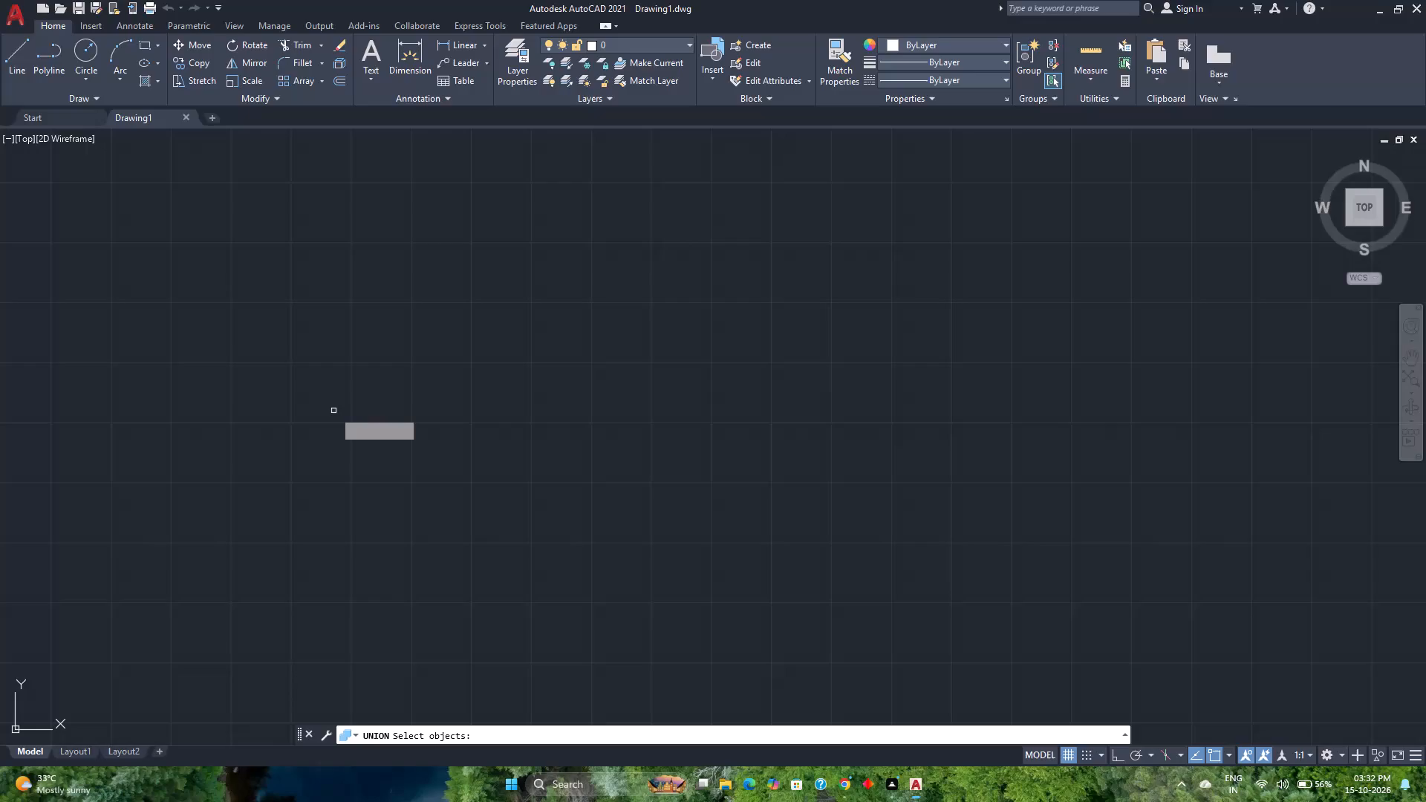
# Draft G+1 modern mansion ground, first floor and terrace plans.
# Set the drawing units to Engineering length with 0'-0.0" precision and Inches as the insertion scale.
pyautogui.press('Escape')
pyautogui.press('Escape')
pyautogui.write('un')
pyautogui.press('Return')
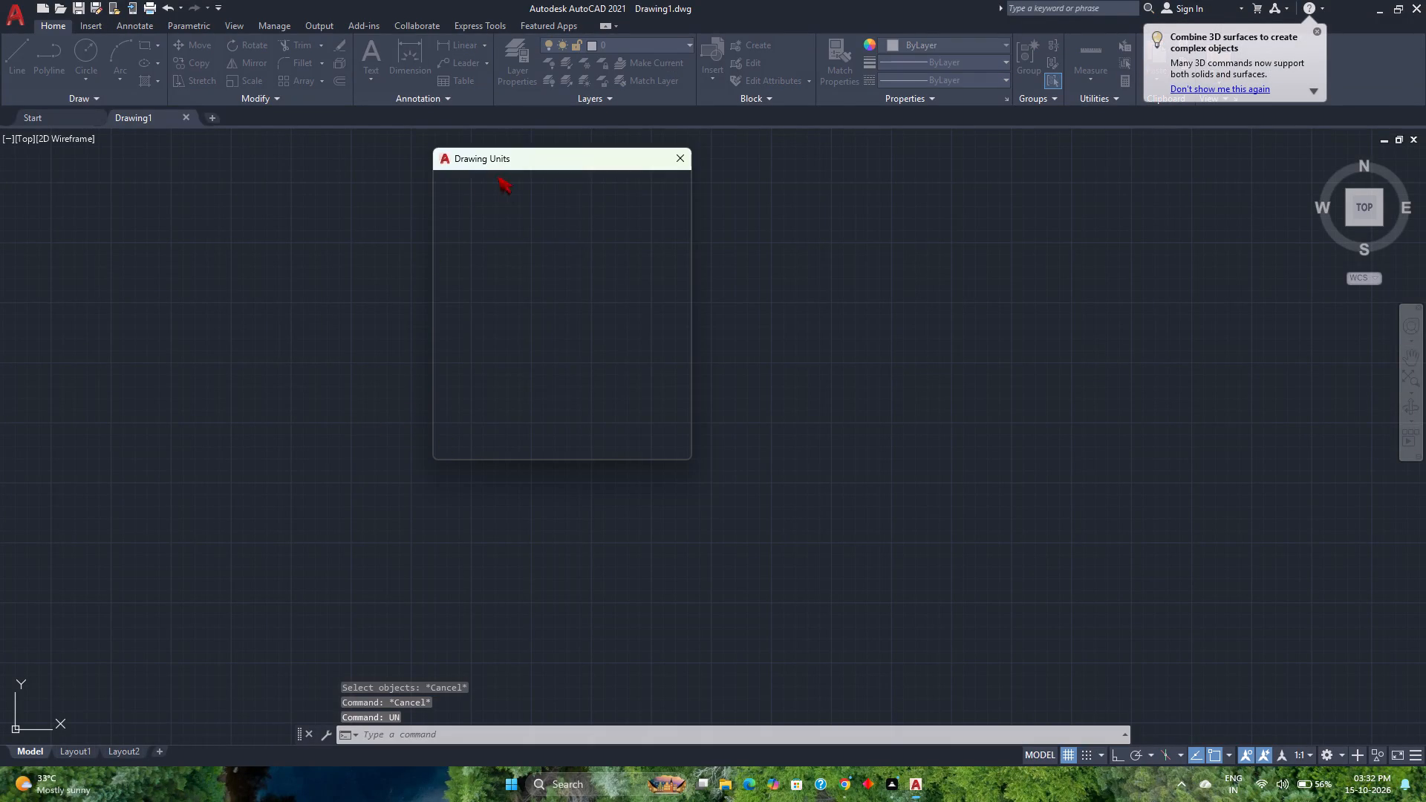
pyautogui.click(506, 208)
pyautogui.click(507, 244)
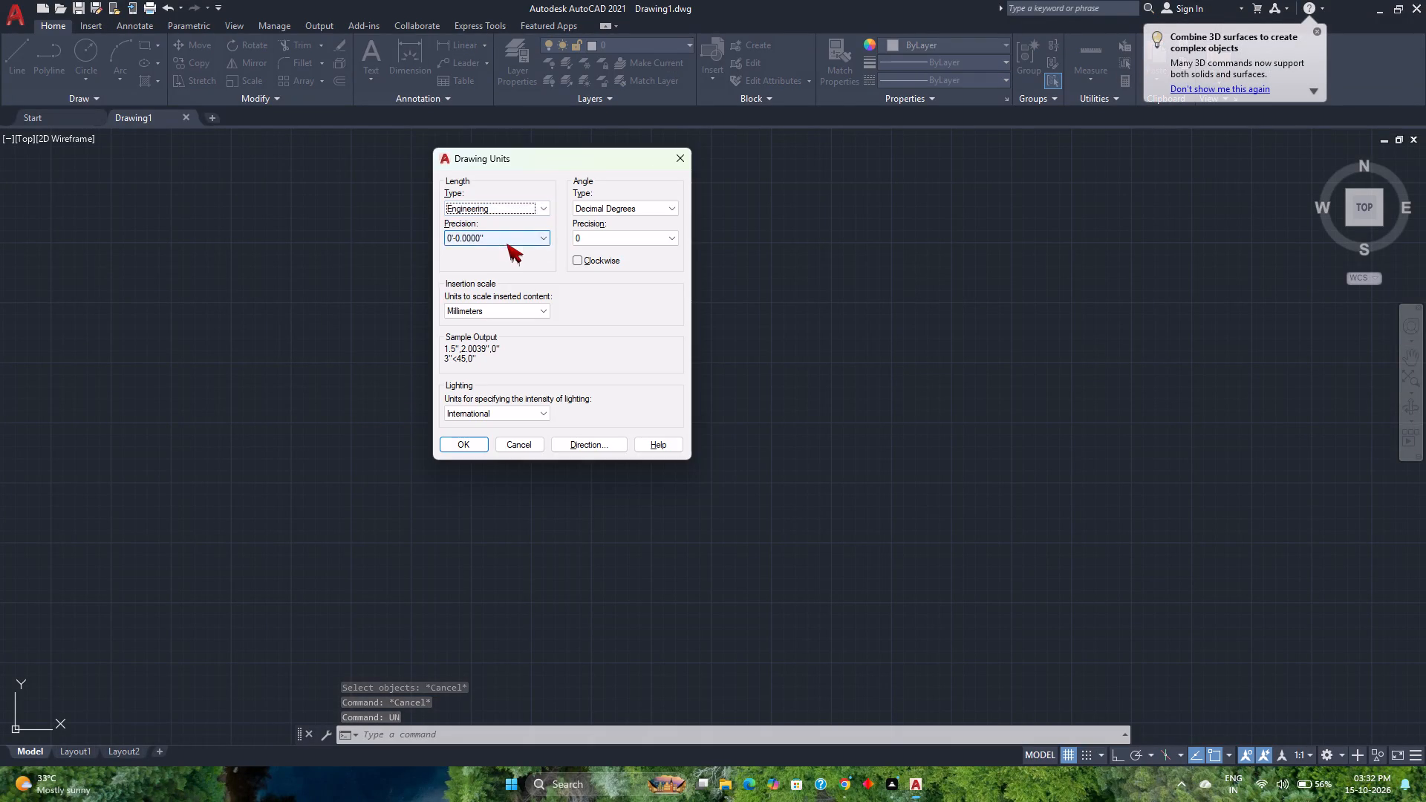
pyautogui.click(507, 244)
pyautogui.click(507, 257)
pyautogui.click(468, 307)
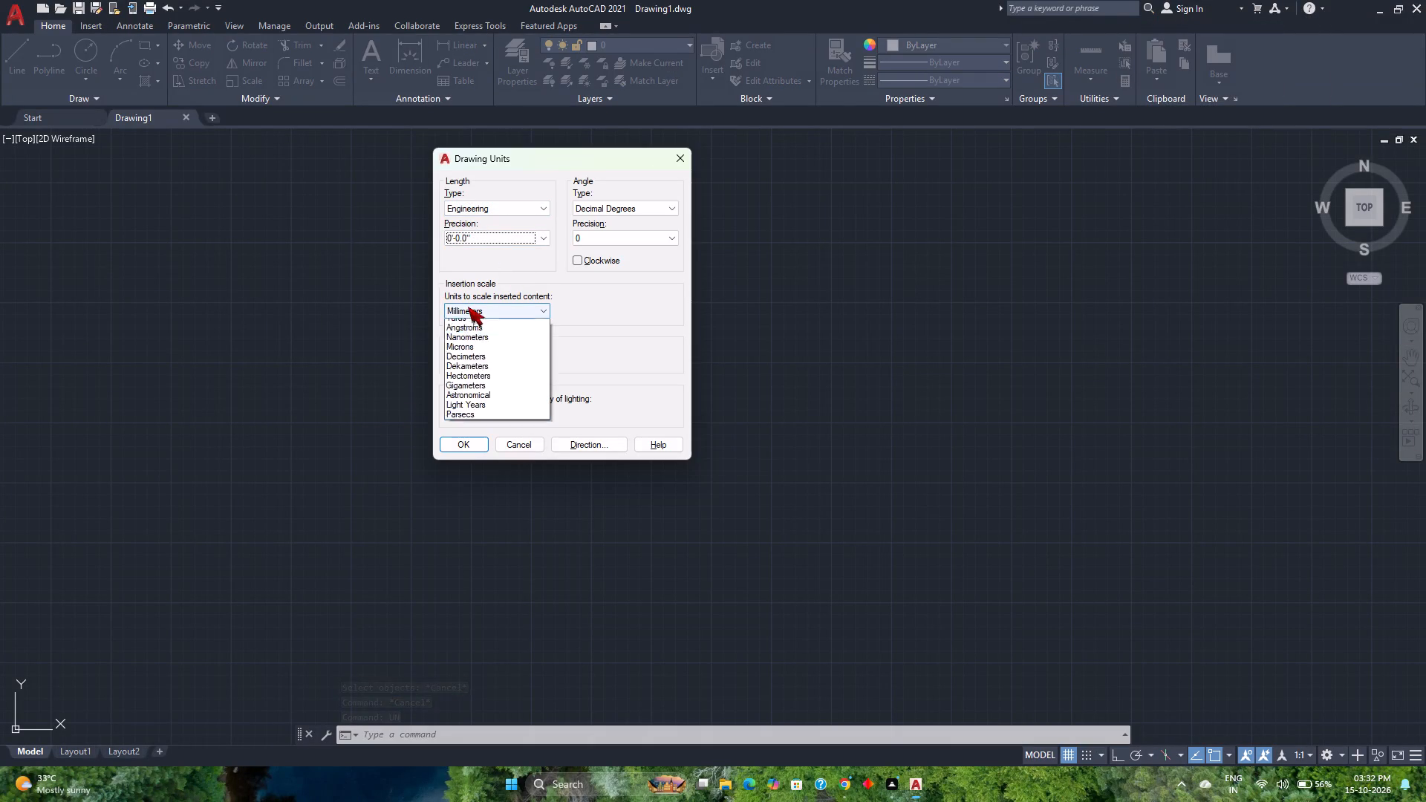
pyautogui.click(476, 335)
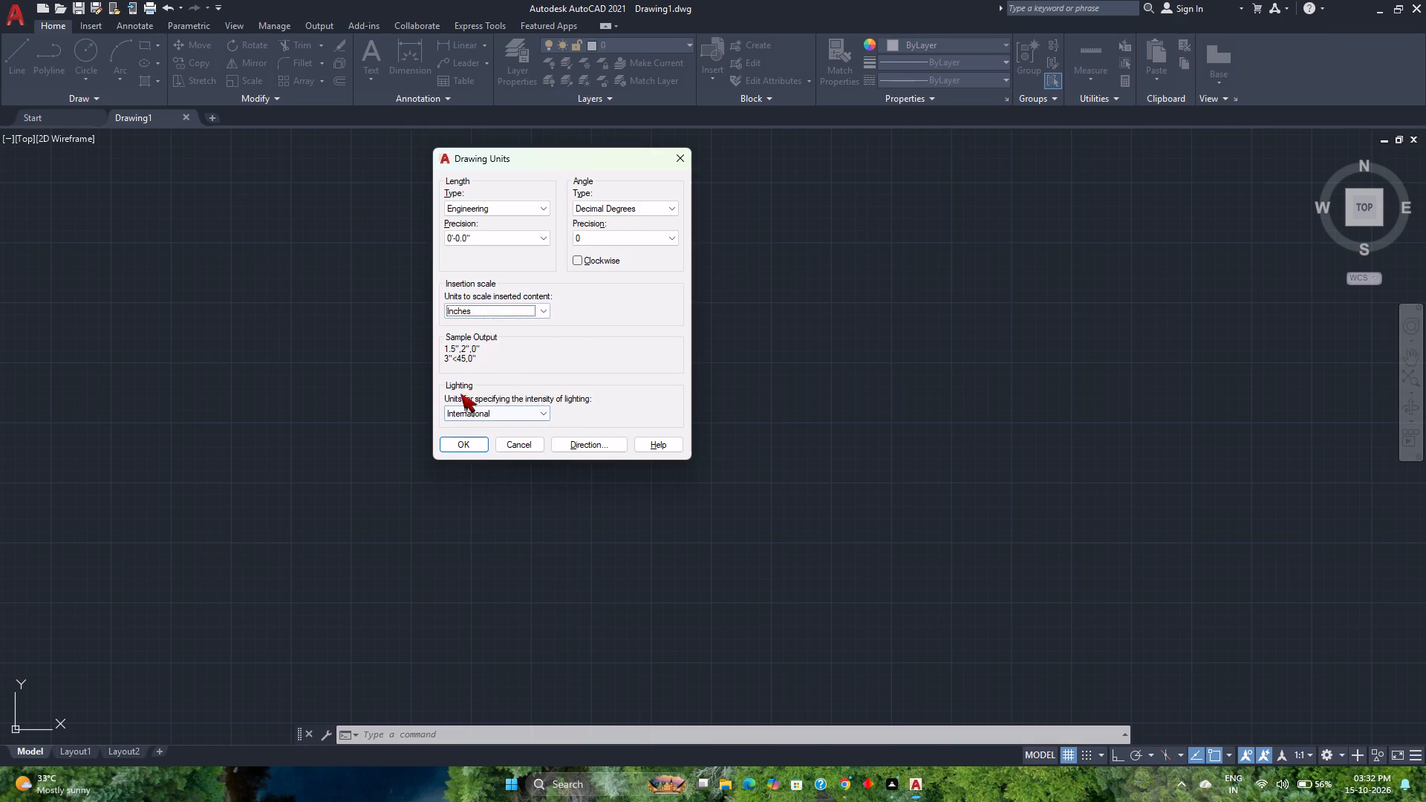
pyautogui.click(455, 446)
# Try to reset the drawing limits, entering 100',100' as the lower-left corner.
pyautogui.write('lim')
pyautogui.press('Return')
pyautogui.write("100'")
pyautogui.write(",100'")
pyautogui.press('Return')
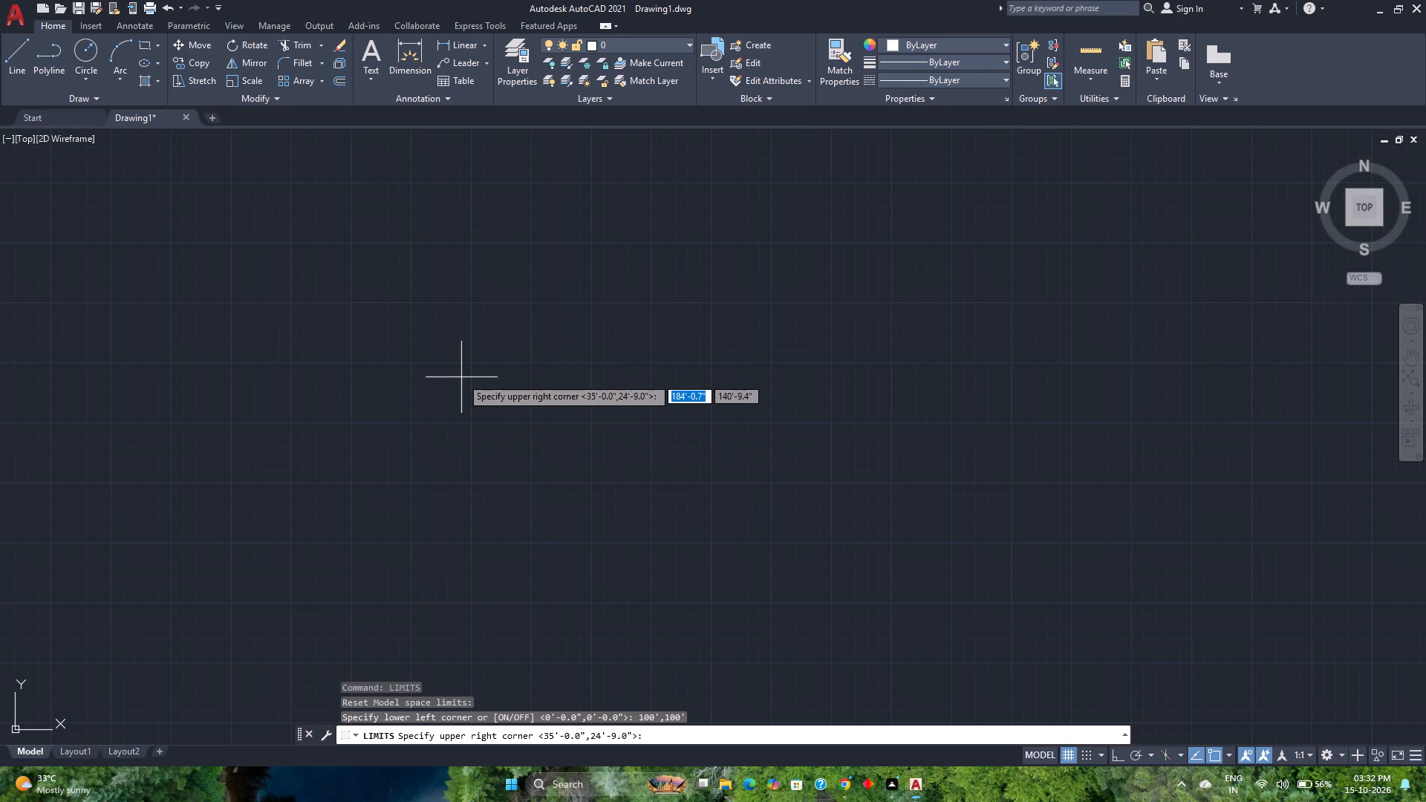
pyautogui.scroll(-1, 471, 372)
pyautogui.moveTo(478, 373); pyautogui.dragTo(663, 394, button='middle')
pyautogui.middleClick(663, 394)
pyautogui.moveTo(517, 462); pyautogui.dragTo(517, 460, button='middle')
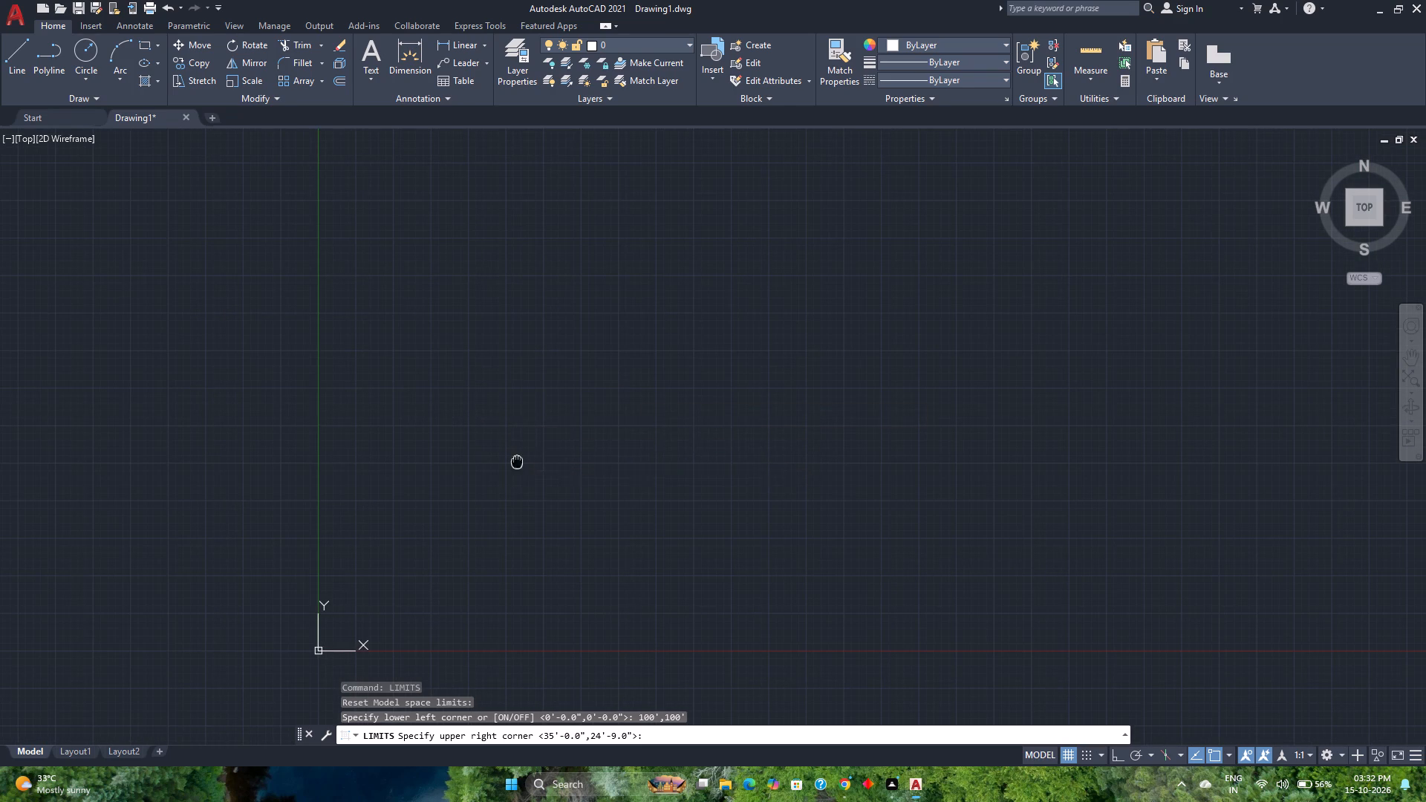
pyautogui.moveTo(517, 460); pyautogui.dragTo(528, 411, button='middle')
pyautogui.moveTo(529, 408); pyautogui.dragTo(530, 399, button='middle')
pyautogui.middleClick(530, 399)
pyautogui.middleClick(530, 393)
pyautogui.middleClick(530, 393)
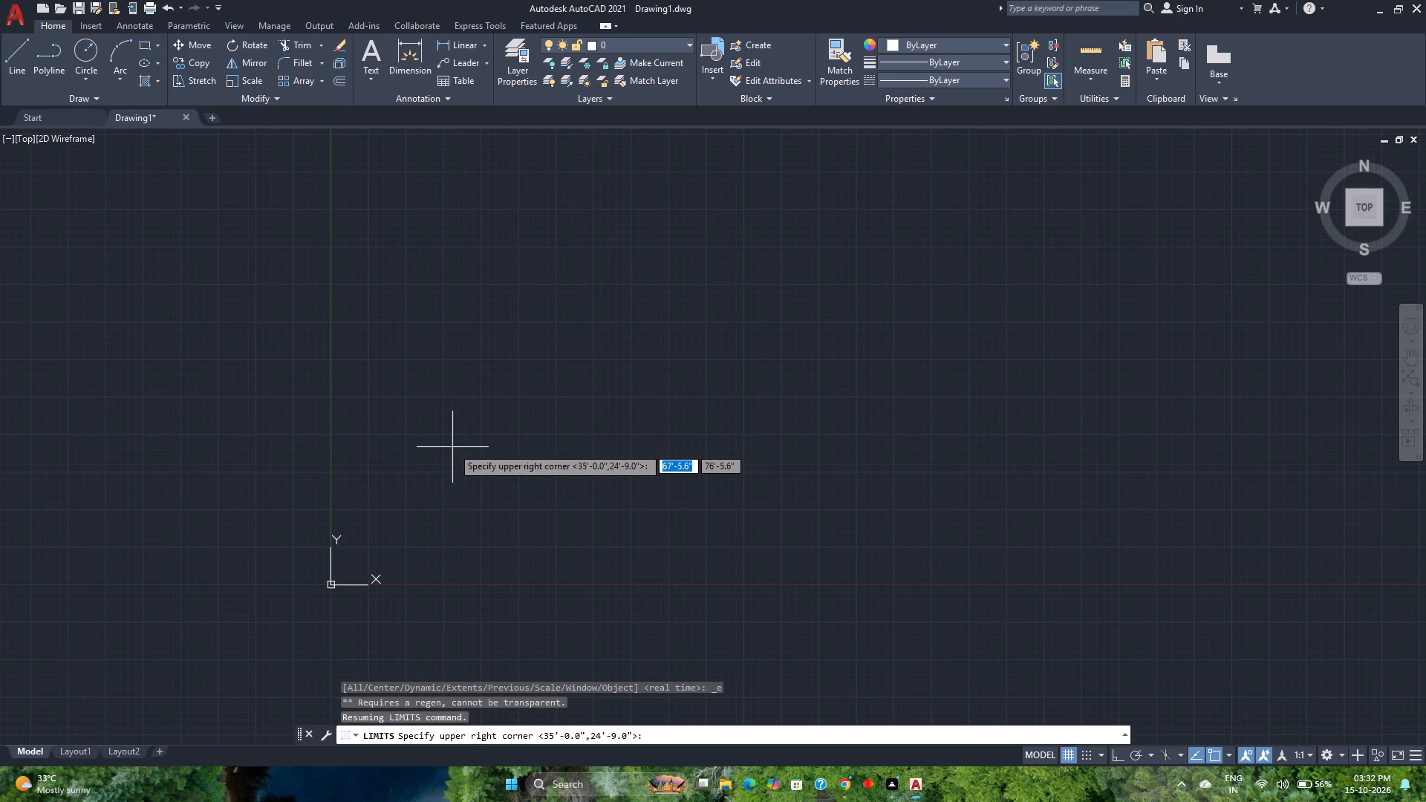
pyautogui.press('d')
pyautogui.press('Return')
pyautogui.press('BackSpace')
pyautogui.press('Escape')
# Modify the ISO-25 dimension style's primary units to Engineering format with 0'-0" precision.
pyautogui.press('d')
pyautogui.press('Return')
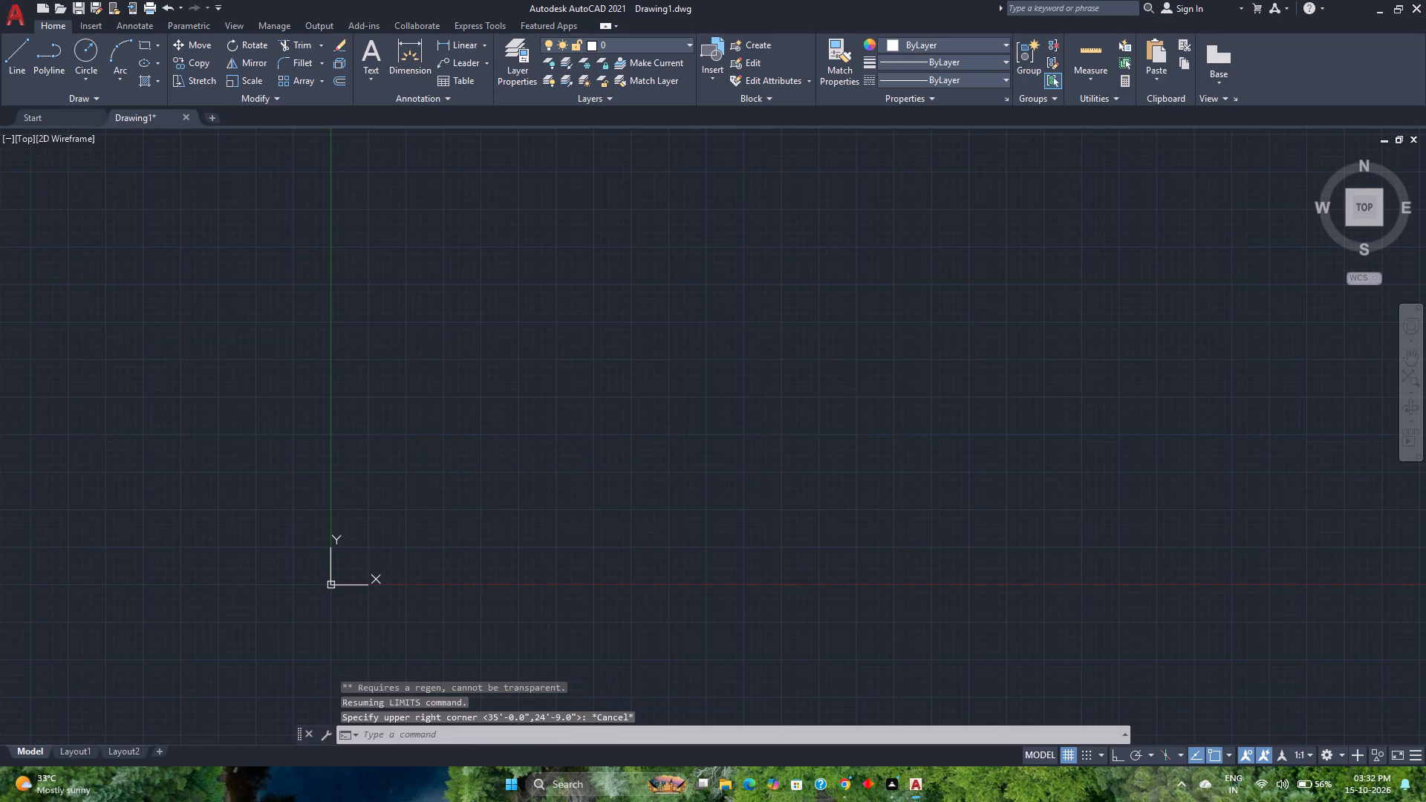
pyautogui.click(873, 356)
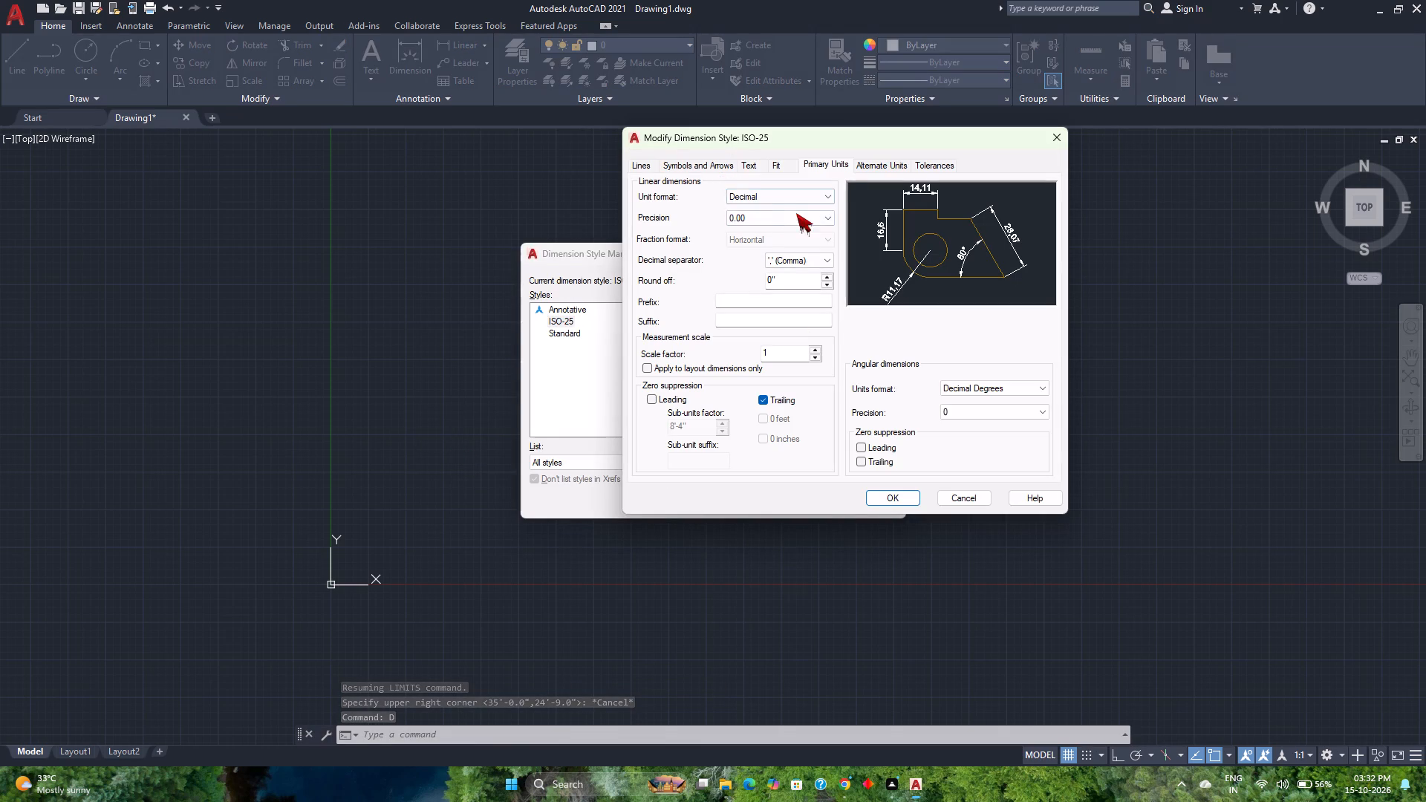
pyautogui.click(784, 166)
pyautogui.click(809, 163)
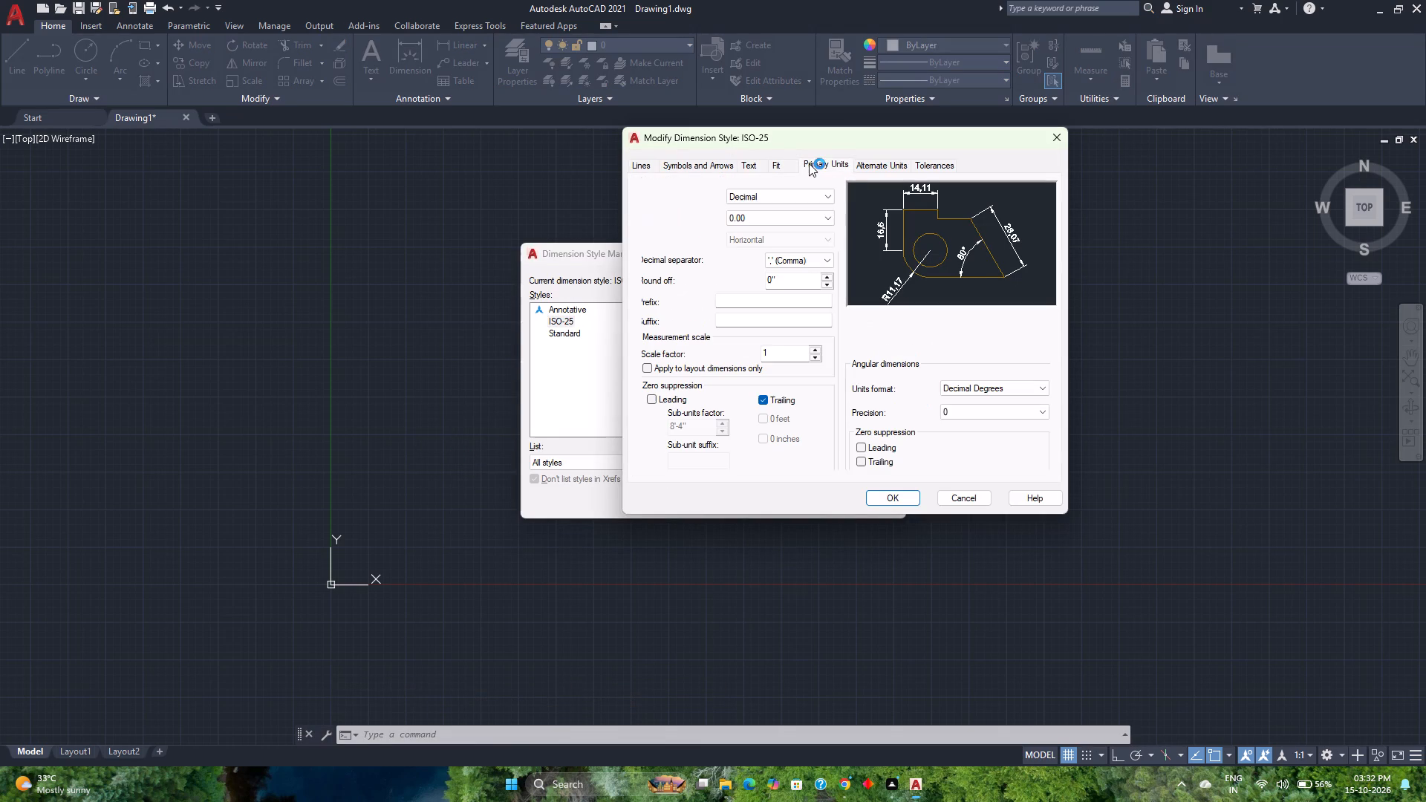
pyautogui.click(781, 195)
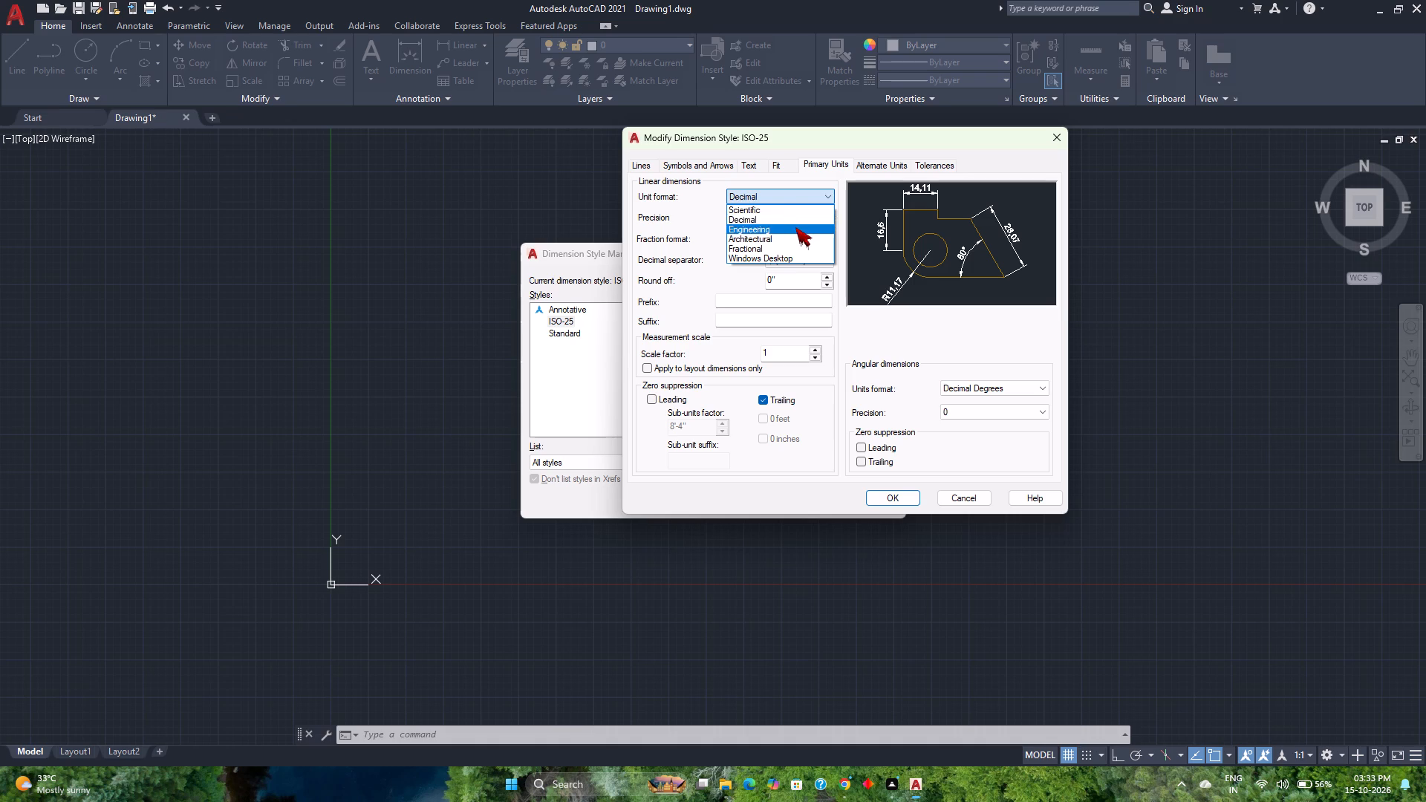
pyautogui.click(795, 227)
pyautogui.click(792, 220)
pyautogui.click(788, 236)
pyautogui.click(776, 224)
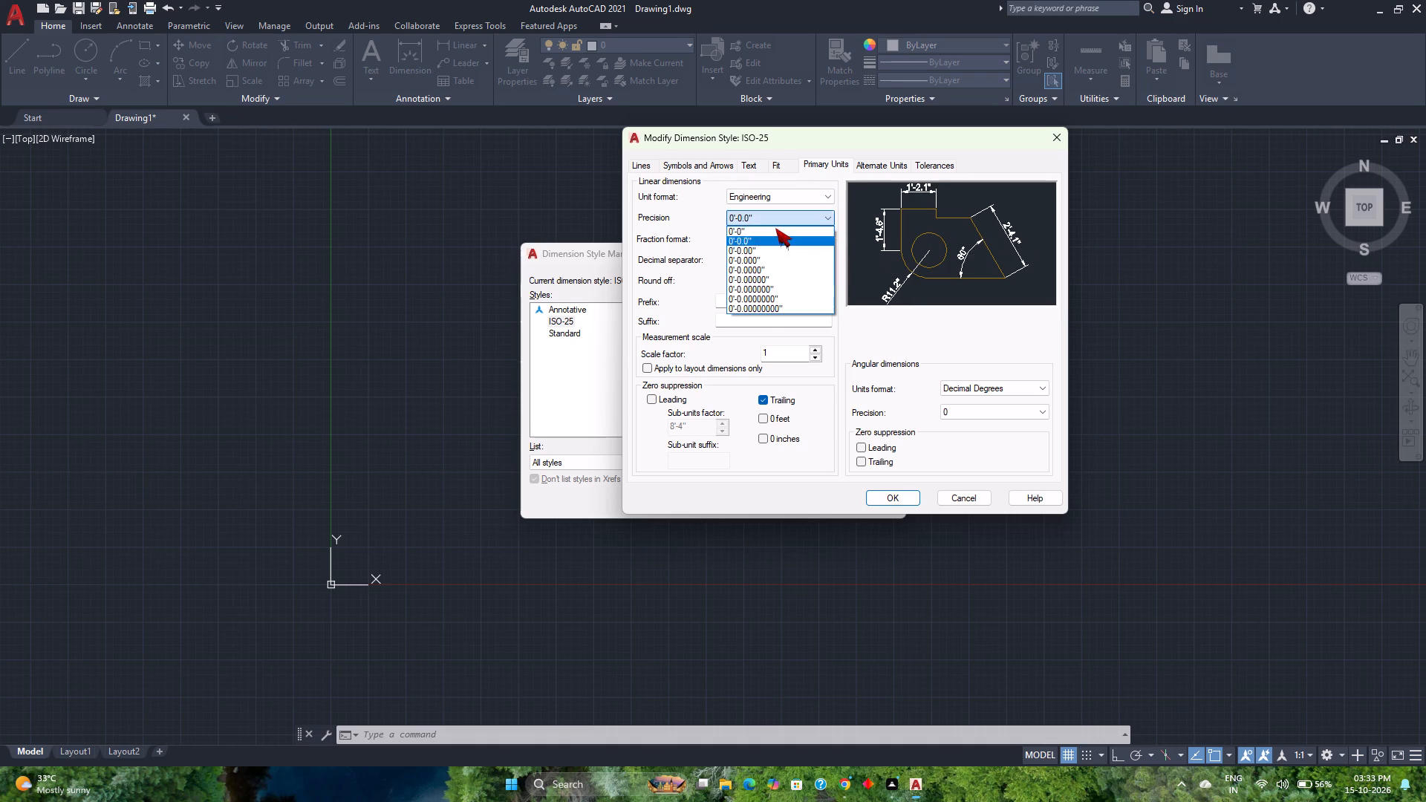
pyautogui.click(783, 228)
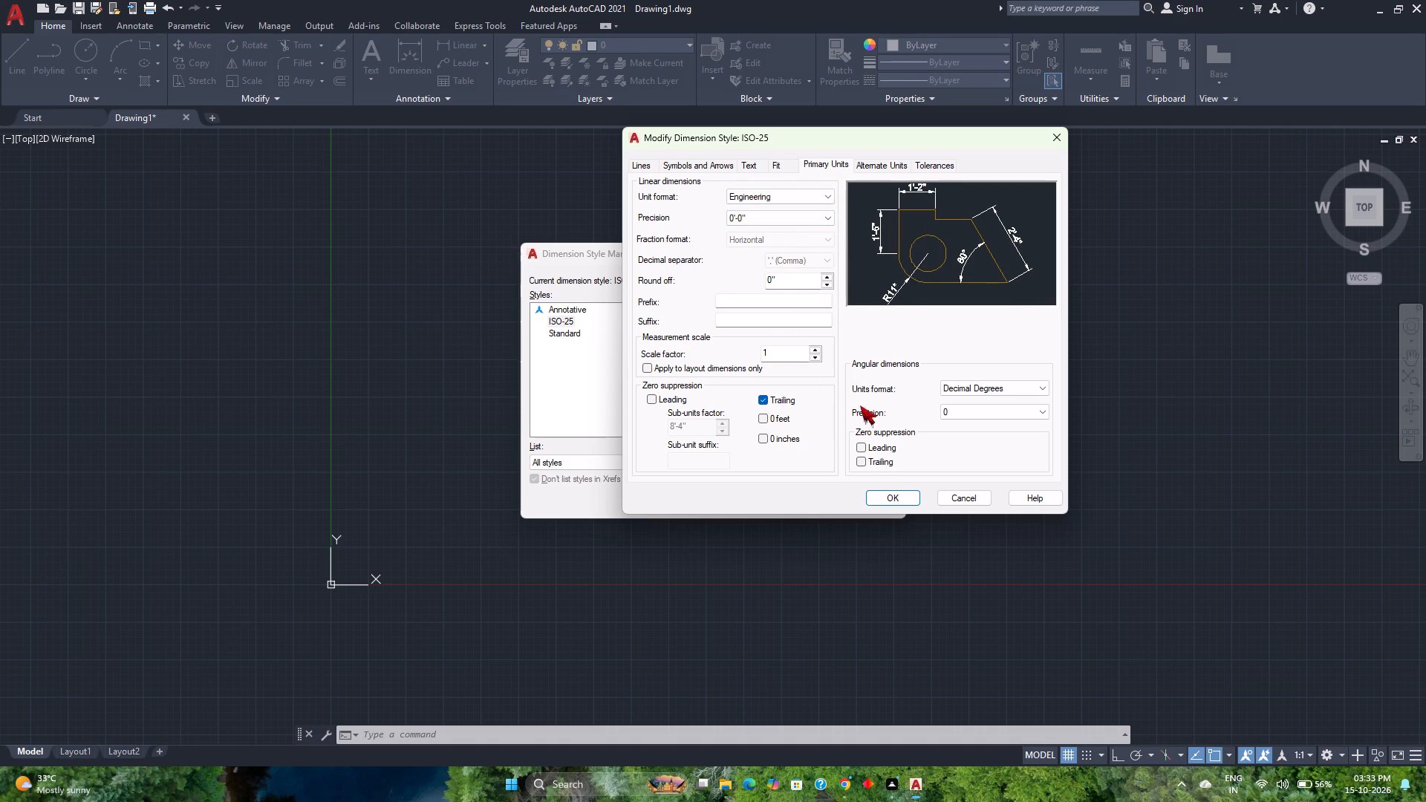
# Set the ISO-25 dimension text height to 1'.
pyautogui.click(778, 160)
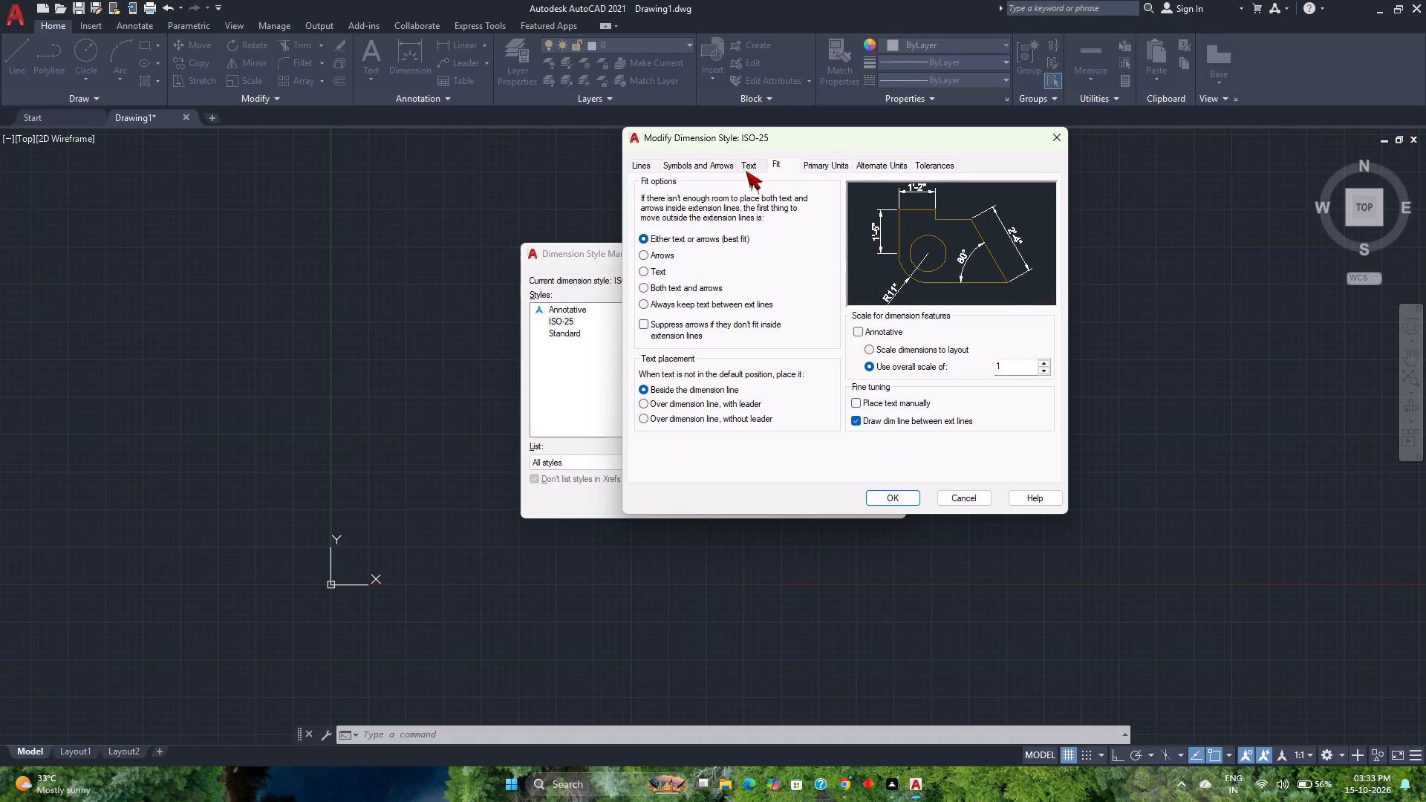
pyautogui.click(749, 162)
pyautogui.doubleClick(806, 271)
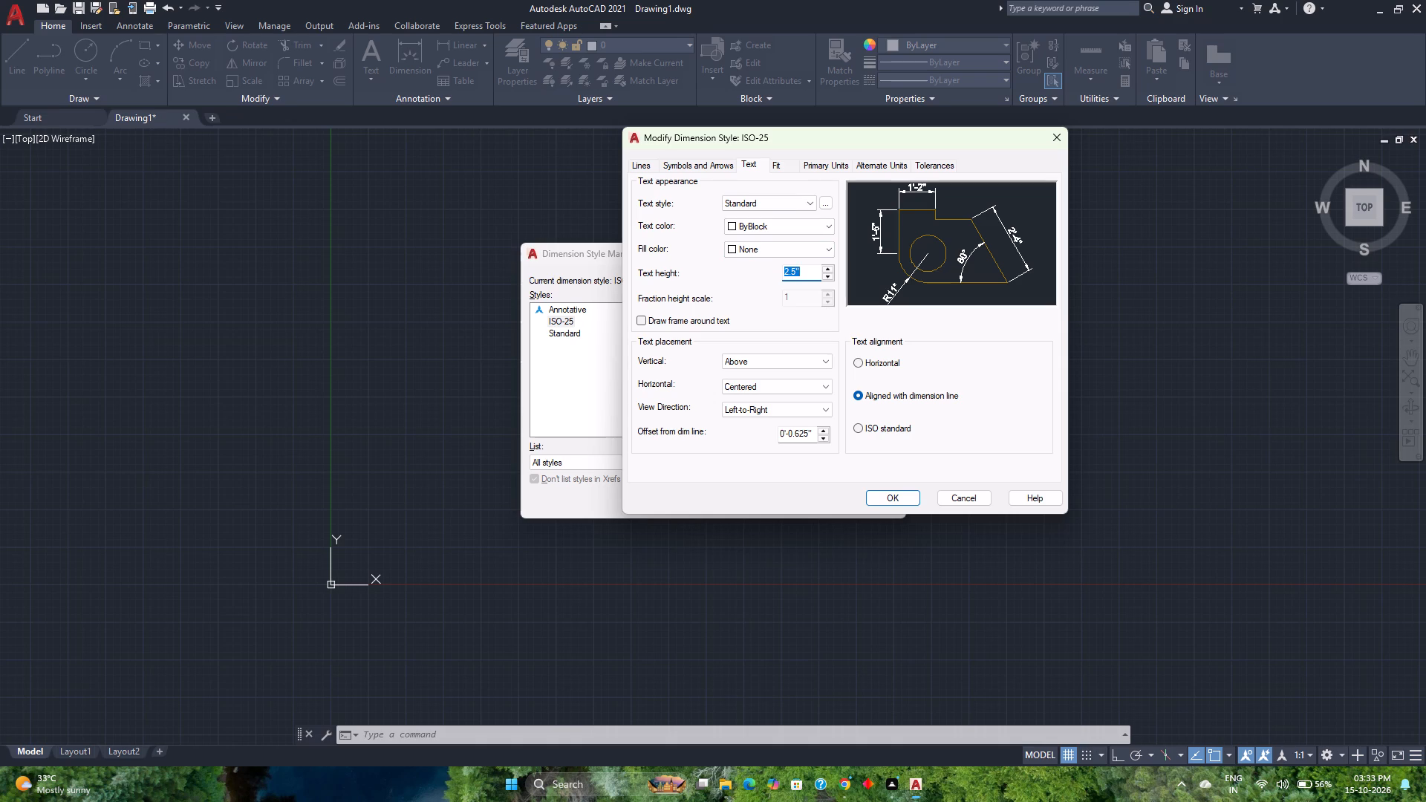
pyautogui.write("1'")
pyautogui.press('Return')
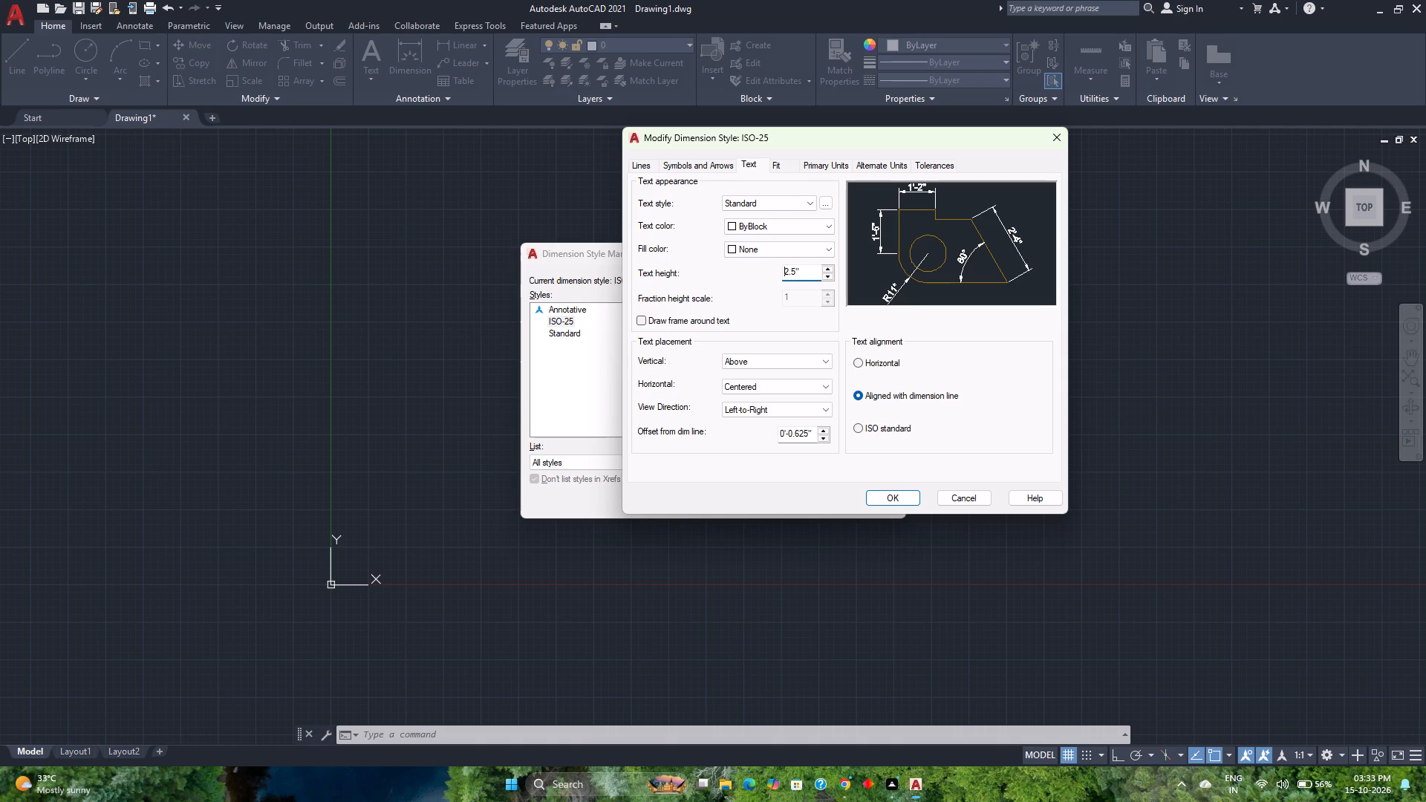
pyautogui.click(806, 271)
pyautogui.press('BackSpace')
pyautogui.press('BackSpace')
pyautogui.press('BackSpace')
pyautogui.press('BackSpace')
pyautogui.write("1'")
pyautogui.press('Return')
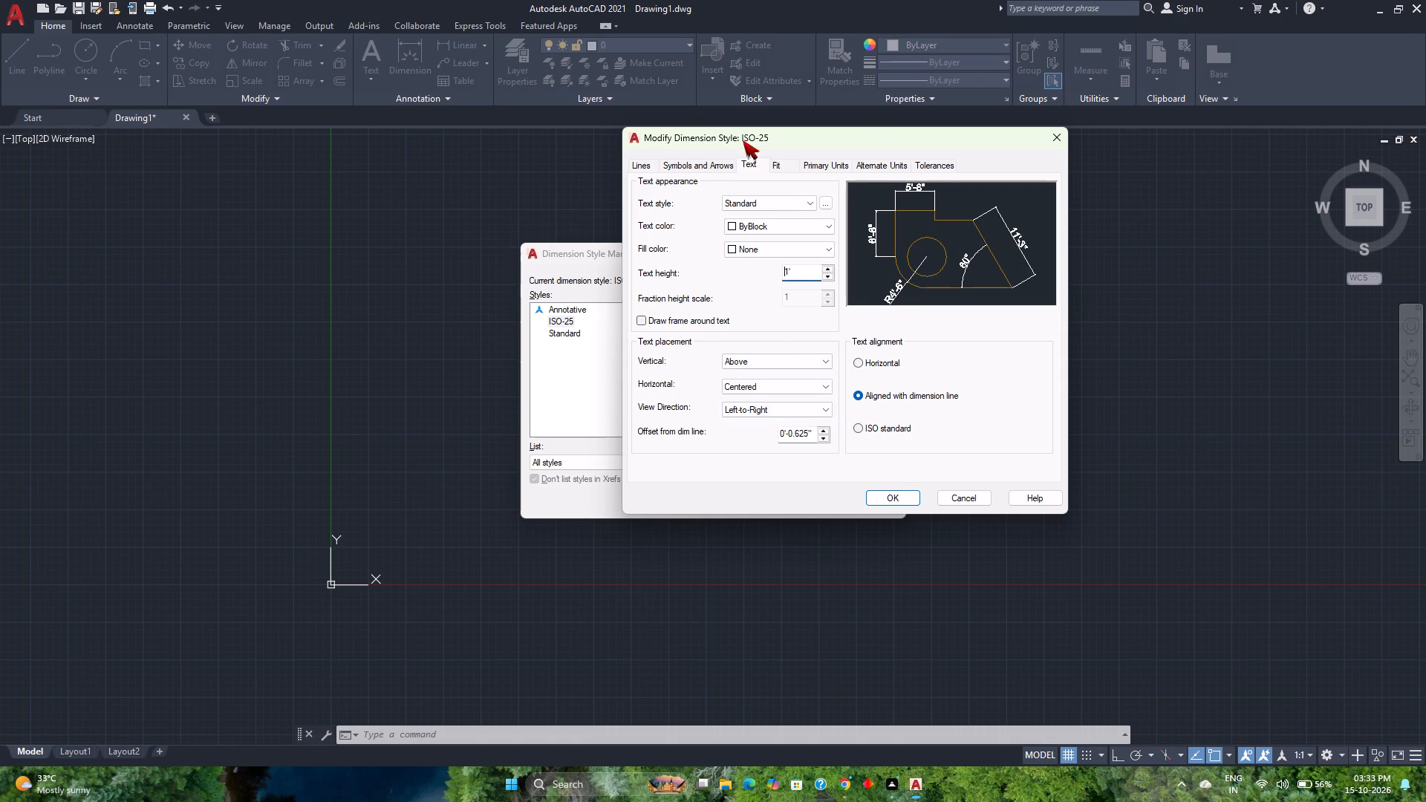
# Give the ISO-25 dimensions Architectural tick arrowheads with an arrow size of 6".
pyautogui.click(721, 166)
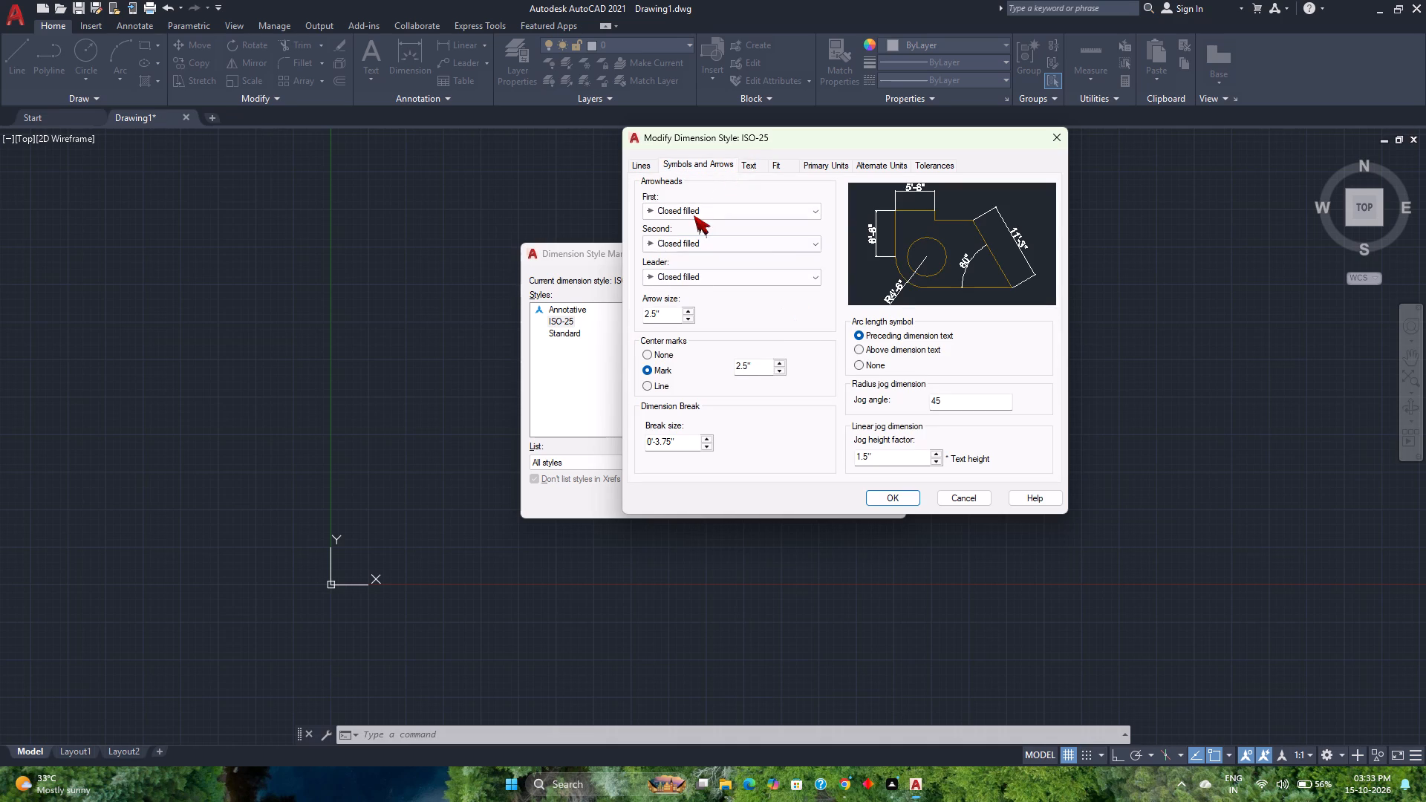
pyautogui.click(695, 208)
pyautogui.click(662, 275)
pyautogui.click(672, 253)
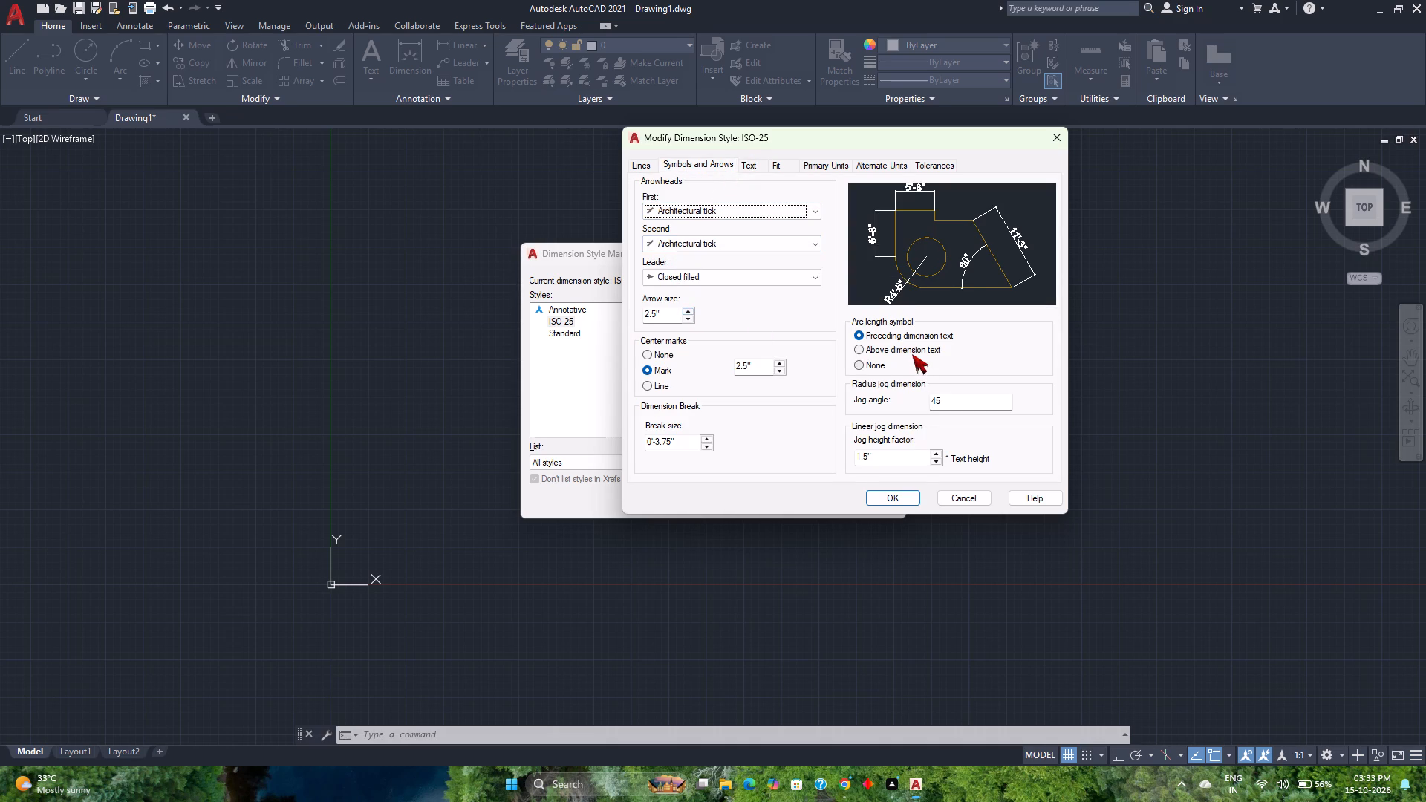
pyautogui.doubleClick(679, 311)
pyautogui.write('6"')
pyautogui.press('Return')
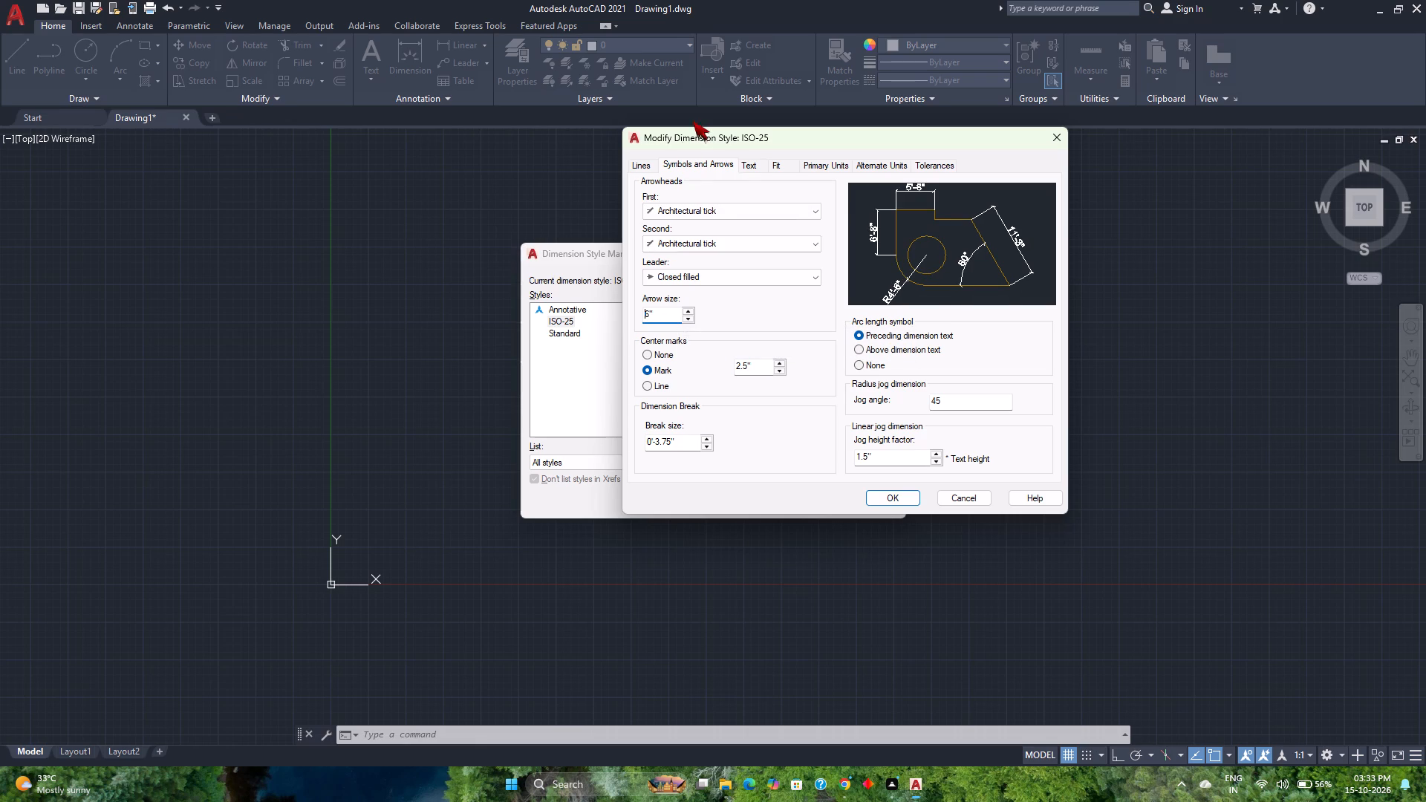
# Enable fixed length extension lines for ISO-25, then apply the style changes and close the Dimension Style Manager.
pyautogui.click(648, 168)
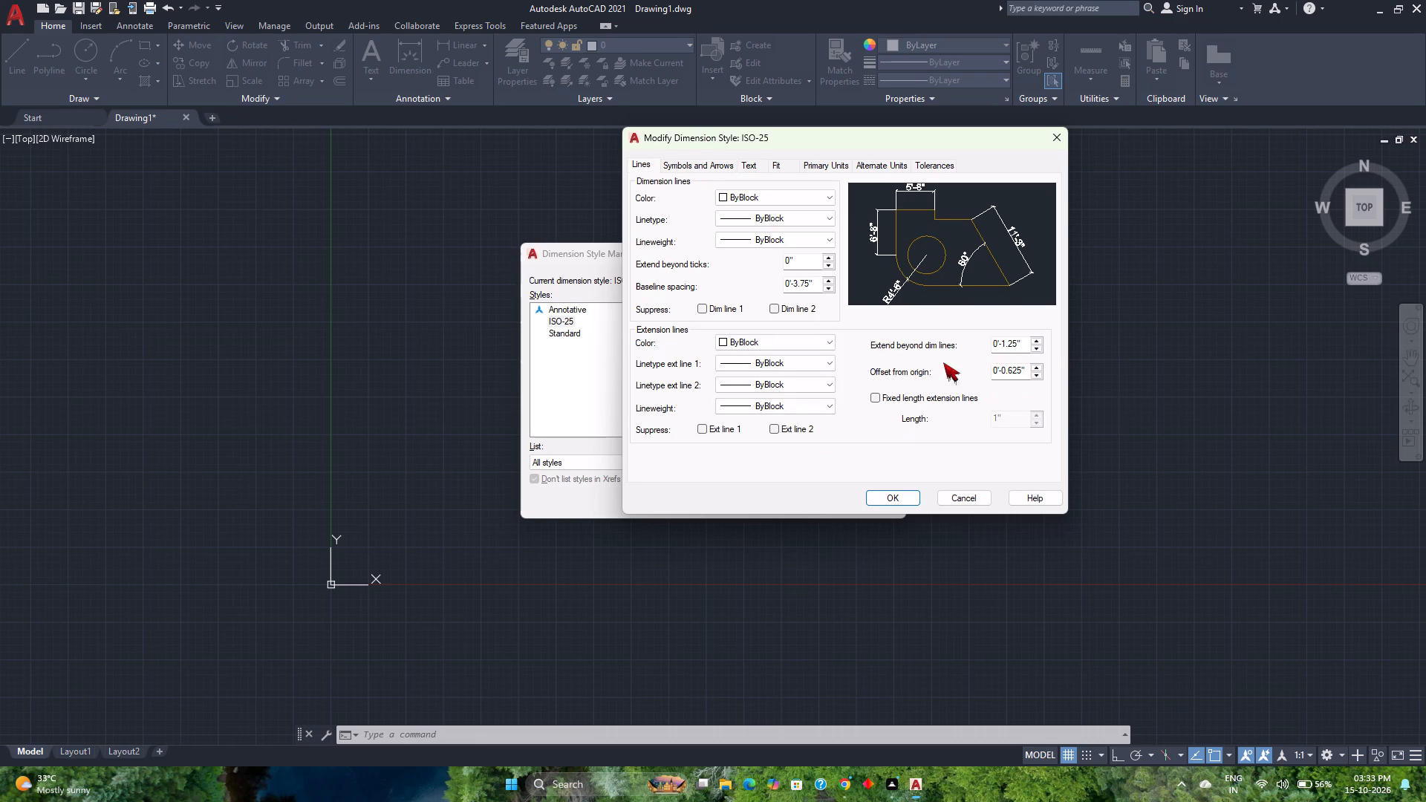
pyautogui.click(880, 396)
pyautogui.click(891, 495)
pyautogui.click(807, 504)
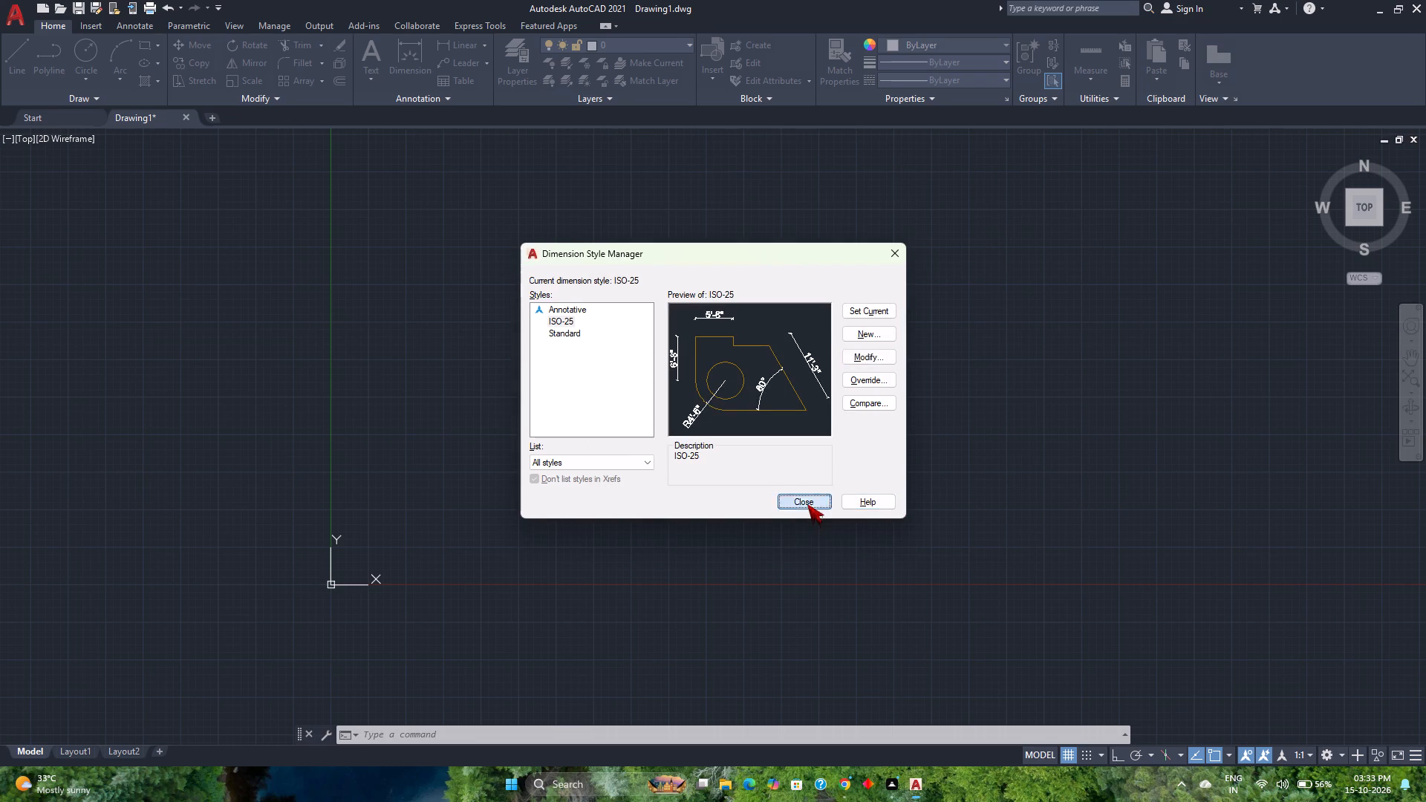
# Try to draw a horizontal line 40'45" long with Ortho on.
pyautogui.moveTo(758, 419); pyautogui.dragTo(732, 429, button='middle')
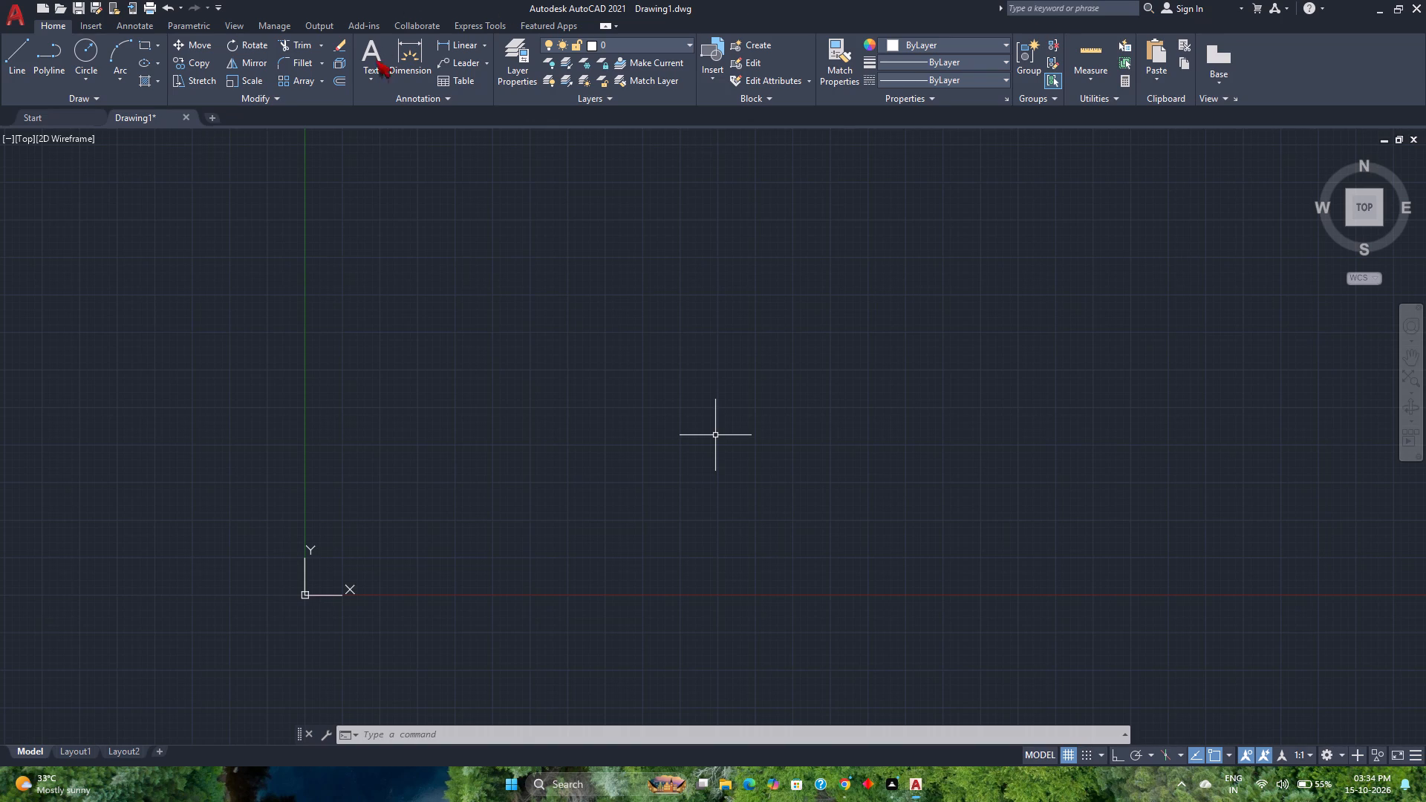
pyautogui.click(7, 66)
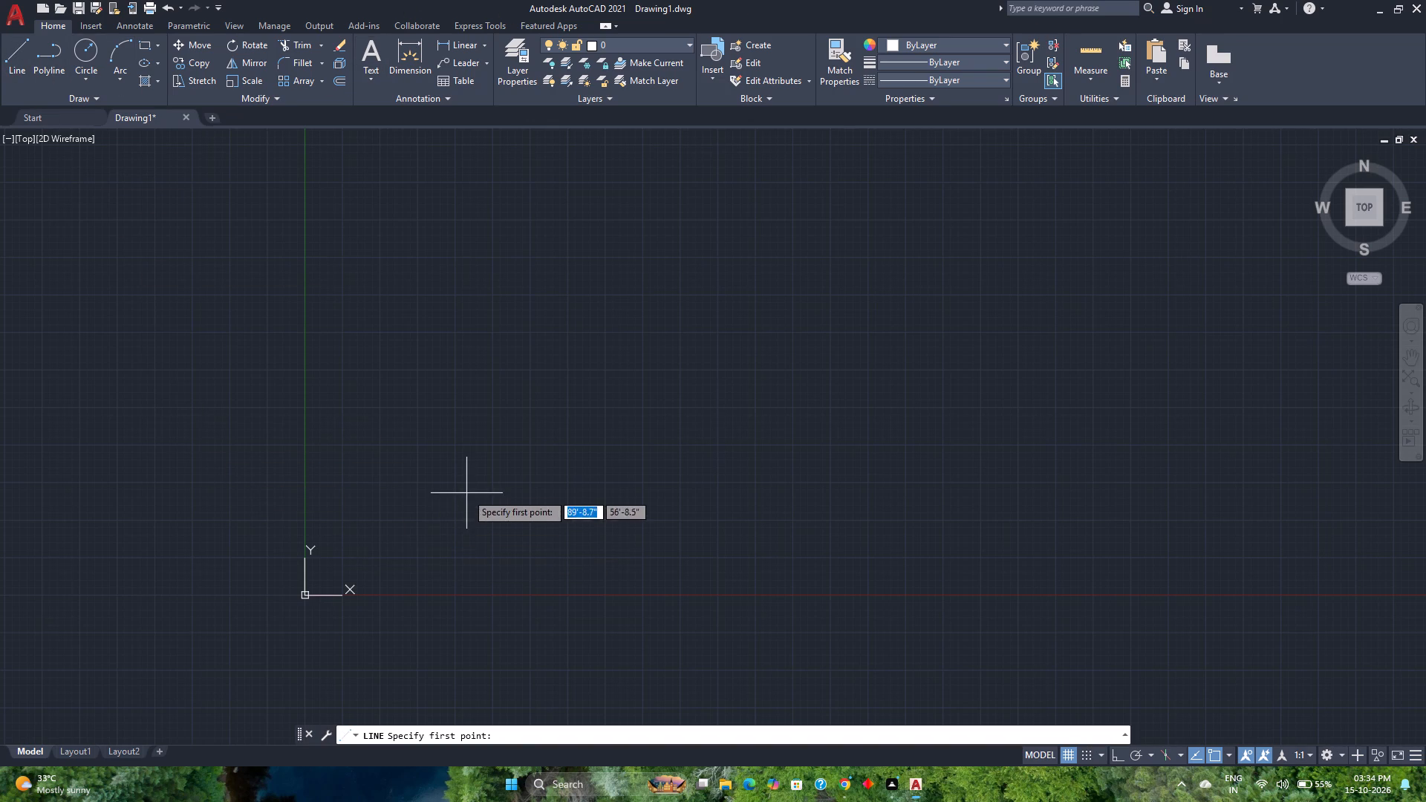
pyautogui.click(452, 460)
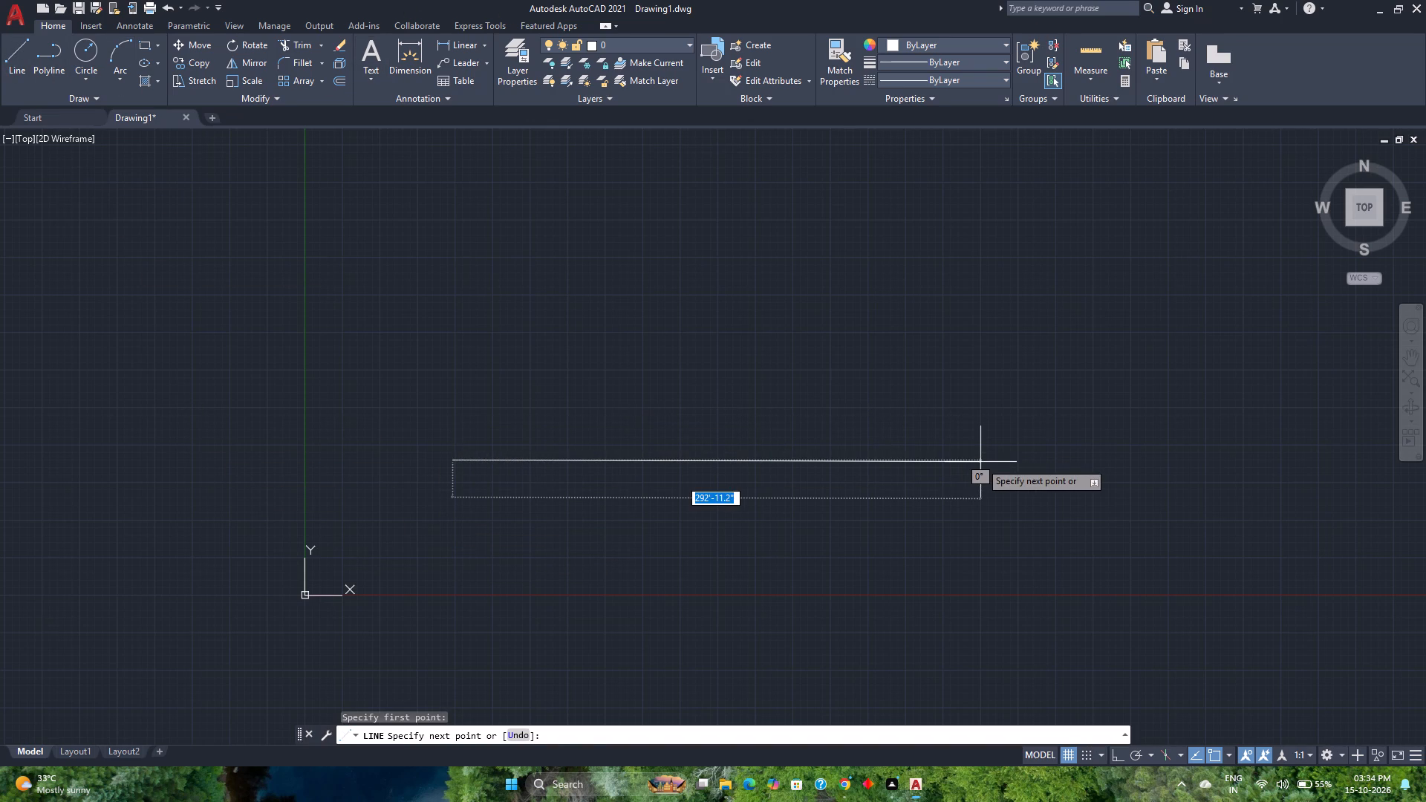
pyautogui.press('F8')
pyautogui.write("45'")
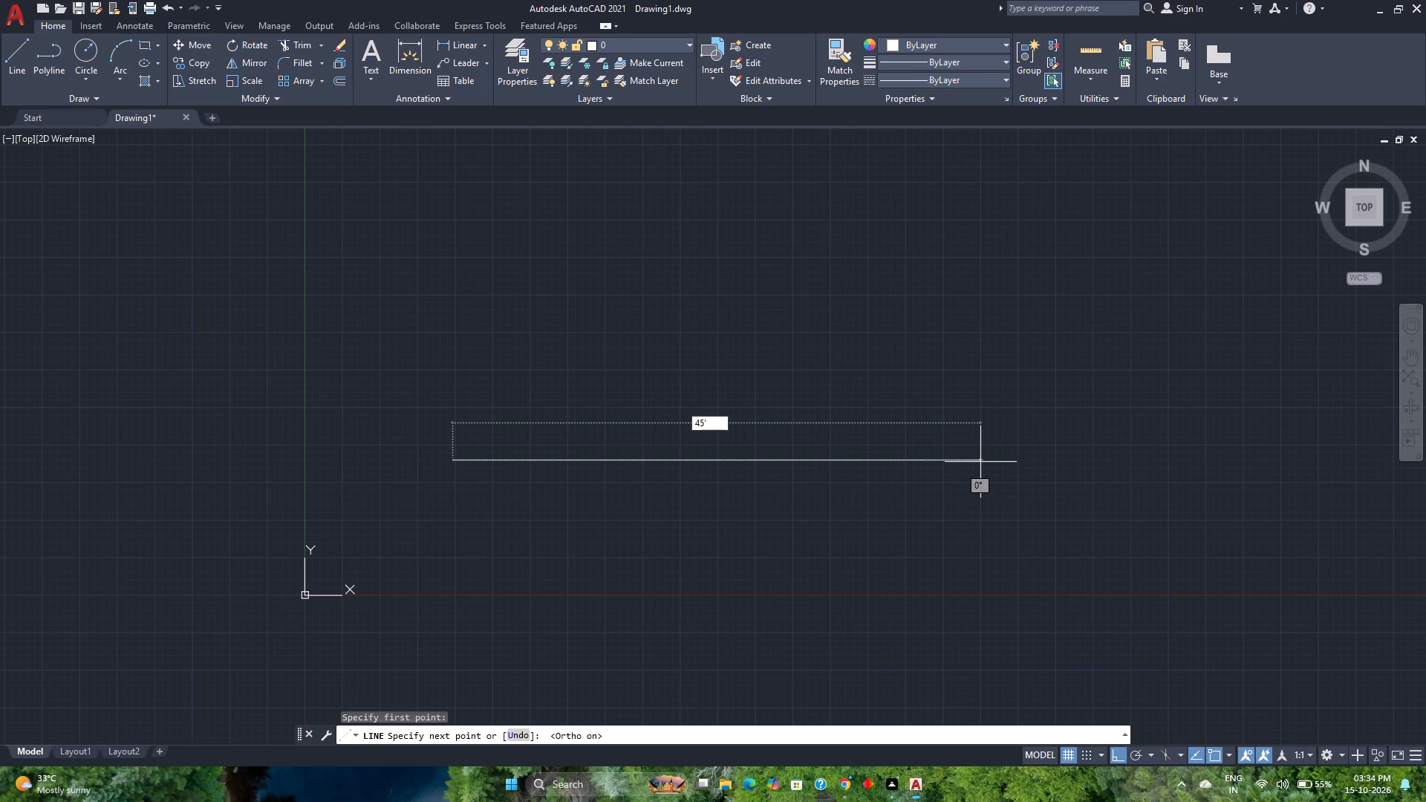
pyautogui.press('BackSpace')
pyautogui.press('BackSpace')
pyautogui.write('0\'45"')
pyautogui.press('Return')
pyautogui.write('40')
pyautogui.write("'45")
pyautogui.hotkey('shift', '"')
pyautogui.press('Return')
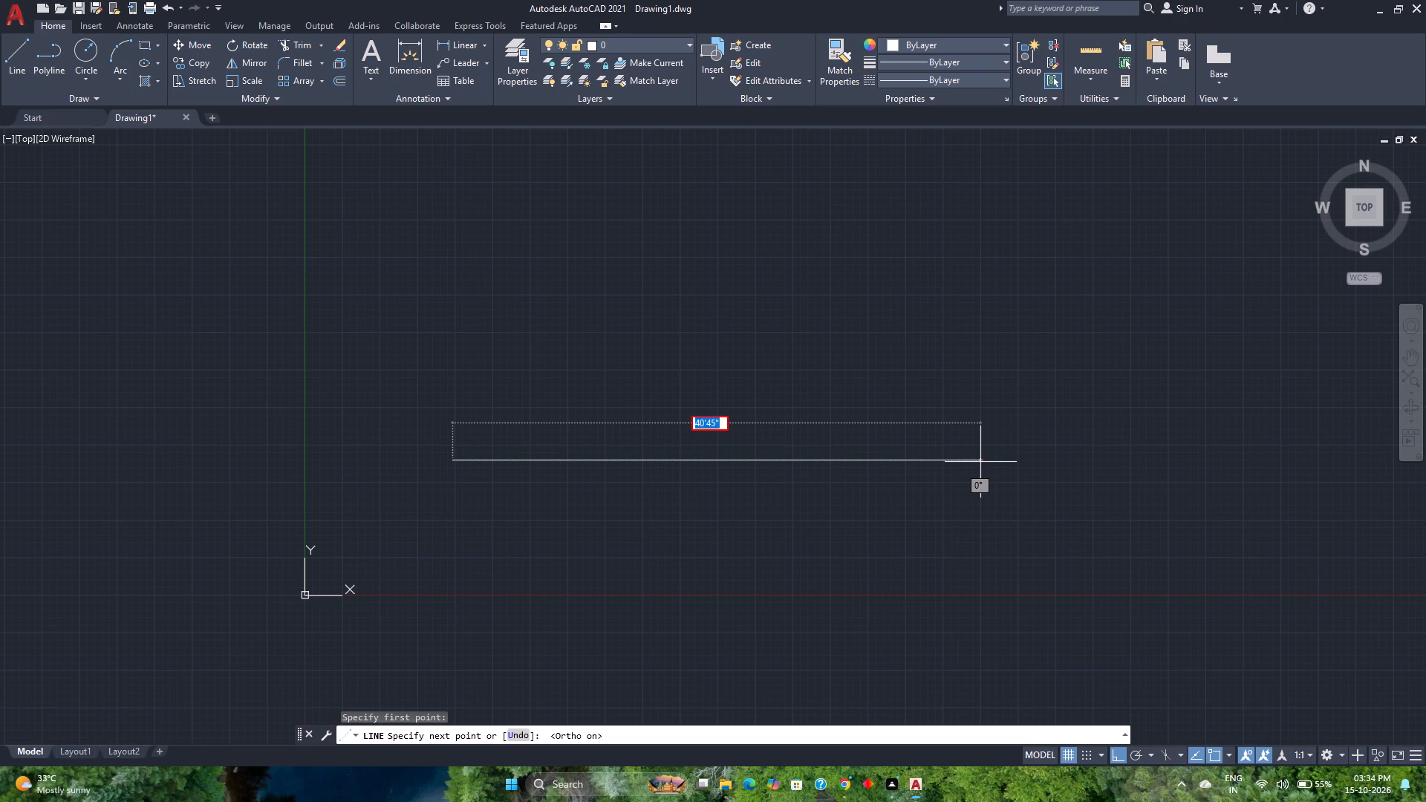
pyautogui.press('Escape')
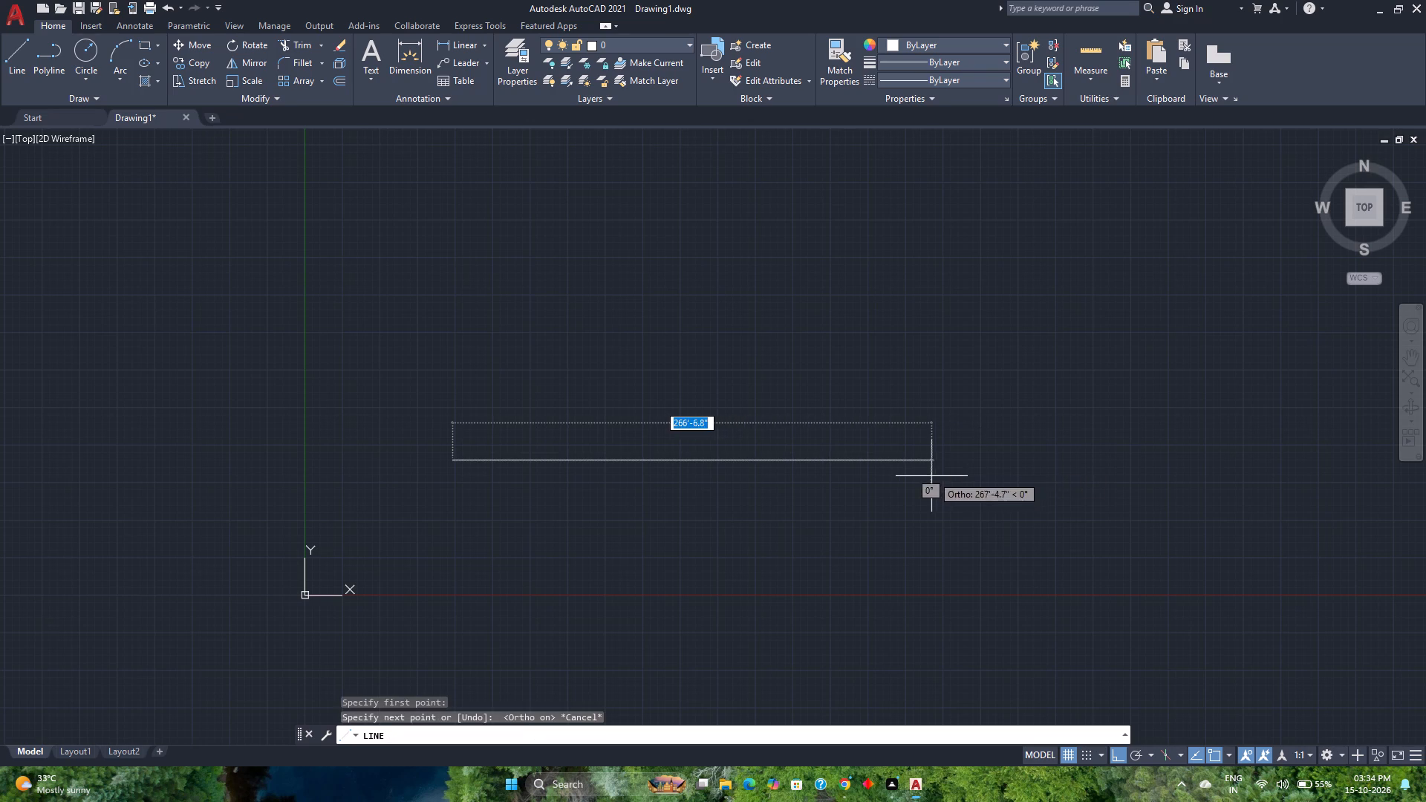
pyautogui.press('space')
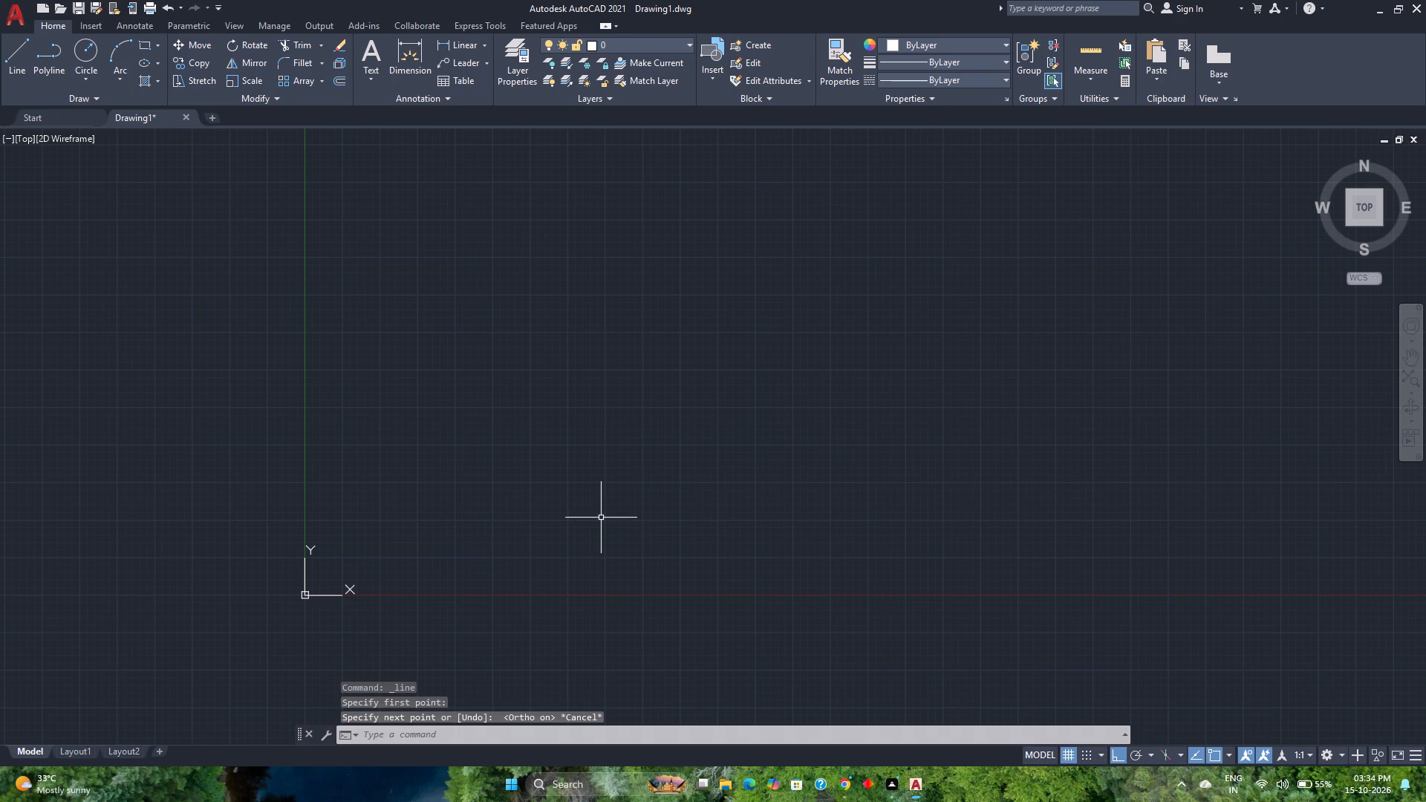
# Set the drawing units' insertion scale to Feet.
pyautogui.write('un')
pyautogui.press('Return')
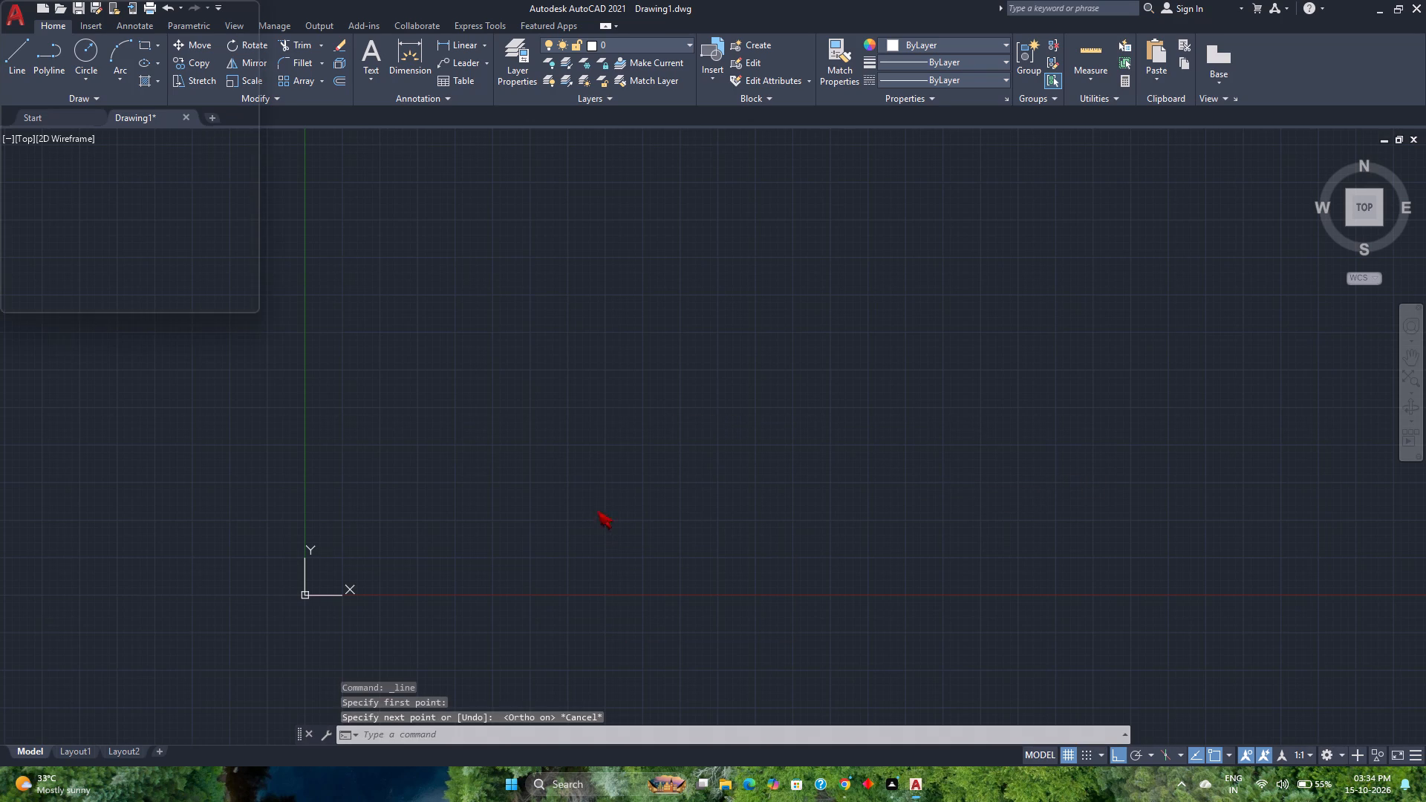
pyautogui.click(493, 316)
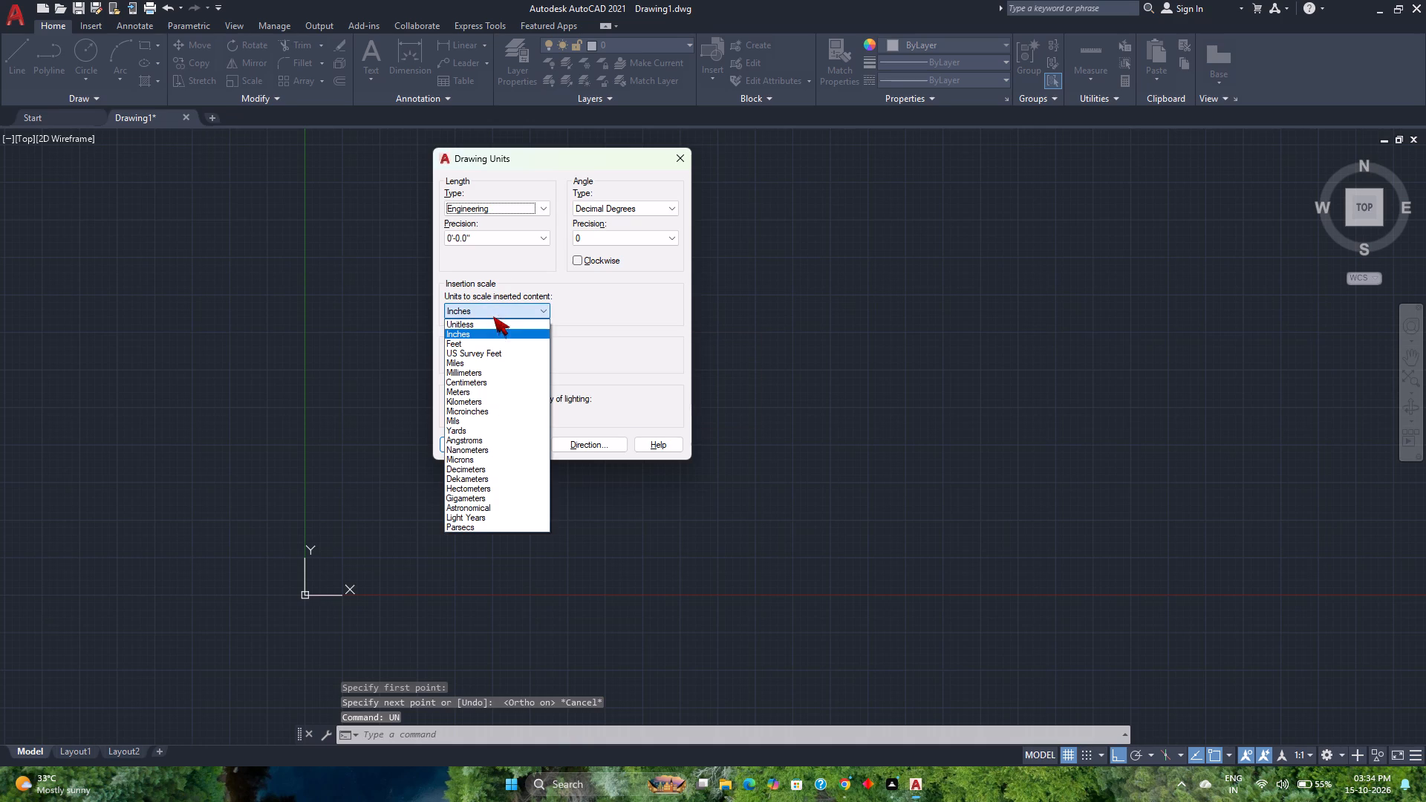
pyautogui.click(498, 345)
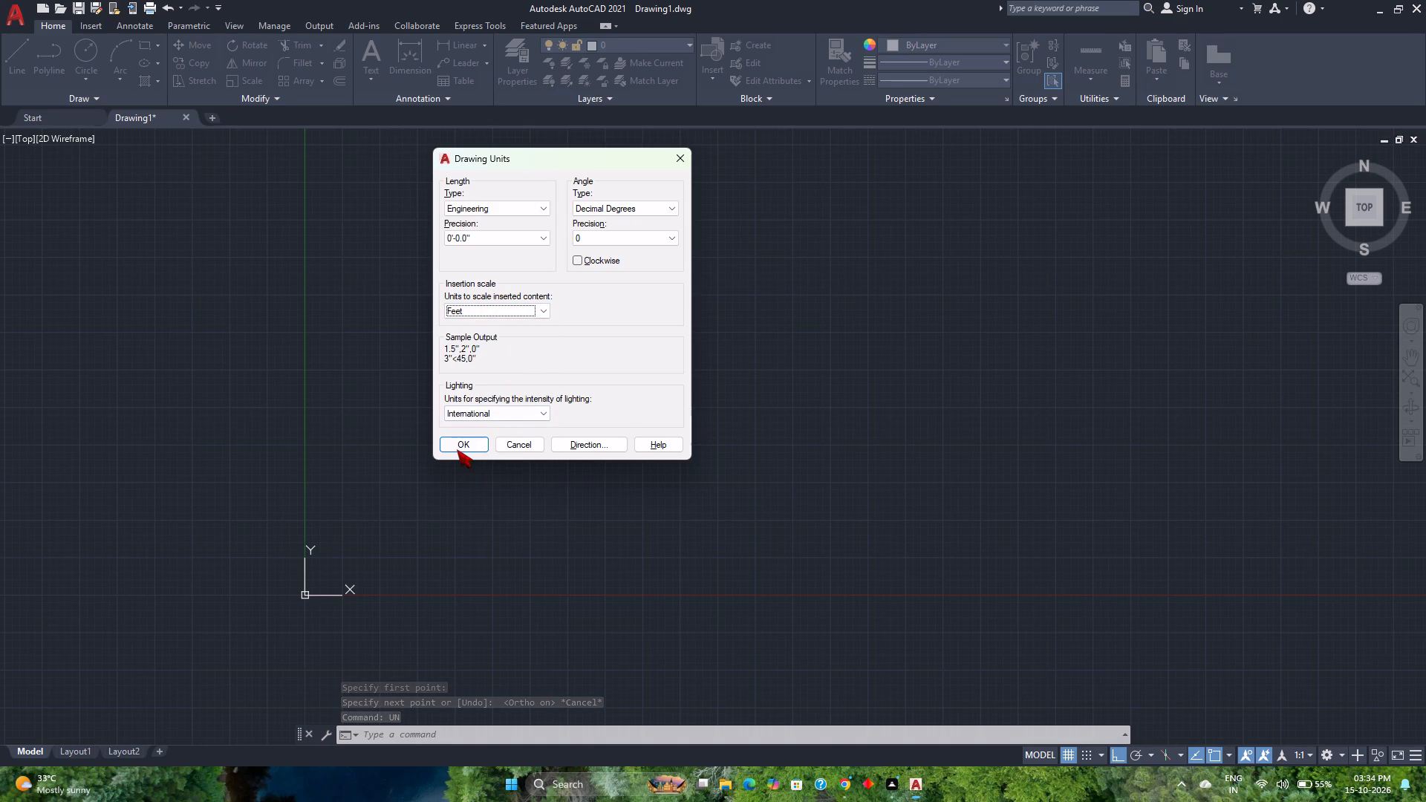
pyautogui.click(457, 447)
pyautogui.click(607, 347)
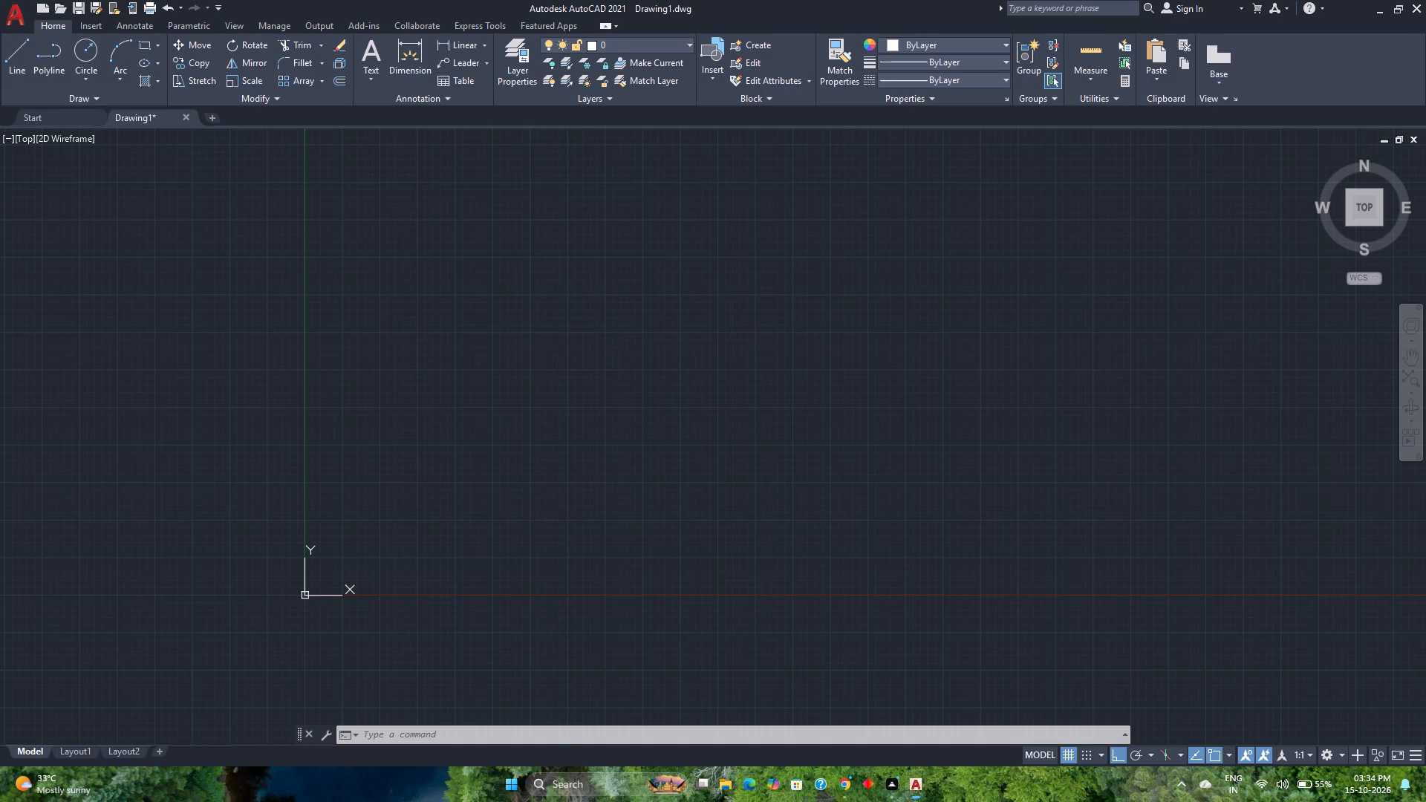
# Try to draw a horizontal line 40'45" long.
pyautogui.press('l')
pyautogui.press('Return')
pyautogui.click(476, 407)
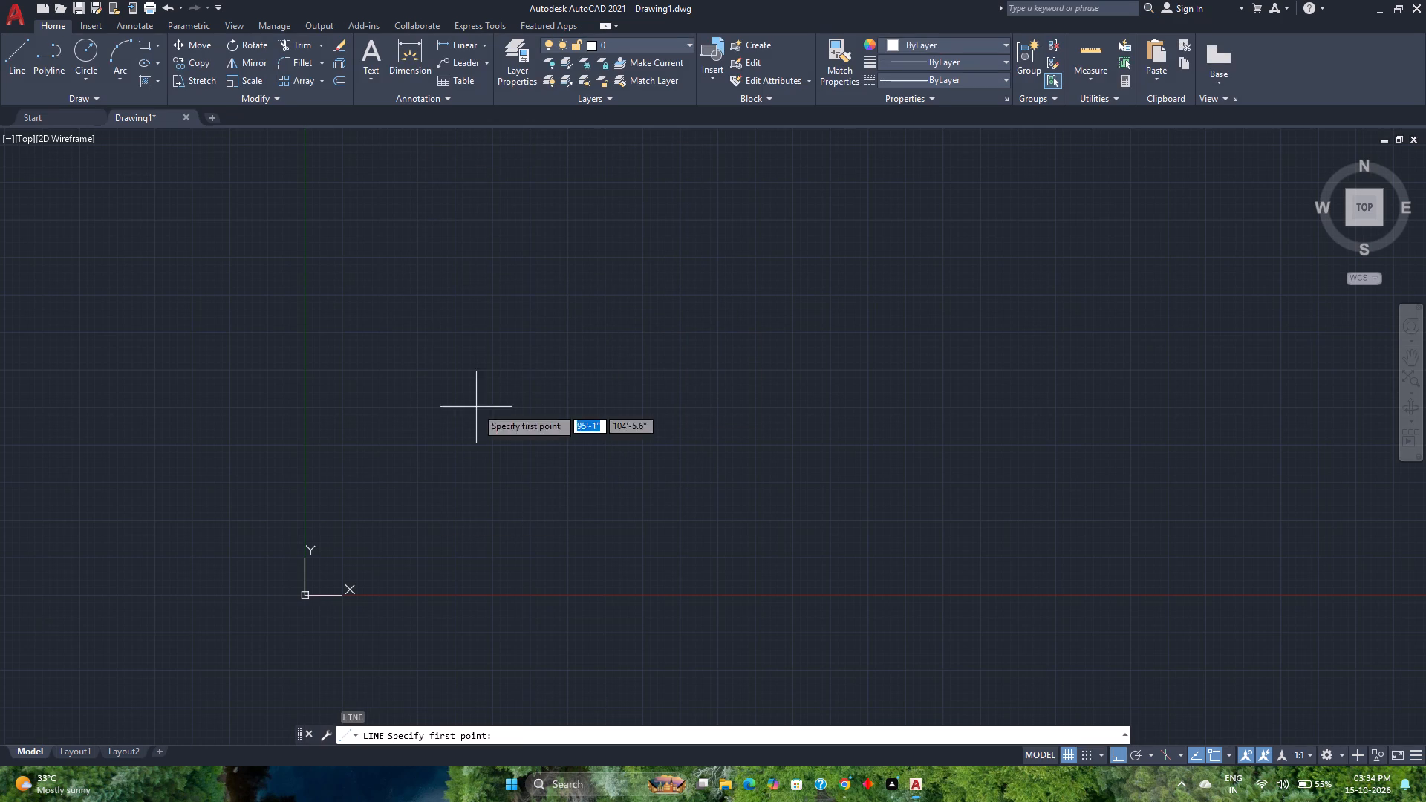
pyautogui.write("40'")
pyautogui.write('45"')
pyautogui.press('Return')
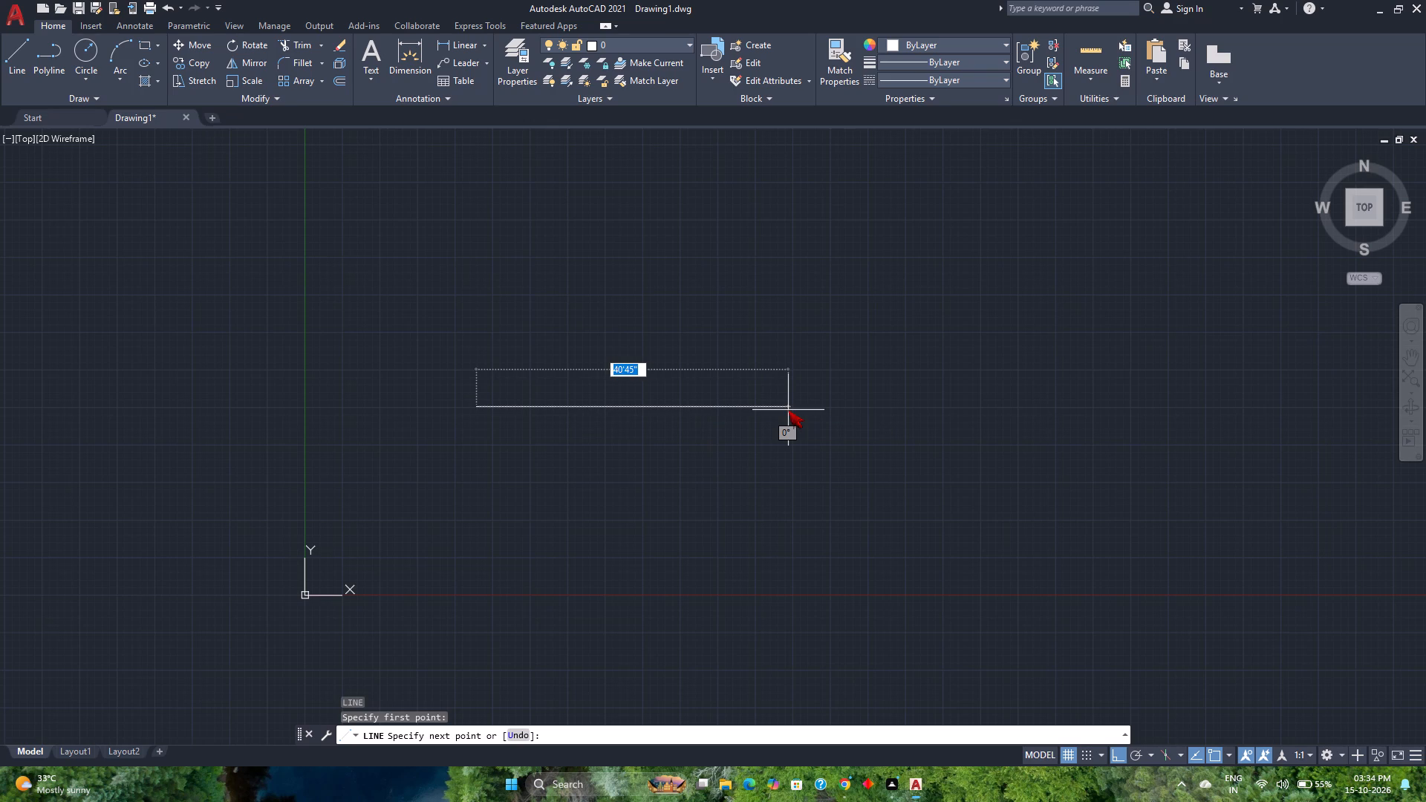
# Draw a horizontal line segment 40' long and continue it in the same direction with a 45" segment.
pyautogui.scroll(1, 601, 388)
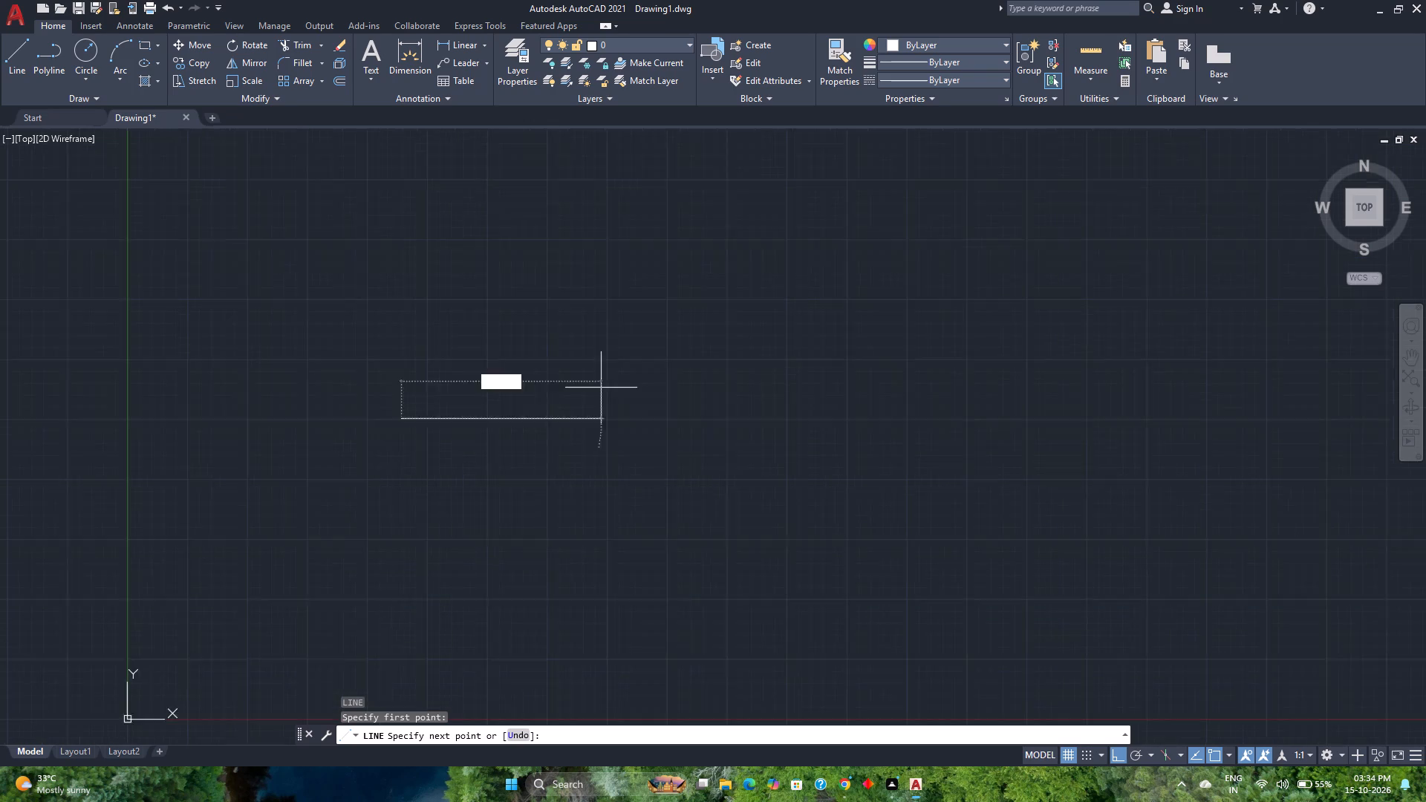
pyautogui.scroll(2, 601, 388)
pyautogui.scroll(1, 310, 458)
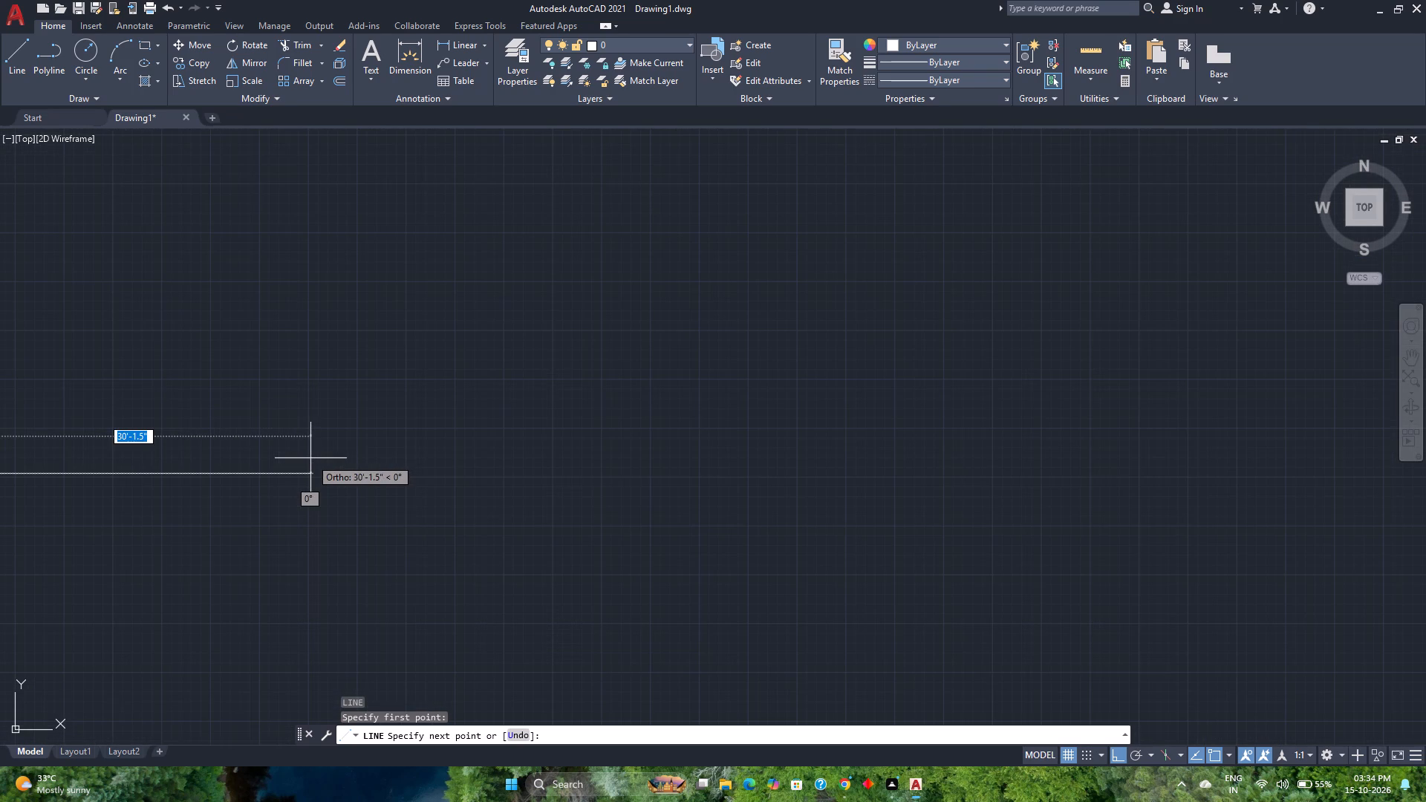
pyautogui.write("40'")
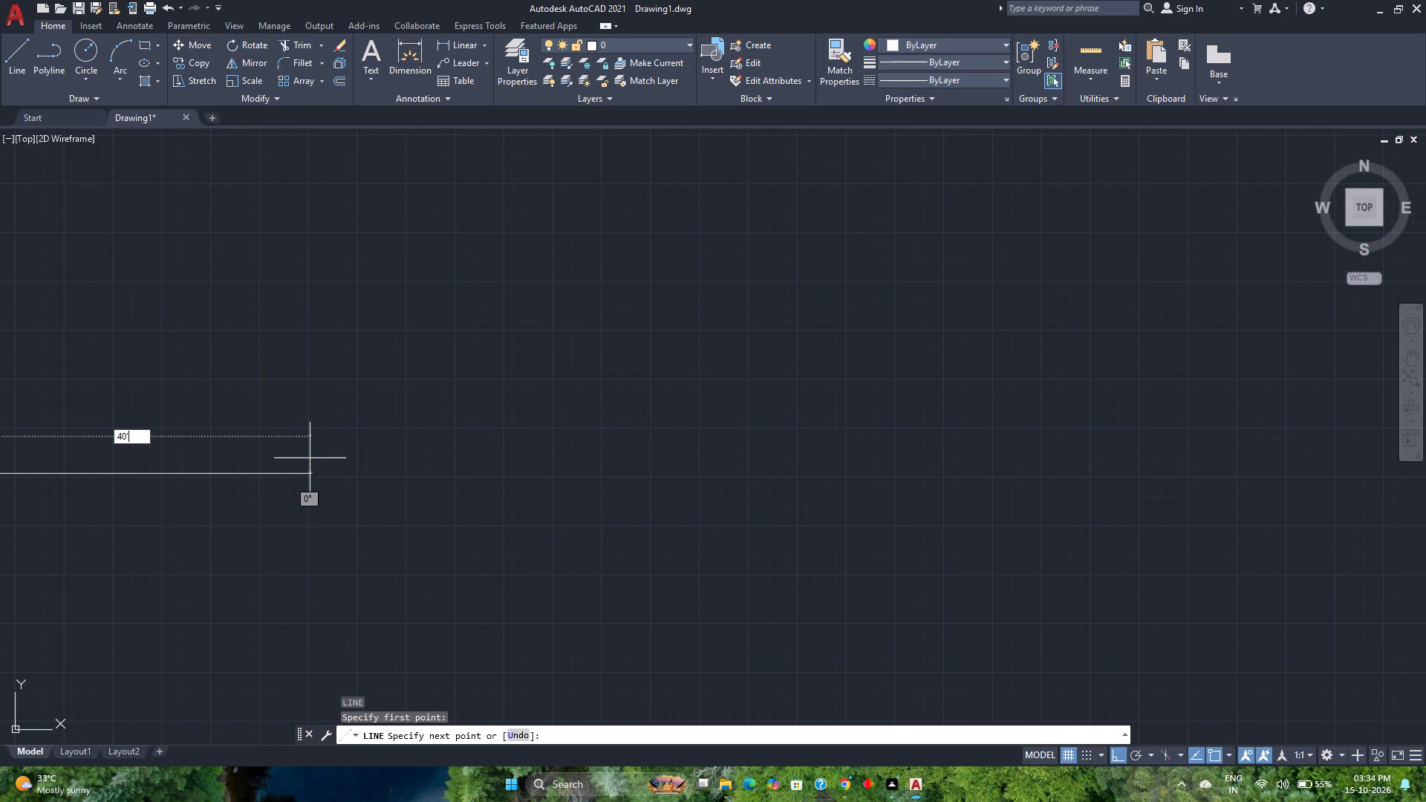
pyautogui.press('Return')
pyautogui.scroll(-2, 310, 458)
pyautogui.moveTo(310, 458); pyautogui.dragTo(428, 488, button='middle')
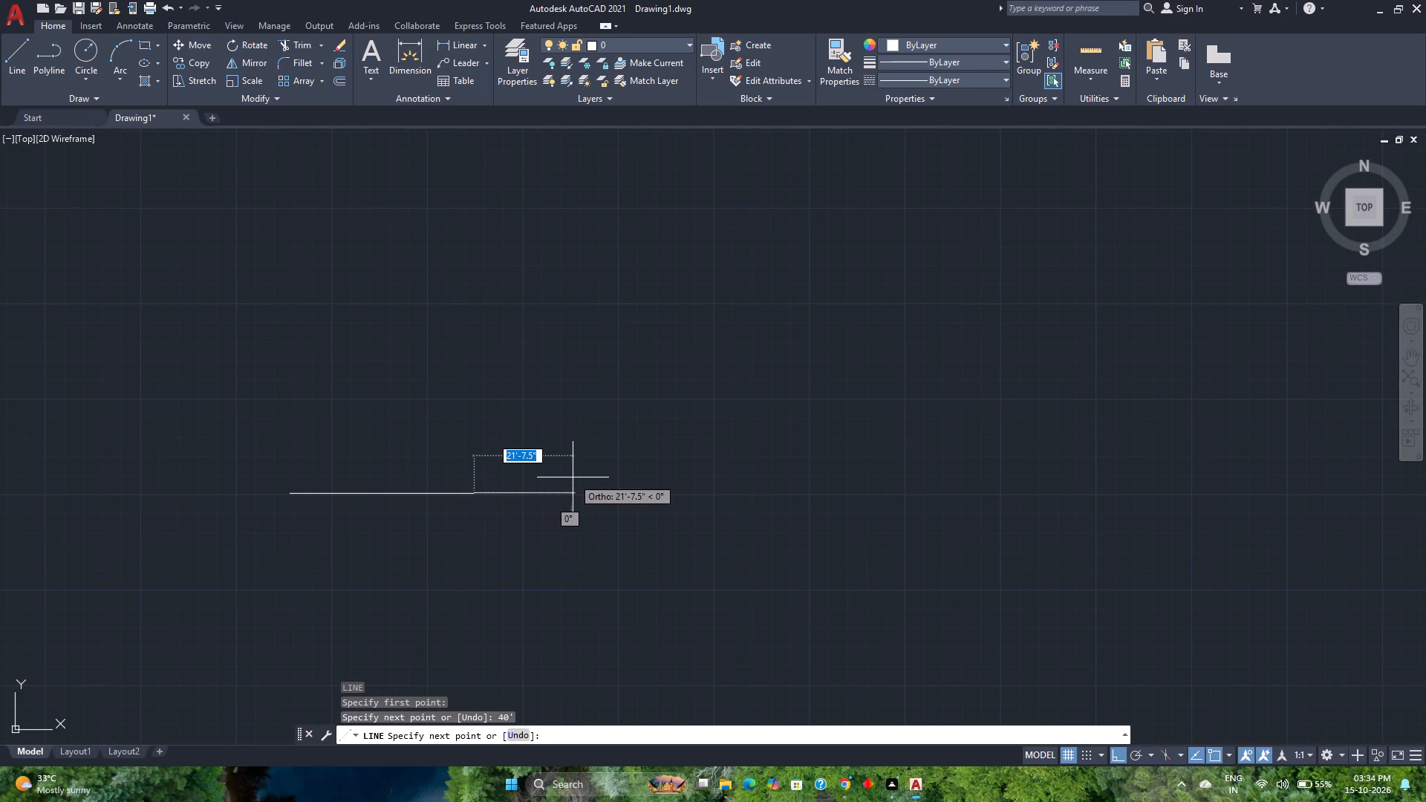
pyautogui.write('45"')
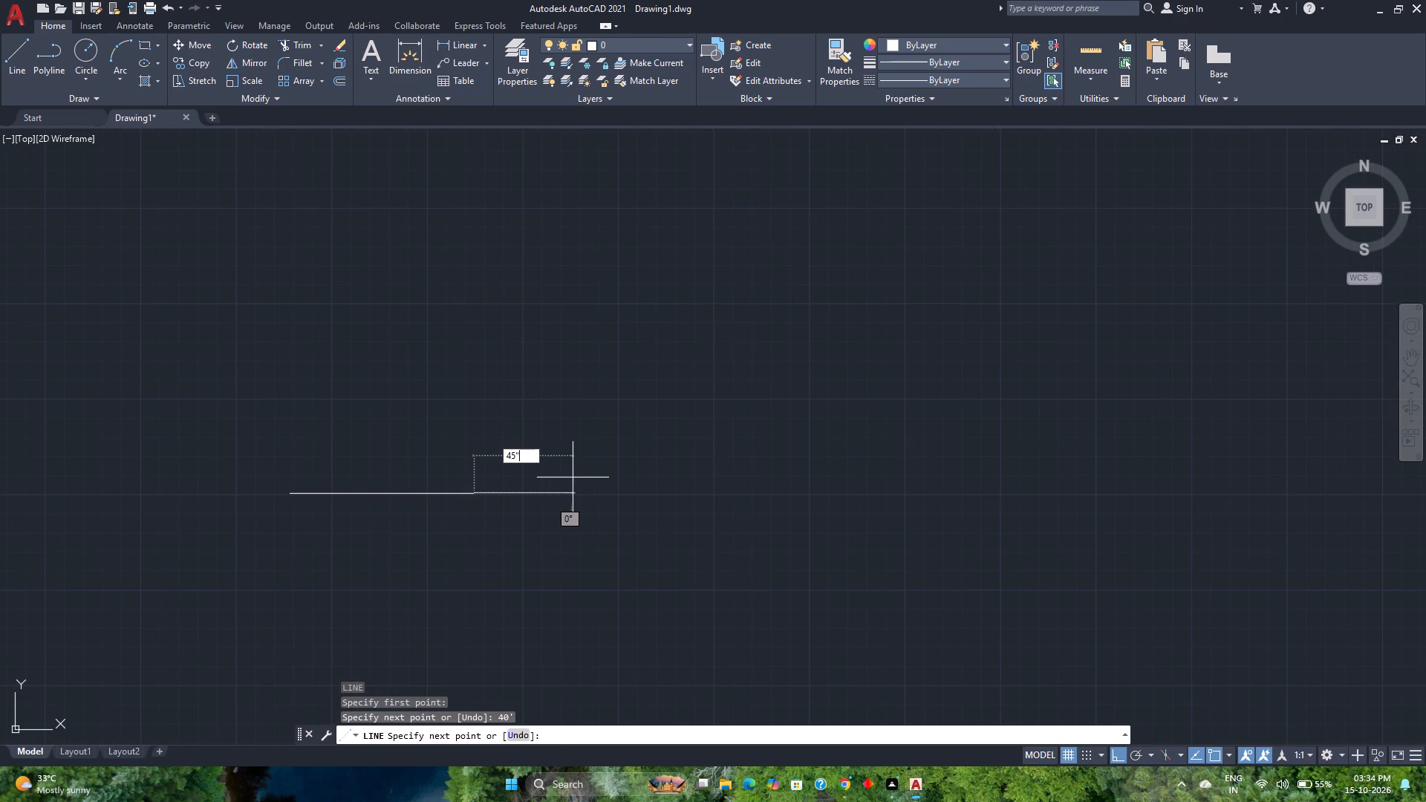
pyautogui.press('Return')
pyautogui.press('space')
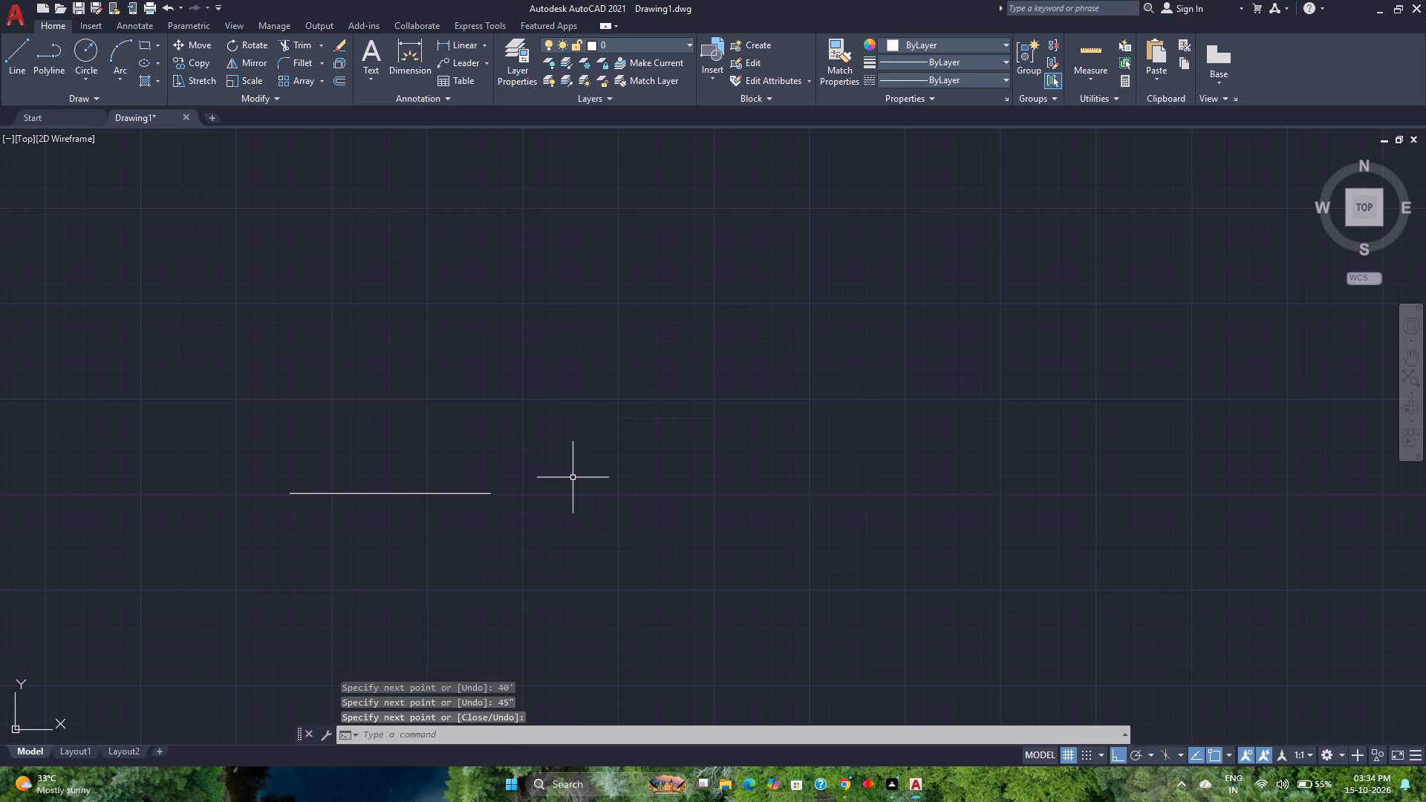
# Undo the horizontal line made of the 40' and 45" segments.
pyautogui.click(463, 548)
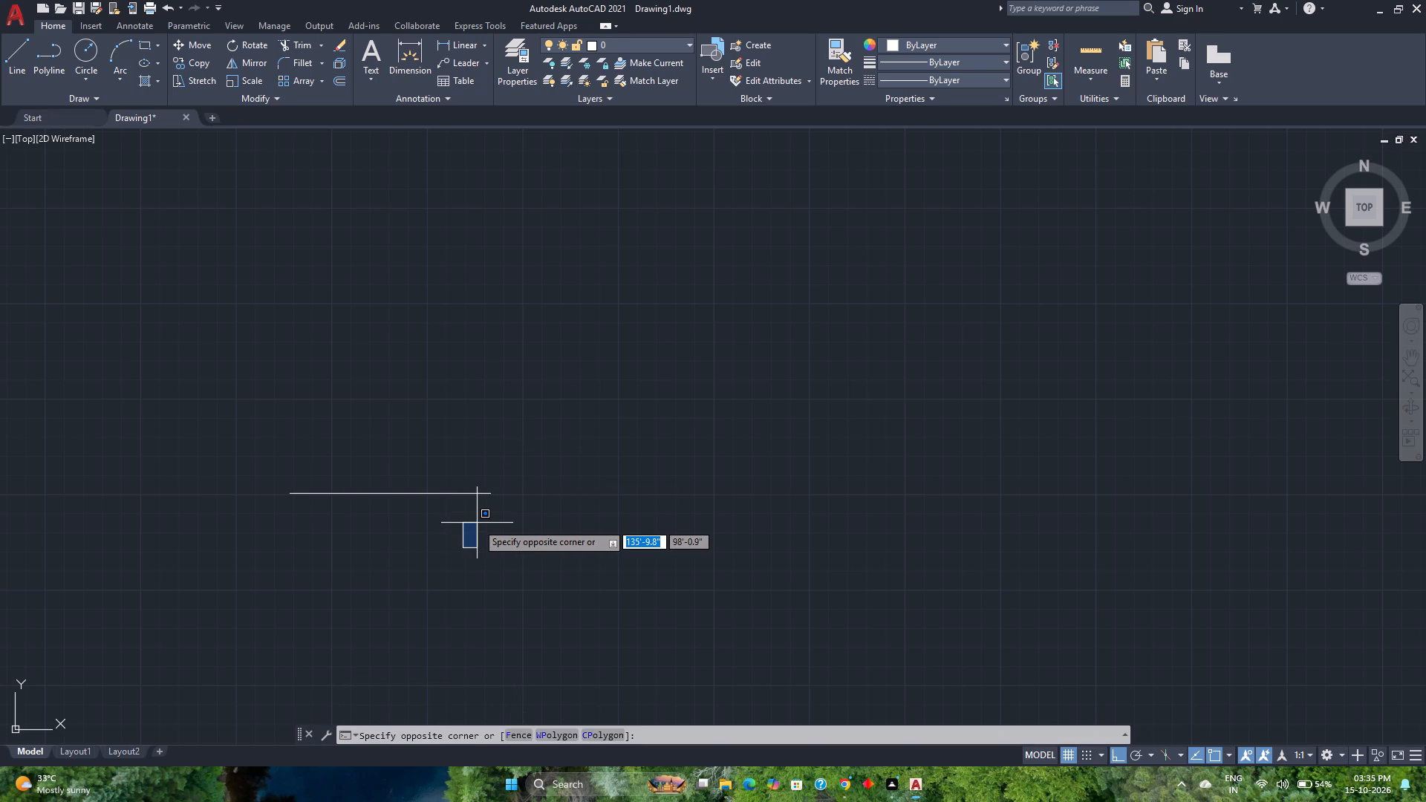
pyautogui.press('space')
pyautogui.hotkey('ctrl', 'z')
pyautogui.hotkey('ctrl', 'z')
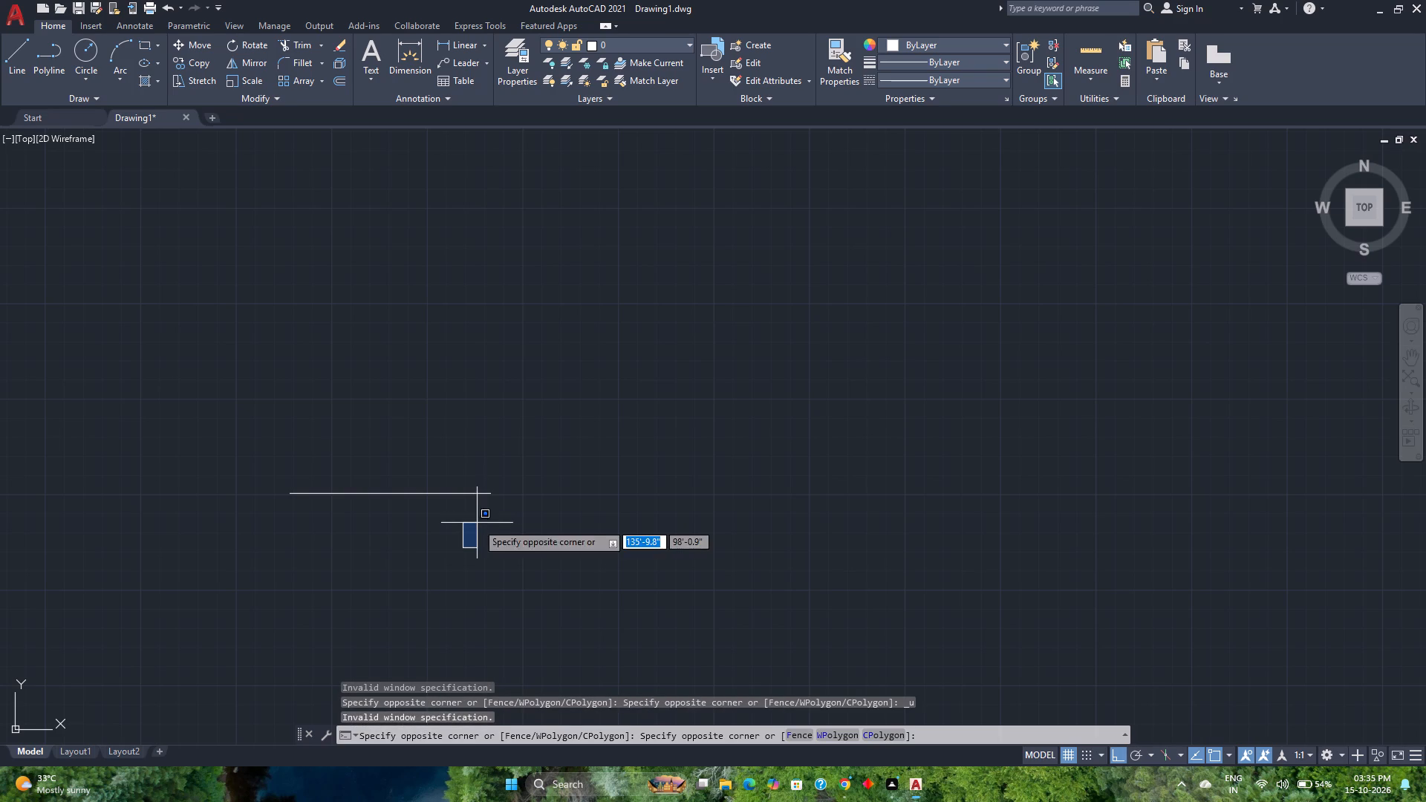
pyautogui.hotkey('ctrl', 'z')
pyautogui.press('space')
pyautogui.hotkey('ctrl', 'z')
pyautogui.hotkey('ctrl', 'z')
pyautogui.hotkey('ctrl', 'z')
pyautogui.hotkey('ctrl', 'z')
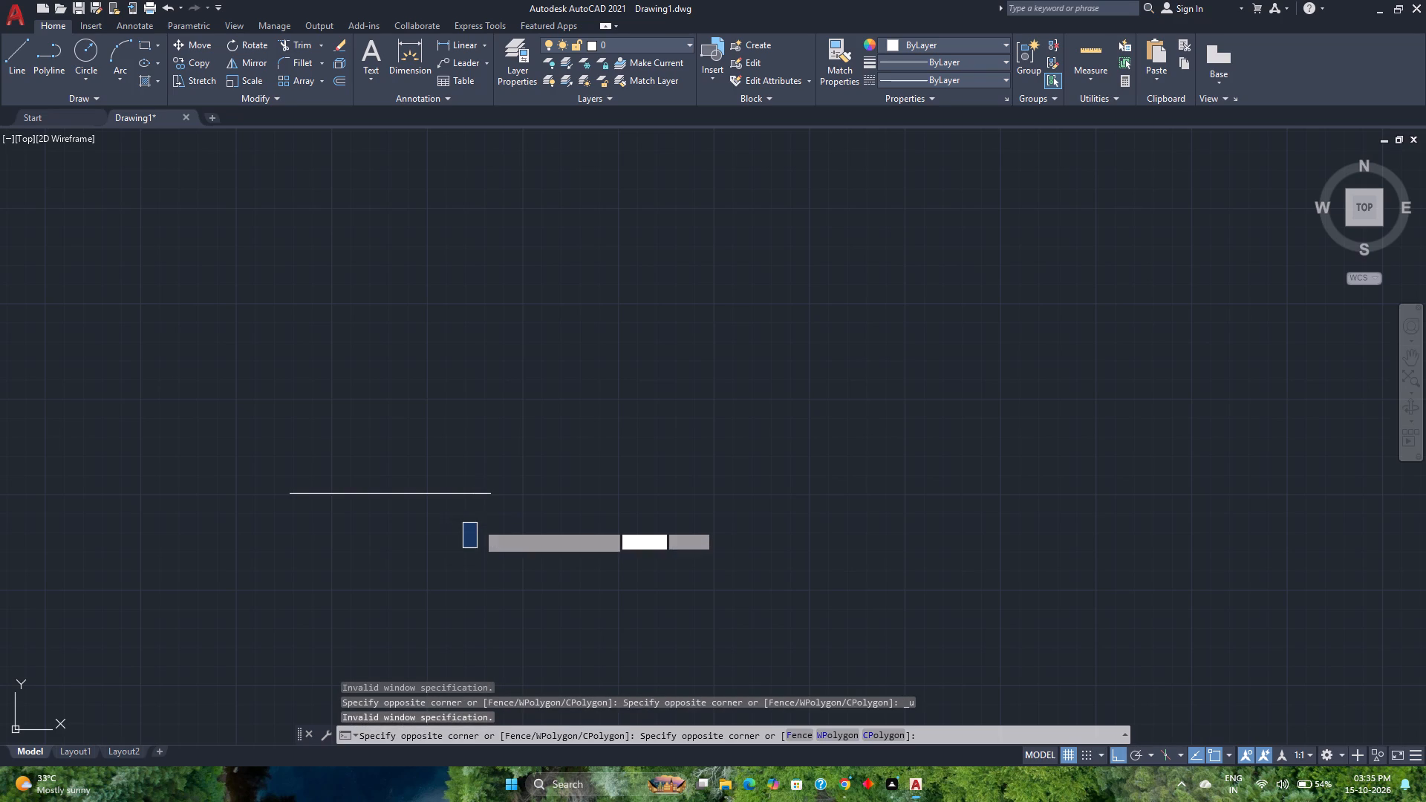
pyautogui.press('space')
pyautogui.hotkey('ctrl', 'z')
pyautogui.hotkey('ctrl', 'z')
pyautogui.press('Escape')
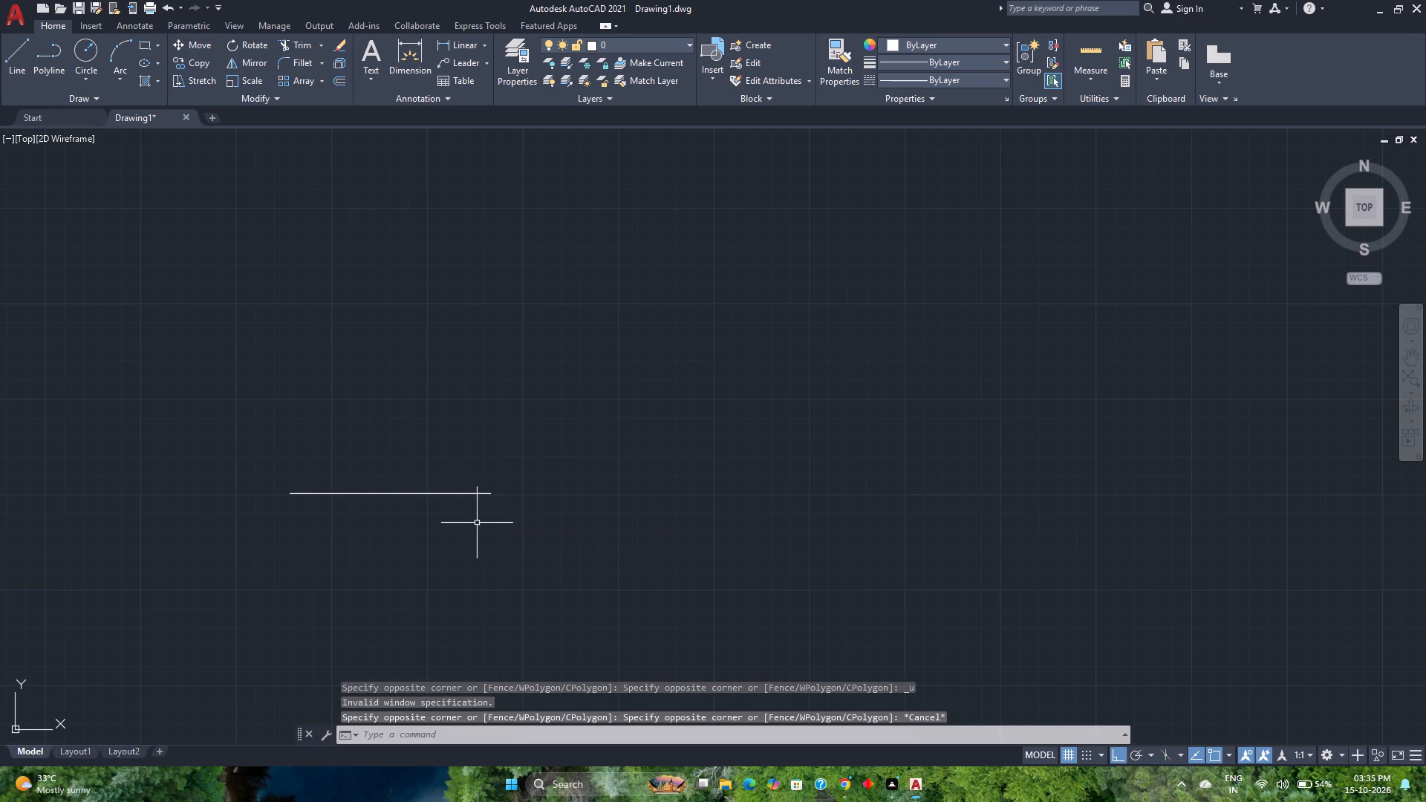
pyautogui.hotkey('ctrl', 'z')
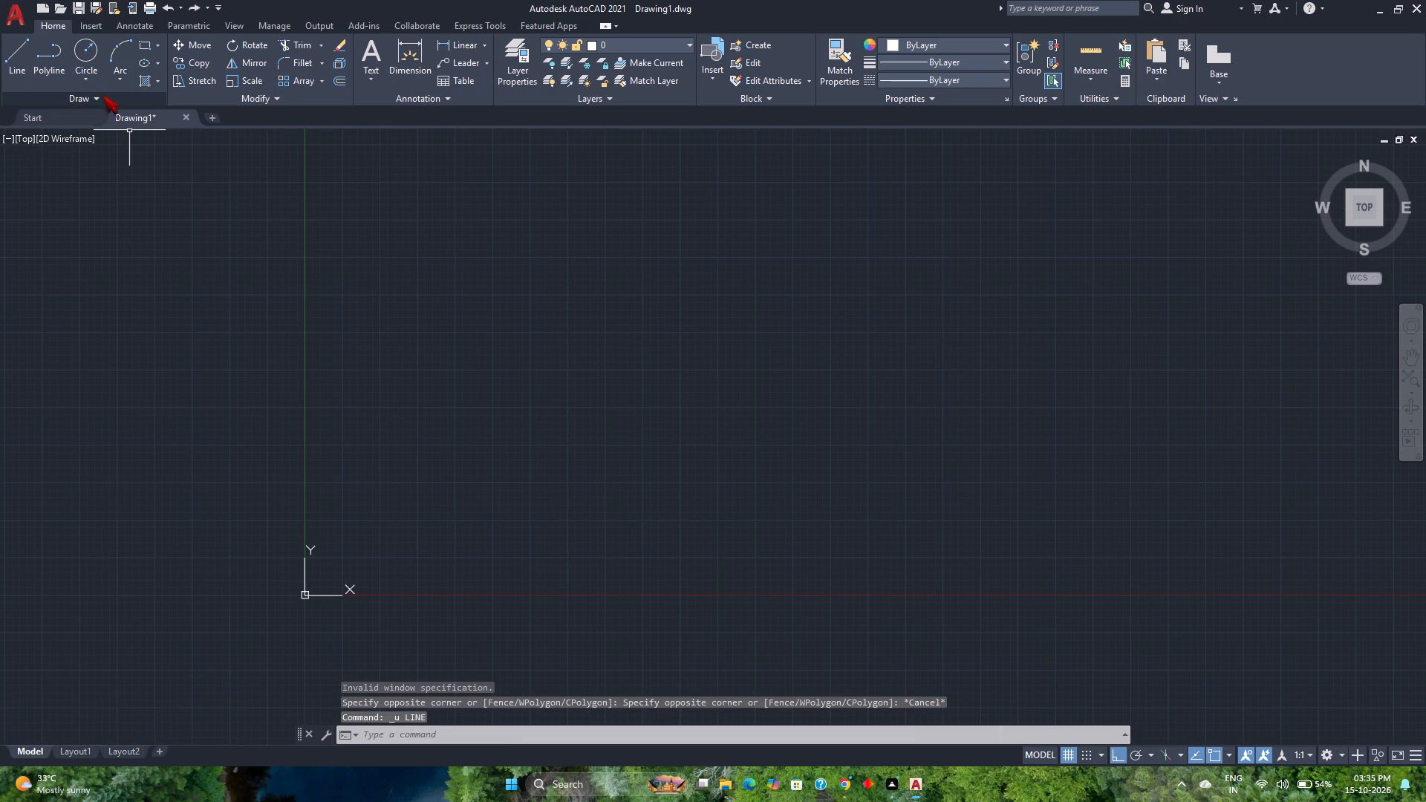
# Draw a closed room rectangle from lines, 16' wide and 14' high, near the drawing origin.
pyautogui.click(19, 65)
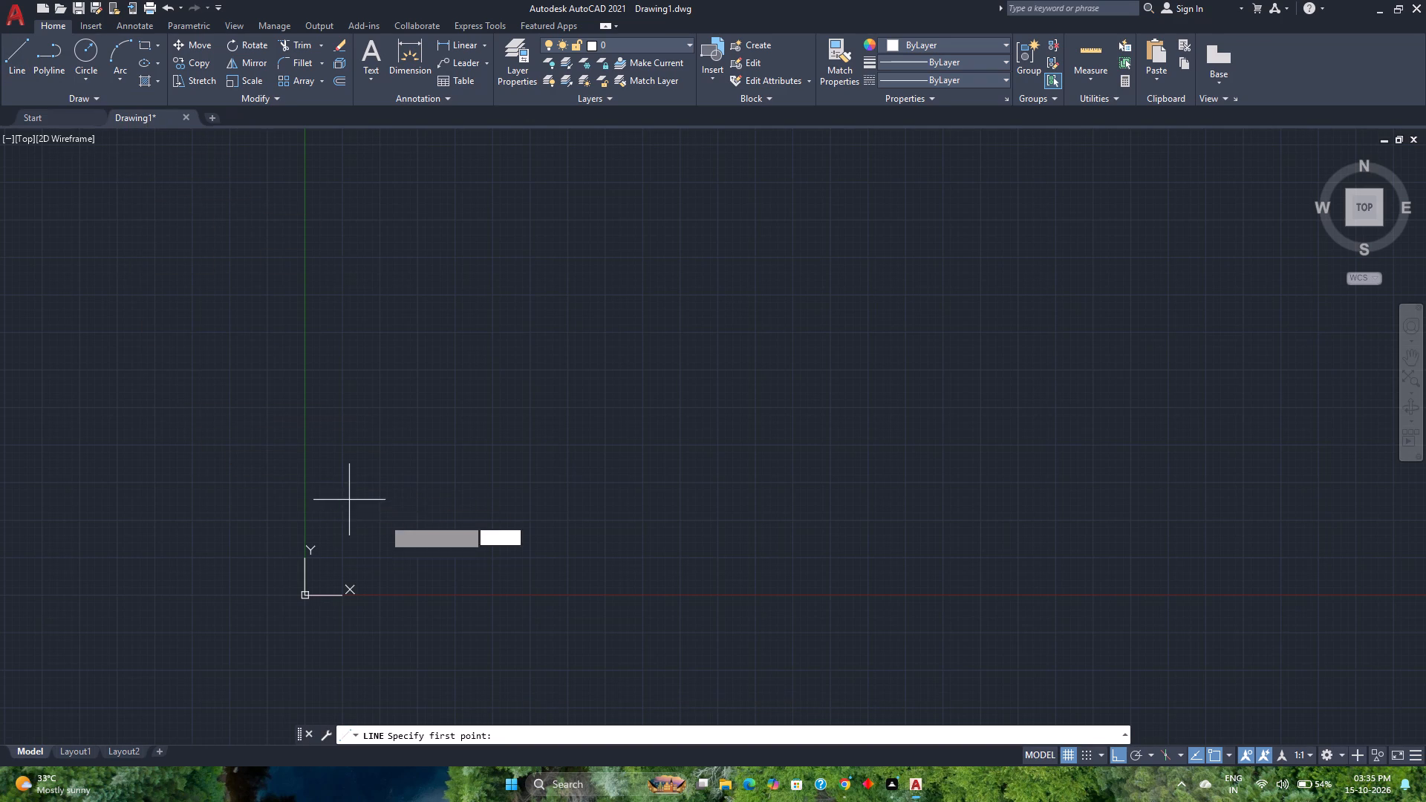
pyautogui.click(377, 518)
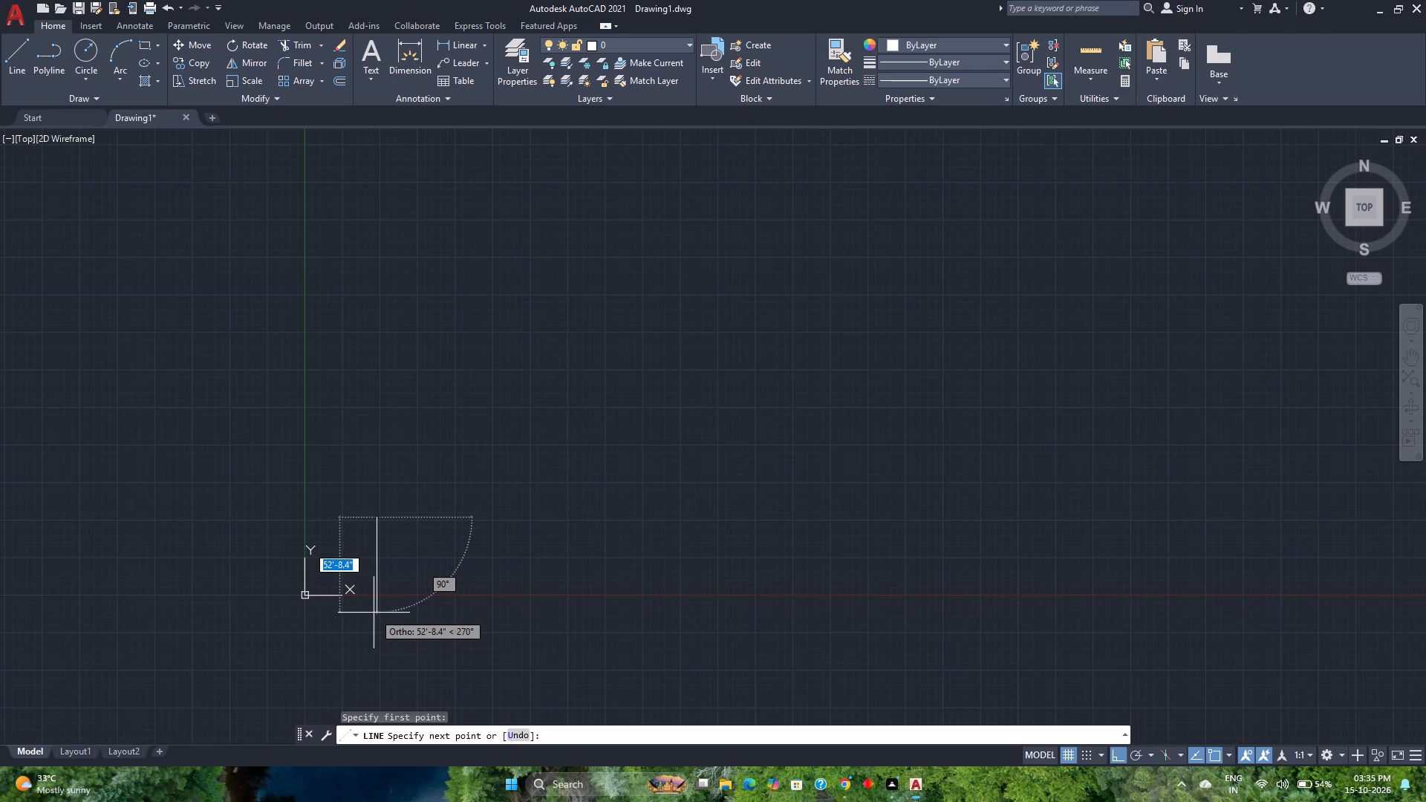
pyautogui.press('6')
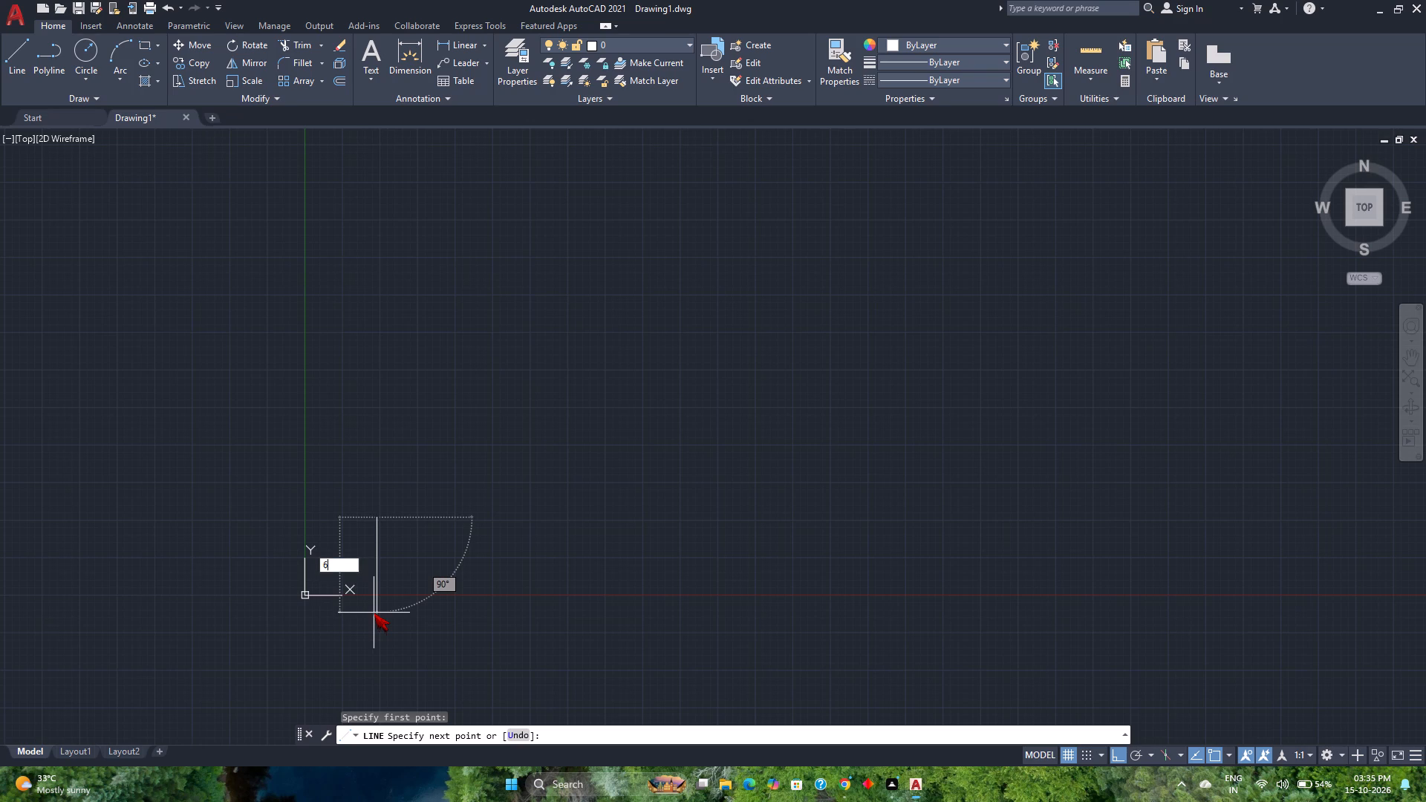
pyautogui.press('BackSpace')
pyautogui.press('Escape')
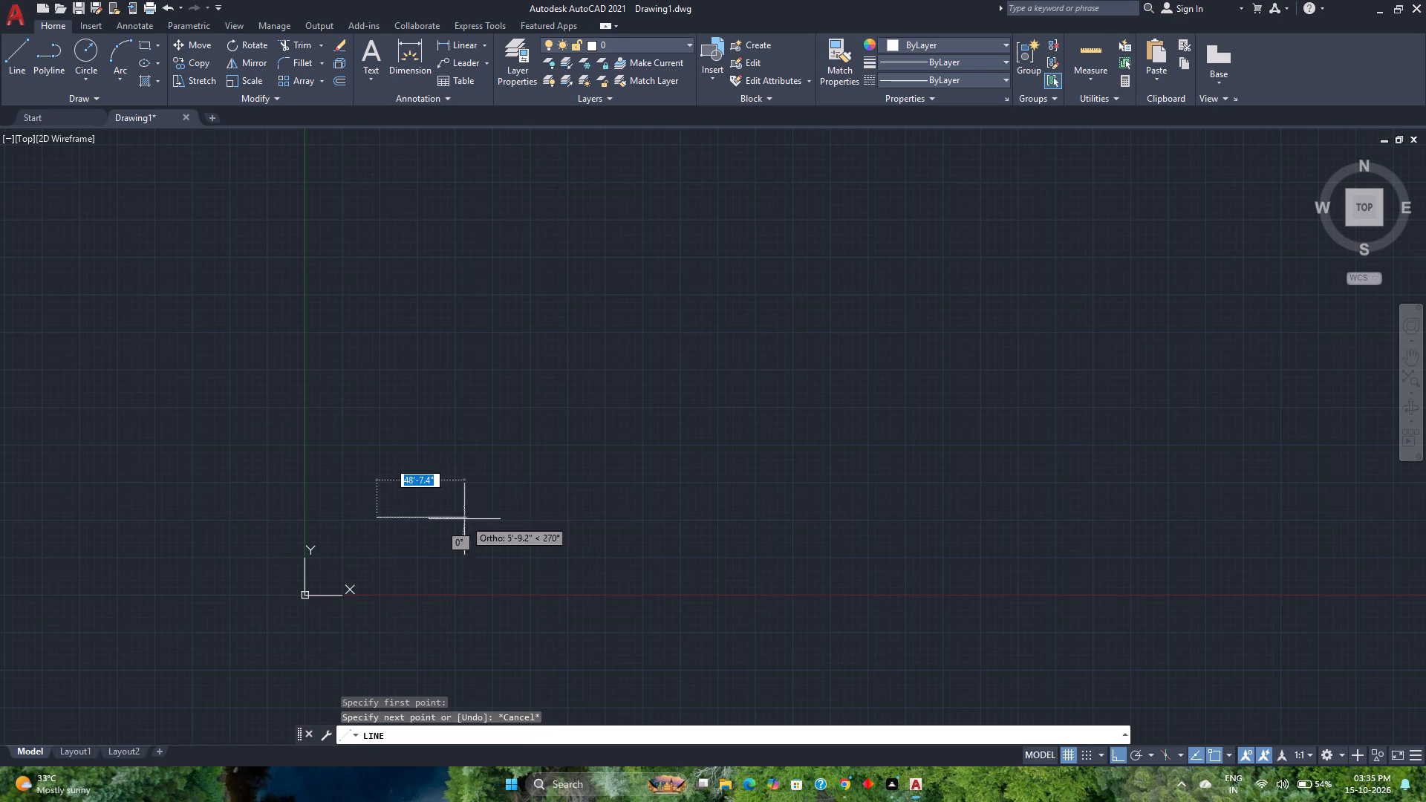
pyautogui.write("16'")
pyautogui.press('Return')
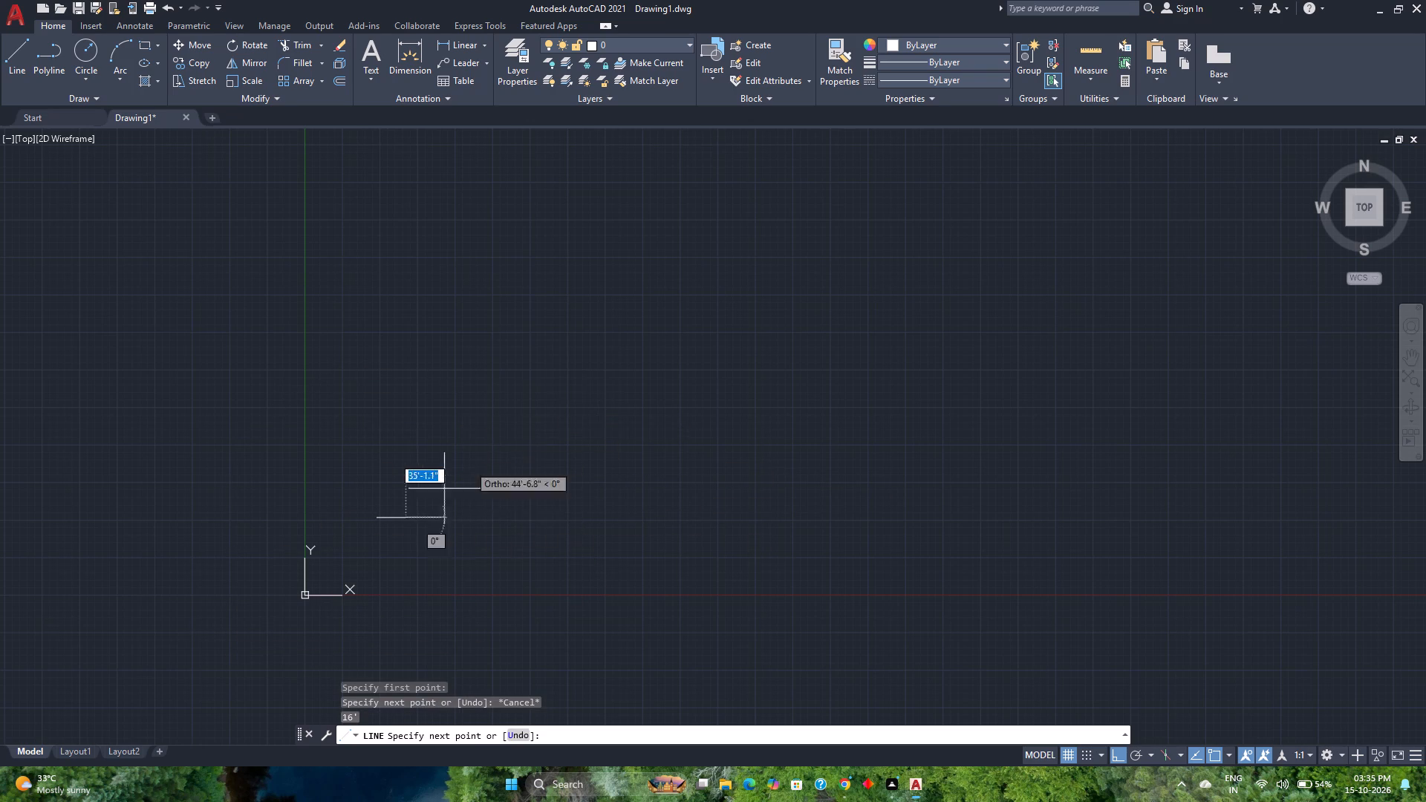
pyautogui.scroll(7, 390, 511)
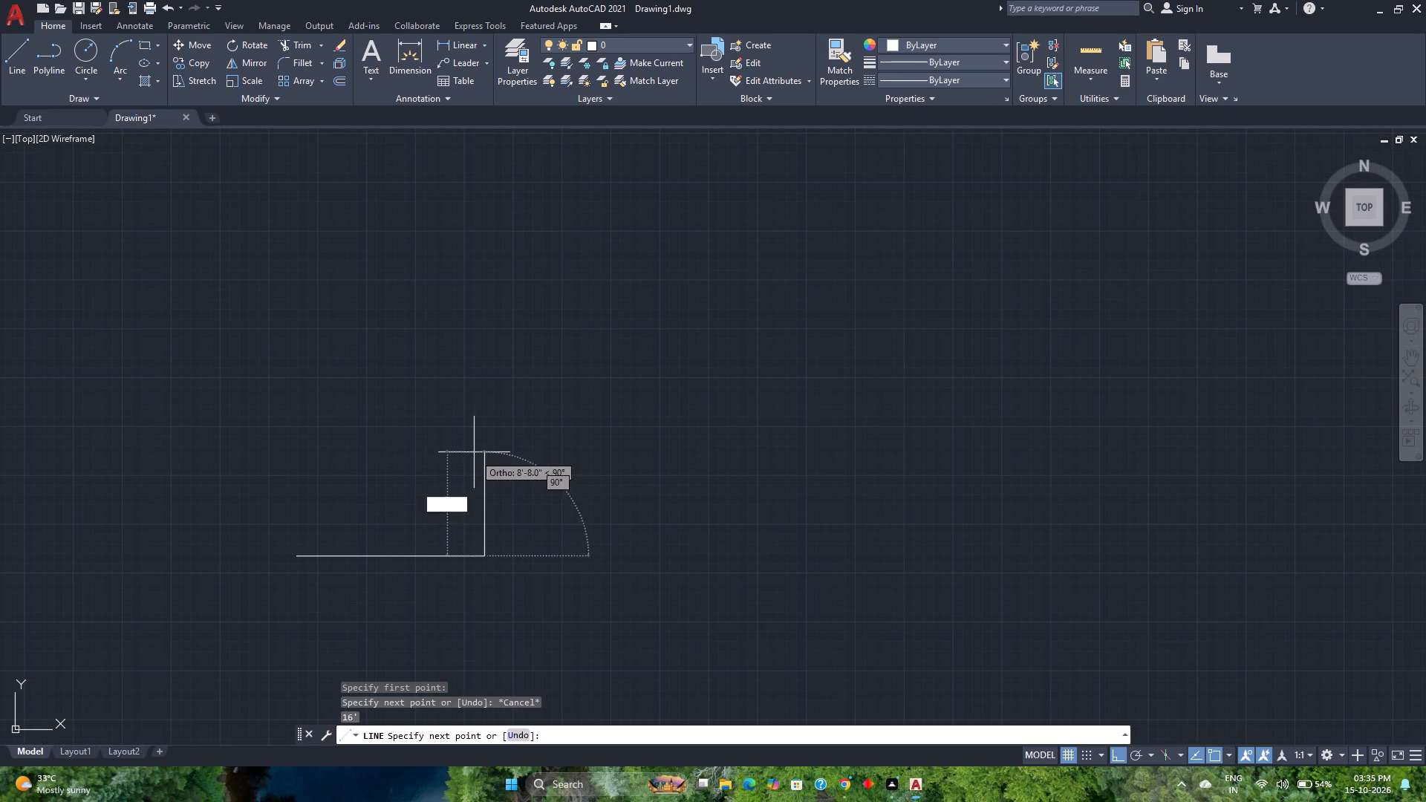
pyautogui.write("14'")
pyautogui.press('Return')
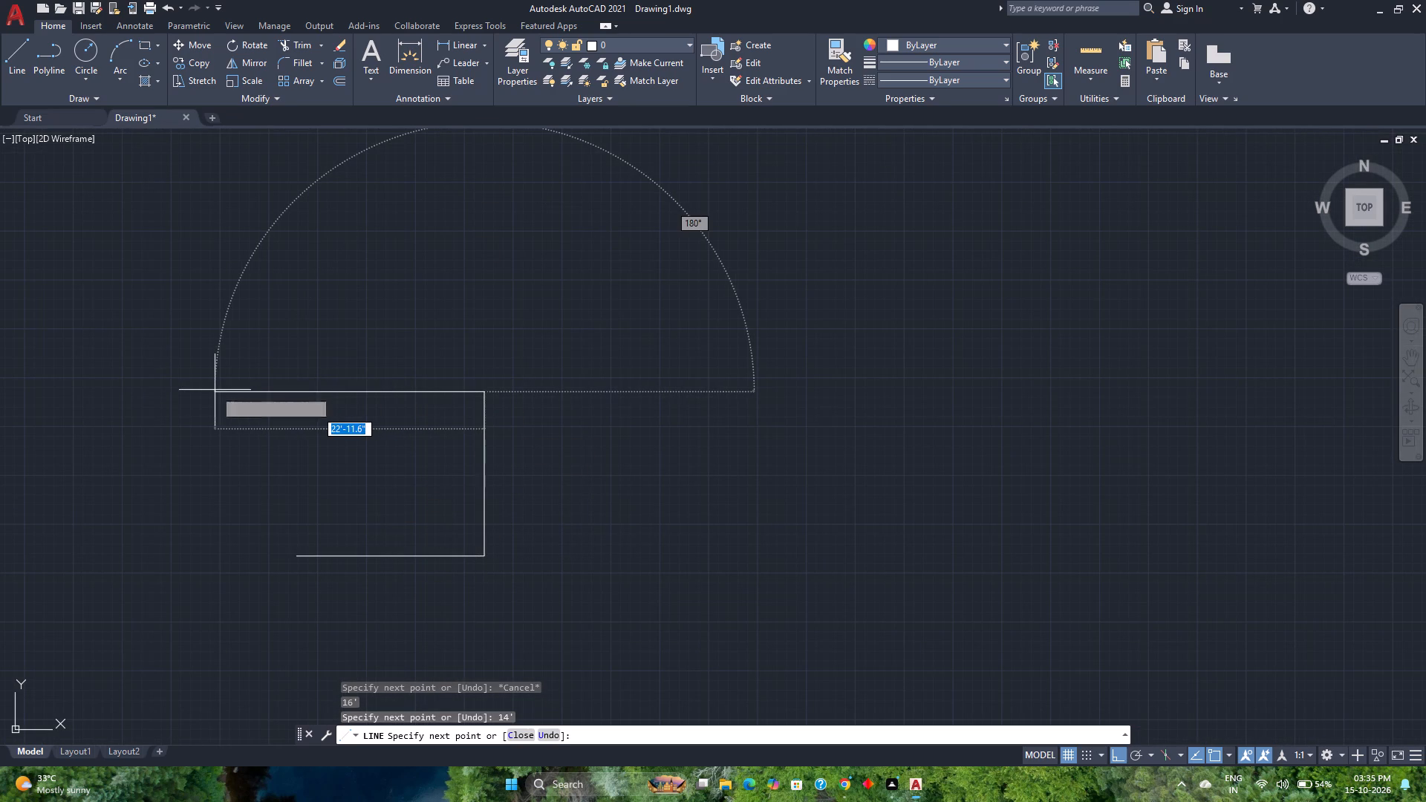
pyautogui.write("16'")
pyautogui.press('Return')
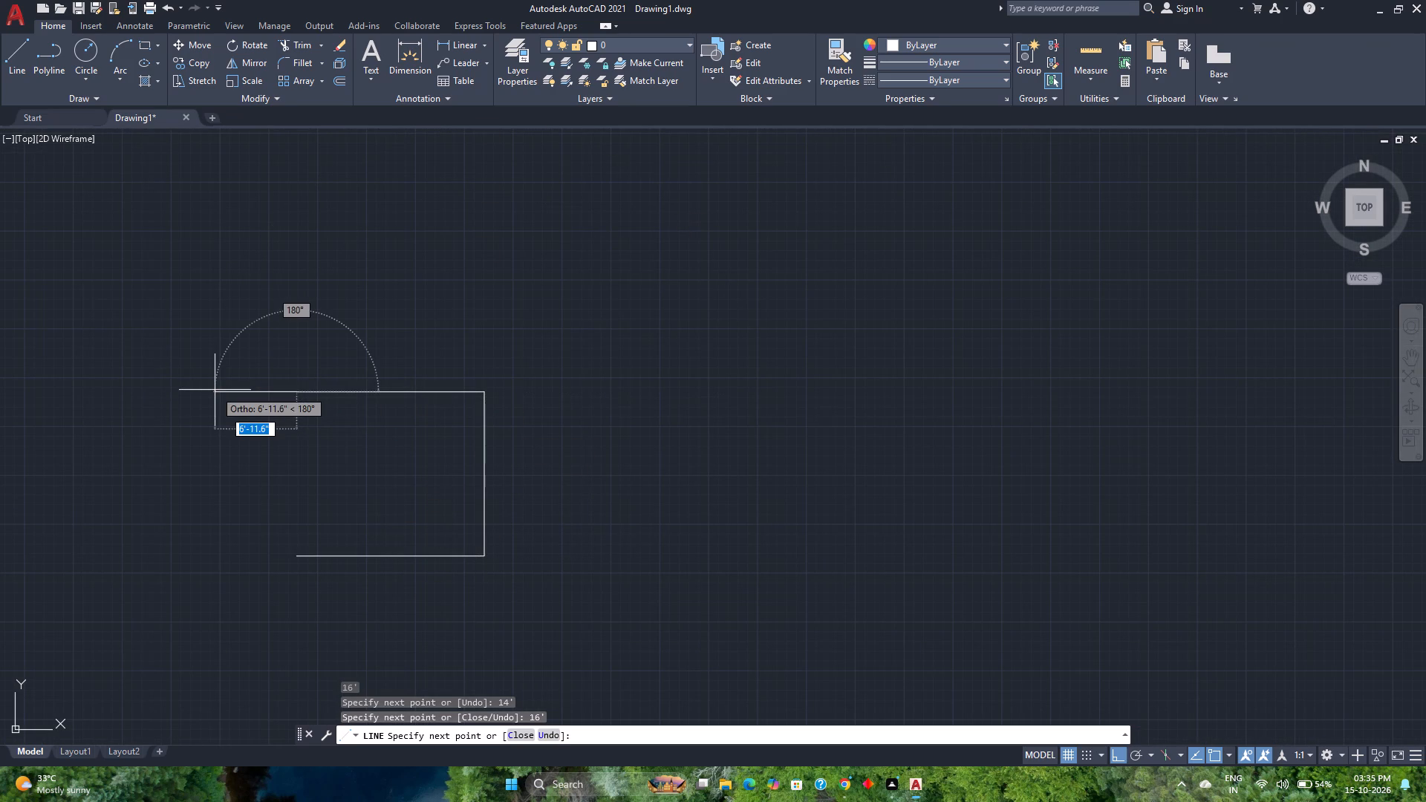
pyautogui.click(293, 556)
pyautogui.press('Escape')
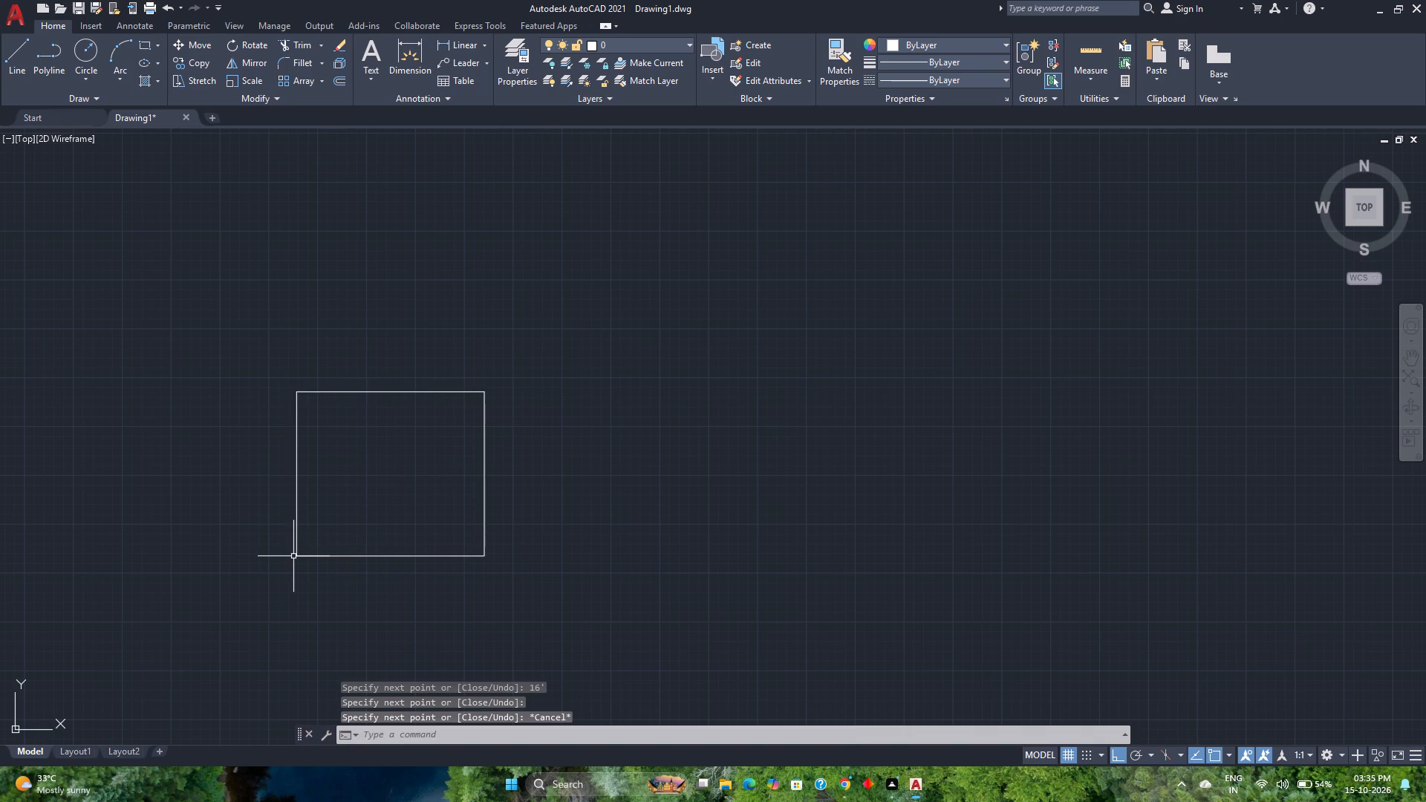
# Offset the rectangle's left and bottom sides outward by 9".
pyautogui.click(342, 82)
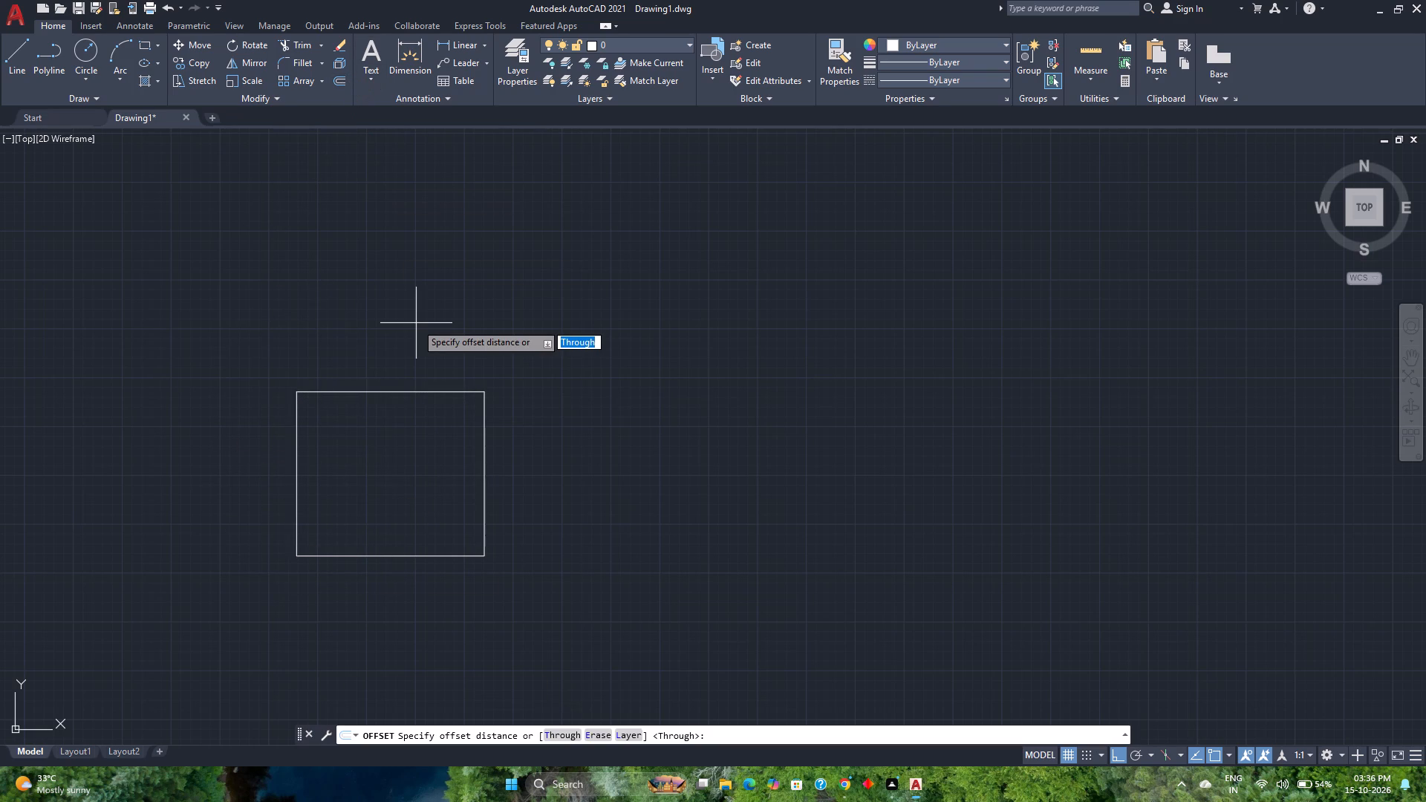
pyautogui.press('9')
pyautogui.press('Return')
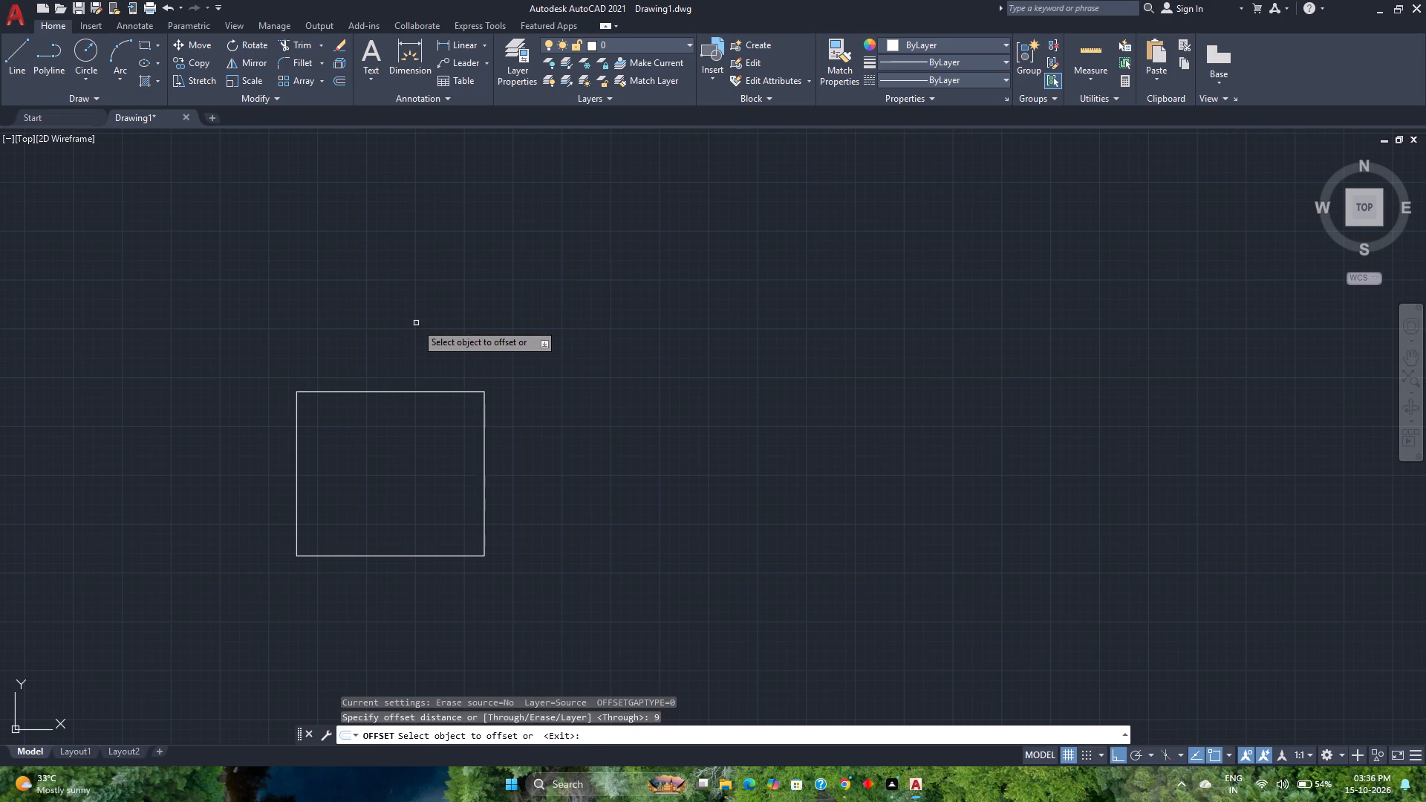
pyautogui.click(296, 510)
pyautogui.click(232, 526)
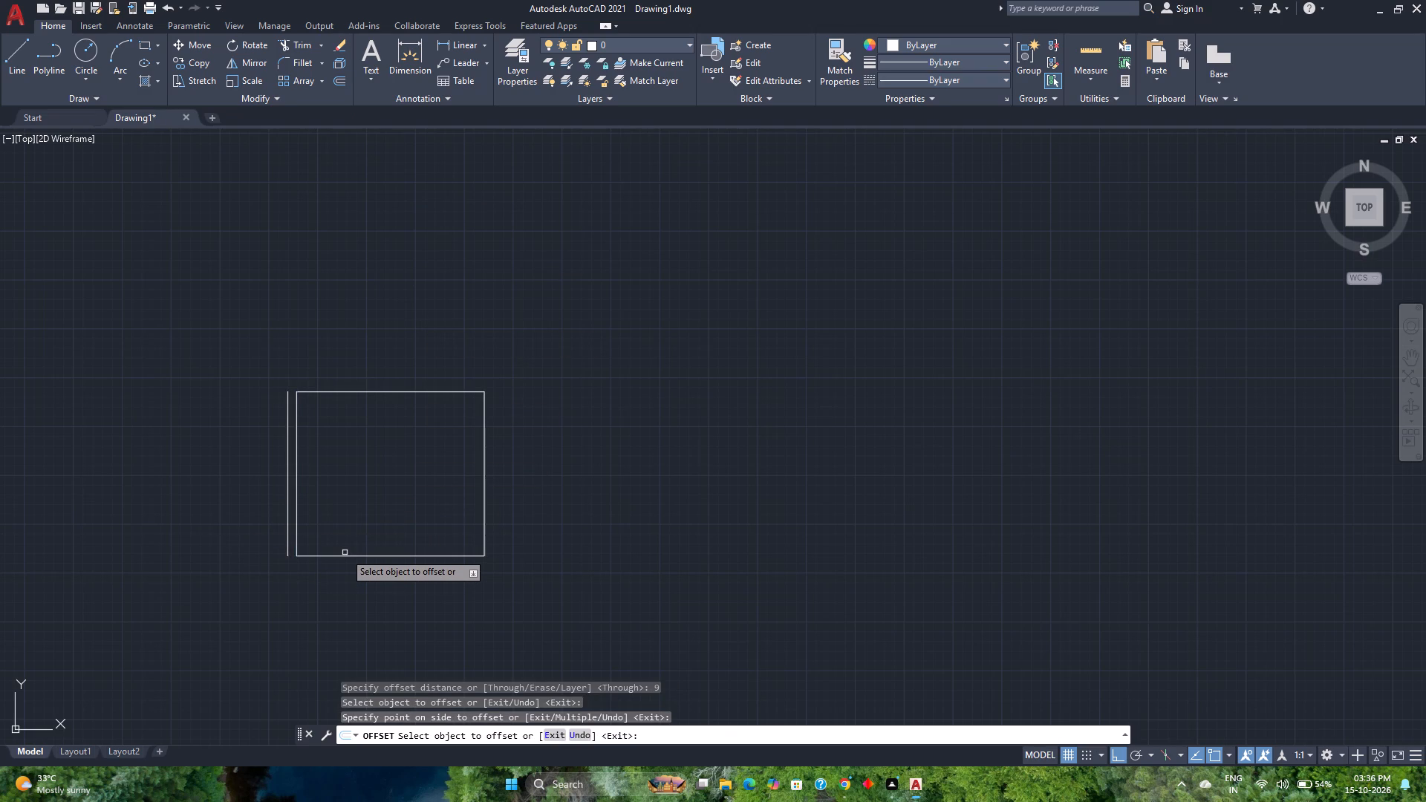
pyautogui.click(348, 555)
pyautogui.click(351, 606)
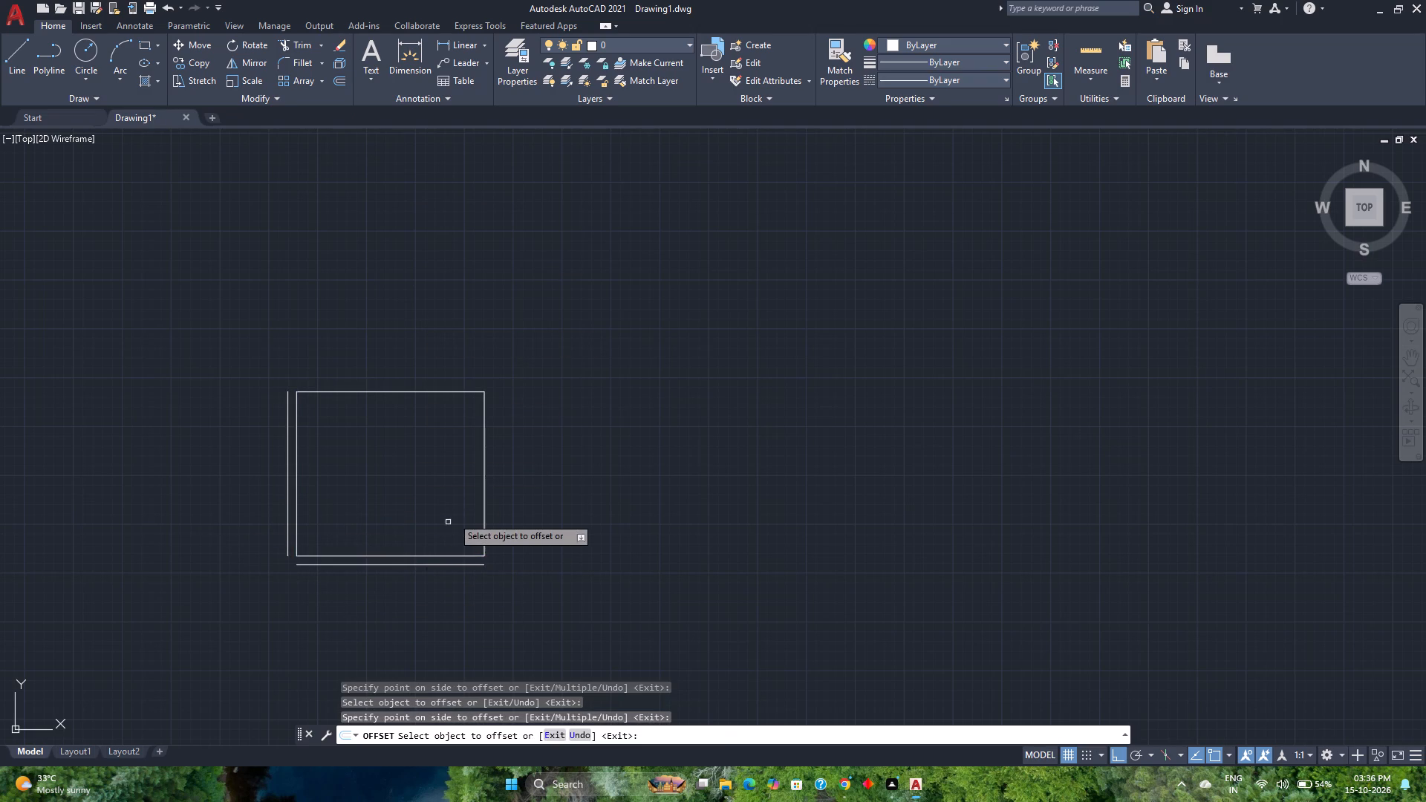
# Offset the rectangle's right and top sides outward by 6".
pyautogui.click(485, 485)
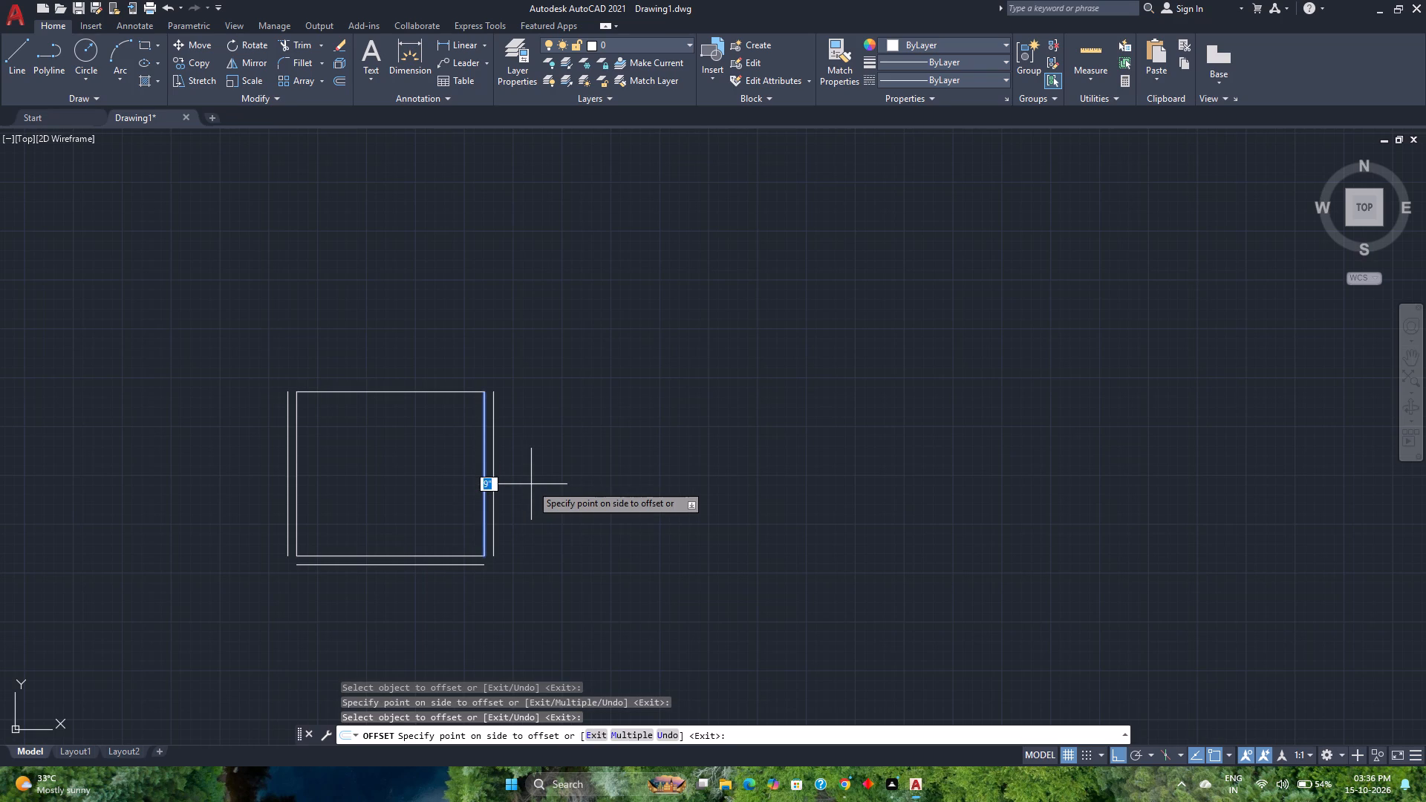
pyautogui.press('6')
pyautogui.press('Return')
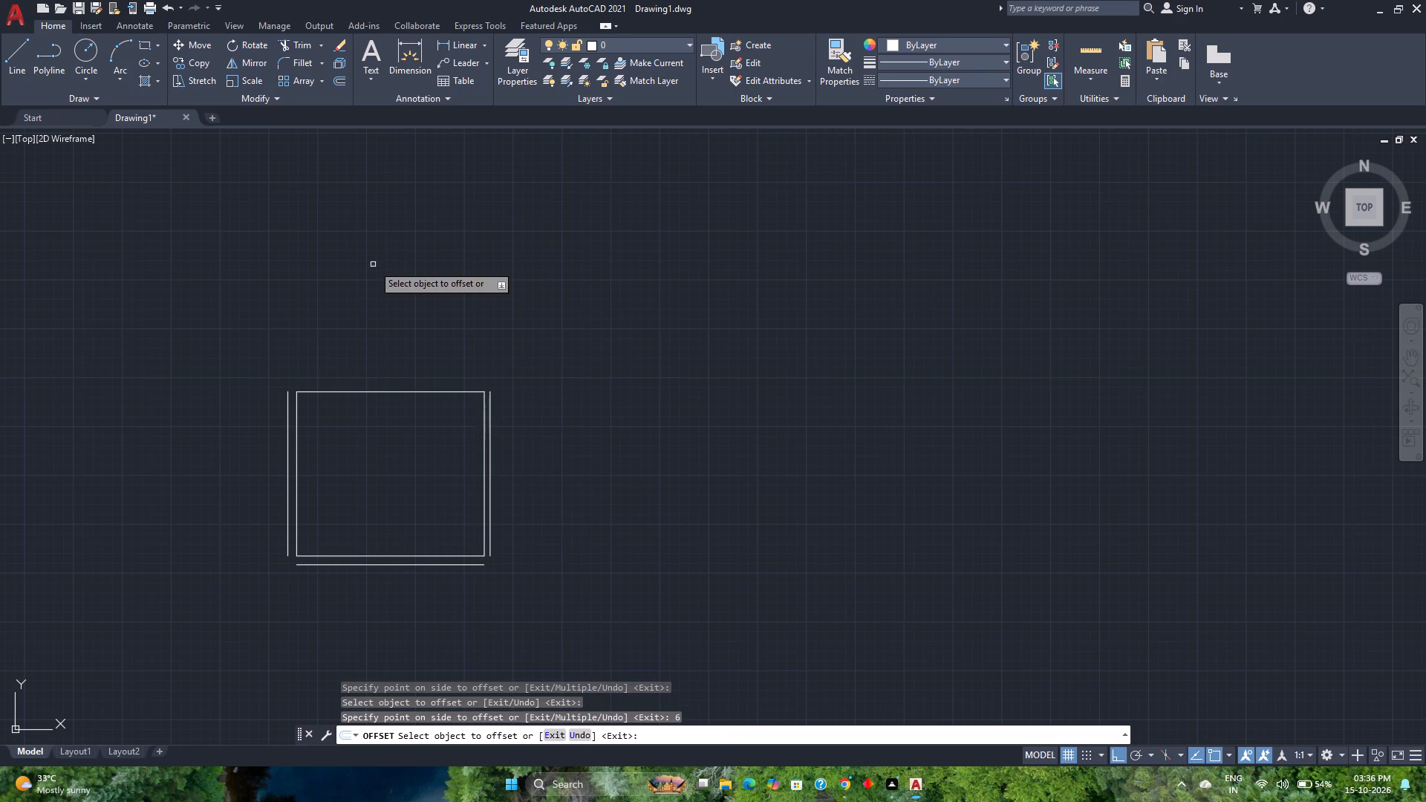
pyautogui.click(387, 391)
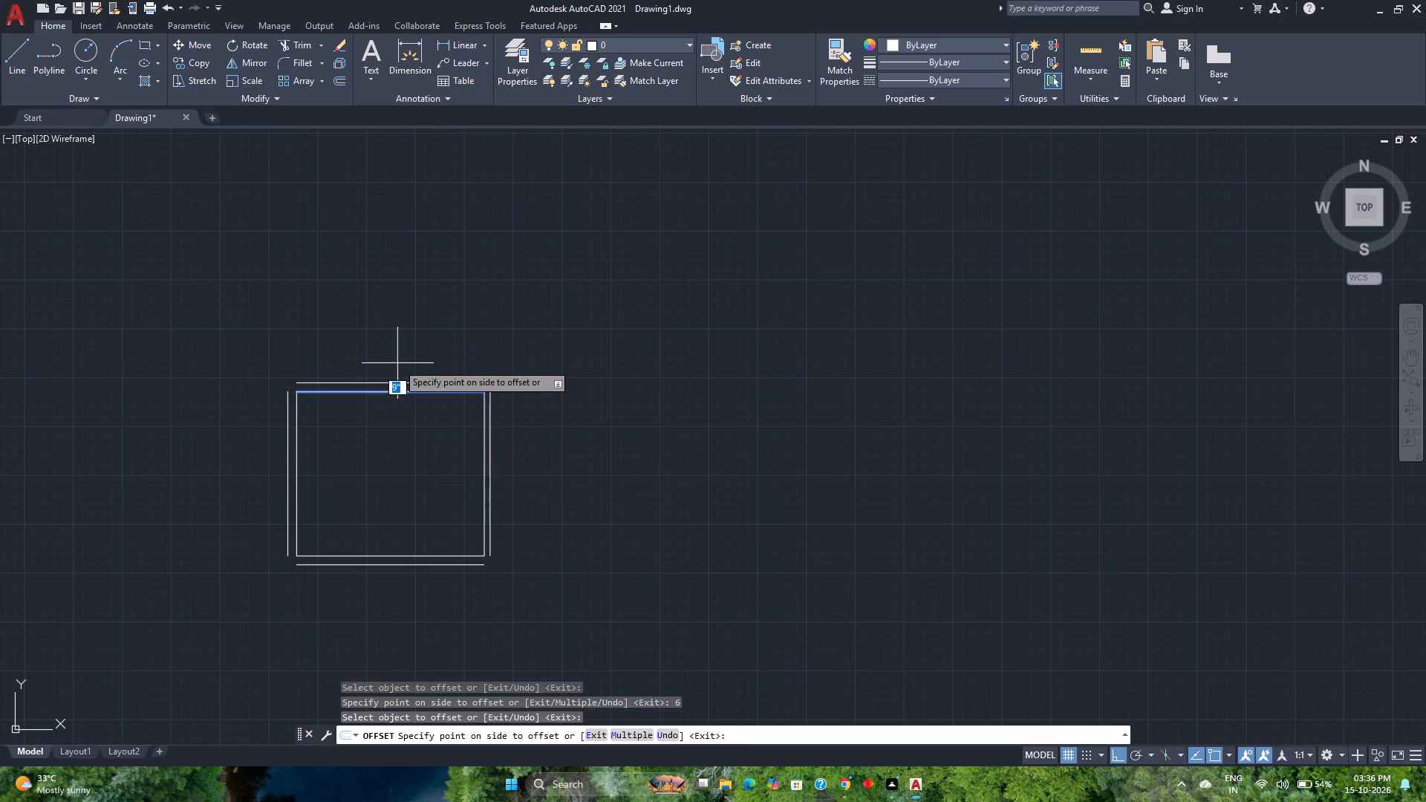
pyautogui.press('6')
pyautogui.press('Return')
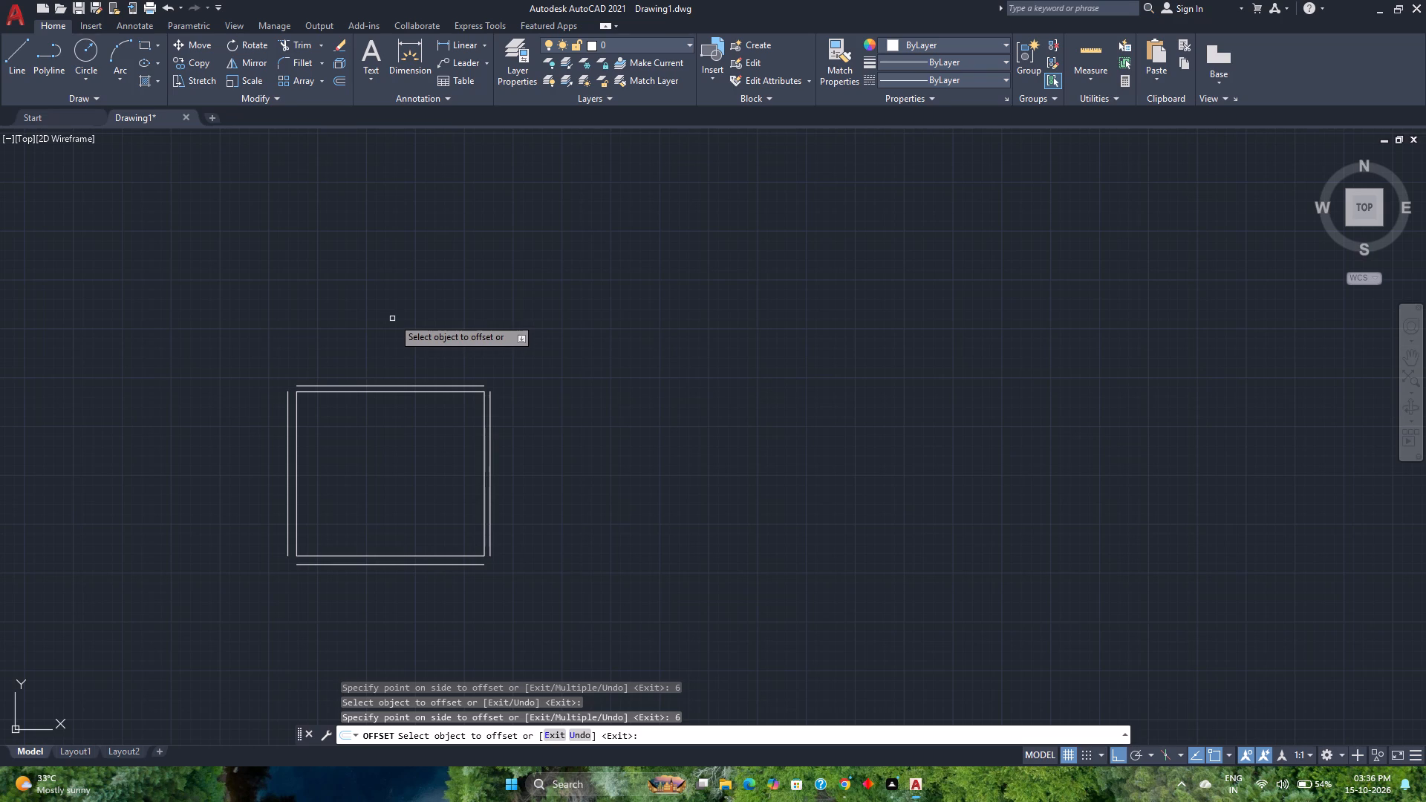
# Measure the room's wall lines with the quick Measure tool.
pyautogui.click(1082, 56)
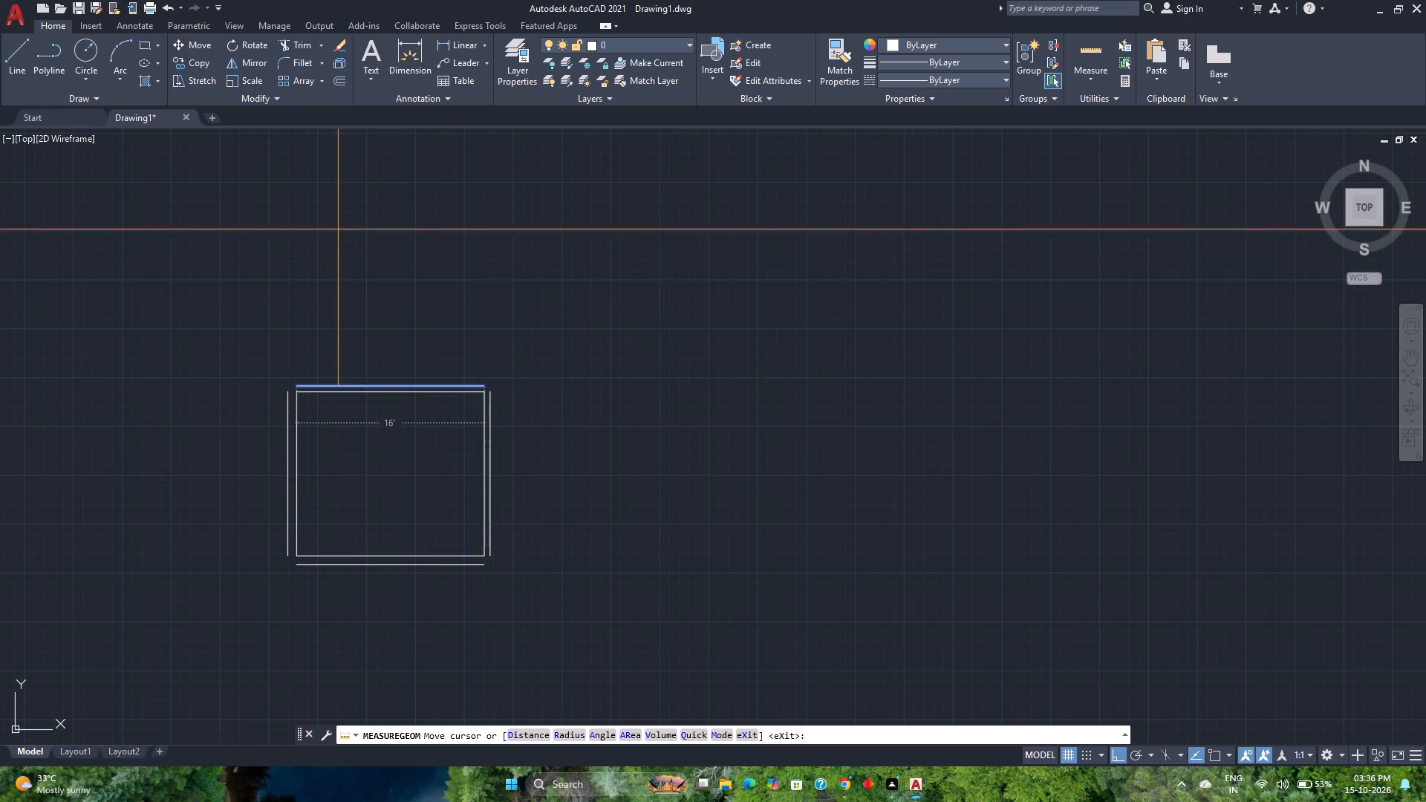
# Offset the room's top outer wall line upward by 7', and offset the resulting line upward by 9".
pyautogui.click(332, 81)
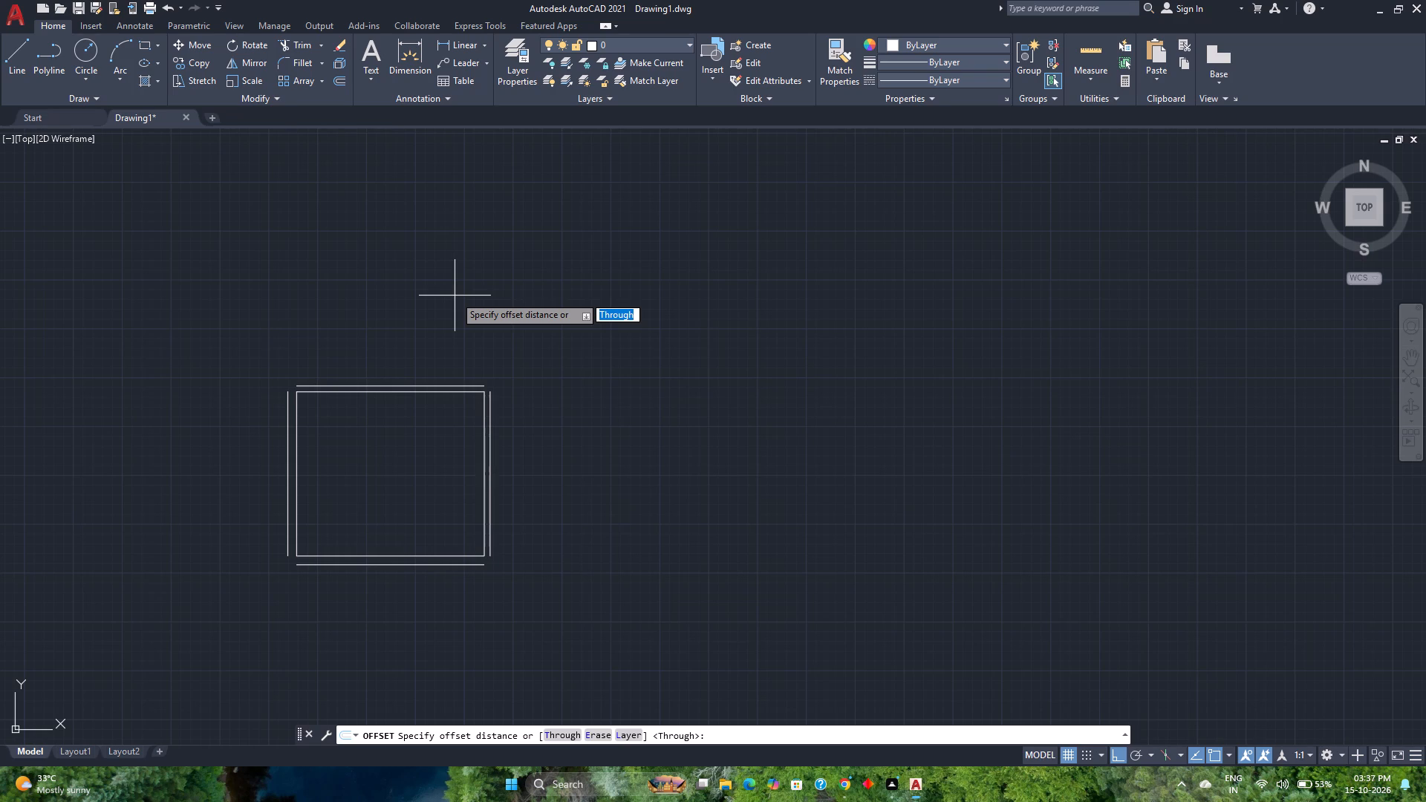
pyautogui.write("8'")
pyautogui.press('Return')
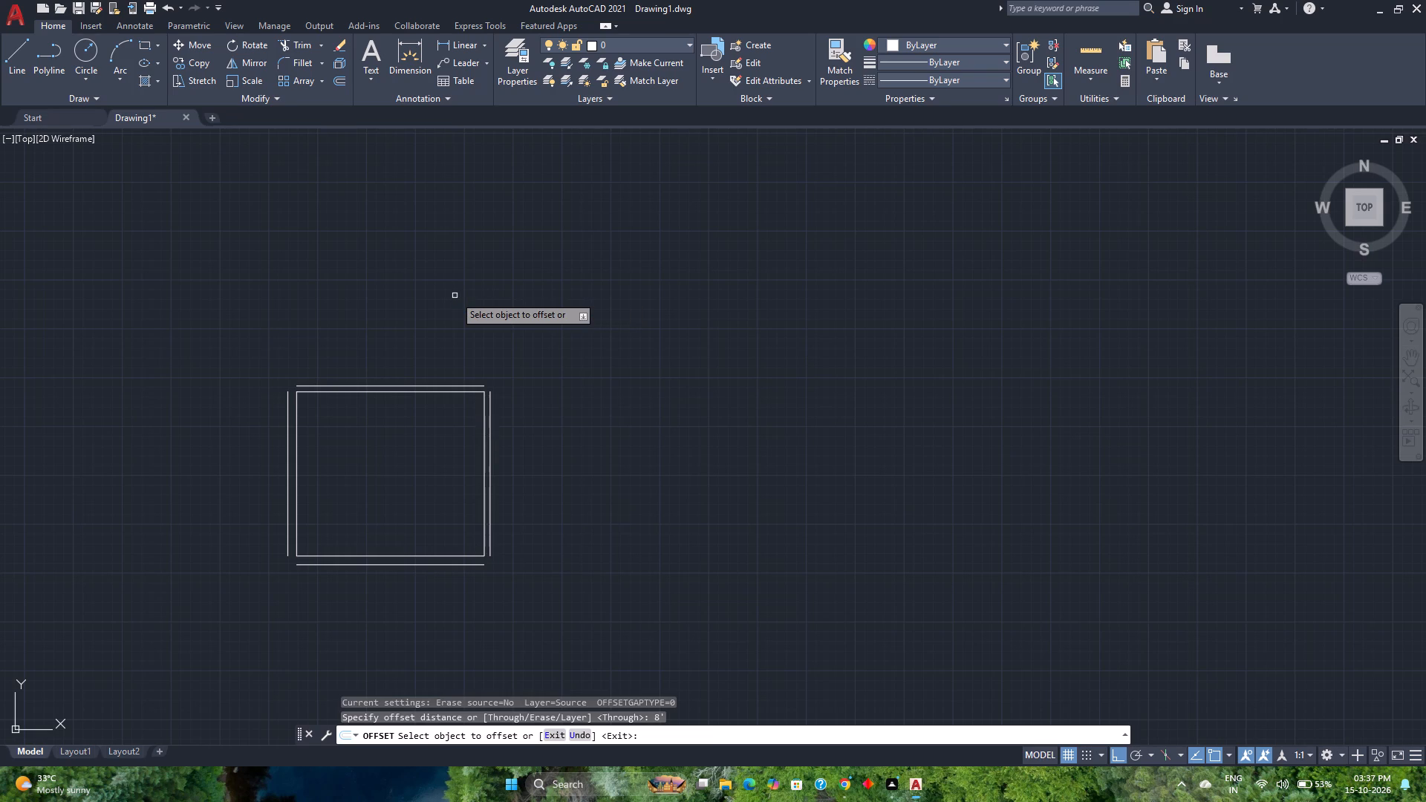
pyautogui.click(412, 384)
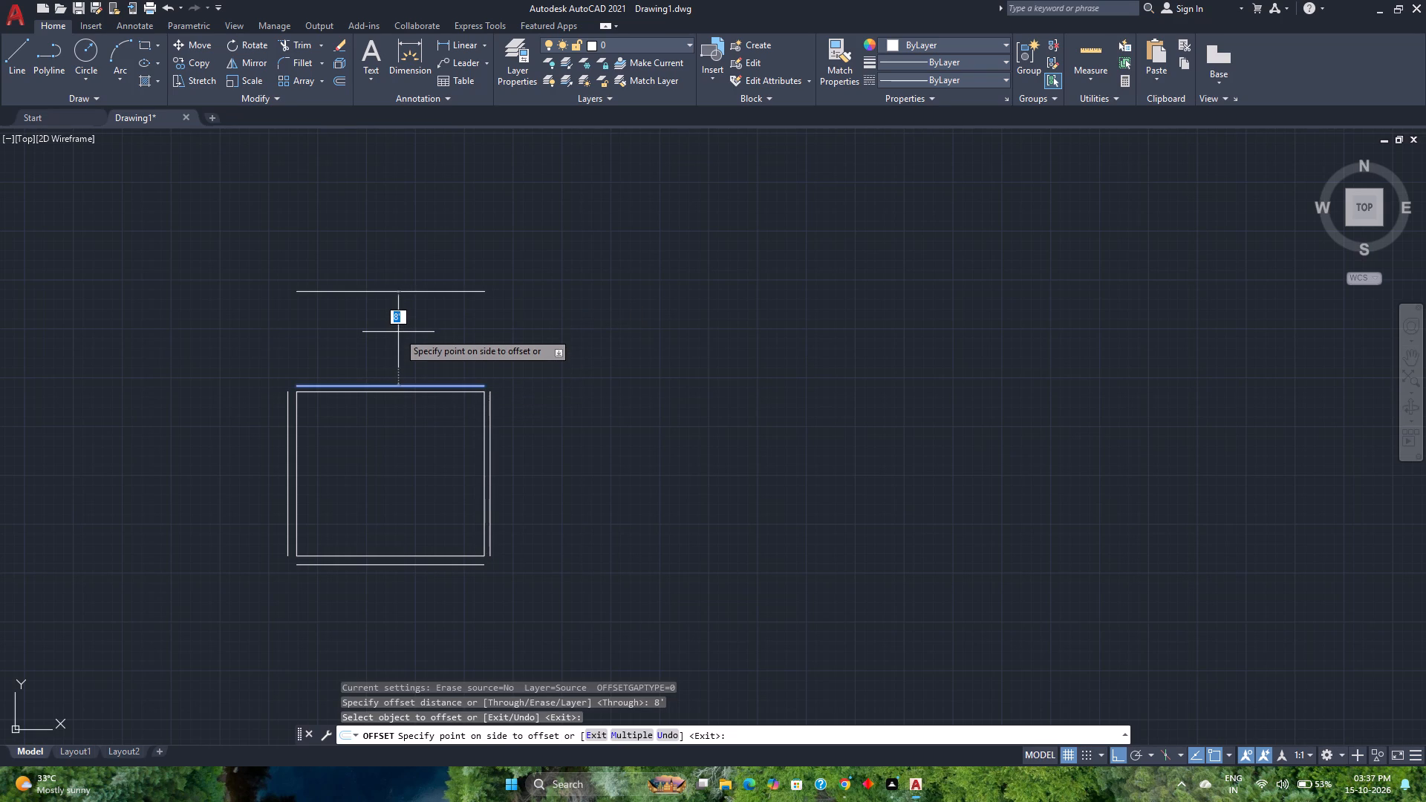
pyautogui.write("7'")
pyautogui.press('Return')
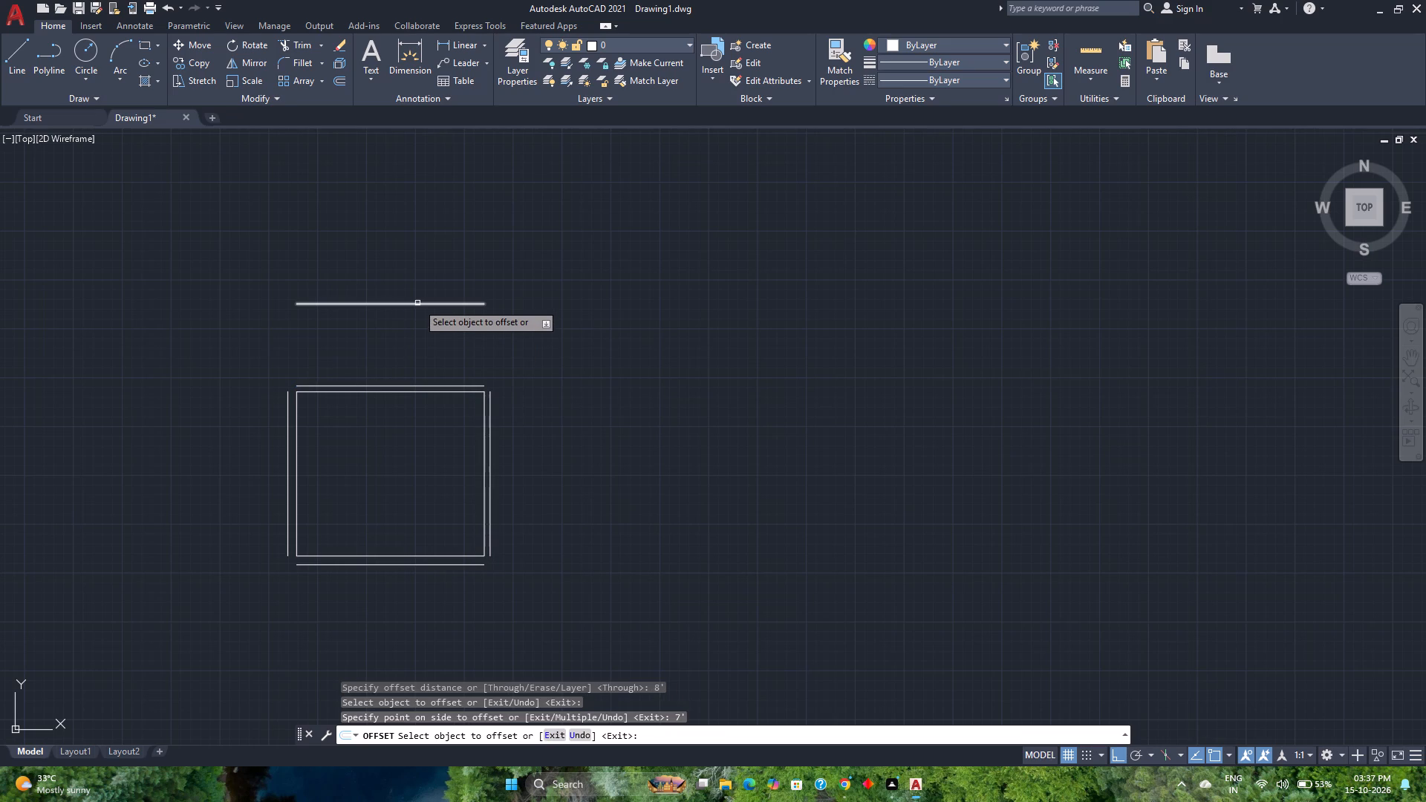
pyautogui.click(417, 303)
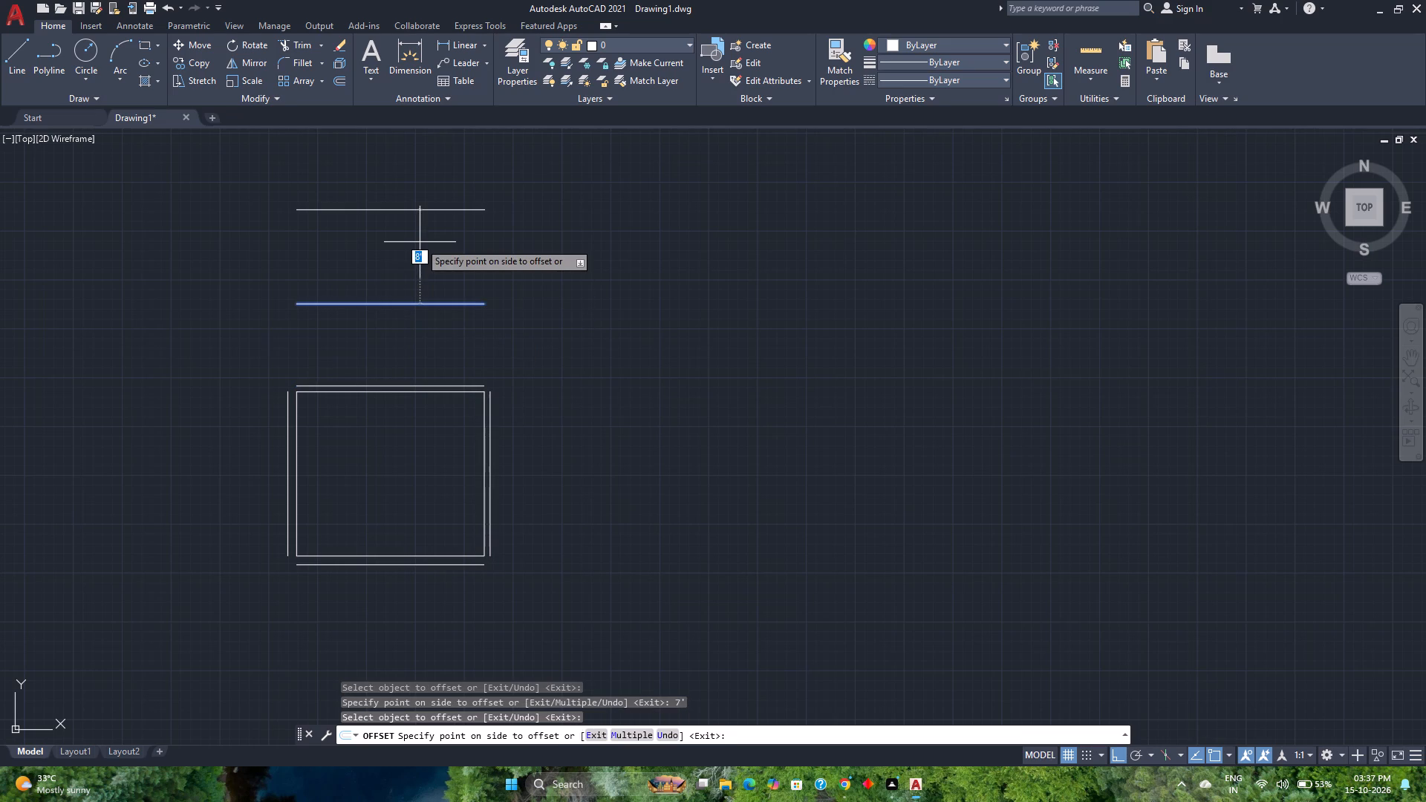
pyautogui.press('9')
pyautogui.press('Return')
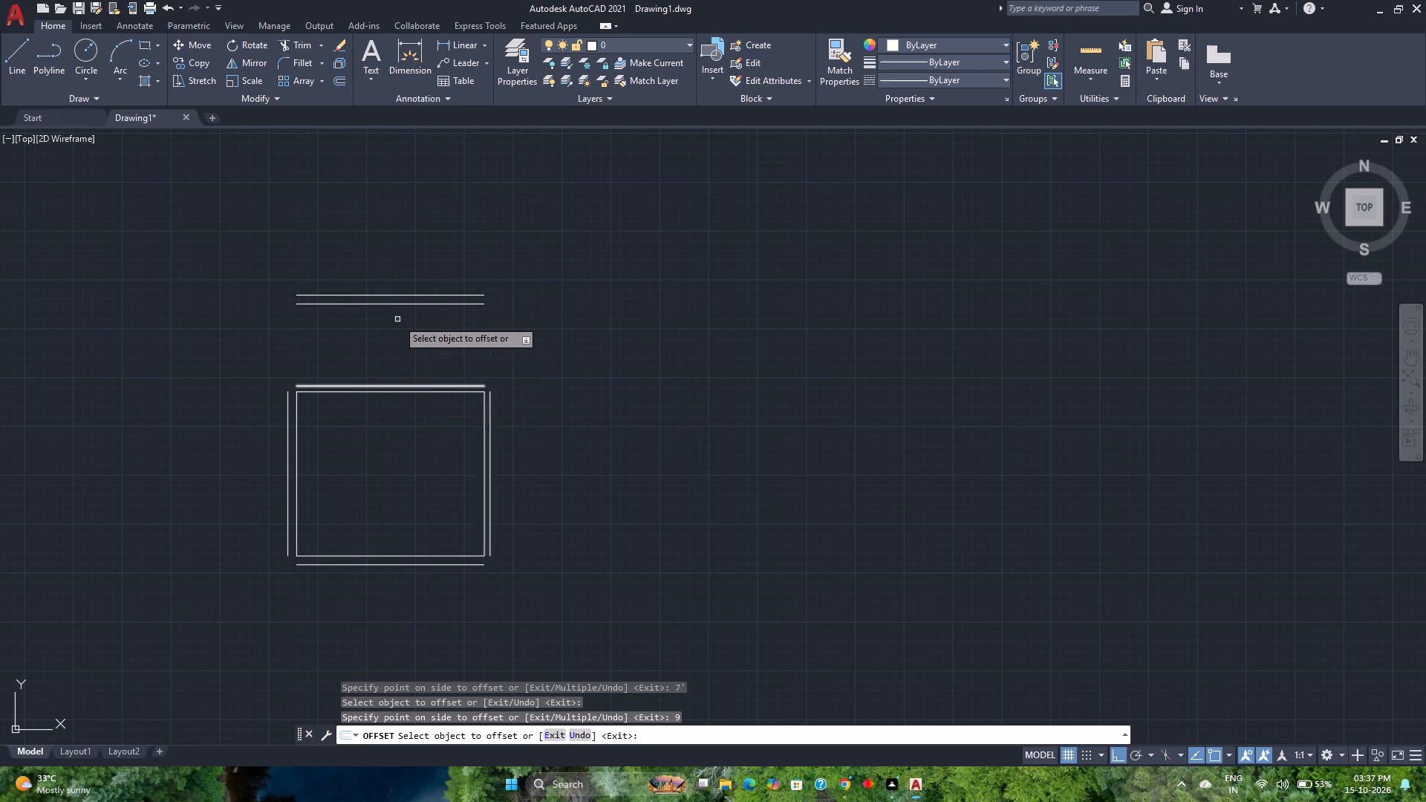
# Offset the uppermost horizontal line upward by 18', and offset the resulting line upward by 6" for the wall thickness.
pyautogui.moveTo(415, 327); pyautogui.dragTo(446, 472, button='middle')
pyautogui.middleClick(446, 472)
pyautogui.click(419, 440)
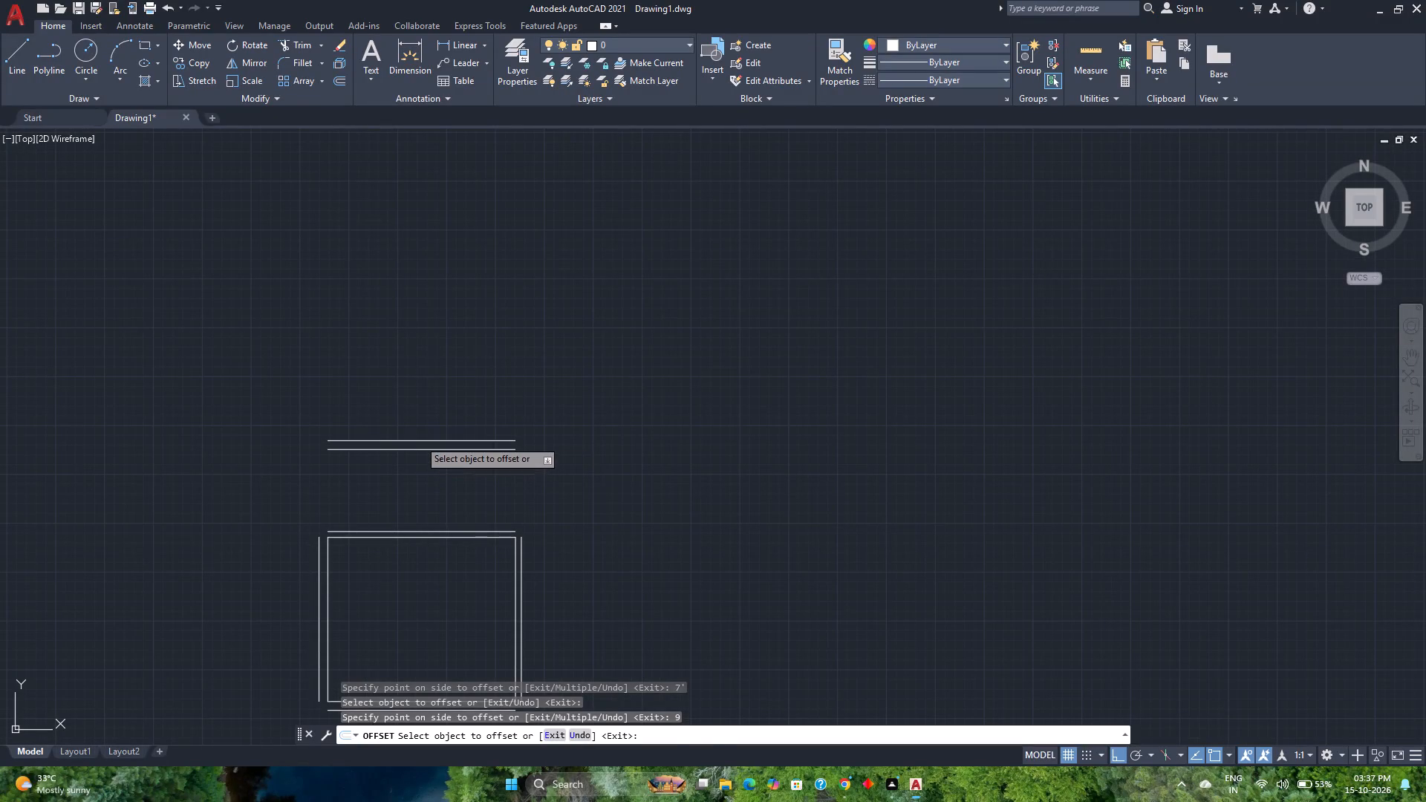
pyautogui.write("18'")
pyautogui.press('Return')
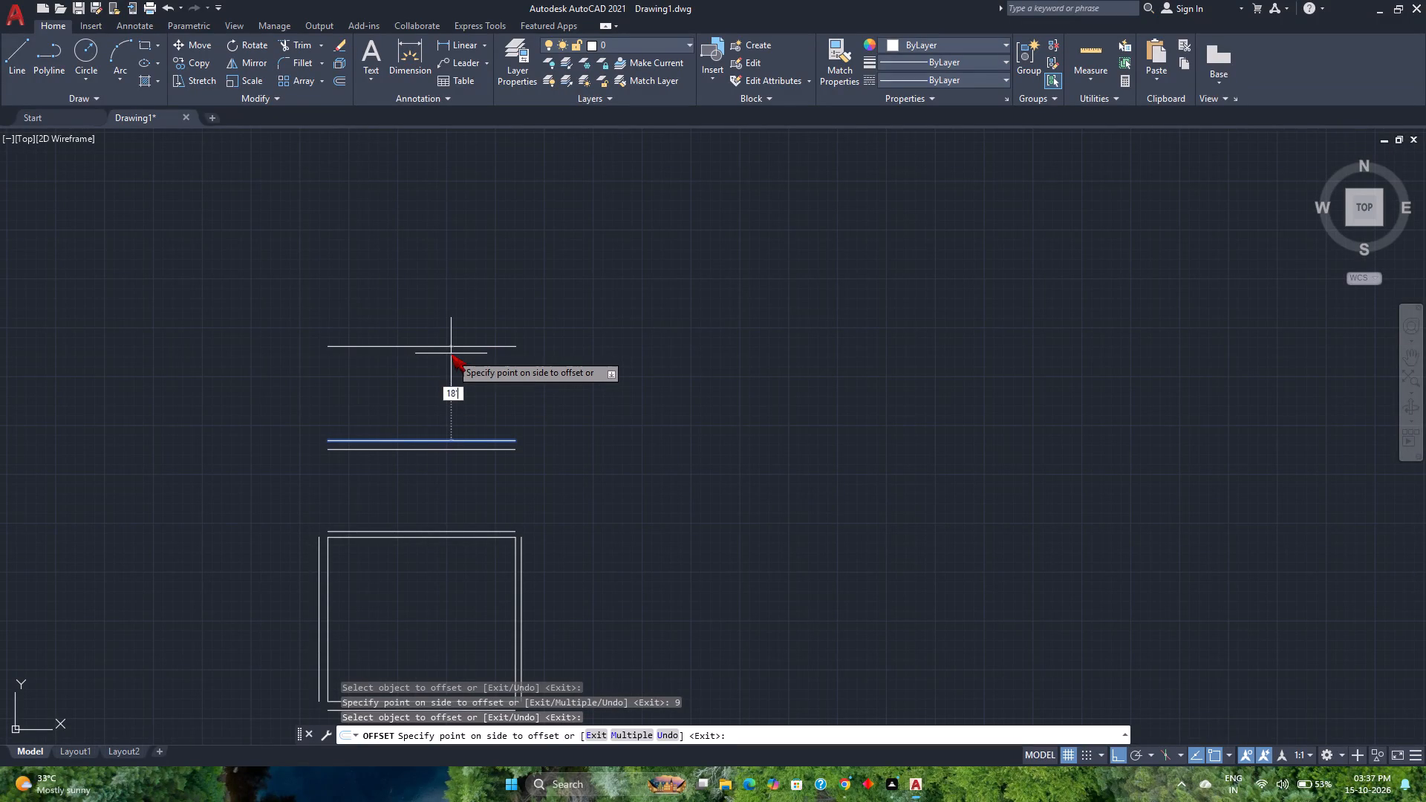
pyautogui.moveTo(451, 353); pyautogui.dragTo(453, 399, button='middle')
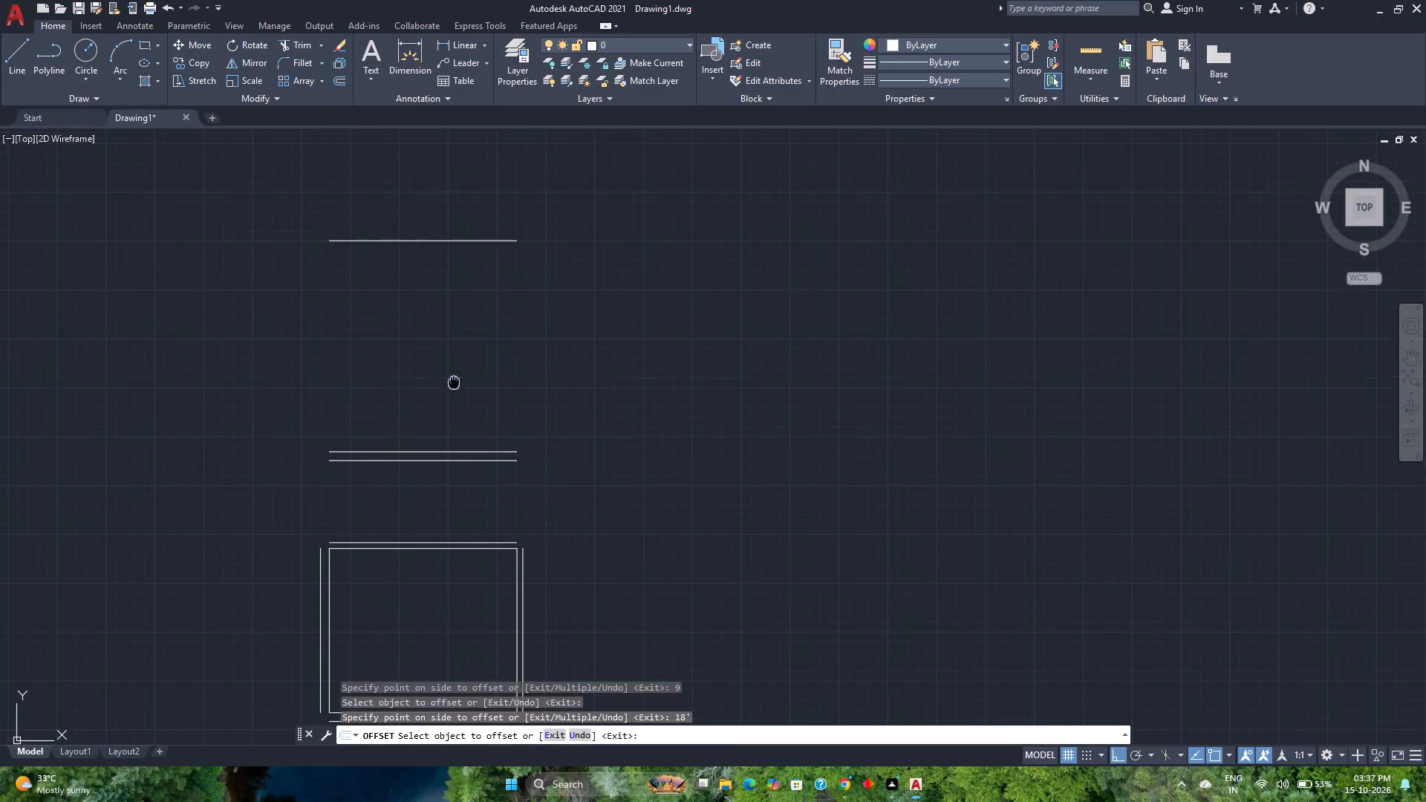
pyautogui.moveTo(453, 399); pyautogui.dragTo(446, 461, button='middle')
pyautogui.middleClick(446, 461)
pyautogui.middleClick(446, 464)
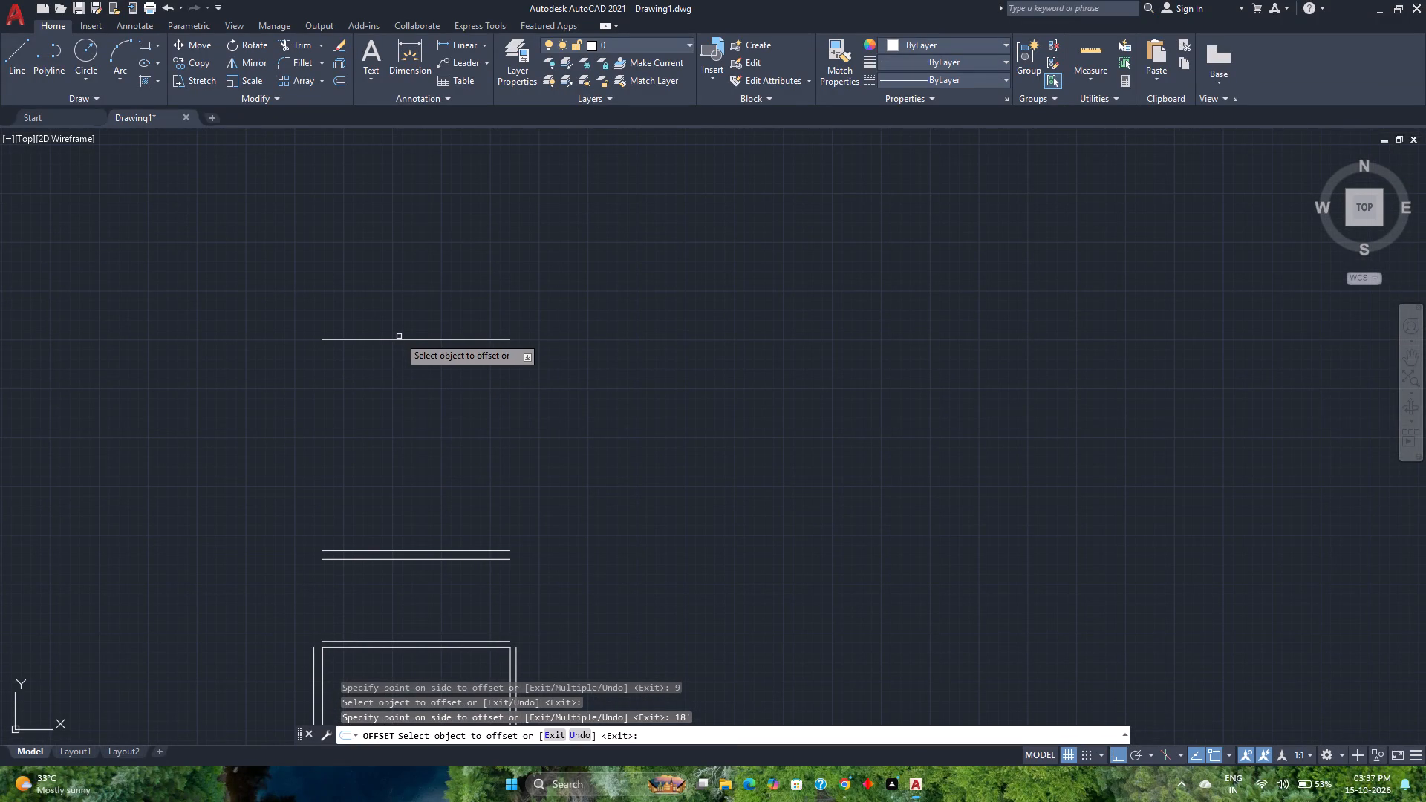
pyautogui.click(400, 338)
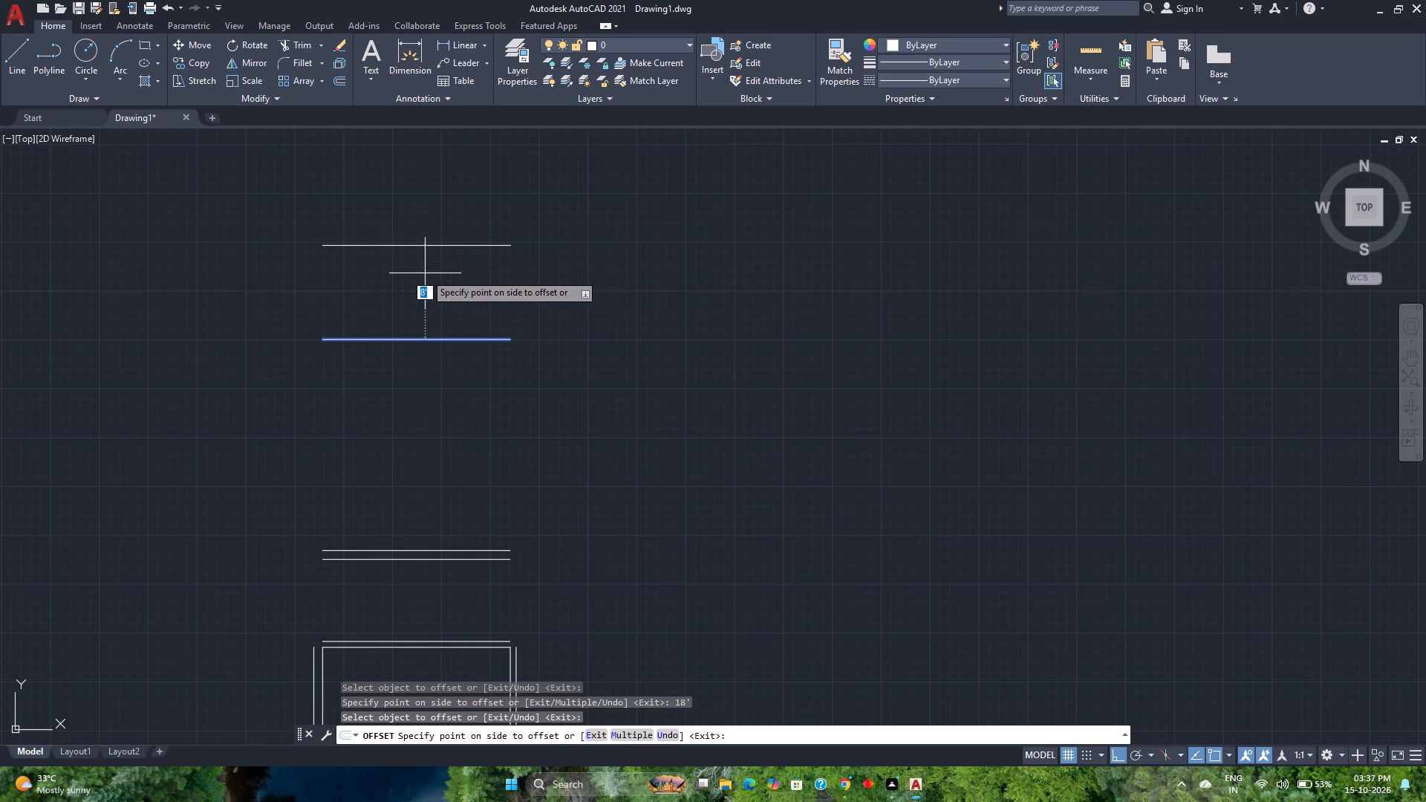
pyautogui.press('6')
pyautogui.press('Return')
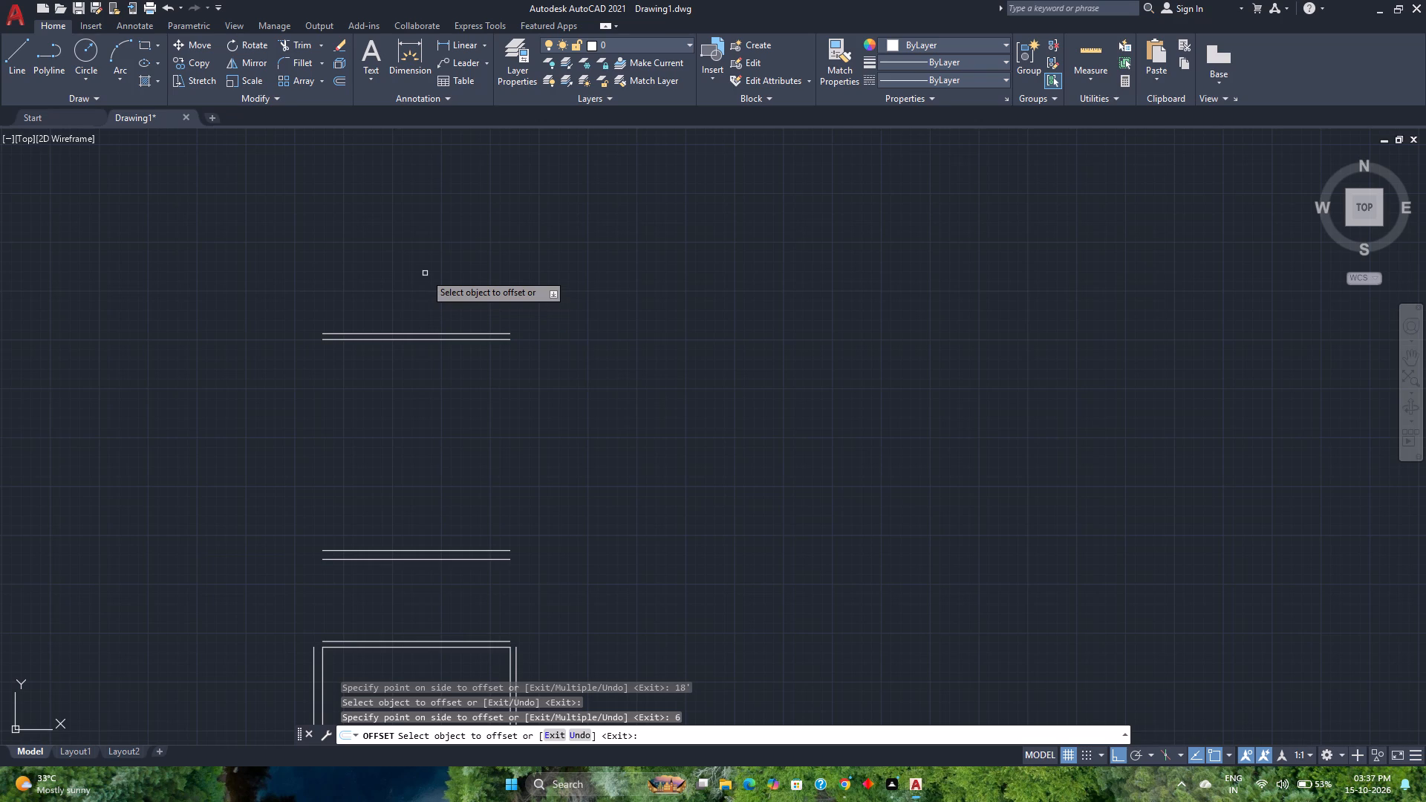
# Offset the upper line of the 6" wall upward by 18', and offset the resulting line upward by 9".
pyautogui.click(441, 334)
pyautogui.write("18'")
pyautogui.press('Return')
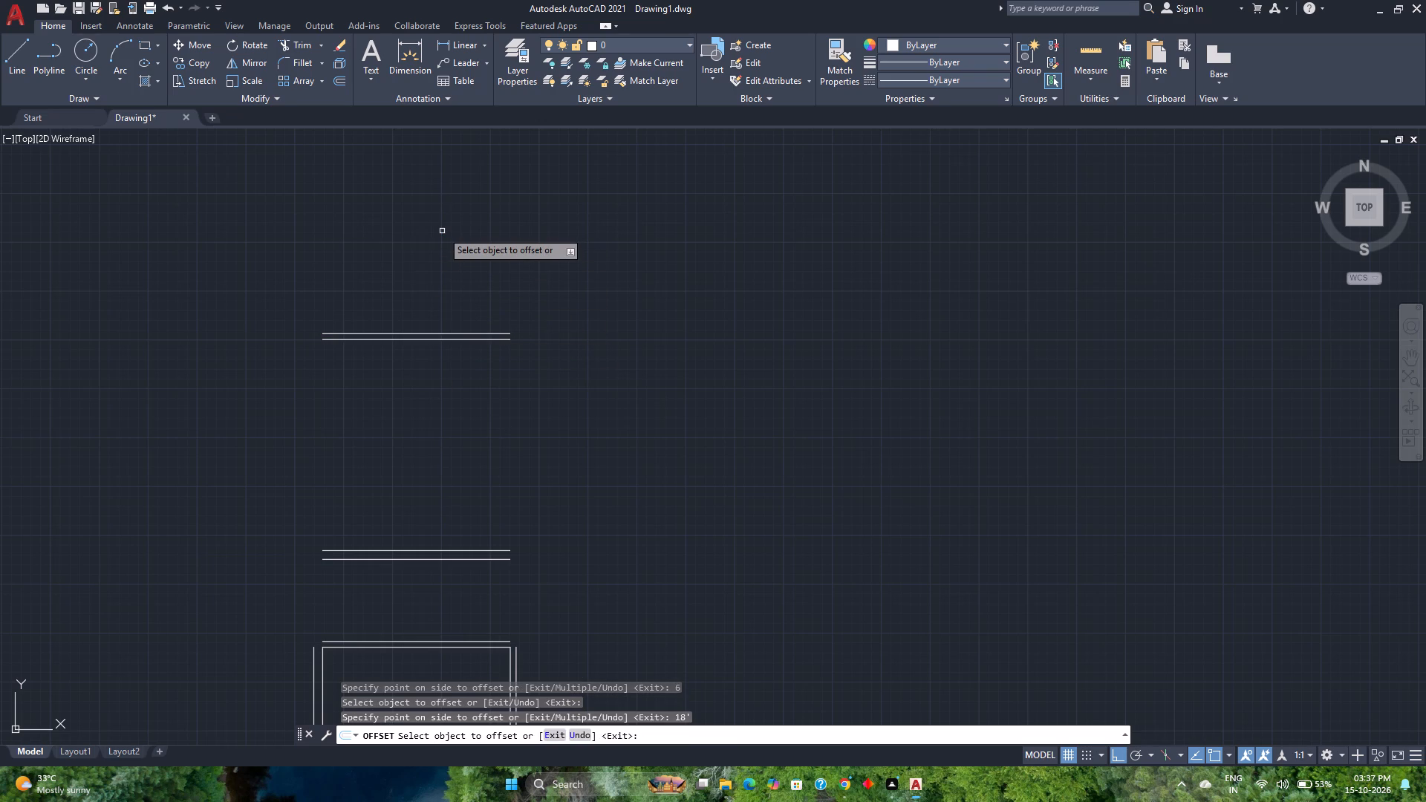
pyautogui.scroll(-2, 442, 231)
pyautogui.moveTo(443, 231); pyautogui.dragTo(443, 322, button='middle')
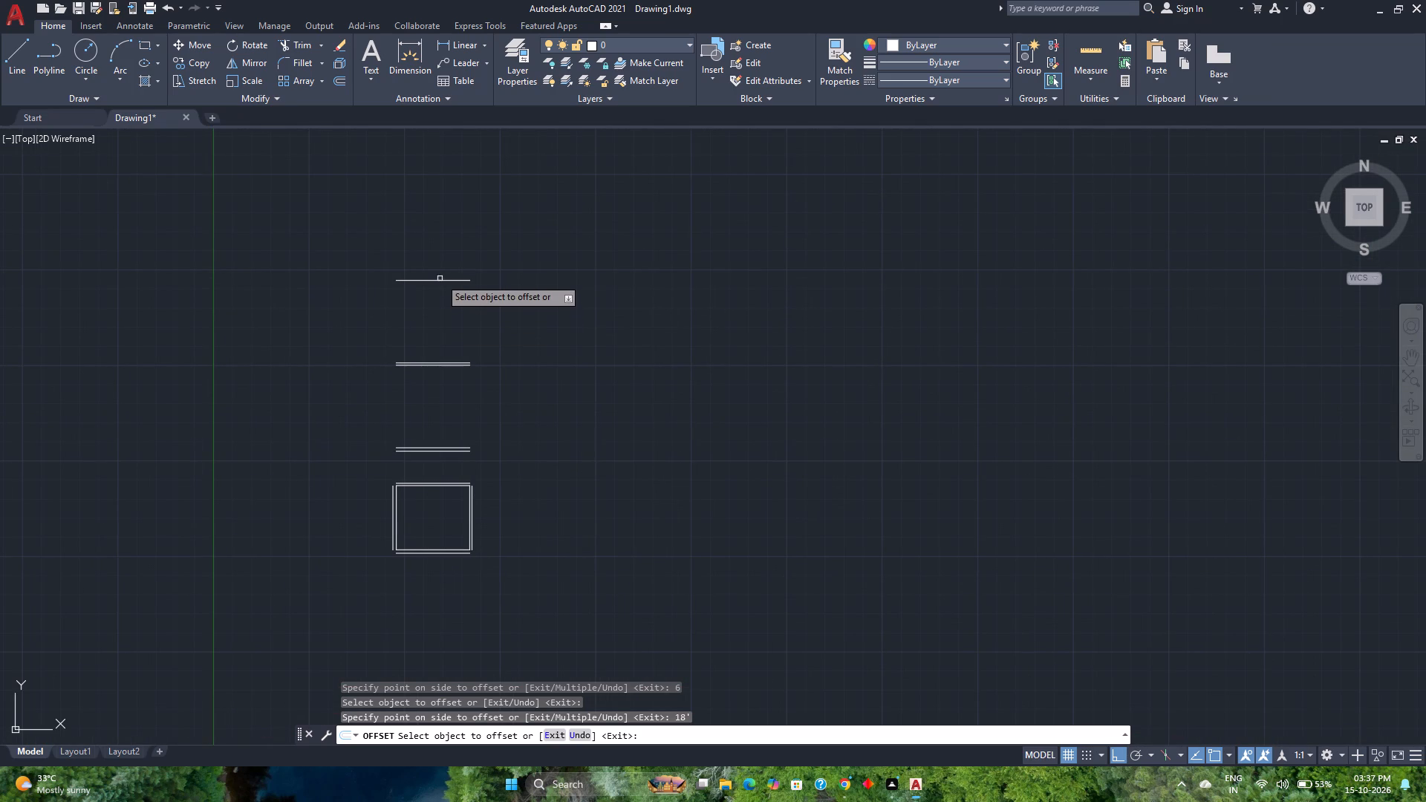
pyautogui.click(440, 278)
pyautogui.click(450, 280)
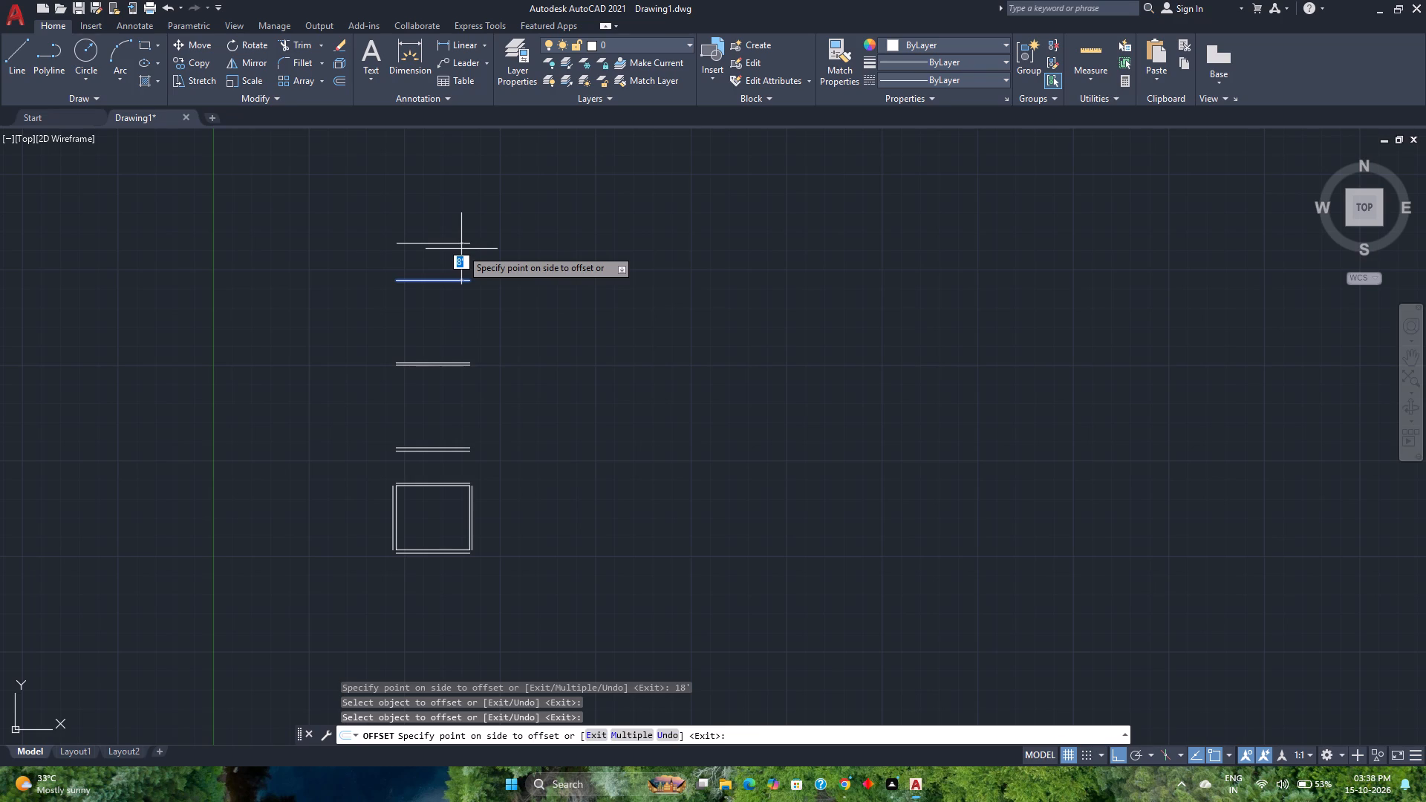
pyautogui.press('9')
pyautogui.press('Return')
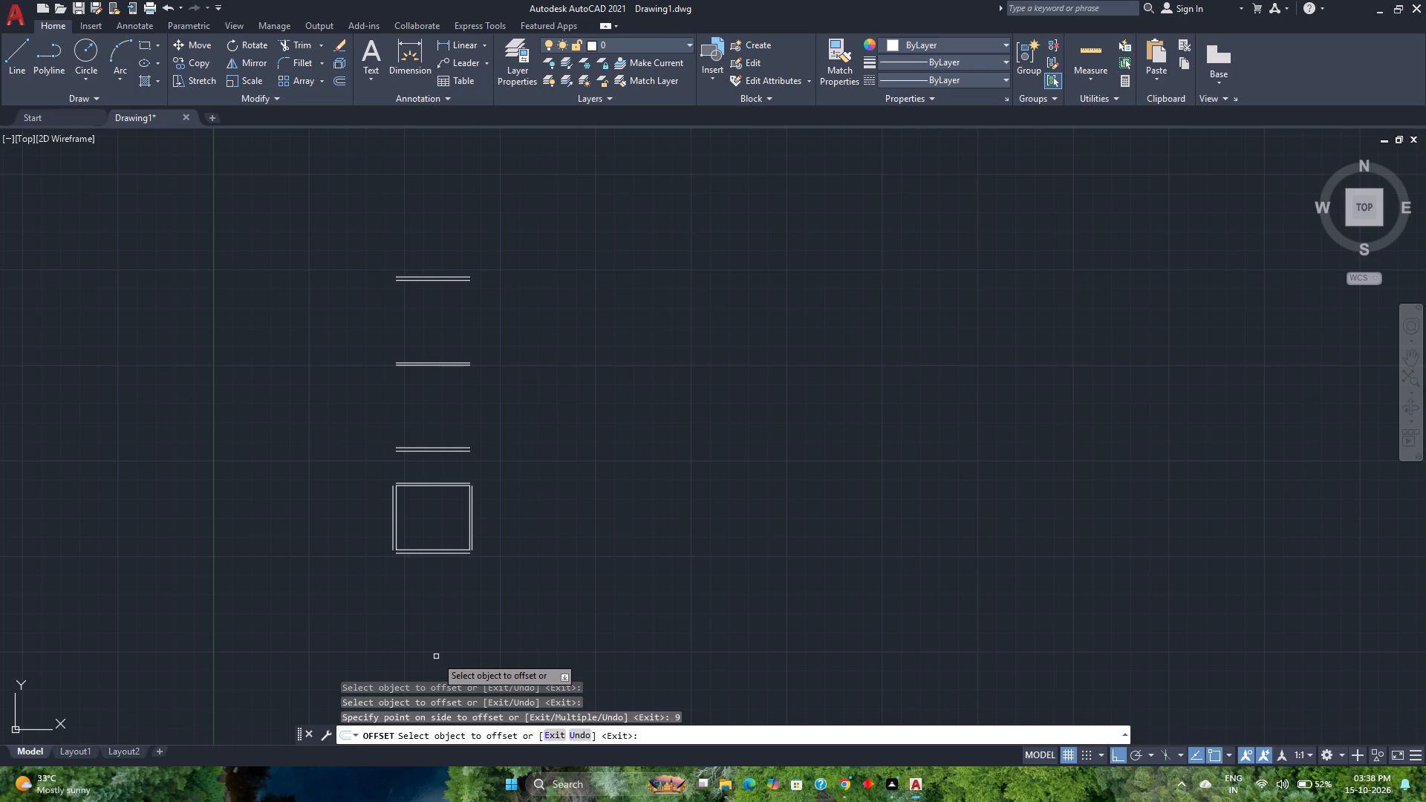
# Draw a vertical line joining the left ends of the lower 9" wall and the 6" wall above it.
pyautogui.scroll(1, 432, 524)
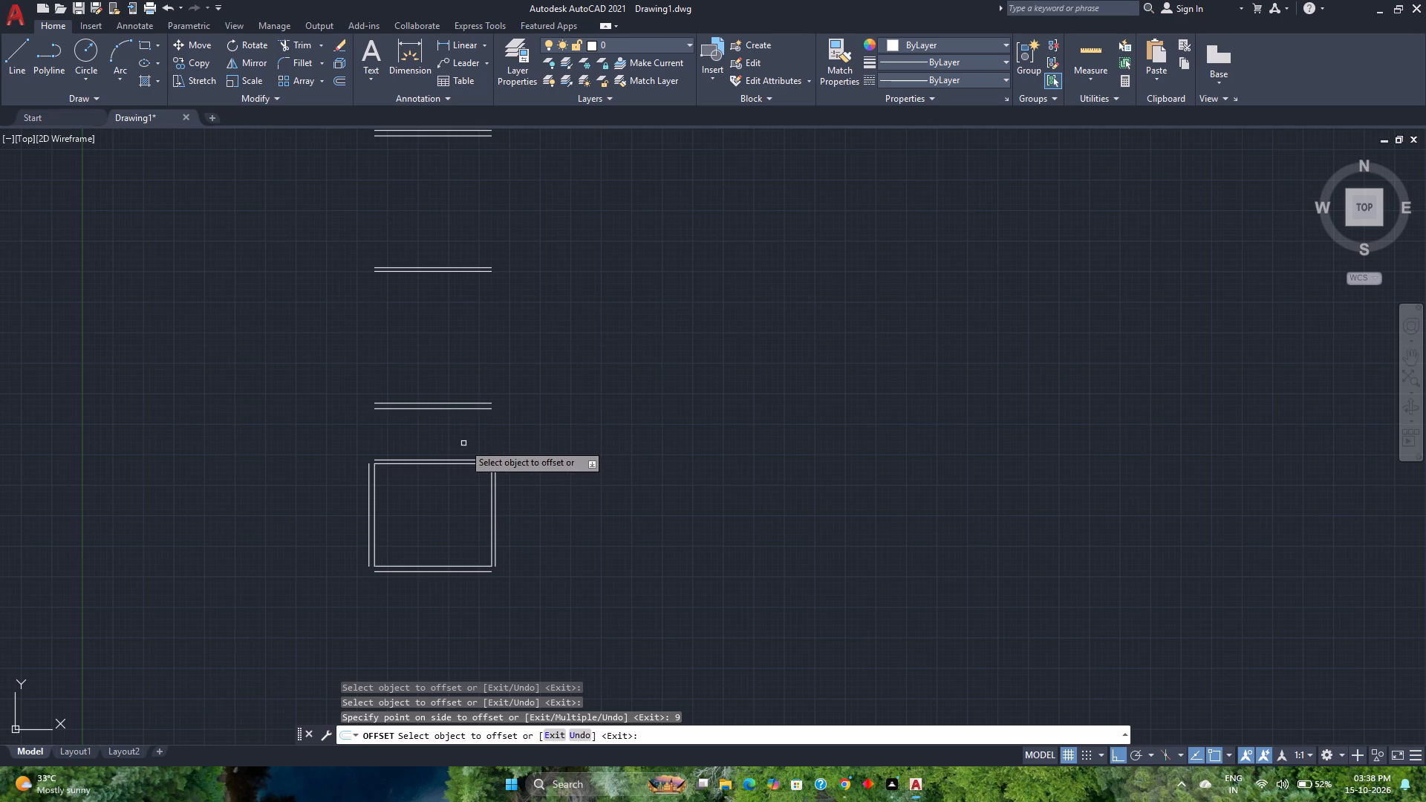
pyautogui.moveTo(491, 468); pyautogui.dragTo(465, 480, button='middle')
pyautogui.middleClick(465, 480)
pyautogui.middleClick(465, 480)
pyautogui.middleClick(465, 480)
pyautogui.scroll(1, 465, 480)
pyautogui.scroll(-3, 465, 480)
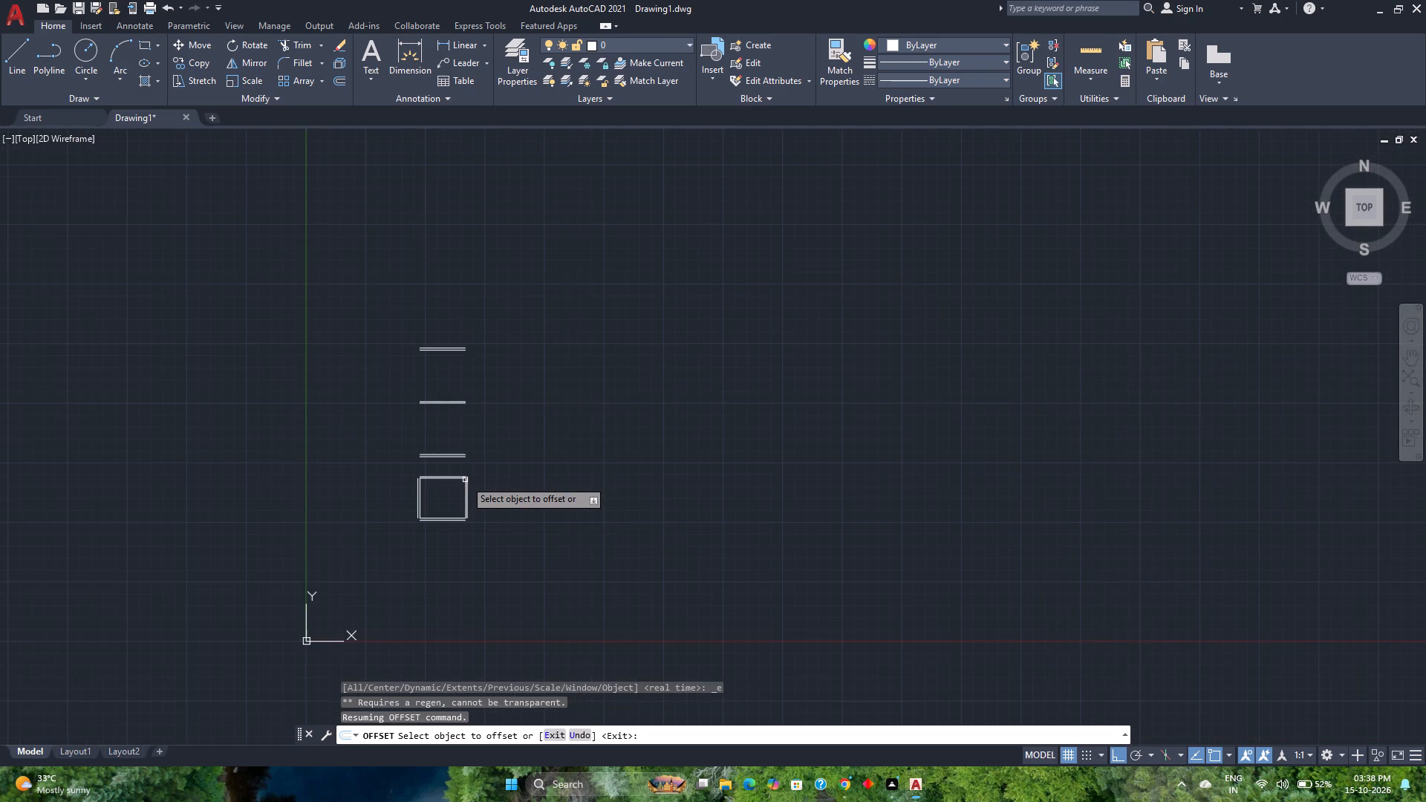
pyautogui.scroll(1, 482, 467)
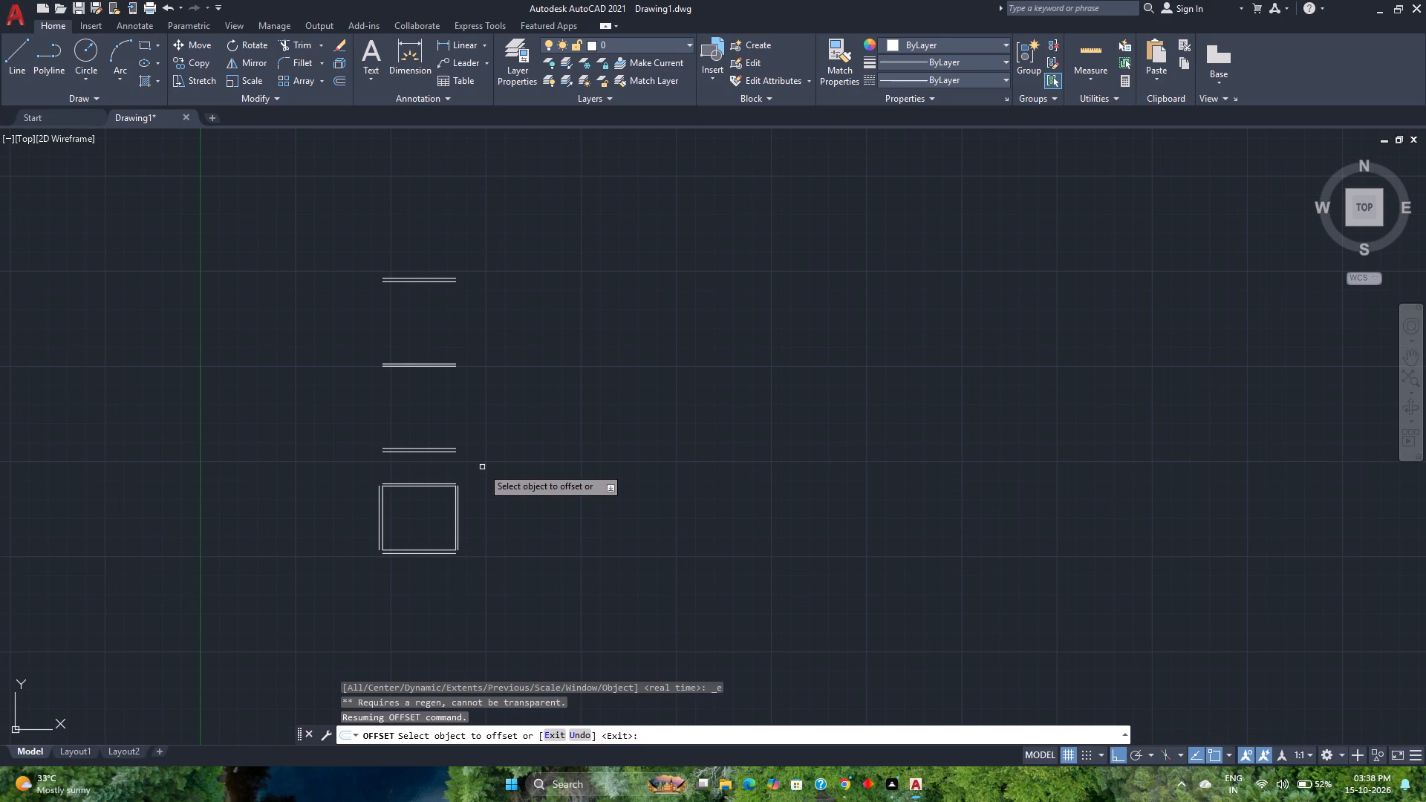
pyautogui.click(3, 73)
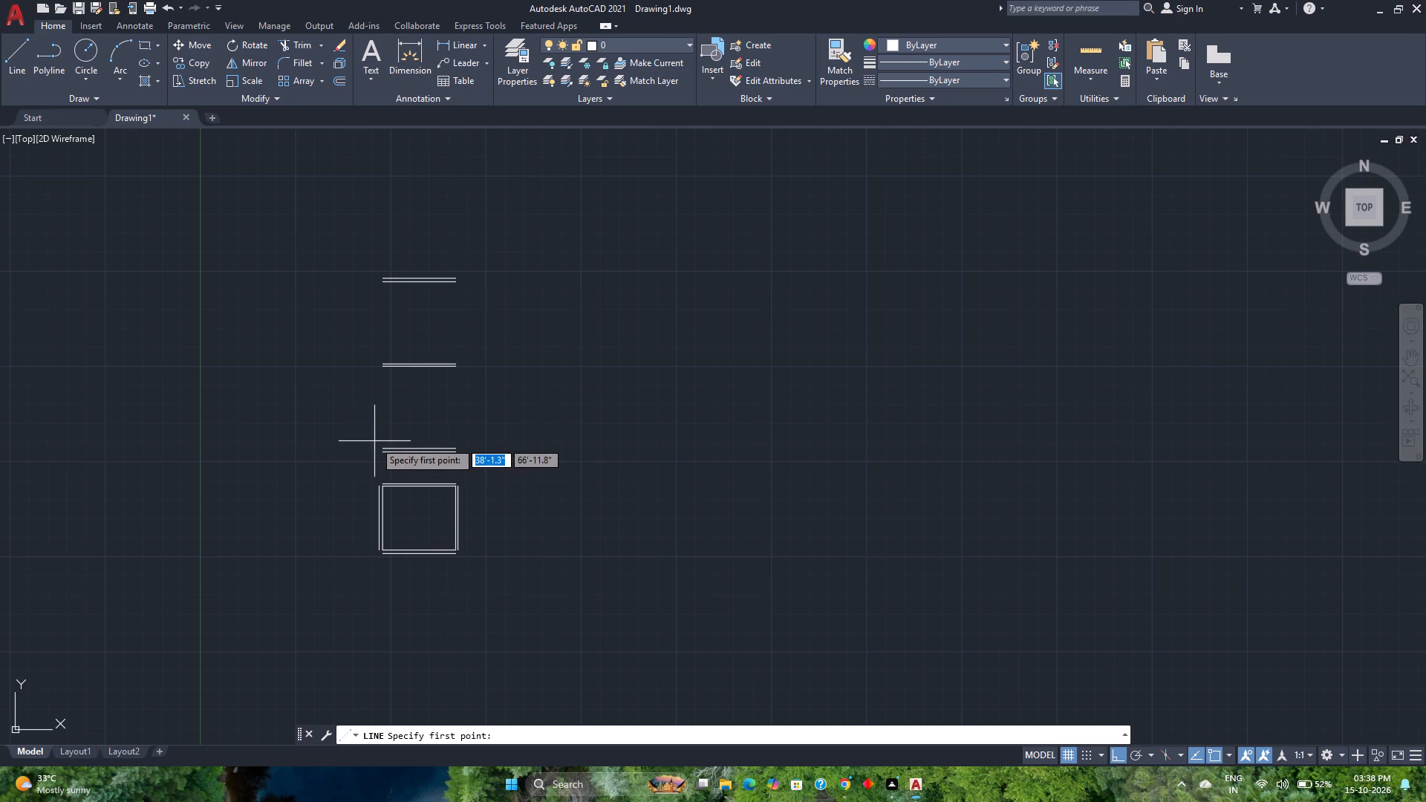
pyautogui.scroll(2, 374, 441)
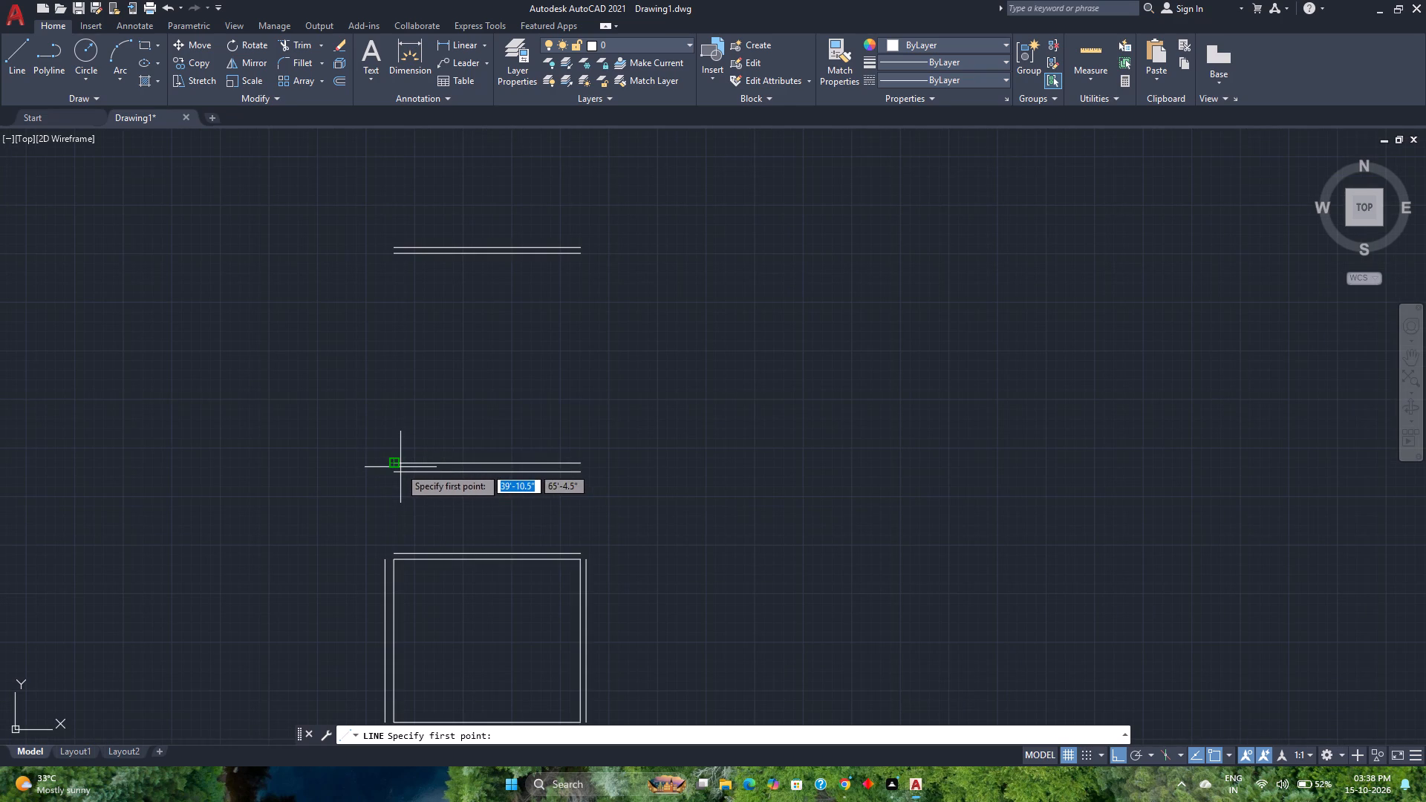
pyautogui.click(394, 466)
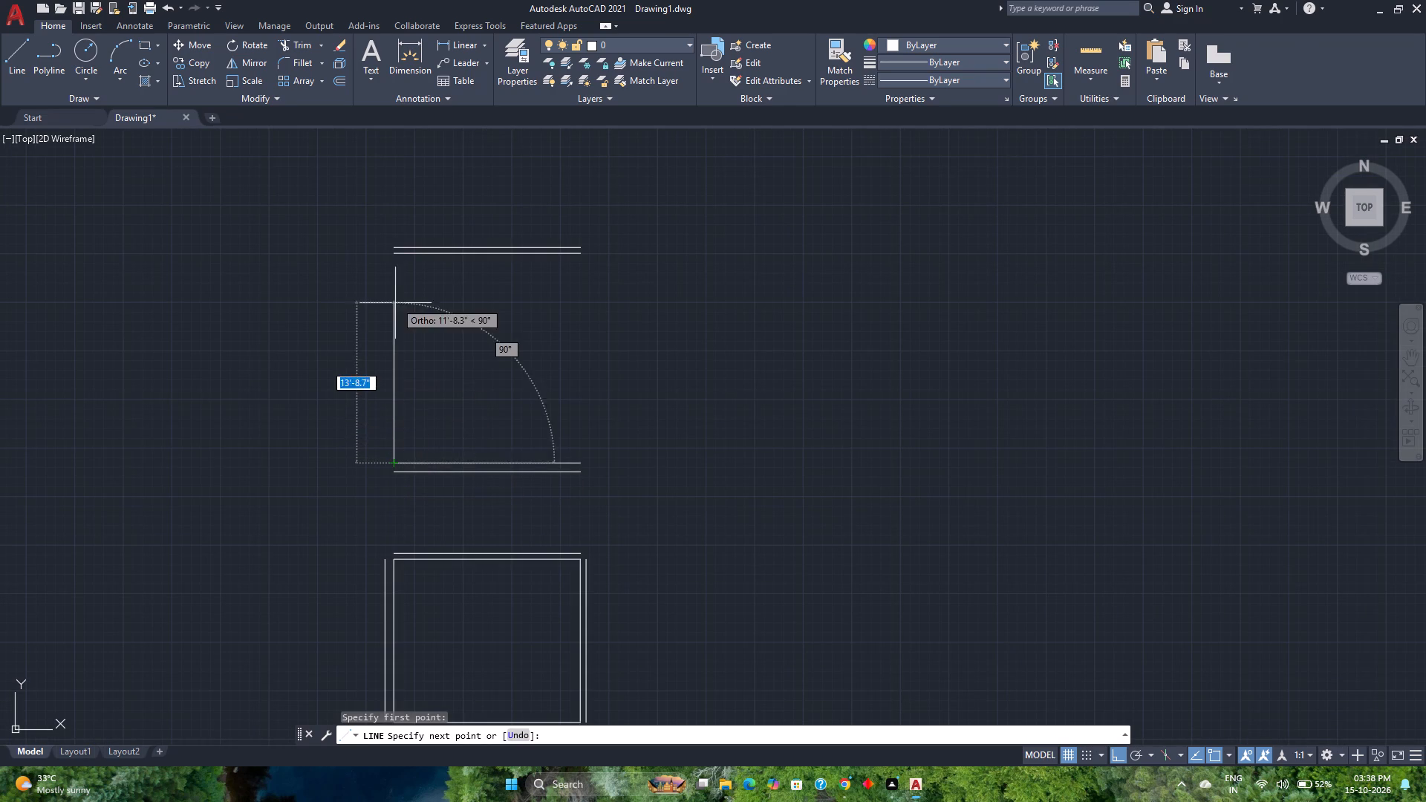
pyautogui.click(396, 259)
pyautogui.press('Escape')
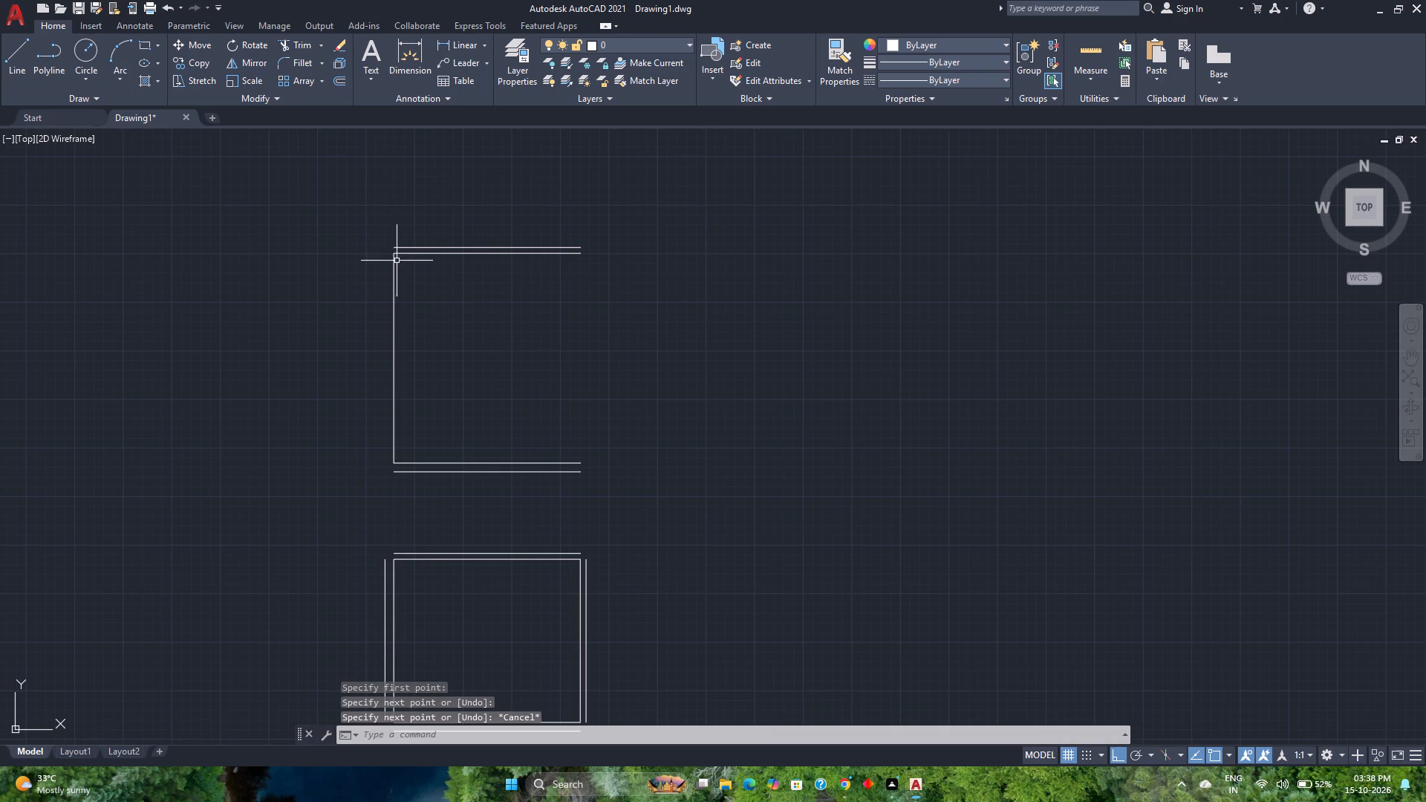
# Offset the new left vertical line 20' to the right.
pyautogui.click(446, 354)
pyautogui.click(338, 349)
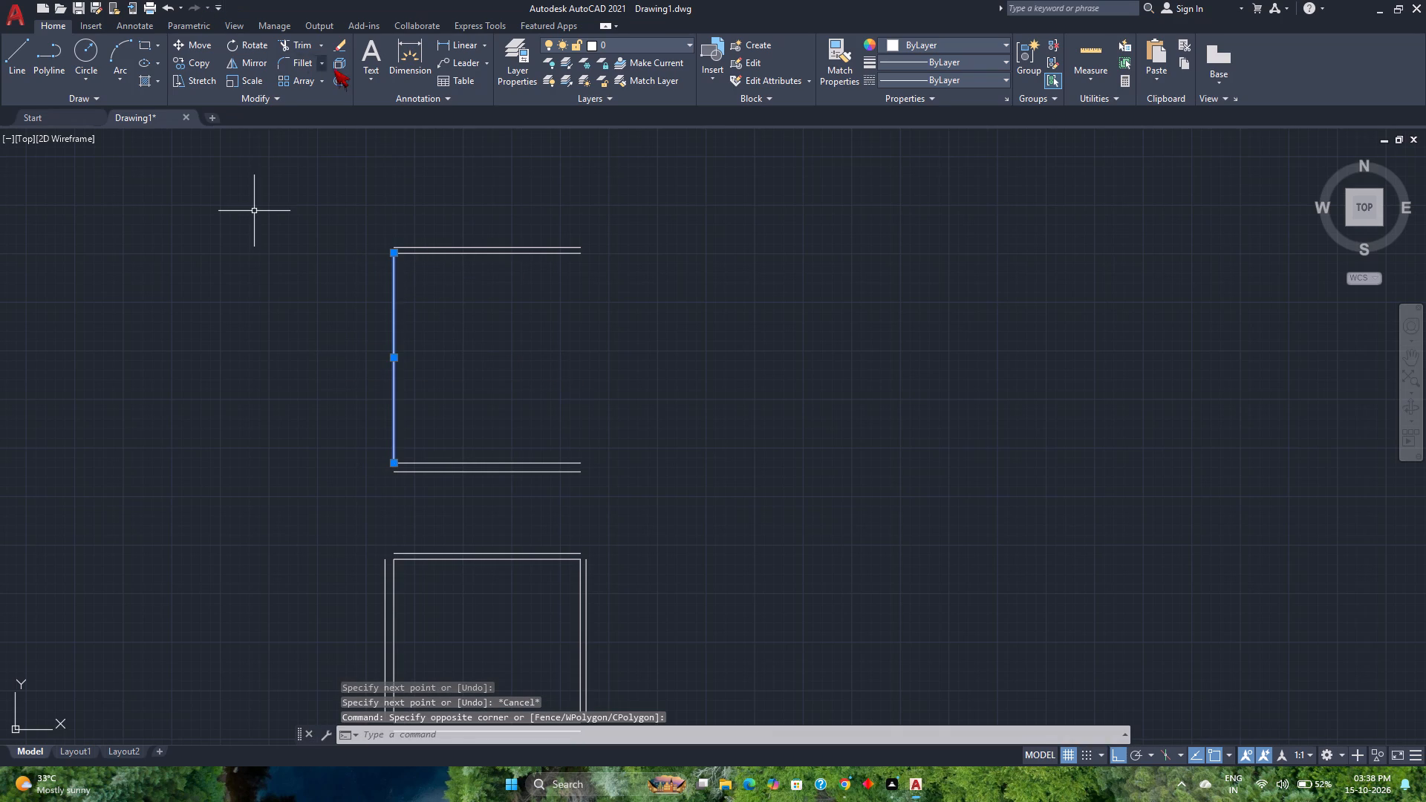
pyautogui.click(339, 76)
pyautogui.write("20'")
pyautogui.press('Return')
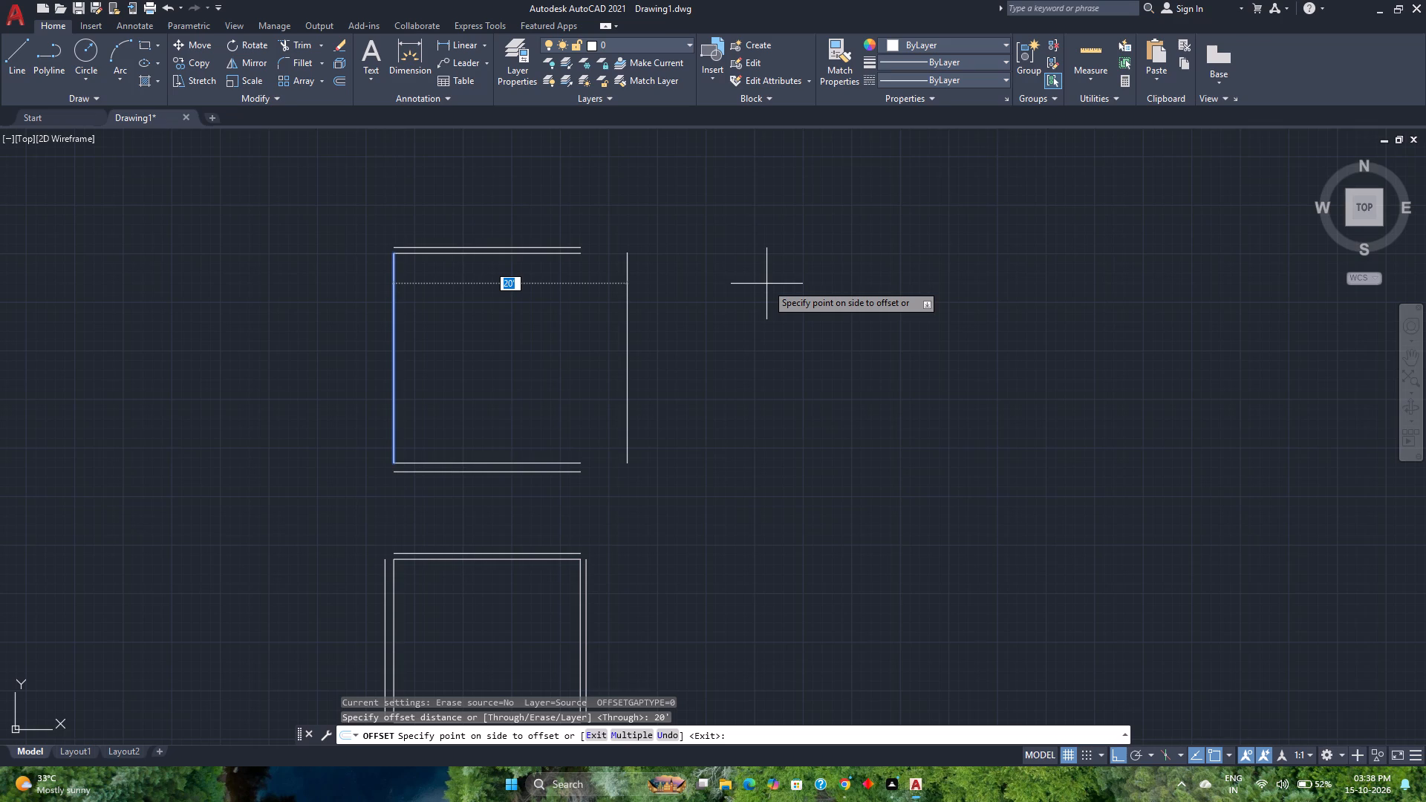
pyautogui.click(766, 284)
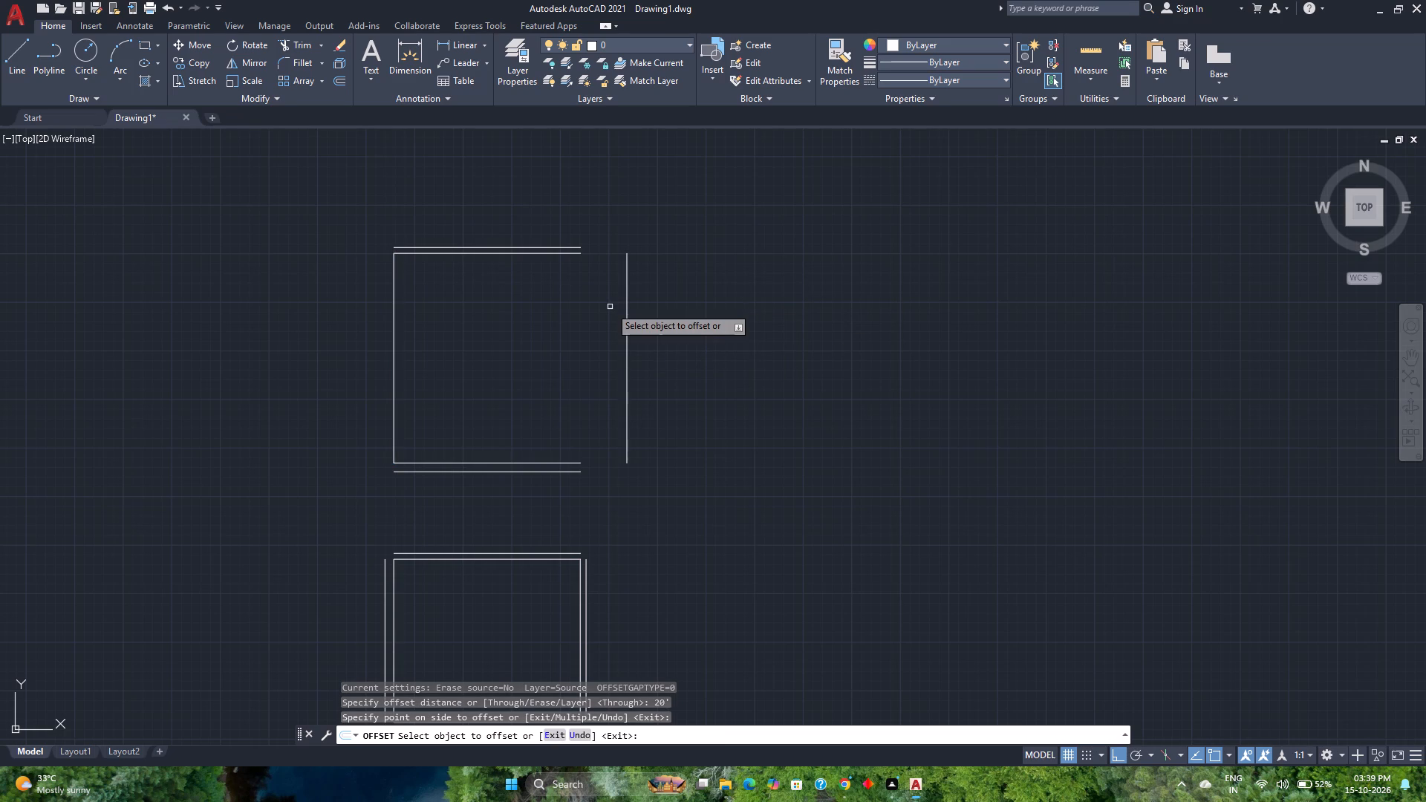
# Draw a vertical line from the left end of the top 9" wall's lower line down to the 6" wall.
pyautogui.scroll(-1, 613, 307)
pyautogui.moveTo(613, 307); pyautogui.dragTo(602, 355, button='middle')
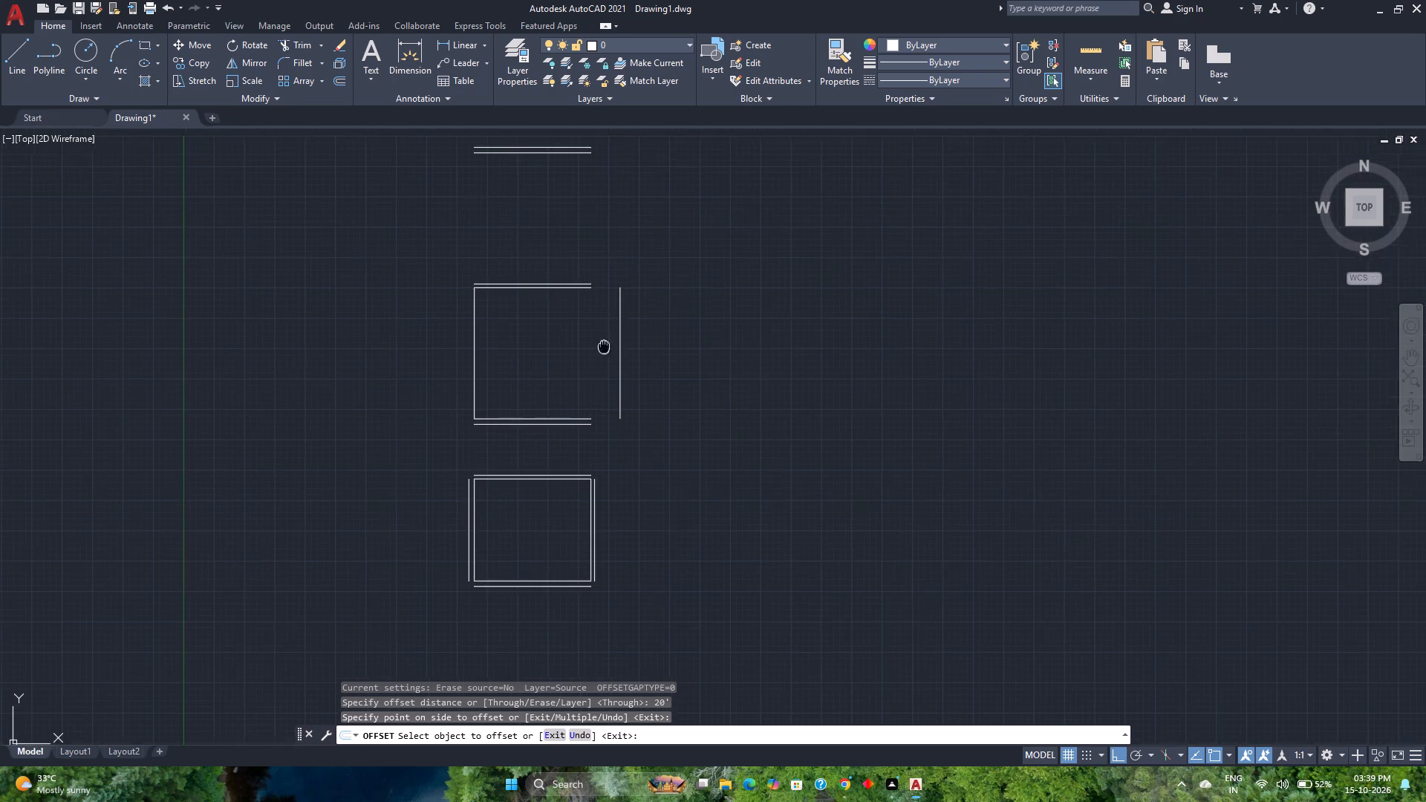
pyautogui.moveTo(602, 355); pyautogui.dragTo(599, 365, button='middle')
pyautogui.middleClick(599, 365)
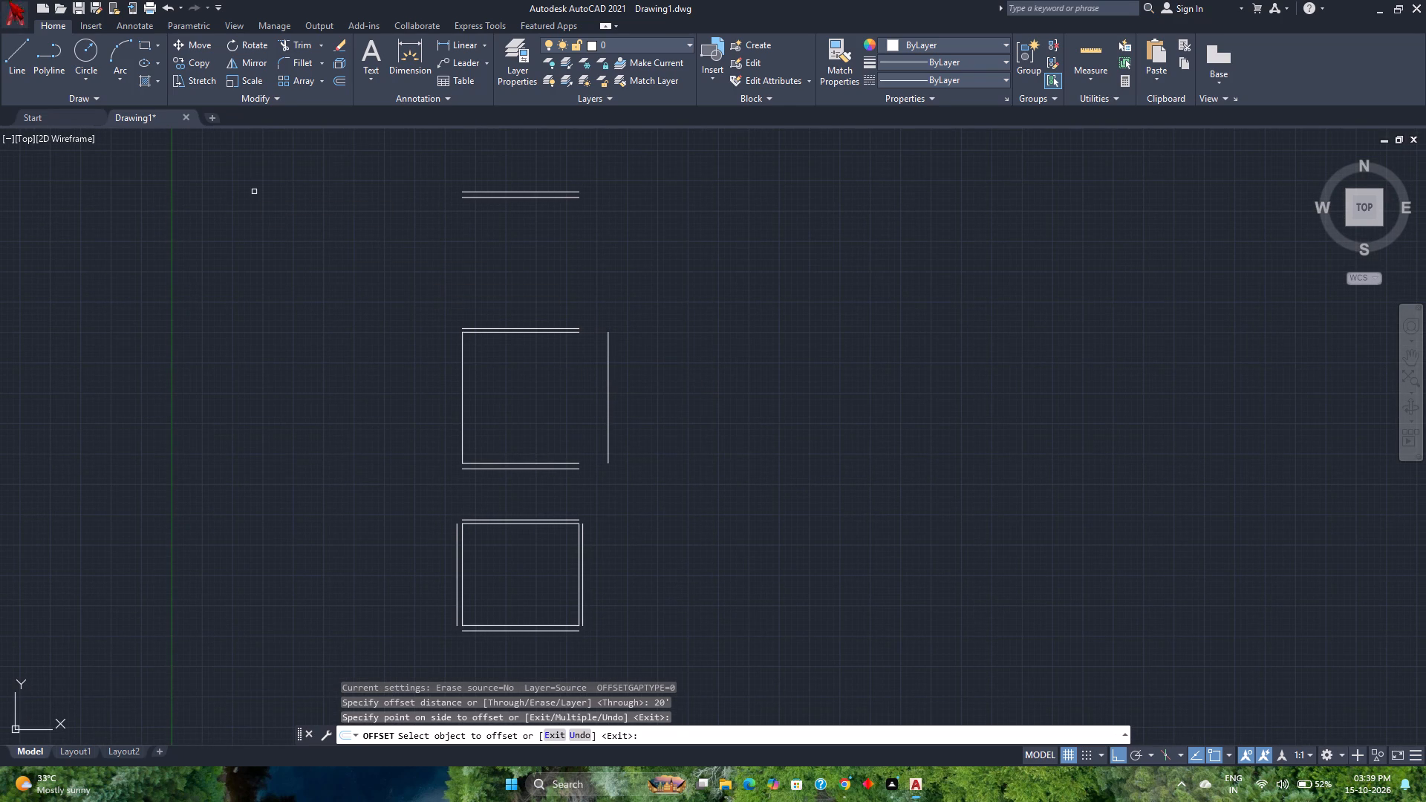
pyautogui.click(22, 39)
pyautogui.scroll(1, 478, 224)
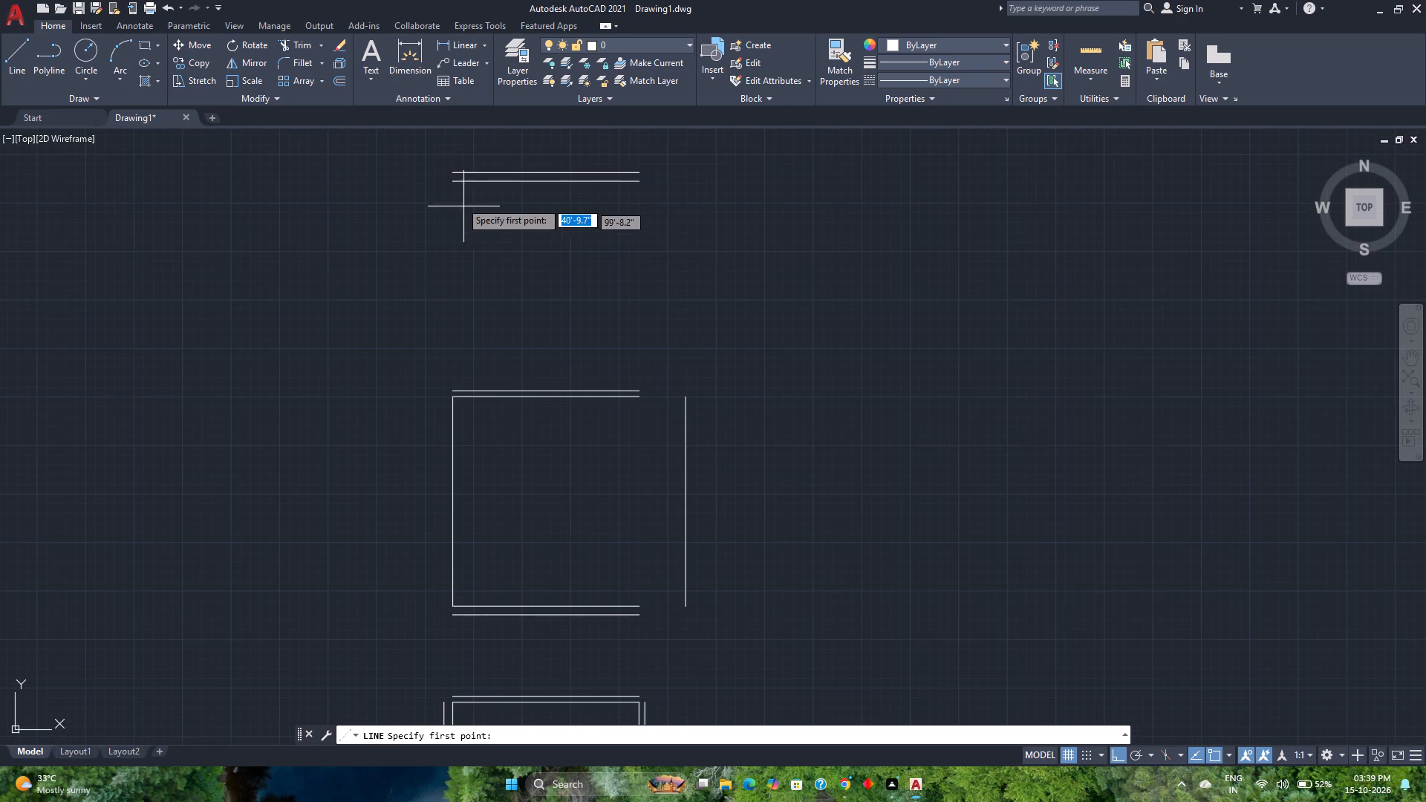
pyautogui.click(452, 181)
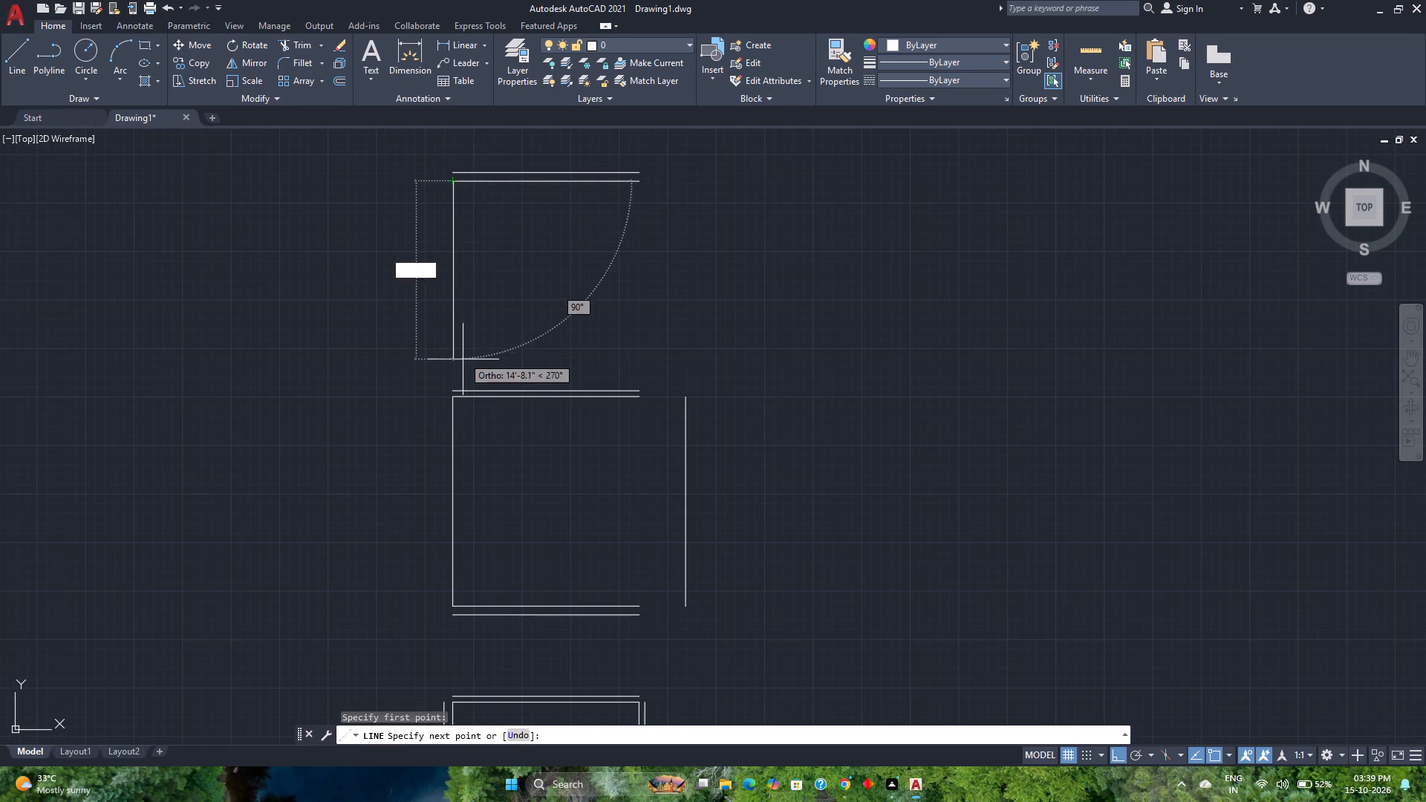
pyautogui.click(454, 387)
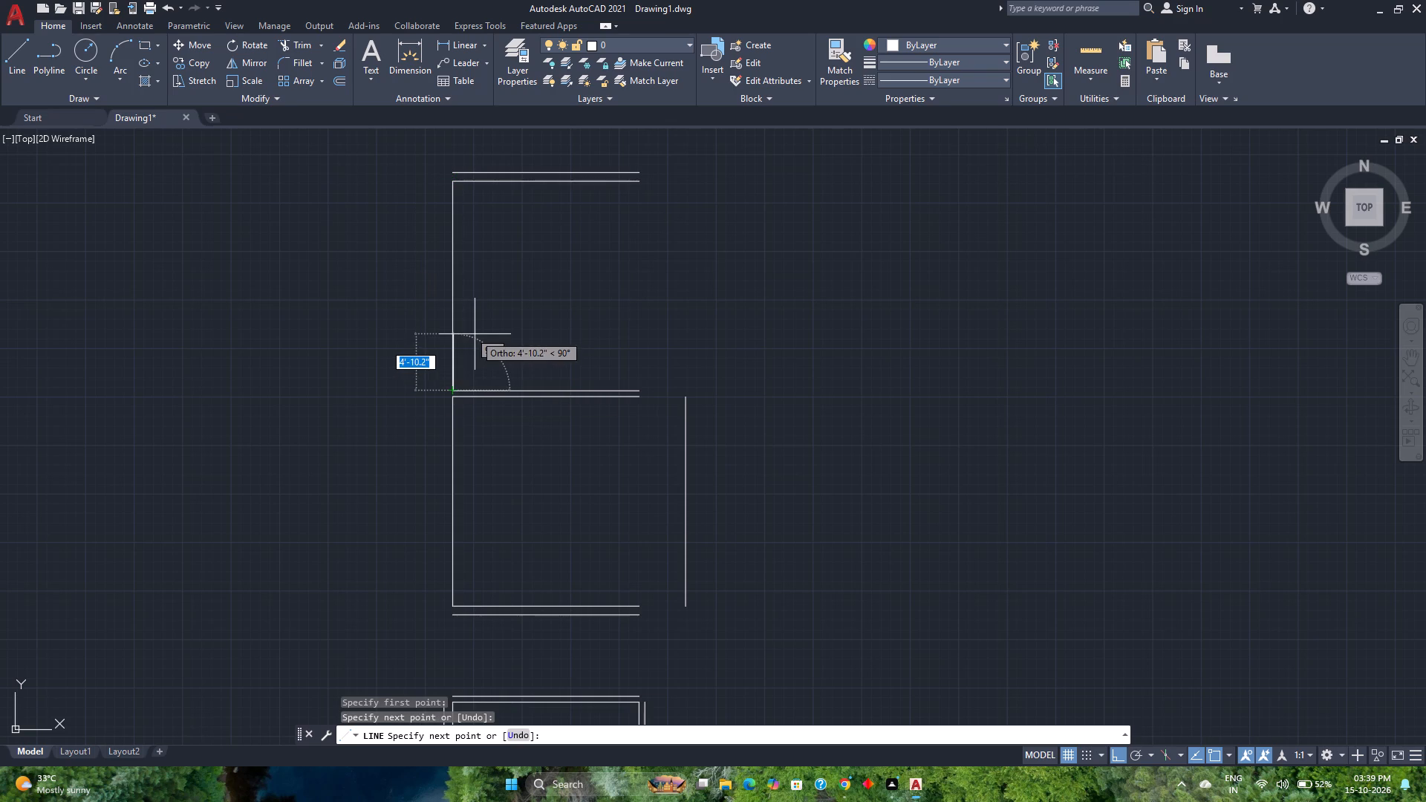
pyautogui.press('Escape')
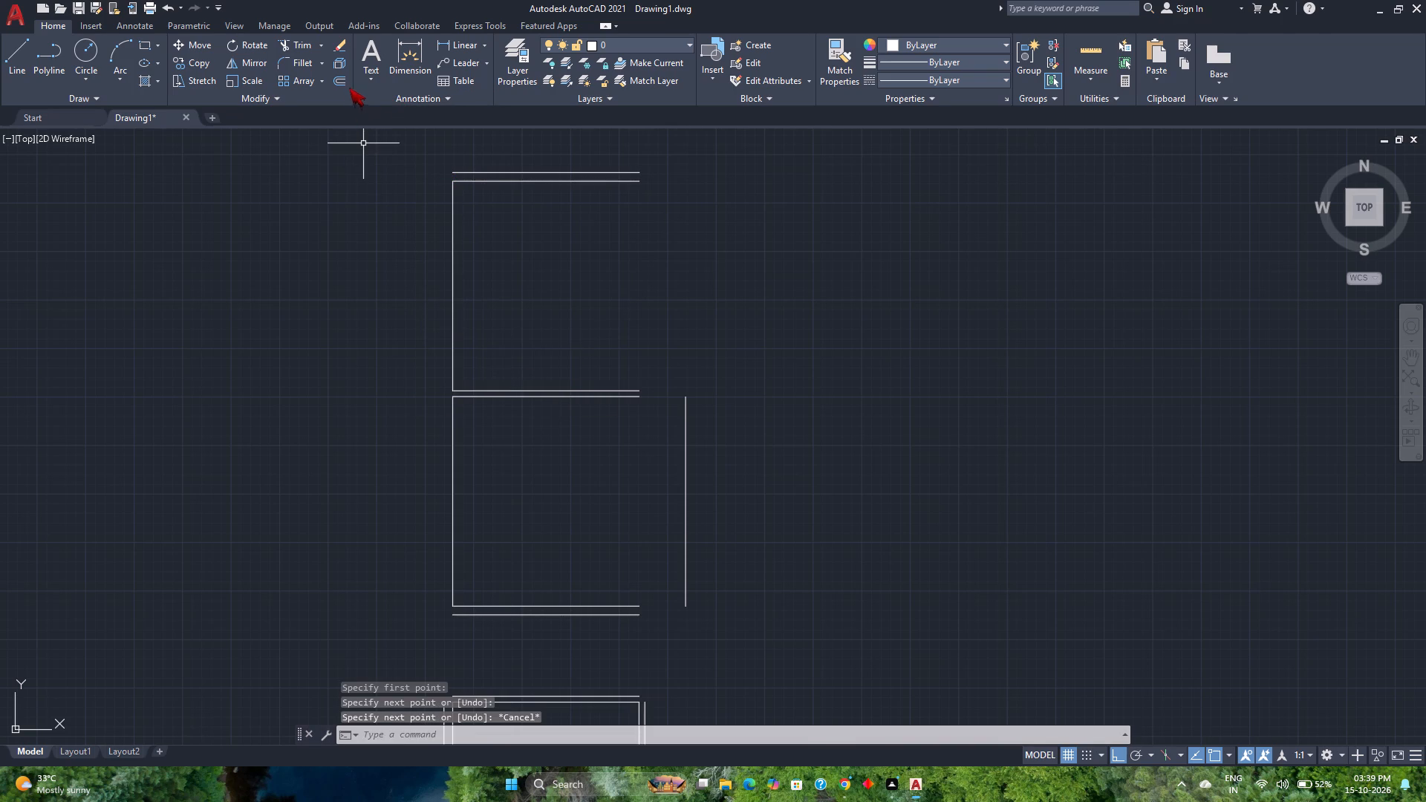
# Offset the top room's left vertical line 12' to the right, and offset the resulting line 6" further right.
pyautogui.click(345, 84)
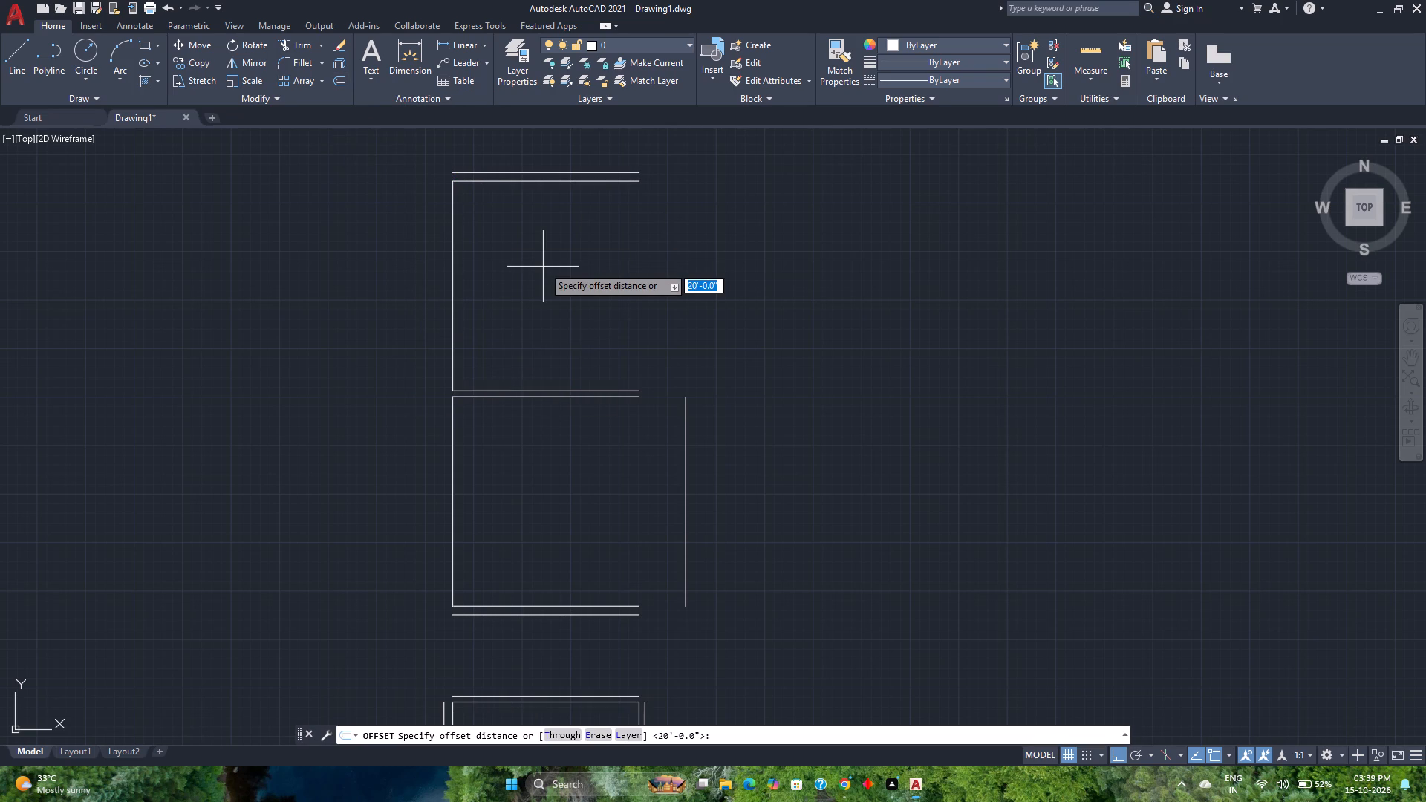
pyautogui.write("12'")
pyautogui.press('Return')
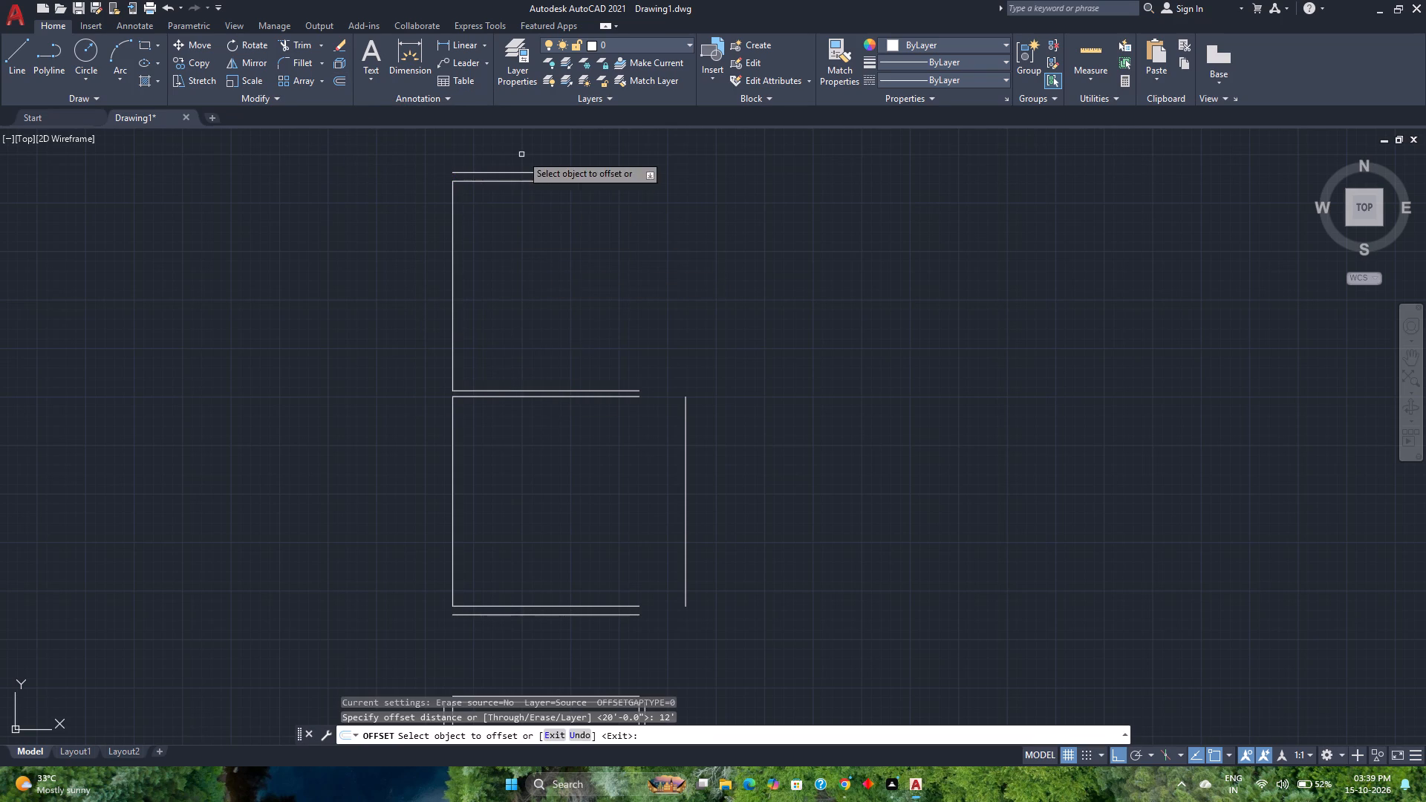
pyautogui.click(452, 273)
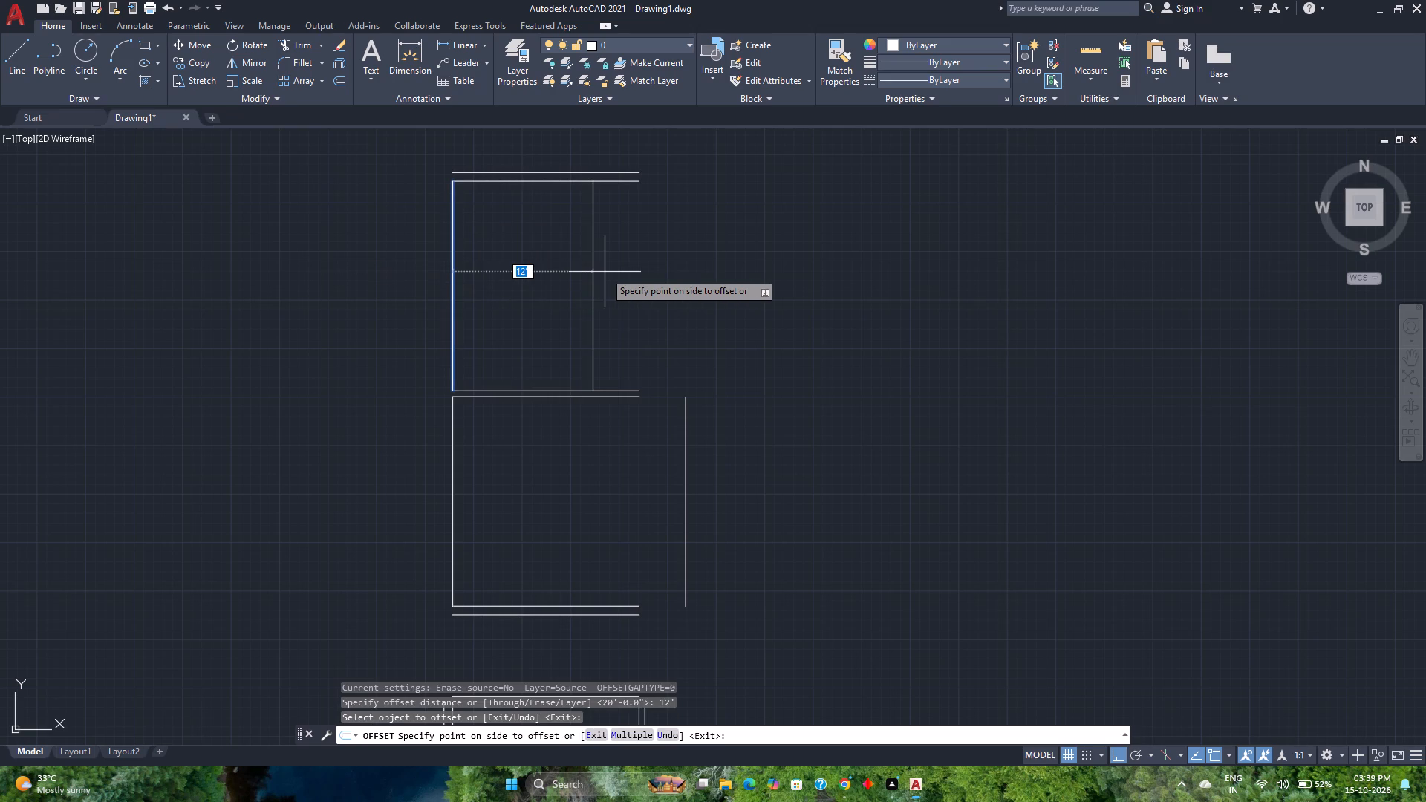
pyautogui.click(605, 272)
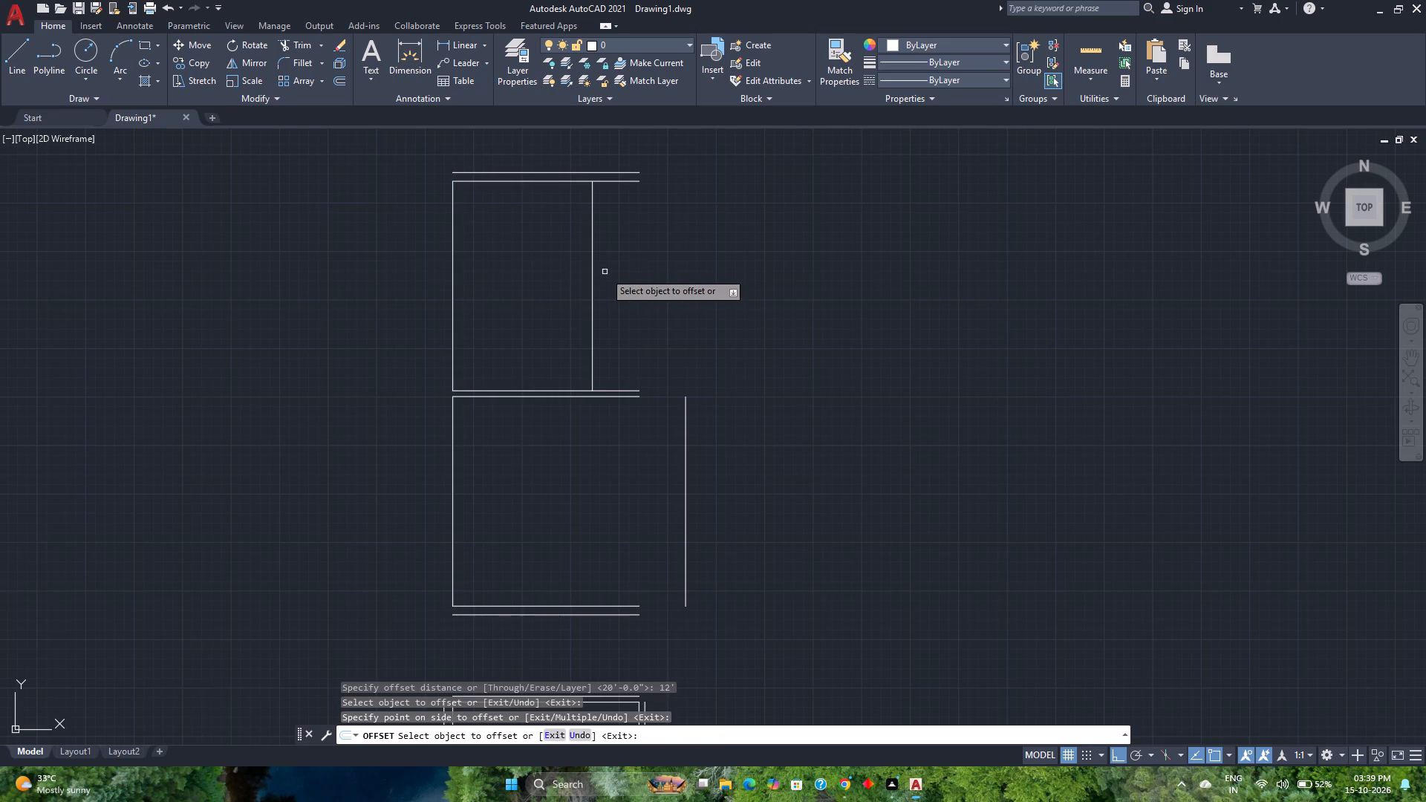
pyautogui.click(591, 284)
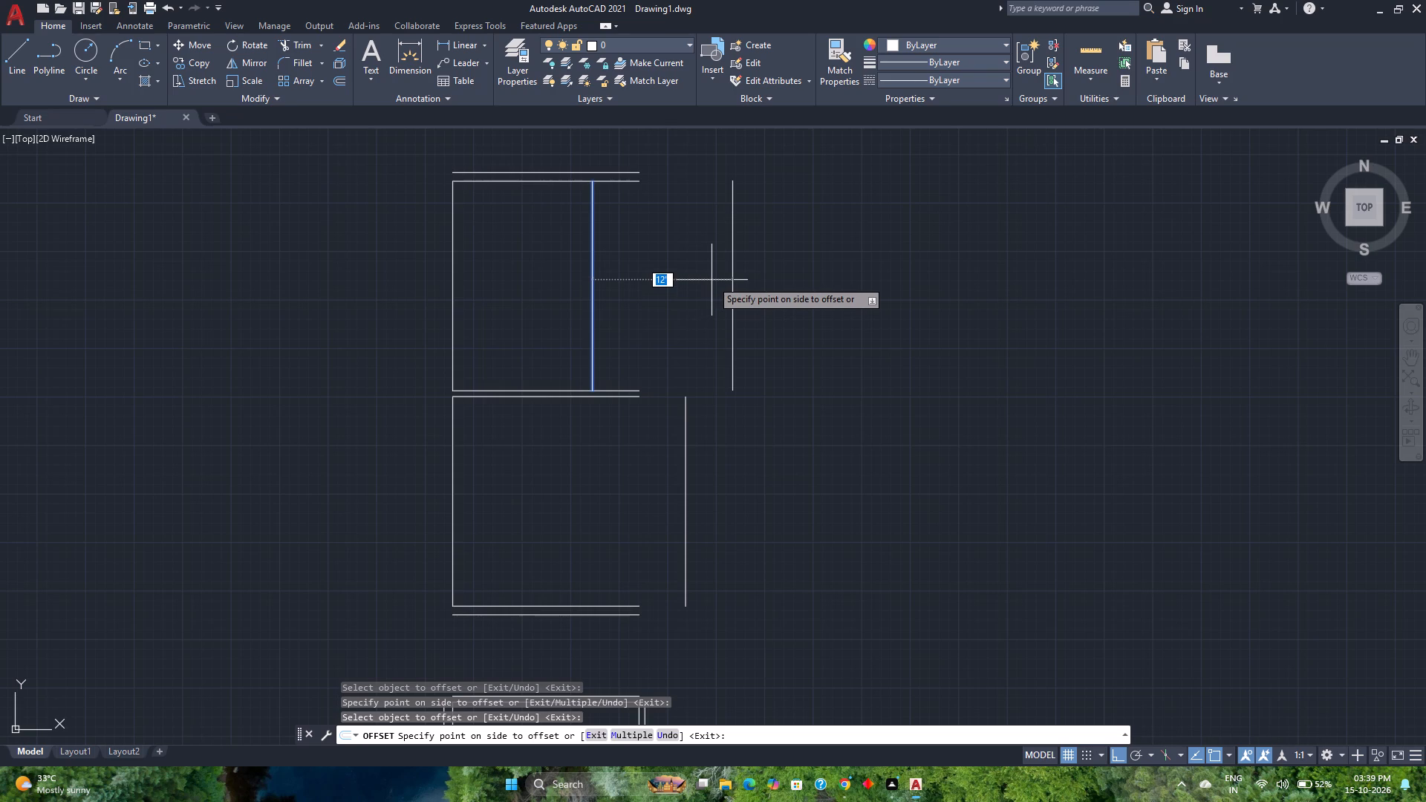
pyautogui.press('6')
pyautogui.press('Return')
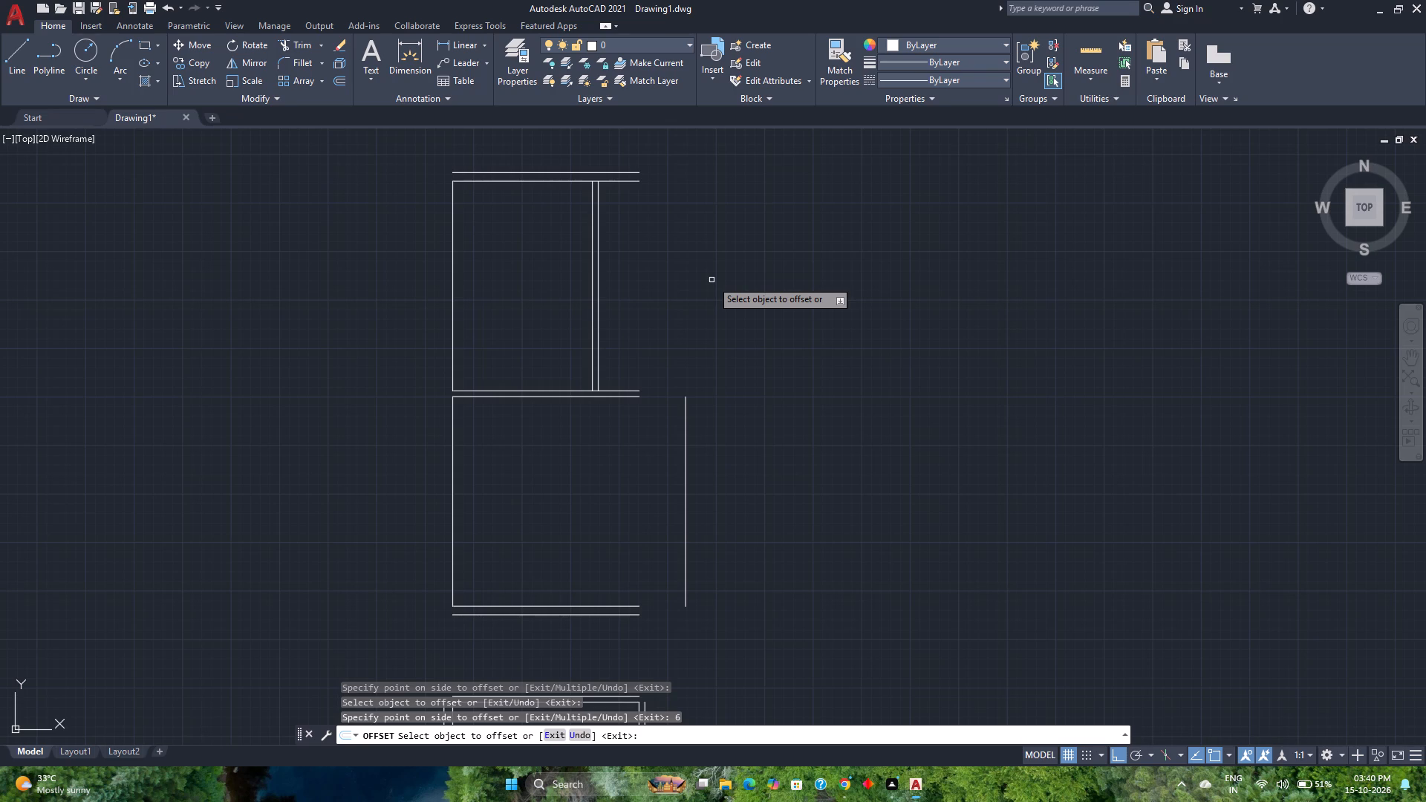
# Offset the right line of the new 6" wall 10' to the right, and offset that result 6" further right.
pyautogui.click(597, 307)
pyautogui.write("10'")
pyautogui.press('Return')
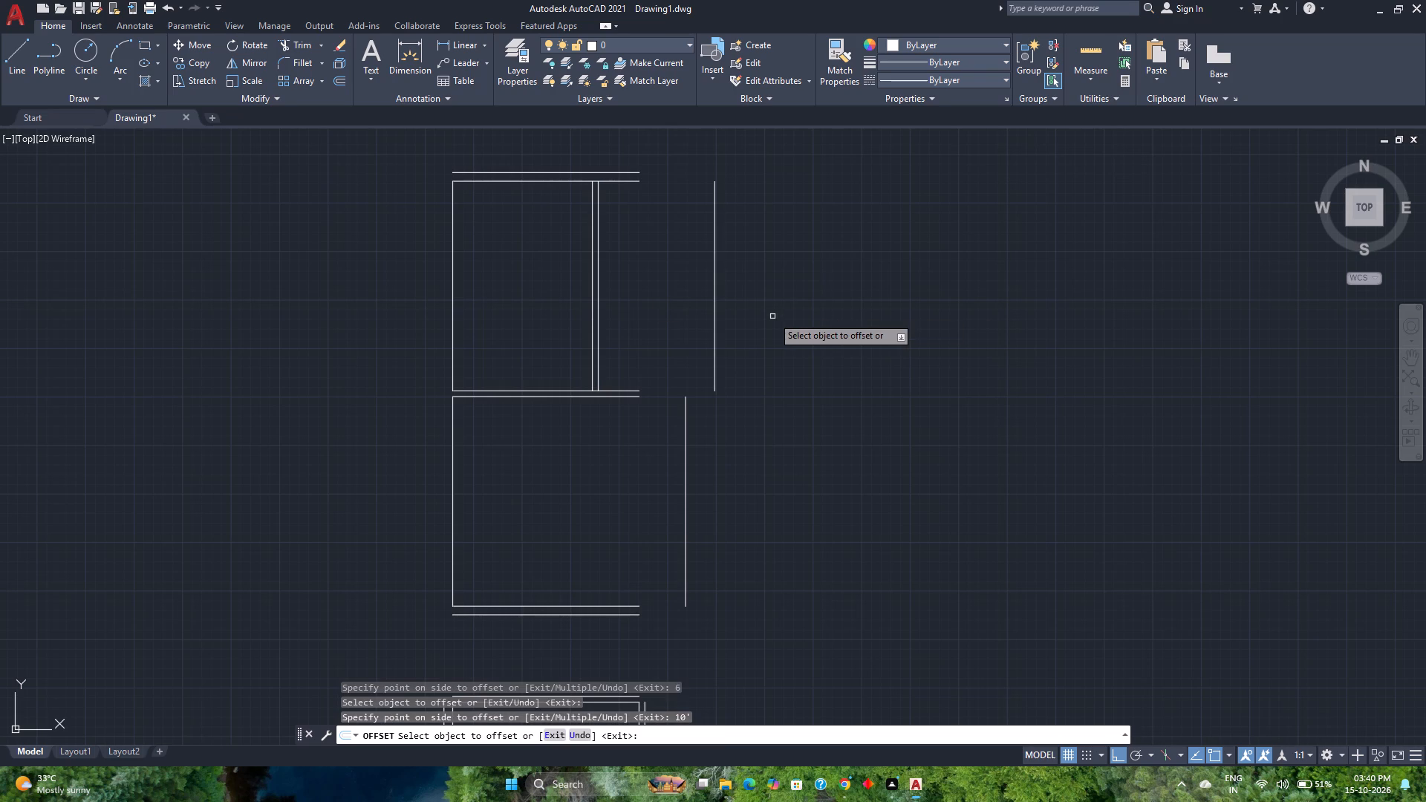
pyautogui.click(715, 303)
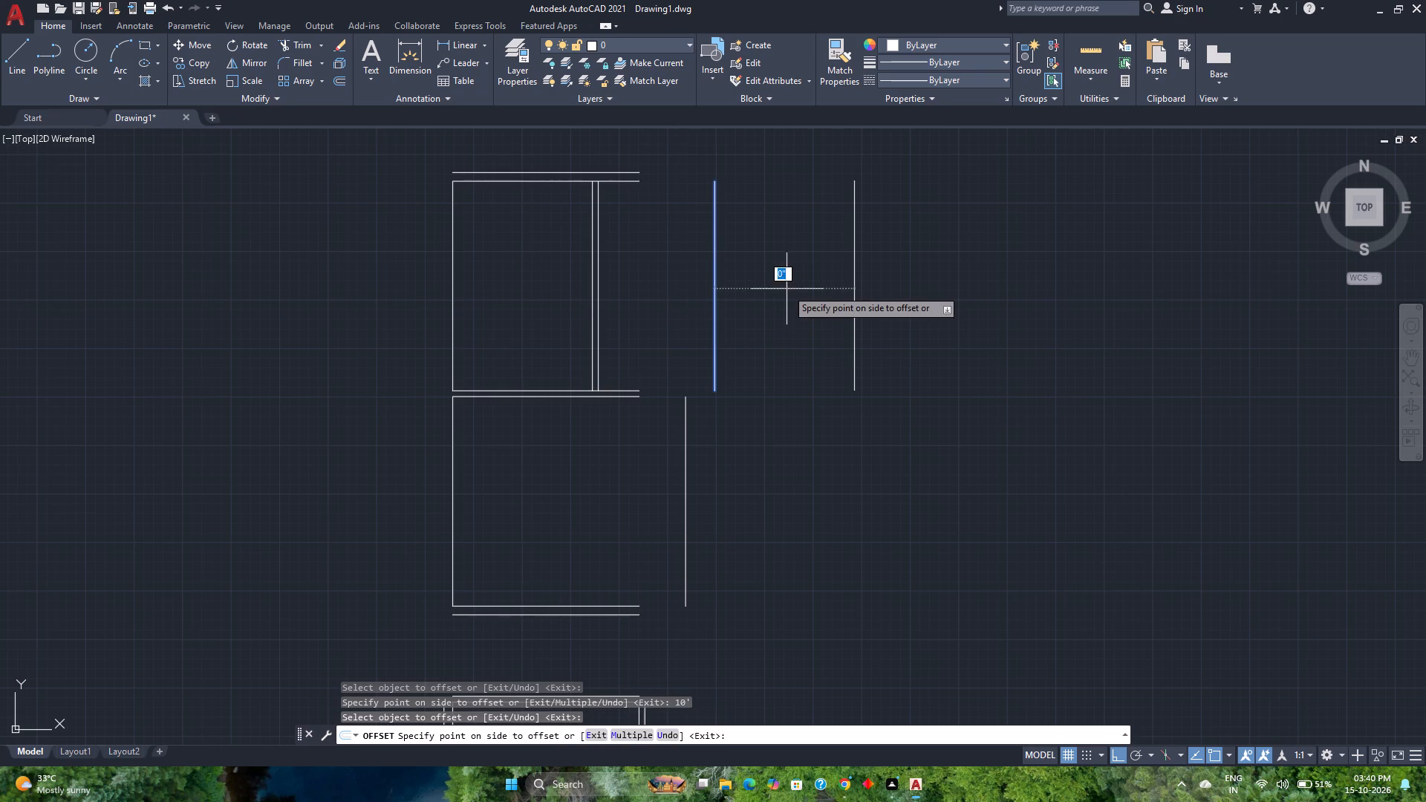
pyautogui.press('6')
pyautogui.press('Return')
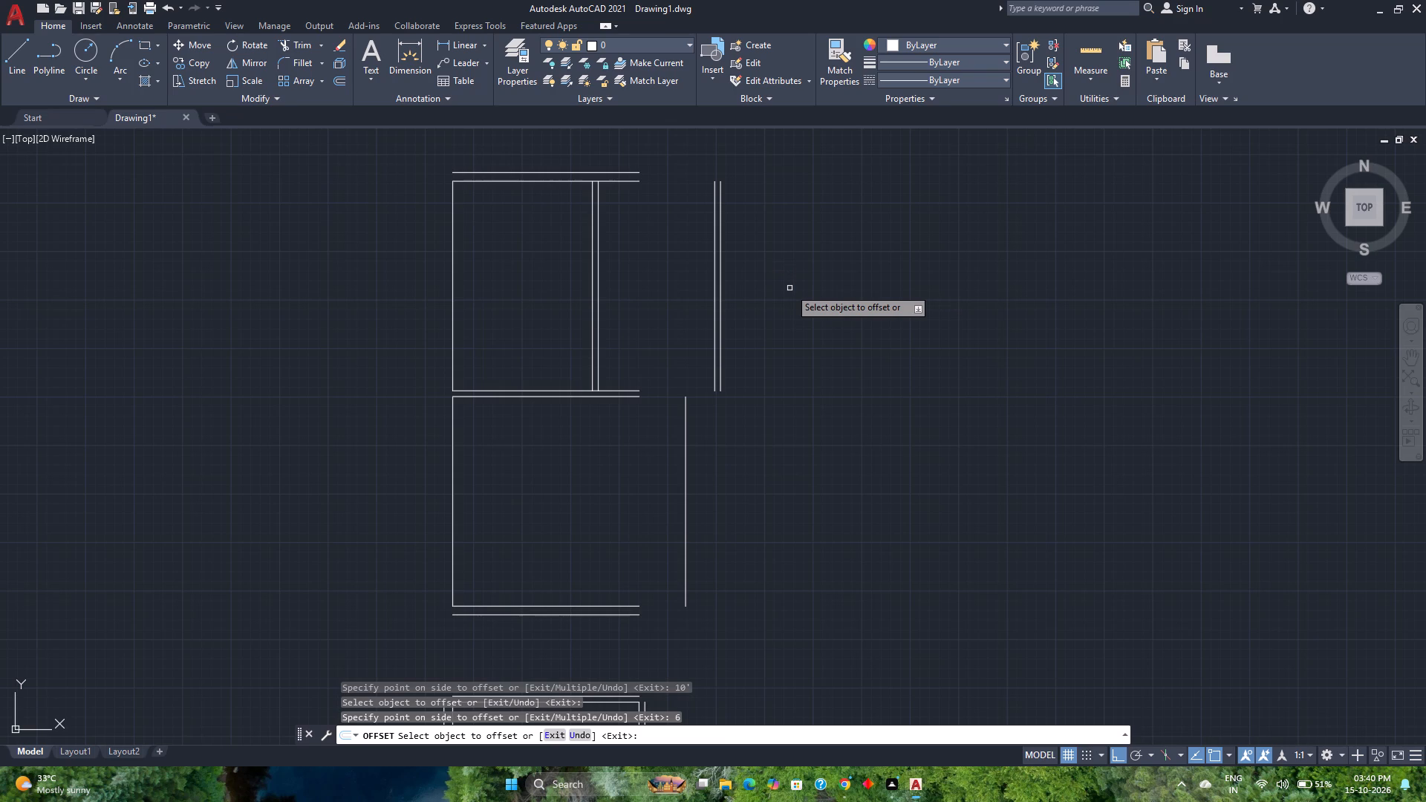
# Offset the right line of the second vertical 6" wall 14' to the right.
pyautogui.click(722, 345)
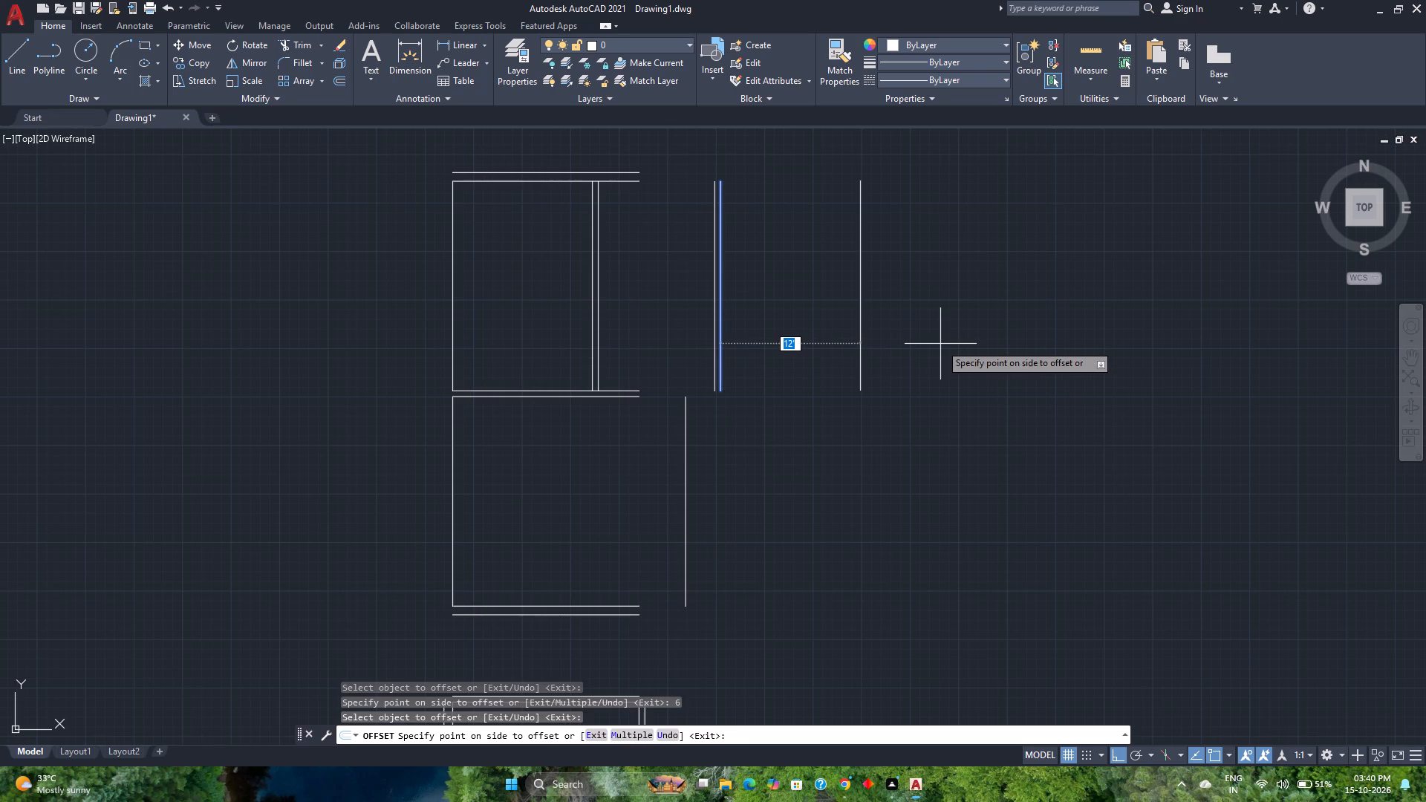
pyautogui.write("14'")
pyautogui.press('Return')
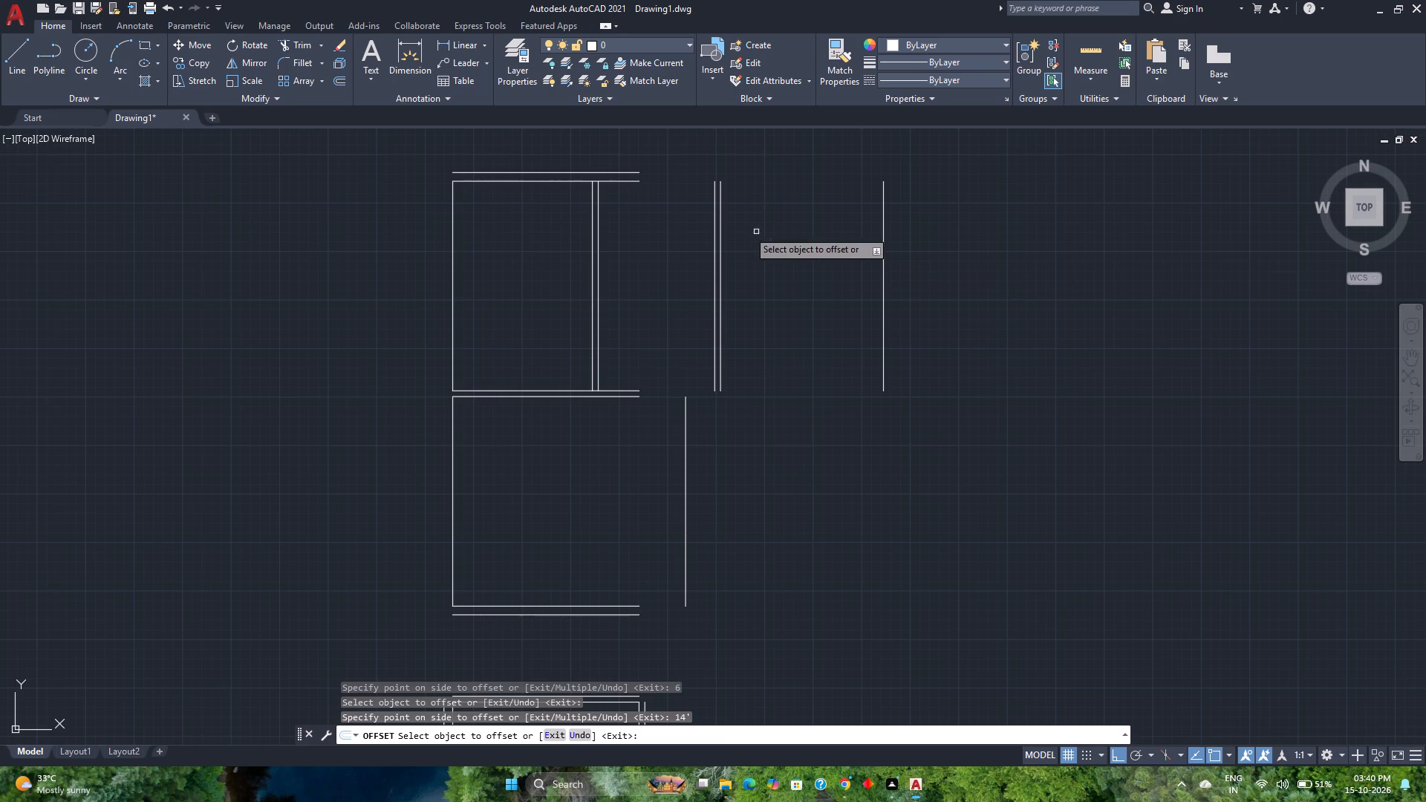
# Draw a horizontal line joining the upper ends of the two vertical lines 14' apart.
pyautogui.click(22, 58)
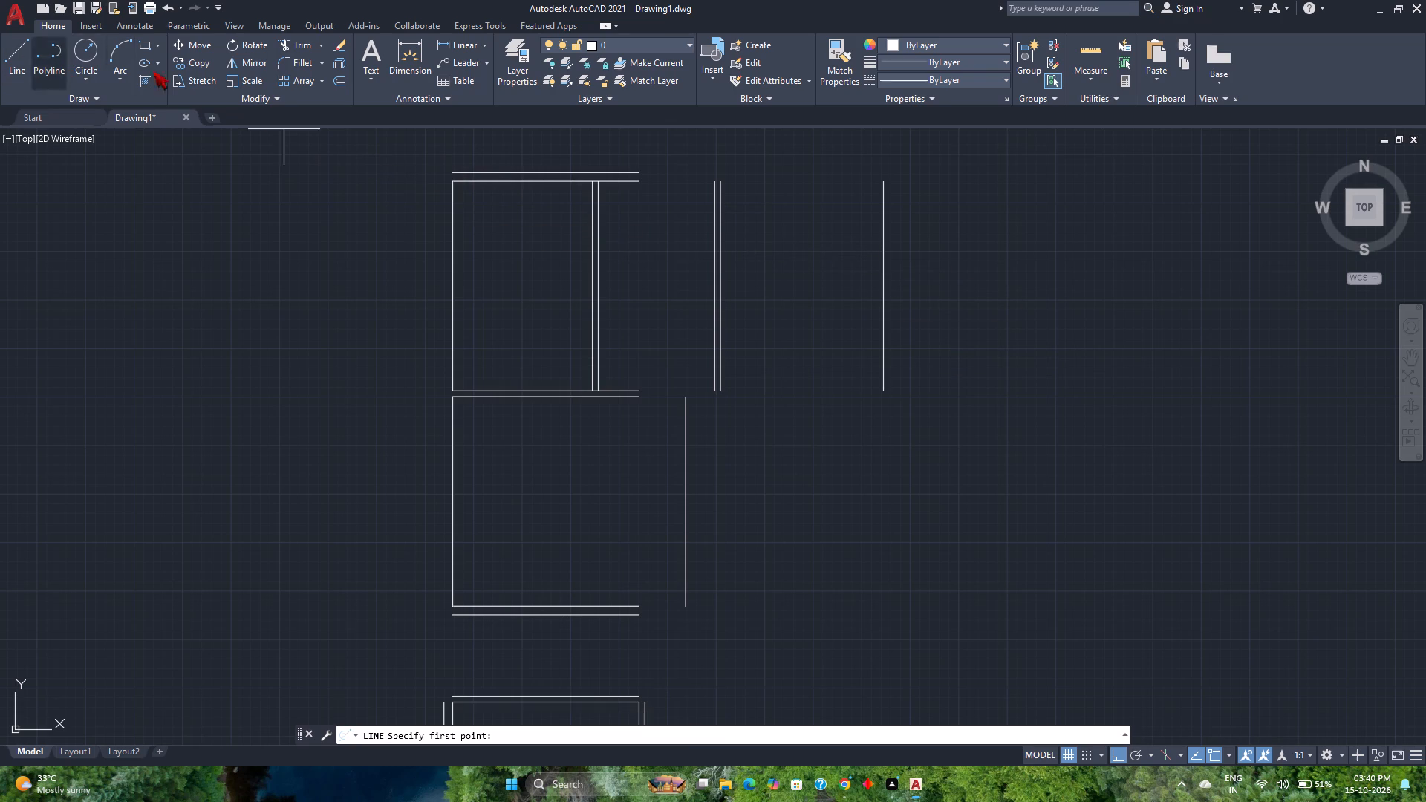
pyautogui.click(721, 186)
pyautogui.click(881, 177)
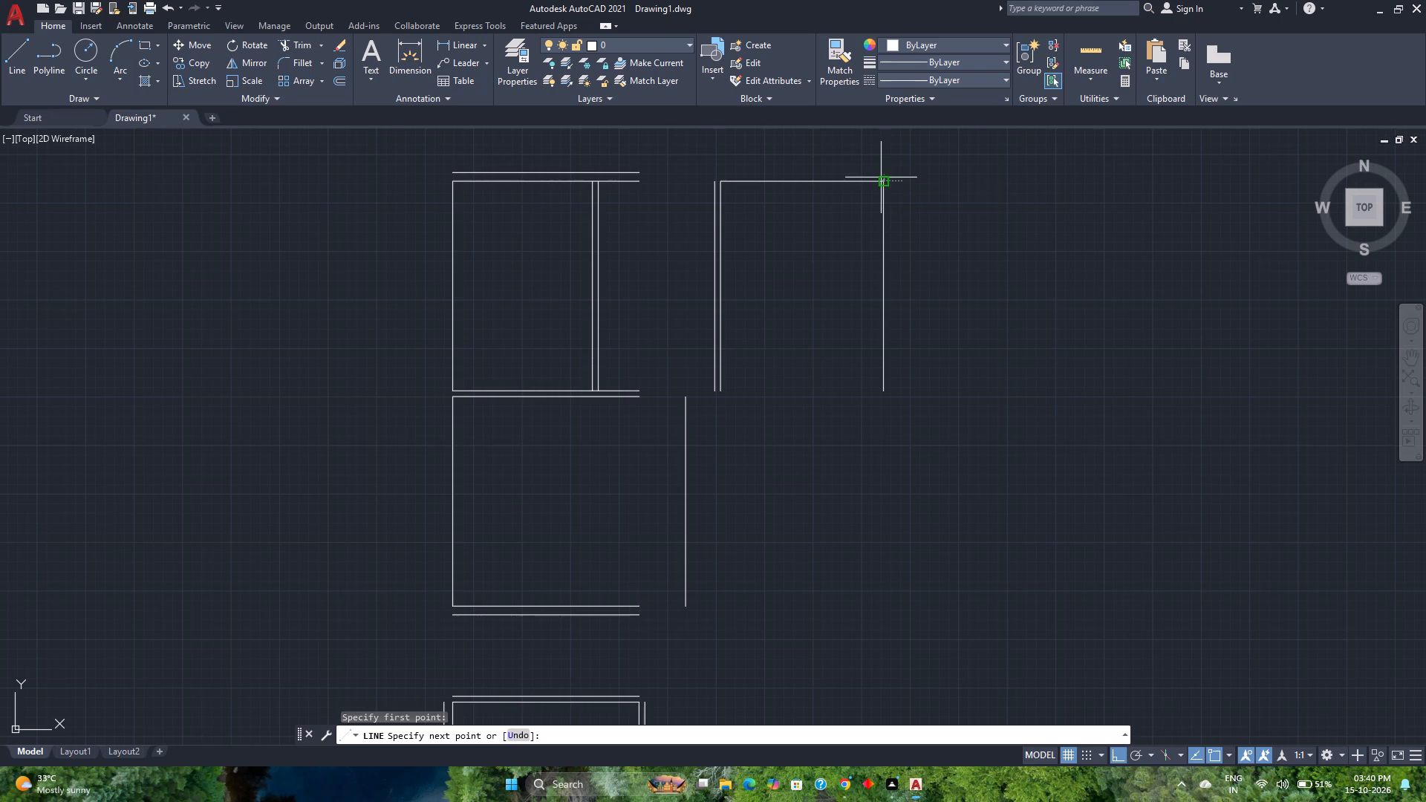
pyautogui.press('Escape')
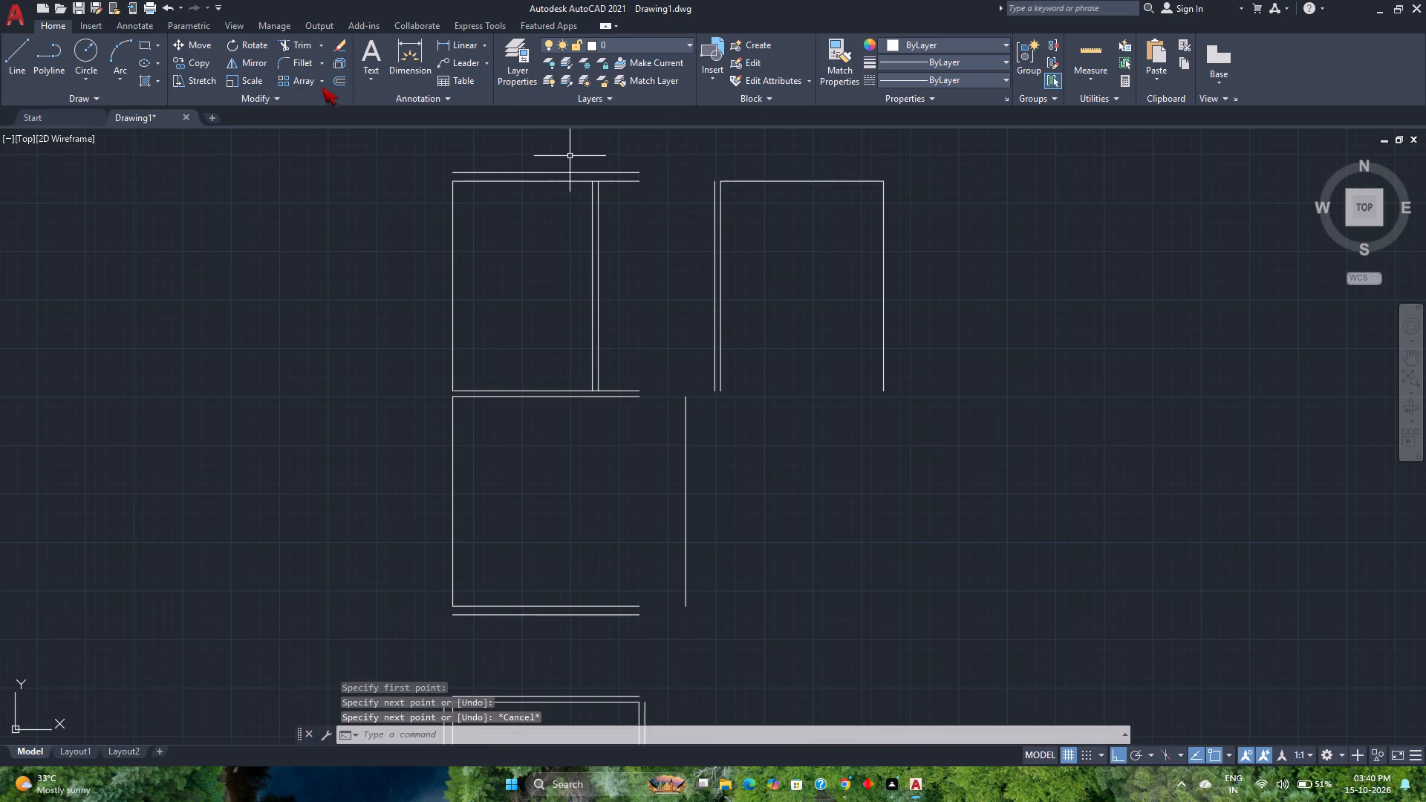
# Offset the 14' room's top line 16' downward, and offset the resulting line 6" further down.
pyautogui.click(334, 81)
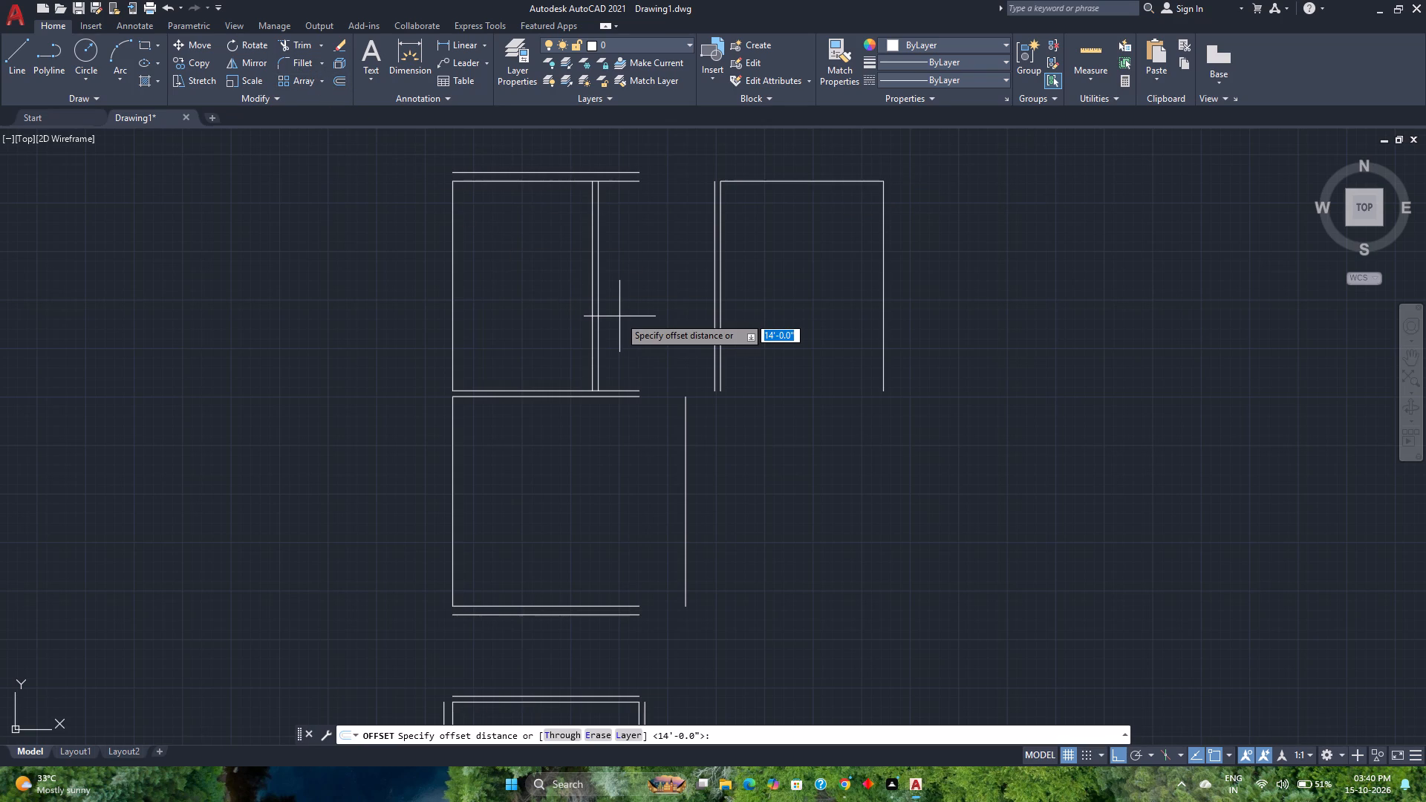
pyautogui.write("16'")
pyautogui.press('Return')
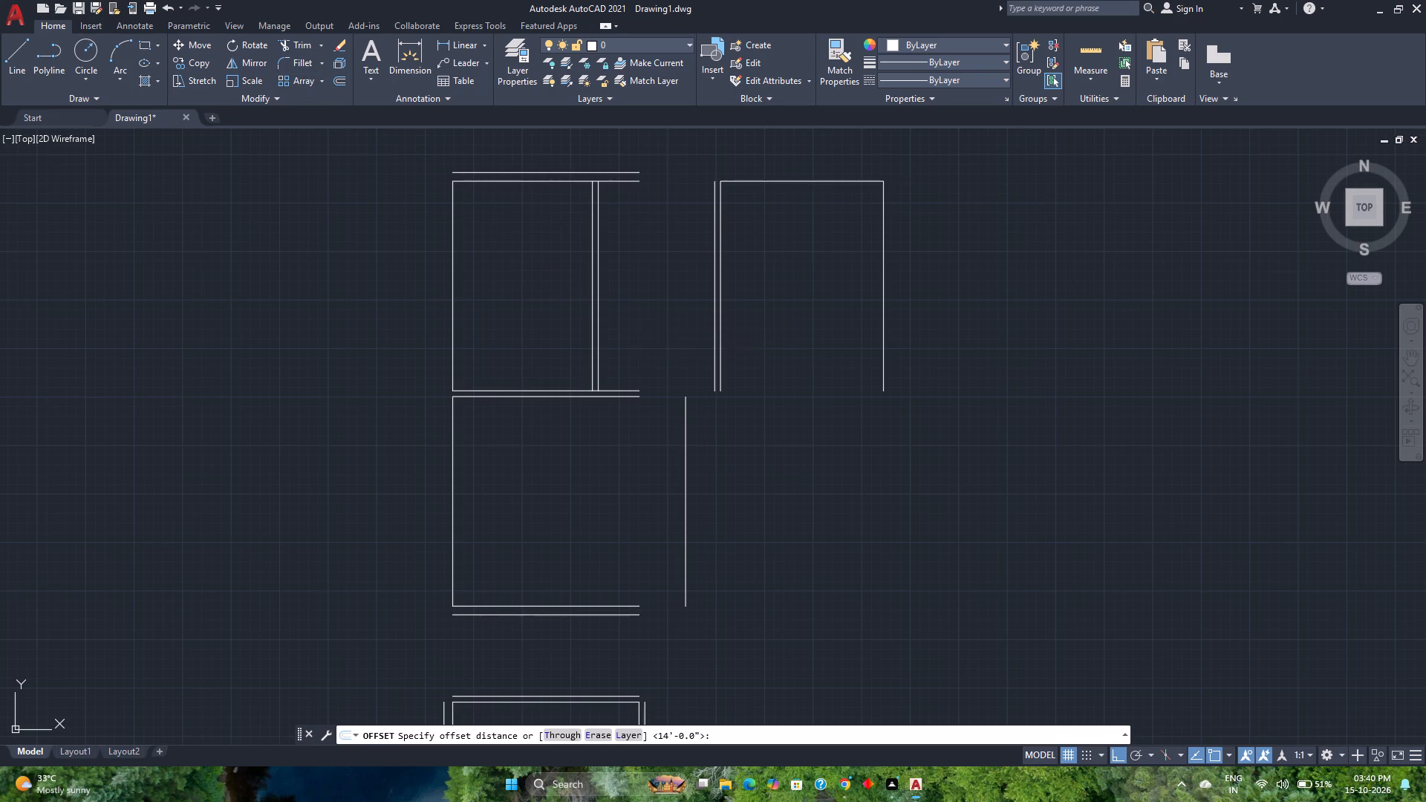
pyautogui.click(769, 180)
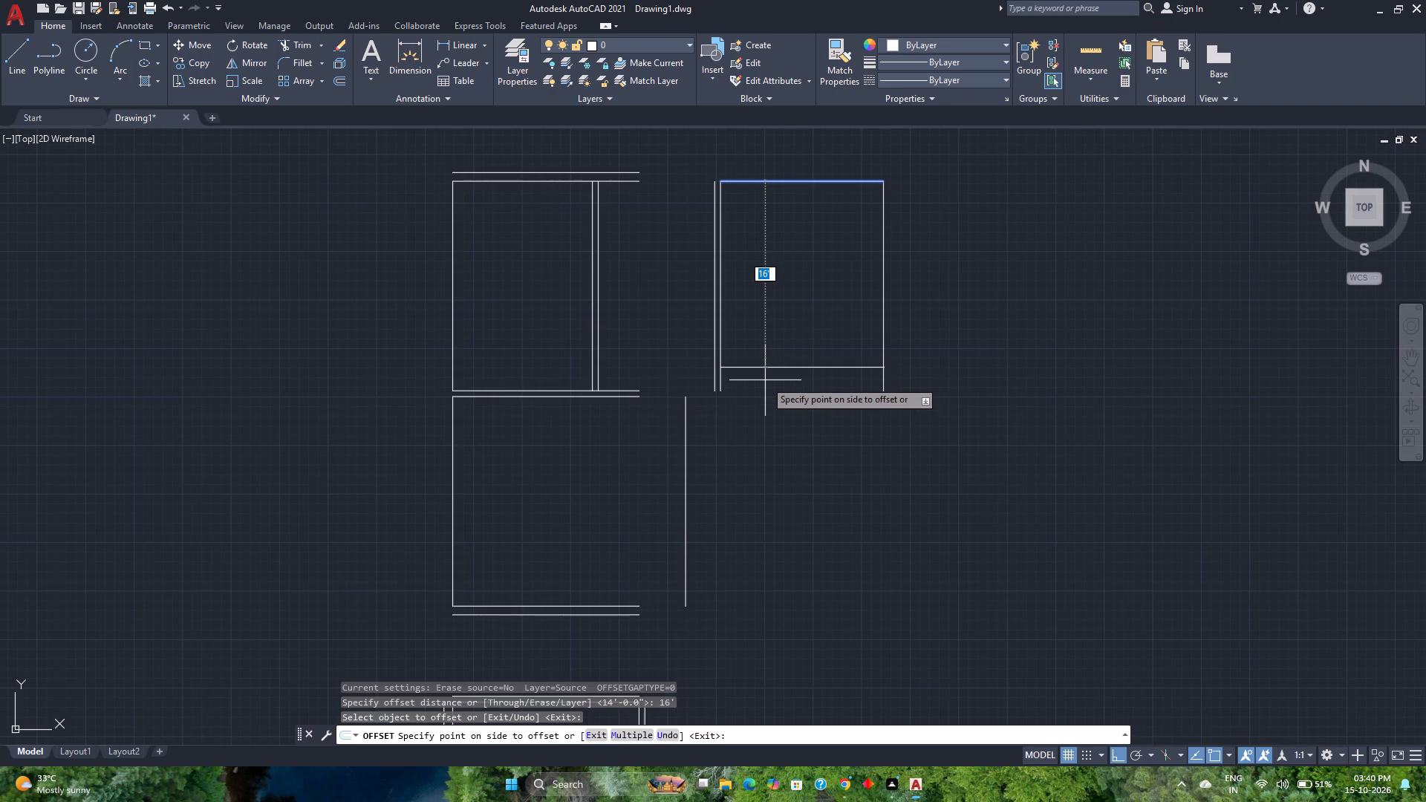
pyautogui.click(765, 380)
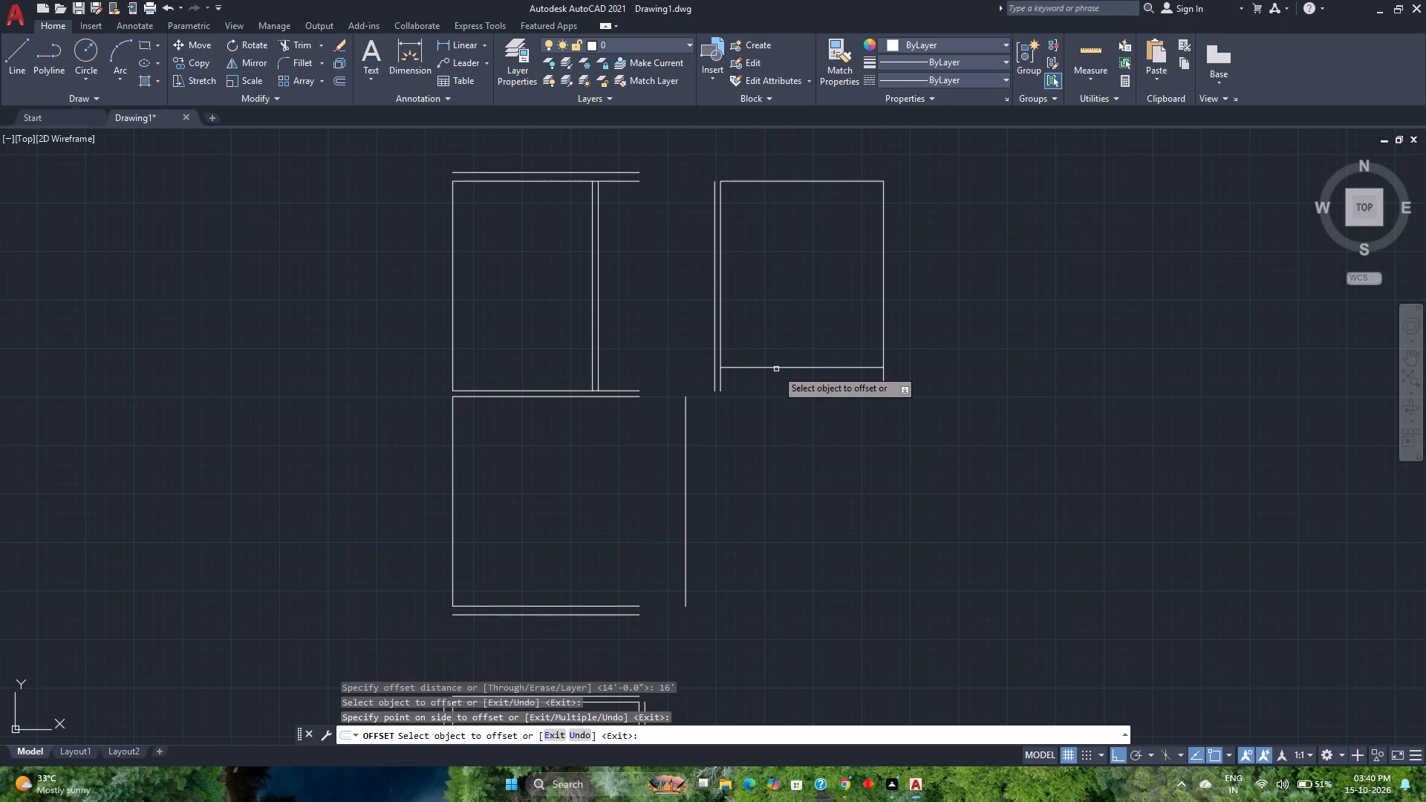
pyautogui.click(783, 367)
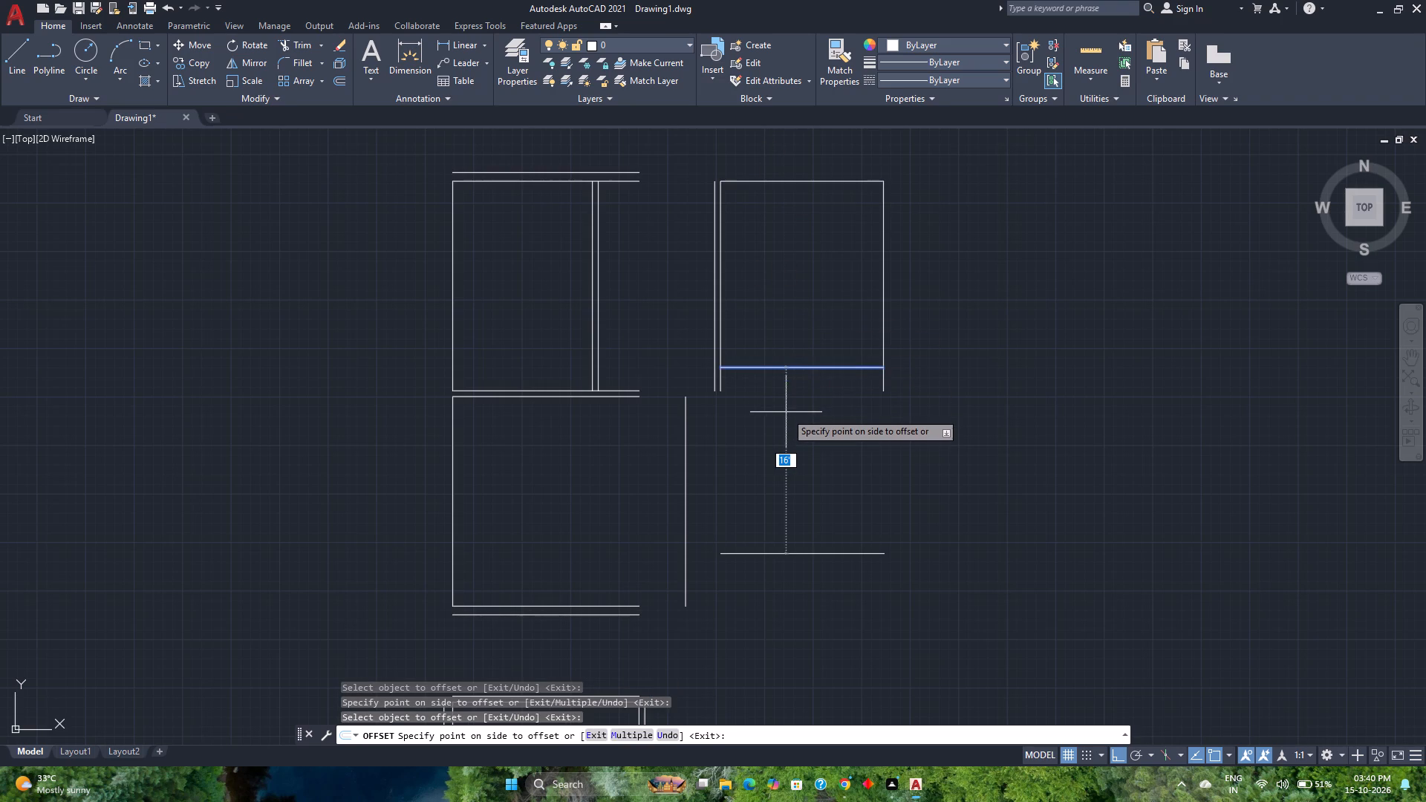
pyautogui.press('6')
pyautogui.press('Return')
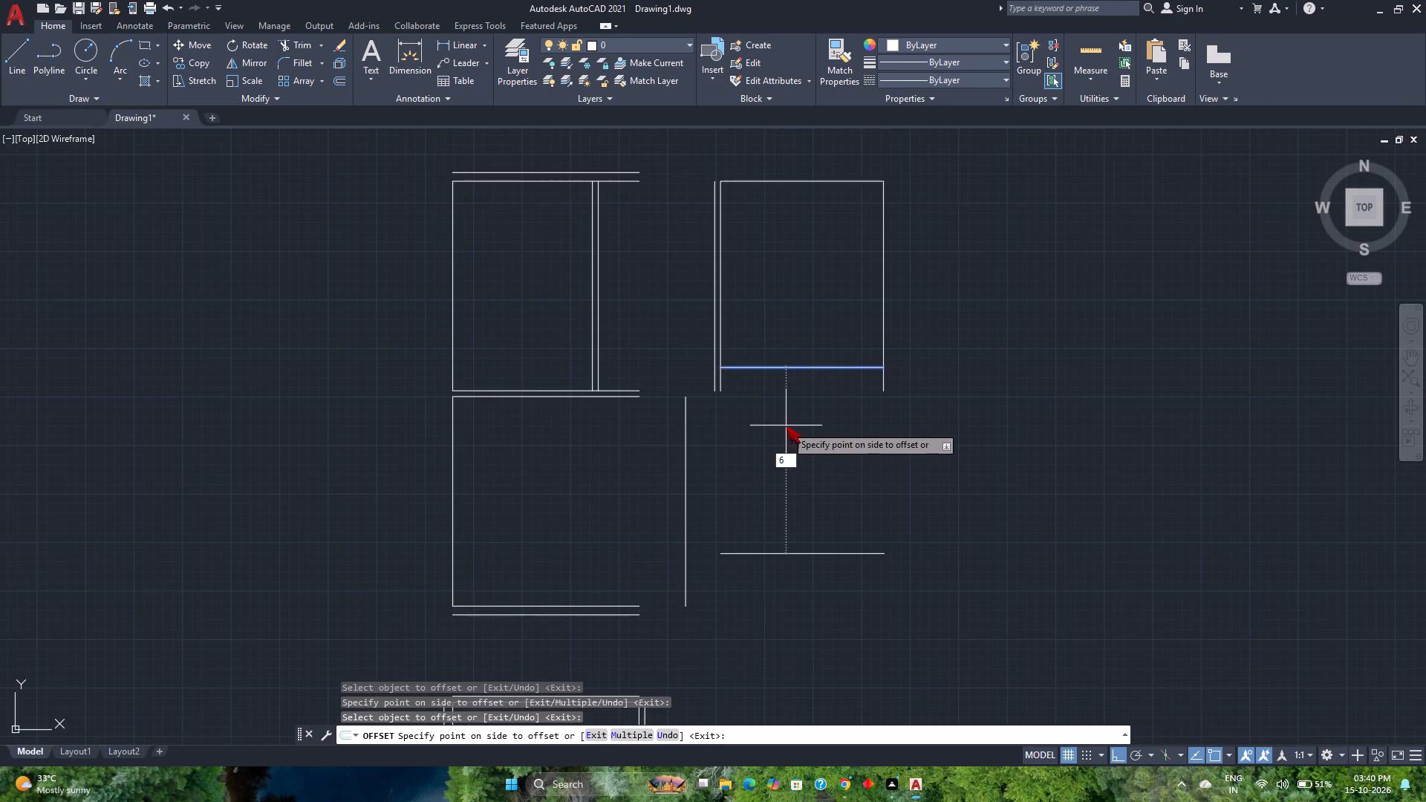
# Offset the upper-right room's right vertical line 9" outward to the right.
pyautogui.click(884, 316)
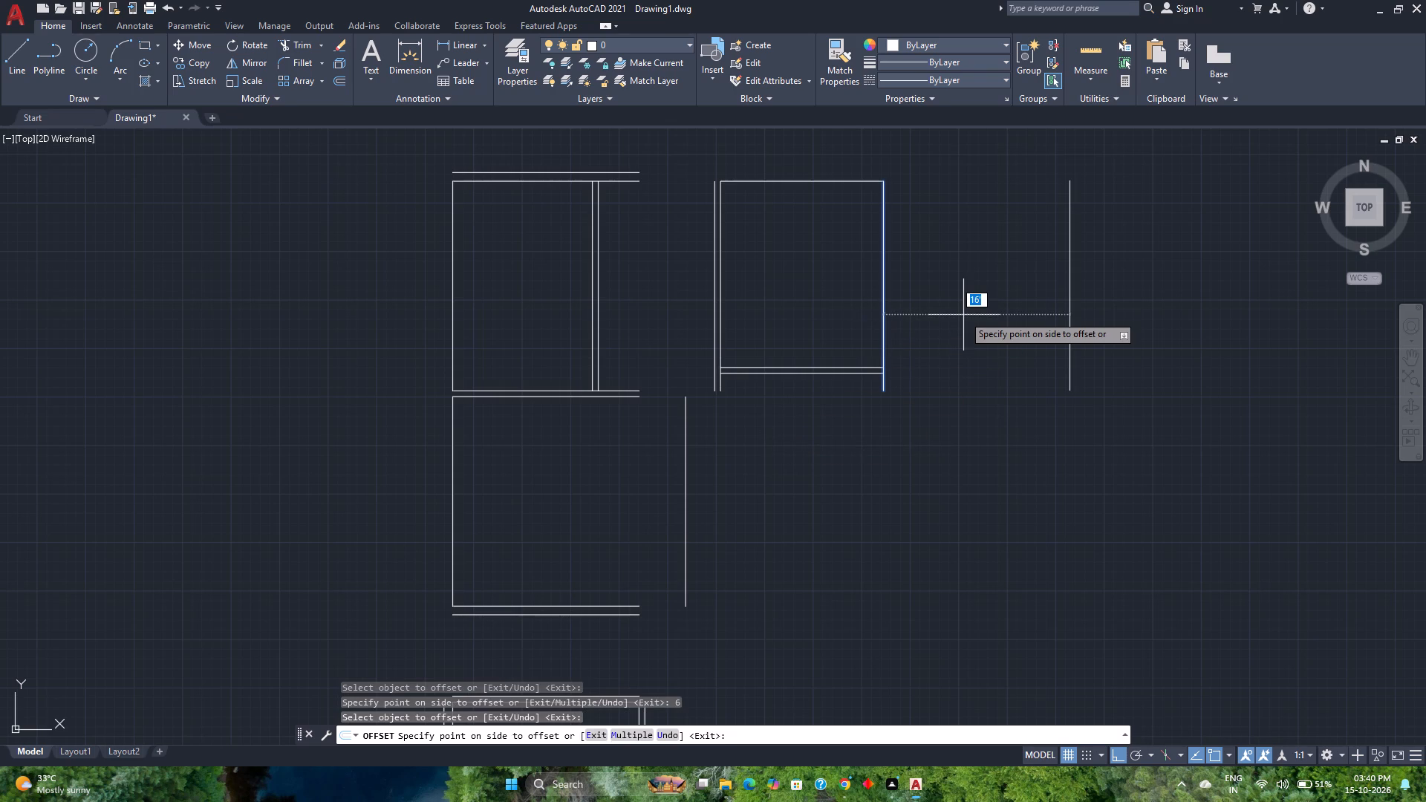
pyautogui.press('9')
pyautogui.press('Return')
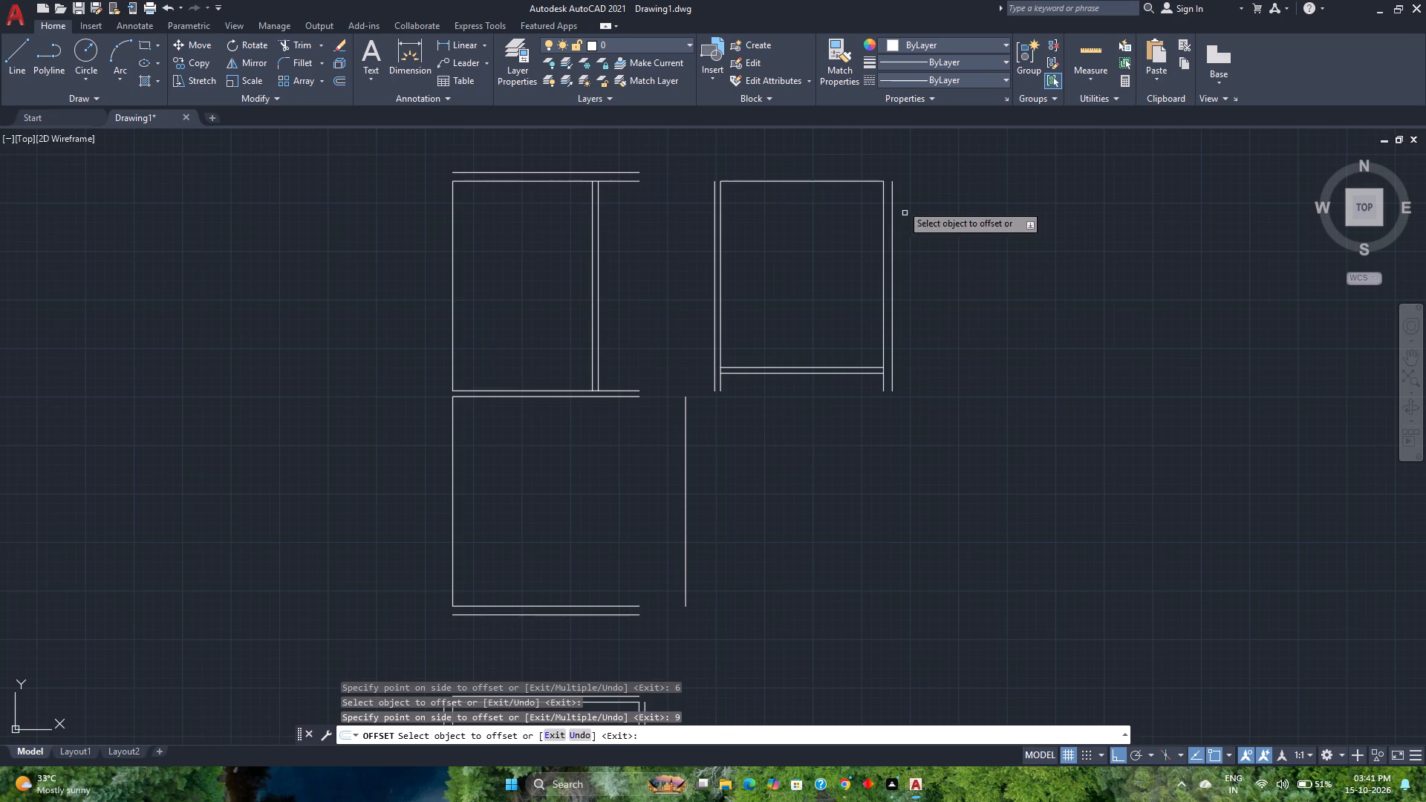
# Offset the lower line of the upper-right room's bottom 6" wall 18' downward.
pyautogui.scroll(-1, 839, 294)
pyautogui.moveTo(876, 428); pyautogui.dragTo(740, 374, button='middle')
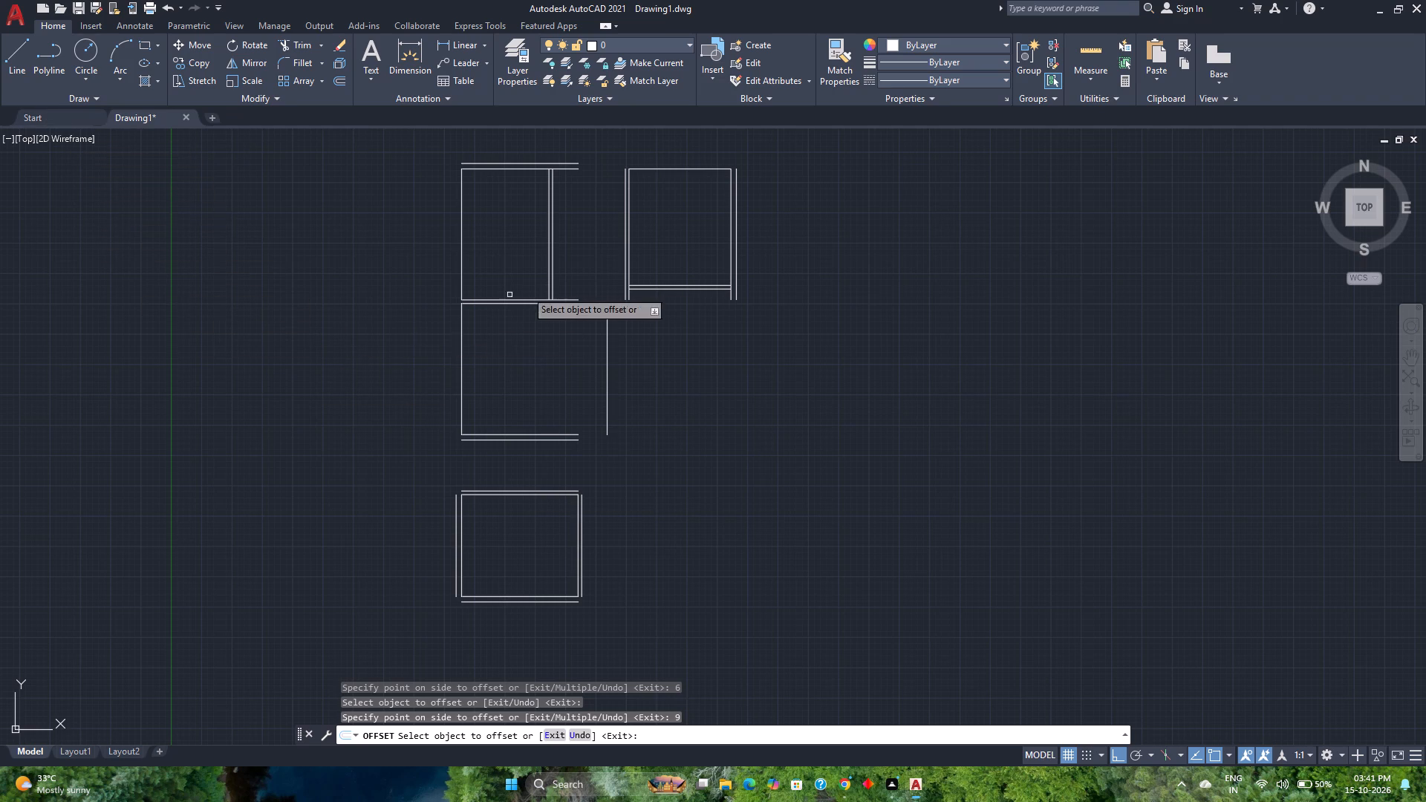
pyautogui.click(662, 290)
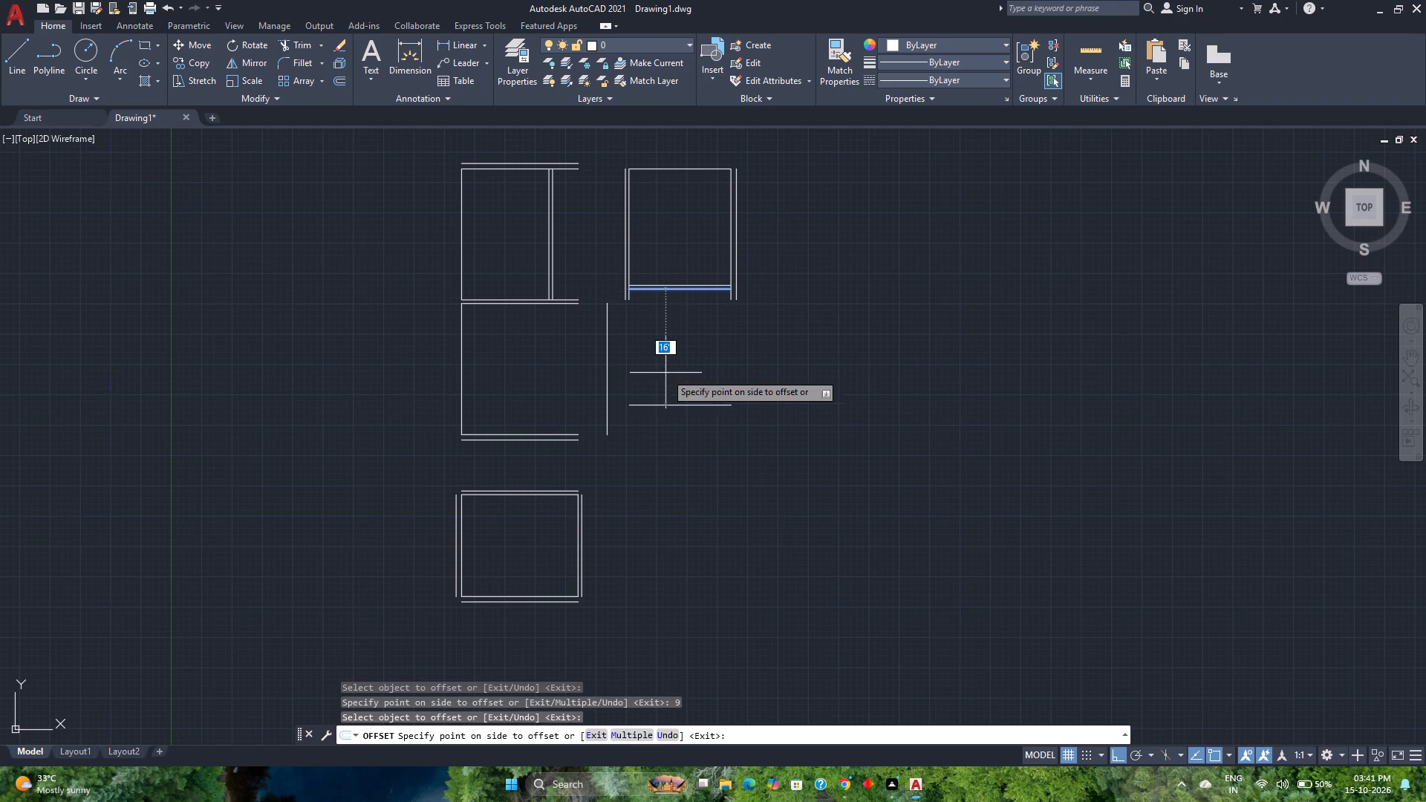
pyautogui.write("18'")
pyautogui.press('Return')
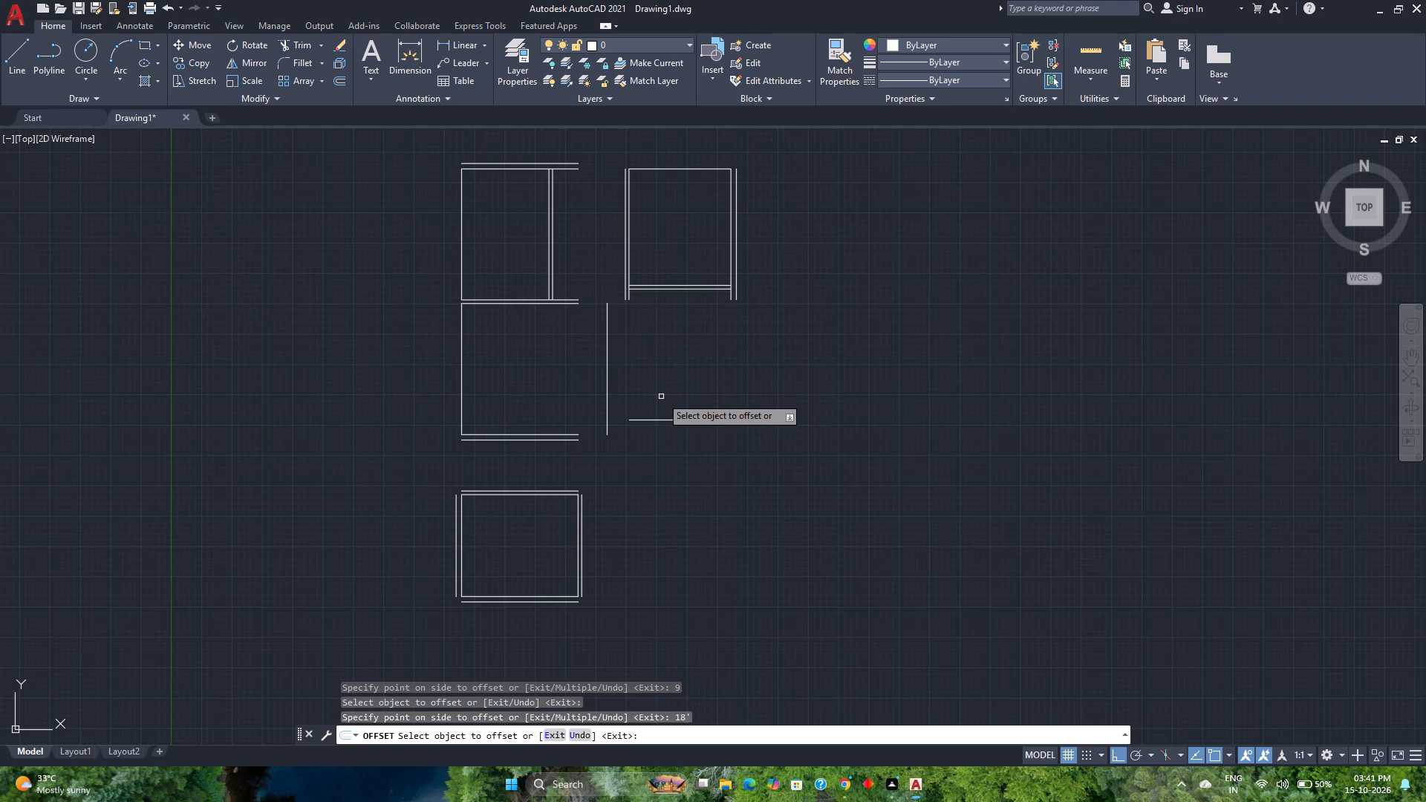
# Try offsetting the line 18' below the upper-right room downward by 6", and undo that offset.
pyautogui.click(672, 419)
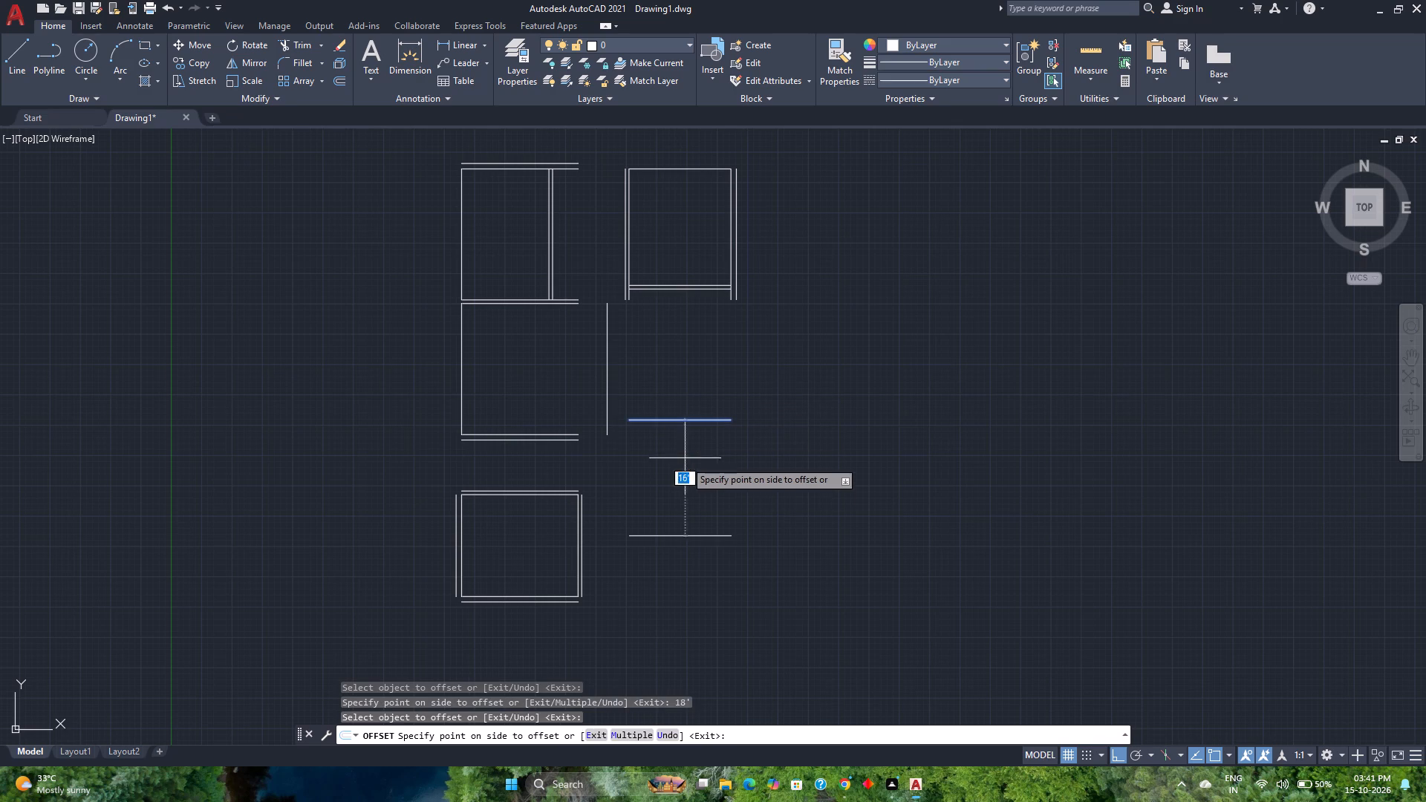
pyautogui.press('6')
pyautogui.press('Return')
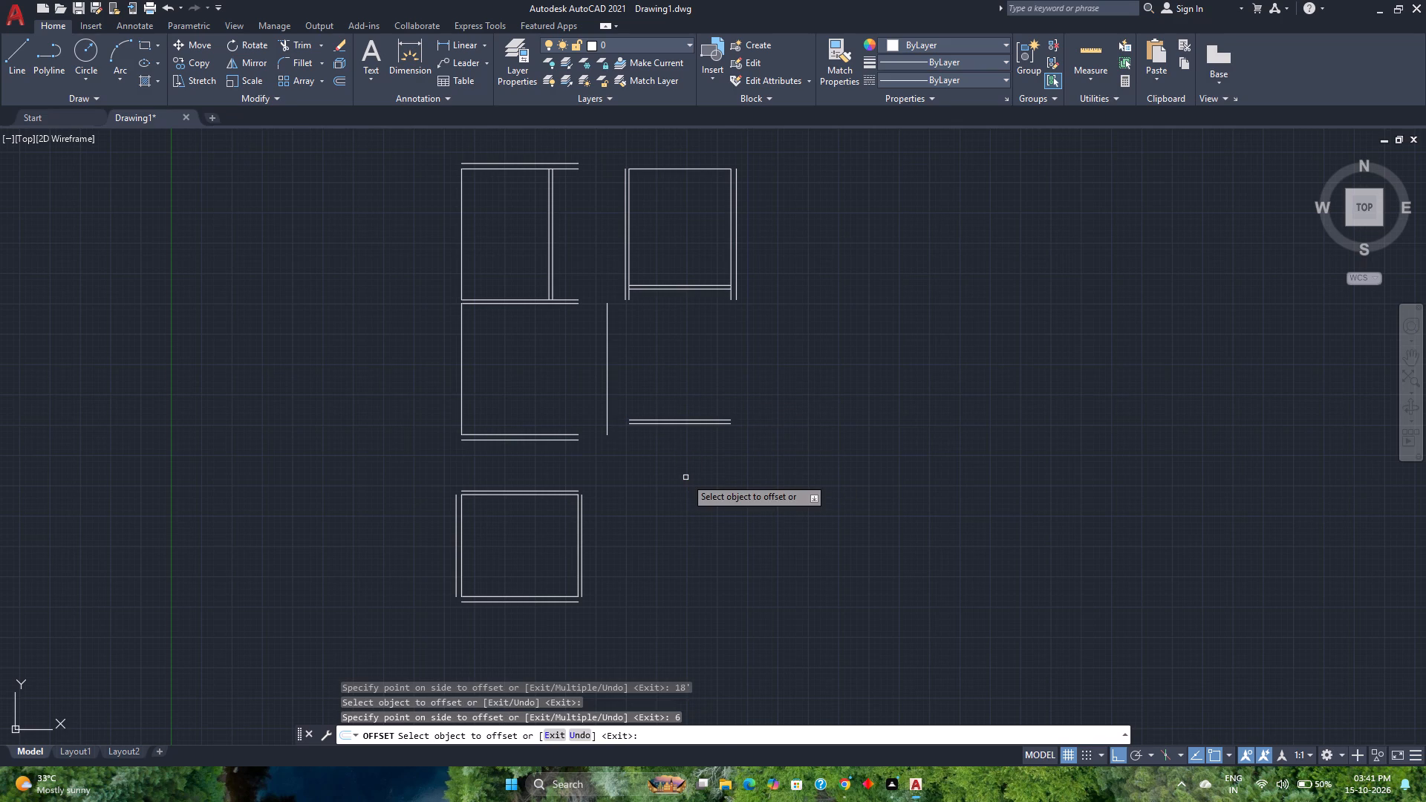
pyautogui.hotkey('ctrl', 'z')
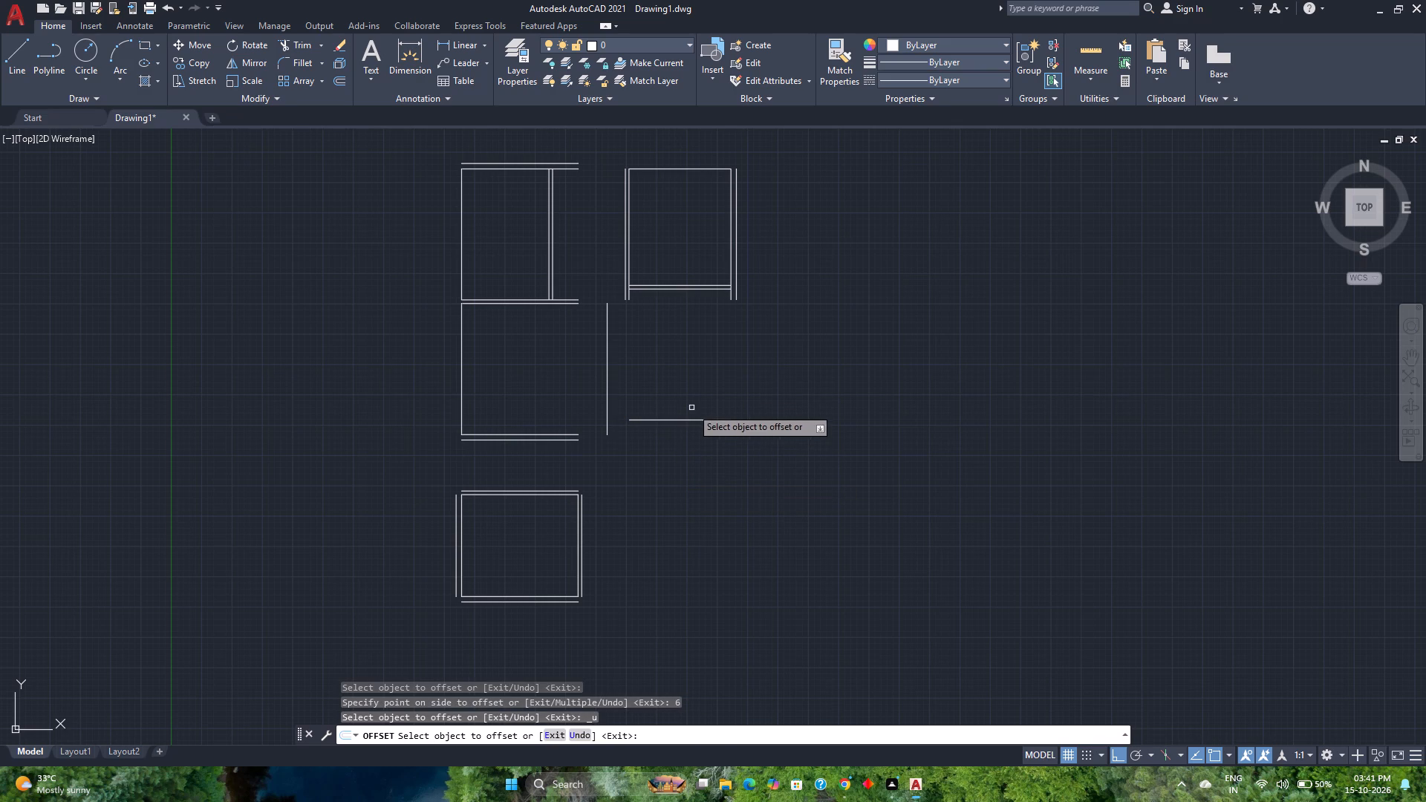
# Offset the line 18' below the upper-right room's bottom wall 9" downward.
pyautogui.click(697, 419)
pyautogui.press('9')
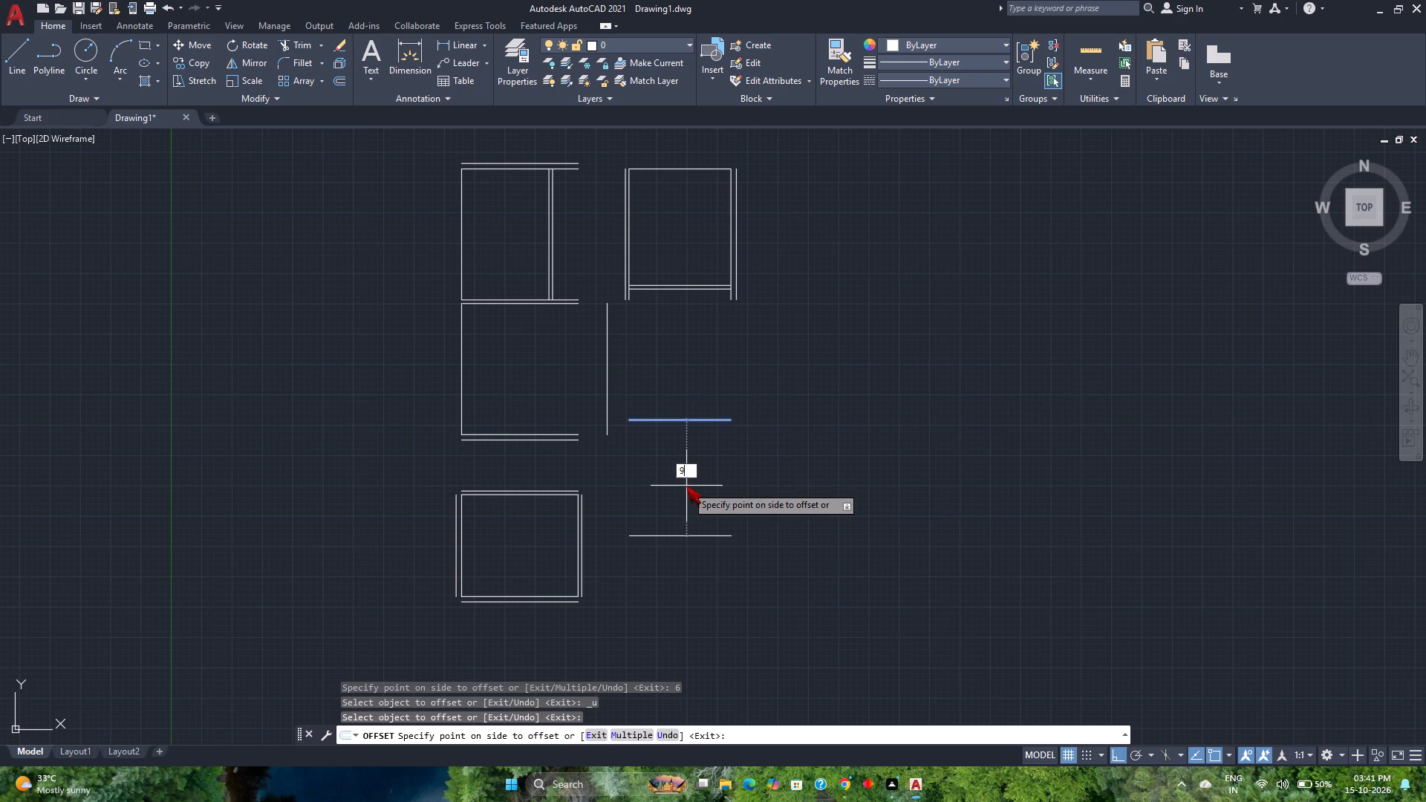
pyautogui.press('Return')
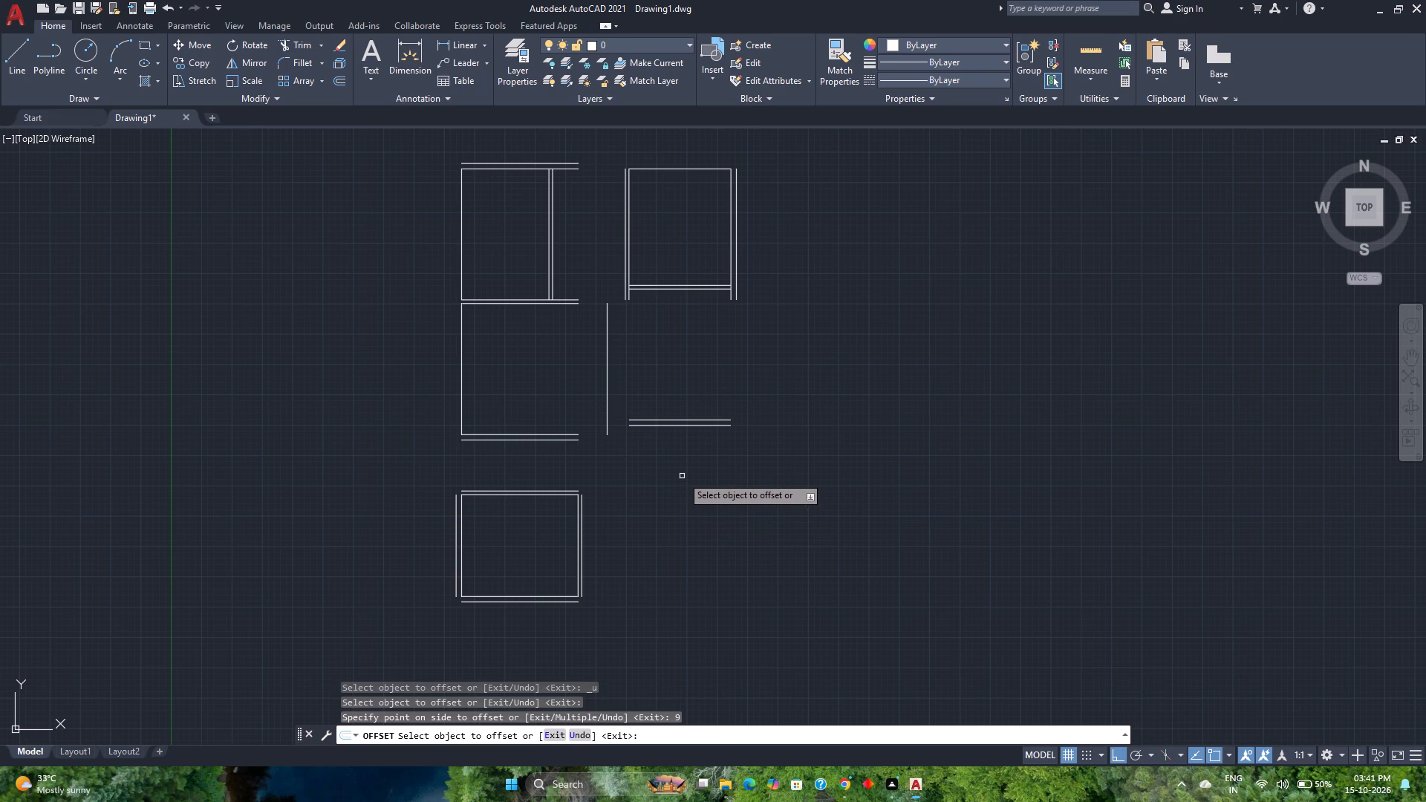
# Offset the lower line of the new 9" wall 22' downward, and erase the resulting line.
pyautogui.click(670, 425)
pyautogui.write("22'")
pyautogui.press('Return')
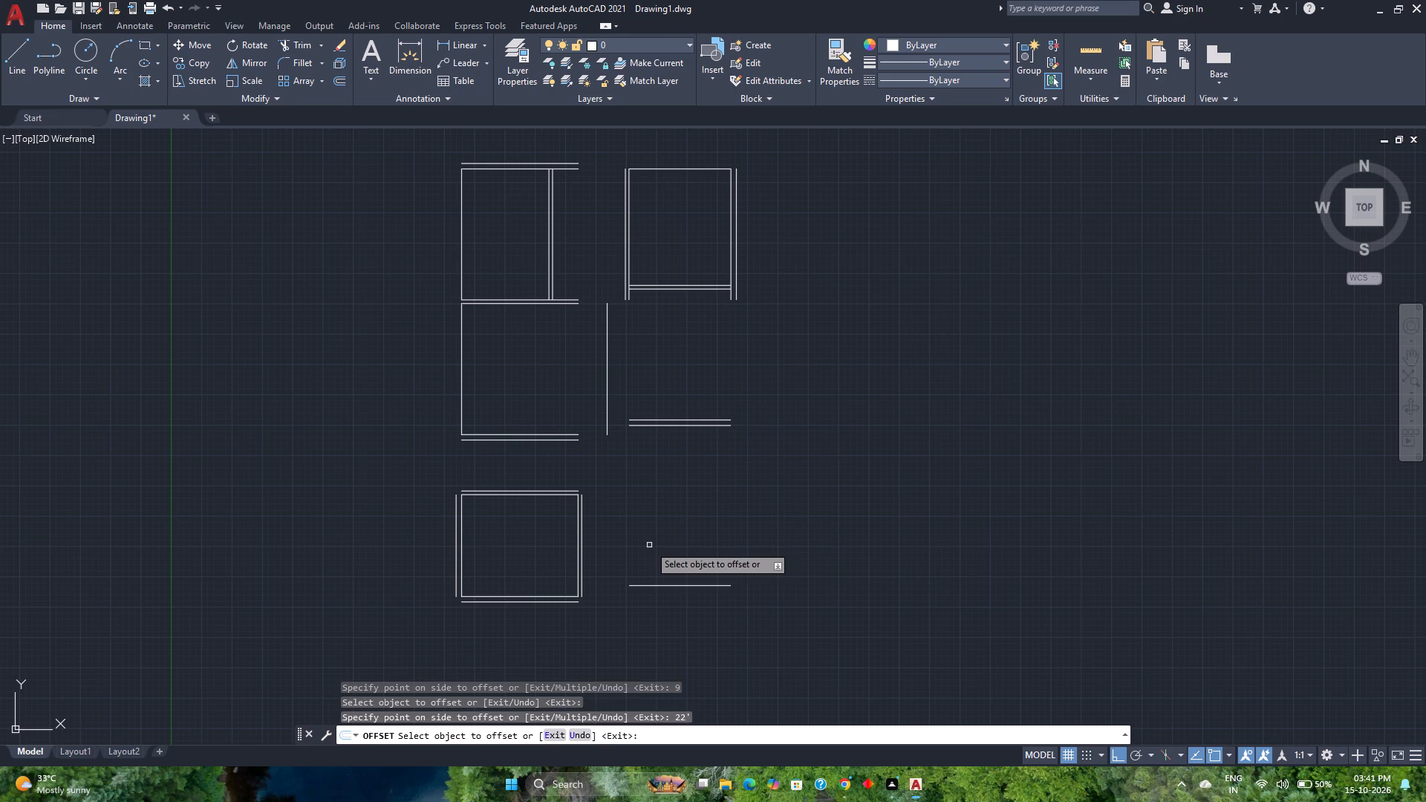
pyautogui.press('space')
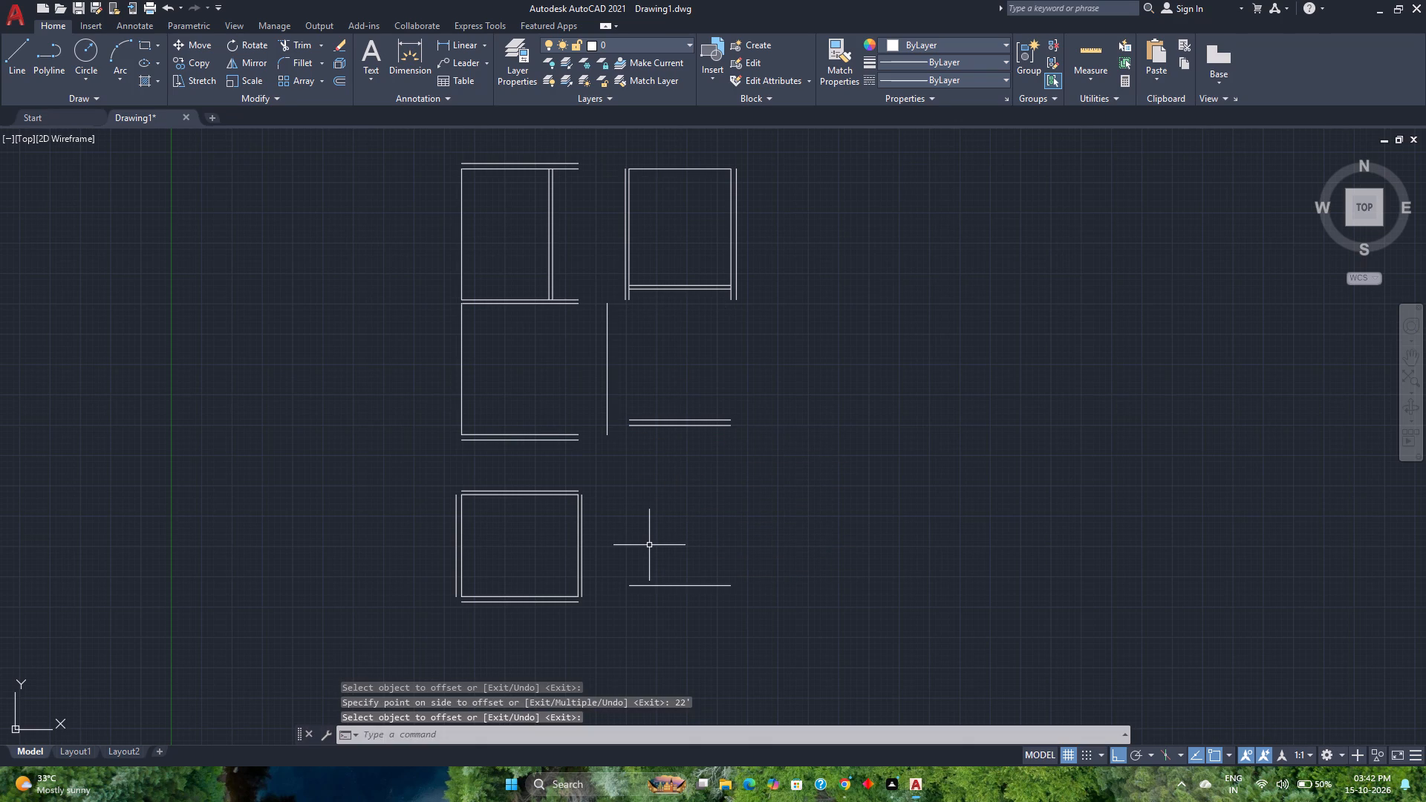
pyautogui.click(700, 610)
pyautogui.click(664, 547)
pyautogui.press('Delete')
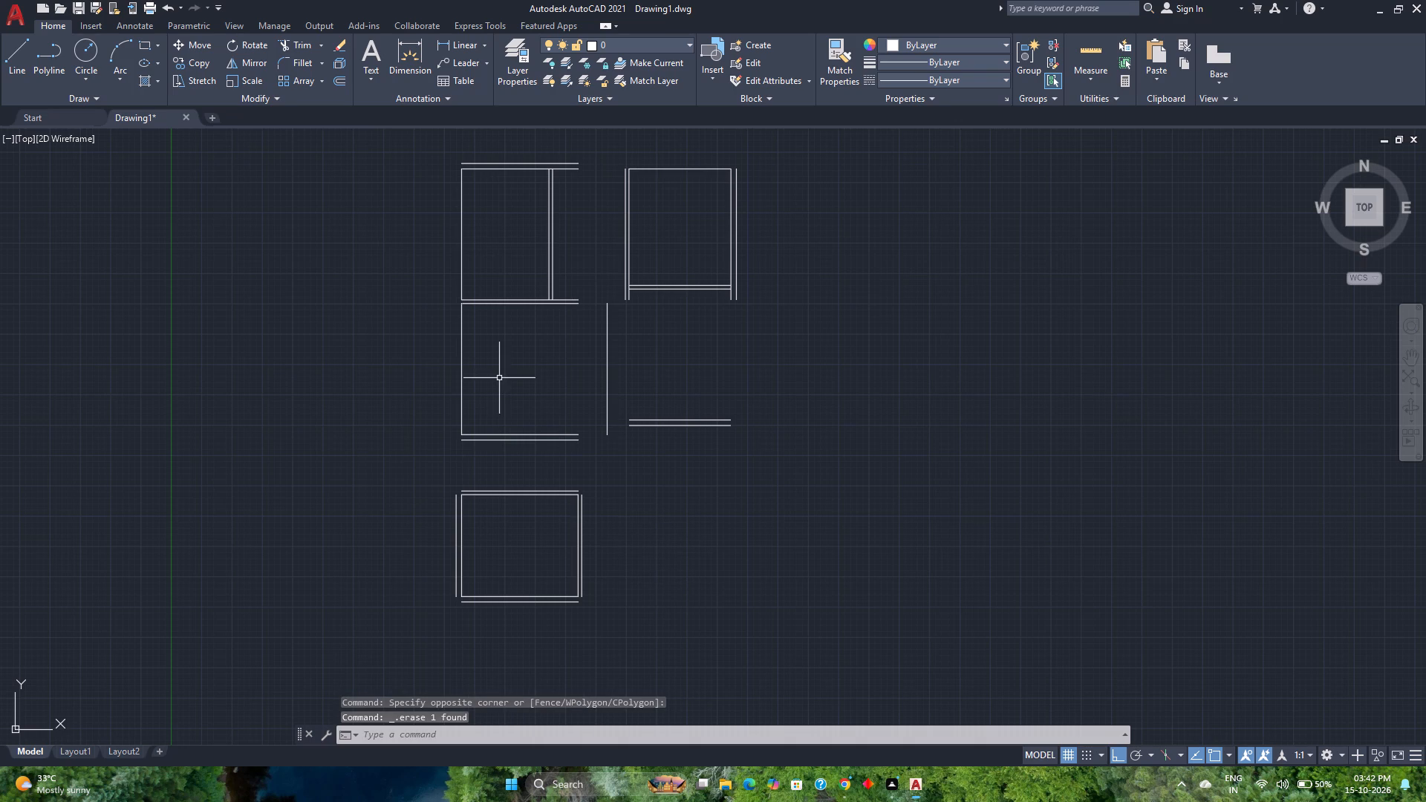
# Fillet the outer left wall line and outer bottom wall line of the lower-left room into a closed corner.
pyautogui.click(285, 56)
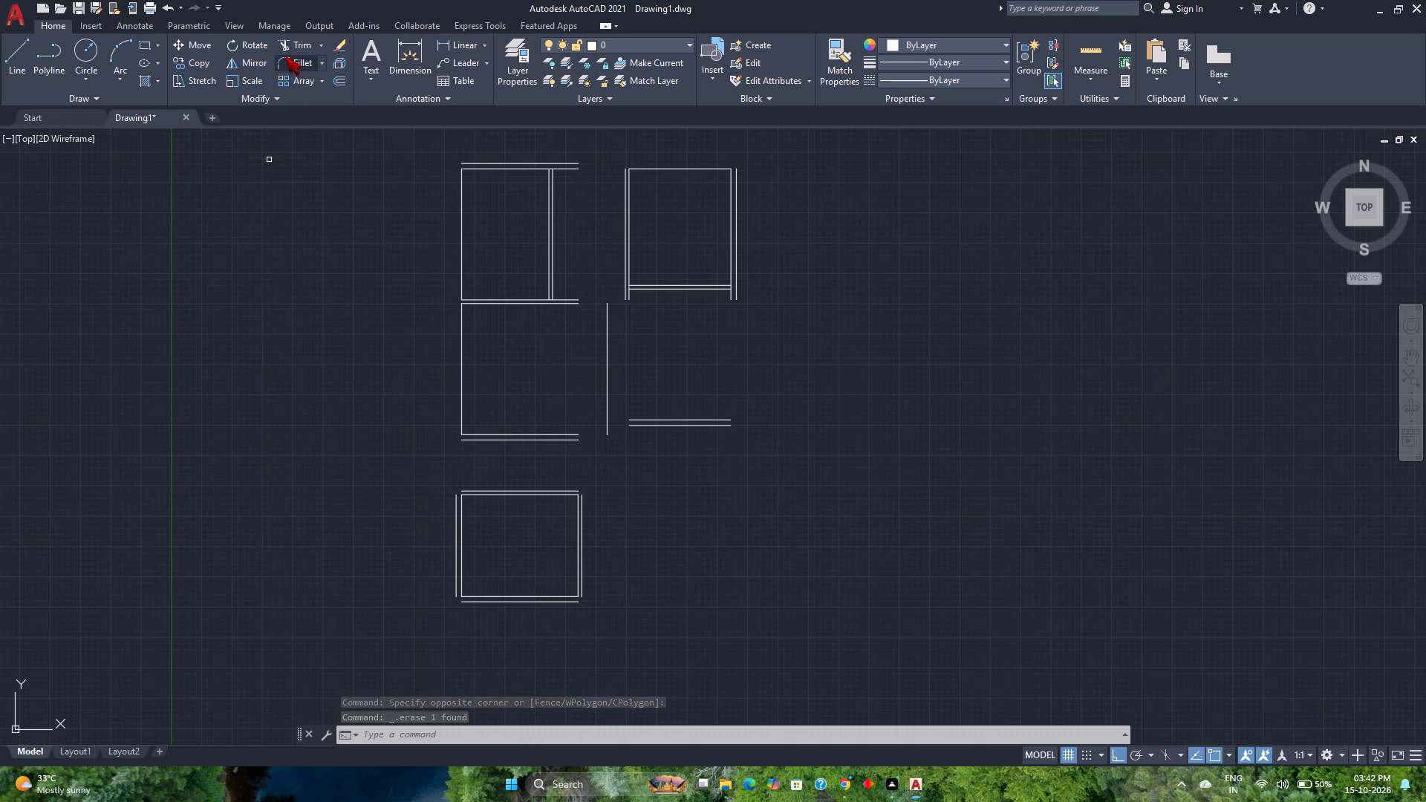
pyautogui.click(455, 589)
pyautogui.click(472, 604)
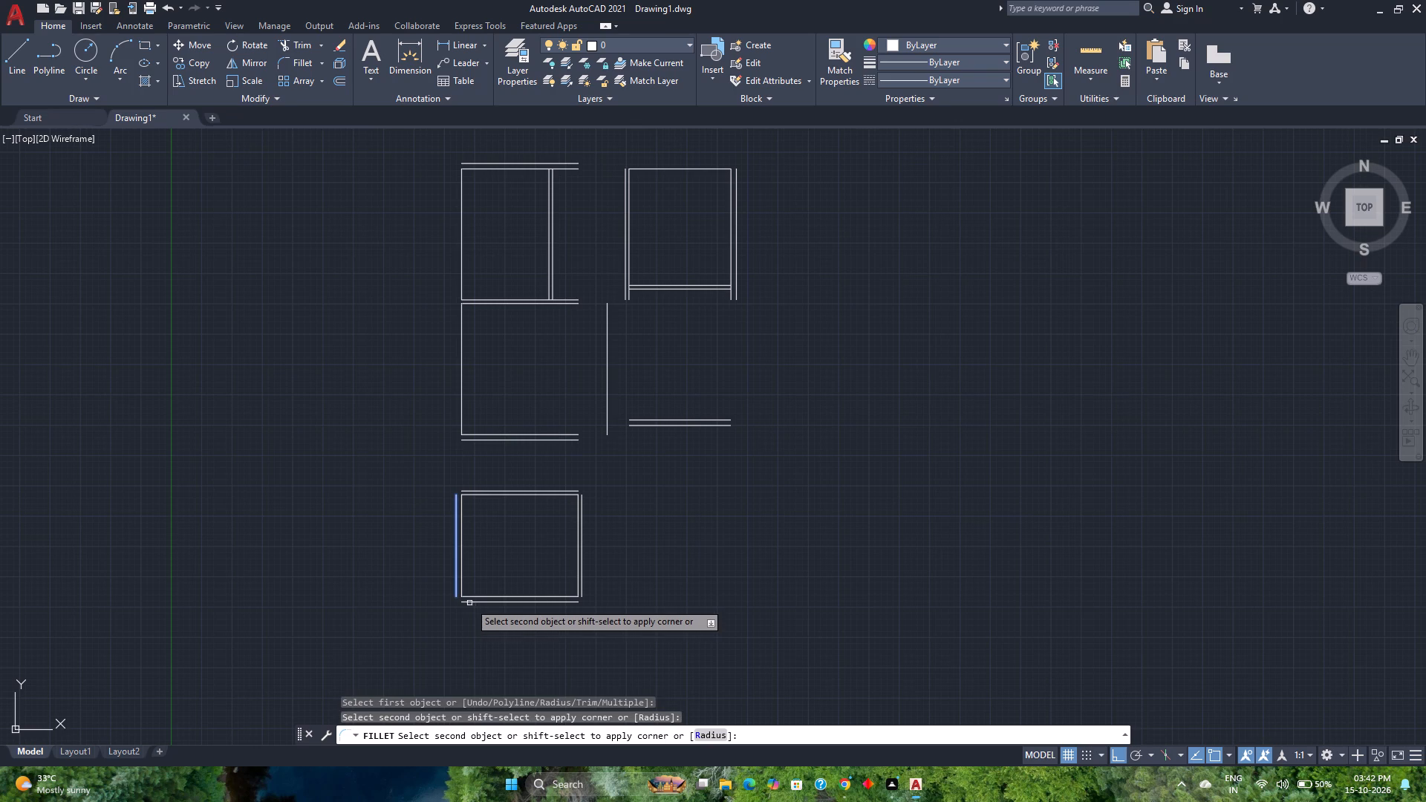
pyautogui.click(469, 602)
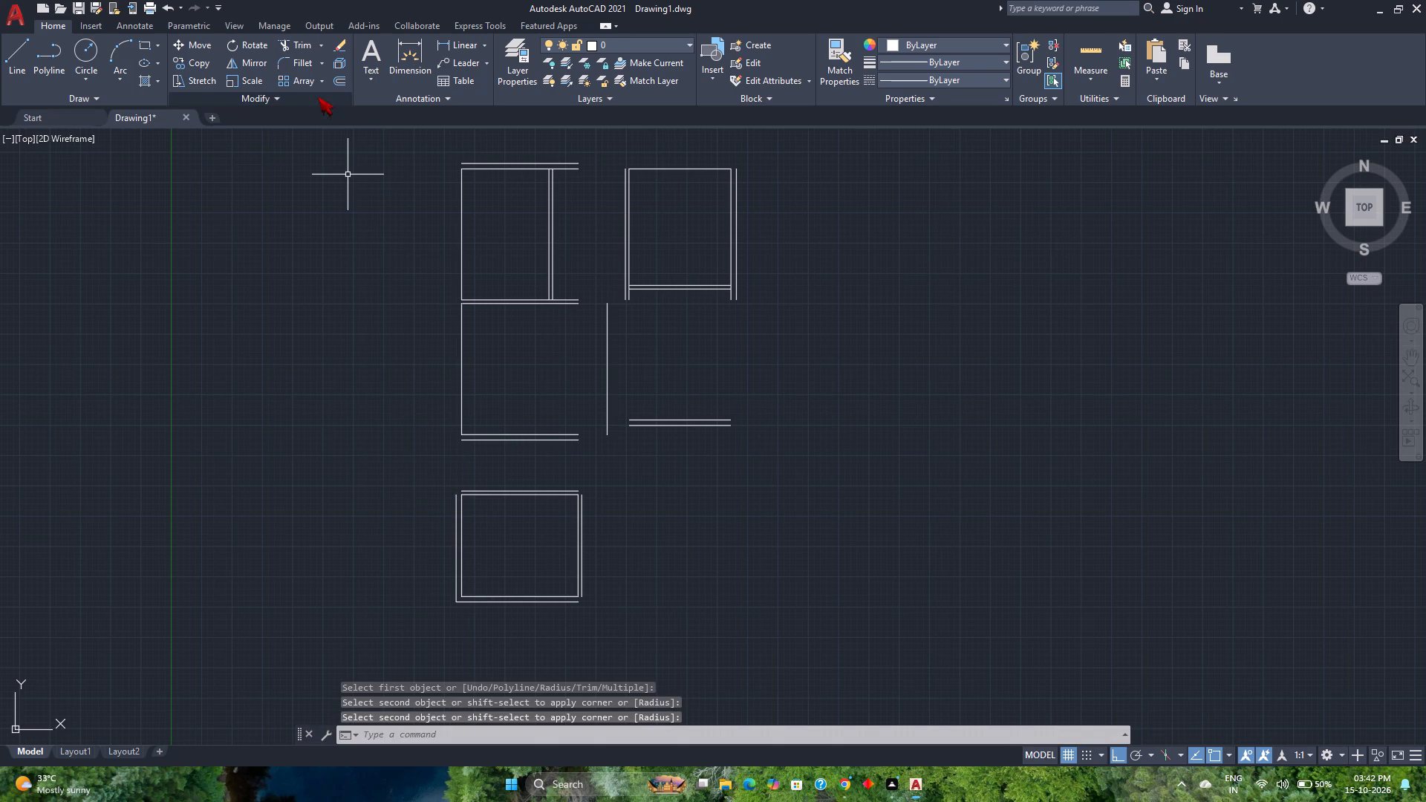
# Fillet the plan's outermost wall lines at the upper-left, upper-right and lower-right corners, using the Multiple option, to close the outer boundary.
pyautogui.click(336, 84)
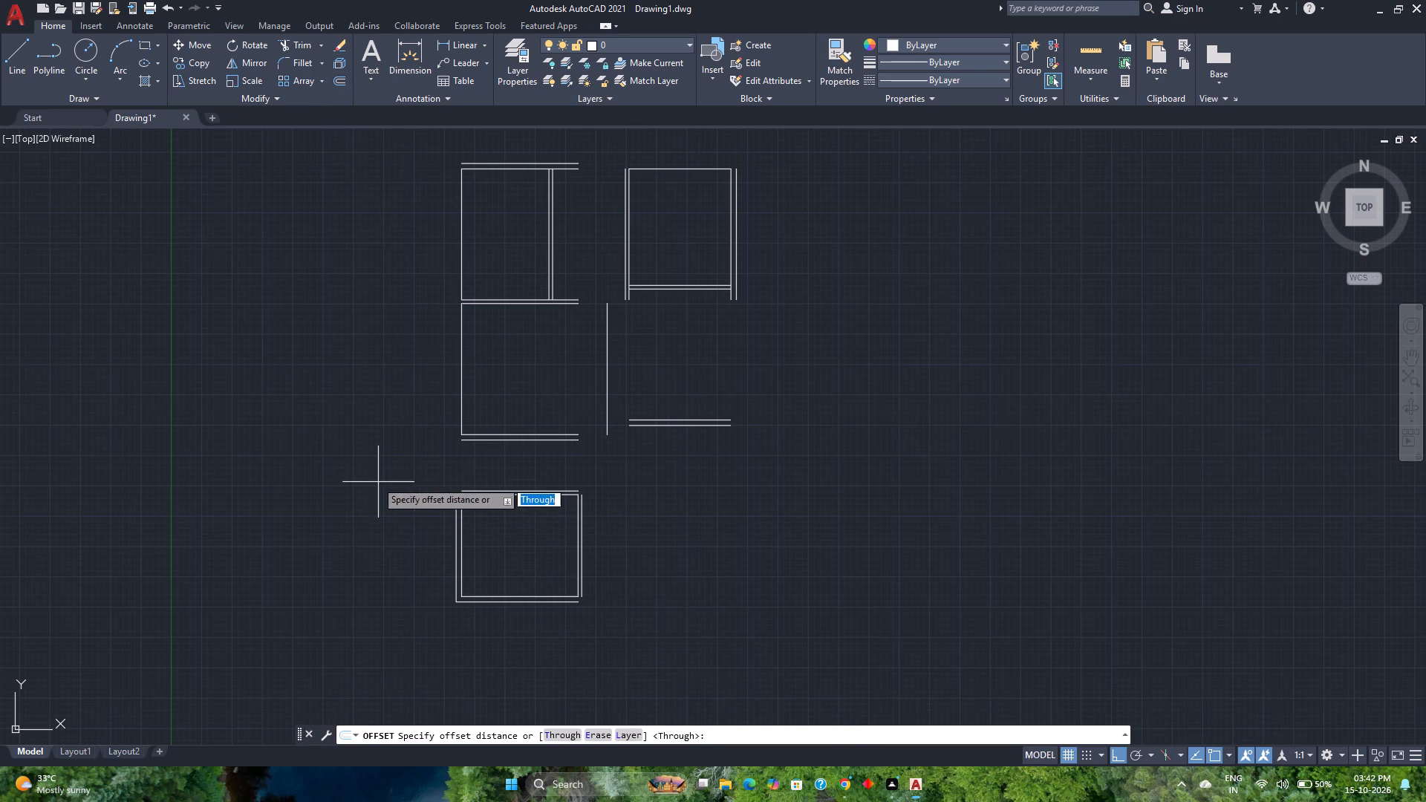
pyautogui.click(293, 61)
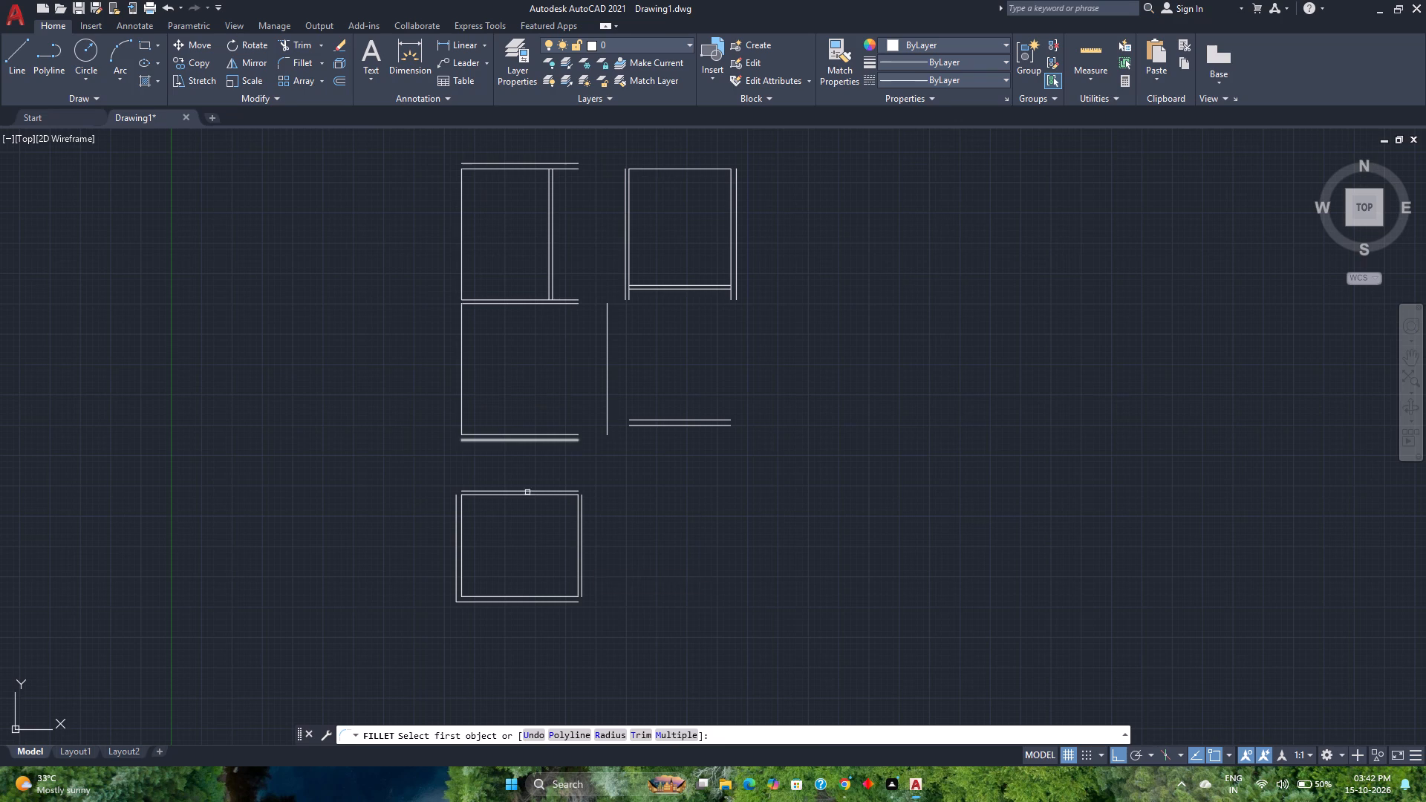
pyautogui.click(677, 731)
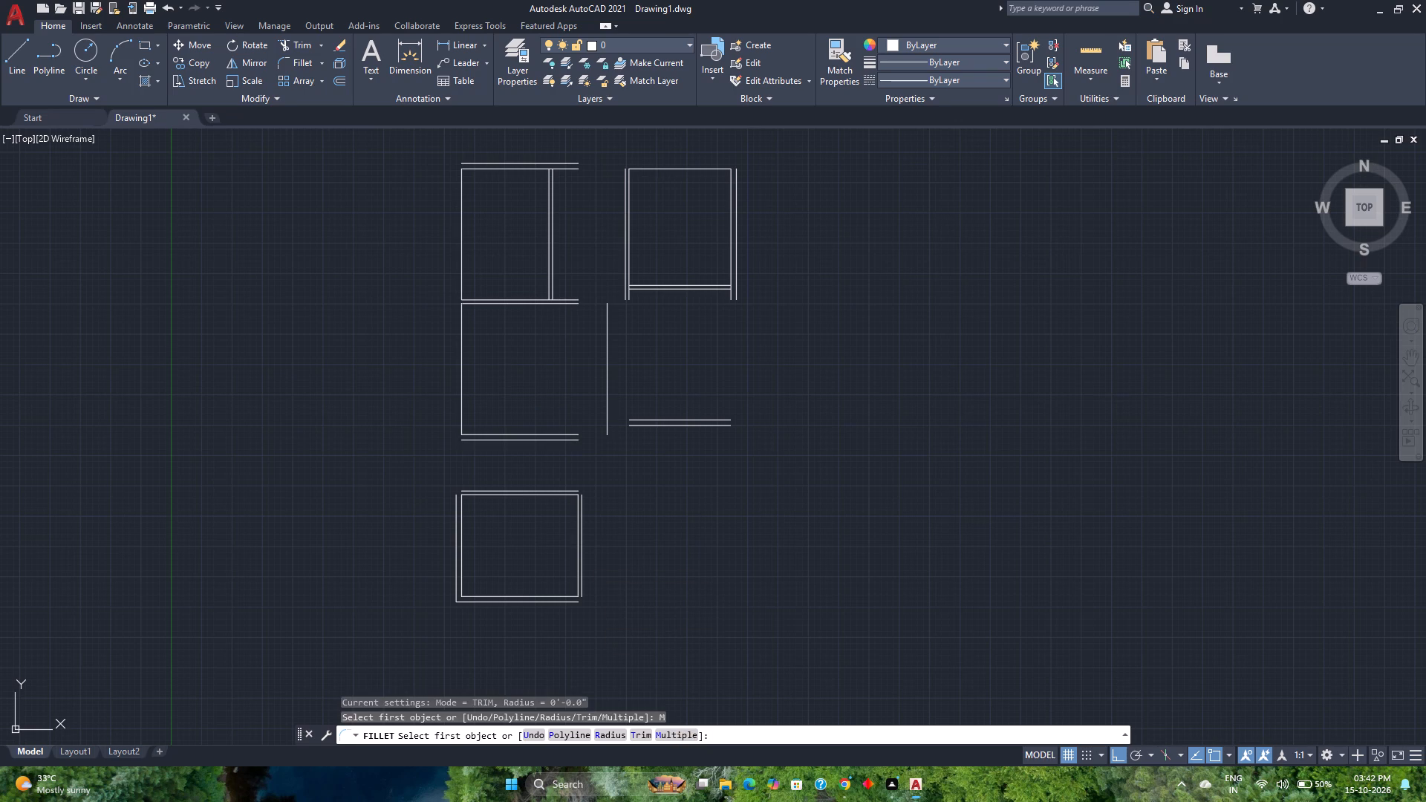
pyautogui.click(497, 162)
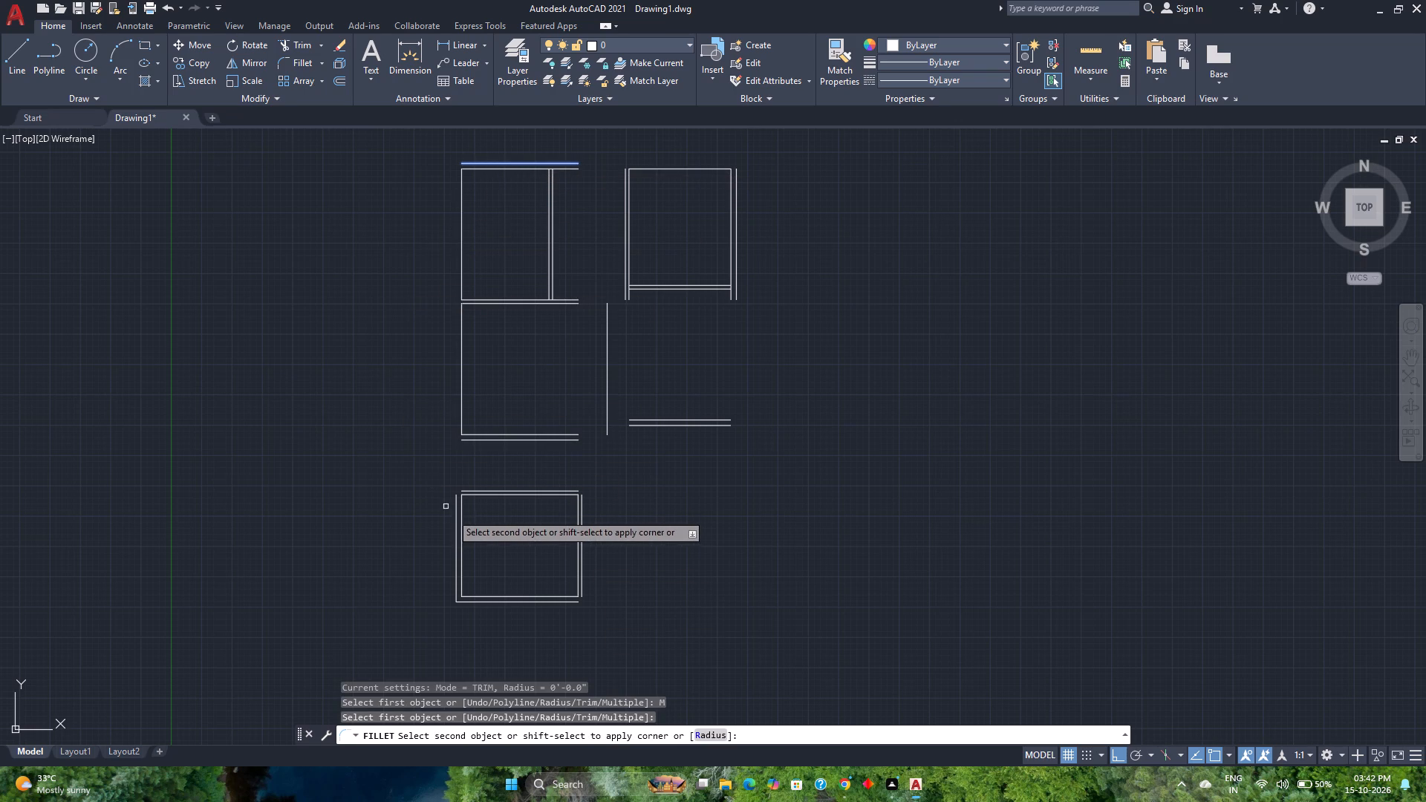
pyautogui.click(458, 516)
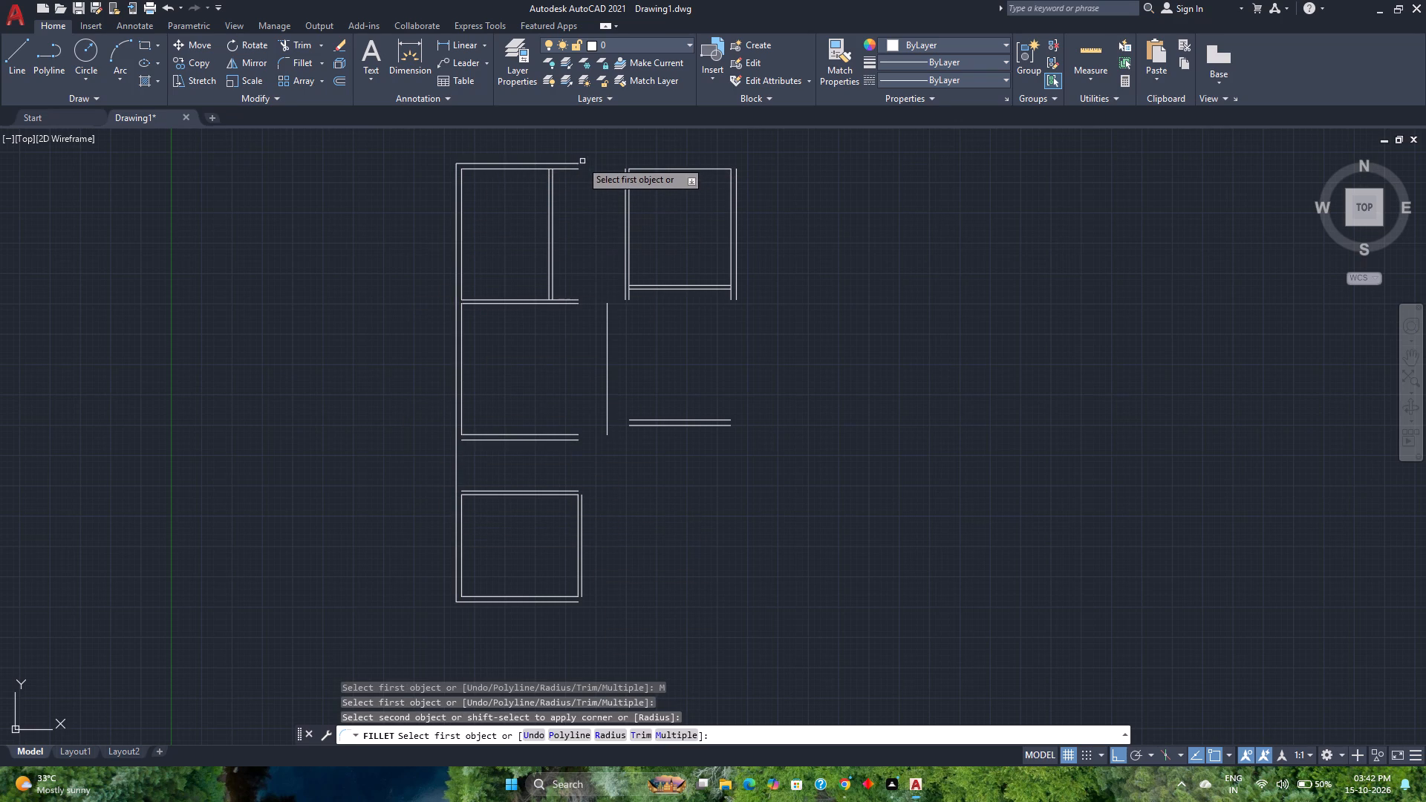
pyautogui.click(576, 162)
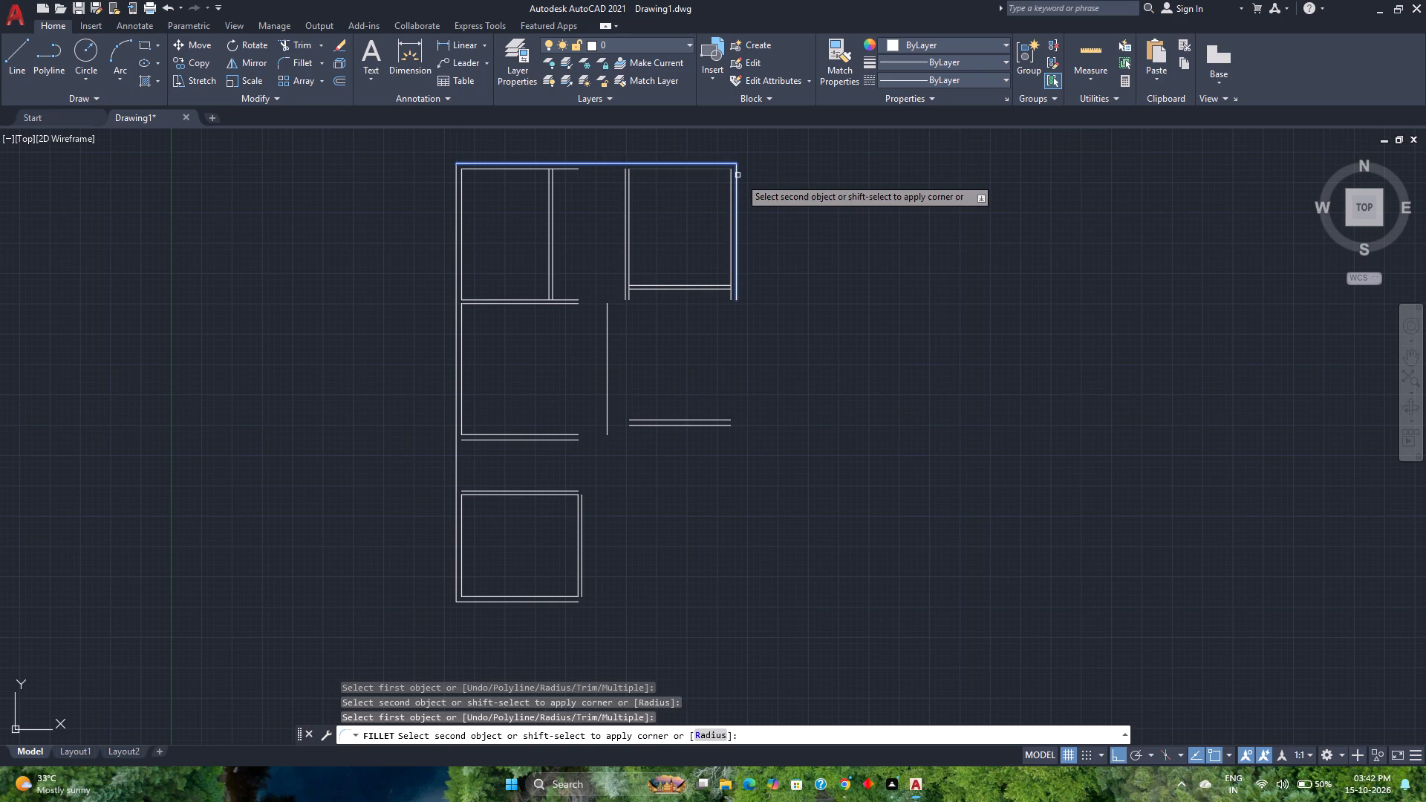
pyautogui.click(738, 194)
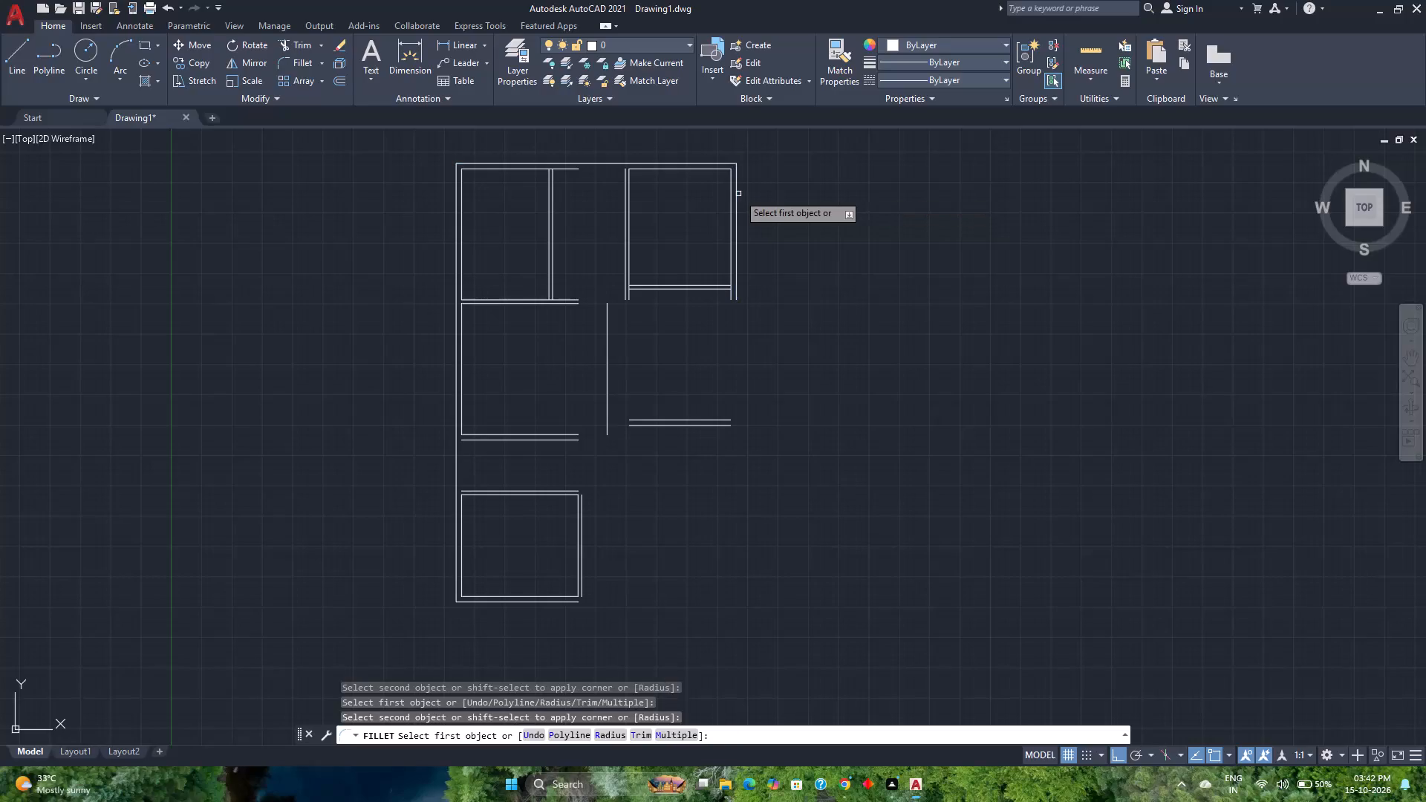
pyautogui.click(736, 203)
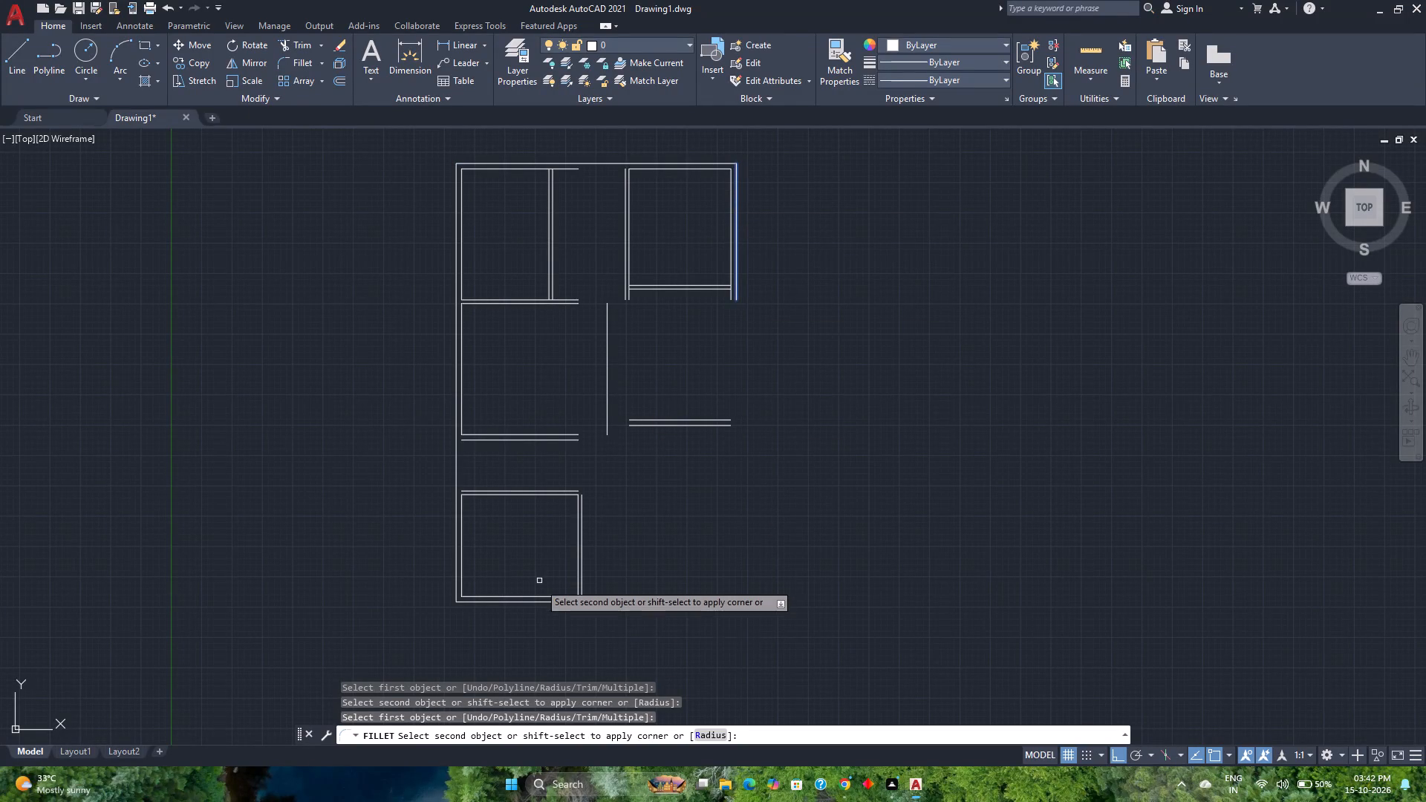
pyautogui.click(540, 603)
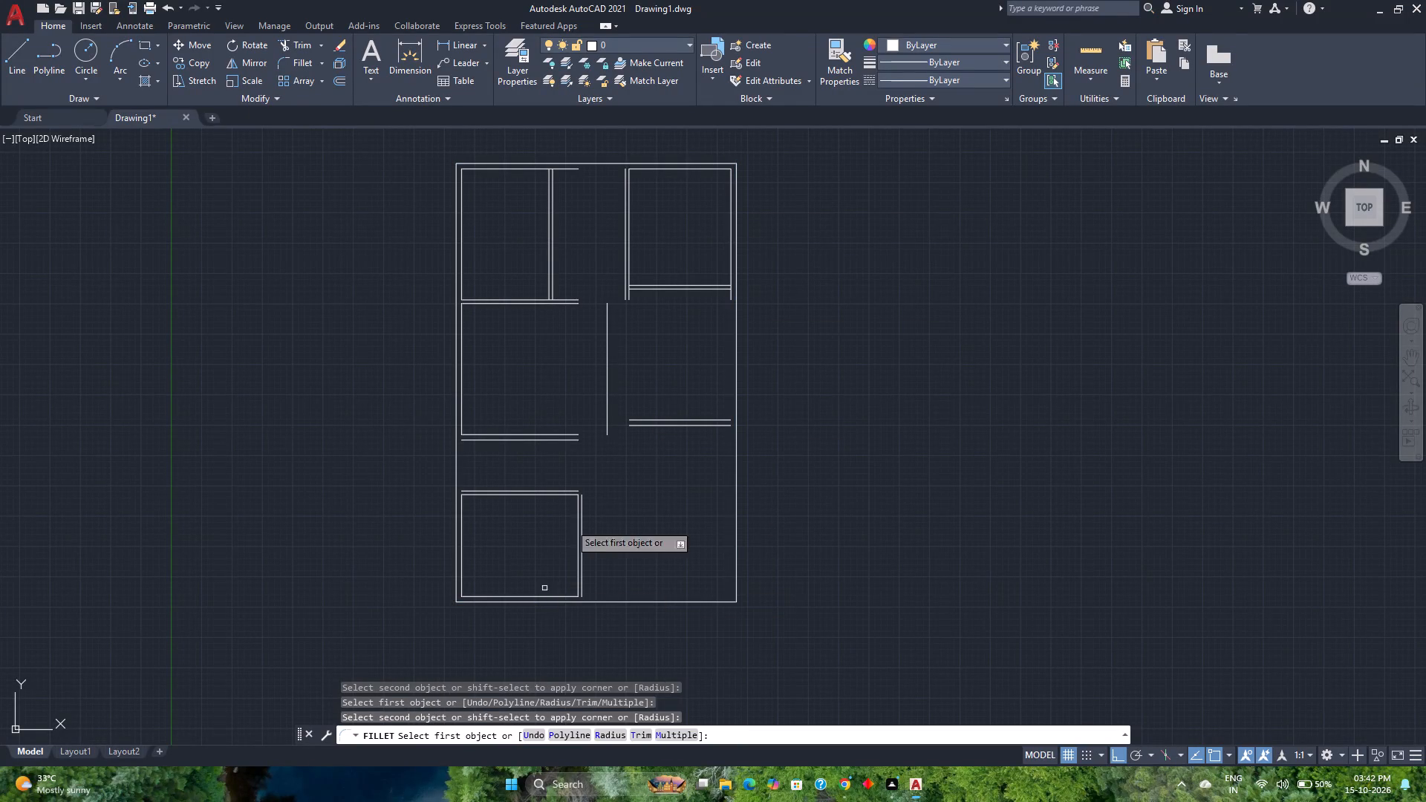
# Fillet both lines of the wall below the upper-left rooms to the matching lines of the upper-right room's left wall.
pyautogui.moveTo(650, 339); pyautogui.dragTo(694, 426, button='middle')
pyautogui.middleClick(694, 426)
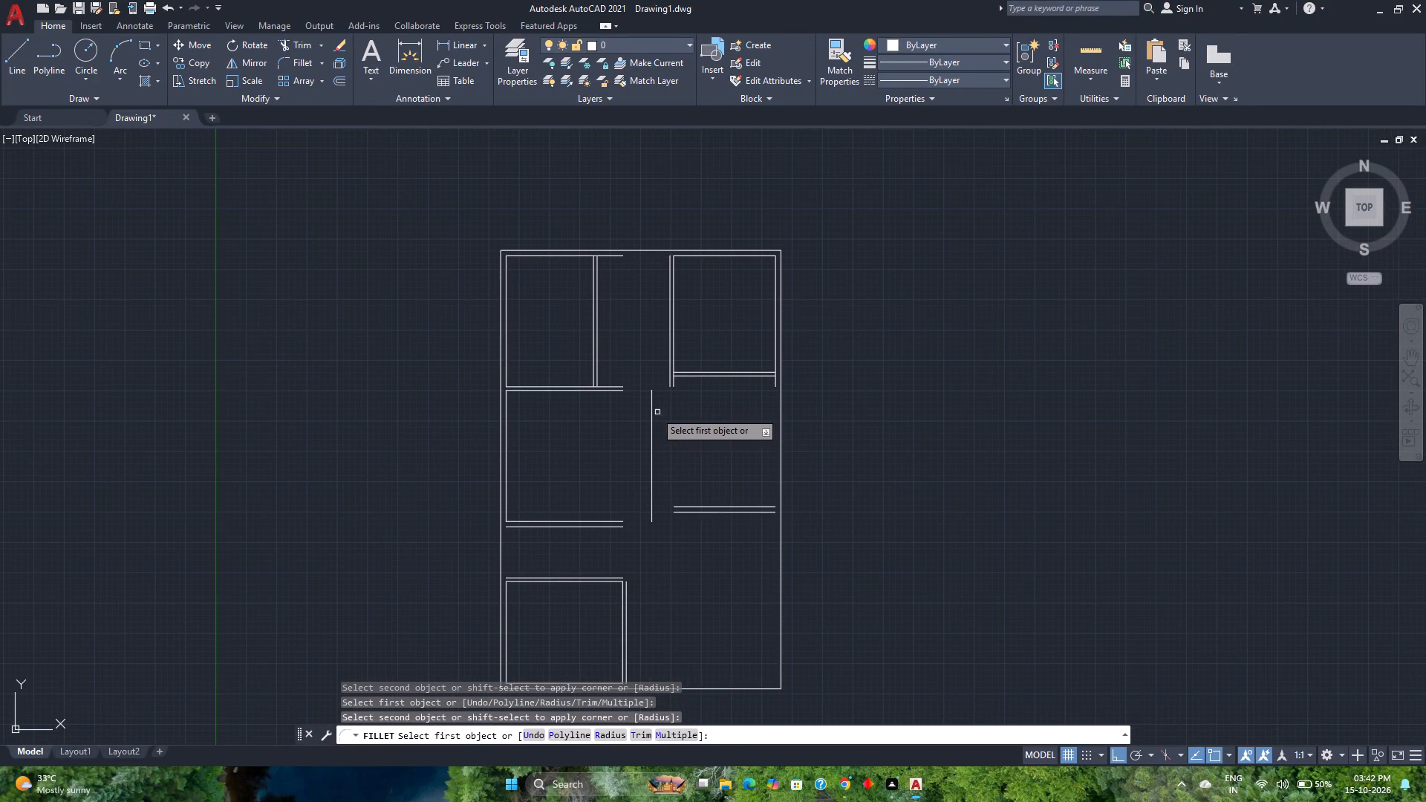
pyautogui.click(619, 385)
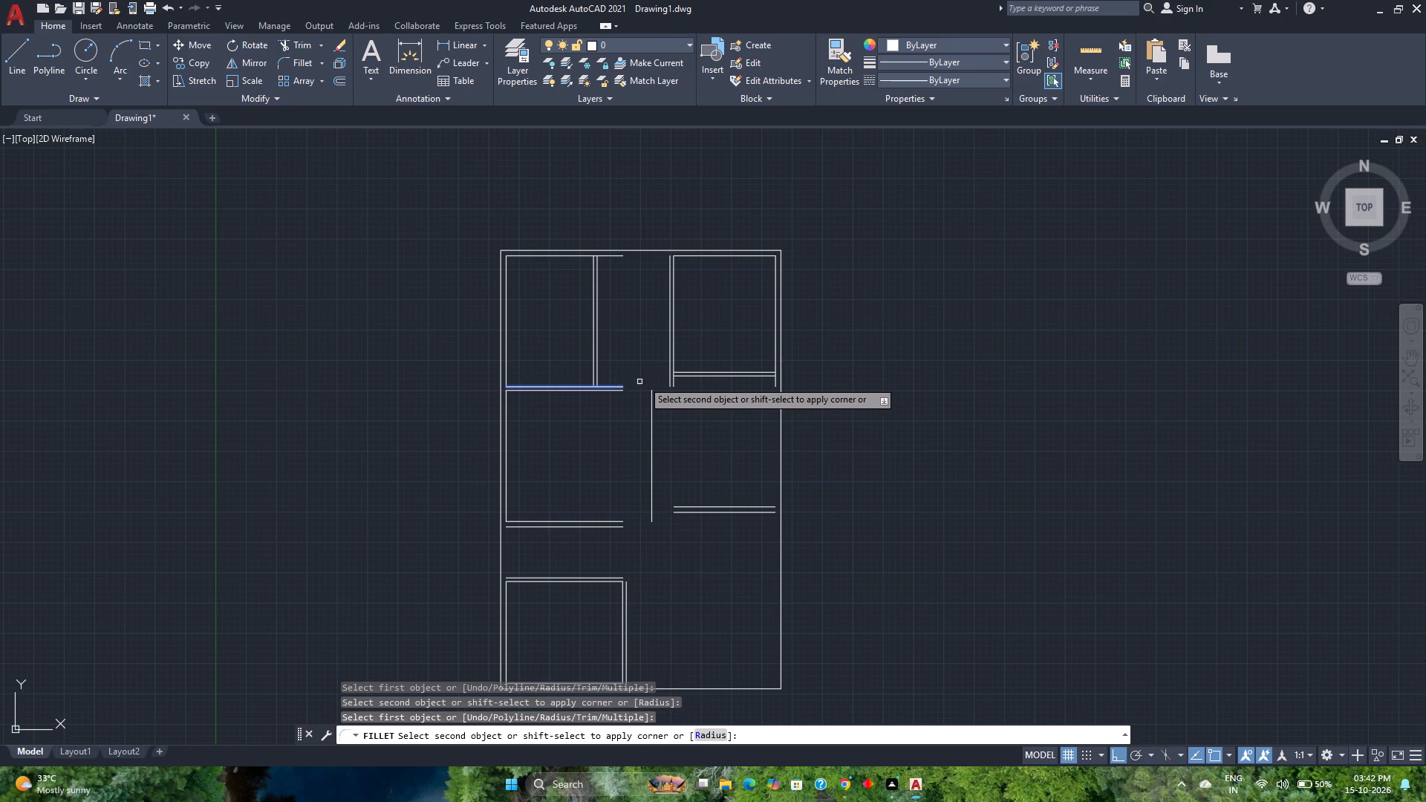
pyautogui.click(669, 367)
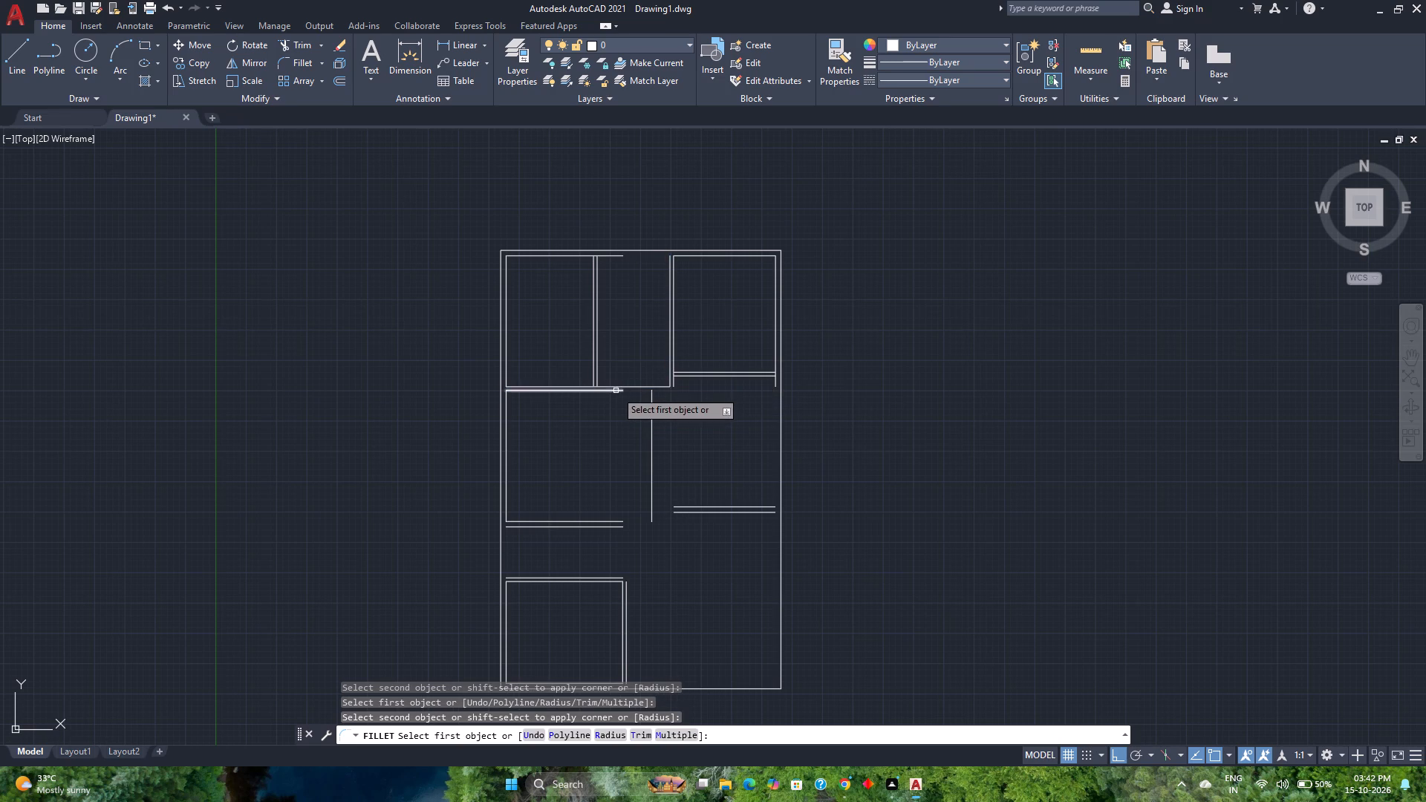
pyautogui.click(616, 391)
pyautogui.scroll(3, 678, 383)
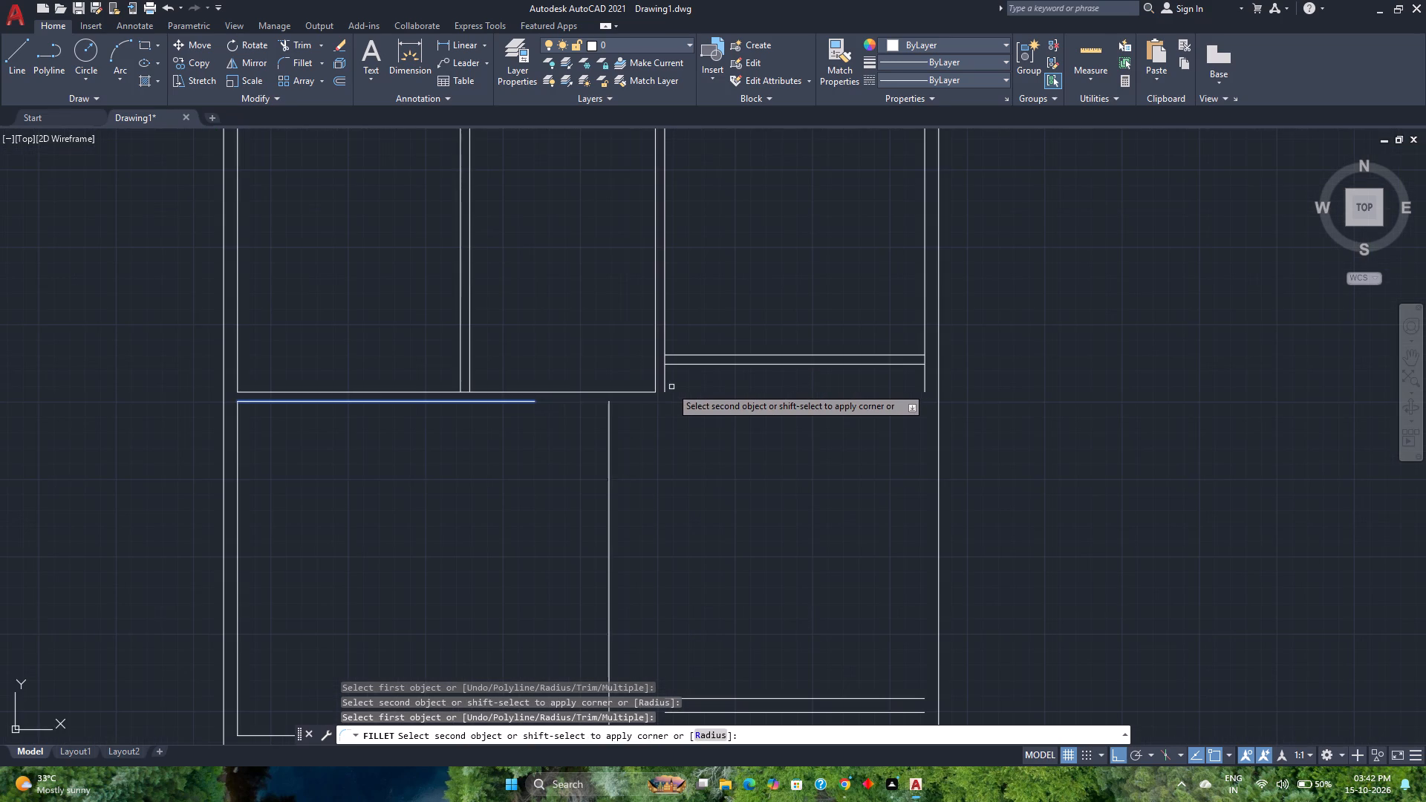
pyautogui.click(665, 389)
pyautogui.scroll(-2, 696, 408)
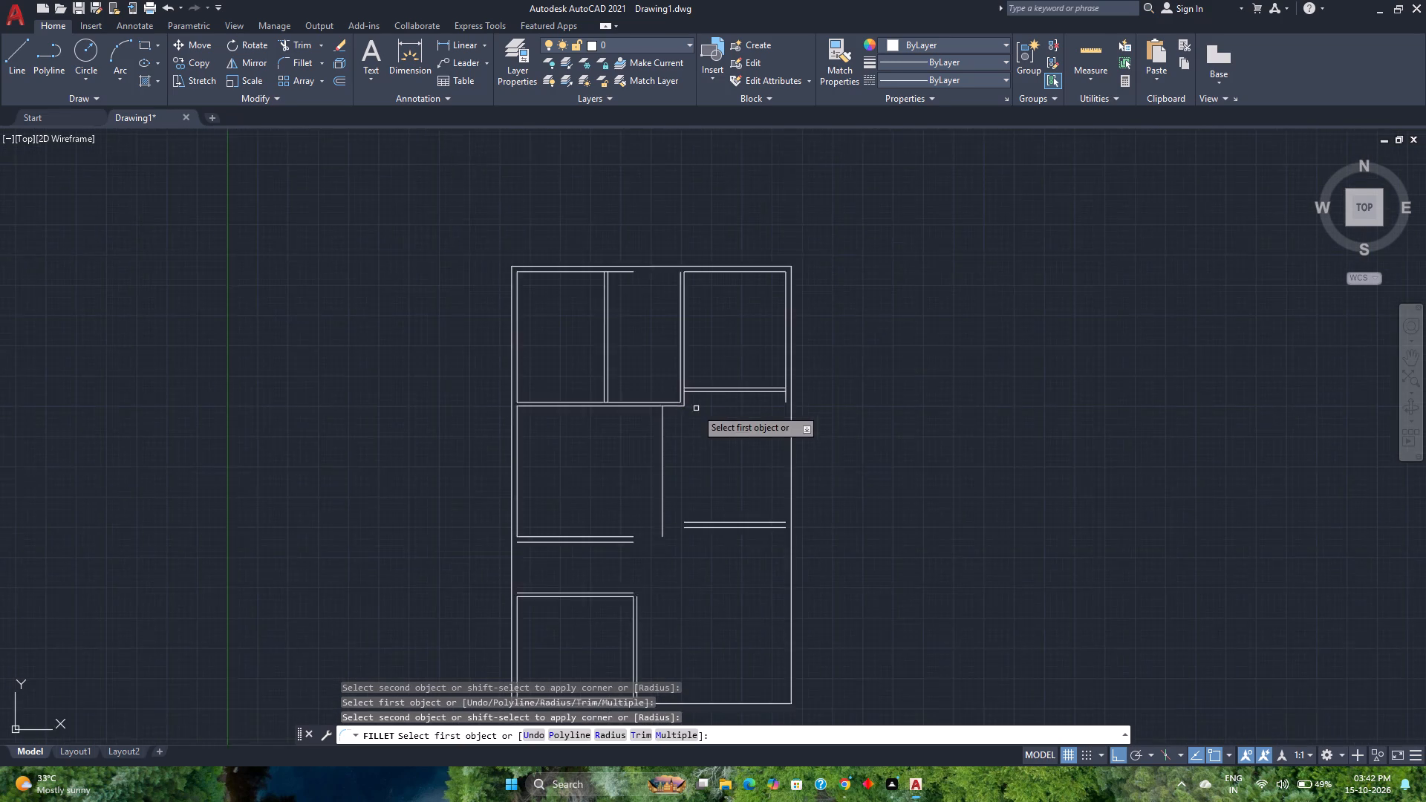
# Fillet the upper line of the right-hand 9" wall with the inner line of the plan's right exterior wall.
pyautogui.scroll(-1, 696, 408)
pyautogui.click(738, 477)
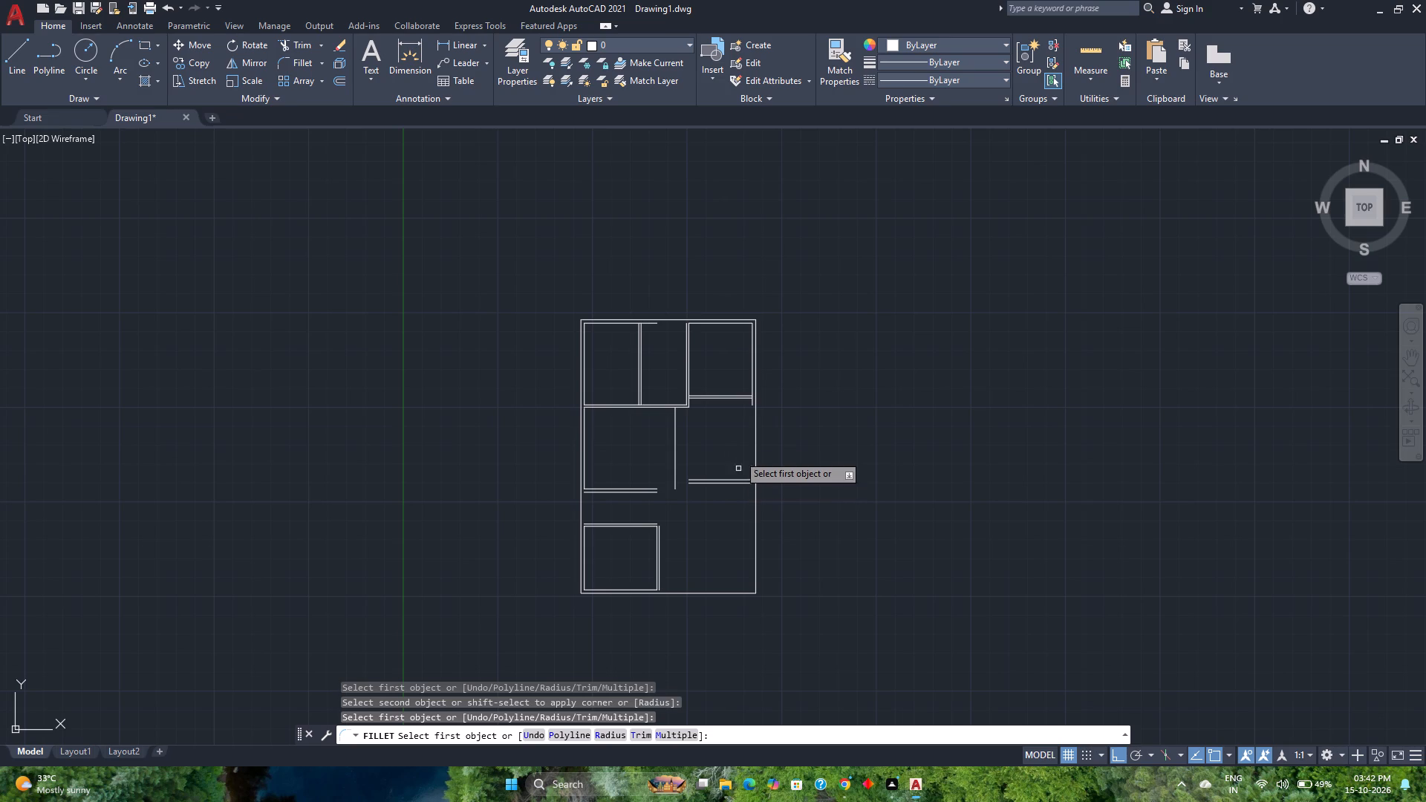
pyautogui.click(737, 479)
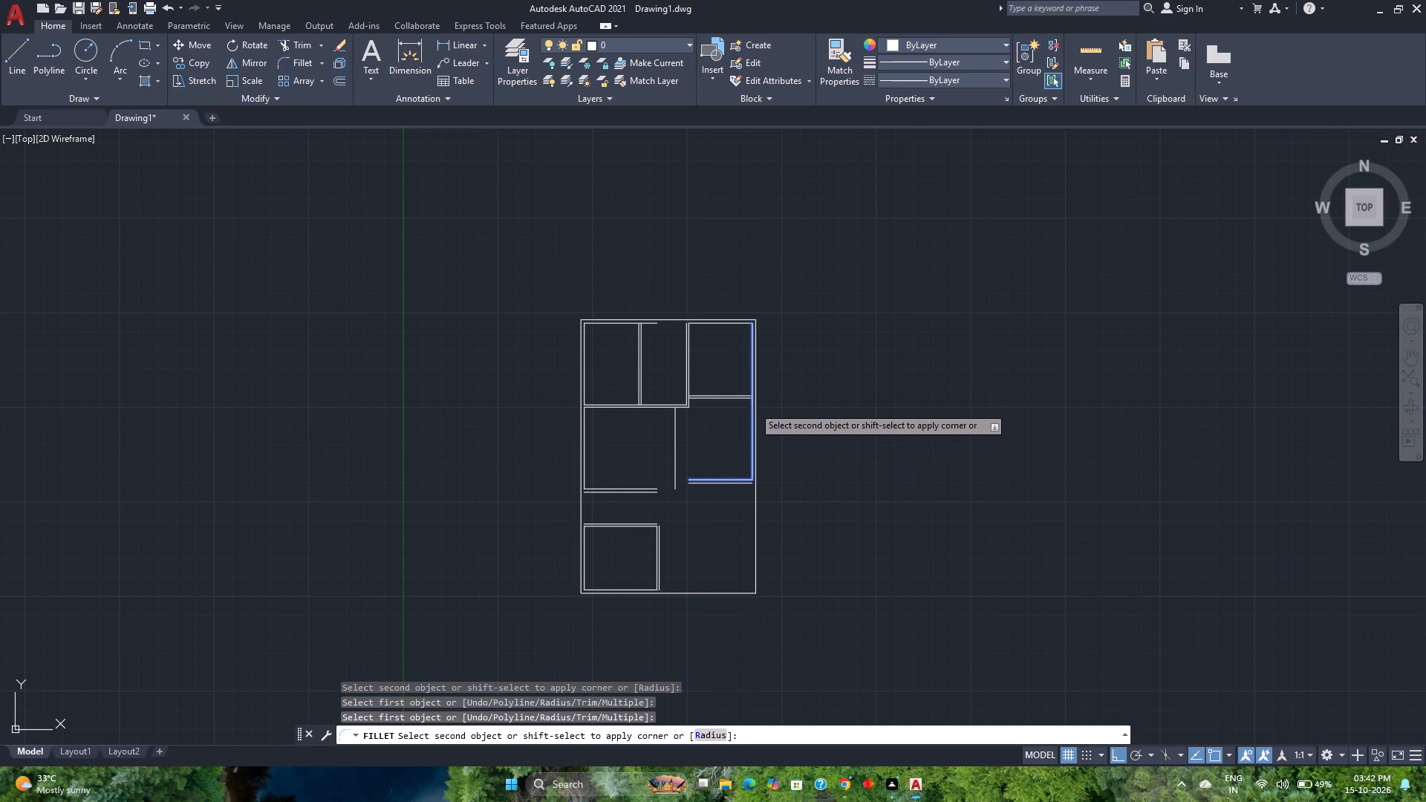
pyautogui.click(753, 406)
pyautogui.moveTo(676, 527); pyautogui.dragTo(661, 483, button='middle')
pyautogui.middleClick(661, 482)
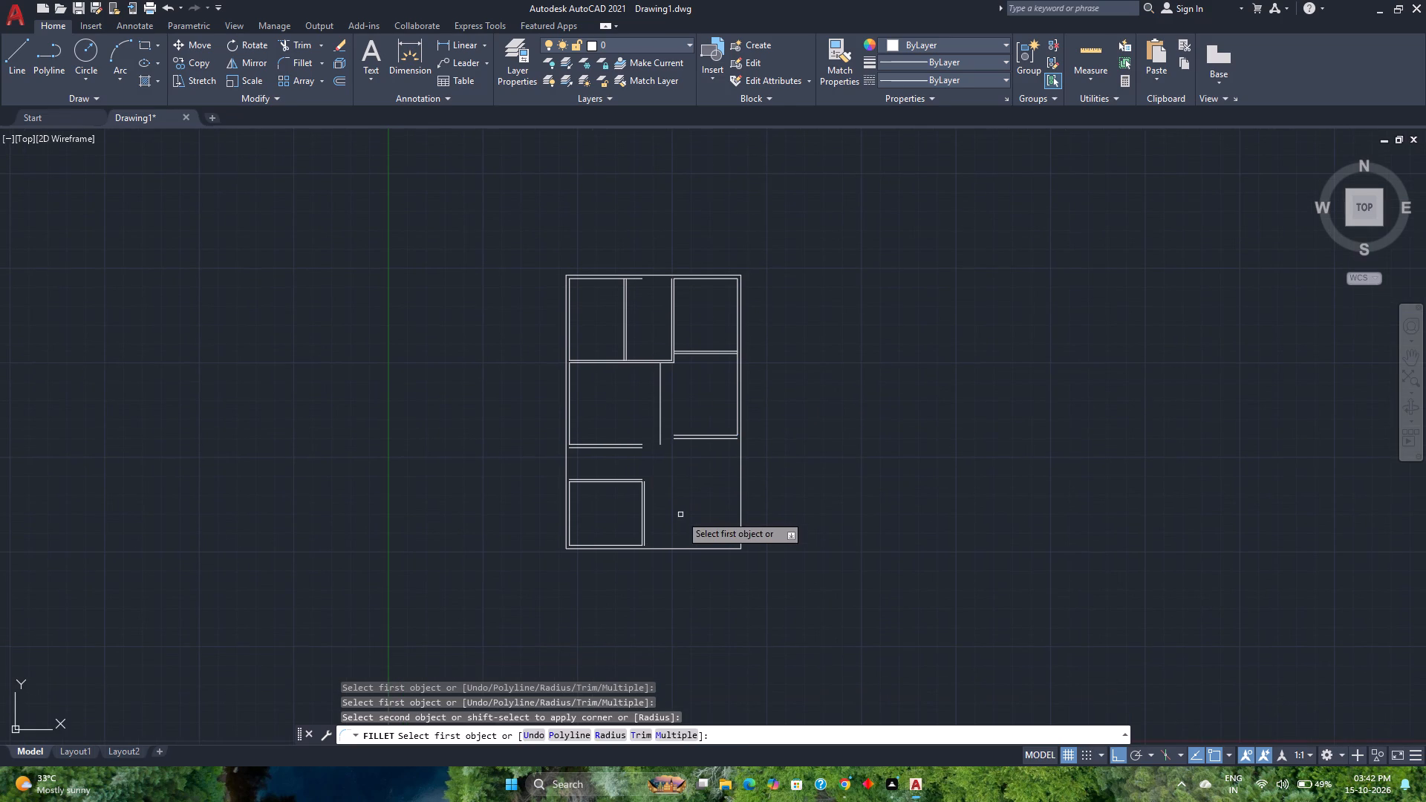
pyautogui.click(644, 544)
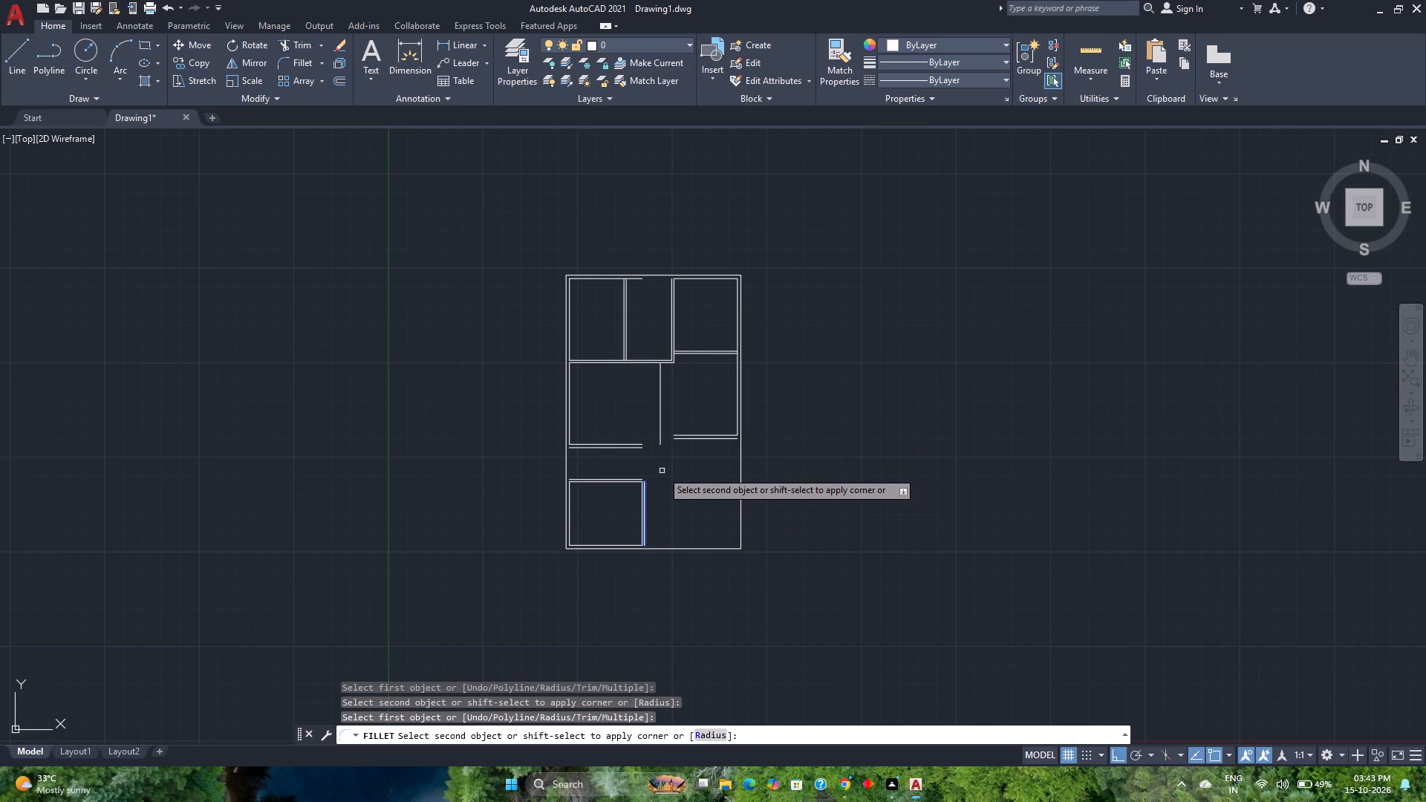
pyautogui.press('Escape')
# Draw two vertical lines closing both ends of the space between the middle-left room's bottom wall and the lower-left room's top wall.
pyautogui.scroll(2, 655, 465)
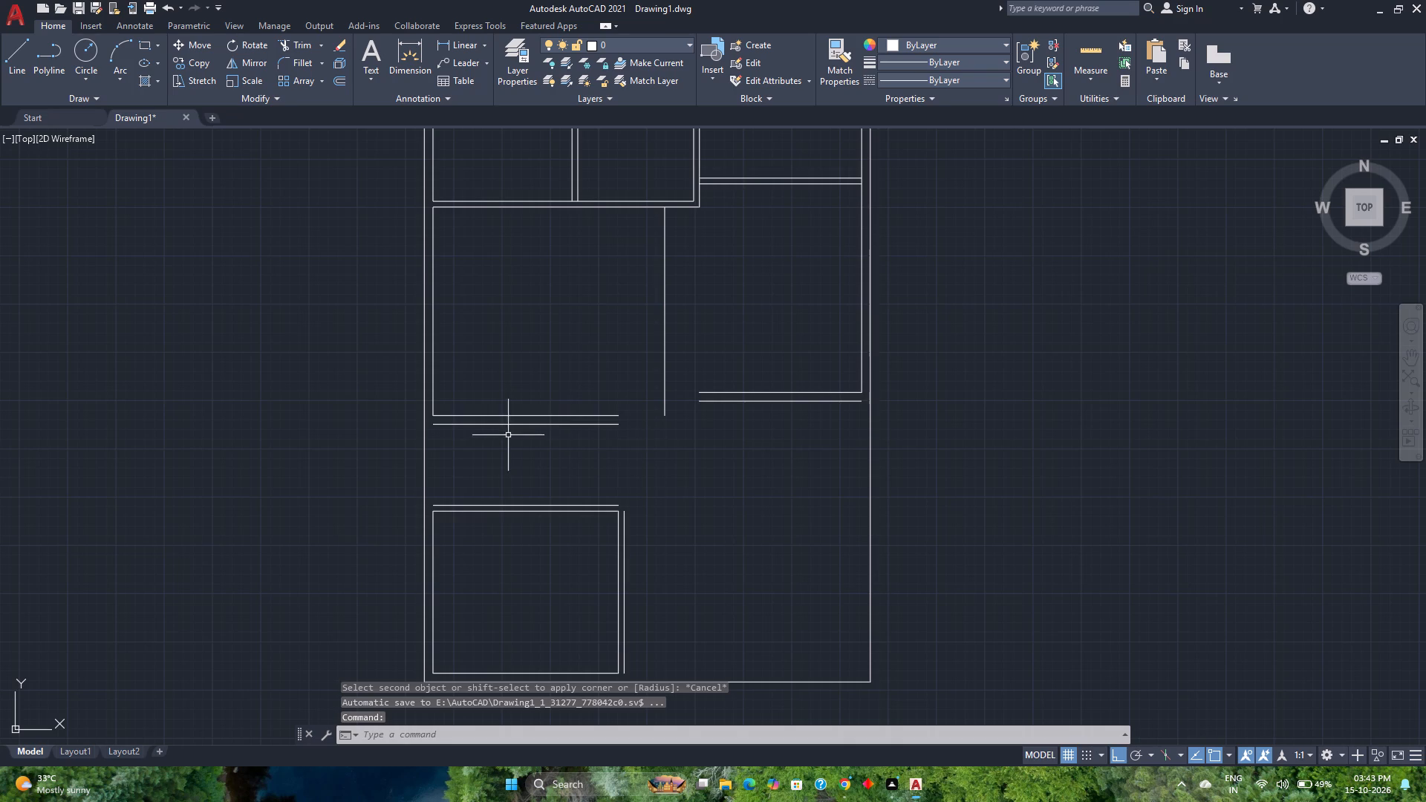
pyautogui.click(13, 58)
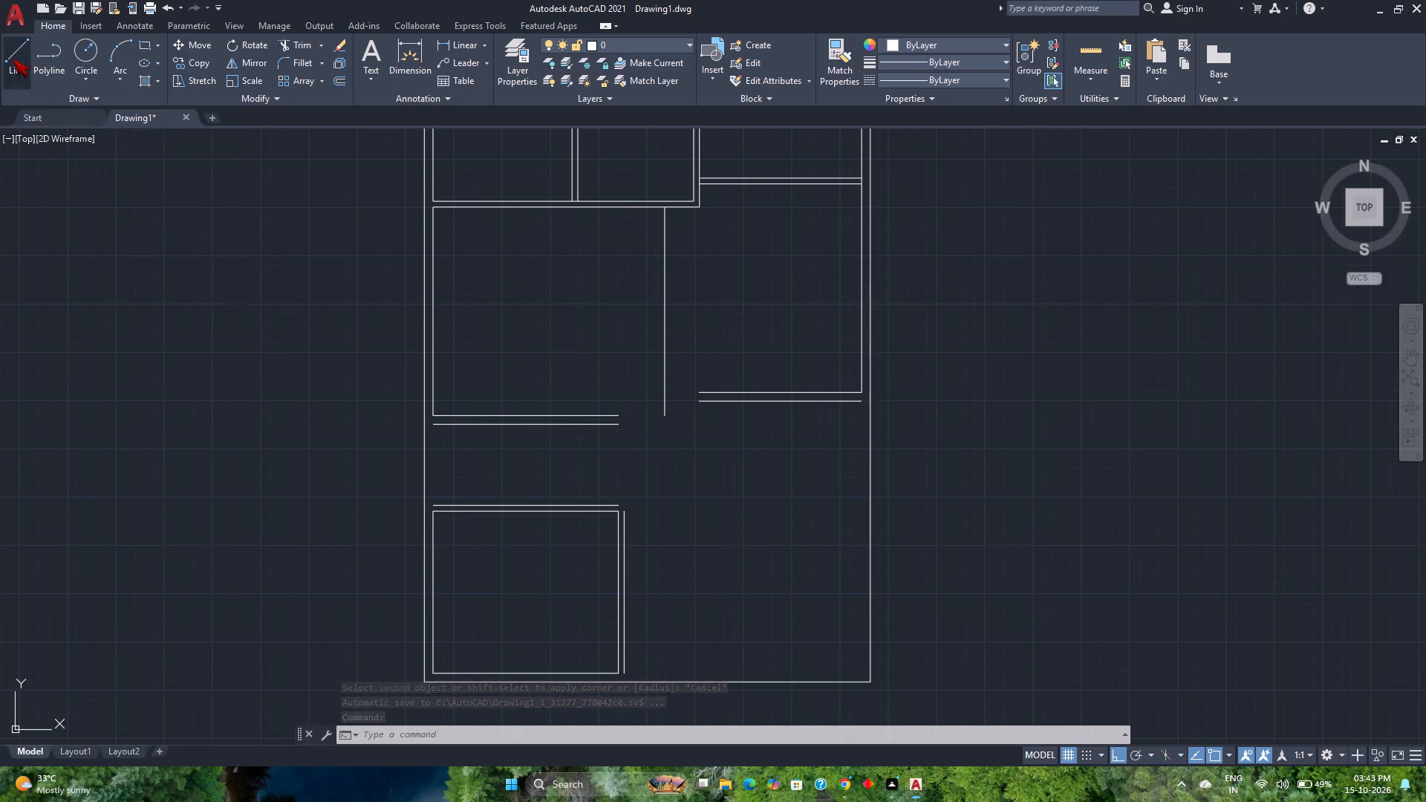
pyautogui.scroll(2, 424, 442)
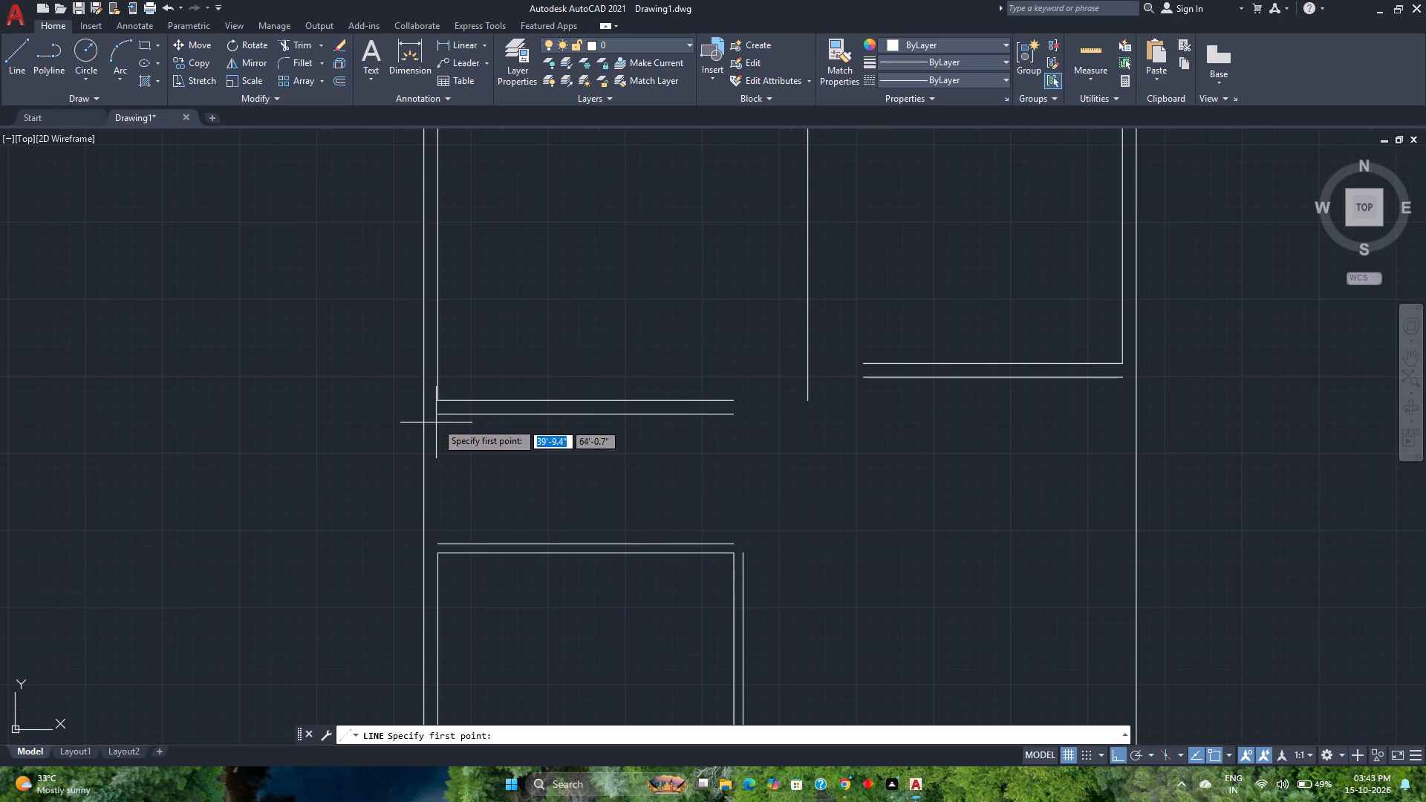
pyautogui.click(437, 417)
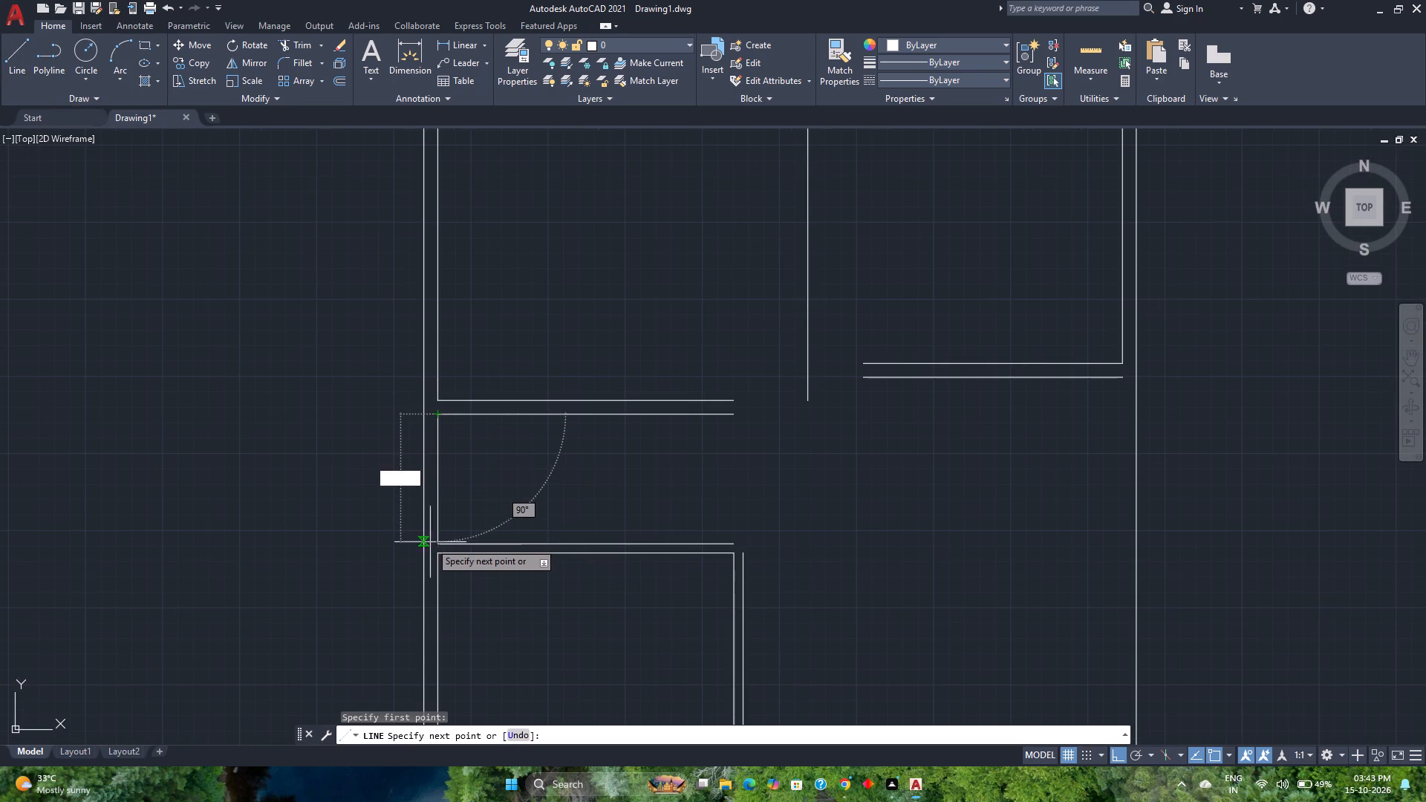
pyautogui.click(436, 543)
pyautogui.press('Escape')
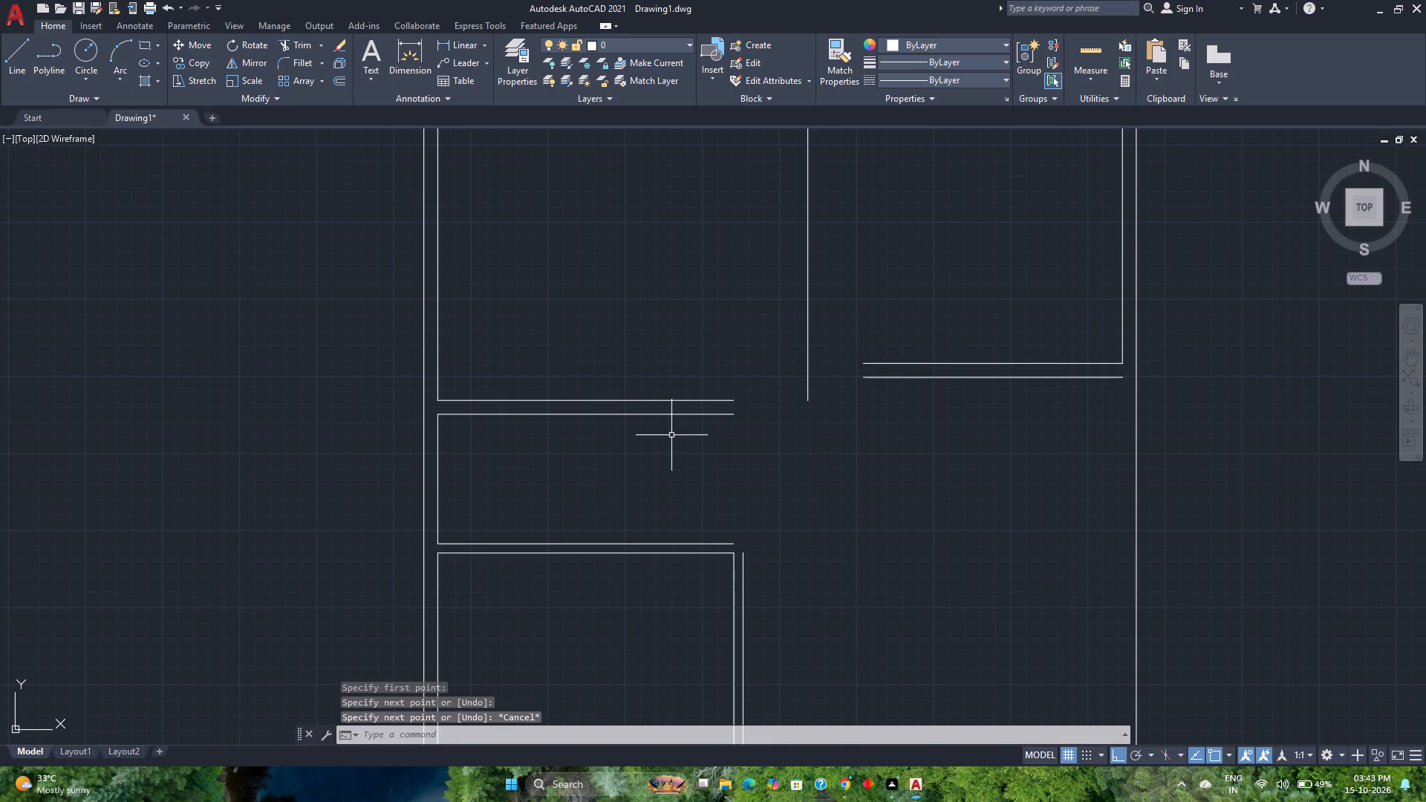
pyautogui.press('space')
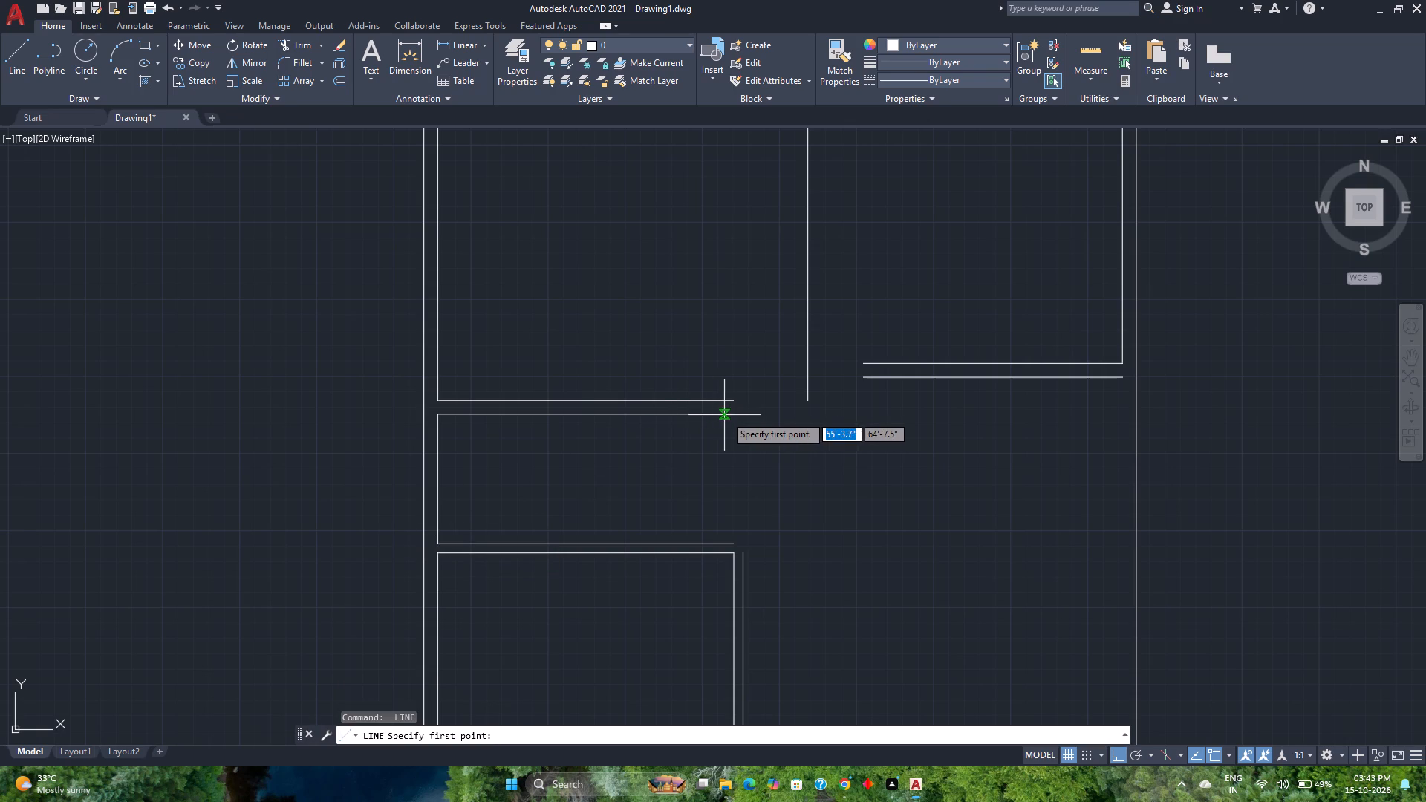
pyautogui.click(732, 415)
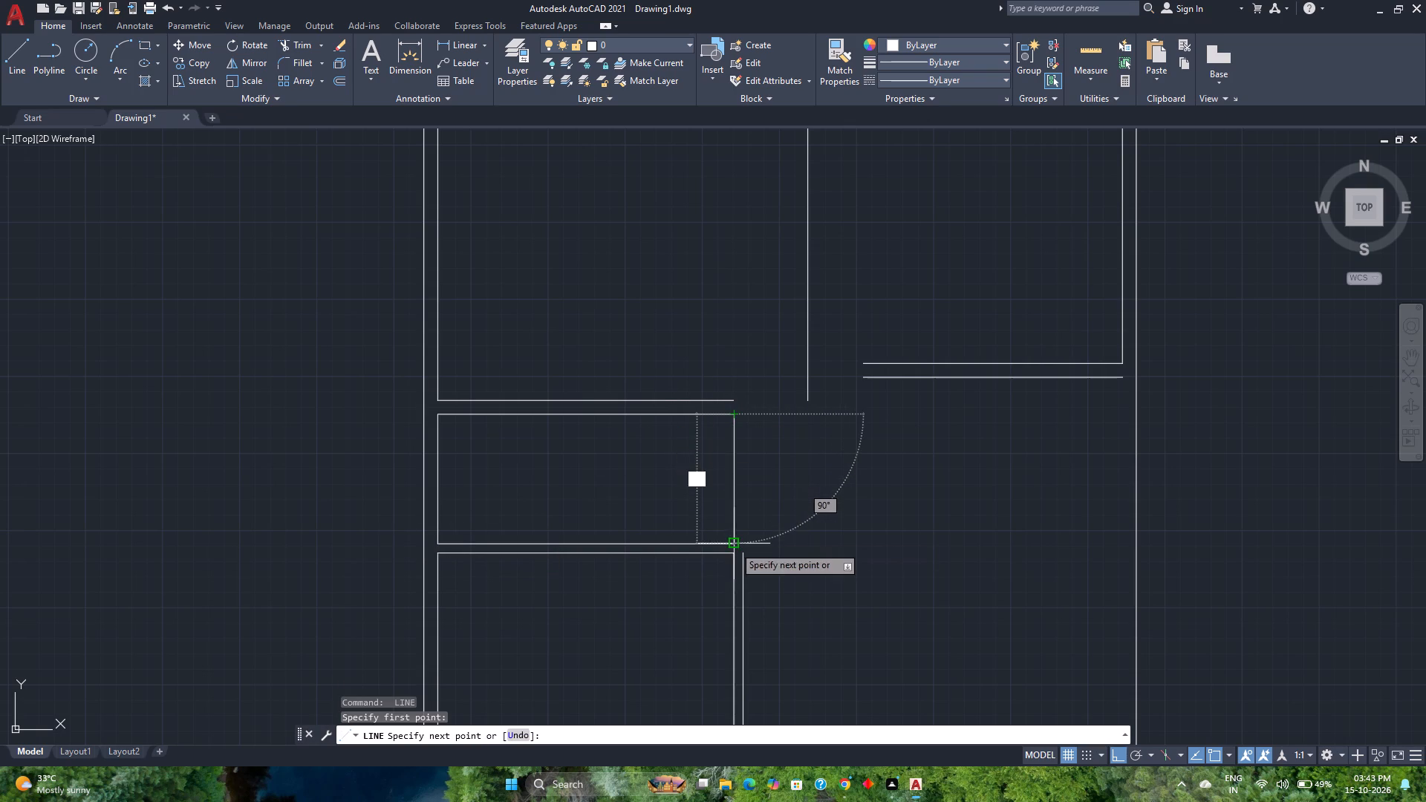
pyautogui.click(733, 546)
pyautogui.press('Escape')
# Draw a line from the lower-left room's outer right wall line 20'-6" rightward, continuing up to the right end of the 9" wall's lower line.
pyautogui.scroll(-1, 963, 484)
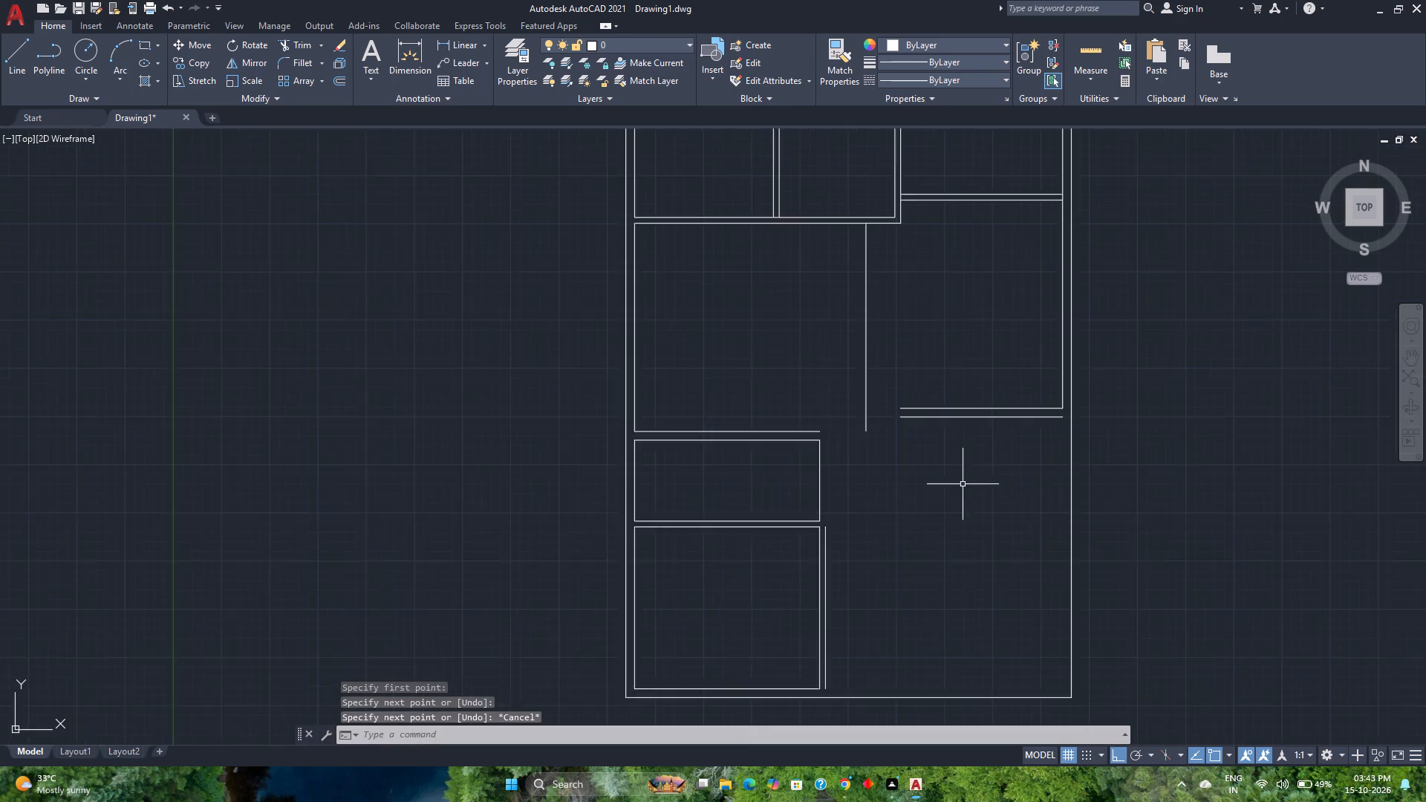
pyautogui.scroll(-1, 963, 484)
pyautogui.moveTo(962, 483); pyautogui.dragTo(934, 434, button='middle')
pyautogui.middleClick(934, 434)
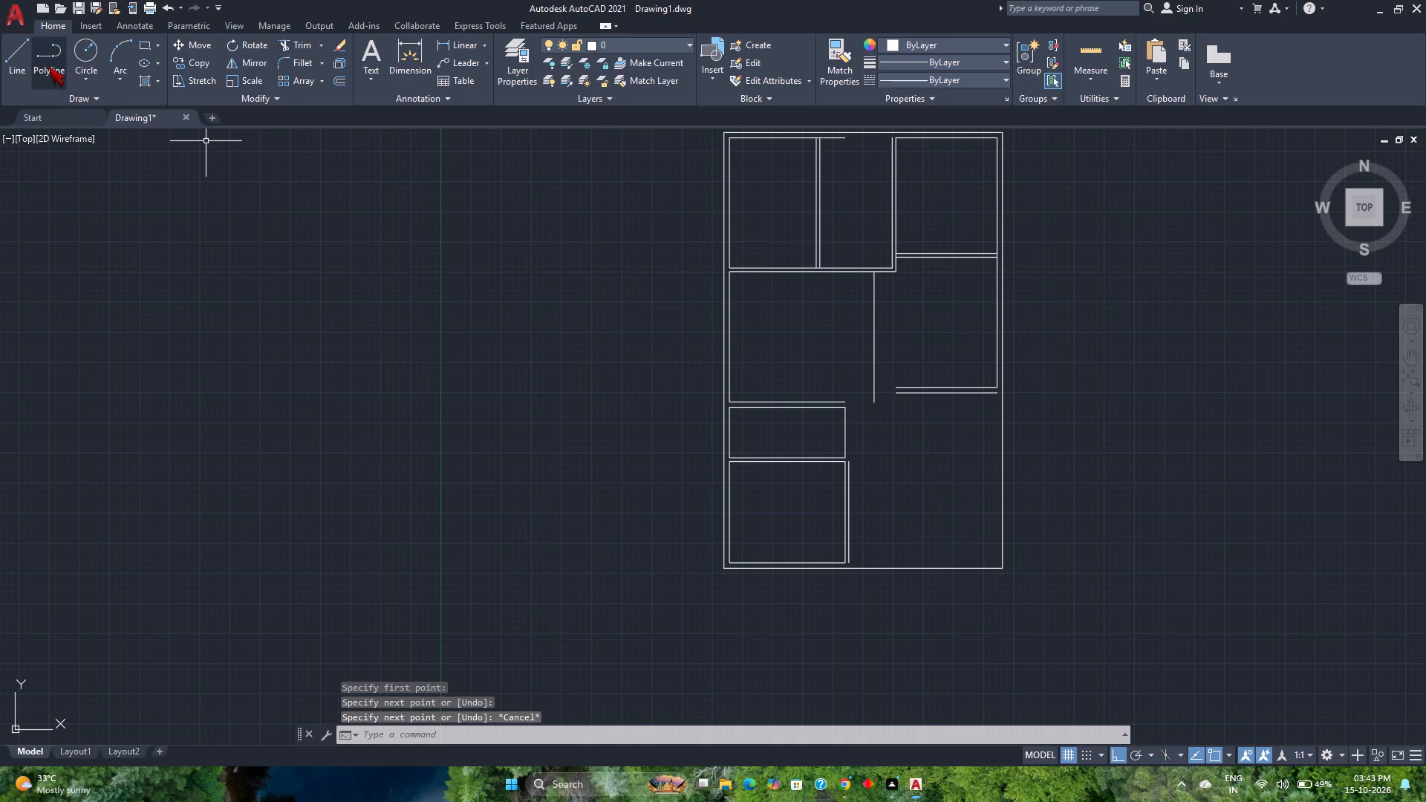
pyautogui.click(18, 70)
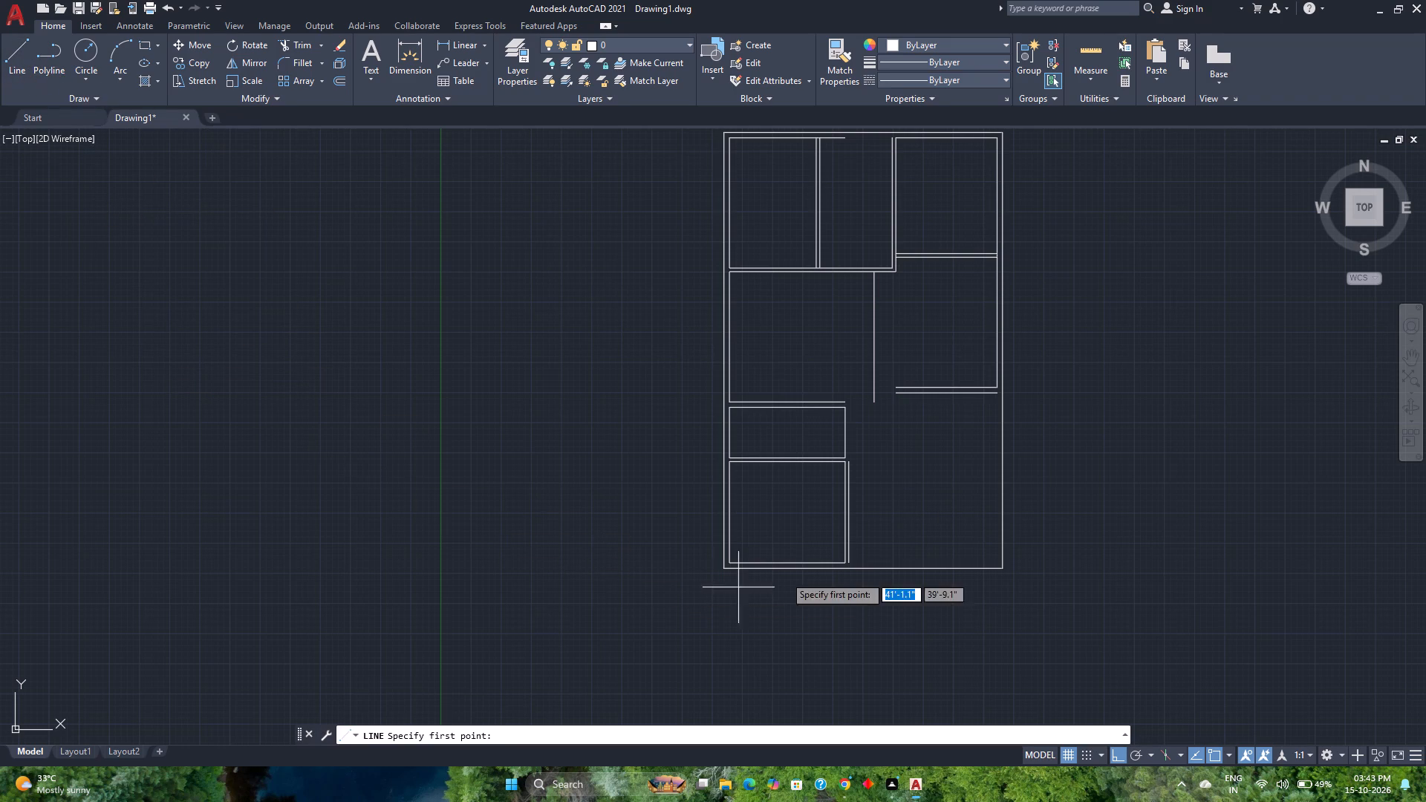
pyautogui.scroll(7, 845, 563)
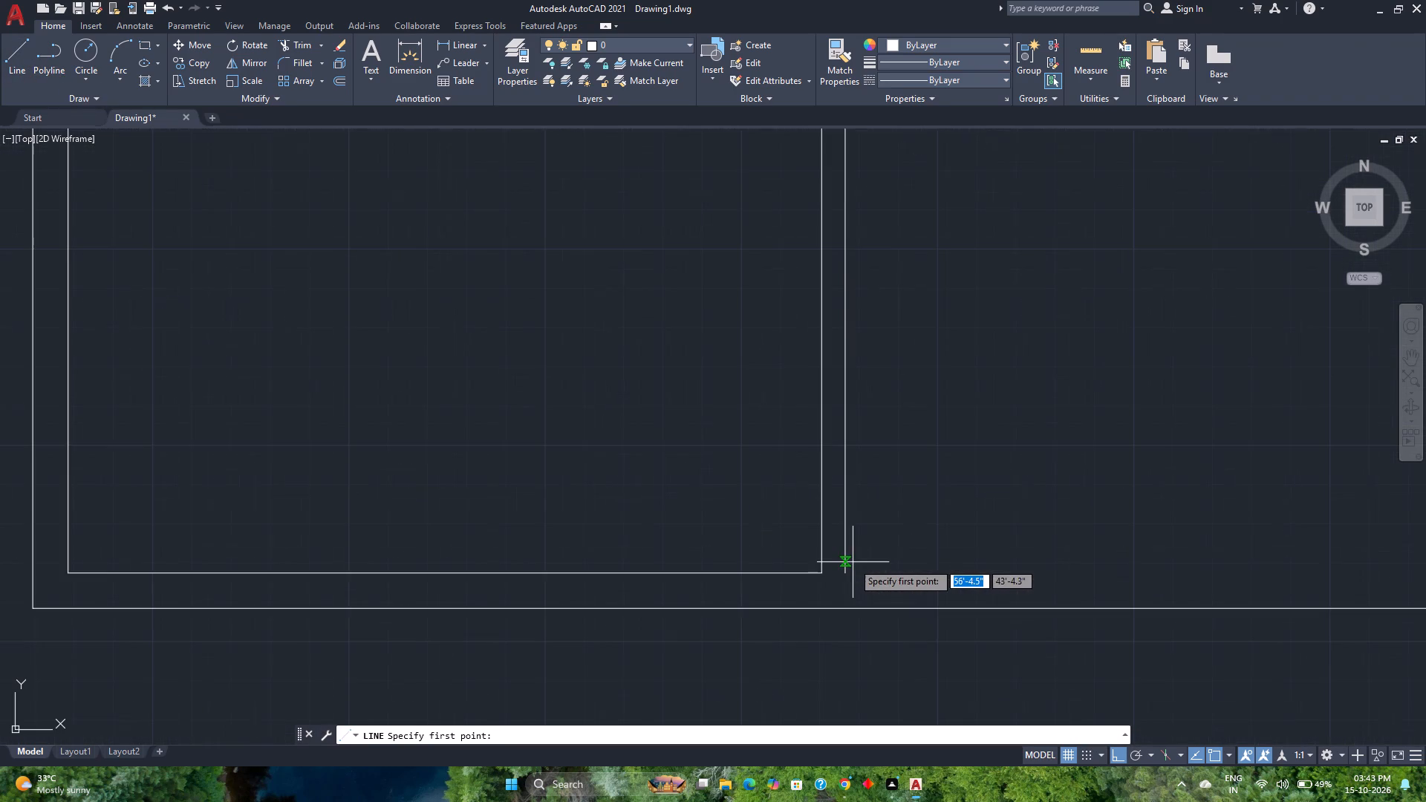
pyautogui.click(848, 571)
pyautogui.scroll(-4, 876, 573)
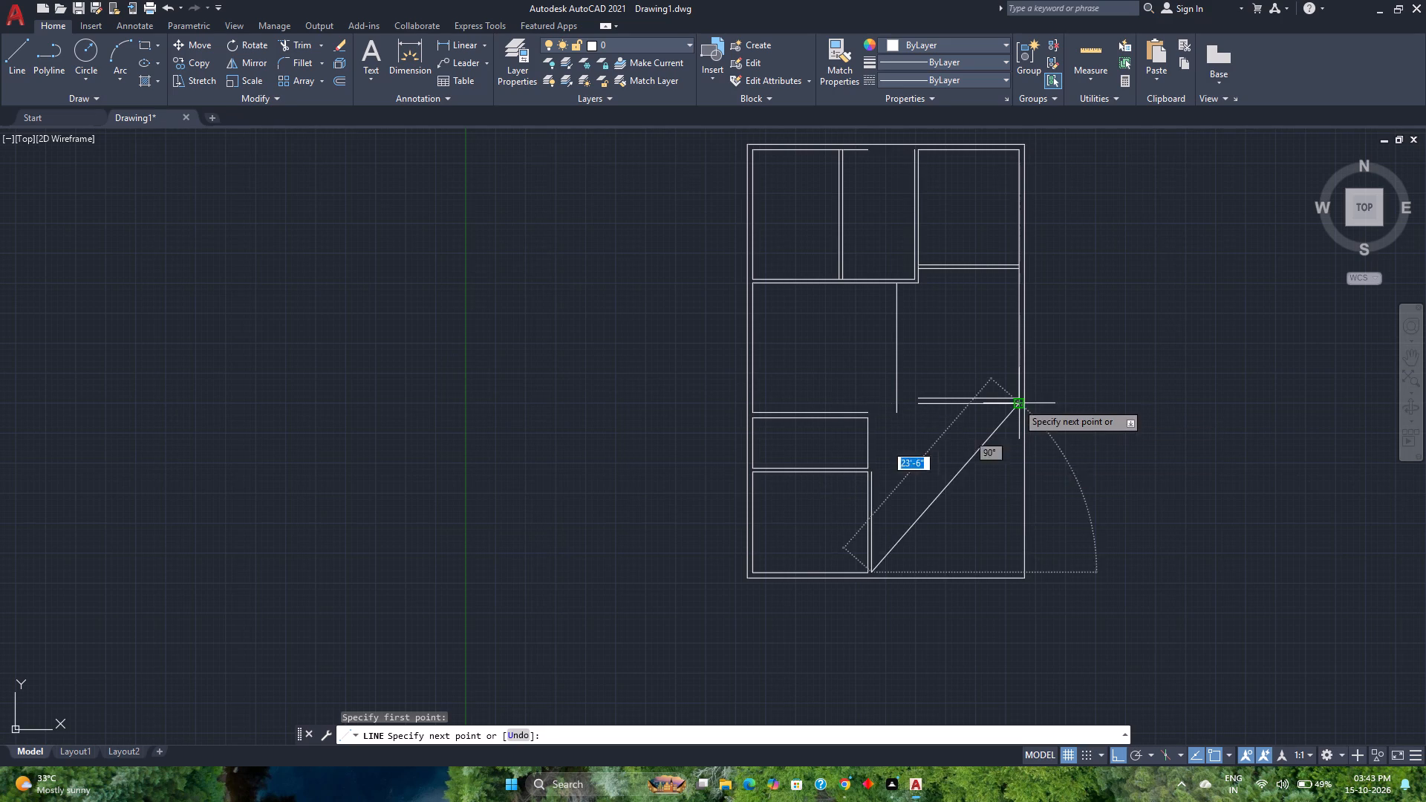
pyautogui.click(1019, 571)
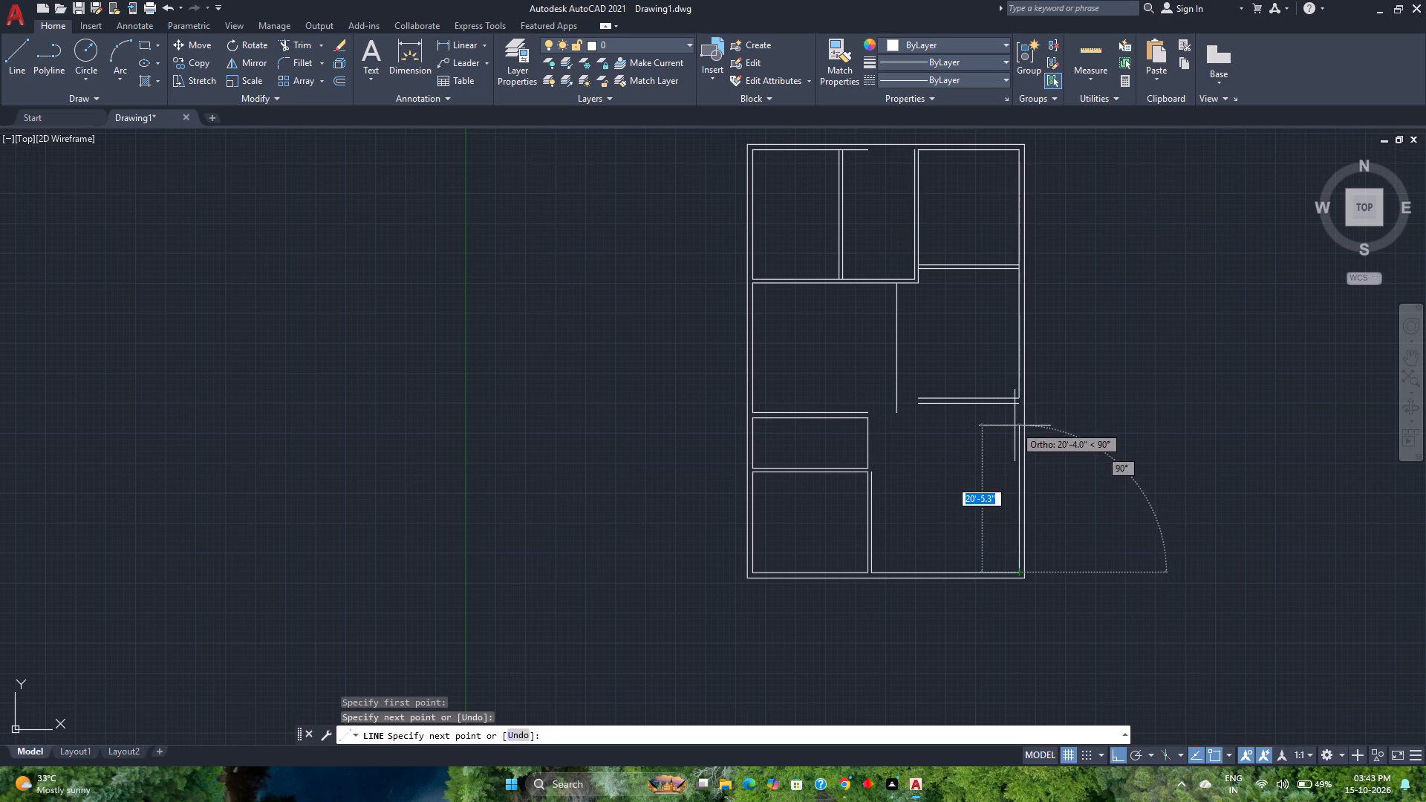
pyautogui.click(1017, 408)
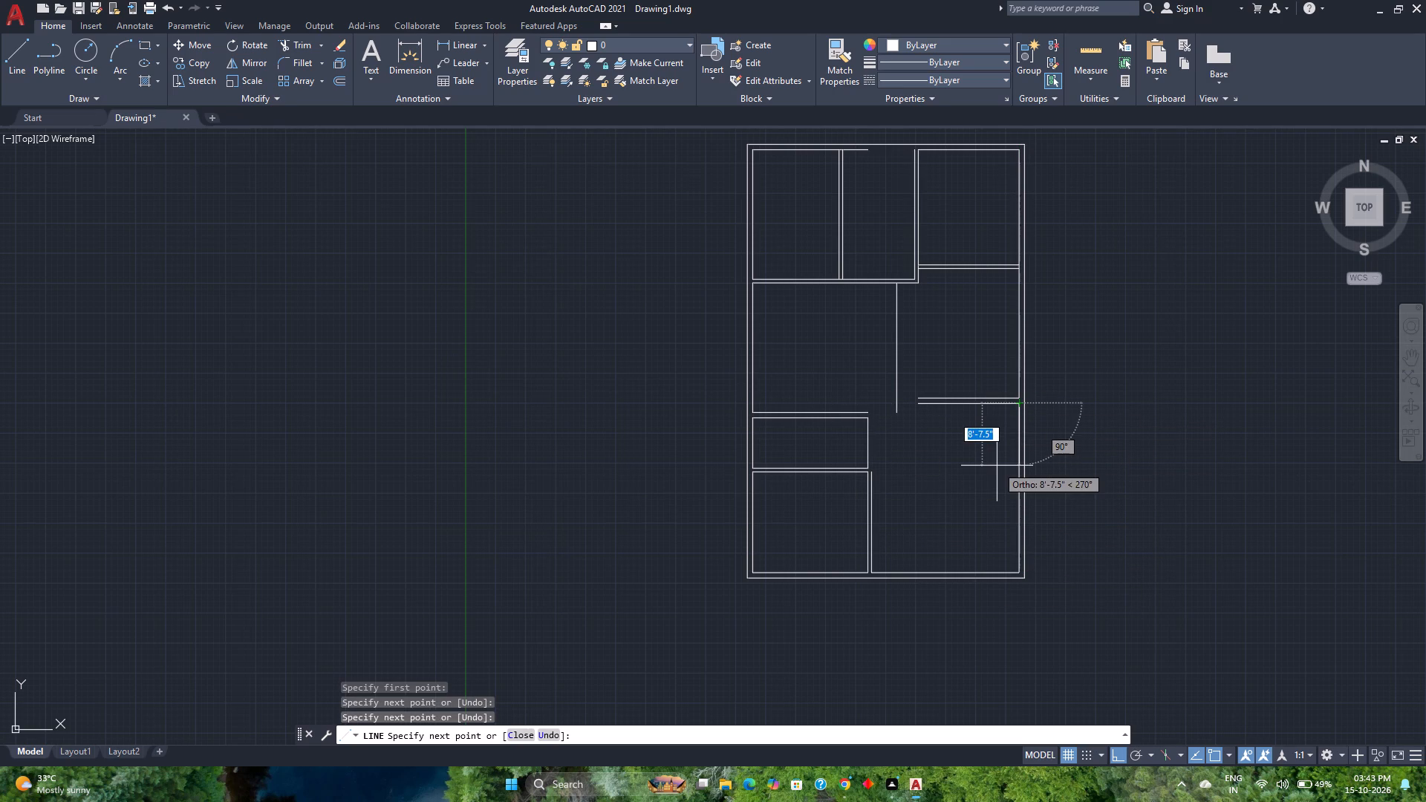
# Fillet the upper line of the large left room's bottom wall with the lower-left room's outer right wall line.
pyautogui.press('Escape')
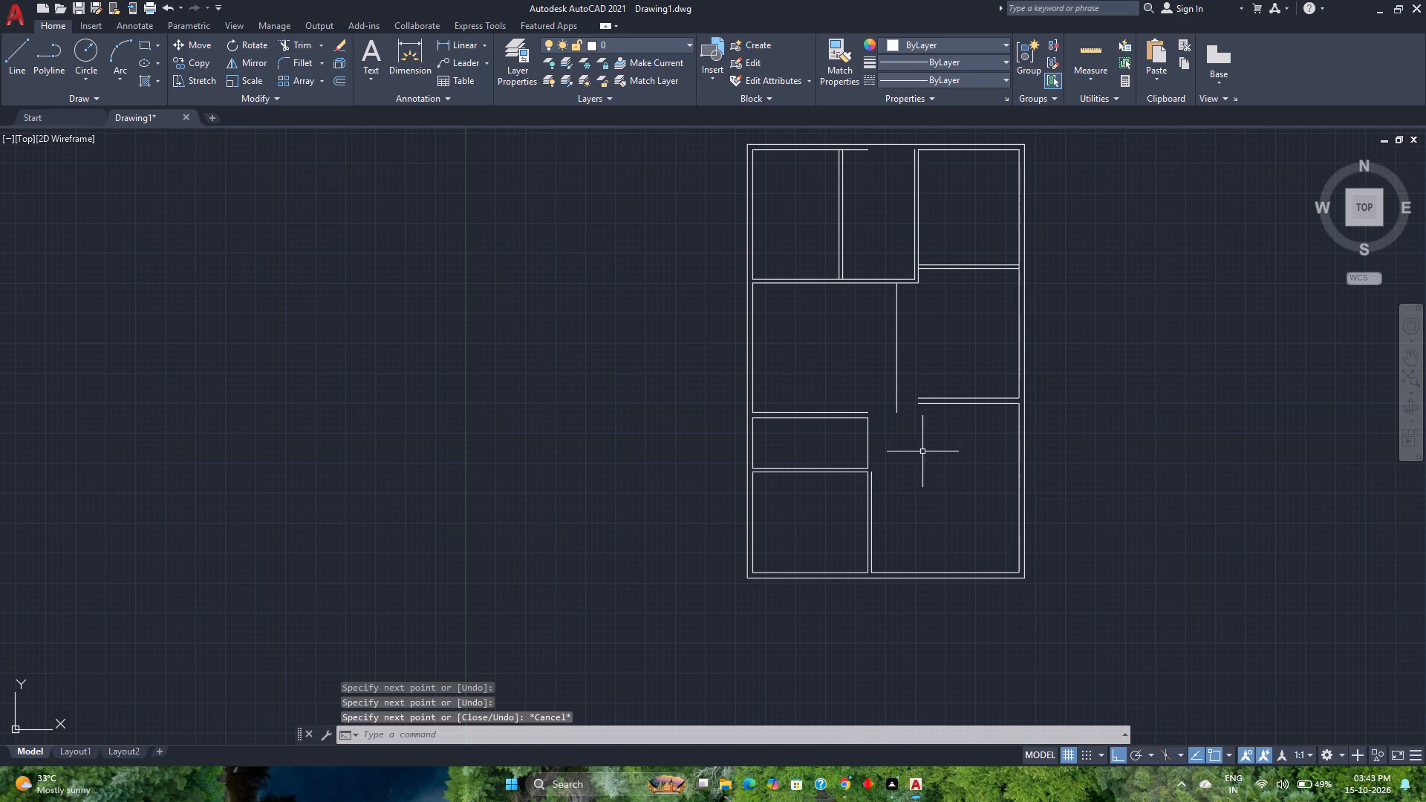
pyautogui.scroll(2, 906, 440)
pyautogui.moveTo(906, 440); pyautogui.dragTo(885, 596, button='middle')
pyautogui.scroll(-1, 882, 590)
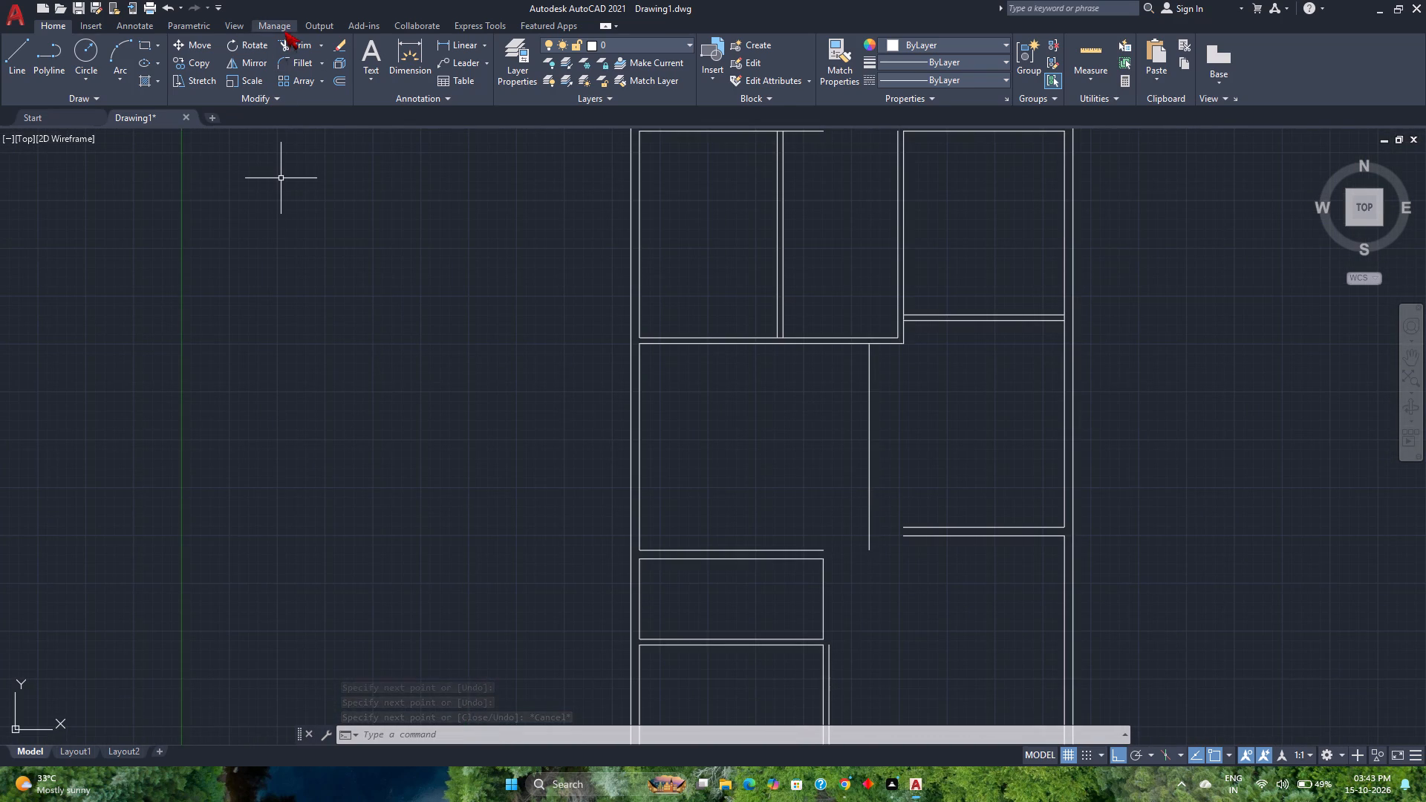
pyautogui.click(292, 59)
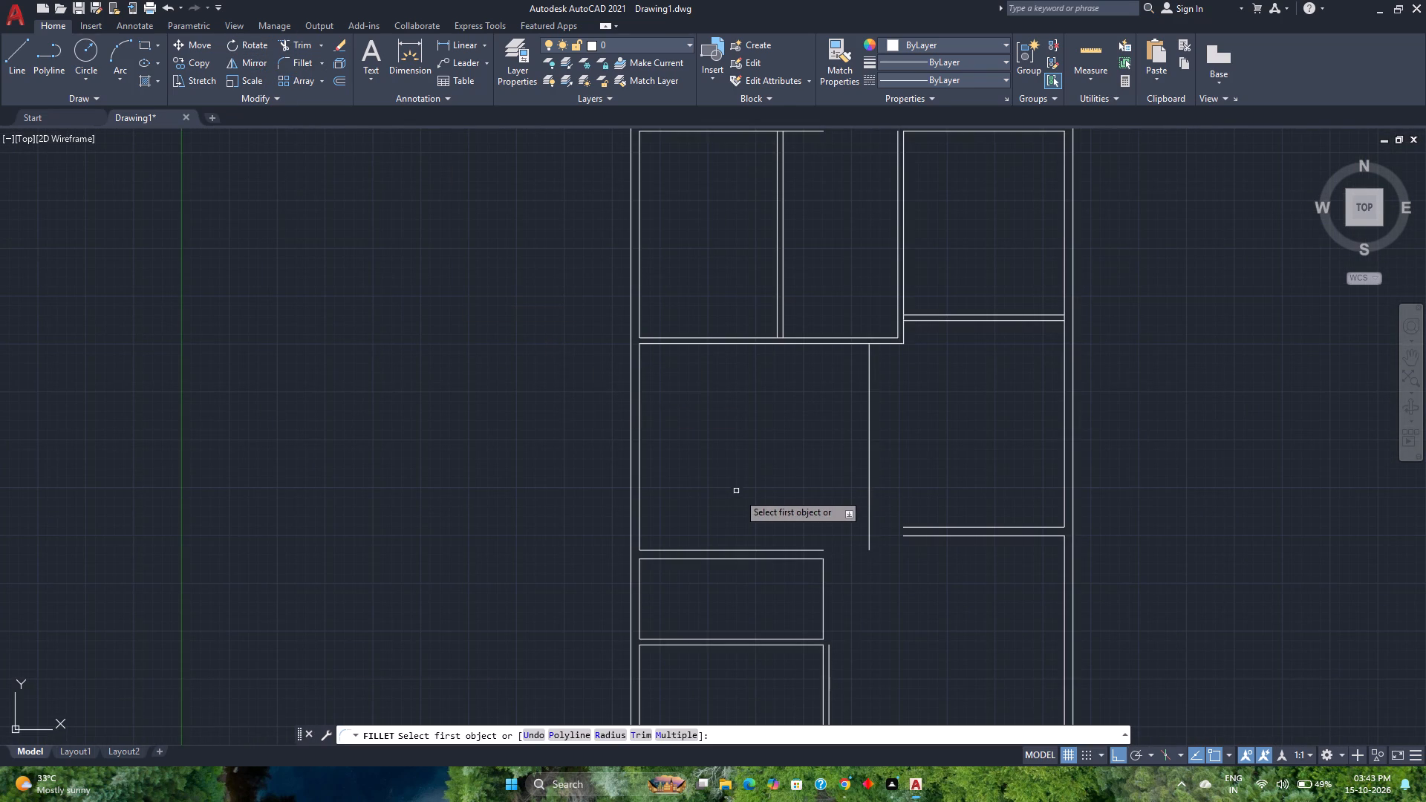
pyautogui.scroll(-1, 739, 493)
pyautogui.scroll(2, 771, 582)
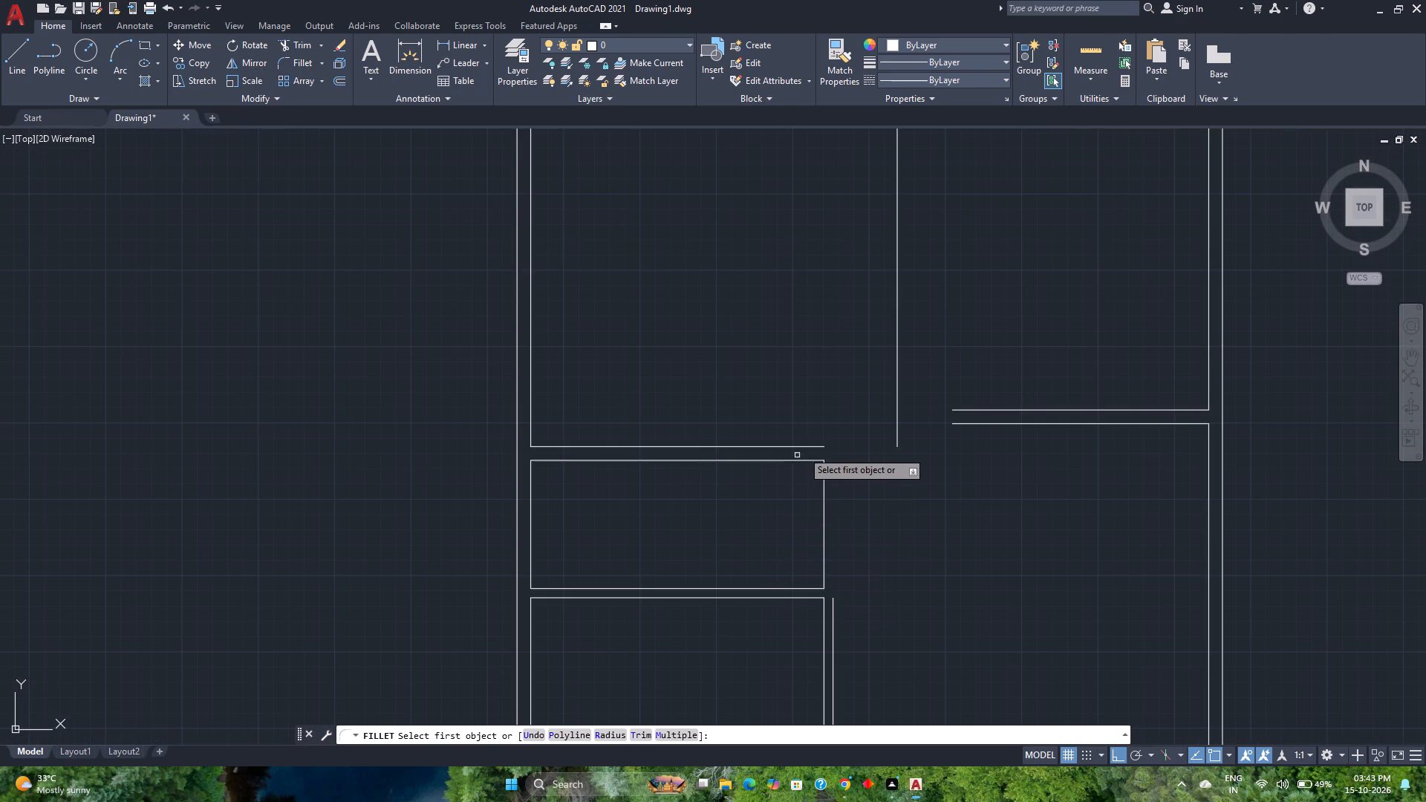
pyautogui.click(811, 446)
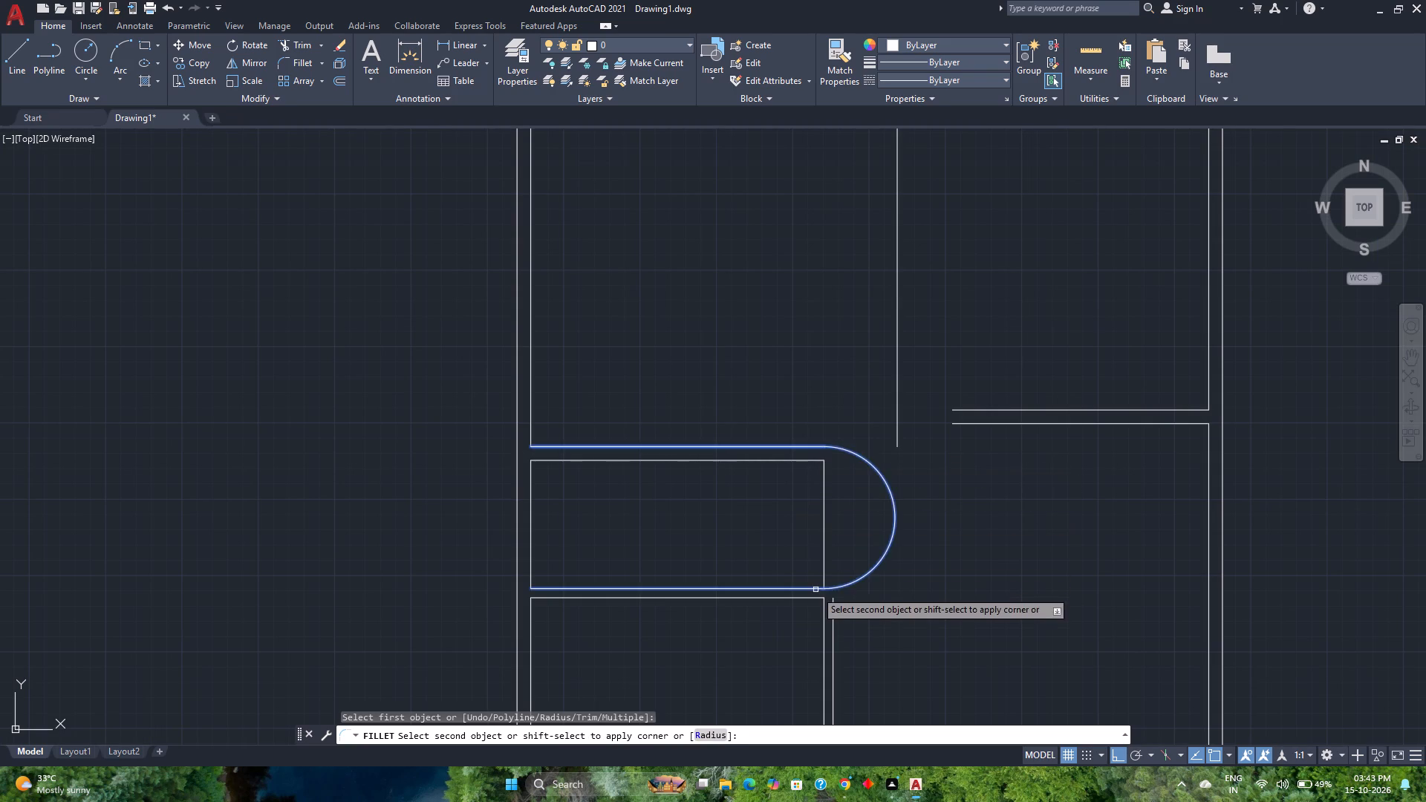
pyautogui.click(833, 620)
pyautogui.scroll(-2, 847, 547)
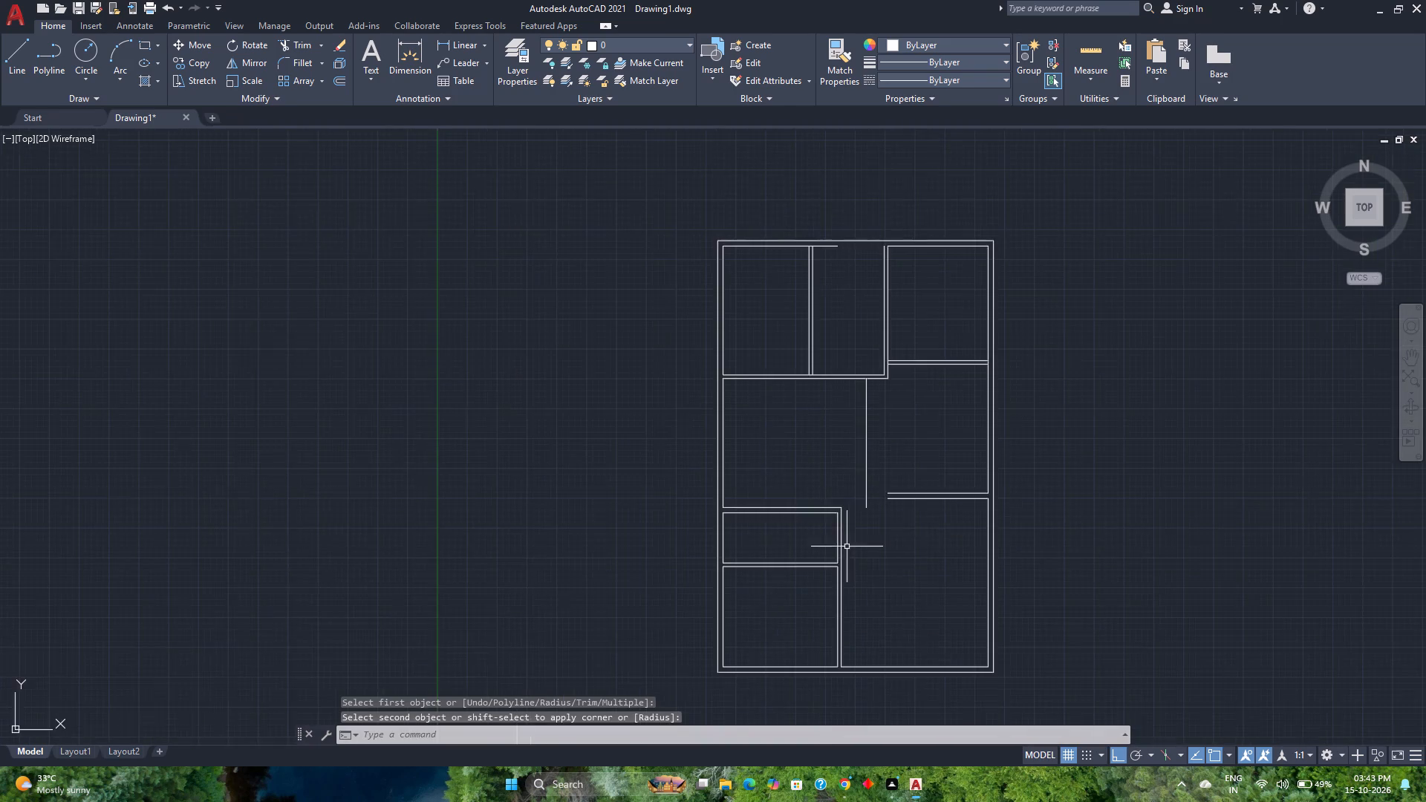
# Delete the stray vertical line in the middle of the large central room.
pyautogui.moveTo(847, 547); pyautogui.dragTo(789, 597, button='middle')
pyautogui.middleClick(789, 597)
pyautogui.click(835, 502)
pyautogui.click(798, 495)
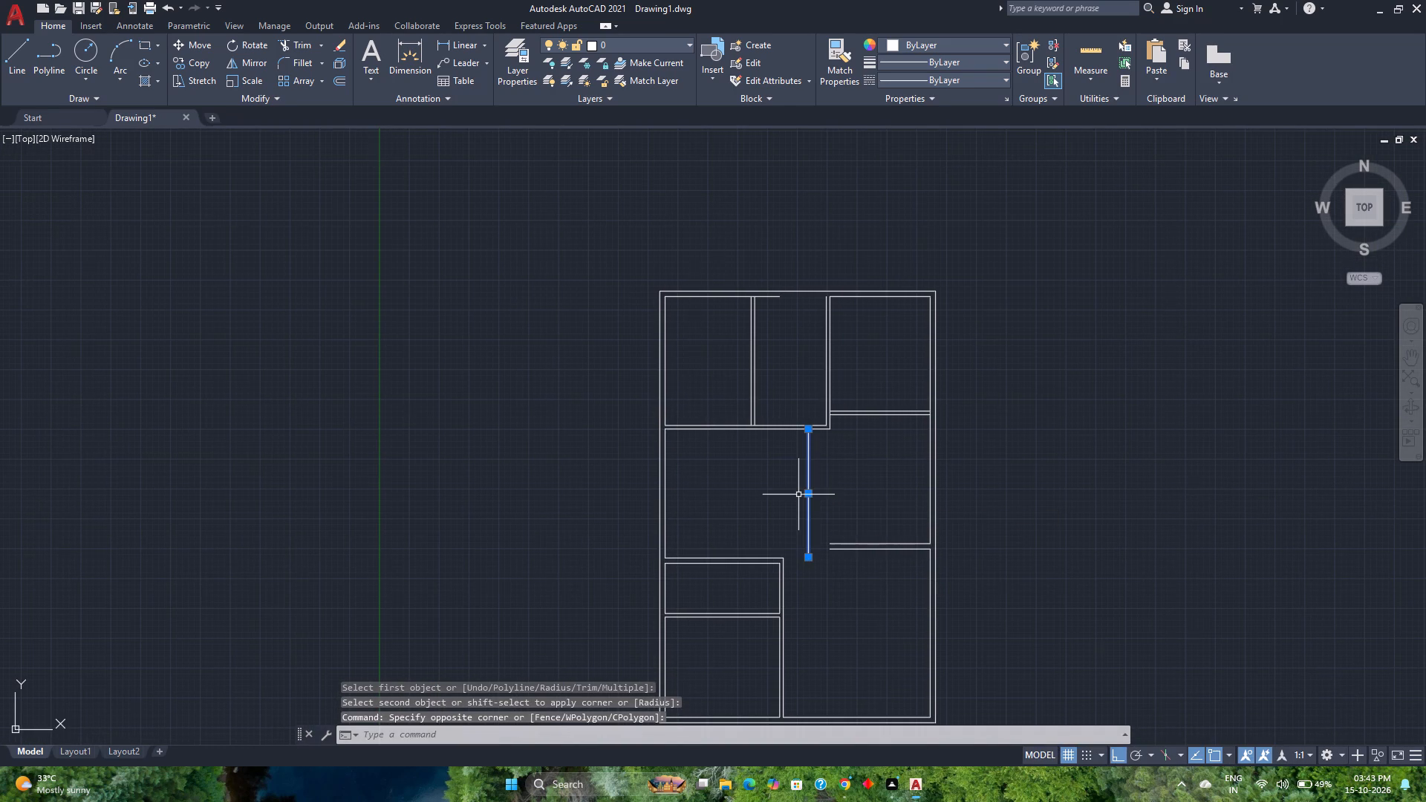
pyautogui.press('Delete')
pyautogui.moveTo(800, 486); pyautogui.dragTo(748, 556, button='middle')
pyautogui.middleClick(748, 556)
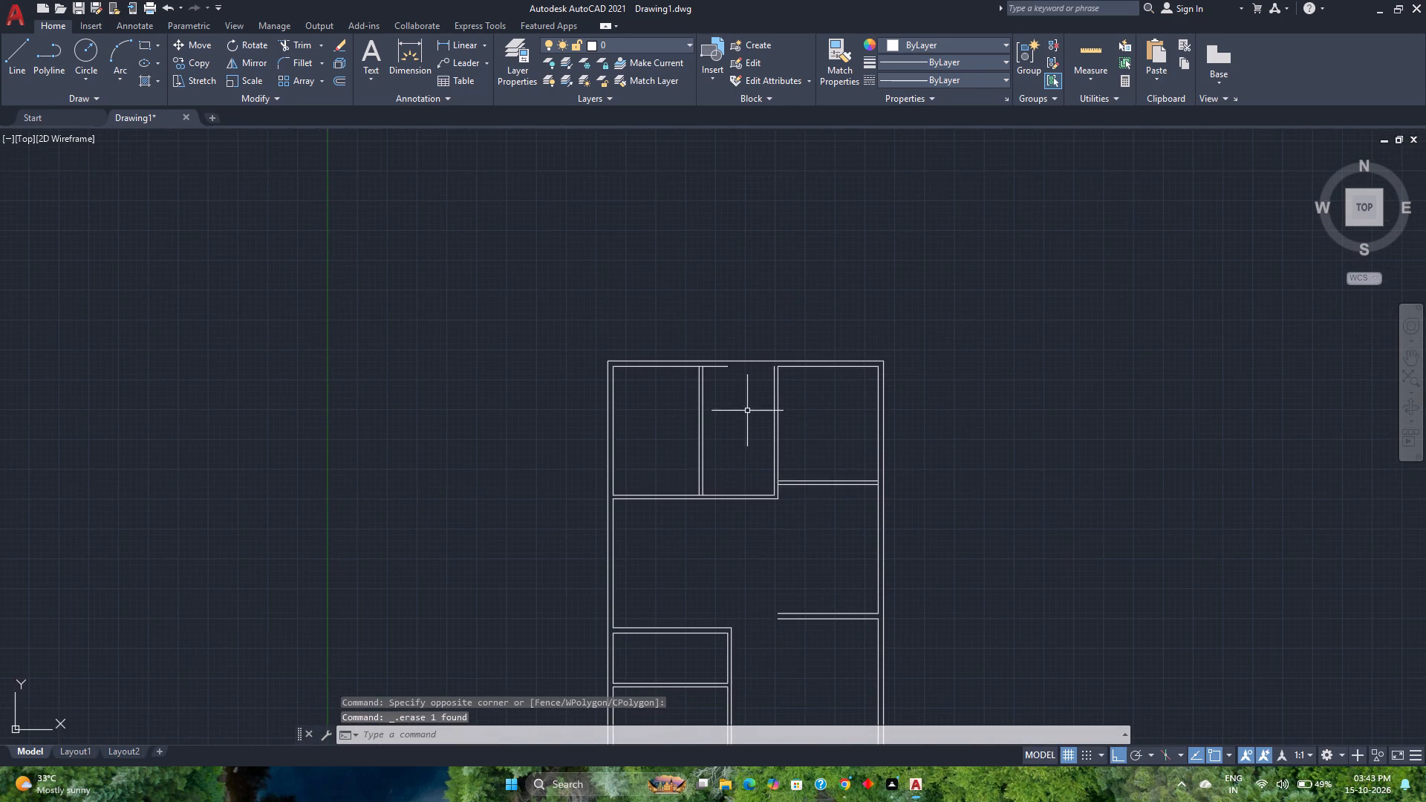
# Fillet the inner top wall line of the upper-middle room with the left line of that room's right wall.
pyautogui.scroll(1, 747, 411)
pyautogui.moveTo(747, 411); pyautogui.dragTo(740, 490, button='middle')
pyautogui.scroll(1, 717, 451)
pyautogui.moveTo(717, 451); pyautogui.dragTo(702, 458, button='middle')
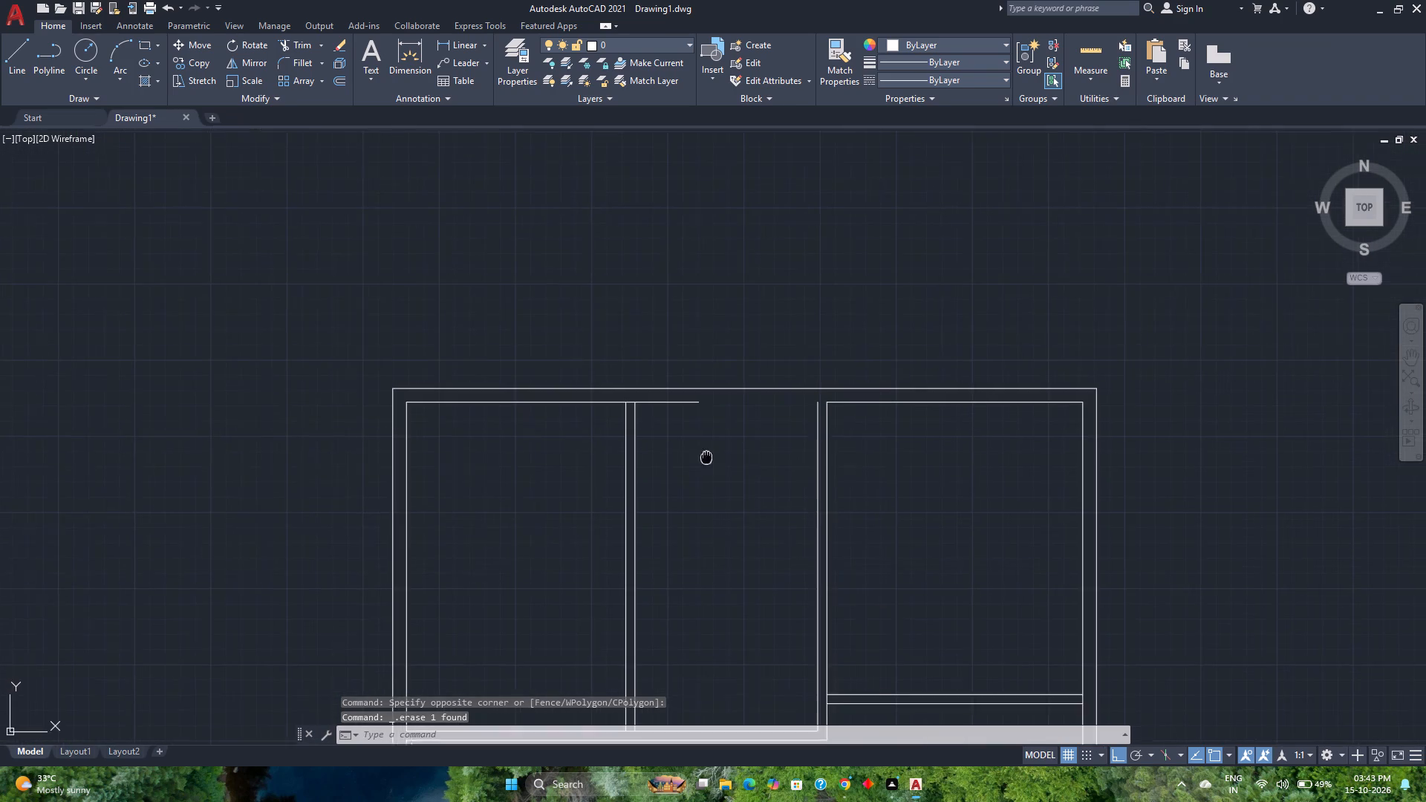
pyautogui.moveTo(702, 458); pyautogui.dragTo(694, 460, button='middle')
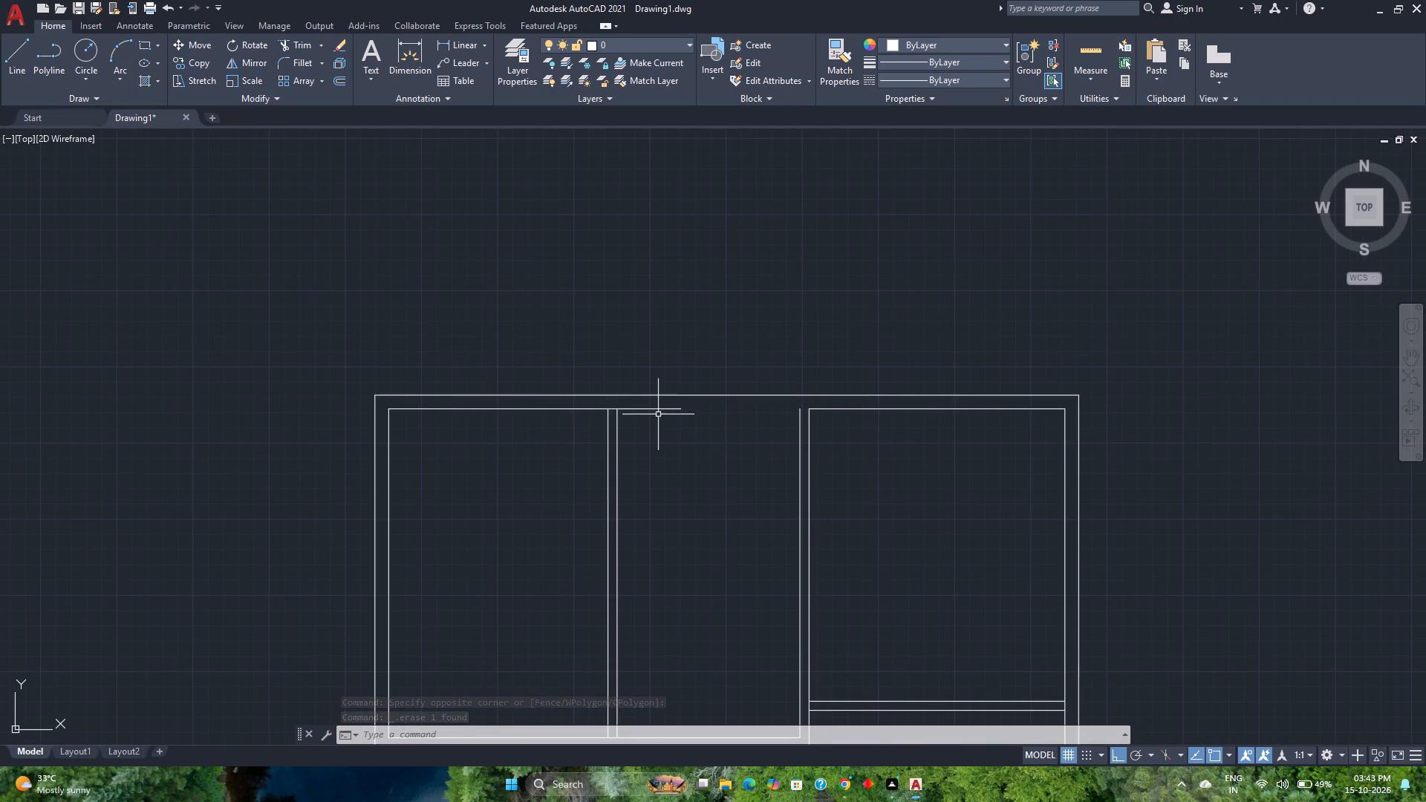
pyautogui.click(290, 59)
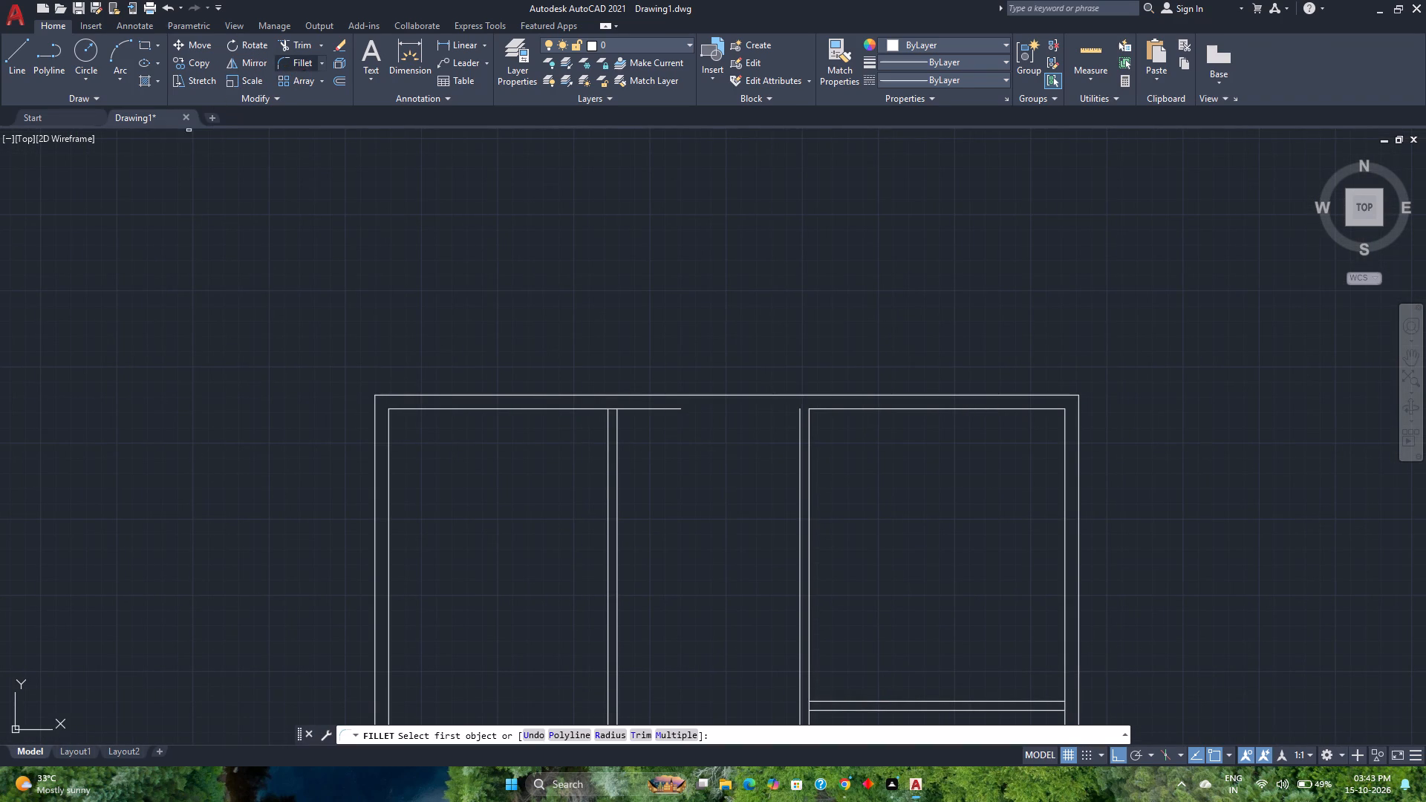
pyautogui.click(665, 411)
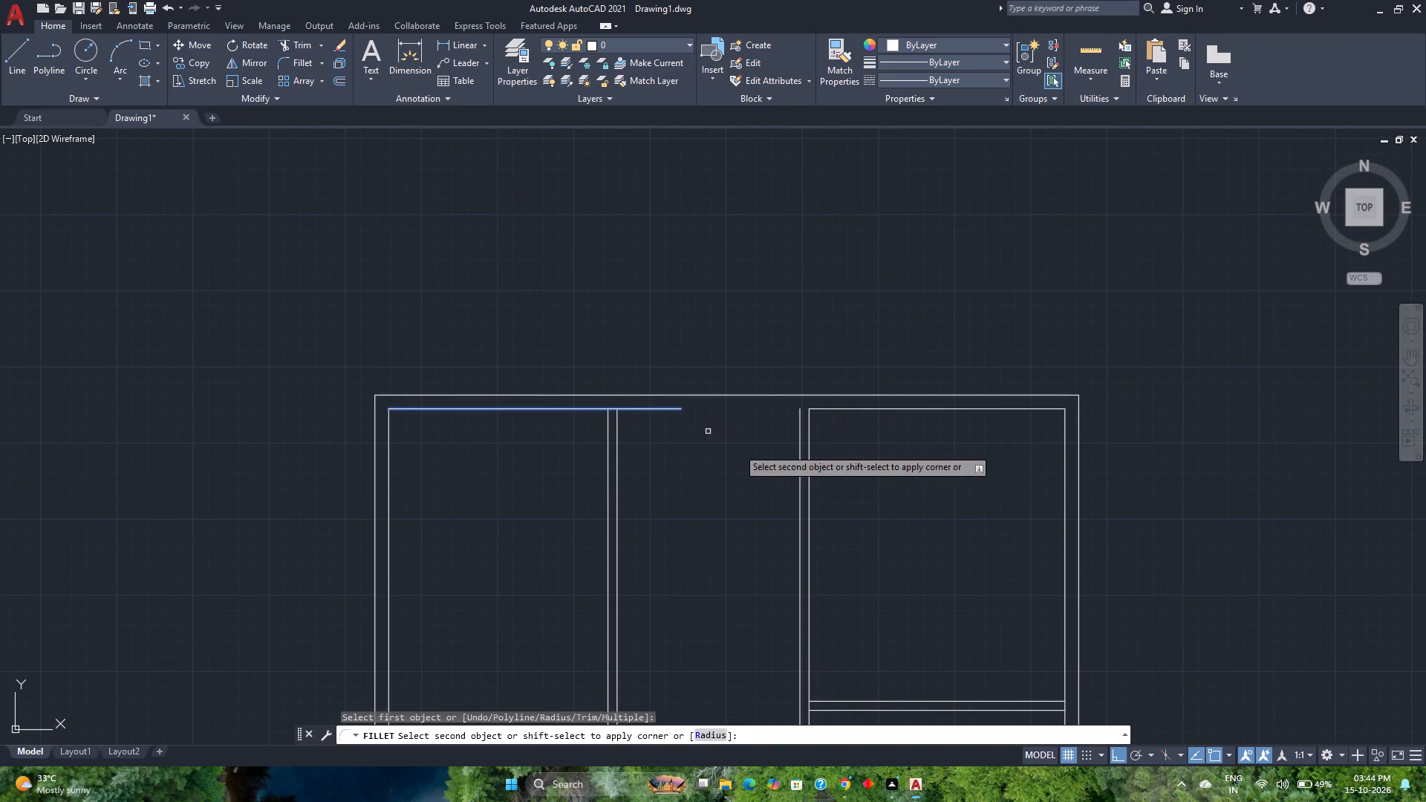
pyautogui.click(798, 465)
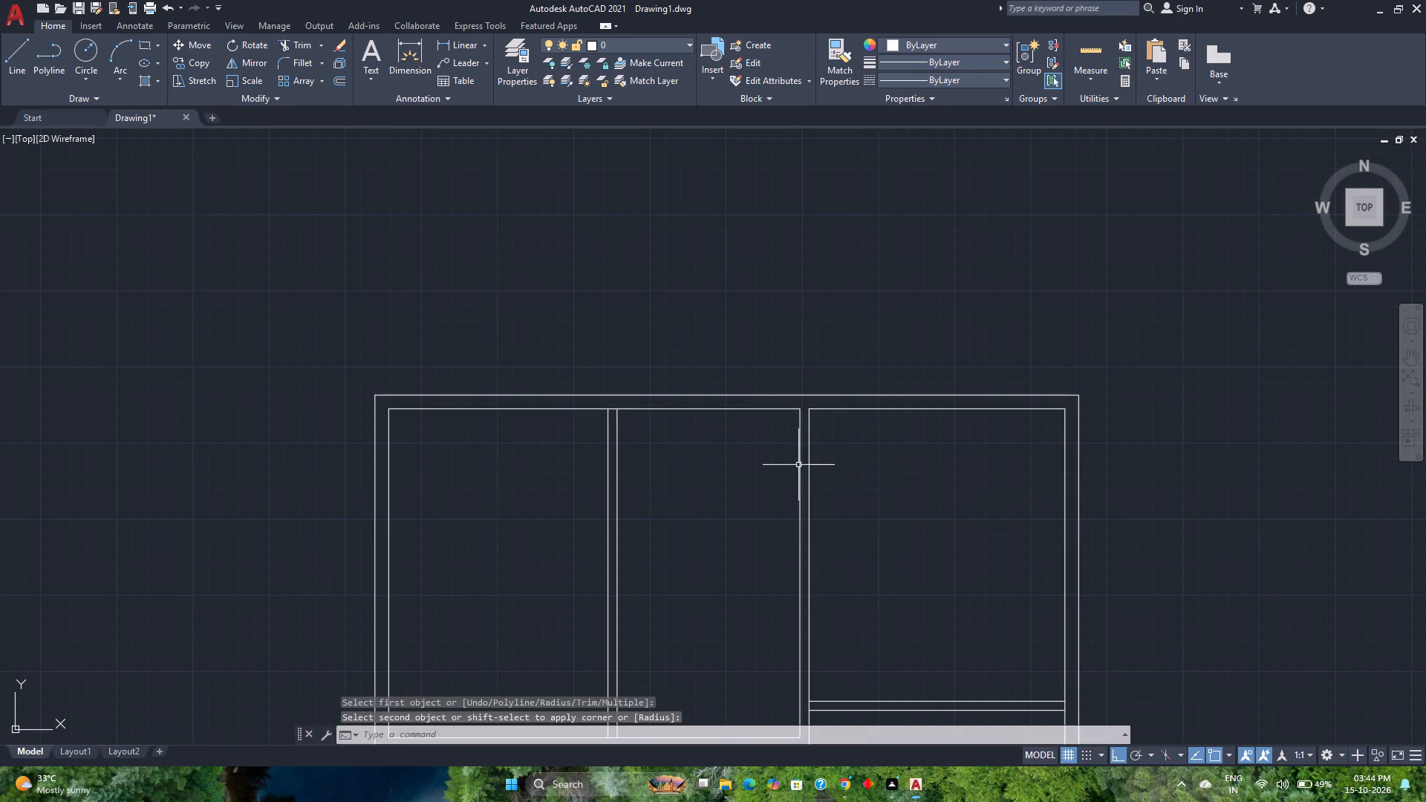
pyautogui.press('space')
pyautogui.press('Escape')
# Trim the wall lines crossing both ends of the partition between the upper-left and upper-middle rooms.
pyautogui.write('tr')
pyautogui.press('Return')
pyautogui.scroll(3, 574, 365)
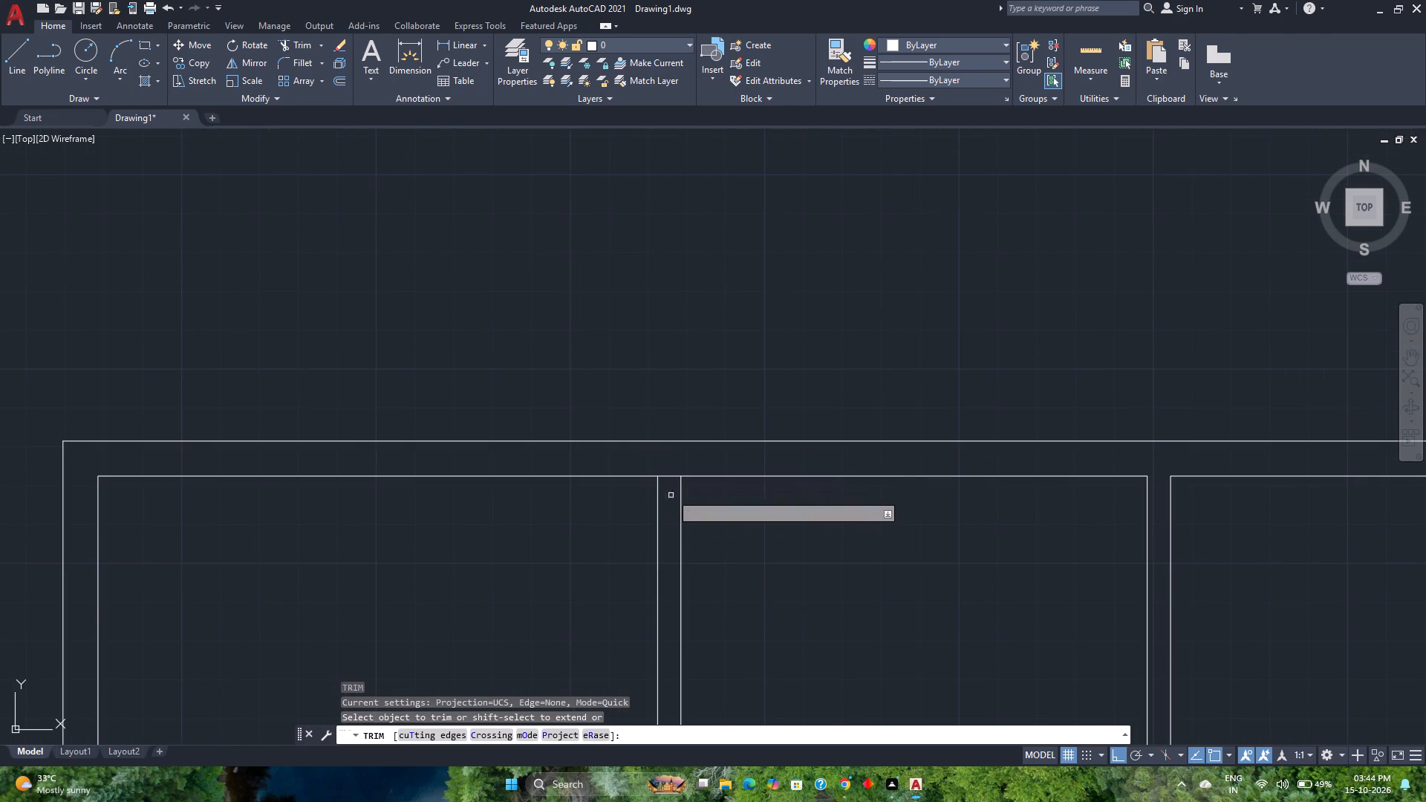
pyautogui.click(671, 472)
pyautogui.click(674, 492)
pyautogui.scroll(-4, 674, 492)
pyautogui.moveTo(686, 543); pyautogui.dragTo(650, 426, button='middle')
pyautogui.middleClick(650, 426)
pyautogui.scroll(3, 677, 533)
pyautogui.scroll(2, 529, 449)
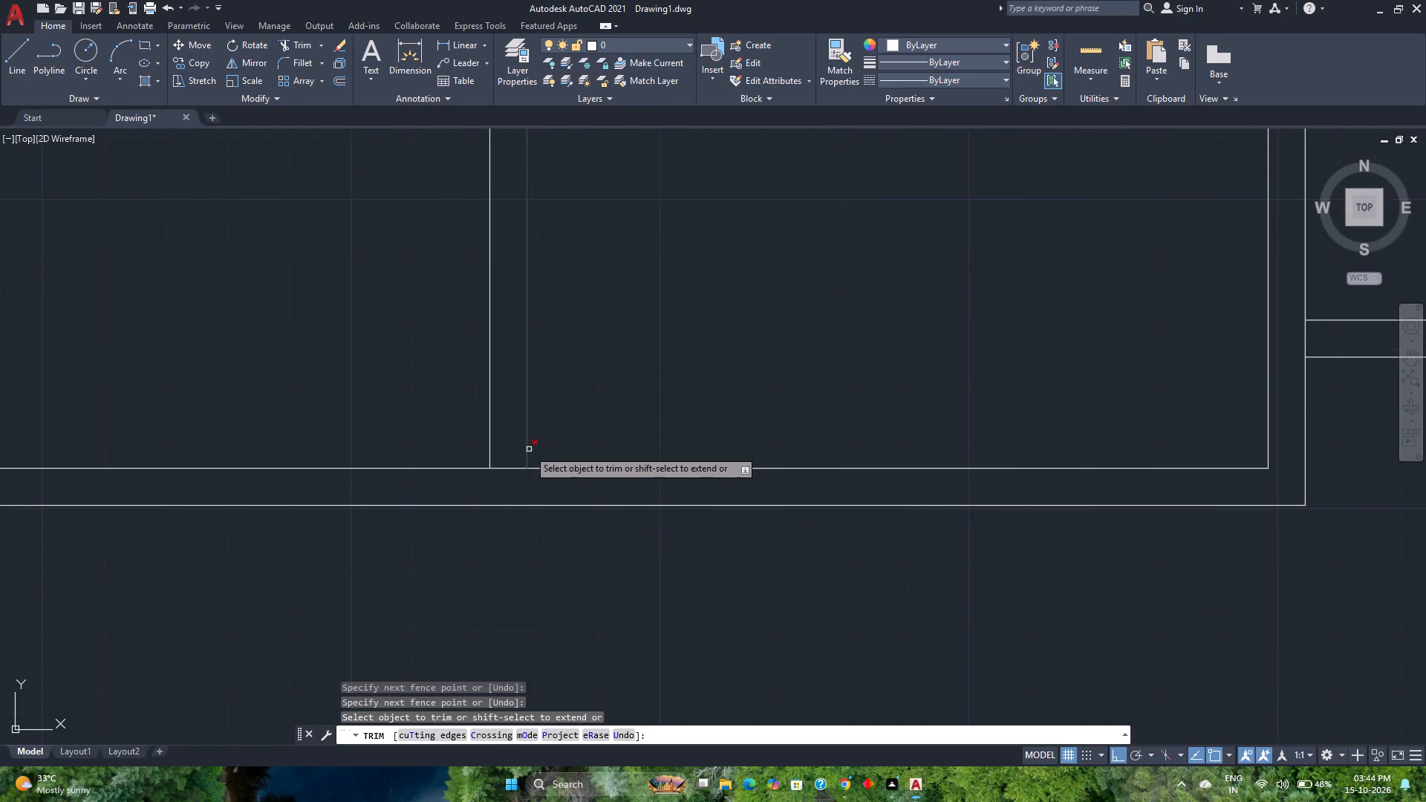
pyautogui.click(515, 451)
pyautogui.click(515, 492)
pyautogui.scroll(-2, 534, 492)
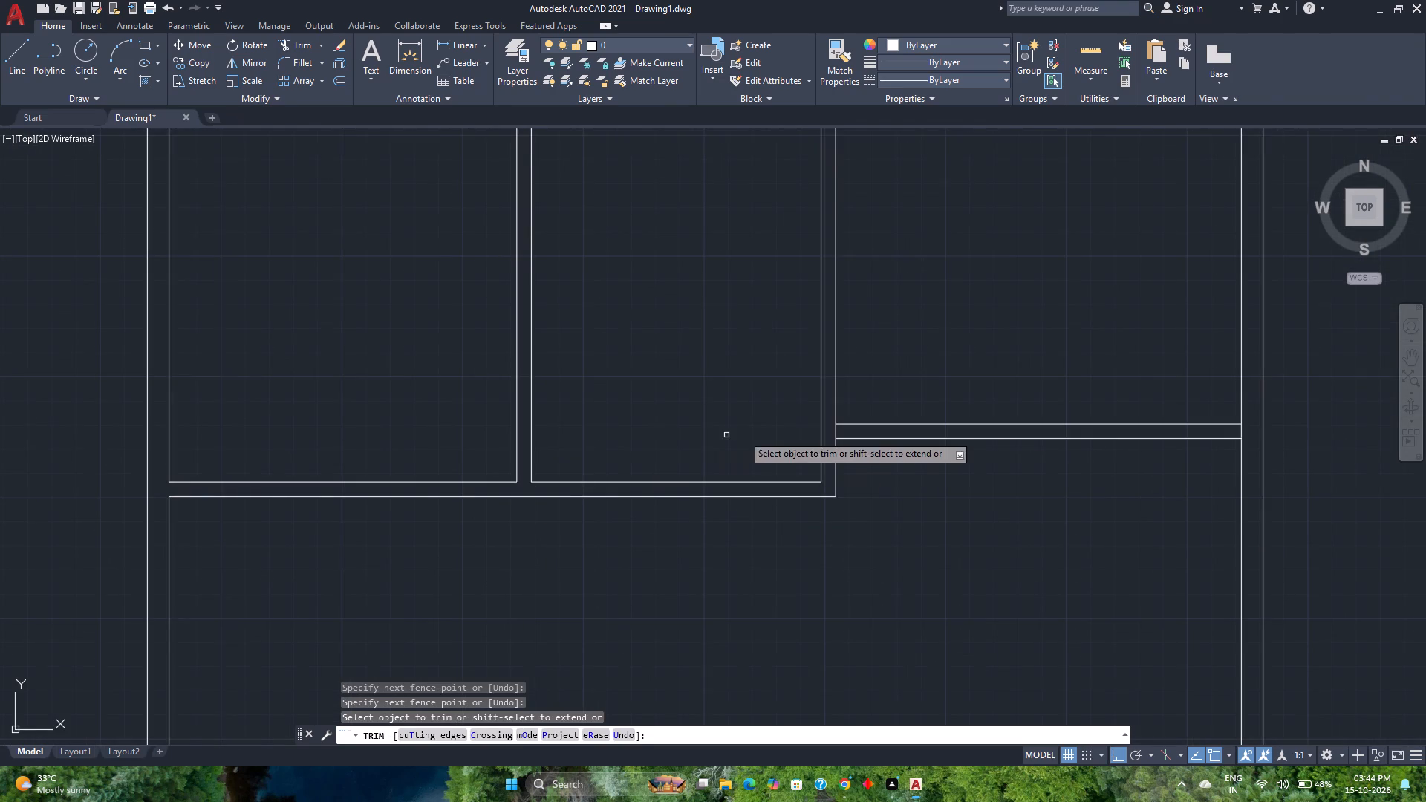
# Trim the line crossing the junction where the upper-right room's bottom wall meets its left wall.
pyautogui.scroll(1, 844, 428)
pyautogui.click(847, 429)
pyautogui.click(822, 432)
pyautogui.scroll(-3, 822, 432)
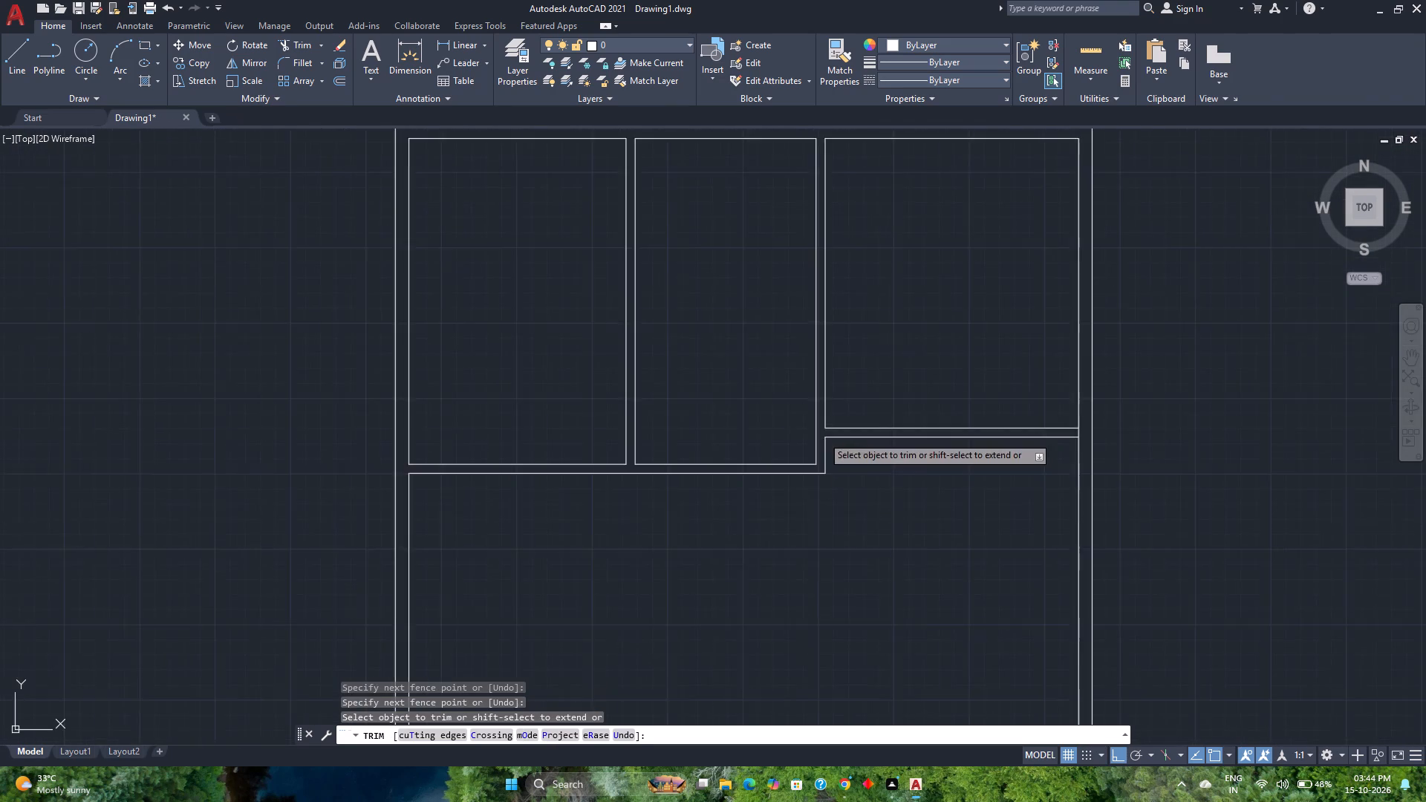
pyautogui.scroll(-1, 893, 510)
pyautogui.moveTo(893, 510); pyautogui.dragTo(793, 424, button='middle')
pyautogui.middleClick(793, 424)
pyautogui.moveTo(746, 557); pyautogui.dragTo(674, 482, button='middle')
pyautogui.middleClick(674, 482)
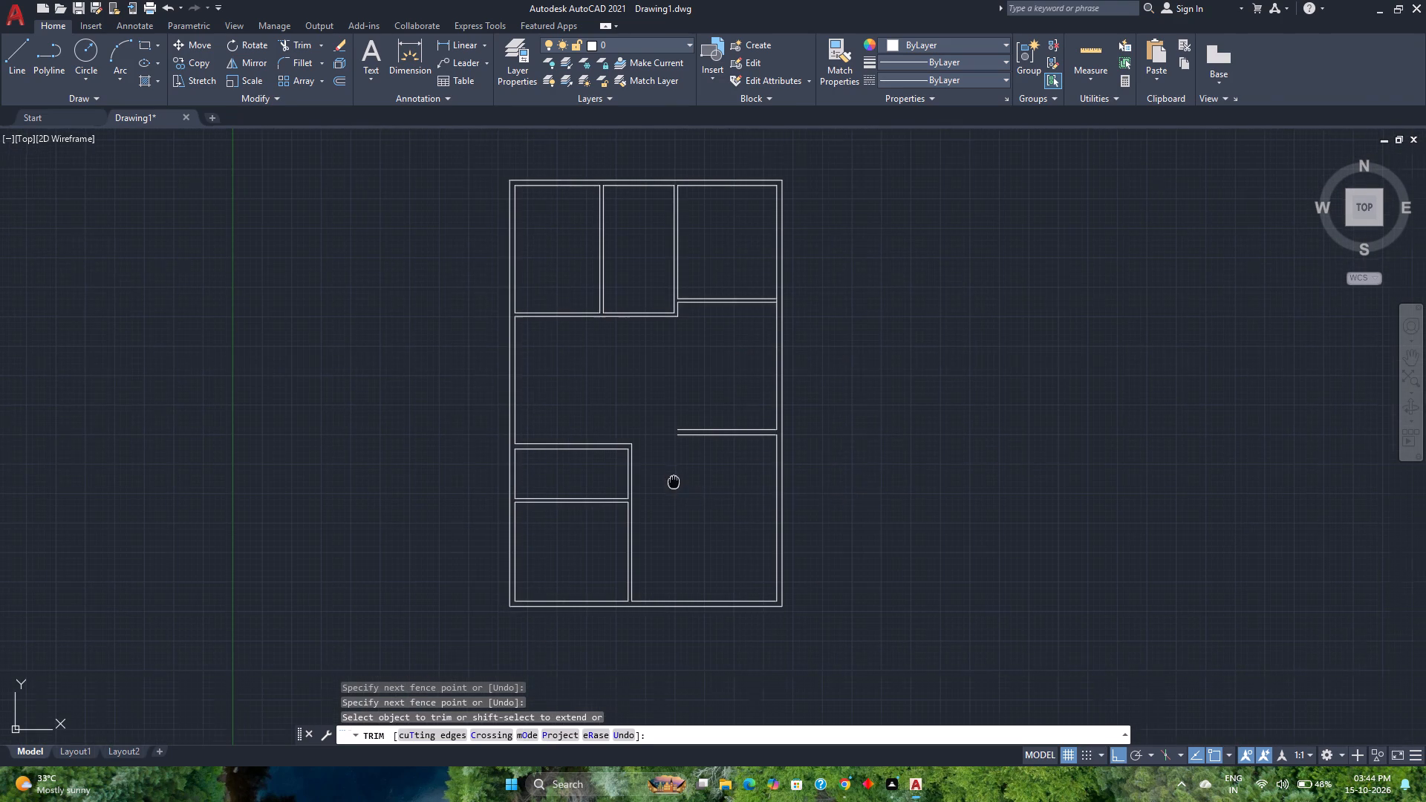
pyautogui.press('l')
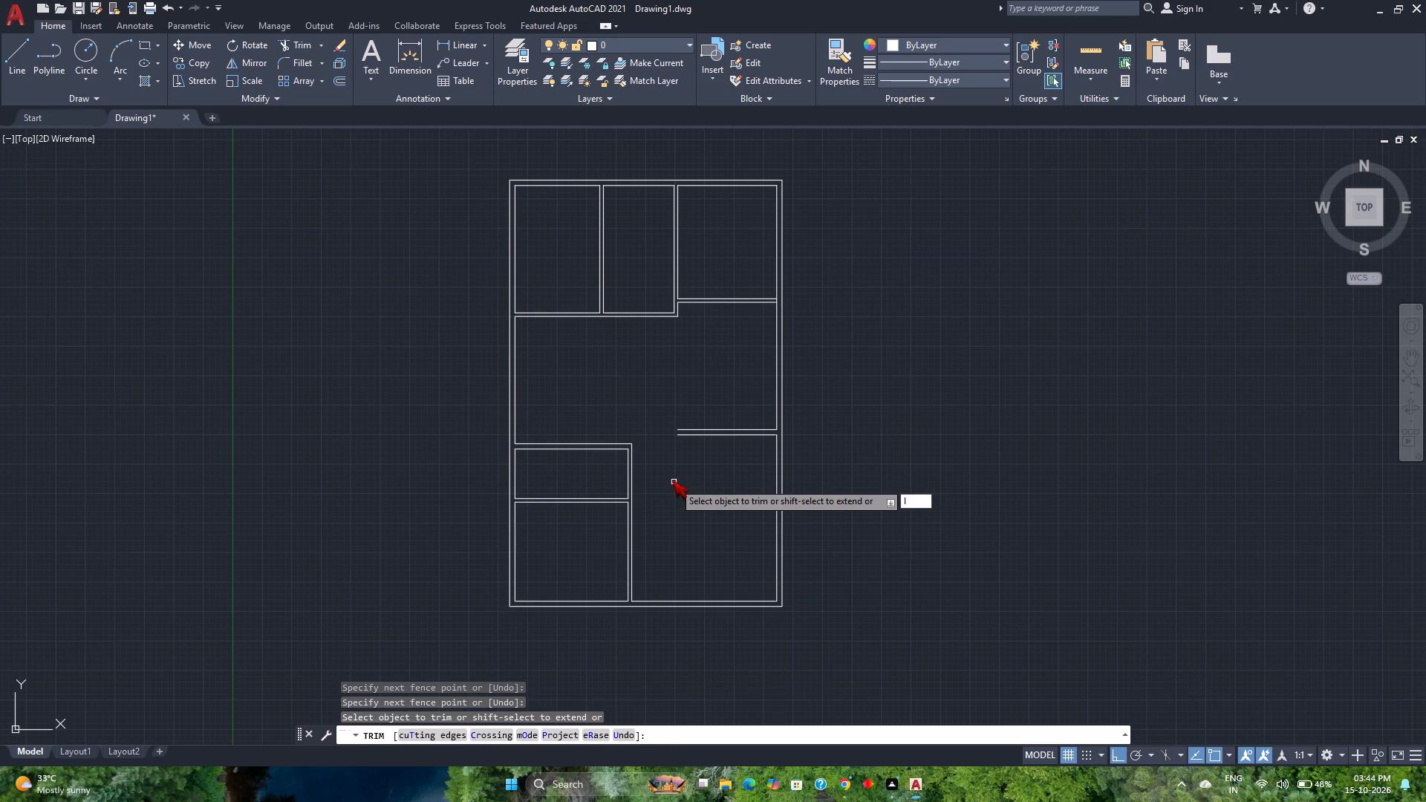
pyautogui.press('Escape')
# Draw a short vertical line closing the open left end of the right-hand 9" wall.
pyautogui.press('l')
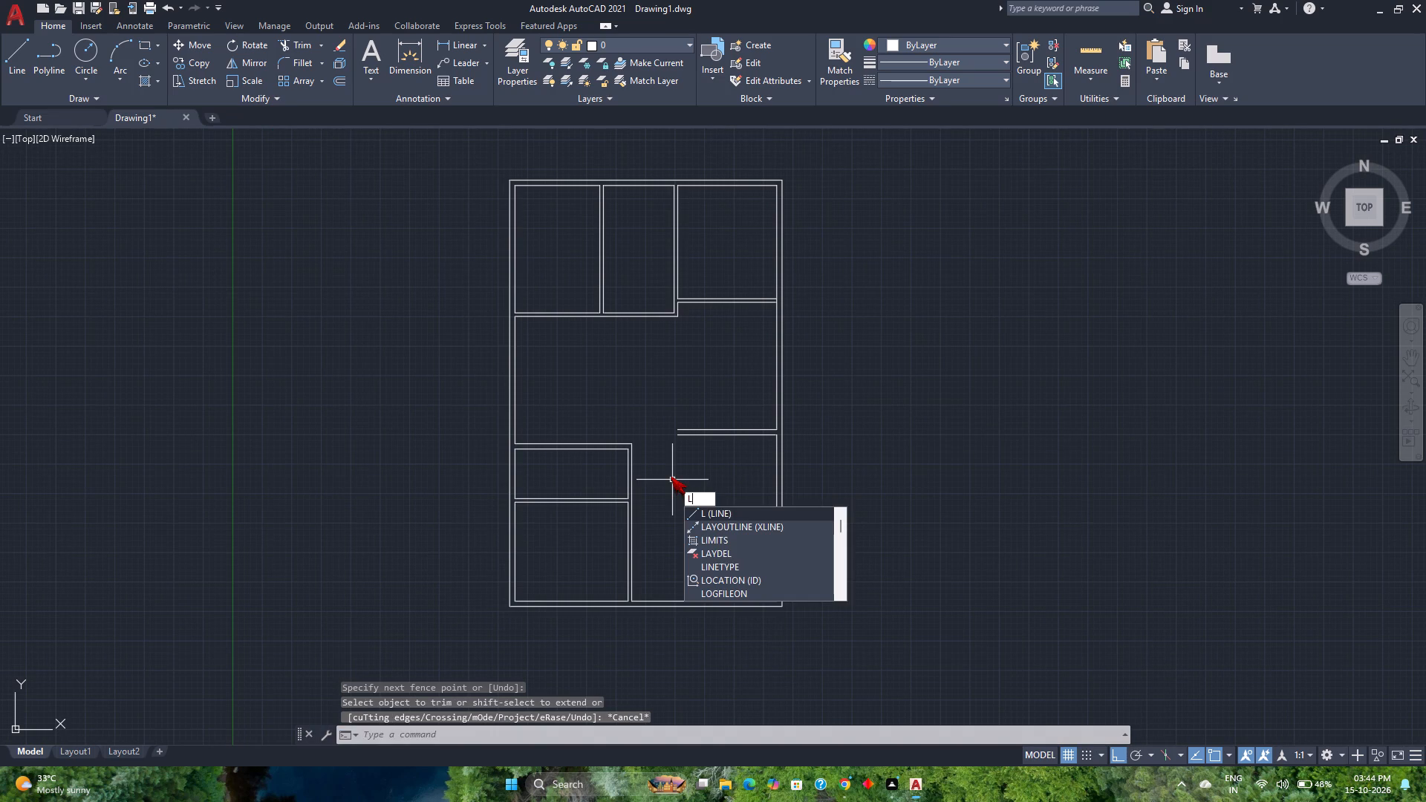
pyautogui.press('Return')
pyautogui.scroll(3, 674, 442)
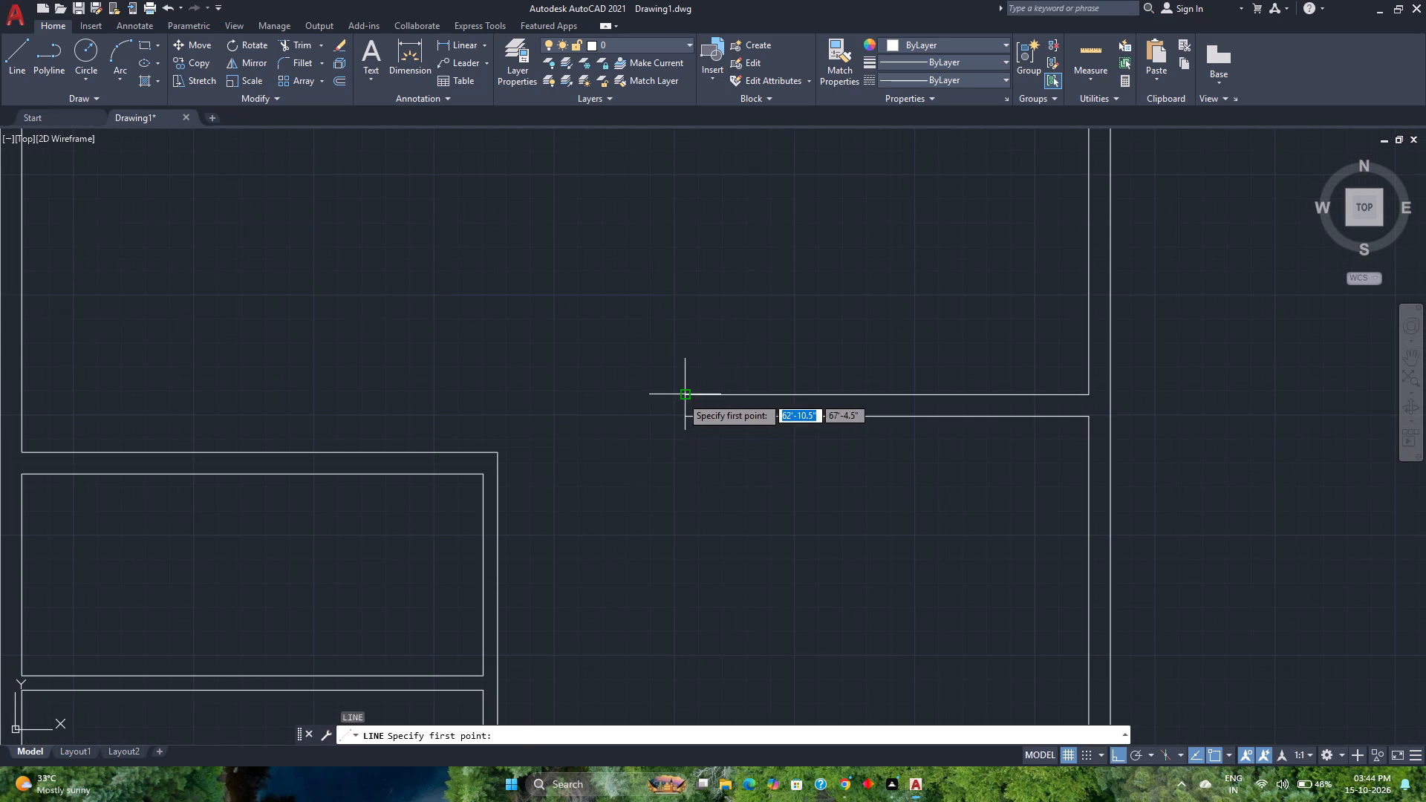
pyautogui.click(681, 397)
pyautogui.click(683, 414)
pyautogui.press('Escape')
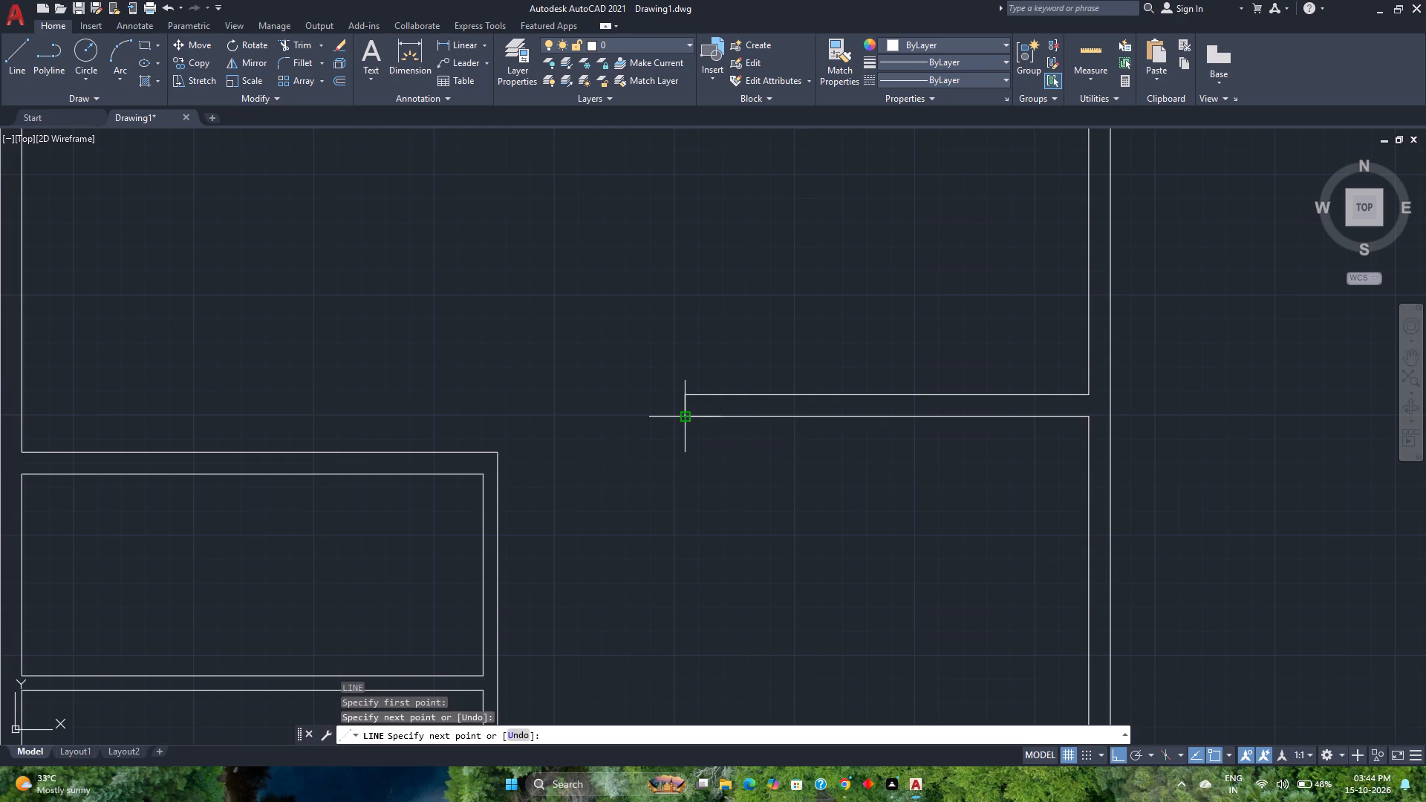
pyautogui.scroll(-2, 683, 414)
pyautogui.moveTo(683, 414); pyautogui.dragTo(712, 490, button='middle')
pyautogui.middleClick(712, 492)
pyautogui.scroll(-1, 709, 485)
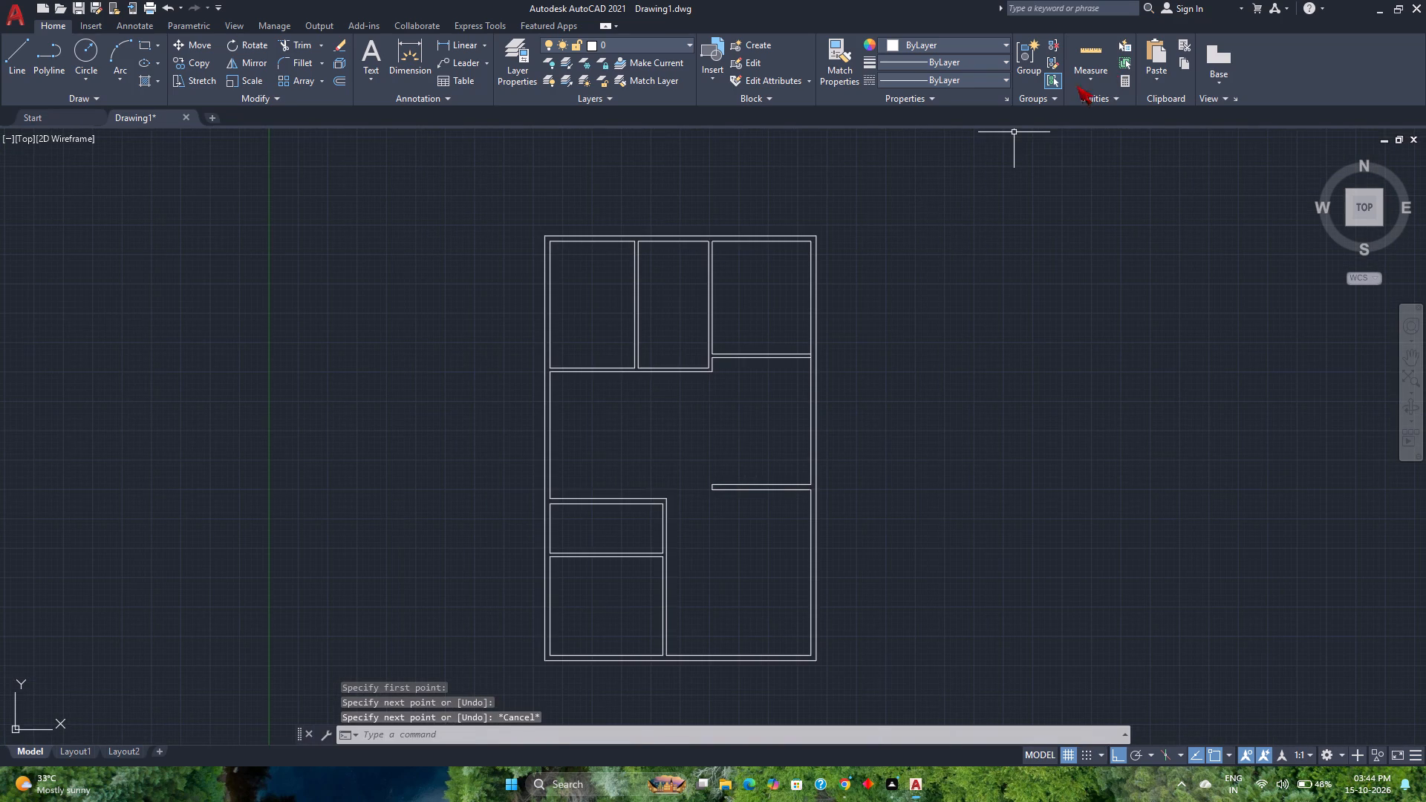
# Quick-measure the central room's width and height between its walls.
pyautogui.click(1094, 53)
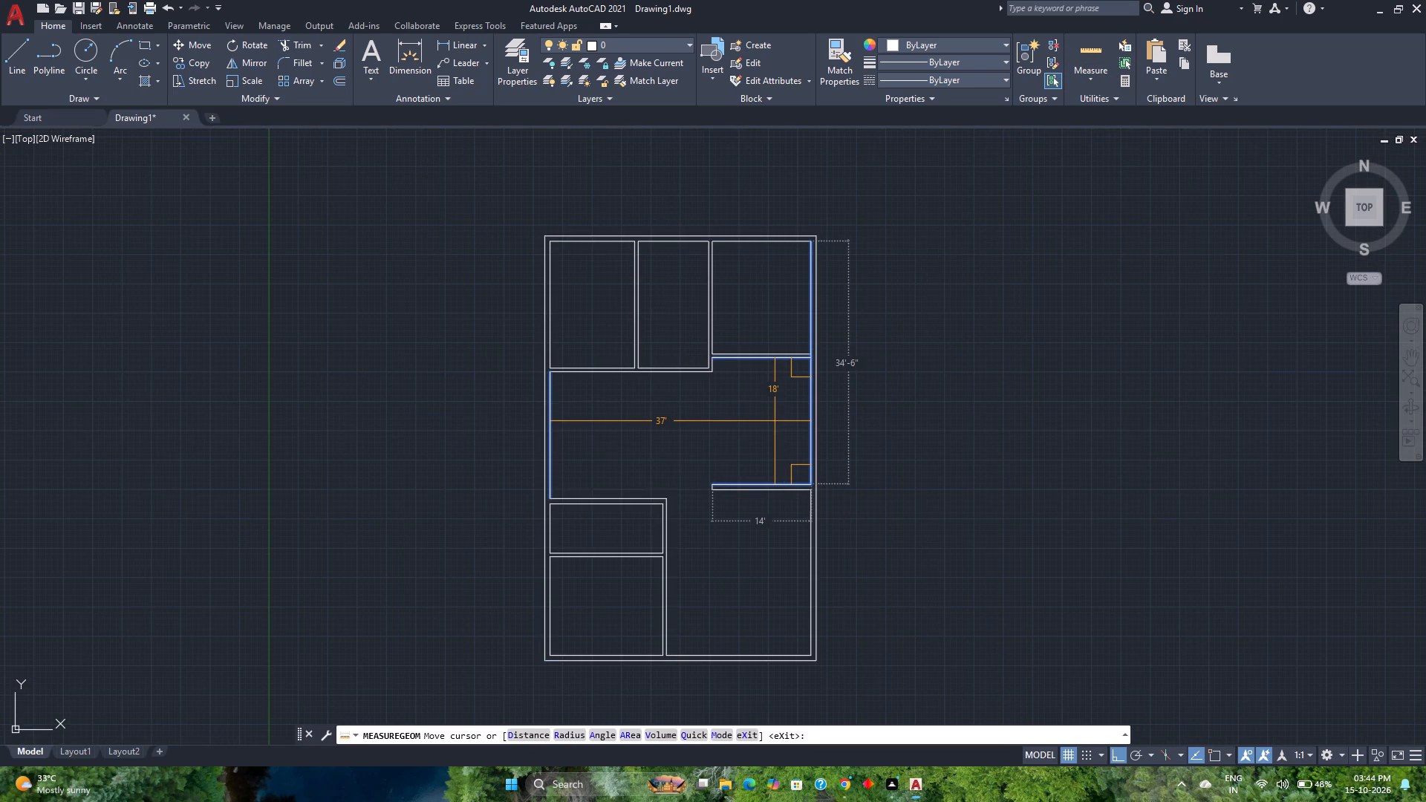
pyautogui.press('Escape')
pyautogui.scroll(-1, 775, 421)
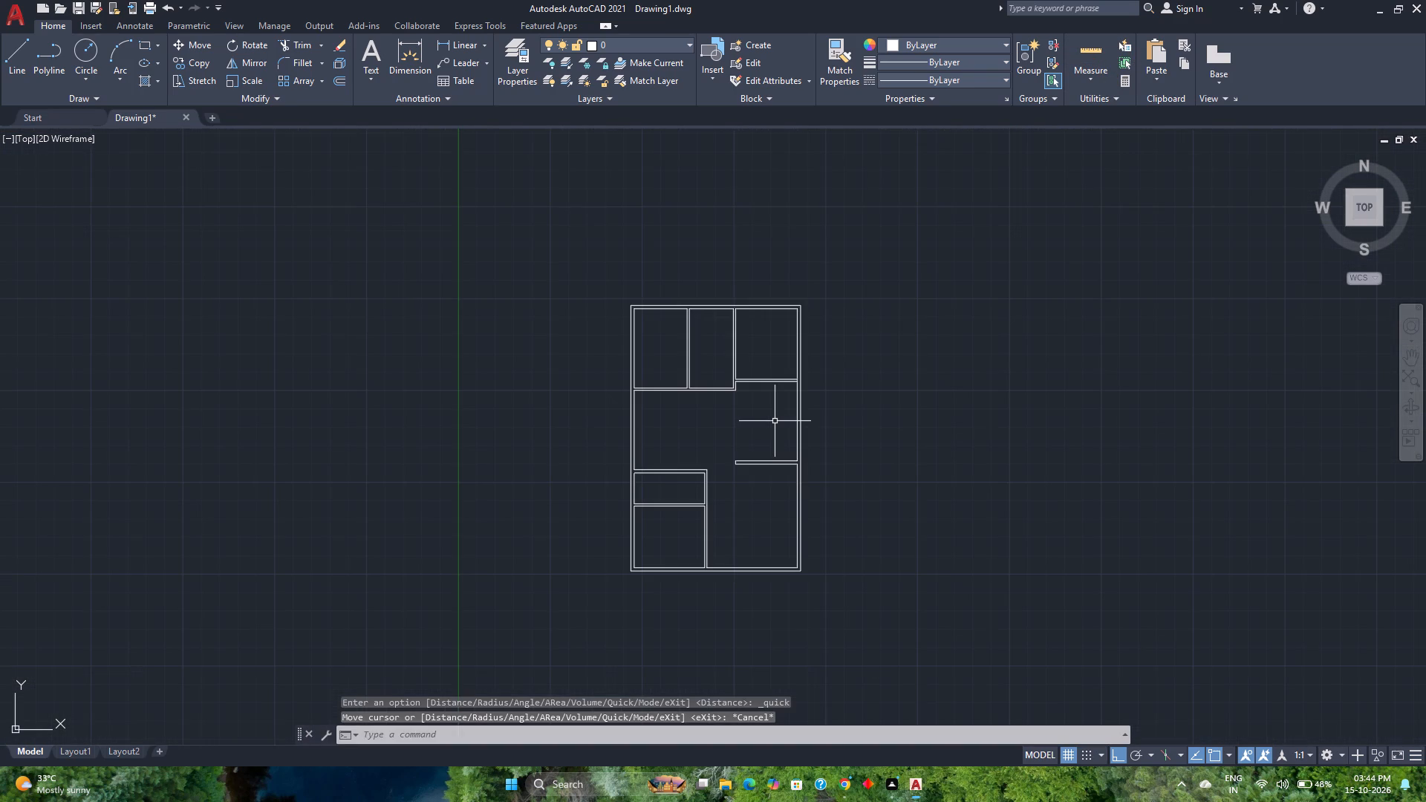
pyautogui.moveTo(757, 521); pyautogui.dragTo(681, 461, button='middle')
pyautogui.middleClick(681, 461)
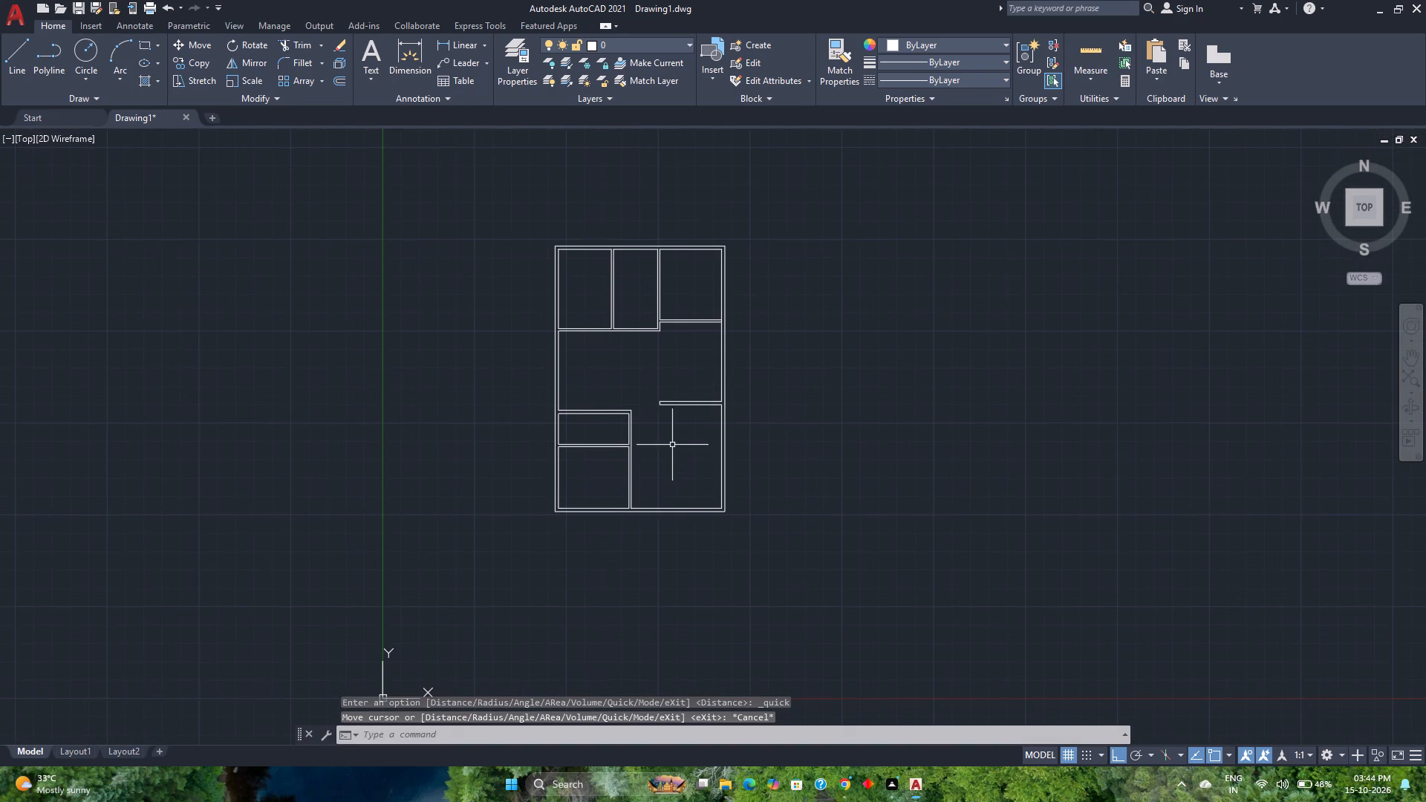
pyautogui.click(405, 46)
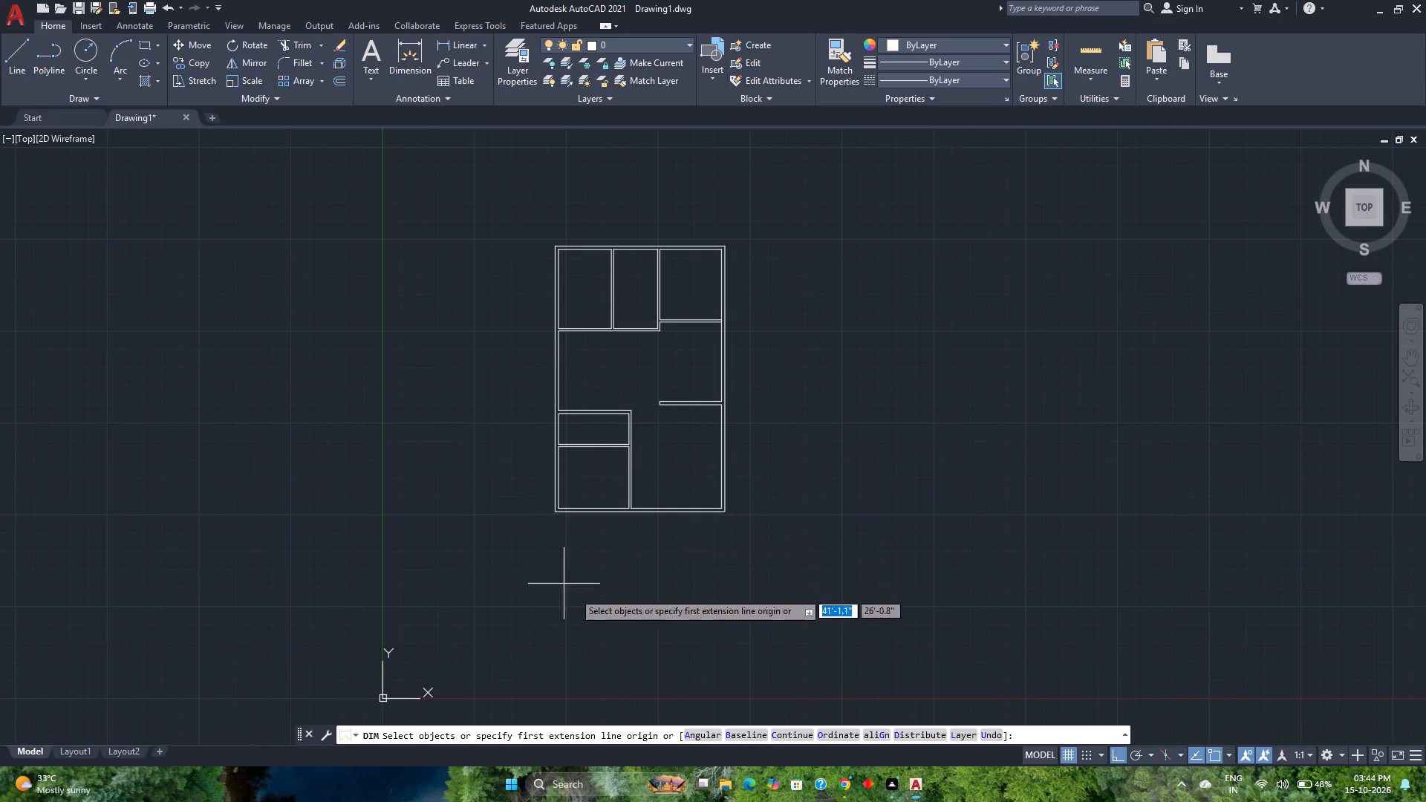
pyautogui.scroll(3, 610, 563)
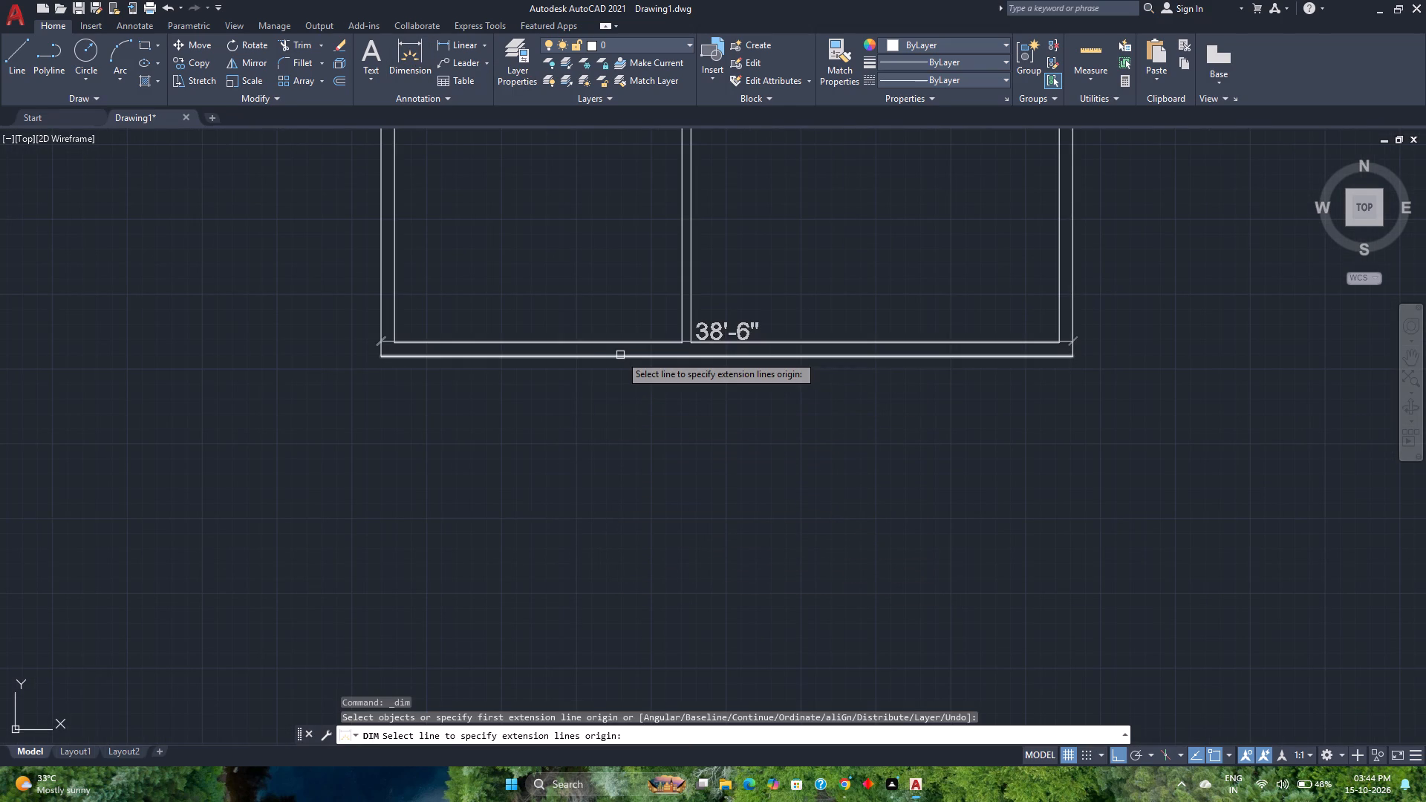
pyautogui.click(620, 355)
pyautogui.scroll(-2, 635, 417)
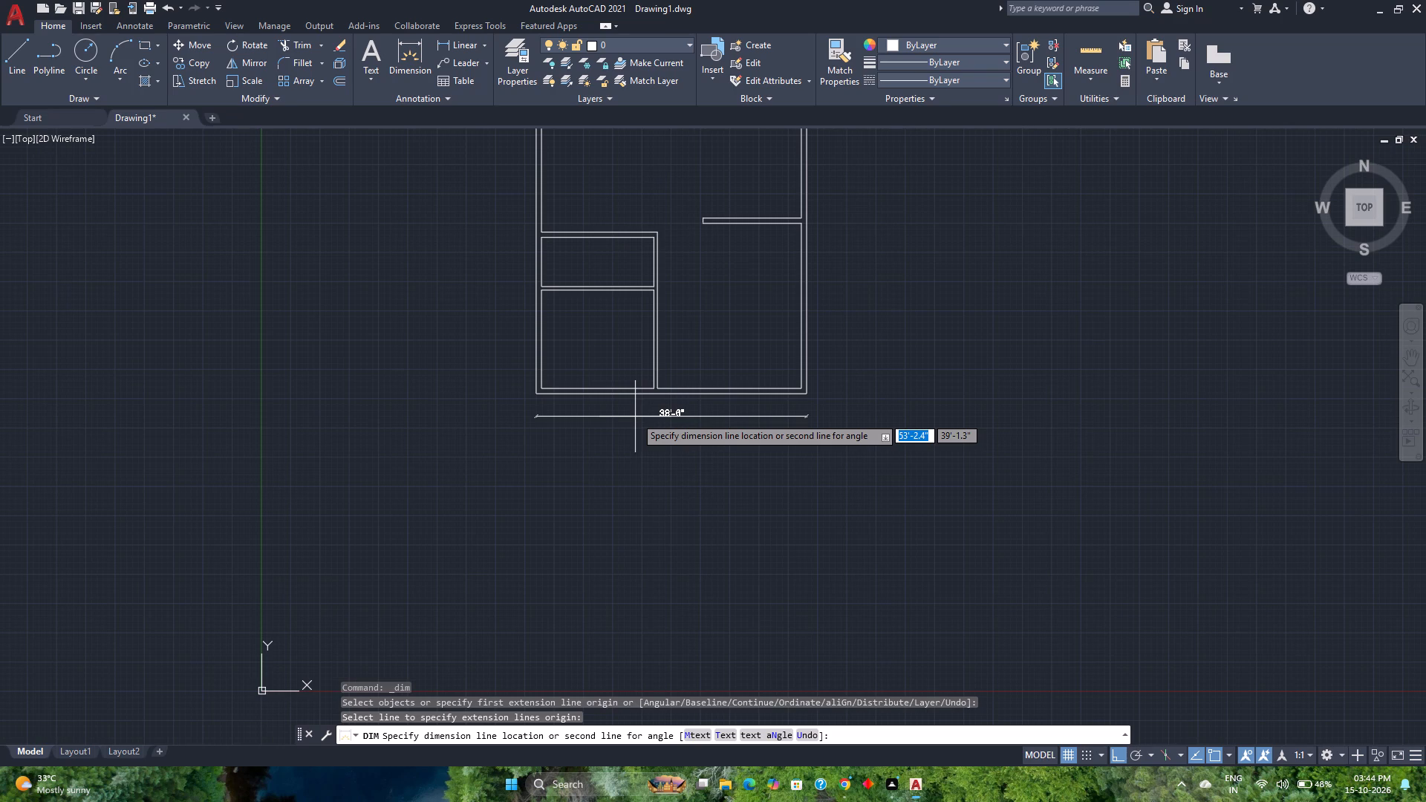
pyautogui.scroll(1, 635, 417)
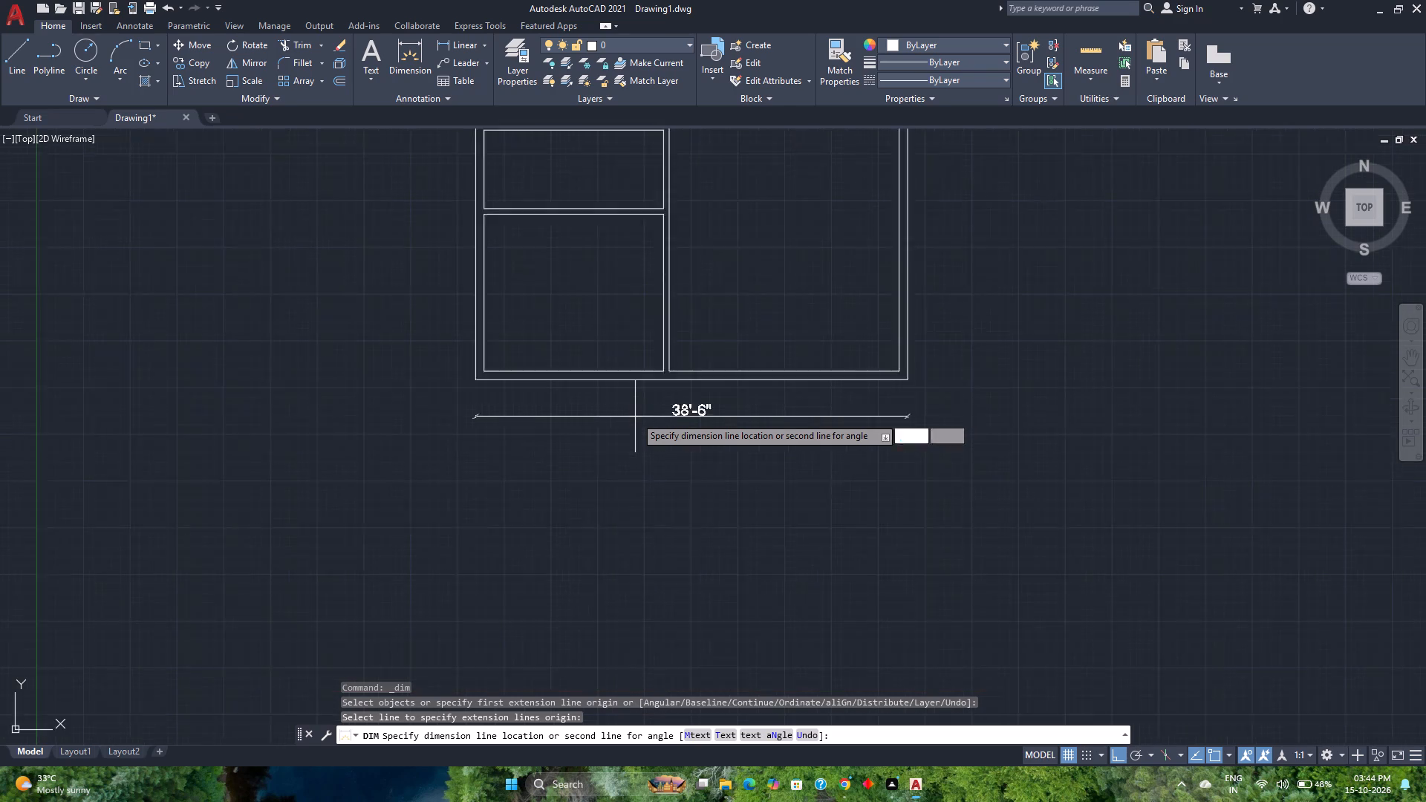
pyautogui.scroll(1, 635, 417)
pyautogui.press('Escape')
# Offset the plan's outer right exterior wall line 3'3" outward to the right.
pyautogui.scroll(-1, 635, 417)
pyautogui.moveTo(635, 417); pyautogui.dragTo(567, 526, button='middle')
pyautogui.scroll(-1, 544, 501)
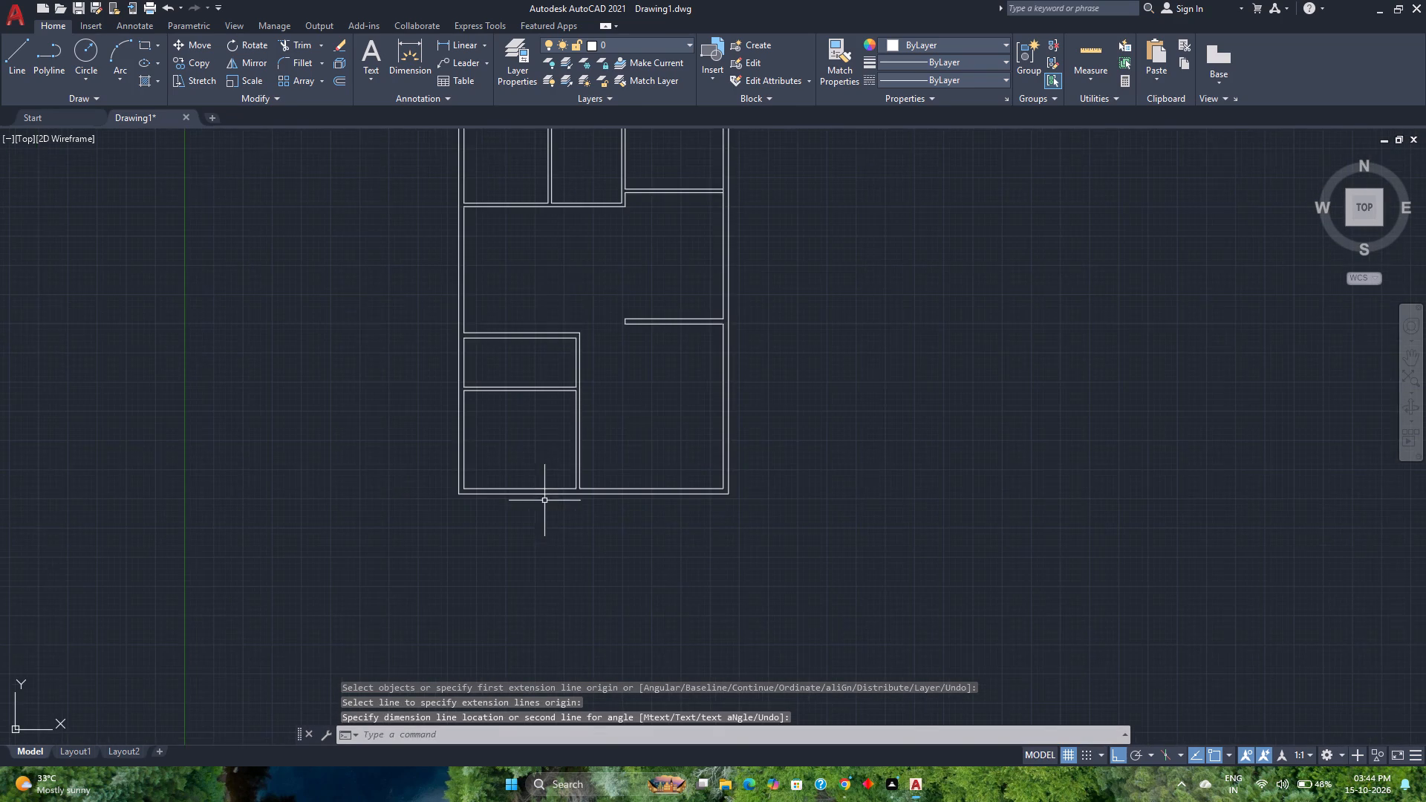
pyautogui.moveTo(699, 375); pyautogui.dragTo(587, 520, button='middle')
pyautogui.middleClick(587, 520)
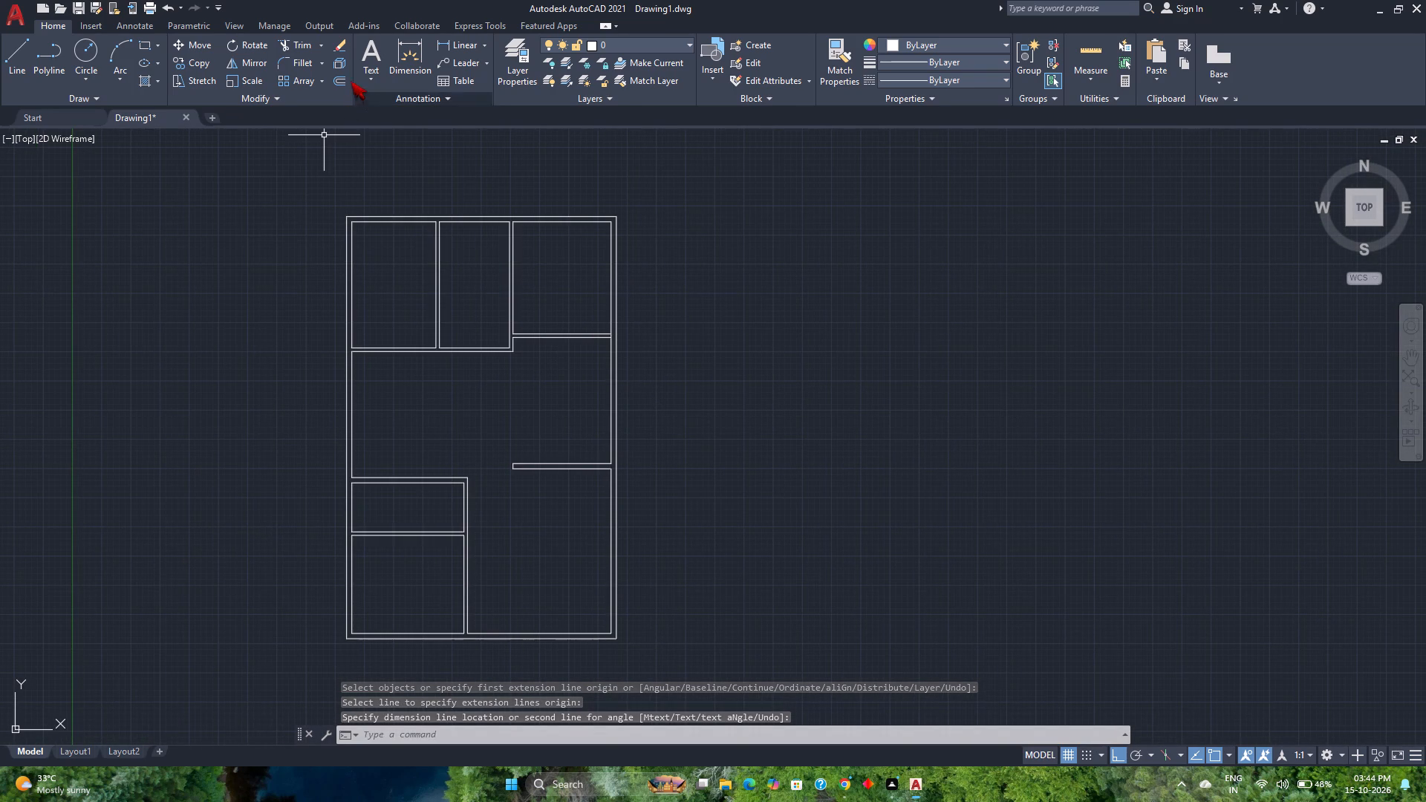
pyautogui.click(345, 74)
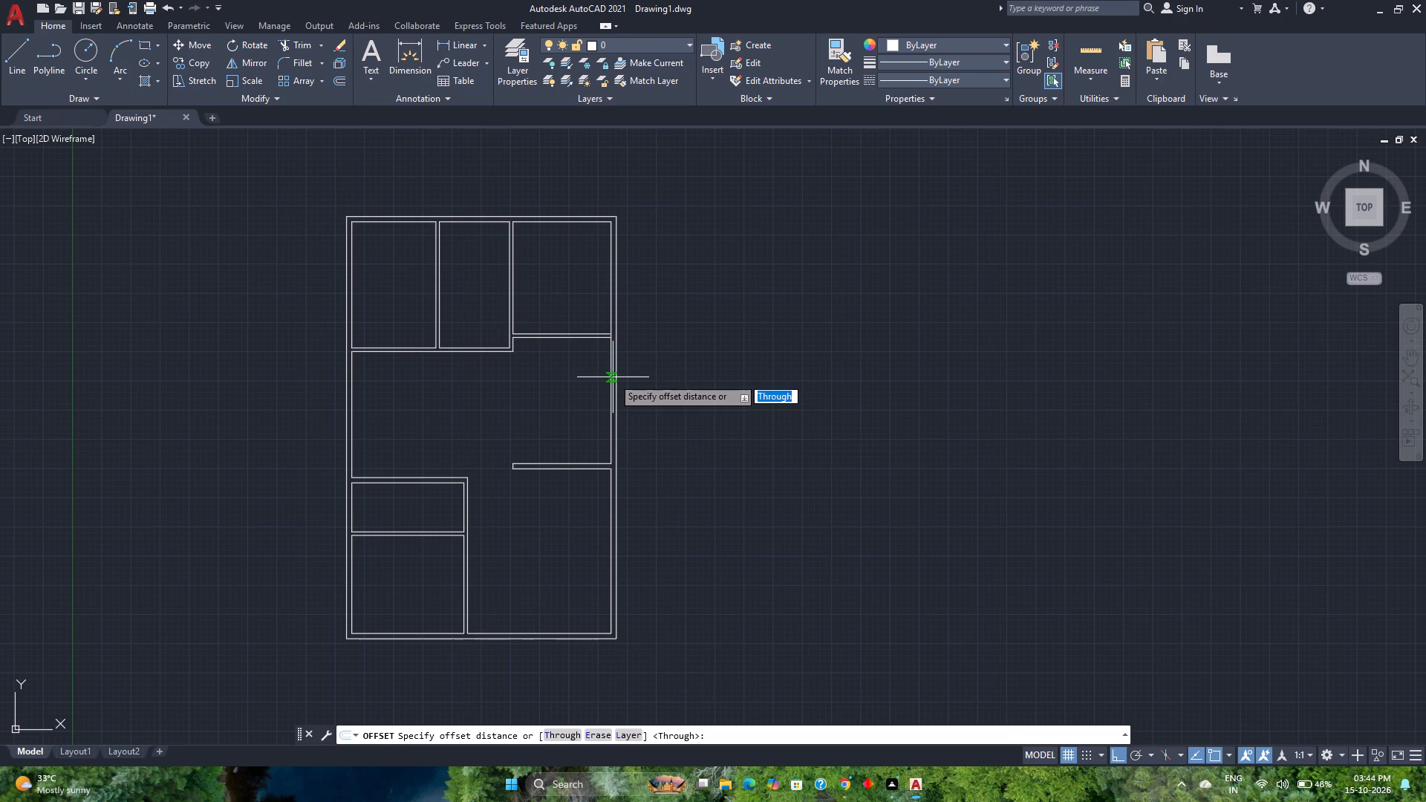
pyautogui.press('3')
pyautogui.press("'")
pyautogui.write('3"')
pyautogui.press('Return')
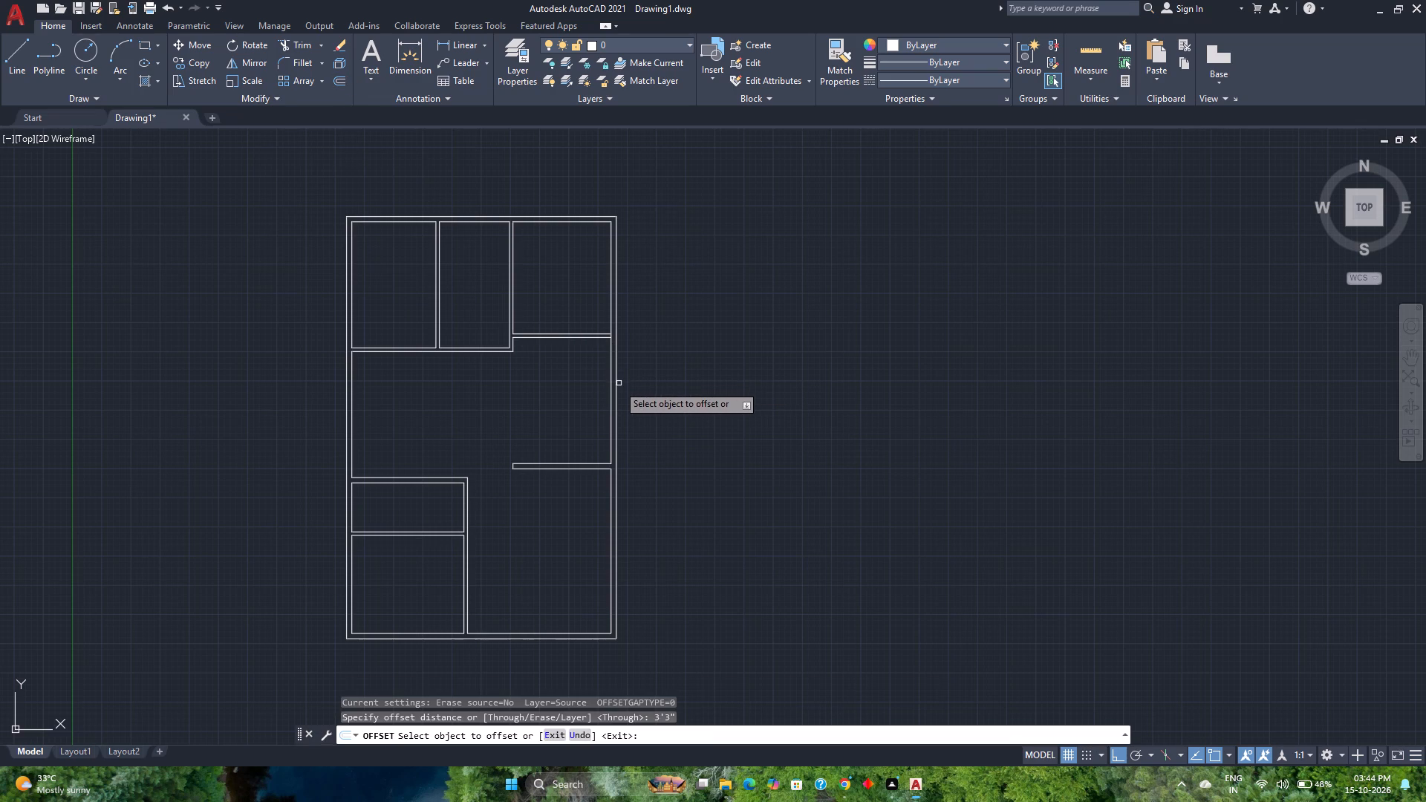
pyautogui.click(617, 387)
pyautogui.click(734, 382)
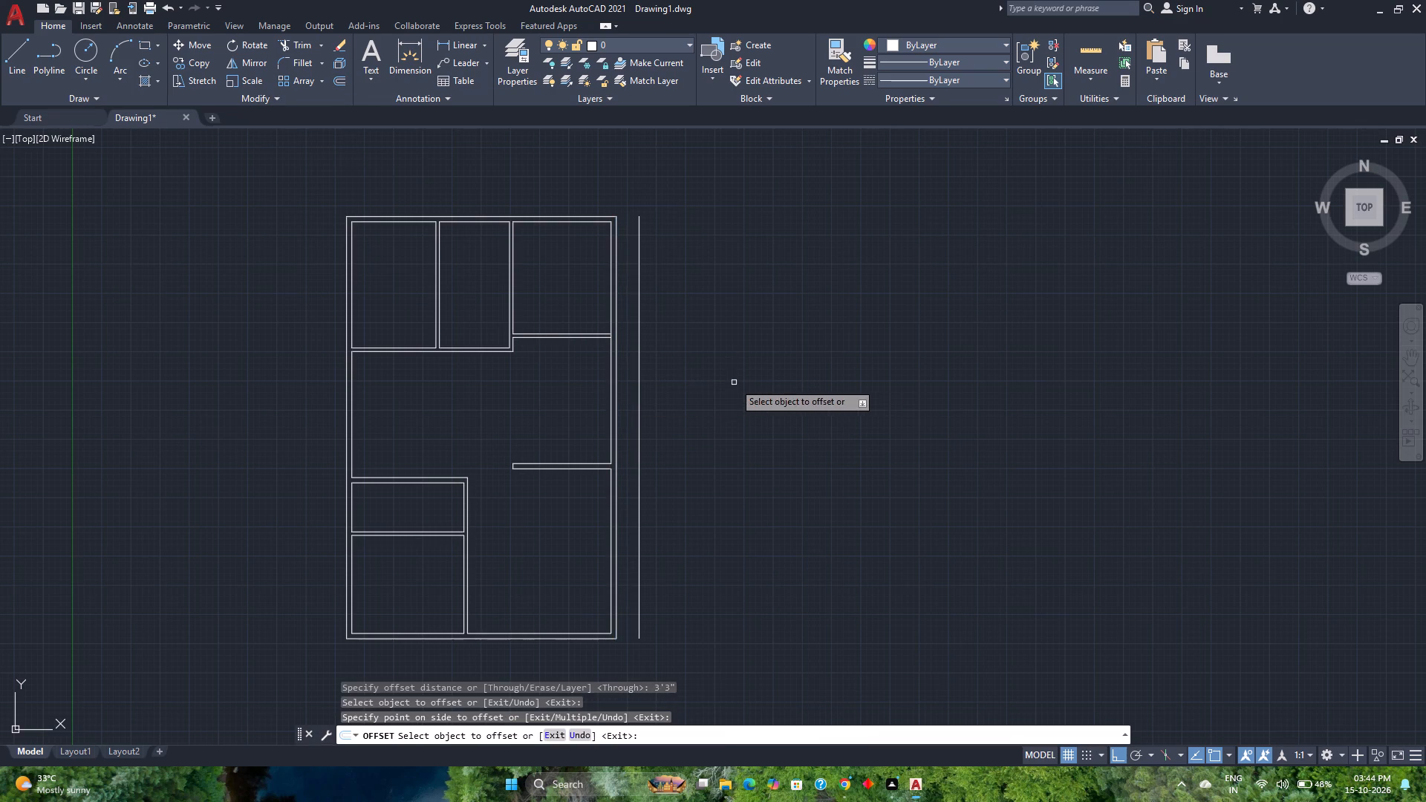
# Offset the plan's left and top outer exterior wall lines 3'3" outward.
pyautogui.click(347, 427)
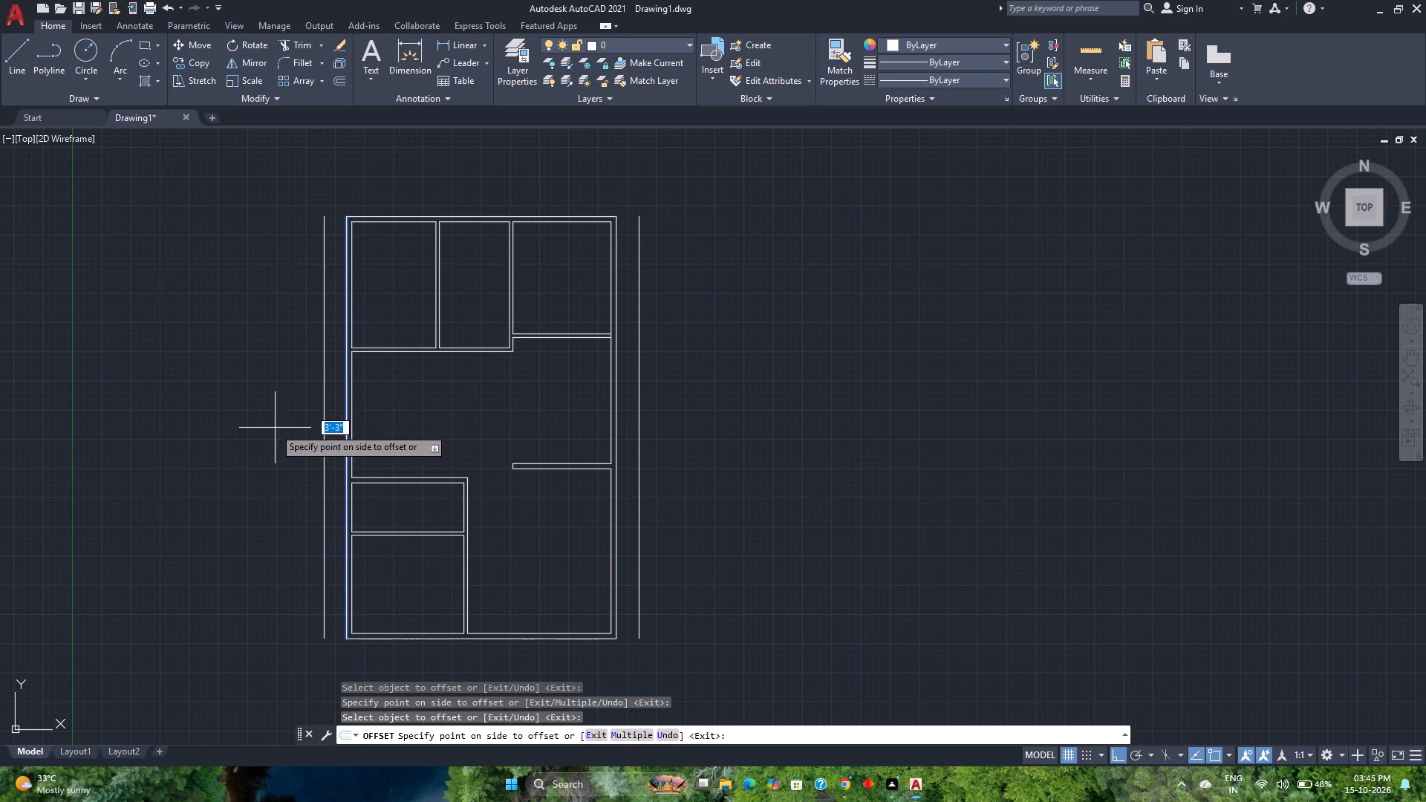
pyautogui.click(258, 428)
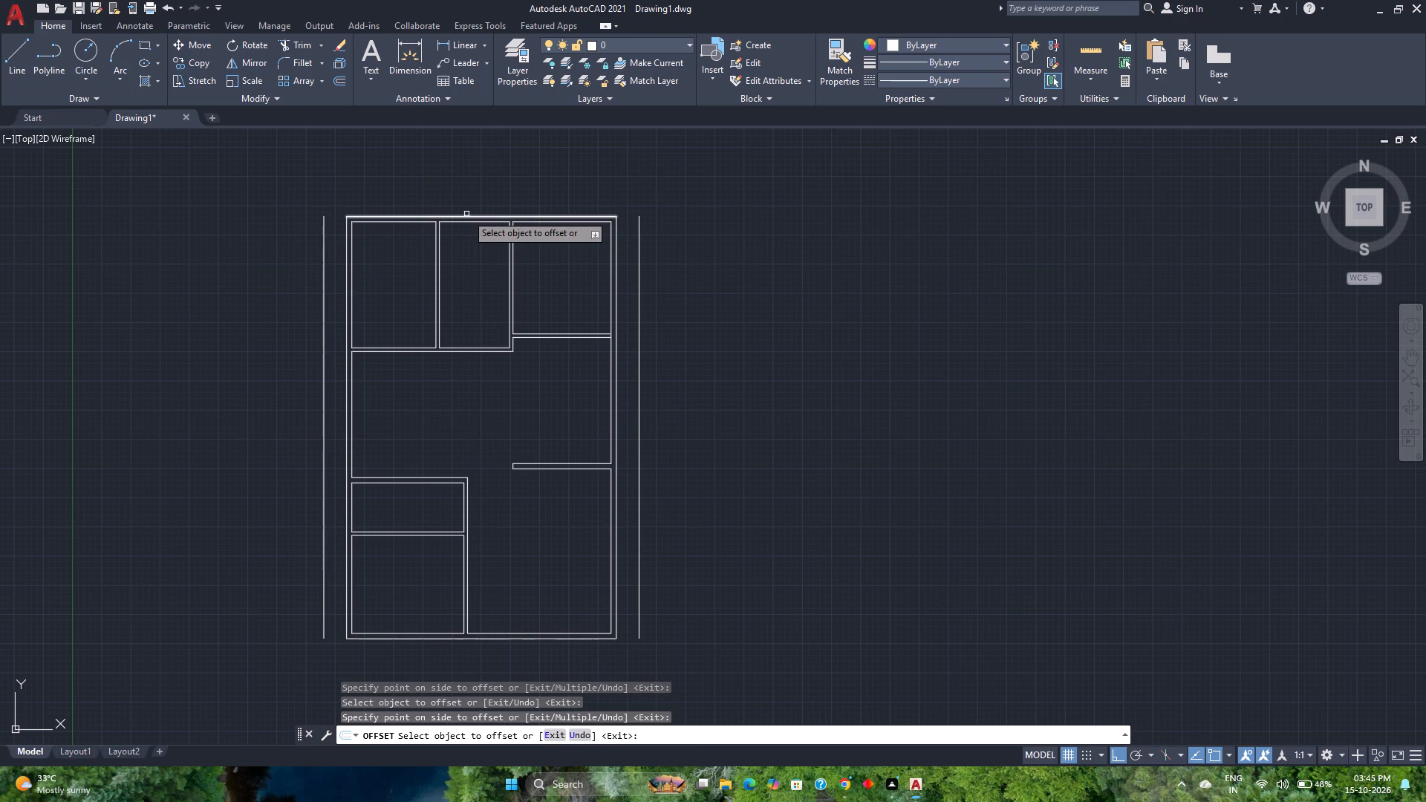
pyautogui.click(466, 214)
pyautogui.click(471, 216)
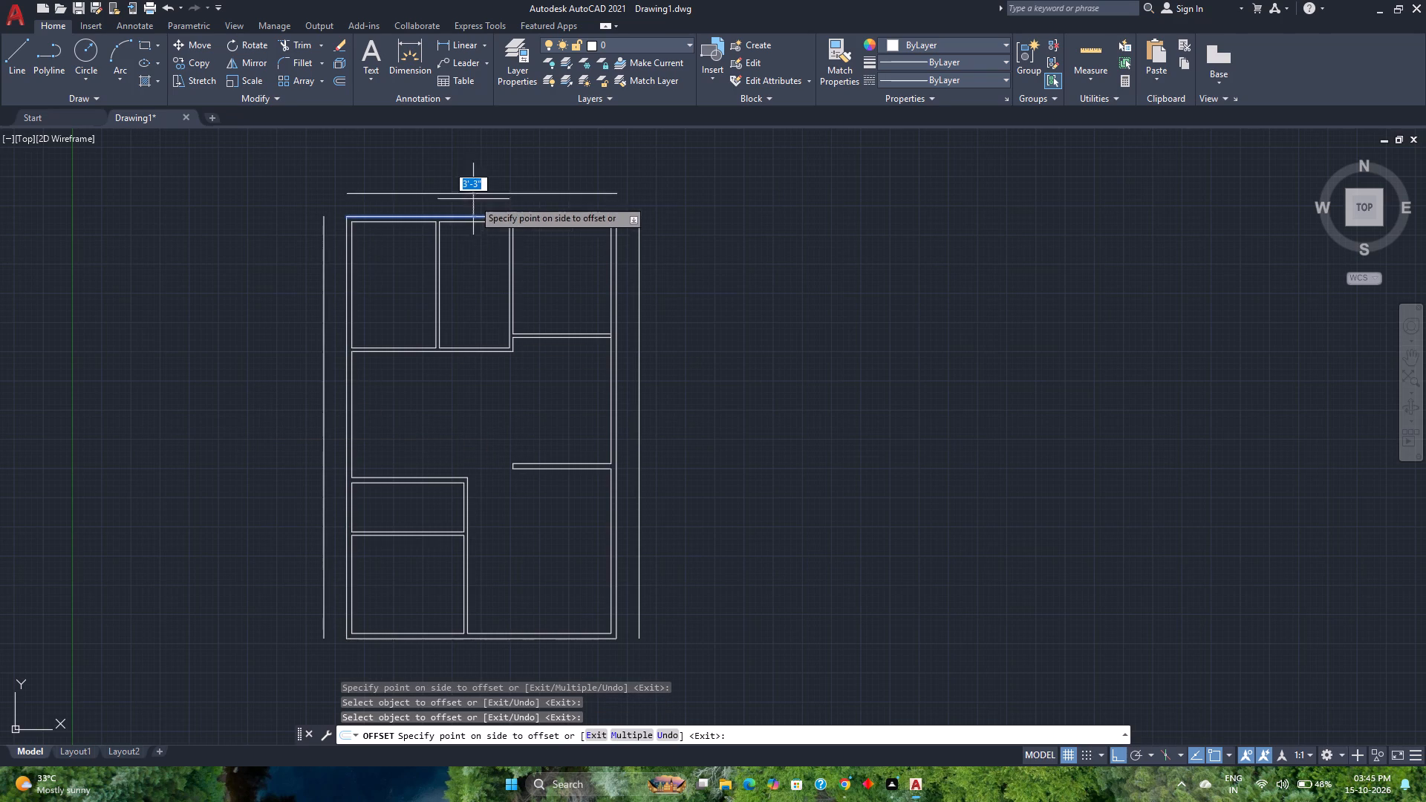
pyautogui.click(482, 178)
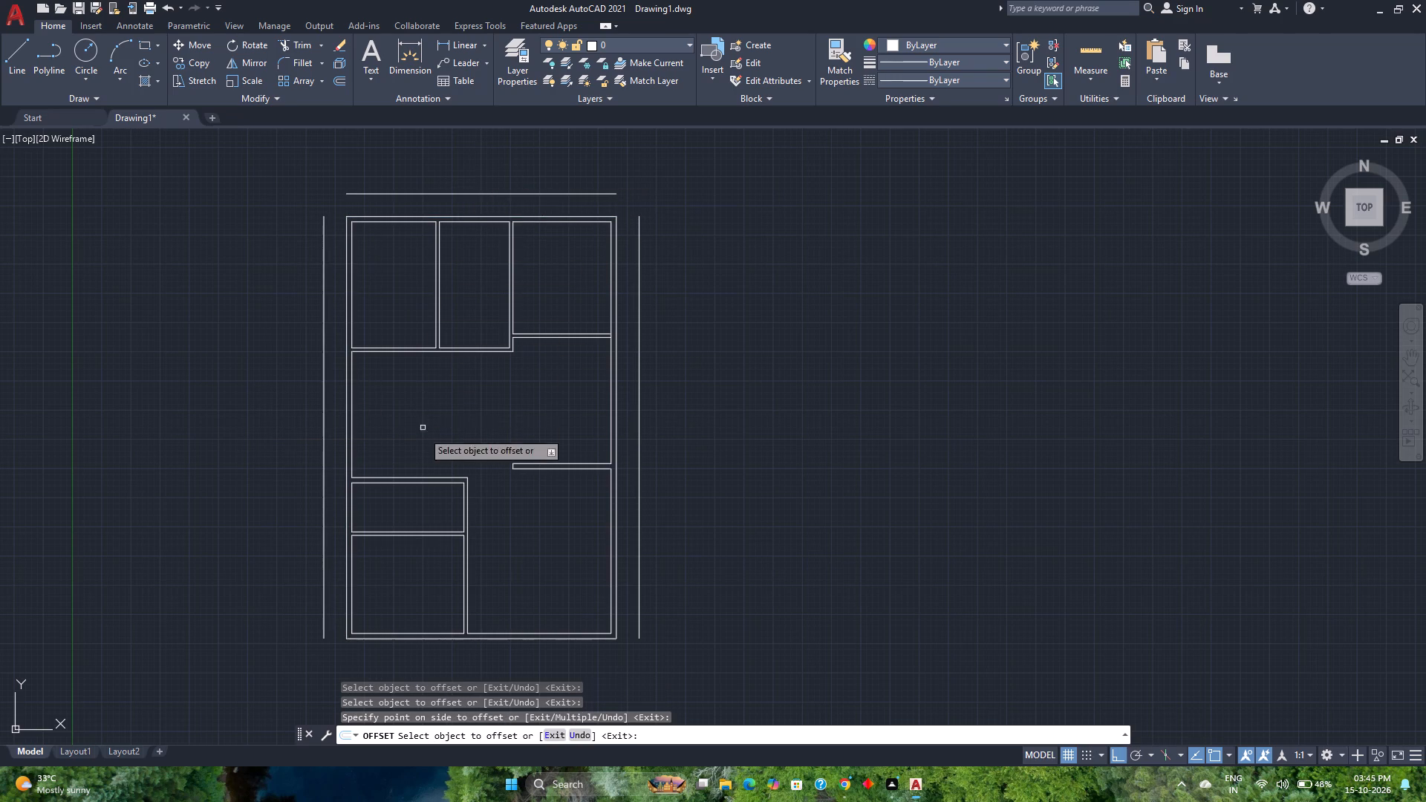
# Offset the plan's bottom outer exterior wall line 2'8" outward, below the building.
pyautogui.moveTo(423, 433); pyautogui.dragTo(492, 312, button='middle')
pyautogui.middleClick(492, 312)
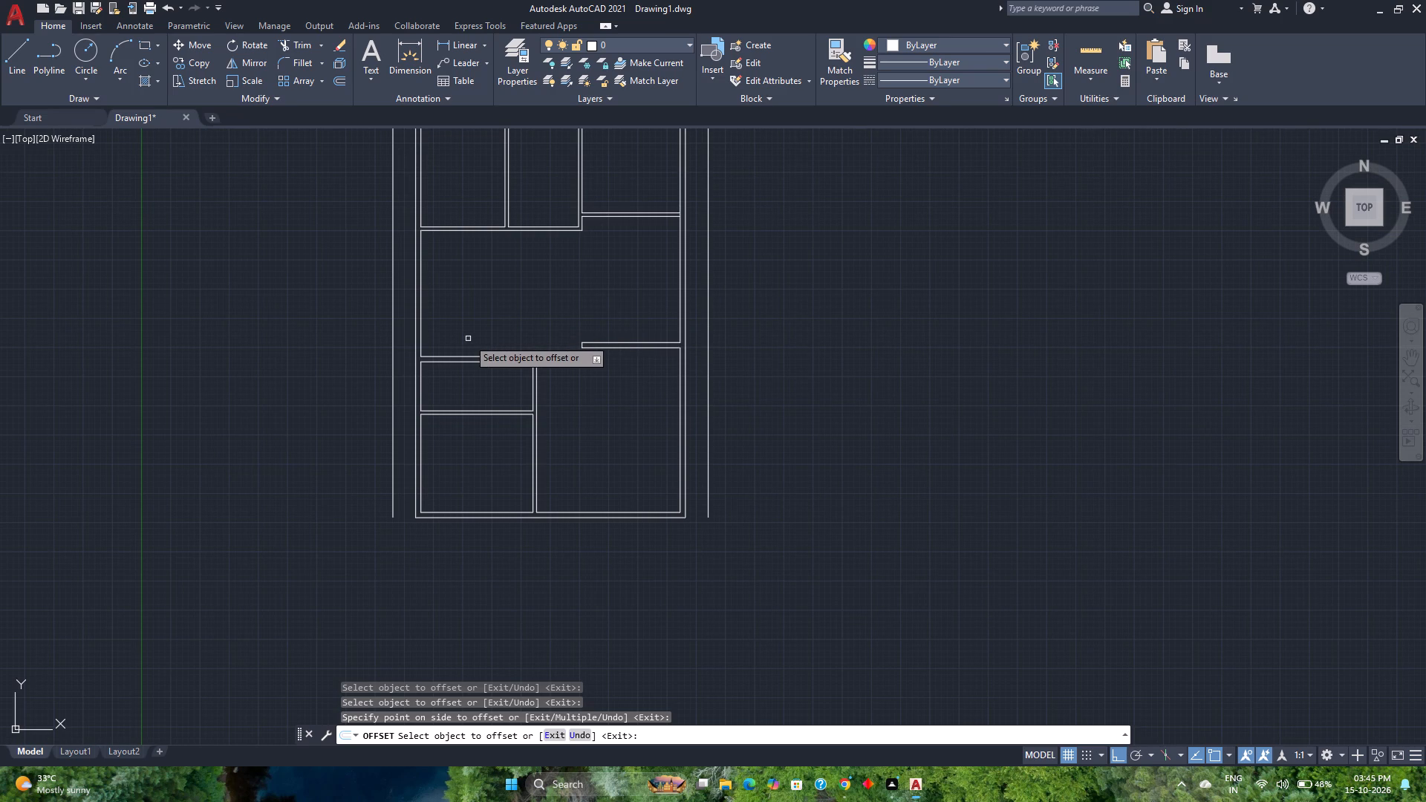
pyautogui.click(463, 518)
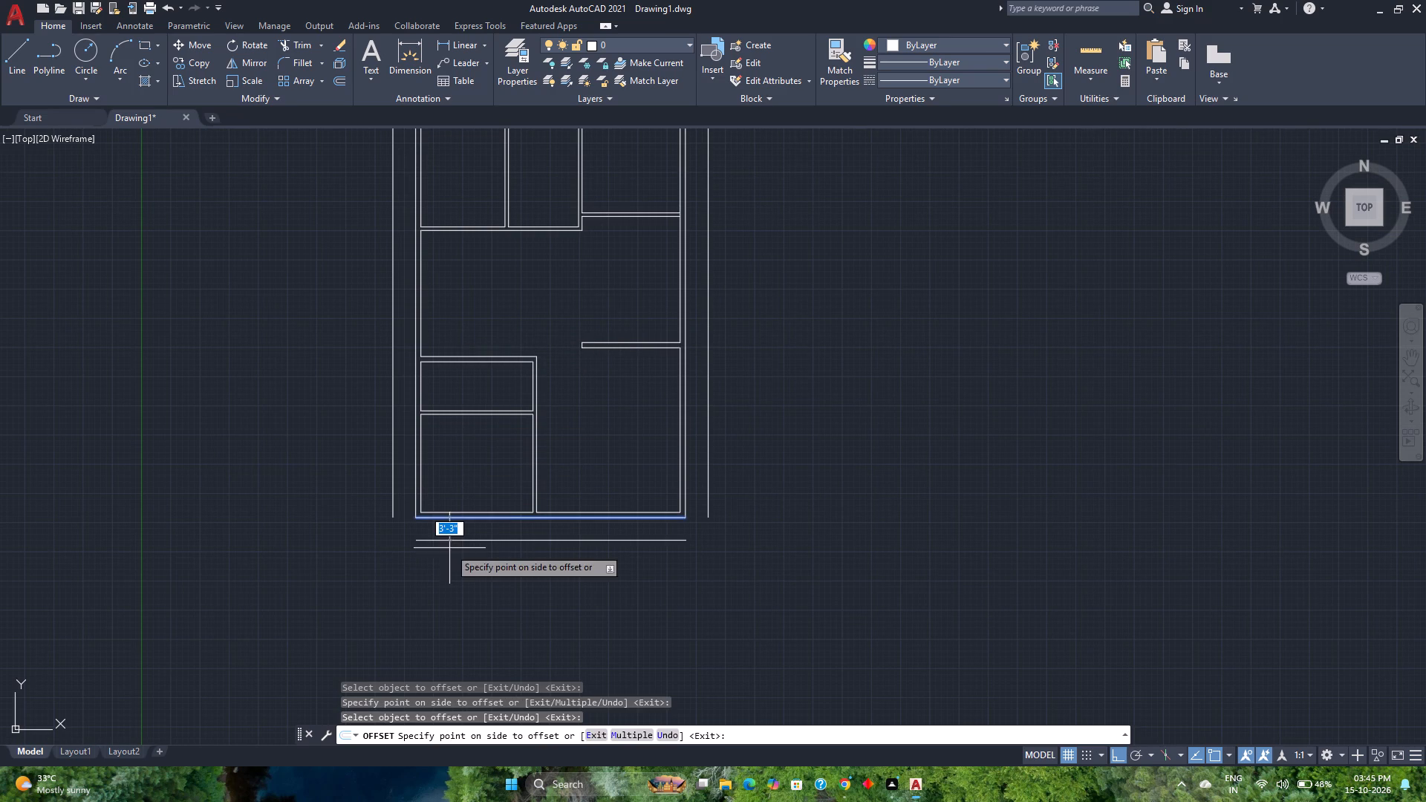
pyautogui.write('2\'8"')
pyautogui.press('Return')
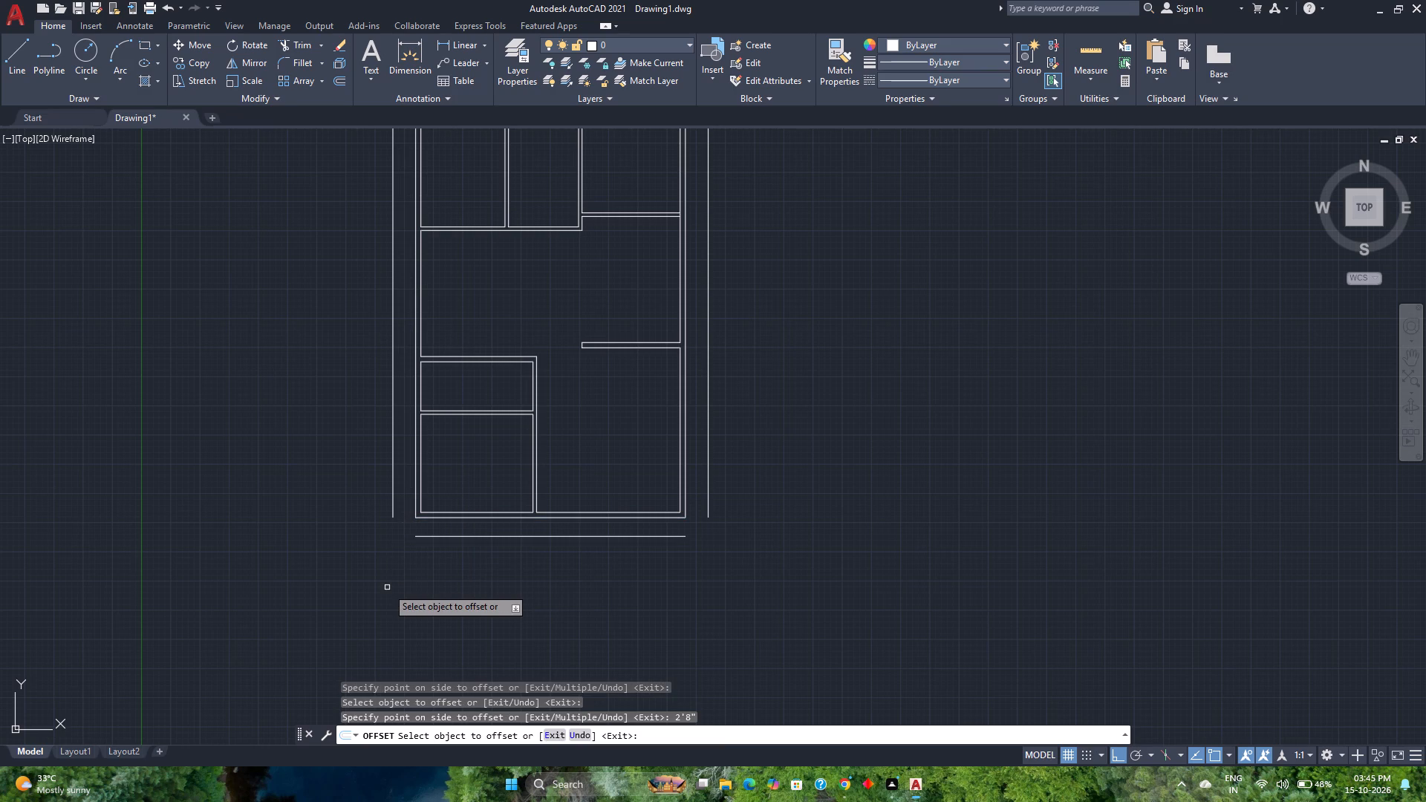
pyautogui.press('space')
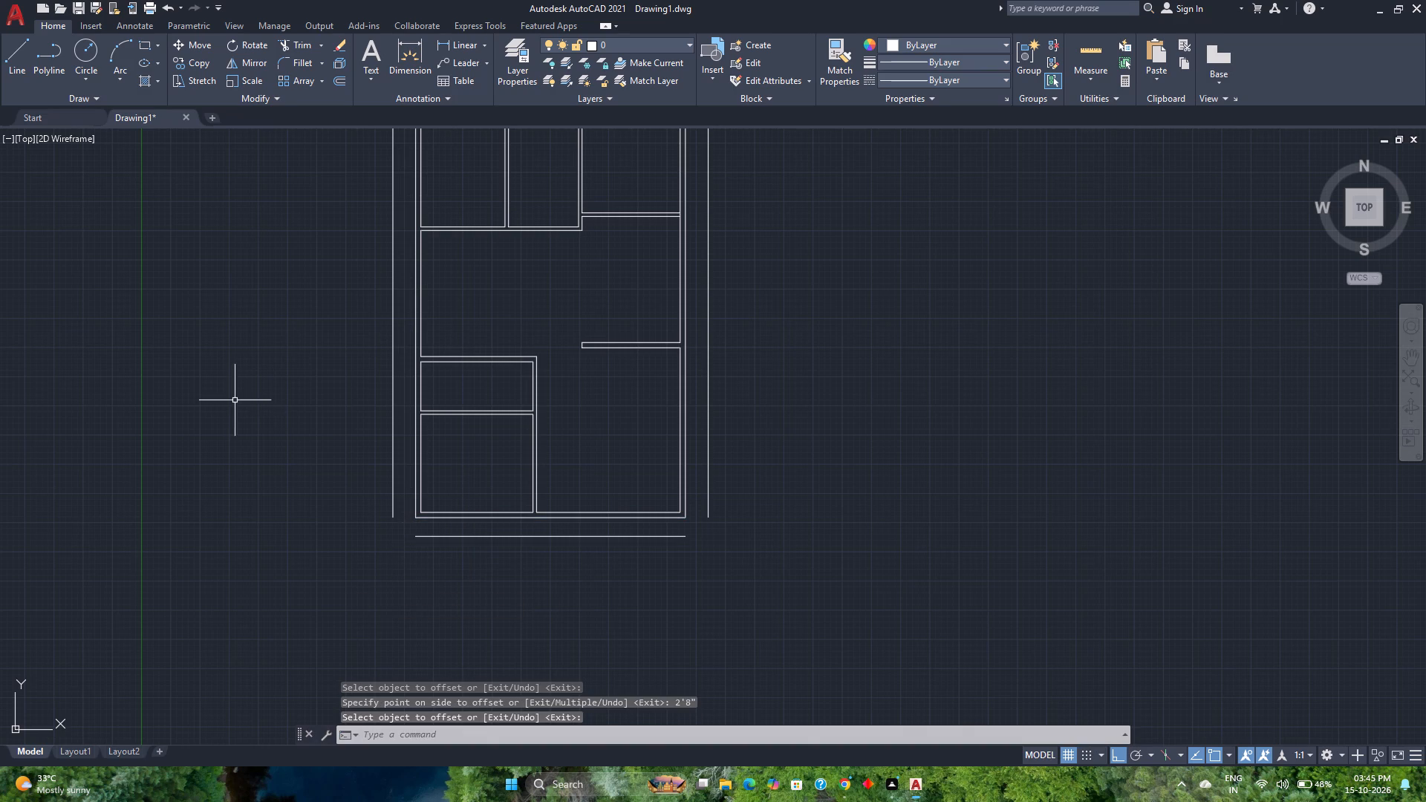
# Fillet the bottom offset line with the left and right offset lines to close both lower boundary corners squarely.
pyautogui.click(284, 61)
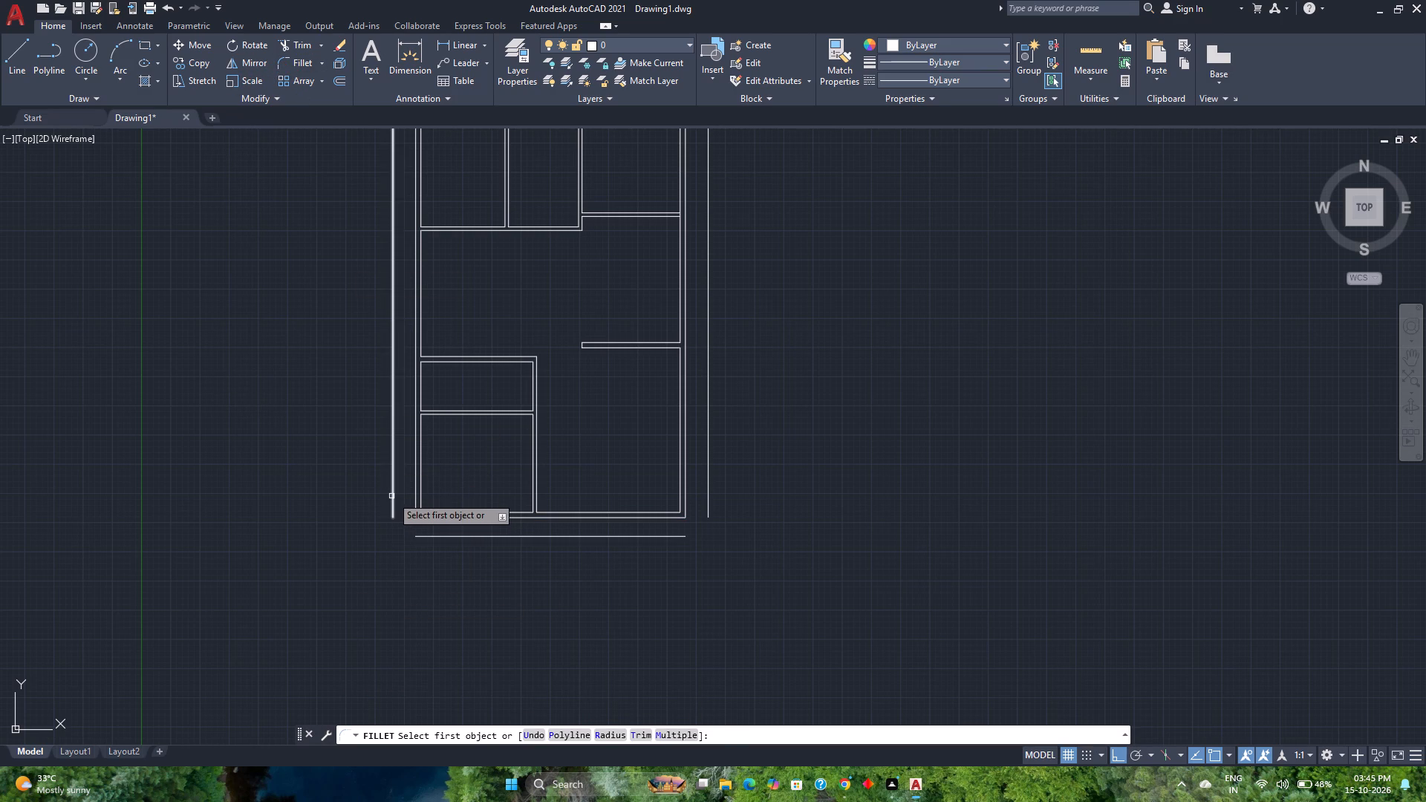
pyautogui.click(391, 496)
pyautogui.click(437, 536)
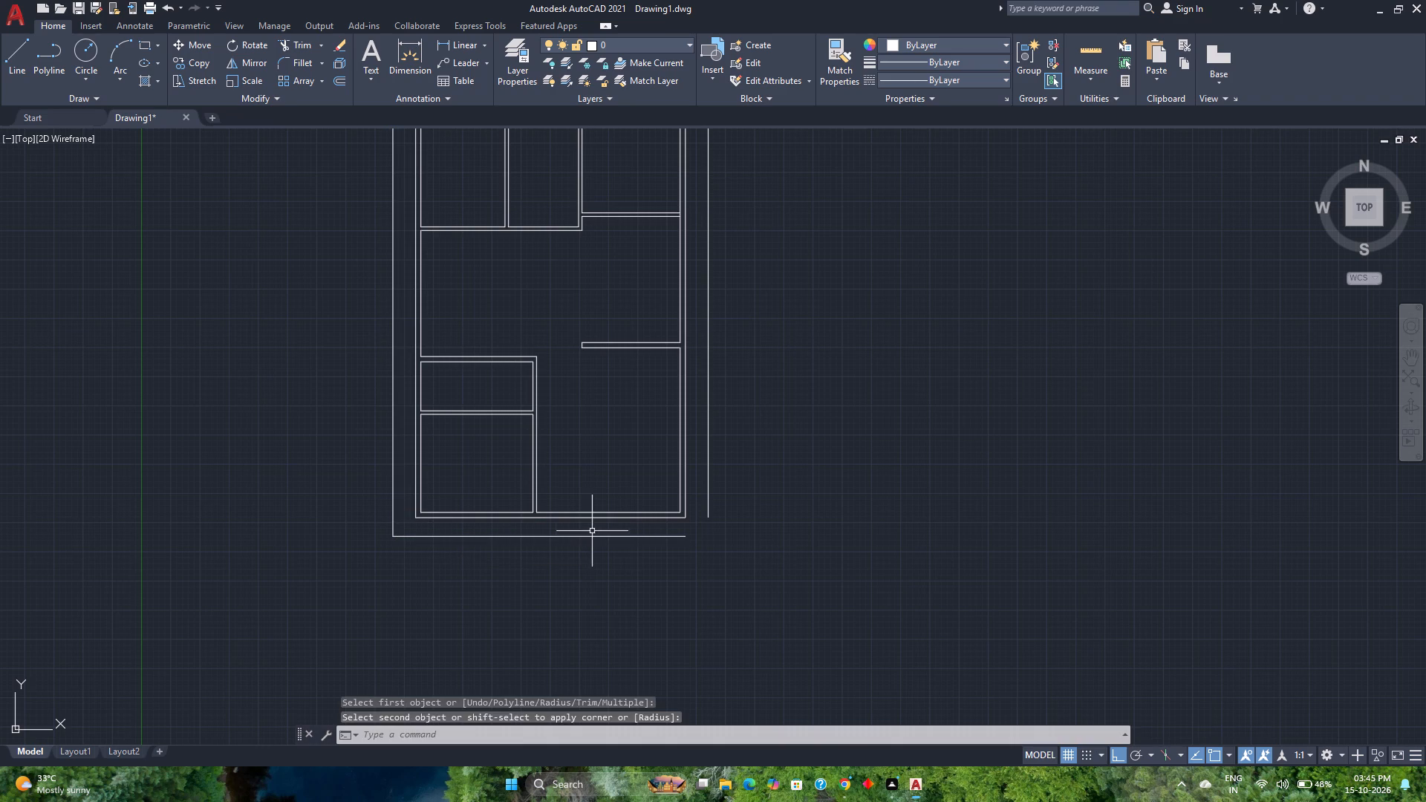
pyautogui.press('space')
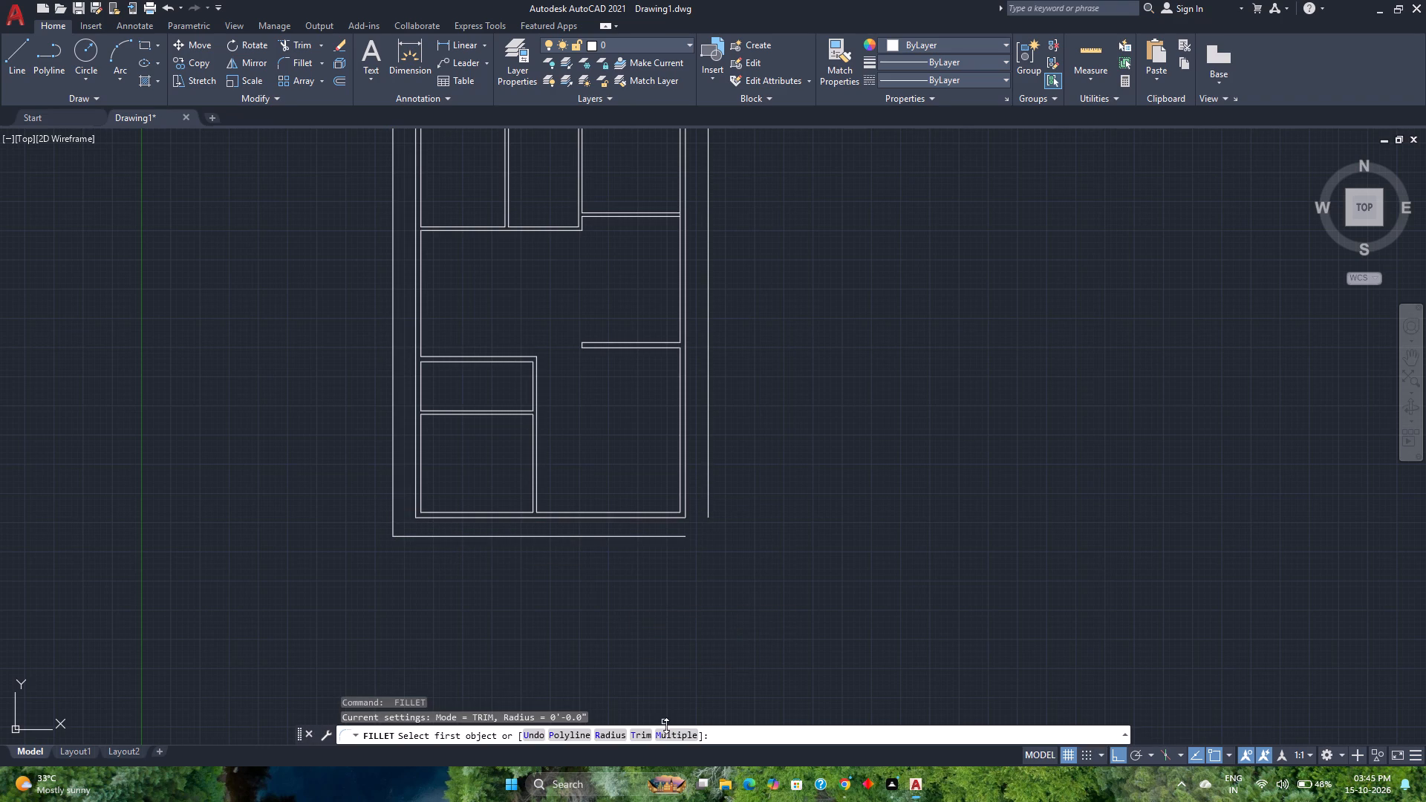
pyautogui.click(671, 731)
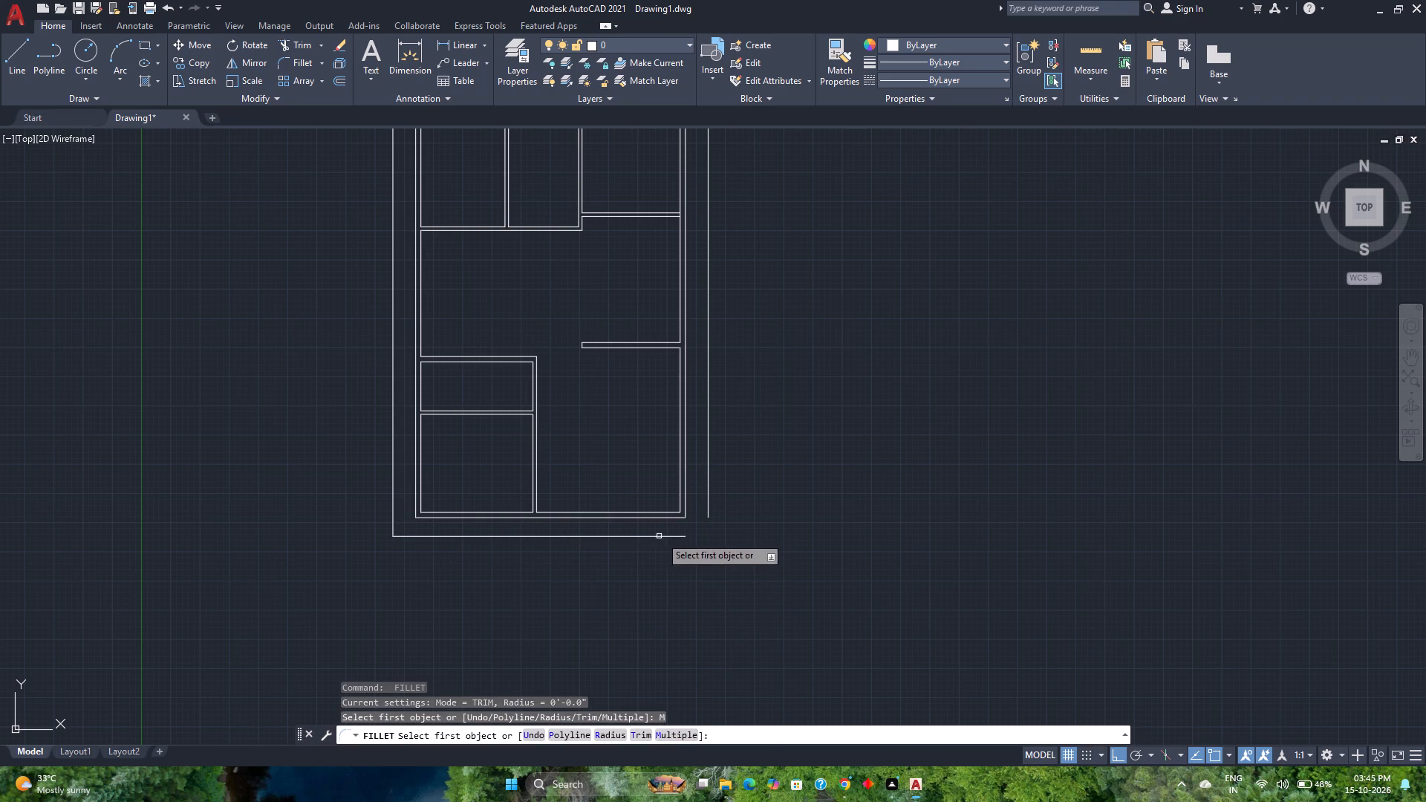
pyautogui.click(672, 733)
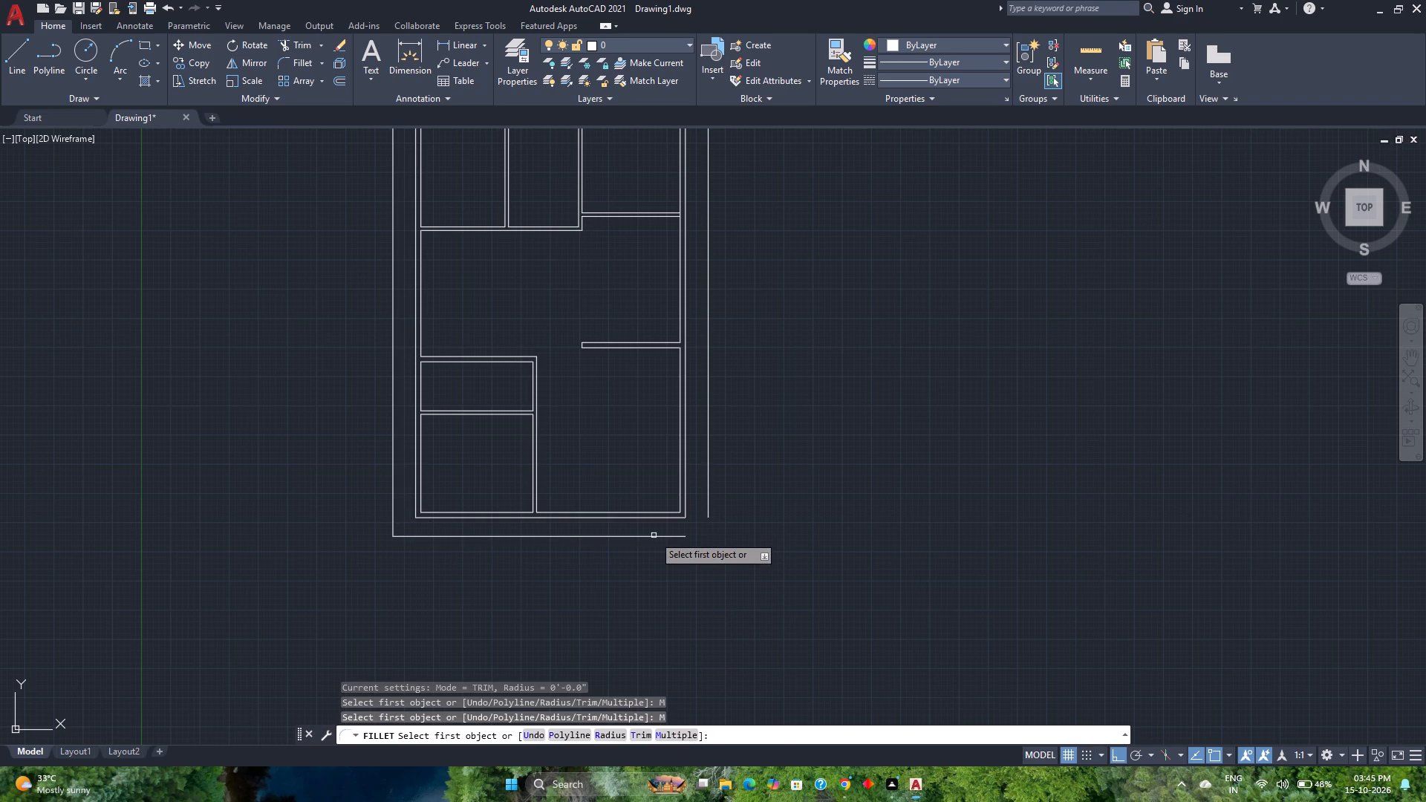
pyautogui.click(656, 535)
pyautogui.click(709, 500)
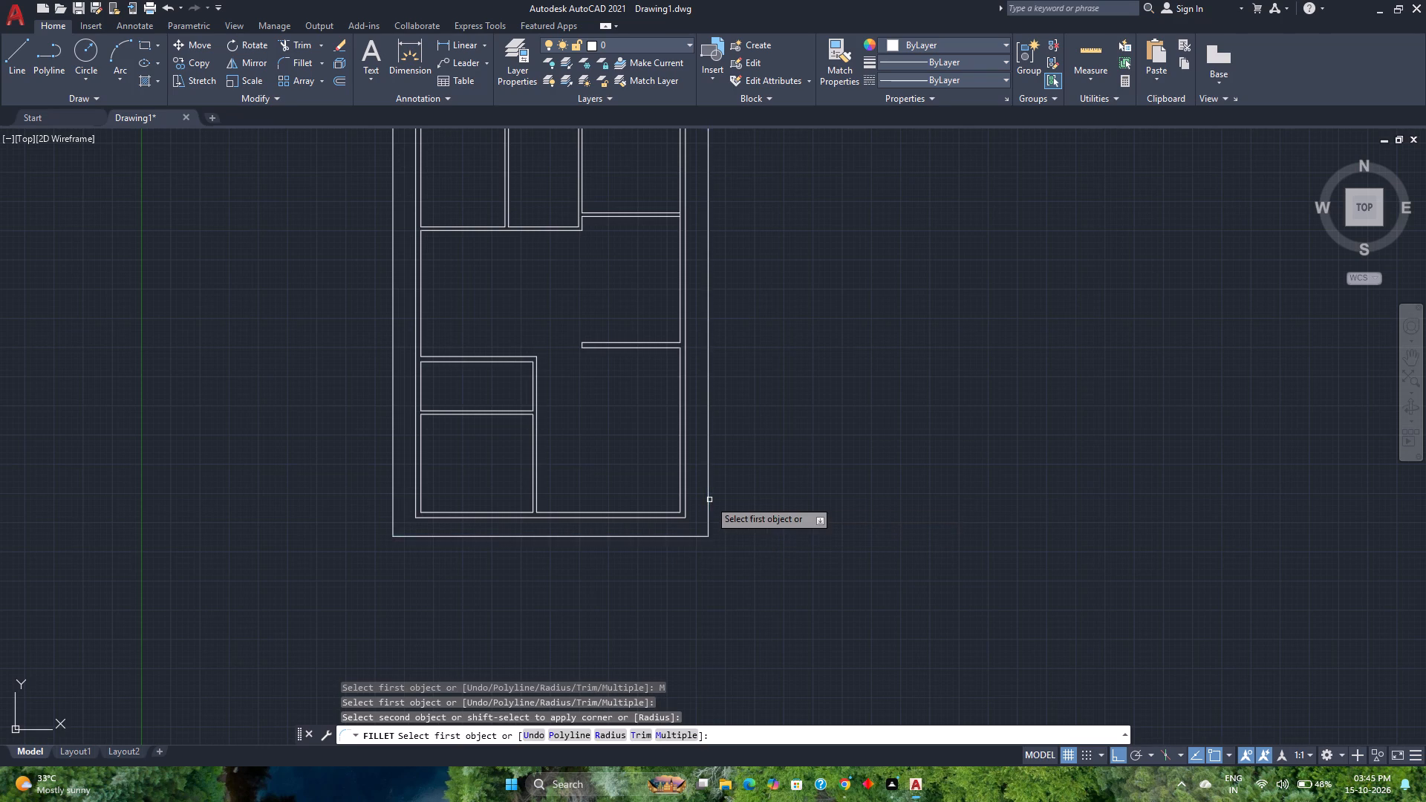
# Fillet the top offset line with the left and right offset lines to close both upper boundary corners squarely.
pyautogui.scroll(-3, 709, 500)
pyautogui.moveTo(709, 500); pyautogui.dragTo(683, 624, button='middle')
pyautogui.middleClick(683, 624)
pyautogui.scroll(3, 576, 489)
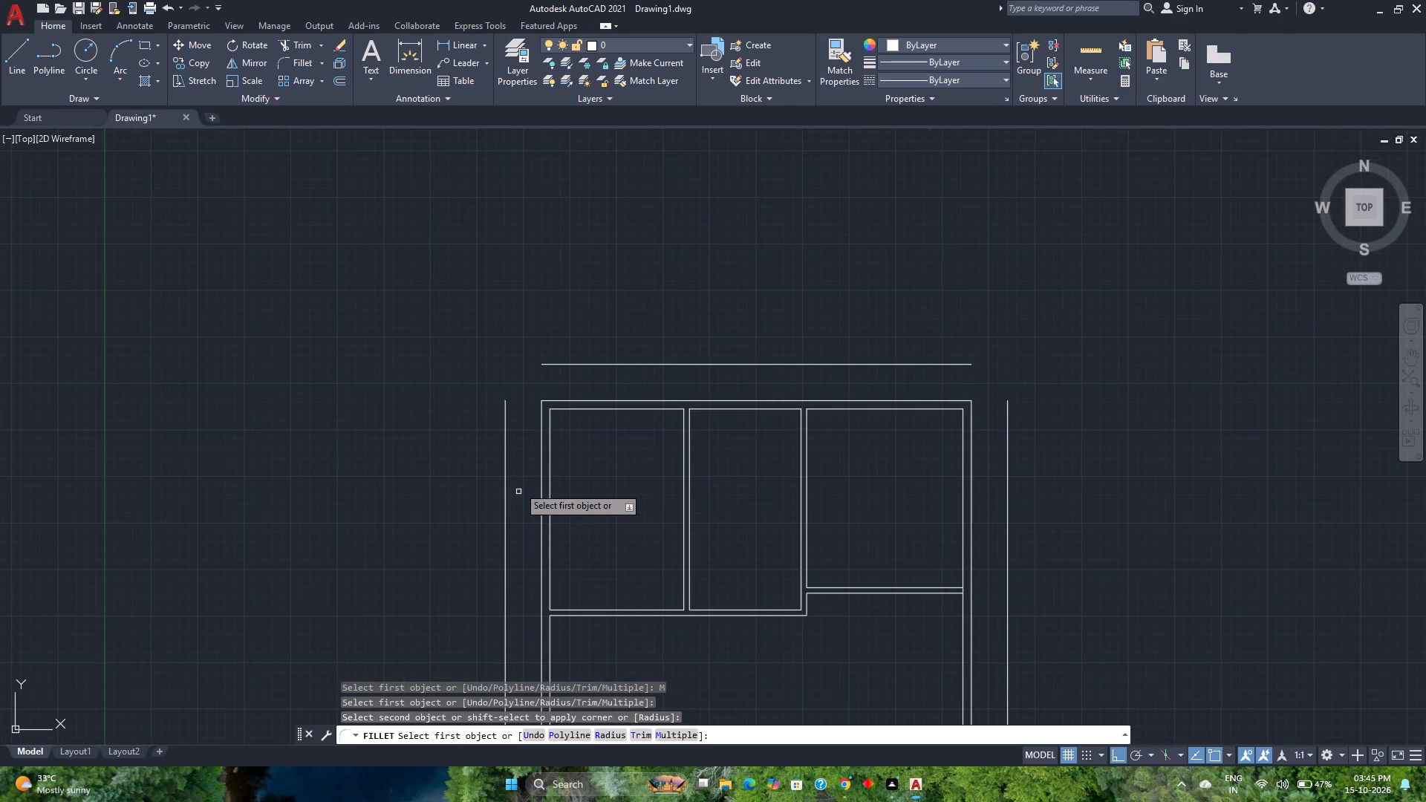
pyautogui.click(507, 489)
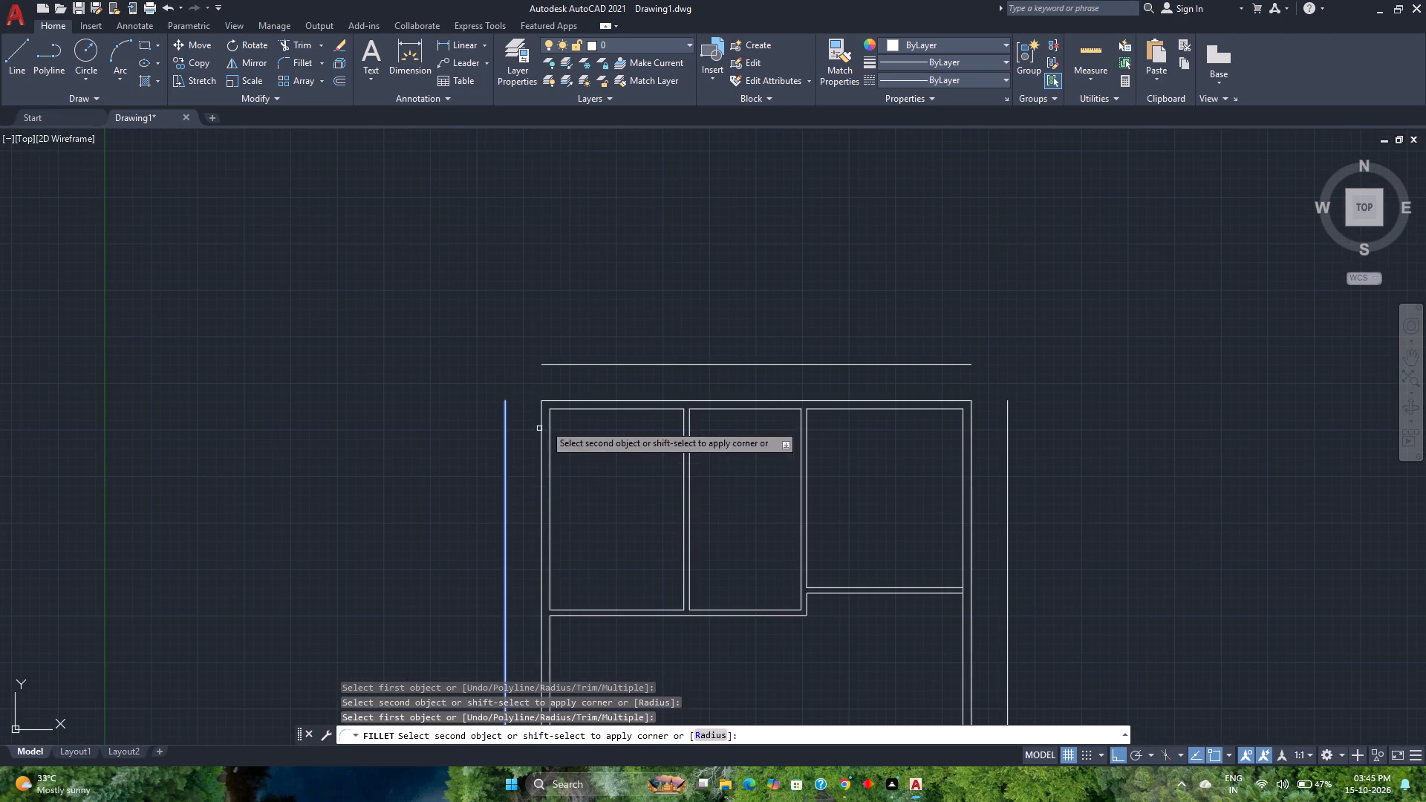
pyautogui.click(609, 363)
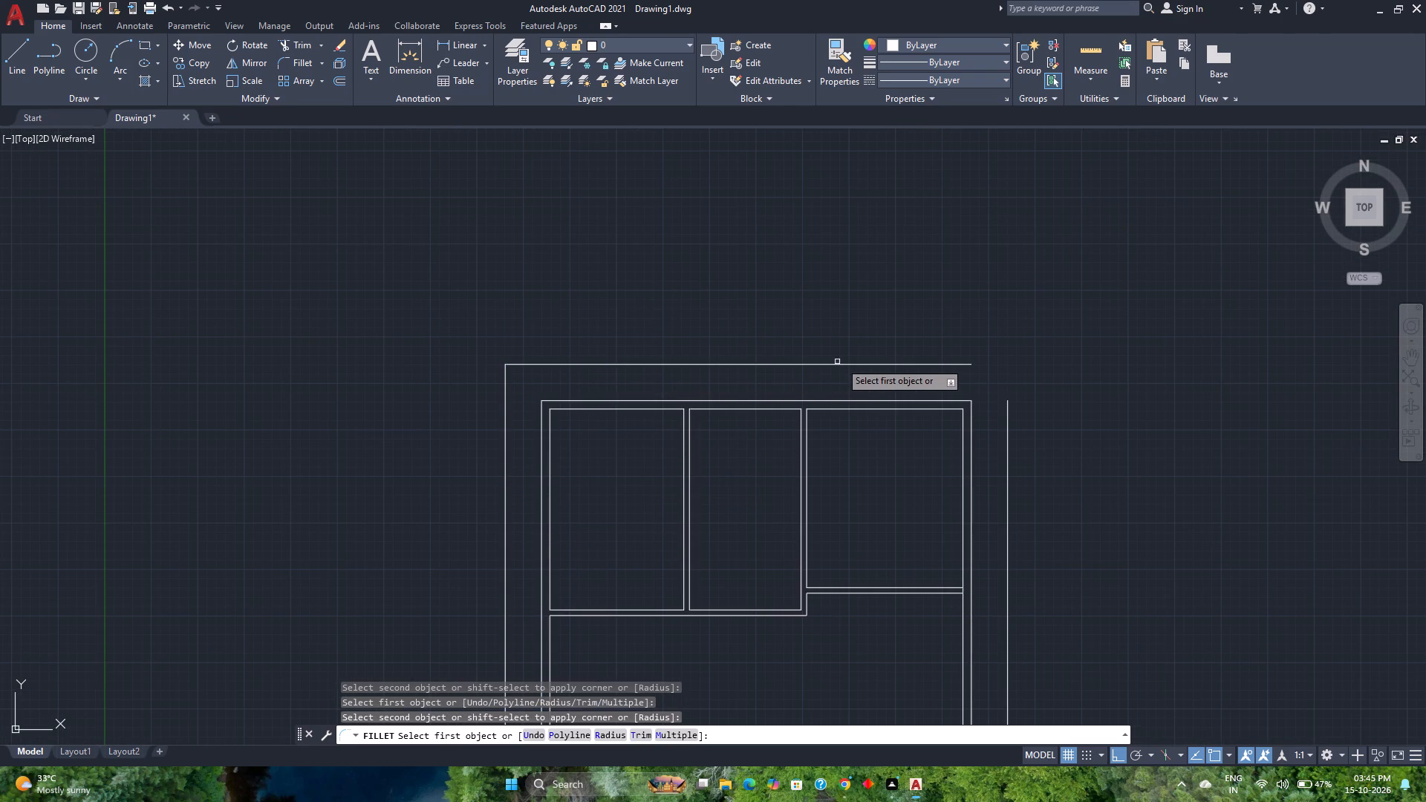
pyautogui.click(856, 364)
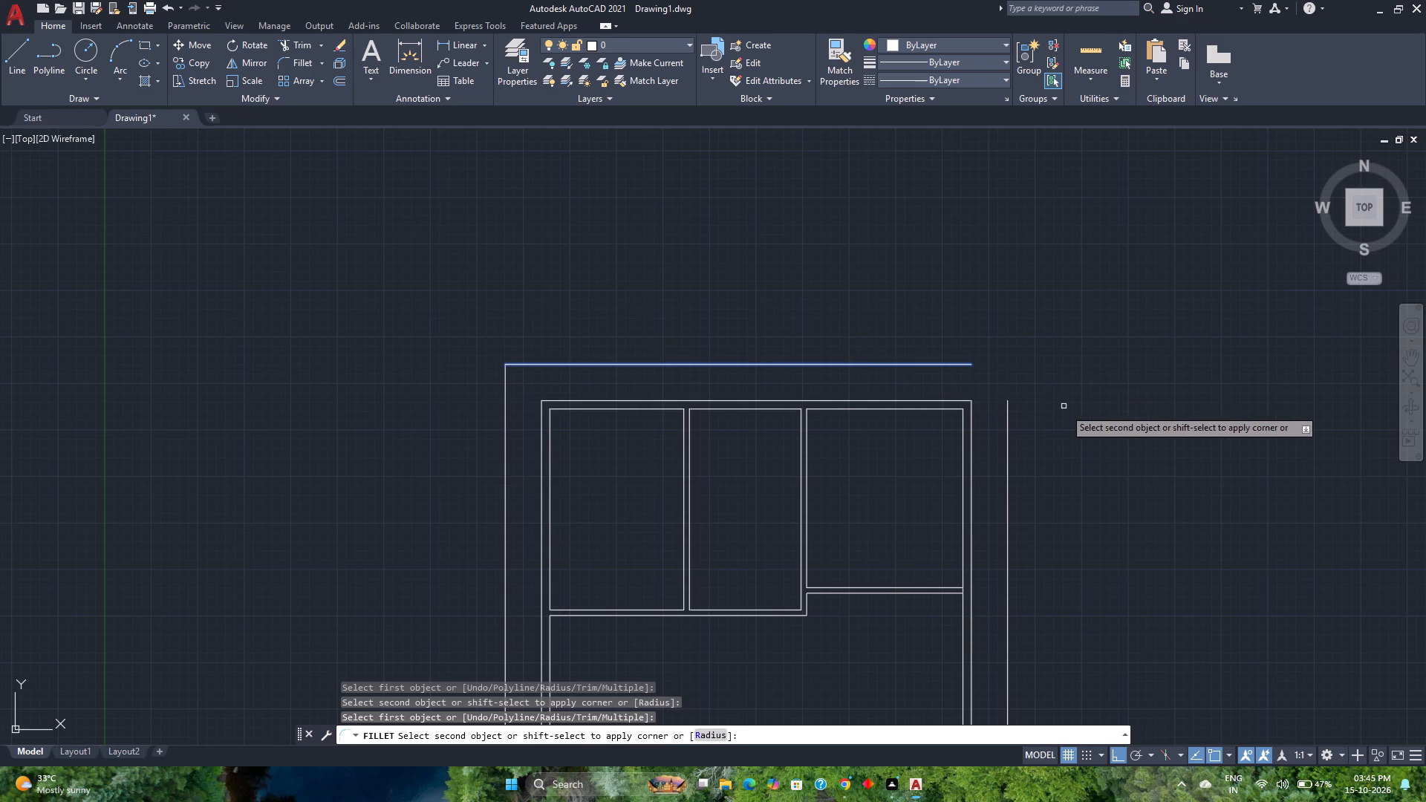
pyautogui.click(1007, 463)
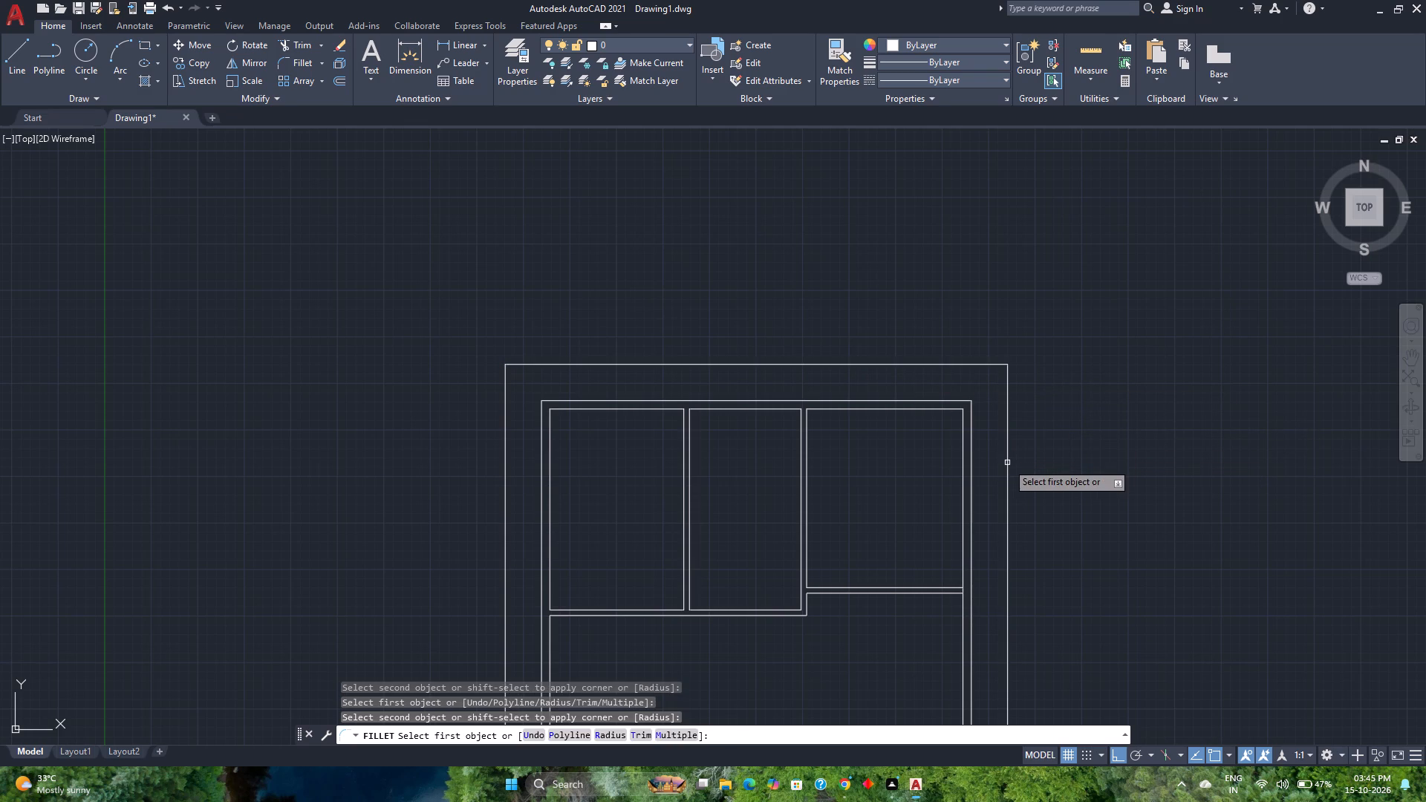
pyautogui.press('space')
# Dimension the widths of the outer boundary and the building's bottom exterior wall, placing the wall dimension between the plan and the boundary dimension.
pyautogui.scroll(-4, 1007, 463)
pyautogui.moveTo(1039, 521); pyautogui.dragTo(827, 456, button='middle')
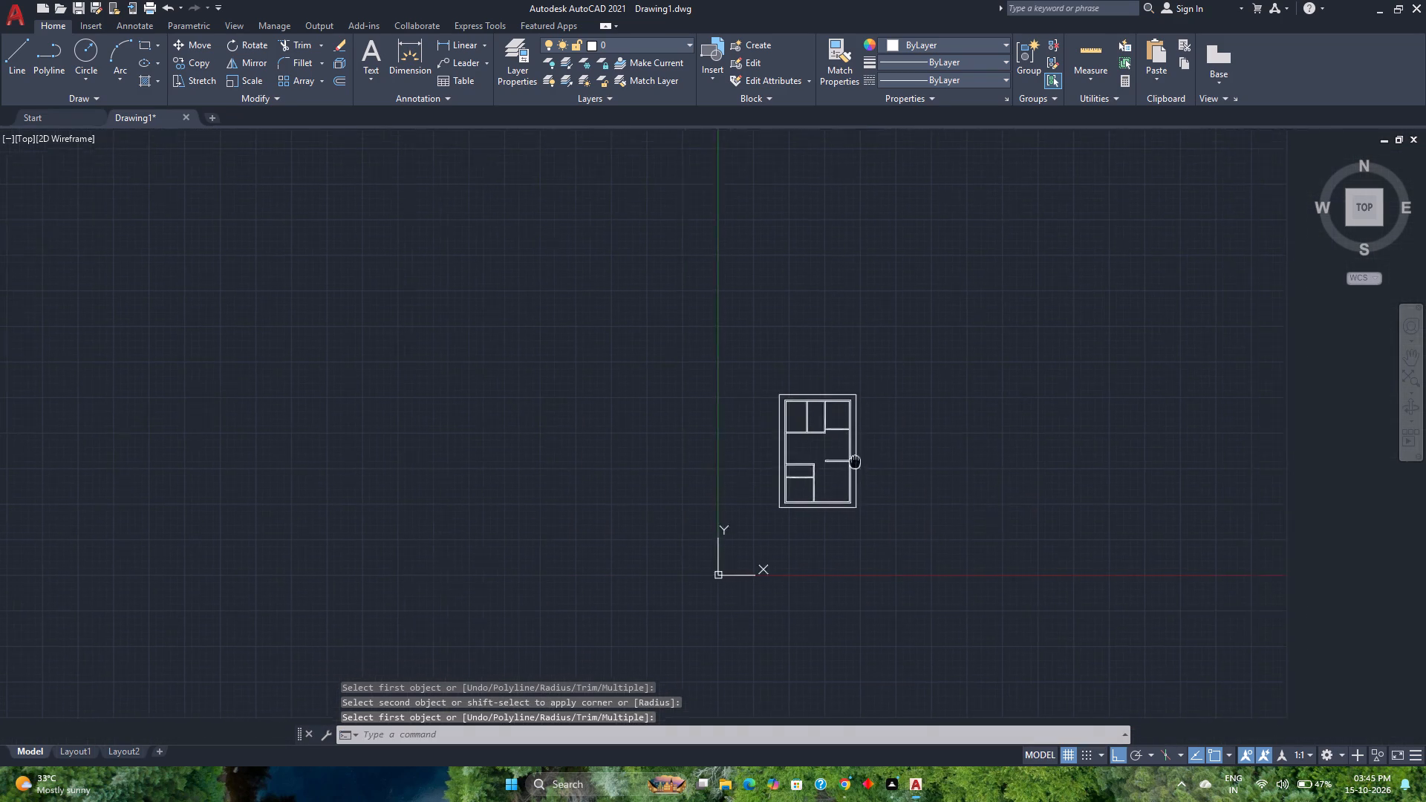
pyautogui.middleClick(821, 454)
pyautogui.moveTo(827, 456); pyautogui.dragTo(831, 457, button='middle')
pyautogui.scroll(3, 753, 466)
pyautogui.moveTo(782, 520); pyautogui.dragTo(638, 442, button='middle')
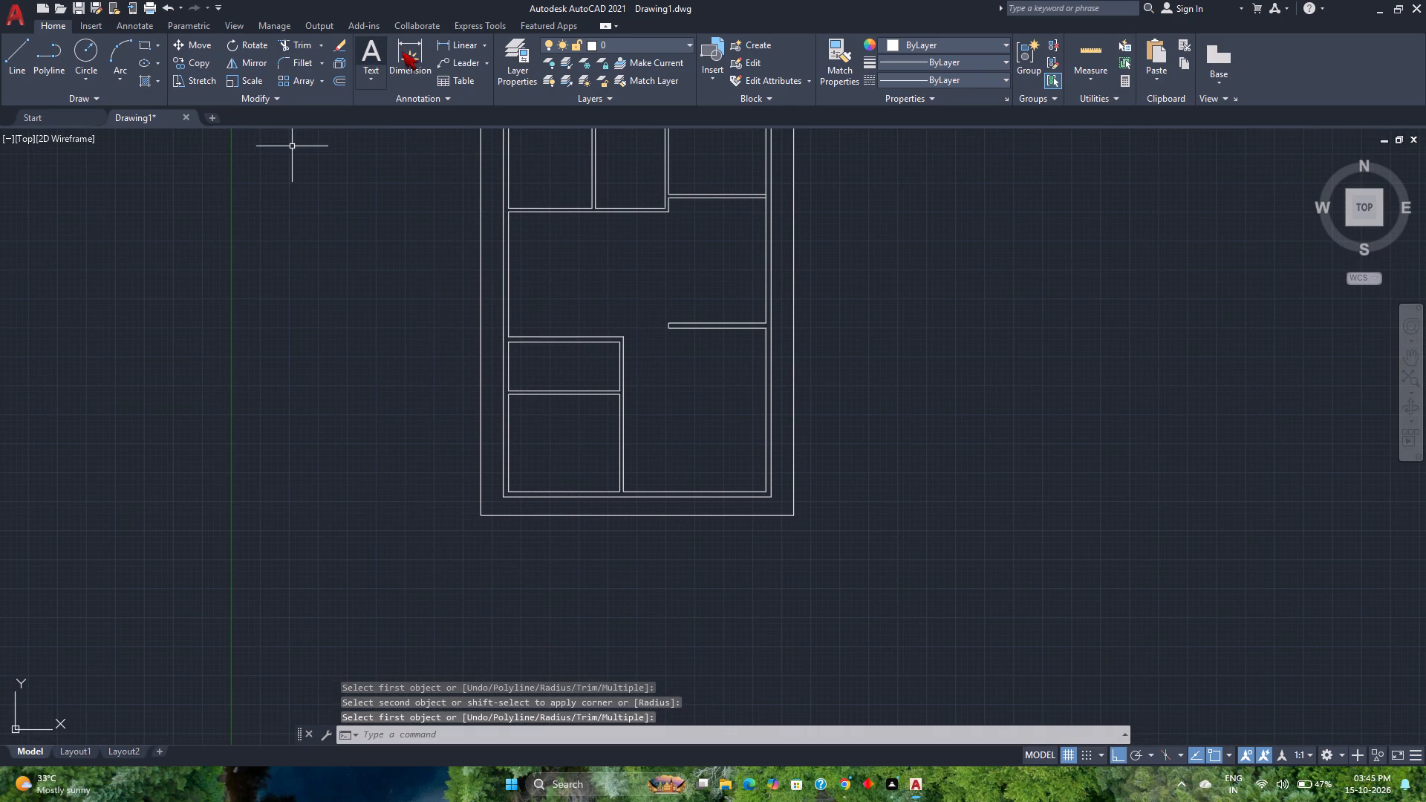
pyautogui.click(402, 51)
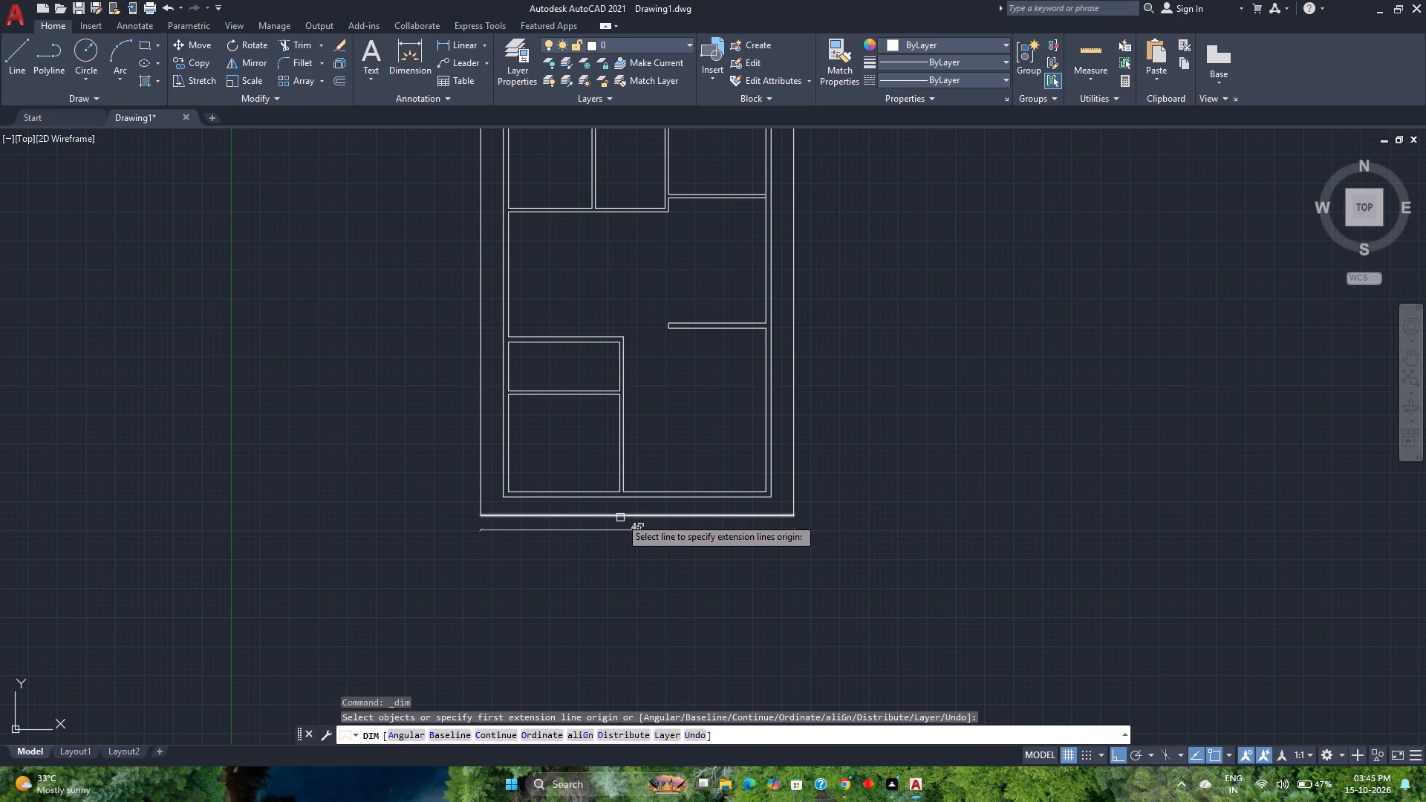
pyautogui.click(620, 518)
pyautogui.scroll(2, 613, 540)
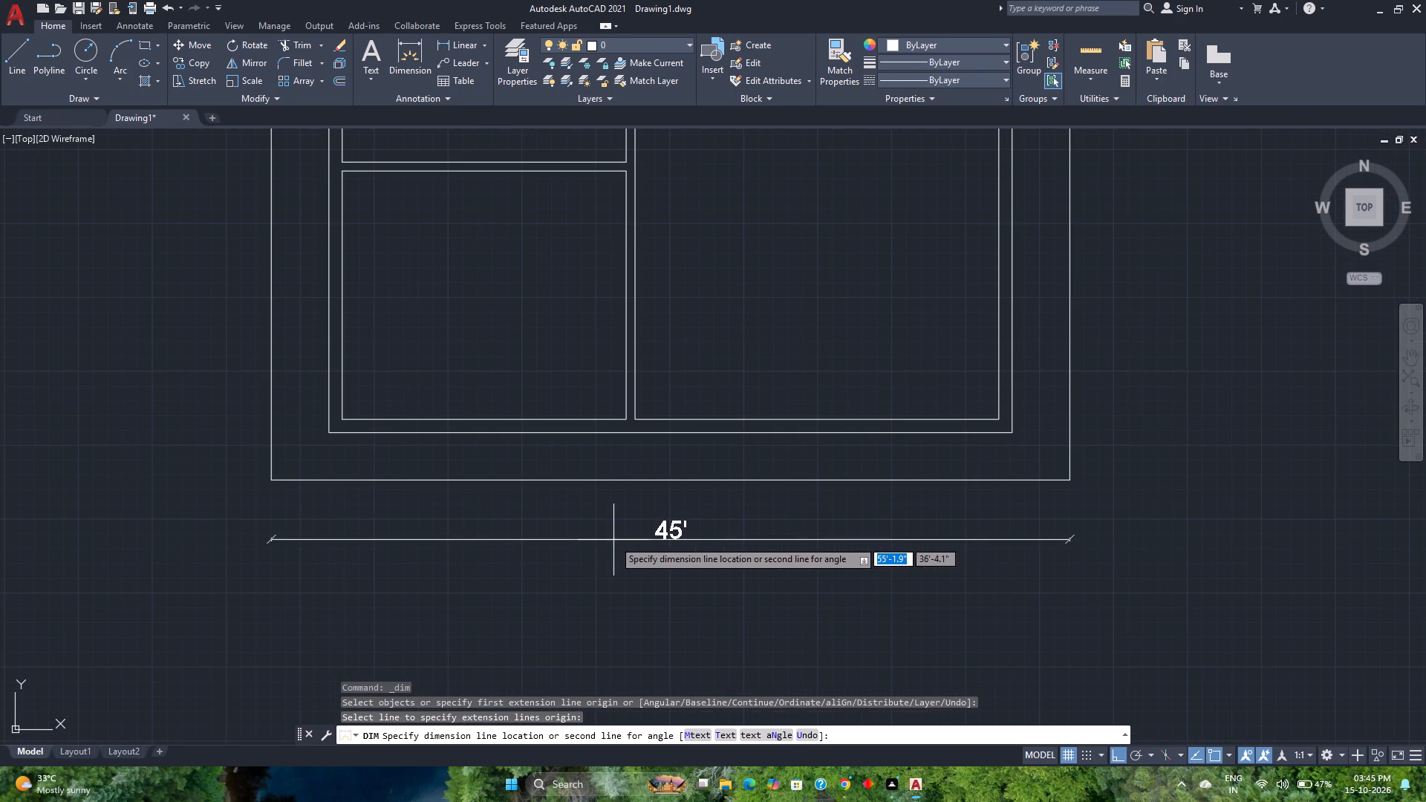
pyautogui.moveTo(613, 540); pyautogui.dragTo(593, 466, button='middle')
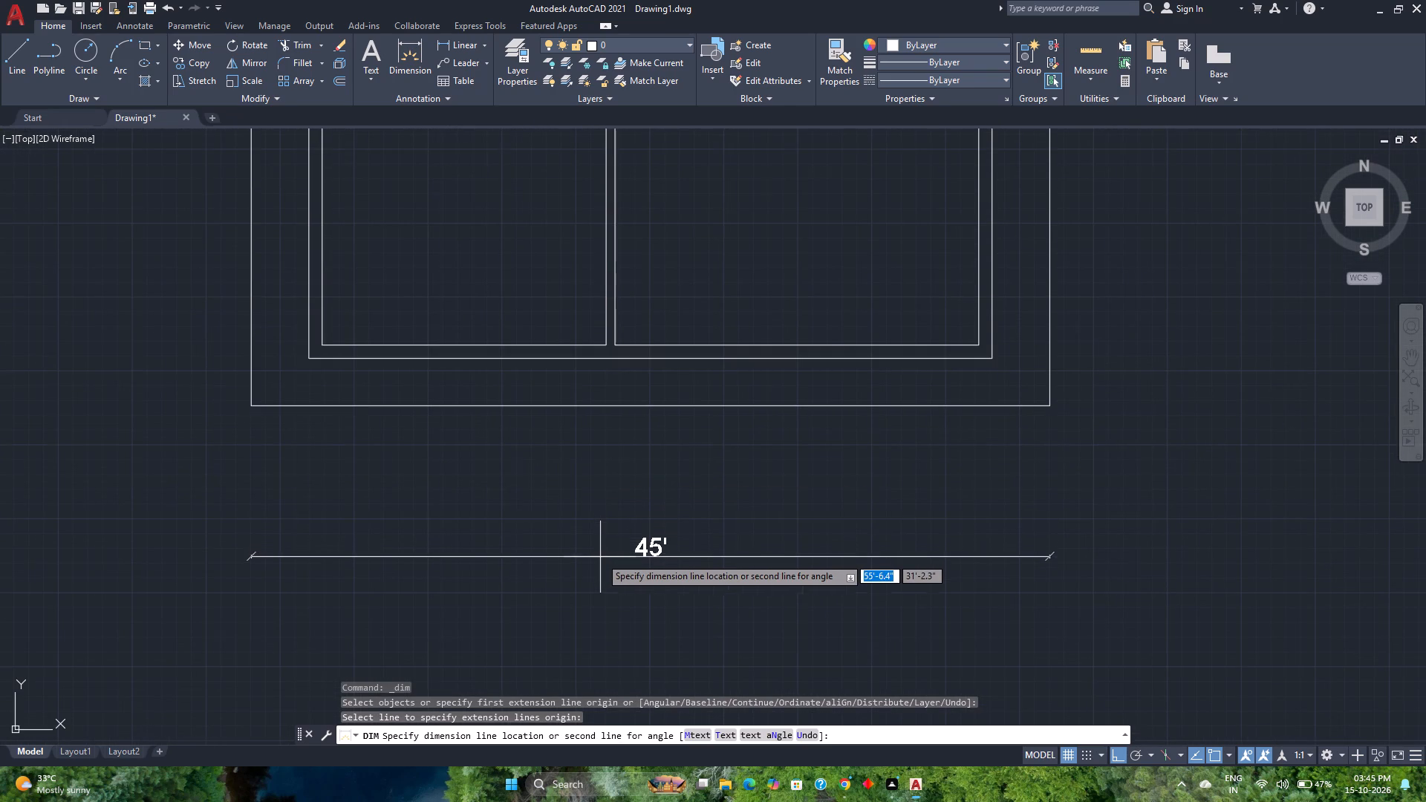
pyautogui.scroll(-2, 600, 557)
pyautogui.click(600, 558)
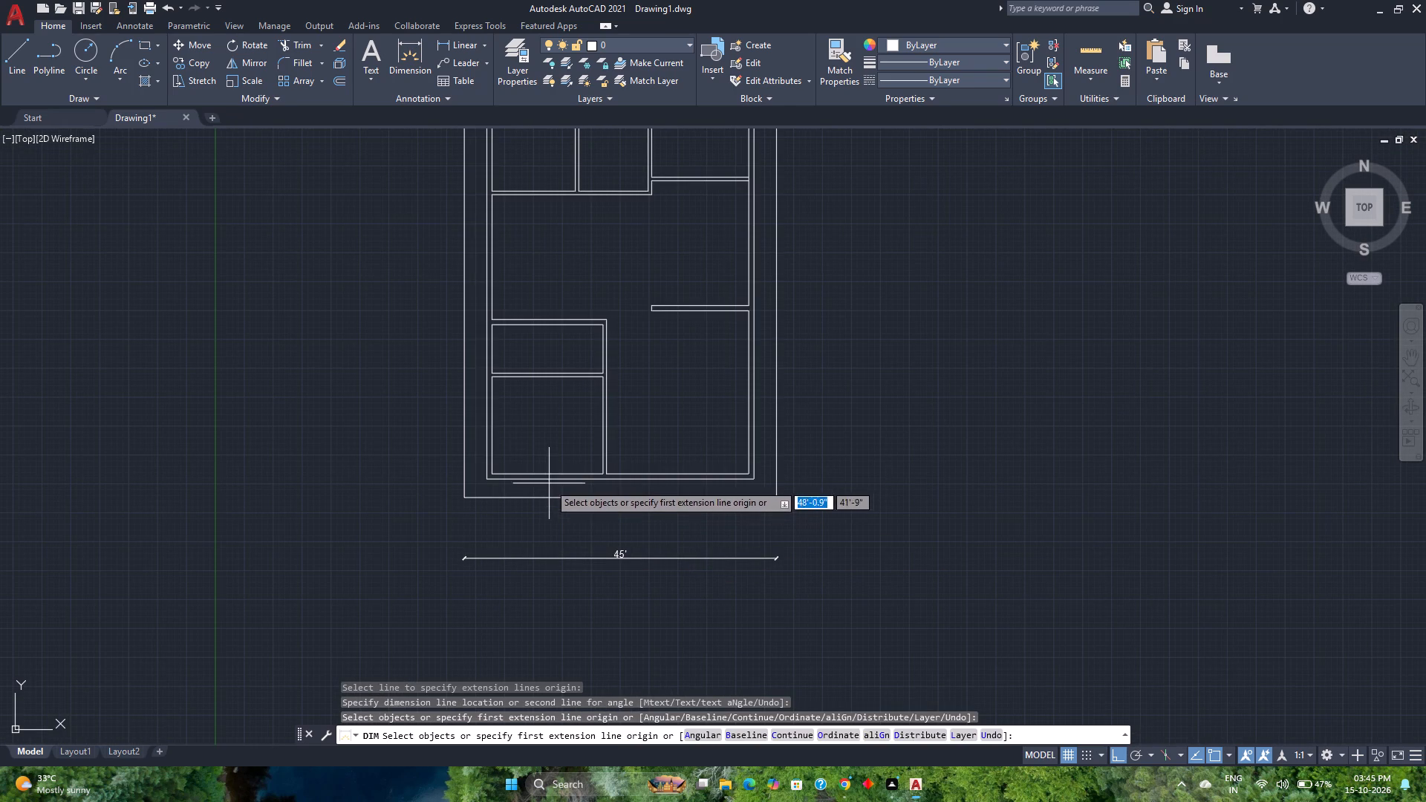
pyautogui.click(550, 481)
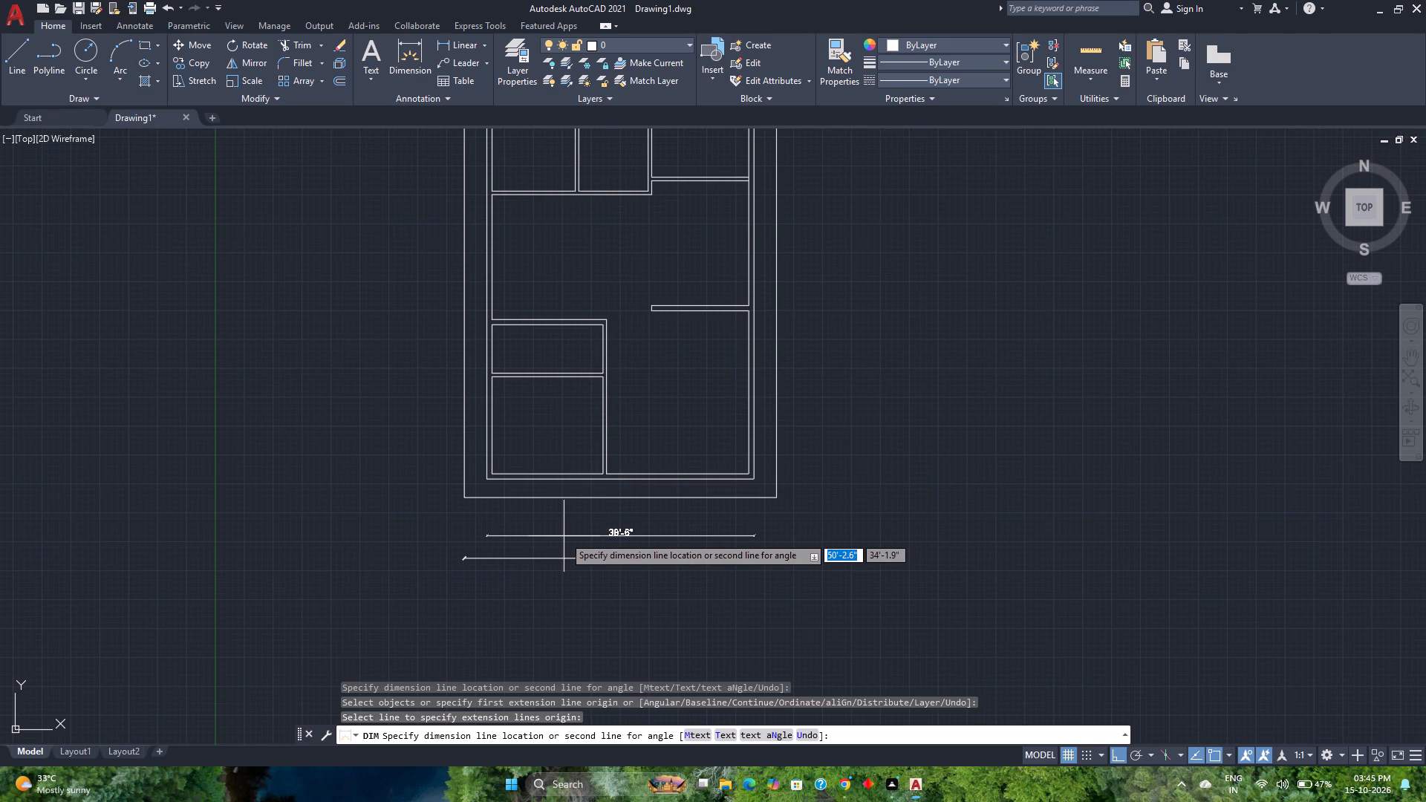
pyautogui.click(564, 525)
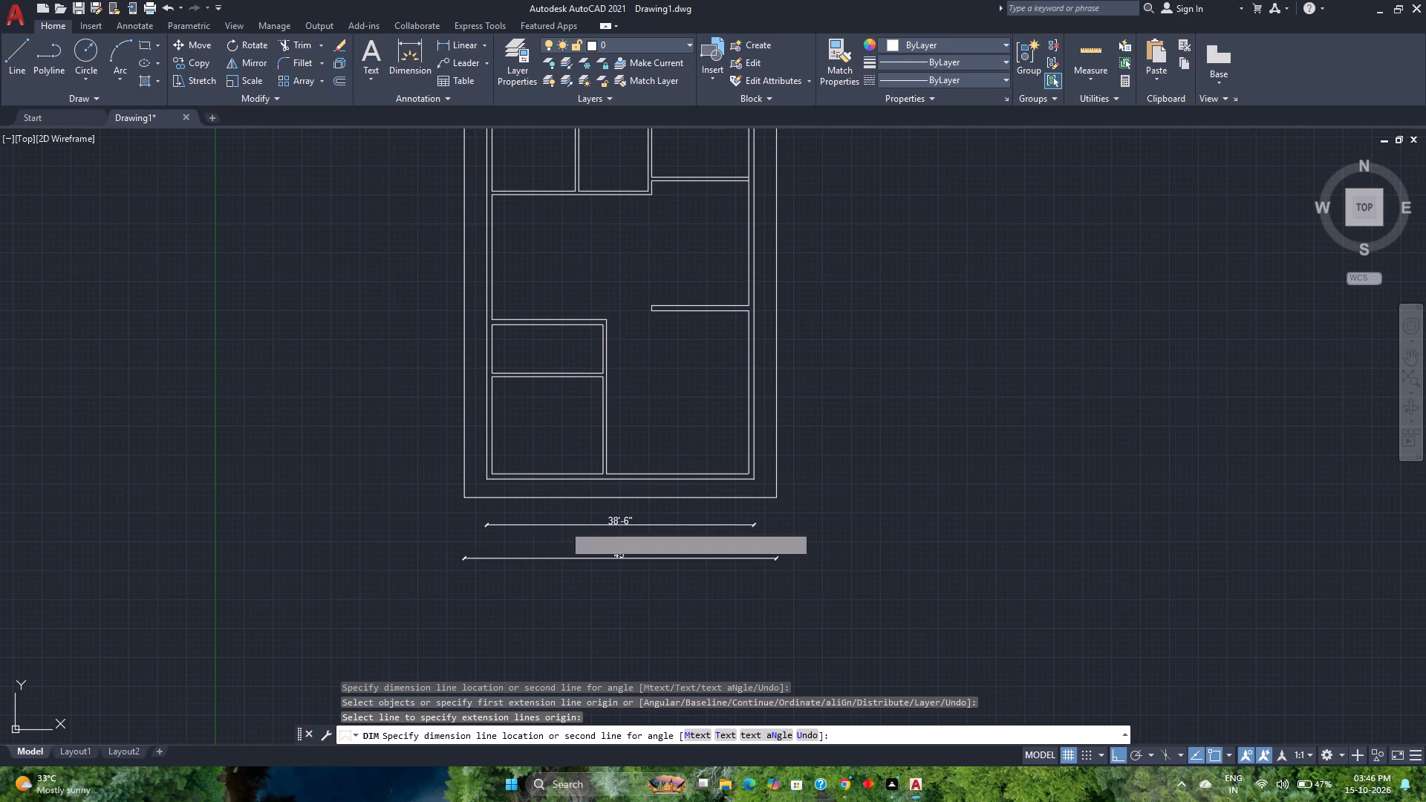
# Dimension the horizontal gap between the building's lower-left corner and the left boundary line, placing it just below the boundary.
pyautogui.scroll(2, 475, 474)
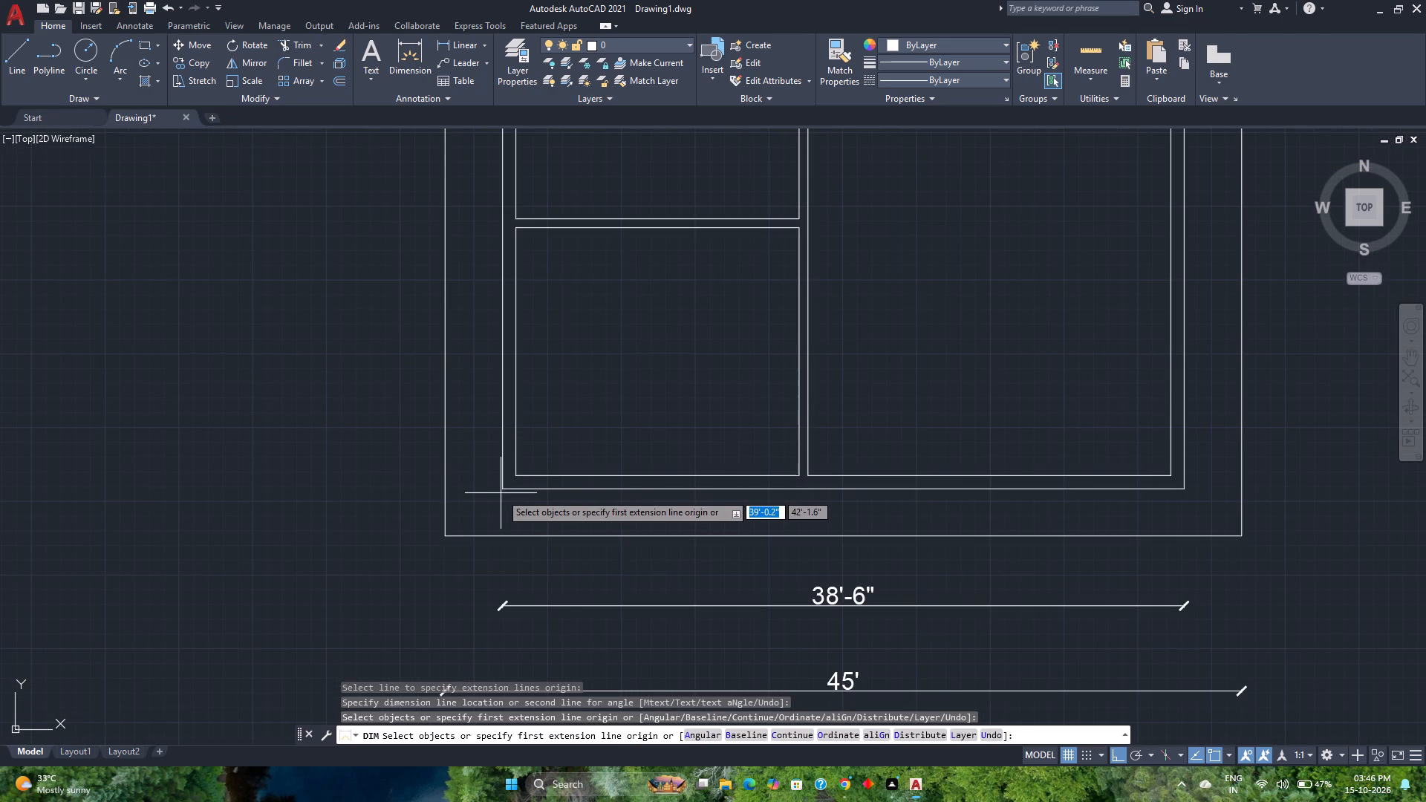
pyautogui.click(502, 492)
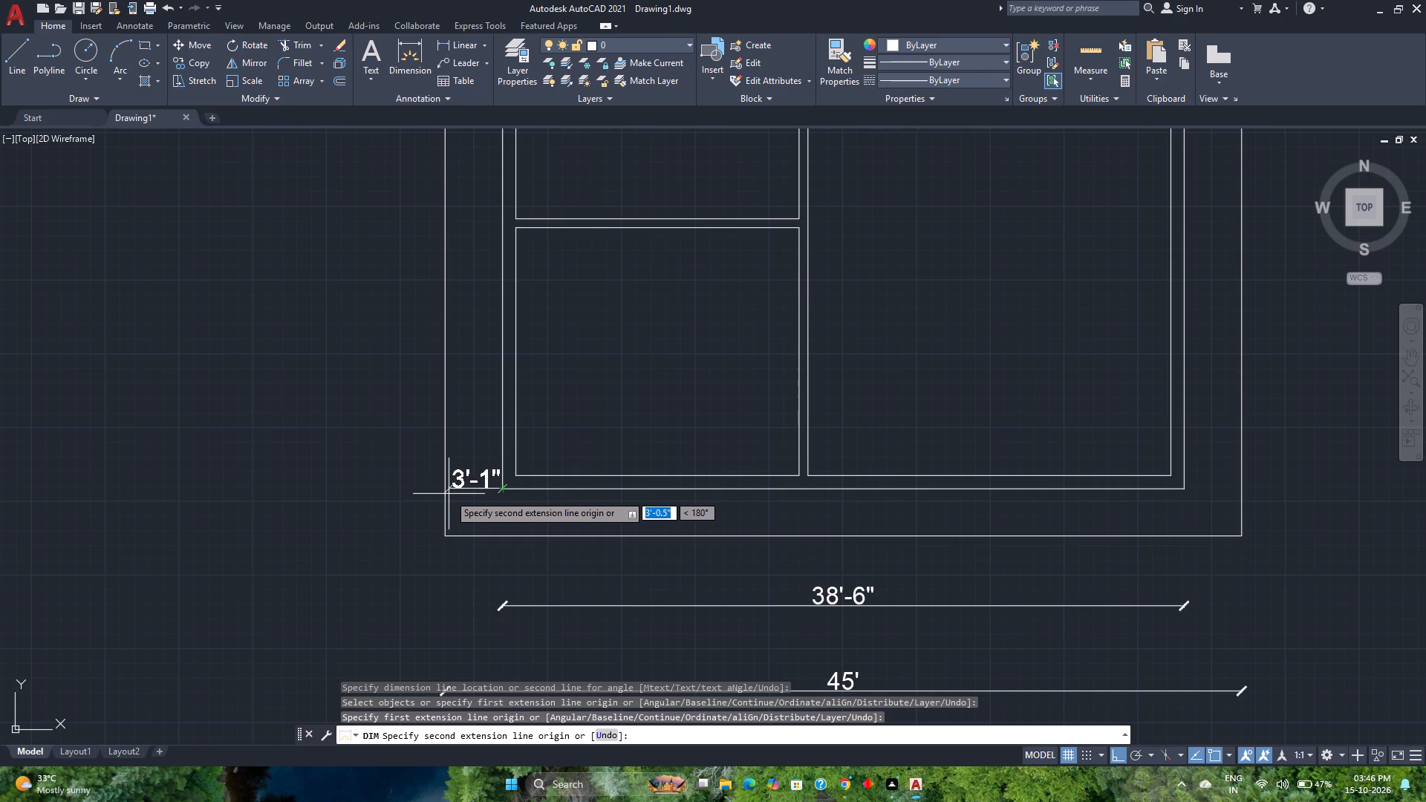
pyautogui.scroll(3, 449, 494)
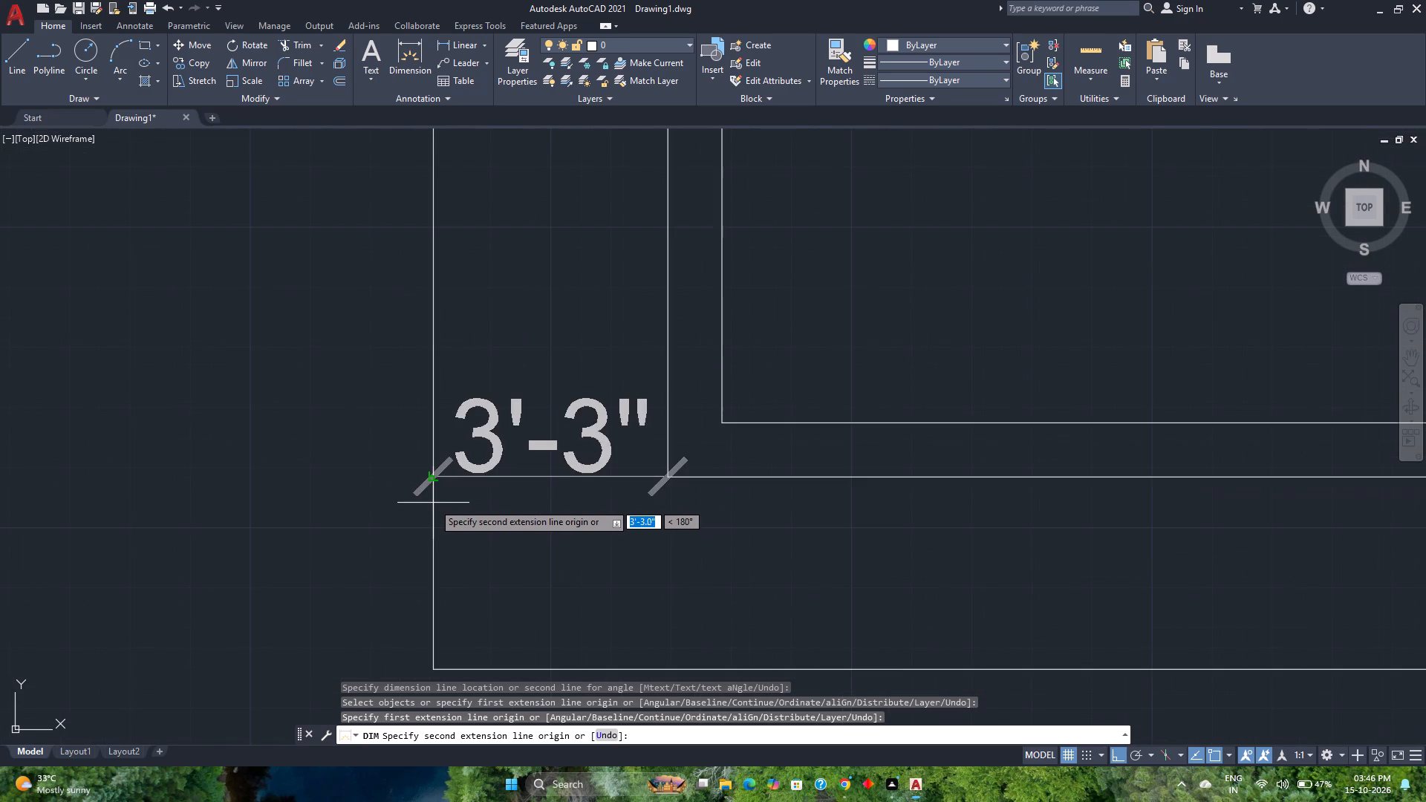
pyautogui.click(433, 503)
pyautogui.scroll(-3, 433, 503)
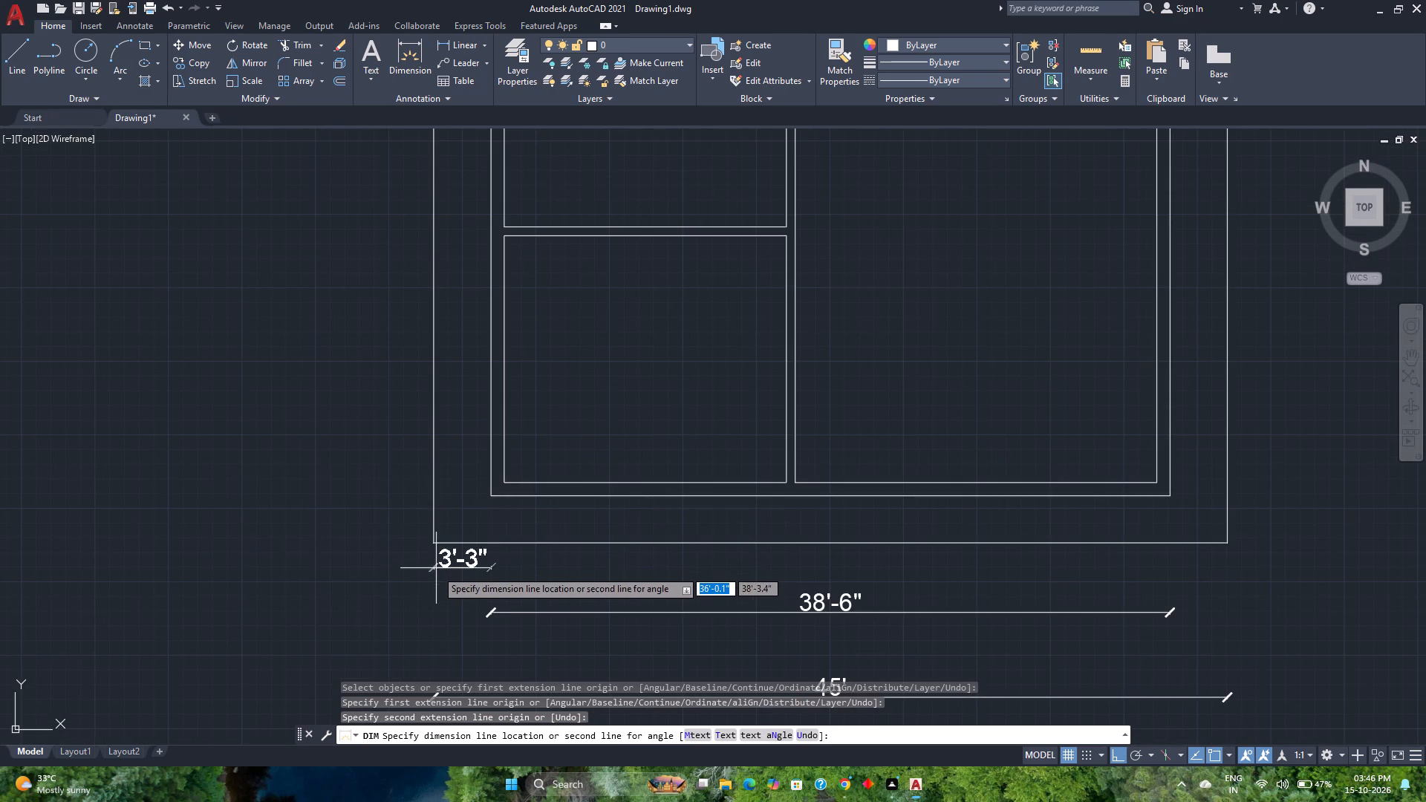
pyautogui.scroll(-2, 436, 576)
pyautogui.moveTo(436, 576); pyautogui.dragTo(427, 532, button='middle')
pyautogui.middleClick(427, 532)
pyautogui.click(429, 535)
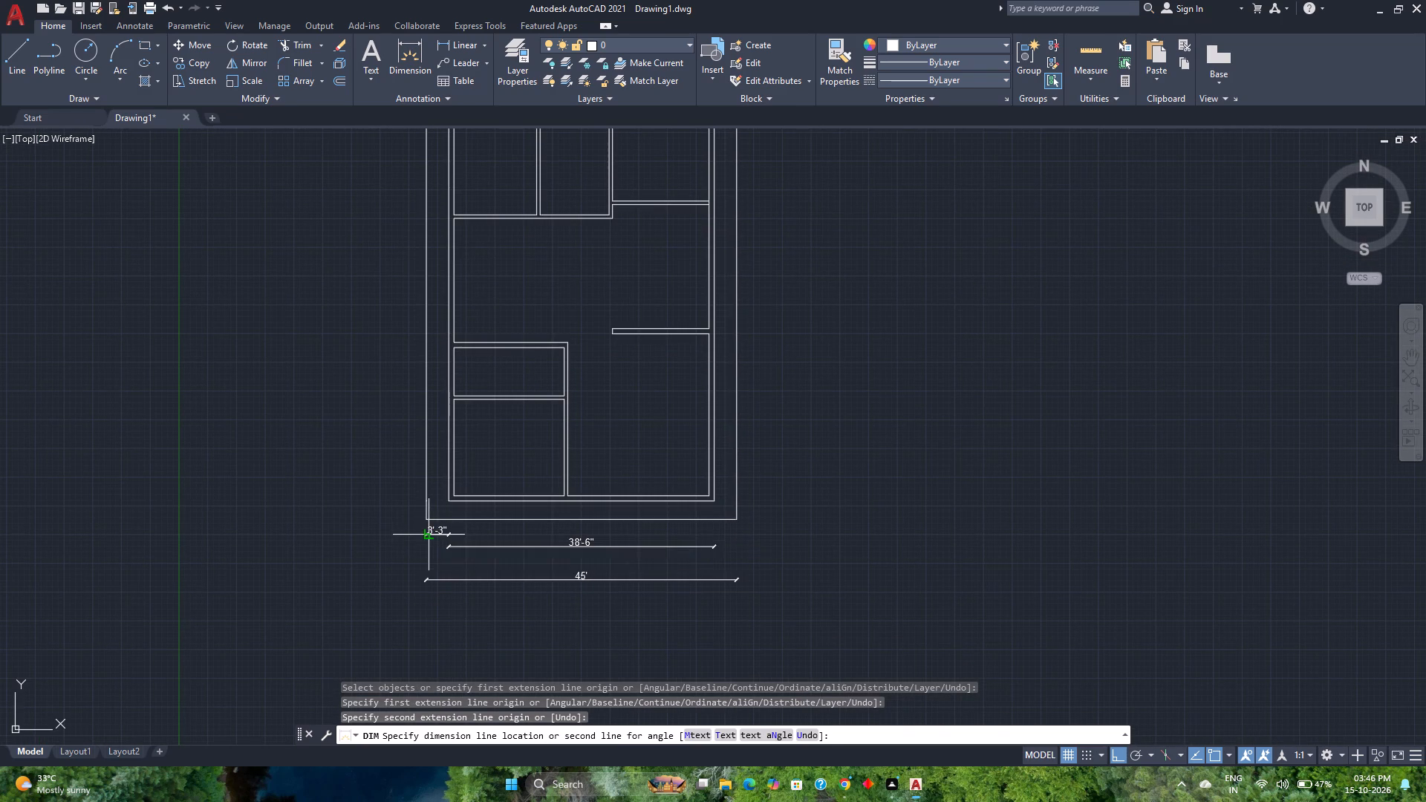
# Dimension the vertical gap between the building's lower-left corner and the bottom boundary line, placing it left of the boundary.
pyautogui.scroll(3, 440, 511)
pyautogui.click(472, 474)
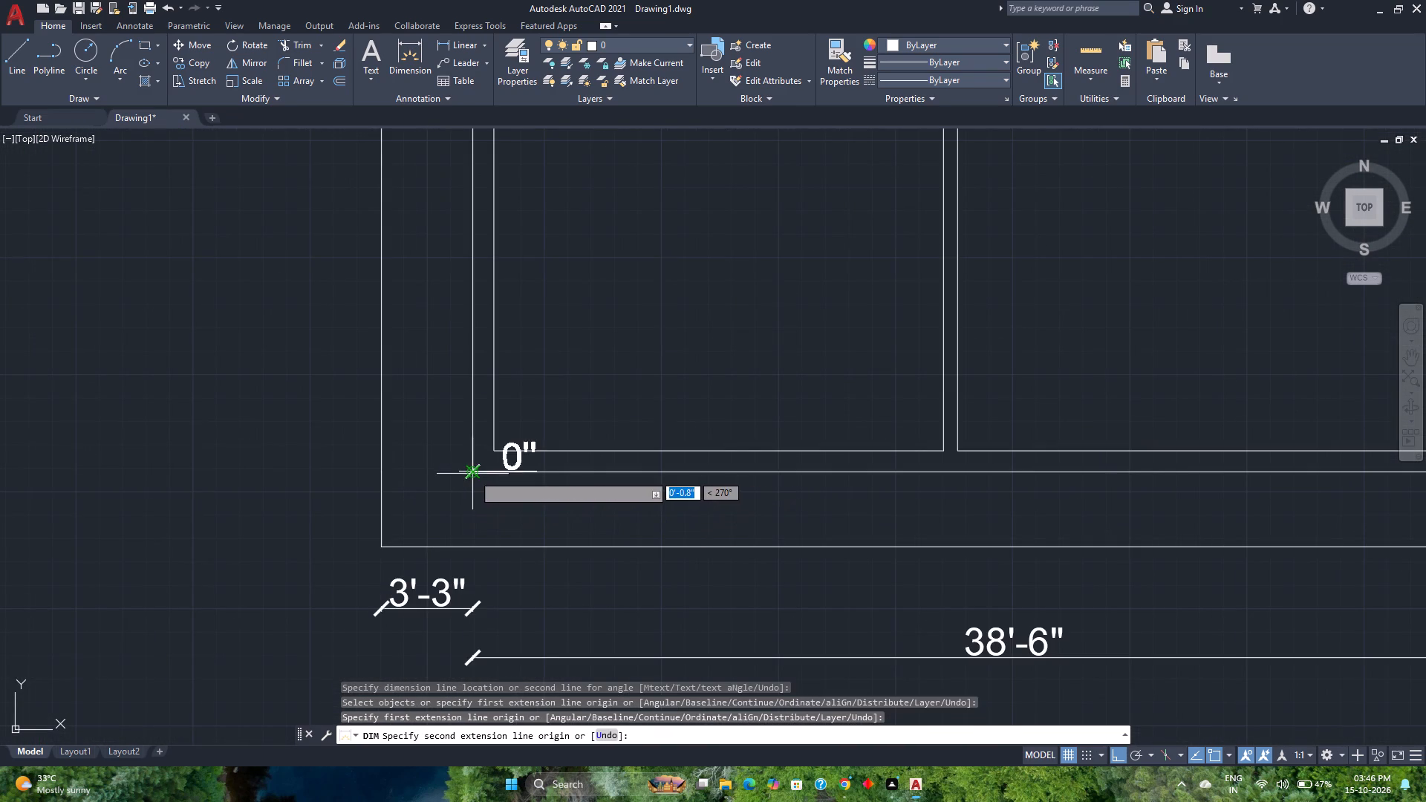
pyautogui.click(475, 547)
pyautogui.click(305, 520)
pyautogui.scroll(-2, 305, 520)
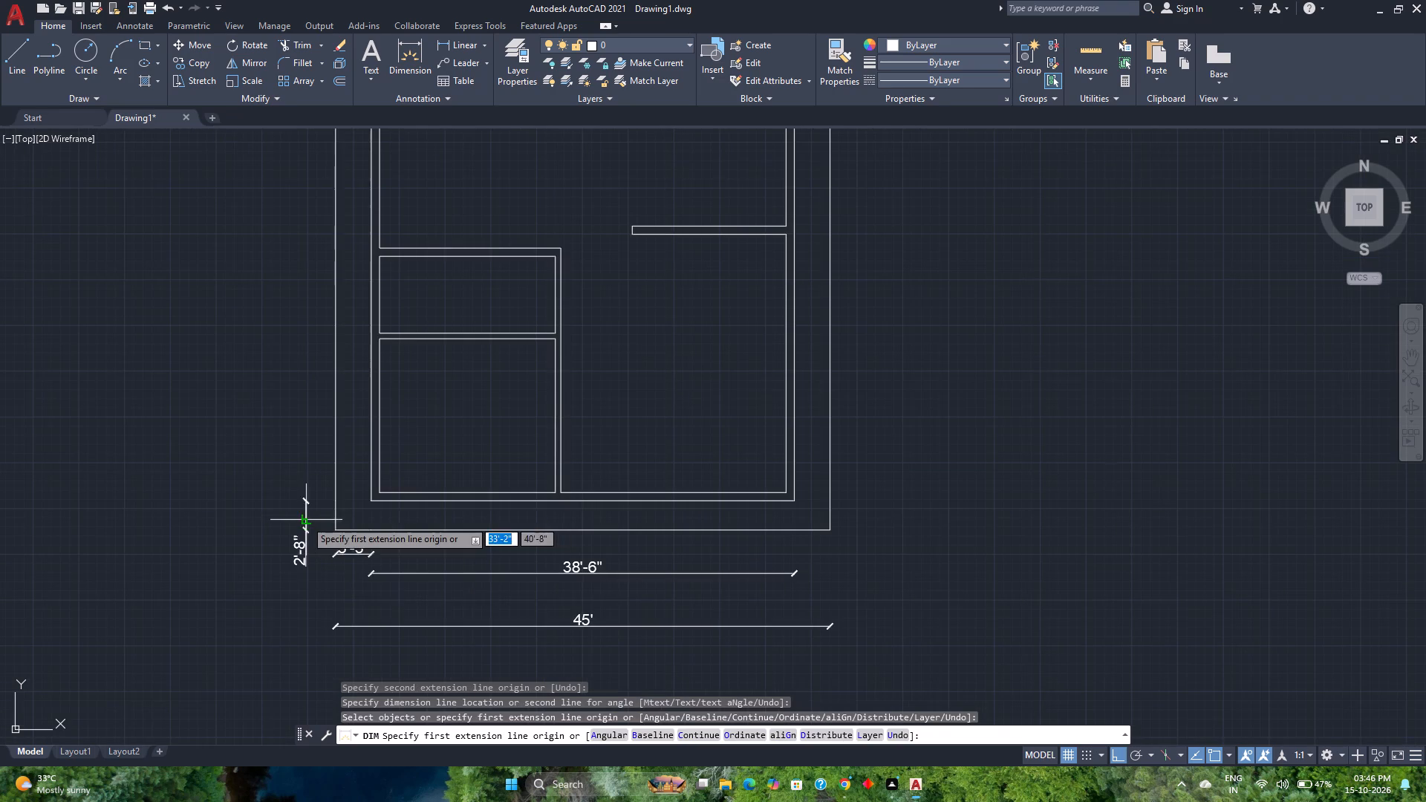
pyautogui.press('Escape')
pyautogui.scroll(-2, 316, 555)
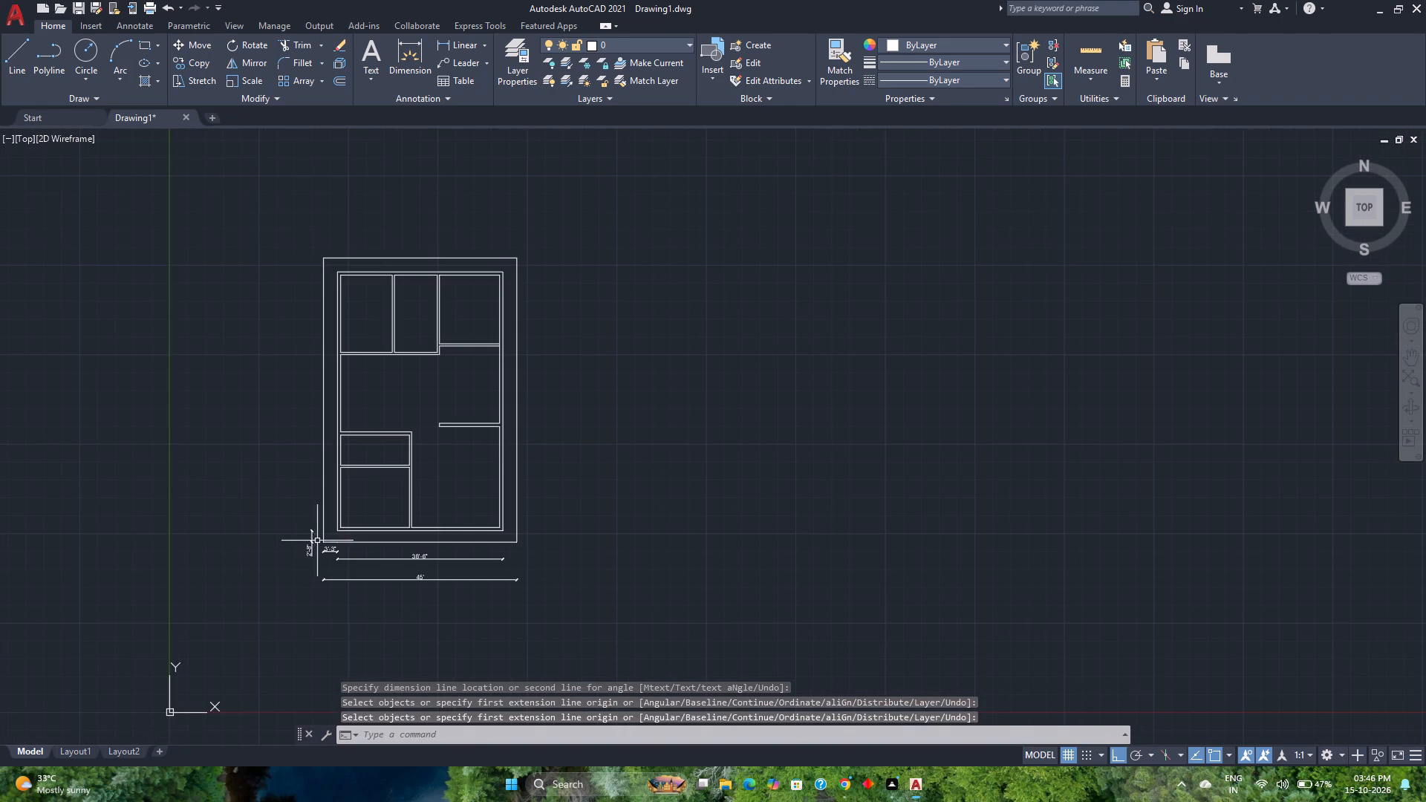
# Quick-measure the walls and room sizes around the upper-middle room of the floor plan.
pyautogui.moveTo(426, 529); pyautogui.dragTo(475, 503, button='middle')
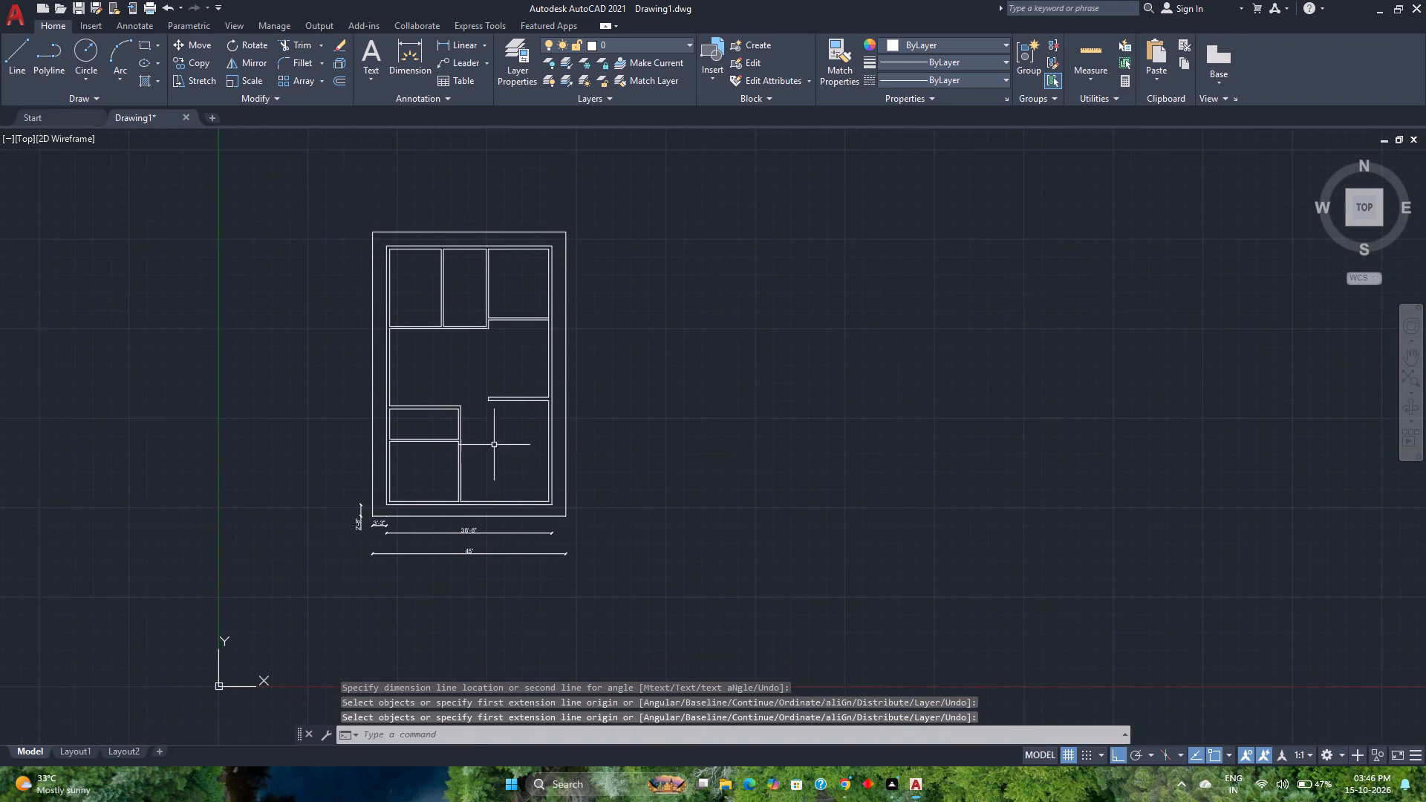
pyautogui.scroll(2, 498, 416)
pyautogui.moveTo(498, 416); pyautogui.dragTo(575, 505, button='middle')
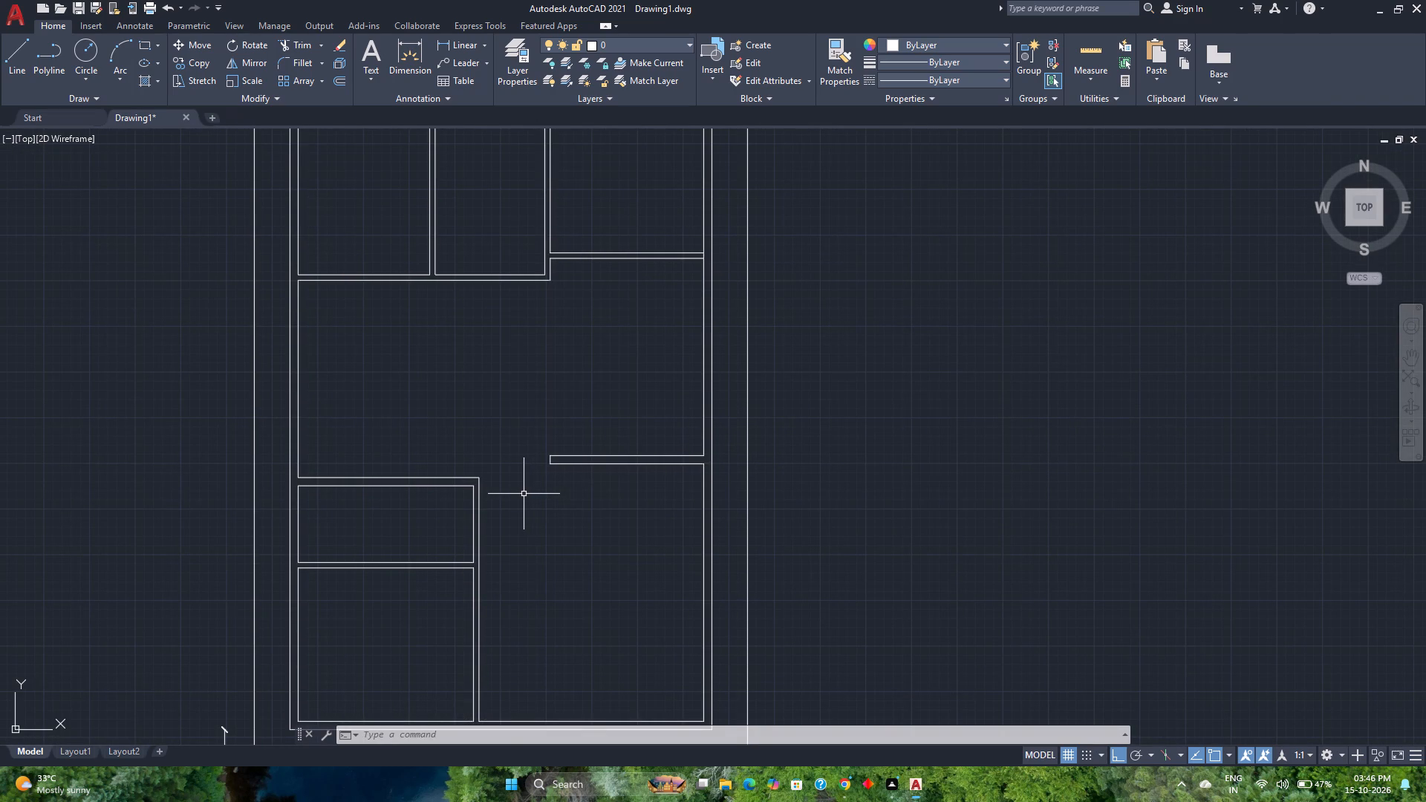
pyautogui.scroll(-1, 570, 531)
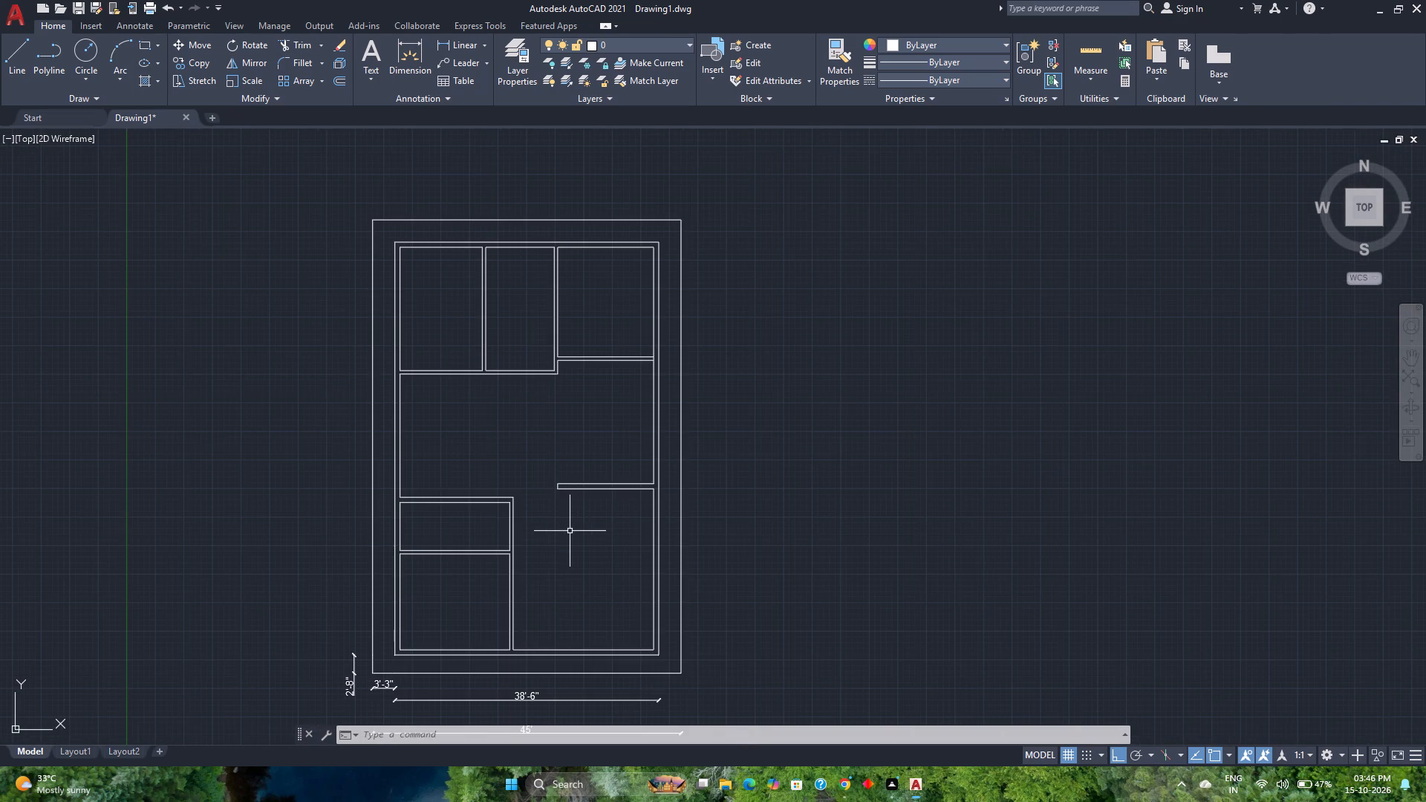
pyautogui.moveTo(601, 570); pyautogui.dragTo(585, 534, button='middle')
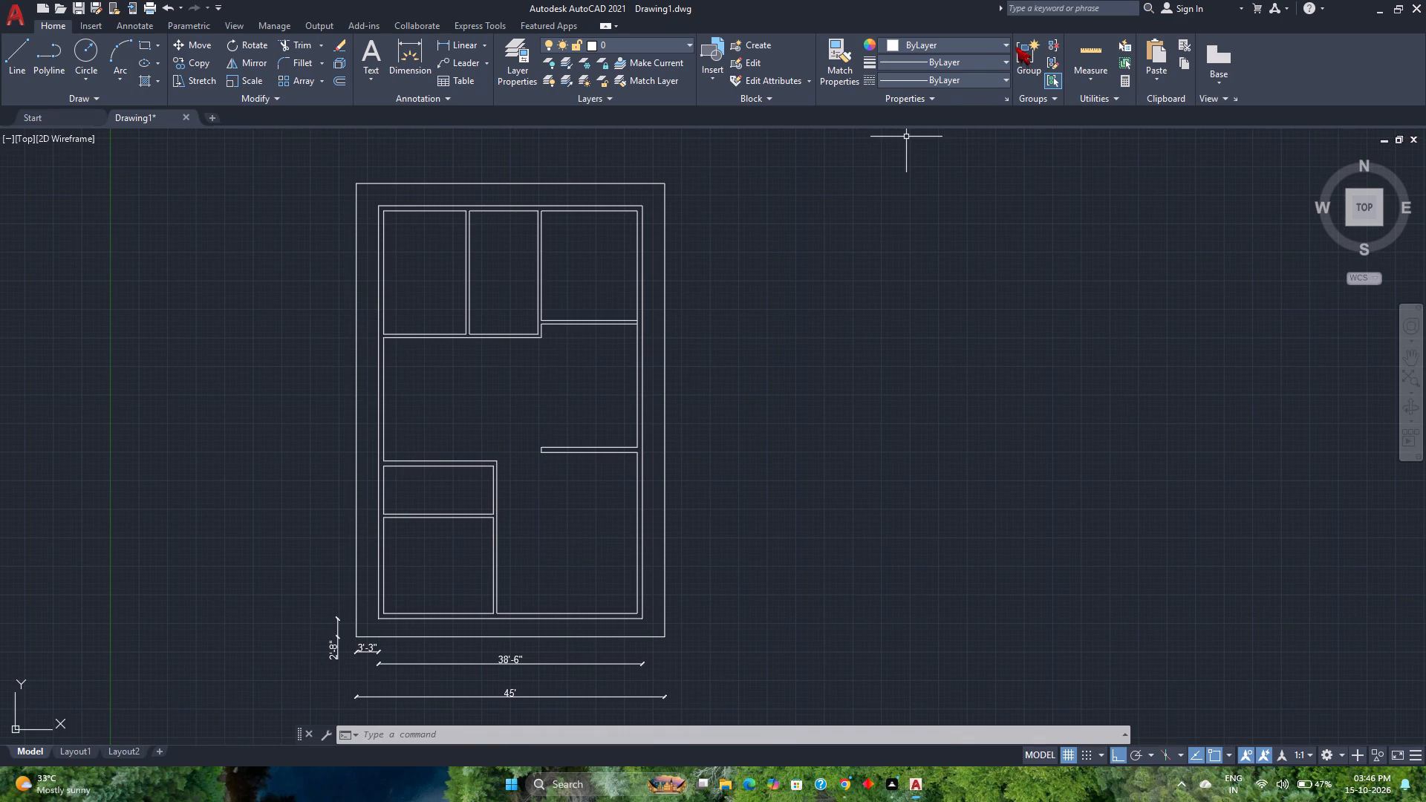
pyautogui.click(1092, 42)
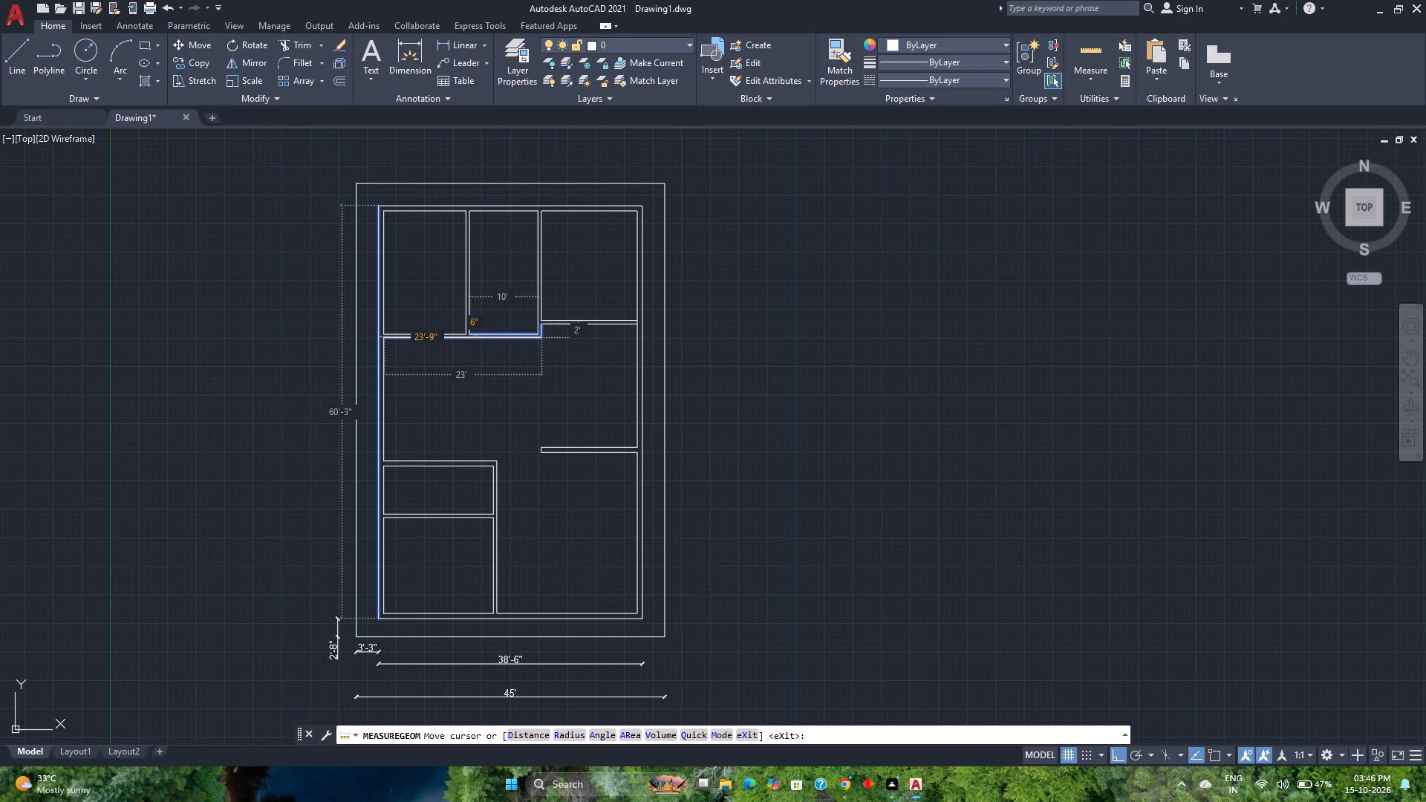
pyautogui.press('Escape')
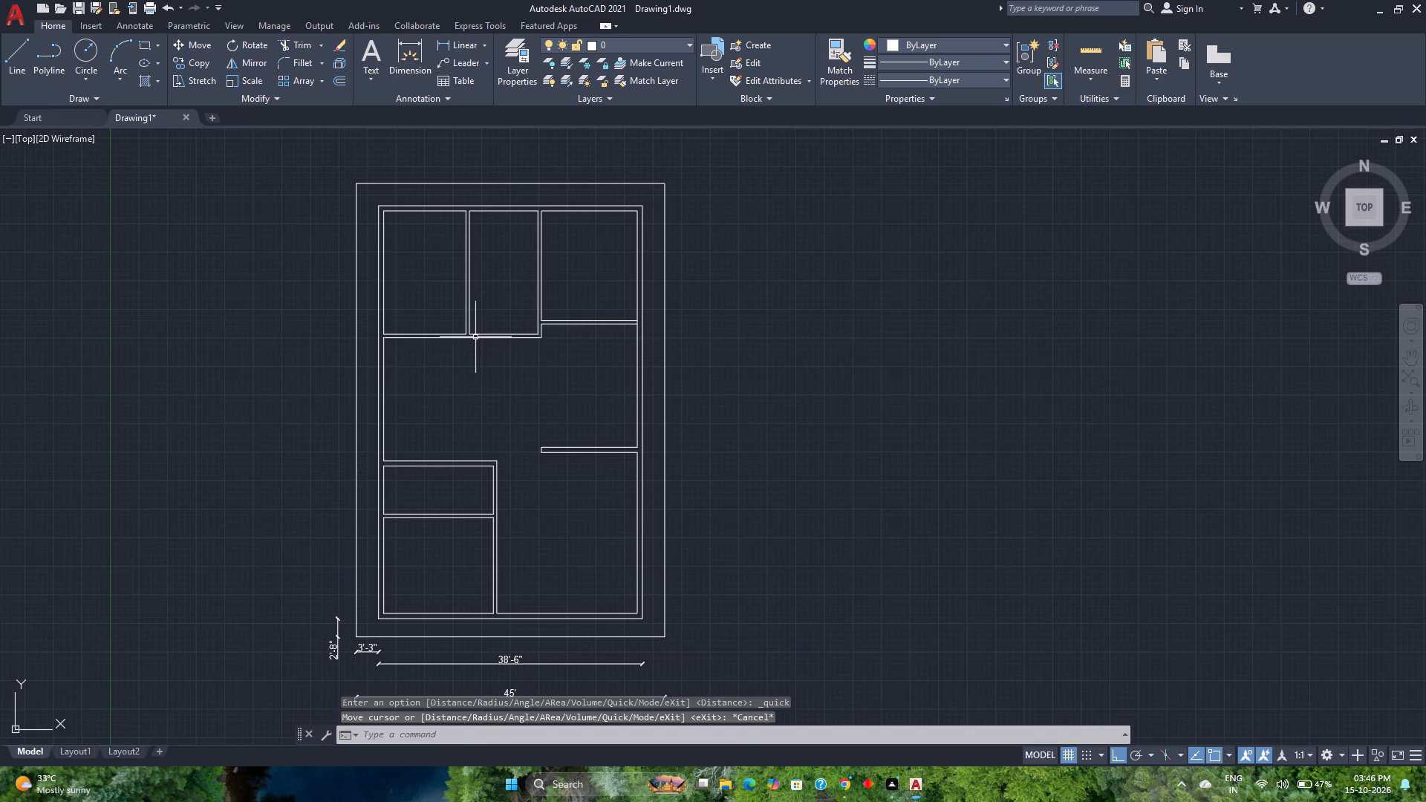
# Quick-measure the inside width and height of the small room directly above the lower-left room.
pyautogui.scroll(1, 414, 480)
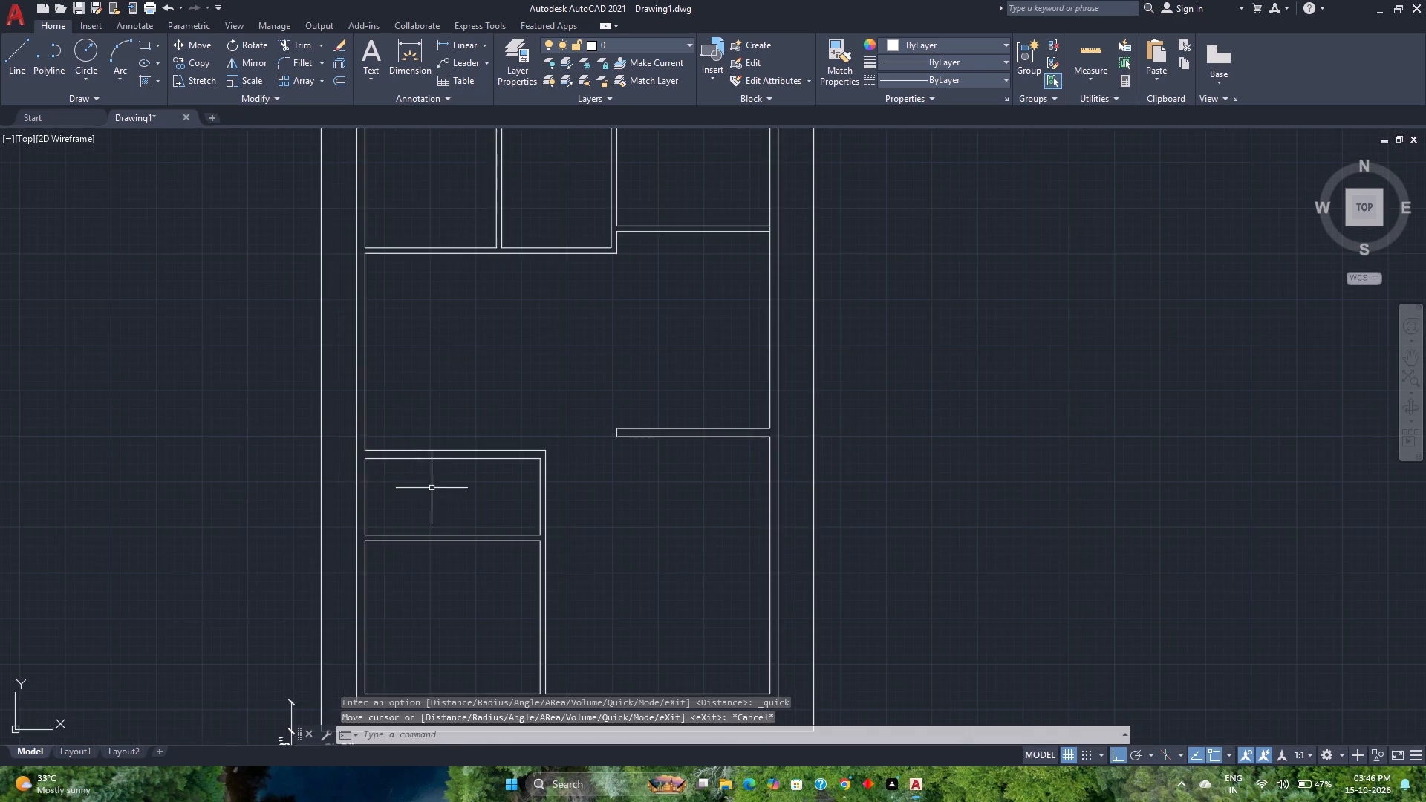
pyautogui.scroll(1, 447, 491)
pyautogui.moveTo(447, 491); pyautogui.dragTo(477, 455, button='middle')
pyautogui.middleClick(483, 452)
pyautogui.click(1102, 60)
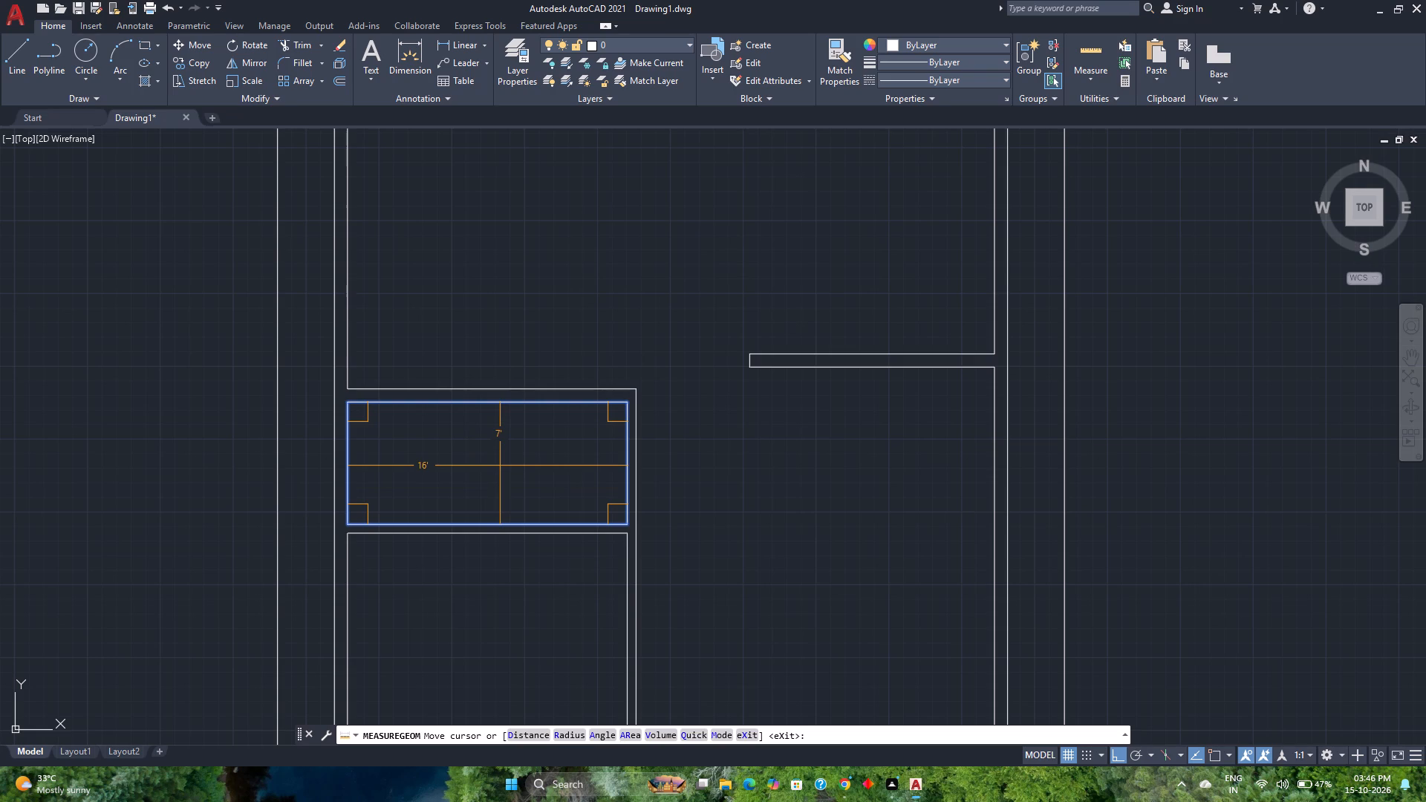
pyautogui.press('Escape')
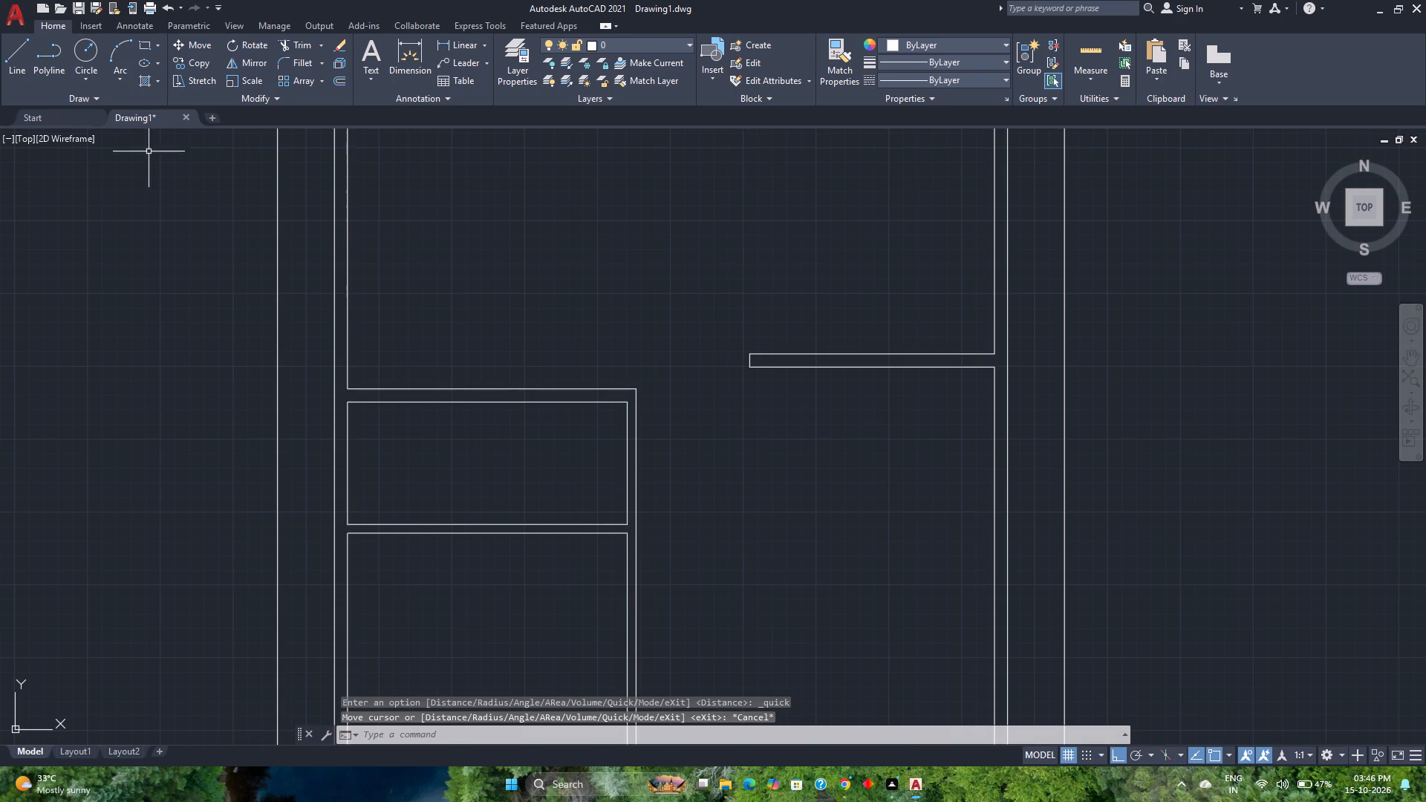
# Draw a vertical line between the midpoints of the small room's upper and lower inner walls.
pyautogui.click(10, 56)
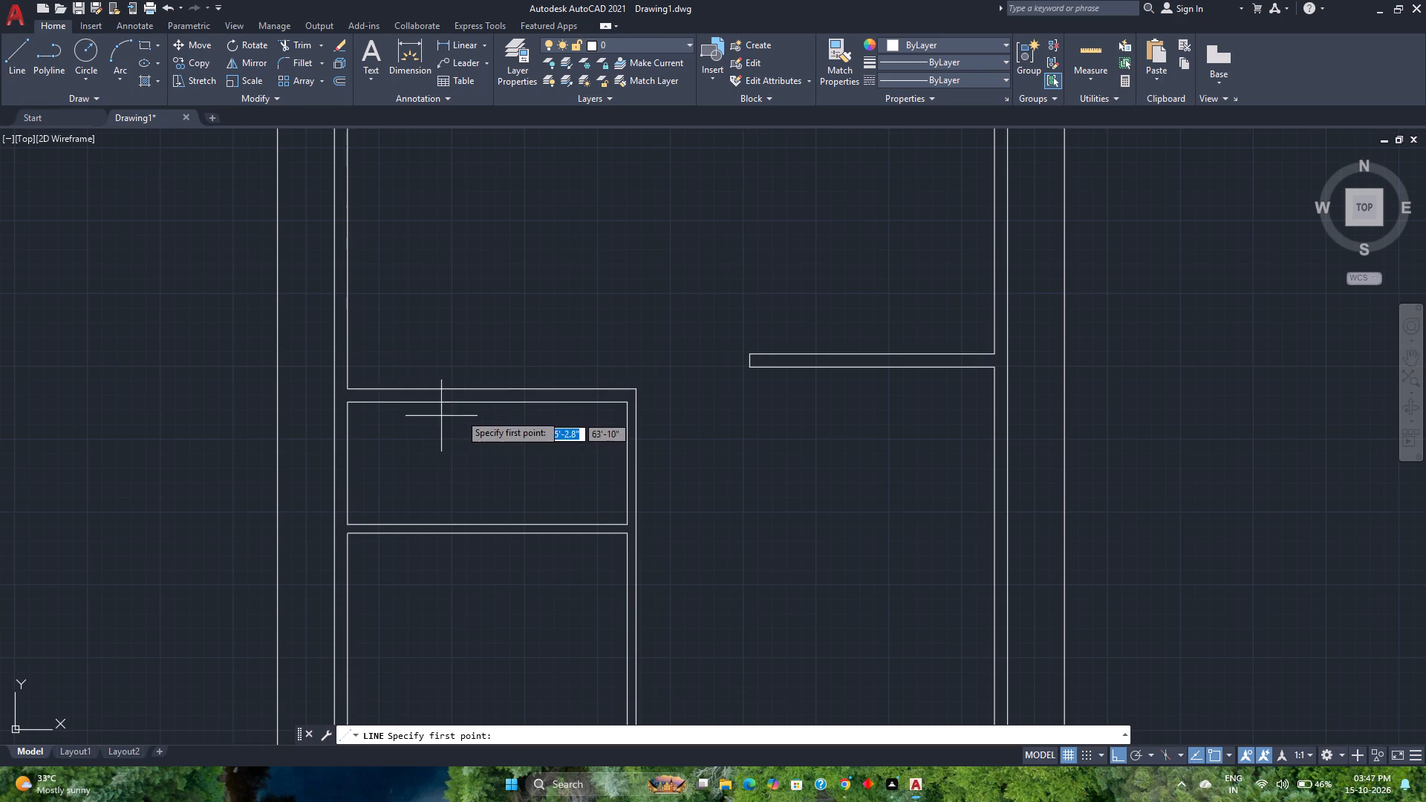
pyautogui.click(489, 401)
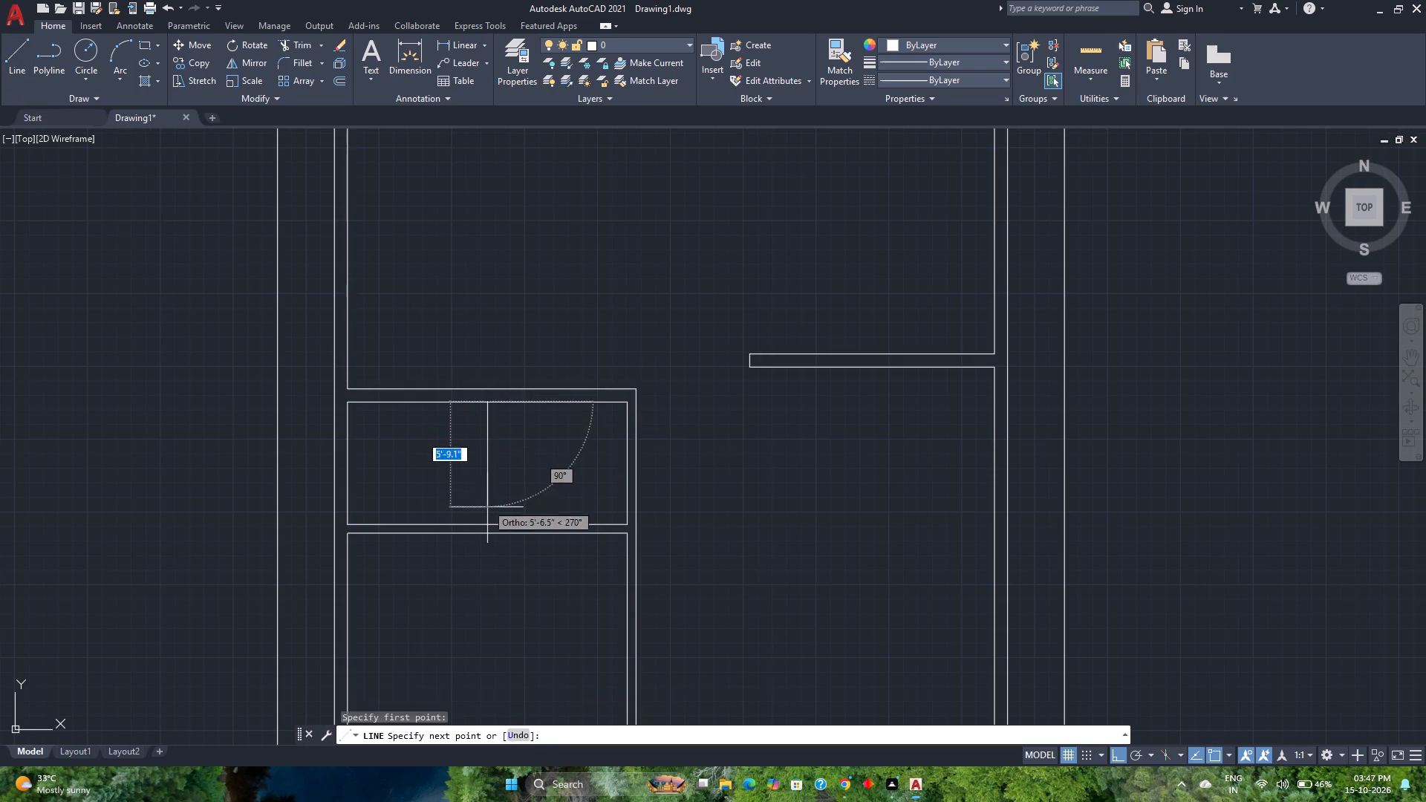
pyautogui.click(489, 523)
pyautogui.press('Escape')
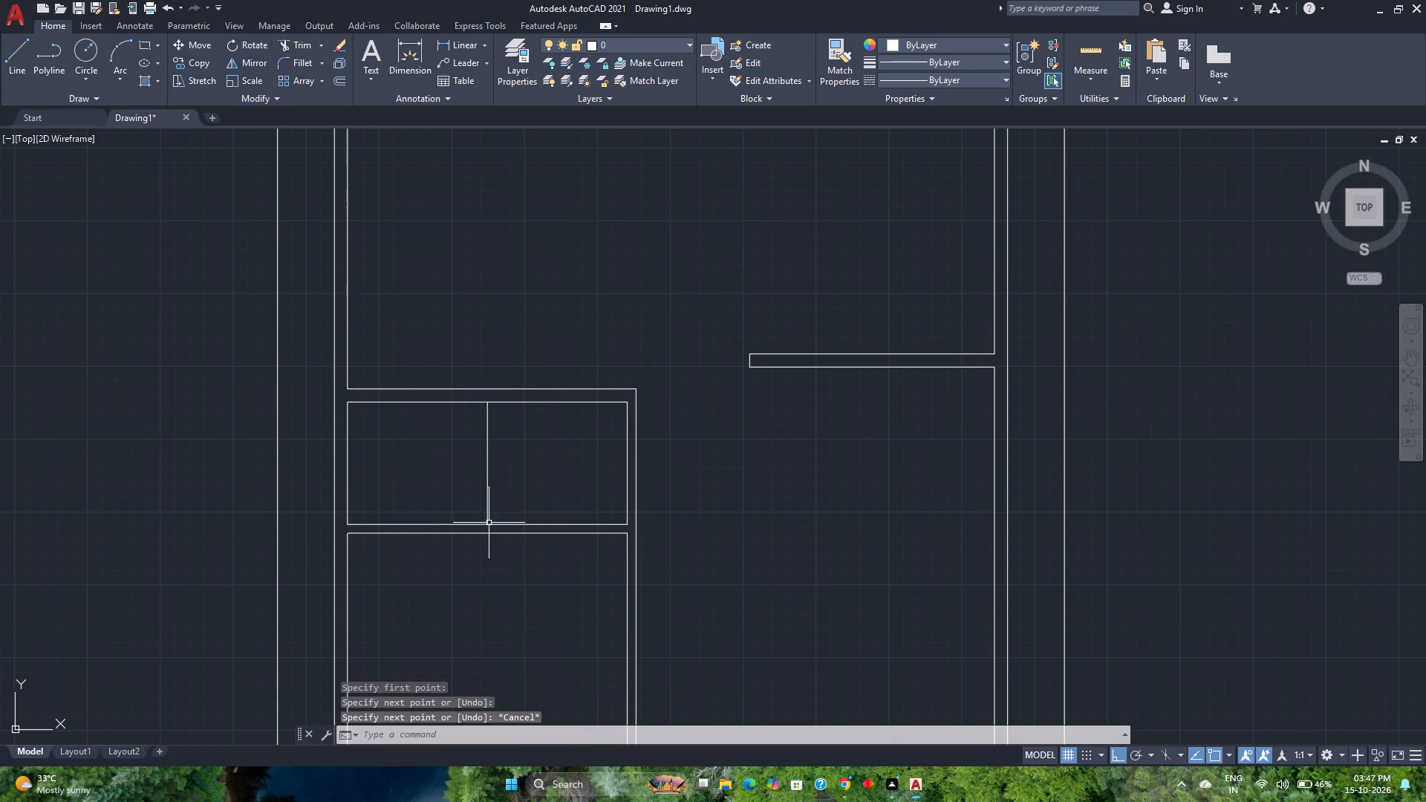
# Offset the small room's dividing line 3" to both sides and delete the original centre line, forming a 6" partition.
pyautogui.click(343, 86)
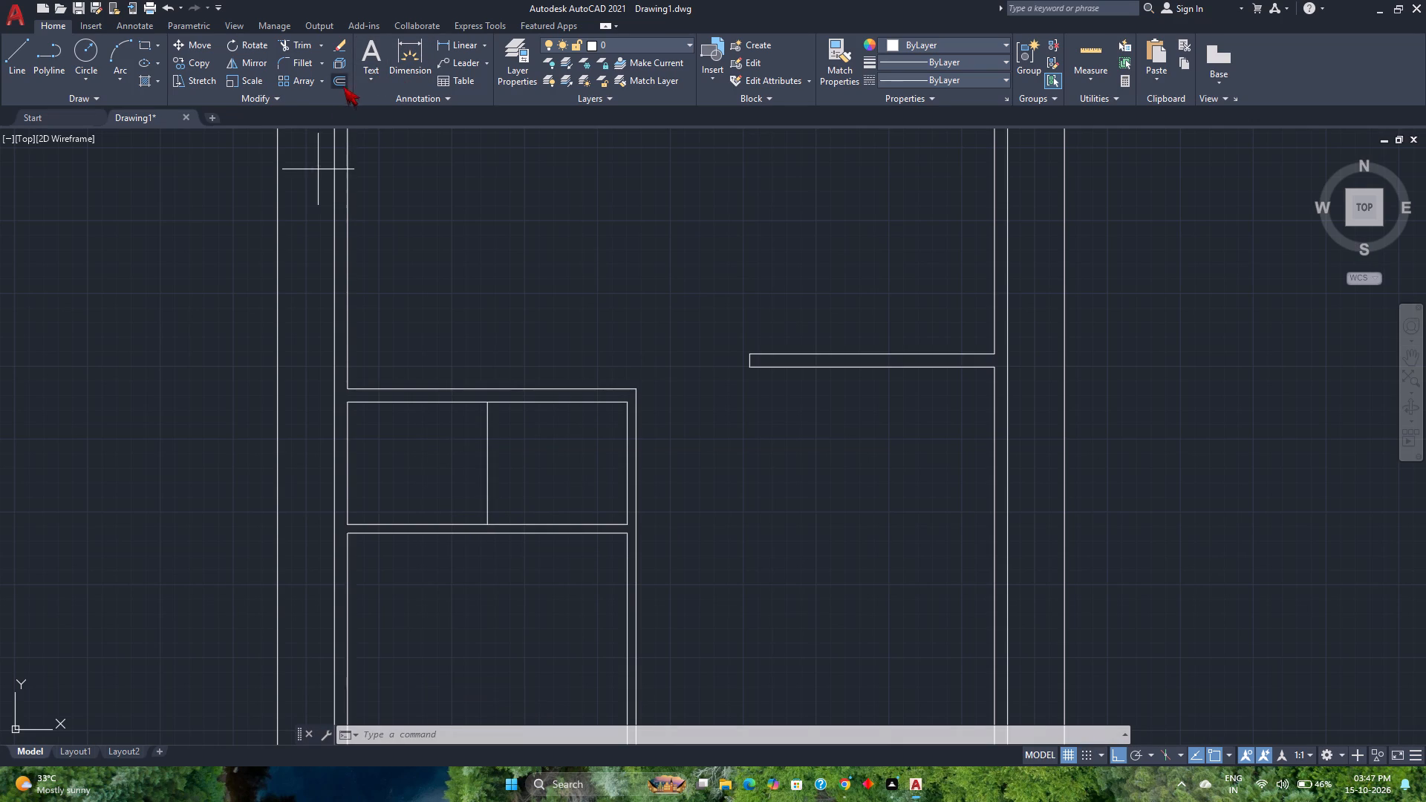
pyautogui.press('3')
pyautogui.press('Return')
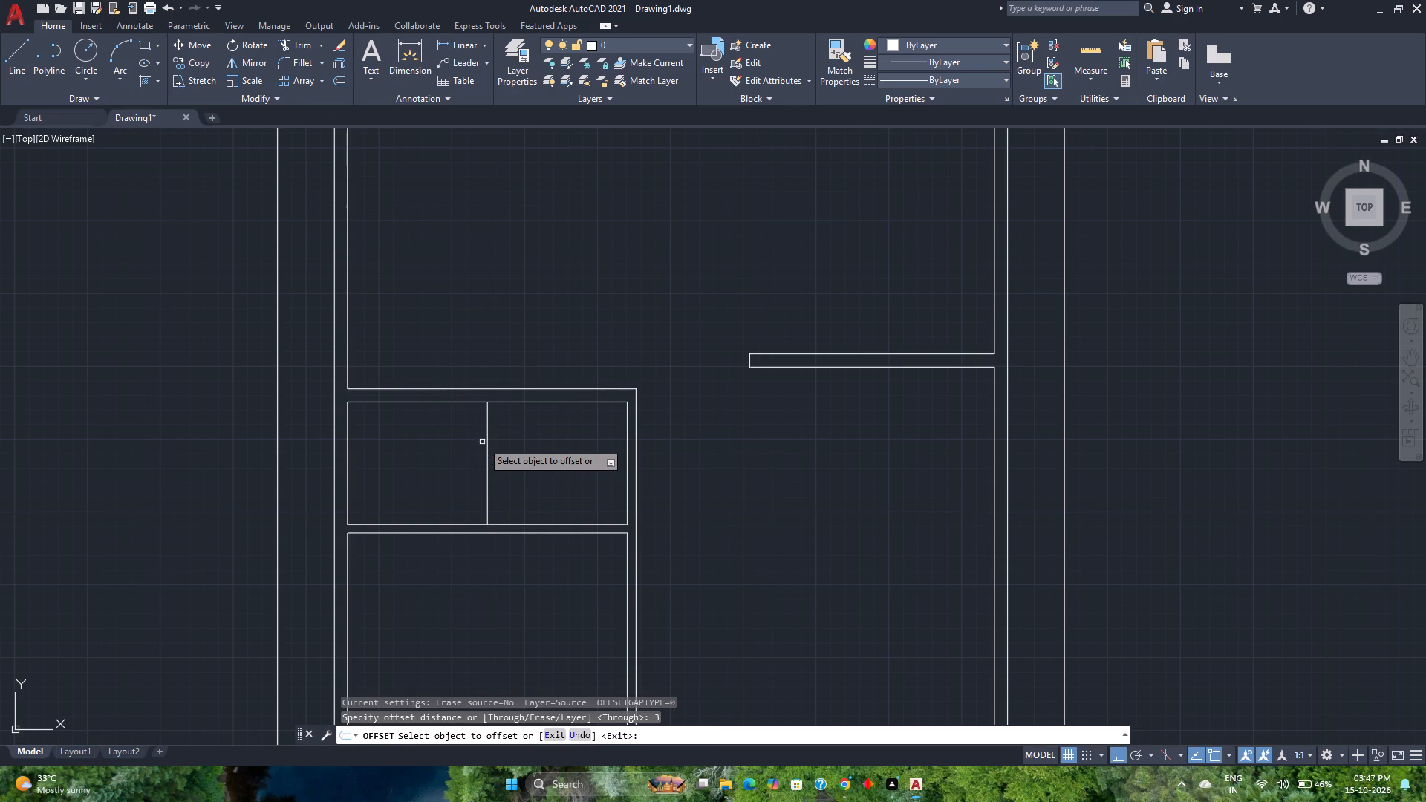
pyautogui.click(488, 440)
pyautogui.click(443, 442)
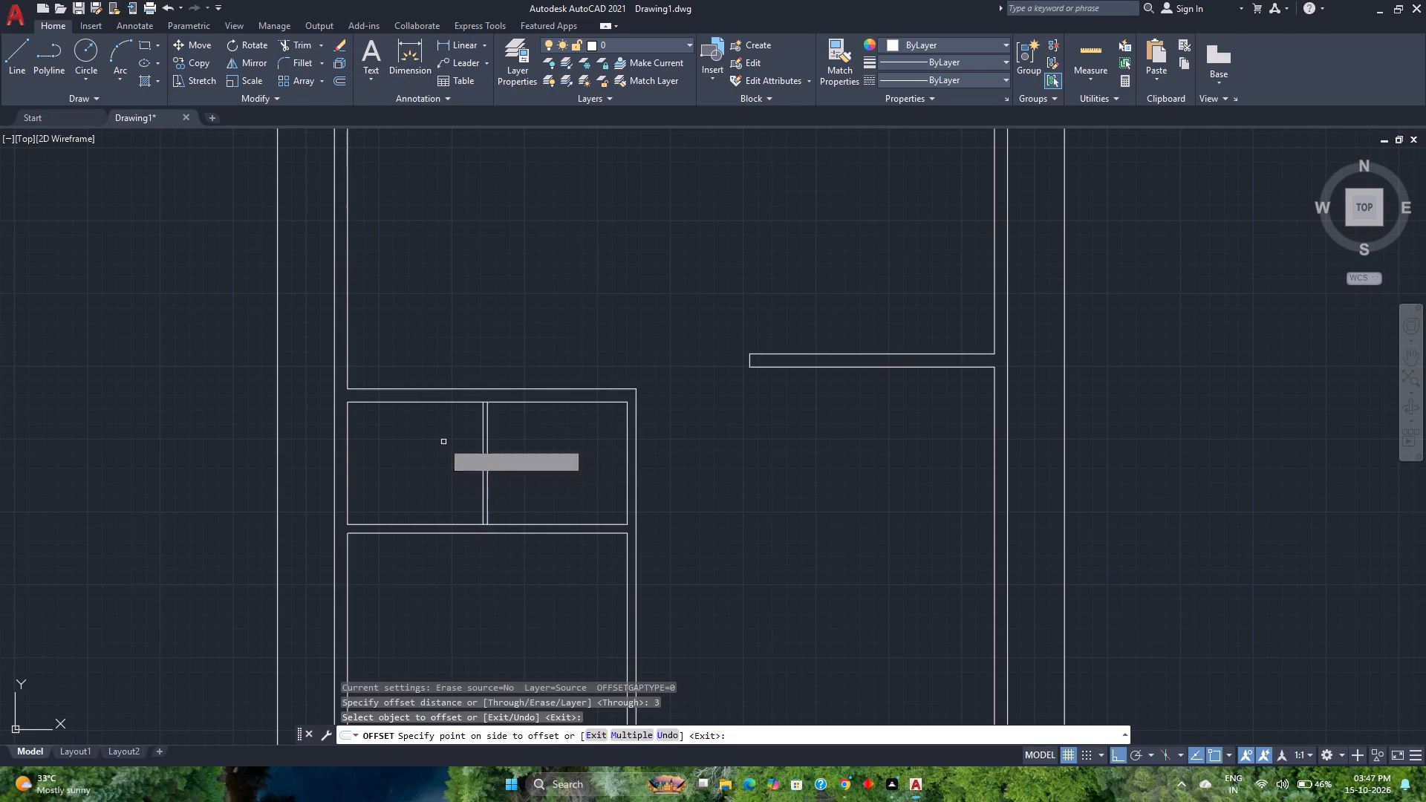
pyautogui.click(486, 454)
pyautogui.click(551, 454)
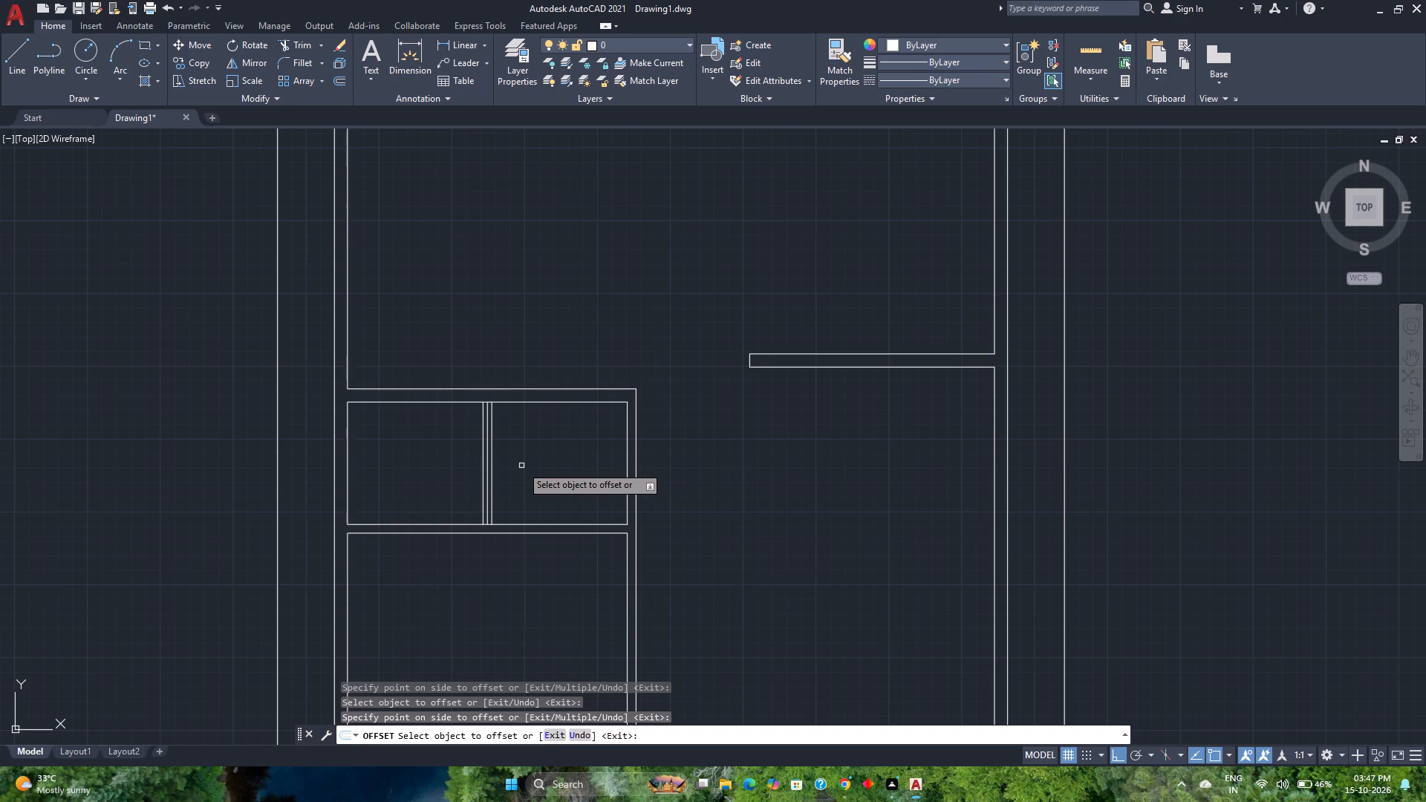
pyautogui.press('Escape')
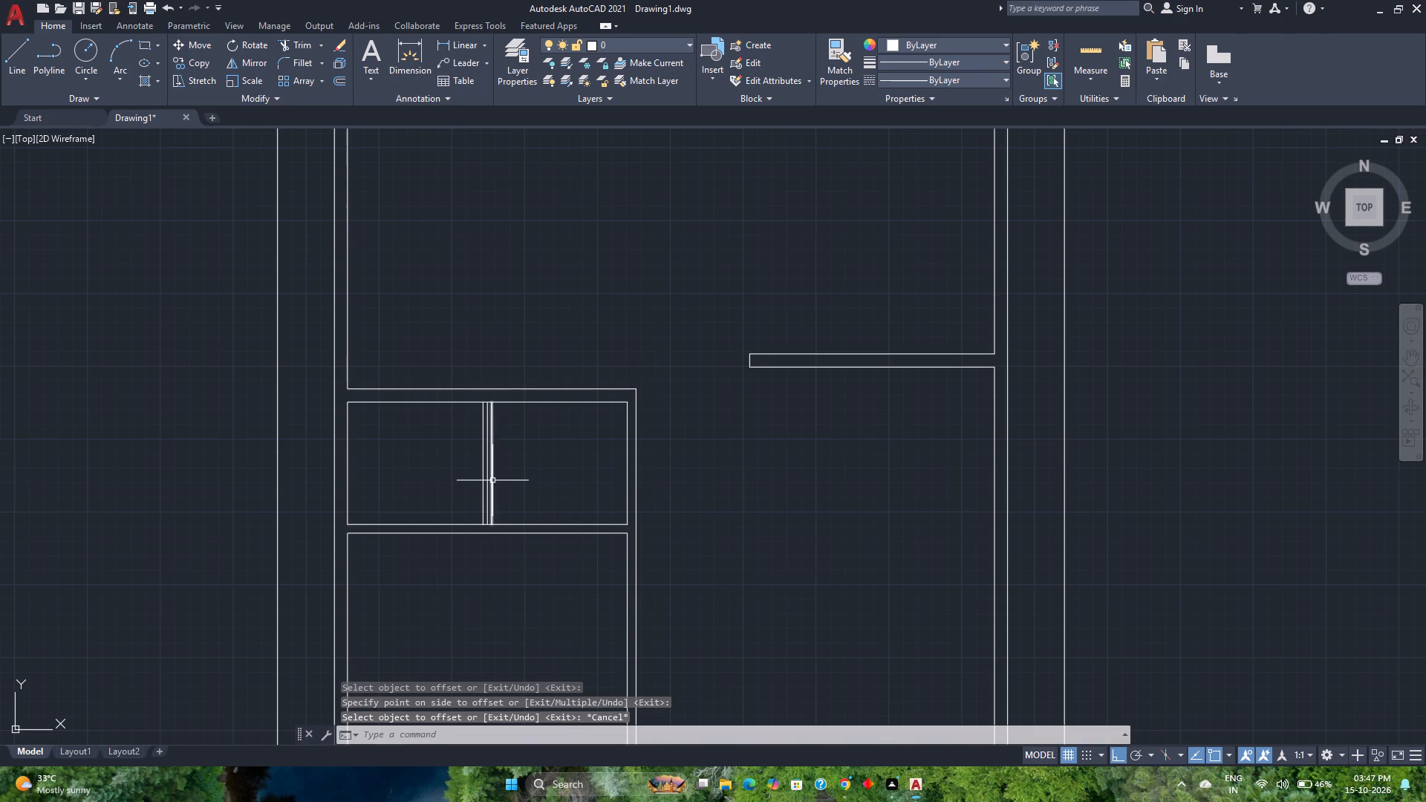
pyautogui.click(487, 483)
pyautogui.press('Delete')
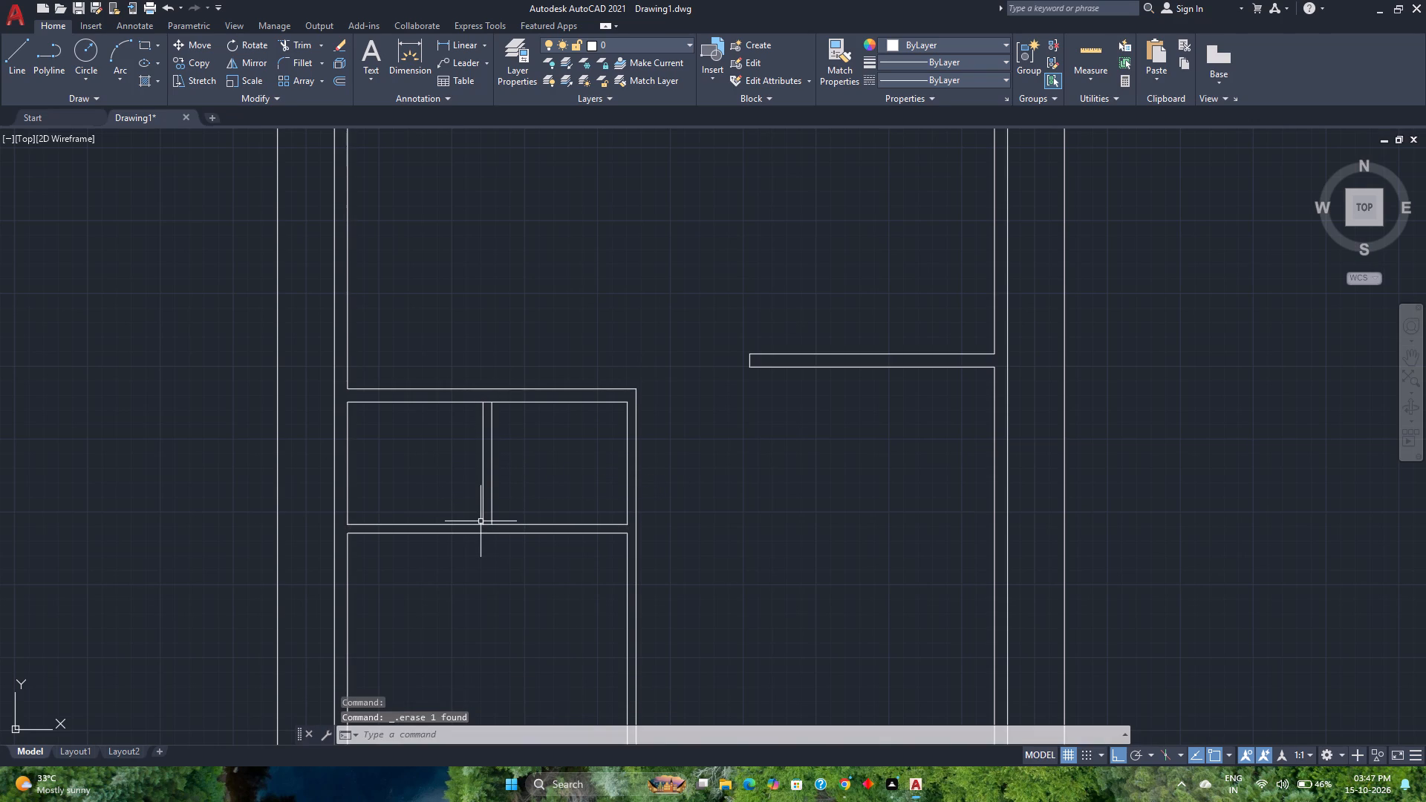
# Trim the horizontal wall lines between the two partition lines at the partition's lower and upper ends.
pyautogui.scroll(3, 481, 521)
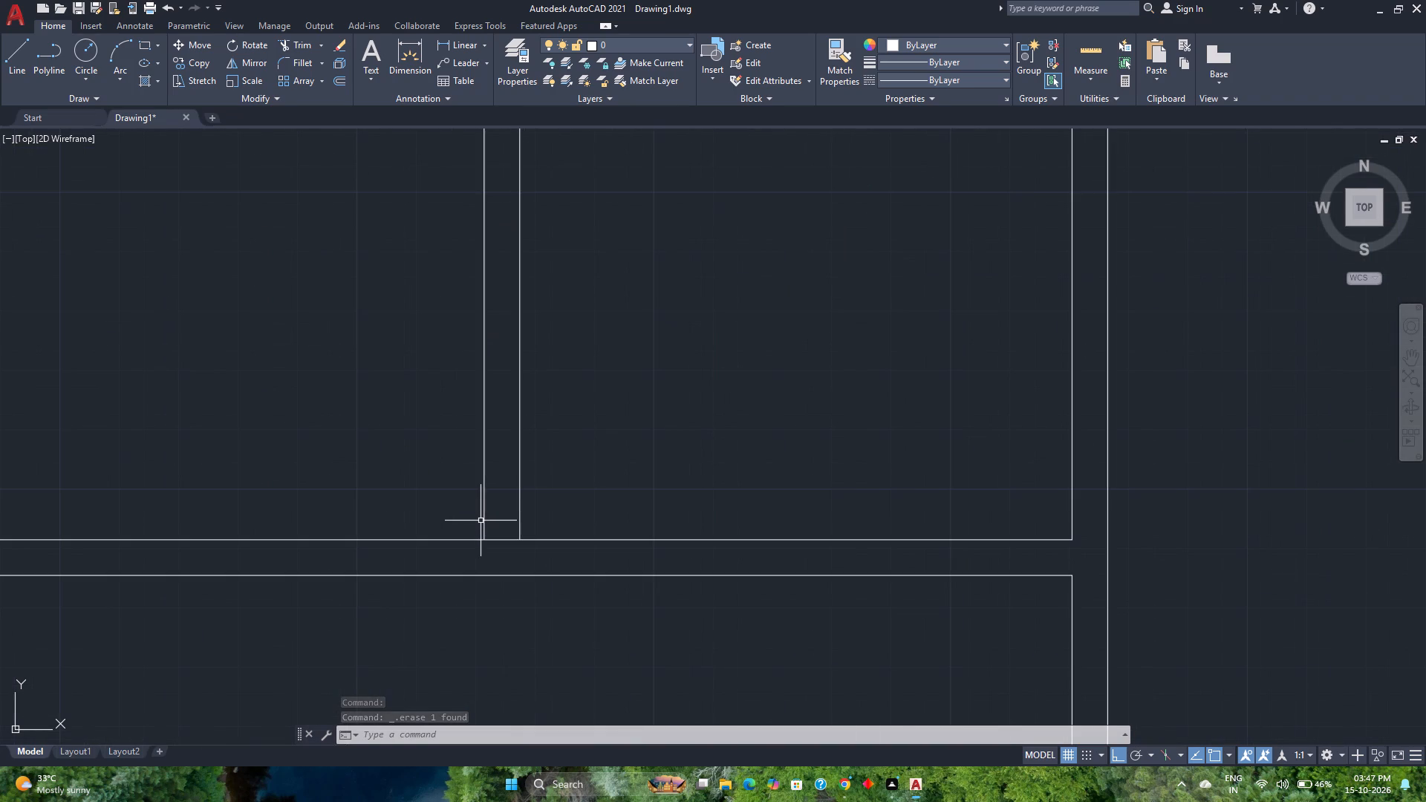
pyautogui.write('tr')
pyautogui.press('Return')
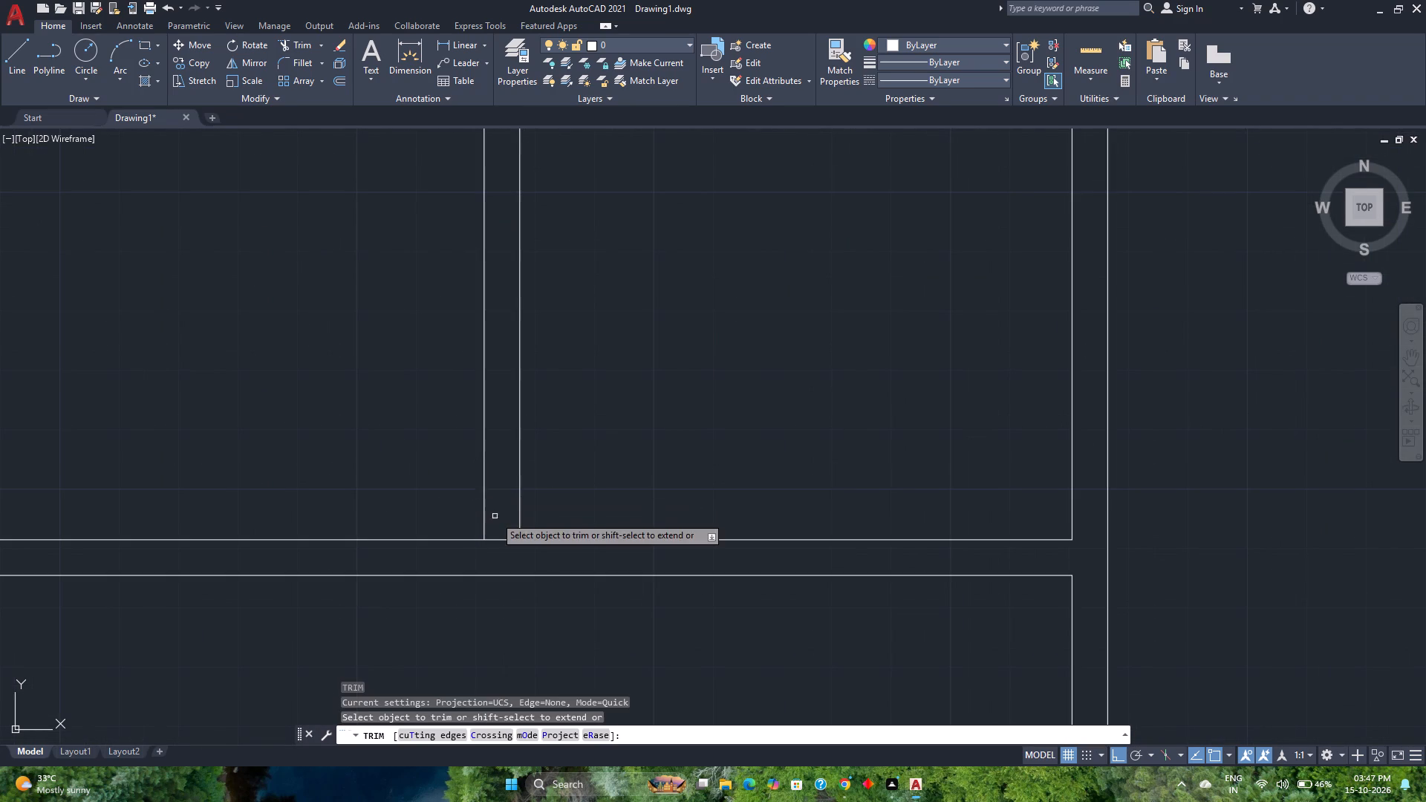
pyautogui.scroll(3, 495, 517)
pyautogui.click(495, 517)
pyautogui.click(515, 623)
pyautogui.scroll(-2, 498, 588)
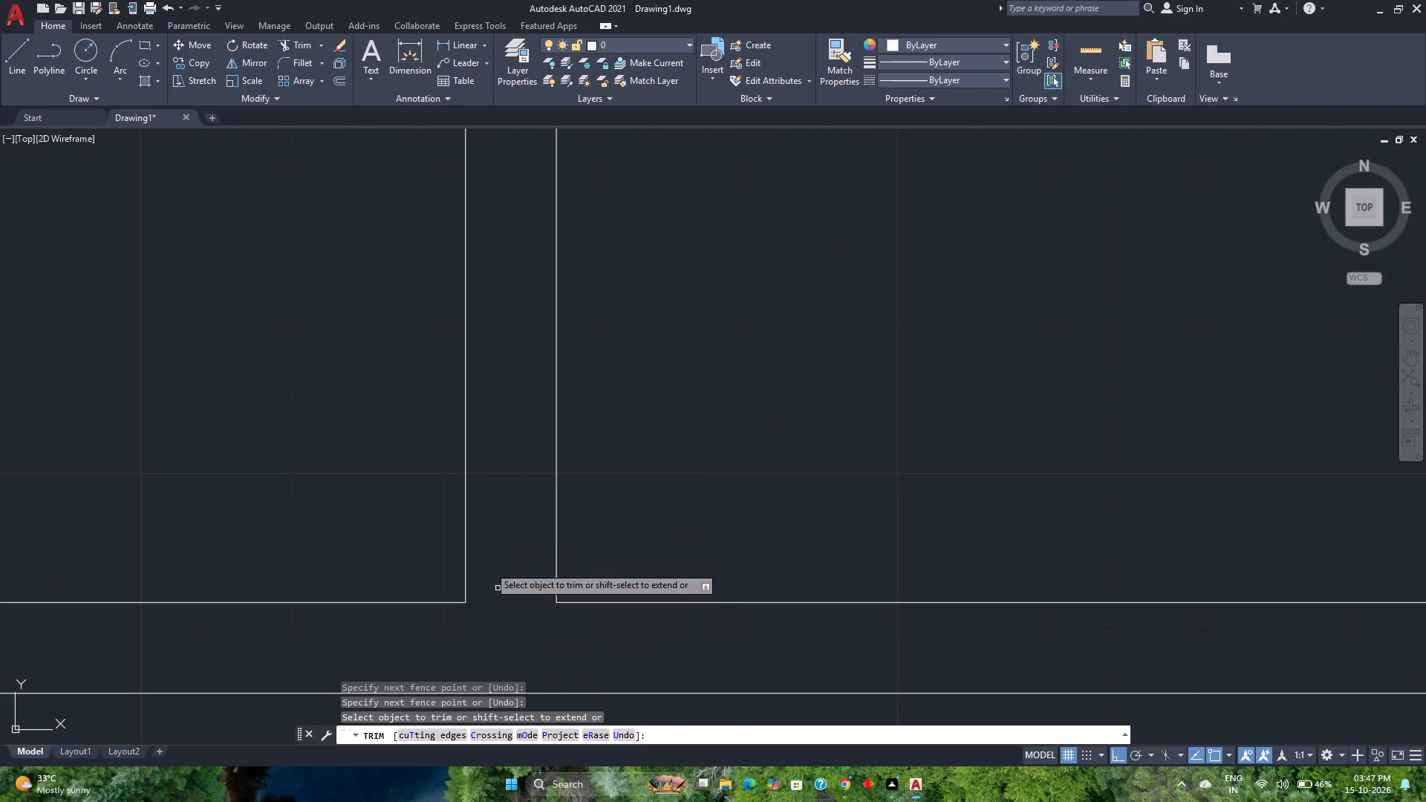
pyautogui.scroll(-6, 485, 512)
pyautogui.scroll(5, 484, 409)
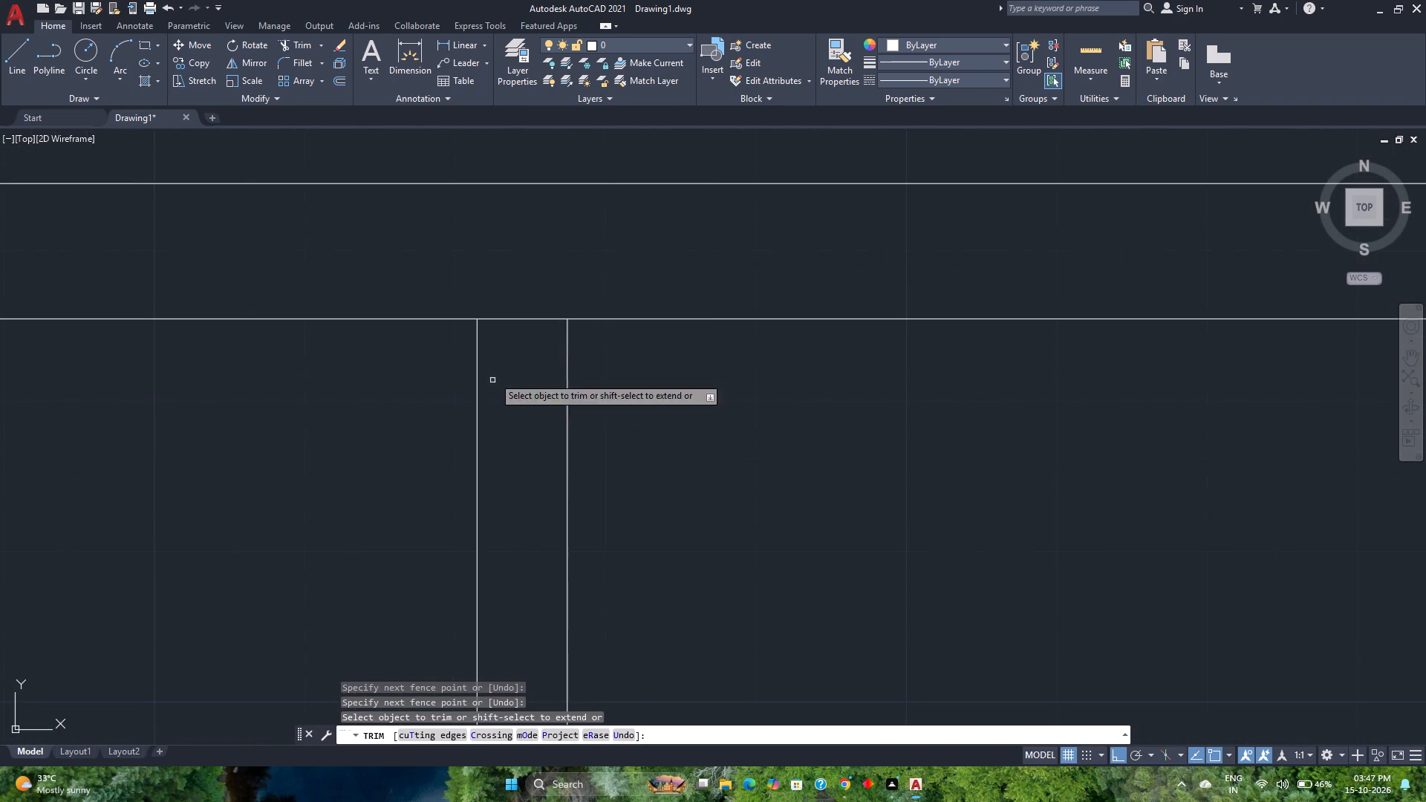
pyautogui.click(528, 297)
pyautogui.click(543, 354)
pyautogui.scroll(-3, 543, 354)
pyautogui.scroll(-2, 654, 605)
pyautogui.moveTo(646, 605); pyautogui.dragTo(634, 599, button='middle')
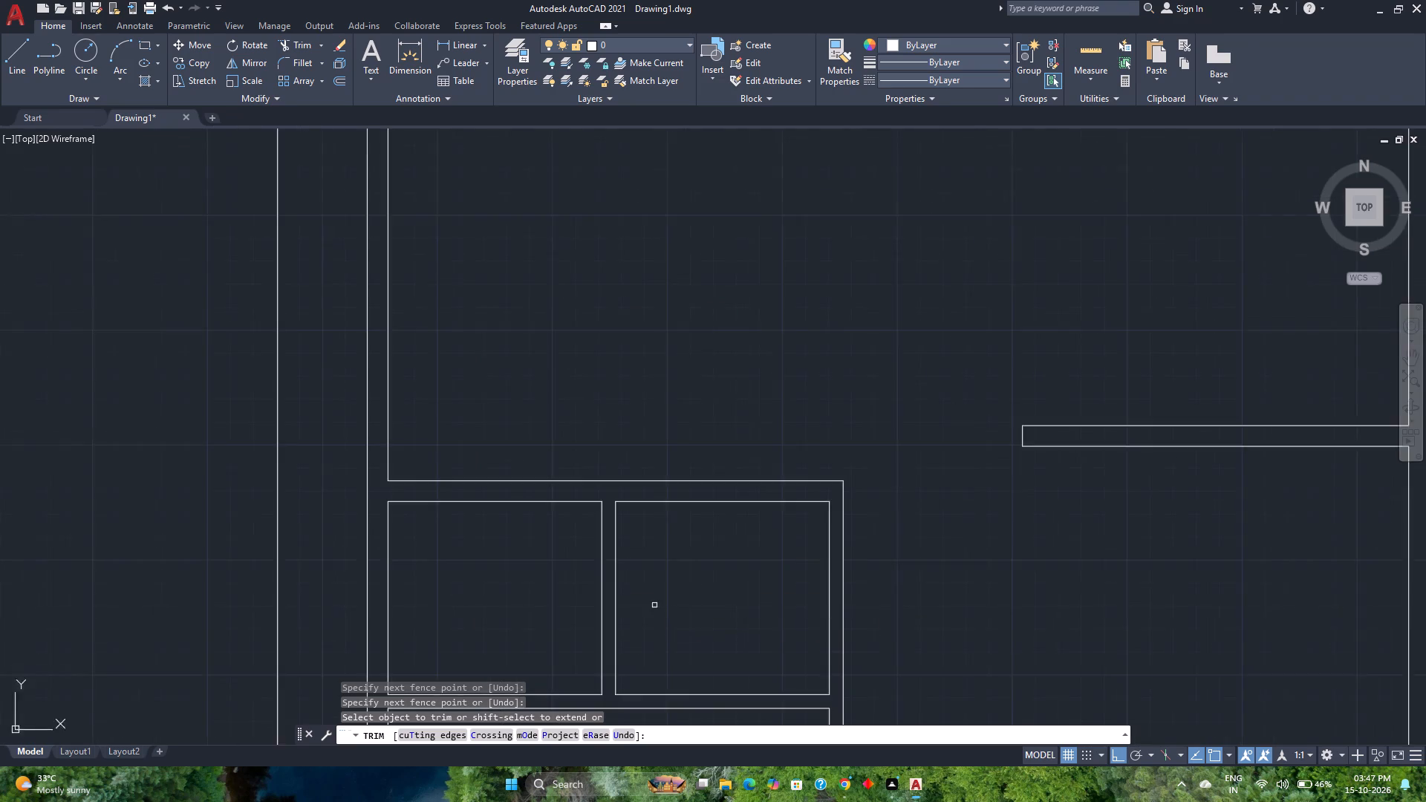
pyautogui.moveTo(634, 599); pyautogui.dragTo(524, 433, button='middle')
pyautogui.middleClick(518, 423)
pyautogui.moveTo(577, 595); pyautogui.dragTo(564, 547, button='middle')
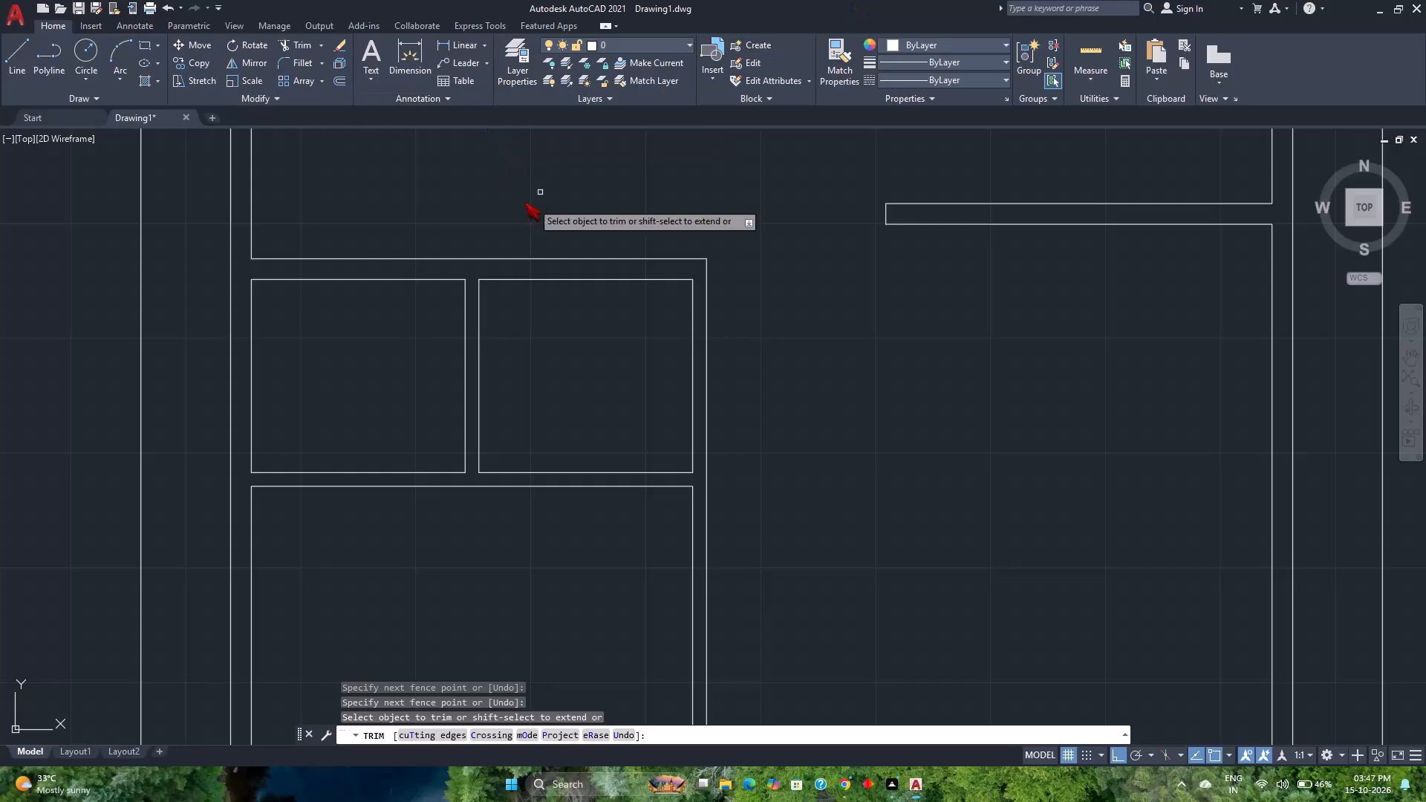
# Draw a line across the lower end of the 6" partition, joining its two bottom corners.
pyautogui.click(19, 54)
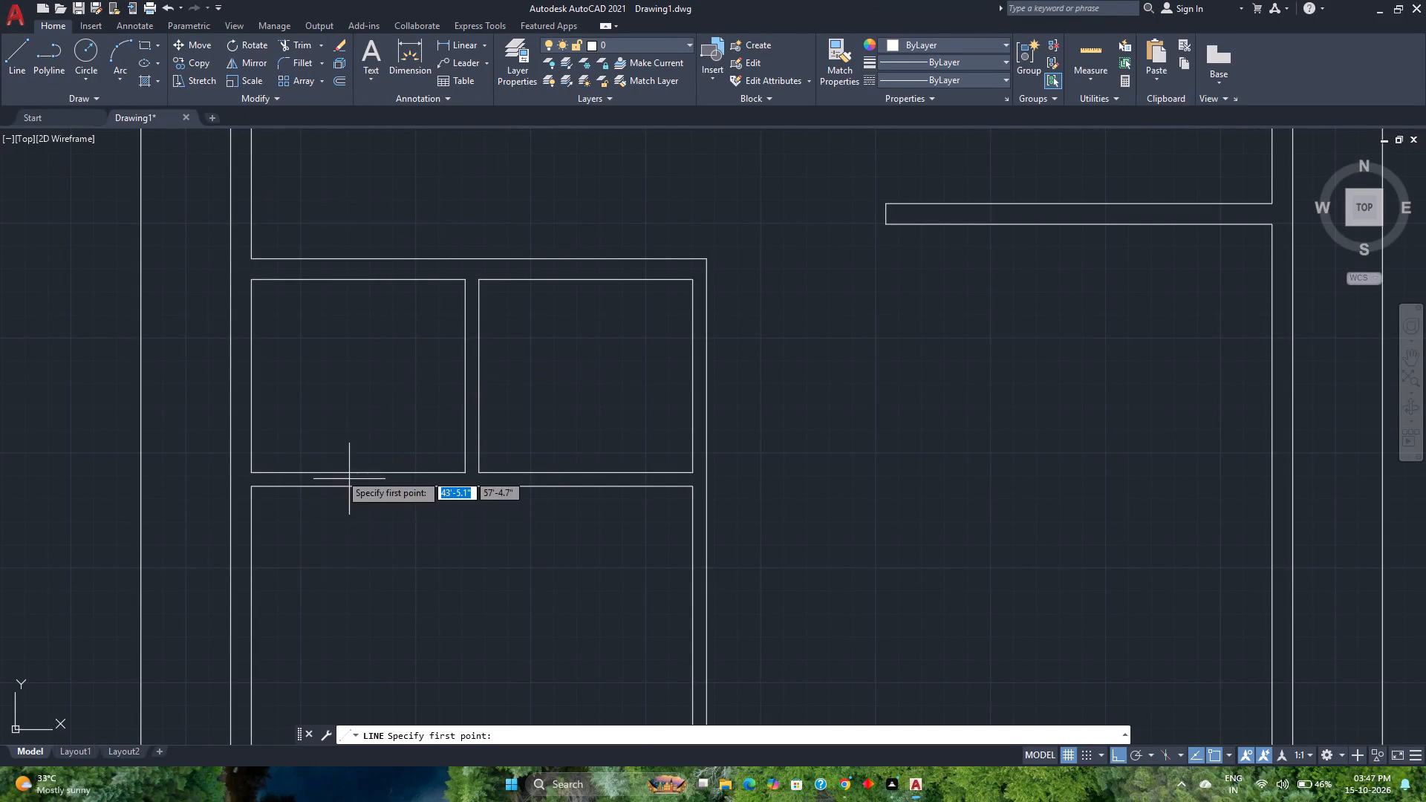
pyautogui.scroll(4, 461, 465)
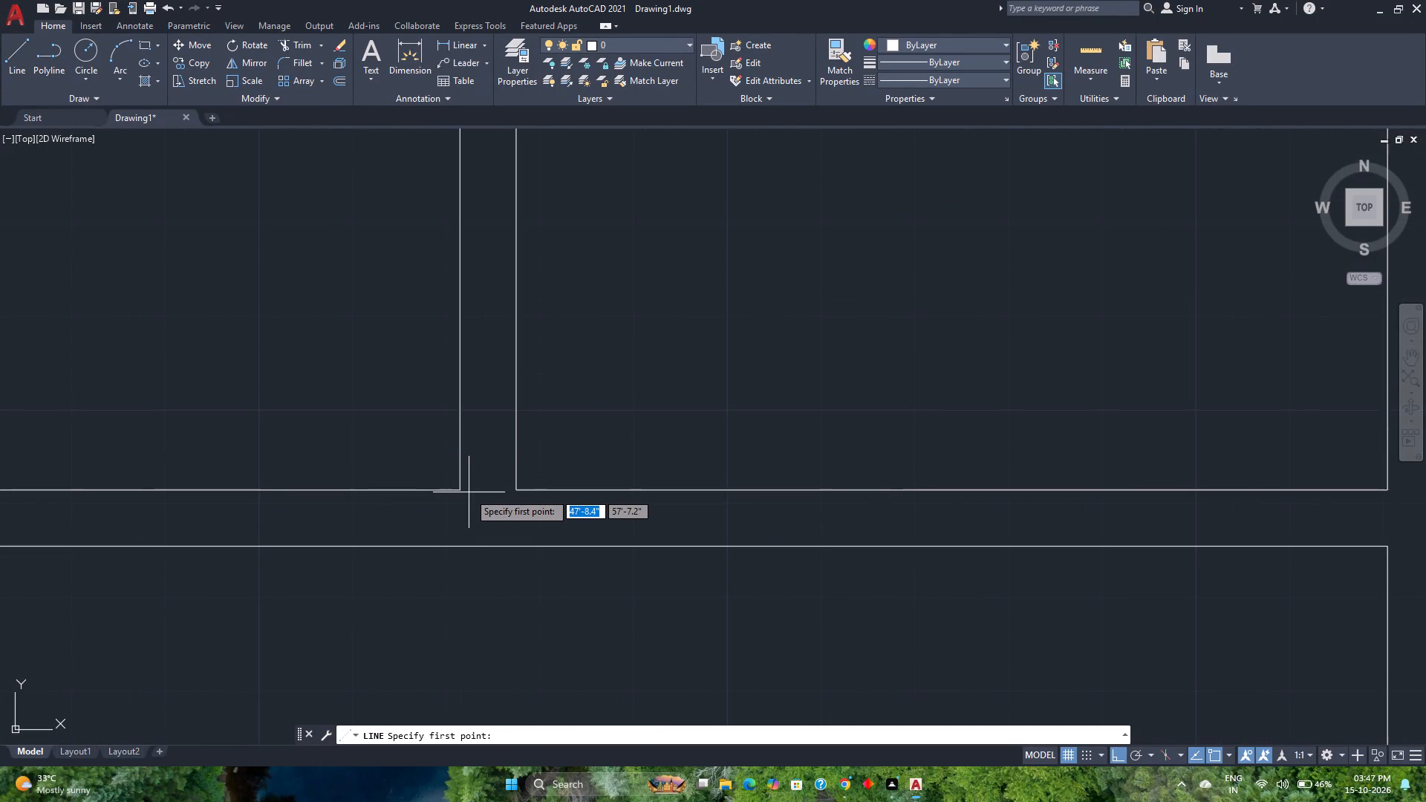
pyautogui.click(456, 490)
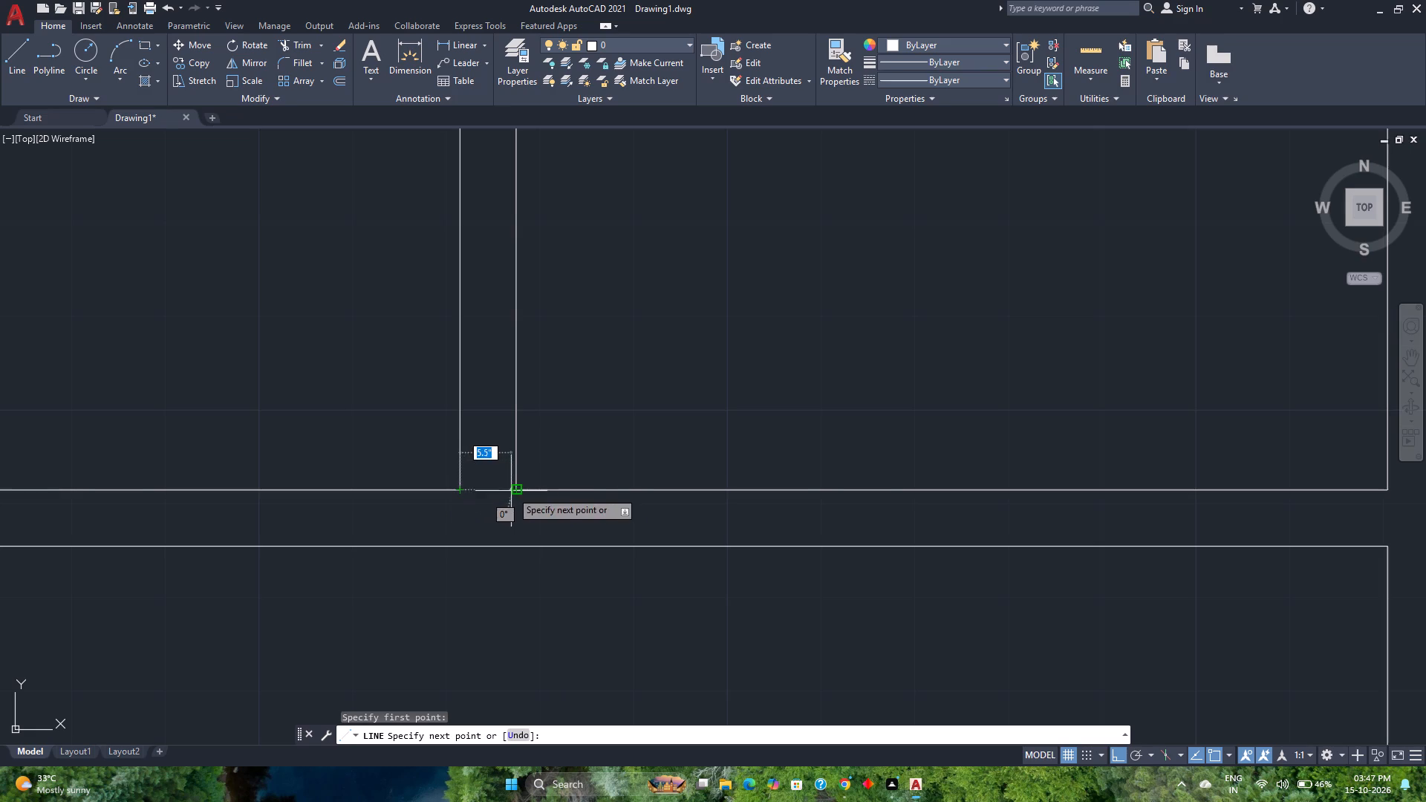
pyautogui.click(511, 491)
pyautogui.press('Escape')
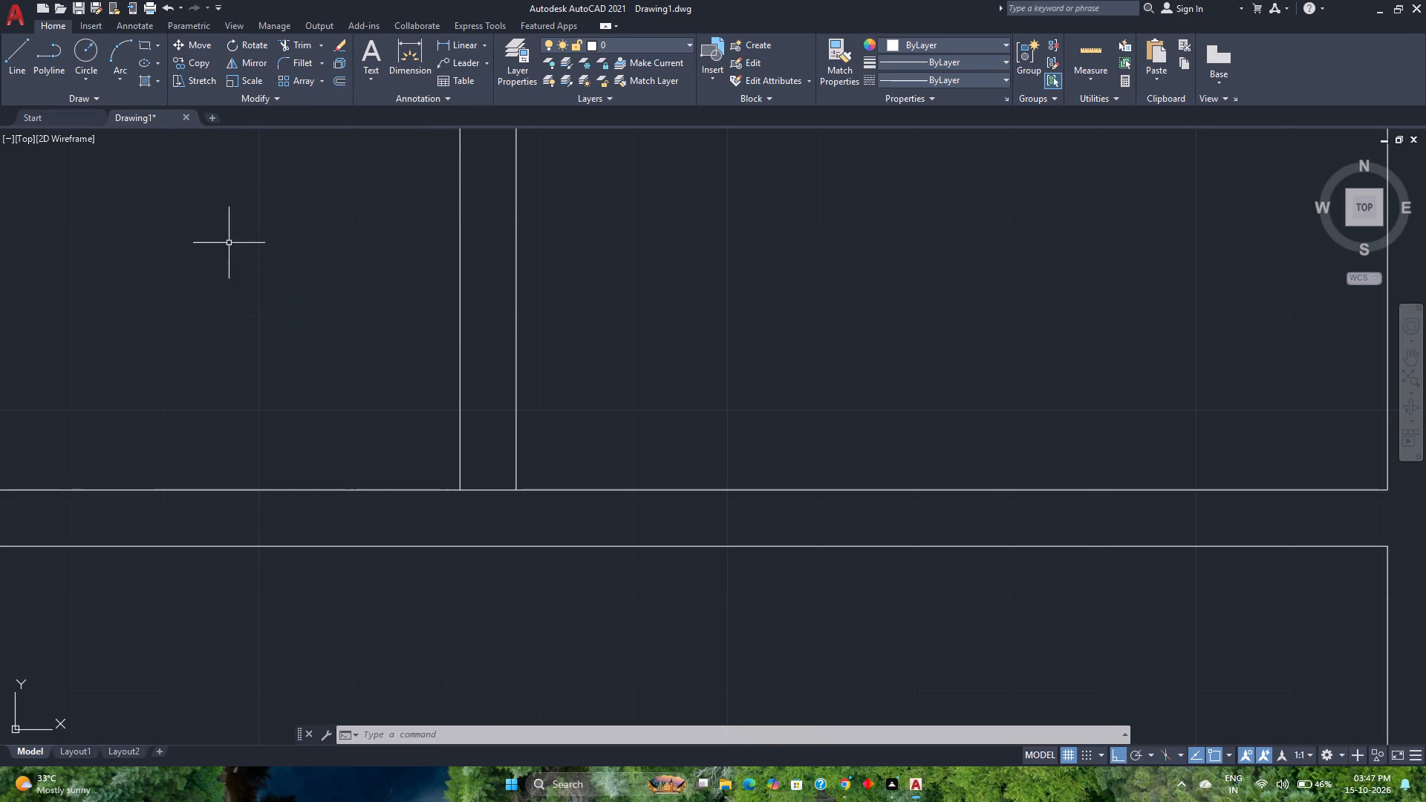
# Move the short line at the partition's lower end 3" upward into the partition.
pyautogui.click(498, 509)
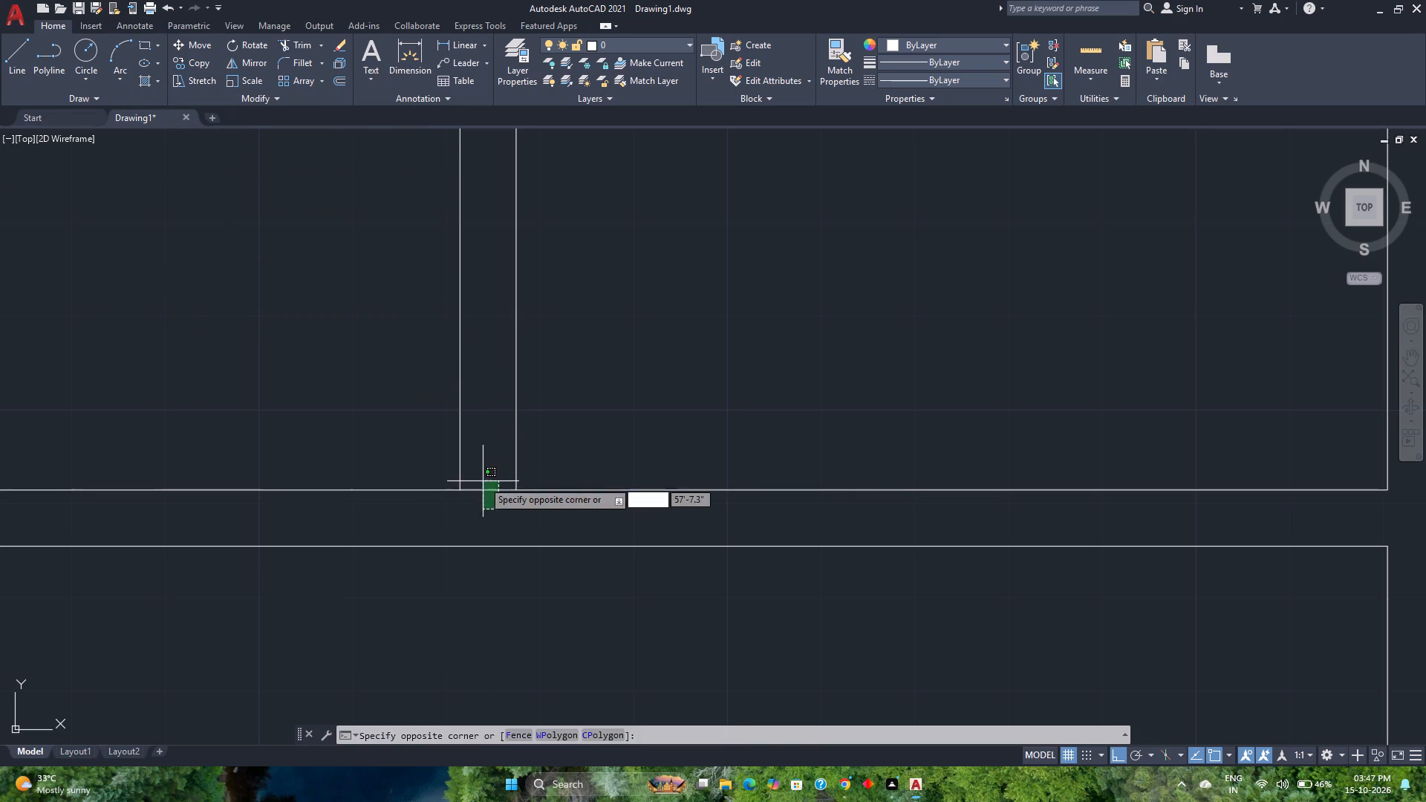
pyautogui.click(483, 478)
pyautogui.click(204, 46)
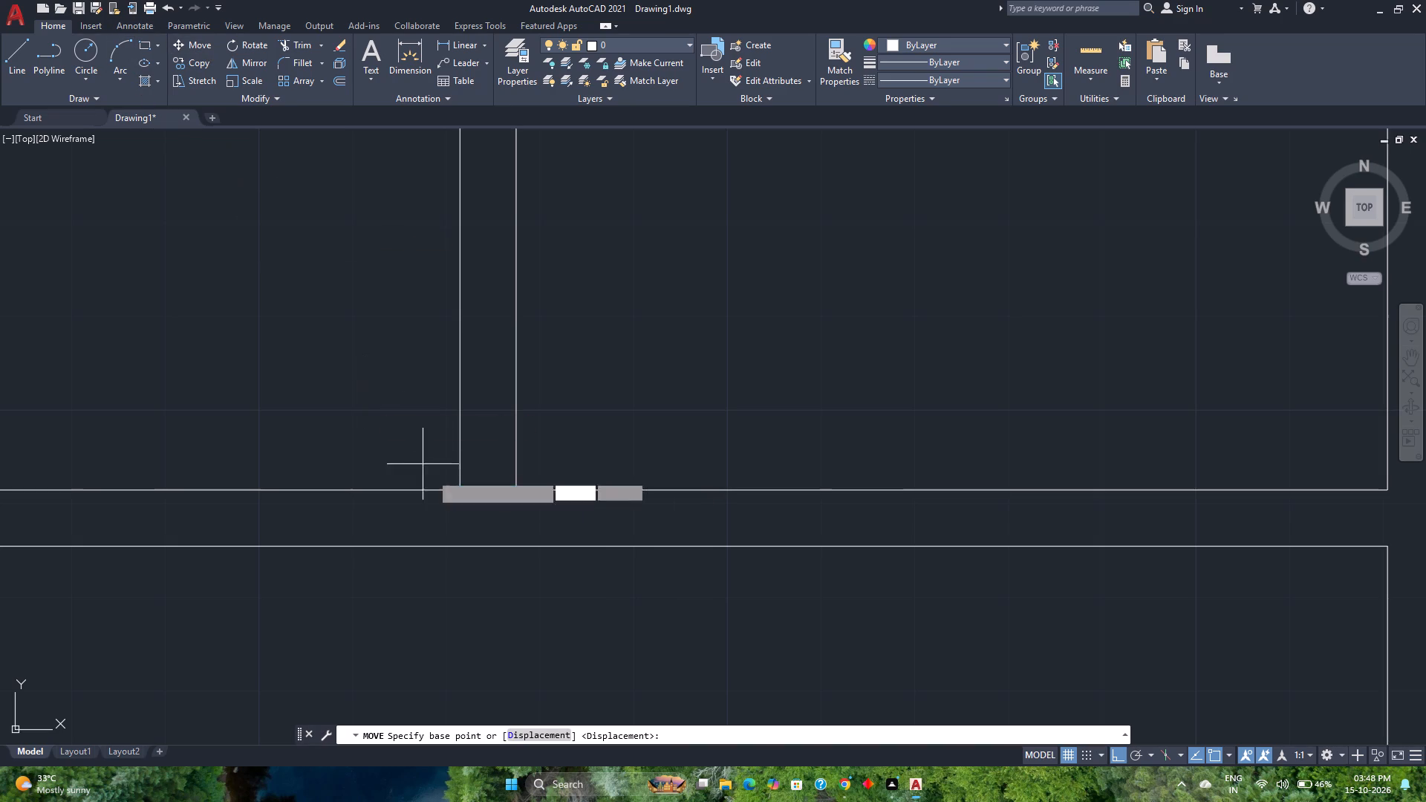
pyautogui.scroll(3, 452, 503)
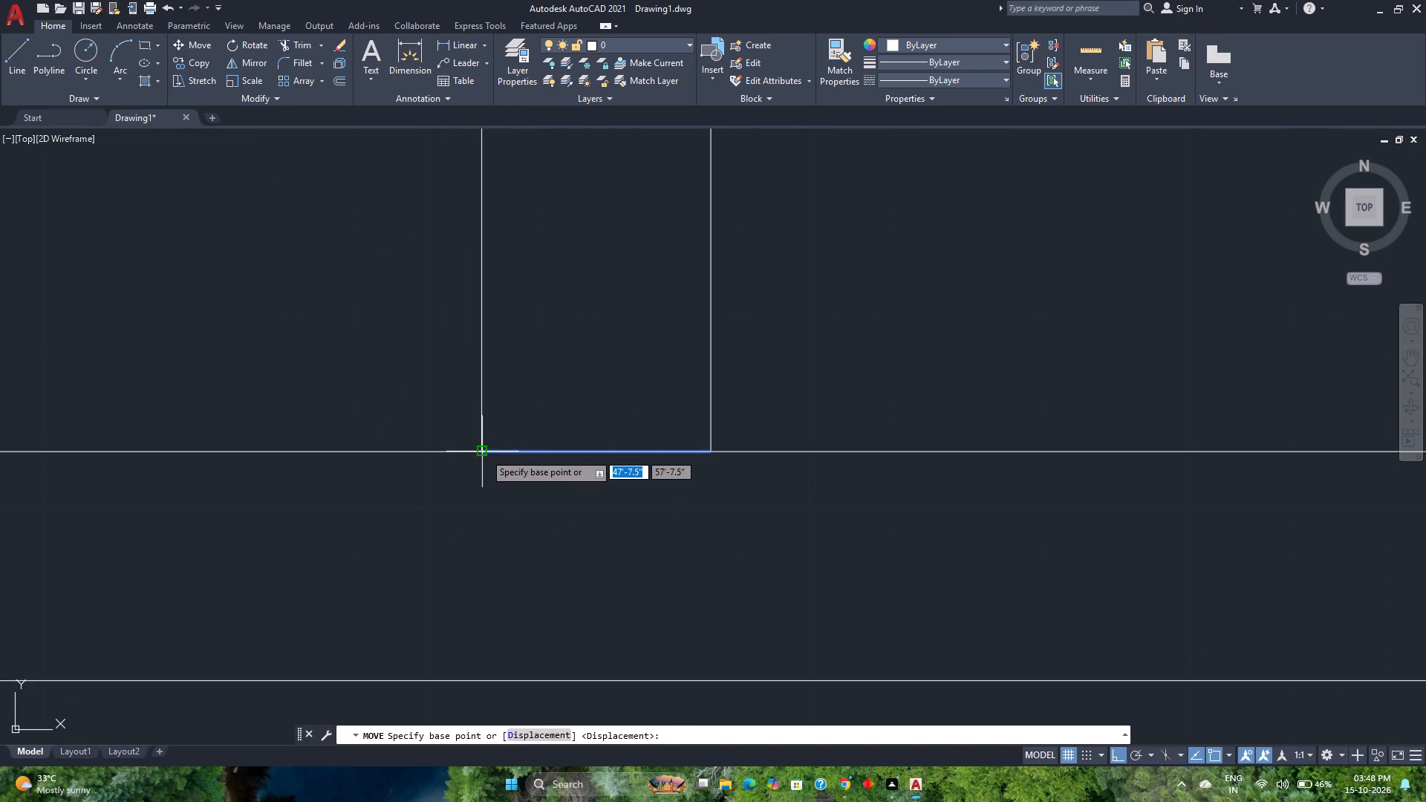
pyautogui.click(484, 453)
pyautogui.press('3')
pyautogui.press('Return')
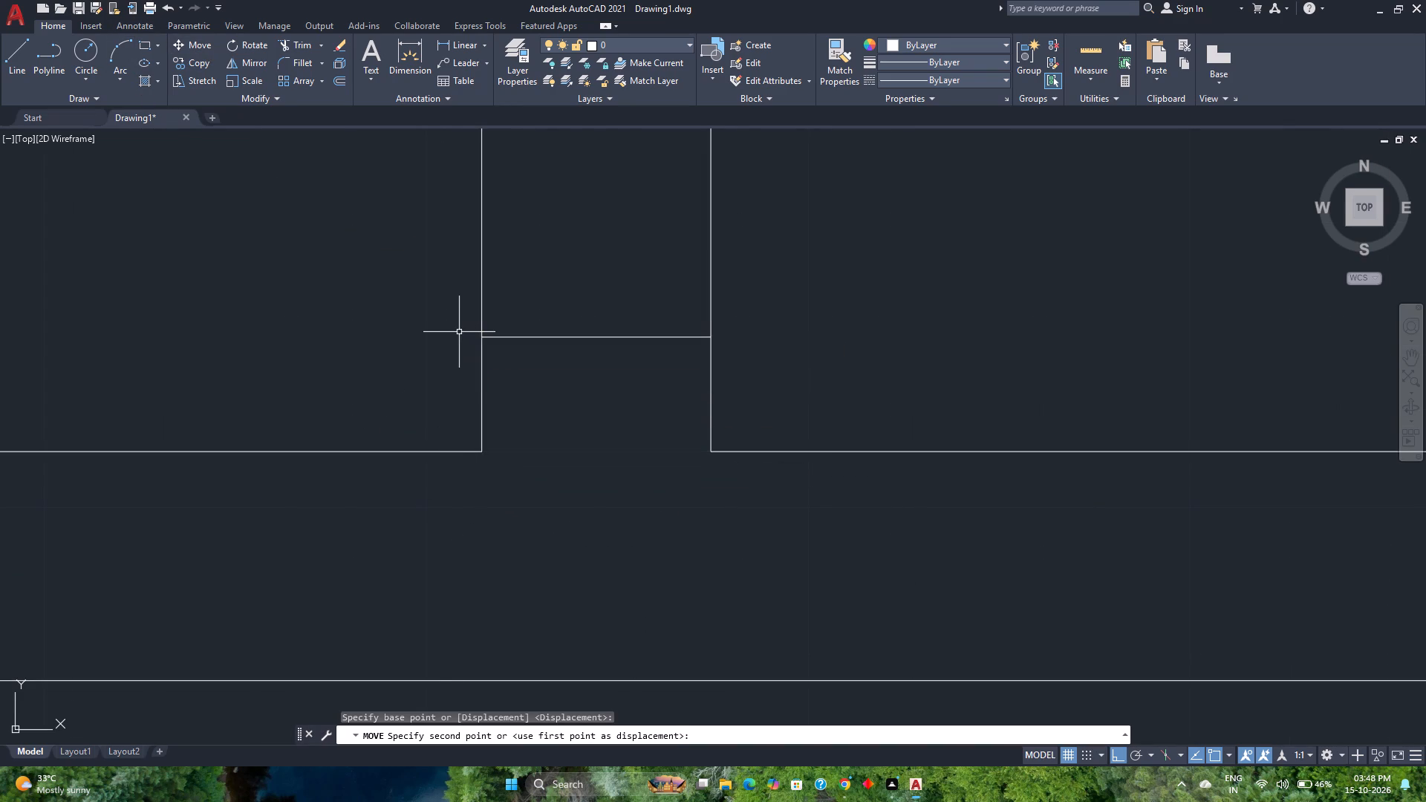
pyautogui.scroll(-2, 489, 366)
pyautogui.moveTo(489, 366); pyautogui.dragTo(455, 460, button='middle')
pyautogui.middleClick(455, 460)
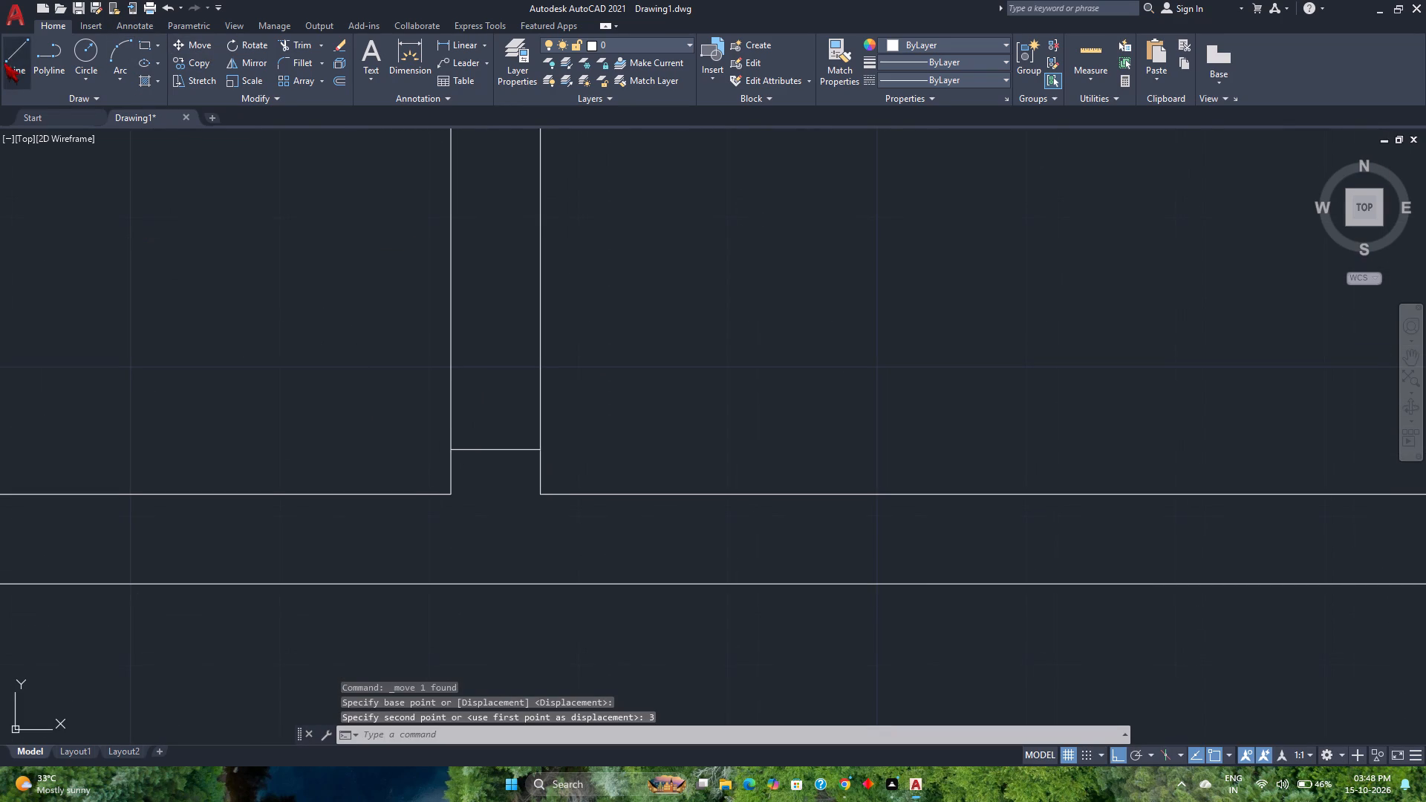
# Draw a vertical line across the horizontal wall, from the partition's lower-right corner down to the wall's lower line.
pyautogui.click(4, 62)
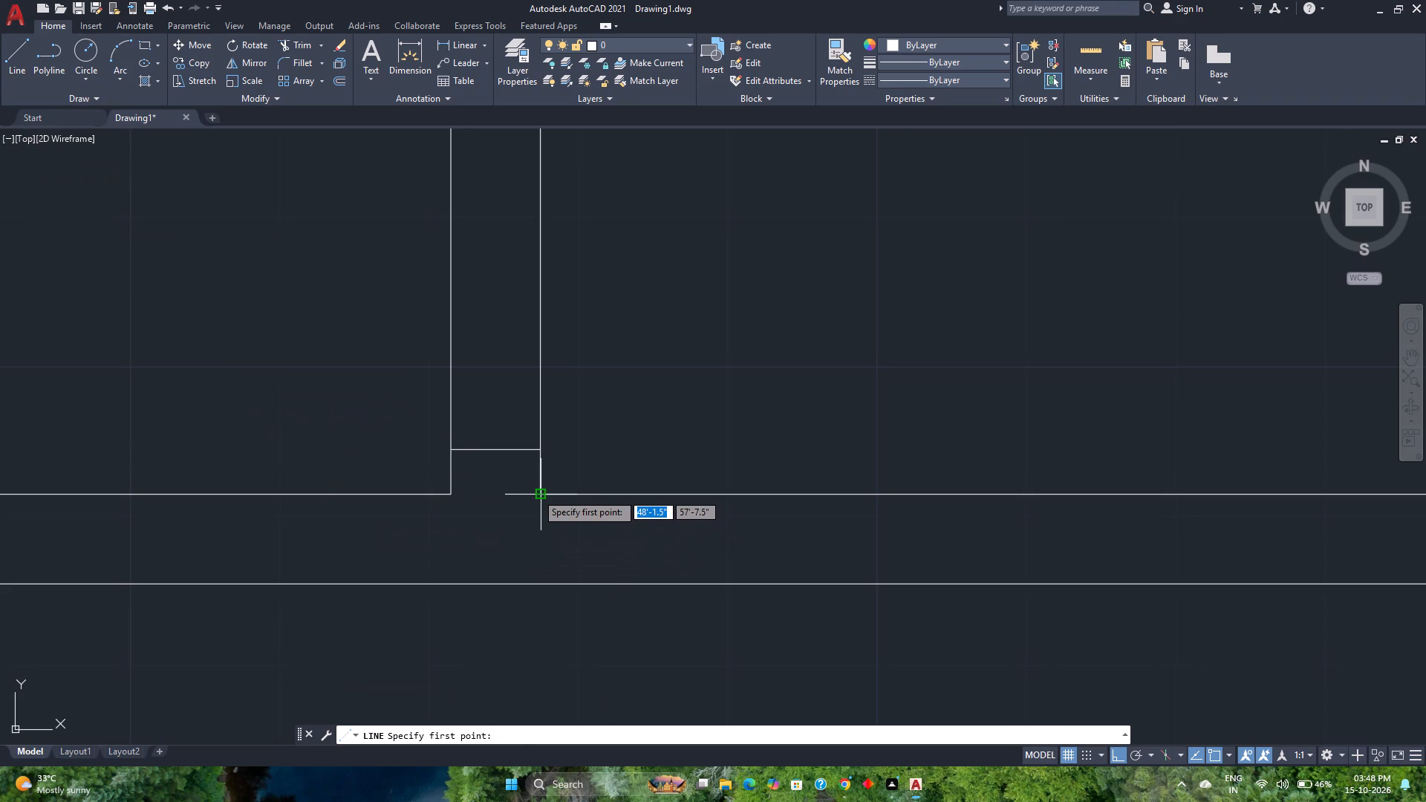
pyautogui.click(536, 493)
pyautogui.click(539, 586)
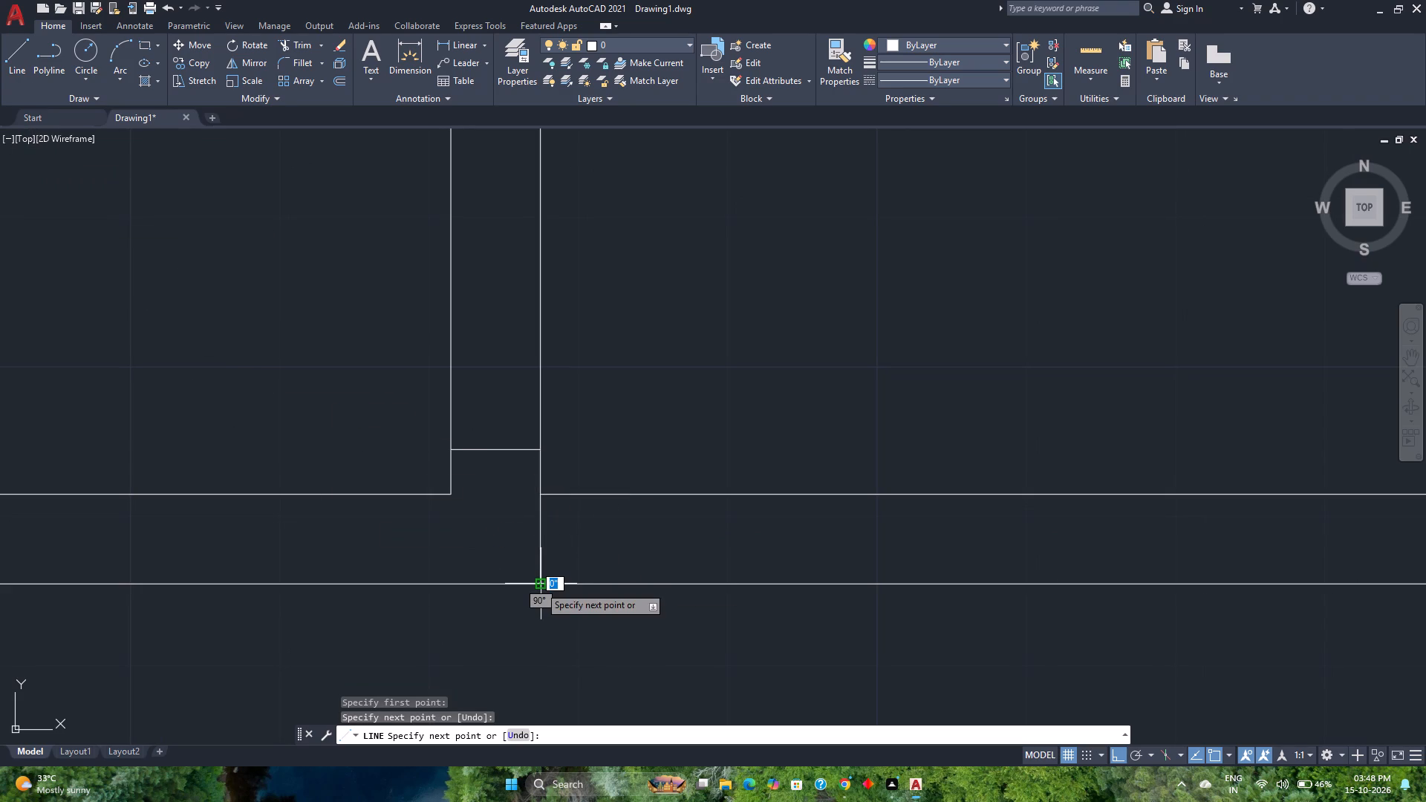
pyautogui.scroll(-2, 539, 586)
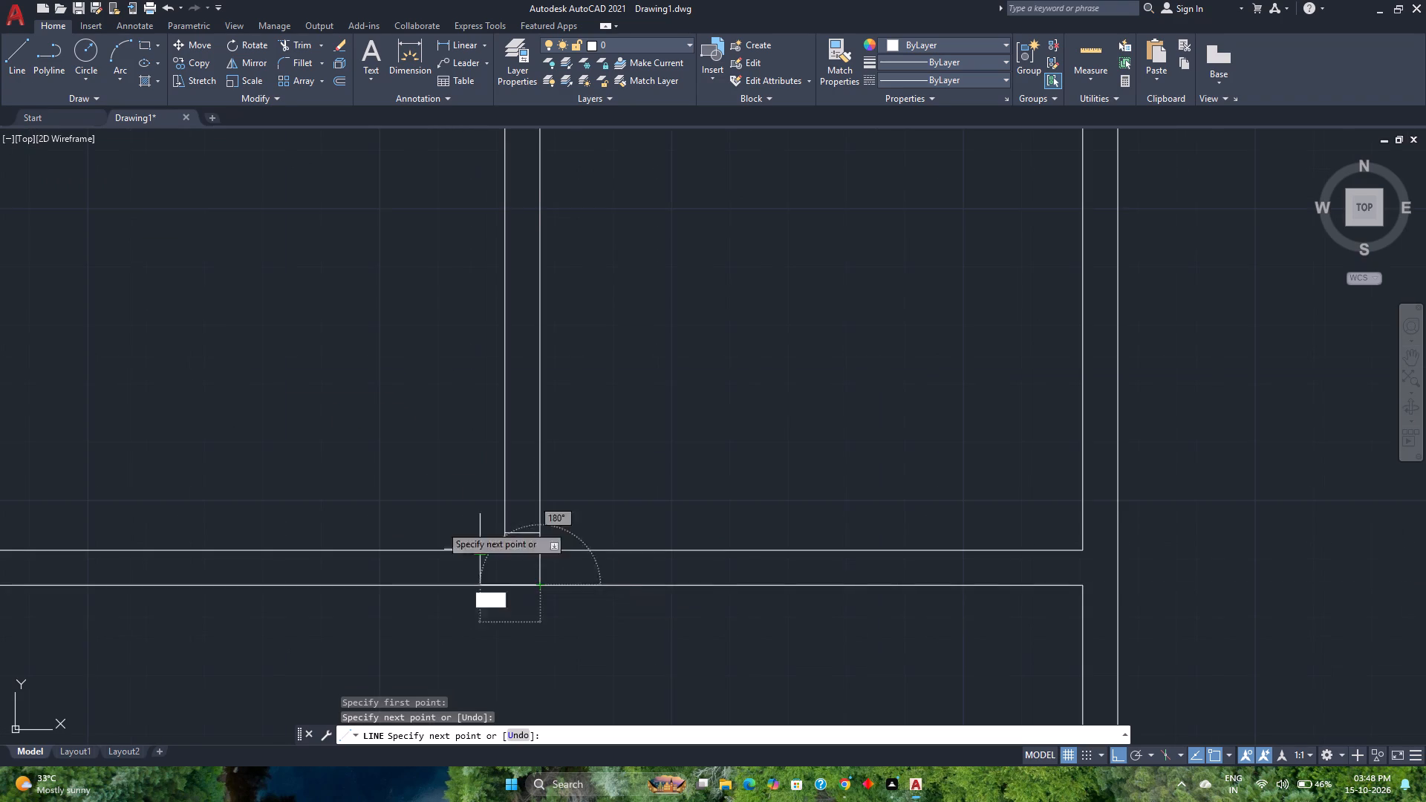
pyautogui.press('Escape')
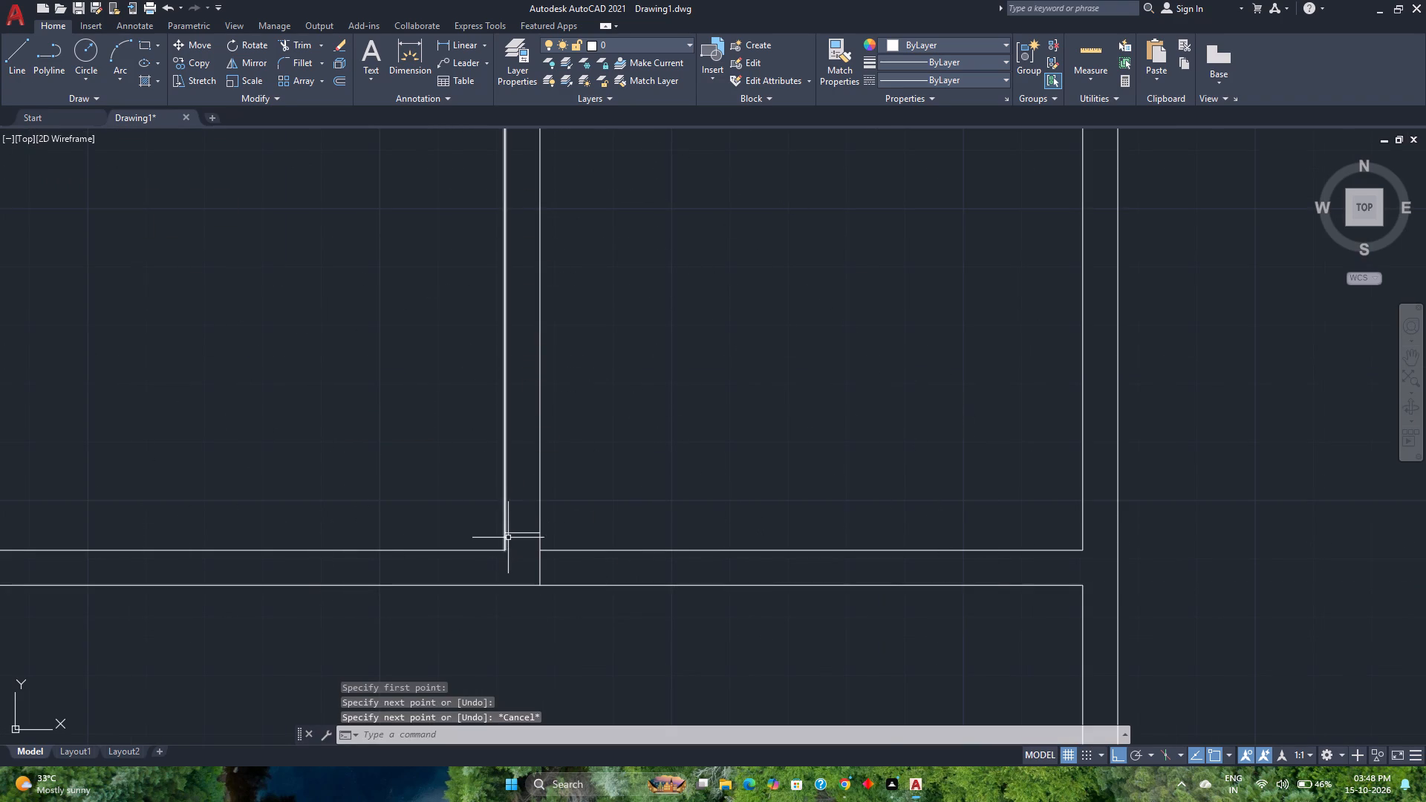
# Move the short vertical line in the horizontal wall 3" to the right, away from the partition corner.
pyautogui.scroll(2, 530, 568)
pyautogui.click(575, 582)
pyautogui.moveTo(557, 572); pyautogui.dragTo(541, 568)
pyautogui.click(561, 571)
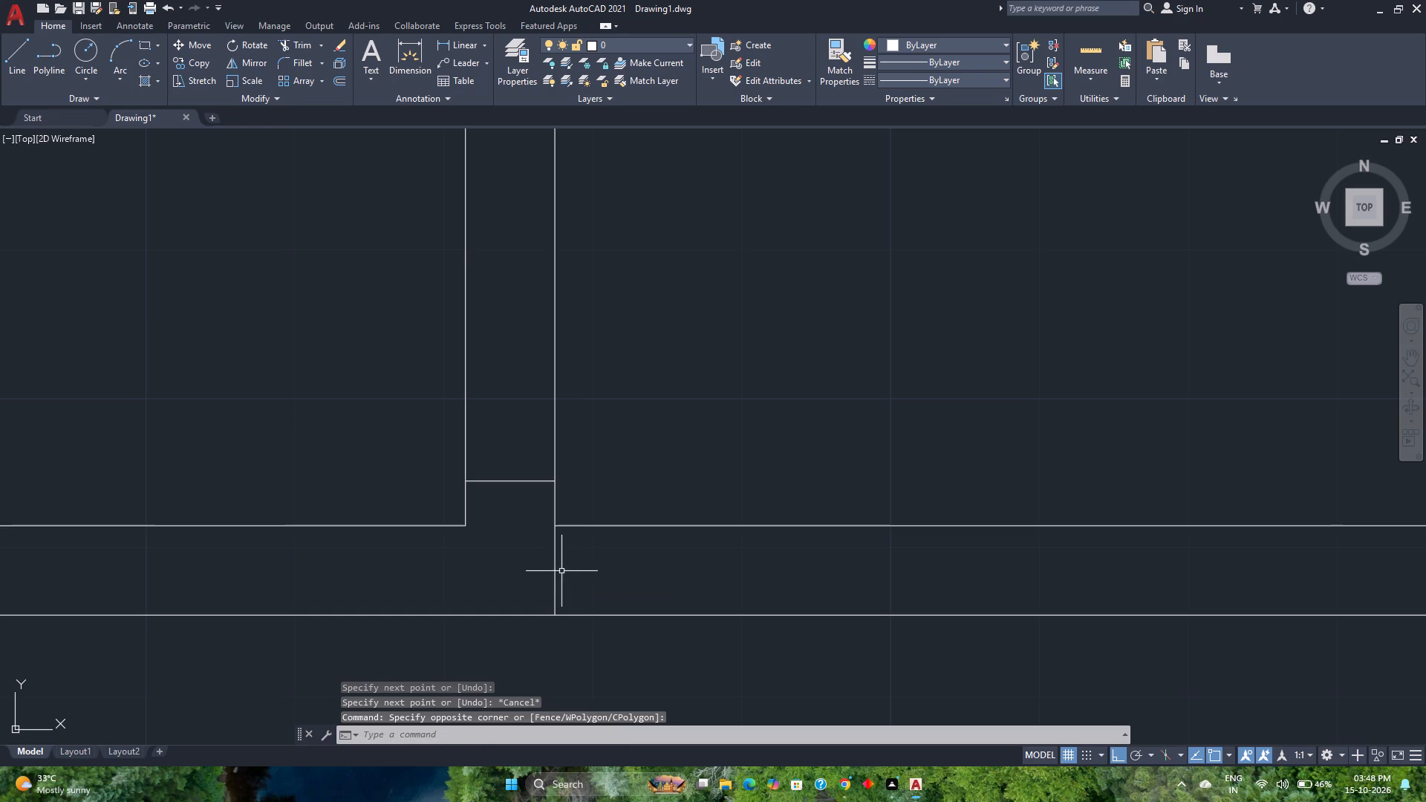
pyautogui.click(527, 566)
pyautogui.press('m')
pyautogui.press('Return')
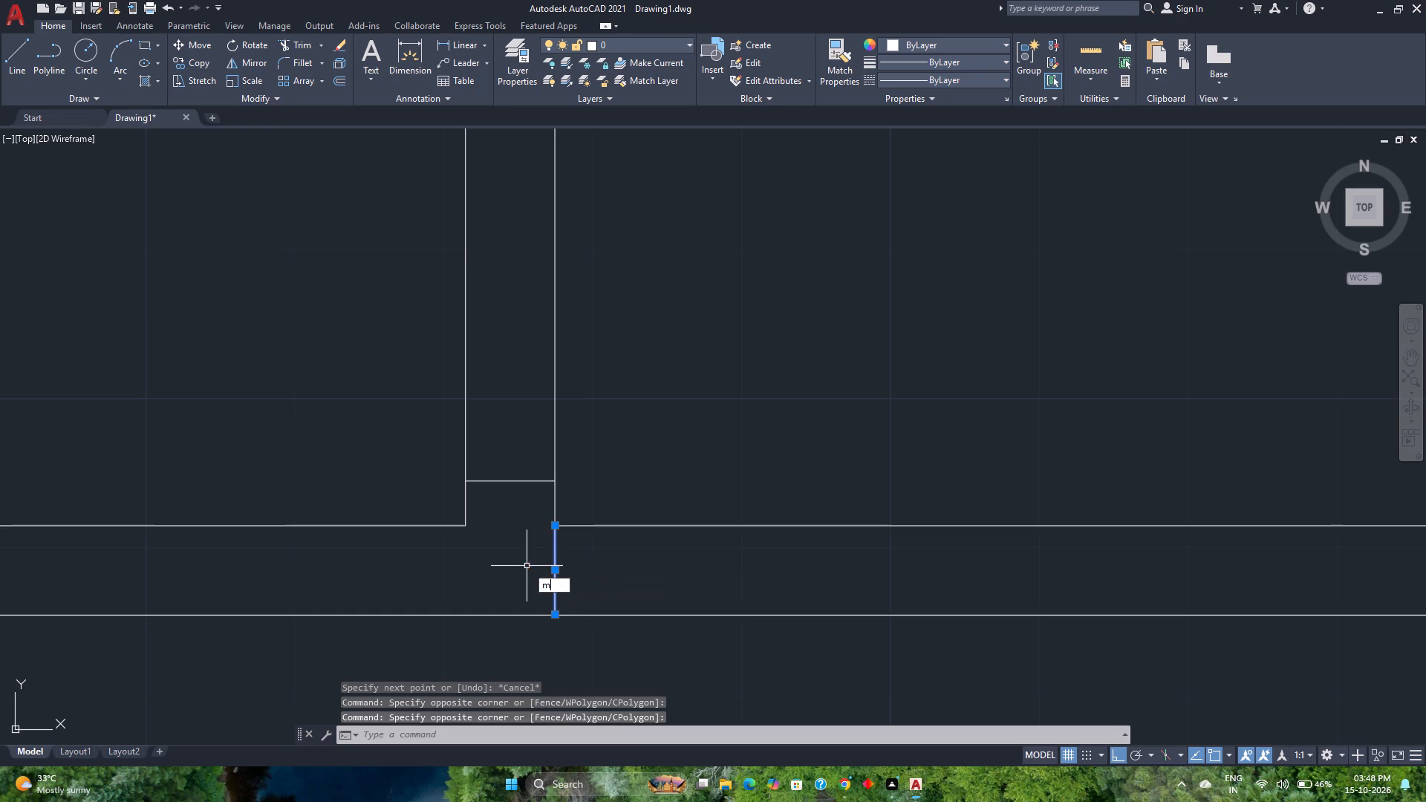
pyautogui.scroll(1, 542, 541)
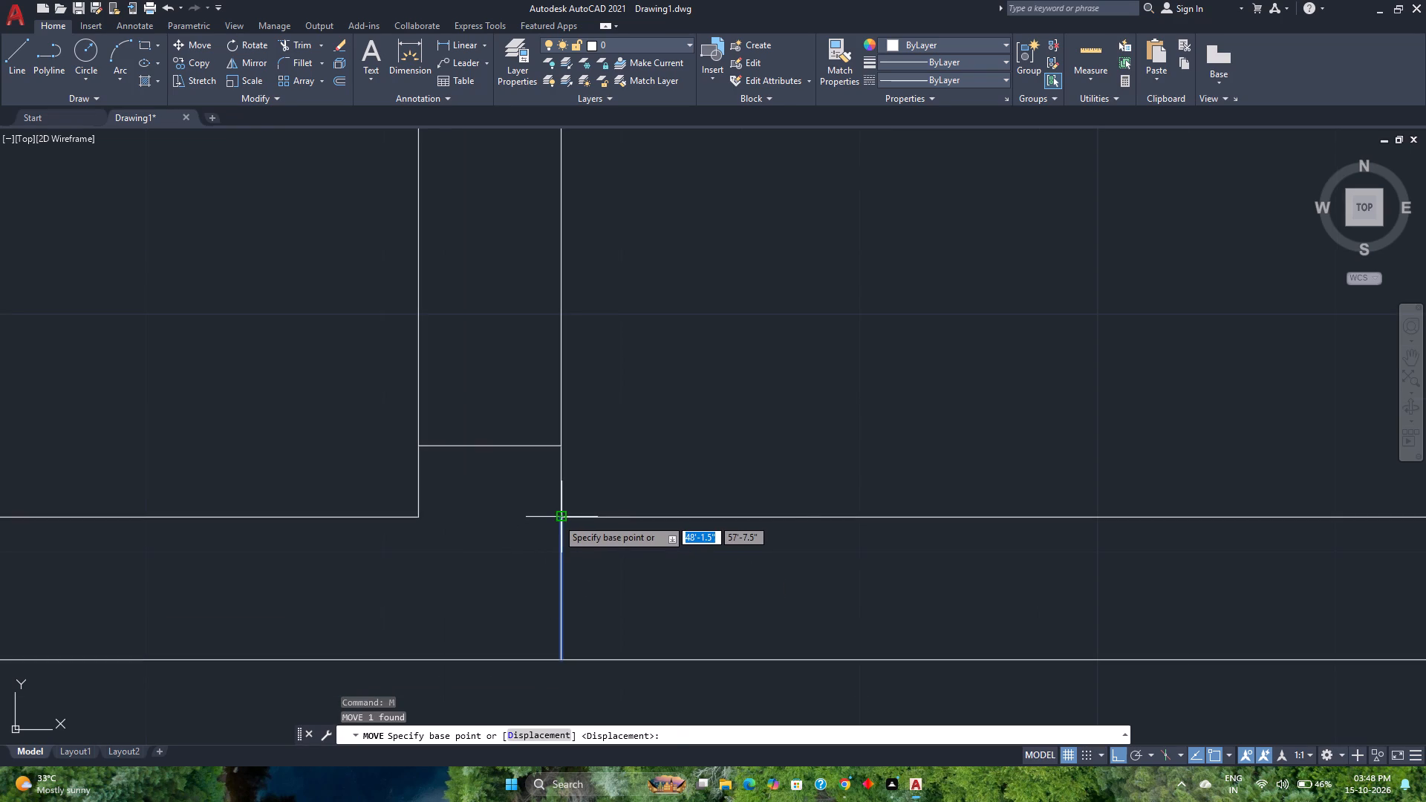
pyautogui.click(559, 518)
pyautogui.press('3')
pyautogui.press('Return')
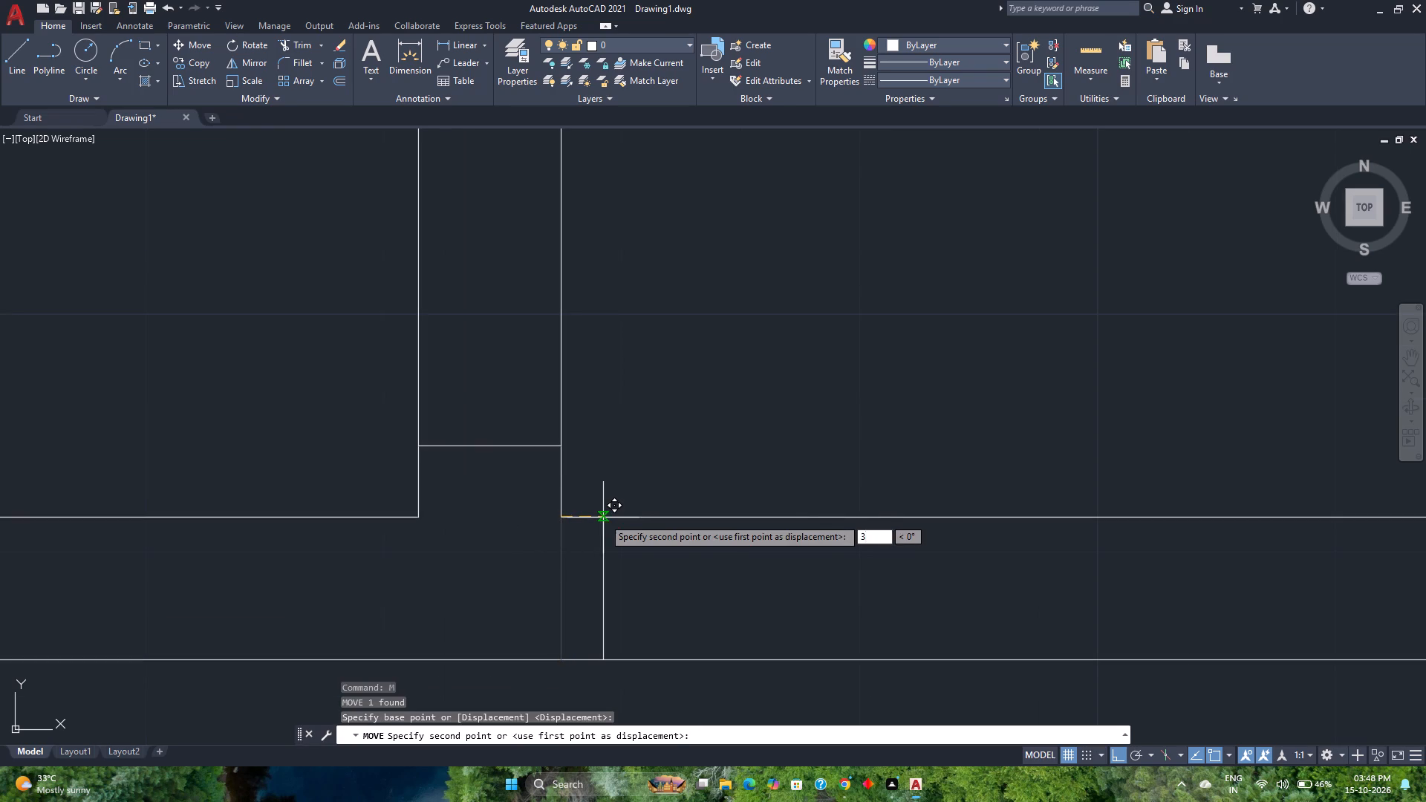
# Offset the short vertical line 2'6" to the right and the short line inside the partition 2'6" upward, marking two door openings.
pyautogui.click(330, 79)
pyautogui.scroll(-3, 351, 442)
pyautogui.moveTo(351, 442); pyautogui.dragTo(330, 512, button='middle')
pyautogui.middleClick(330, 512)
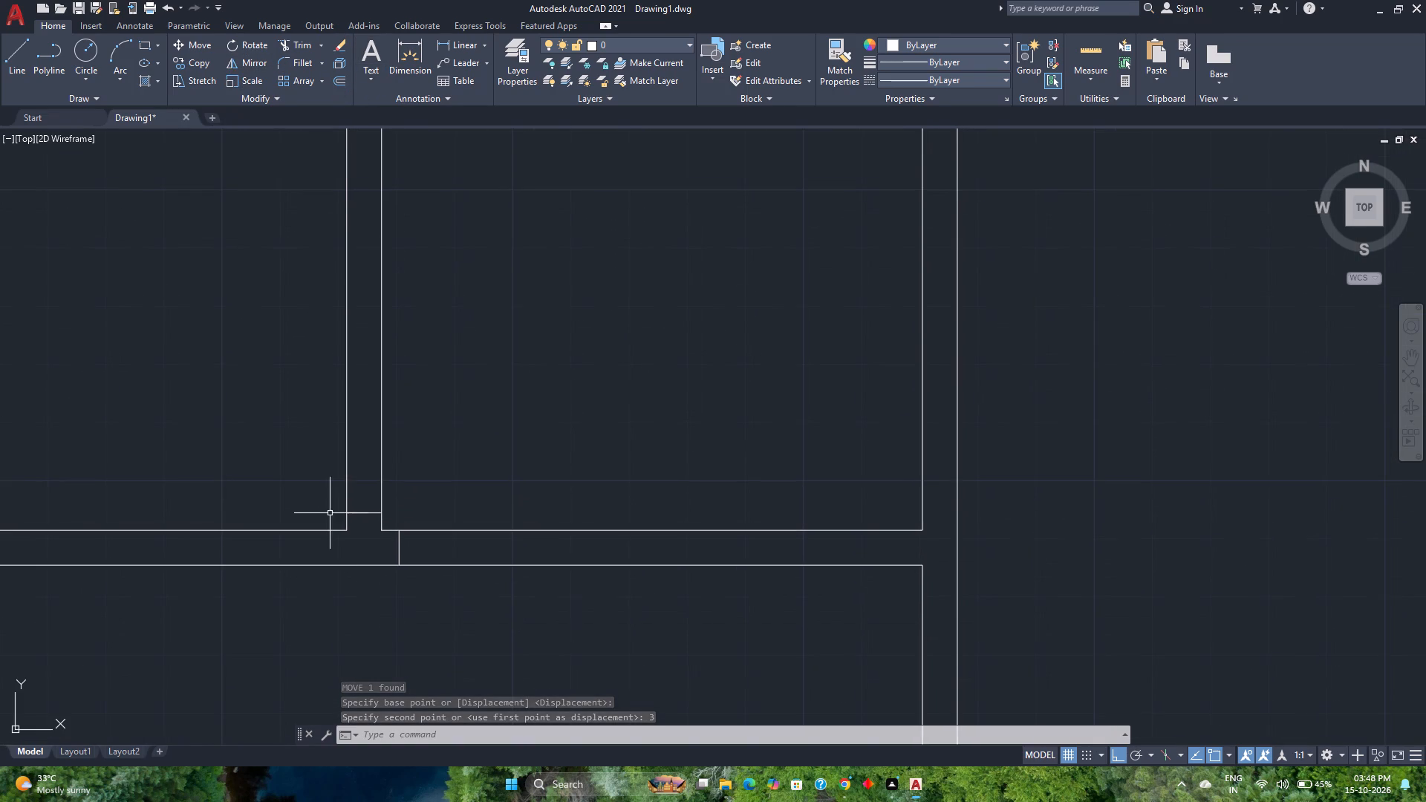
pyautogui.scroll(-1, 352, 503)
pyautogui.click(342, 78)
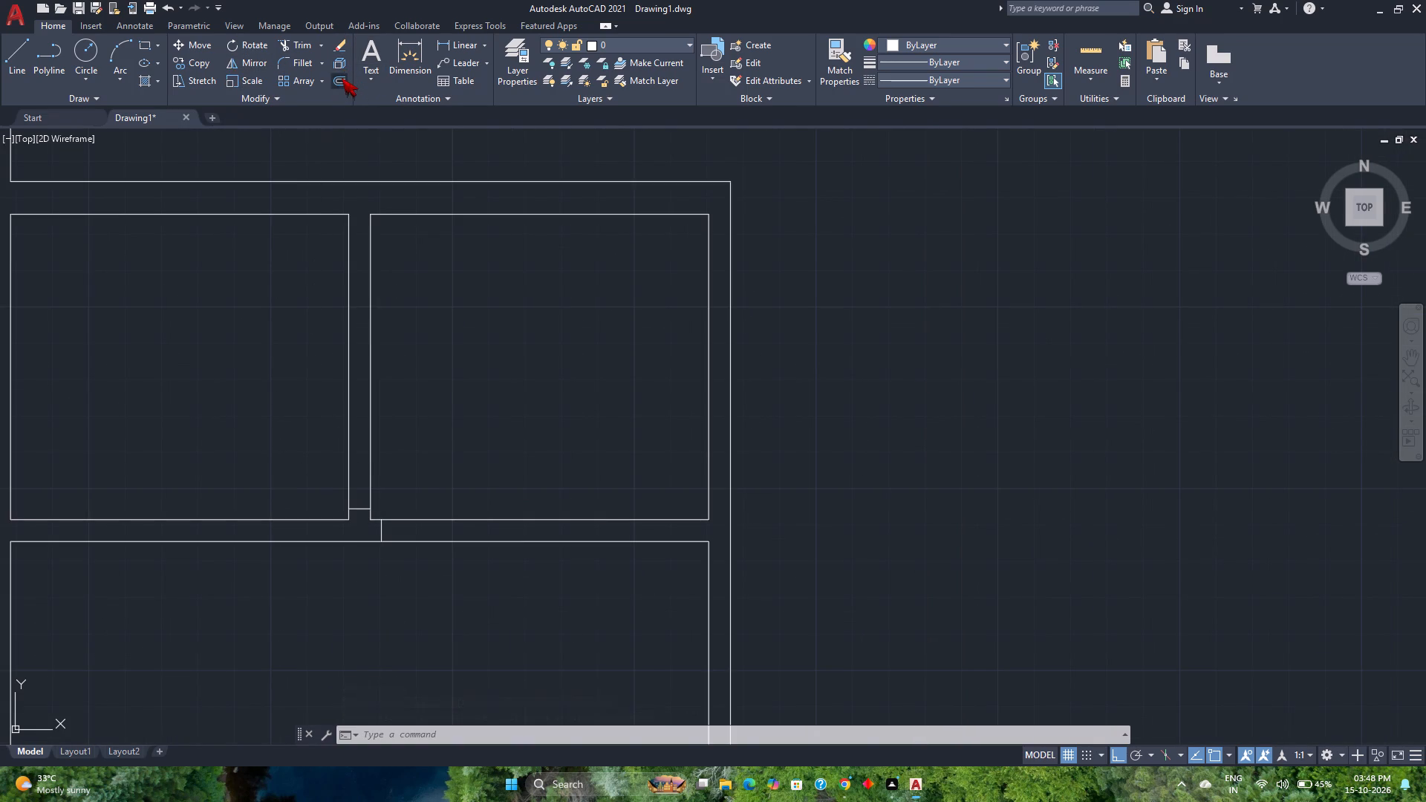
pyautogui.write('2\'6"')
pyautogui.press('Return')
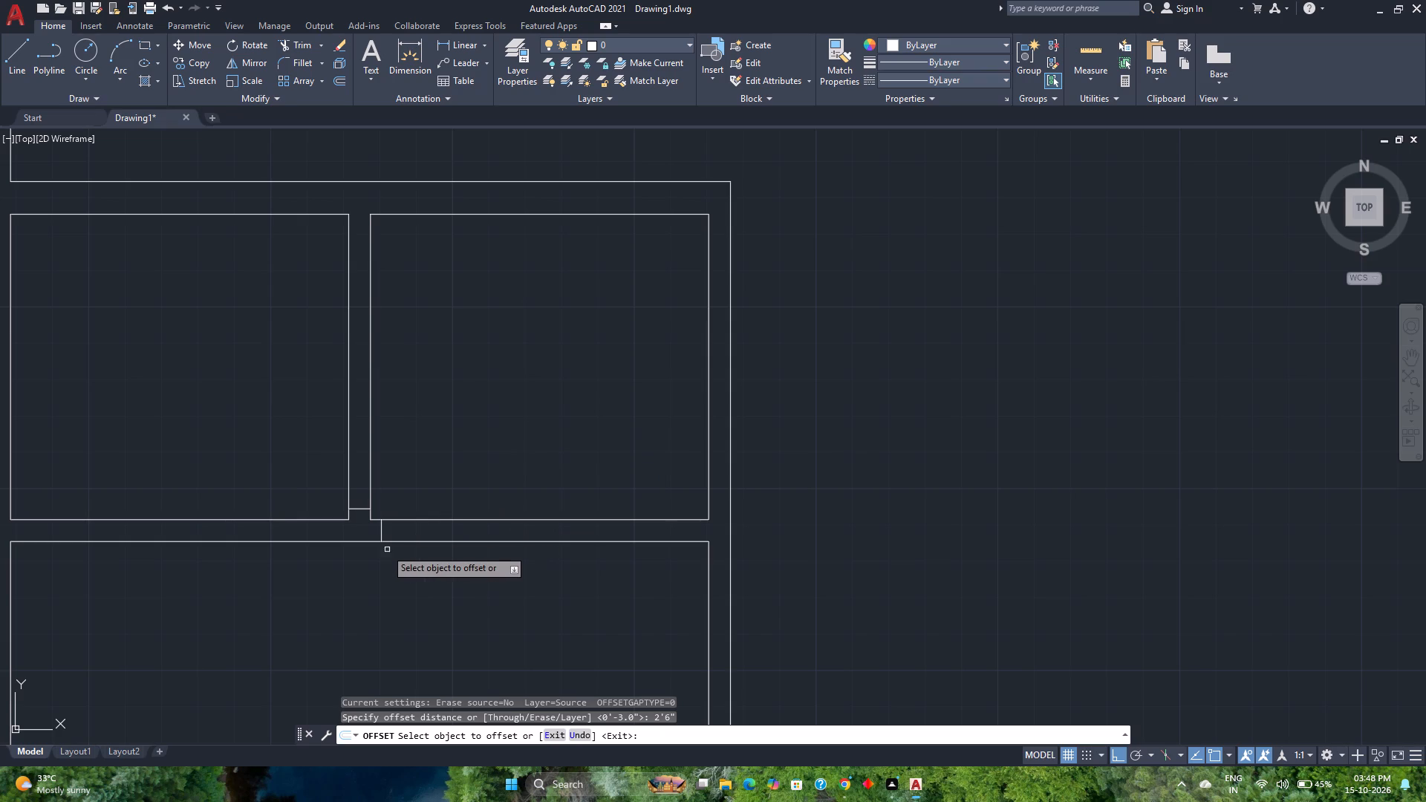
pyautogui.scroll(2, 378, 535)
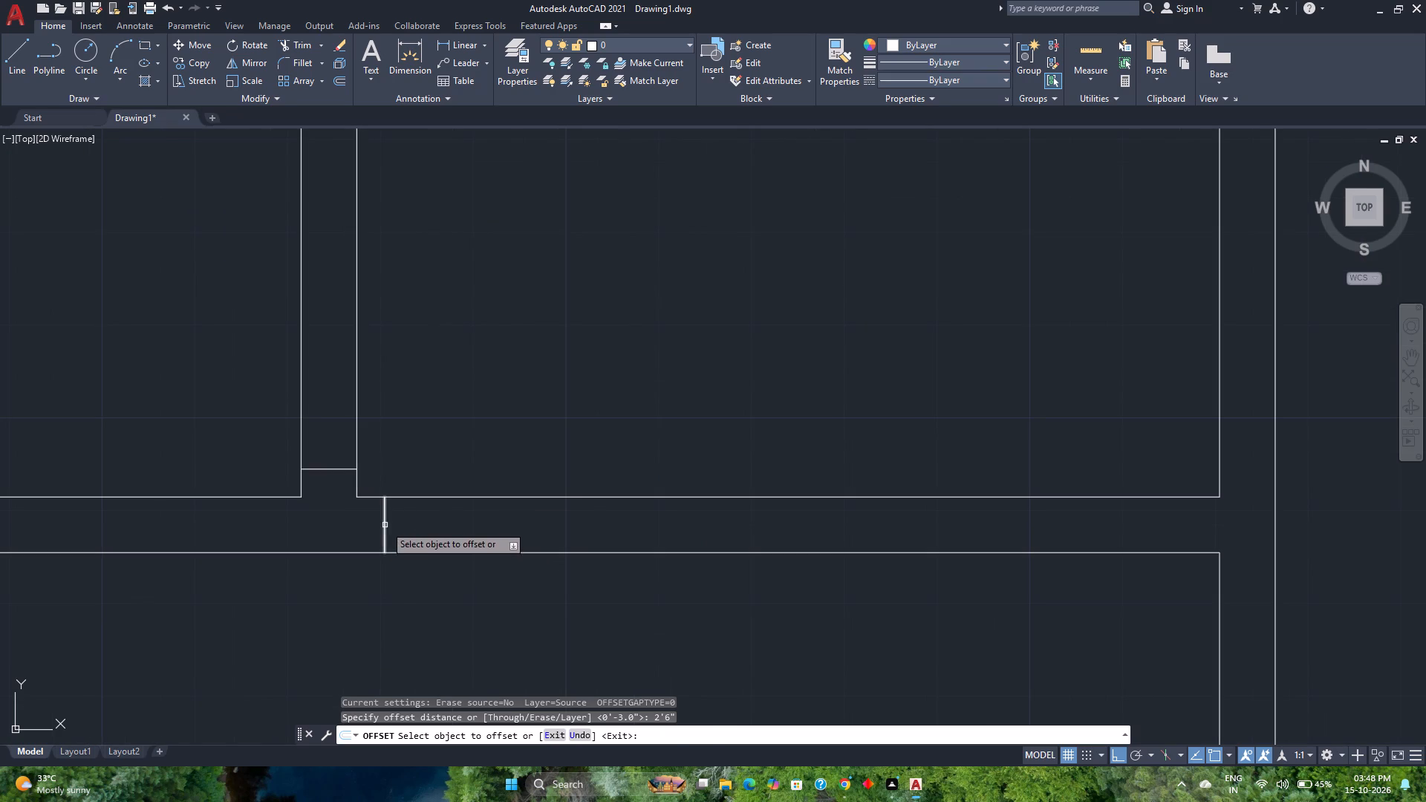
pyautogui.click(385, 525)
pyautogui.click(582, 528)
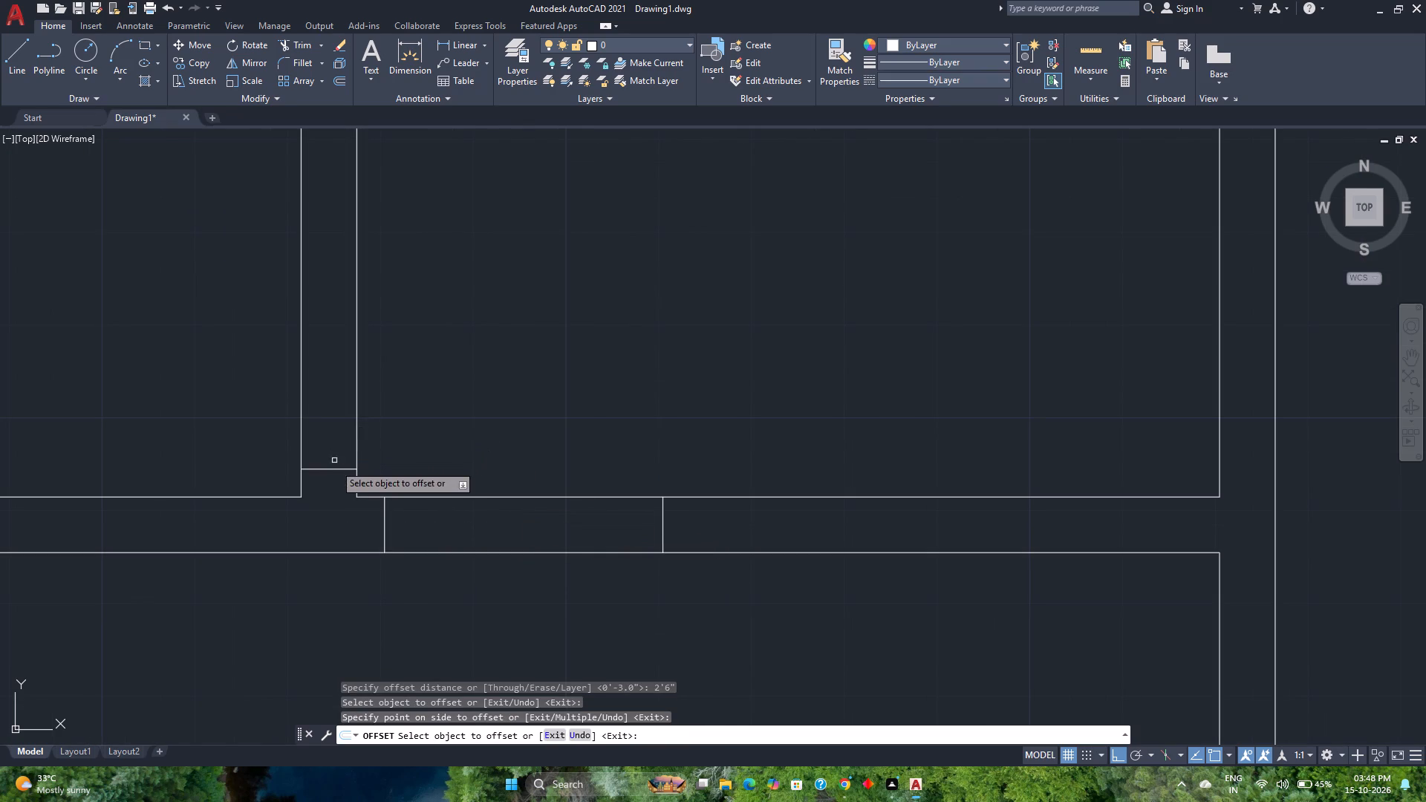
pyautogui.click(334, 468)
pyautogui.click(333, 397)
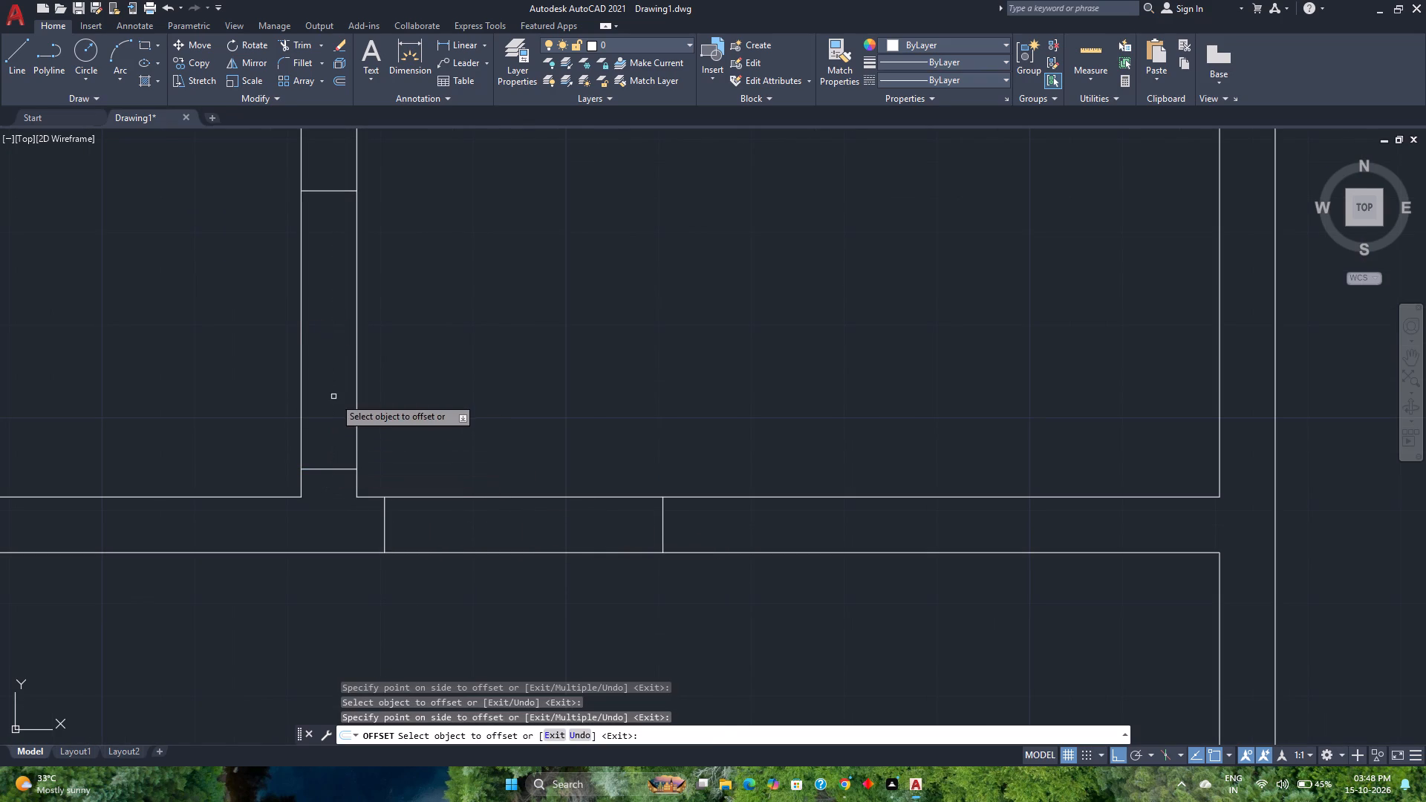
# Trim the wall lines between the marks to open both 2'6" doorways in the partition and the horizontal wall.
pyautogui.press('Escape')
pyautogui.write('tr')
pyautogui.press('Return')
pyautogui.click(387, 384)
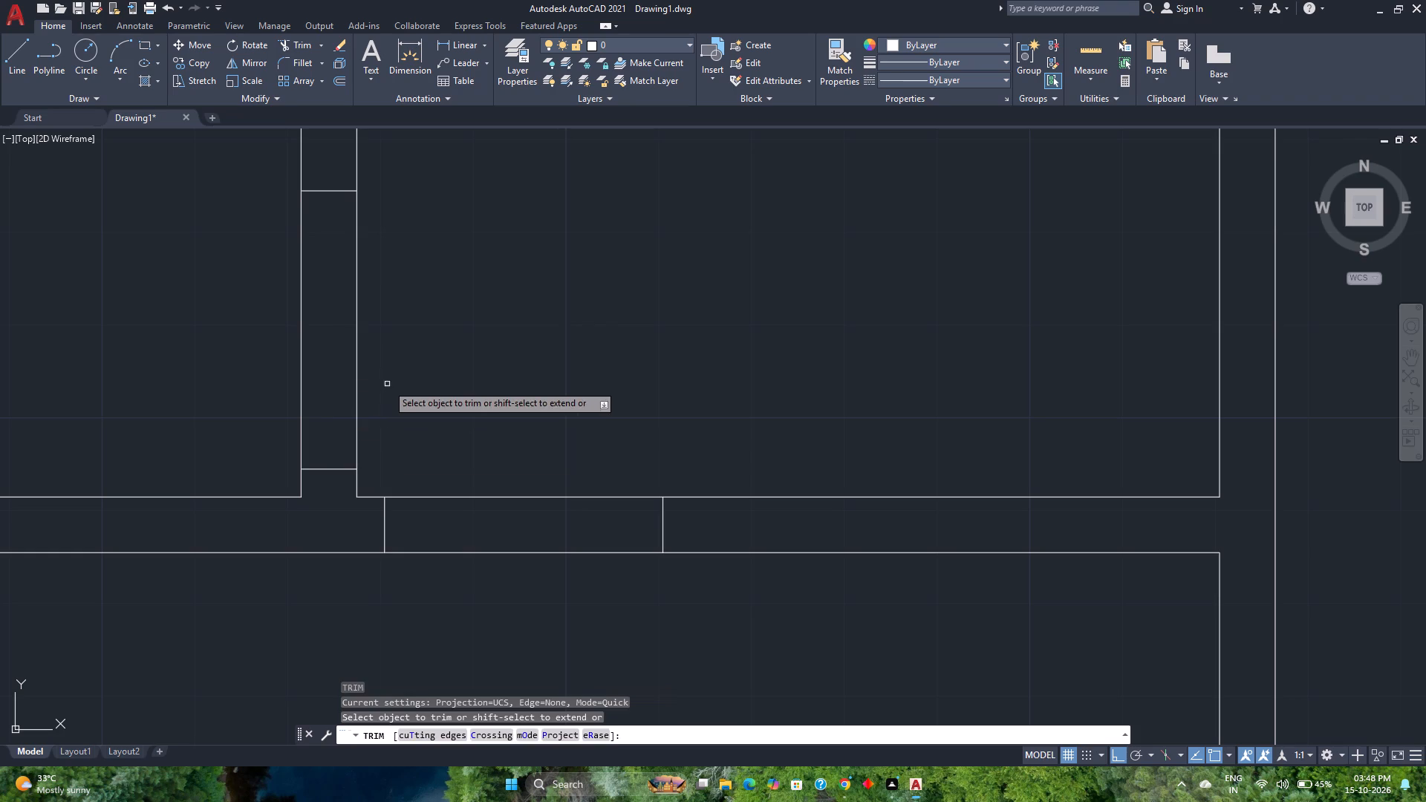
pyautogui.click(252, 380)
pyautogui.click(547, 431)
pyautogui.click(588, 599)
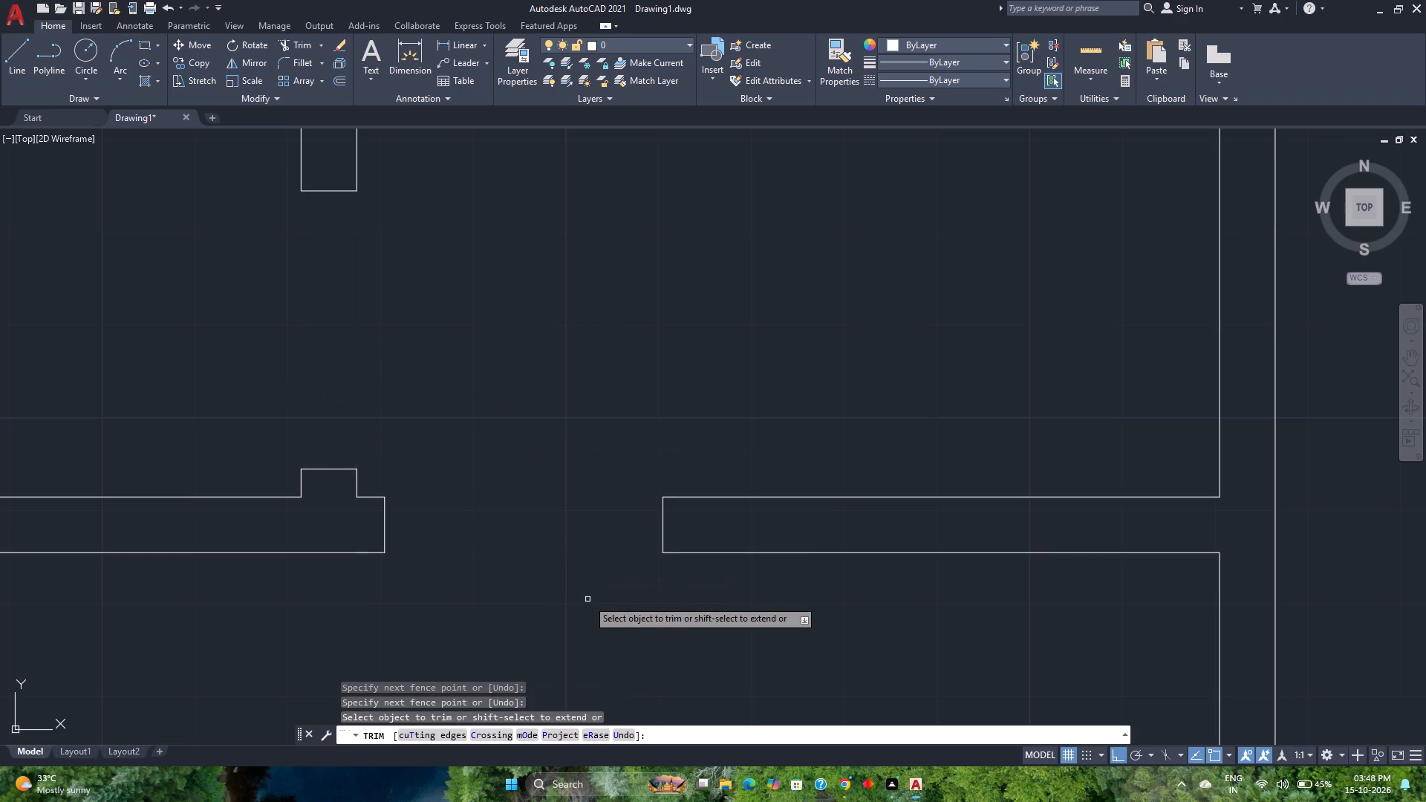
pyautogui.scroll(-2, 587, 599)
pyautogui.press('space')
# Measure the width and depth of the open area in the plan's lower-right part.
pyautogui.scroll(-2, 587, 596)
pyautogui.moveTo(587, 594); pyautogui.dragTo(577, 550, button='middle')
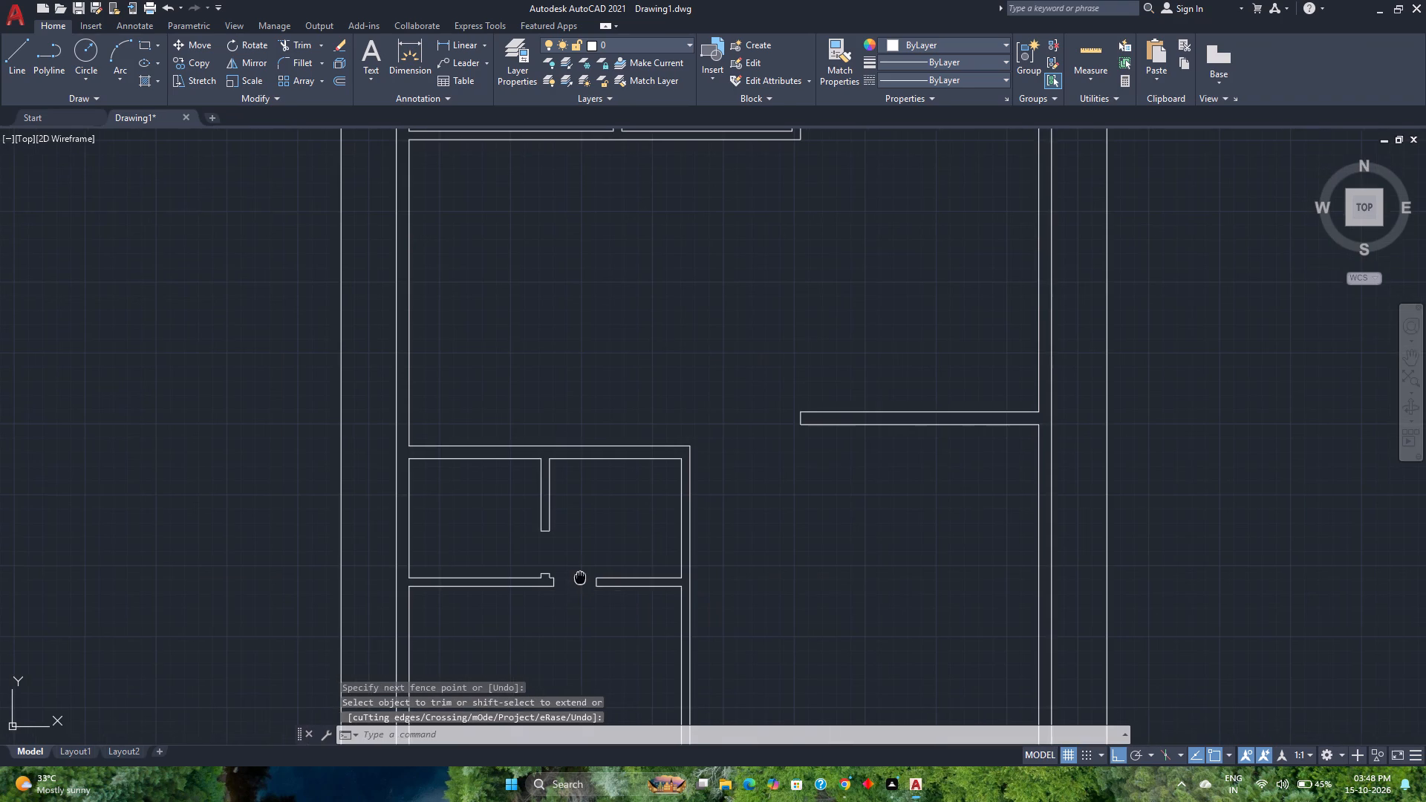
pyautogui.moveTo(577, 550); pyautogui.dragTo(577, 475, button='middle')
pyautogui.middleClick(577, 475)
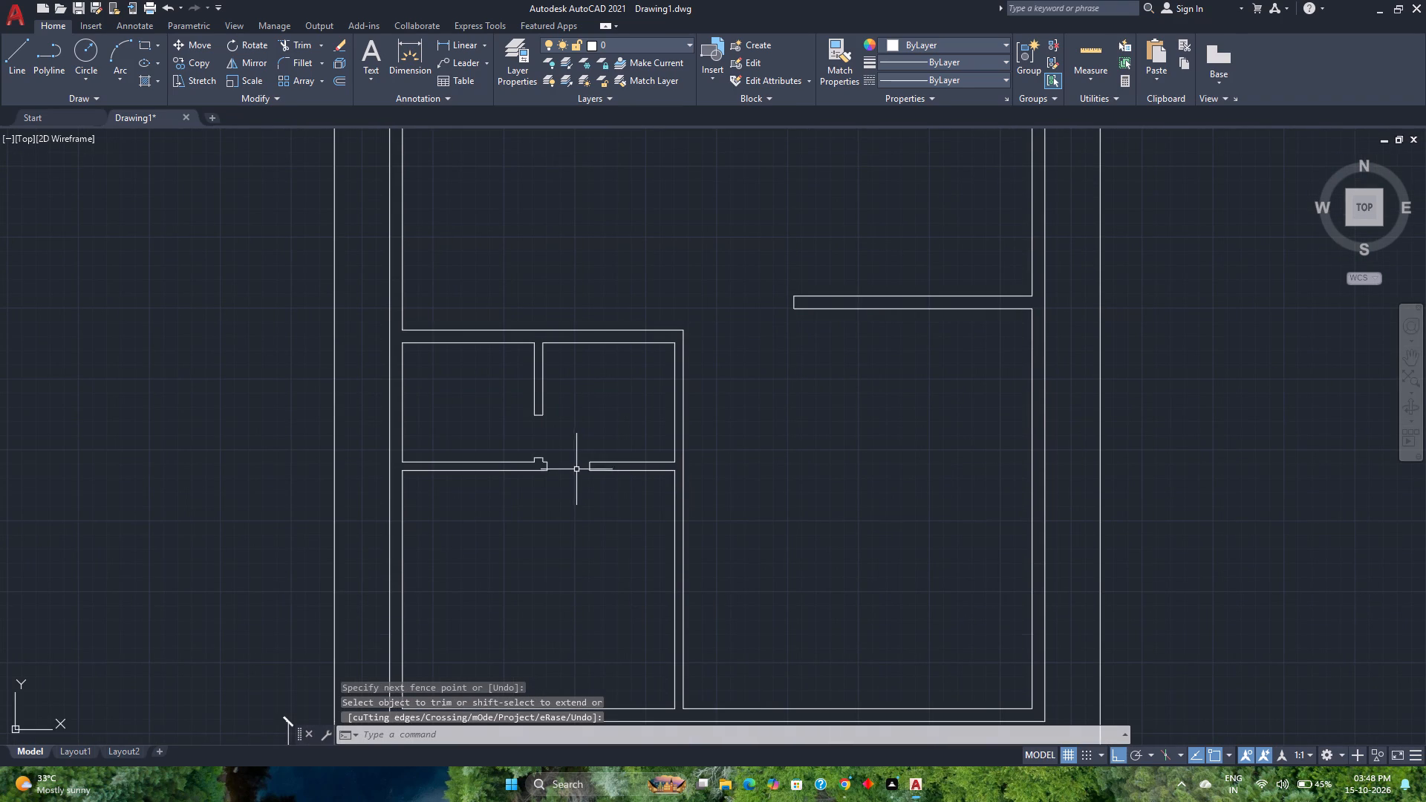
pyautogui.moveTo(628, 395); pyautogui.dragTo(558, 431, button='middle')
pyautogui.middleClick(558, 431)
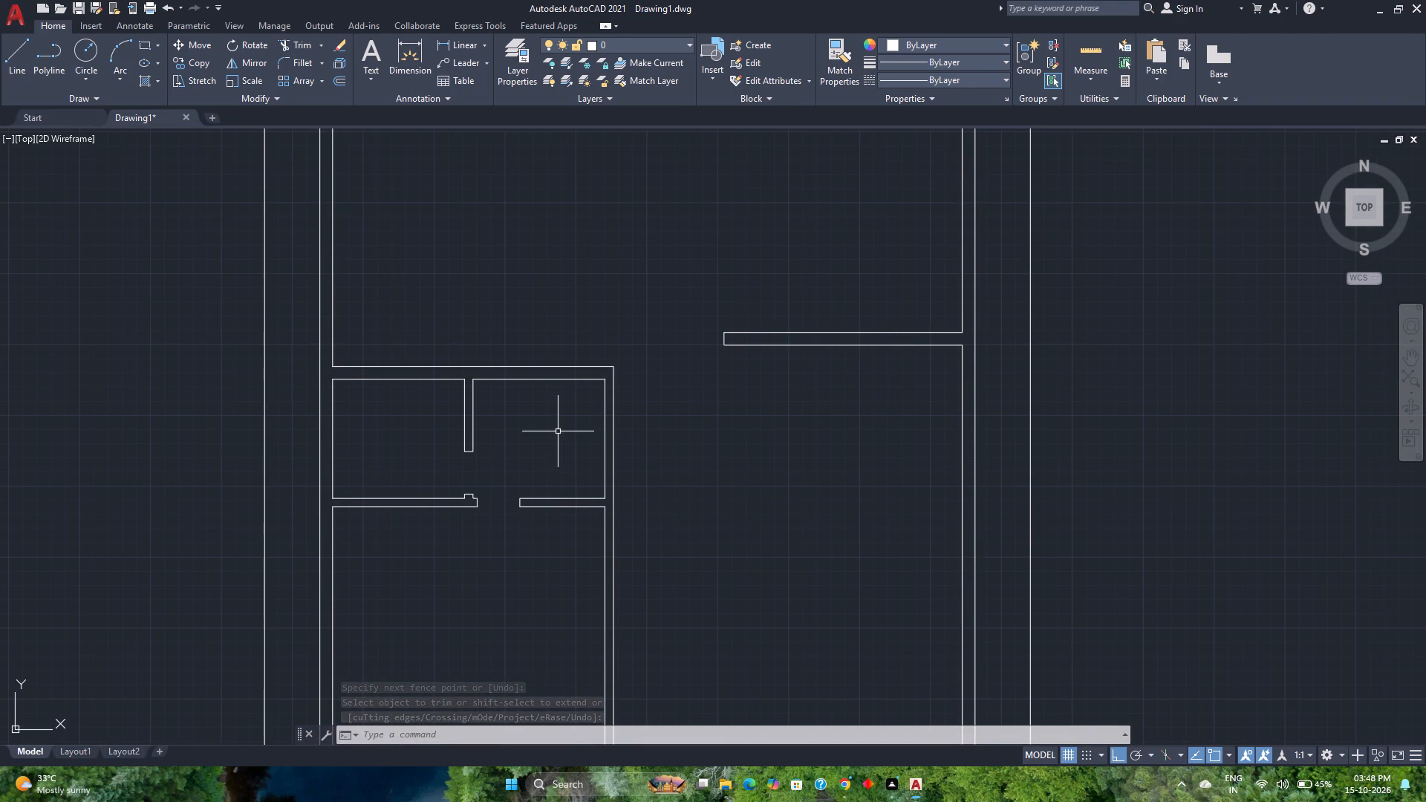
pyautogui.scroll(-1, 562, 458)
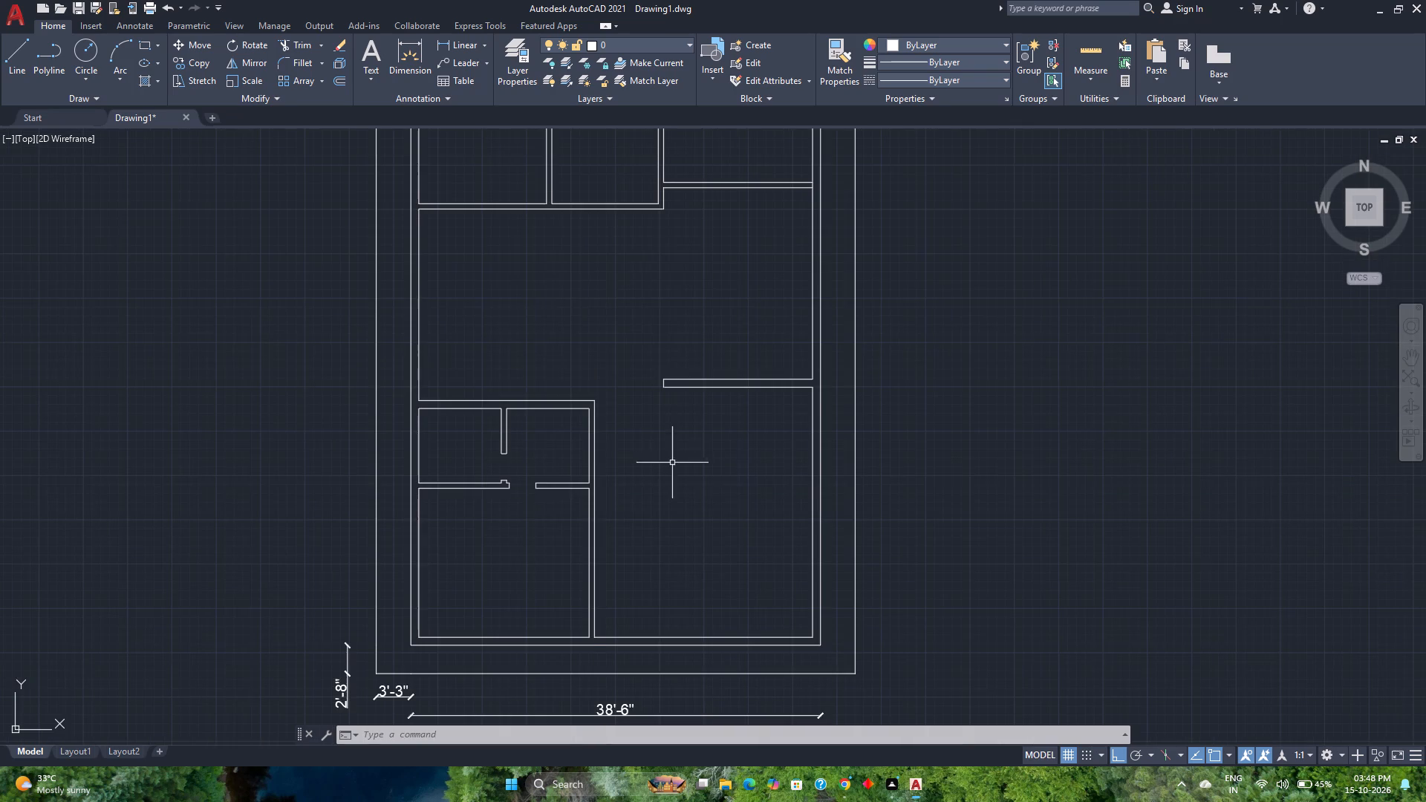
pyautogui.moveTo(701, 506); pyautogui.dragTo(701, 447, button='middle')
pyautogui.middleClick(701, 447)
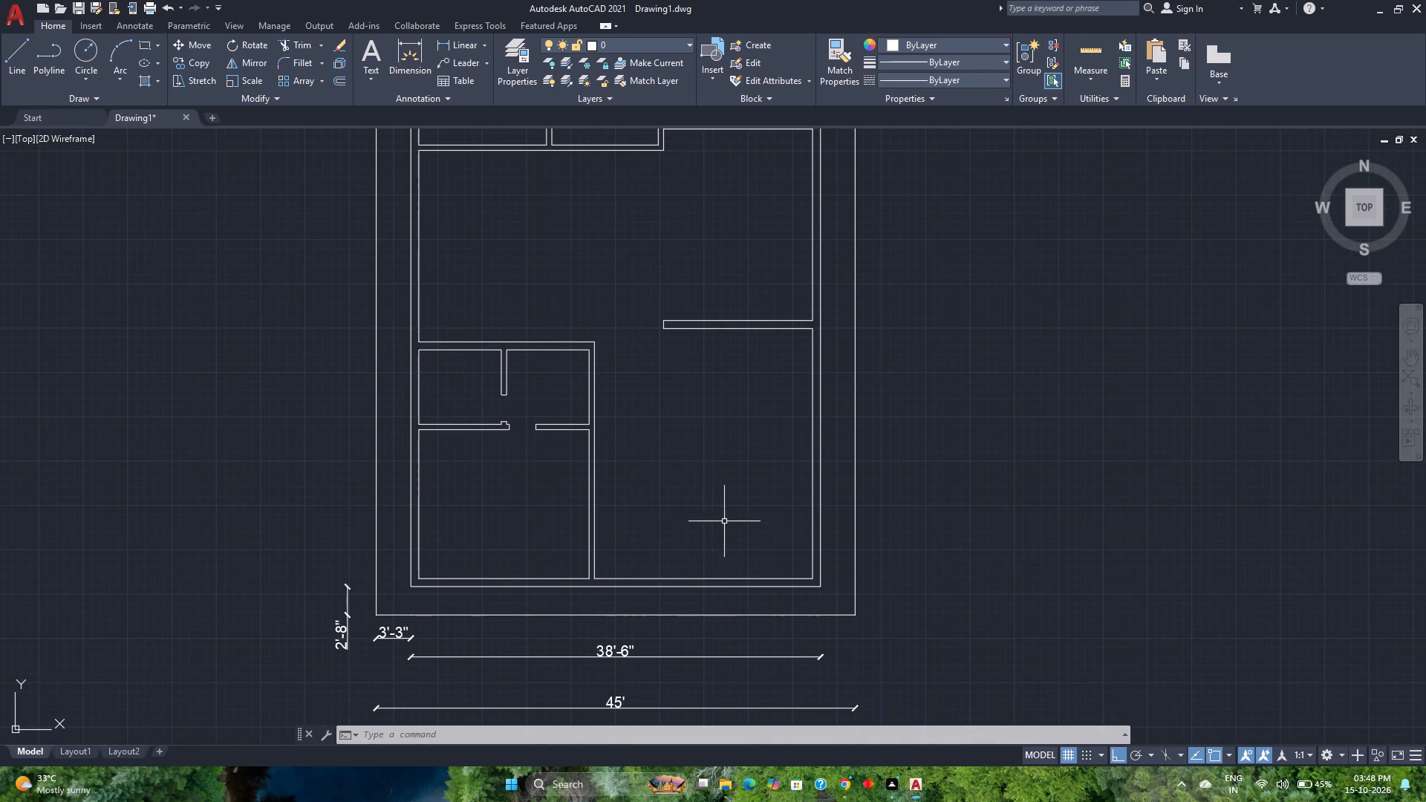
pyautogui.click(1096, 58)
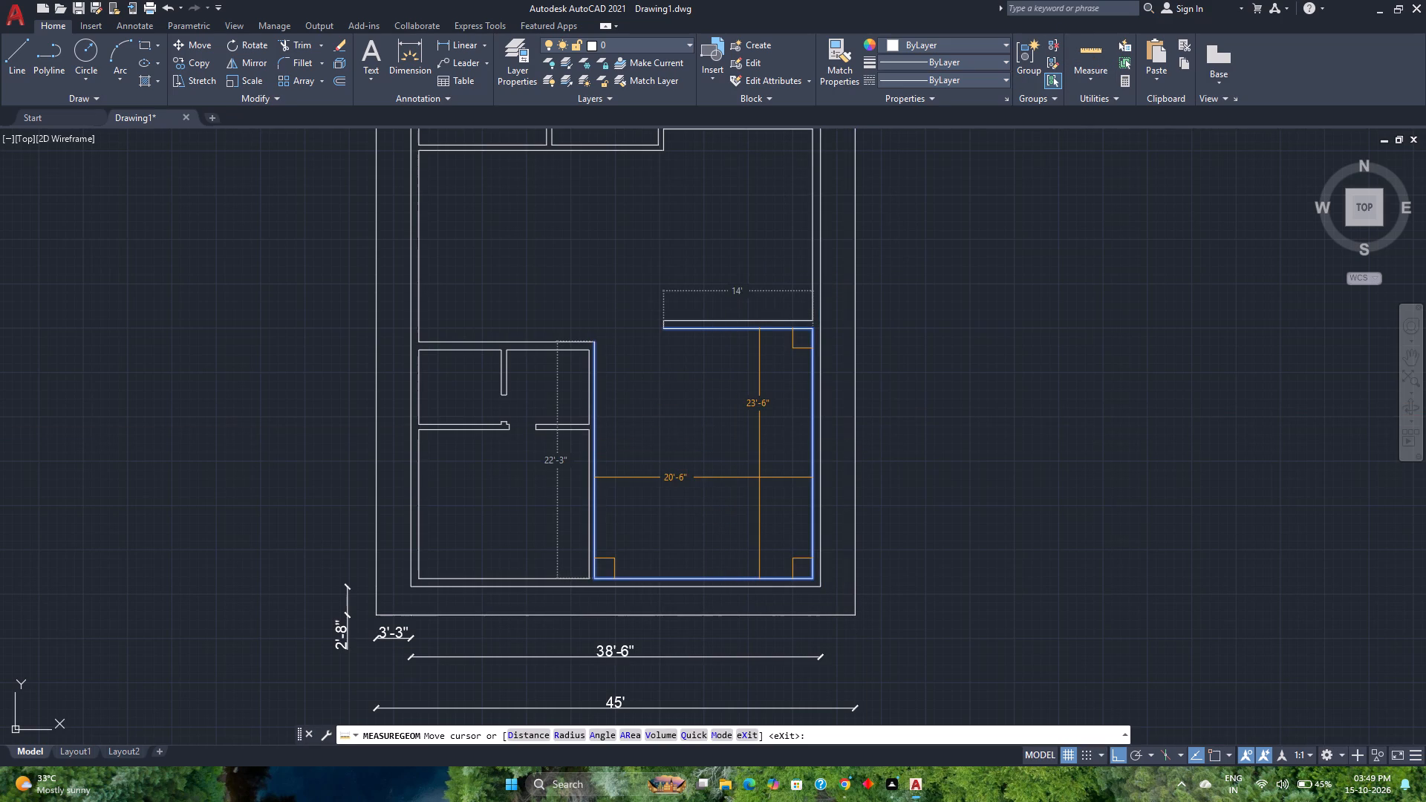
pyautogui.press('Escape')
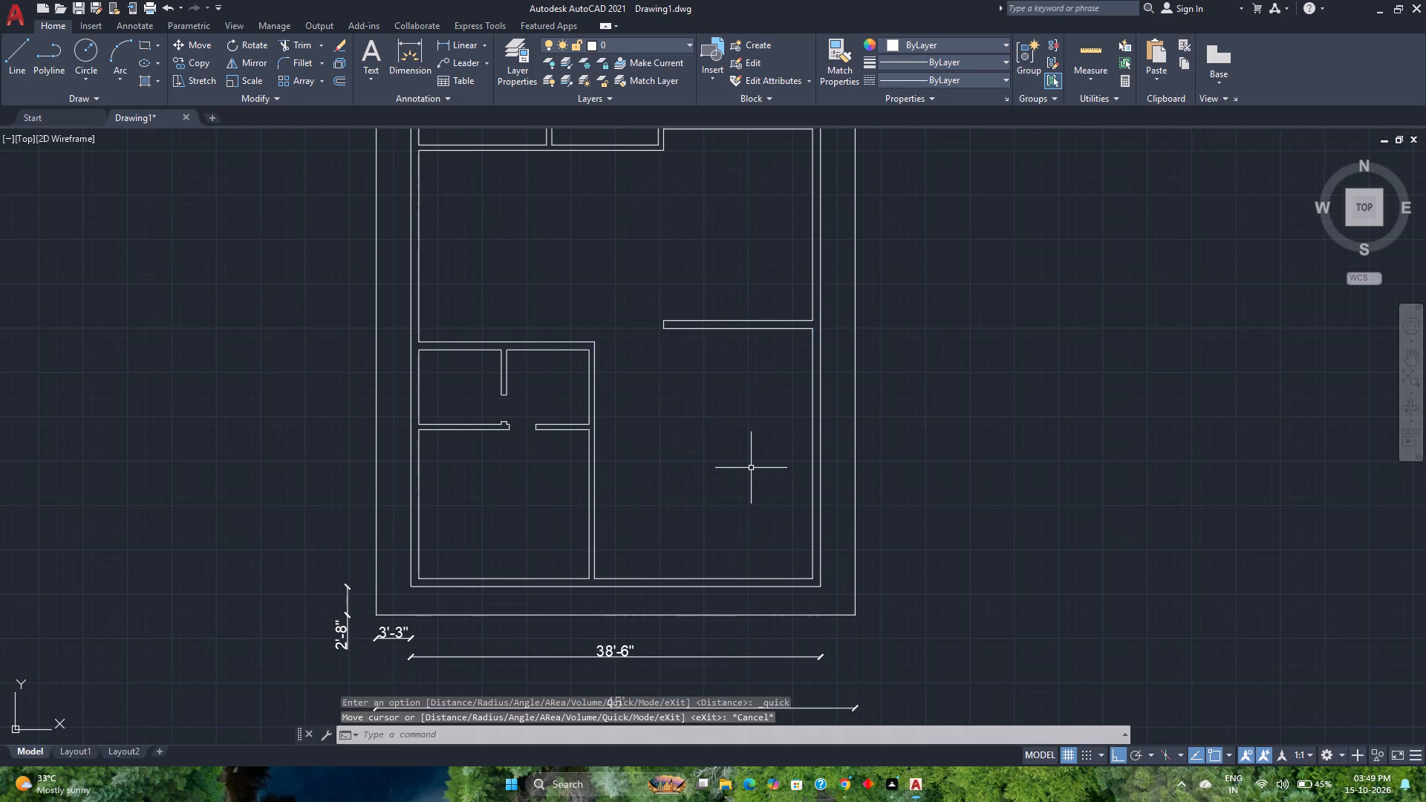
# Offset the inner line of the right exterior wall 14' to the left across the lower-right area.
pyautogui.click(336, 77)
pyautogui.press('1')
pyautogui.press('8')
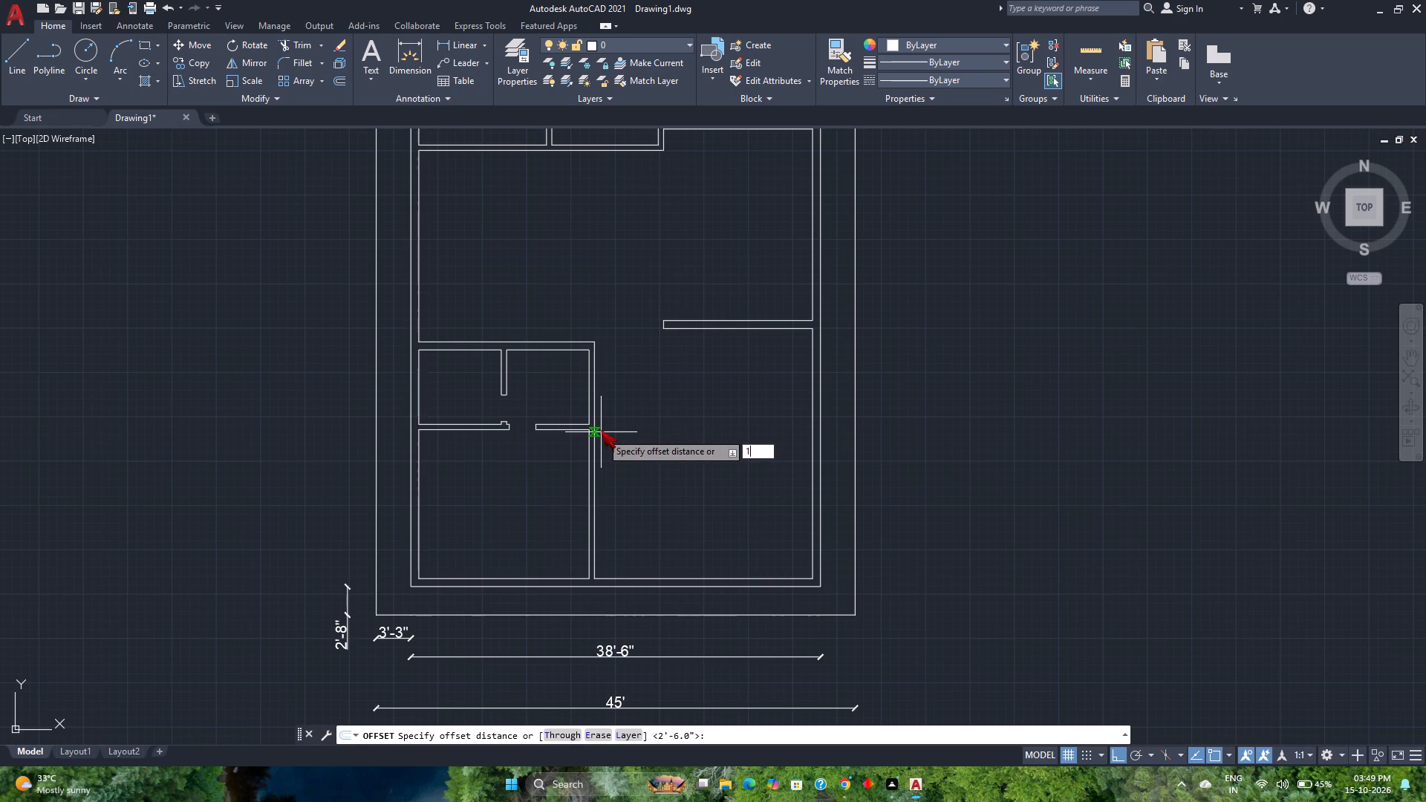
pyautogui.press("'")
pyautogui.press('Return')
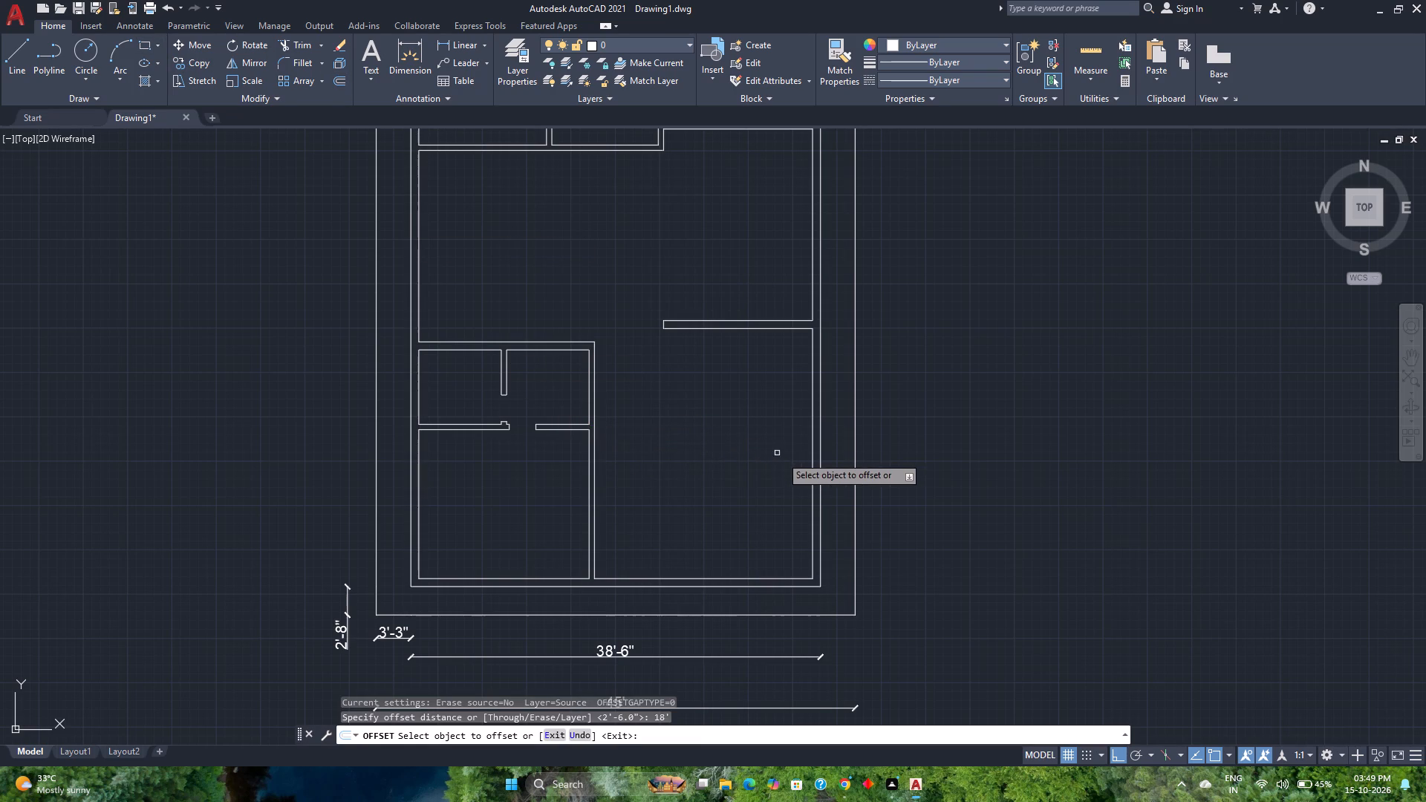
pyautogui.click(813, 449)
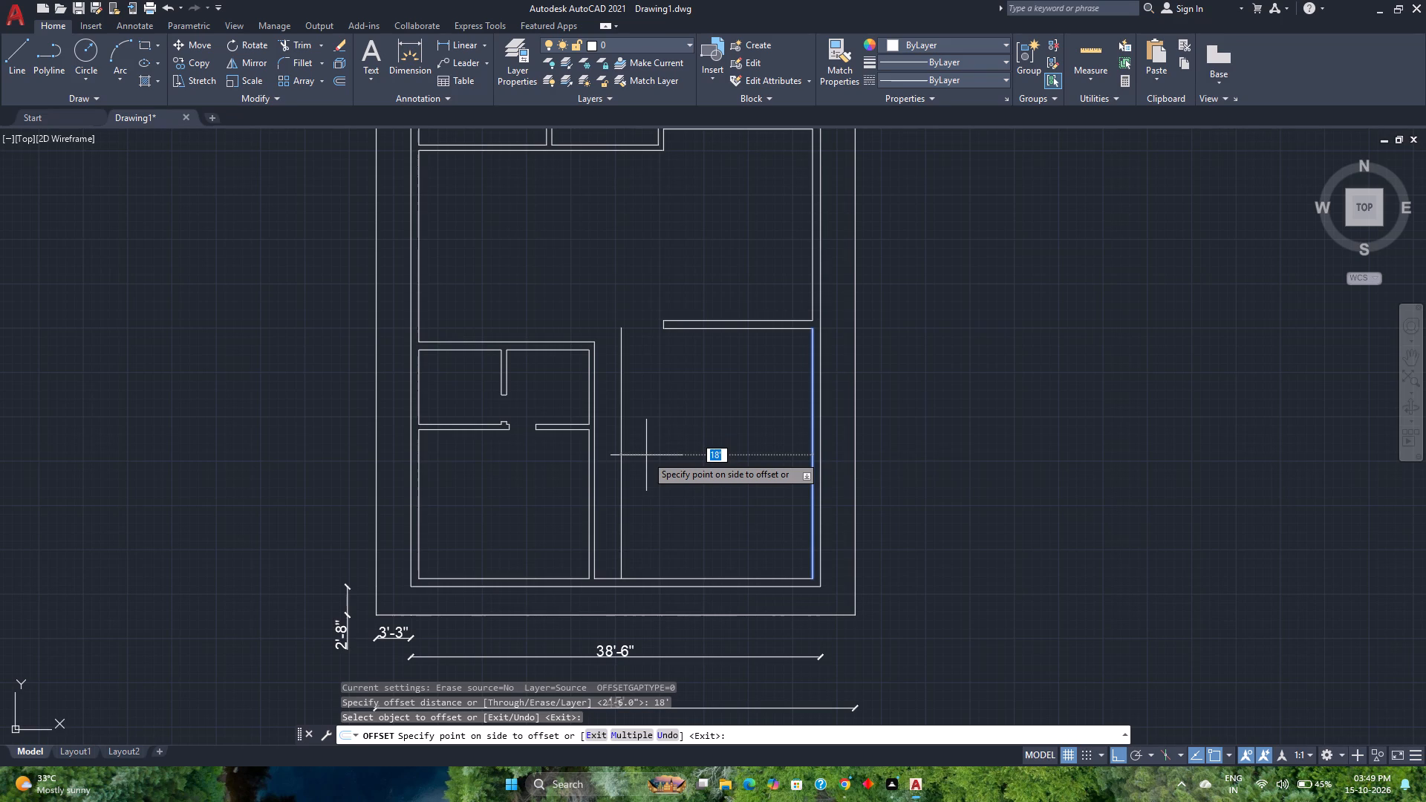
pyautogui.write("14'")
pyautogui.press('Return')
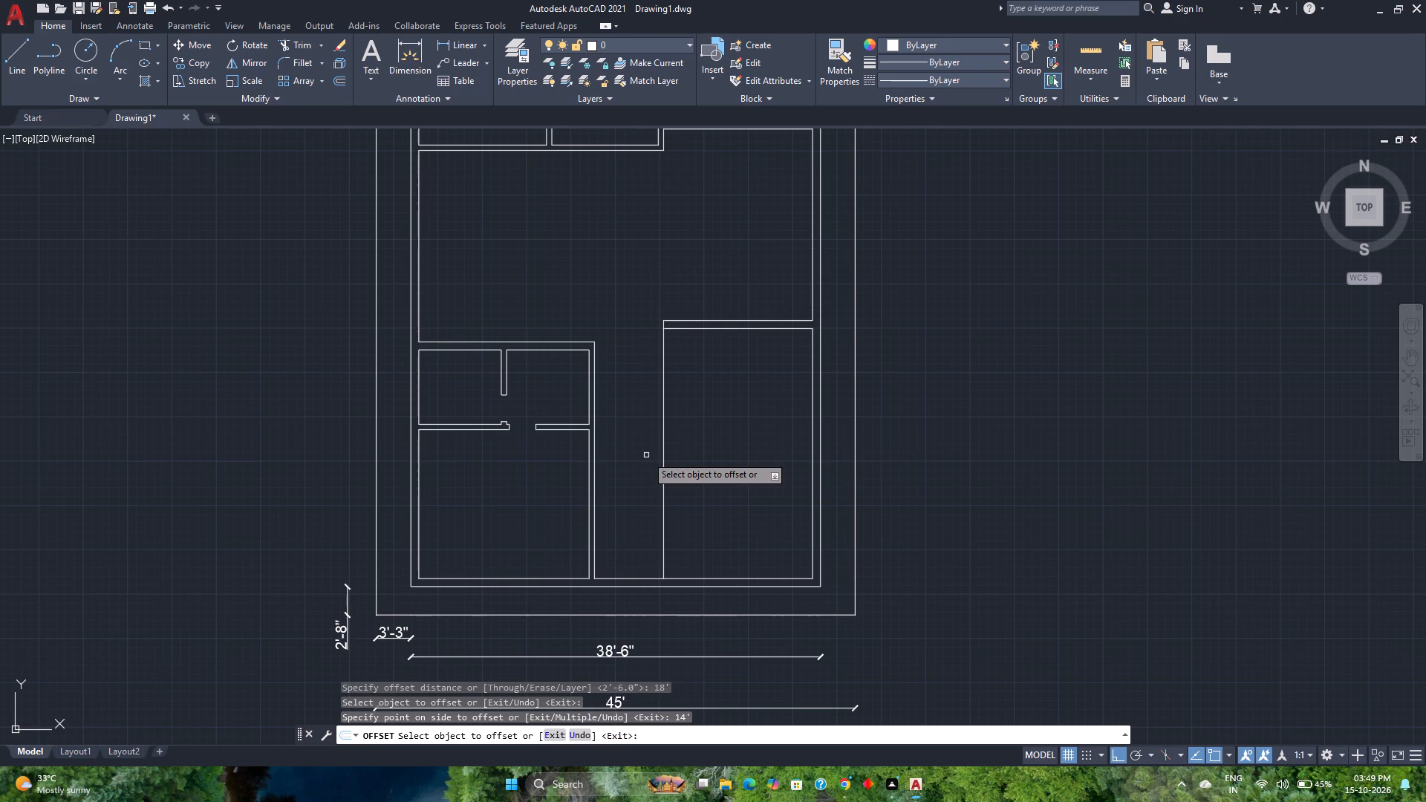
# Measure the passage and the lower-right room on either side of the new vertical line.
pyautogui.scroll(1, 646, 455)
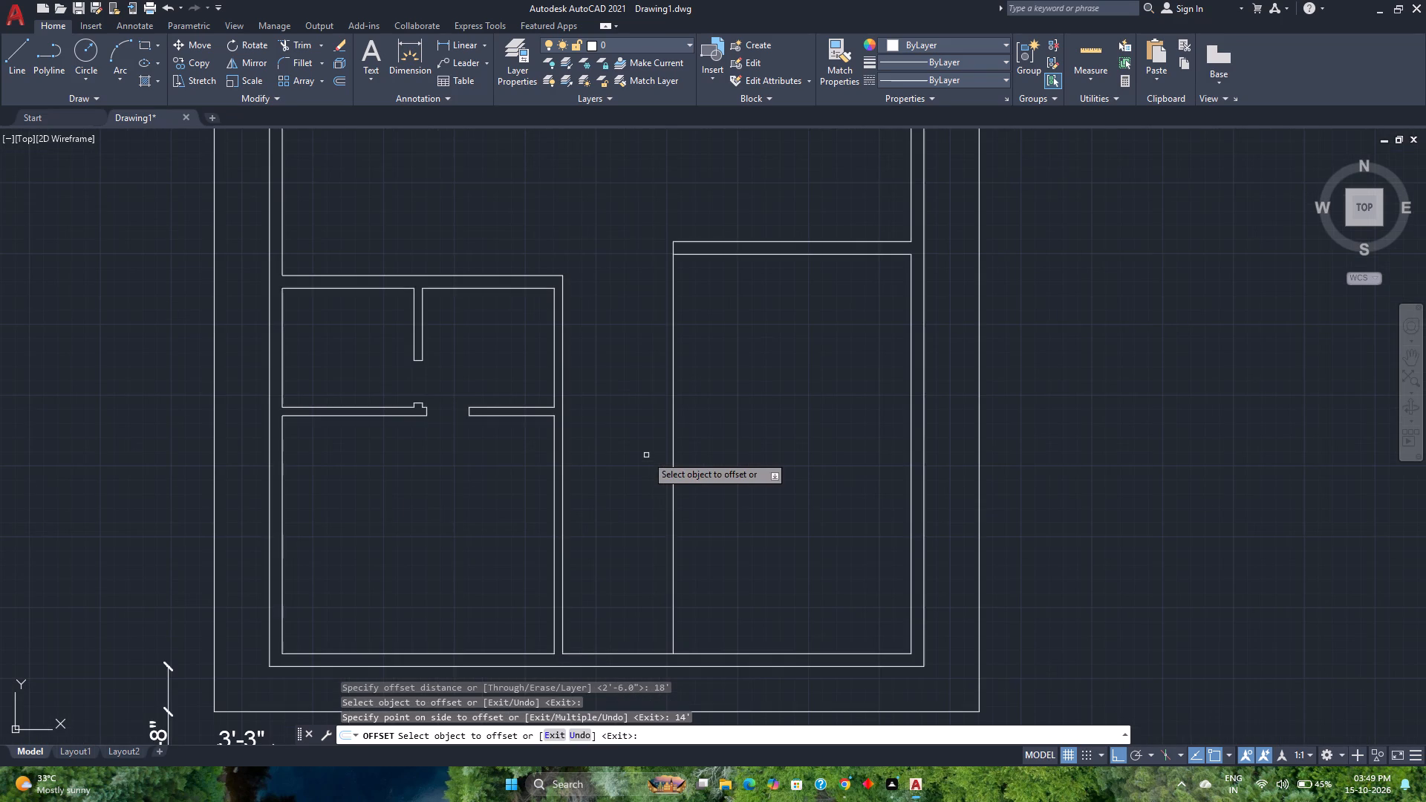
pyautogui.scroll(-1, 646, 455)
pyautogui.click(1095, 40)
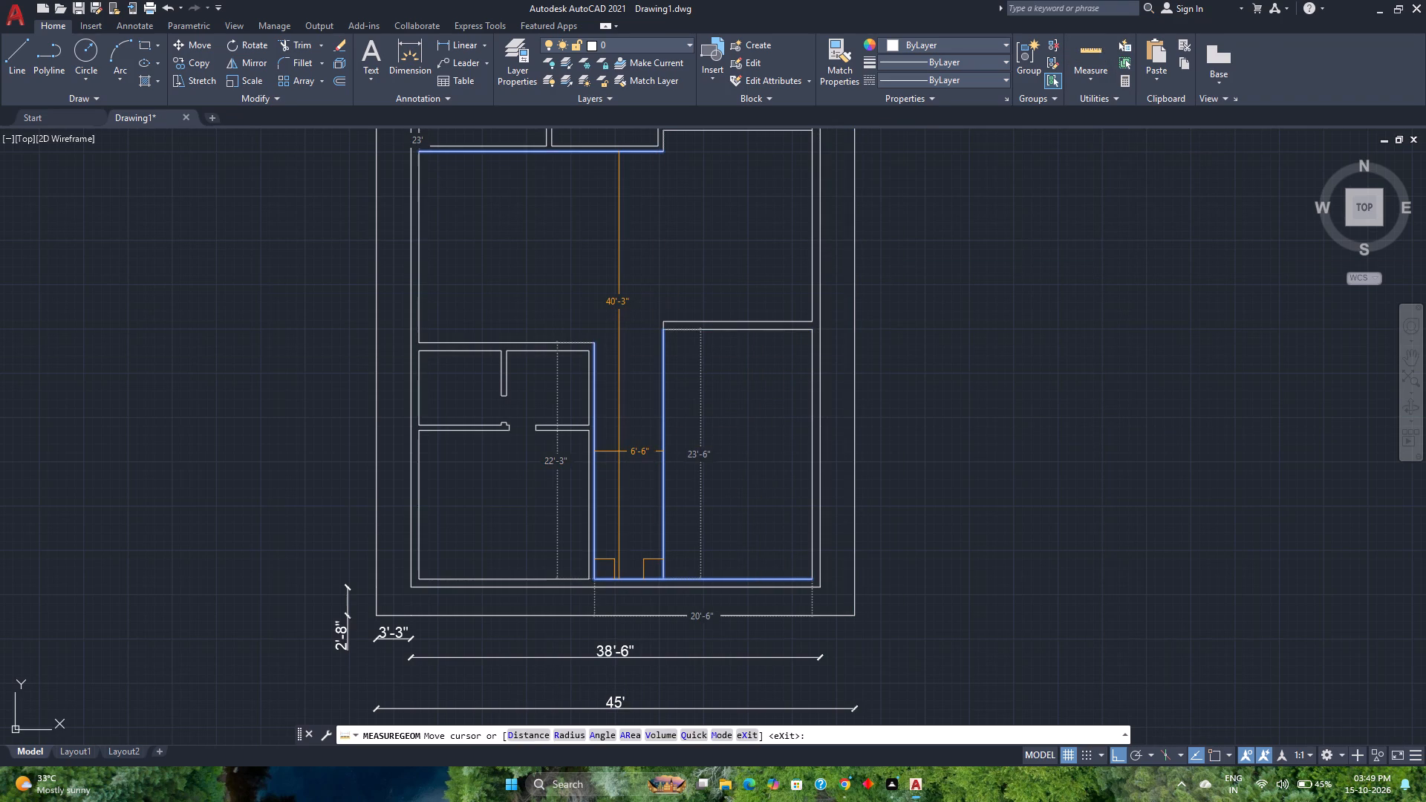
pyautogui.press('Escape')
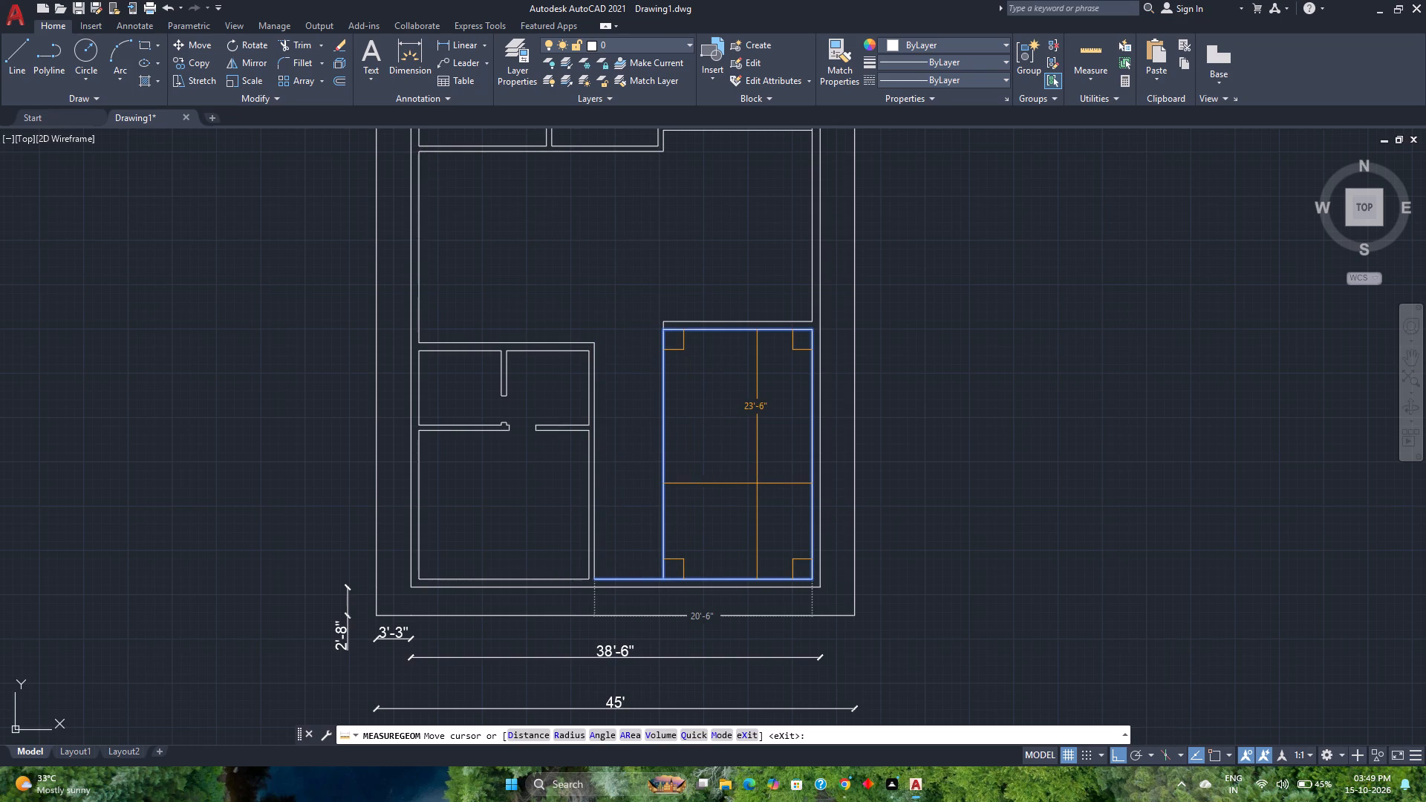
pyautogui.scroll(1, 677, 483)
pyautogui.scroll(-1, 676, 483)
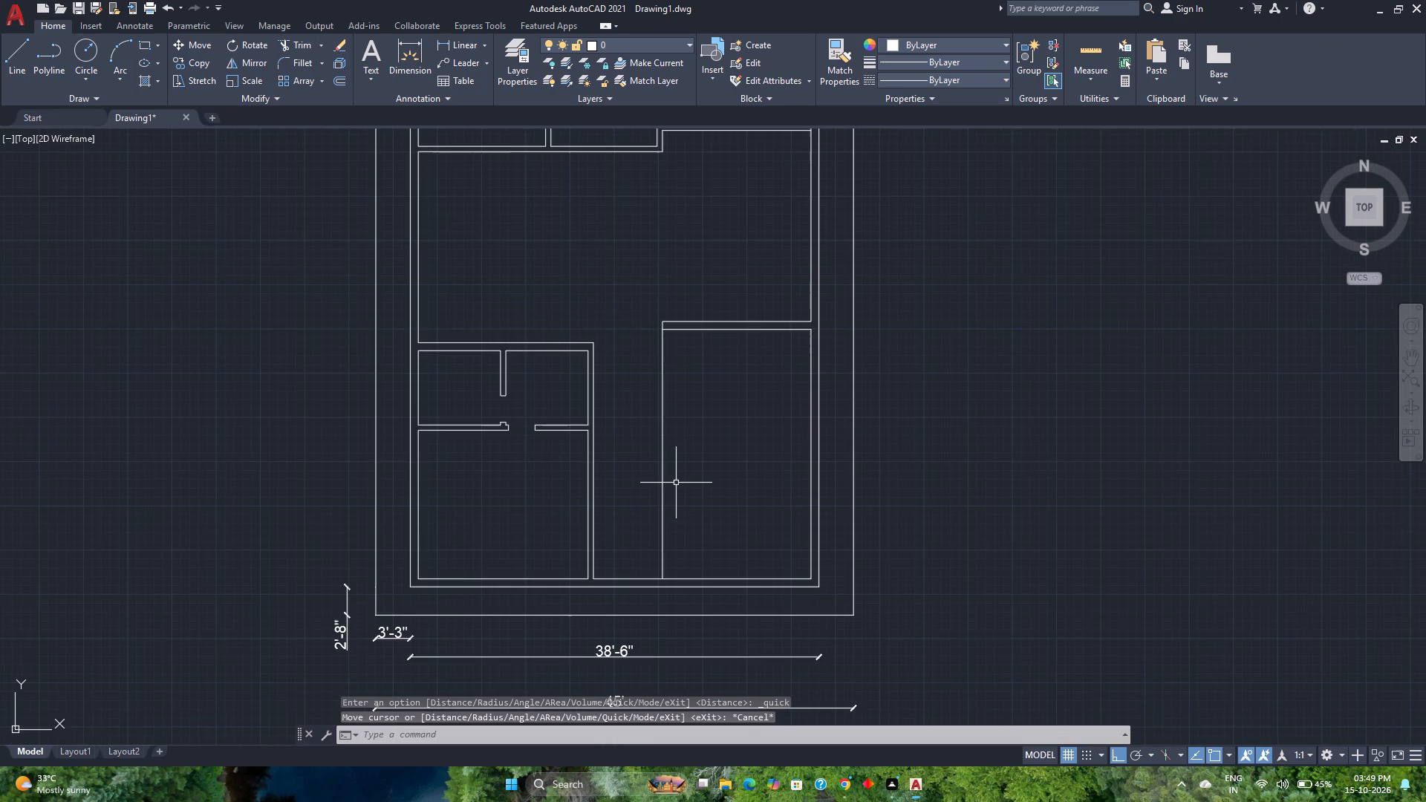
pyautogui.scroll(-1, 676, 483)
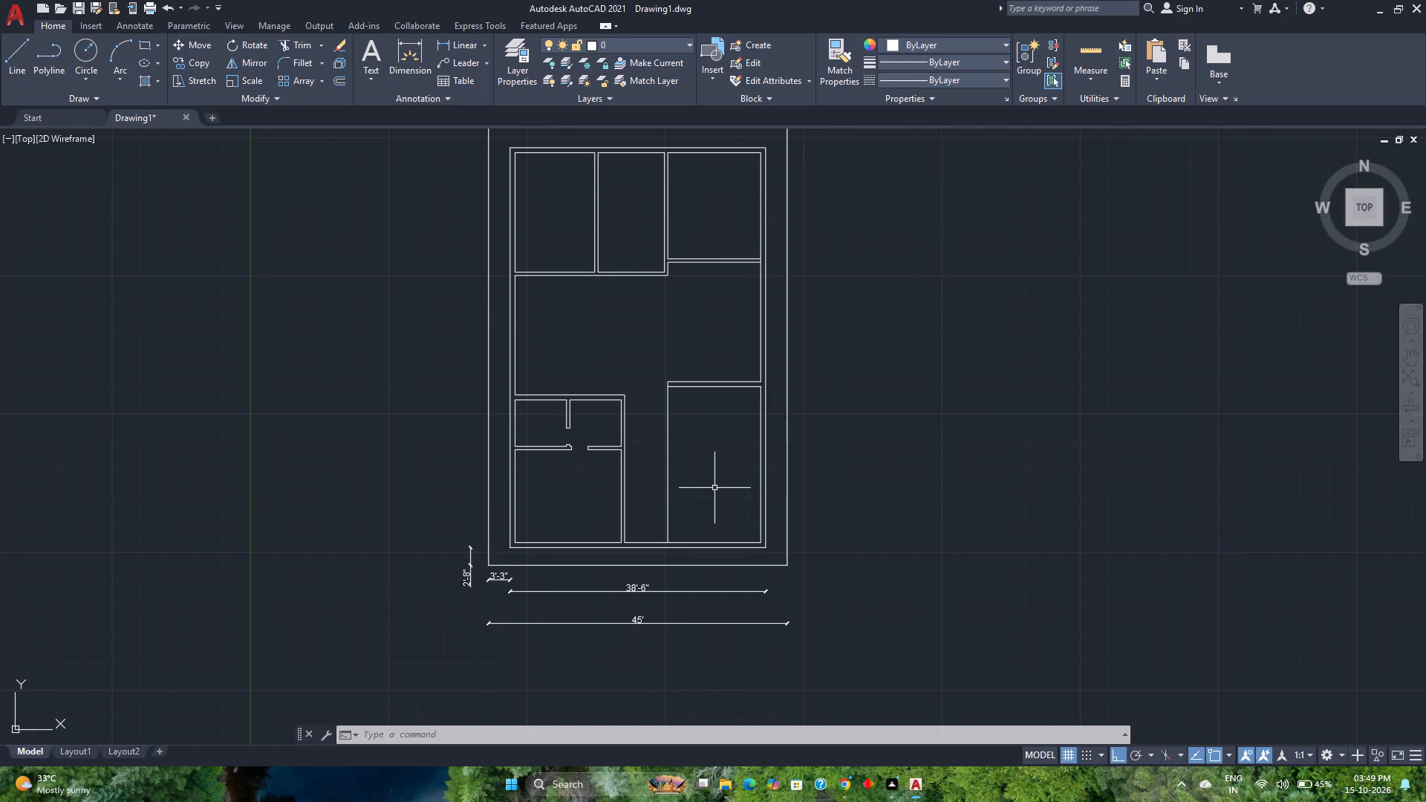
pyautogui.scroll(1, 670, 444)
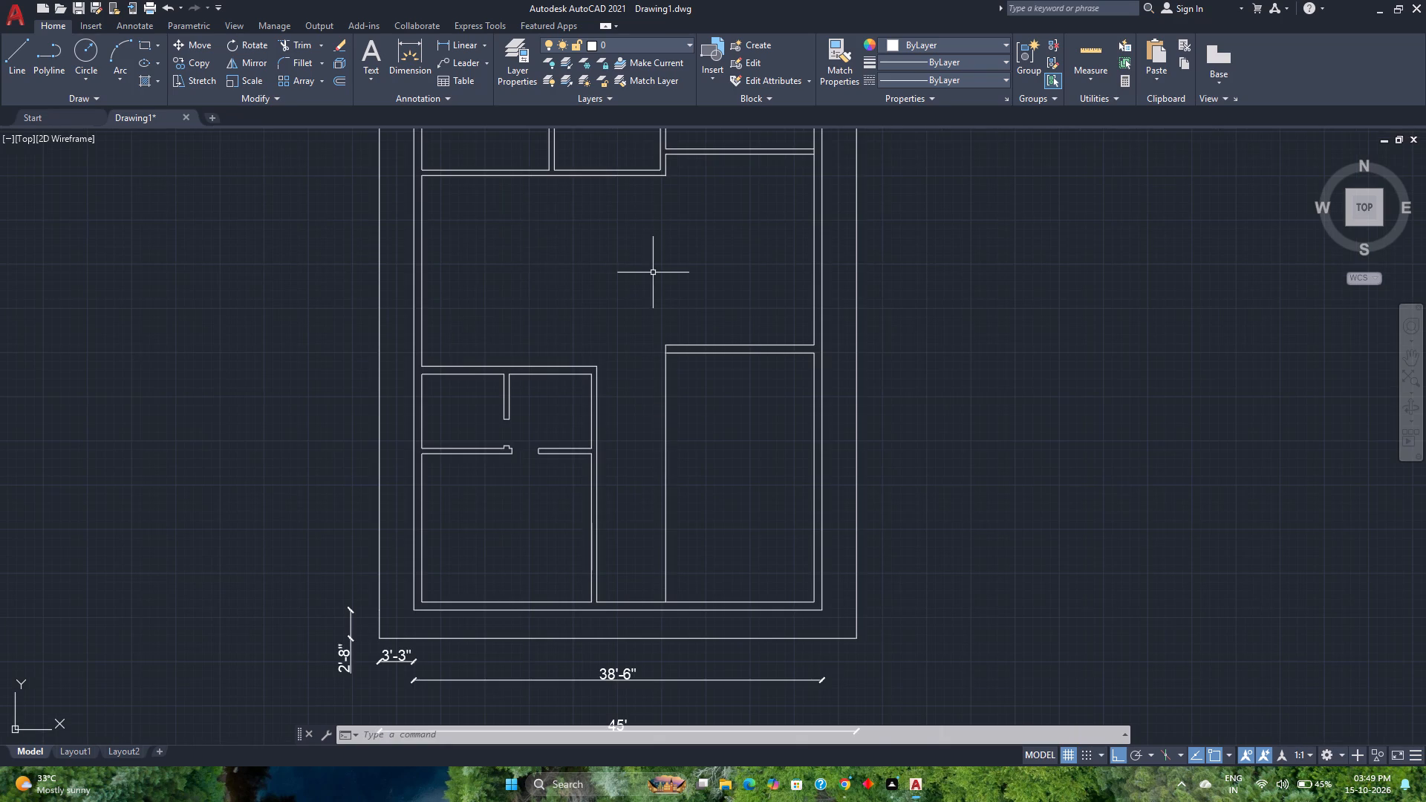
# Offset the lower-right room's vertical line 6" to the left, toward the passage, as the wall's second face.
pyautogui.click(345, 76)
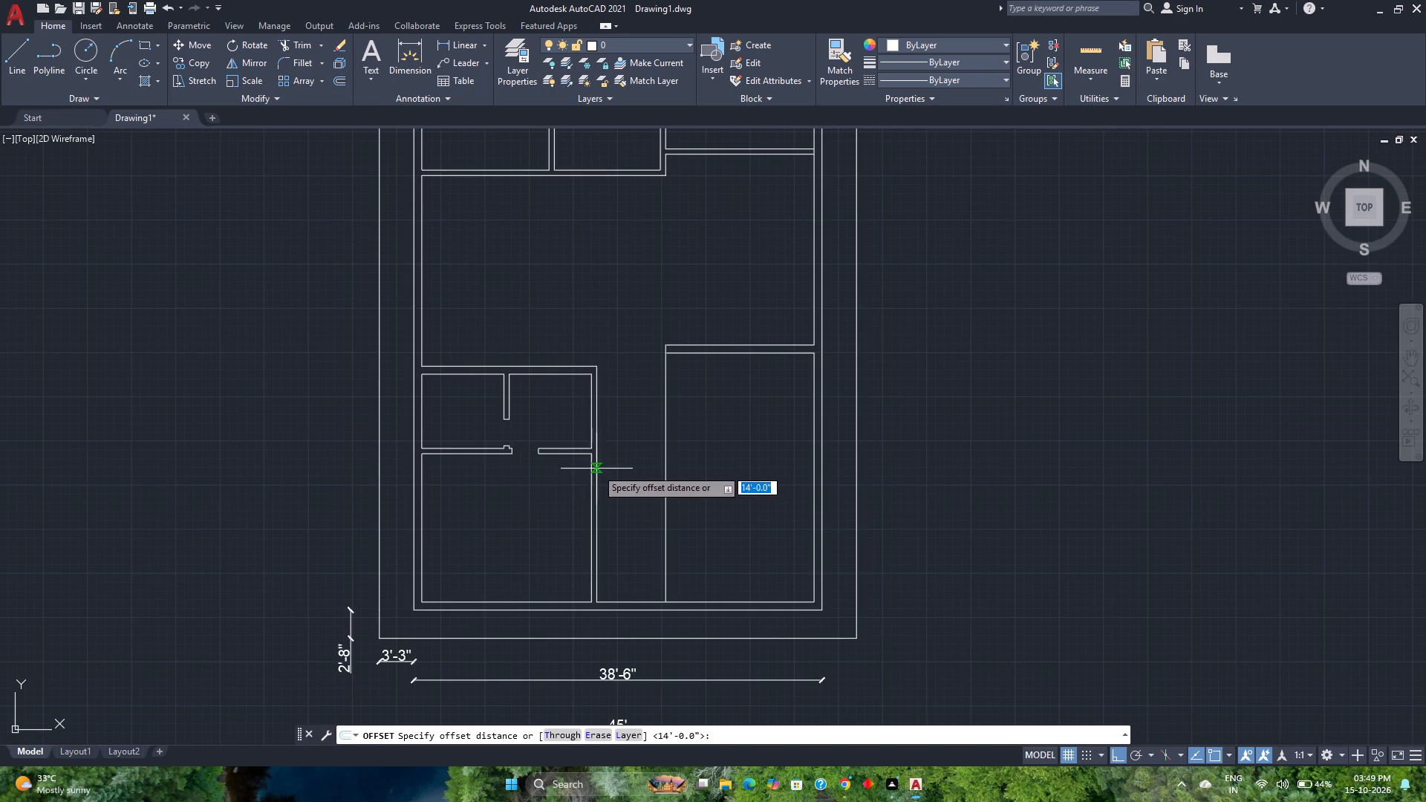
pyautogui.press('6')
pyautogui.press('Return')
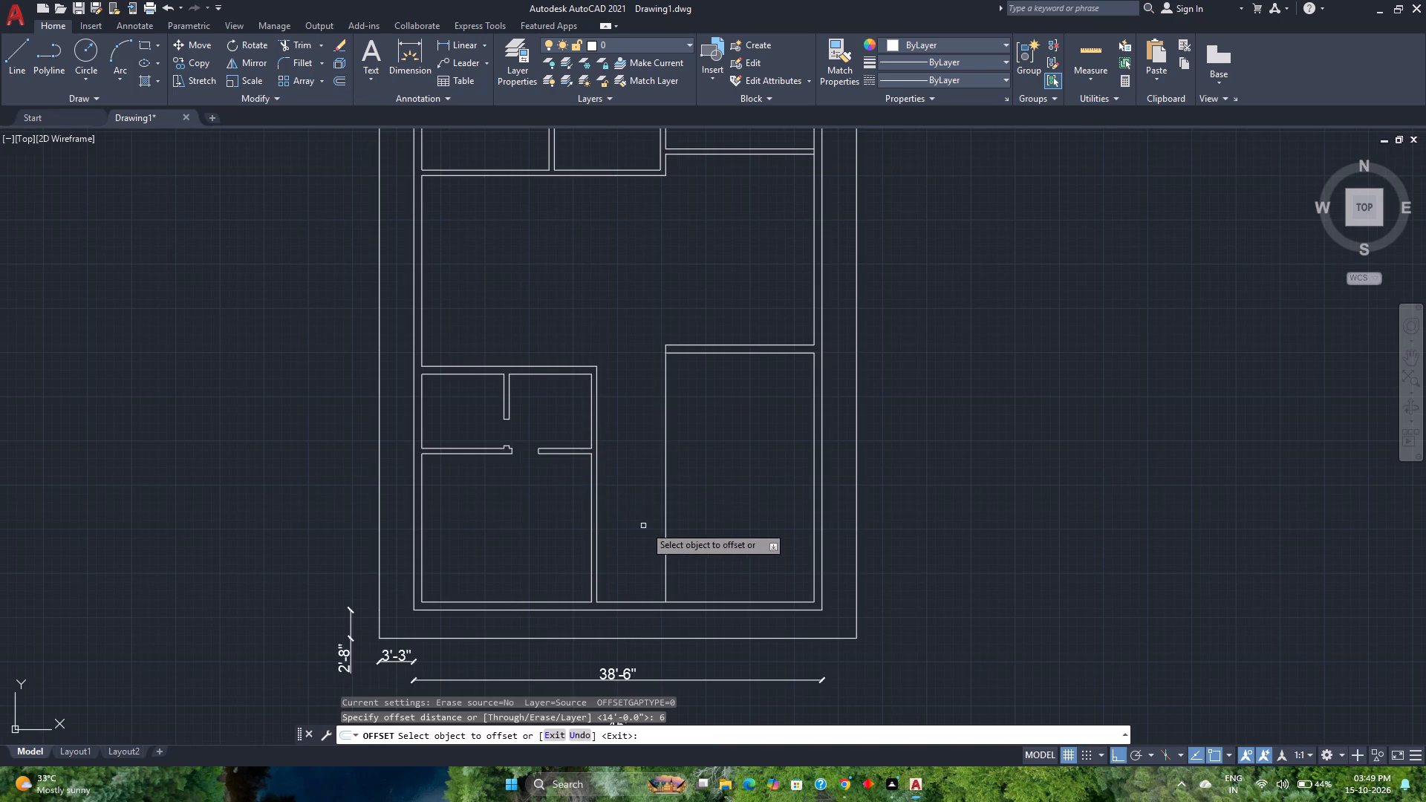
pyautogui.click(666, 504)
pyautogui.click(618, 509)
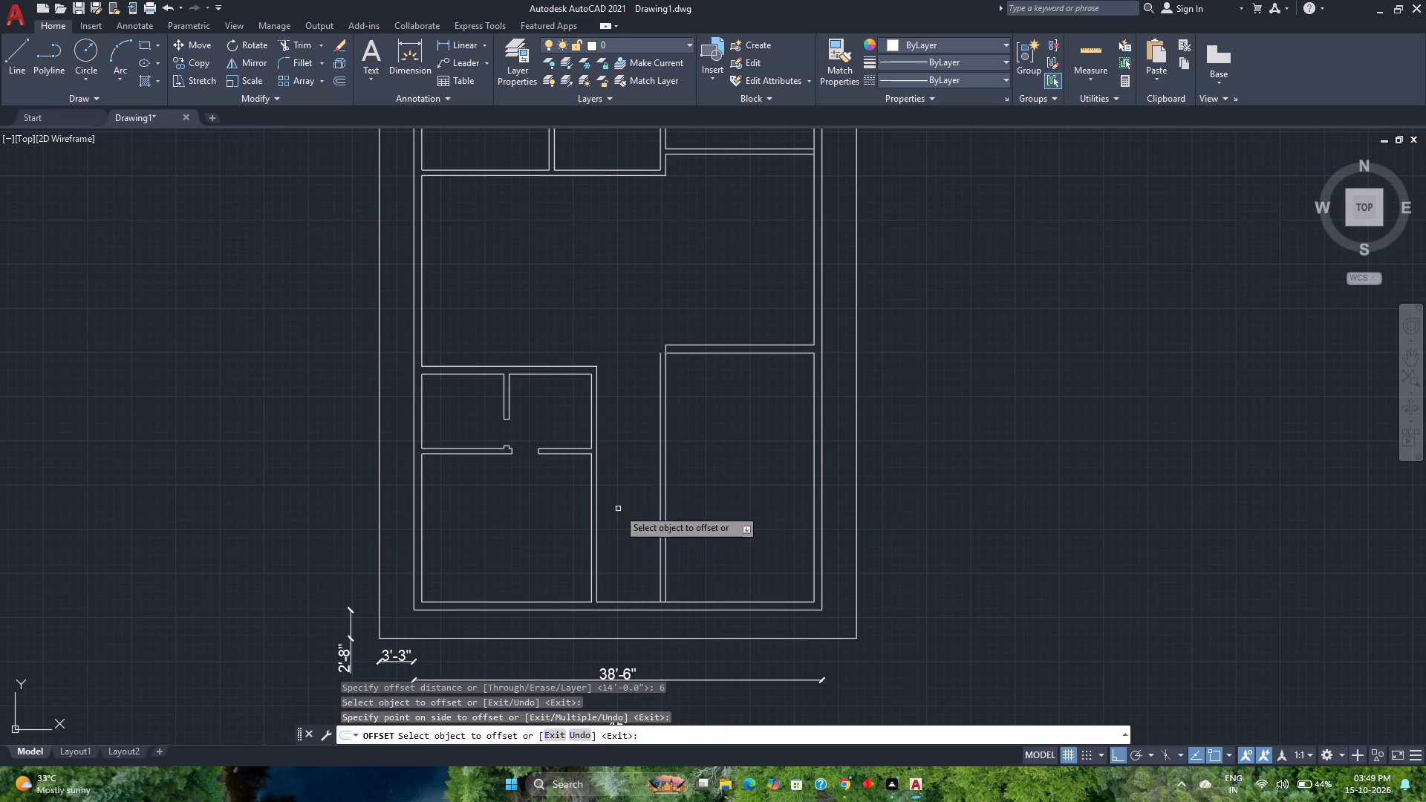
pyautogui.scroll(2, 669, 352)
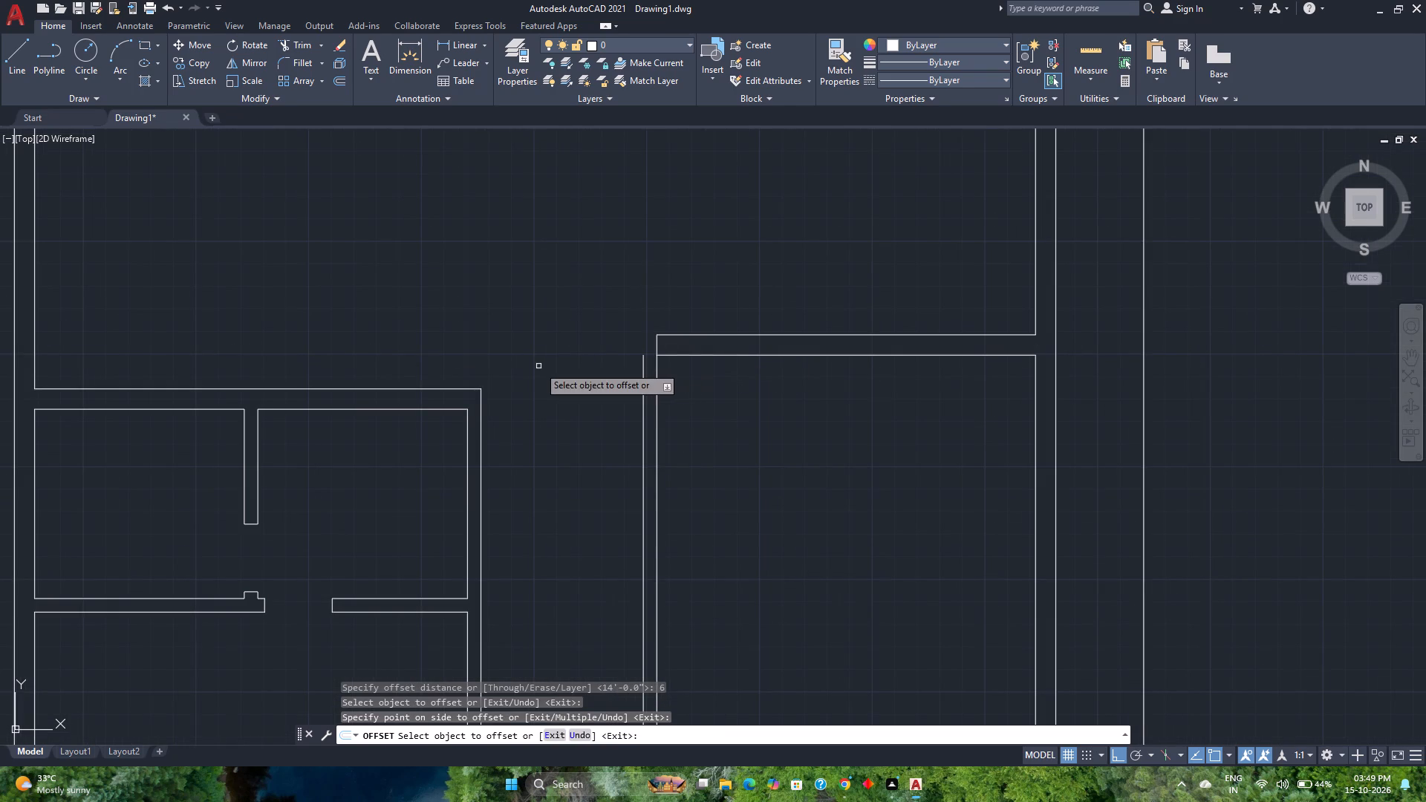
pyautogui.press('Escape')
# Draw a short horizontal line joining the upper ends of the two new 6" wall lines.
pyautogui.click(20, 65)
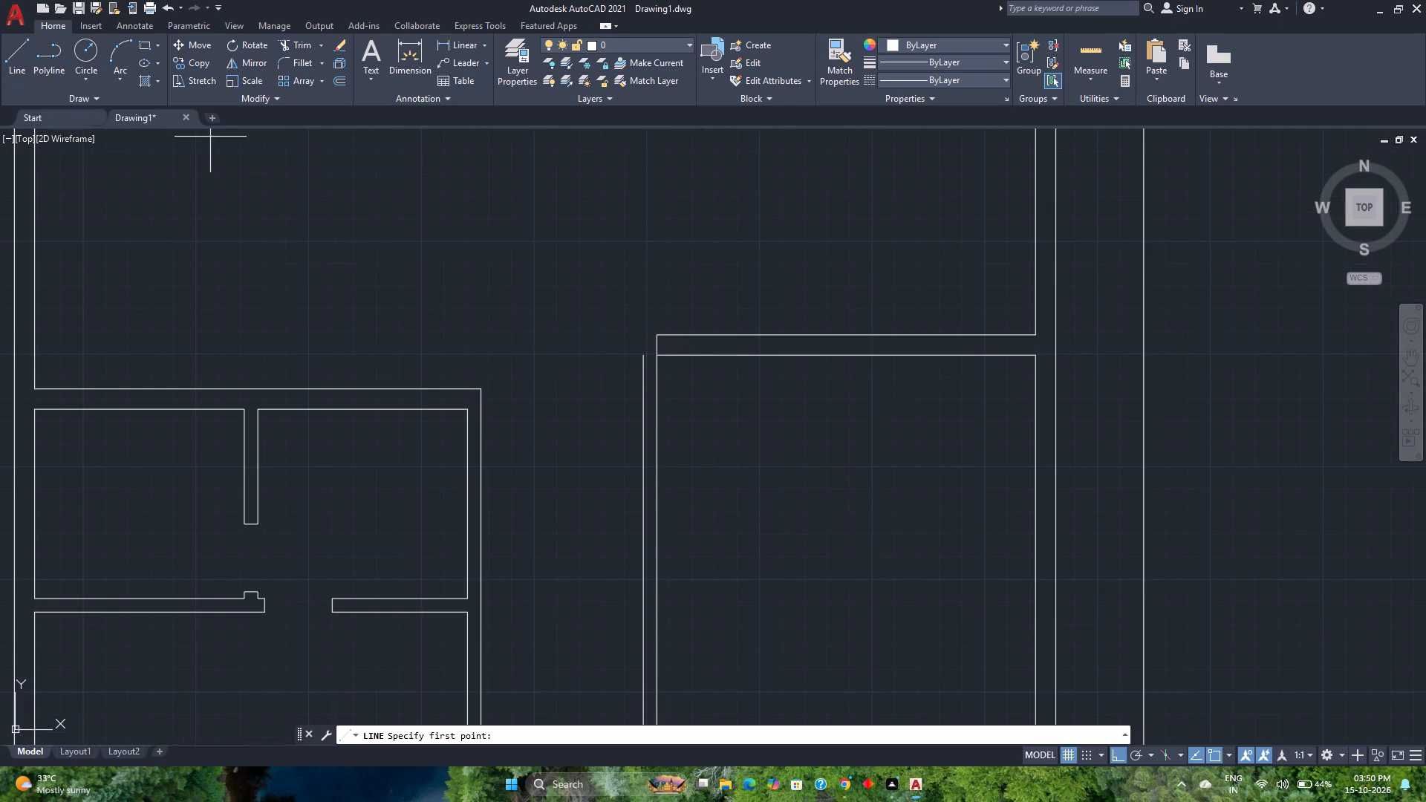
pyautogui.scroll(2, 625, 364)
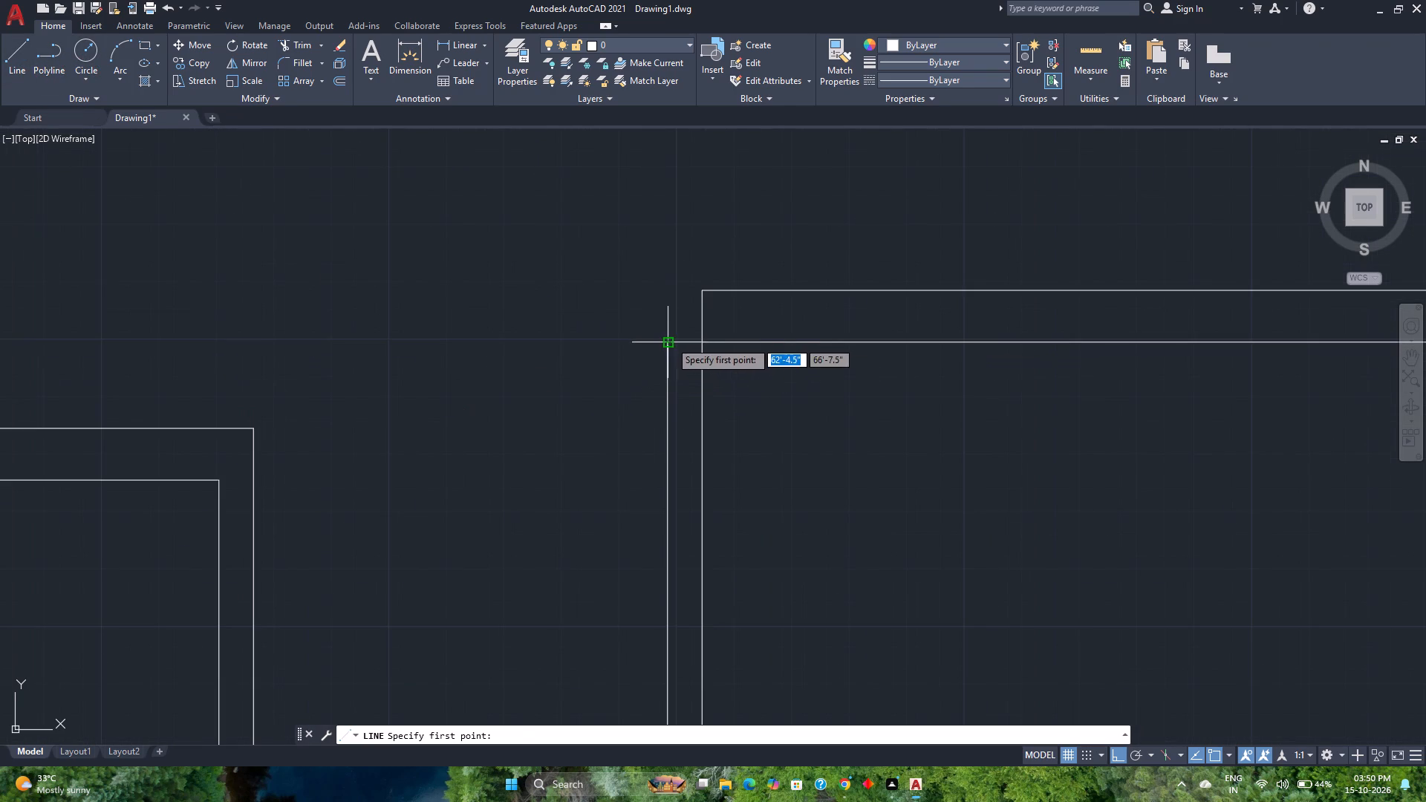
pyautogui.click(670, 341)
pyautogui.click(698, 343)
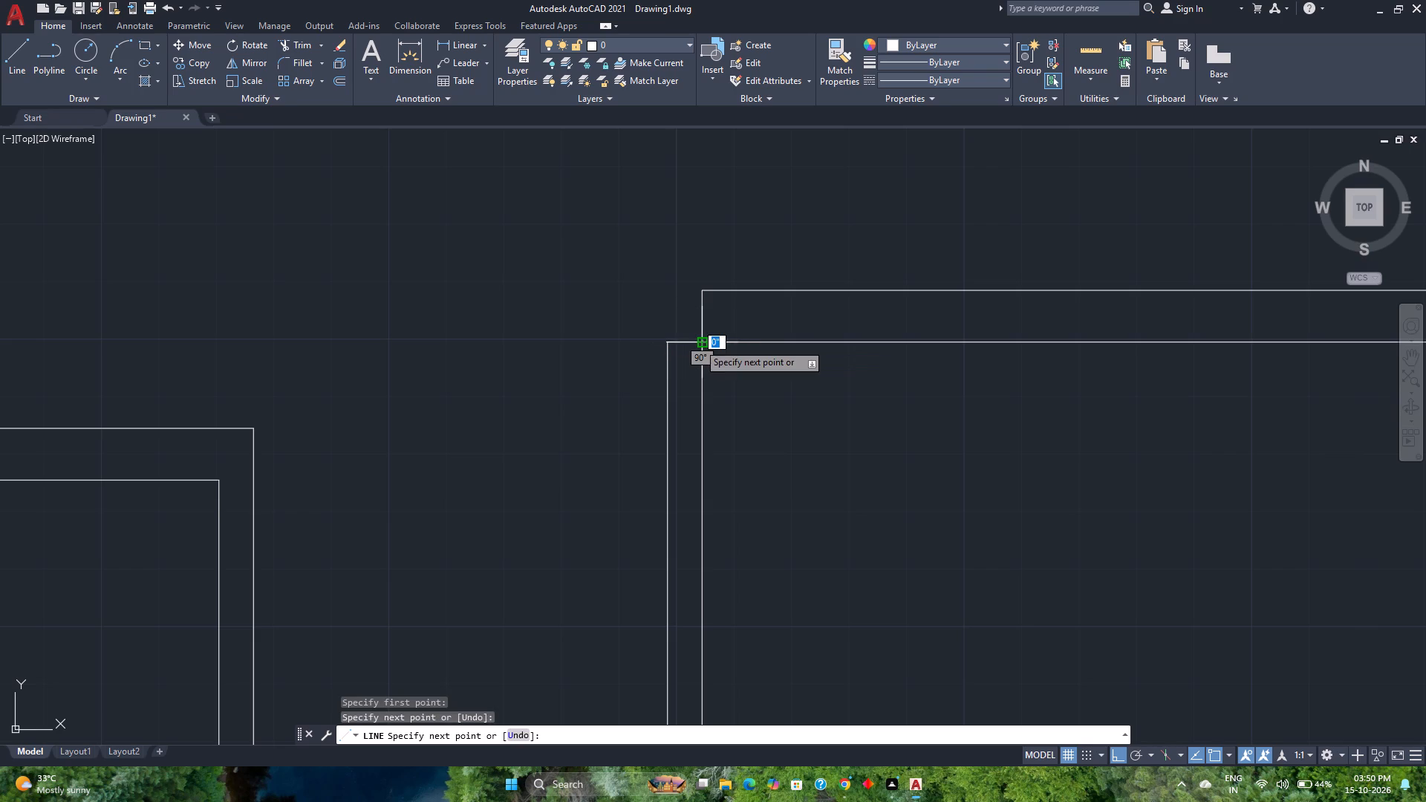
pyautogui.press('Escape')
pyautogui.scroll(-3, 698, 359)
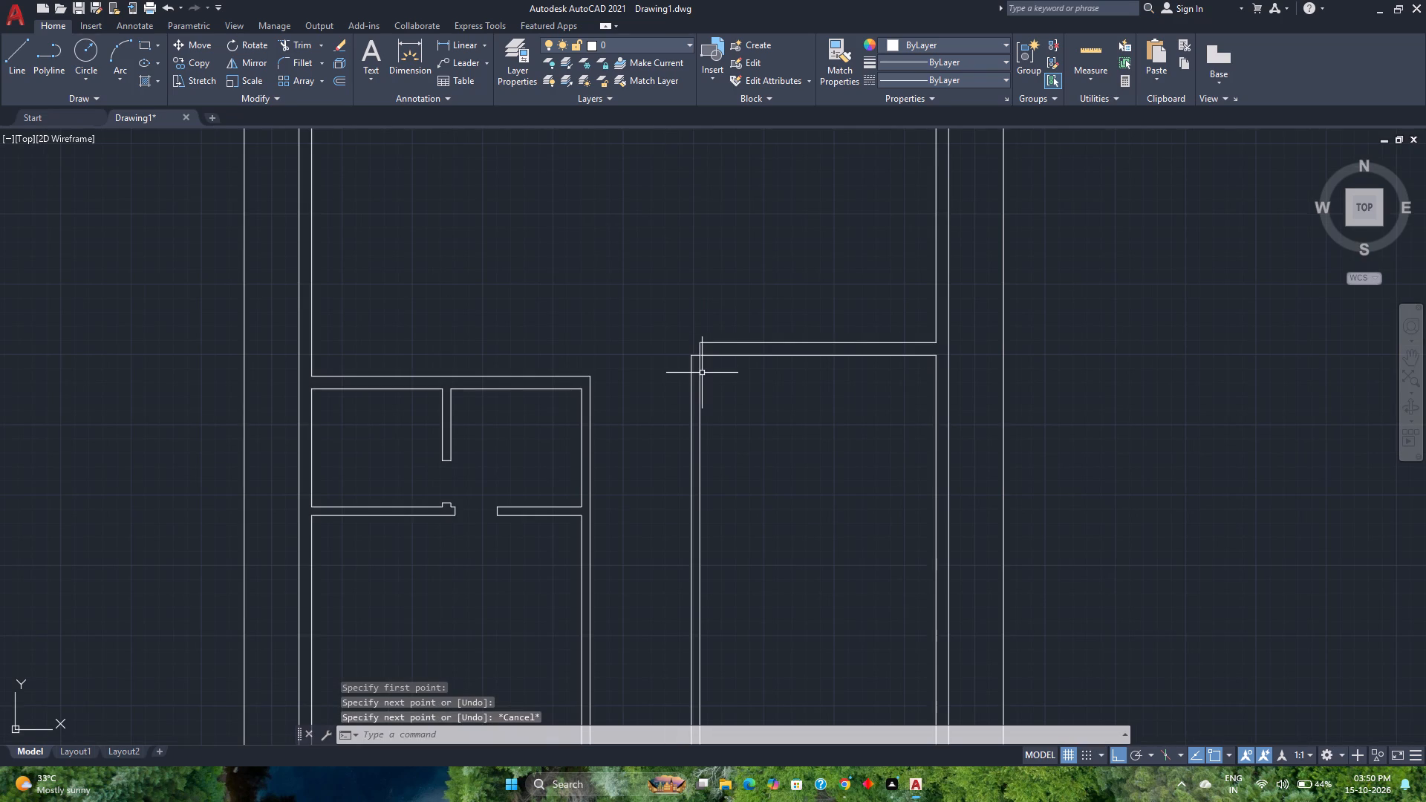
# Move the short line across the 6" wall 10' straight down from the wall's upper end.
pyautogui.scroll(3, 702, 373)
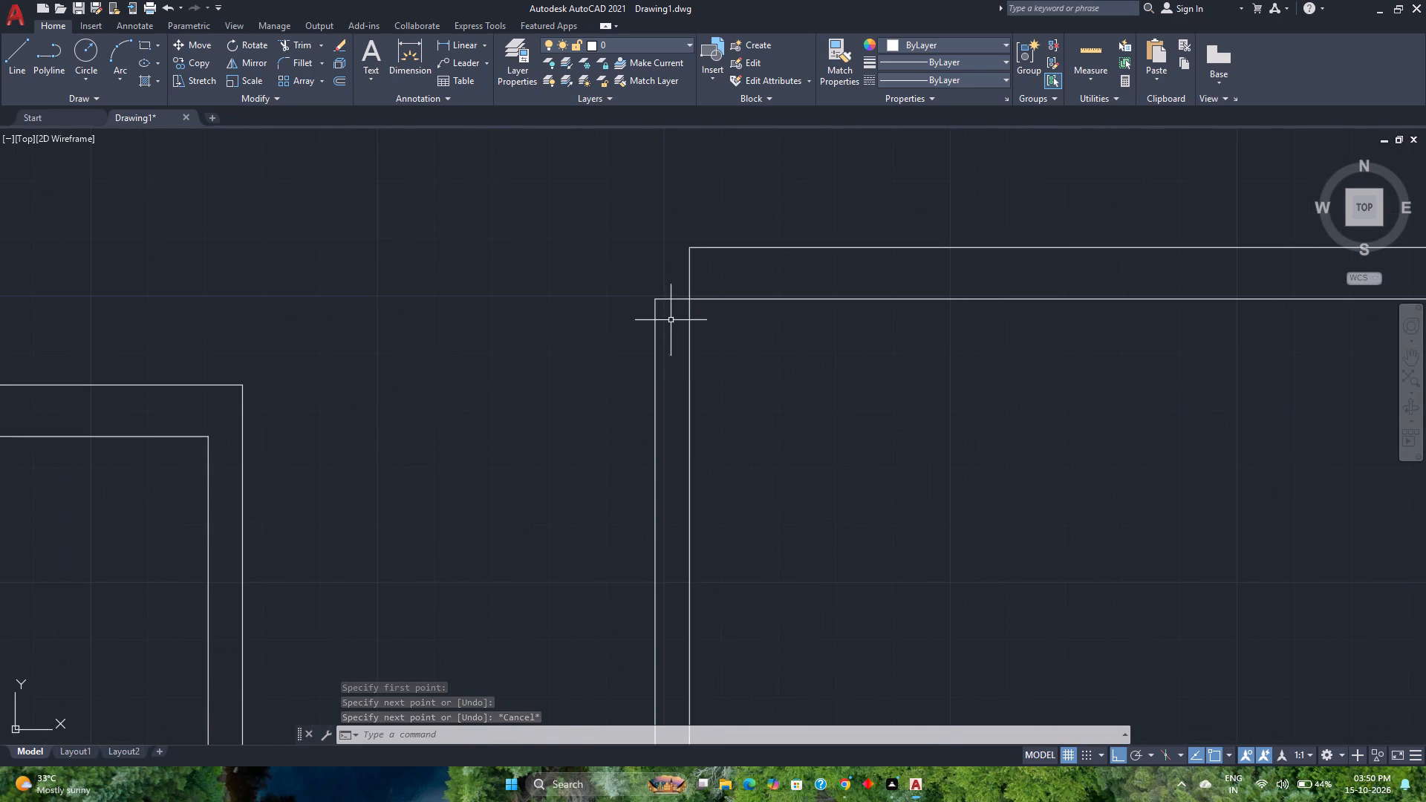
pyautogui.click(670, 308)
pyautogui.click(665, 289)
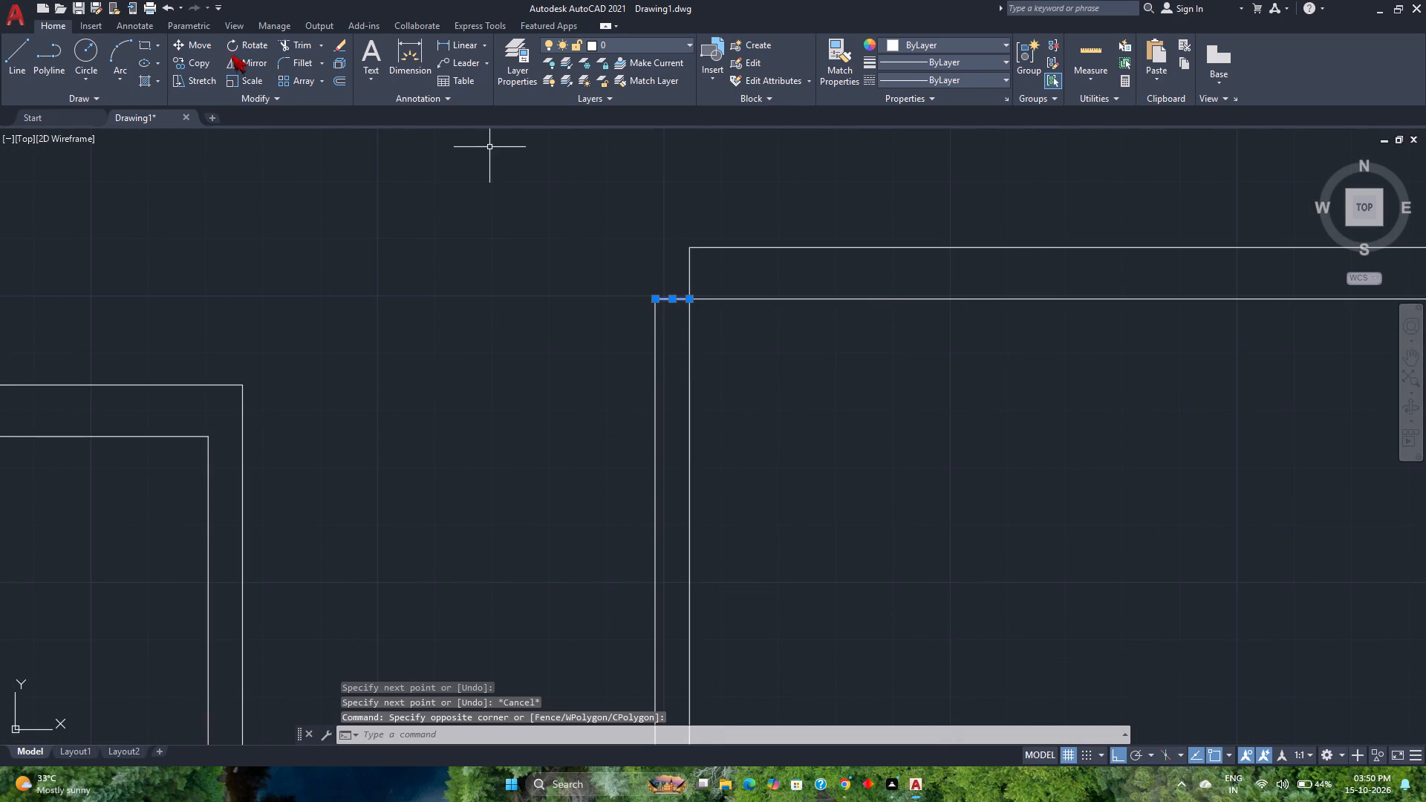
pyautogui.click(198, 47)
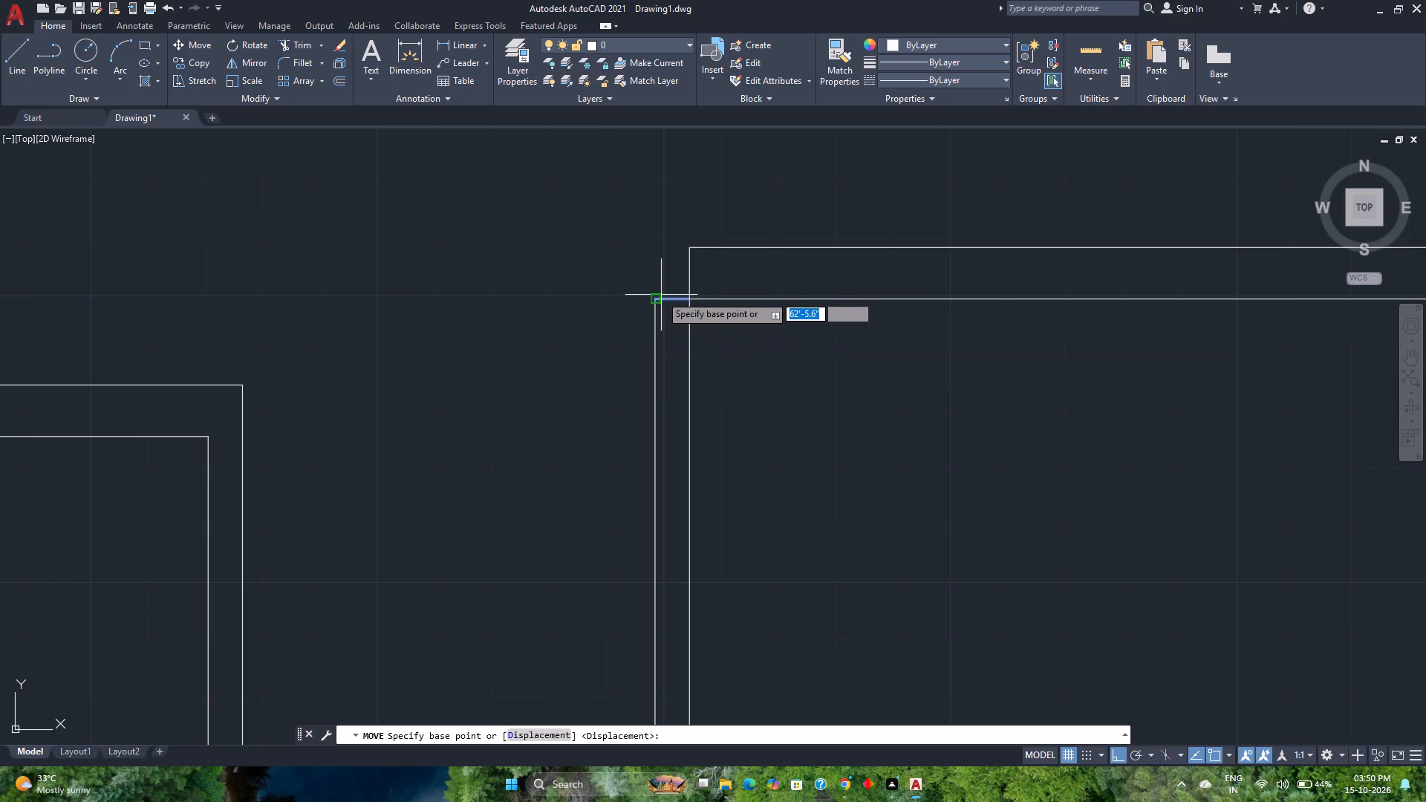
pyautogui.click(657, 295)
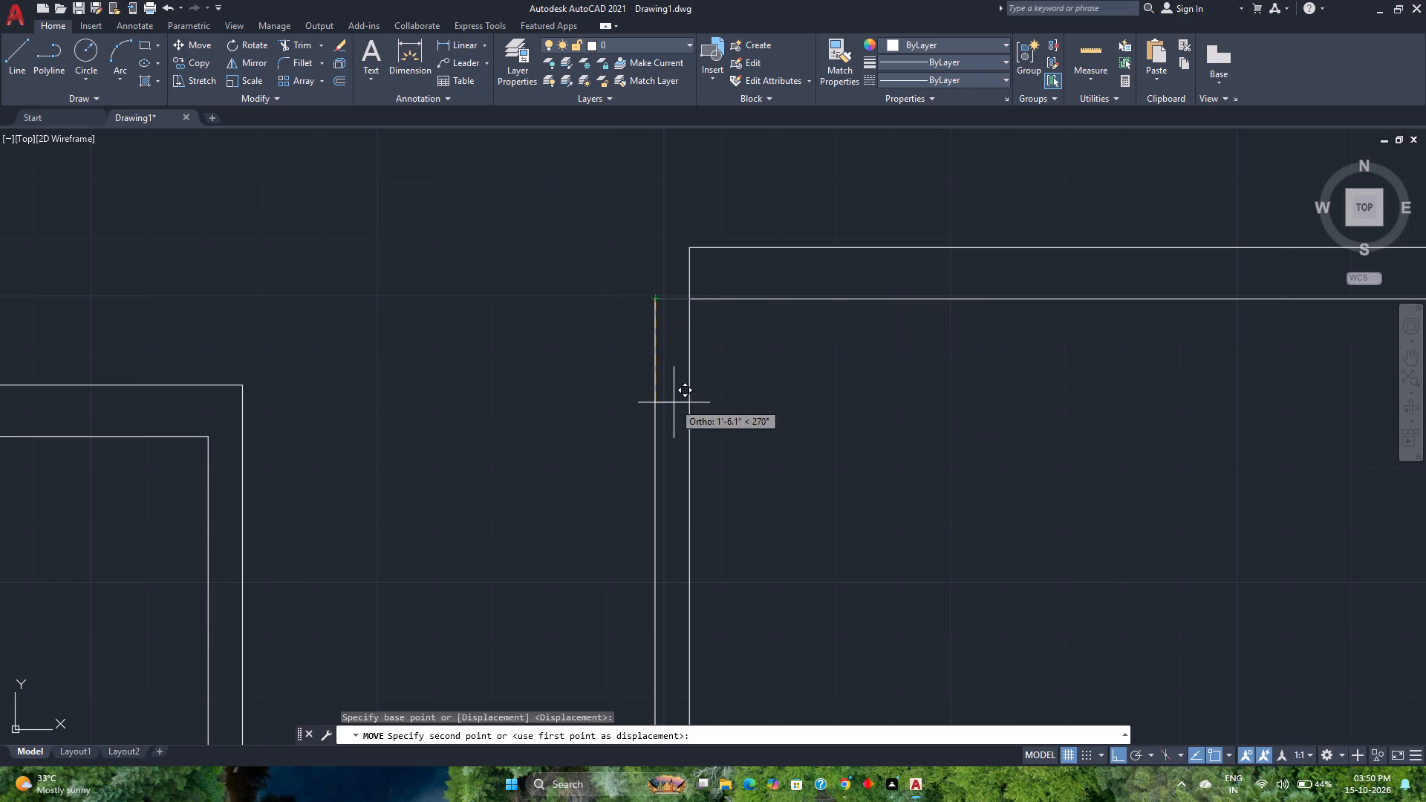
pyautogui.scroll(-3, 674, 402)
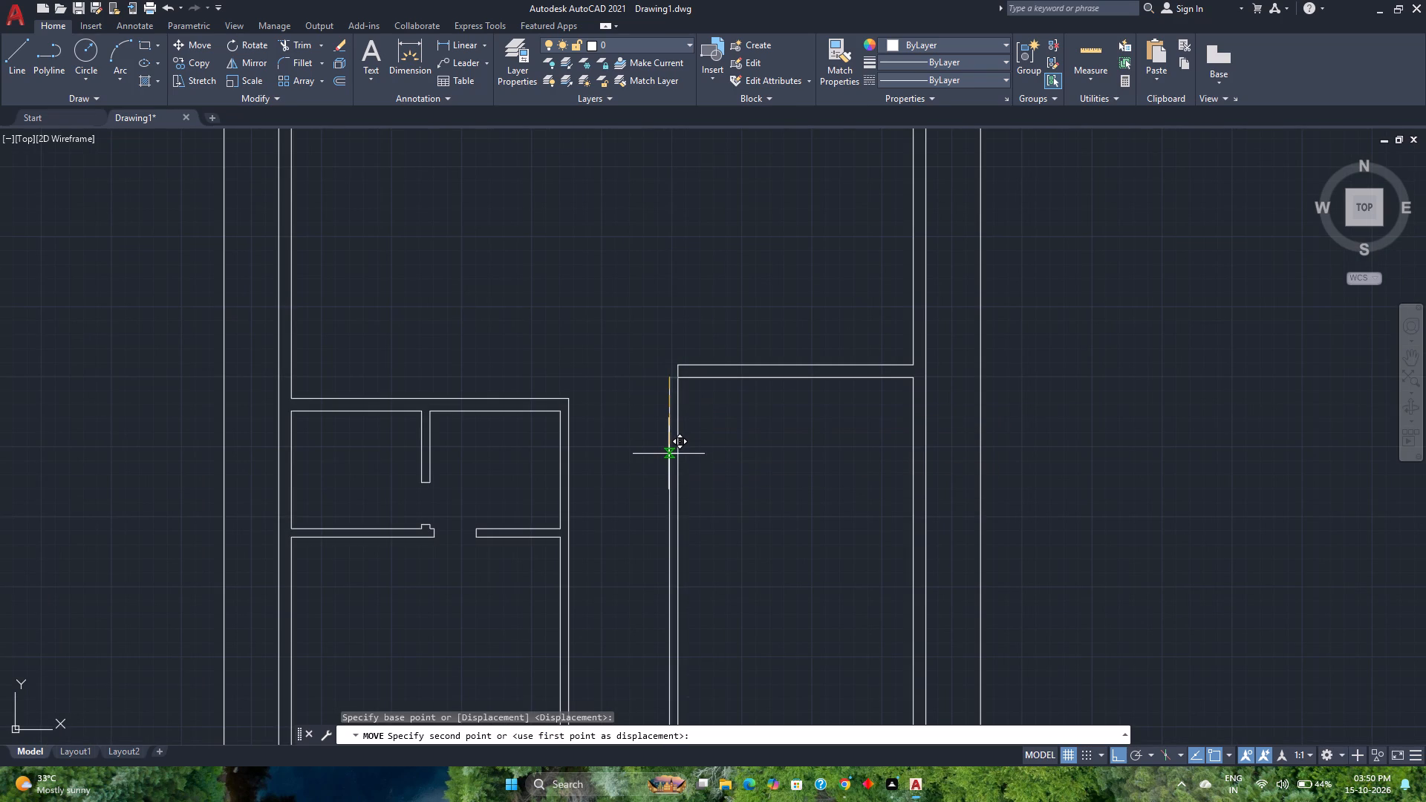
pyautogui.write("10'")
pyautogui.press('Return')
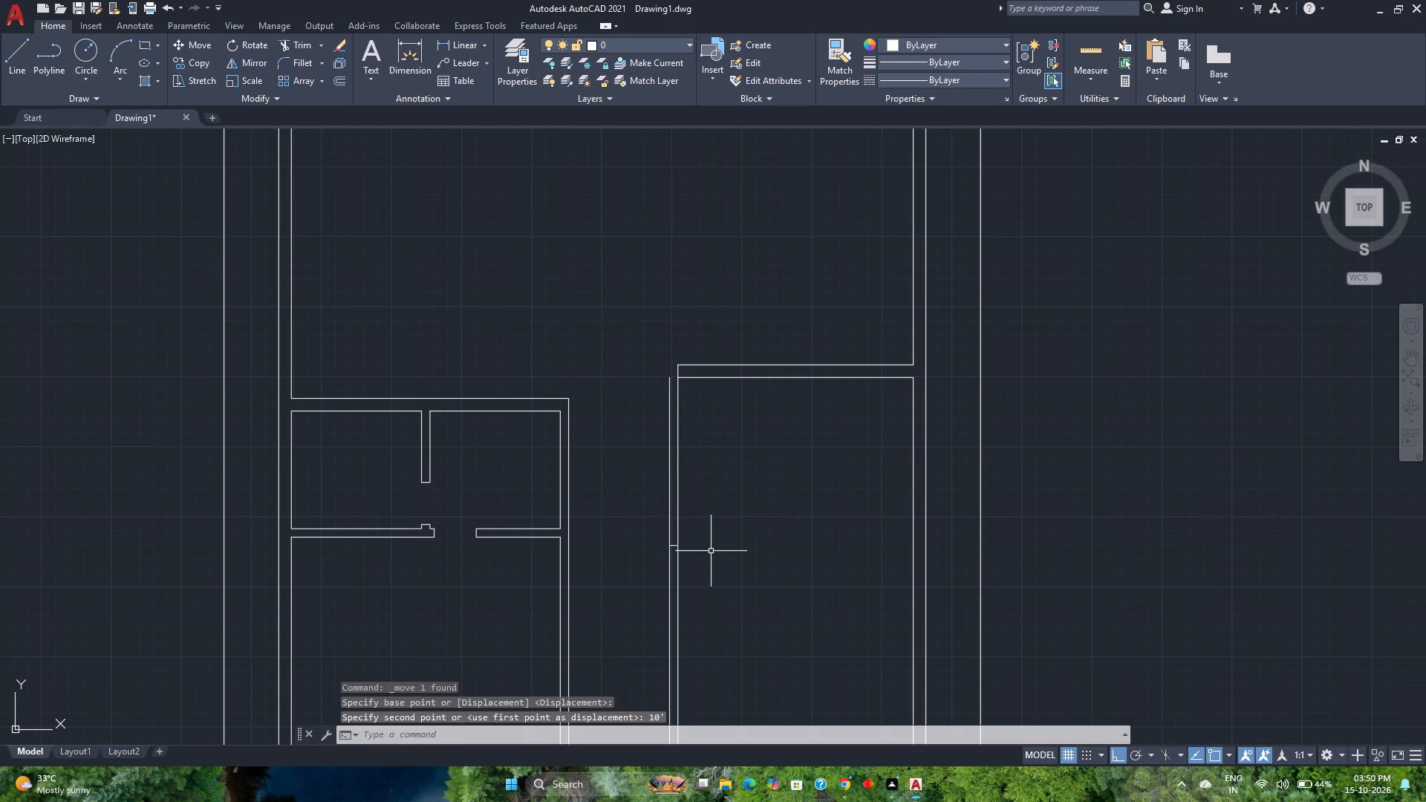
pyautogui.scroll(2, 711, 552)
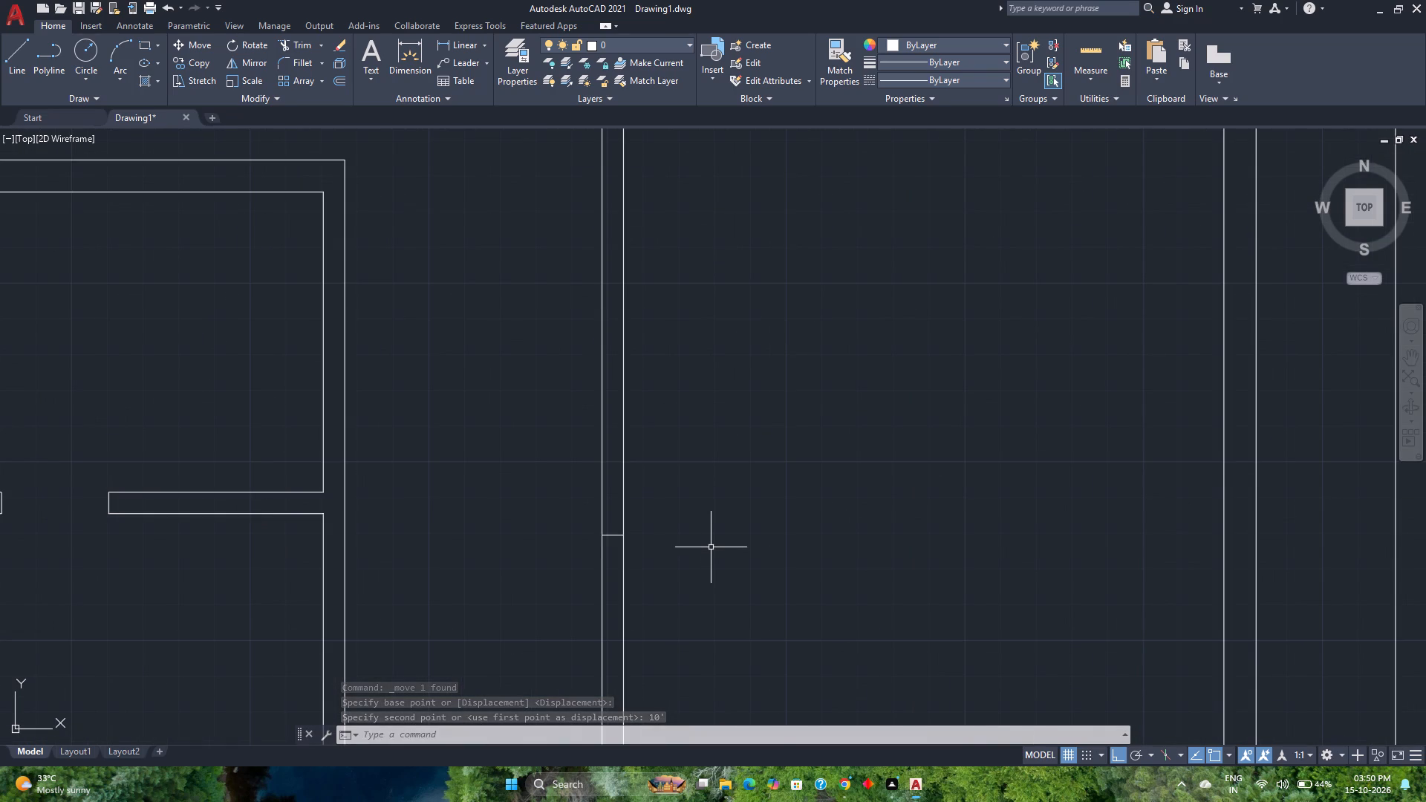
pyautogui.scroll(-1, 711, 547)
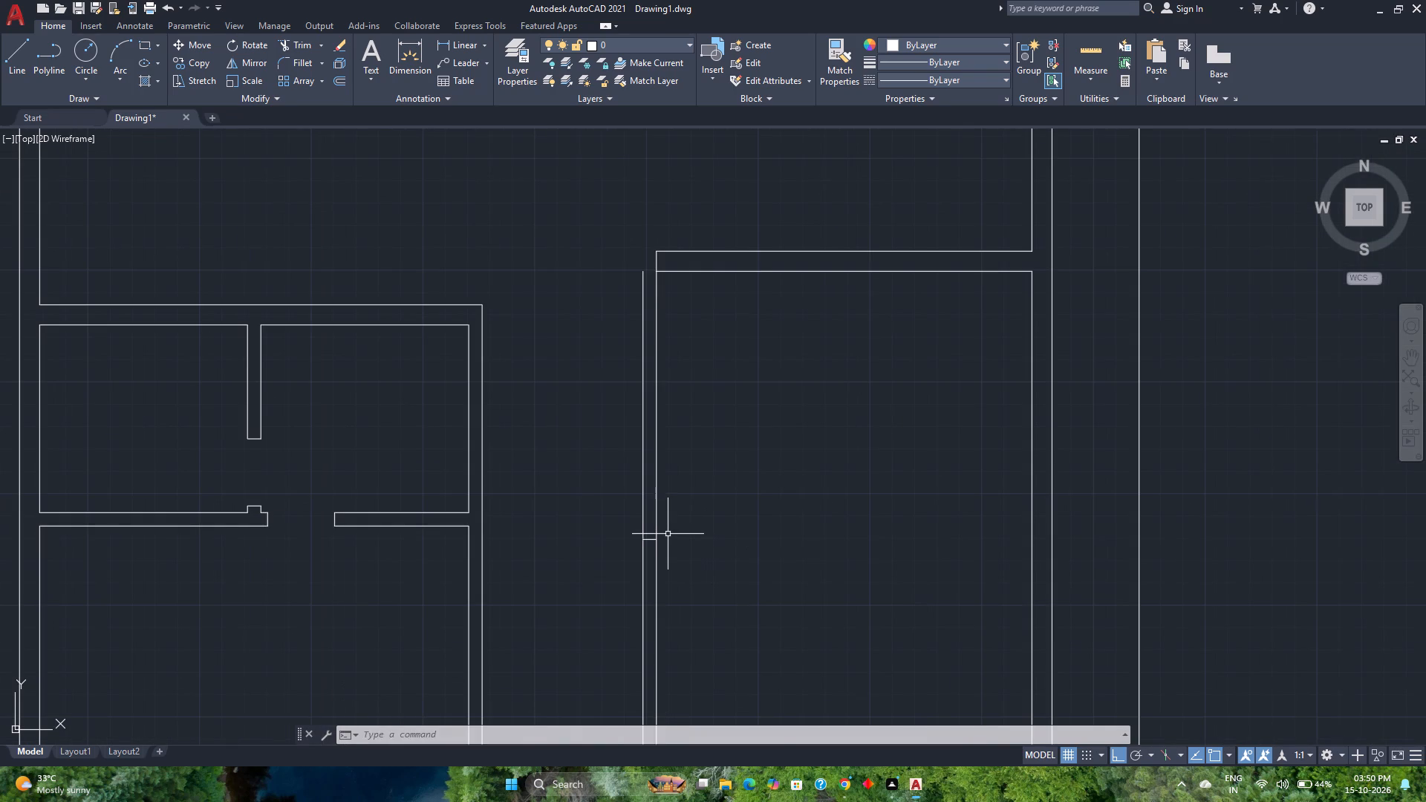
# Trim both vertical wall lines above the short cross line to open the lower-right room to the passage.
pyautogui.write('tr')
pyautogui.press('Return')
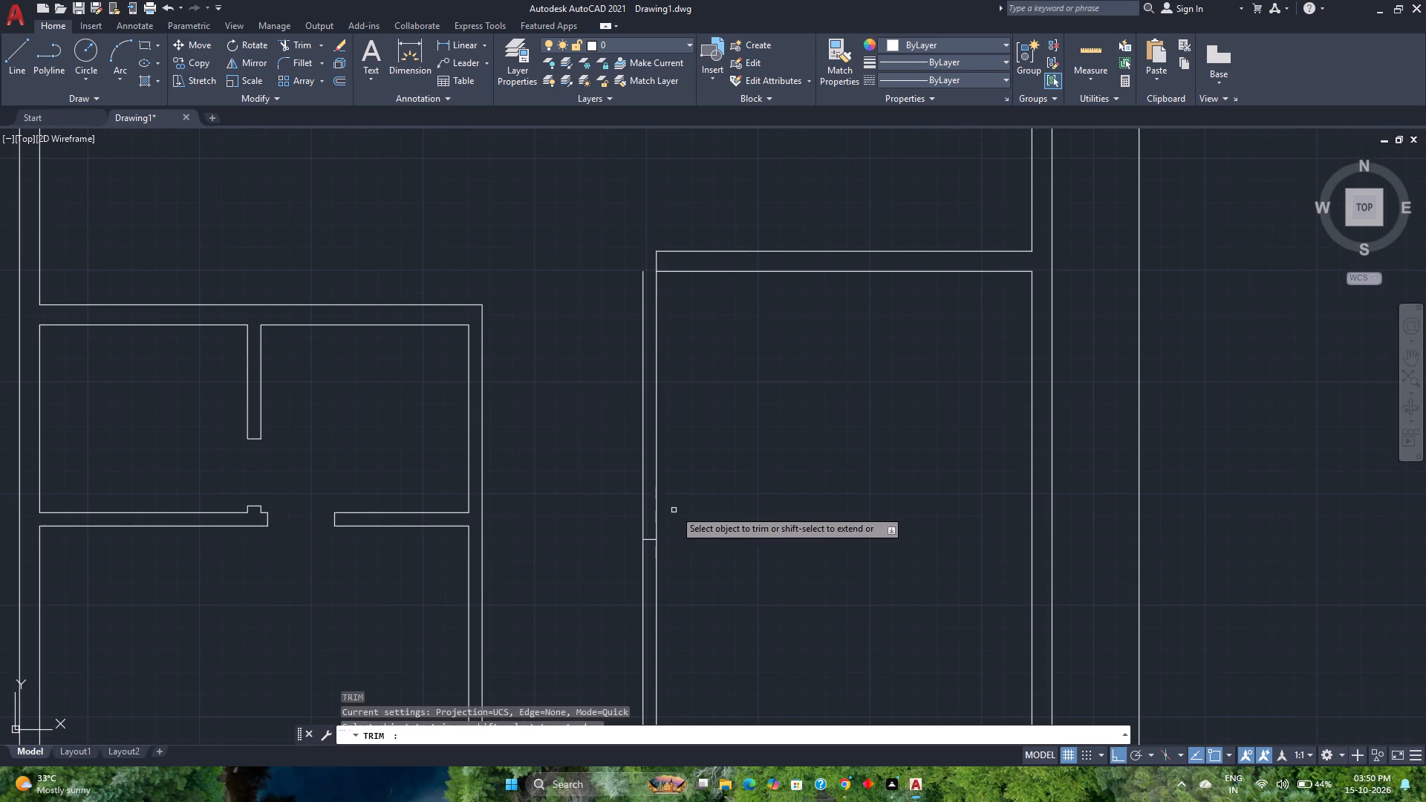
pyautogui.click(689, 499)
pyautogui.click(590, 480)
pyautogui.press('space')
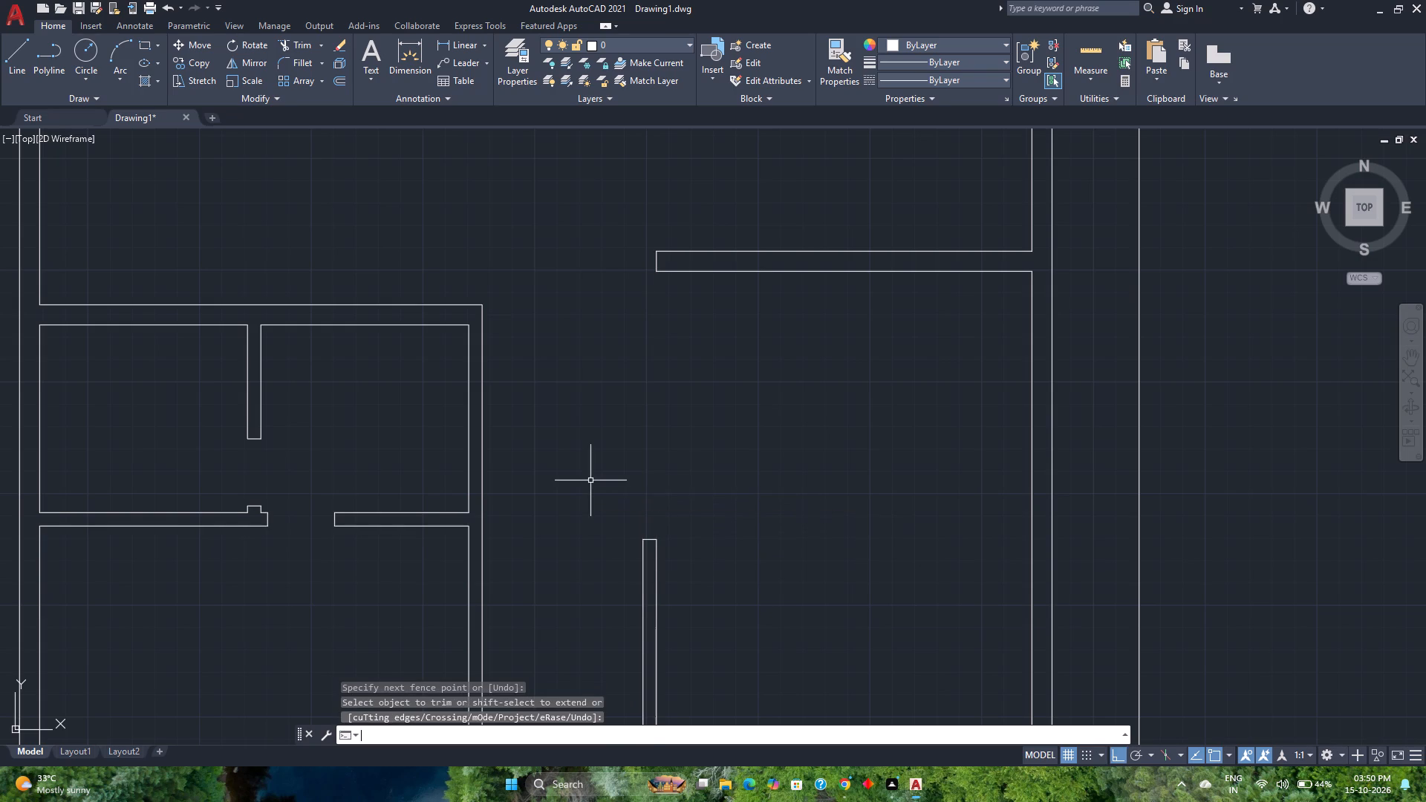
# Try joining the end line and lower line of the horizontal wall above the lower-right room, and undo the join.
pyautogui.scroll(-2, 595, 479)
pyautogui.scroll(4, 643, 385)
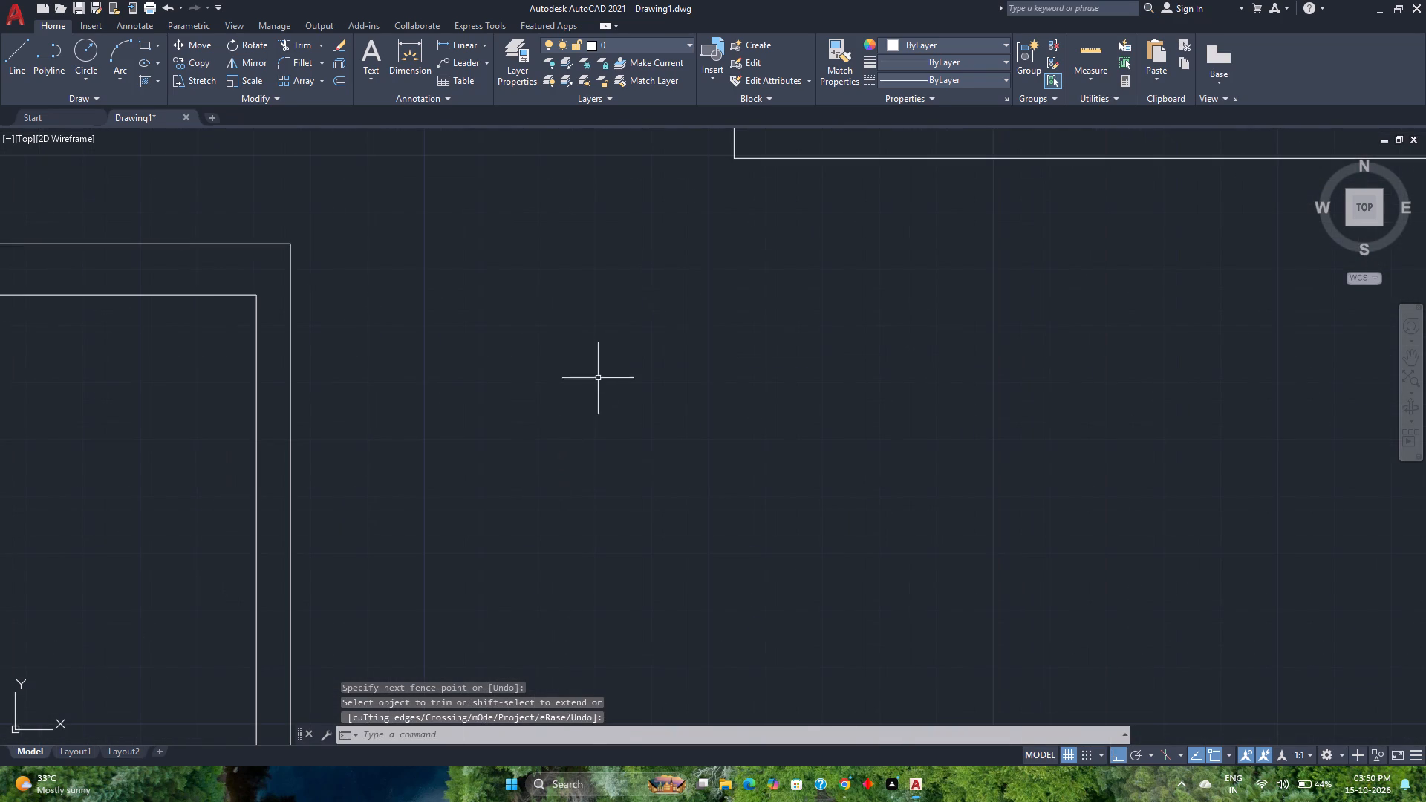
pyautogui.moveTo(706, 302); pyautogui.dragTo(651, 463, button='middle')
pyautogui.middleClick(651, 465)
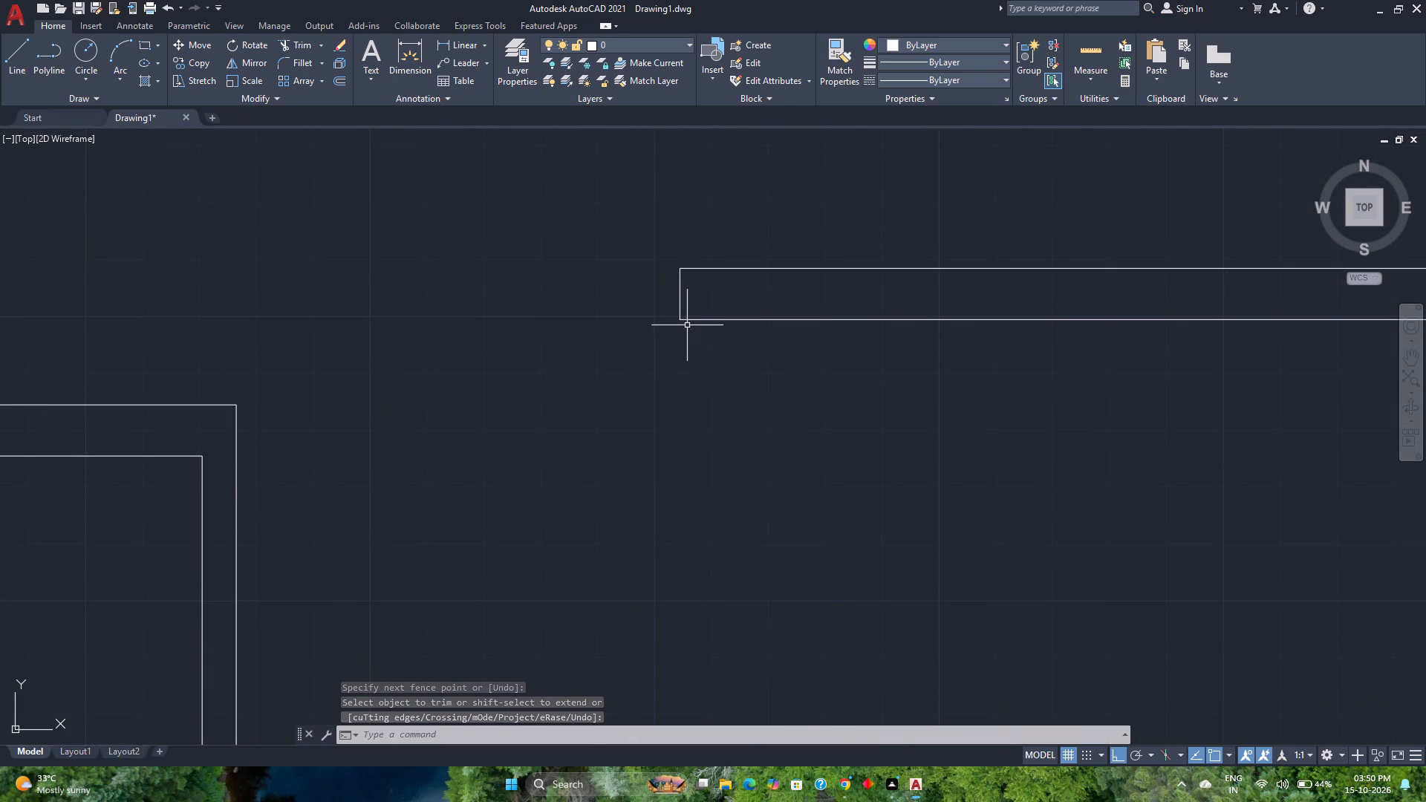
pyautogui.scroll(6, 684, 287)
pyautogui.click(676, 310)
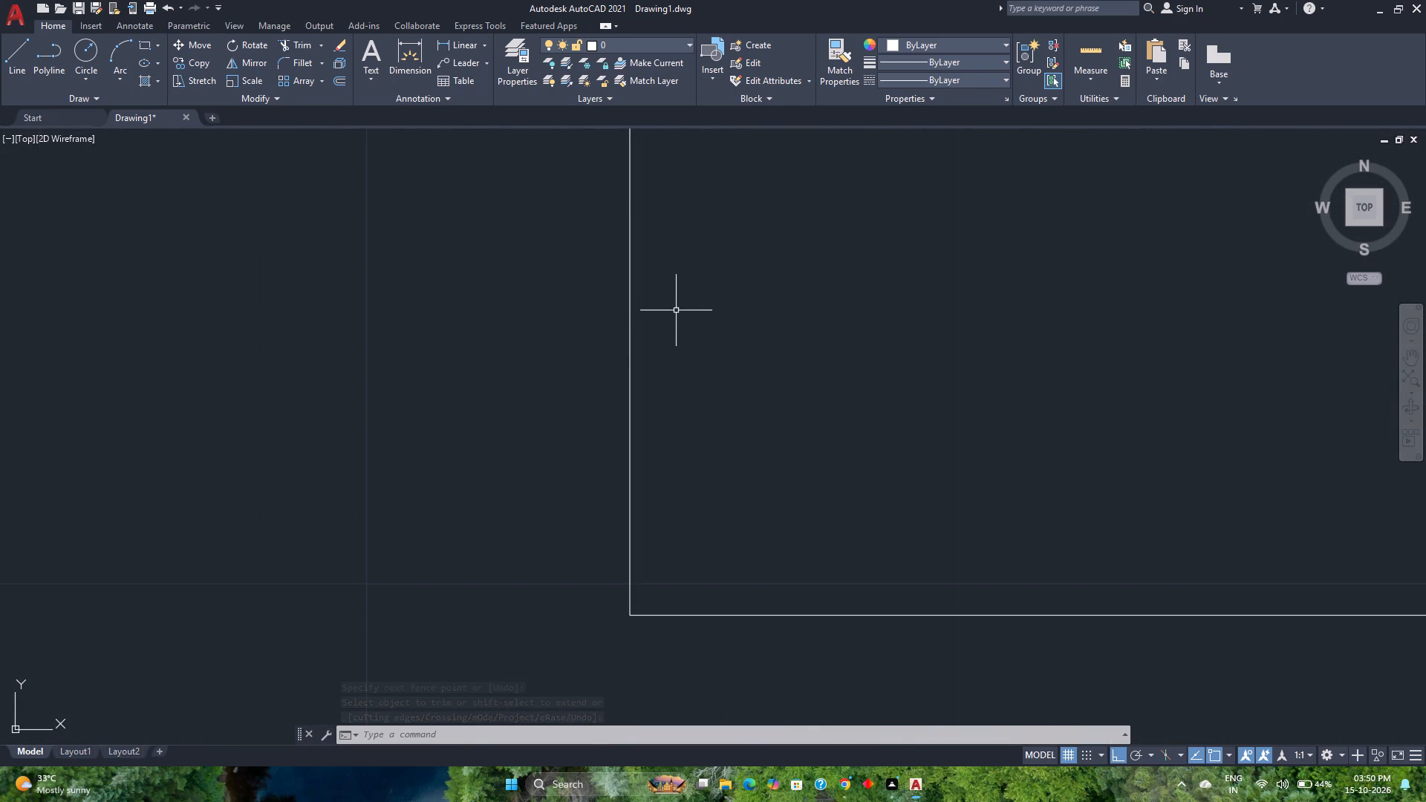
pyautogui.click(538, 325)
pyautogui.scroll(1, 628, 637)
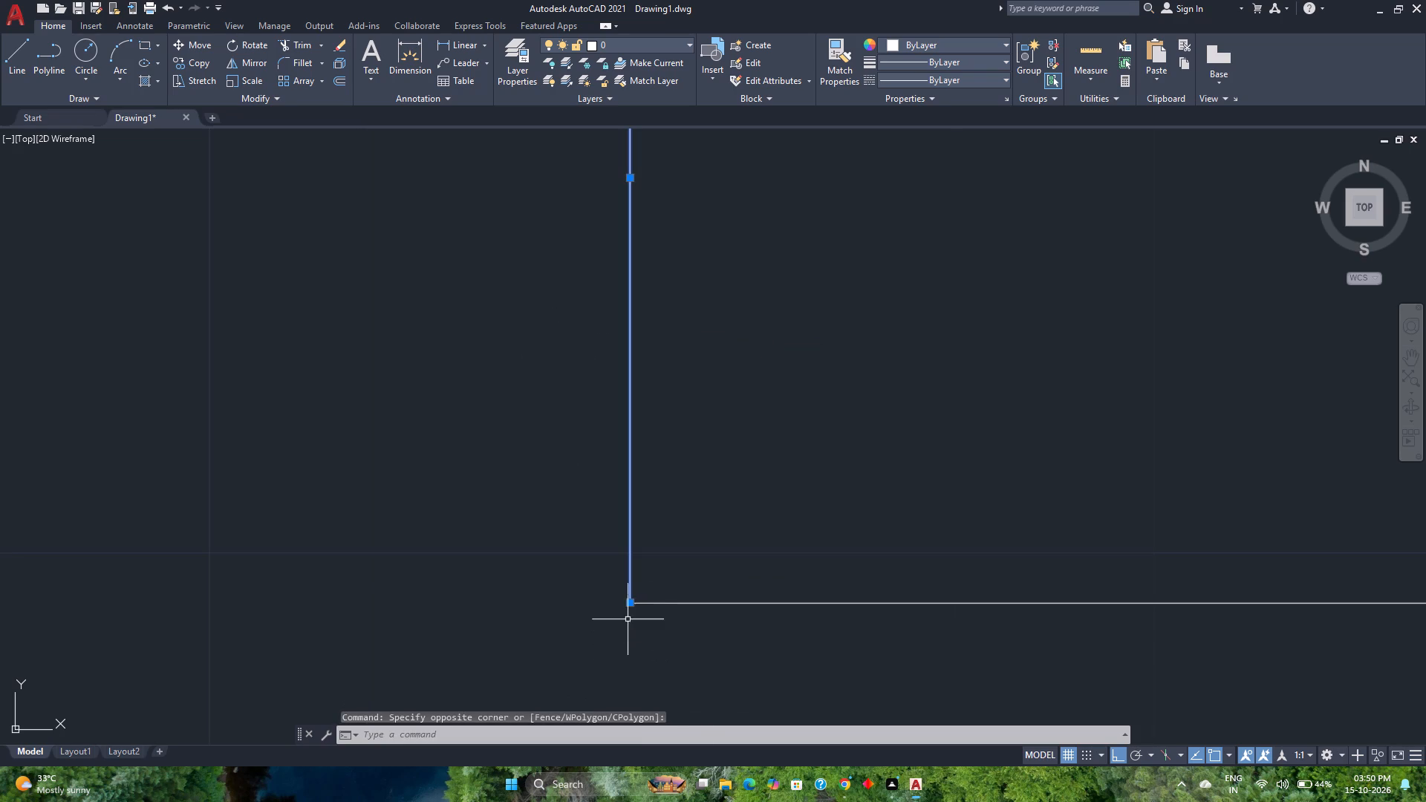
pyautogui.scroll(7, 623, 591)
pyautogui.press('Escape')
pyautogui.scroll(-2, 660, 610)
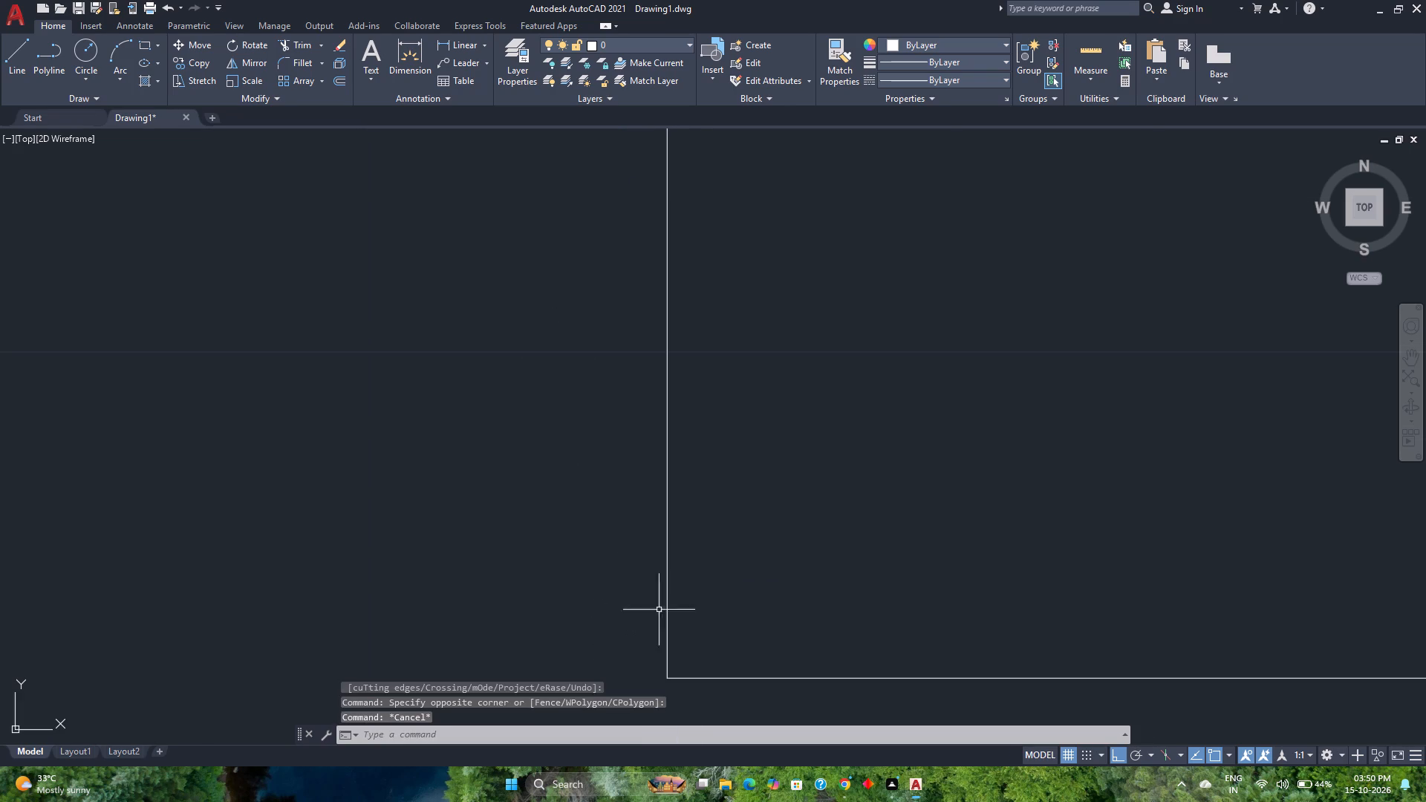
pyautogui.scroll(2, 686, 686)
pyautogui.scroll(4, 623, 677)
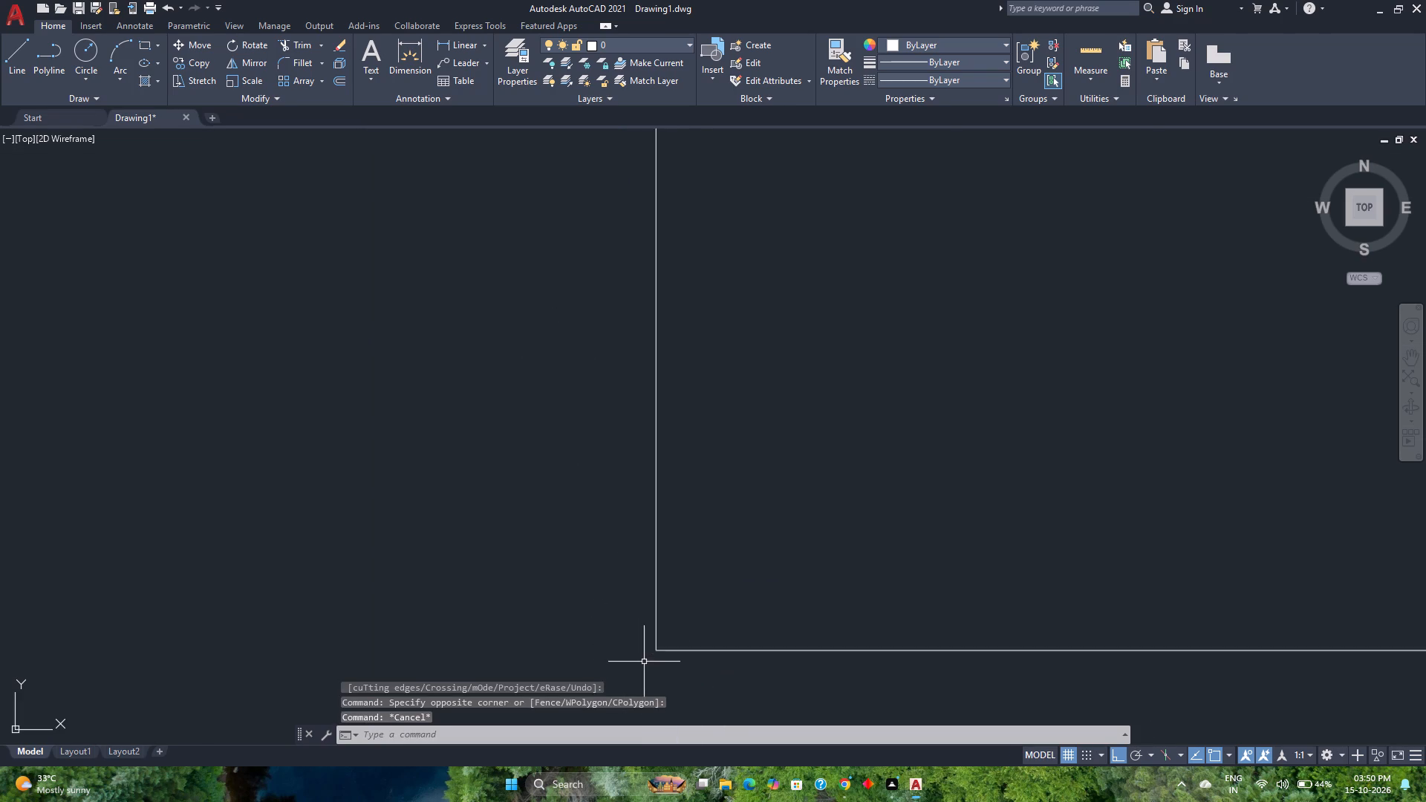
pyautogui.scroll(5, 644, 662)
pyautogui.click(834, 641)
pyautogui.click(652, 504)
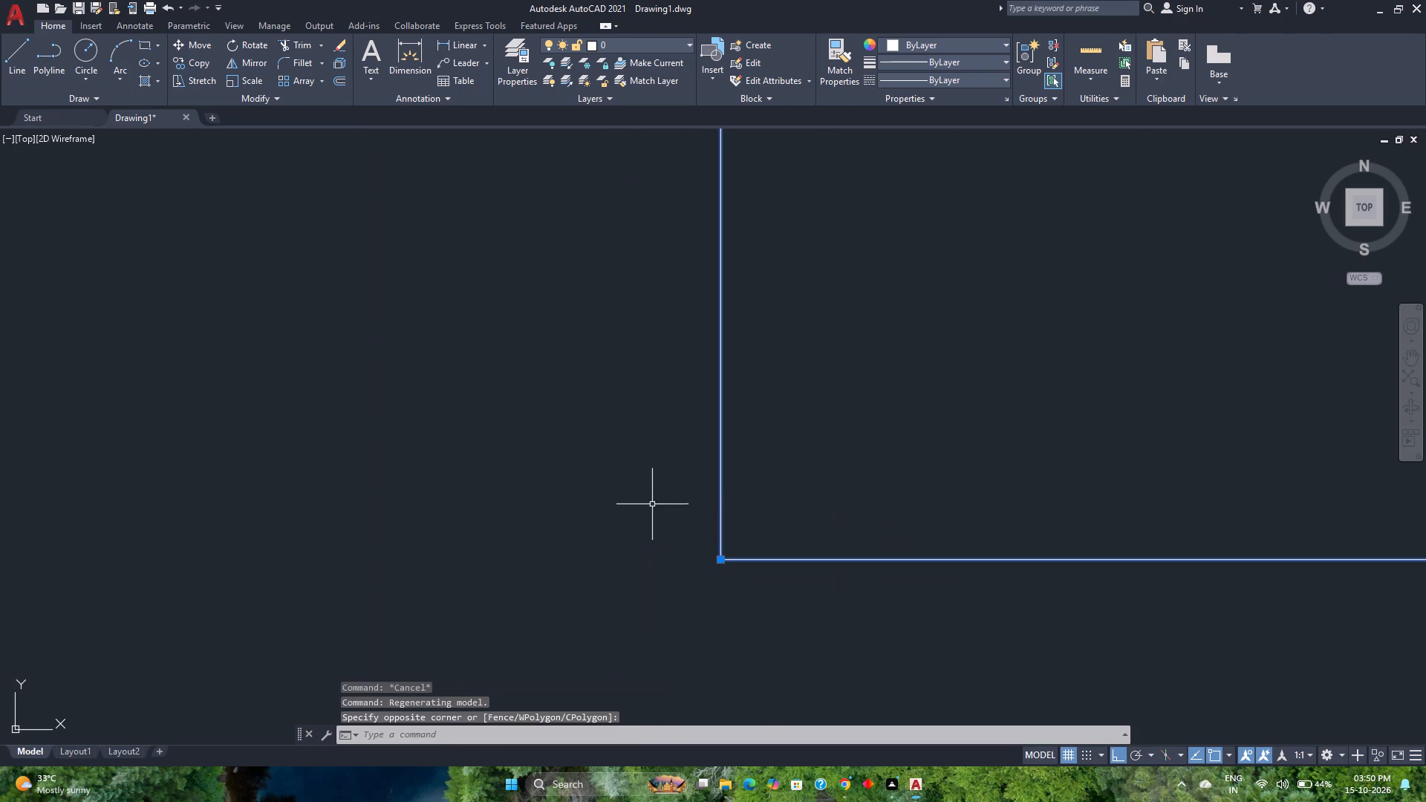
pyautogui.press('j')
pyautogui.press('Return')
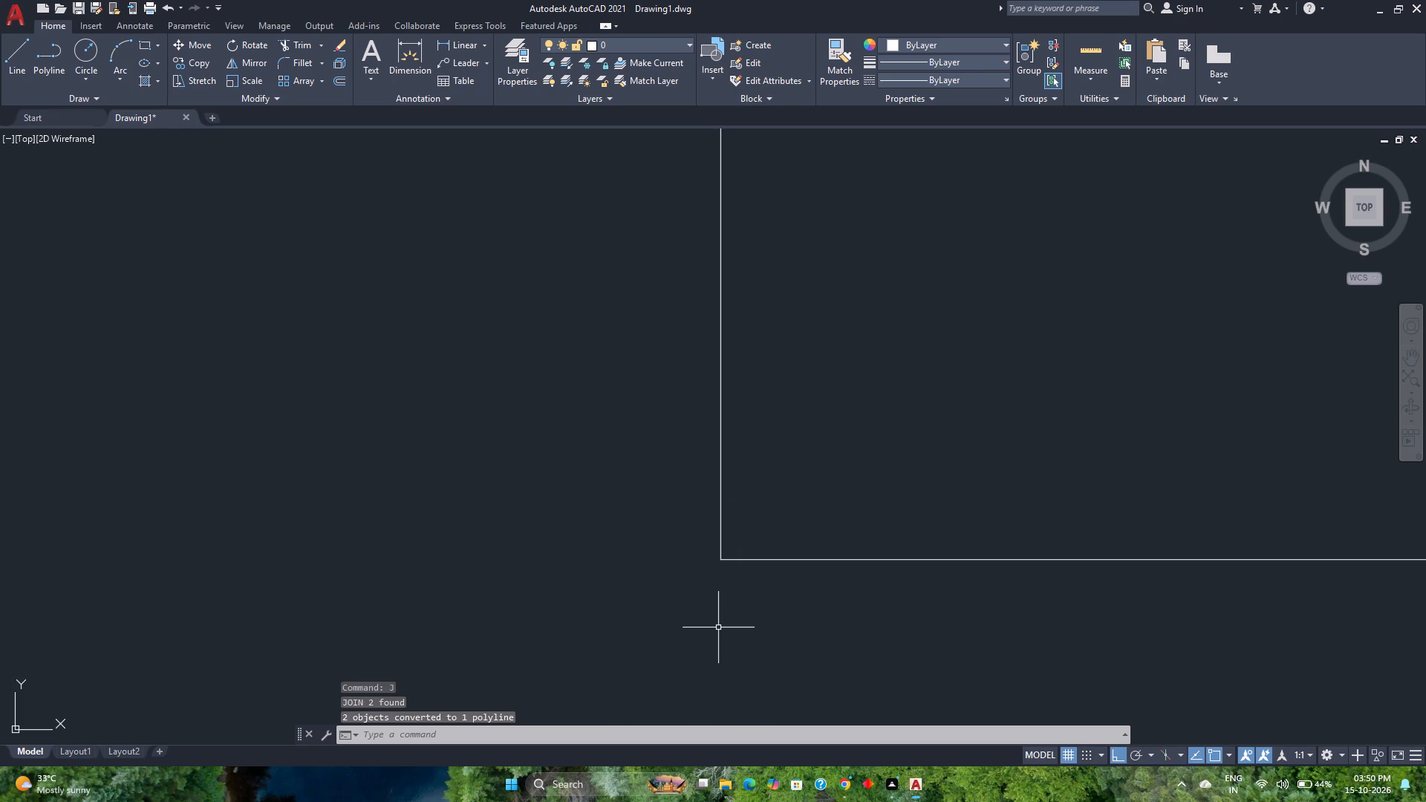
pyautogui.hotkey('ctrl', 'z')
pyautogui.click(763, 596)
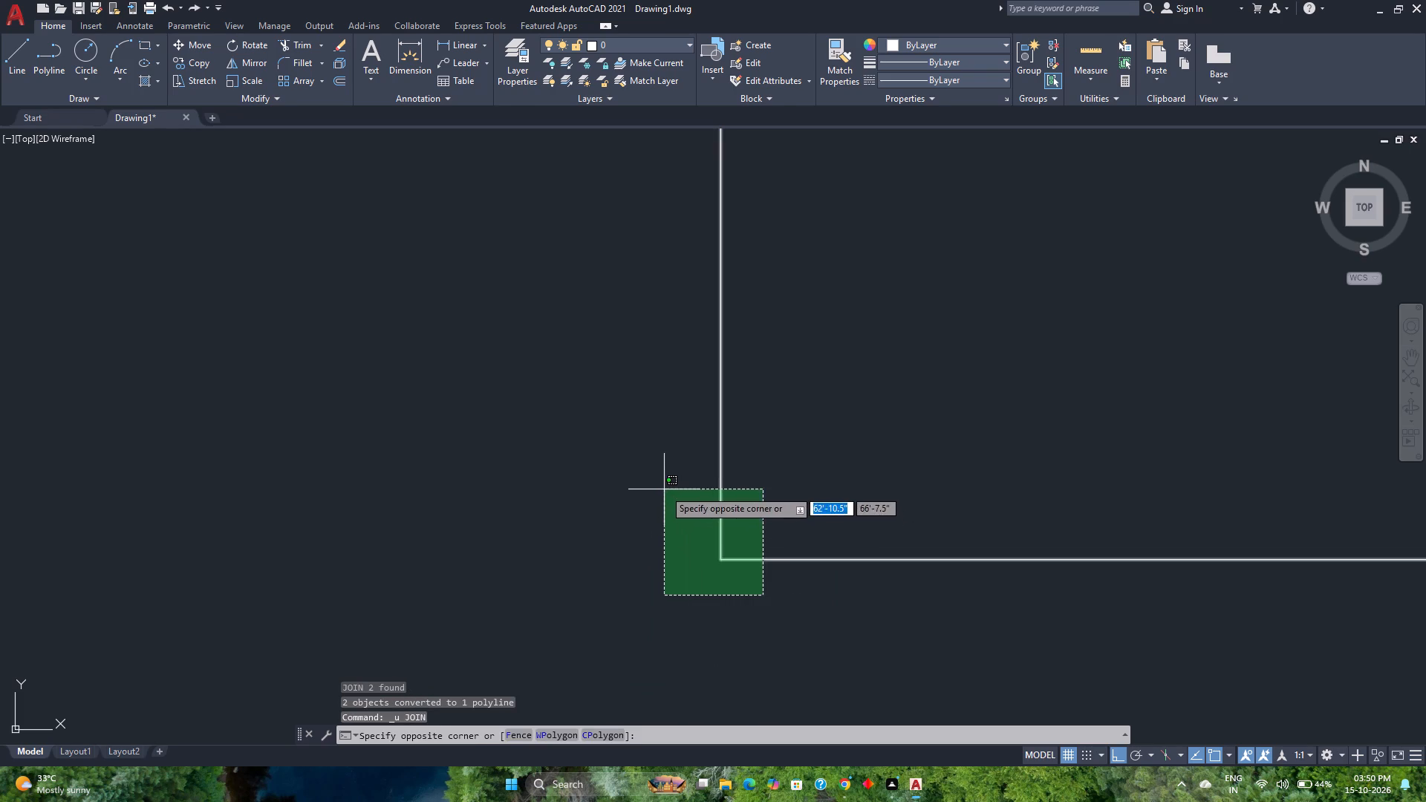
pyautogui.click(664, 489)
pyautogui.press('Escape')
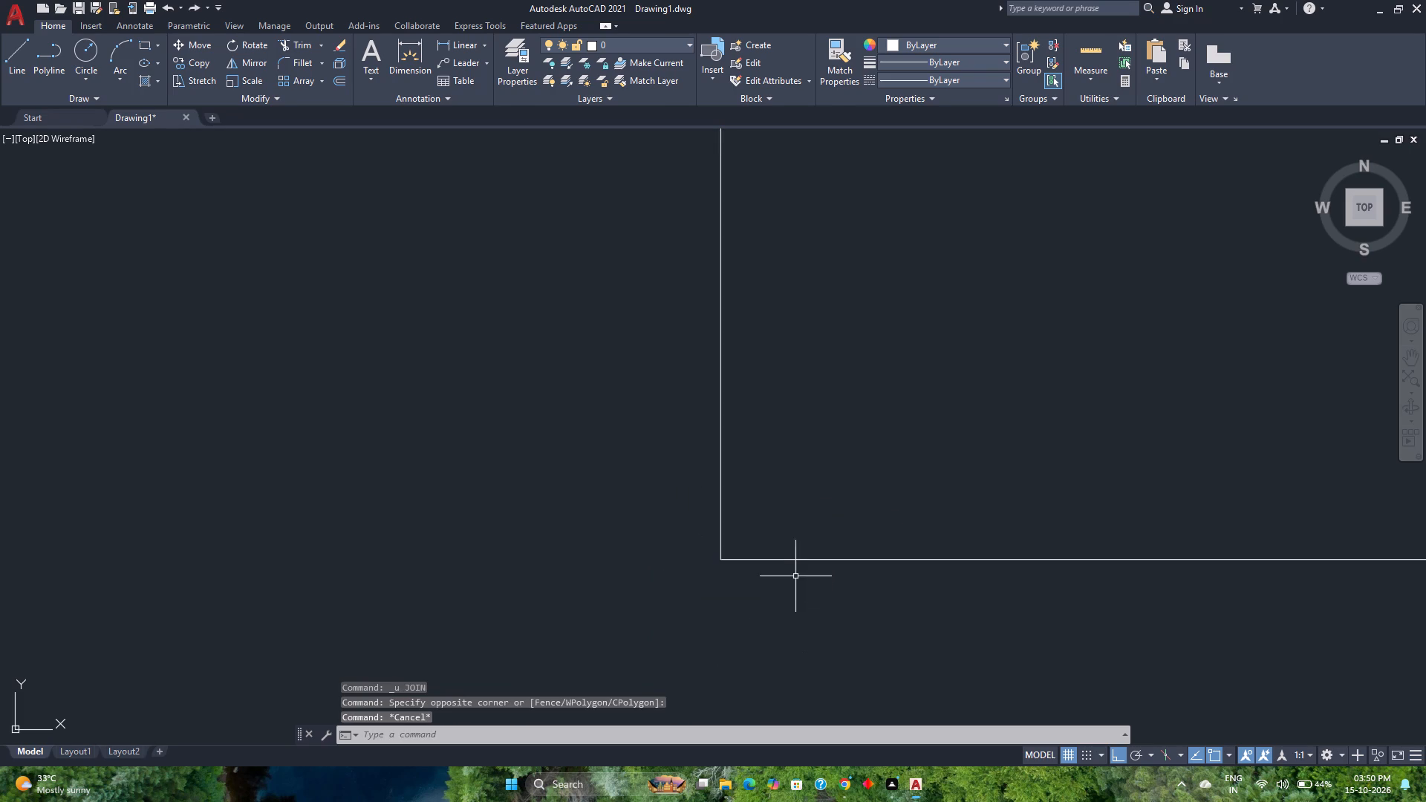
# Measure the lower-right room and the adjoining passage area around the shortened partition wall.
pyautogui.scroll(-4, 786, 624)
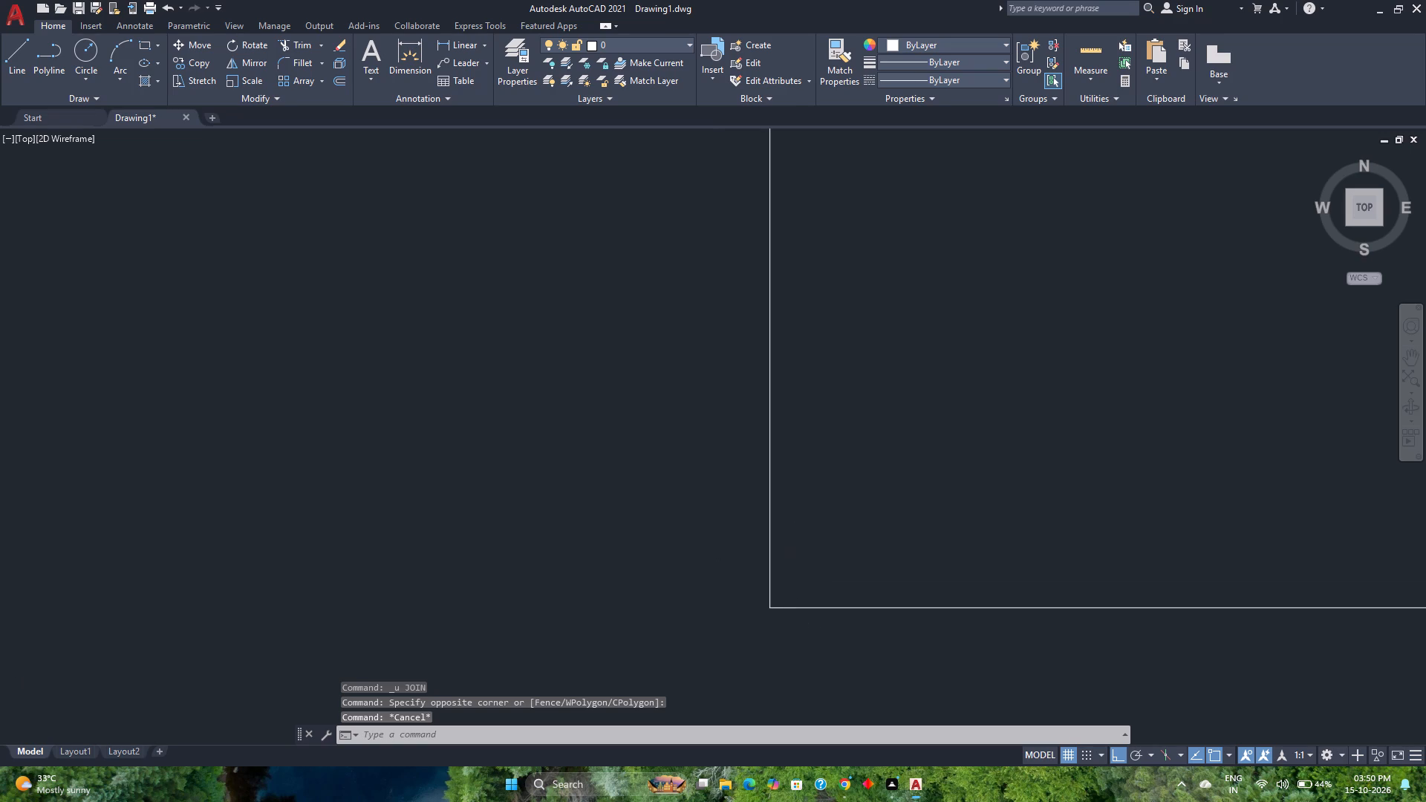
pyautogui.scroll(-20, 785, 624)
pyautogui.scroll(-8, 785, 624)
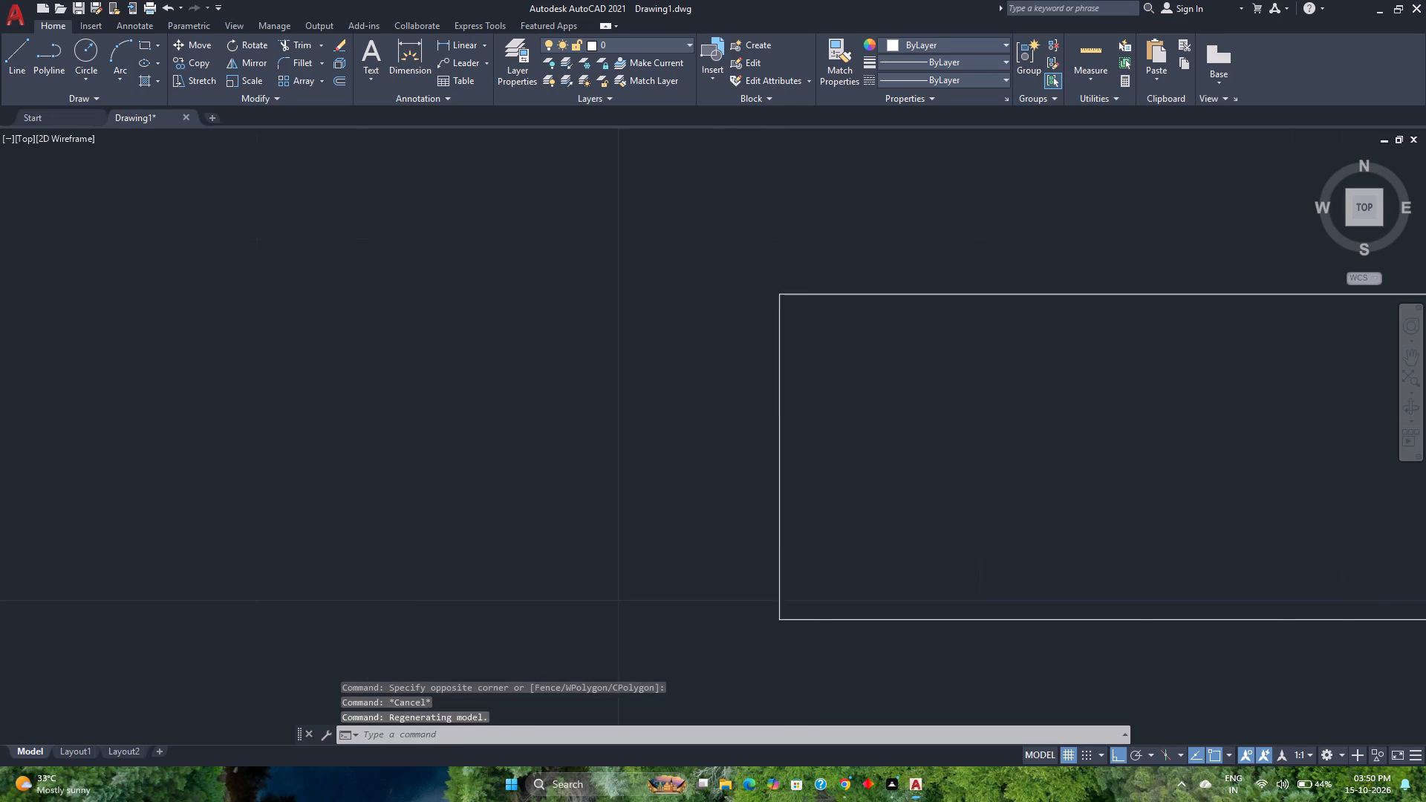
pyautogui.scroll(-12, 779, 619)
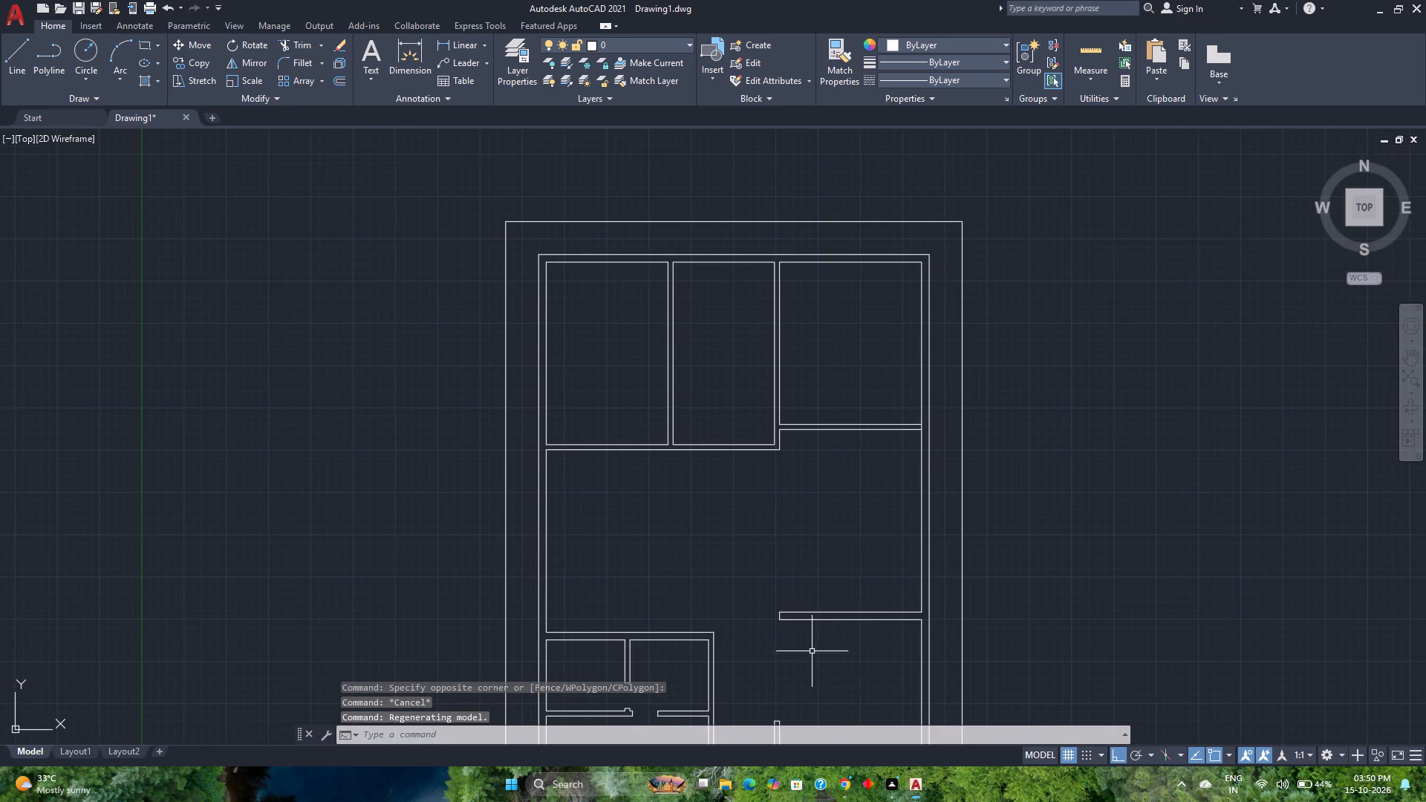
pyautogui.moveTo(807, 672); pyautogui.dragTo(815, 390, button='middle')
pyautogui.scroll(-1, 815, 390)
pyautogui.middleClick(815, 390)
pyautogui.middleClick(815, 390)
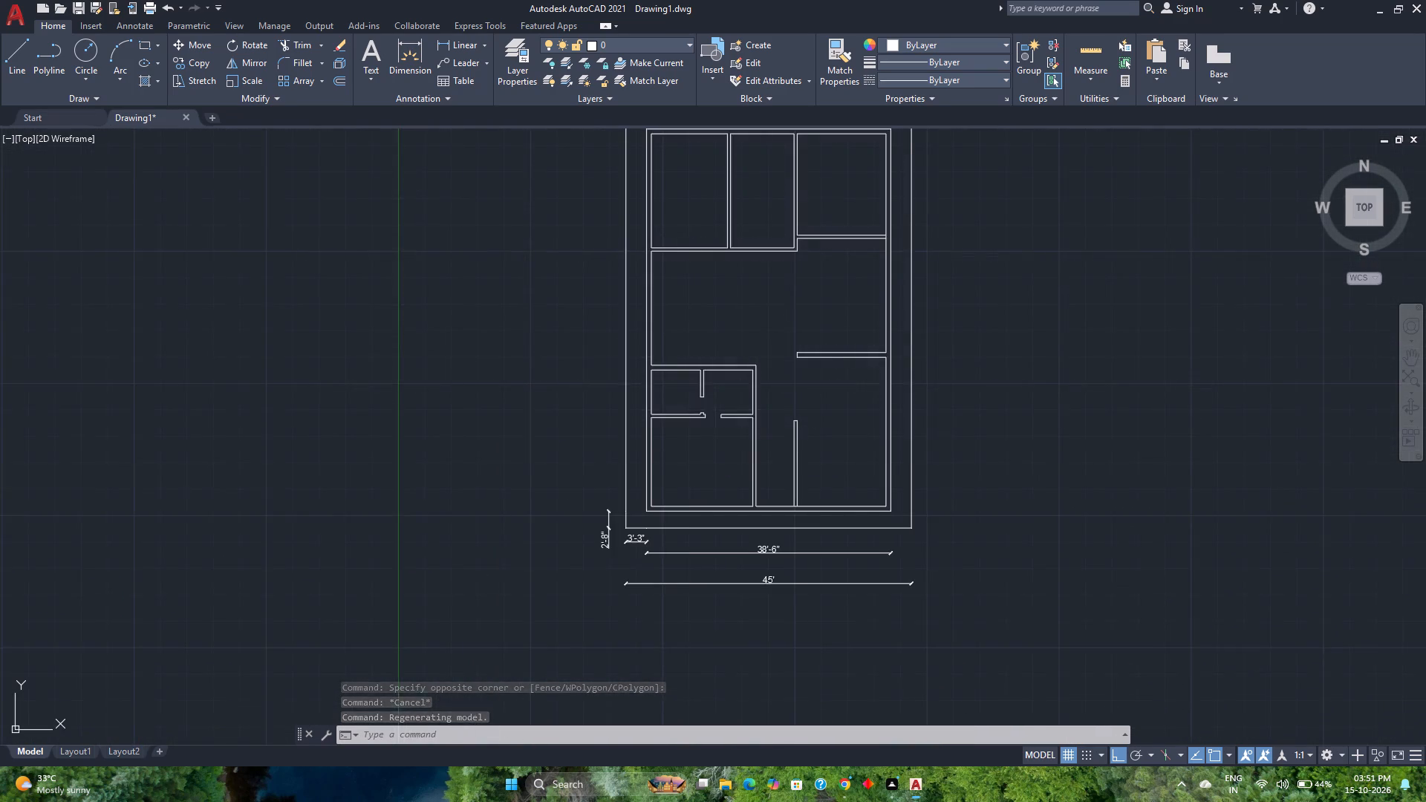
pyautogui.moveTo(803, 546); pyautogui.dragTo(708, 450, button='middle')
pyautogui.middleClick(708, 450)
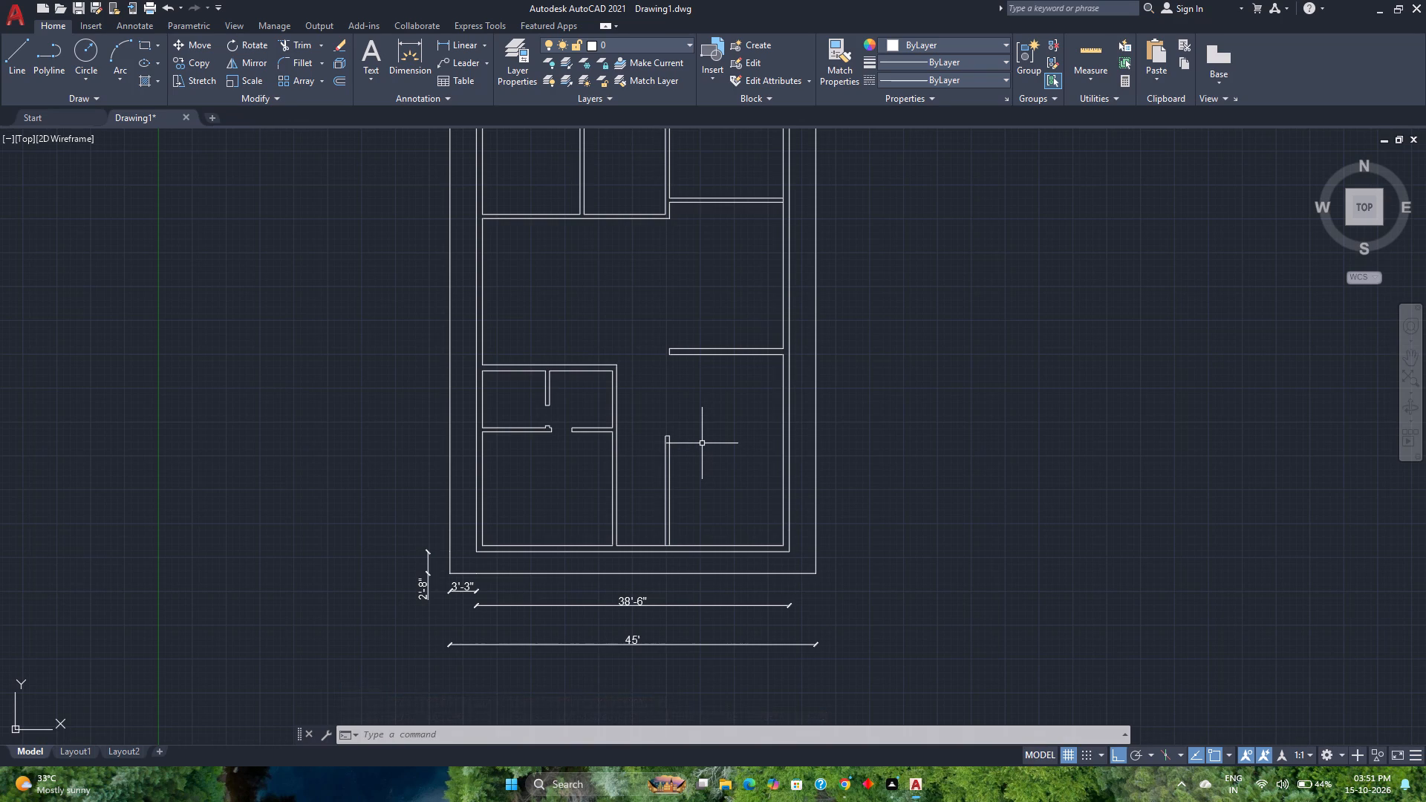
pyautogui.scroll(-1, 702, 443)
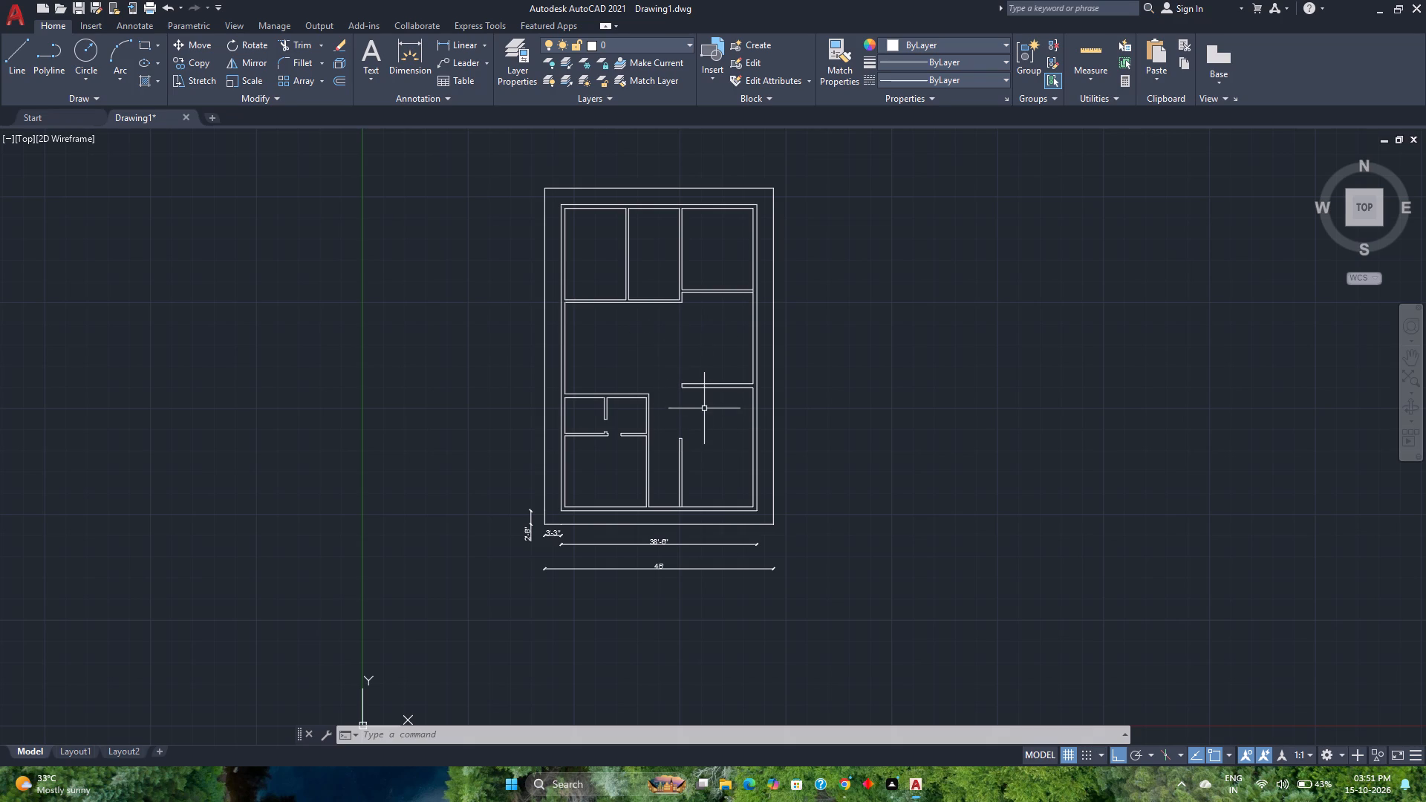
pyautogui.click(1104, 55)
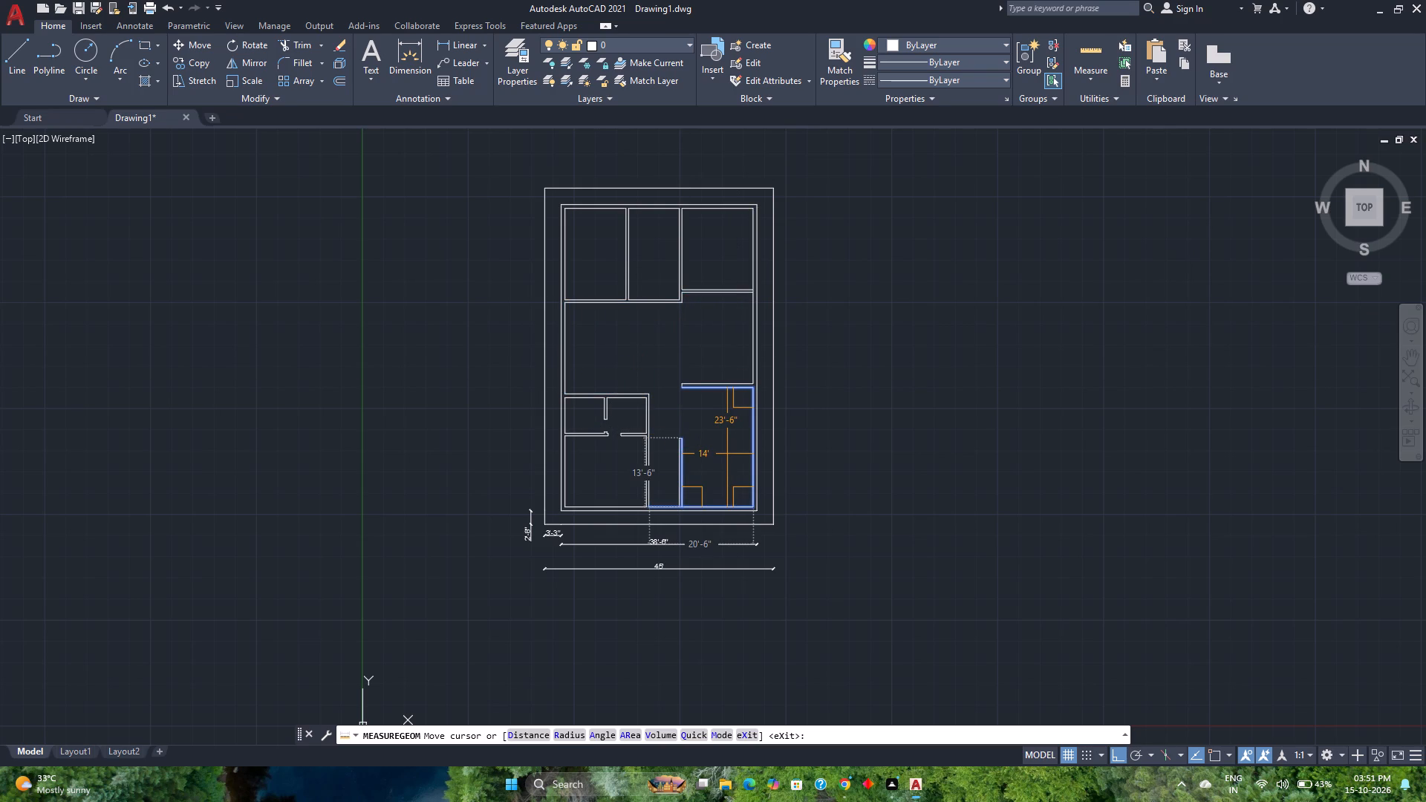
pyautogui.moveTo(727, 454); pyautogui.dragTo(752, 477, button='middle')
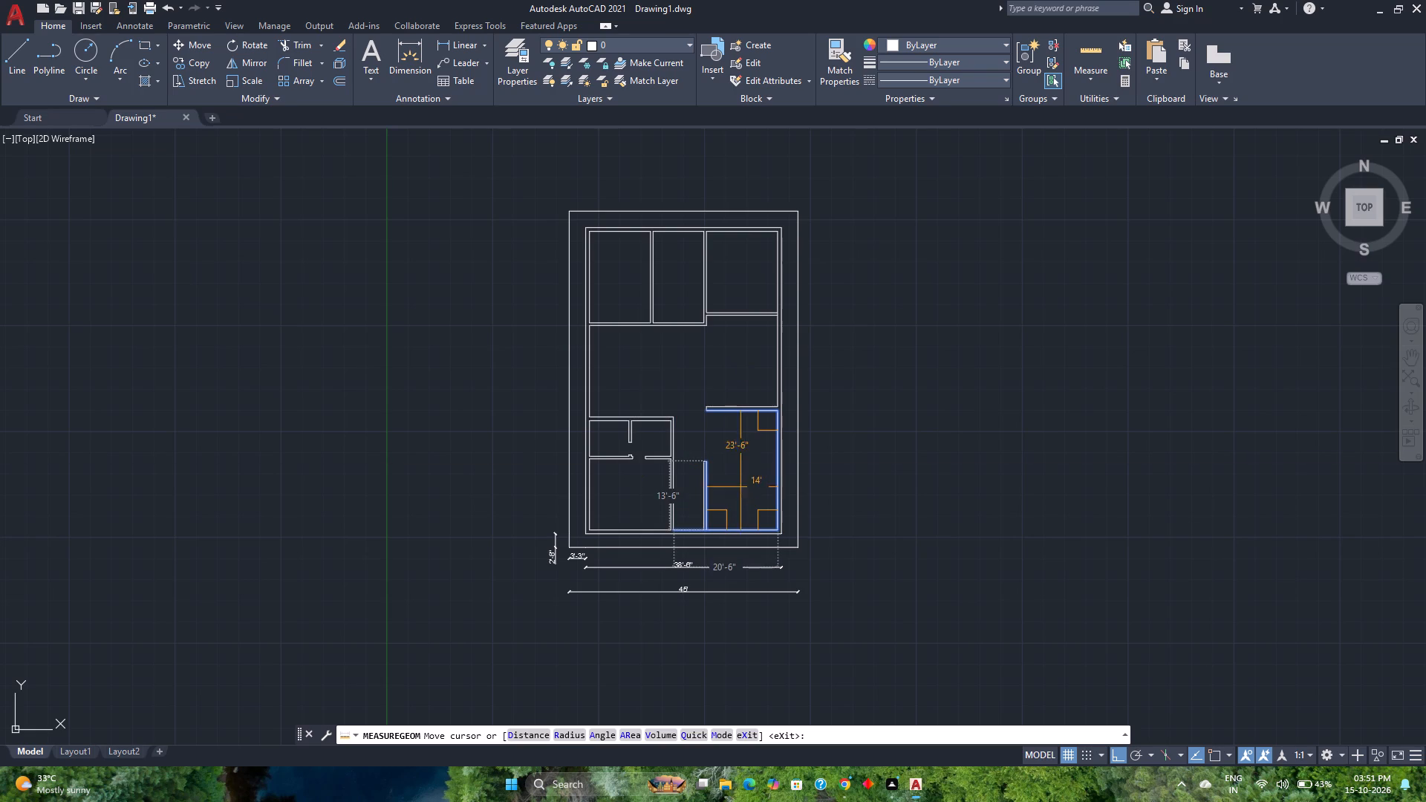
pyautogui.scroll(2, 752, 514)
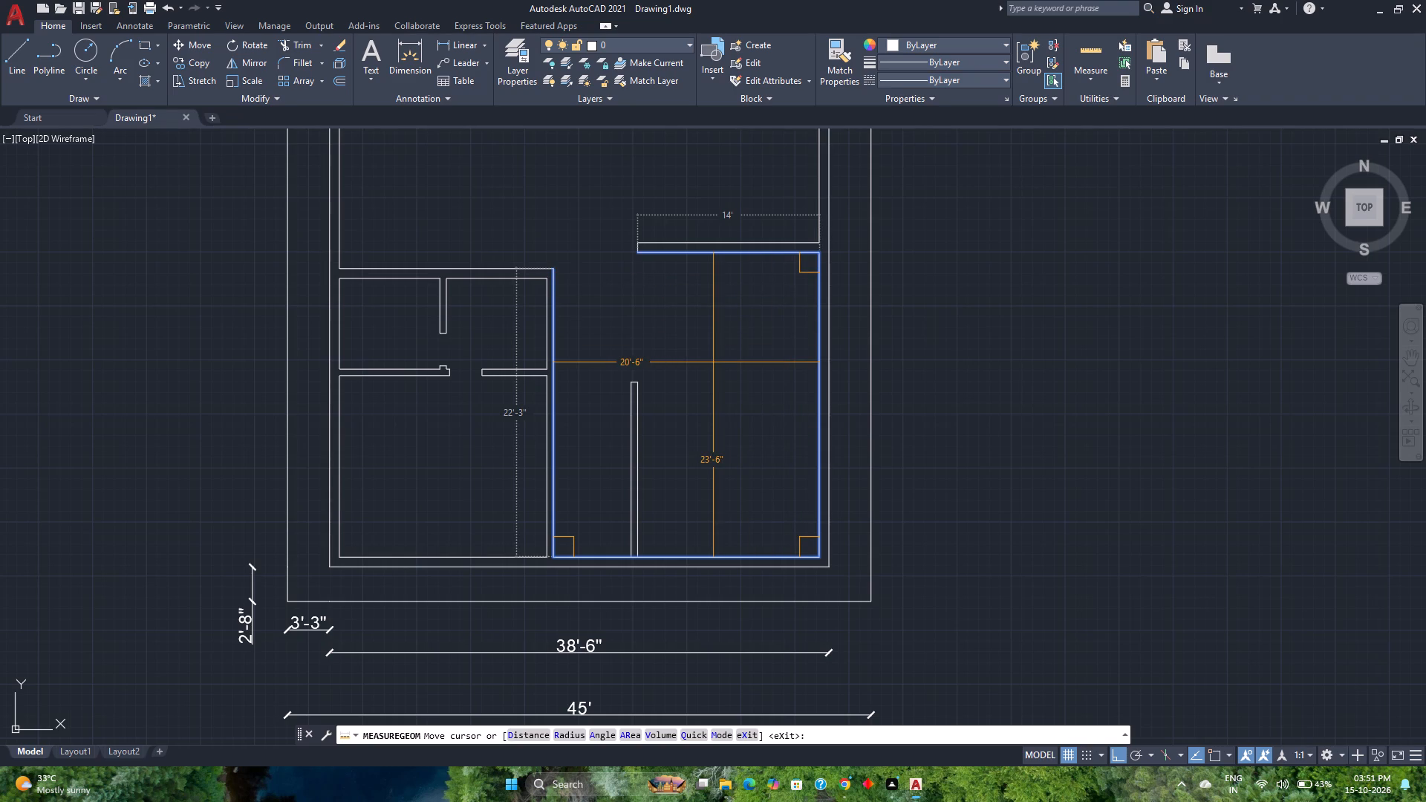
pyautogui.press('Escape')
pyautogui.scroll(-1, 713, 362)
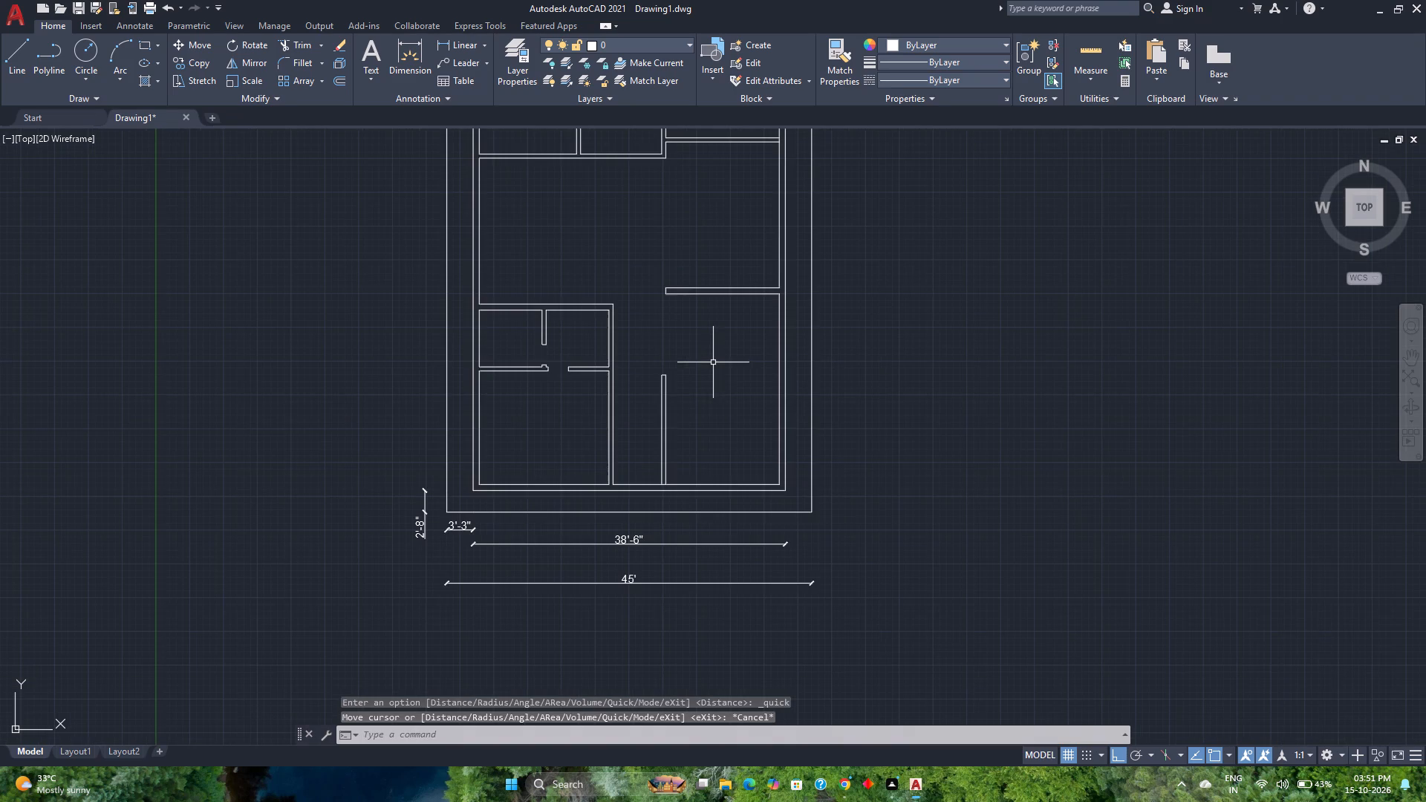
pyautogui.moveTo(695, 387); pyautogui.dragTo(740, 374, button='middle')
pyautogui.middleClick(740, 374)
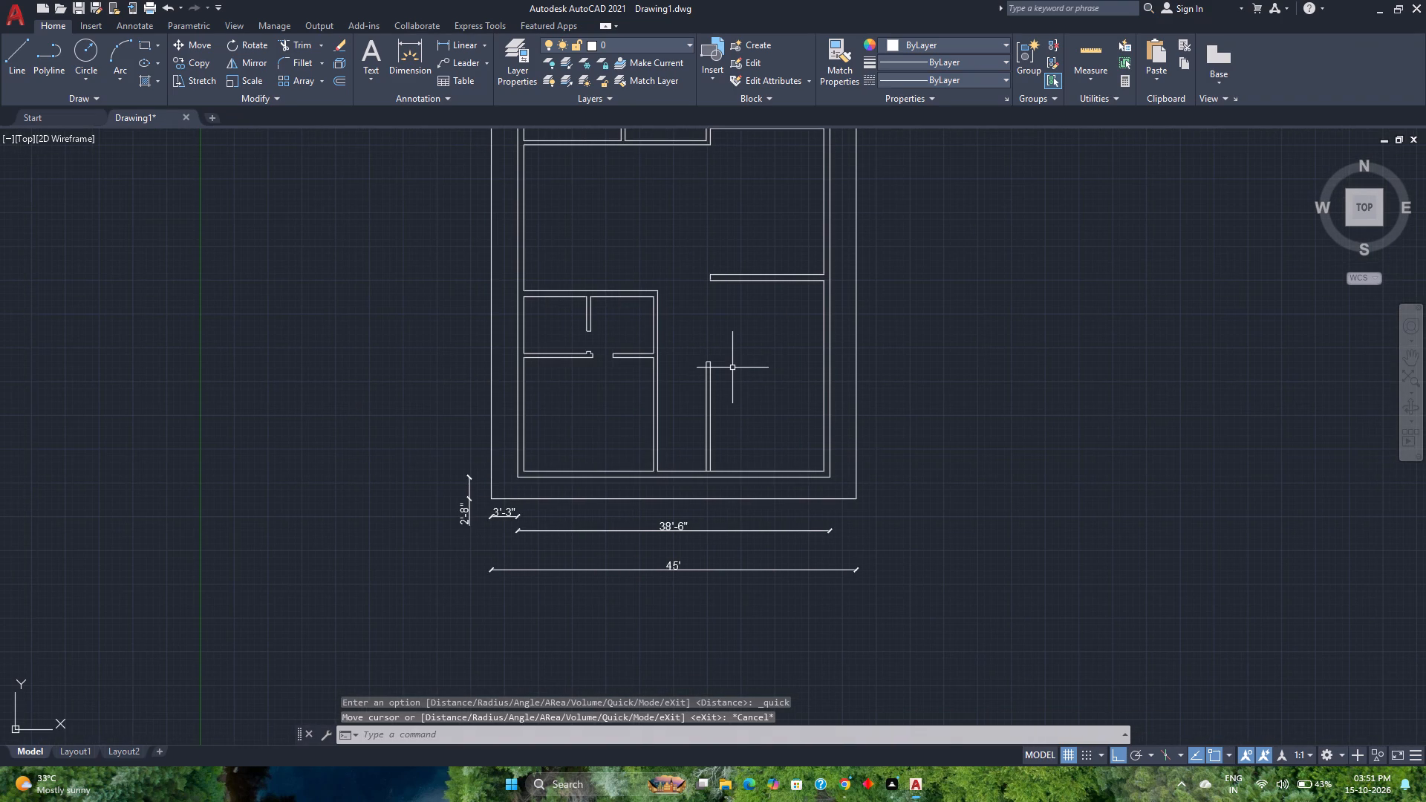
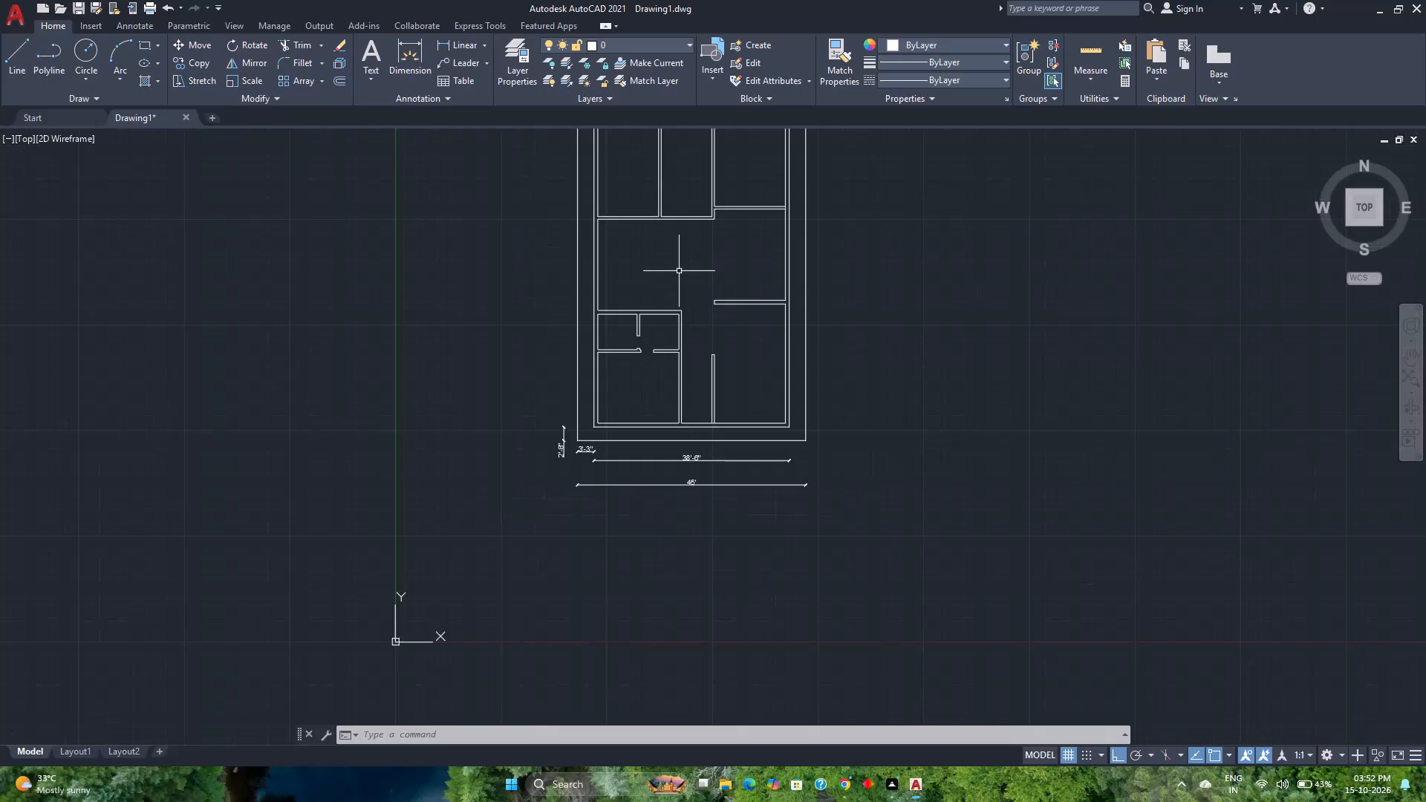
# Measure the width and length of the upper-left room.
pyautogui.moveTo(679, 271); pyautogui.dragTo(677, 301, button='middle')
pyautogui.middleClick(677, 301)
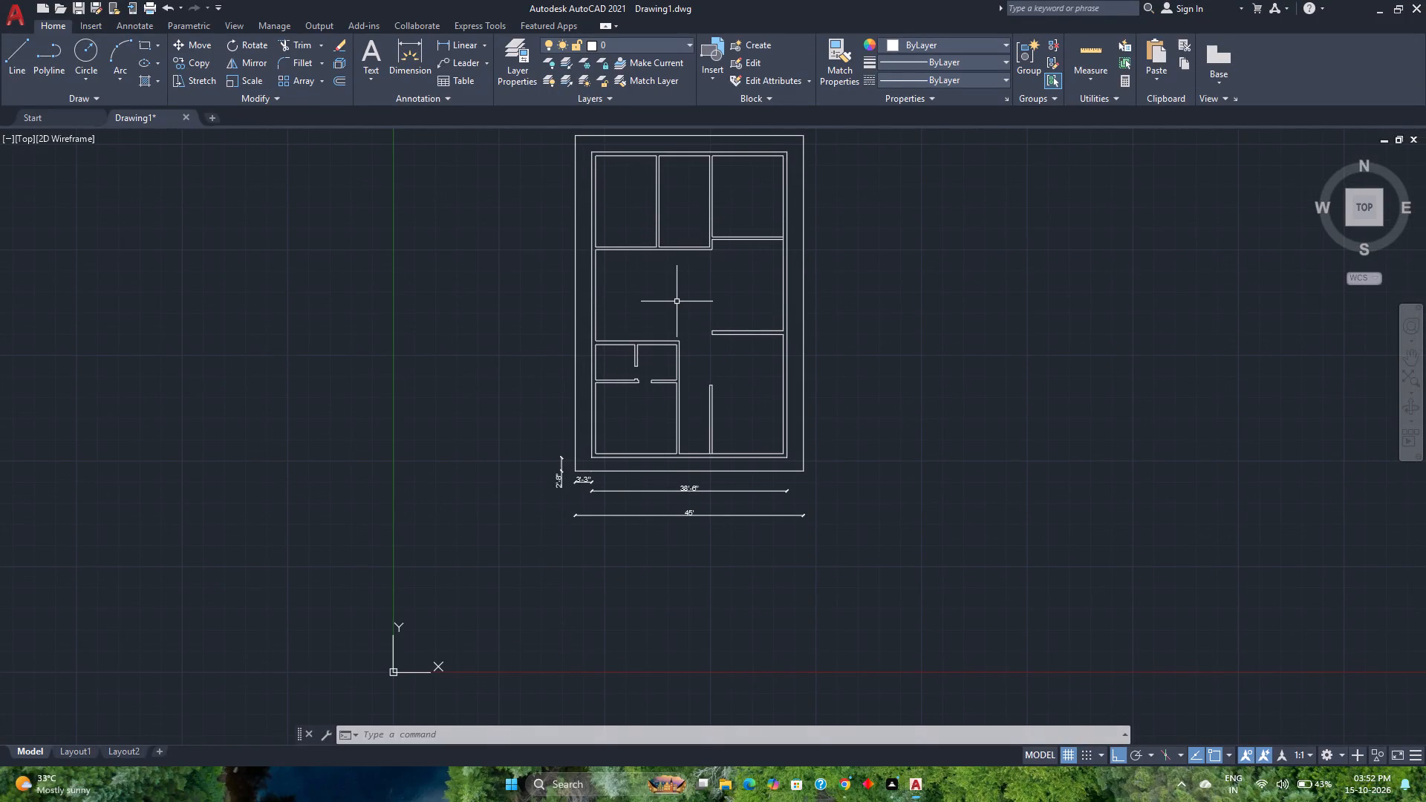
pyautogui.moveTo(677, 297); pyautogui.dragTo(685, 408, button='middle')
pyautogui.middleClick(685, 408)
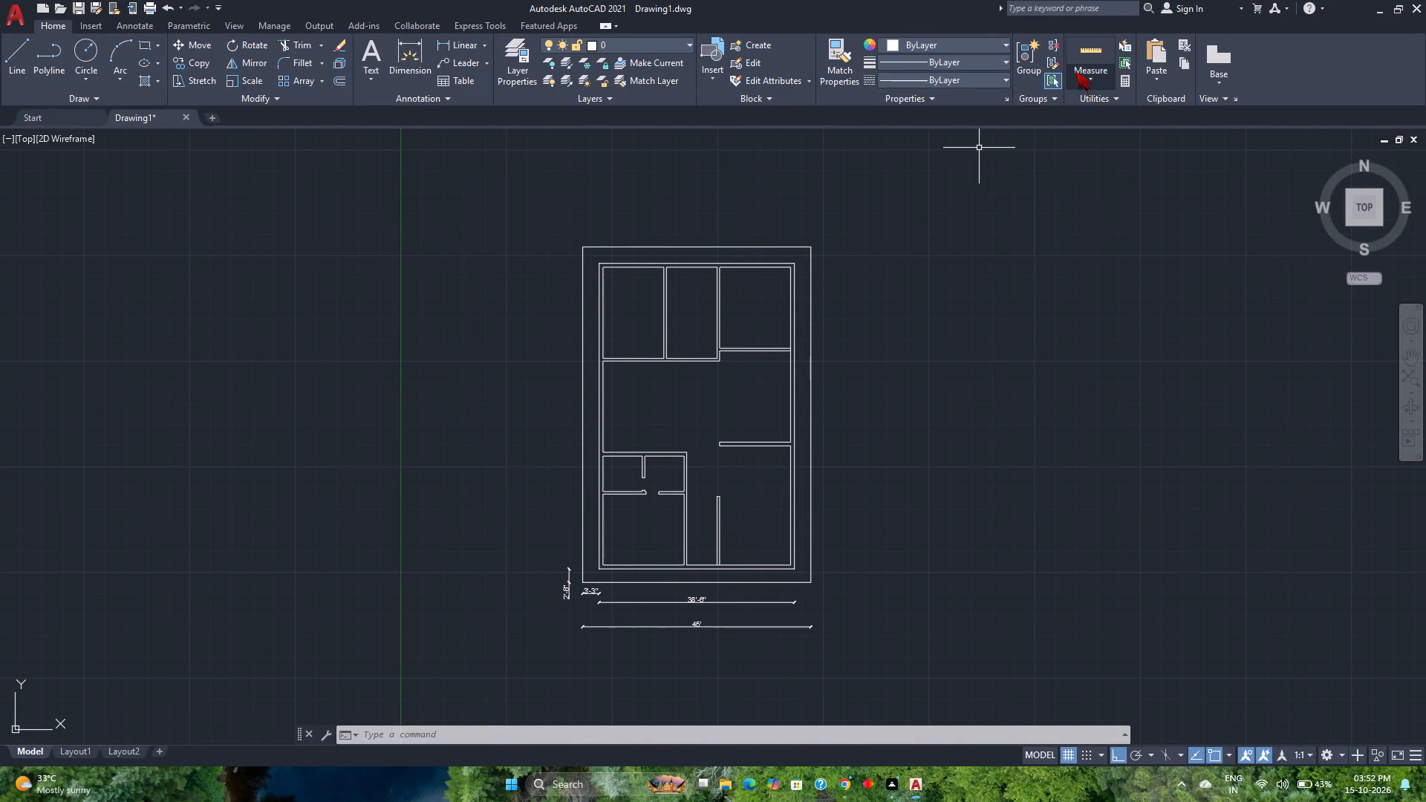
pyautogui.click(1080, 53)
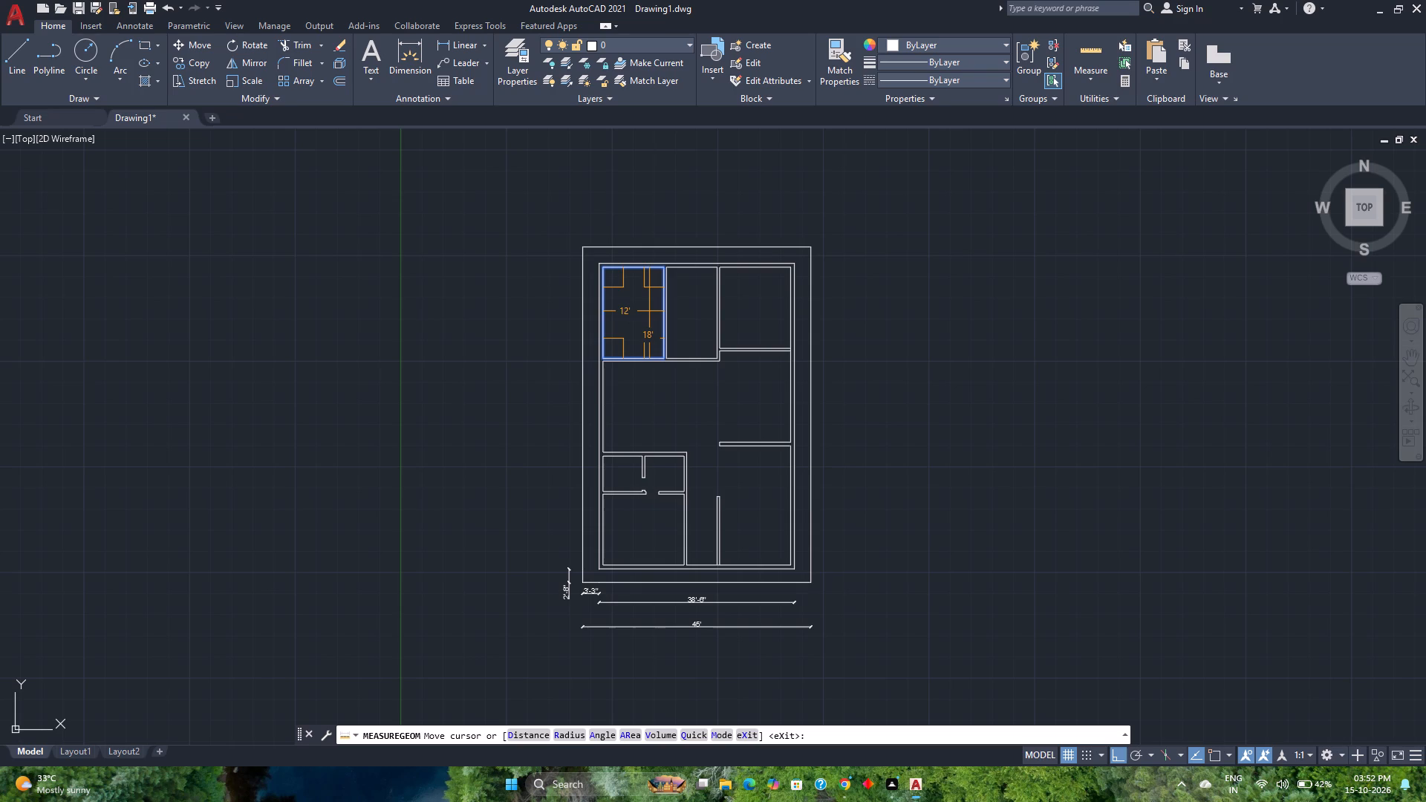
pyautogui.scroll(2, 649, 311)
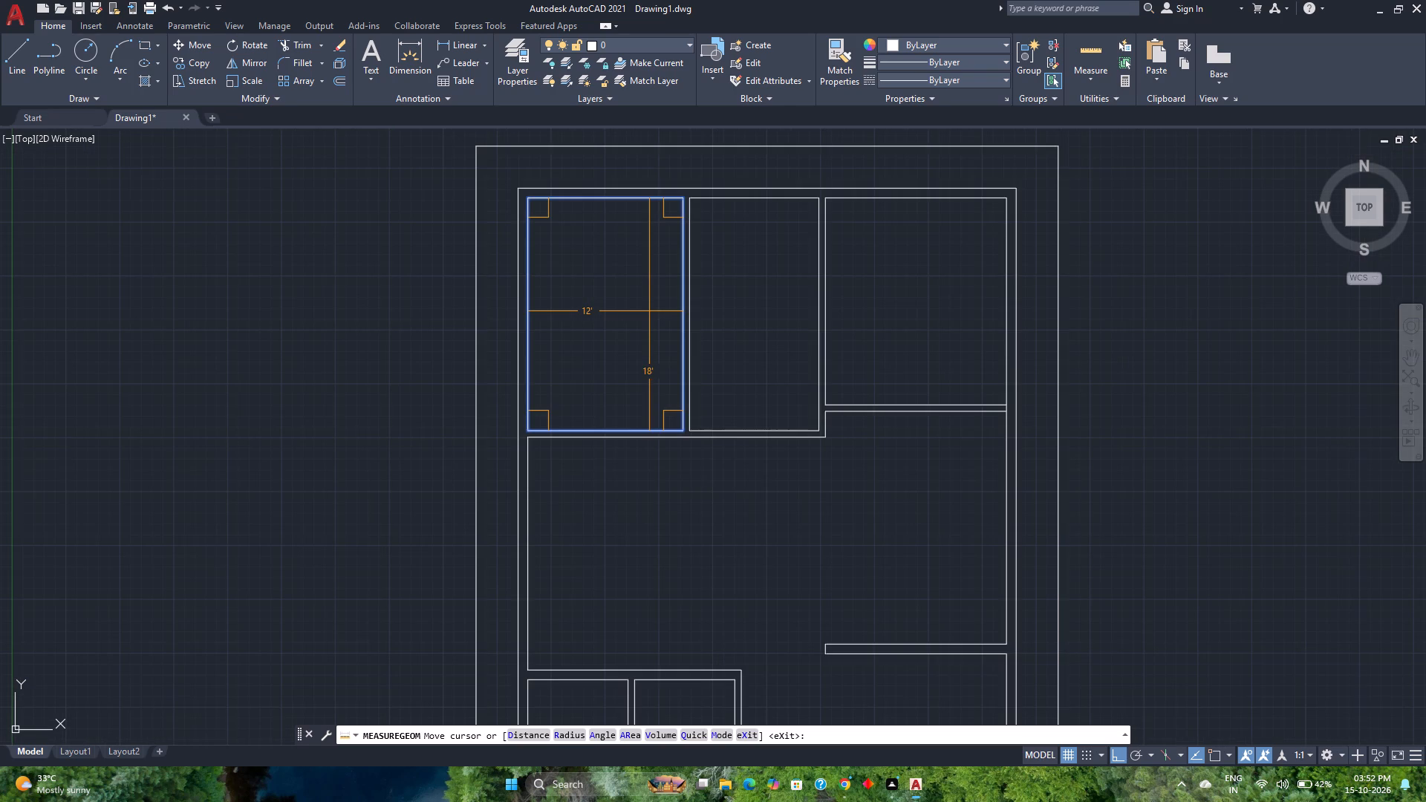
pyautogui.press('Escape')
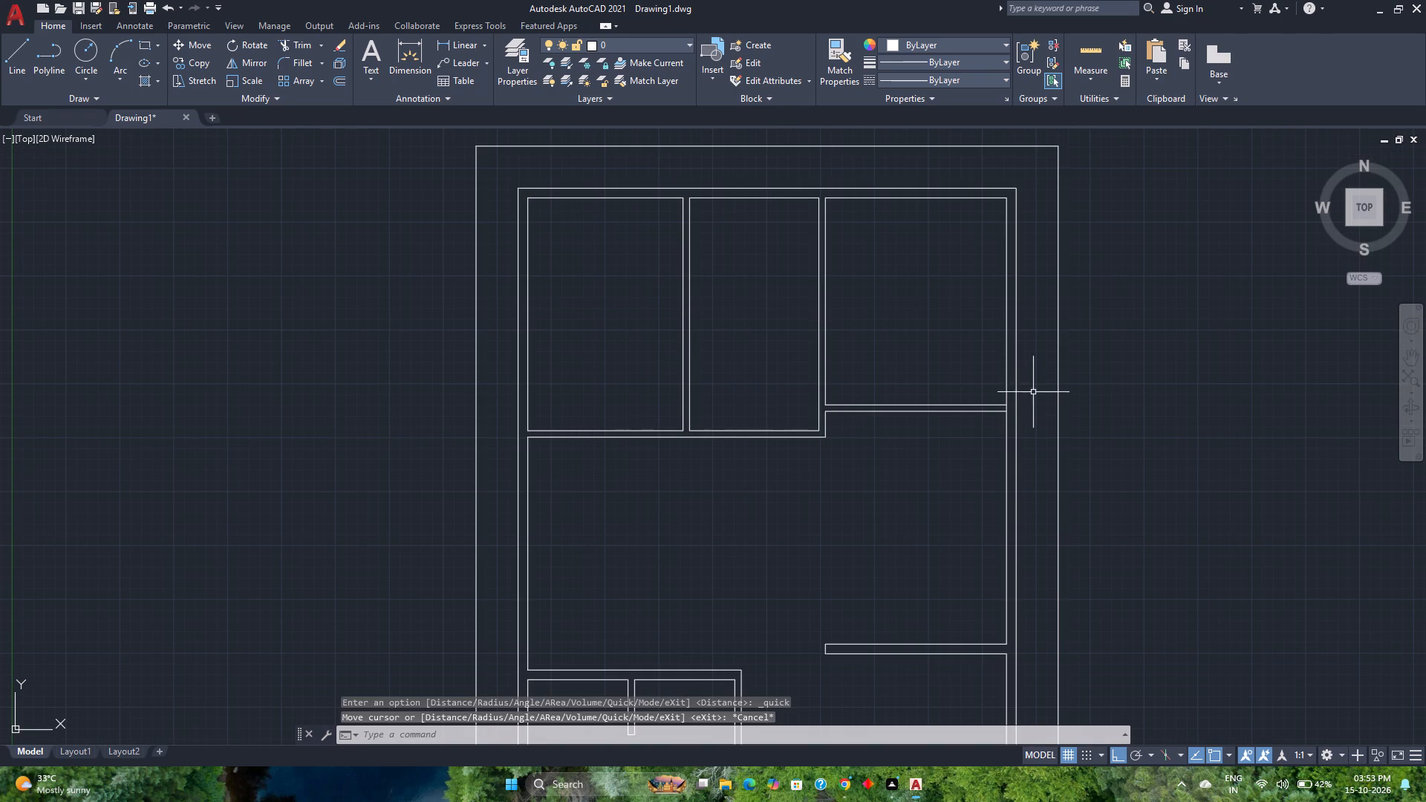
# Move the two upper partitions, the right exterior wall, both right-side horizontal walls and the short lower-right partition 2' to the right.
pyautogui.click(1038, 419)
pyautogui.click(658, 285)
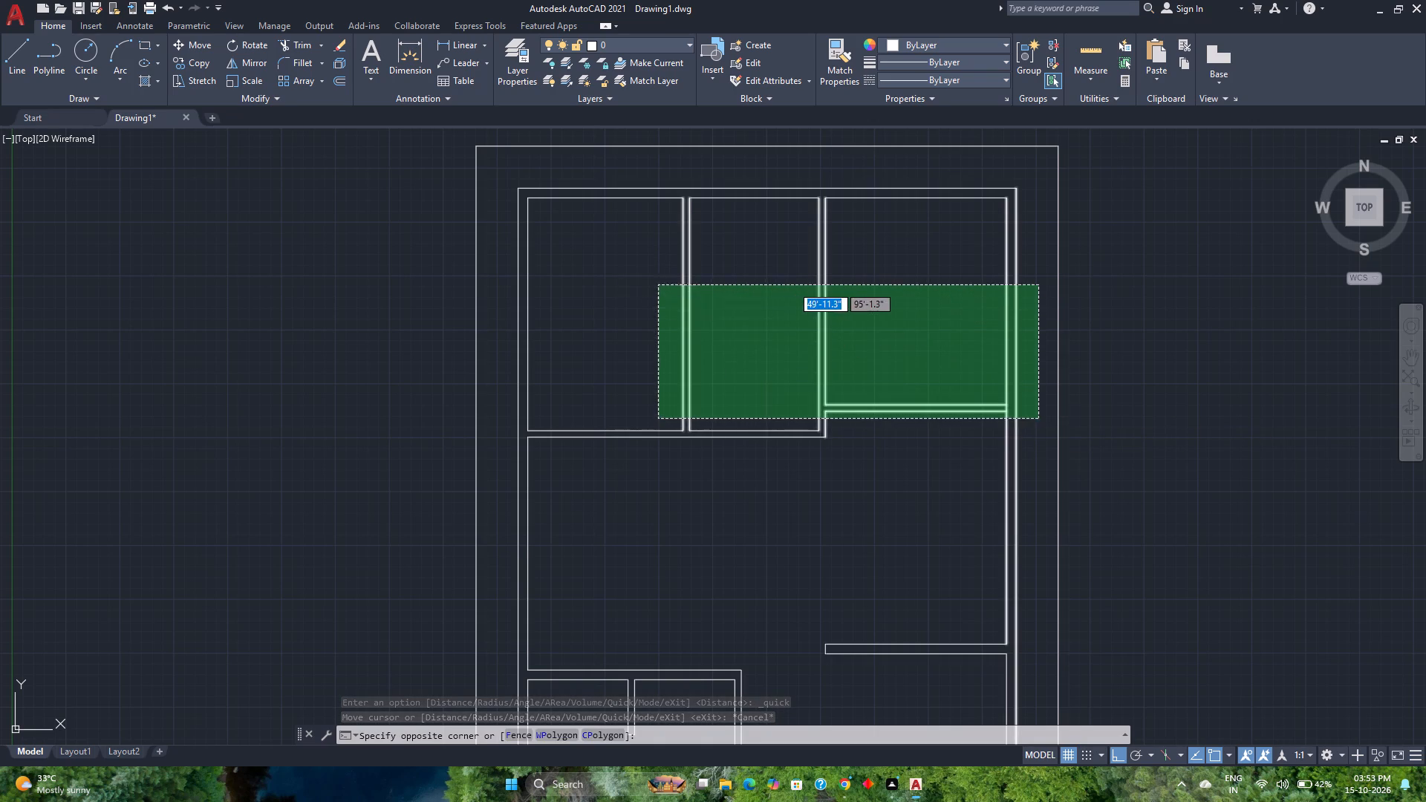
pyautogui.scroll(-3, 799, 498)
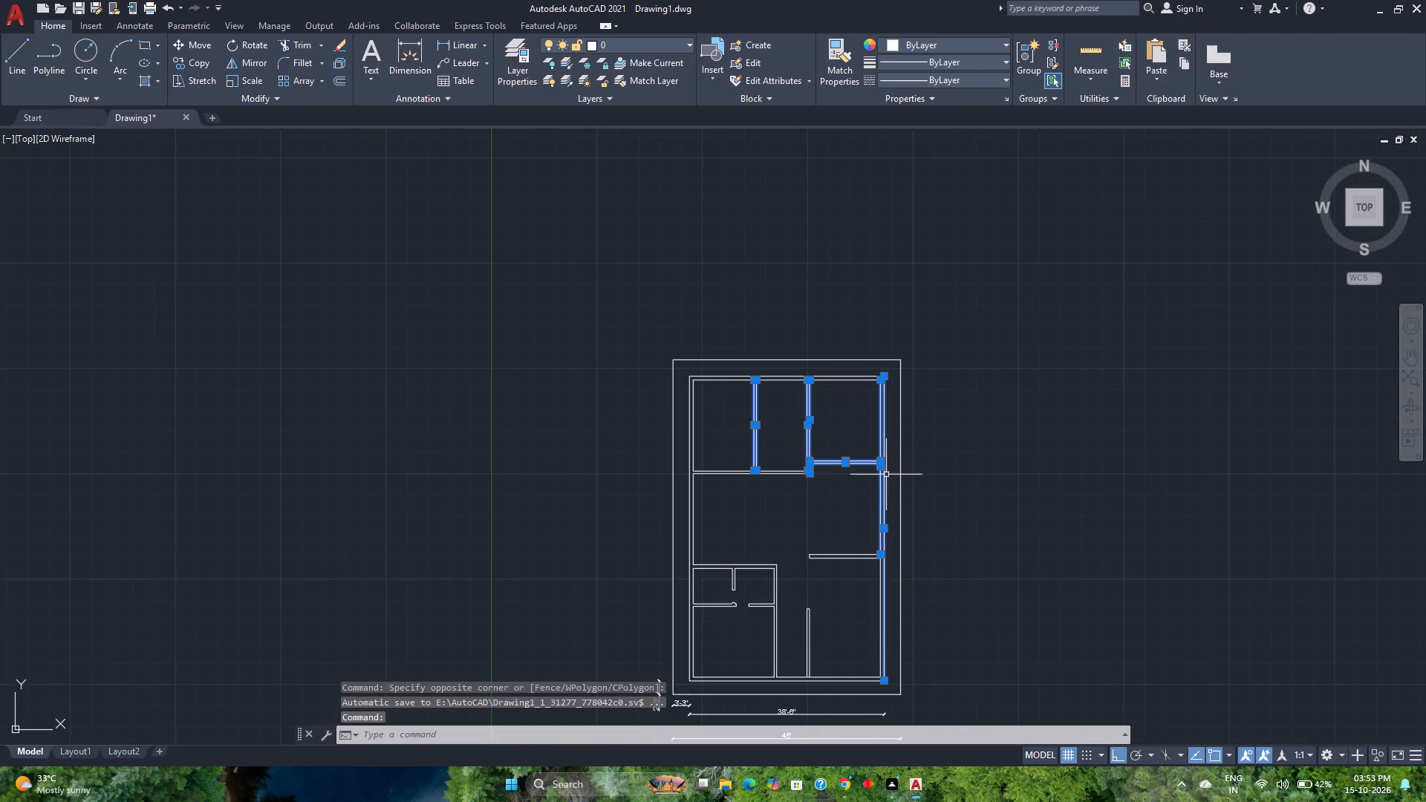
pyautogui.scroll(3, 867, 627)
pyautogui.moveTo(875, 622); pyautogui.dragTo(859, 532, button='middle')
pyautogui.middleClick(859, 530)
pyautogui.scroll(-1, 860, 500)
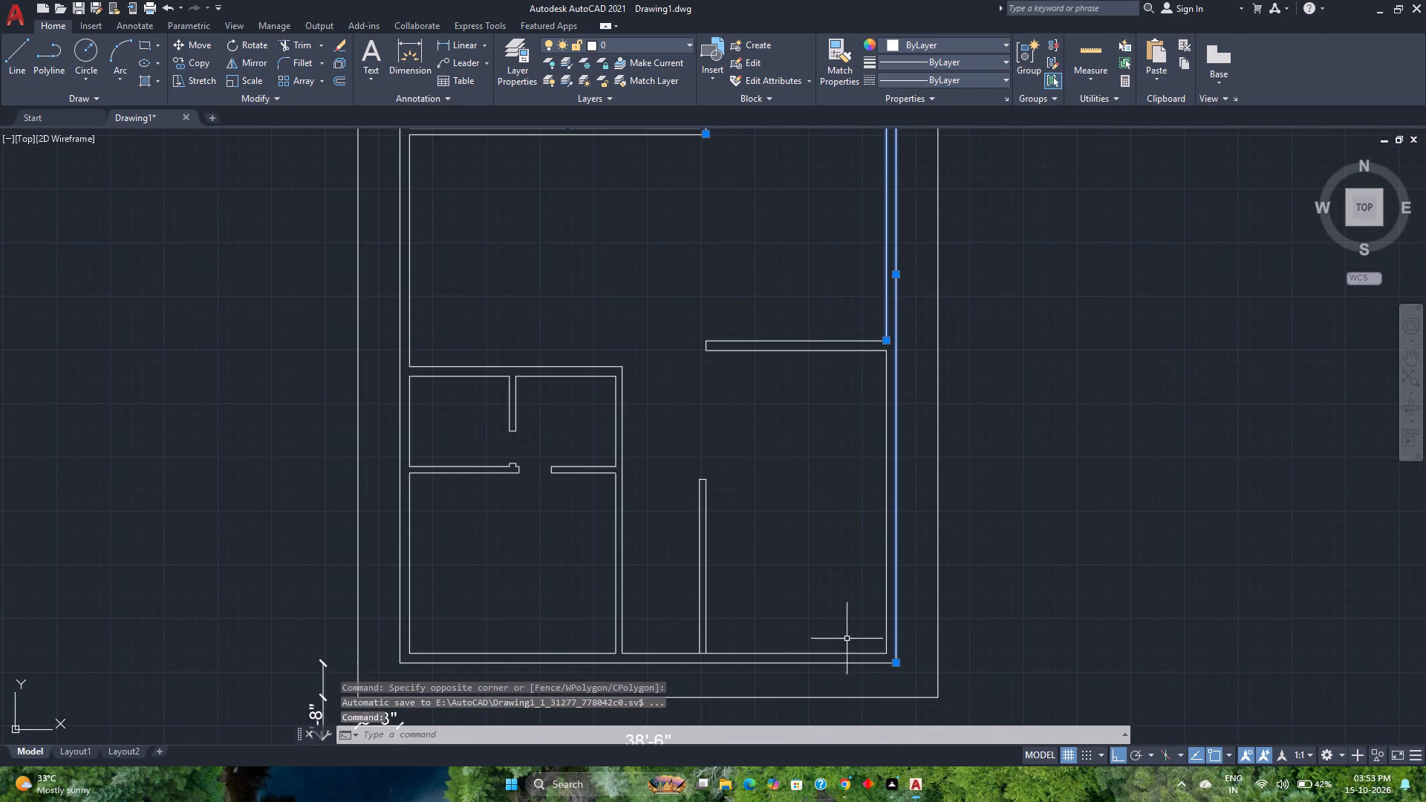
pyautogui.click(885, 630)
pyautogui.click(807, 613)
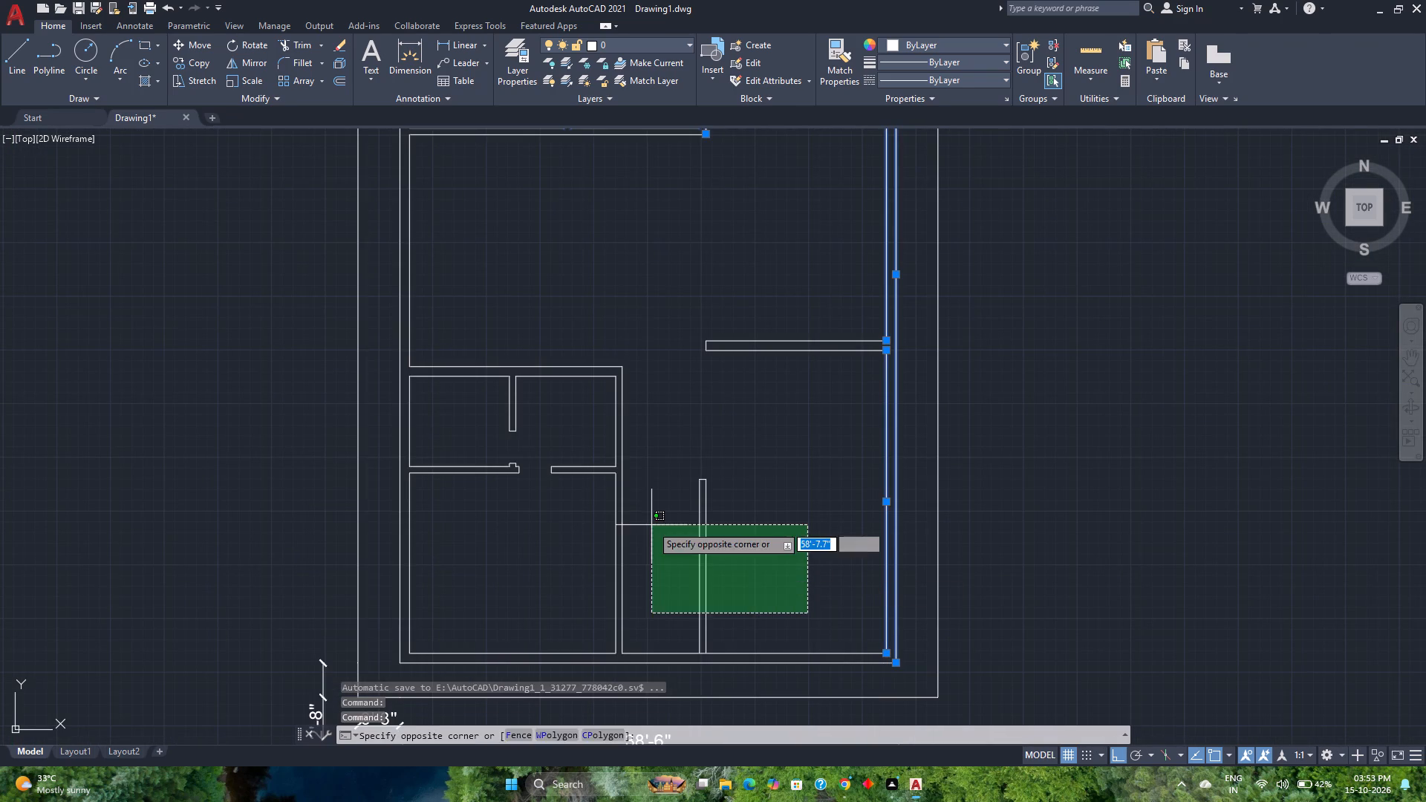
pyautogui.click(651, 524)
pyautogui.click(865, 399)
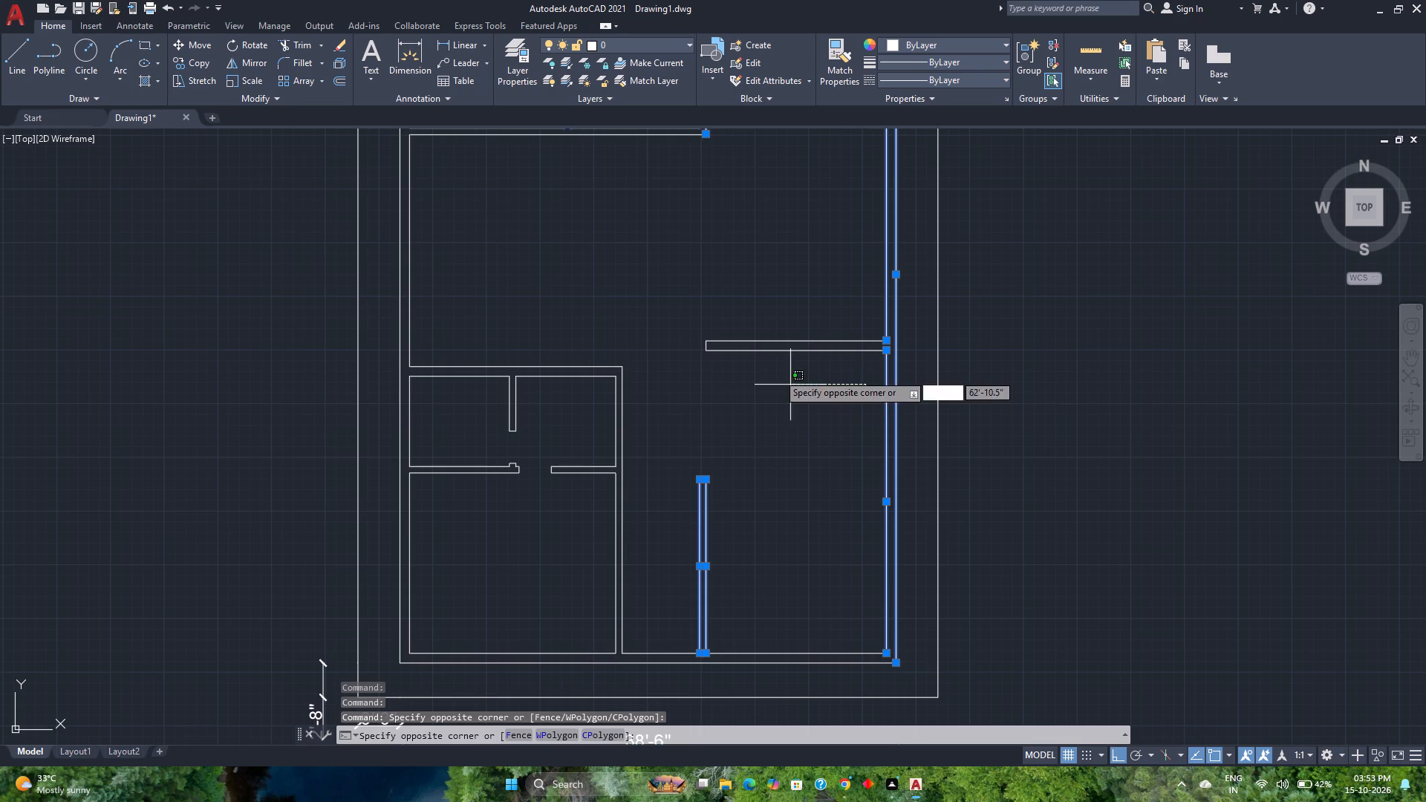
pyautogui.click(701, 284)
pyautogui.scroll(-2, 701, 284)
pyautogui.moveTo(701, 284); pyautogui.dragTo(772, 435, button='middle')
pyautogui.middleClick(772, 435)
pyautogui.scroll(2, 747, 398)
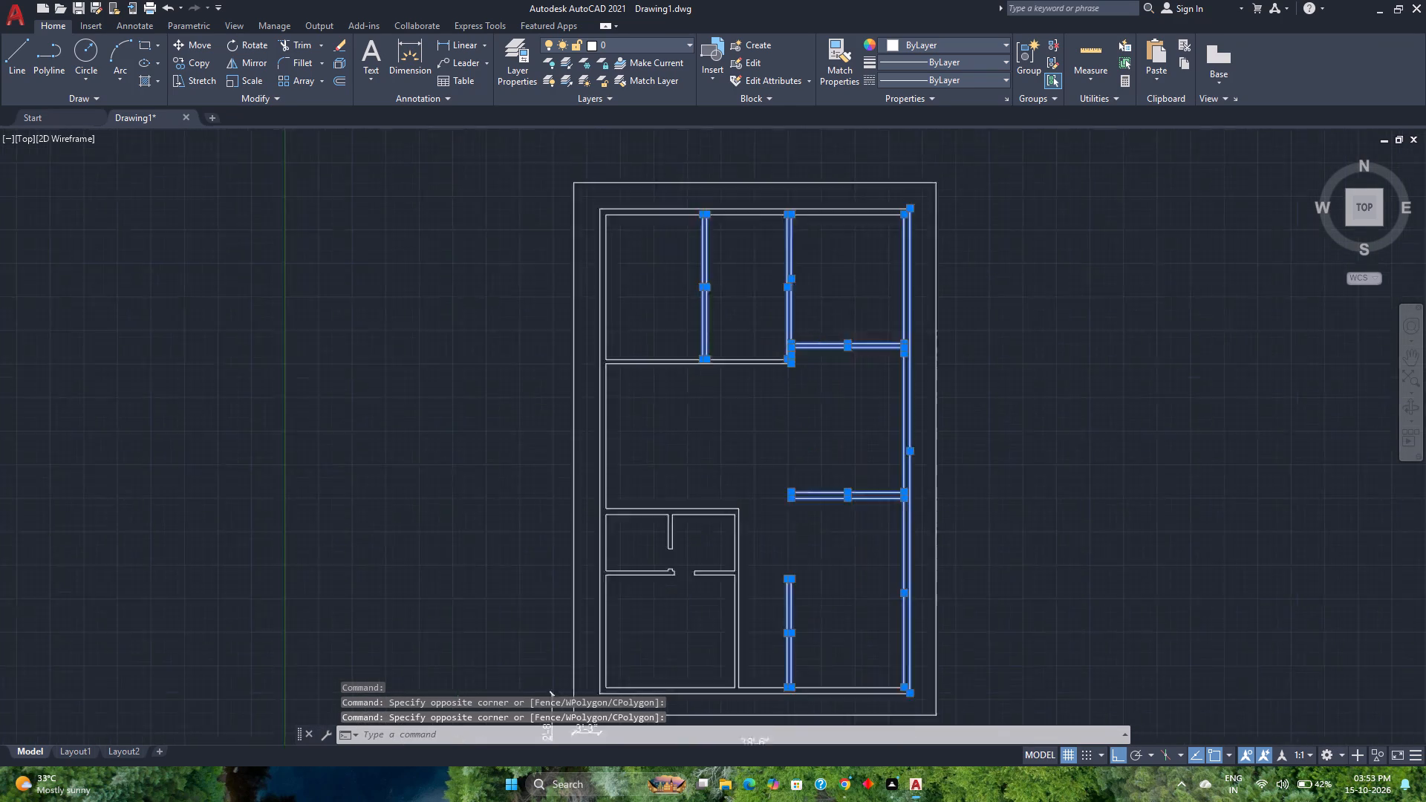
pyautogui.scroll(1, 747, 398)
pyautogui.moveTo(747, 398); pyautogui.dragTo(712, 479, button='middle')
pyautogui.middleClick(712, 479)
pyautogui.scroll(-1, 706, 477)
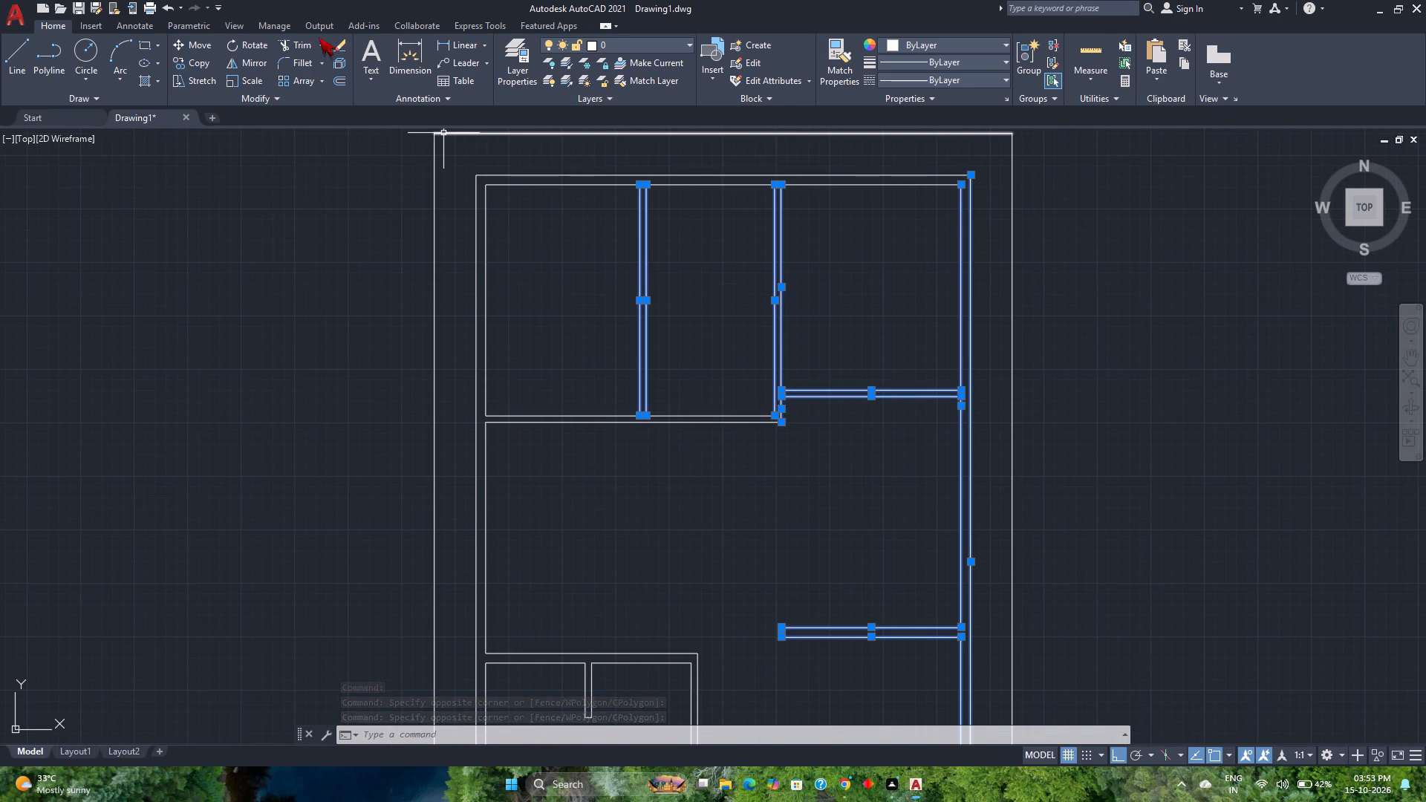
pyautogui.click(203, 40)
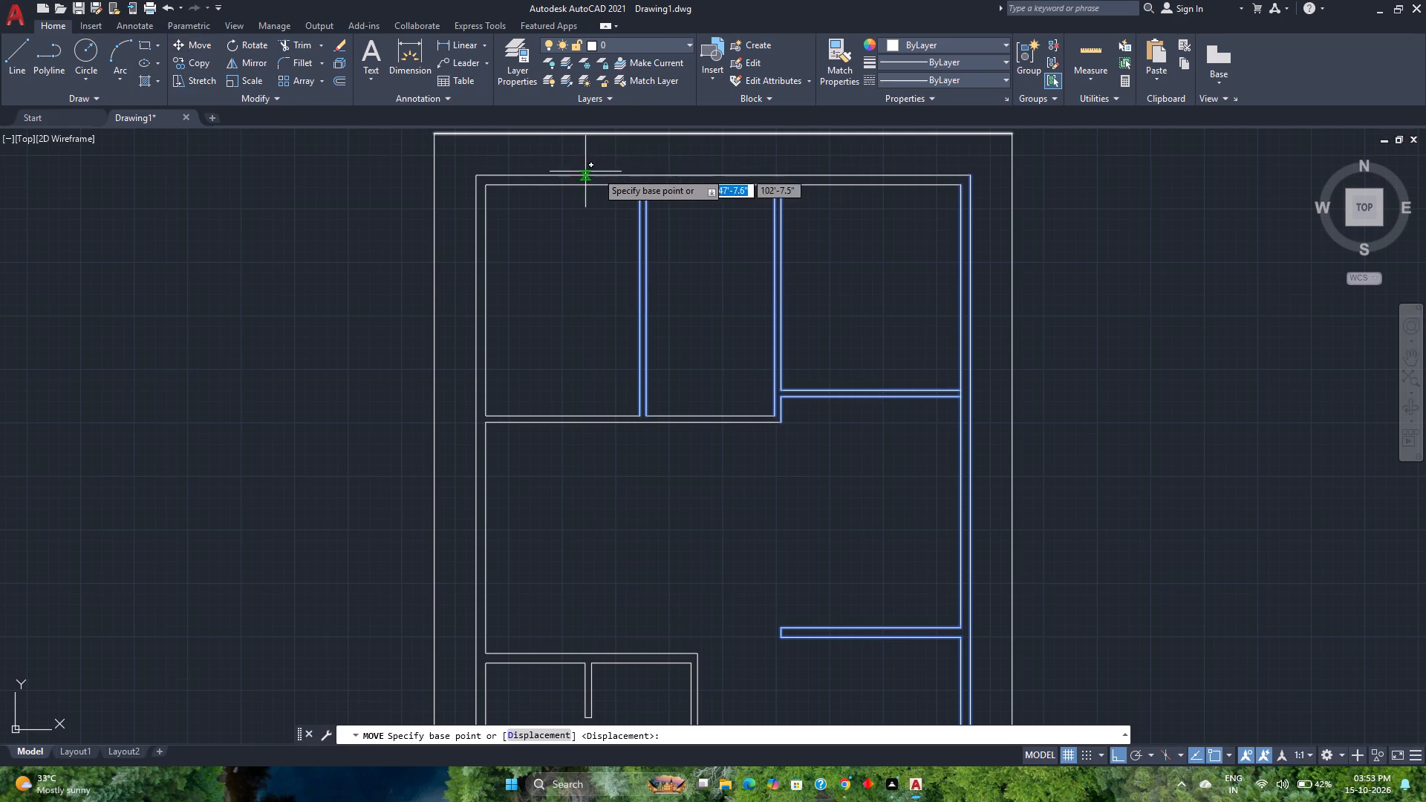
pyautogui.scroll(2, 629, 189)
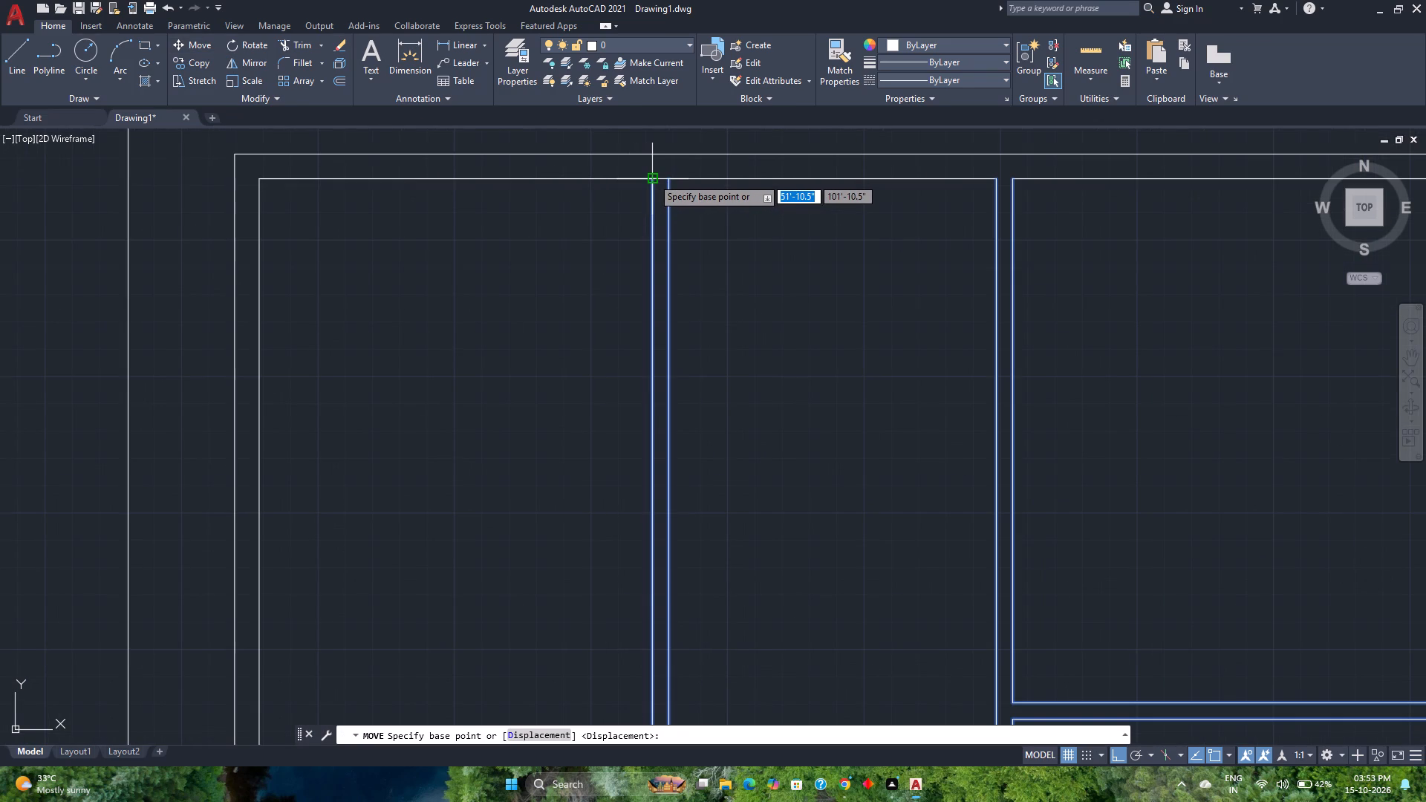
pyautogui.click(652, 177)
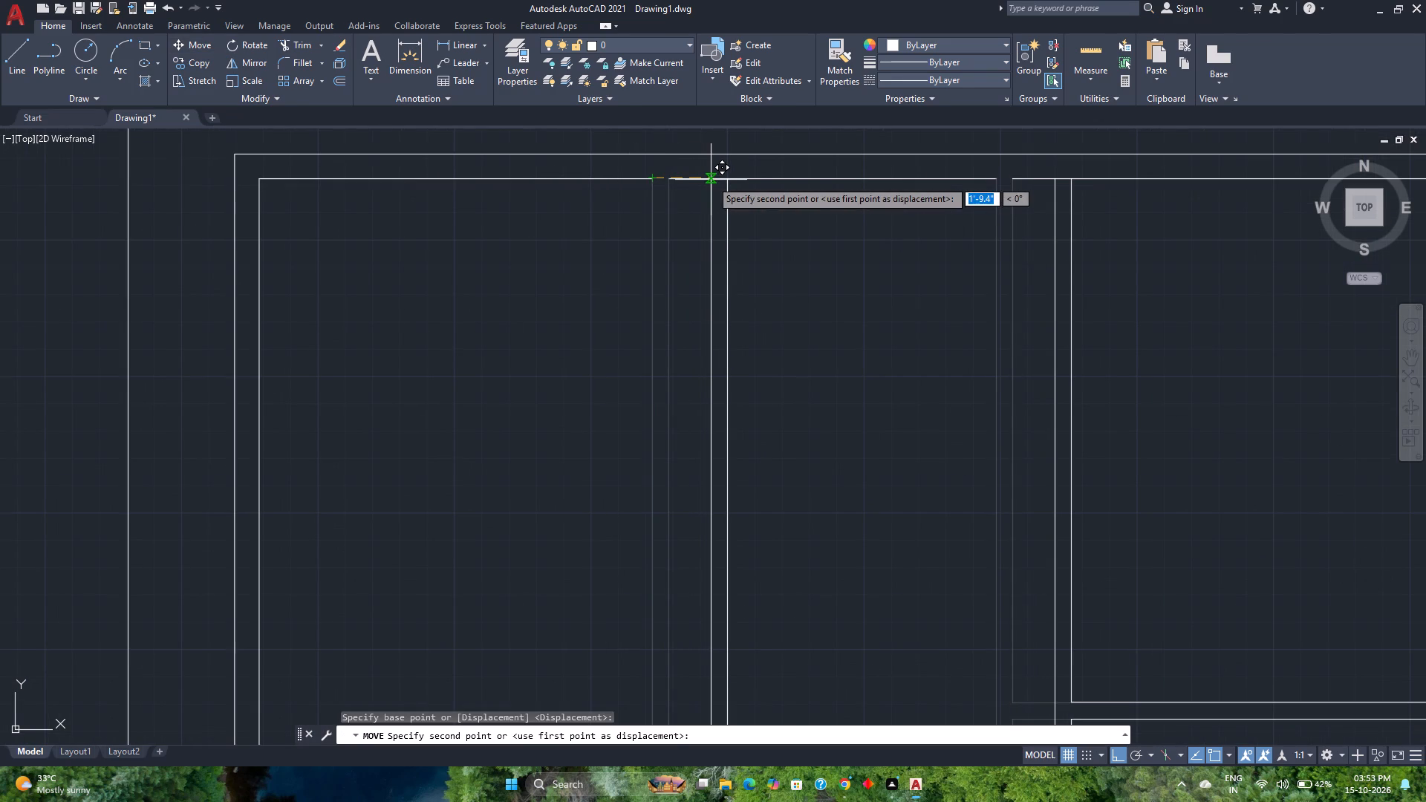
pyautogui.write("2'")
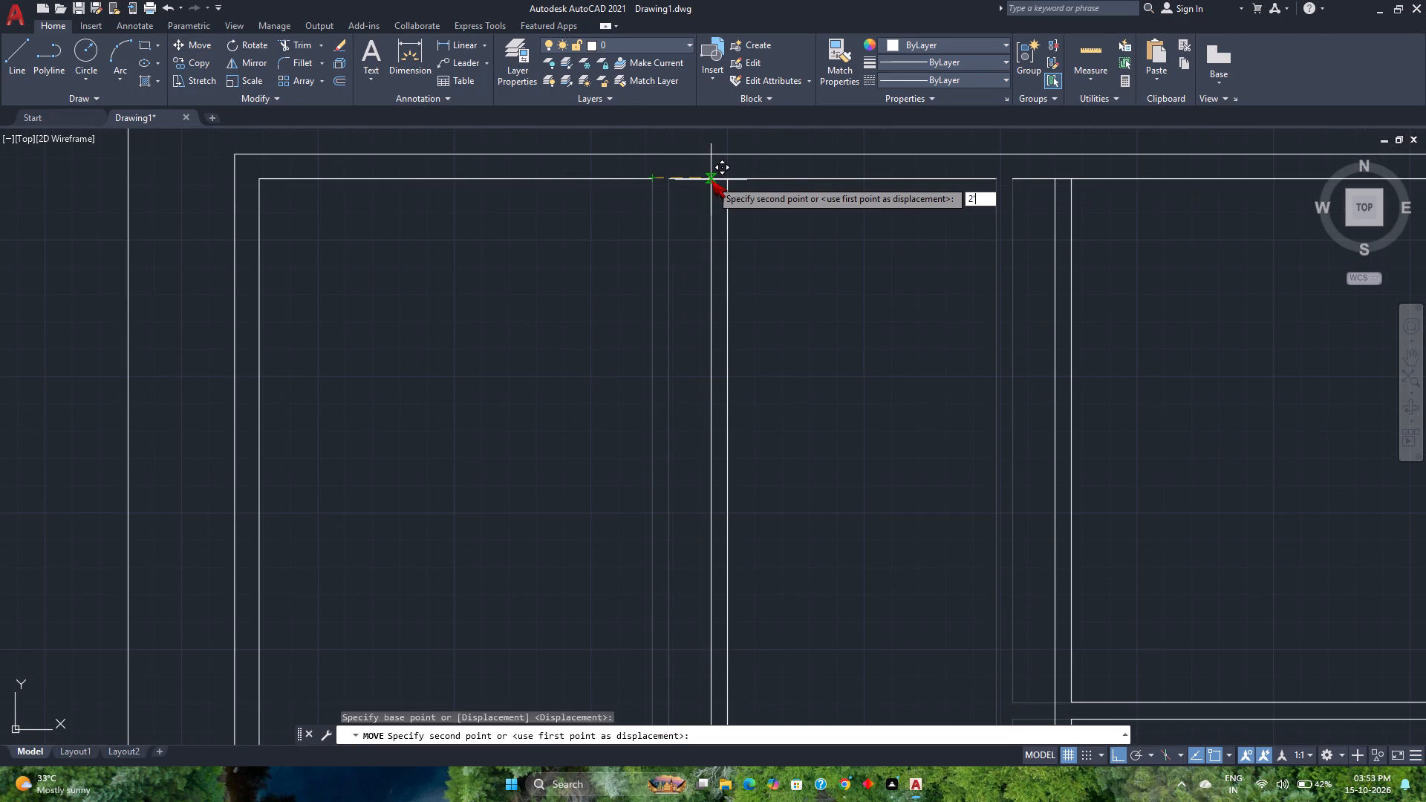
pyautogui.press('Return')
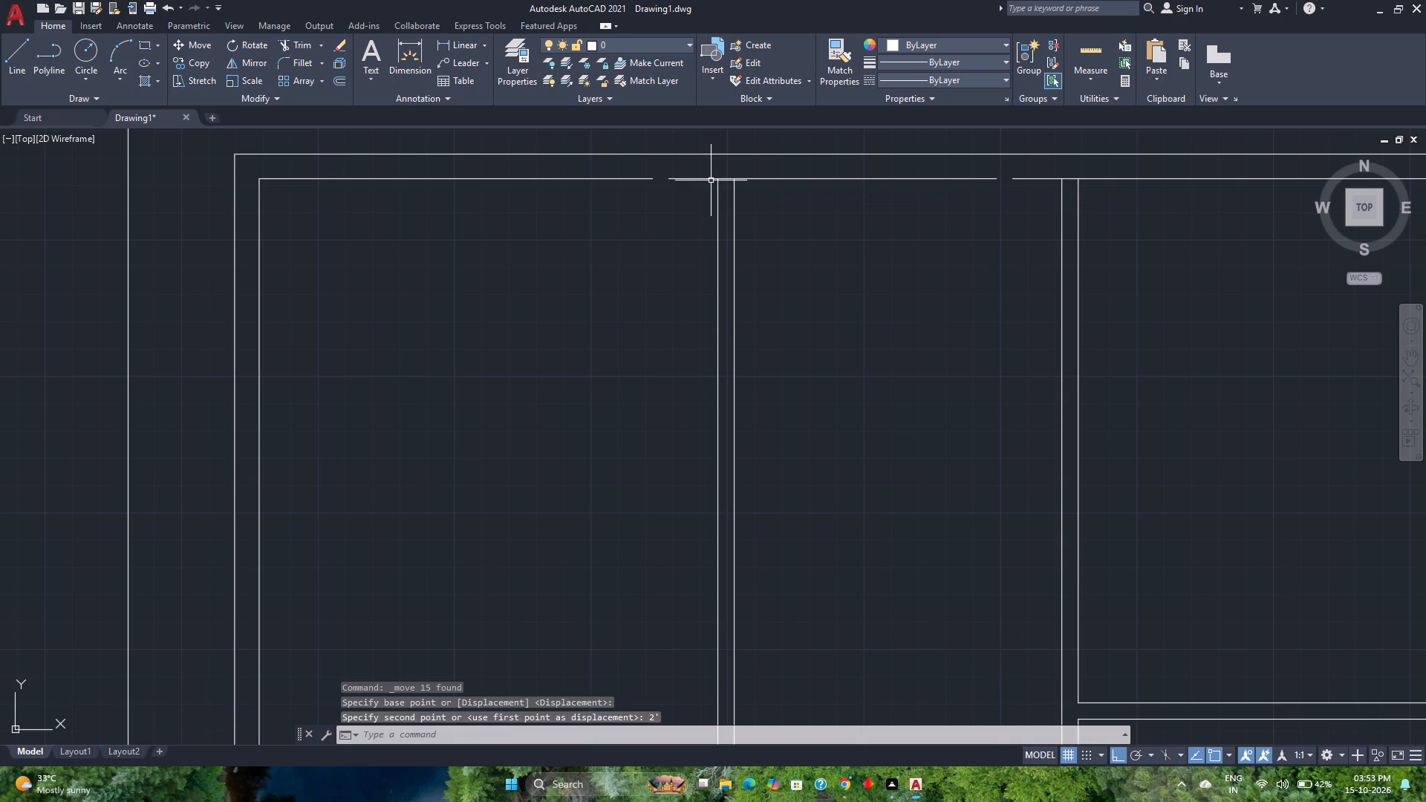
# Join the three separate segments of the top exterior wall's inner line into one line.
pyautogui.click(644, 180)
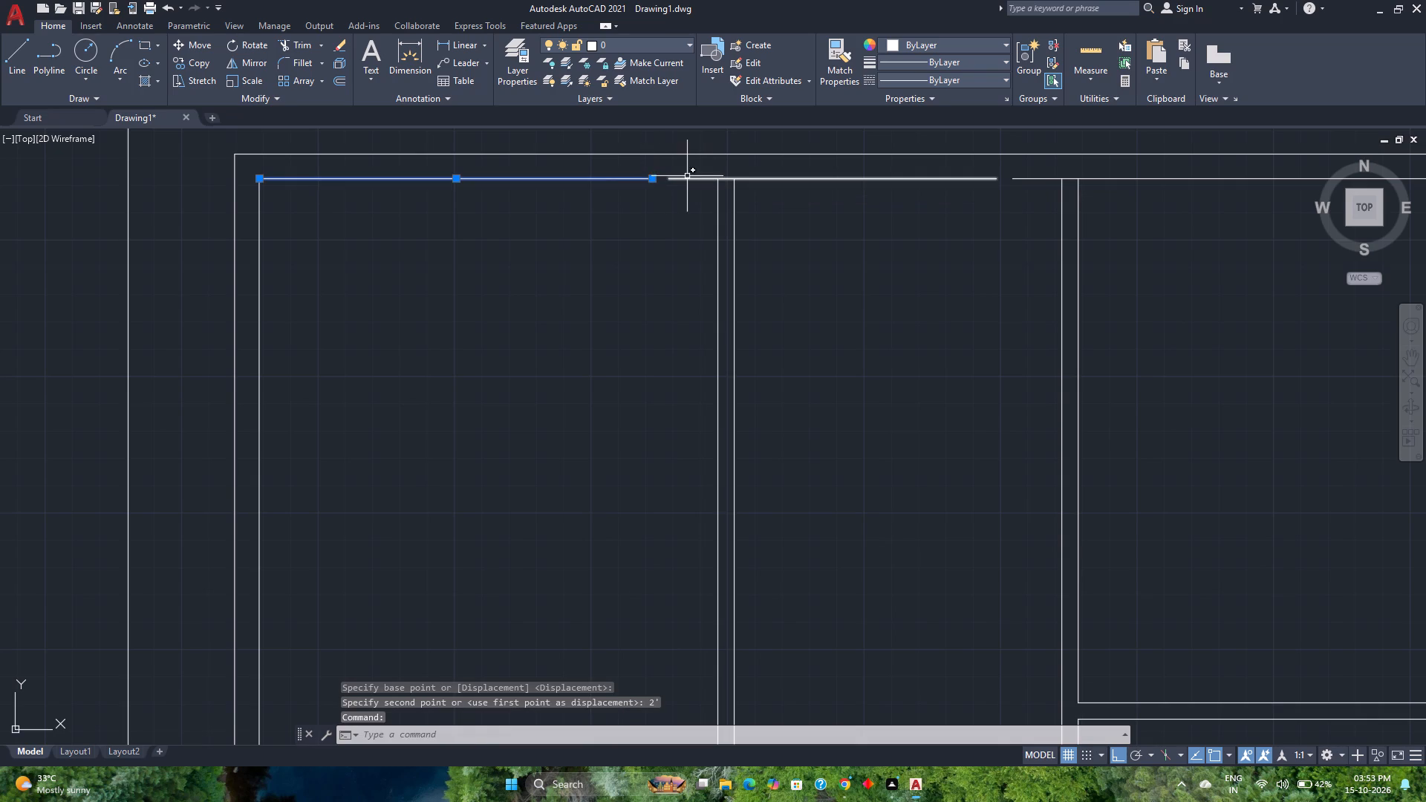
pyautogui.click(690, 176)
pyautogui.click(656, 187)
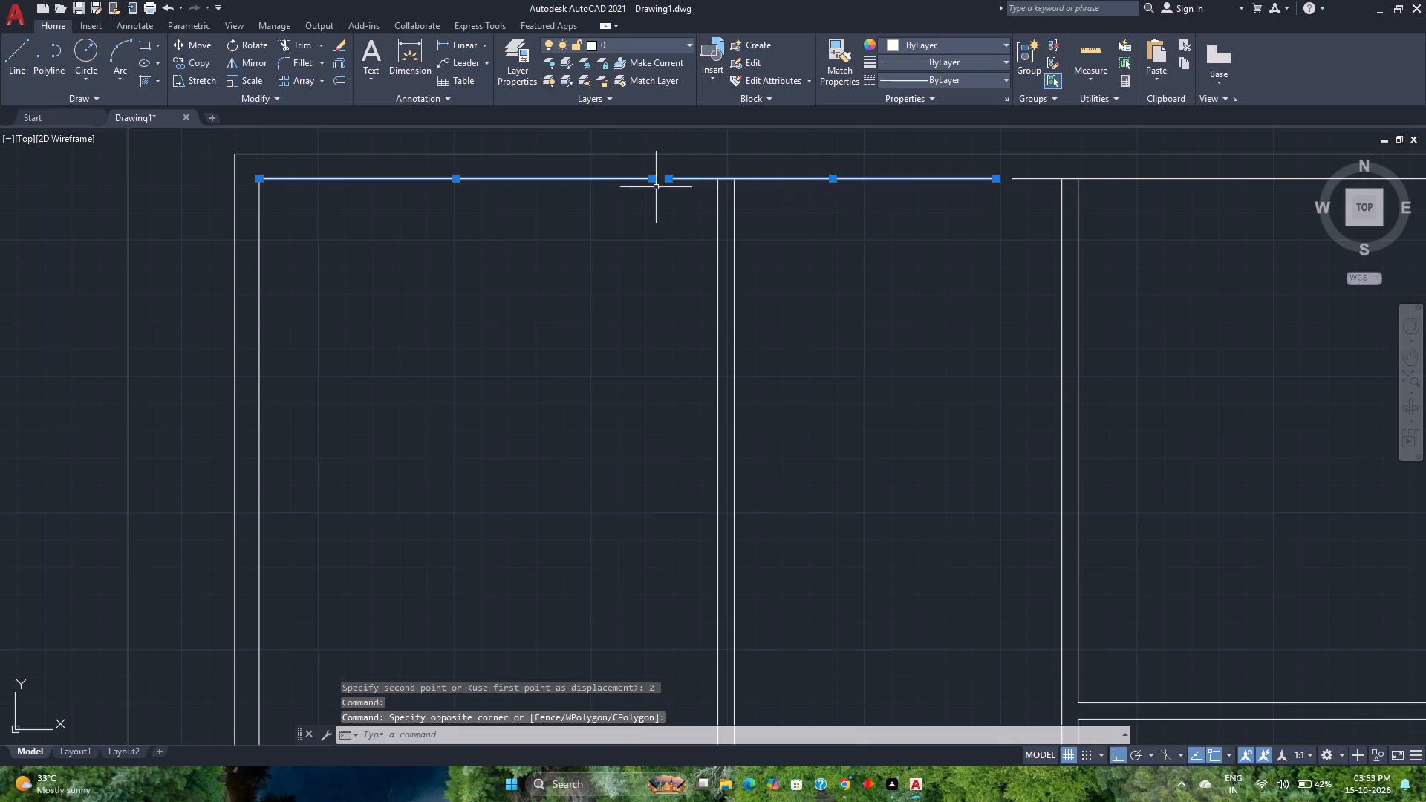
pyautogui.click(1041, 176)
pyautogui.click(1024, 198)
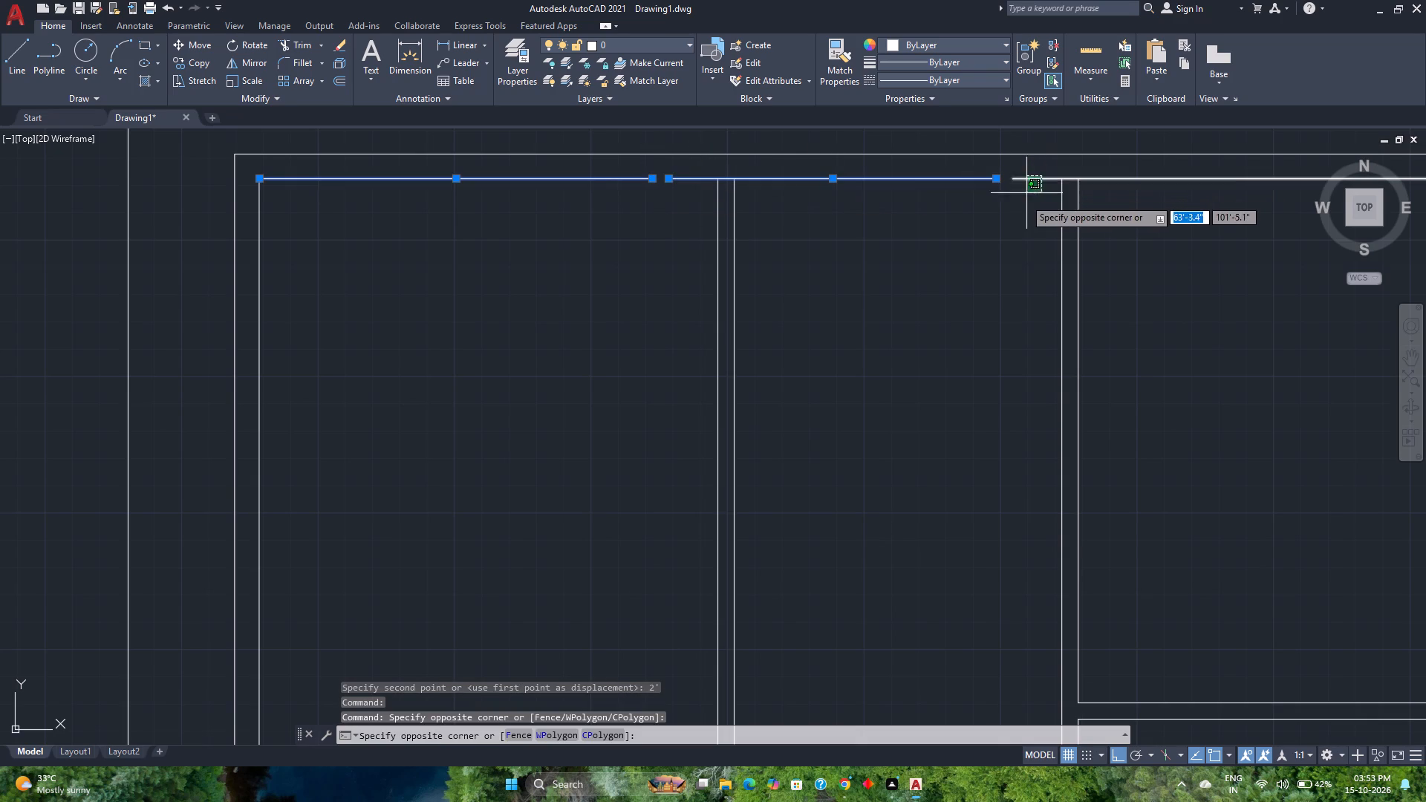
pyautogui.press('j')
pyautogui.press('Return')
# Fillet the outer and inner line pairs of the exterior wall to close its upper-right corner.
pyautogui.scroll(-2, 980, 212)
pyautogui.moveTo(955, 212); pyautogui.dragTo(680, 227, button='middle')
pyautogui.middleClick(680, 228)
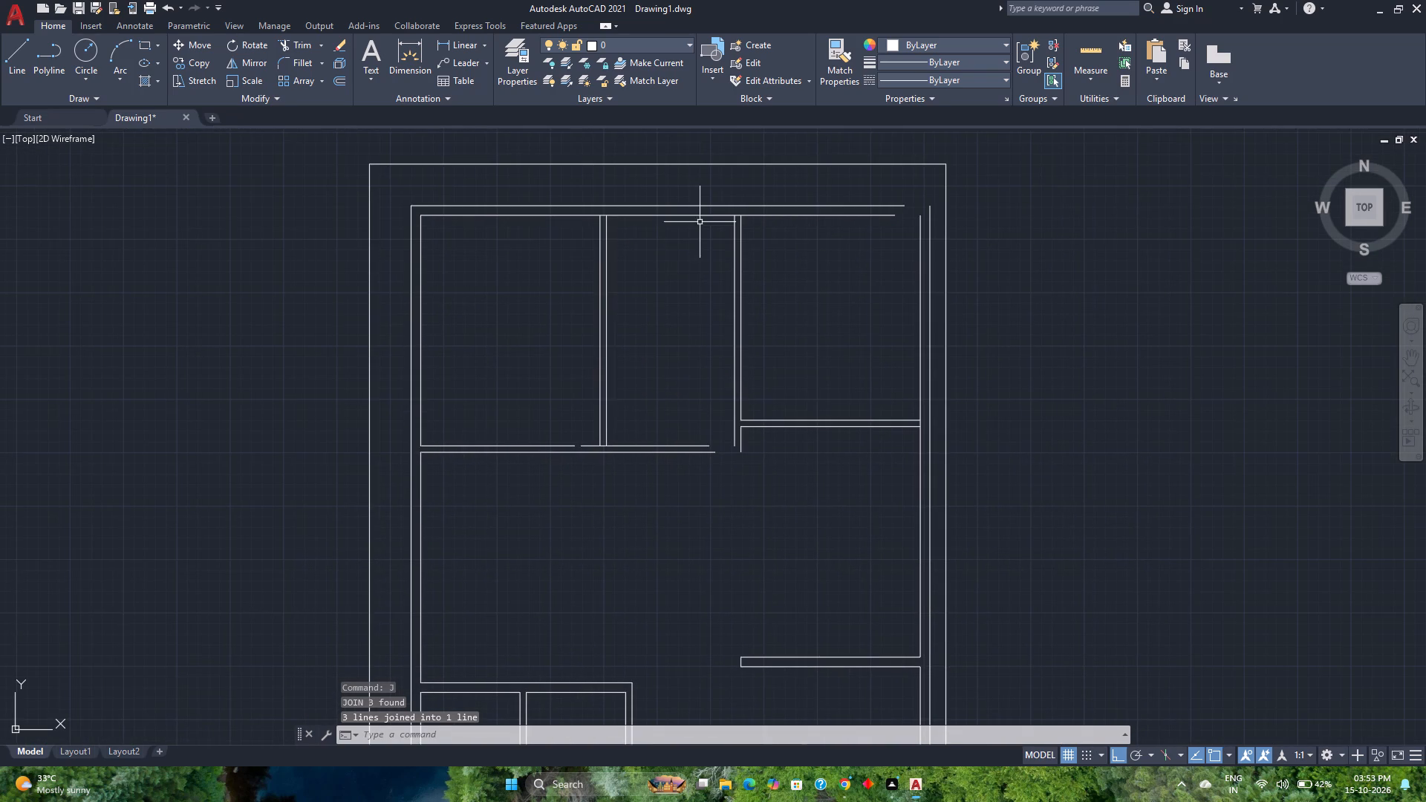
pyautogui.press('f')
pyautogui.press('Return')
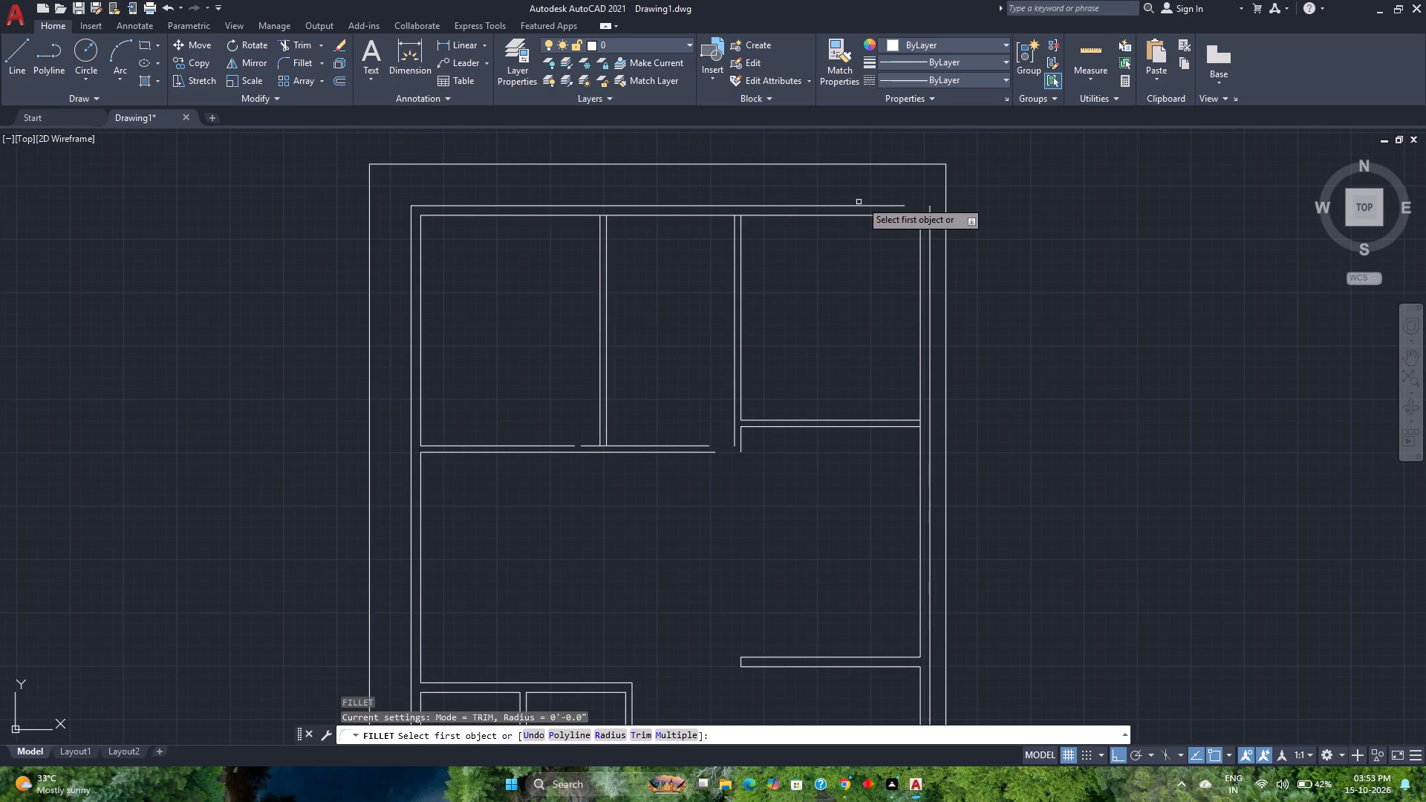
pyautogui.click(867, 208)
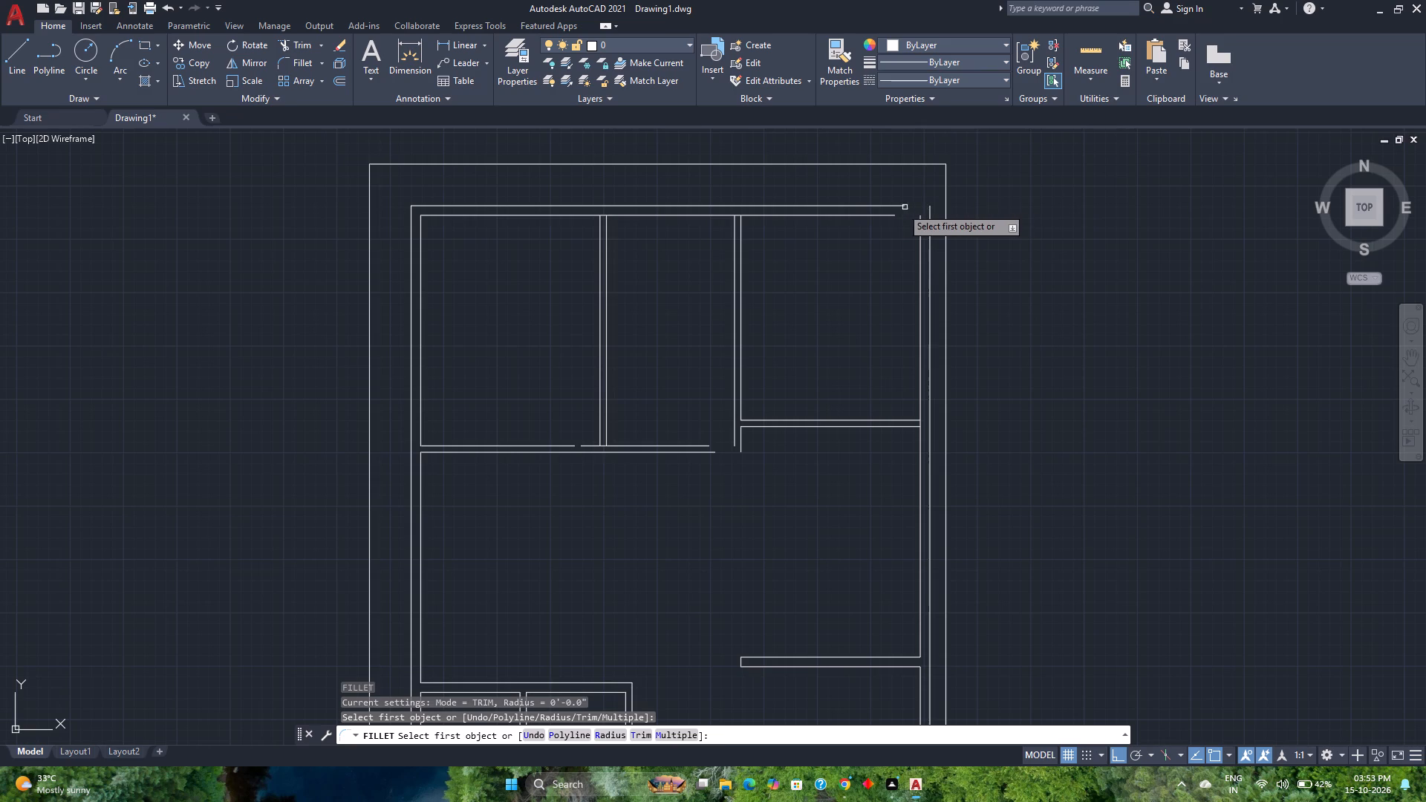
pyautogui.click(899, 207)
pyautogui.click(931, 206)
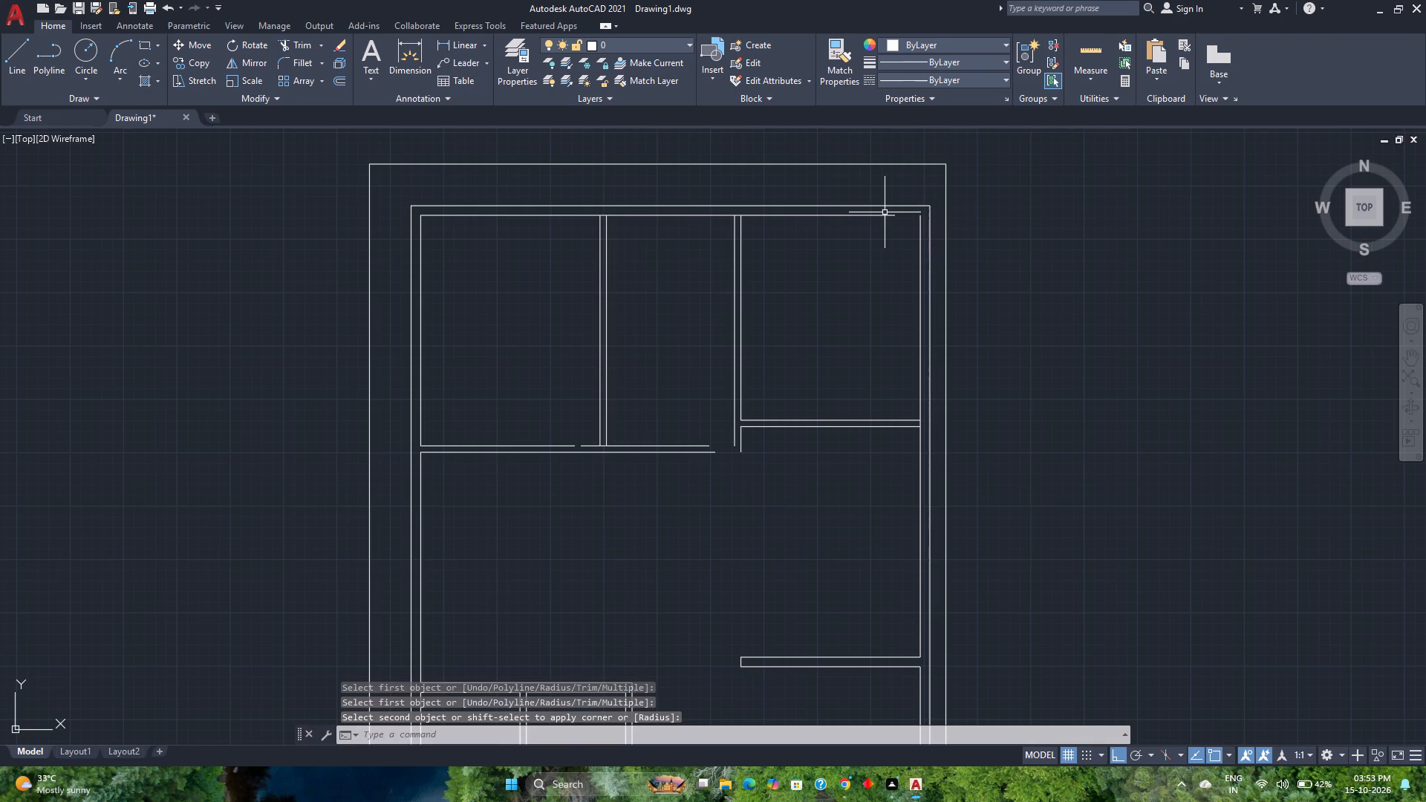
pyautogui.press('space')
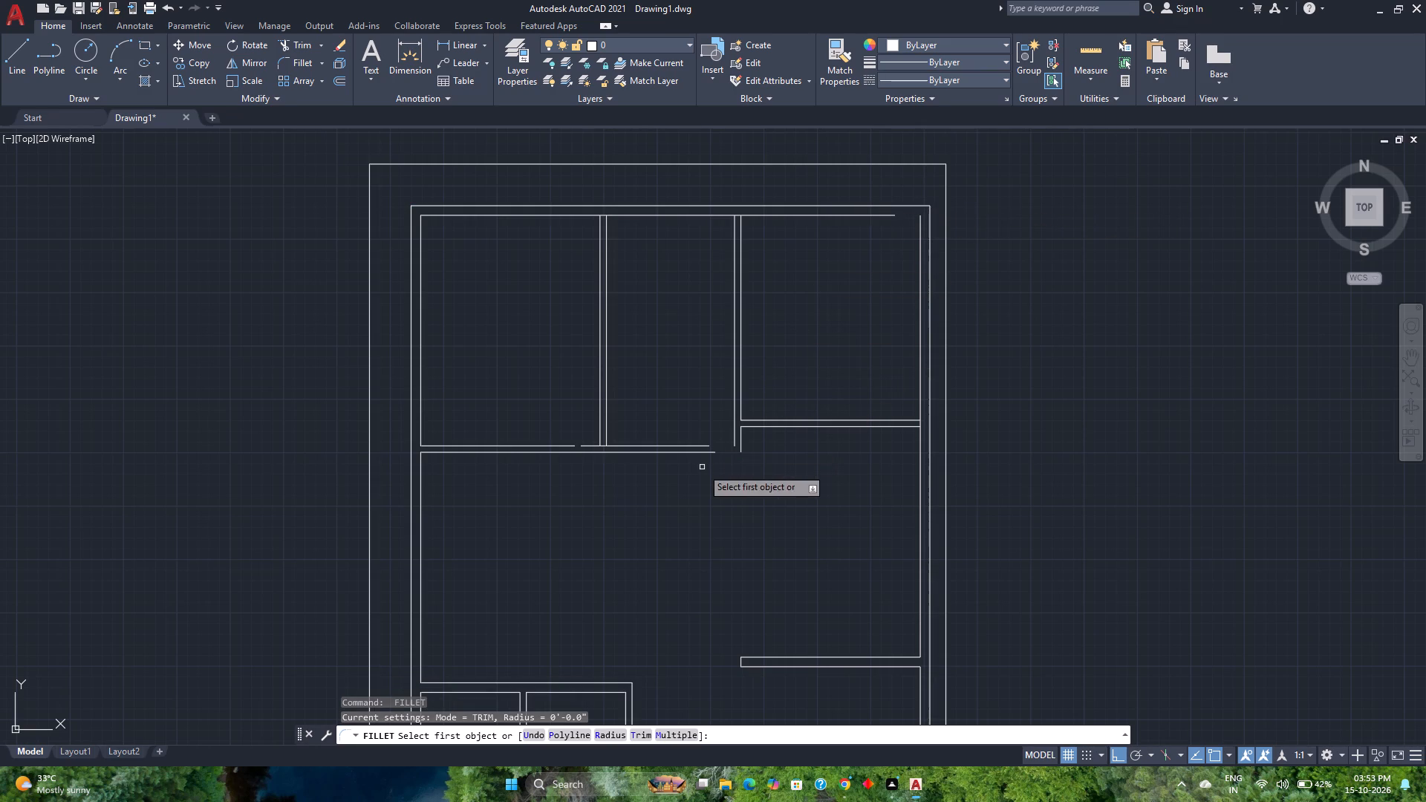
pyautogui.click(663, 735)
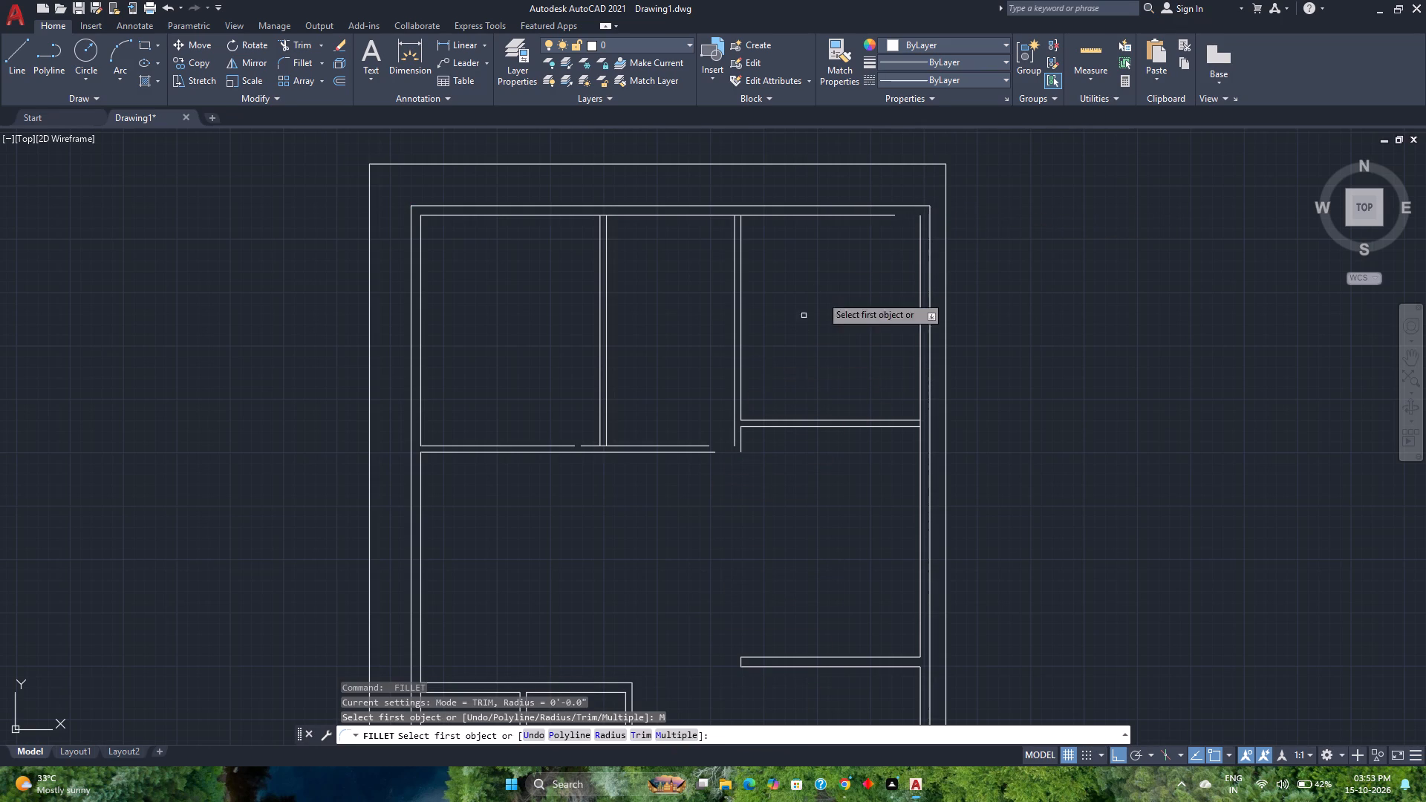
pyautogui.click(864, 215)
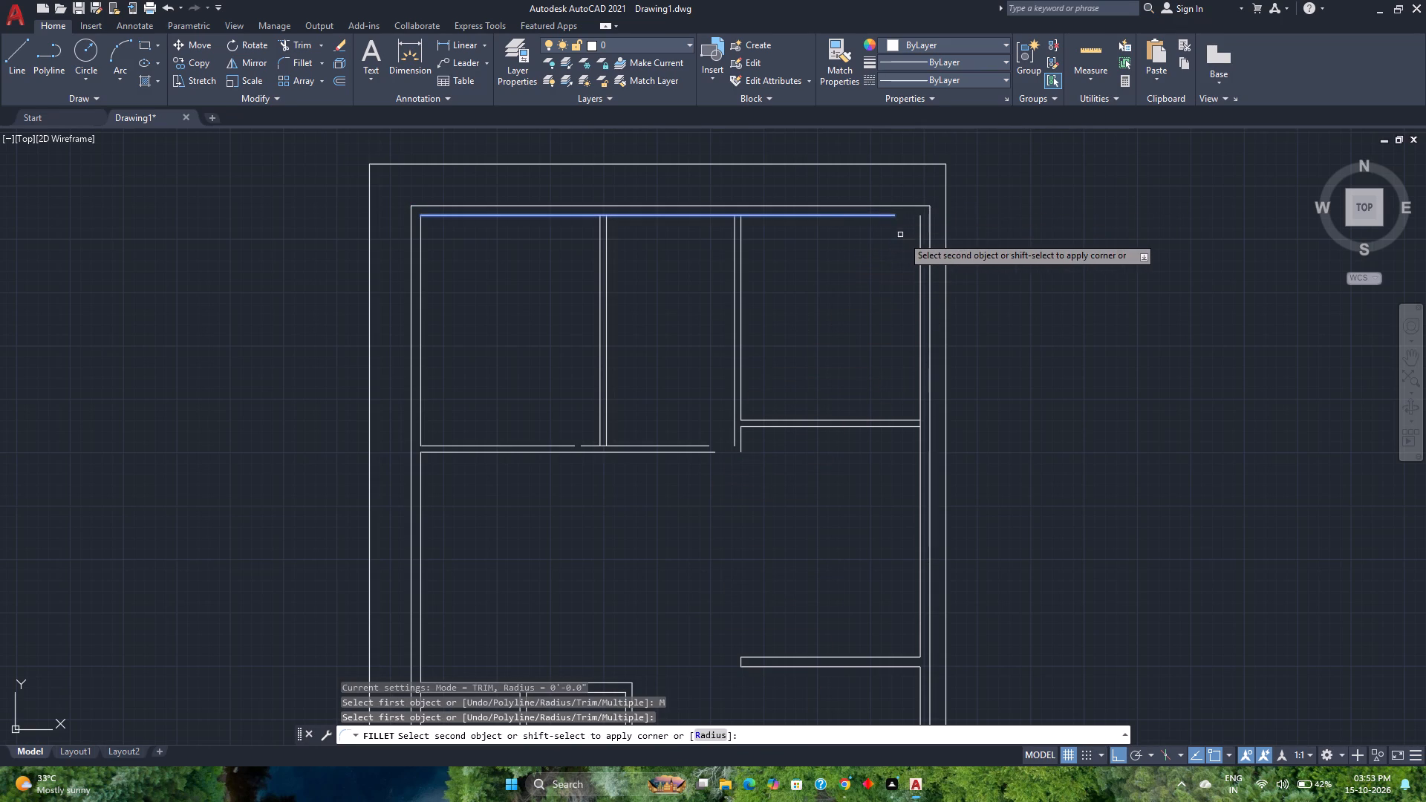
pyautogui.click(922, 252)
# Fillet both line pairs where the wall below the upper-middle room meets the vertical partition beside the upper-right room.
pyautogui.moveTo(837, 502); pyautogui.dragTo(859, 404, button='middle')
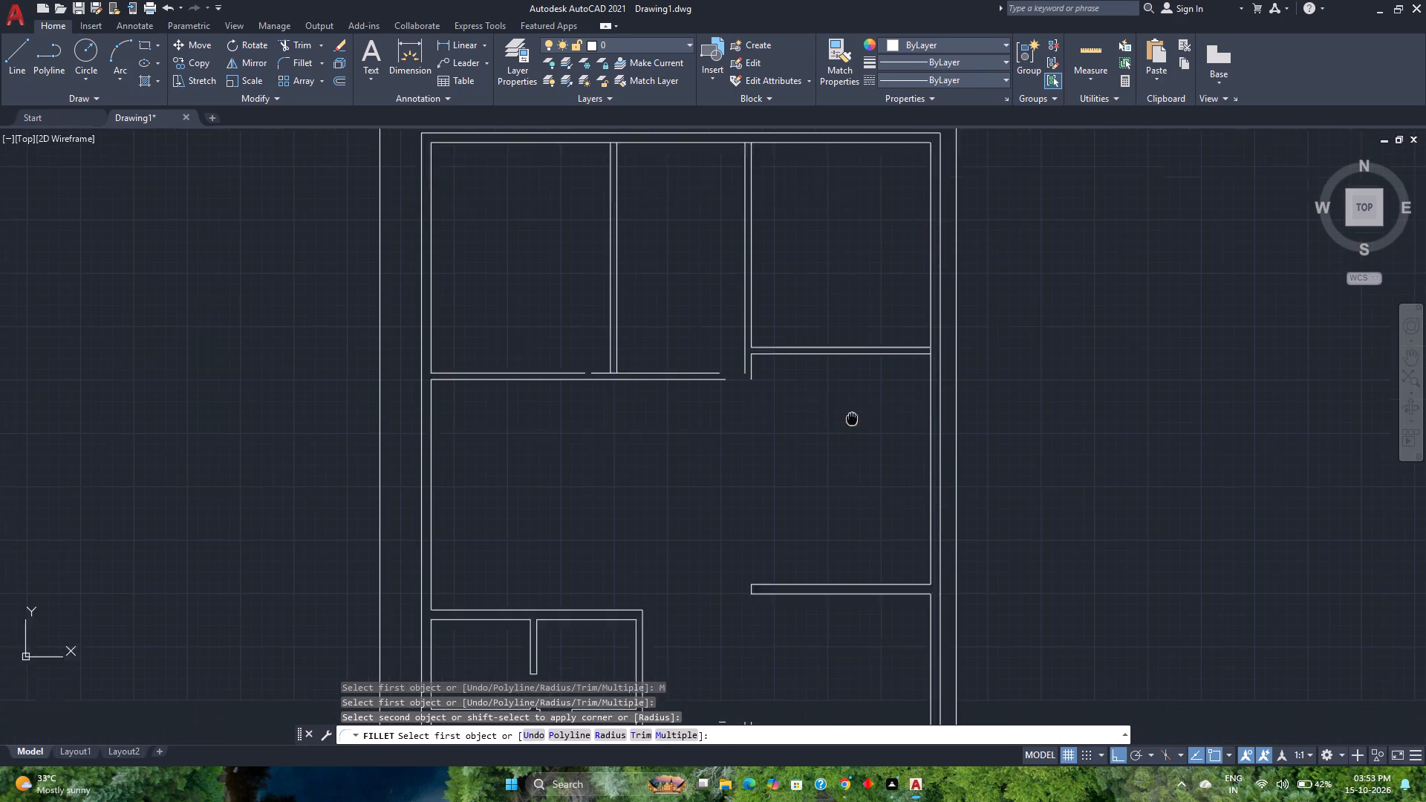
pyautogui.moveTo(859, 404); pyautogui.dragTo(878, 360, button='middle')
pyautogui.middleClick(878, 360)
pyautogui.click(749, 303)
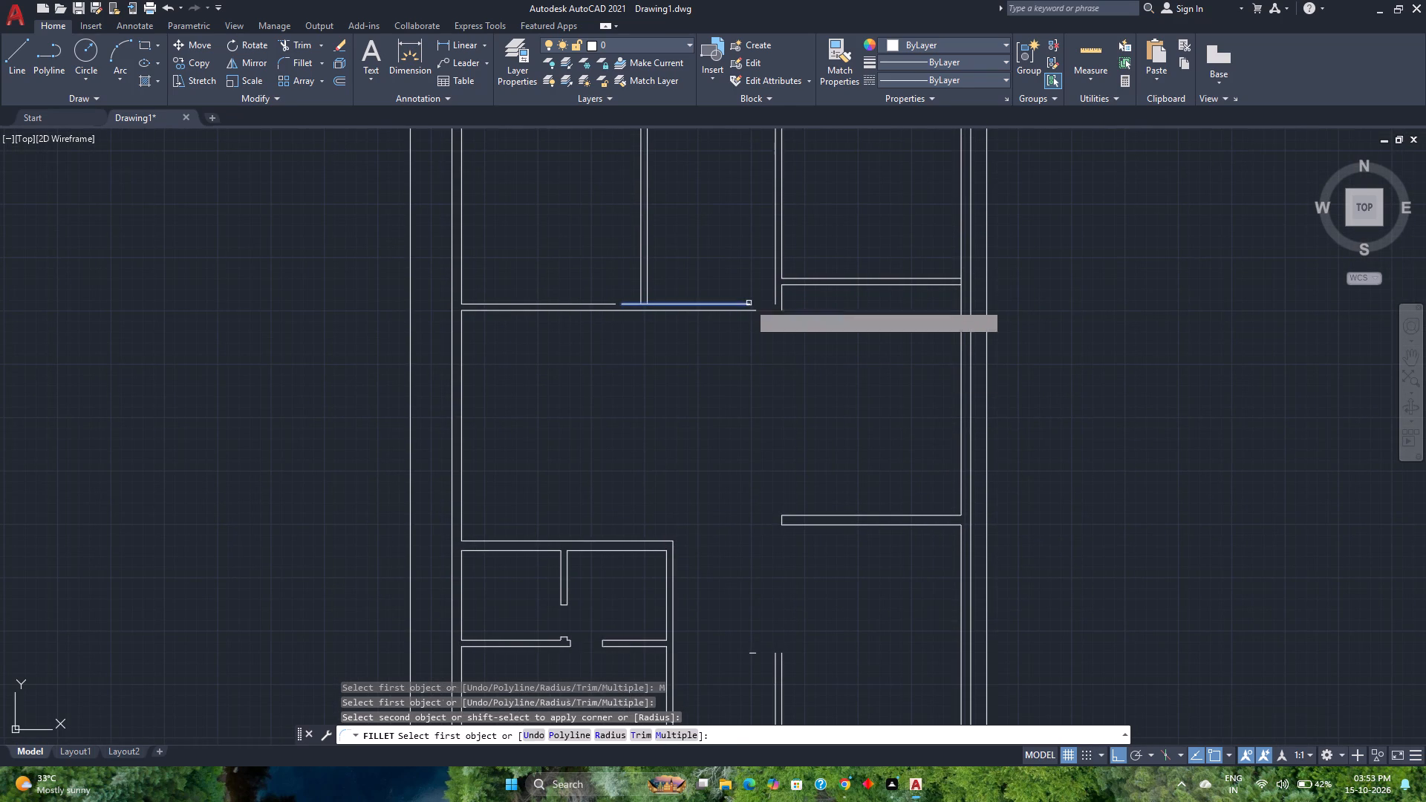
pyautogui.click(775, 276)
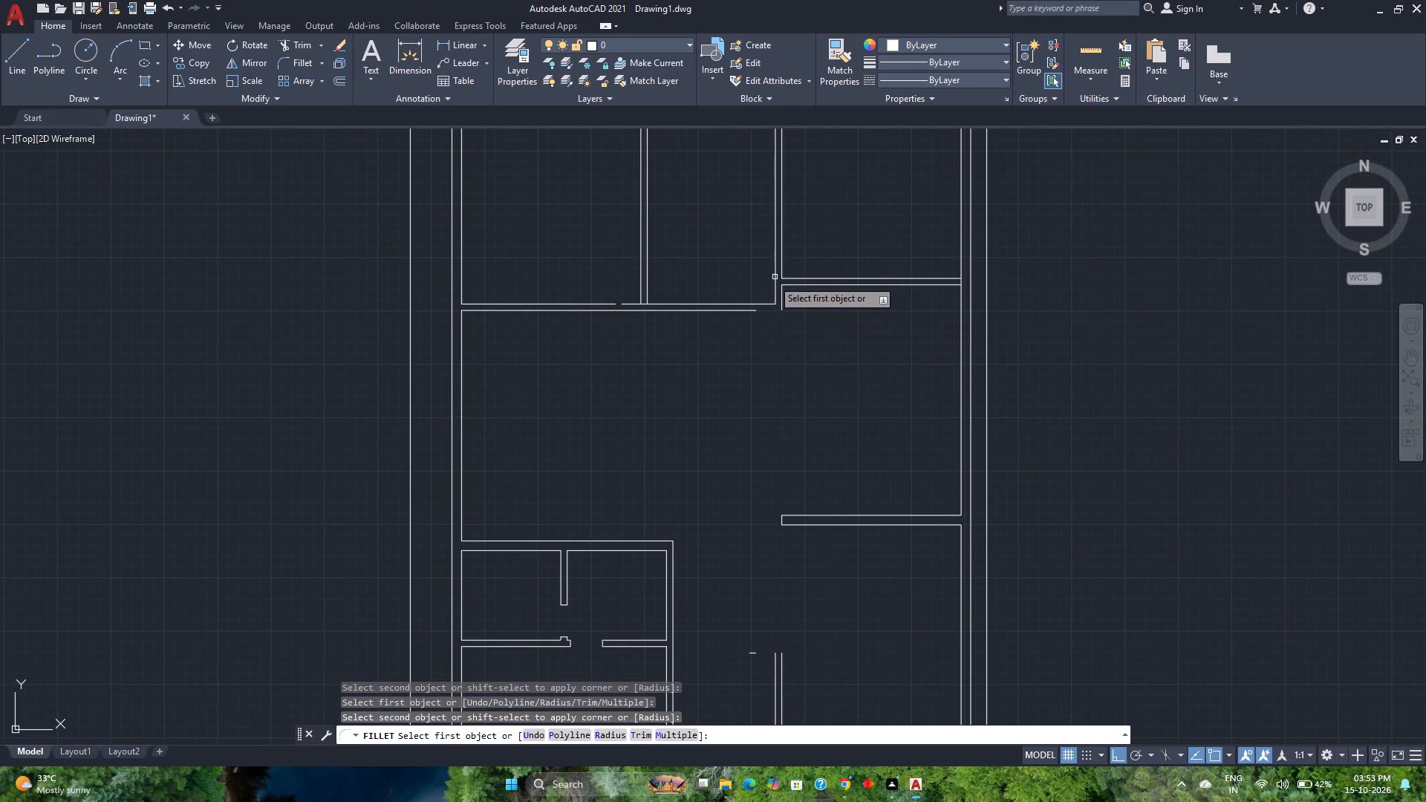
pyautogui.click(755, 311)
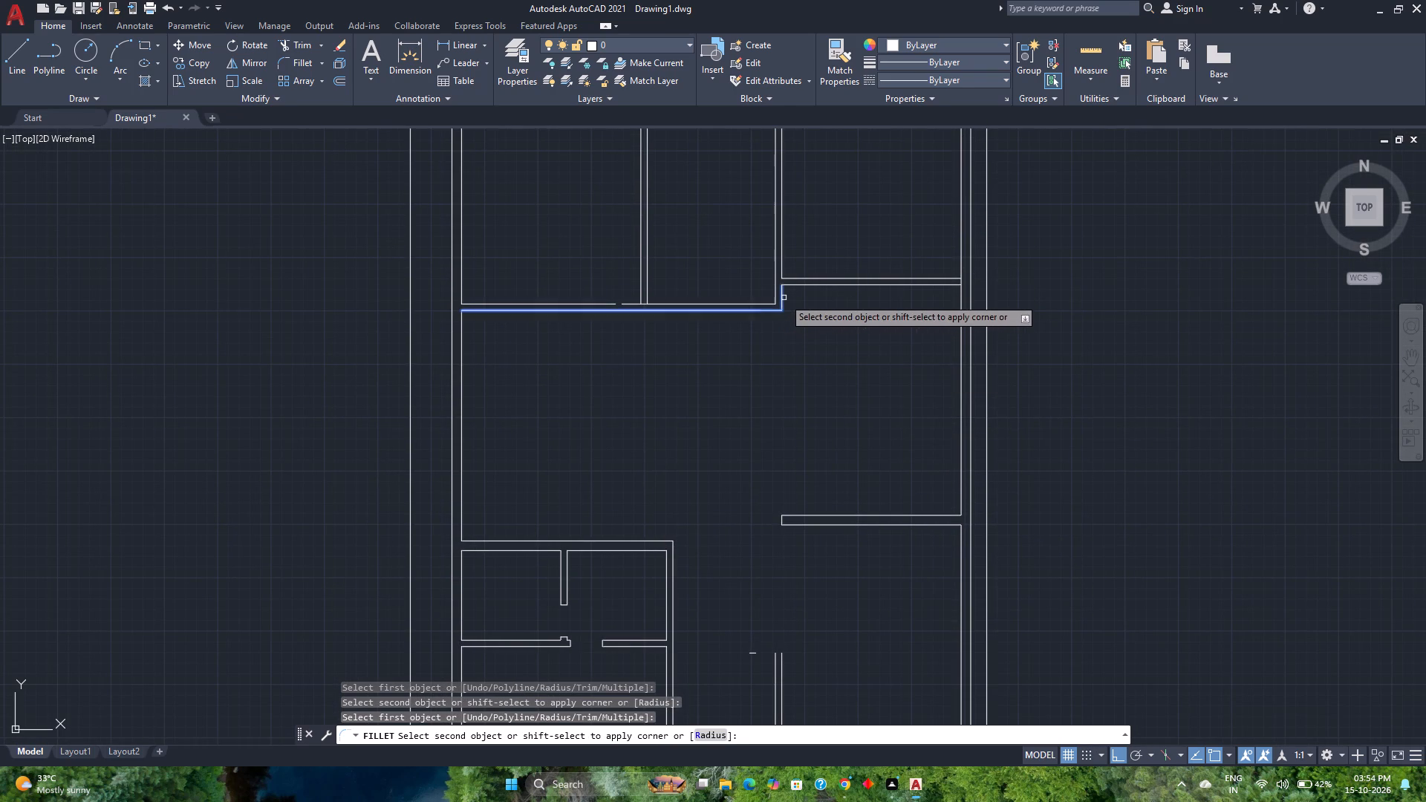
pyautogui.click(784, 298)
# Fillet the inner and outer line pairs of the exterior wall to close its lower-right corner.
pyautogui.moveTo(881, 485); pyautogui.dragTo(833, 362, button='middle')
pyautogui.middleClick(833, 359)
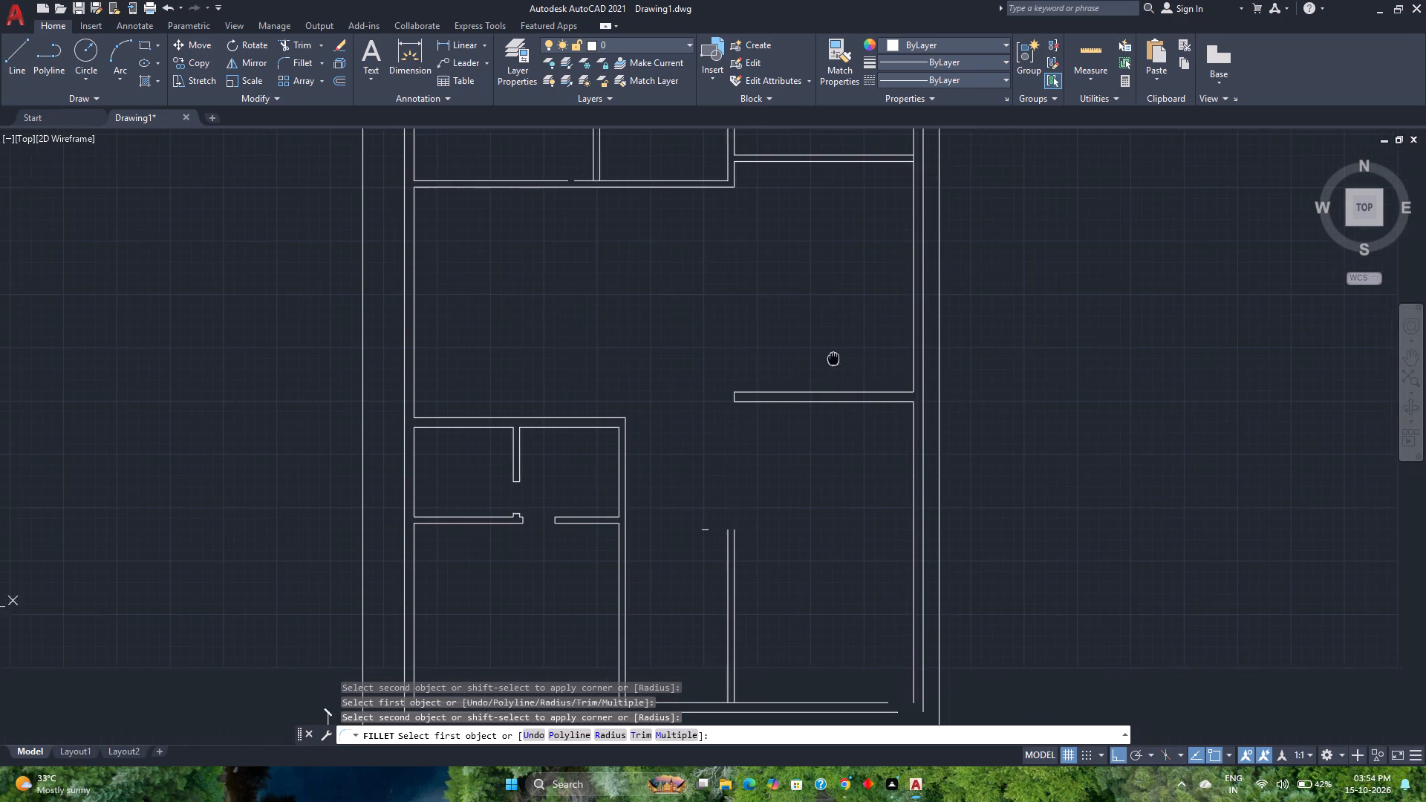
pyautogui.scroll(-1, 833, 356)
pyautogui.scroll(3, 844, 593)
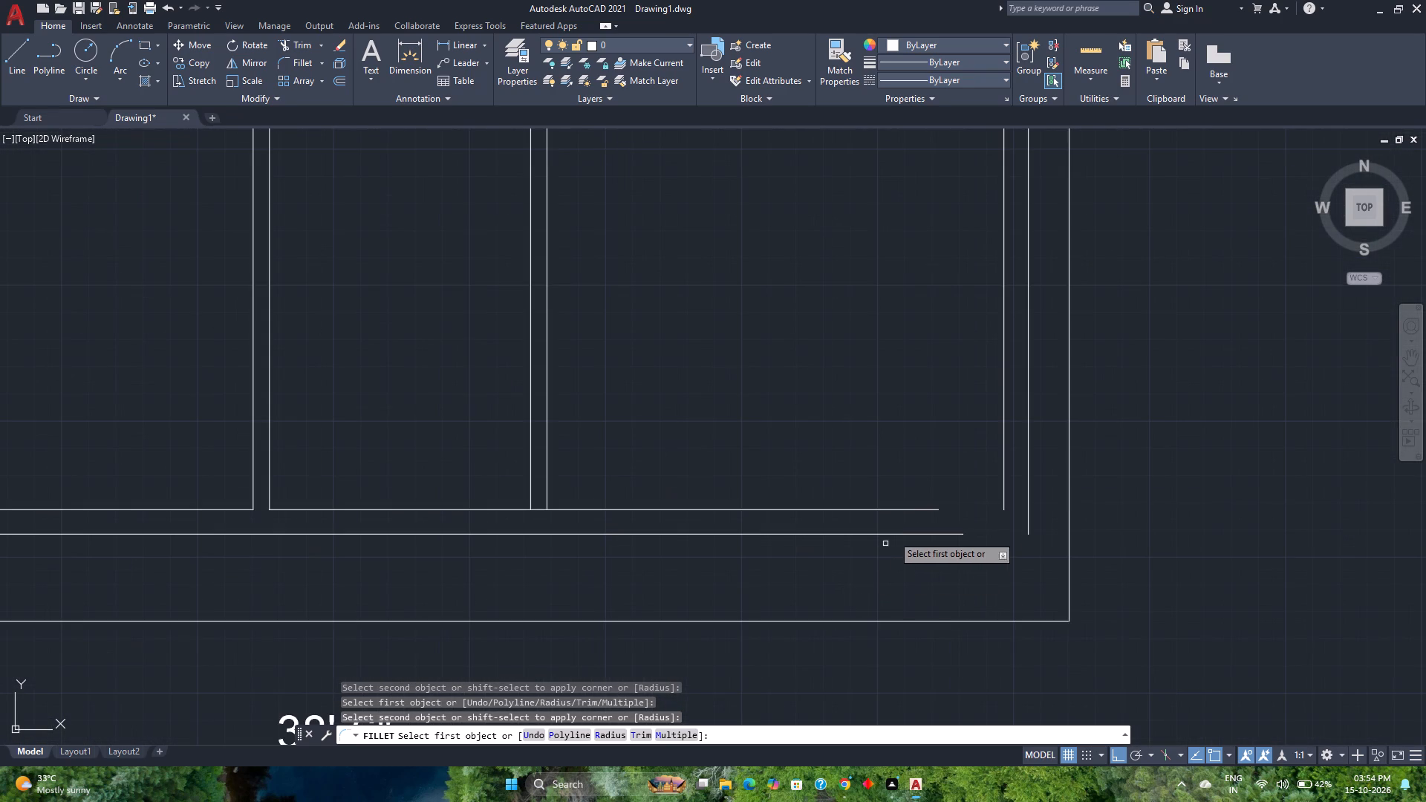
pyautogui.click(914, 509)
pyautogui.click(1005, 483)
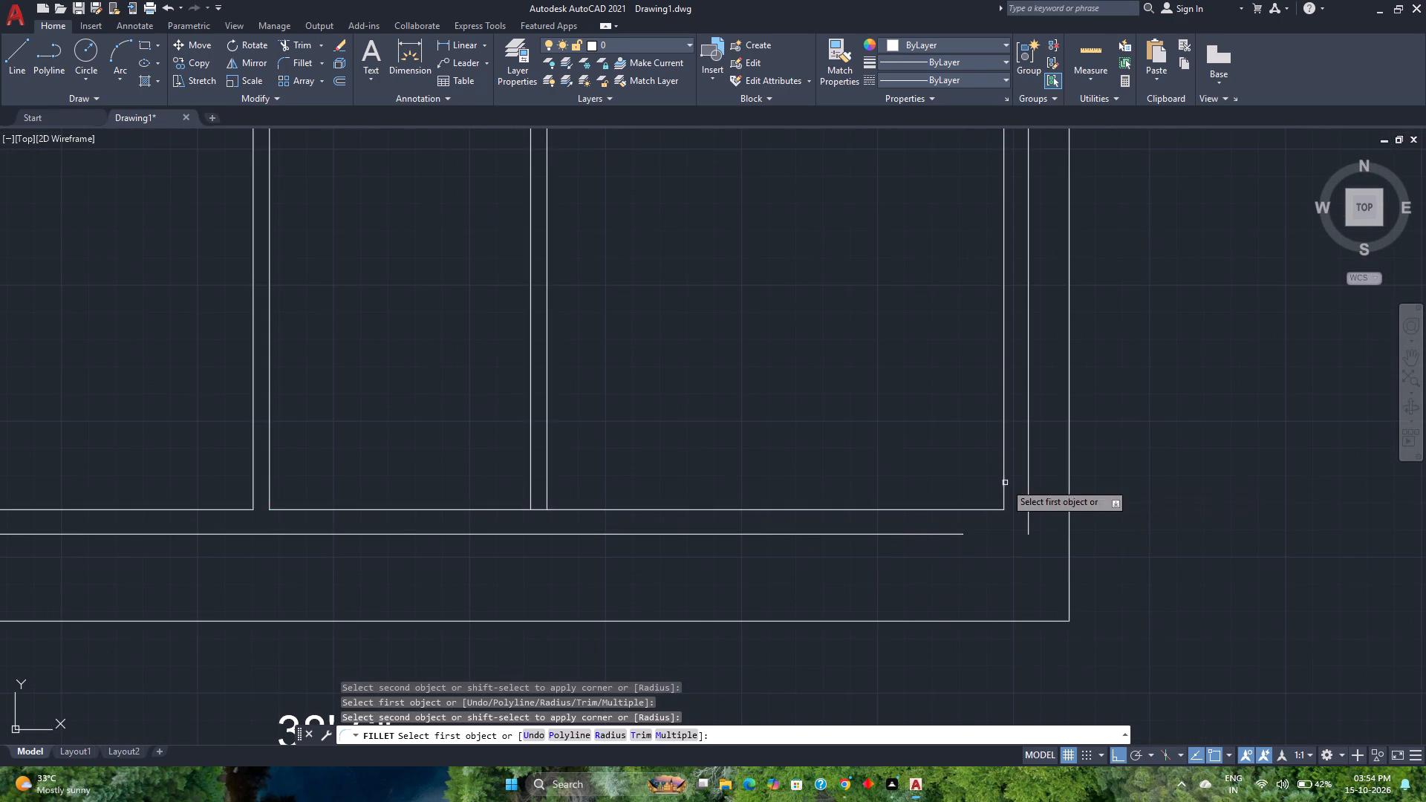
pyautogui.scroll(-1, 942, 536)
pyautogui.moveTo(937, 547); pyautogui.dragTo(900, 446, button='middle')
pyautogui.middleClick(900, 446)
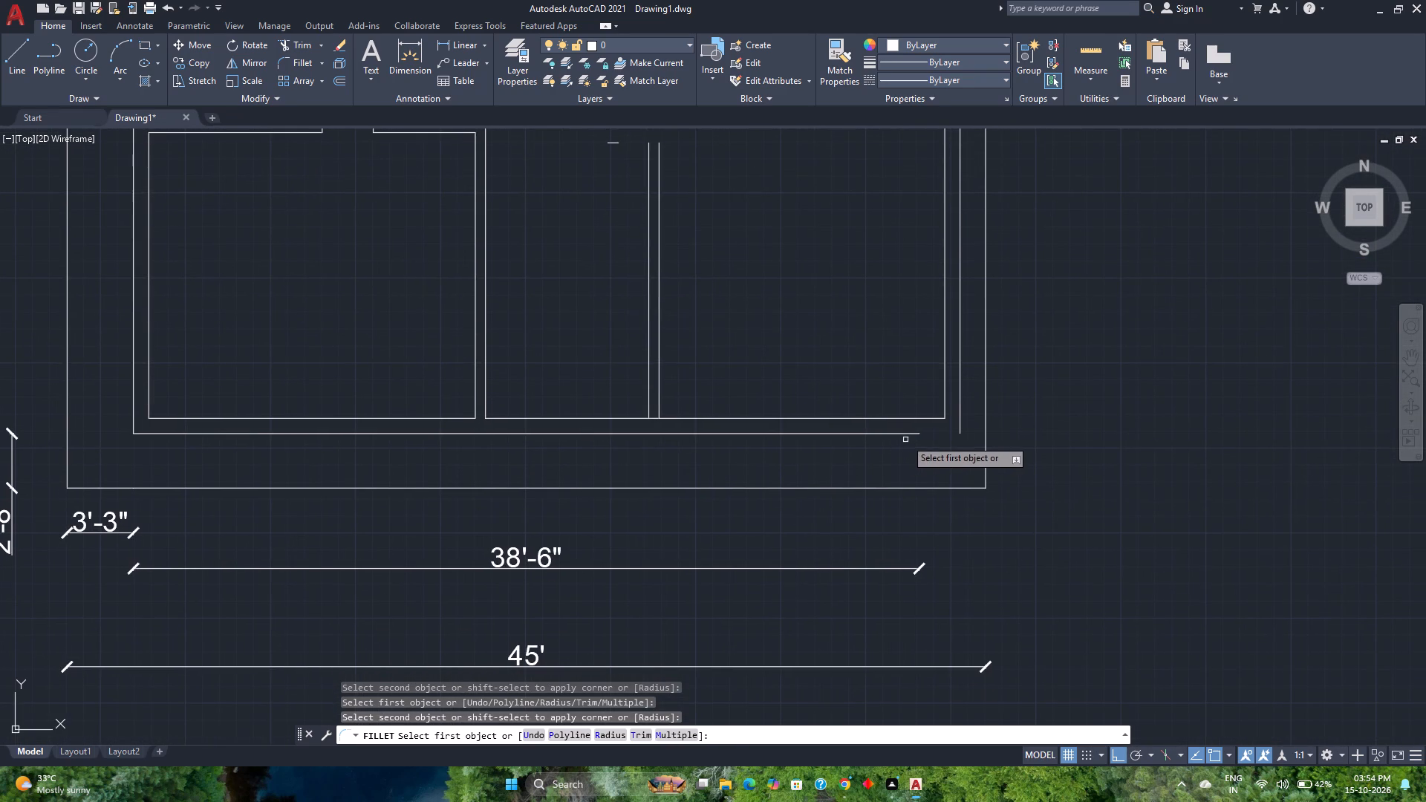
pyautogui.click(911, 434)
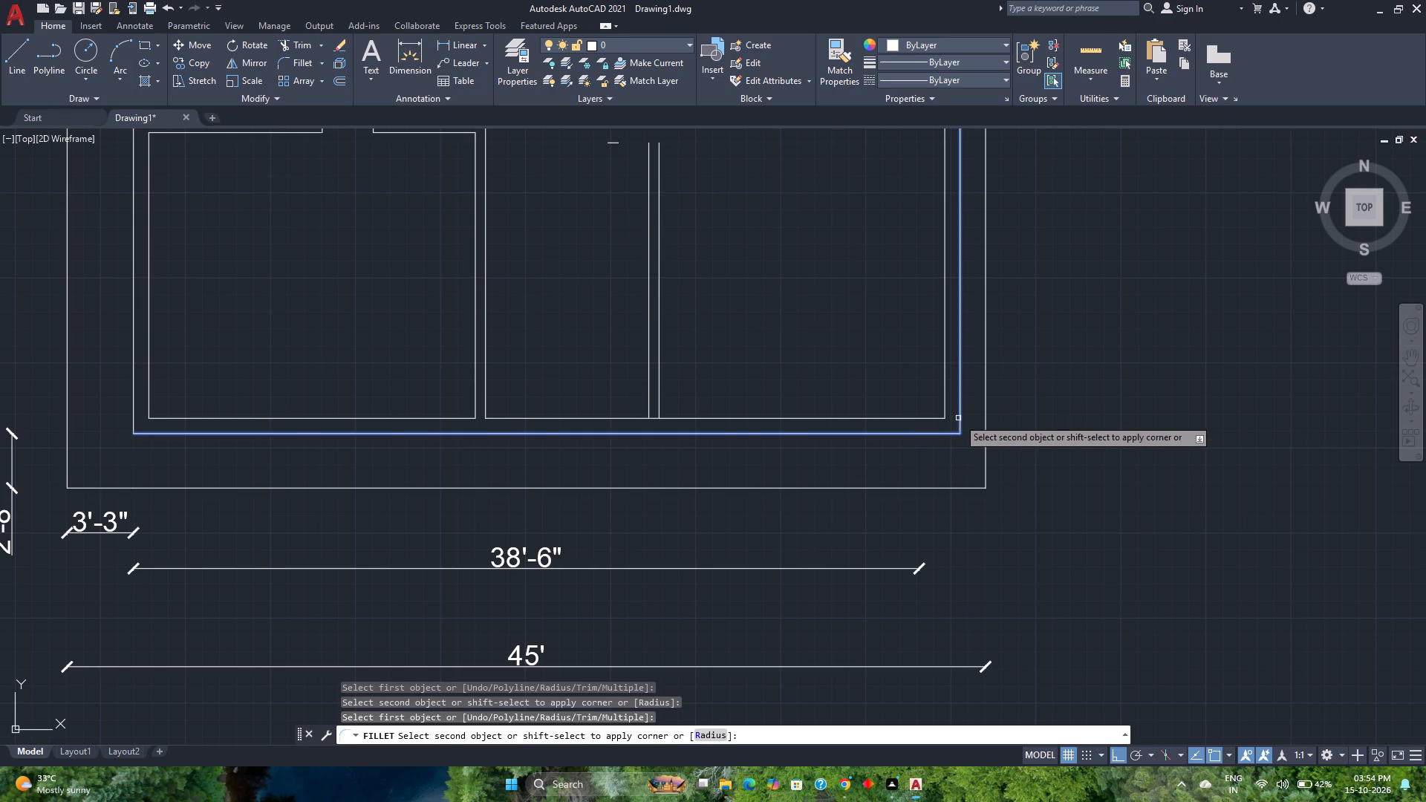
pyautogui.click(960, 417)
pyautogui.scroll(-2, 960, 417)
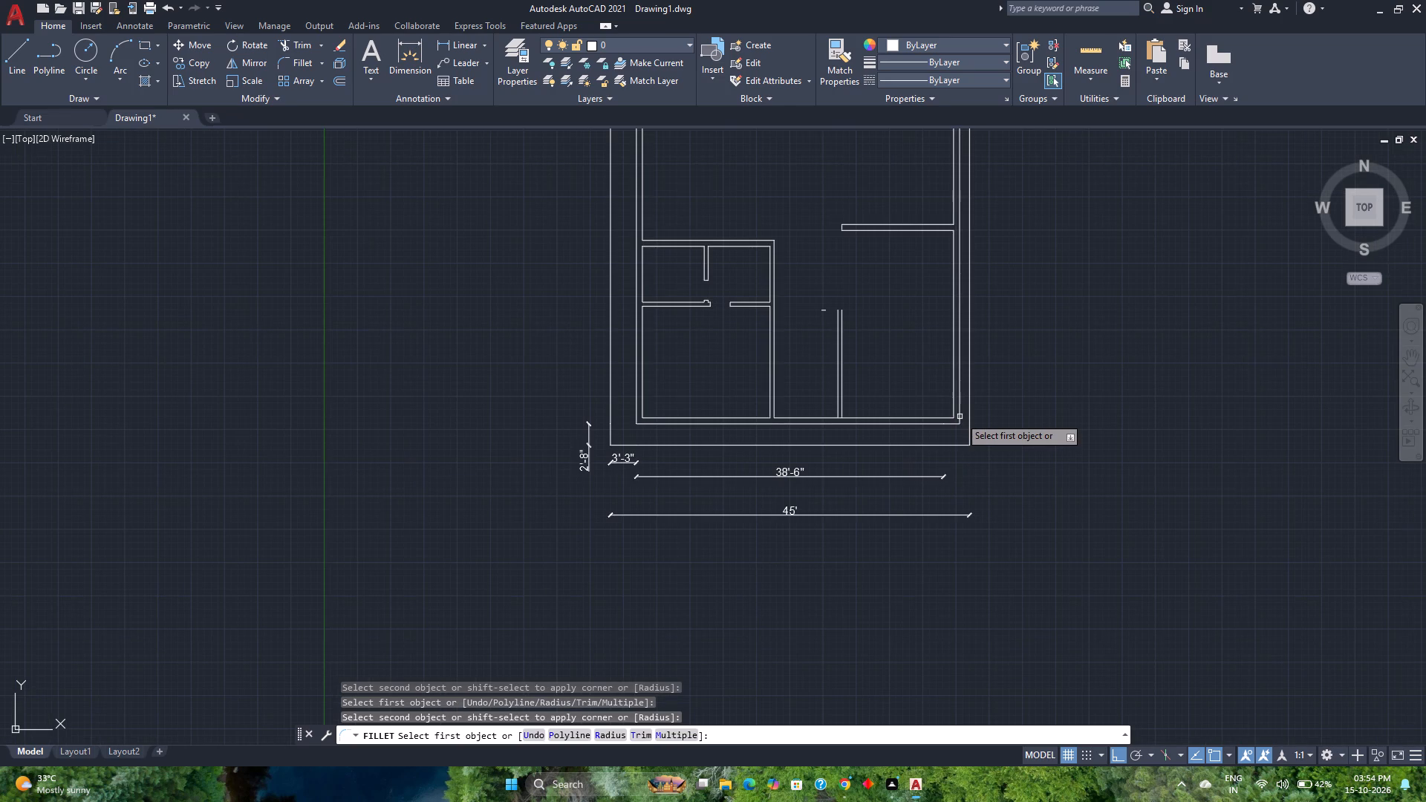
pyautogui.scroll(1, 964, 466)
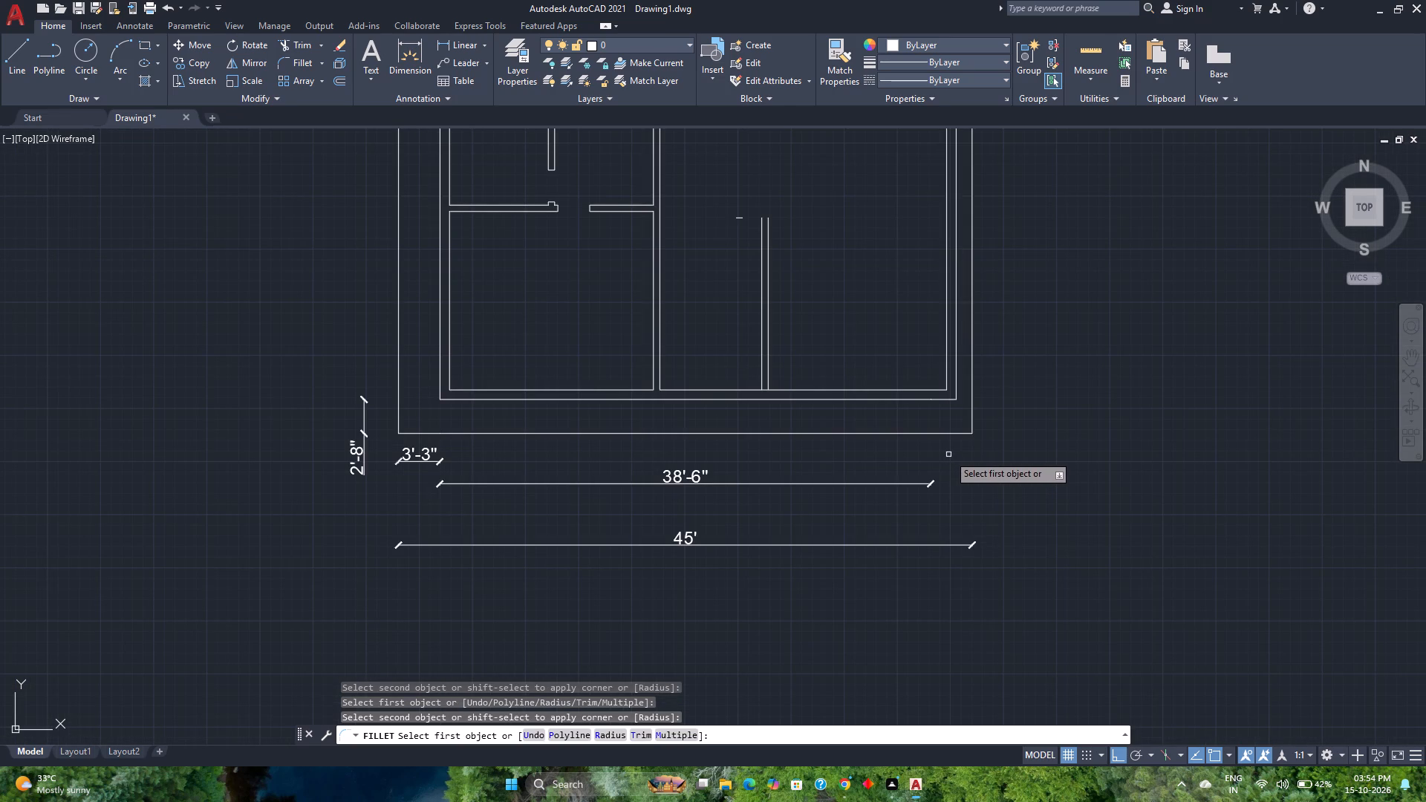
pyautogui.scroll(-1, 948, 454)
pyautogui.moveTo(948, 454); pyautogui.dragTo(862, 478, button='middle')
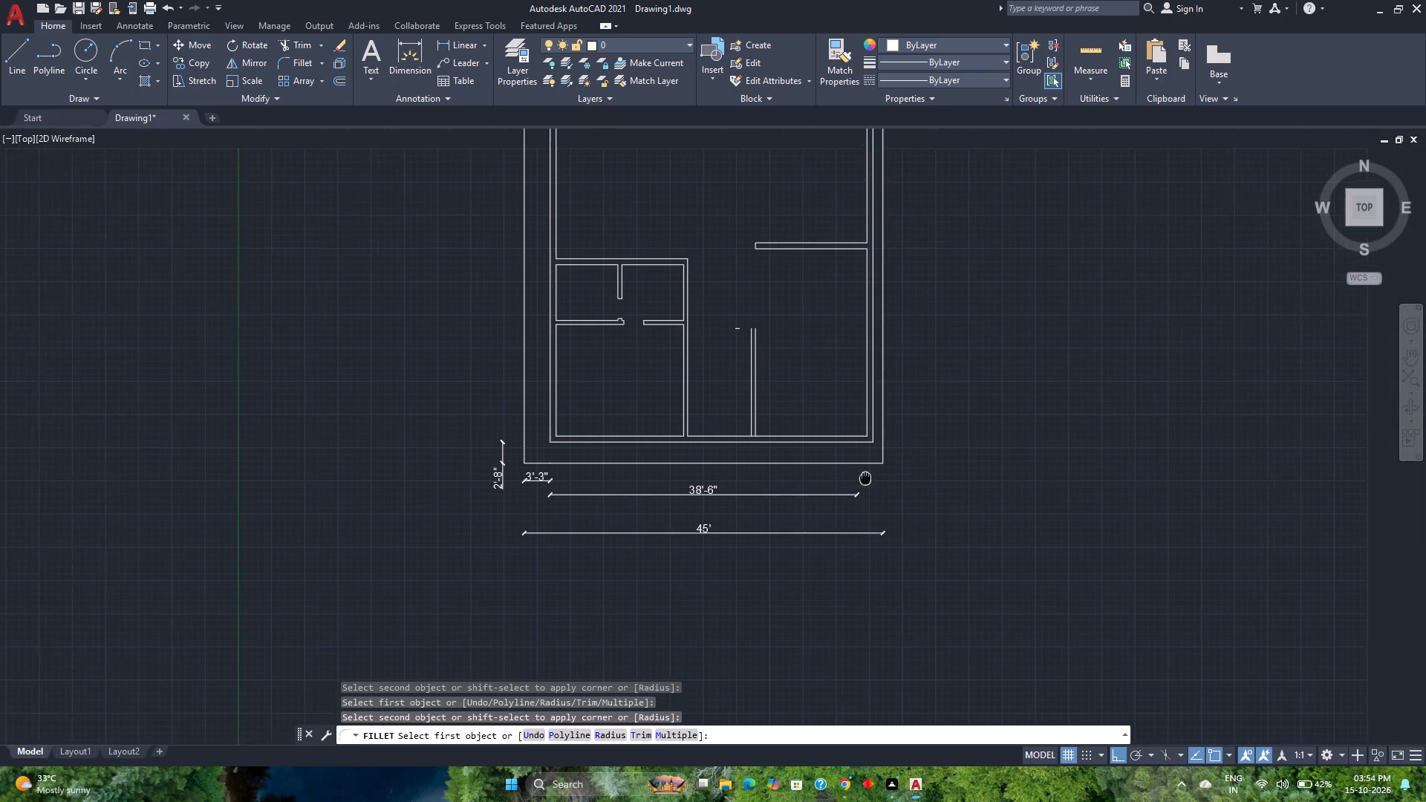
pyautogui.moveTo(862, 478); pyautogui.dragTo(842, 483, button='middle')
pyautogui.middleClick(842, 483)
pyautogui.scroll(-1, 732, 376)
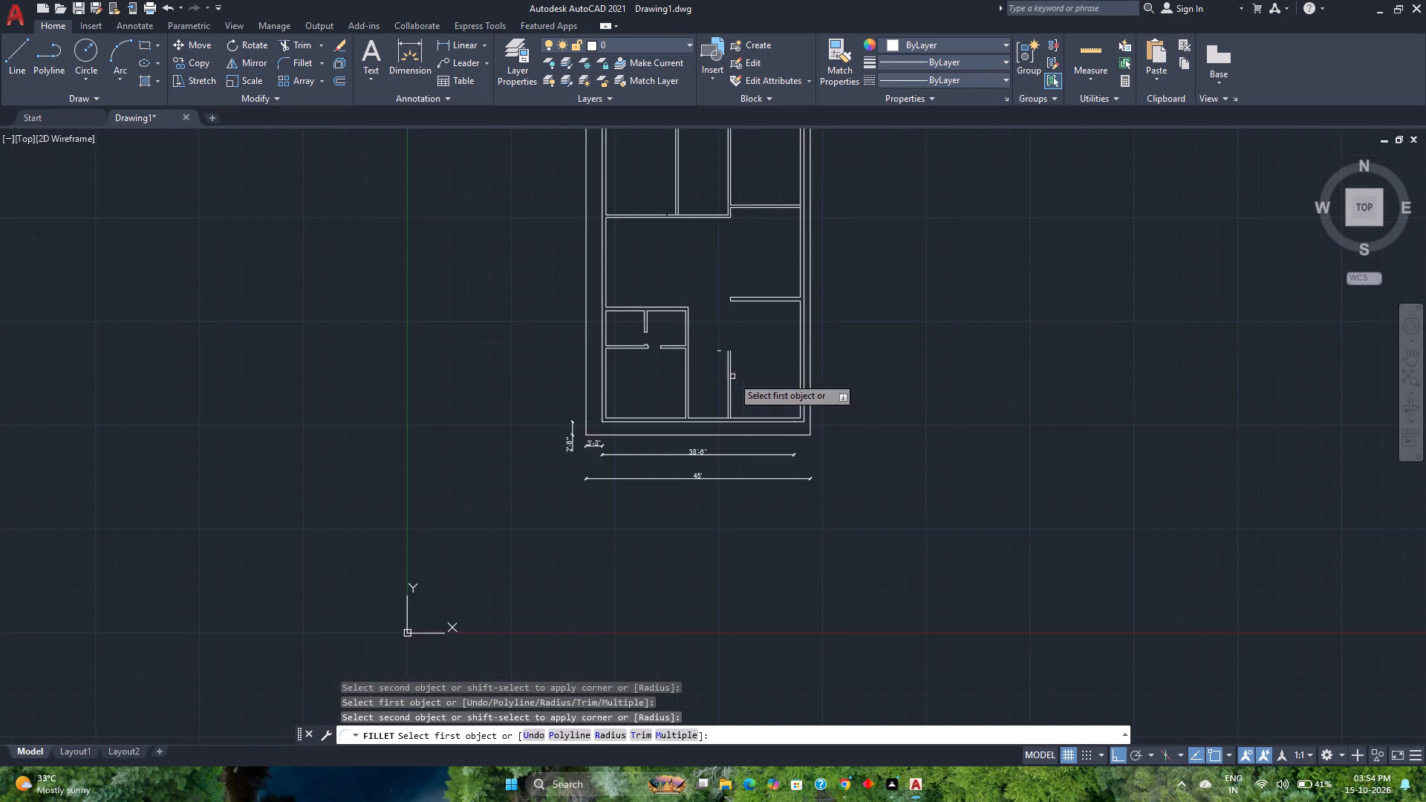
pyautogui.moveTo(732, 376); pyautogui.dragTo(729, 494, button='middle')
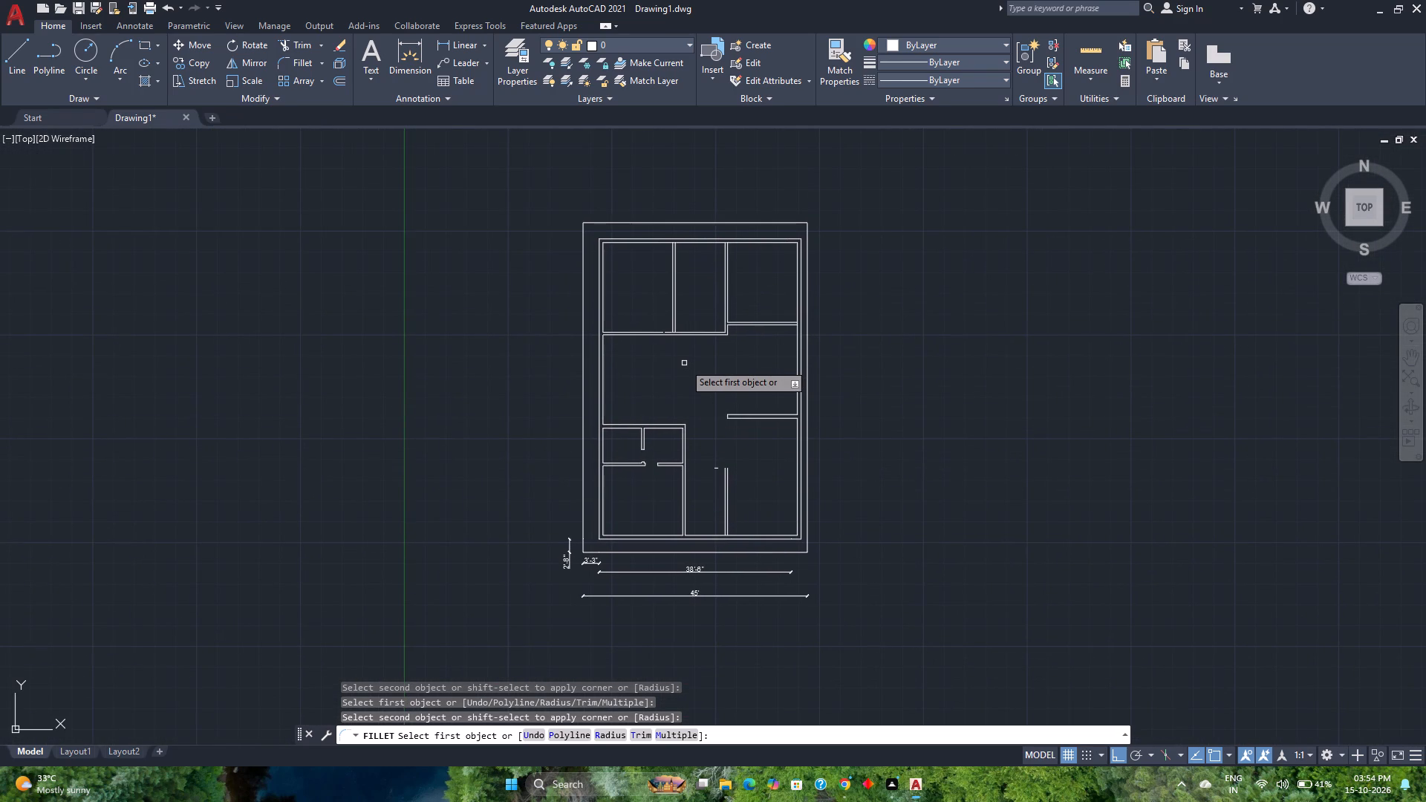
pyautogui.press('space')
# Join the two segments of the upper line of the wall below the upper-left and upper-middle rooms into one line.
pyautogui.scroll(4, 648, 326)
pyautogui.click(775, 366)
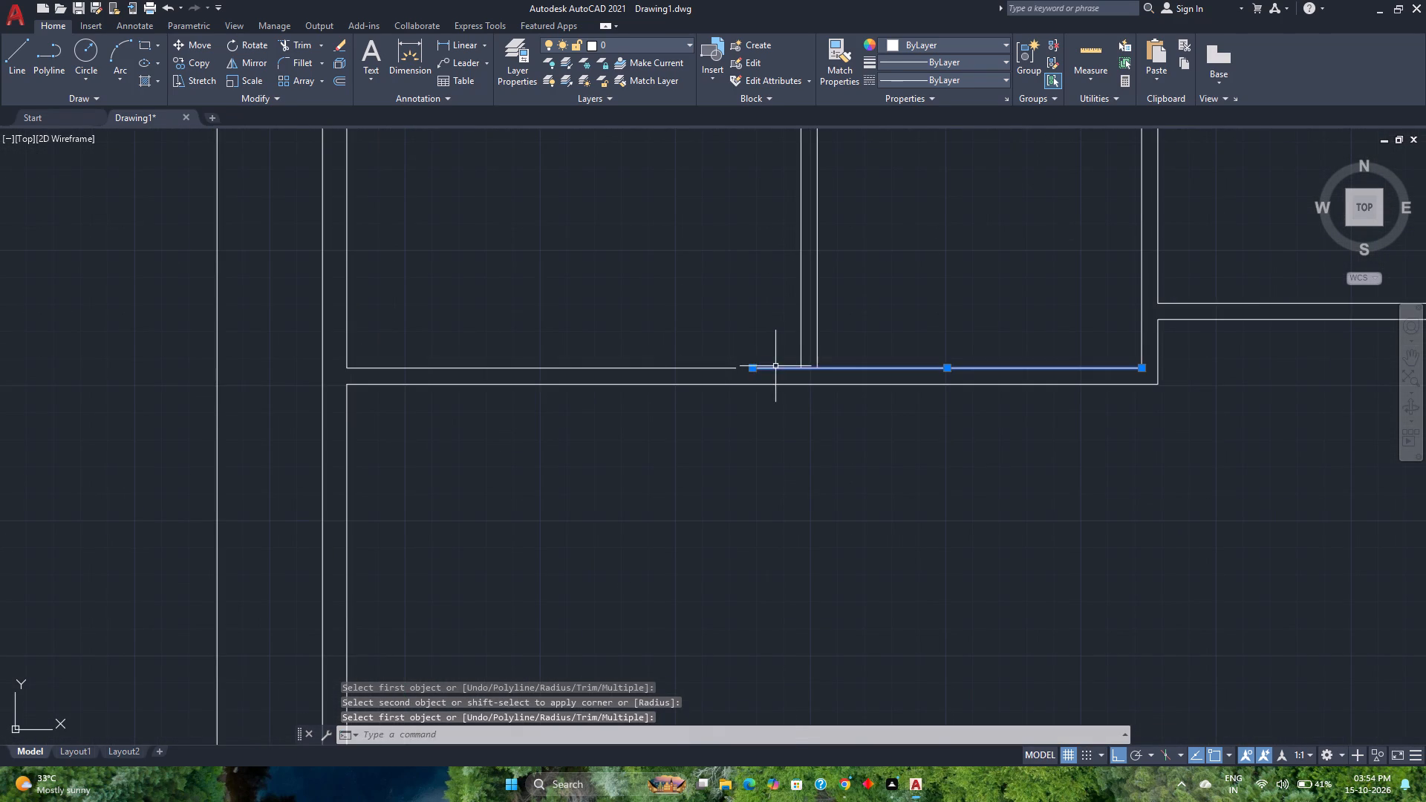
pyautogui.click(723, 366)
pyautogui.press('j')
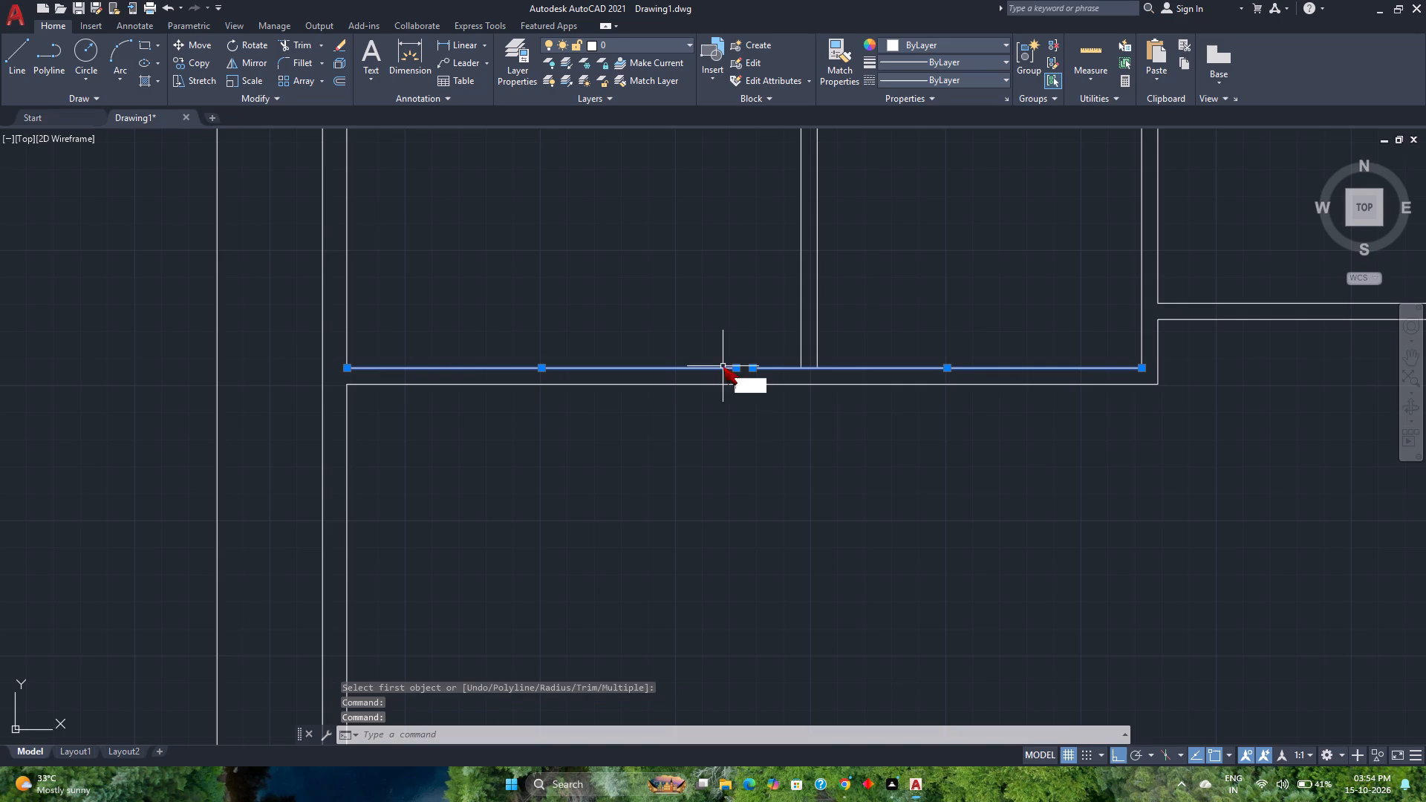
pyautogui.press('Return')
# Move the stray short end line onto the open upper end of the short lower-right partition to cap it.
pyautogui.scroll(-3, 721, 362)
pyautogui.moveTo(824, 527); pyautogui.dragTo(800, 487, button='middle')
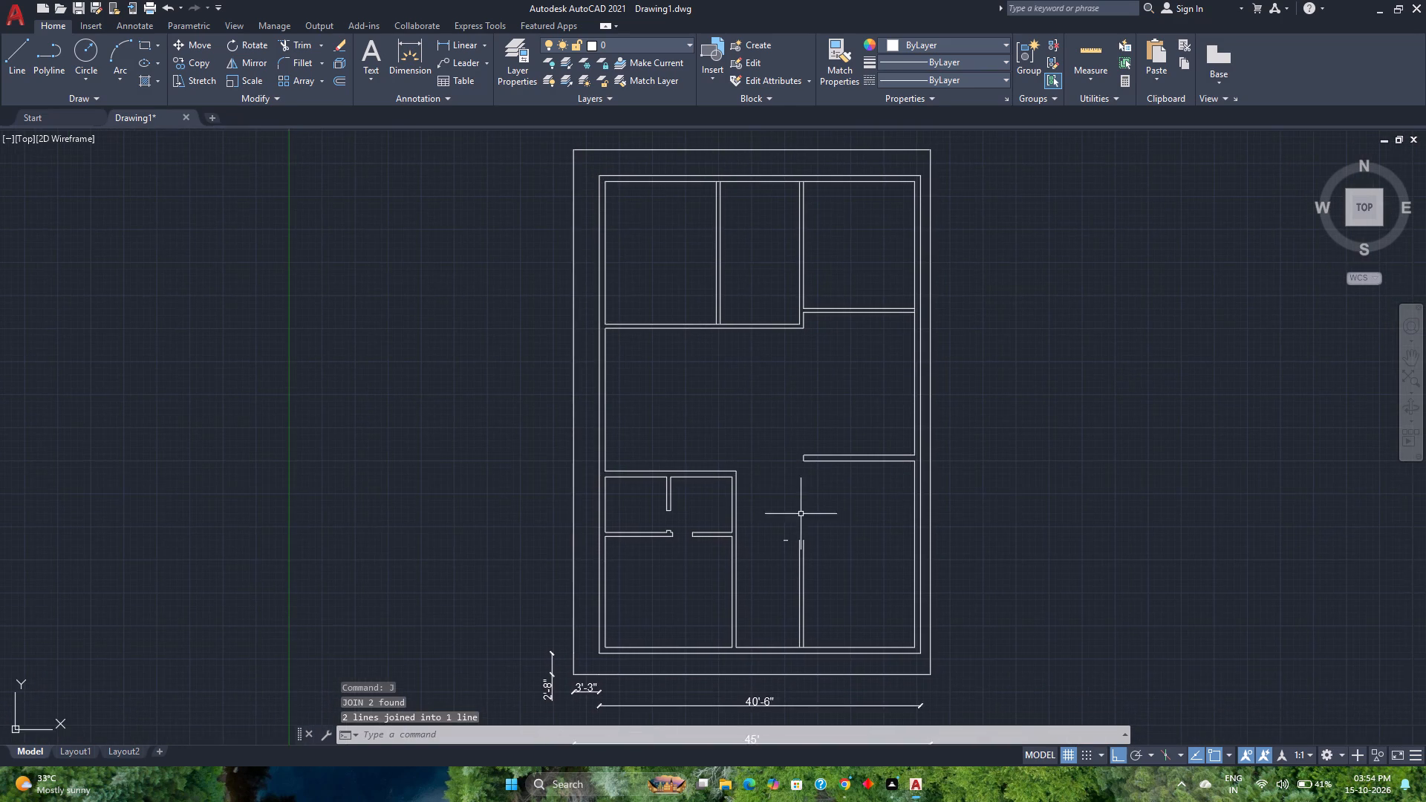
pyautogui.scroll(4, 798, 534)
pyautogui.moveTo(758, 613); pyautogui.dragTo(749, 609)
pyautogui.click(687, 549)
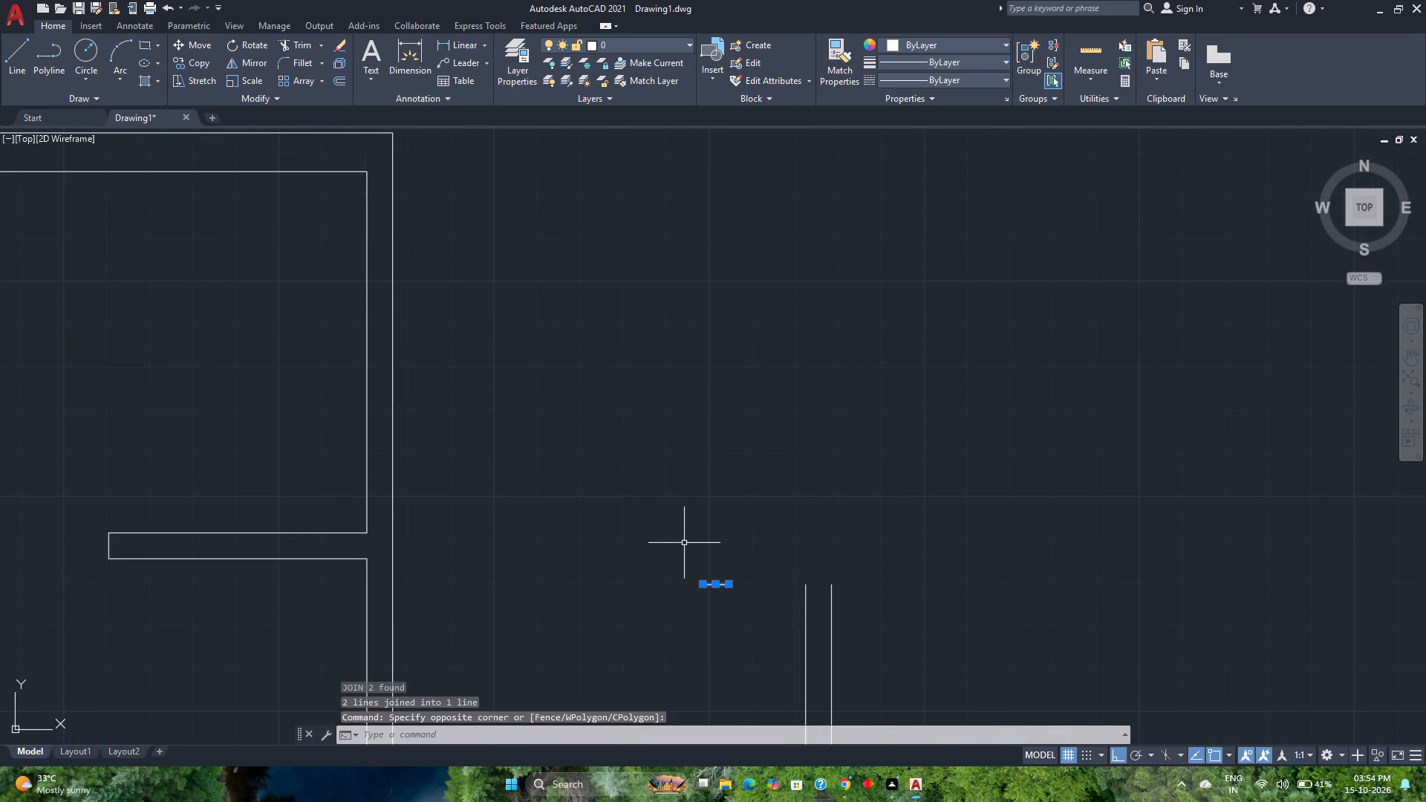
pyautogui.press('m')
pyautogui.press('Return')
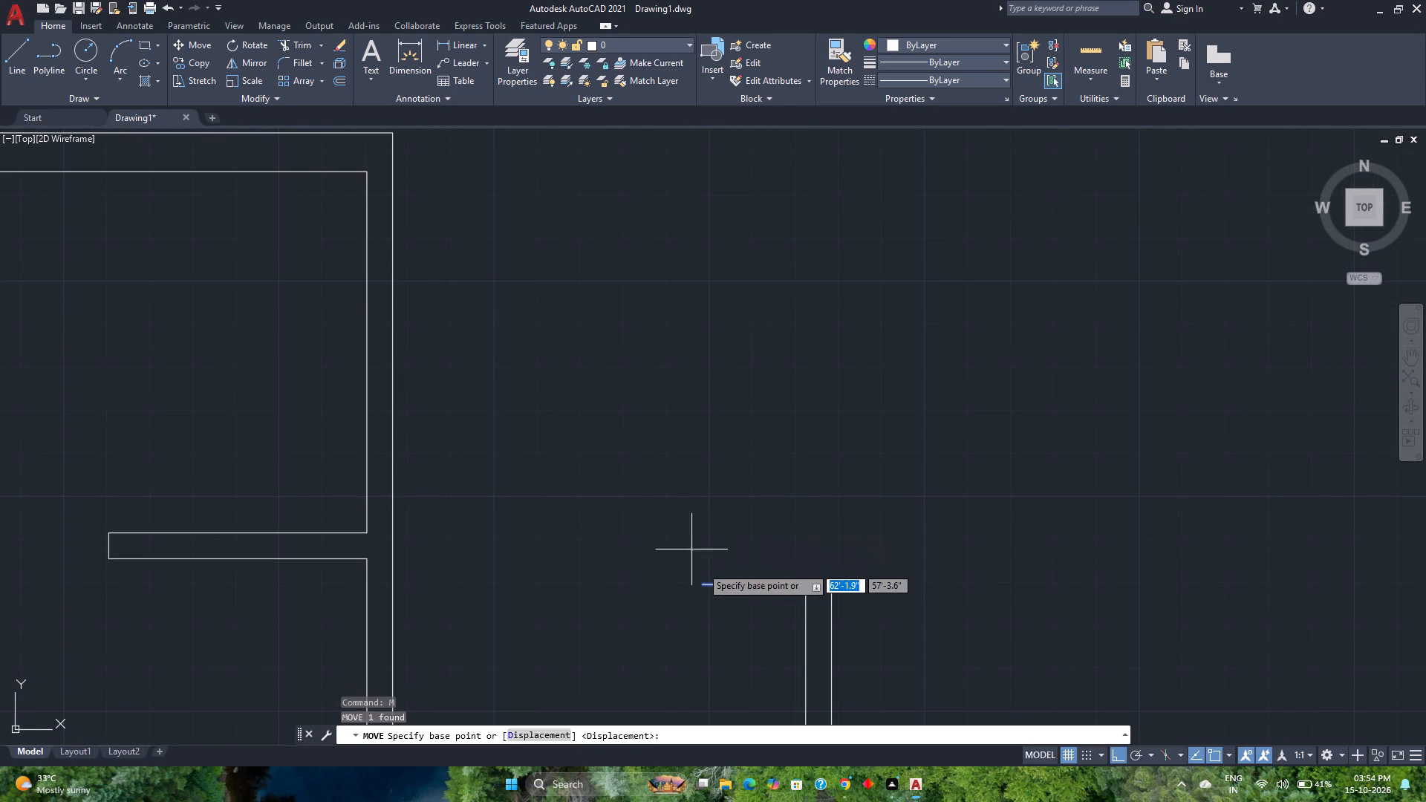
pyautogui.scroll(2, 700, 572)
pyautogui.click(703, 606)
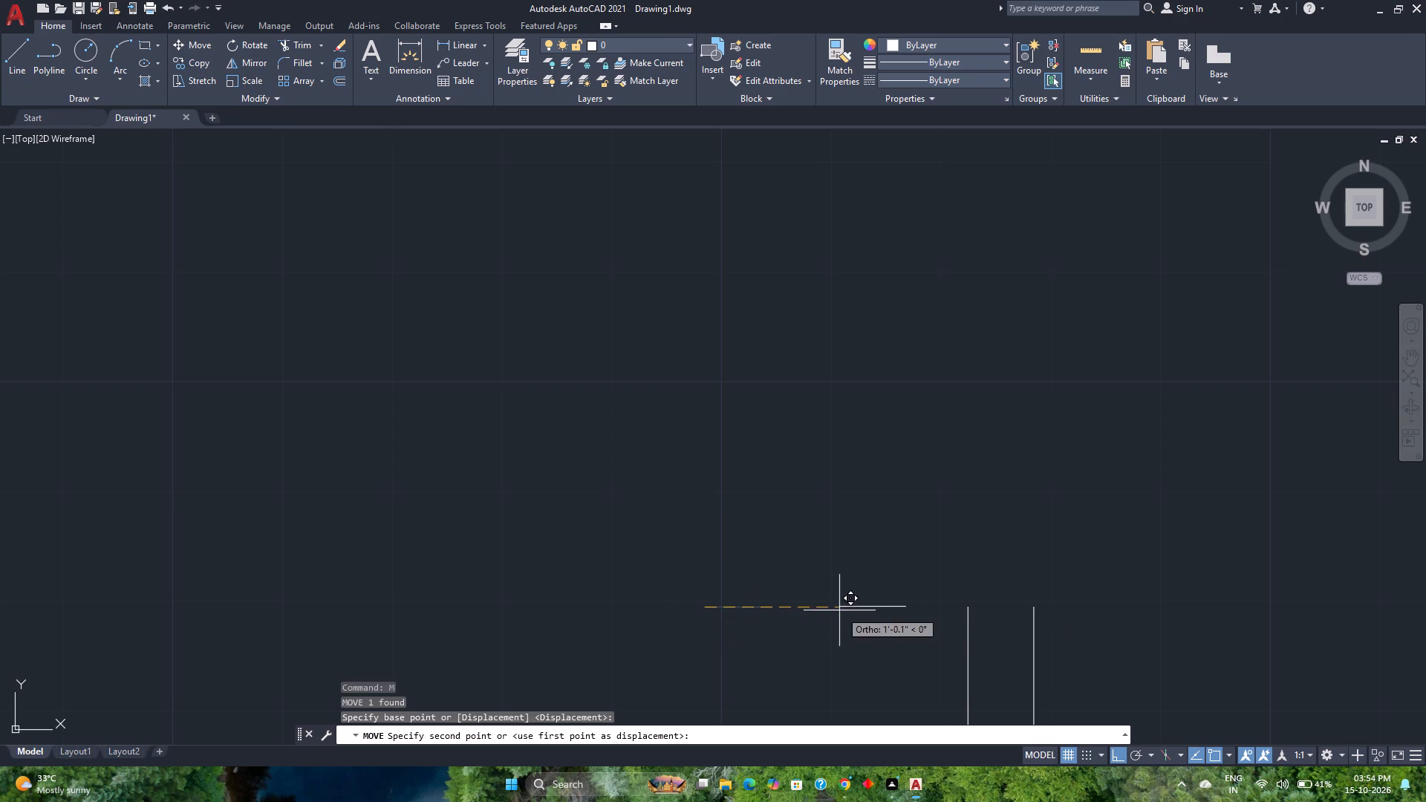
pyautogui.click(968, 607)
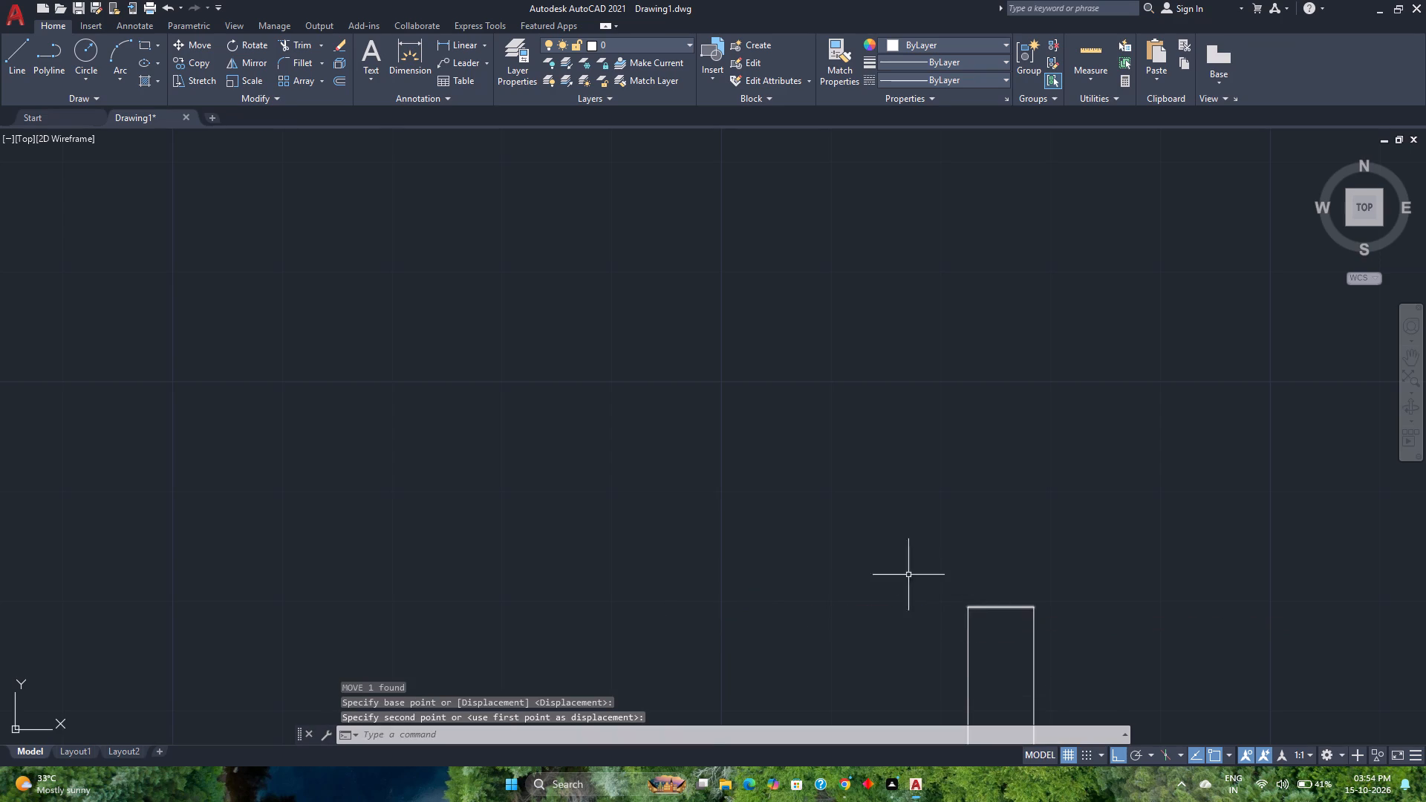
pyautogui.scroll(-2, 870, 530)
pyautogui.press('Escape')
# Delete the right-hand line of the plot boundary.
pyautogui.scroll(-3, 868, 519)
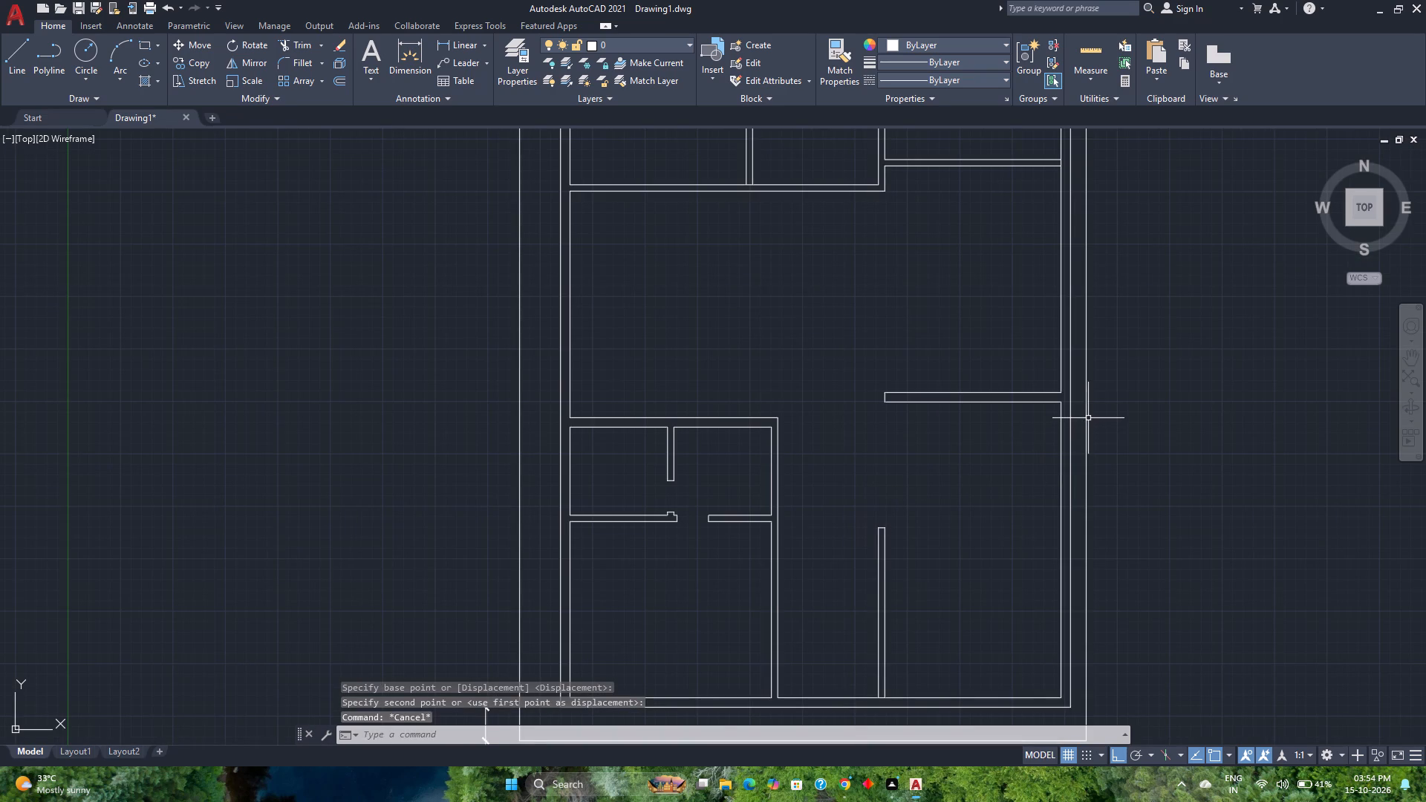
pyautogui.click(1088, 418)
pyautogui.press('Delete')
# Offset the outer line of the right exterior wall outward by 3'3" as the new right plot boundary line.
pyautogui.scroll(-3, 1088, 417)
pyautogui.moveTo(1088, 417); pyautogui.dragTo(914, 374, button='middle')
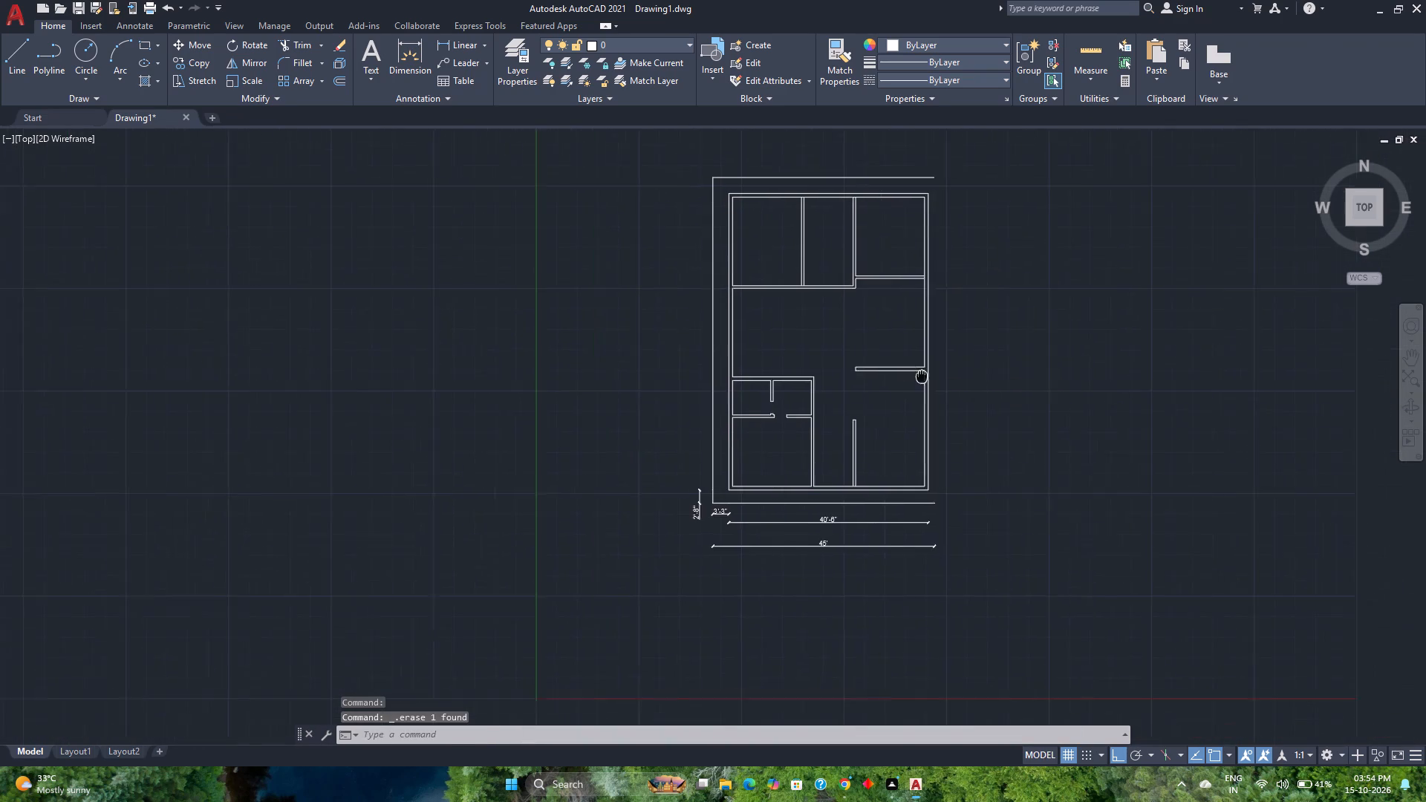
pyautogui.moveTo(914, 374); pyautogui.dragTo(910, 374, button='middle')
pyautogui.middleClick(910, 374)
pyautogui.middleClick(910, 374)
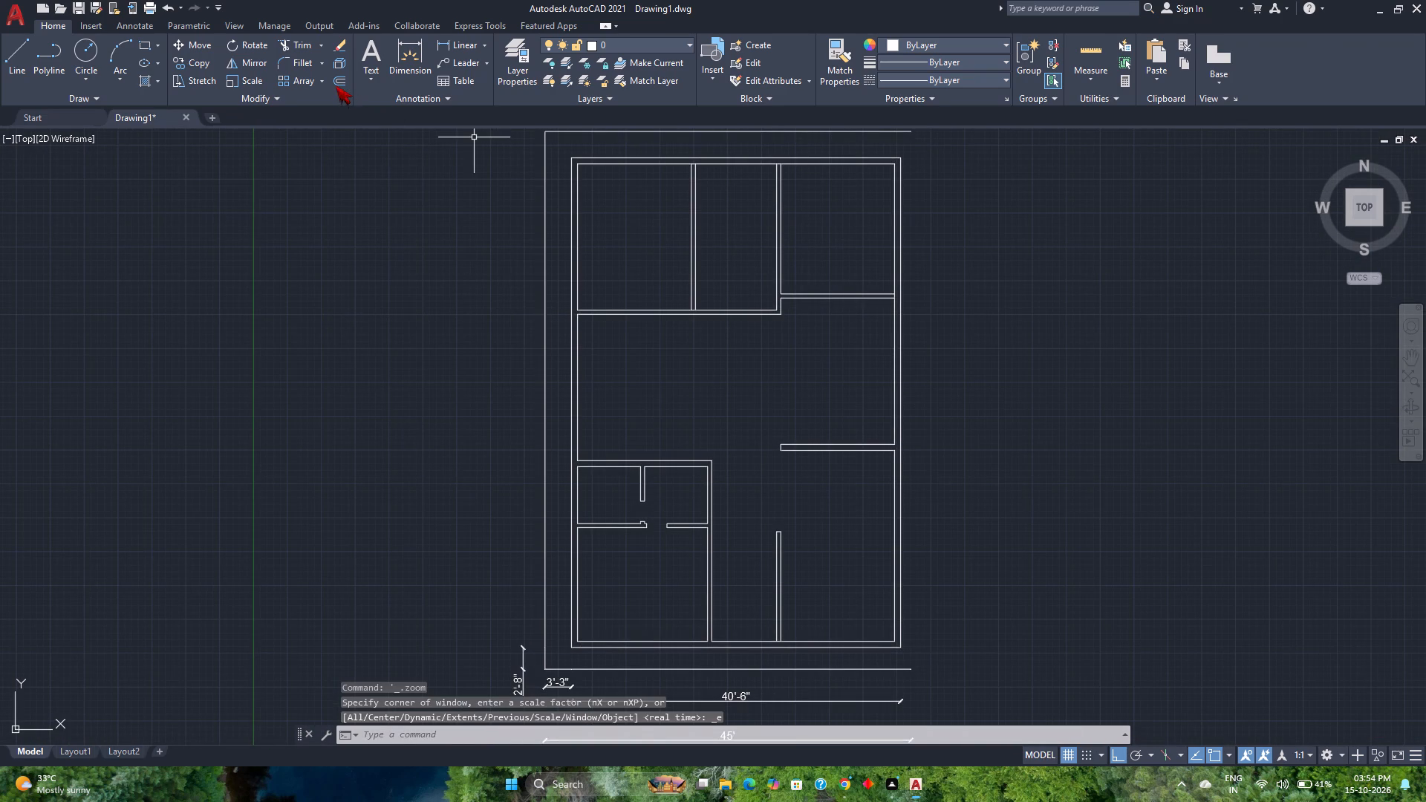
pyautogui.click(336, 85)
pyautogui.write('3\'3"')
pyautogui.press('Return')
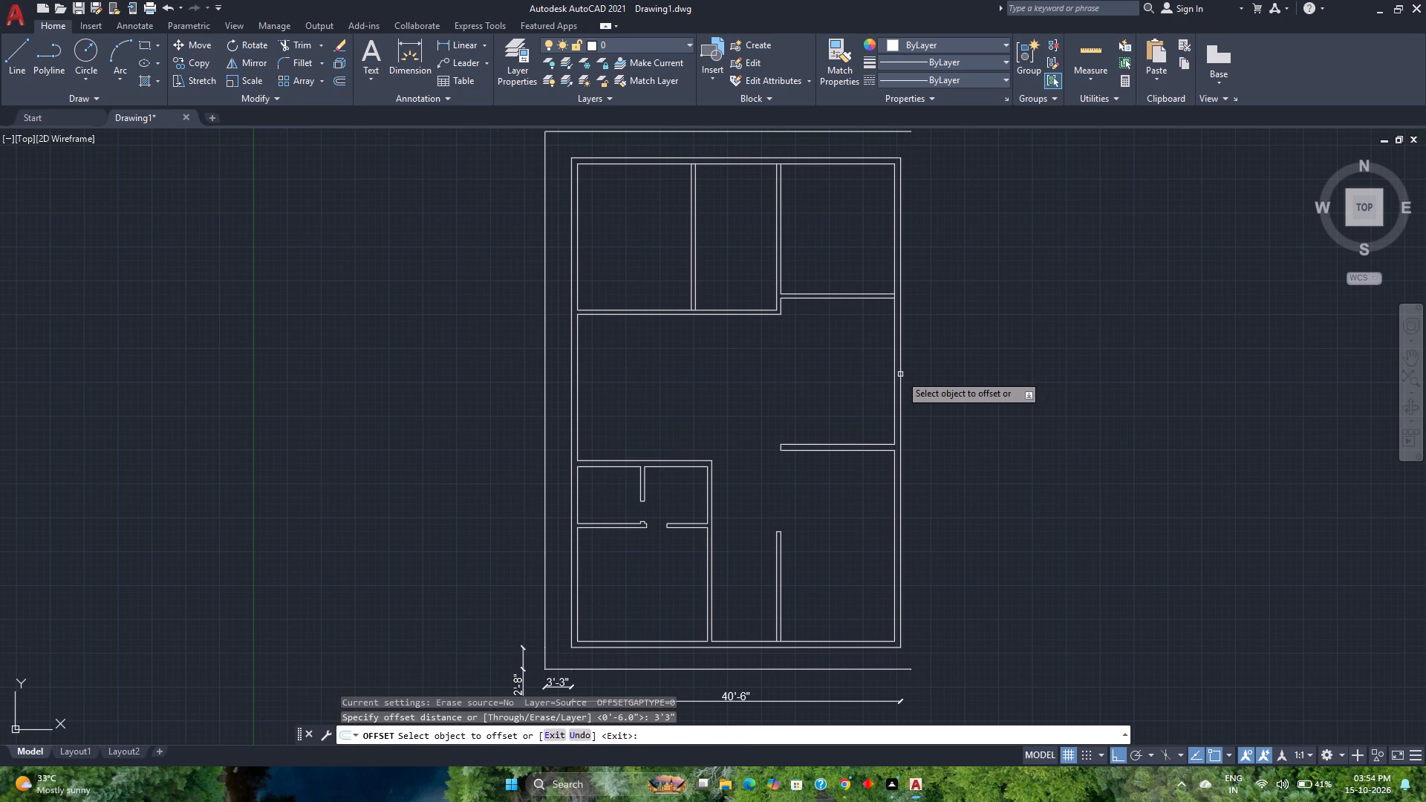
pyautogui.click(900, 374)
pyautogui.click(968, 362)
pyautogui.press('Escape')
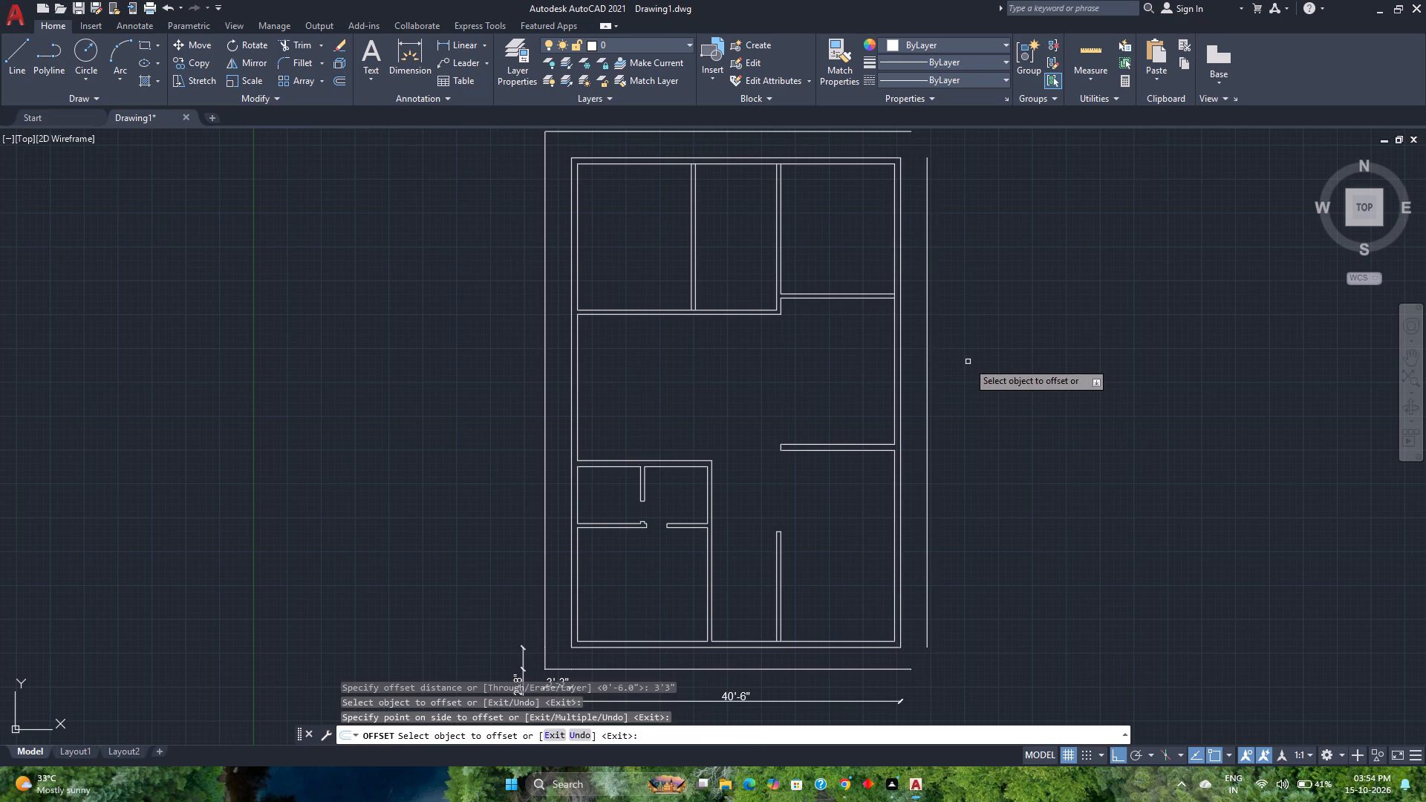
# Fillet the new right plot boundary line with the bottom and top boundary lines, using the Multiple option, to close both corners.
pyautogui.press('f')
pyautogui.press('Return')
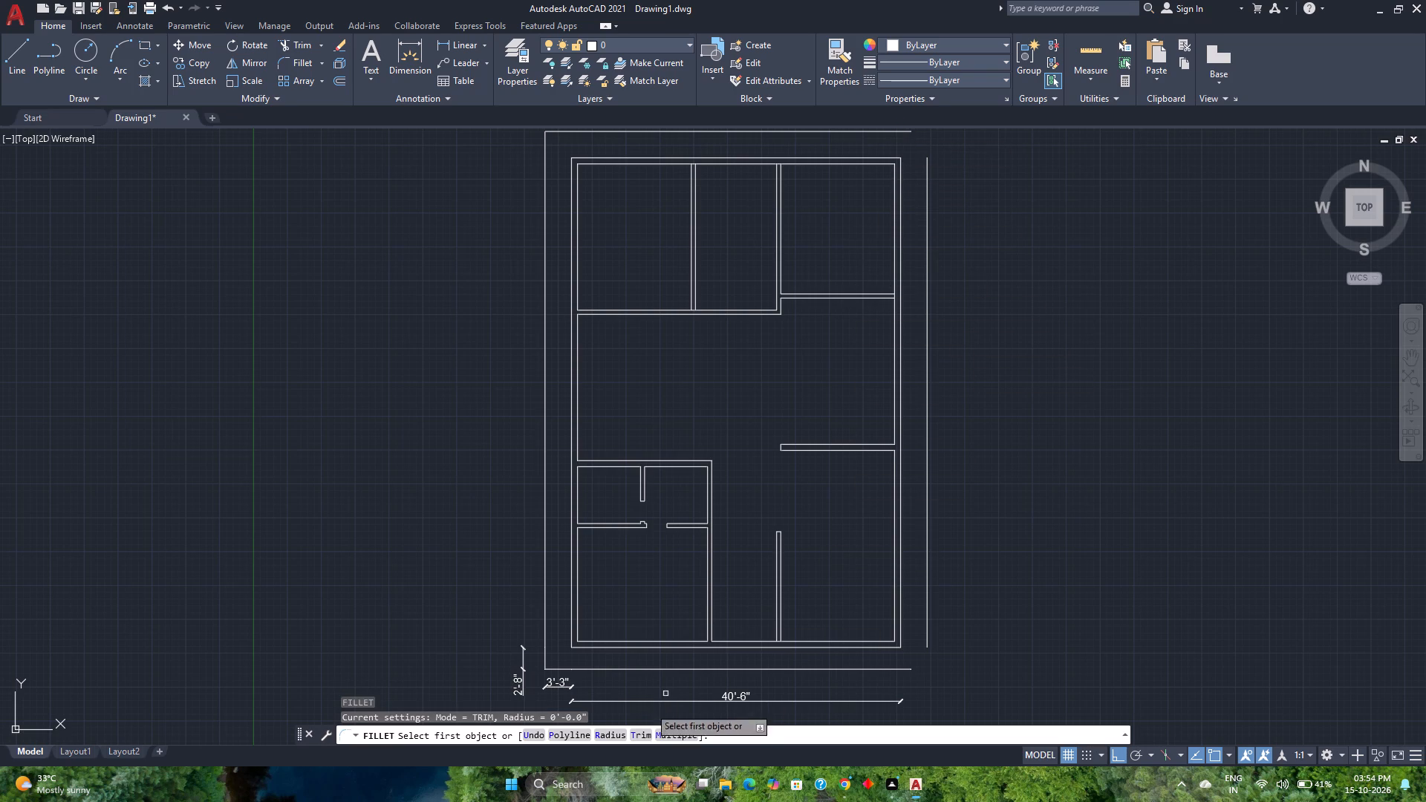
pyautogui.click(663, 732)
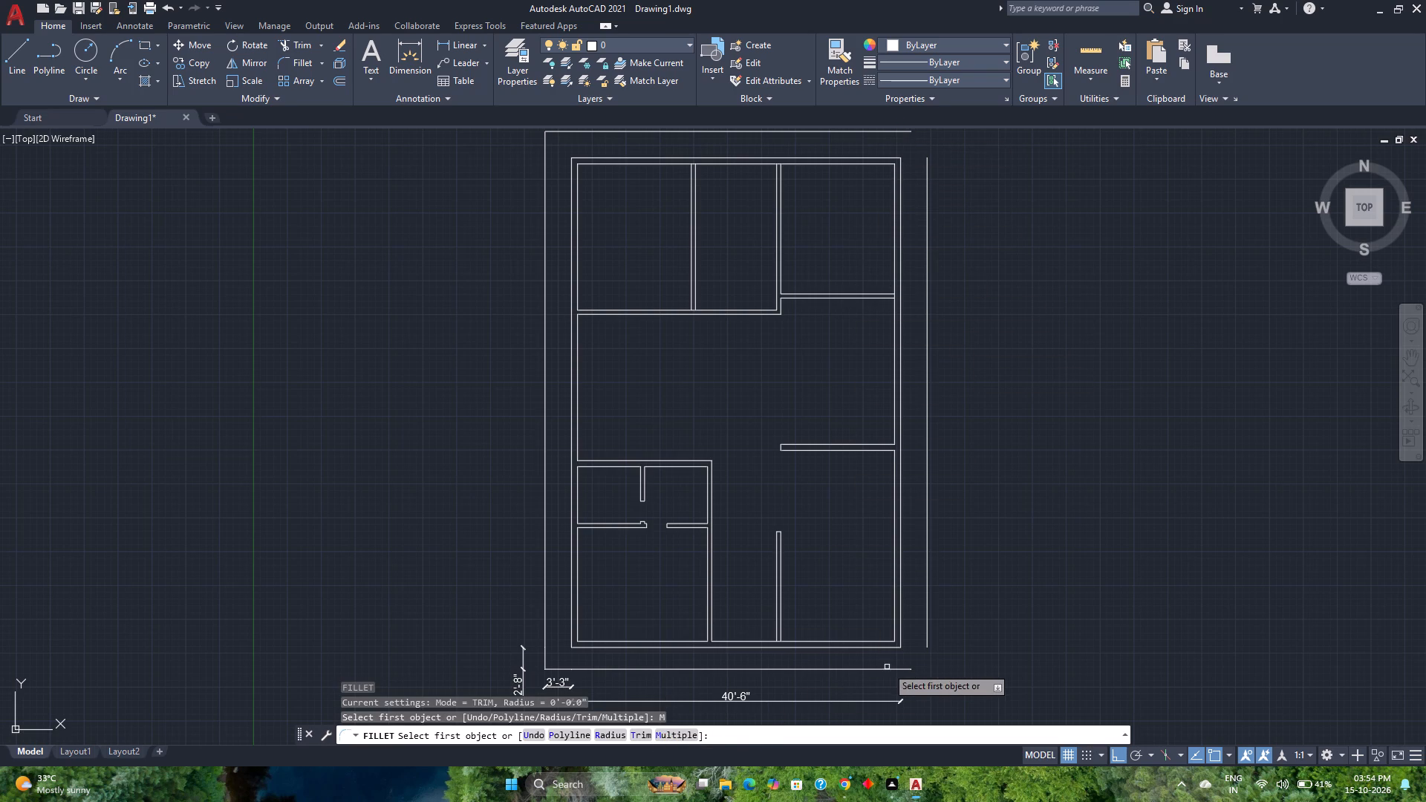
pyautogui.click(889, 671)
pyautogui.click(928, 627)
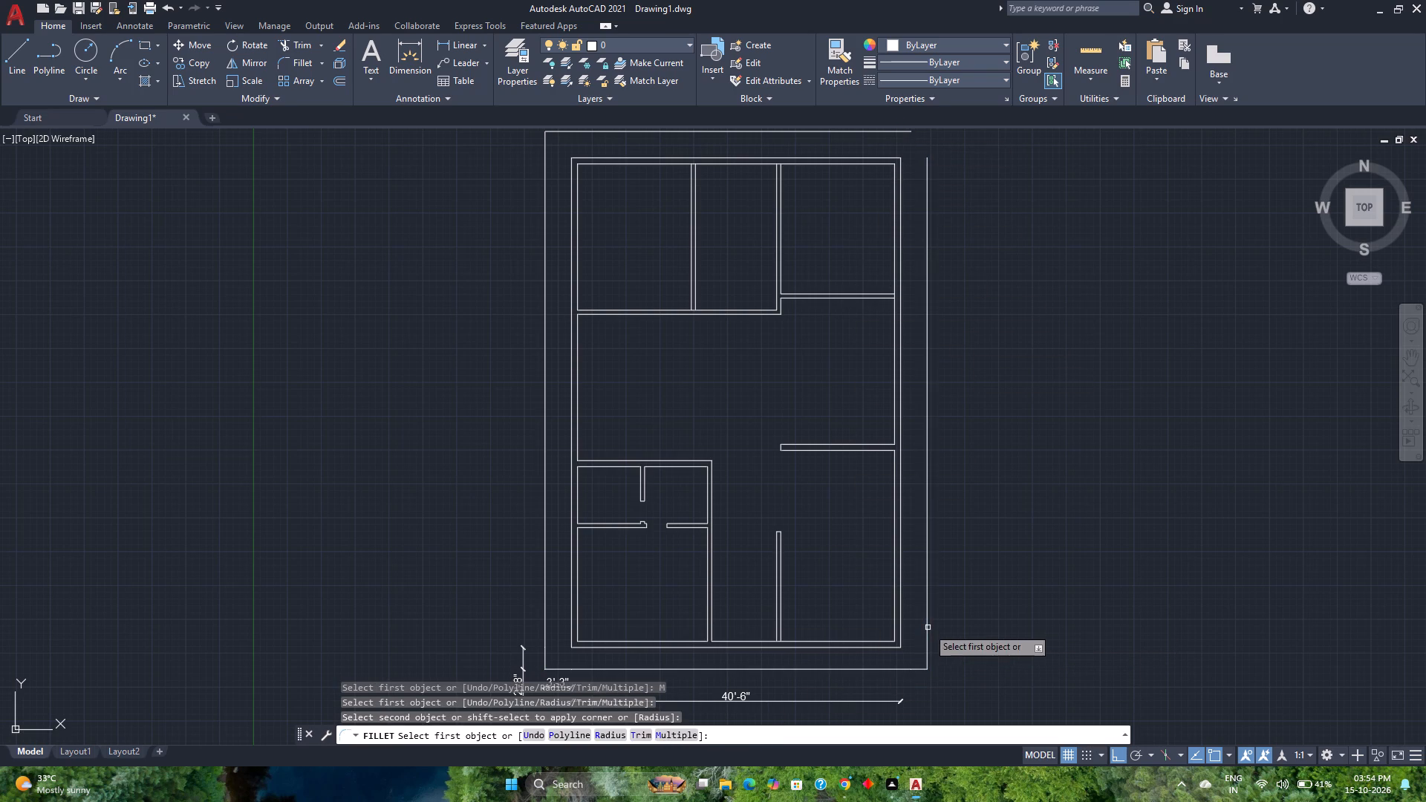
pyautogui.click(891, 131)
pyautogui.click(928, 187)
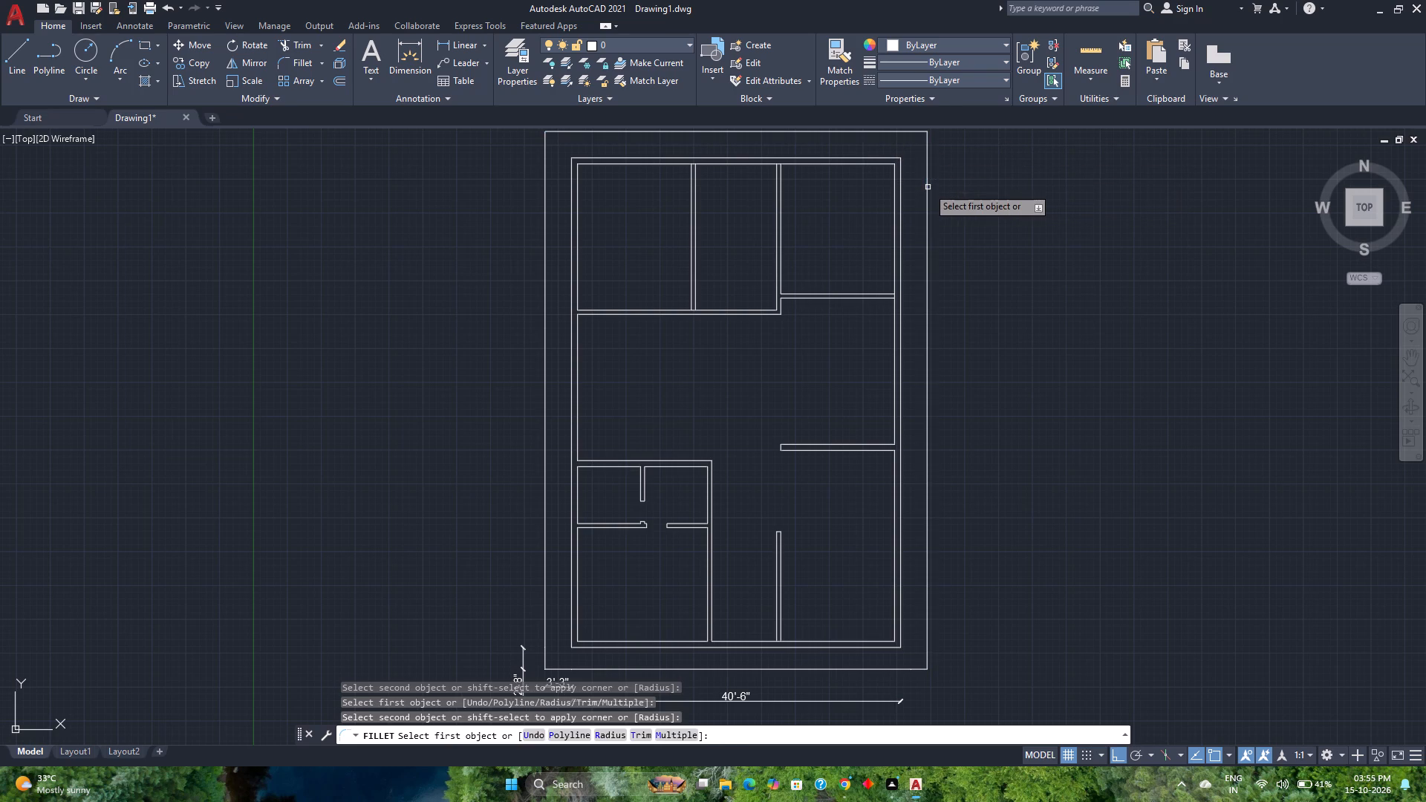
pyautogui.press('space')
# Delete the two overall horizontal dimensions below the plan, for the house width and the plot width.
pyautogui.scroll(-3, 921, 318)
pyautogui.scroll(1, 853, 475)
pyautogui.scroll(4, 875, 382)
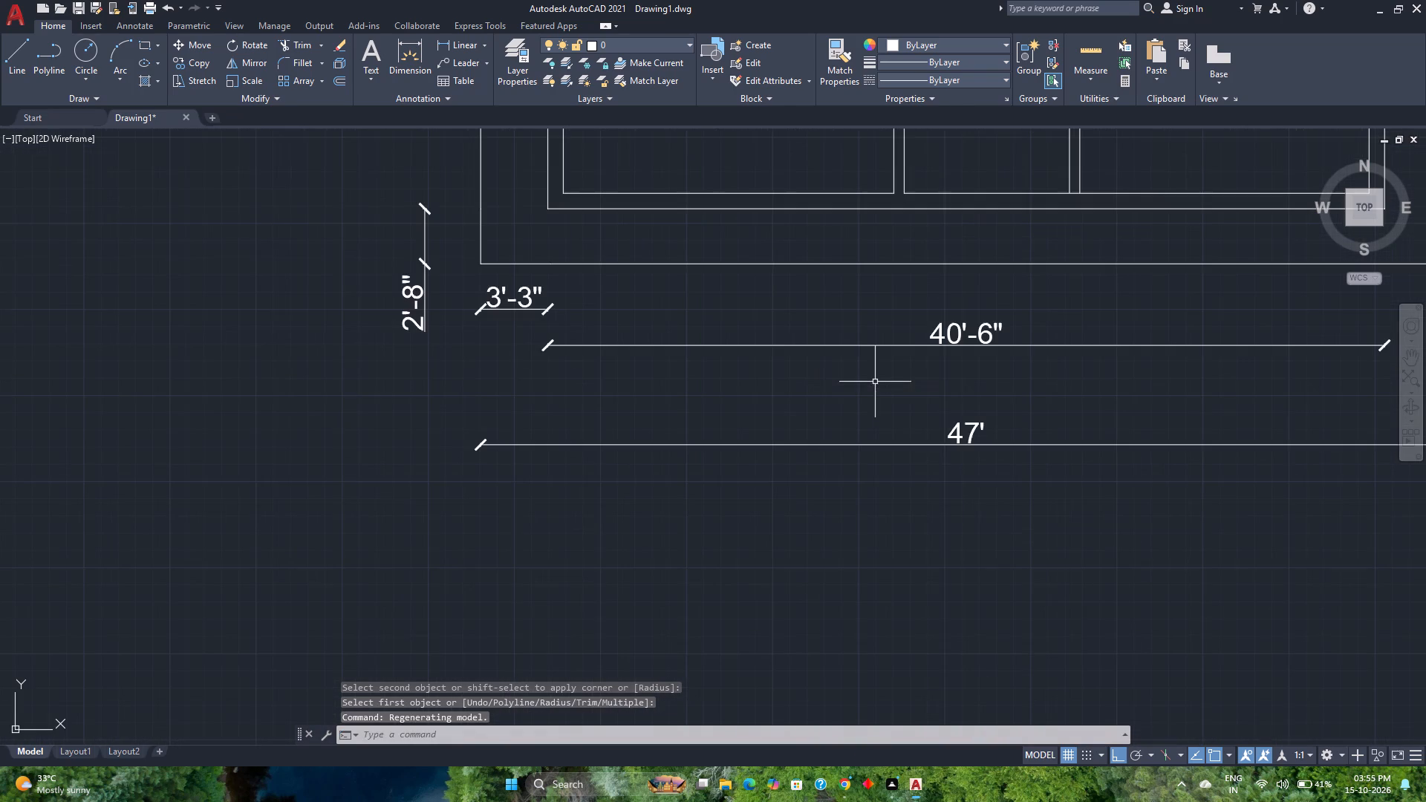
pyautogui.moveTo(982, 501); pyautogui.dragTo(957, 480)
pyautogui.click(832, 319)
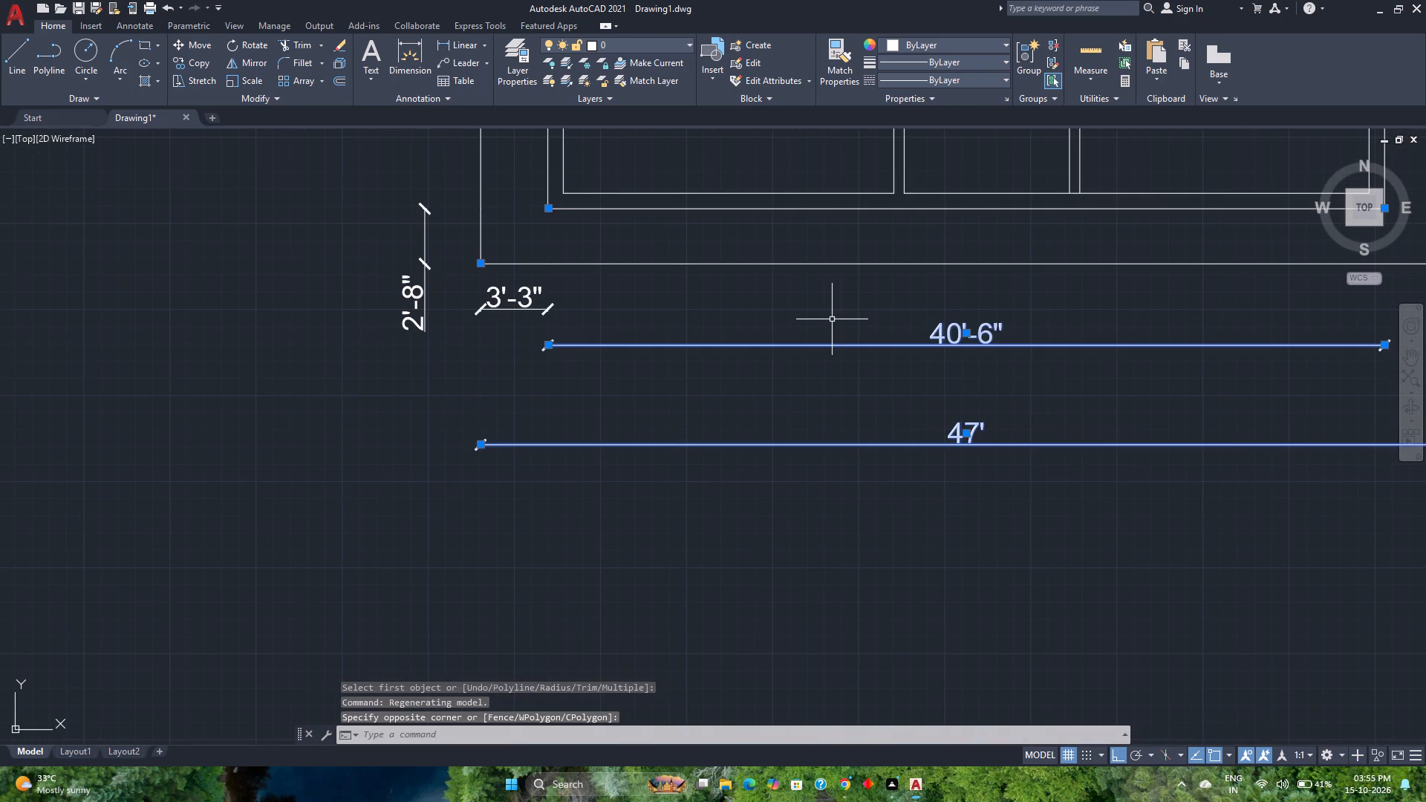
pyautogui.press('Delete')
# Check the clear dimensions of the lower-right room and the central hall with the Quick measure tool.
pyautogui.scroll(-2, 837, 319)
pyautogui.moveTo(837, 319); pyautogui.dragTo(784, 409, button='middle')
pyautogui.middleClick(784, 409)
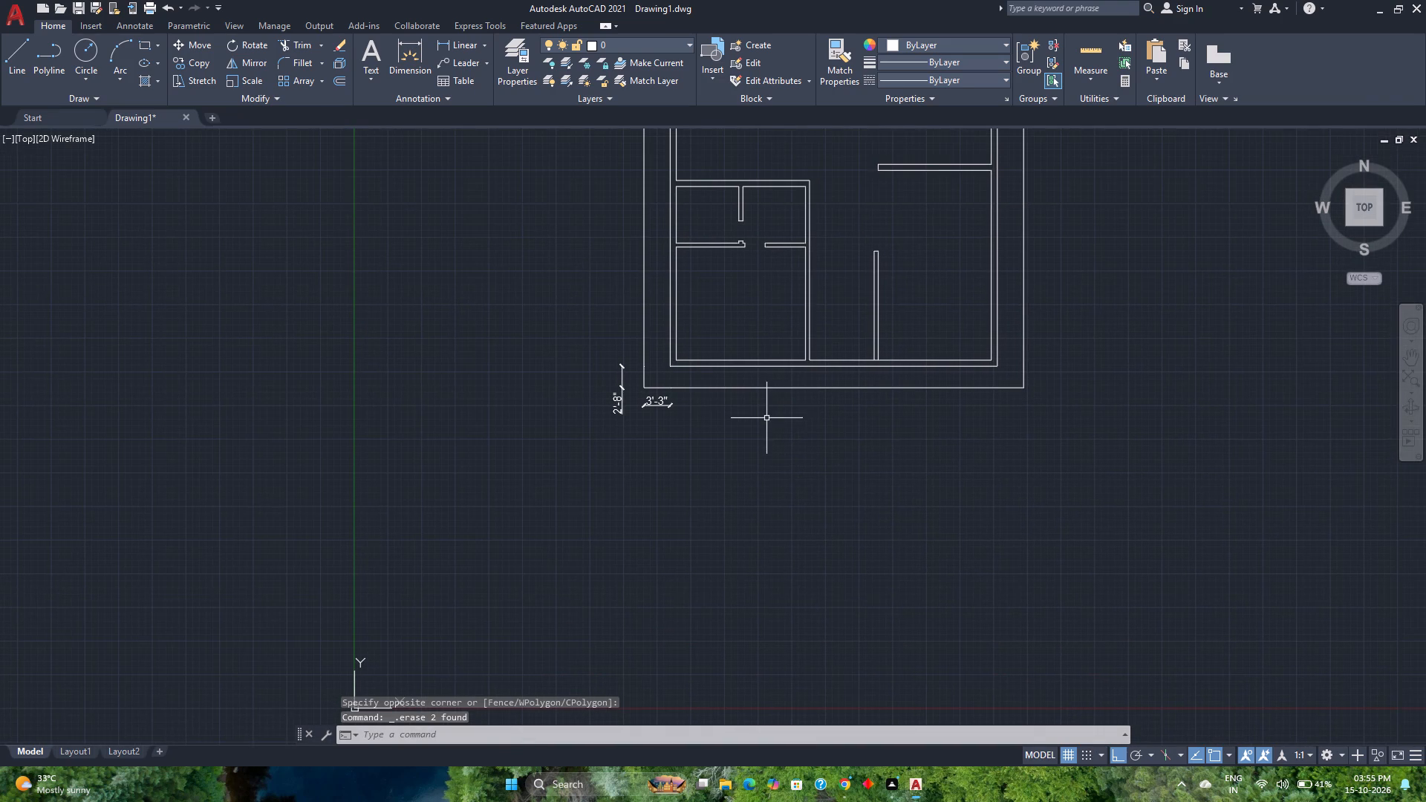
pyautogui.moveTo(892, 350); pyautogui.dragTo(818, 449, button='middle')
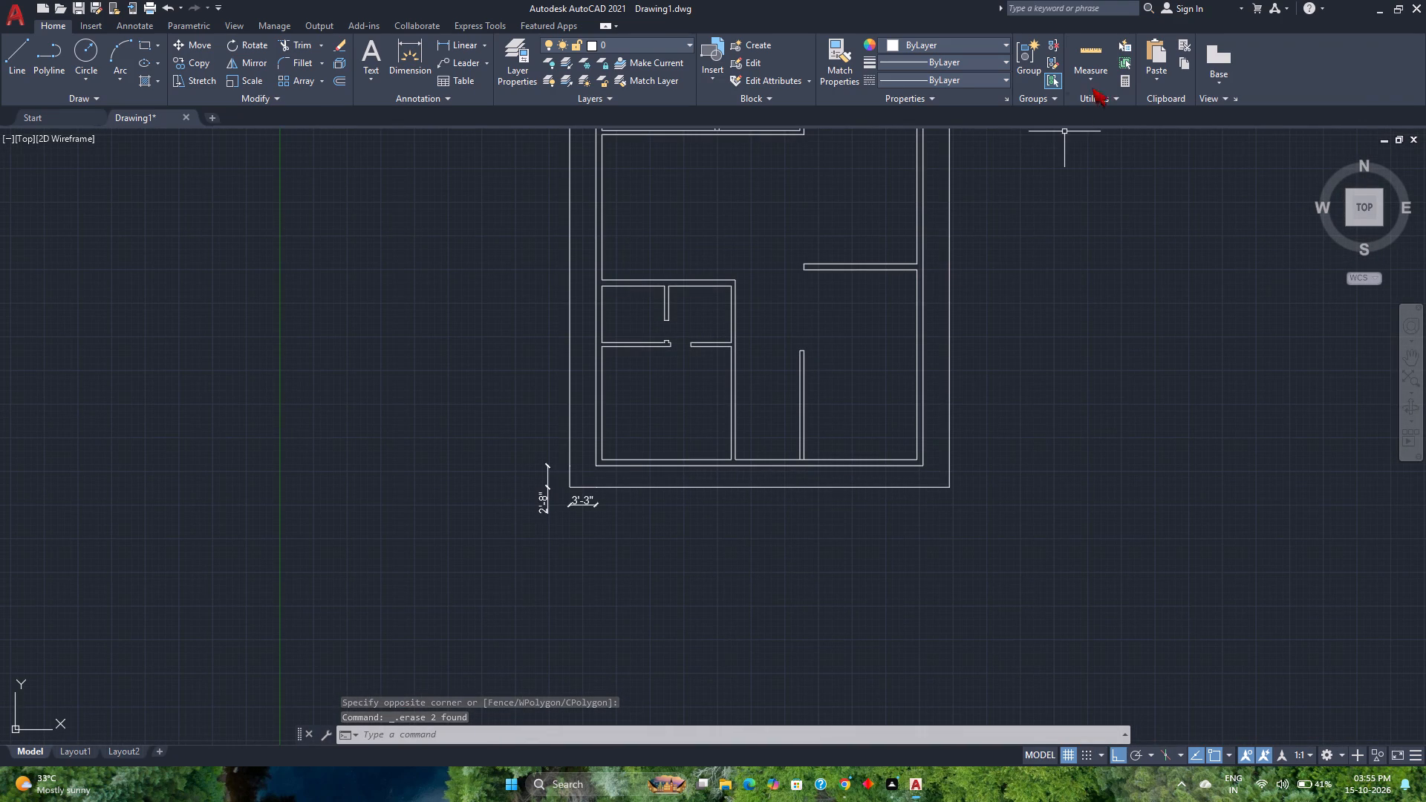
pyautogui.click(1096, 43)
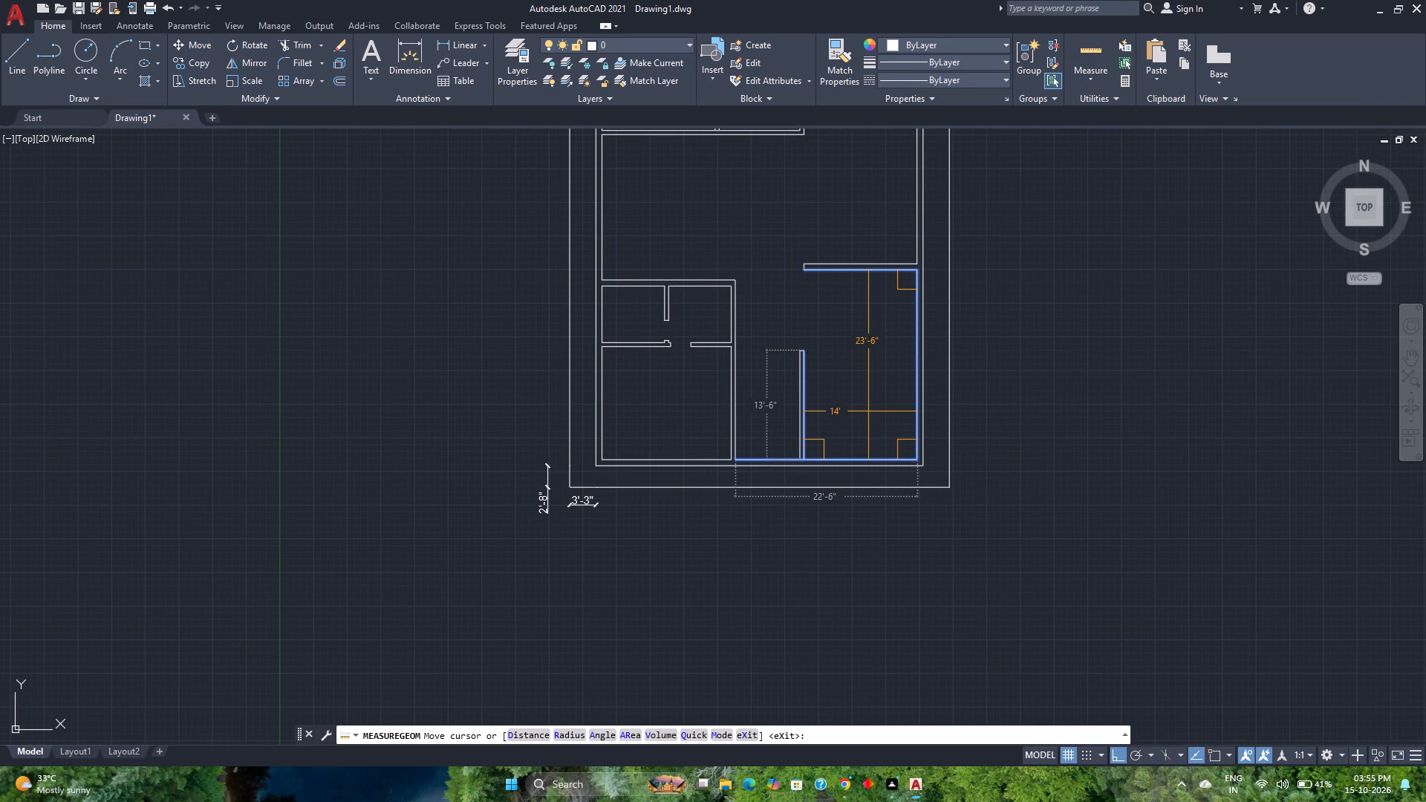
pyautogui.moveTo(868, 412); pyautogui.dragTo(874, 433, button='middle')
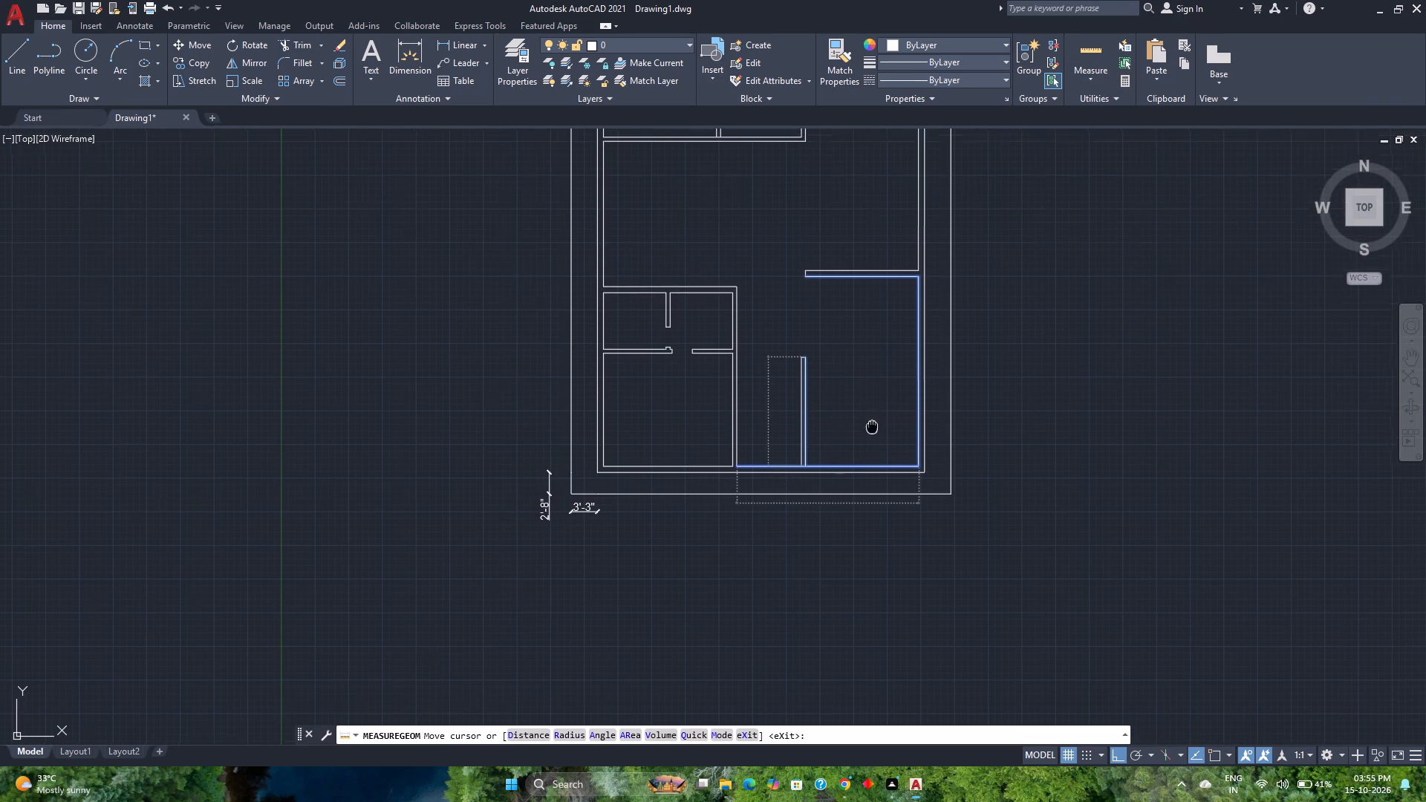
pyautogui.moveTo(874, 433); pyautogui.dragTo(887, 470, button='middle')
pyautogui.middleClick(887, 470)
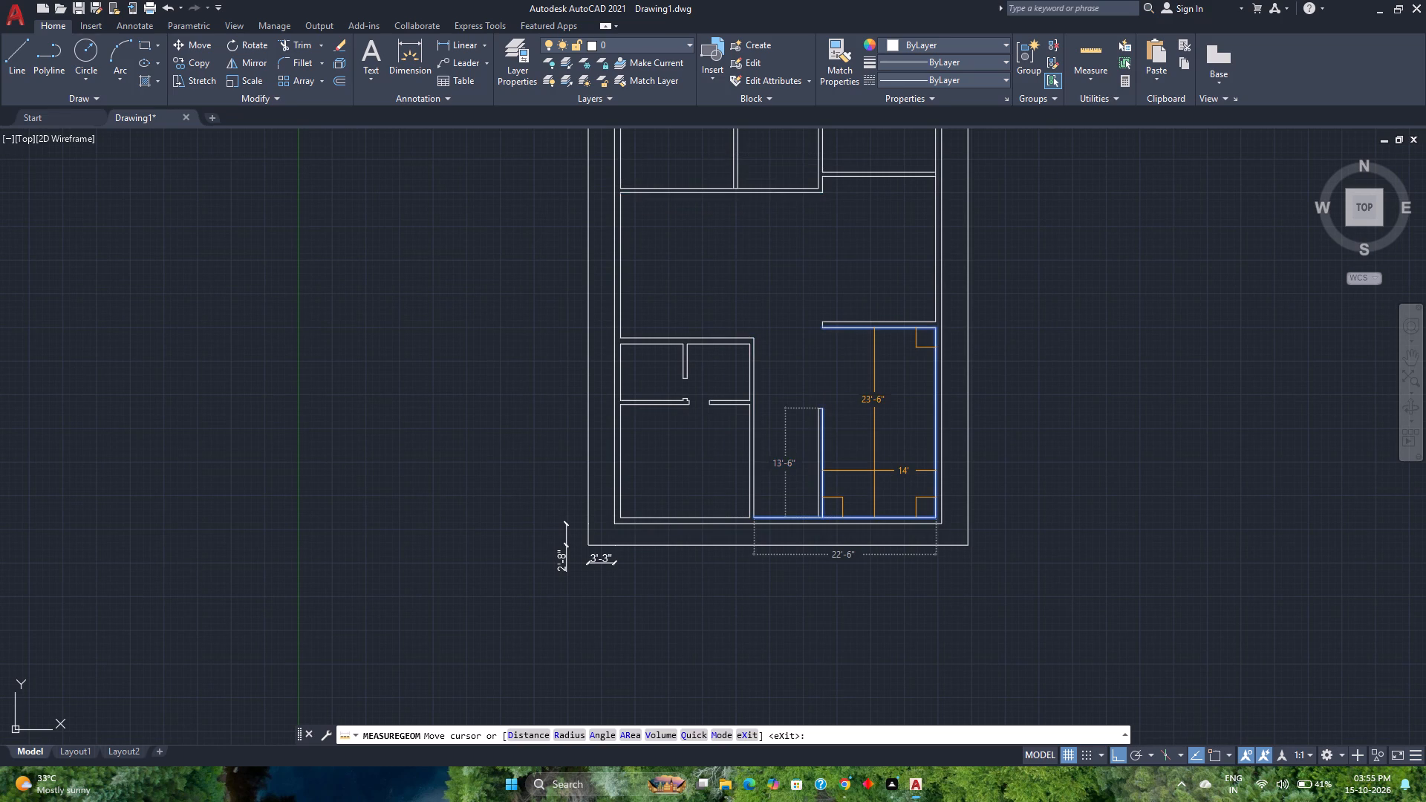
pyautogui.scroll(-2, 877, 466)
pyautogui.moveTo(877, 466); pyautogui.dragTo(868, 500, button='middle')
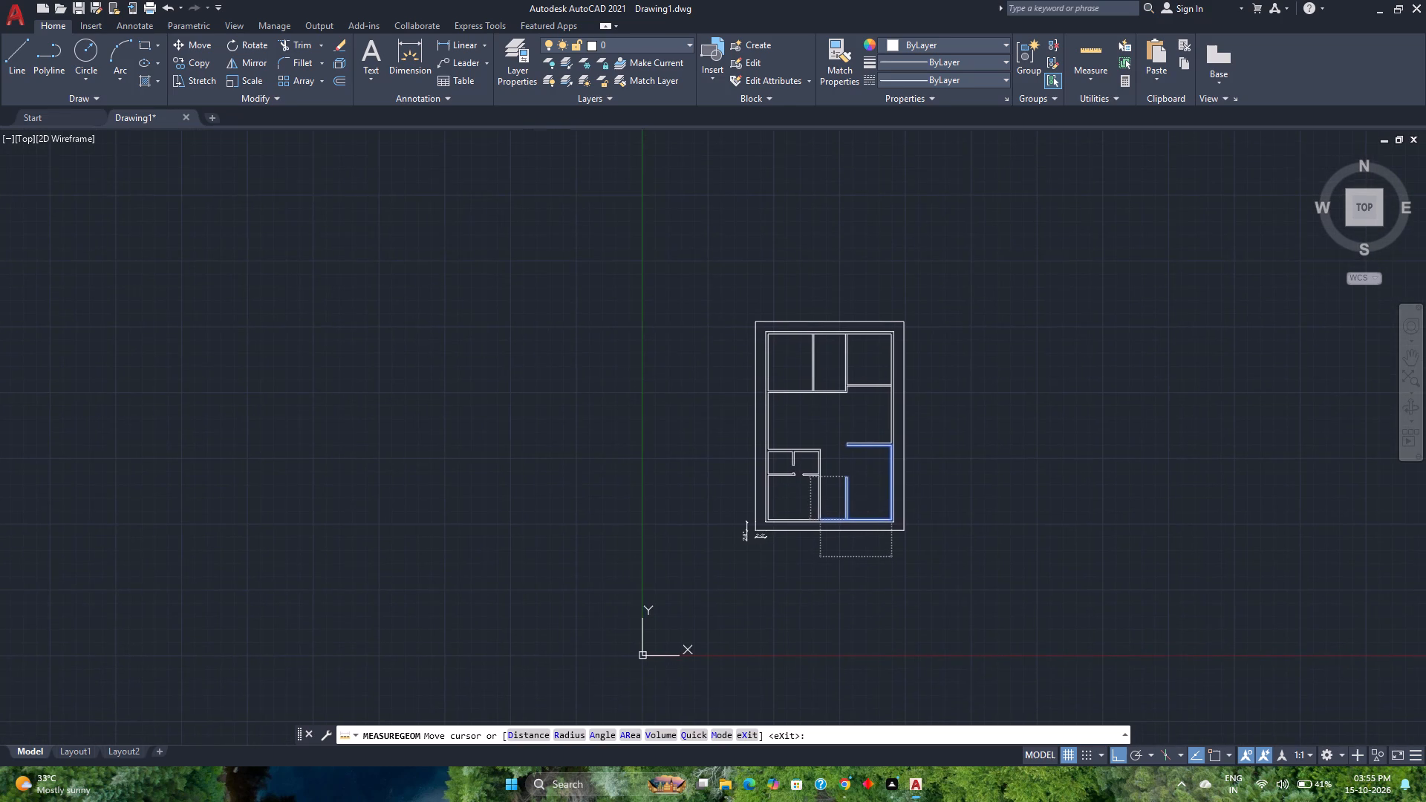
pyautogui.scroll(1, 868, 500)
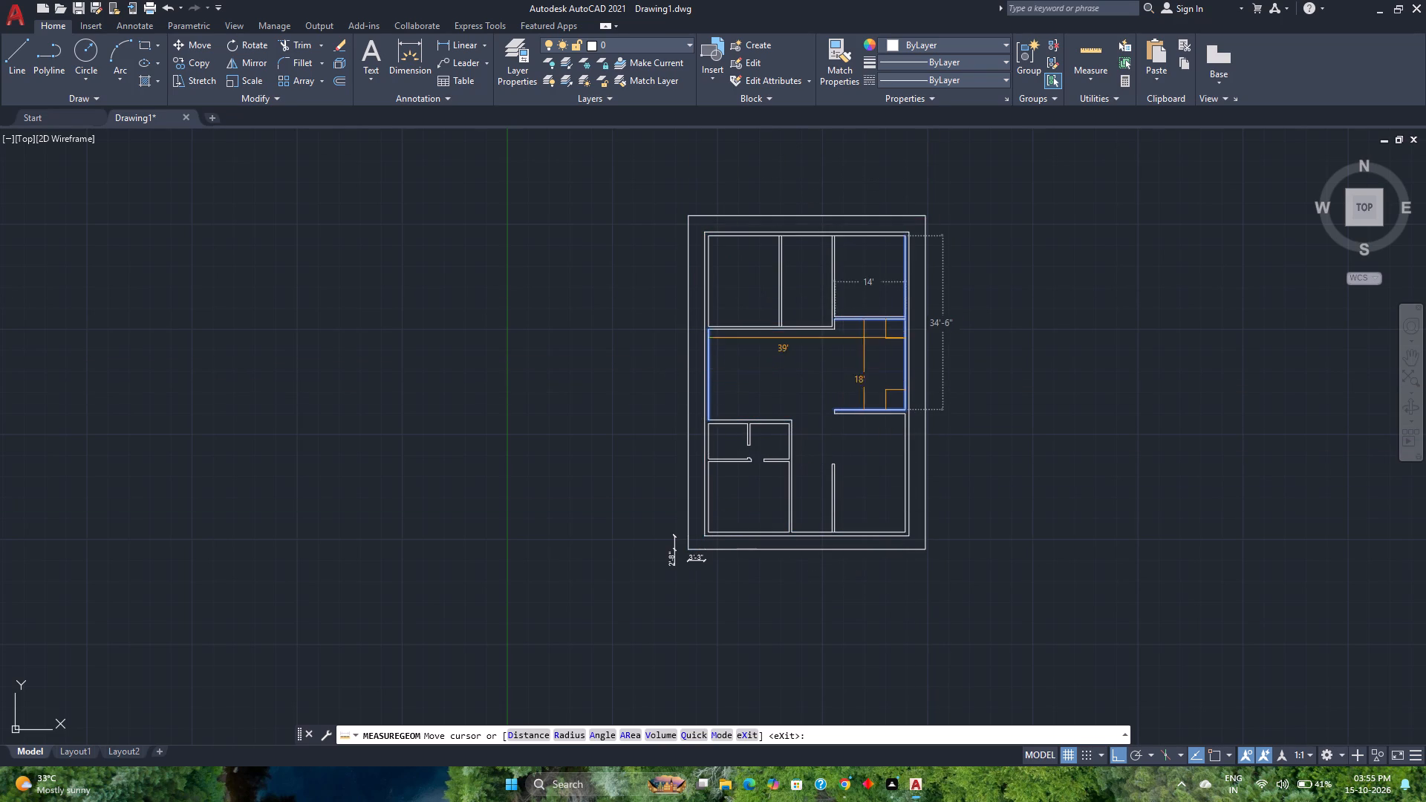
pyautogui.press('Escape')
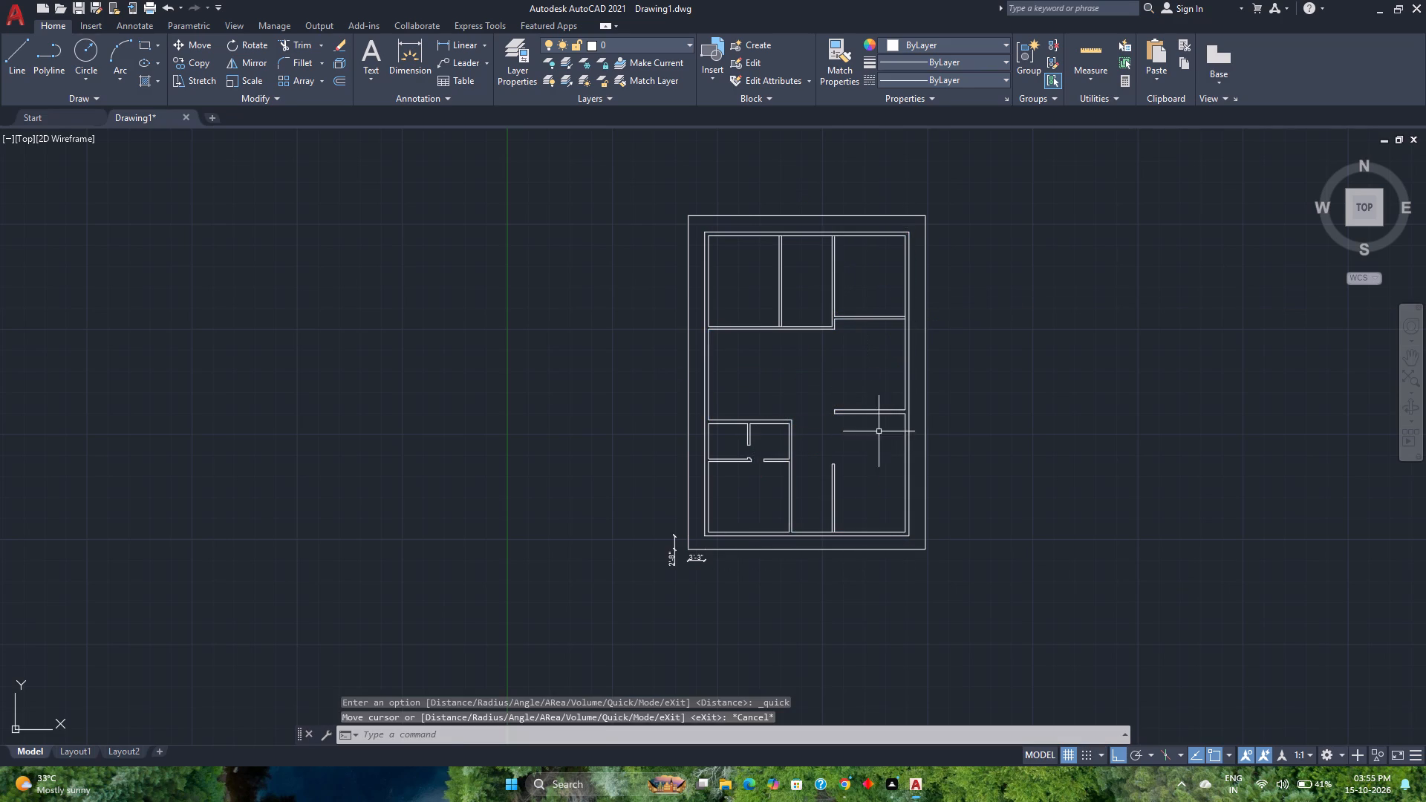
# Offset the upper-left room's bottom wall line upward by 11'6", and offset the new line 6" upward to form a horizontal partition.
pyautogui.scroll(3, 859, 440)
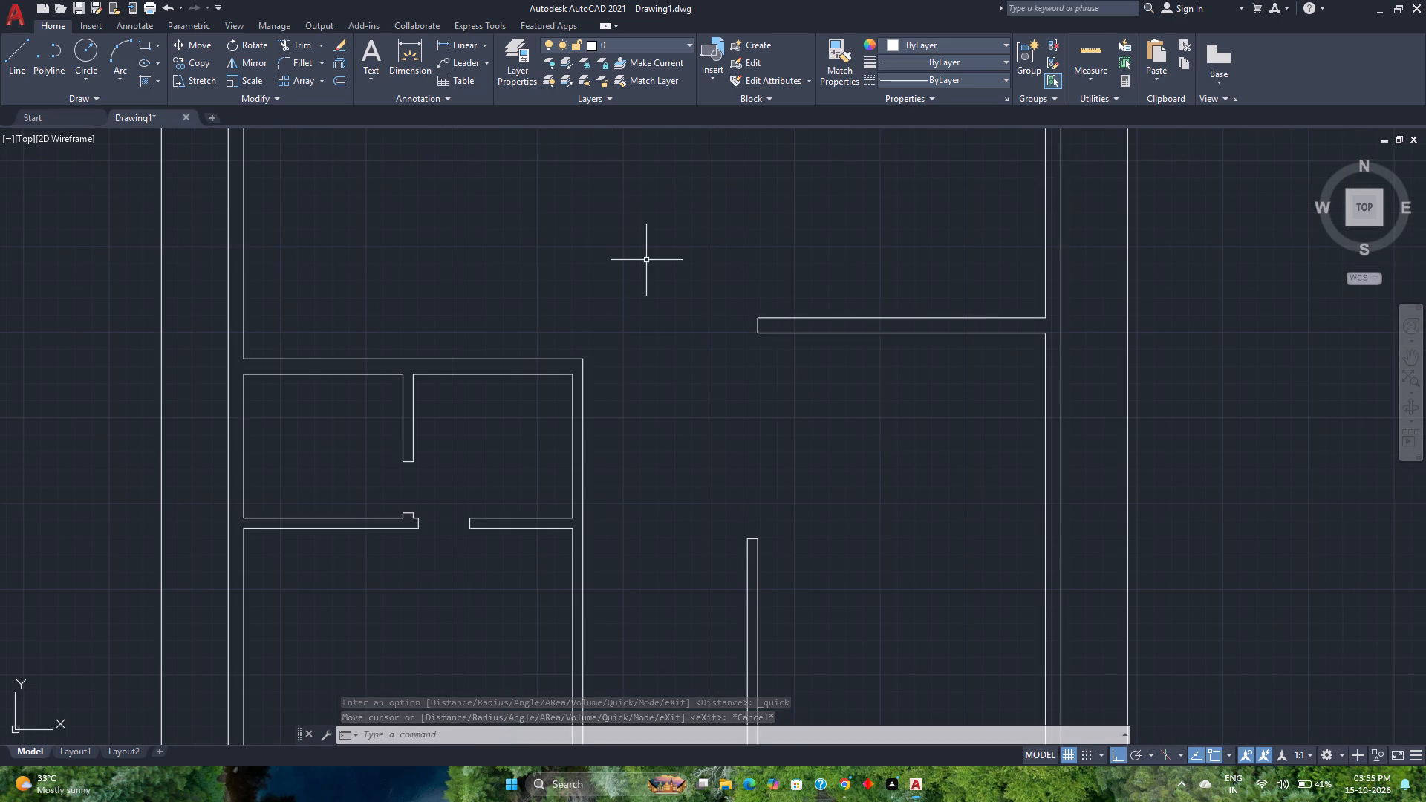
pyautogui.moveTo(687, 248); pyautogui.dragTo(750, 467, button='middle')
pyautogui.middleClick(750, 467)
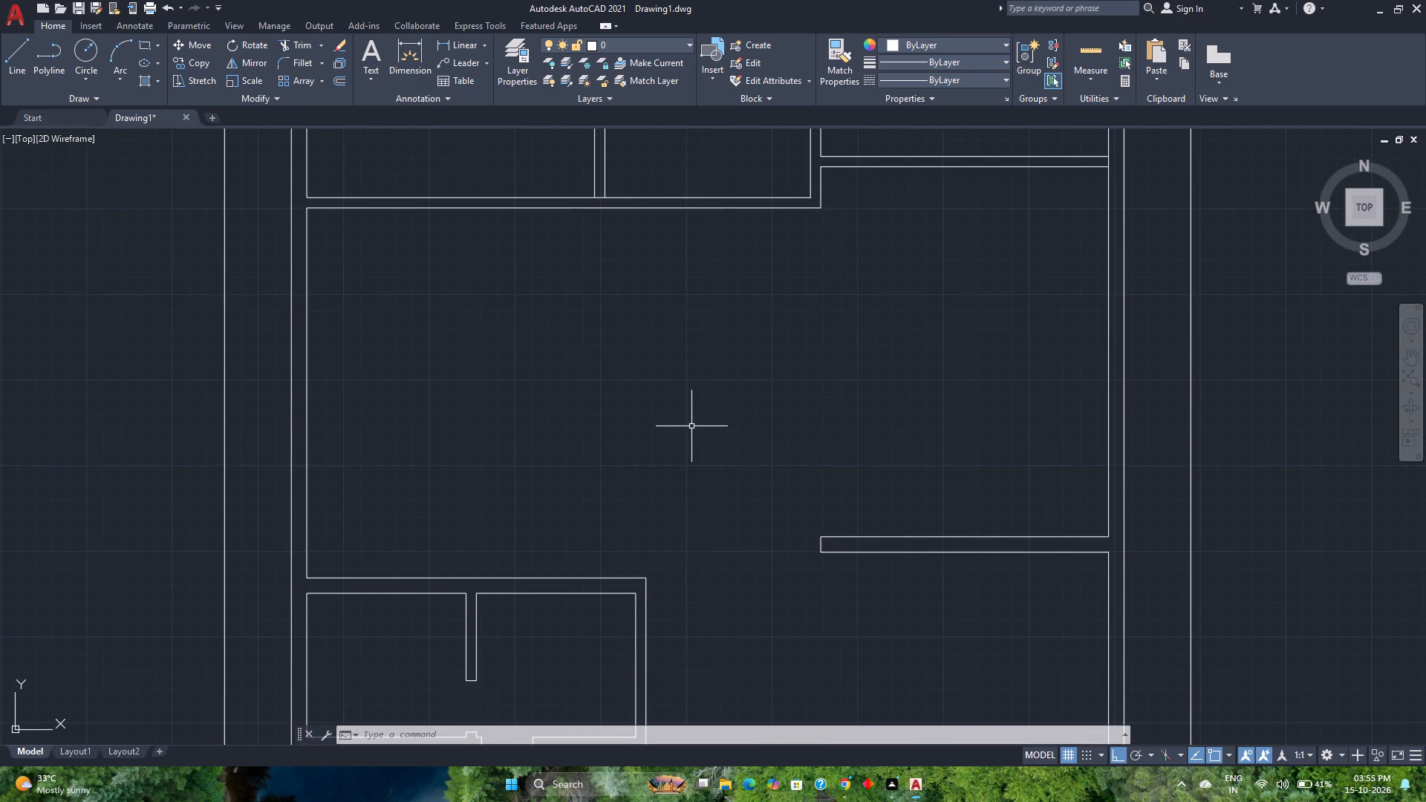
pyautogui.moveTo(560, 325); pyautogui.dragTo(611, 522, button='middle')
pyautogui.middleClick(608, 529)
pyautogui.scroll(-2, 576, 413)
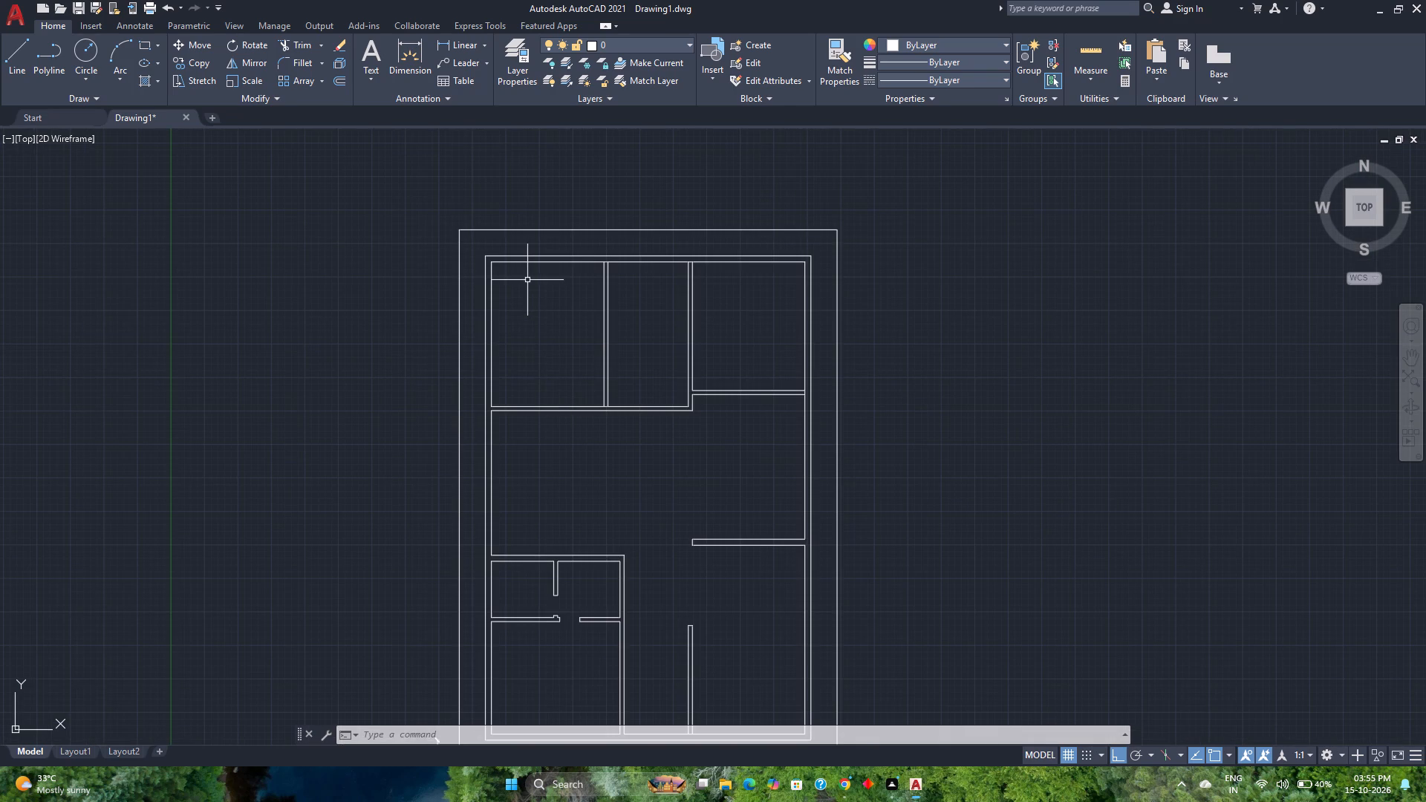
pyautogui.click(336, 82)
pyautogui.write("12'")
pyautogui.press('Return')
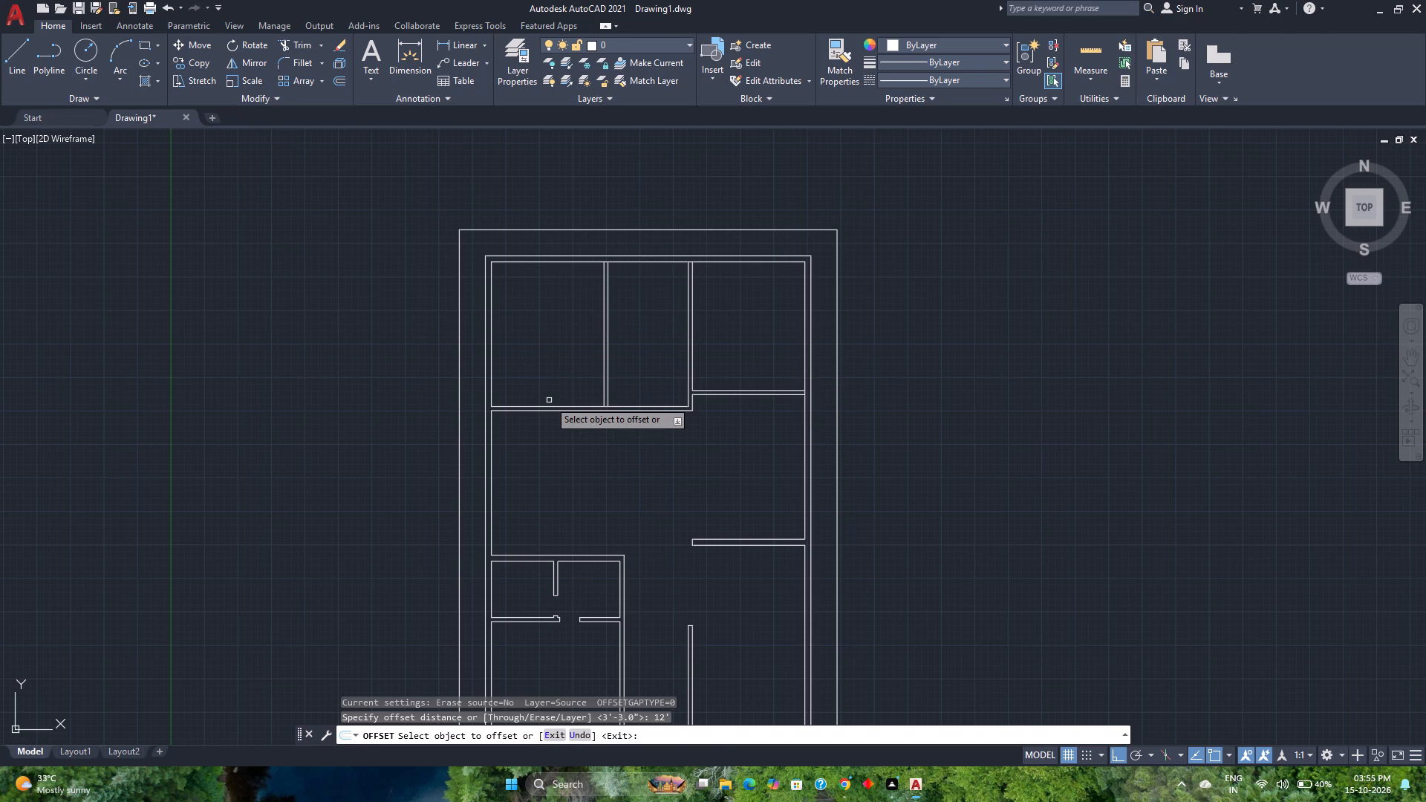
pyautogui.click(549, 405)
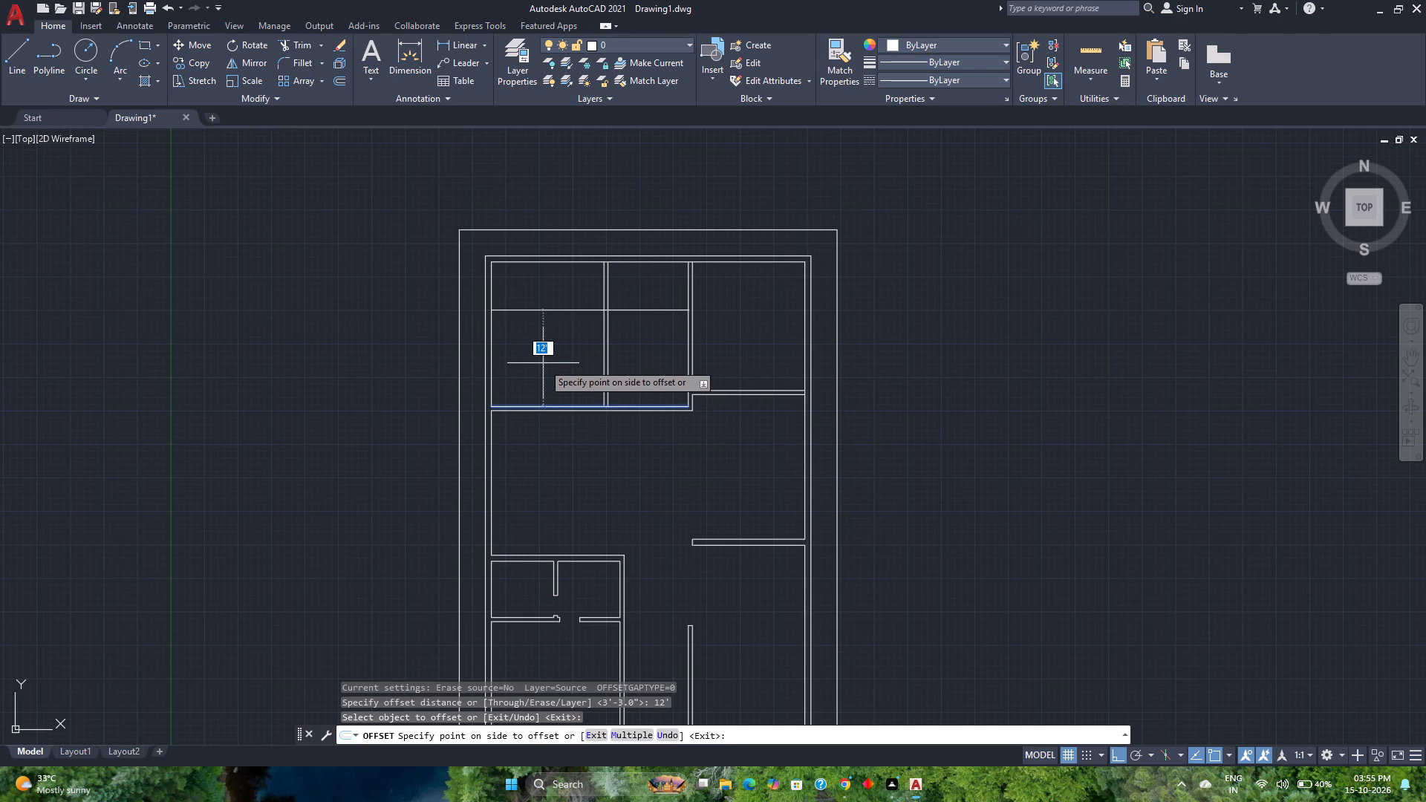
pyautogui.write('11\'6"')
pyautogui.press('Return')
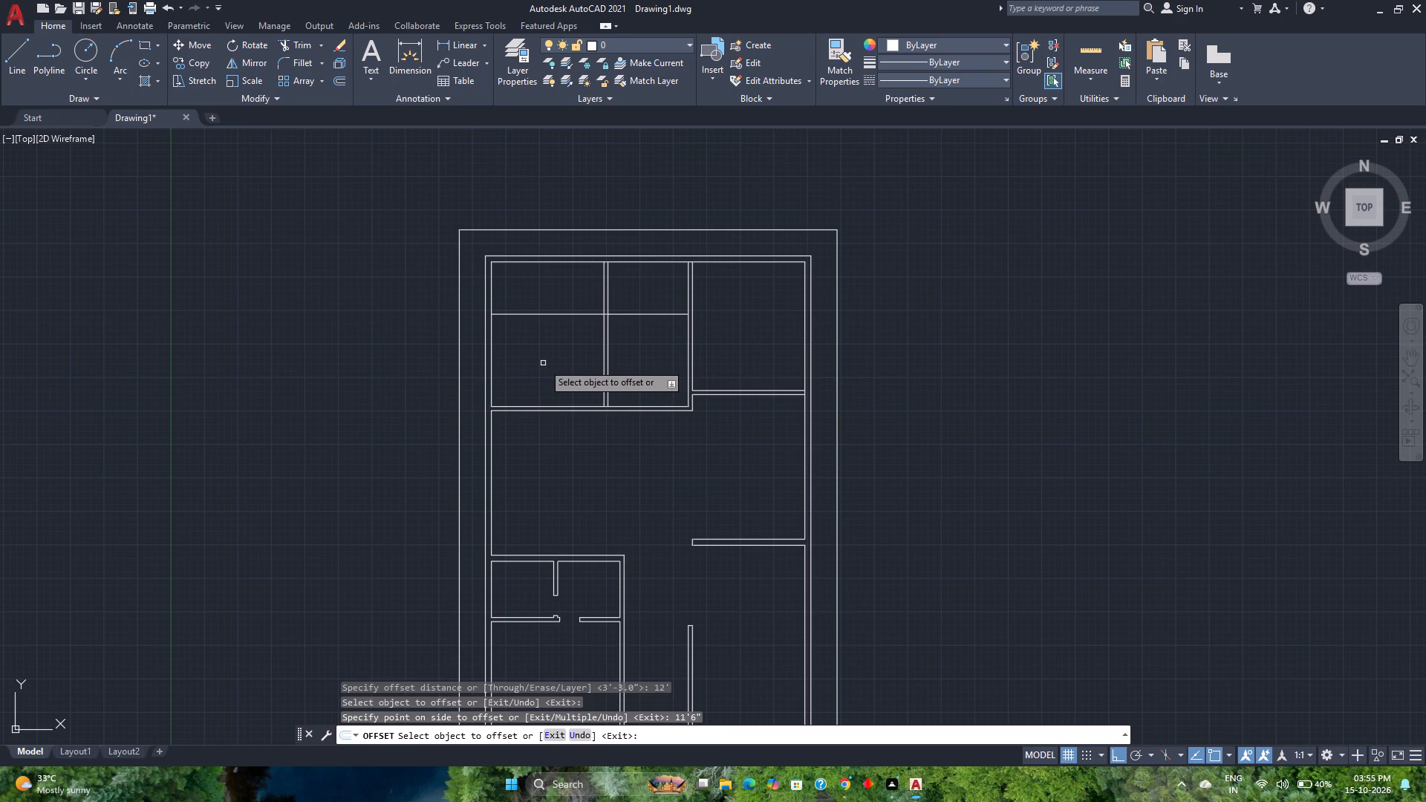
pyautogui.click(556, 313)
pyautogui.press('6')
pyautogui.press('Return')
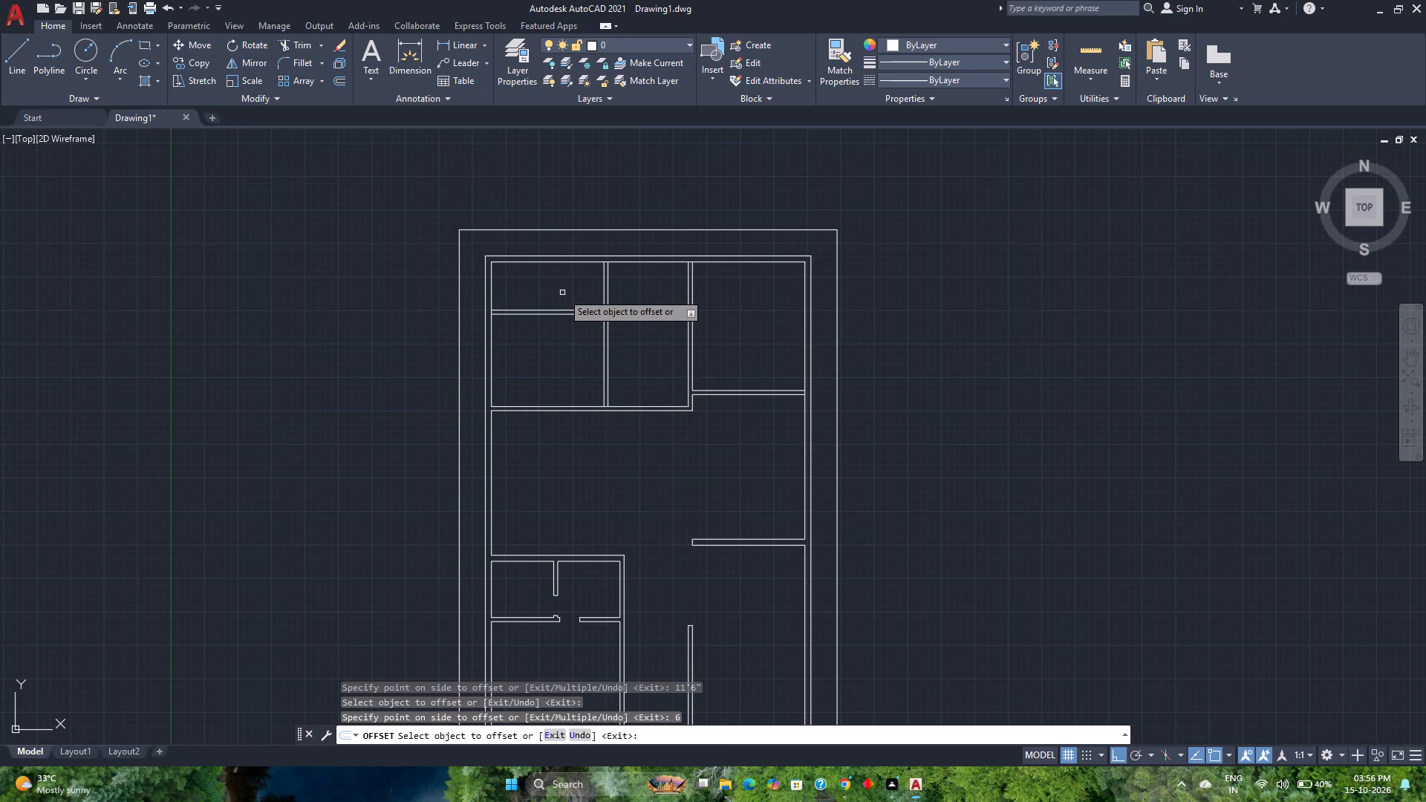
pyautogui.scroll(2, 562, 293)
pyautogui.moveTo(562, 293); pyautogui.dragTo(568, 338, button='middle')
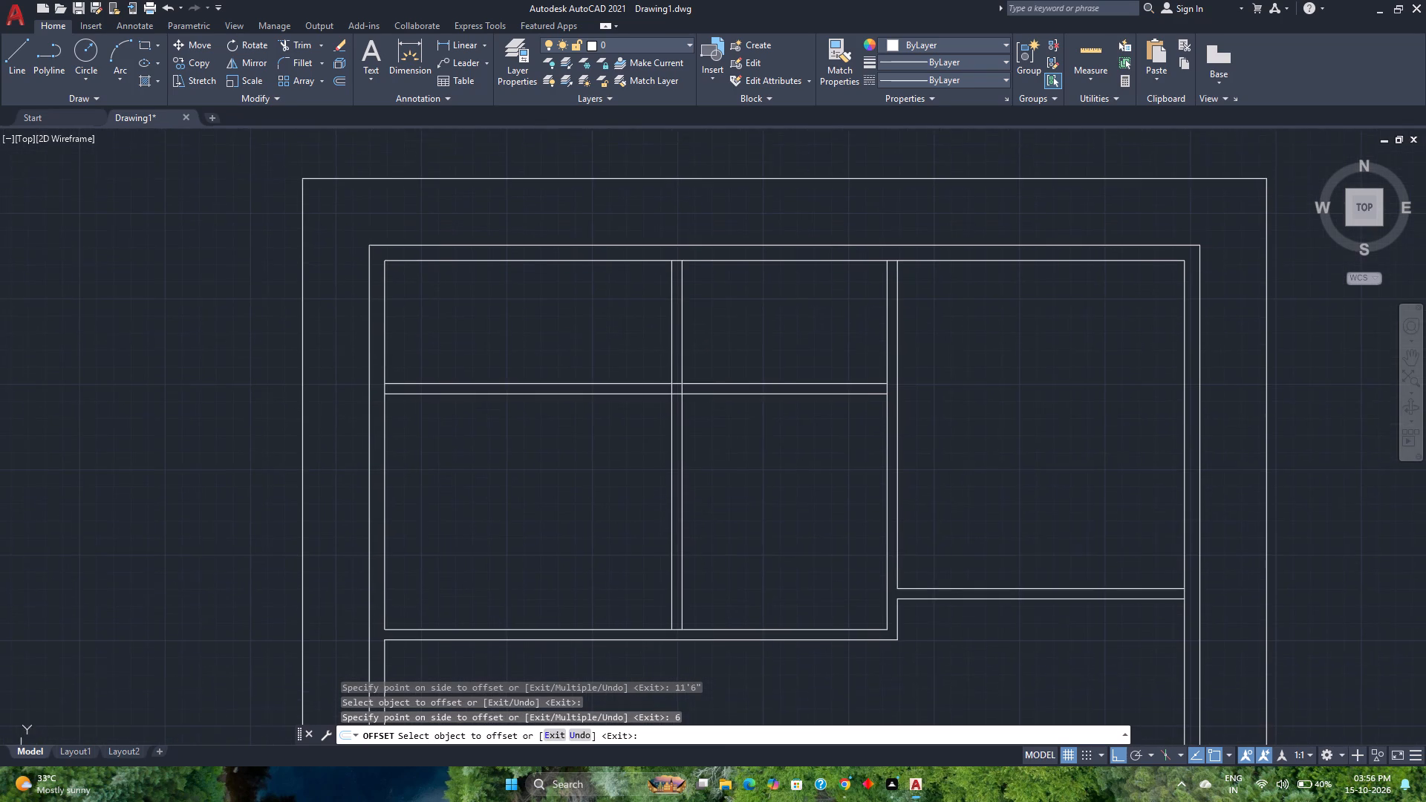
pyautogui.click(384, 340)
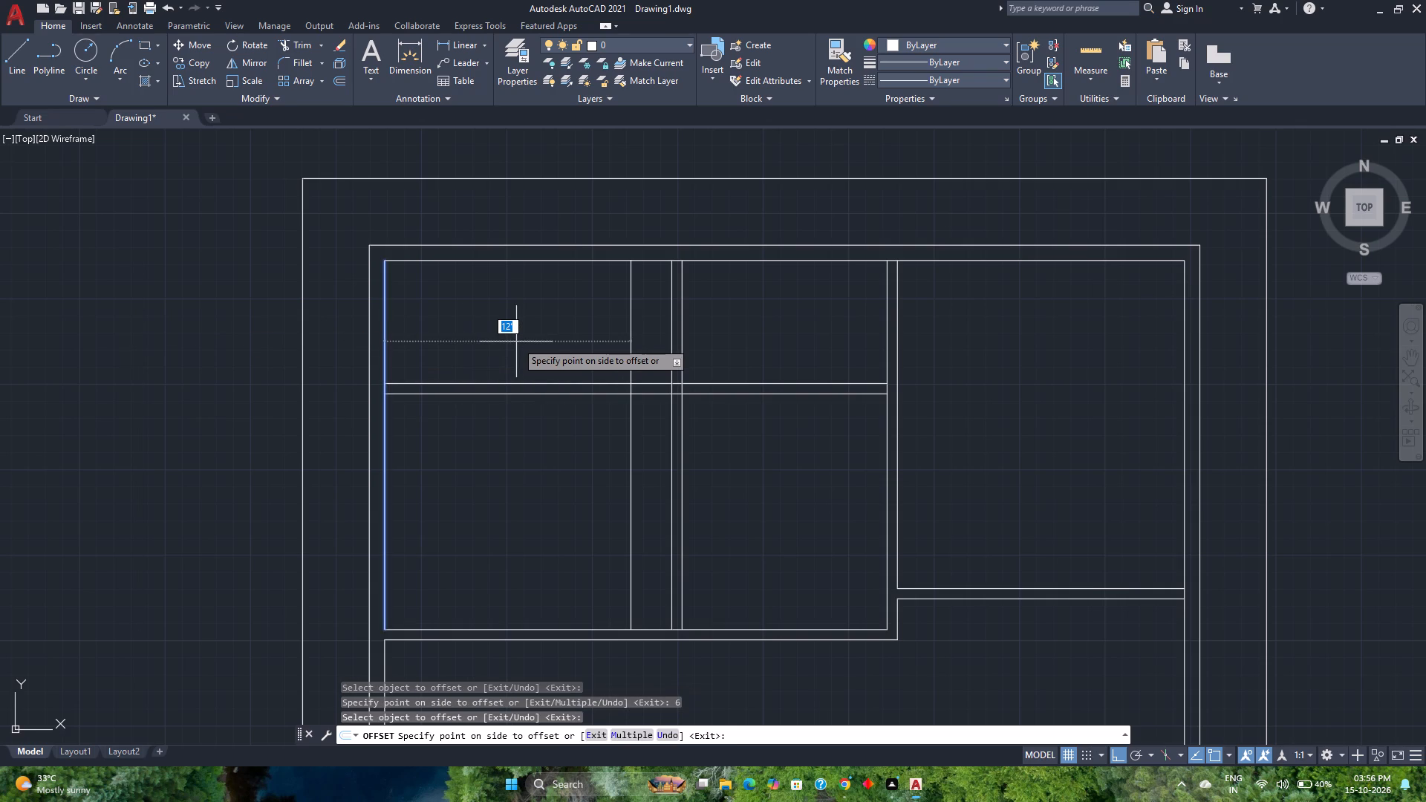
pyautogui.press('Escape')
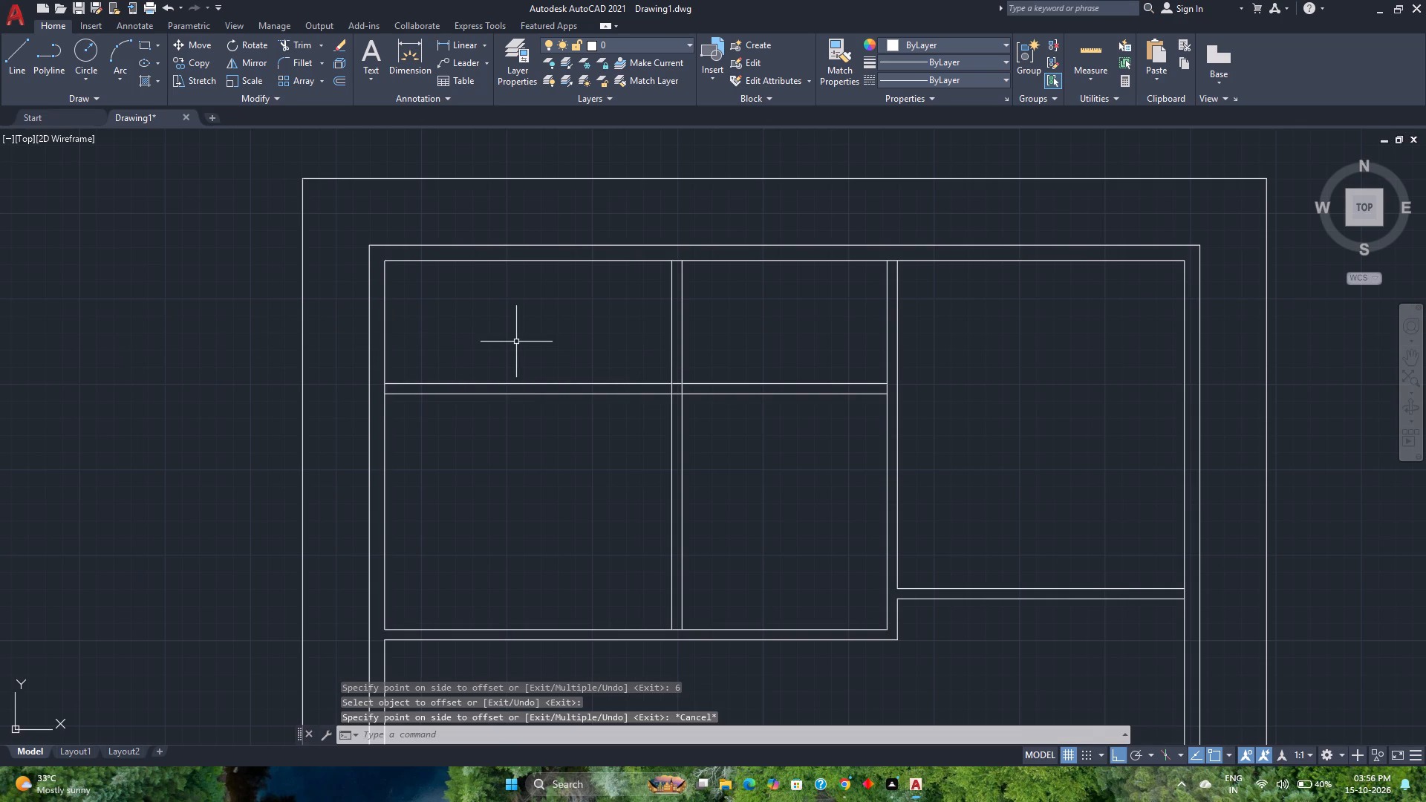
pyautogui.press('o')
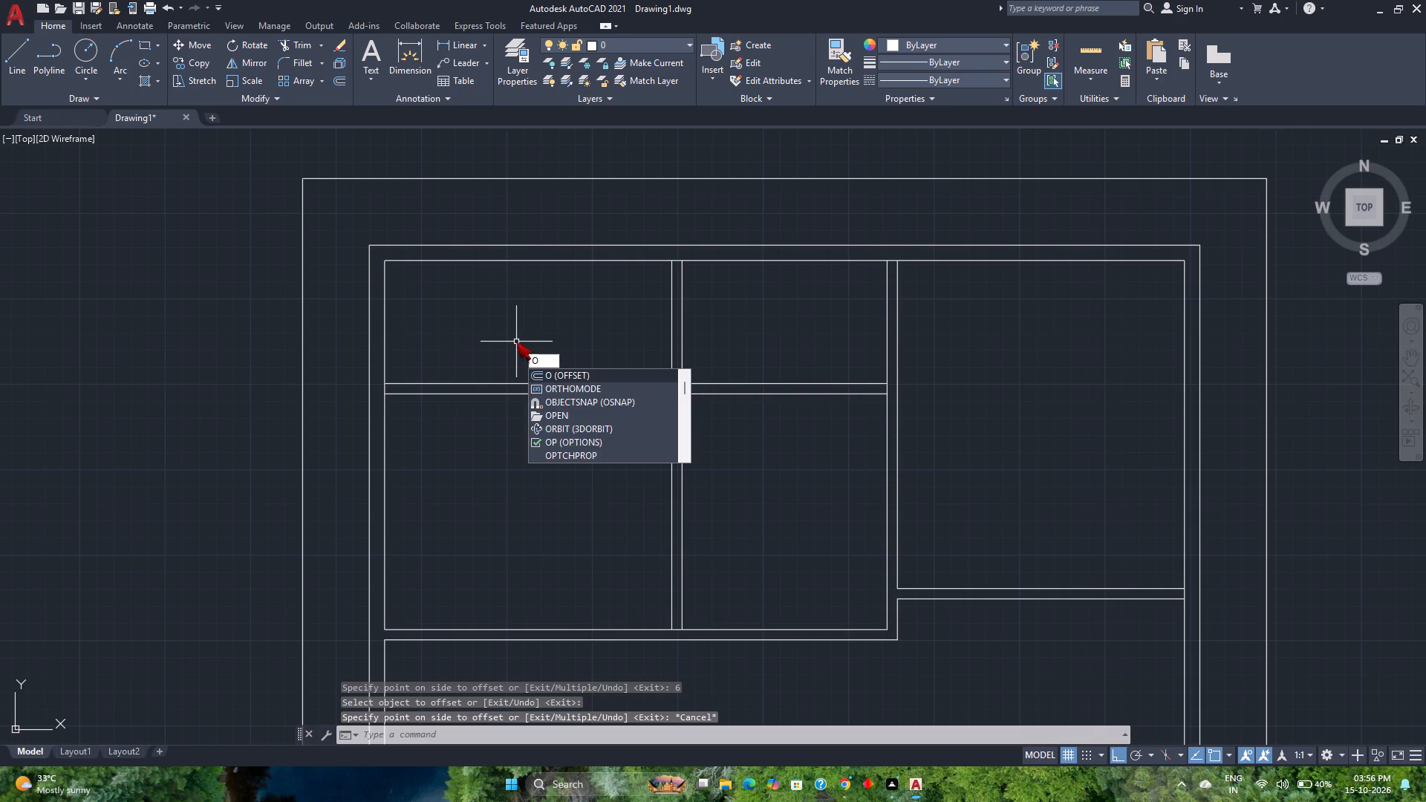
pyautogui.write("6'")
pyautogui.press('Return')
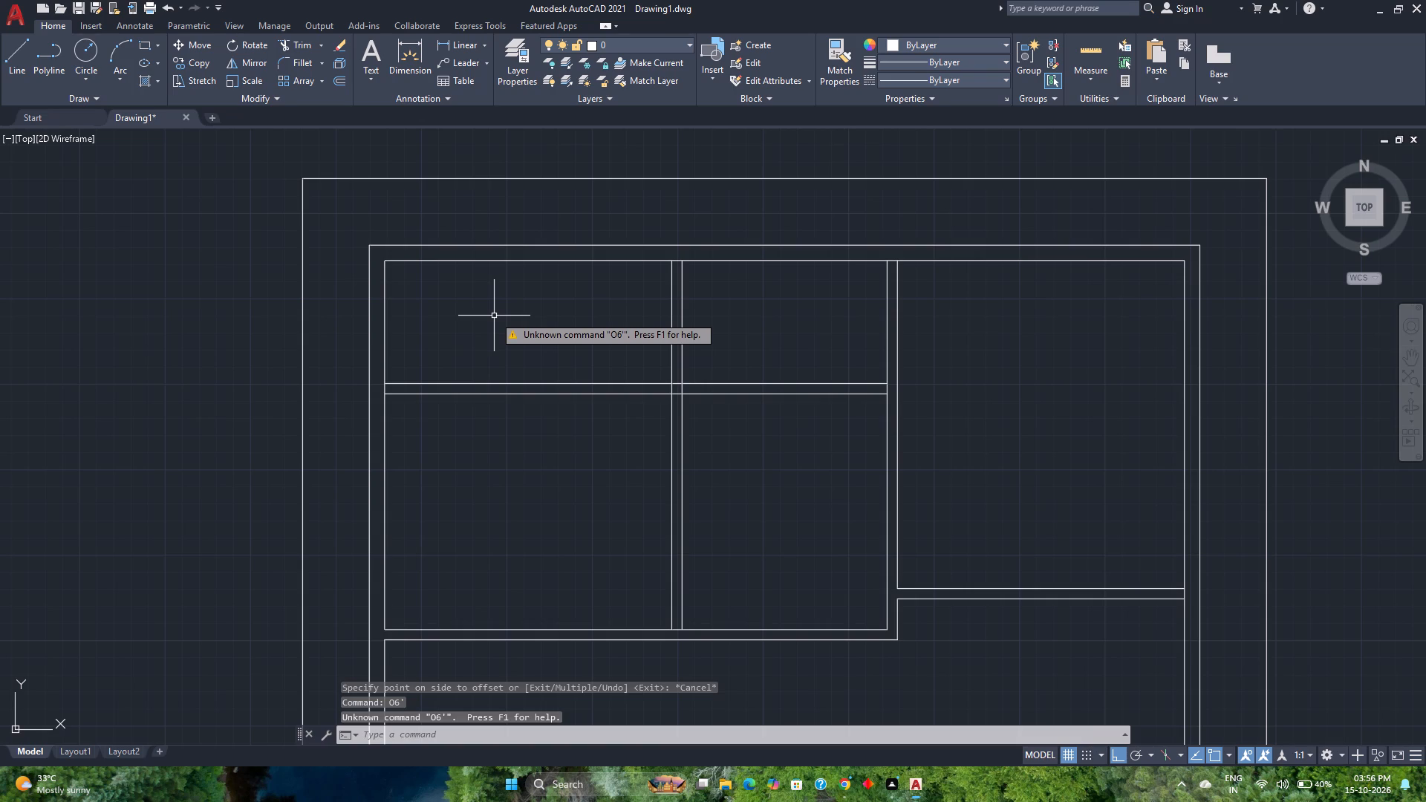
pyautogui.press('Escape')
# Offset the upper-left room's left inner wall line inward by 5', and offset the new line 6" to form a vertical partition.
pyautogui.press('o')
pyautogui.press('Return')
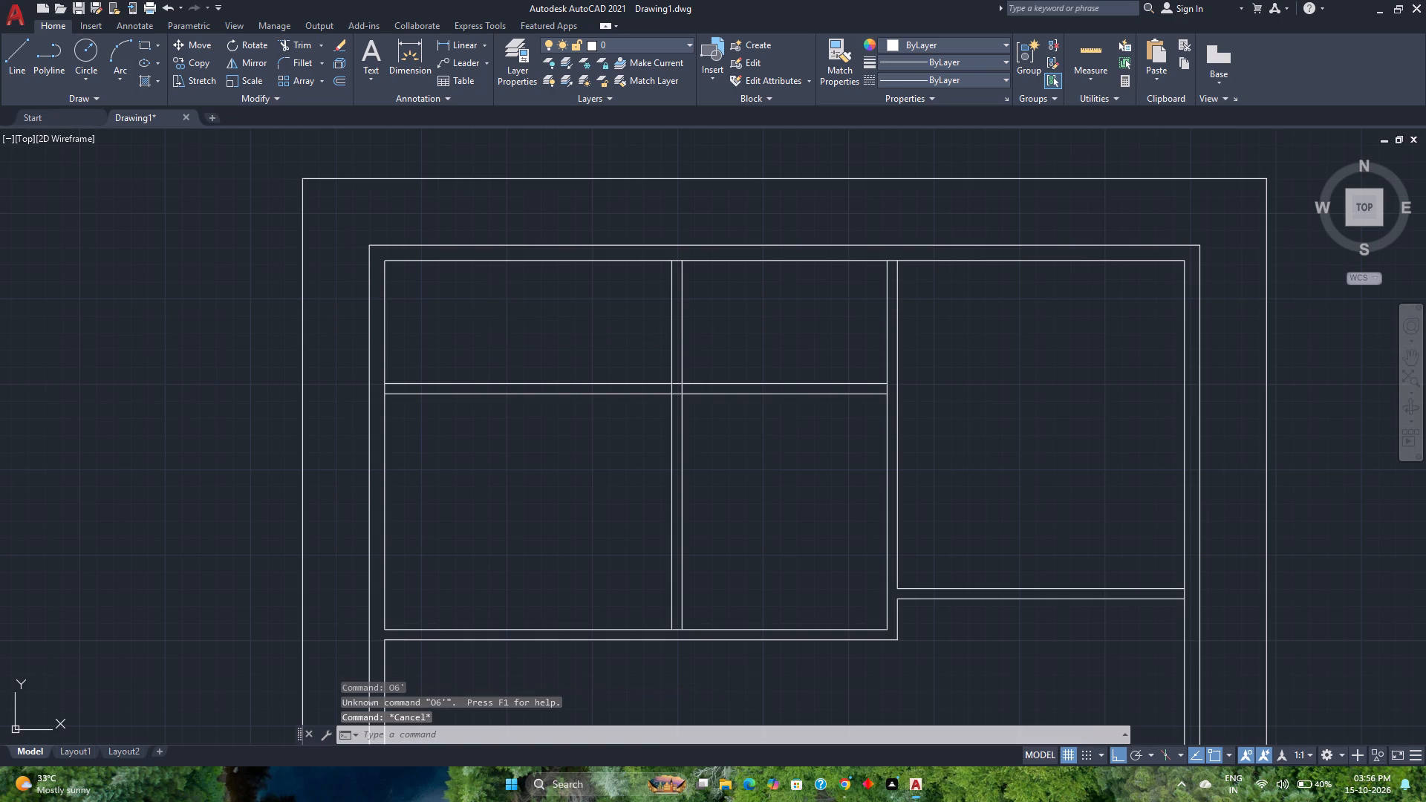
pyautogui.write("6'")
pyautogui.press('Return')
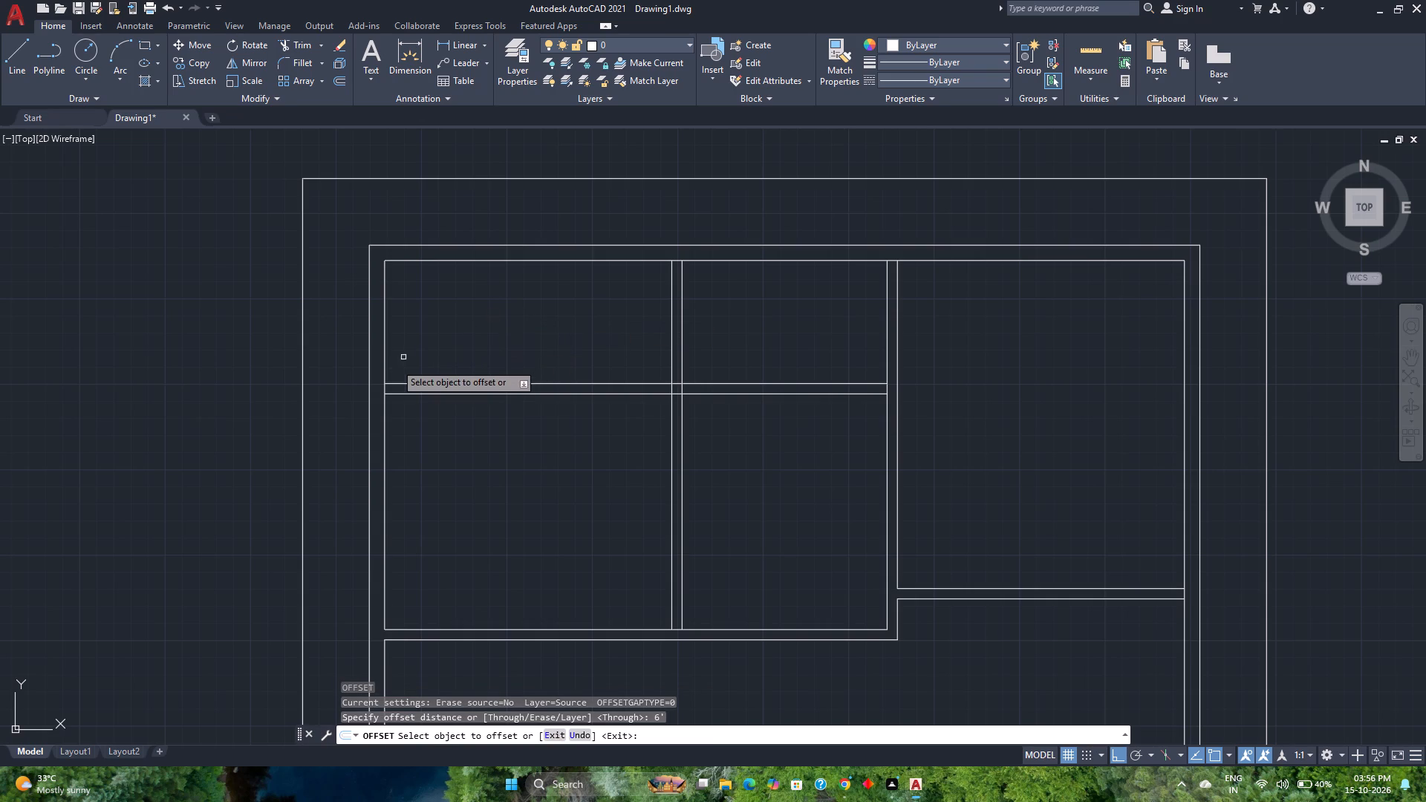
pyautogui.click(385, 359)
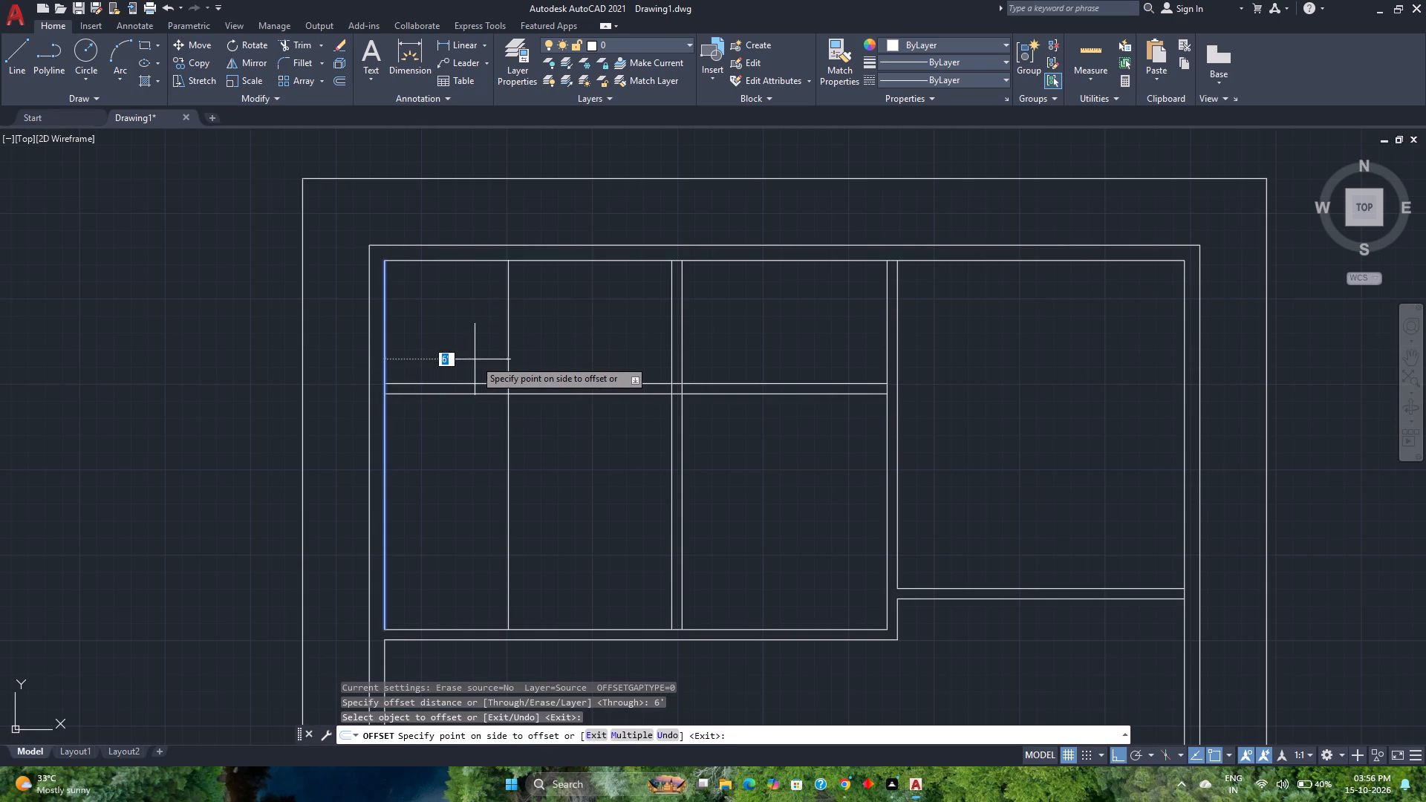
pyautogui.scroll(-1, 475, 359)
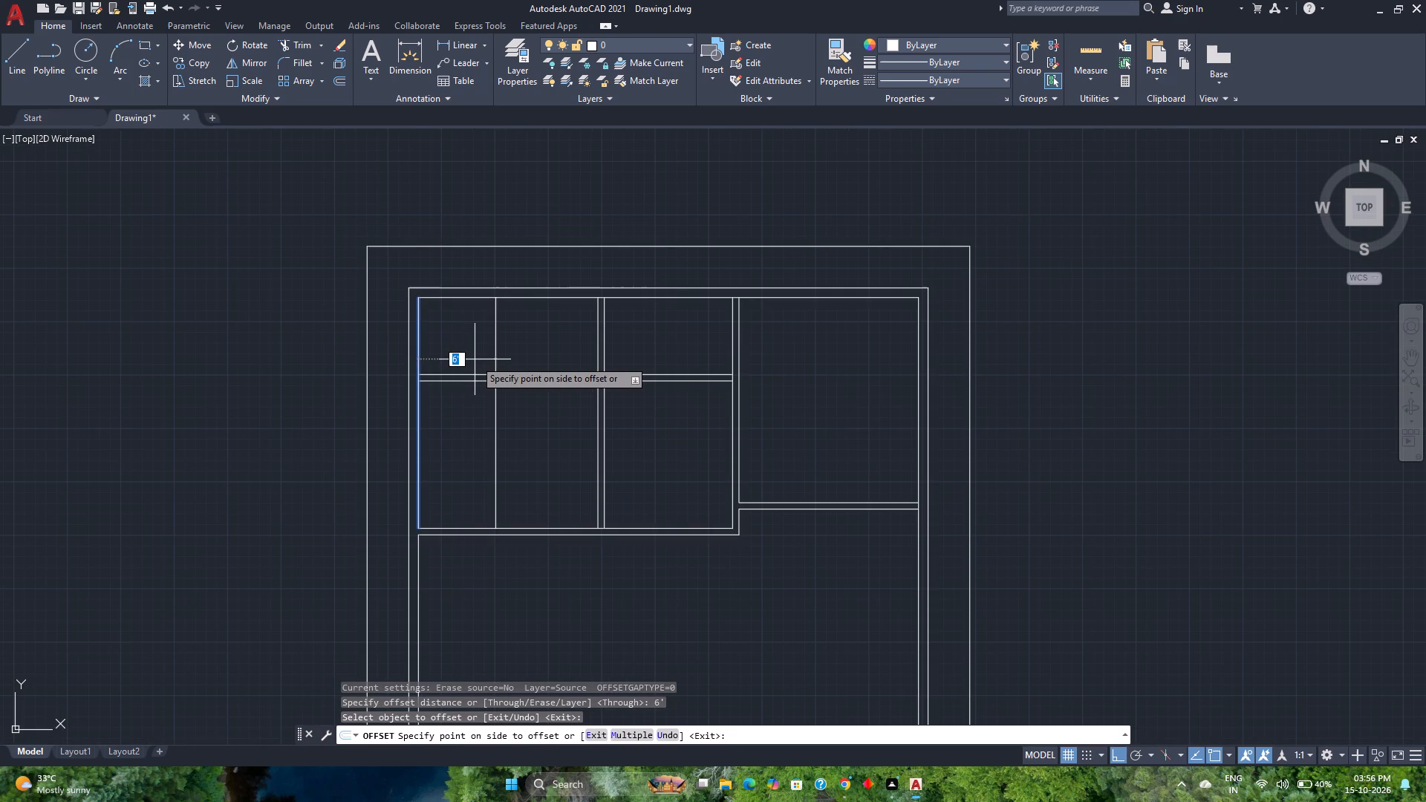
pyautogui.write("5'")
pyautogui.press('Return')
pyautogui.scroll(2, 475, 359)
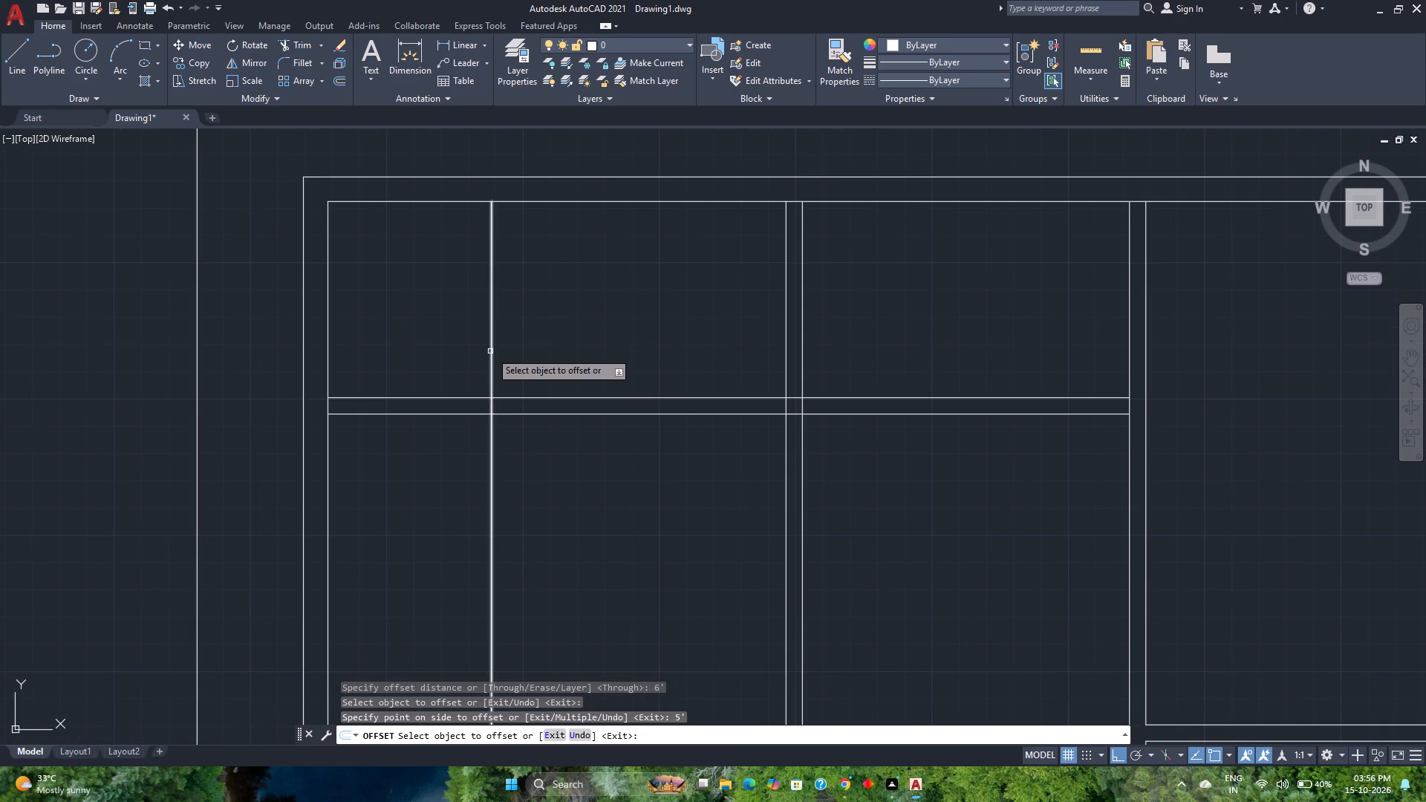
pyautogui.click(490, 351)
pyautogui.press('6')
pyautogui.press('Return')
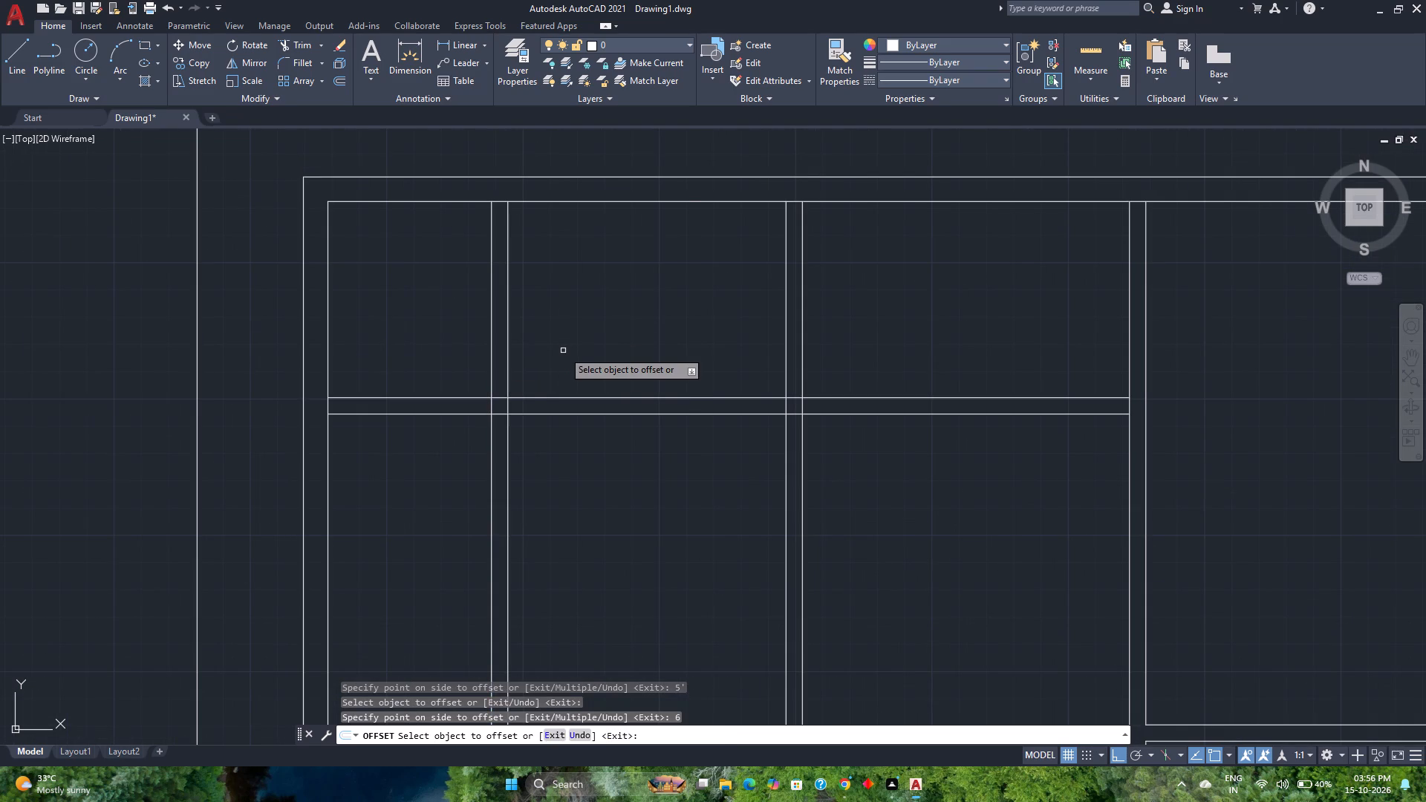
# Trim the new partition lines in the upper-left room beyond their crossing, leaving only the walls enclosing the top-left corner space.
pyautogui.press('Escape')
pyautogui.write('tr')
pyautogui.press('Return')
pyautogui.moveTo(588, 345); pyautogui.dragTo(608, 367)
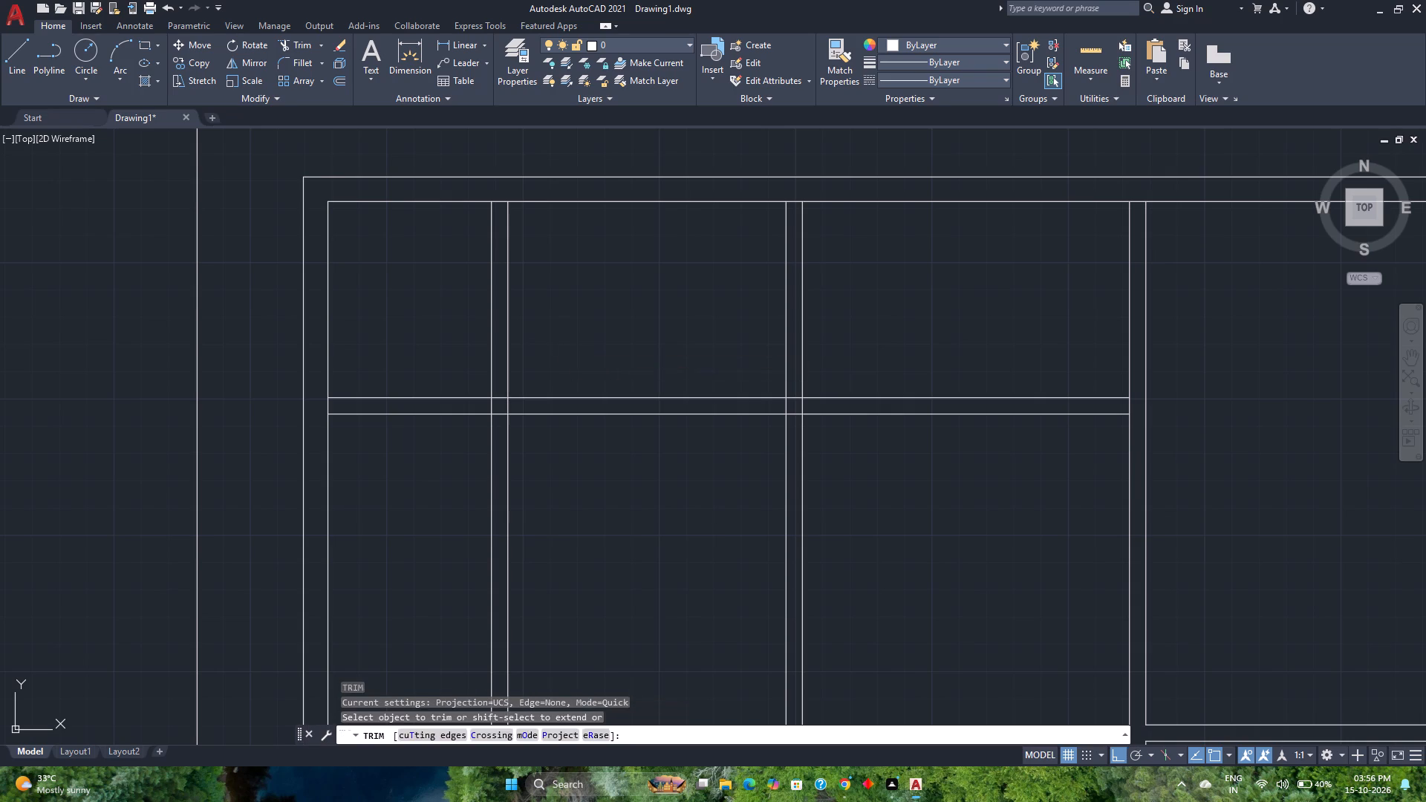
pyautogui.moveTo(608, 367); pyautogui.dragTo(419, 500)
pyautogui.press('Escape')
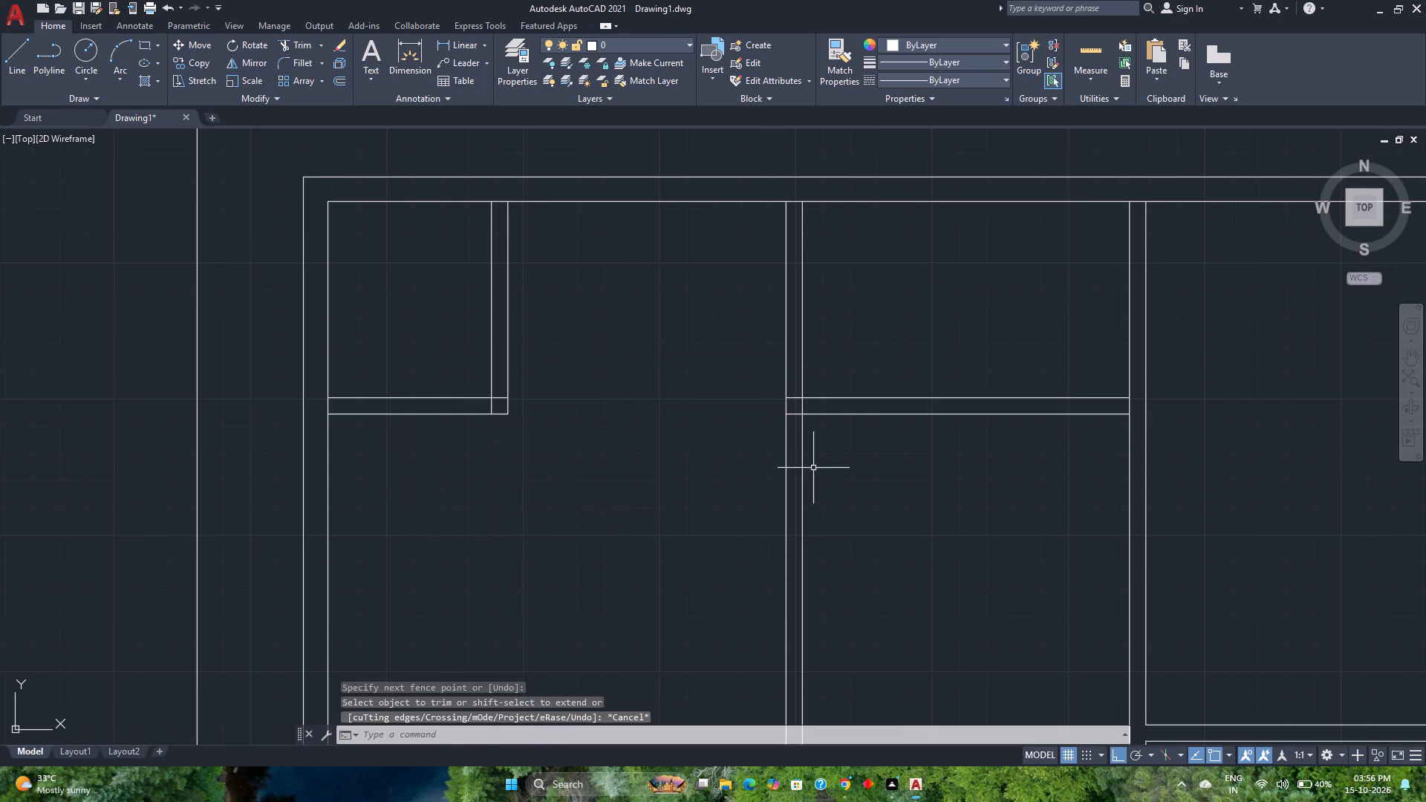
# Delete the two leftover horizontal partition lines crossing the upper middle room.
pyautogui.click(940, 482)
pyautogui.click(865, 362)
pyautogui.press('Delete')
# Trim the overlapping lines inside the corner room's horizontal partition, at the left exterior wall and at the partition corner.
pyautogui.scroll(-1, 865, 362)
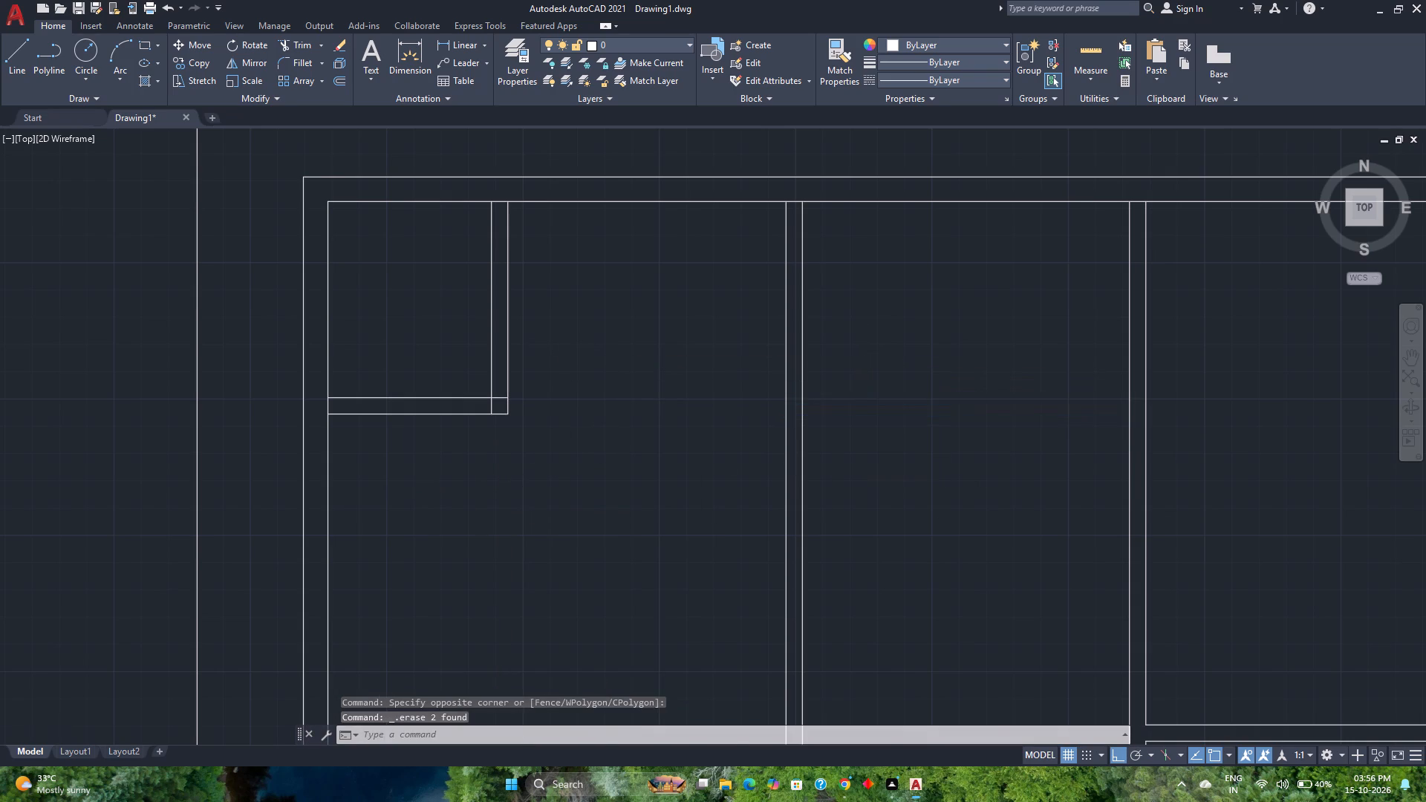
pyautogui.scroll(-1, 865, 362)
pyautogui.scroll(2, 728, 352)
pyautogui.scroll(1, 738, 454)
pyautogui.moveTo(738, 454); pyautogui.dragTo(714, 454, button='middle')
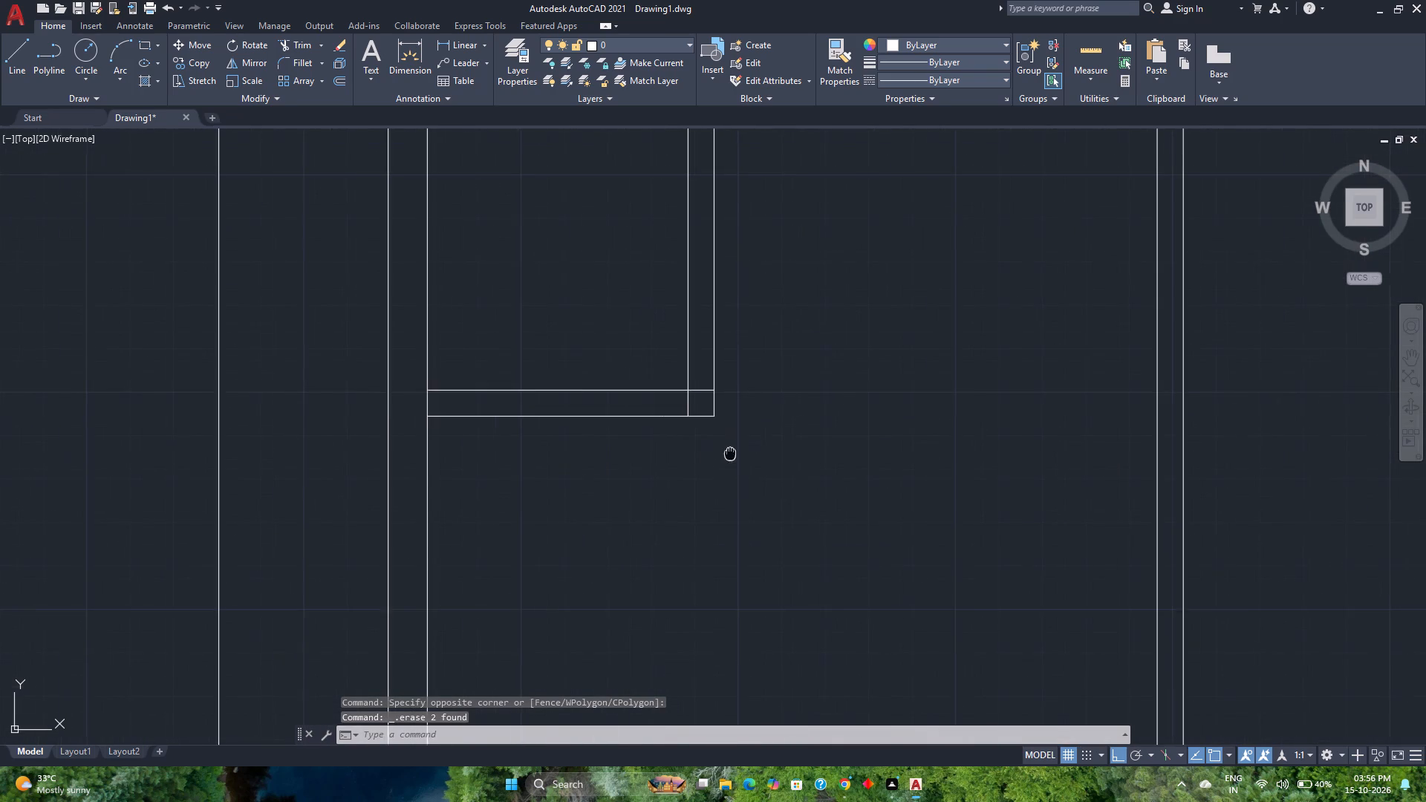
pyautogui.moveTo(714, 454); pyautogui.dragTo(706, 453, button='middle')
pyautogui.write('tr')
pyautogui.press('Return')
pyautogui.scroll(1, 392, 398)
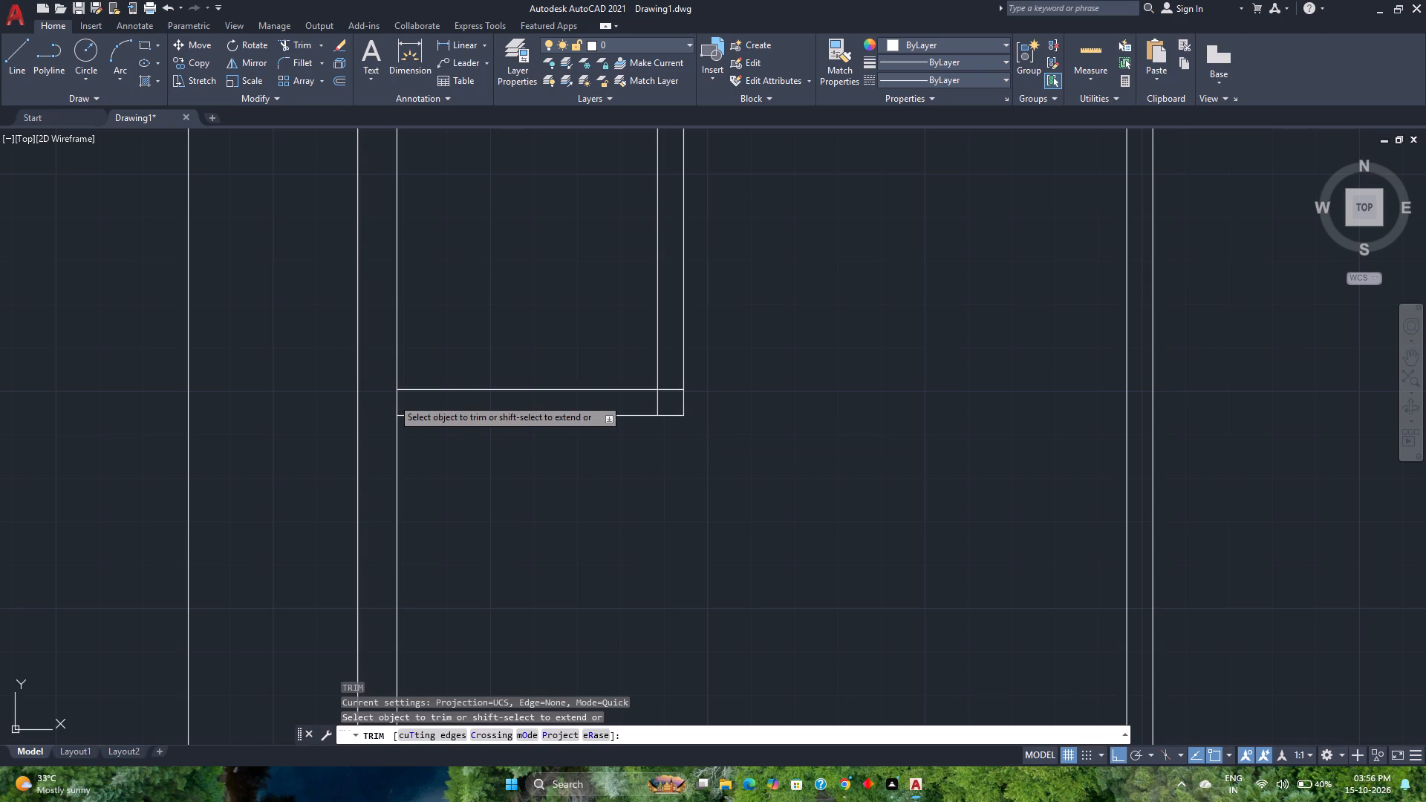
pyautogui.scroll(1, 392, 398)
pyautogui.moveTo(386, 403); pyautogui.dragTo(1114, 374)
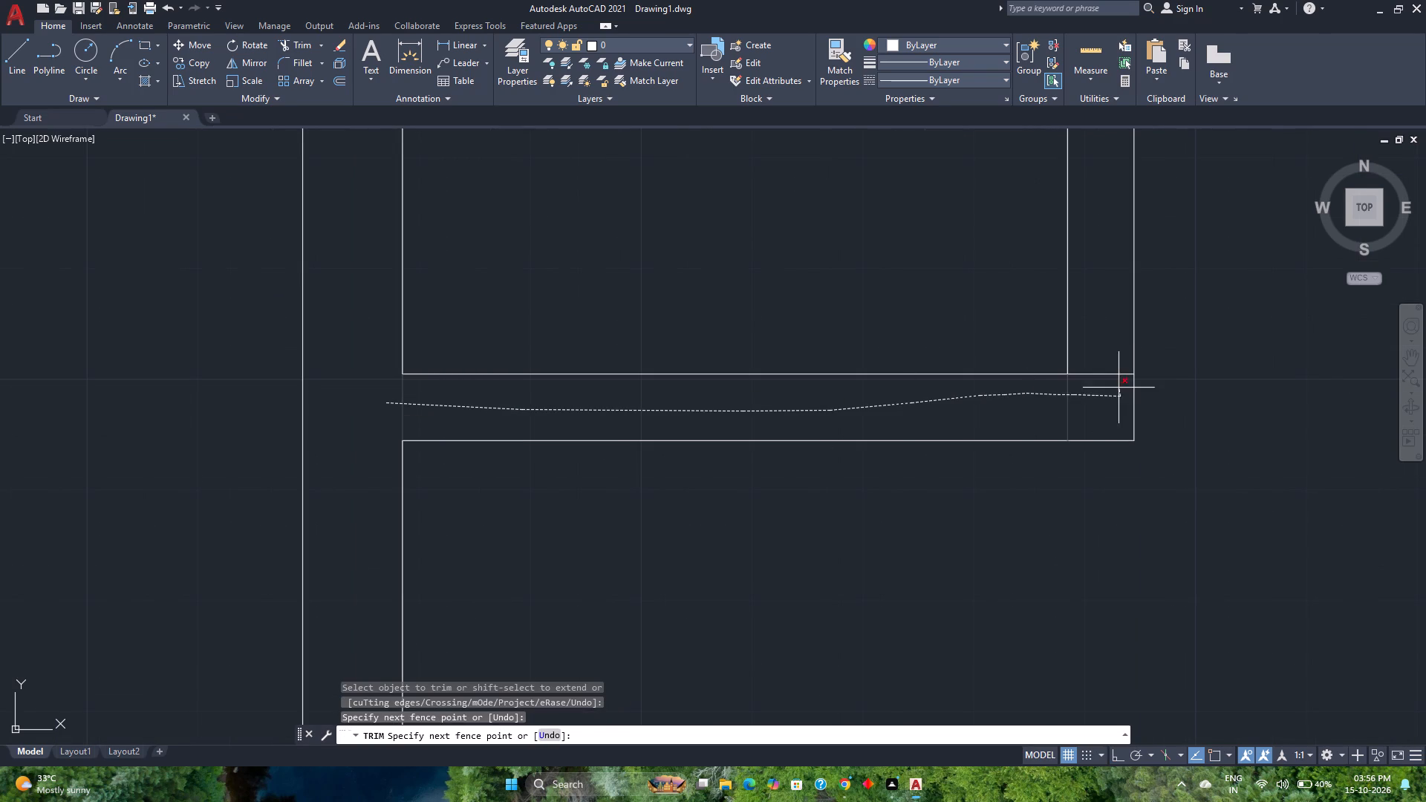
pyautogui.moveTo(1114, 374); pyautogui.dragTo(1104, 350)
# Trim the exterior wall's inner line where the corner room's vertical partition meets the top wall.
pyautogui.scroll(-2, 1104, 350)
pyautogui.moveTo(1104, 350); pyautogui.dragTo(500, 599, button='middle')
pyautogui.middleClick(500, 599)
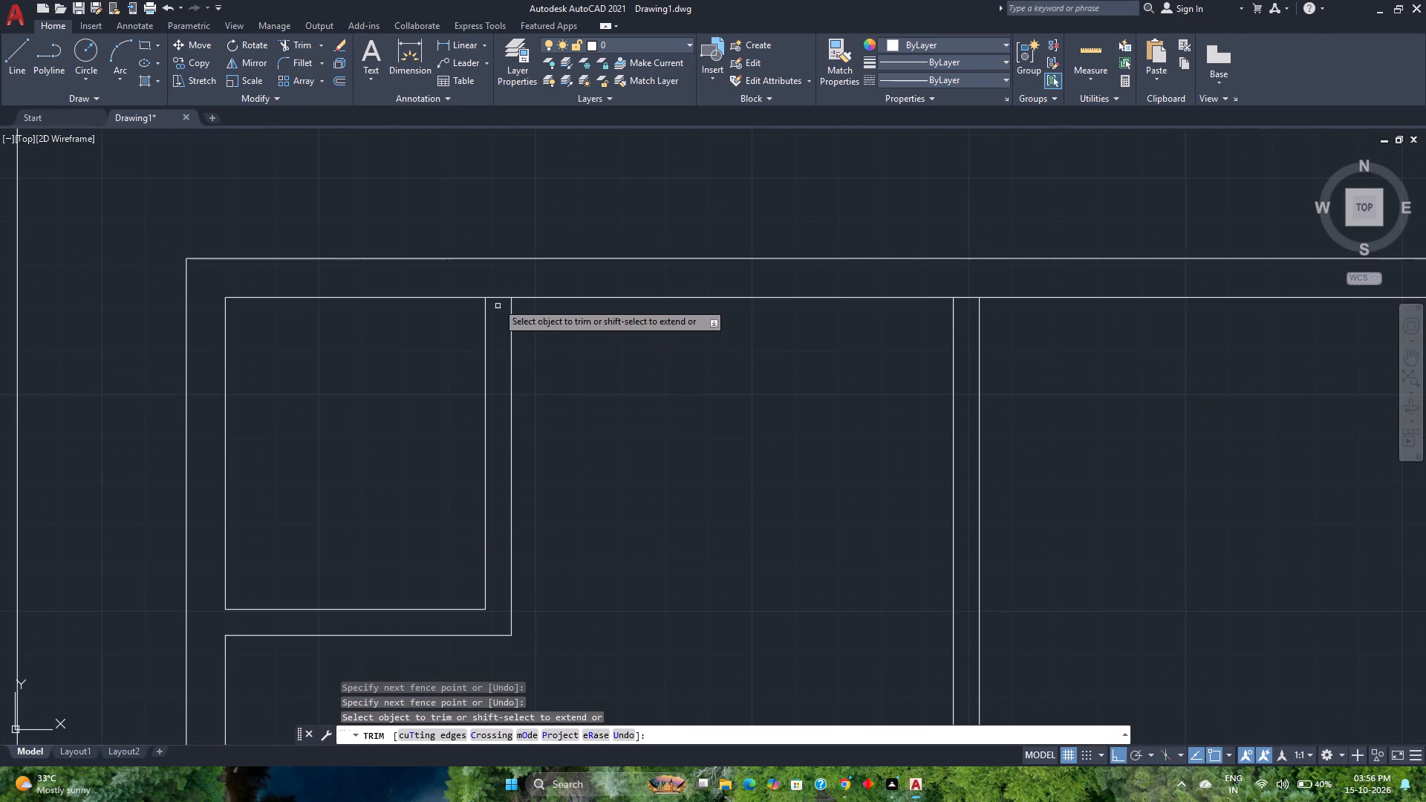
pyautogui.click(494, 284)
pyautogui.click(490, 315)
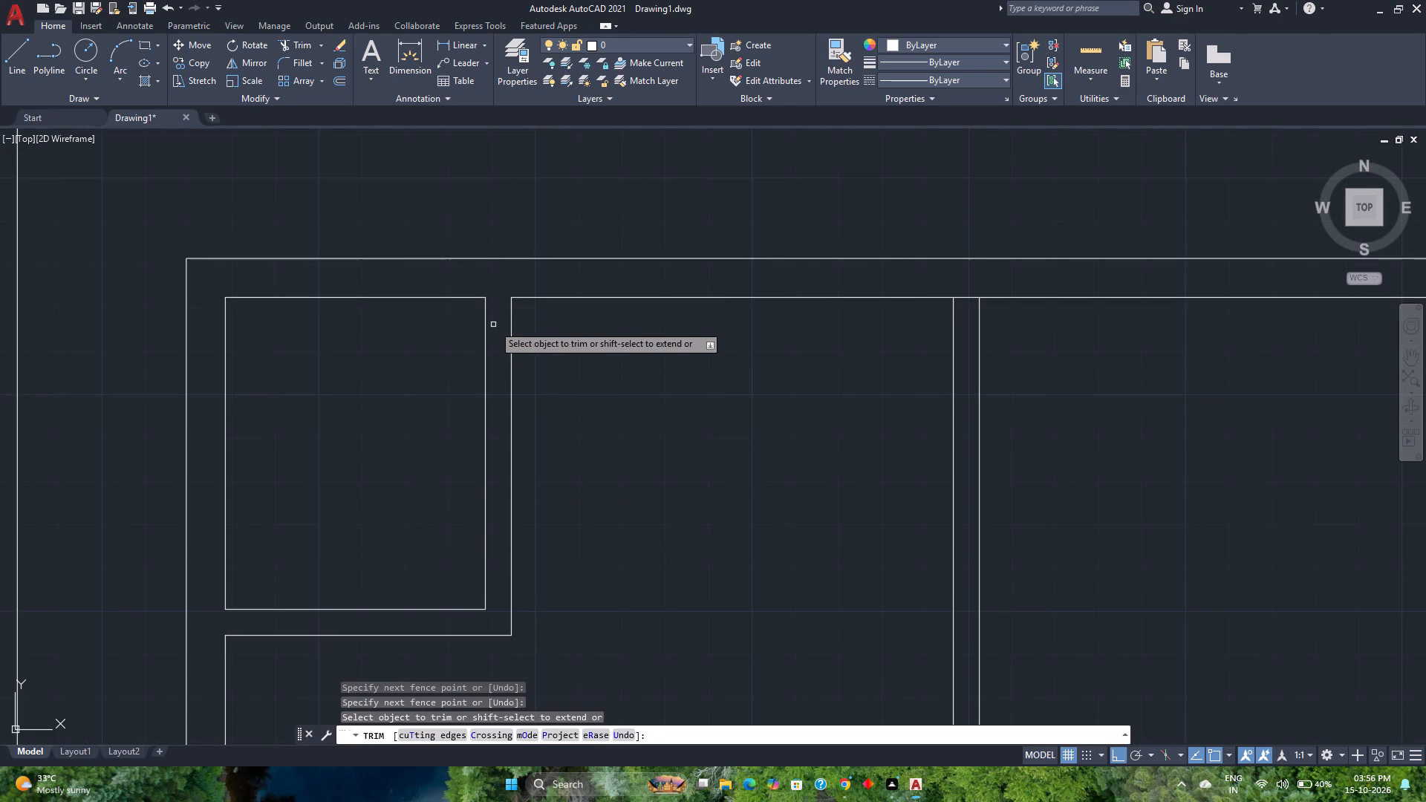
pyautogui.press('space')
pyautogui.scroll(-2, 495, 325)
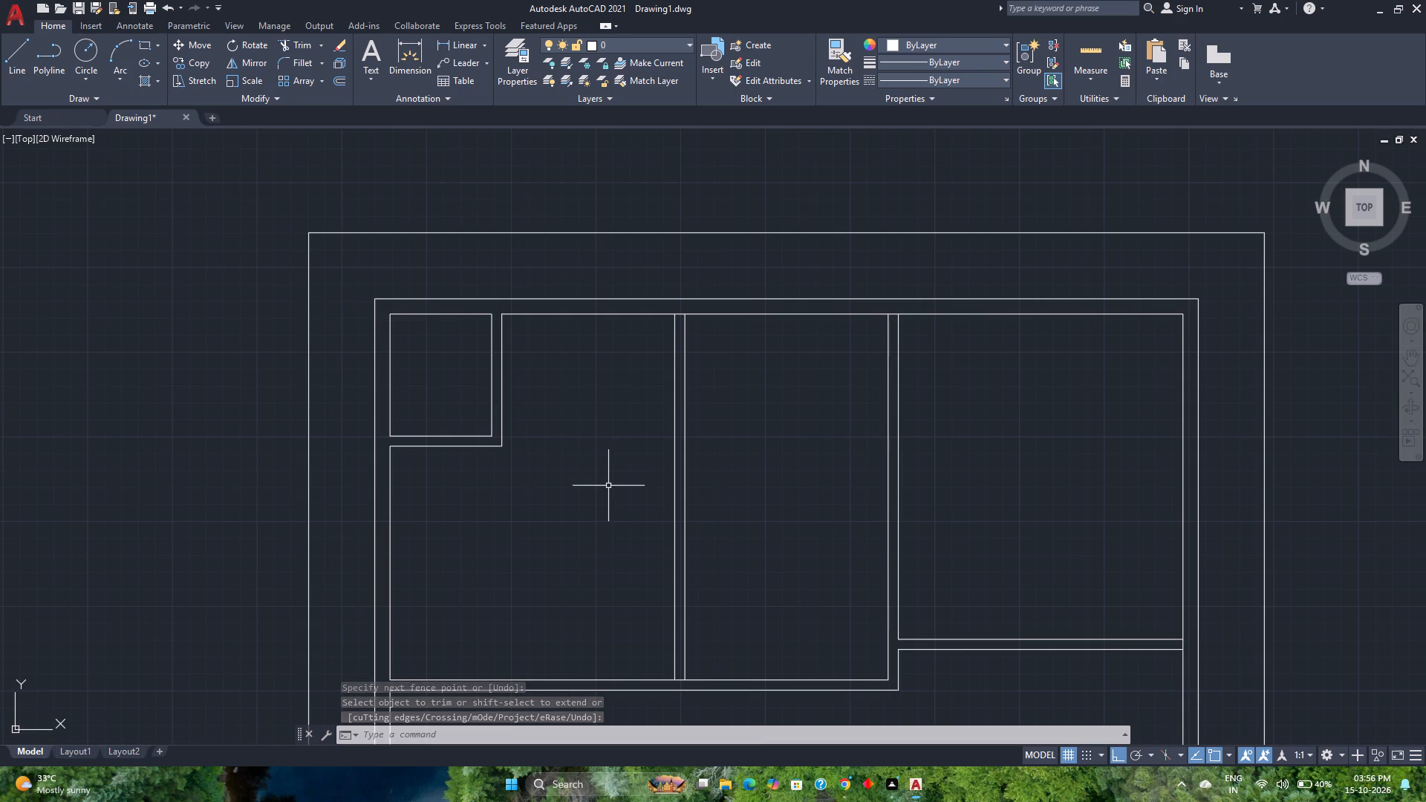
# Trim the lower wall's inner line between the two faces of the vertical partition separating the upper-left and upper middle rooms.
pyautogui.moveTo(616, 537); pyautogui.dragTo(605, 415, button='middle')
pyautogui.middleClick(605, 415)
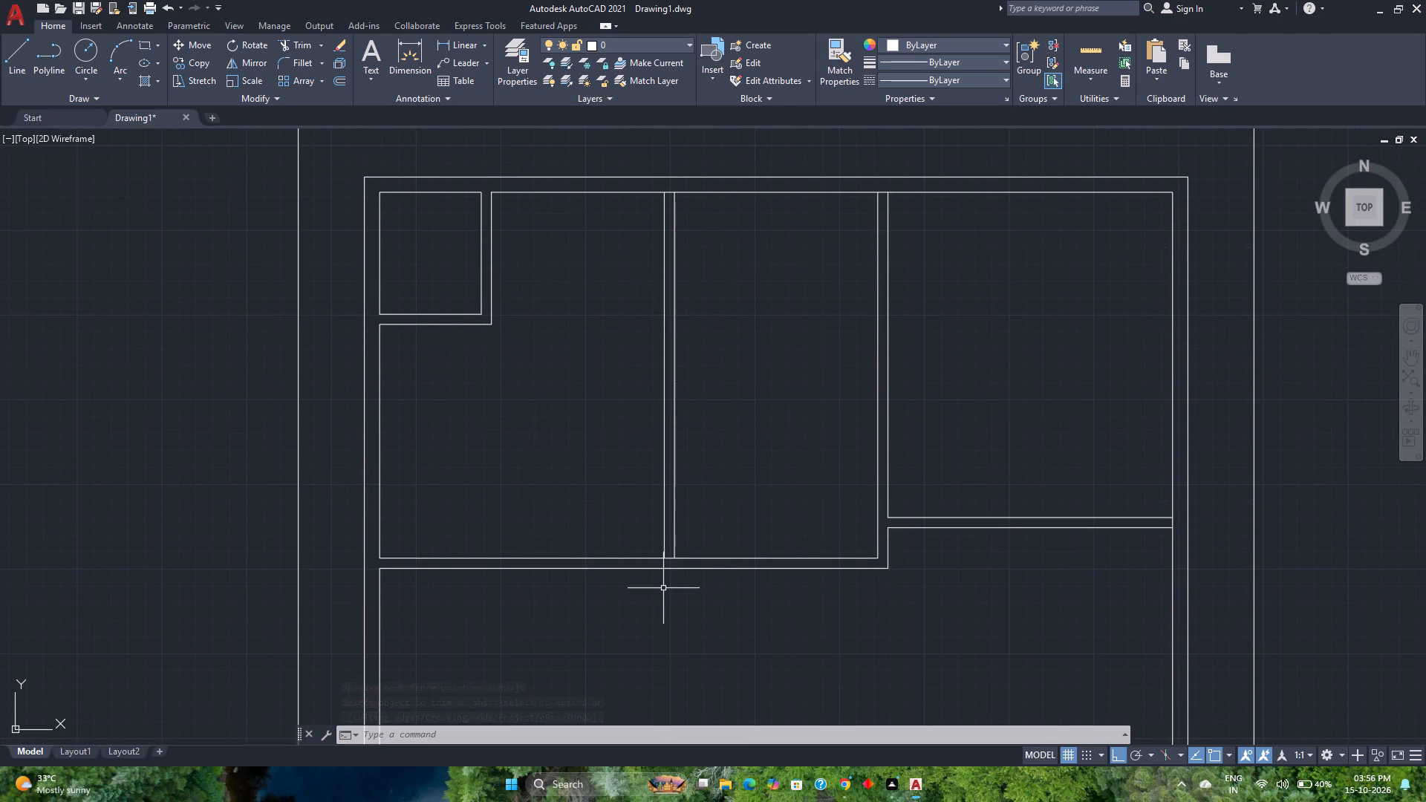
pyautogui.scroll(1, 661, 578)
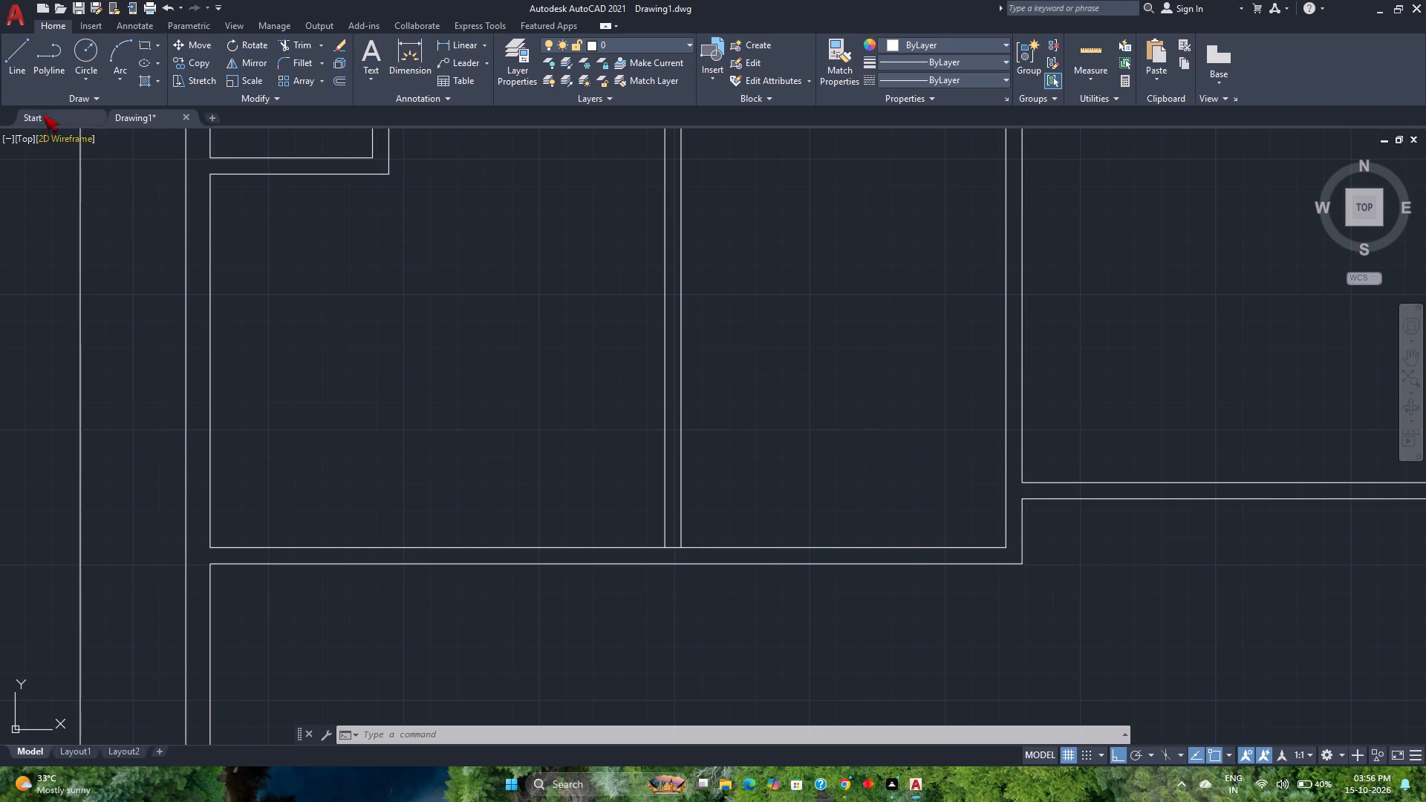
pyautogui.click(13, 65)
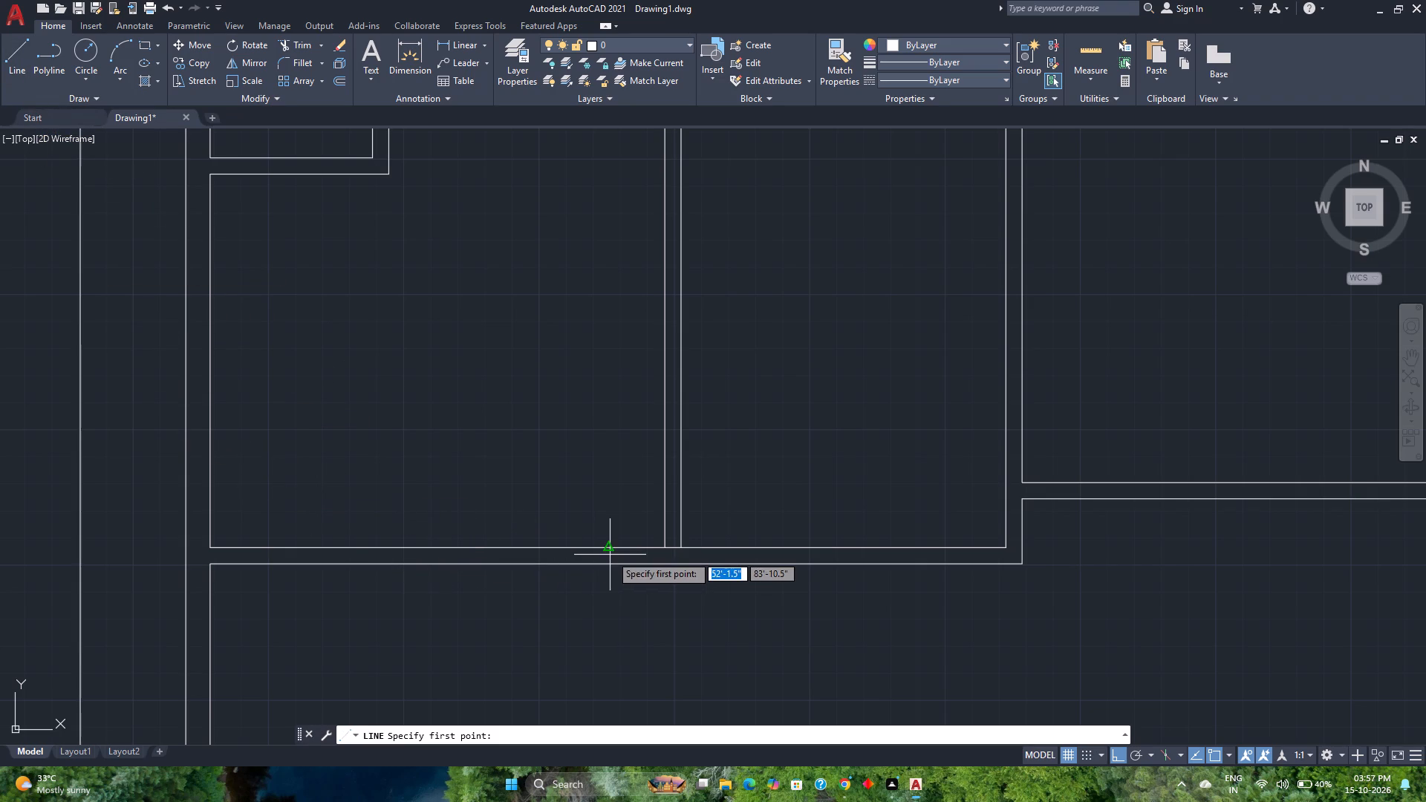
pyautogui.press('Escape')
pyautogui.write('tr')
pyautogui.press('Return')
pyautogui.scroll(2, 616, 550)
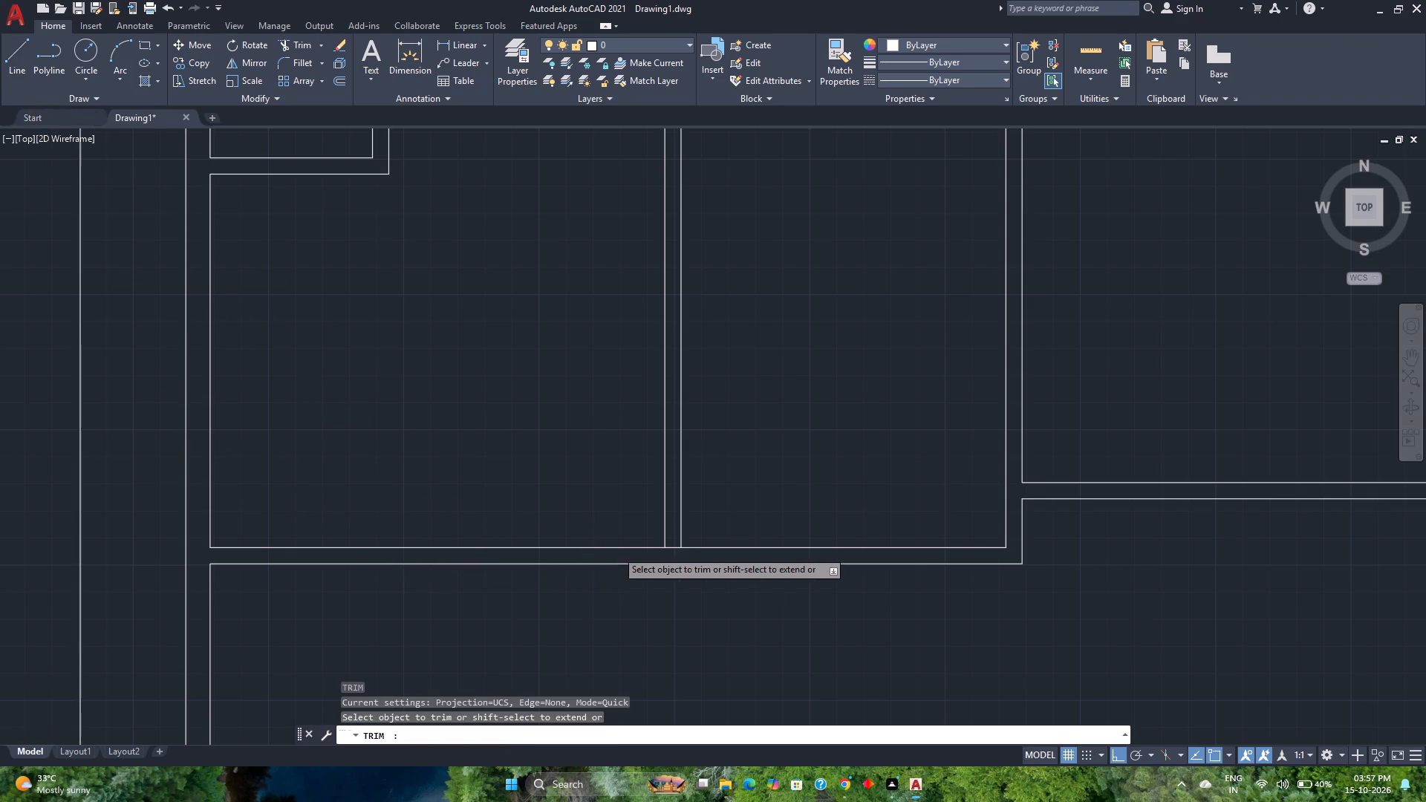
pyautogui.scroll(1, 616, 550)
pyautogui.click(766, 536)
pyautogui.click(766, 554)
pyautogui.press('space')
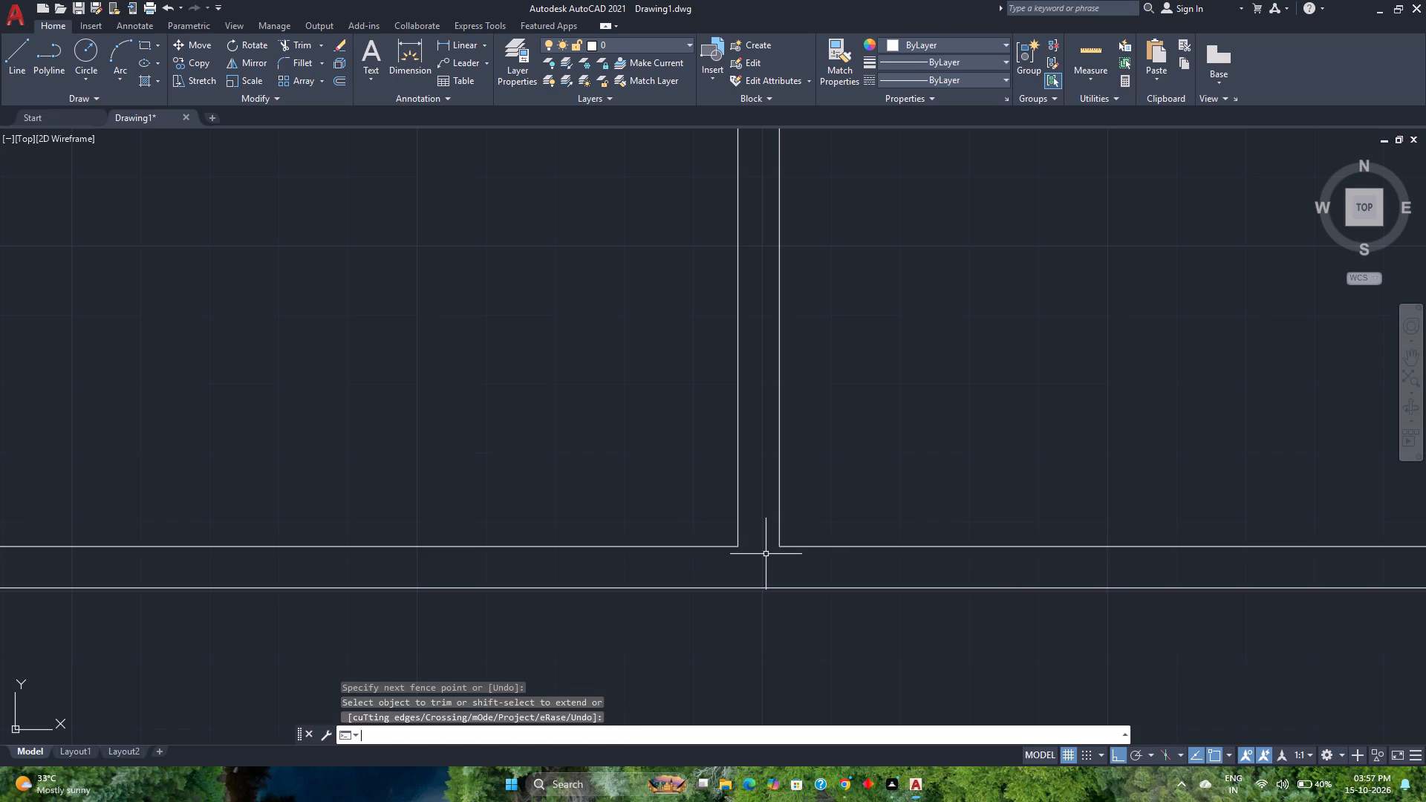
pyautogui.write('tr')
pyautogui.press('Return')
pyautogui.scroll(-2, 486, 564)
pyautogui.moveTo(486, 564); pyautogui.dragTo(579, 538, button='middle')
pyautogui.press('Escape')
# Draw a short line across the upper-left room's bottom wall, starting at the midpoint of its inner line.
pyautogui.press('l')
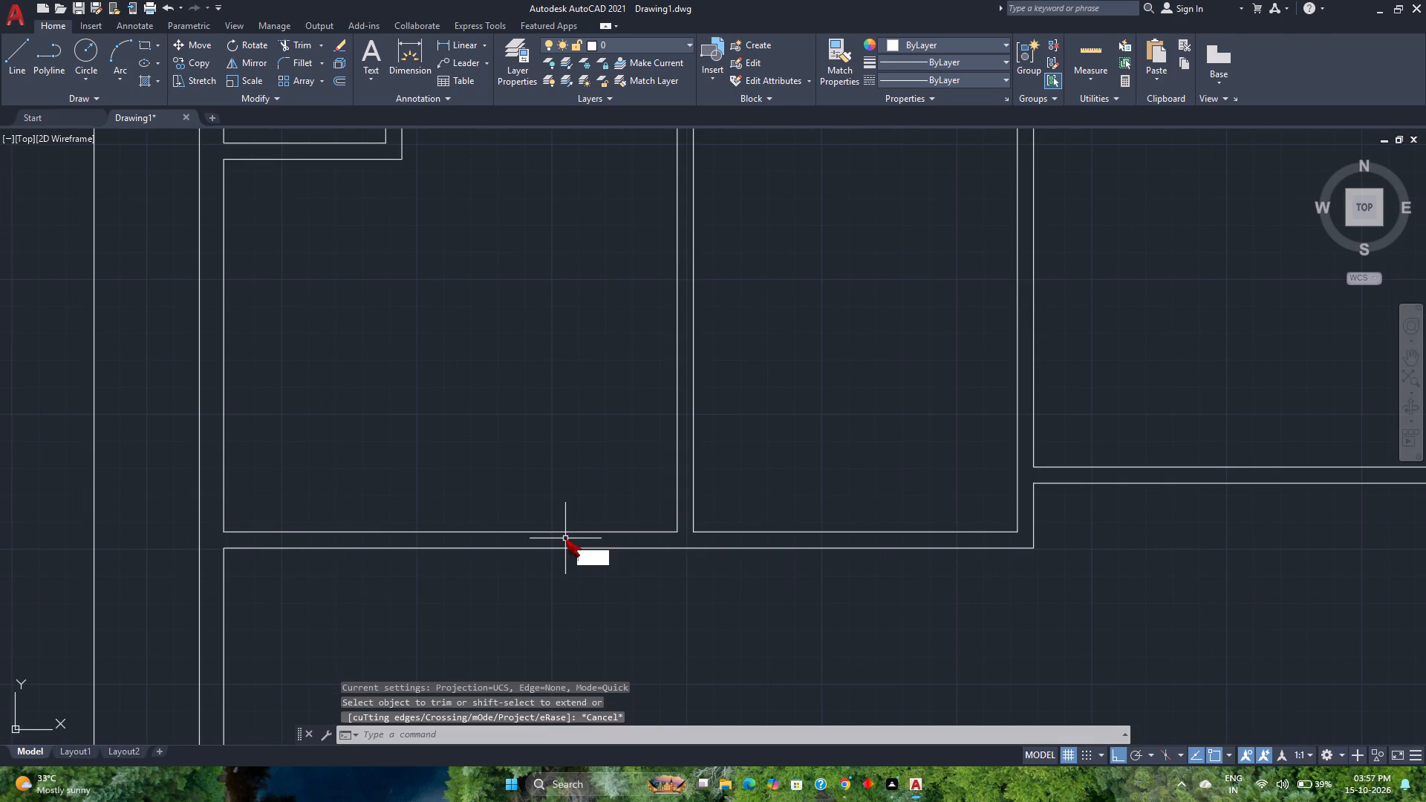
pyautogui.press('Return')
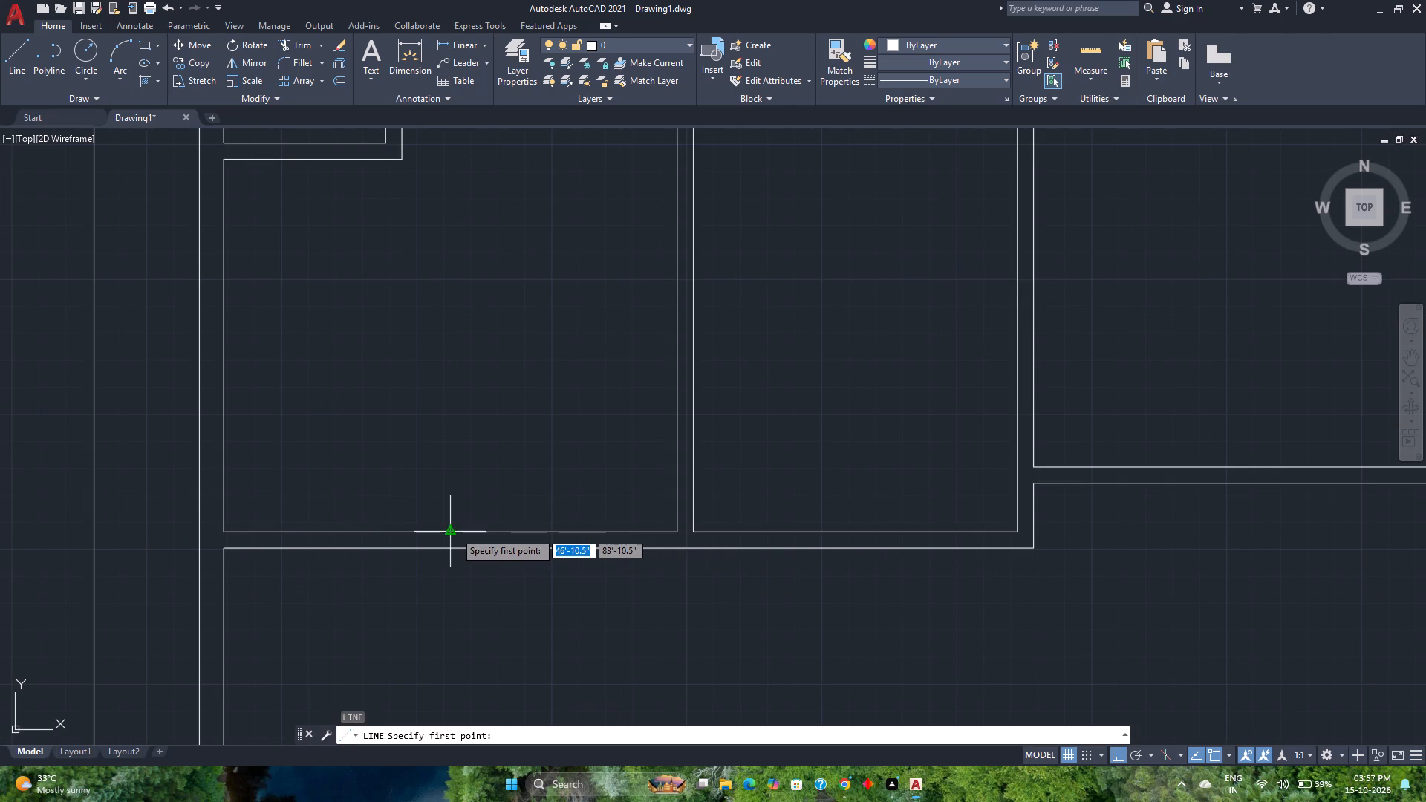
pyautogui.click(455, 532)
pyautogui.click(452, 547)
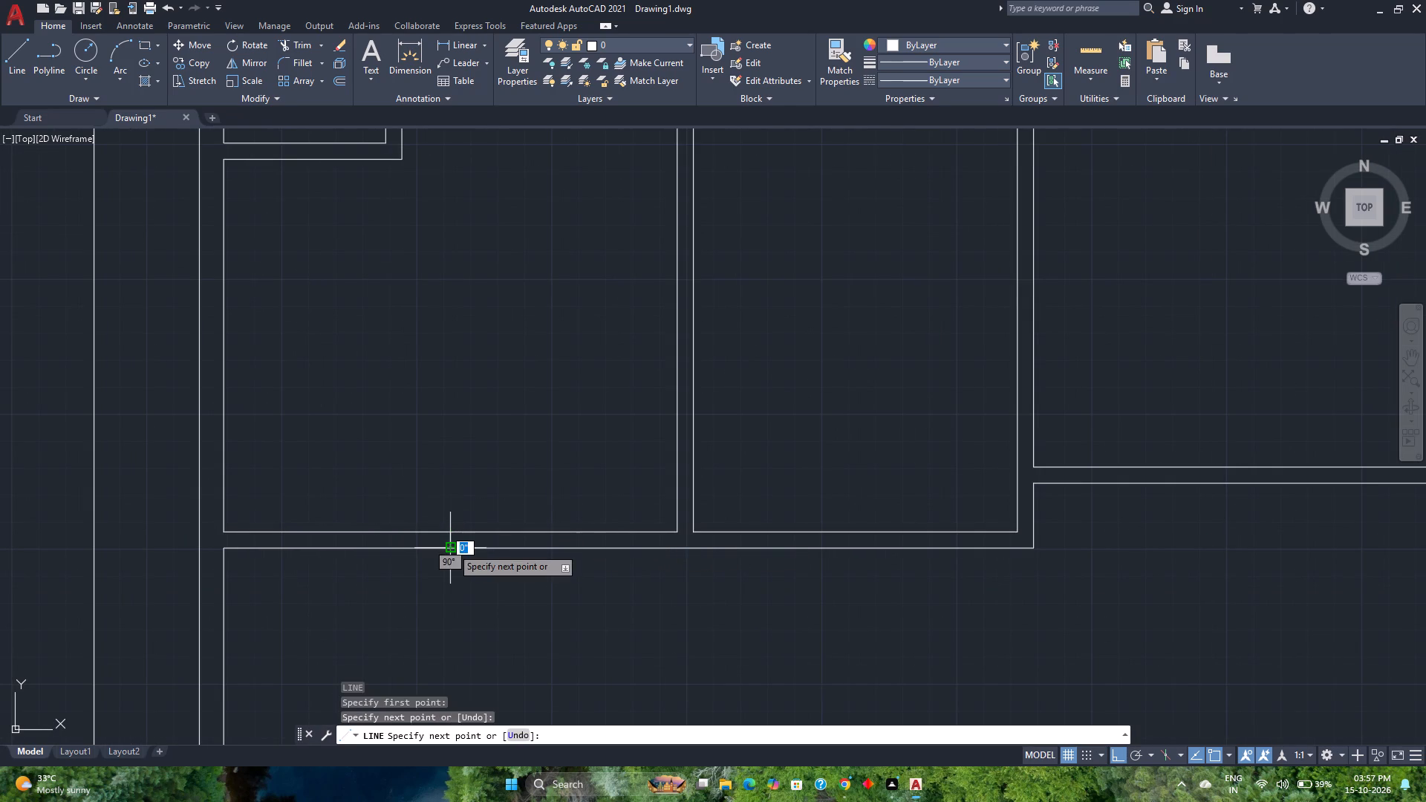
pyautogui.press('Escape')
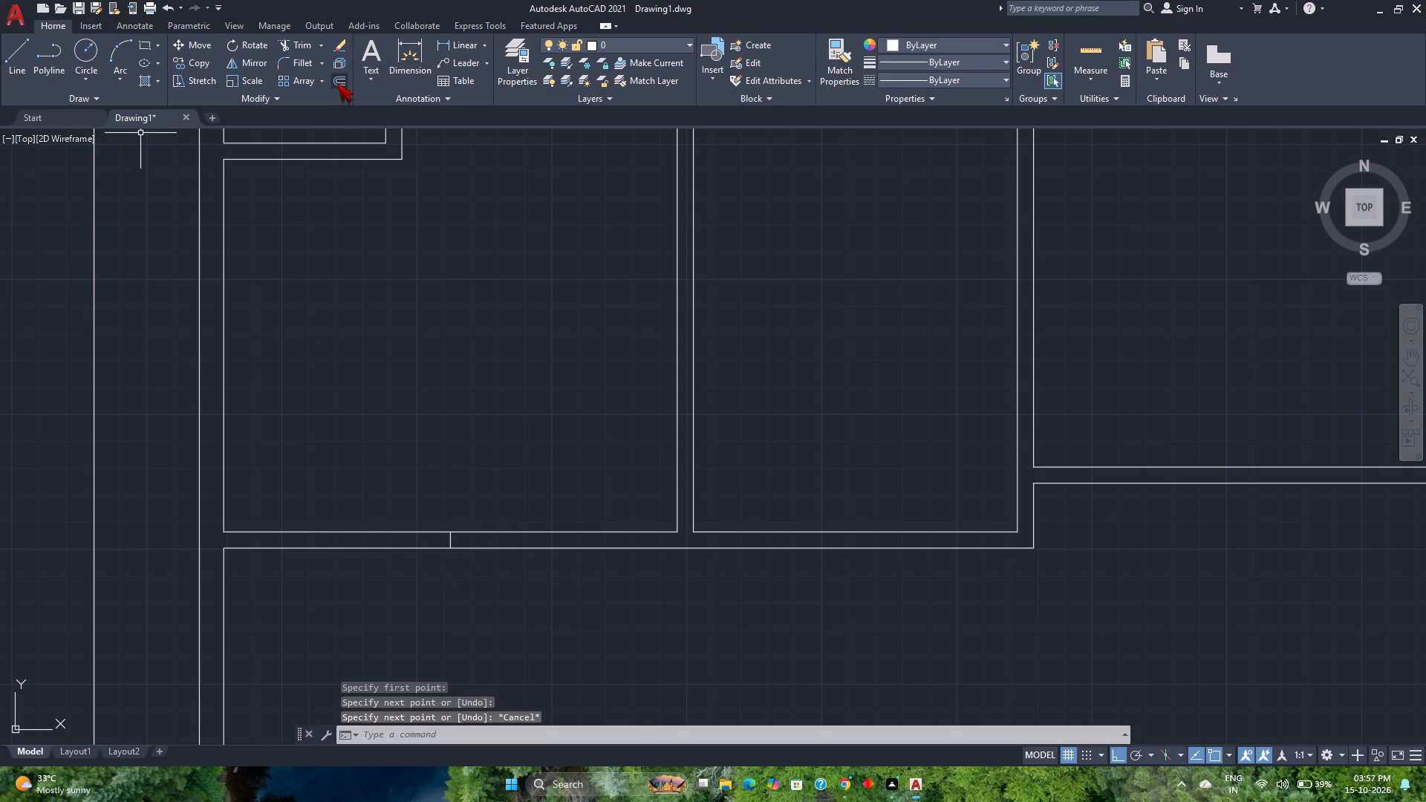
# Offset the short cross line in the upper-left room's bottom wall by 2' to each side.
pyautogui.click(336, 82)
pyautogui.press('2')
pyautogui.press("'")
pyautogui.press('Return')
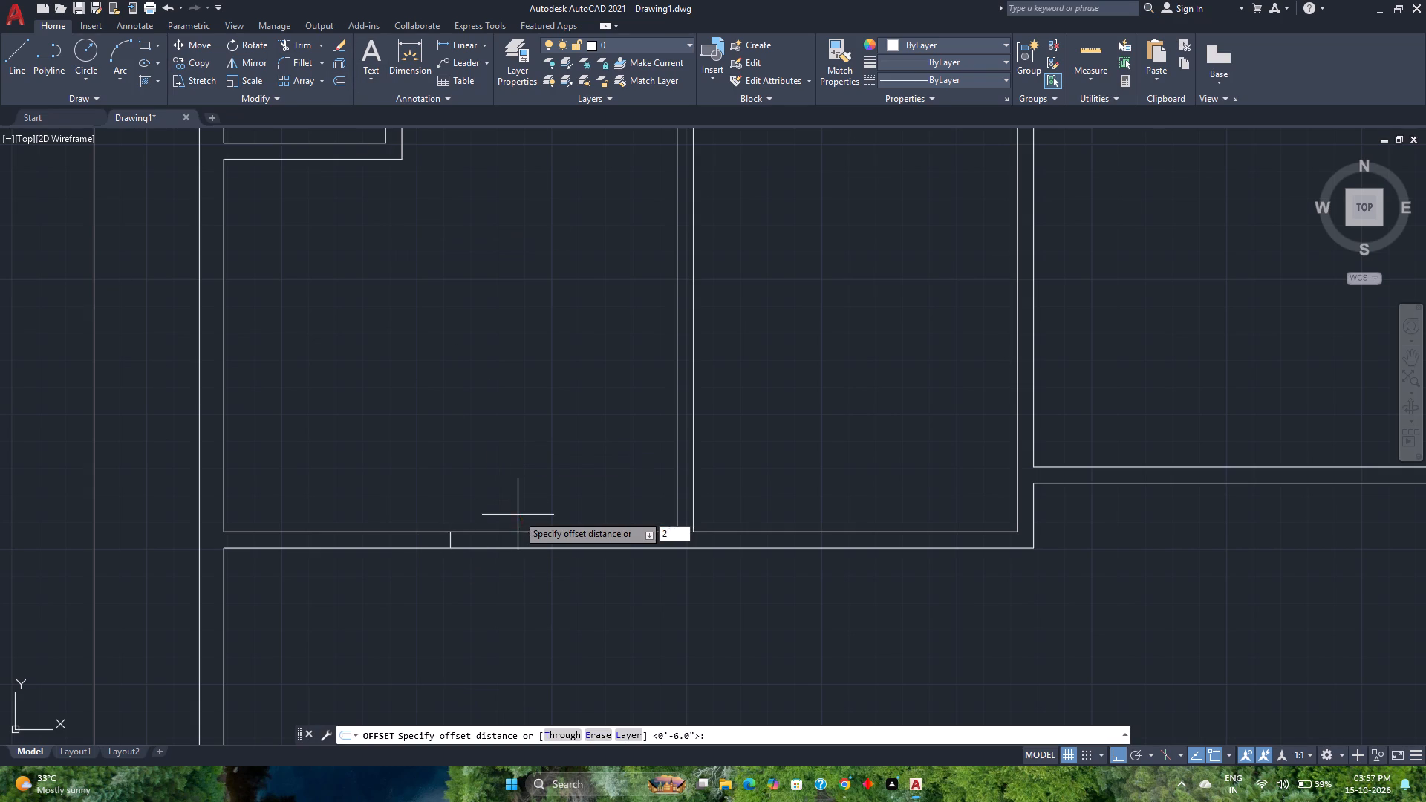
pyautogui.scroll(2, 498, 546)
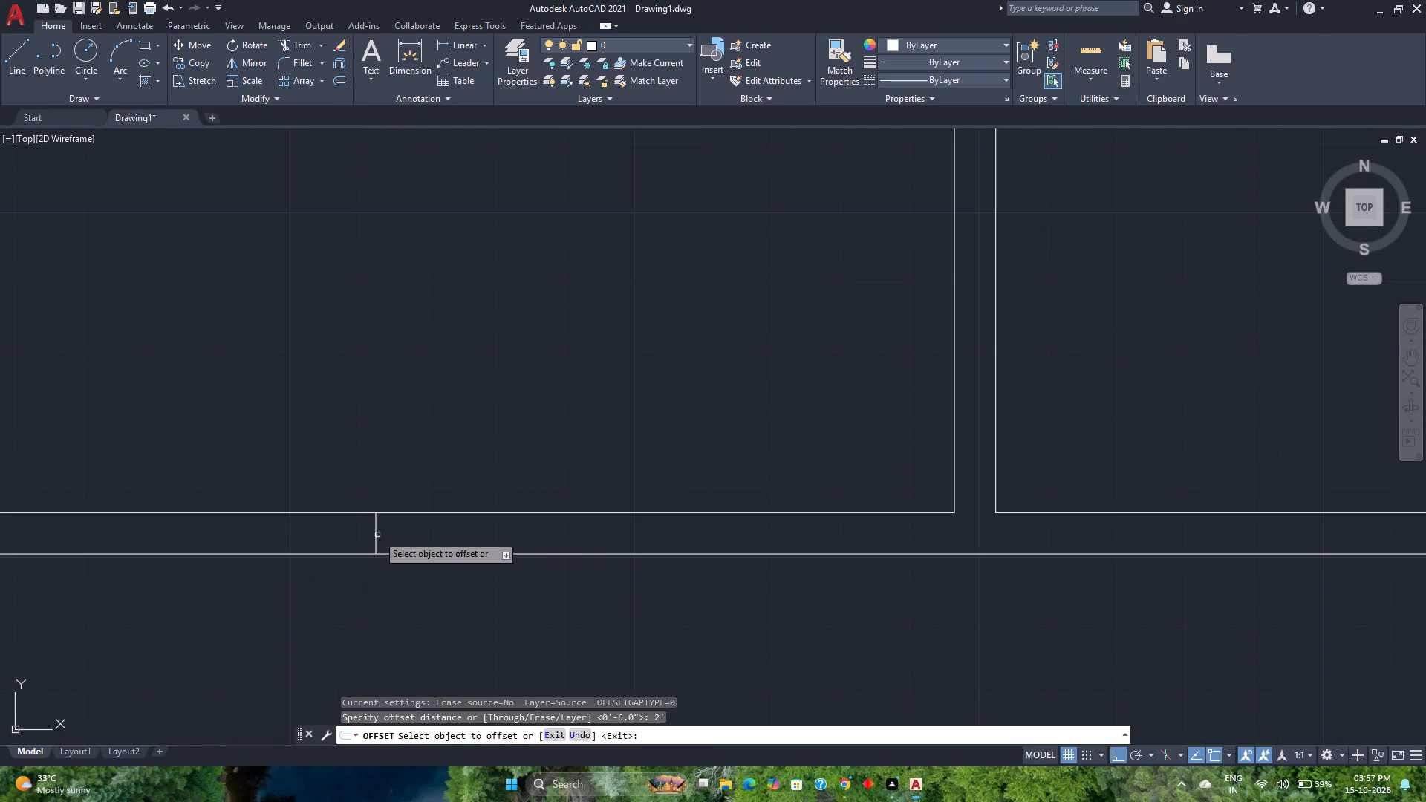
pyautogui.click(377, 535)
pyautogui.scroll(-2, 261, 534)
pyautogui.moveTo(261, 534); pyautogui.dragTo(413, 531, button='middle')
pyautogui.middleClick(413, 531)
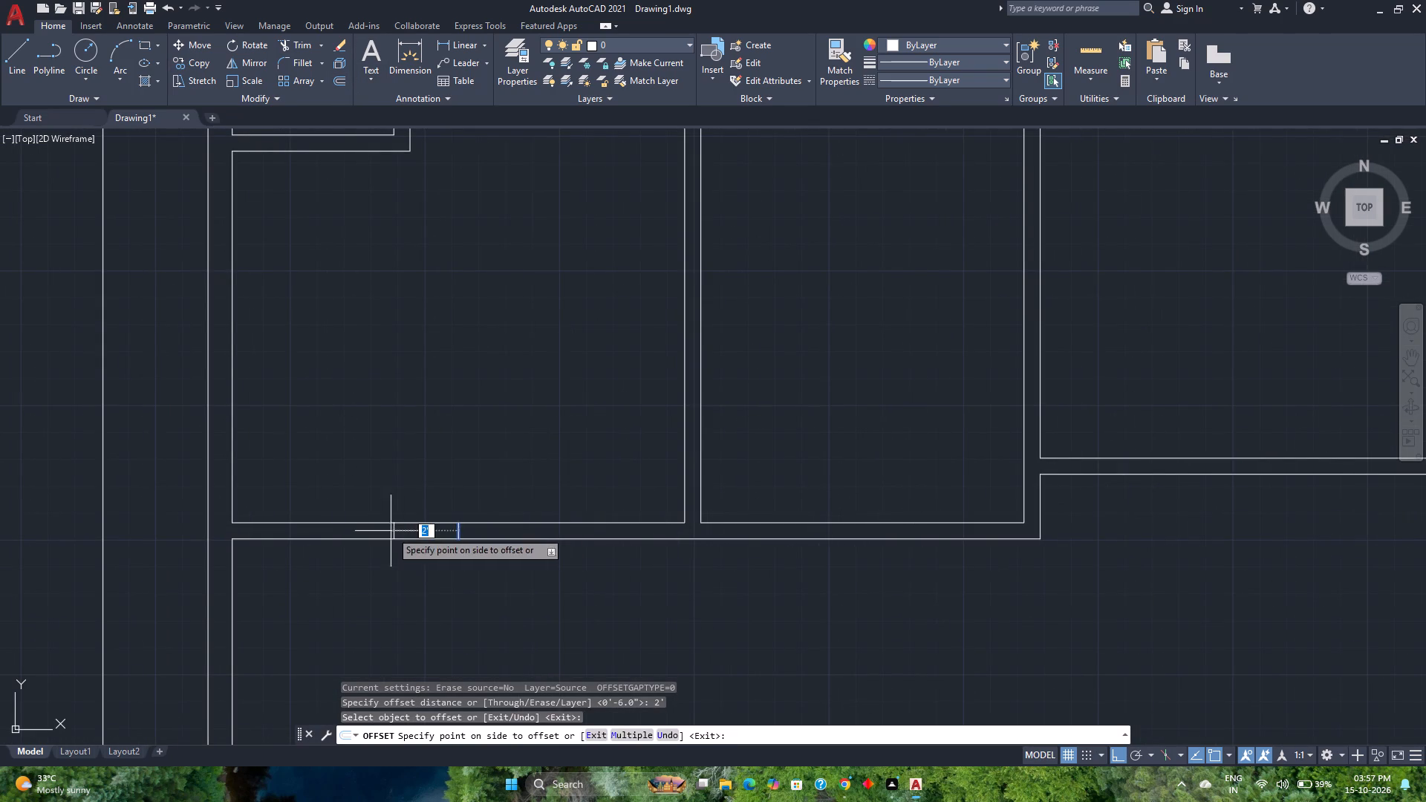
pyautogui.click(377, 531)
pyautogui.click(460, 529)
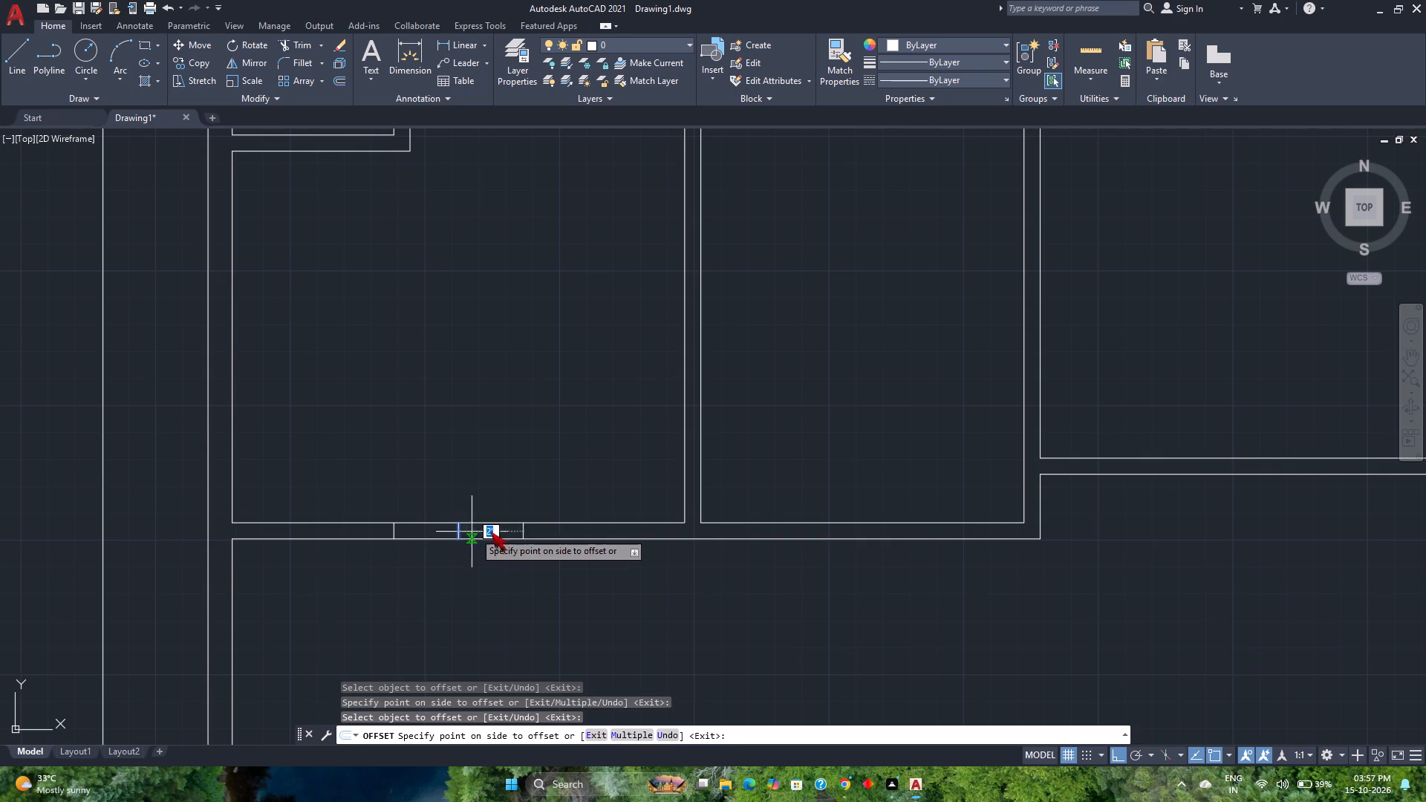
pyautogui.click(559, 535)
pyautogui.press('Escape')
# Delete the original middle cross line between the two offset lines in the upper-left room's bottom wall.
pyautogui.scroll(3, 477, 538)
pyautogui.click(472, 535)
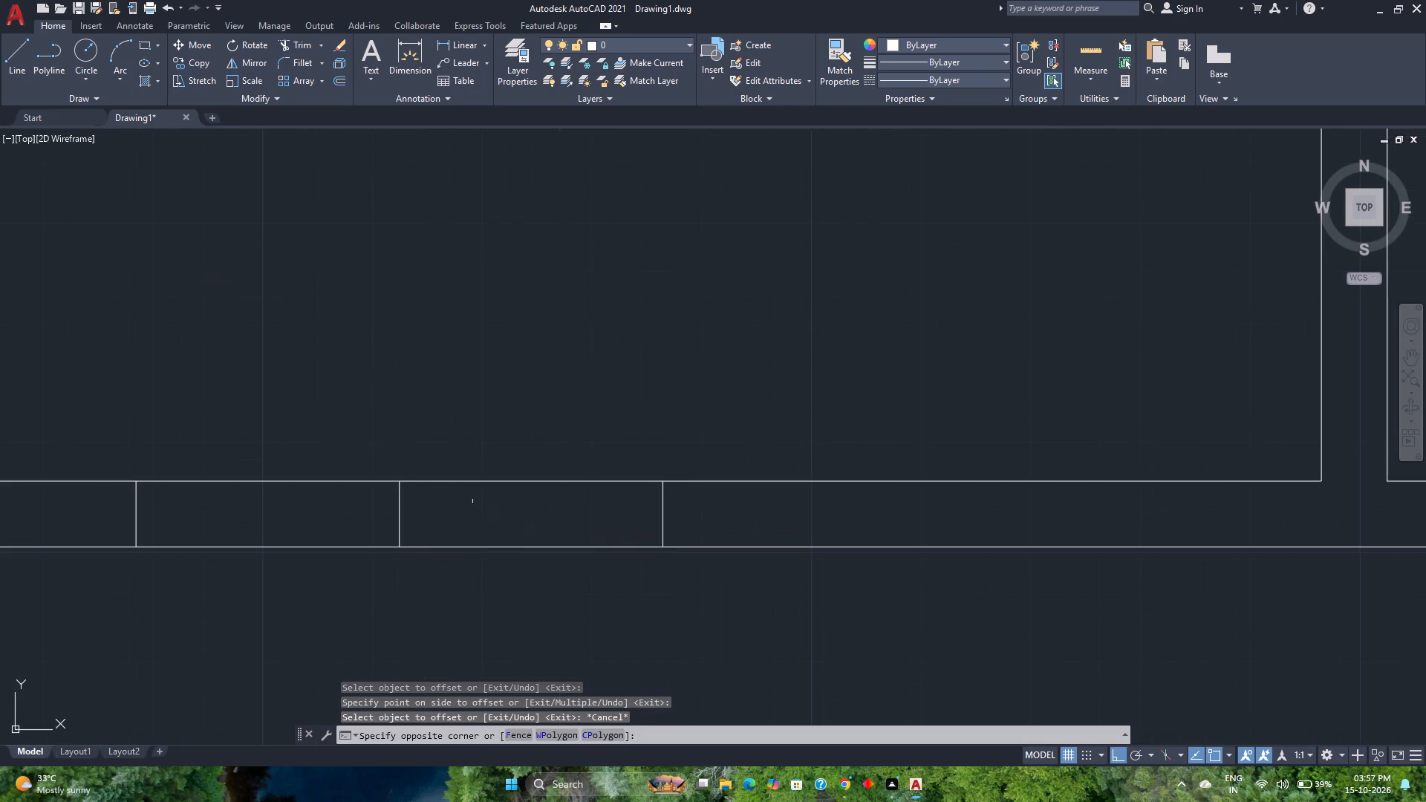
pyautogui.click(385, 512)
pyautogui.press('Delete')
# Trim both faces of the upper-left room's bottom wall between the two cross lines to create an opening.
pyautogui.scroll(-5, 371, 501)
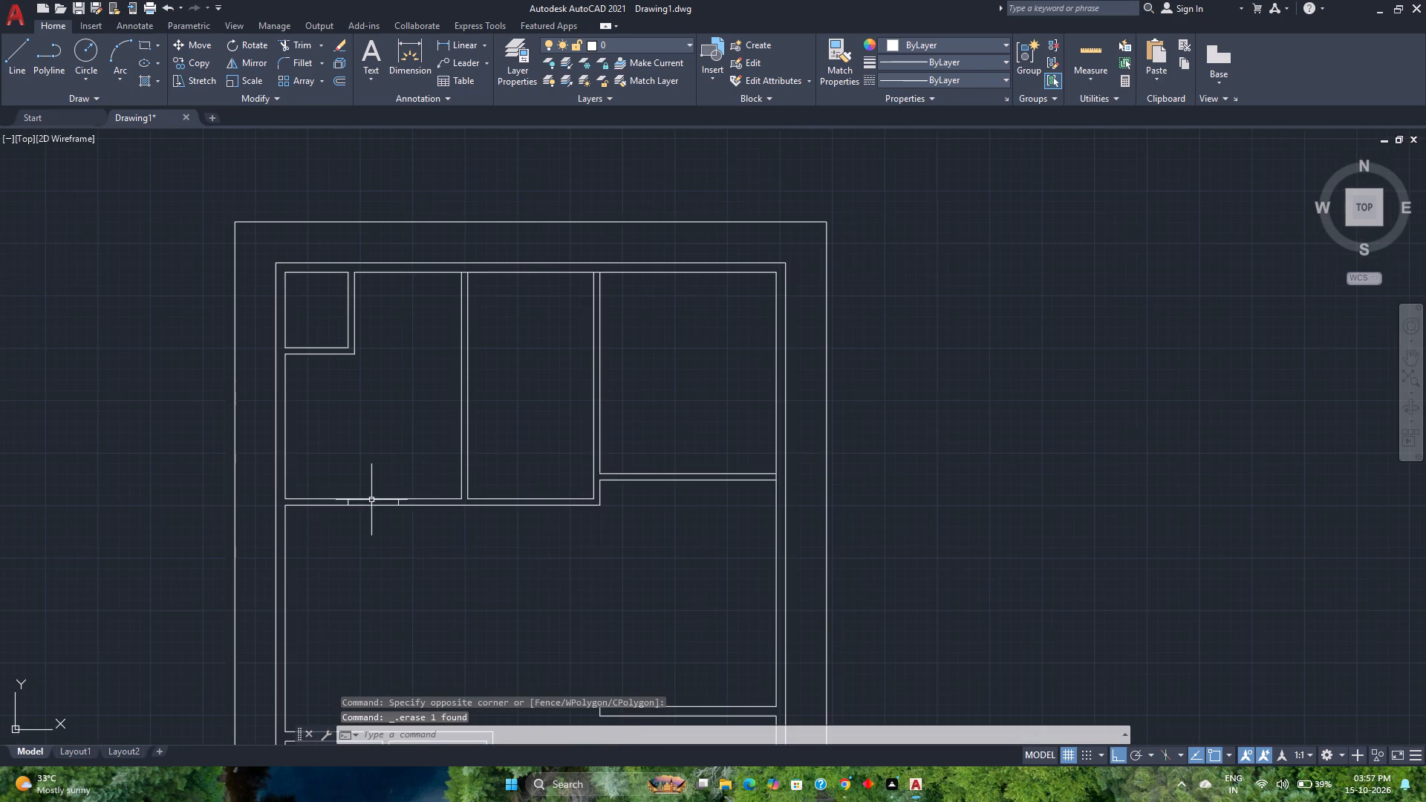
pyautogui.write('tr')
pyautogui.press('Return')
pyautogui.scroll(3, 395, 529)
pyautogui.click(362, 359)
pyautogui.click(286, 534)
pyautogui.press('space')
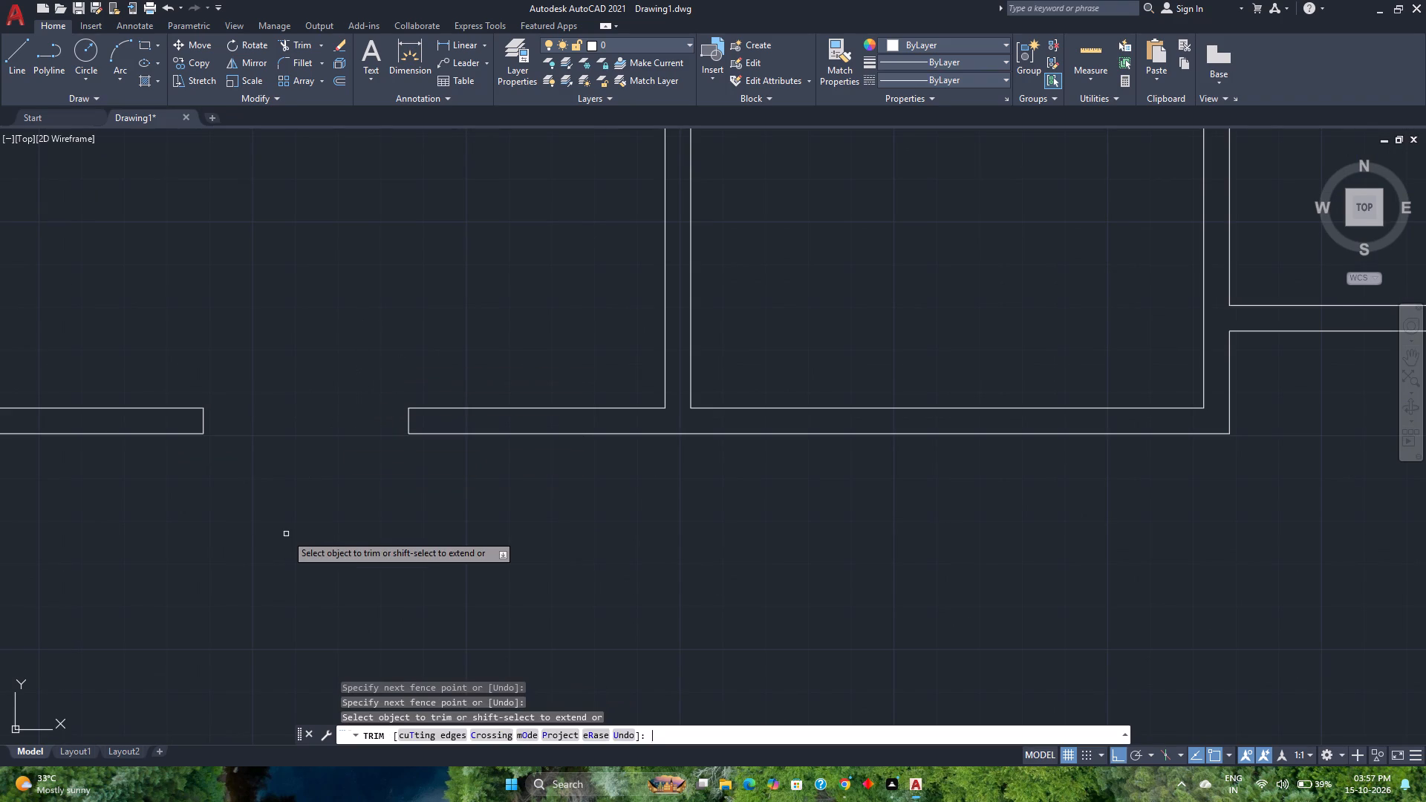
# Offset the inner line of the upper middle room's bottom wall 5' upward into the room.
pyautogui.scroll(-2, 337, 514)
pyautogui.scroll(-2, 486, 528)
pyautogui.moveTo(527, 564); pyautogui.dragTo(513, 564, button='middle')
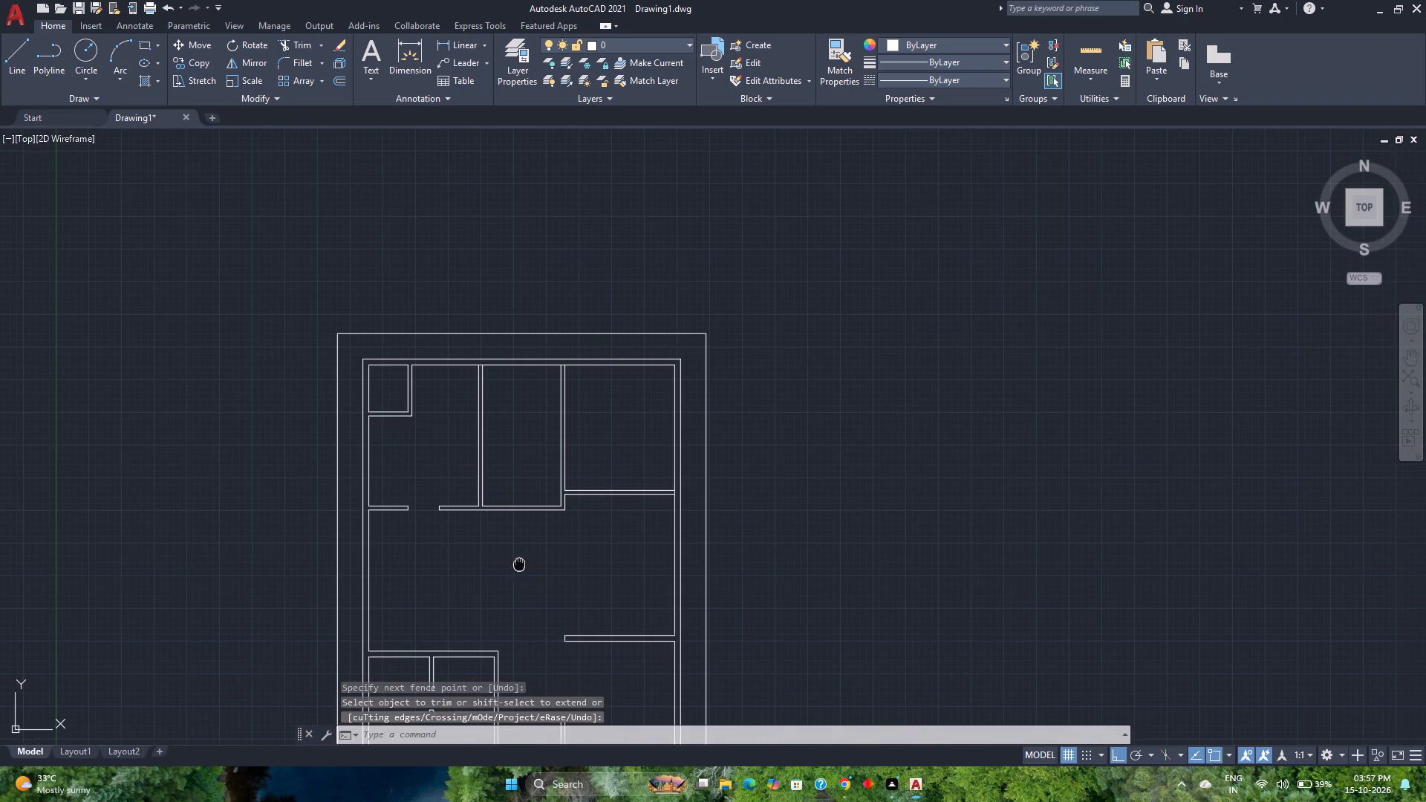
pyautogui.moveTo(513, 564); pyautogui.dragTo(489, 566, button='middle')
pyautogui.scroll(3, 464, 491)
pyautogui.moveTo(478, 601); pyautogui.dragTo(478, 535, button='middle')
pyautogui.middleClick(478, 535)
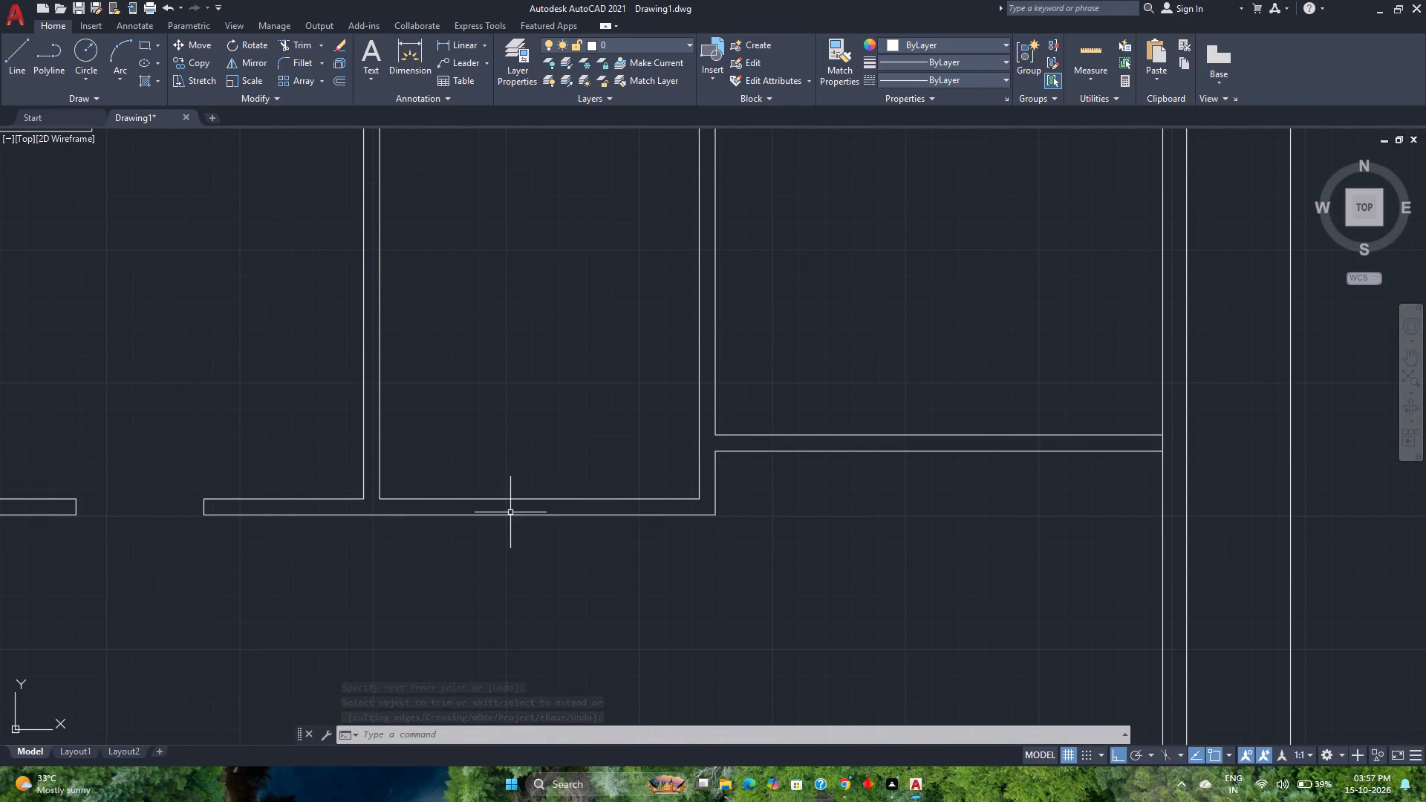
pyautogui.scroll(-1, 509, 472)
pyautogui.moveTo(509, 472); pyautogui.dragTo(509, 517, button='middle')
pyautogui.middleClick(509, 517)
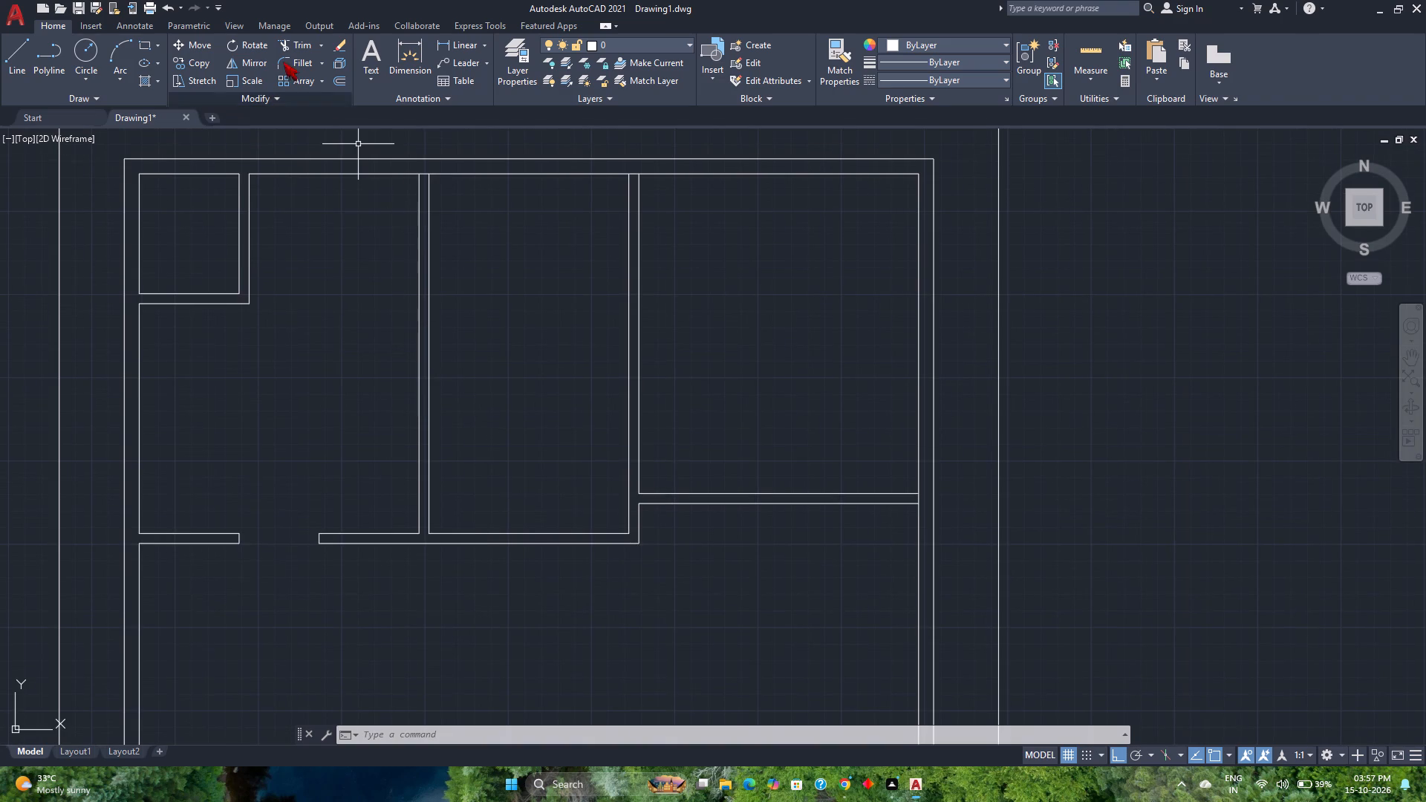
pyautogui.click(333, 81)
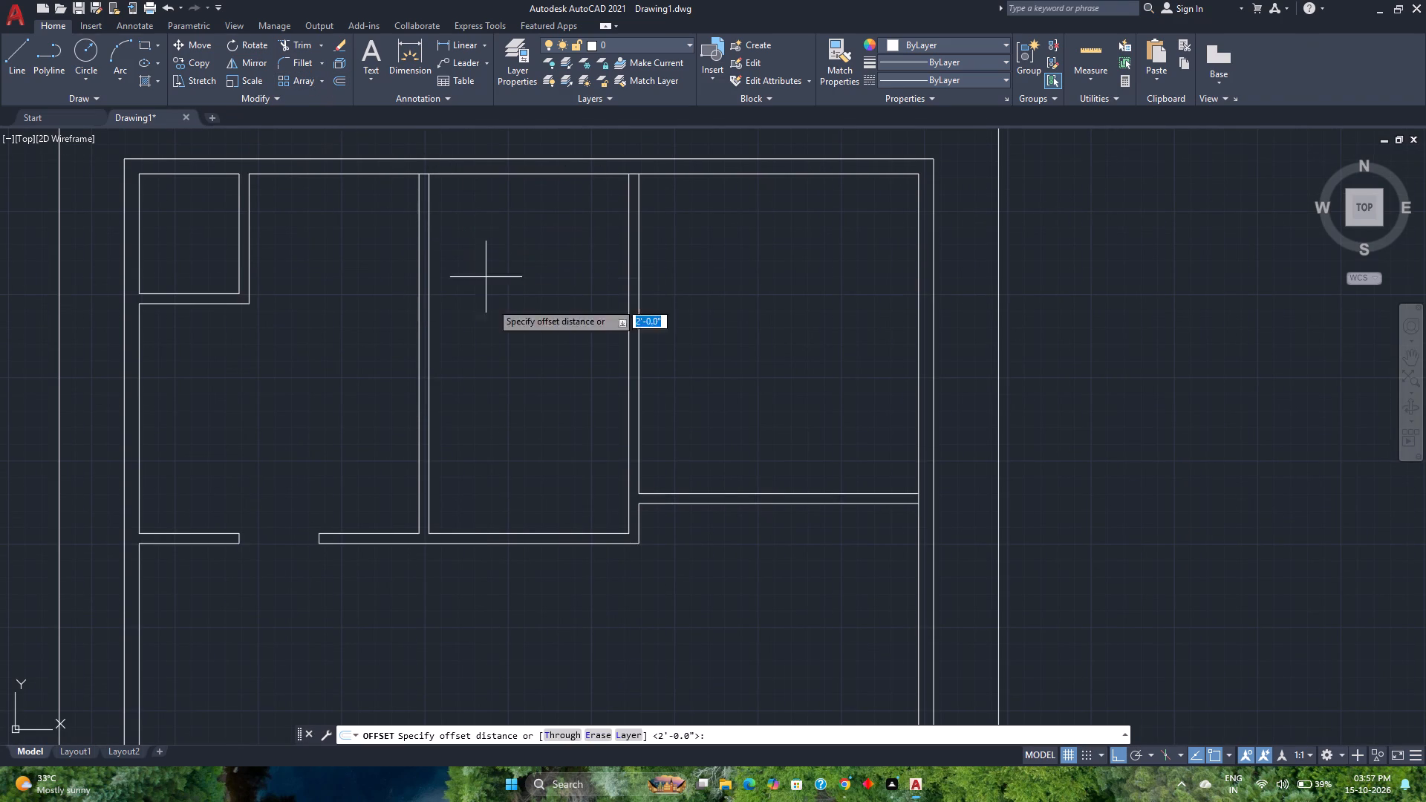
pyautogui.press('5')
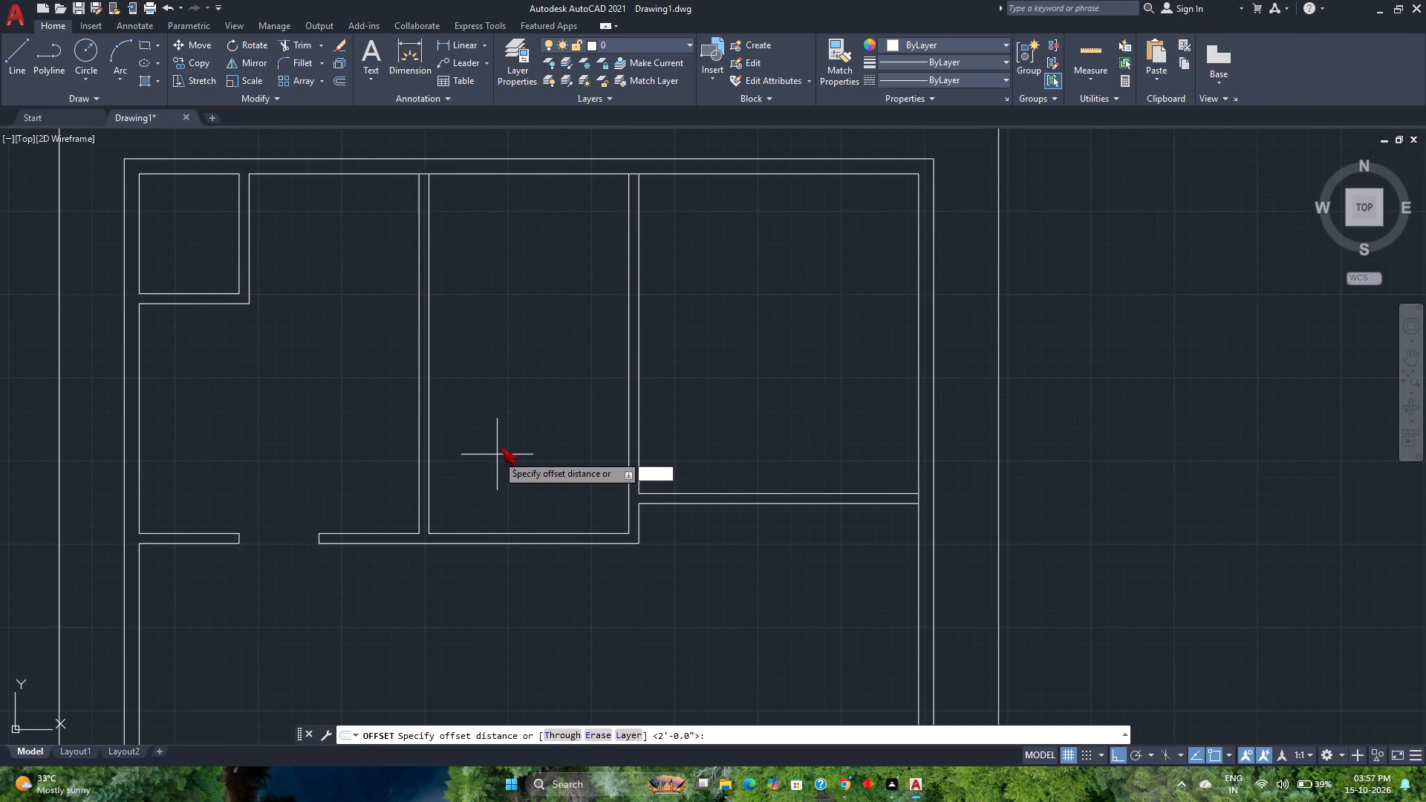
pyautogui.press("'")
pyautogui.press('Return')
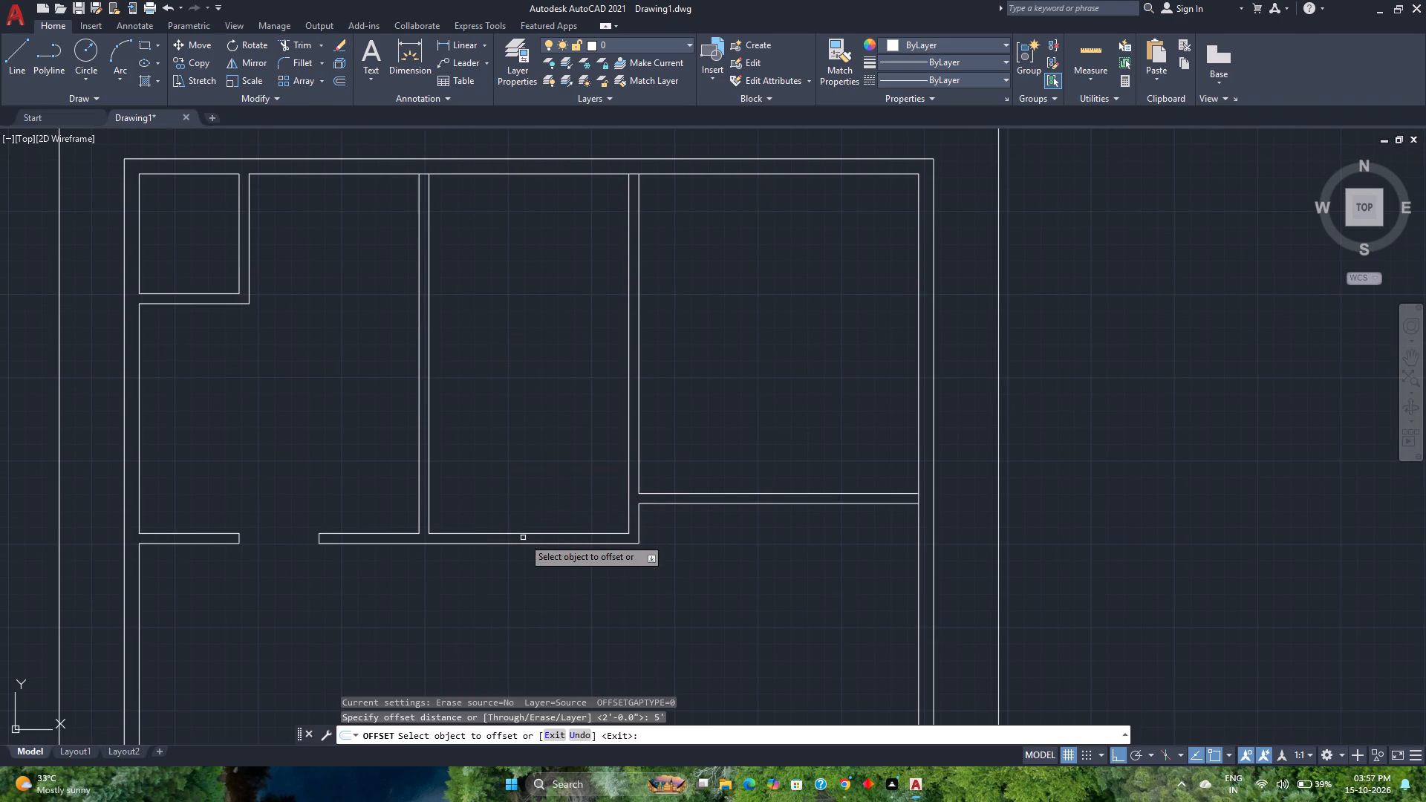
pyautogui.click(521, 533)
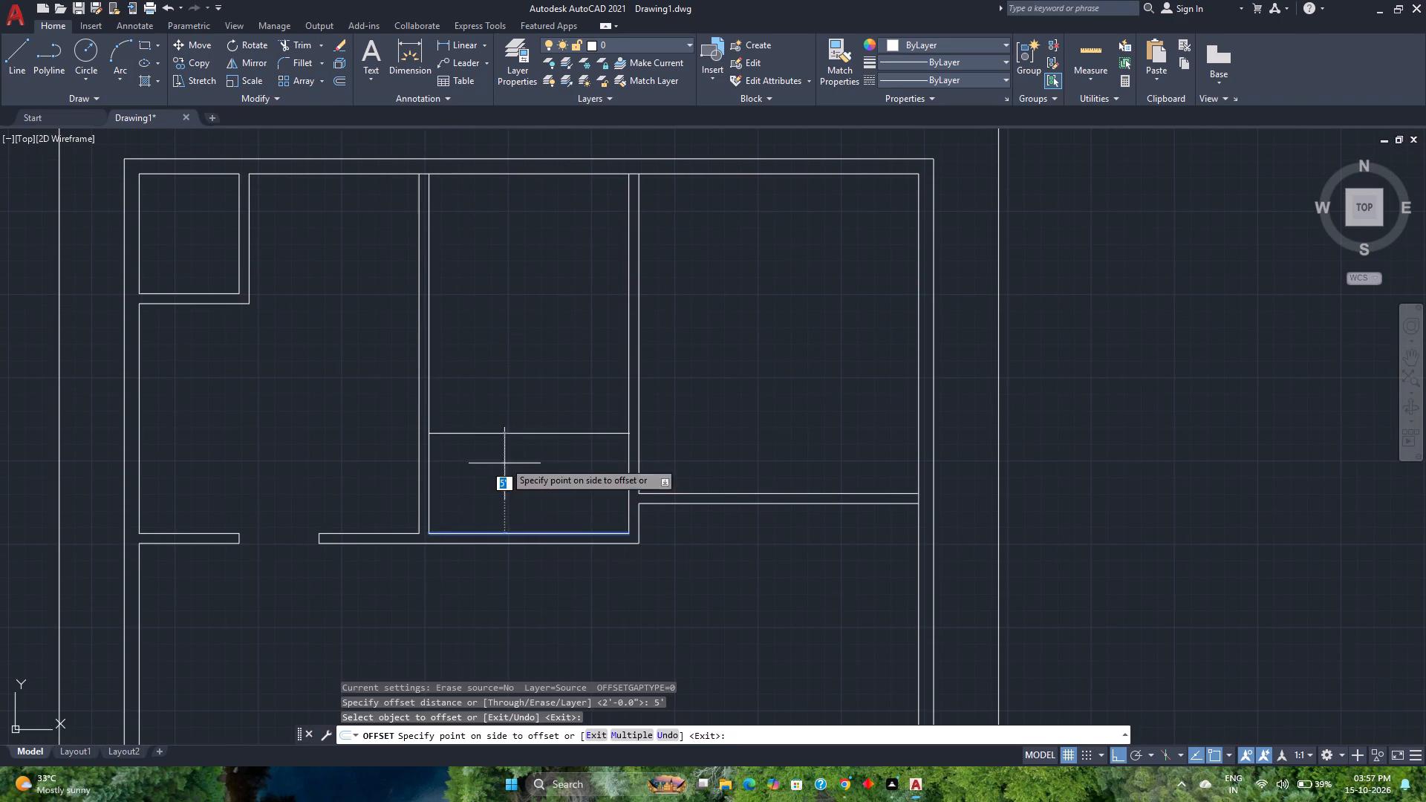
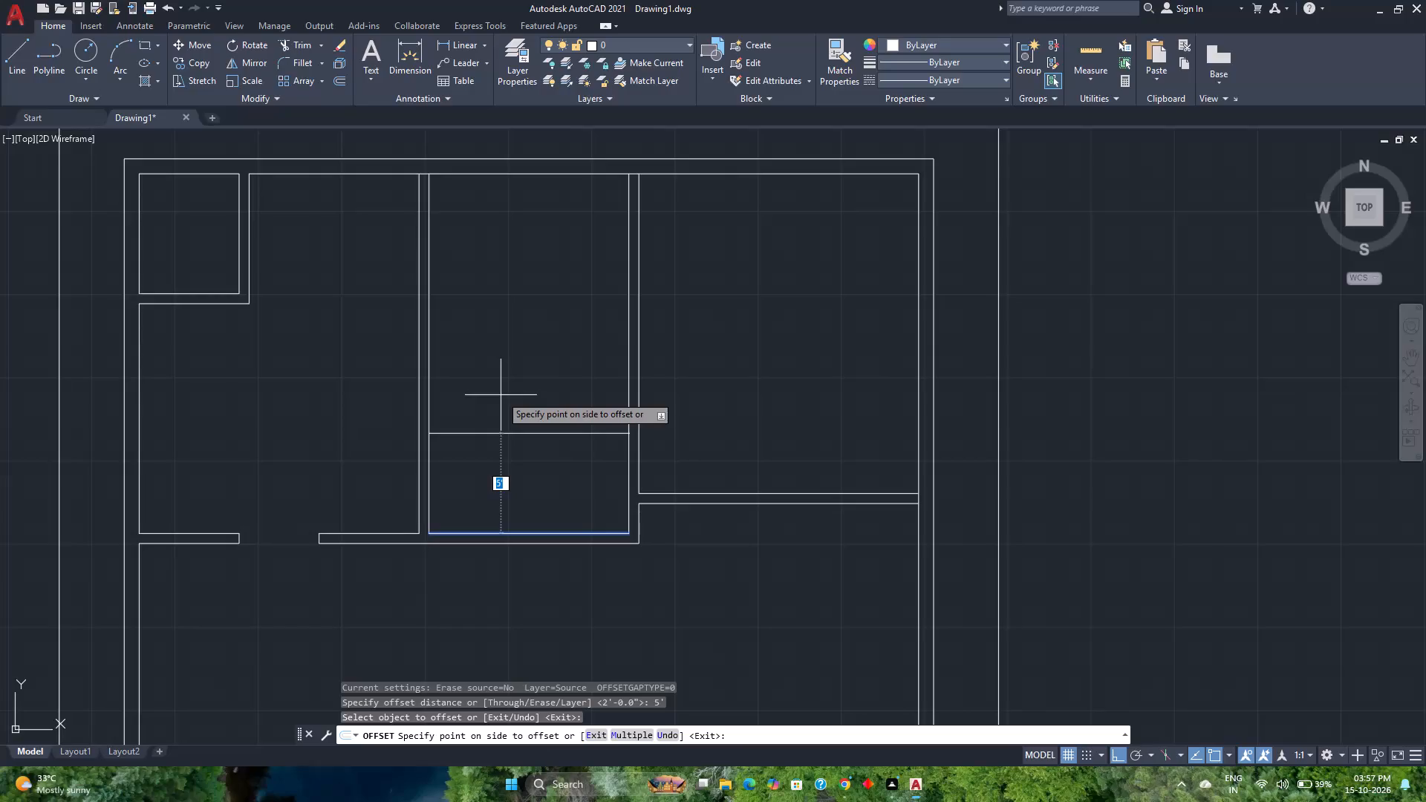
# Measure the width and depth of the upper middle room.
pyautogui.scroll(-2, 501, 395)
pyautogui.moveTo(501, 395); pyautogui.dragTo(515, 452, button='middle')
pyautogui.middleClick(515, 452)
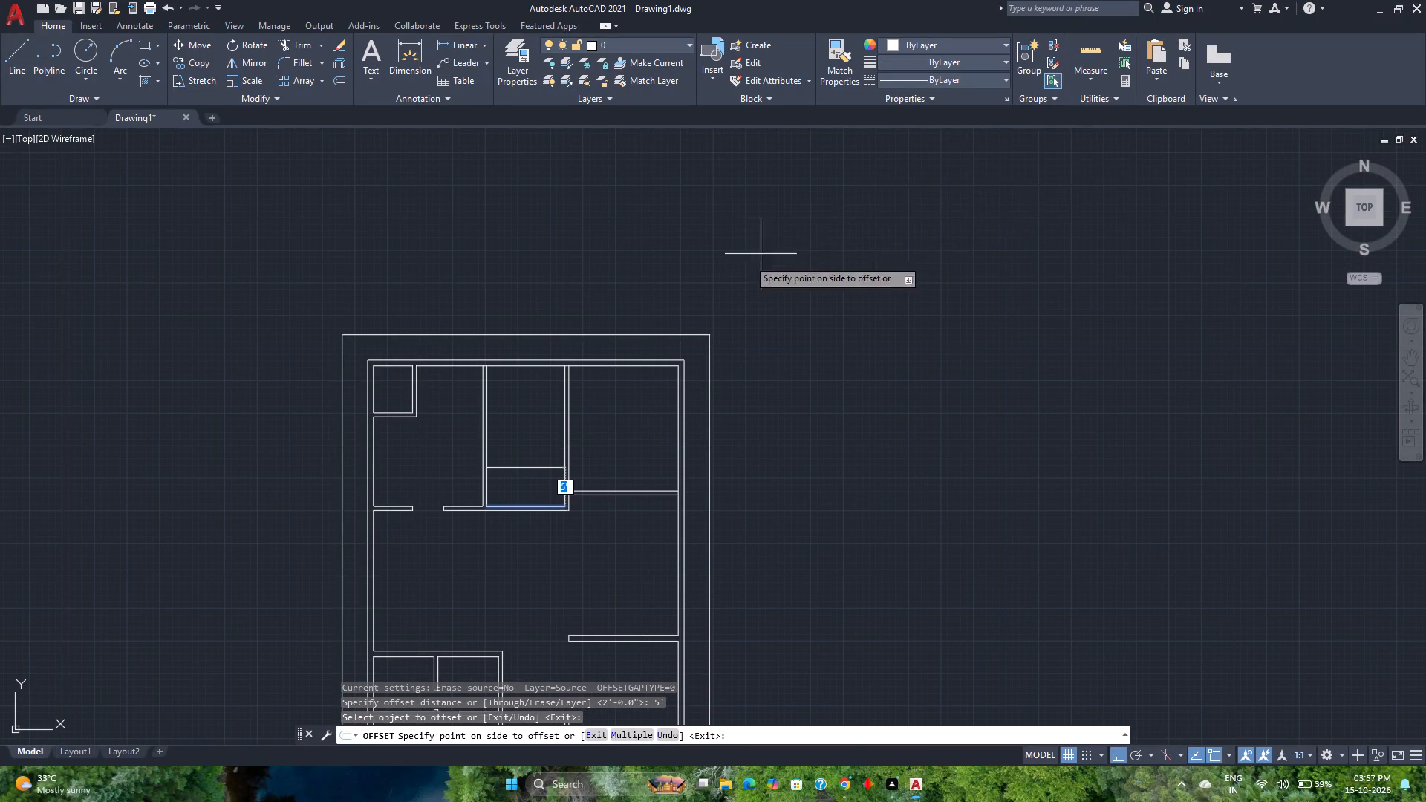
pyautogui.click(1104, 56)
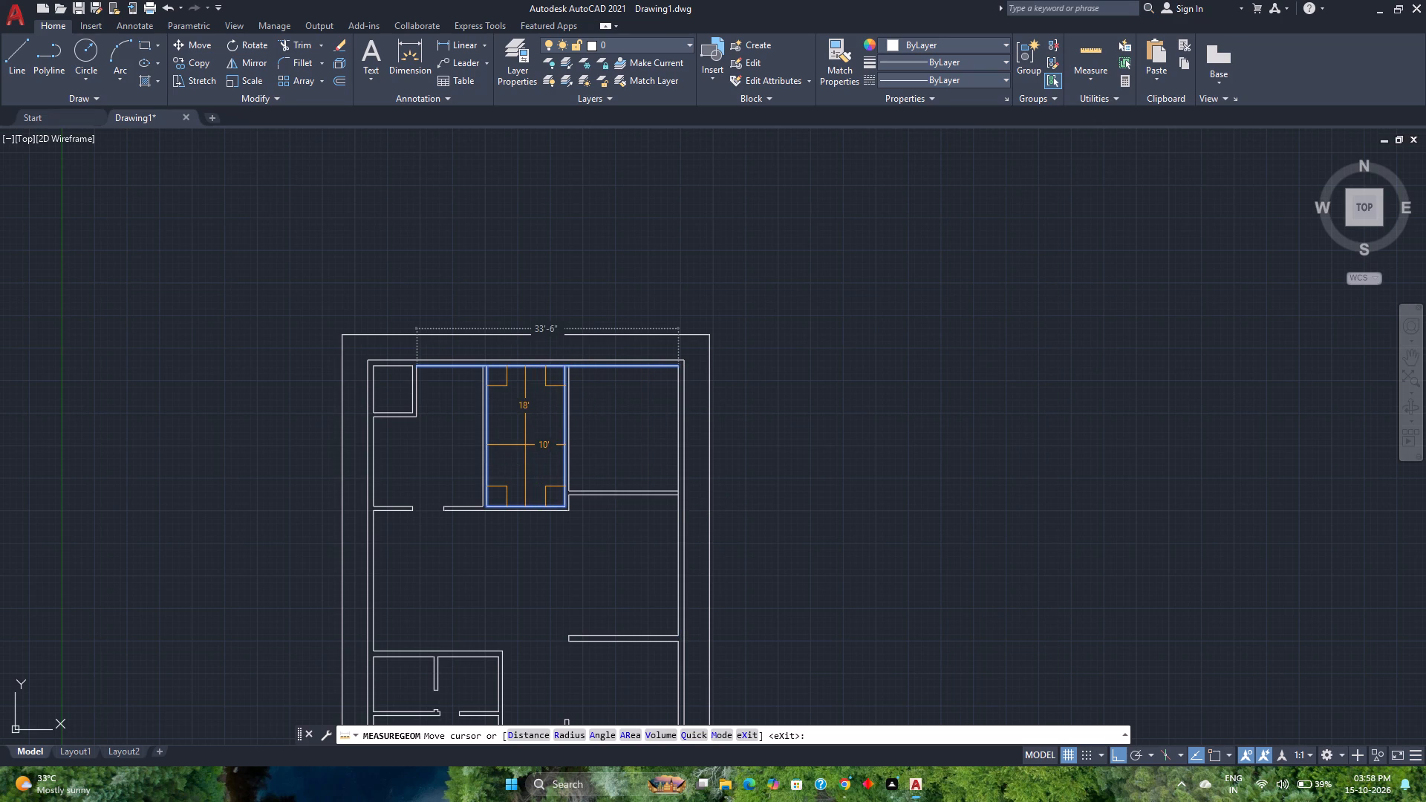
pyautogui.scroll(-1, 525, 445)
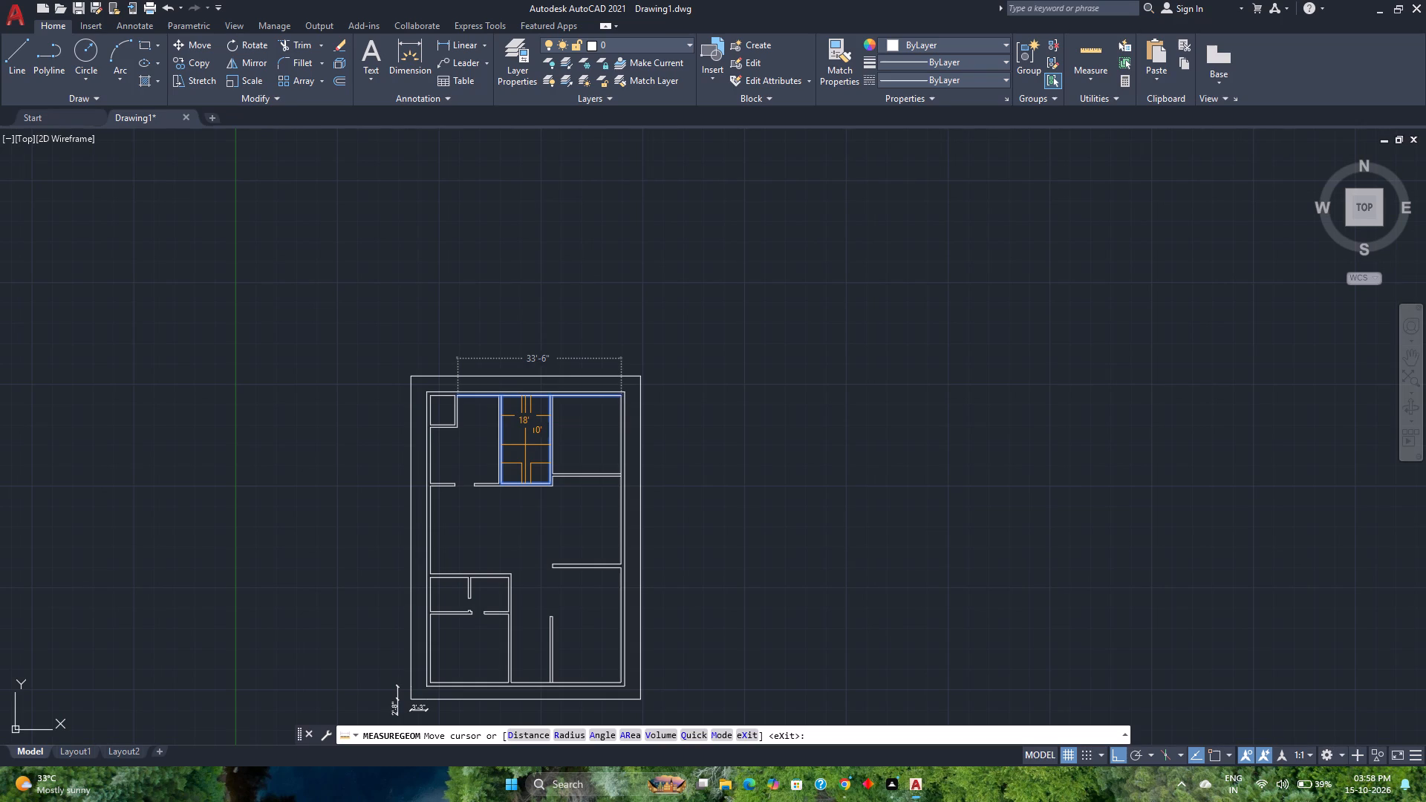
pyautogui.scroll(1, 525, 445)
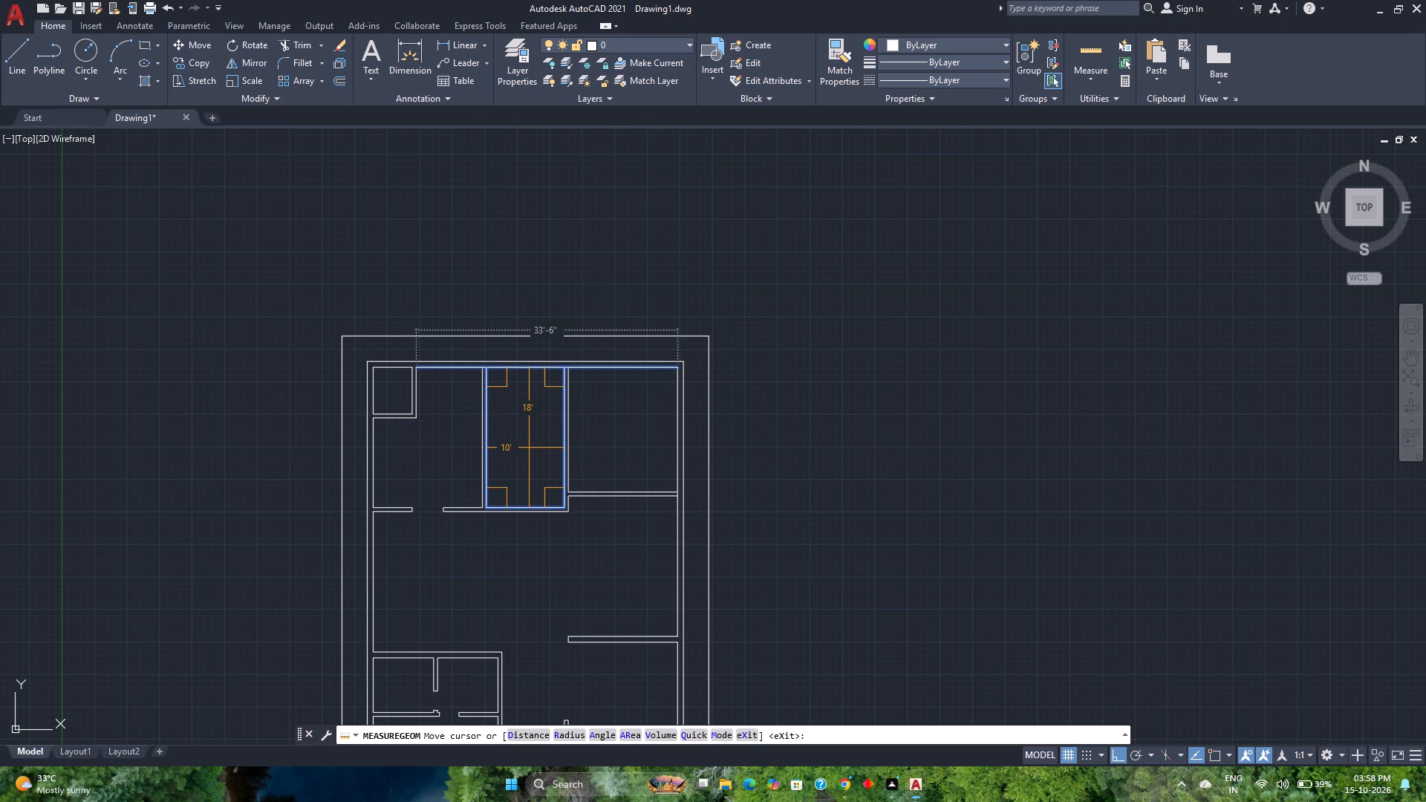
pyautogui.press('Escape')
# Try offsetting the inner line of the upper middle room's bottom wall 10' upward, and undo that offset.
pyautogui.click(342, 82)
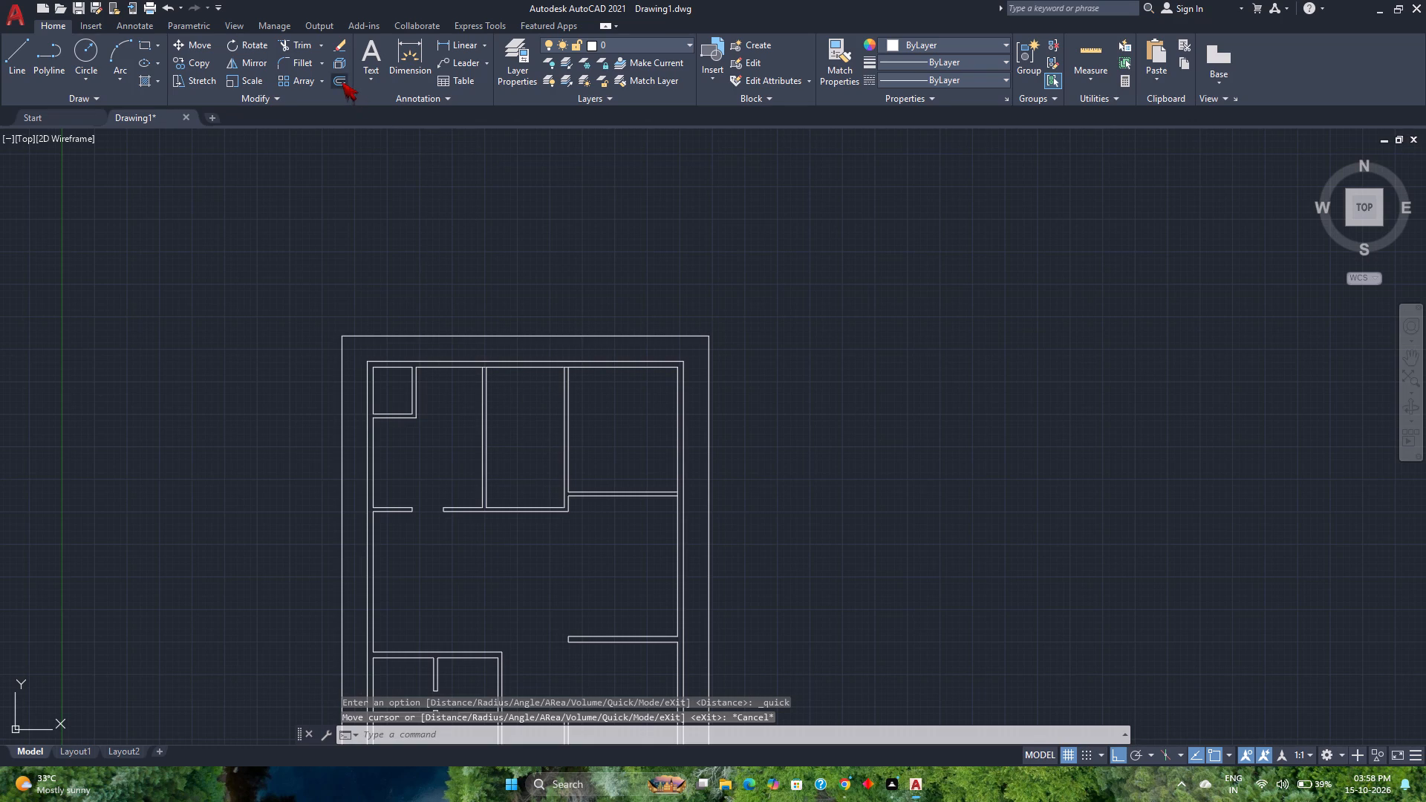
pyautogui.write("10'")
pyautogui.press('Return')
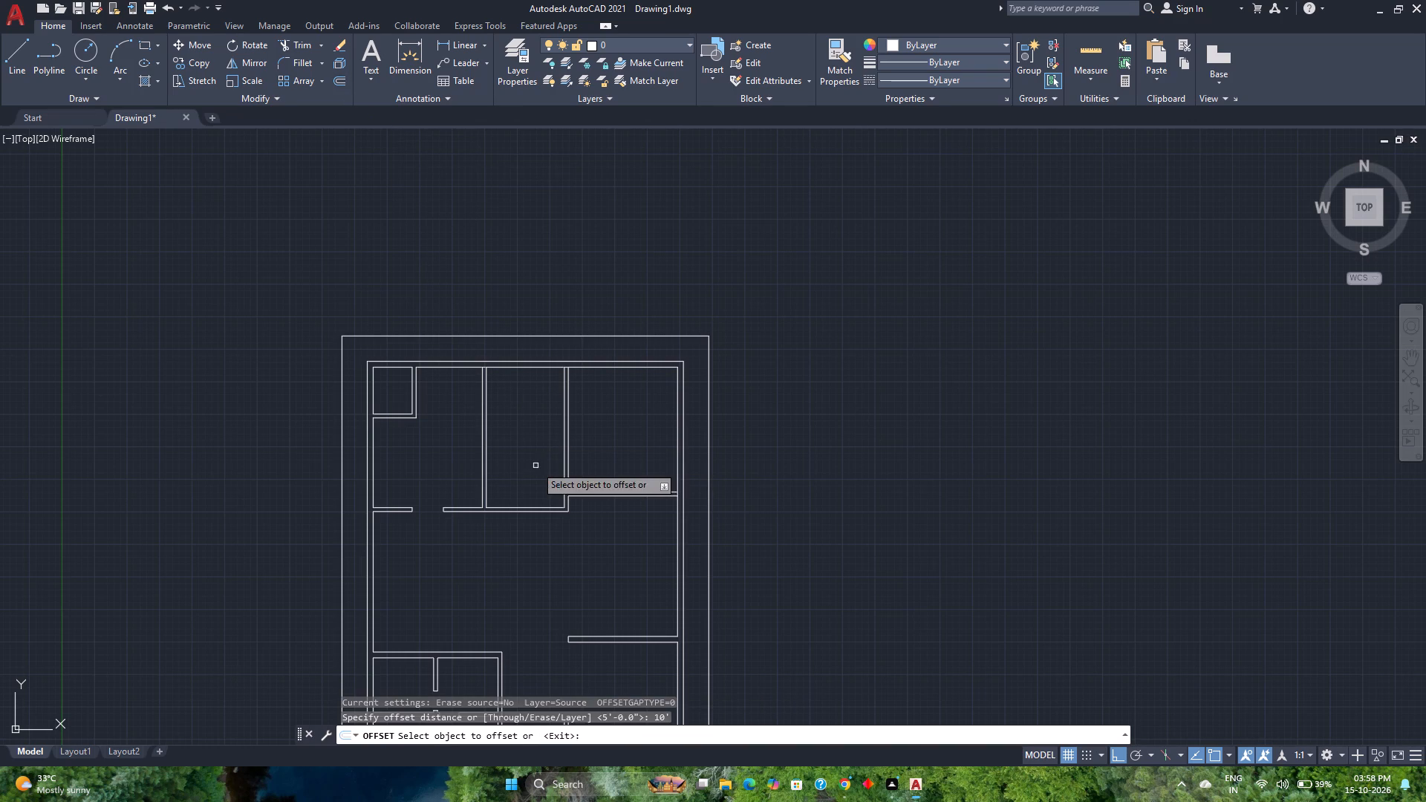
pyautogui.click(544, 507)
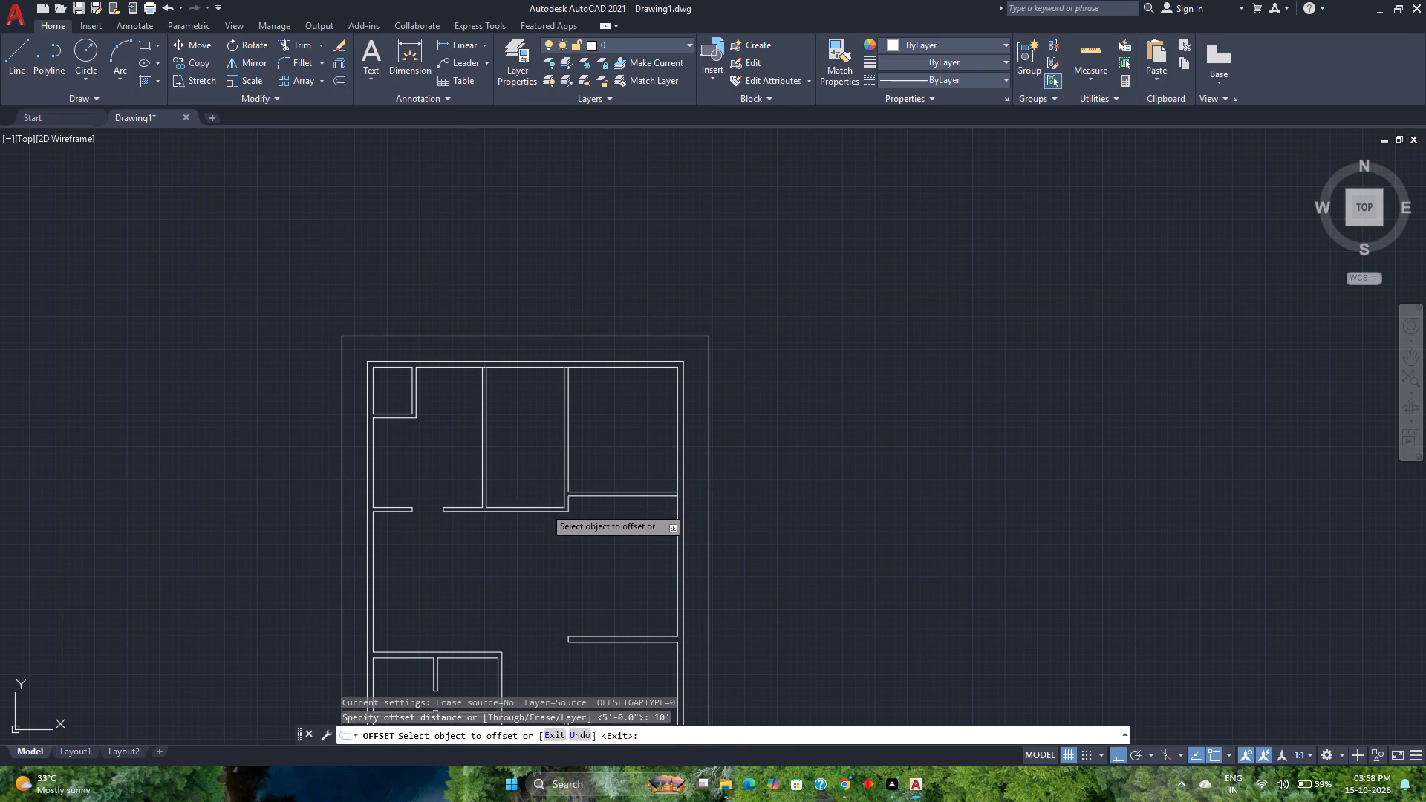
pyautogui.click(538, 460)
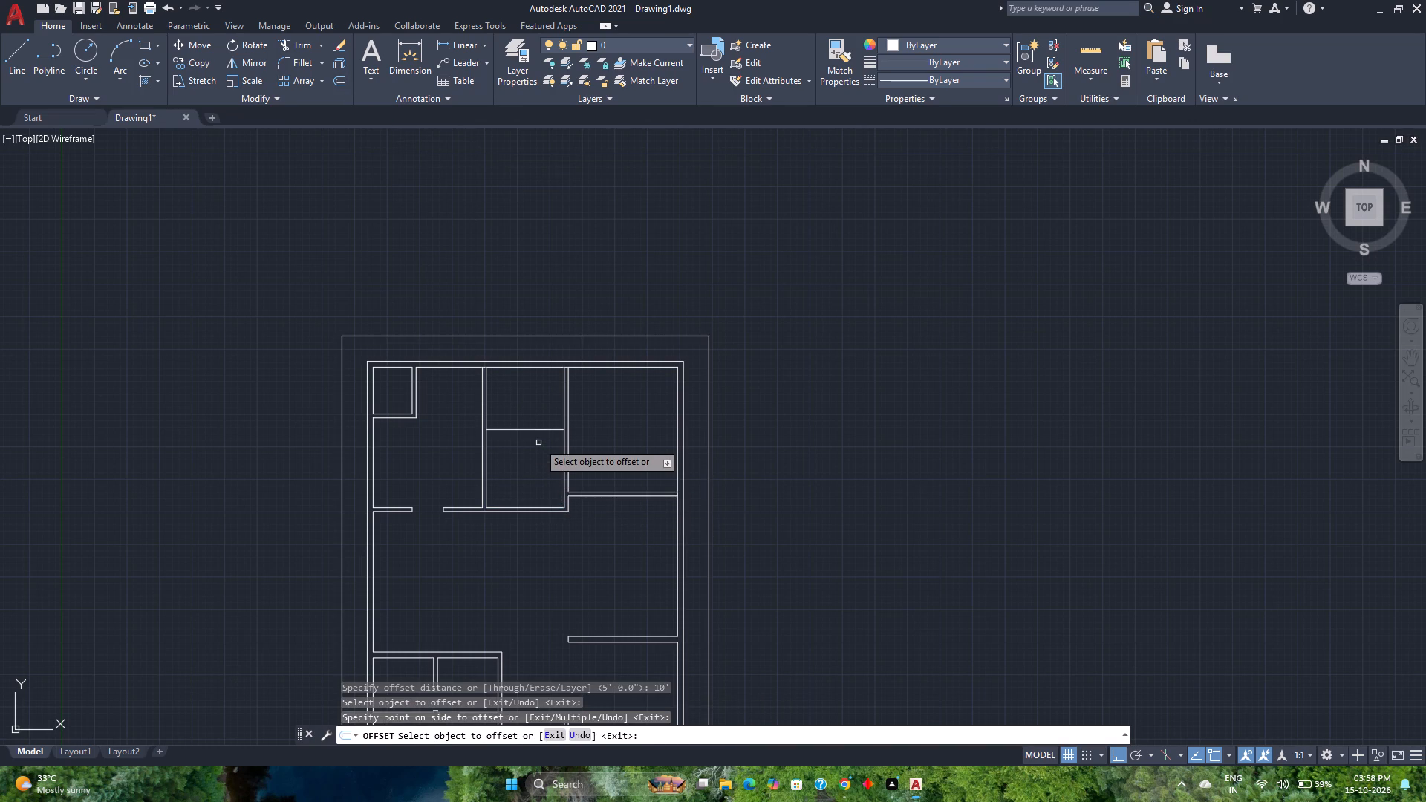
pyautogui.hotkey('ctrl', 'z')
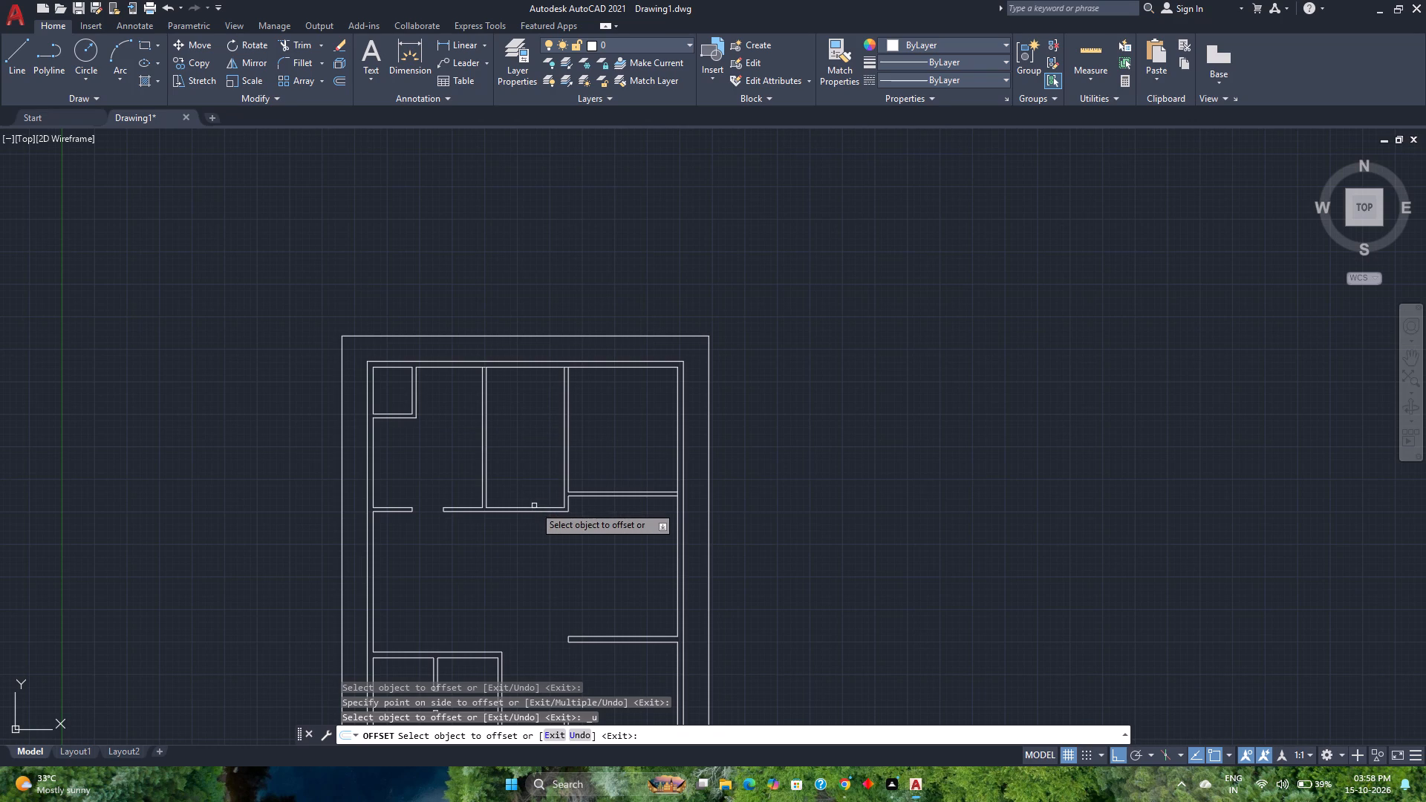
# Form a 6" partition in the upper middle room by offsetting its bottom wall's inner line 7' upward and the resulting line another 6" upward.
pyautogui.click(535, 506)
pyautogui.write("7'6")
pyautogui.press('BackSpace')
pyautogui.press('Return')
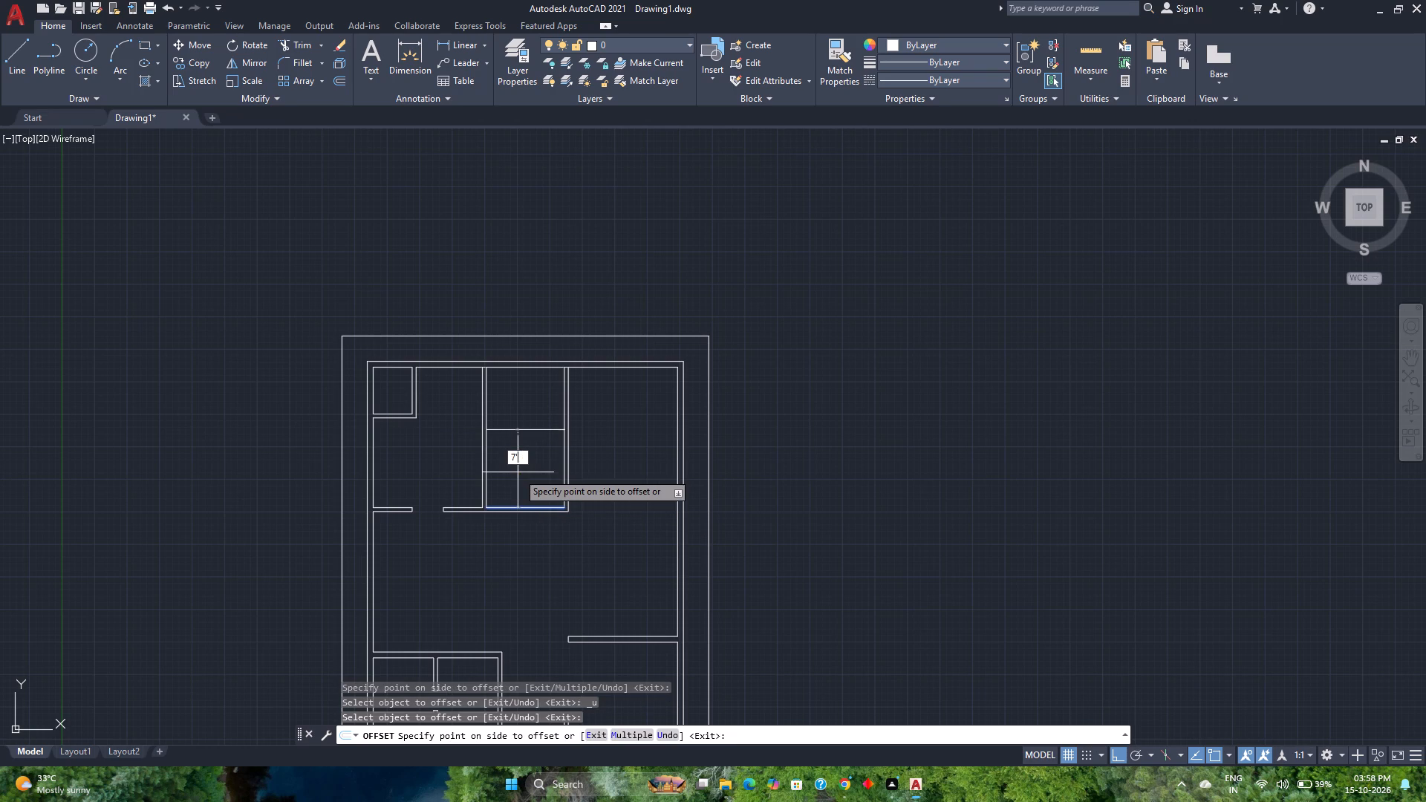
pyautogui.scroll(2, 518, 472)
pyautogui.click(526, 424)
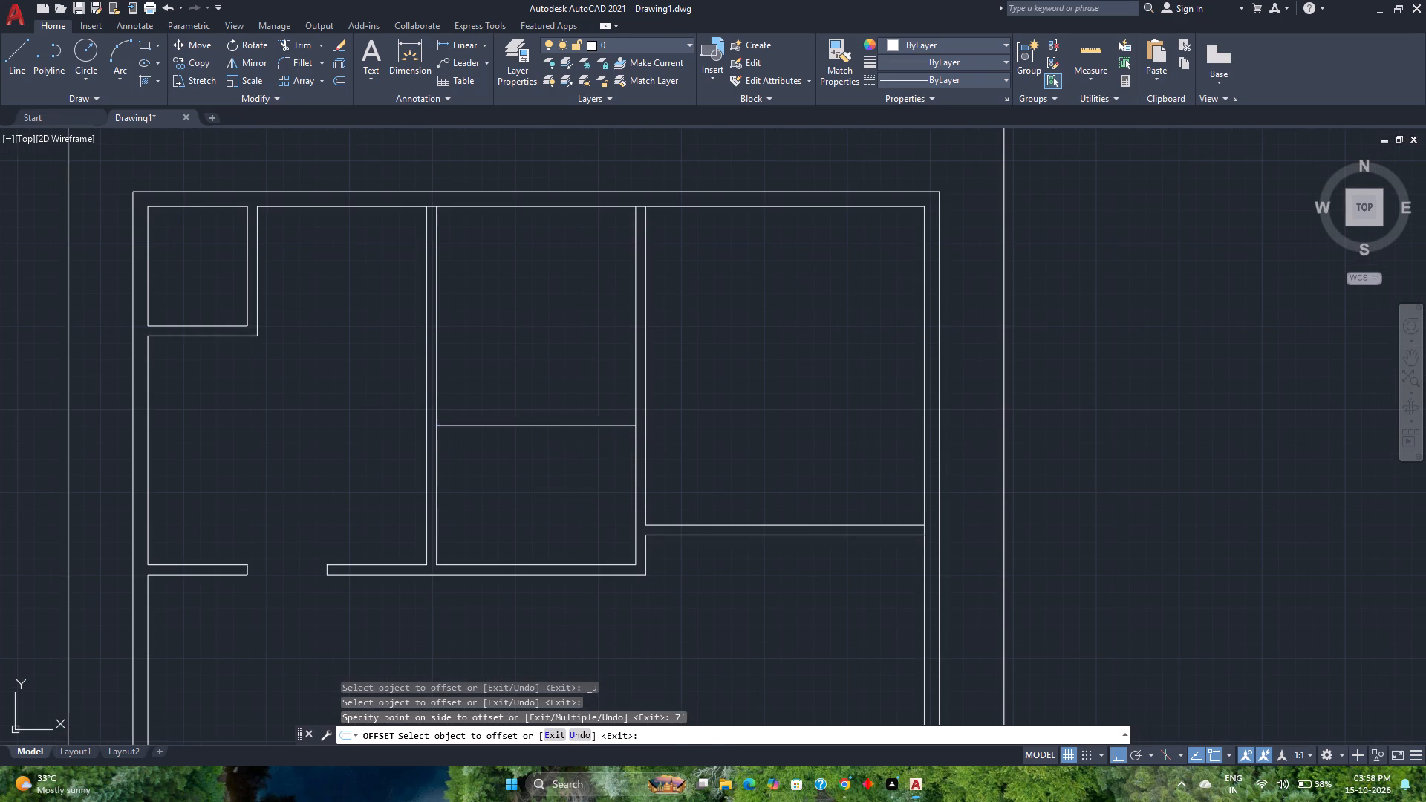
pyautogui.press('6')
pyautogui.press('Return')
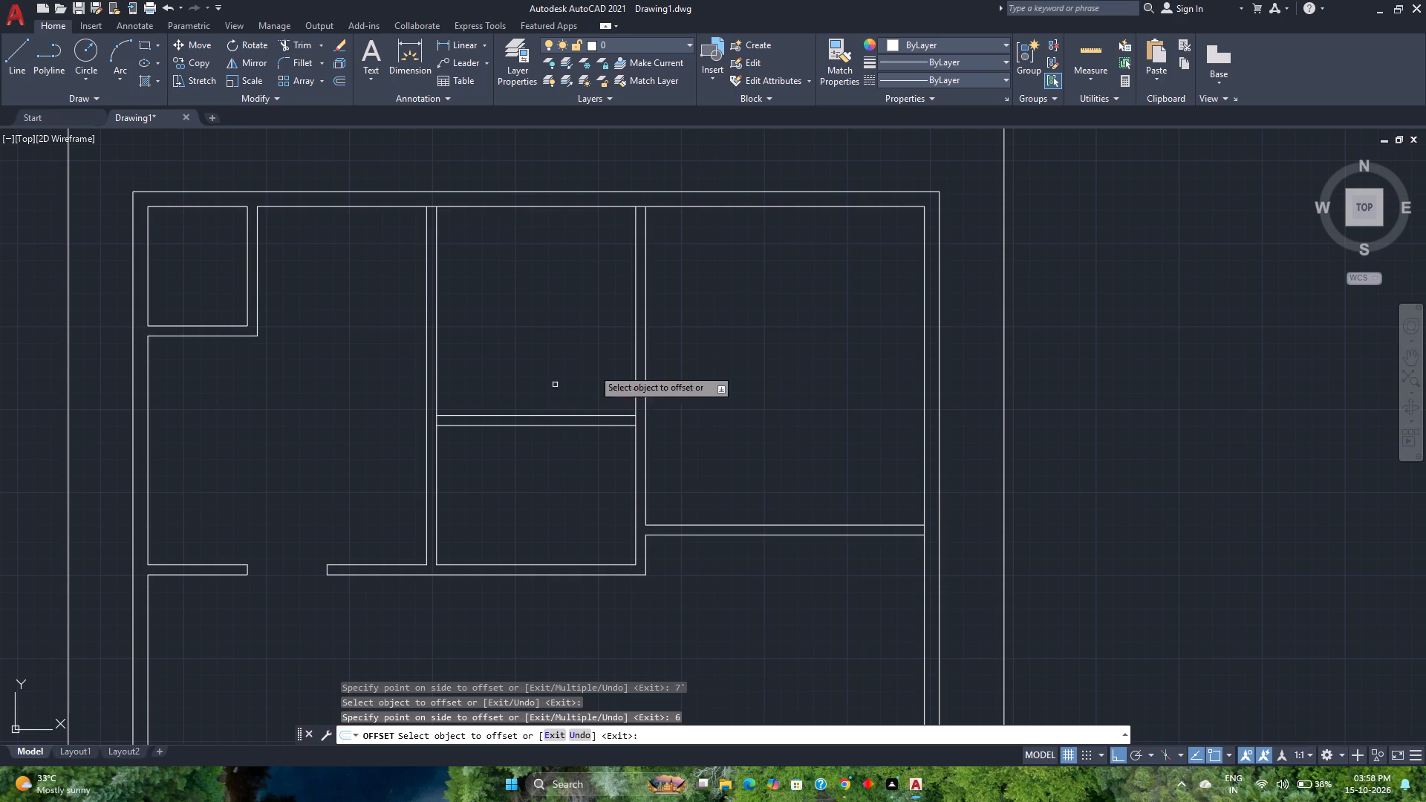
# Measure the compartment below the new partition in the upper middle room.
pyautogui.click(1087, 50)
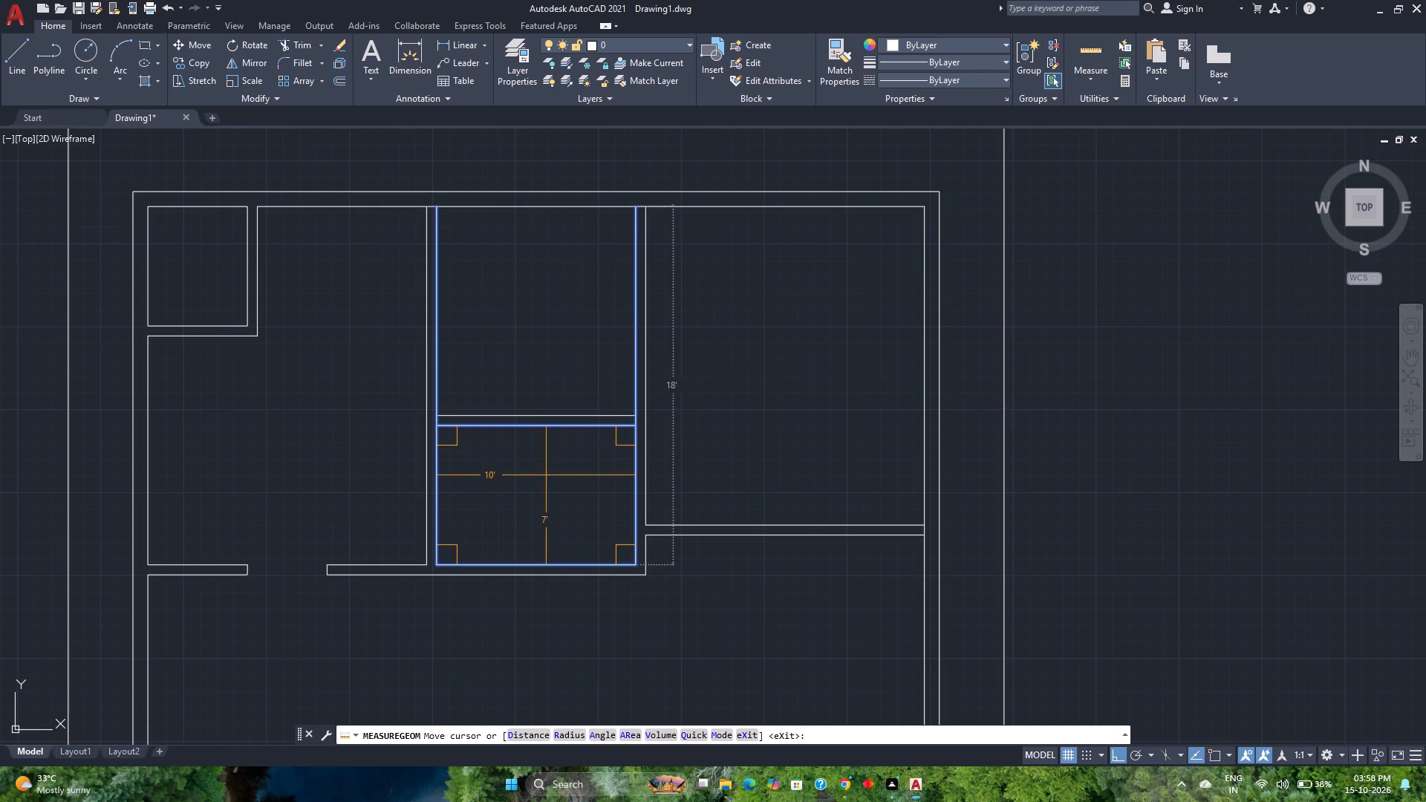
pyautogui.press('Escape')
# Trim the side wall lines between the partition's two faces to open both wall junctions.
pyautogui.scroll(2, 549, 466)
pyautogui.moveTo(549, 466); pyautogui.dragTo(553, 483, button='middle')
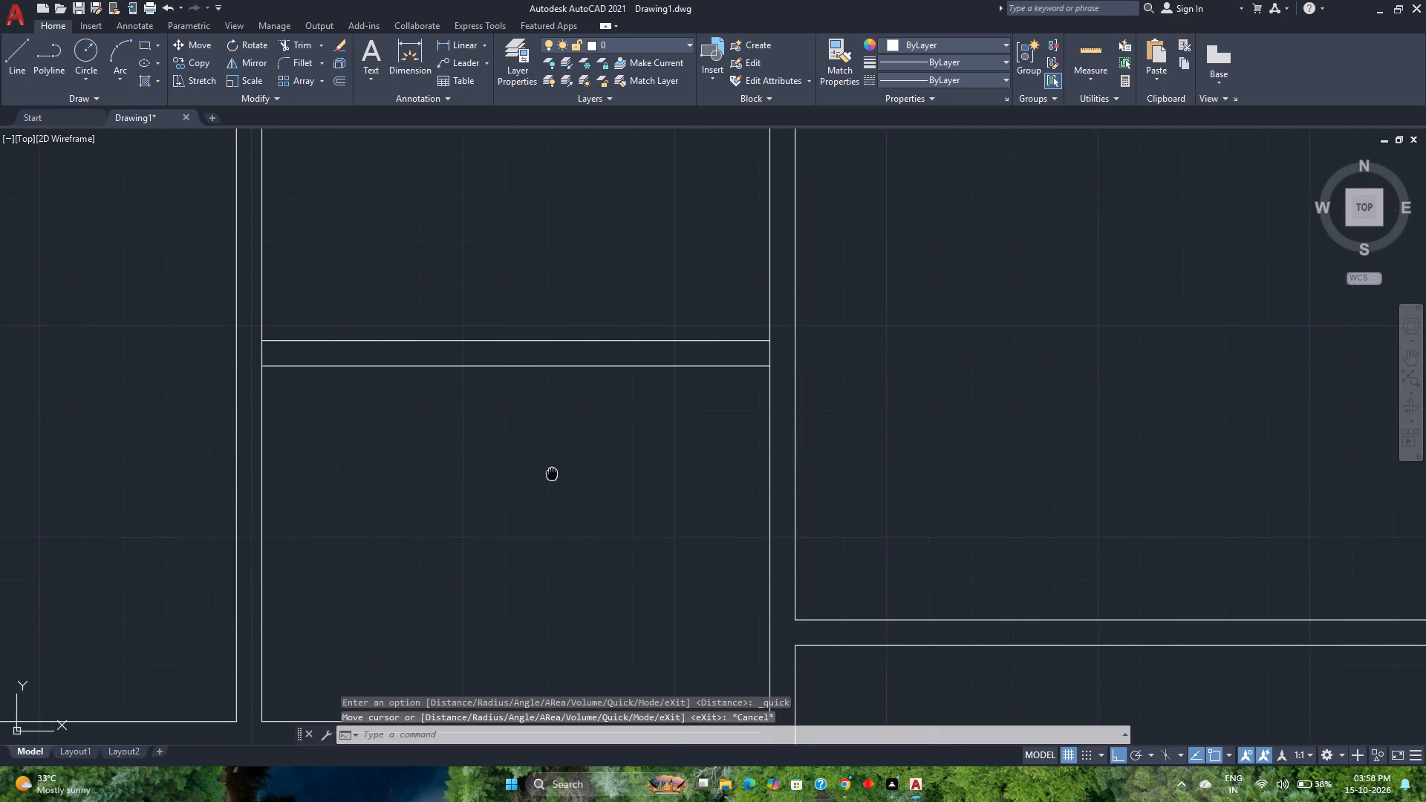
pyautogui.moveTo(553, 483); pyautogui.dragTo(552, 518, button='middle')
pyautogui.write('tr')
pyautogui.press('Return')
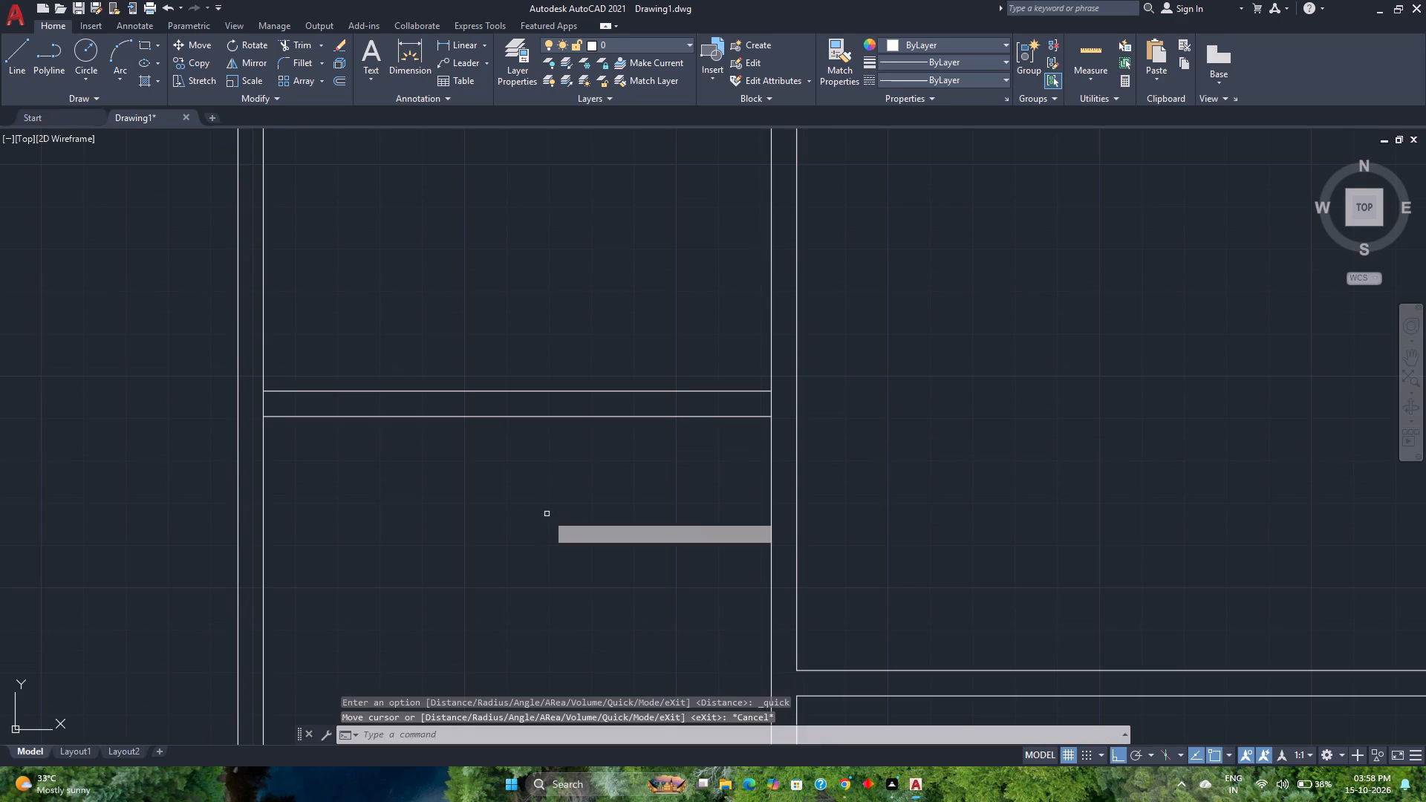
pyautogui.click(258, 410)
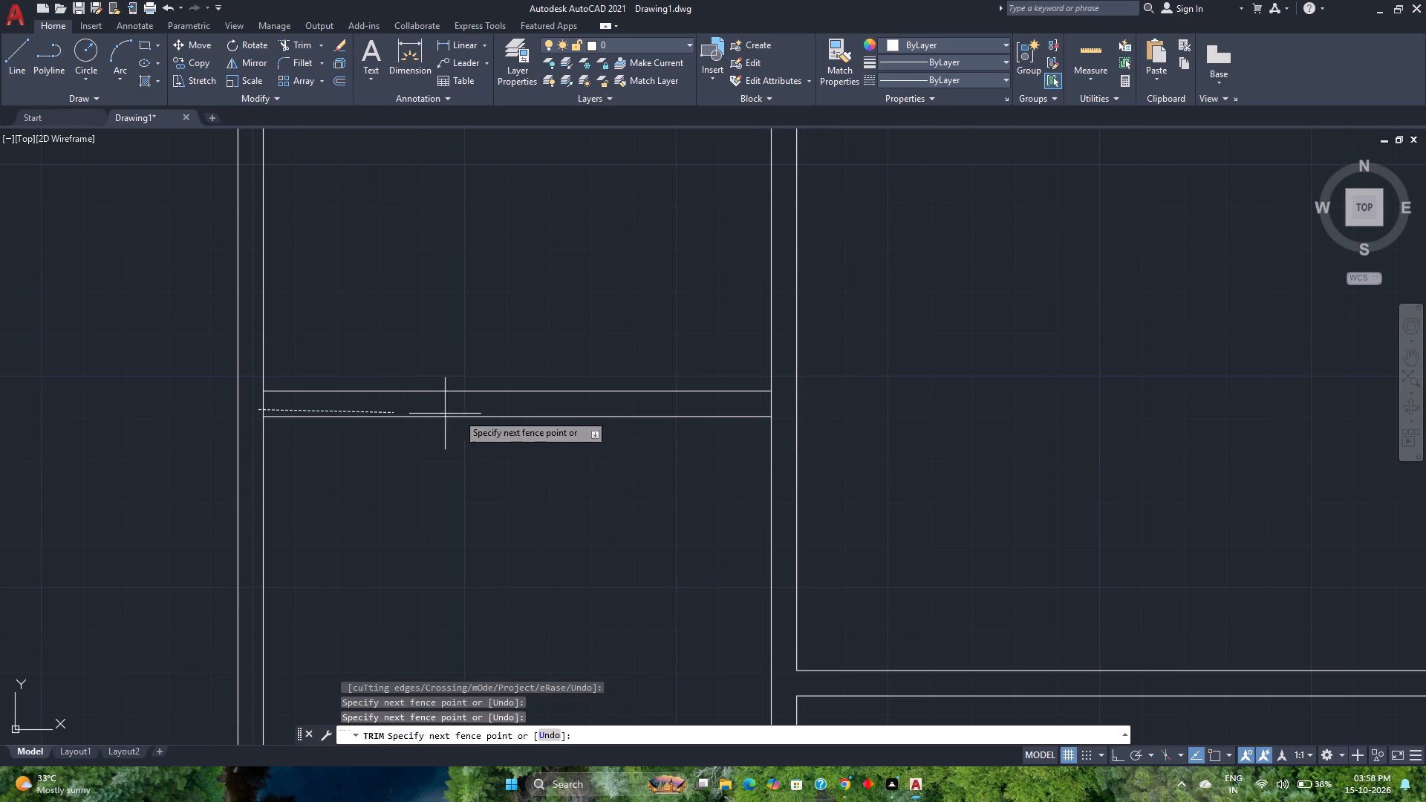
pyautogui.click(777, 404)
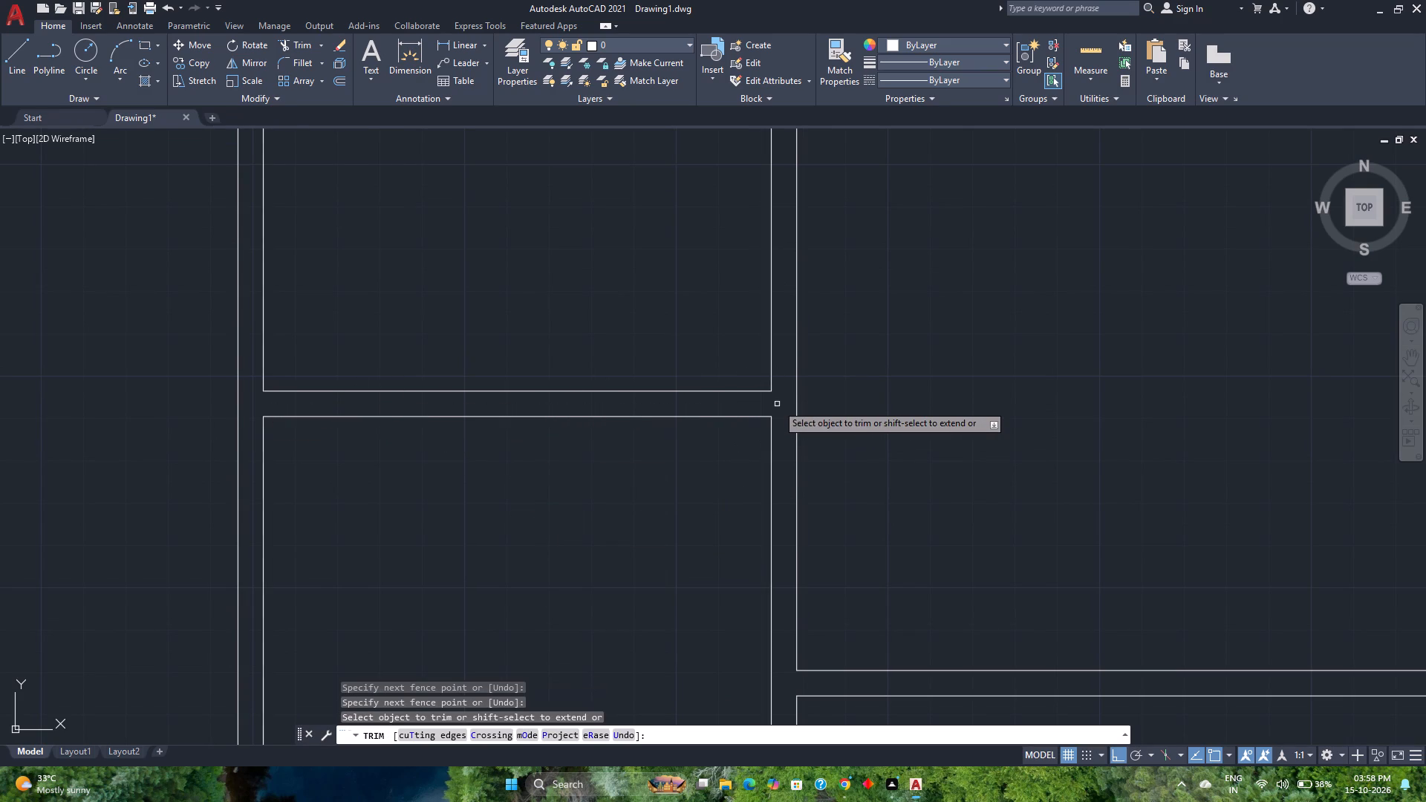
pyautogui.scroll(-2, 777, 404)
pyautogui.scroll(-1, 841, 485)
pyautogui.moveTo(841, 485); pyautogui.dragTo(672, 483, button='middle')
pyautogui.middleClick(672, 483)
pyautogui.scroll(1, 672, 483)
pyautogui.scroll(-2, 672, 483)
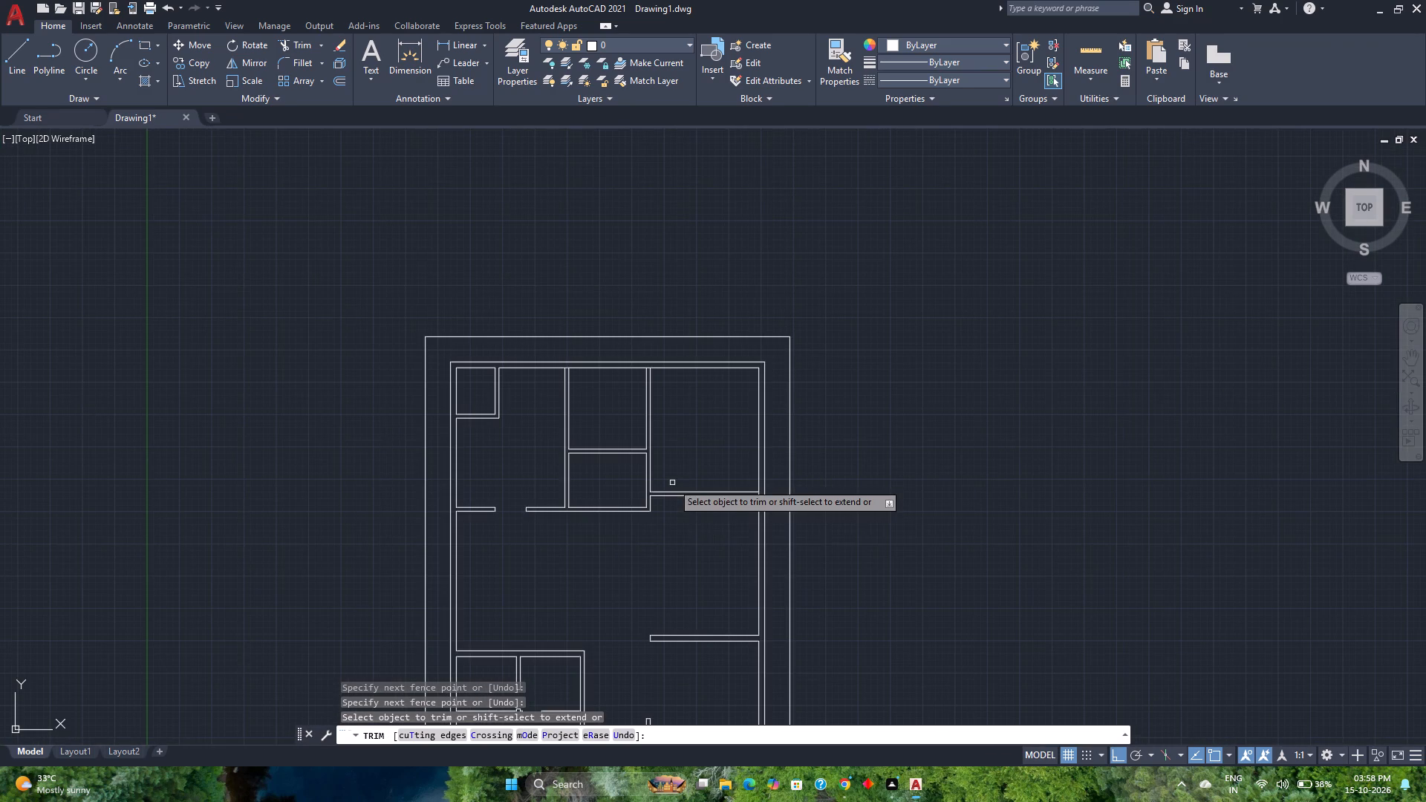
pyautogui.moveTo(687, 523); pyautogui.dragTo(521, 487, button='middle')
pyautogui.middleClick(521, 487)
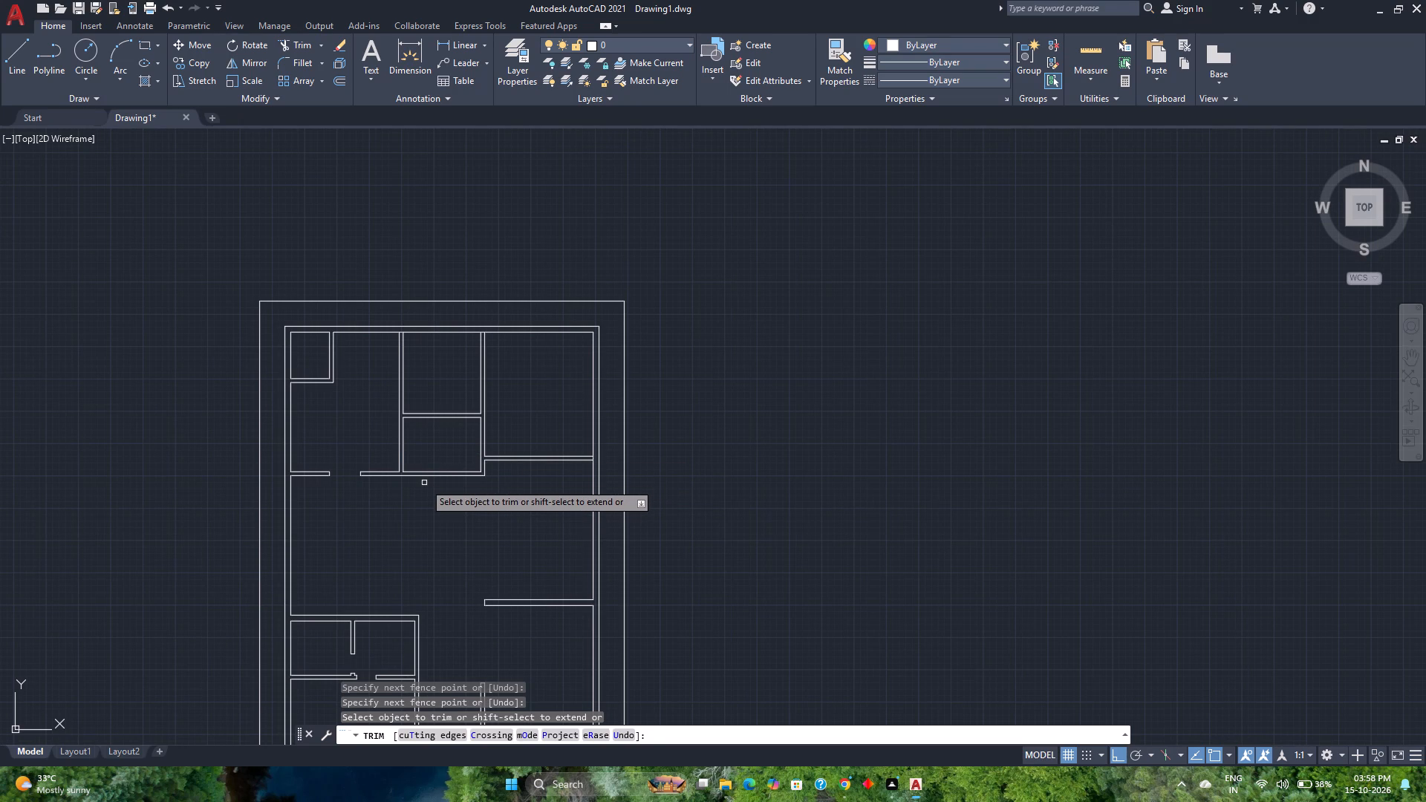
pyautogui.press('space')
# Draw a short vertical line across the bottom wall at the lower compartment's bottom-left inner corner.
pyautogui.scroll(1, 424, 483)
pyautogui.moveTo(424, 483); pyautogui.dragTo(493, 475, button='middle')
pyautogui.scroll(3, 493, 475)
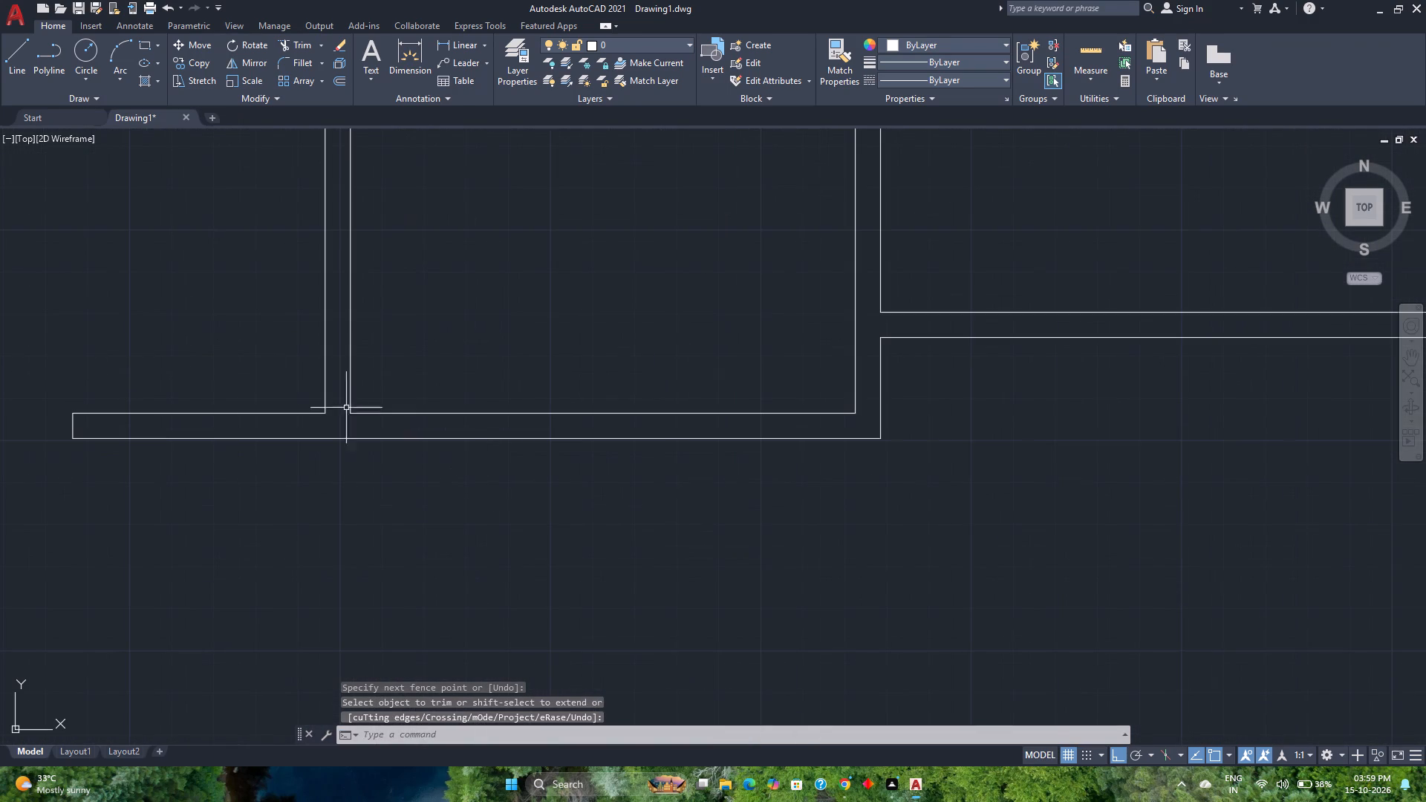
pyautogui.click(10, 66)
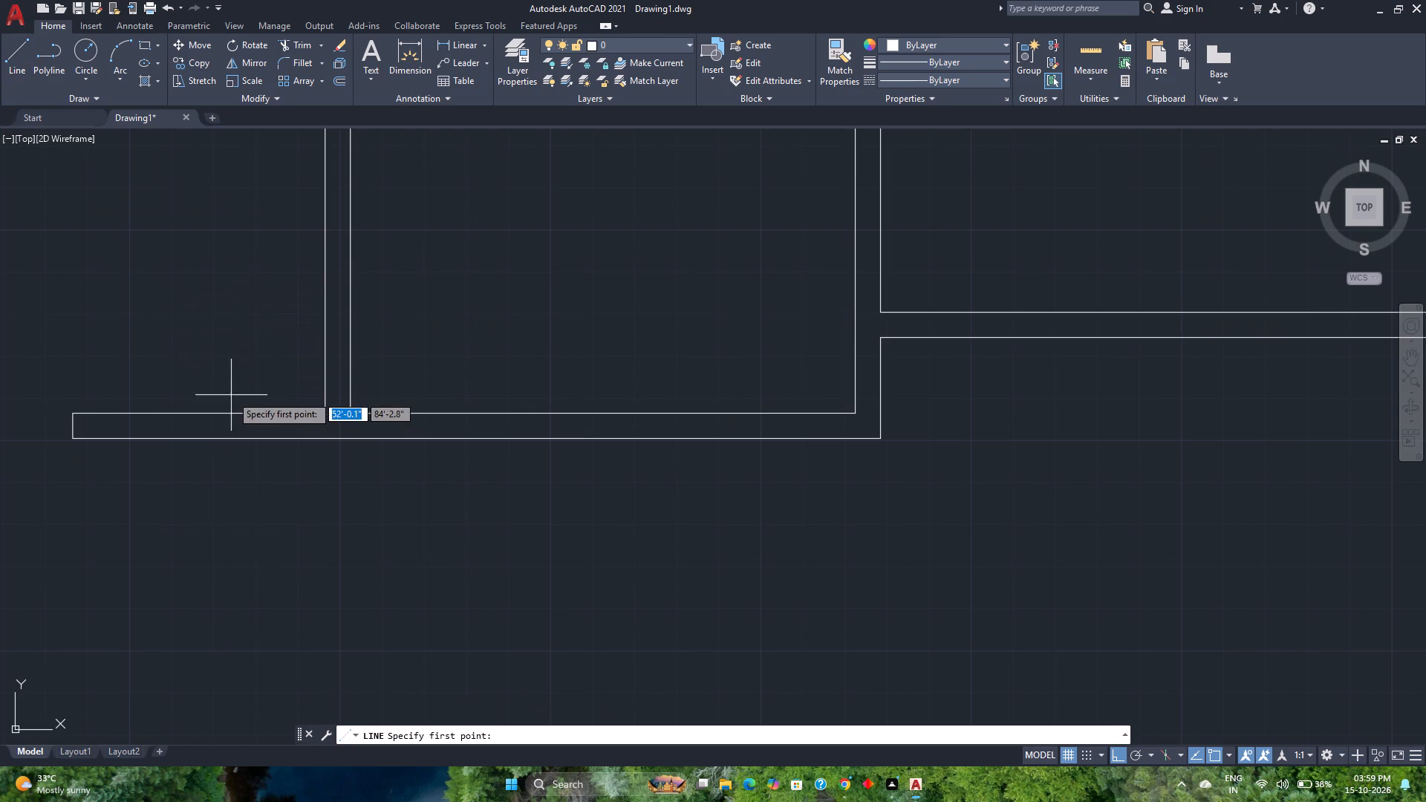
pyautogui.scroll(1, 283, 428)
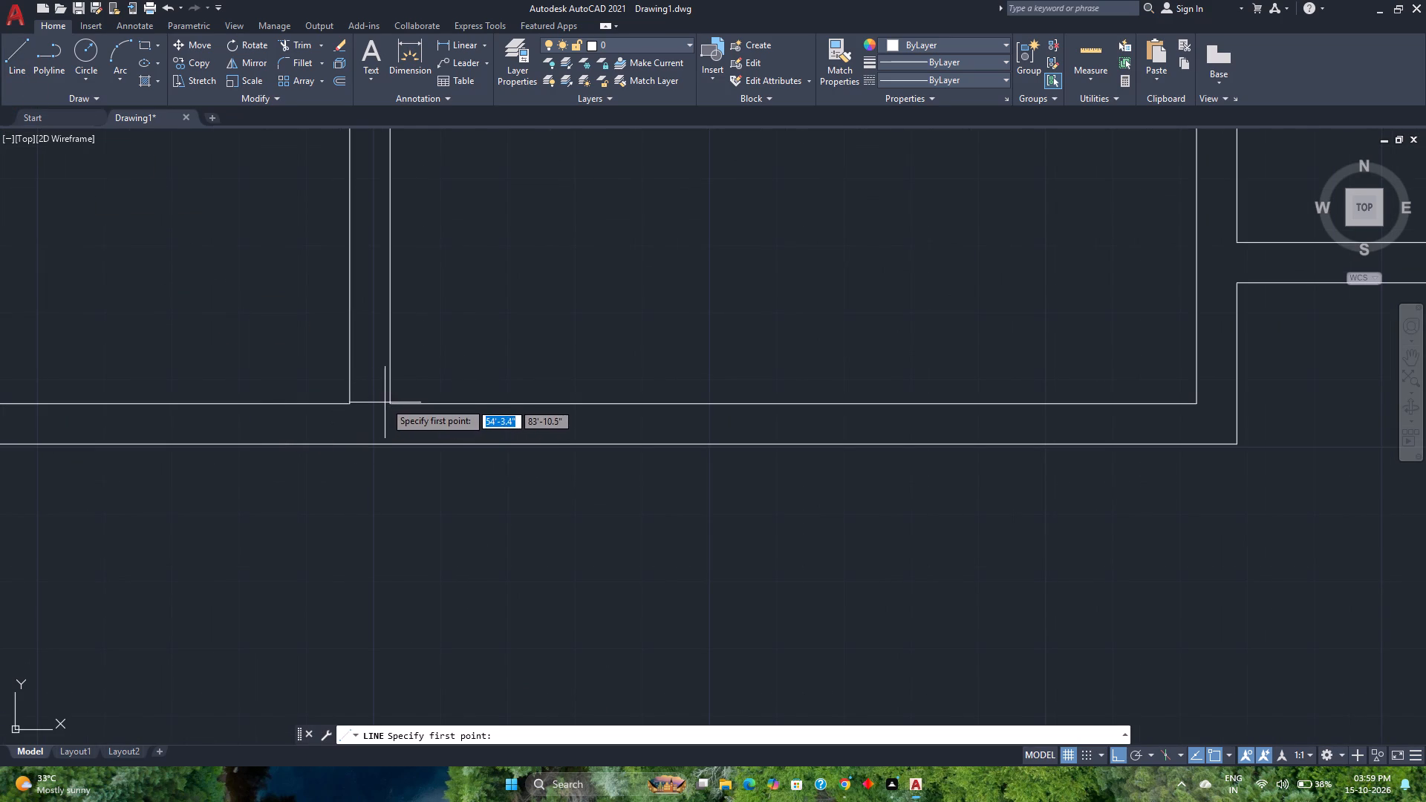
pyautogui.click(390, 400)
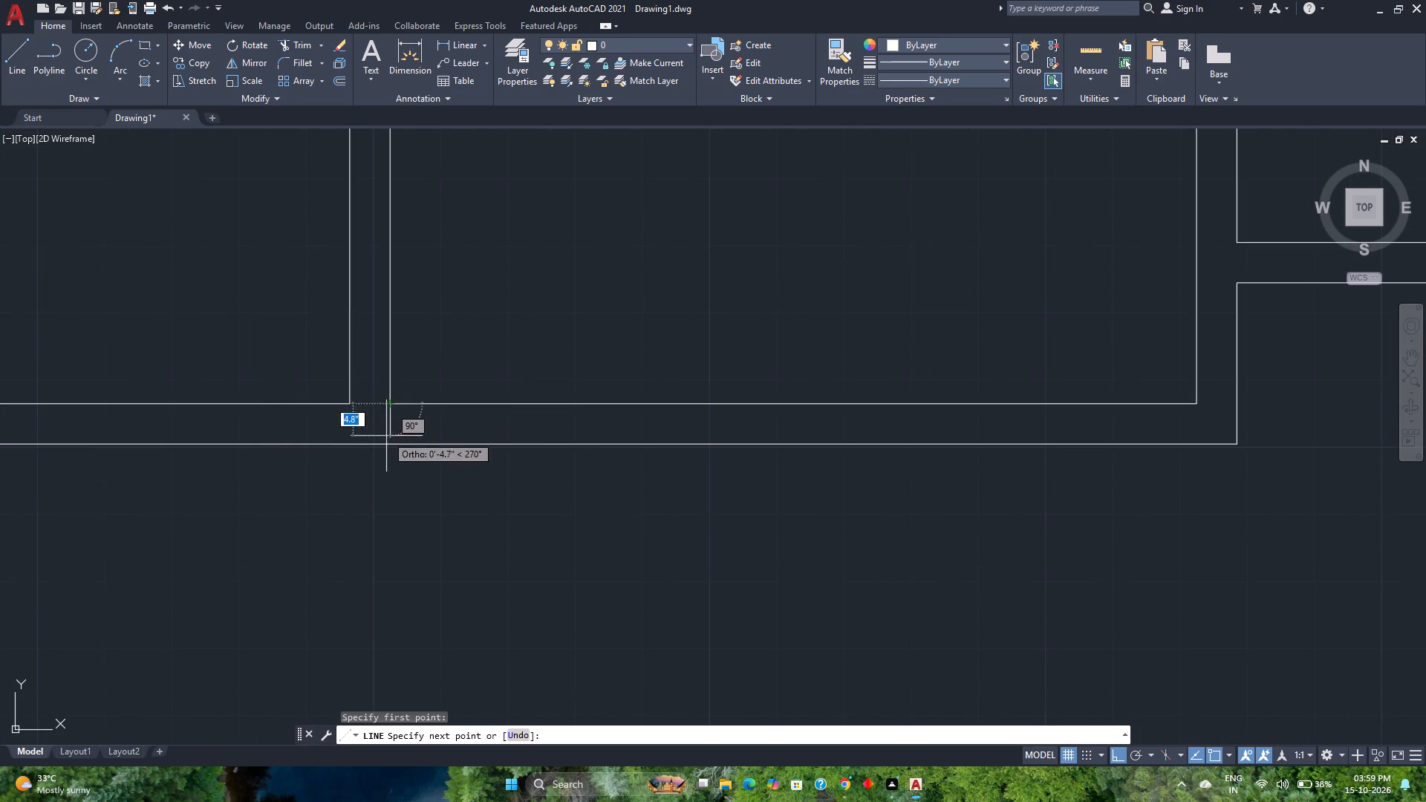
pyautogui.click(387, 443)
pyautogui.press('Escape')
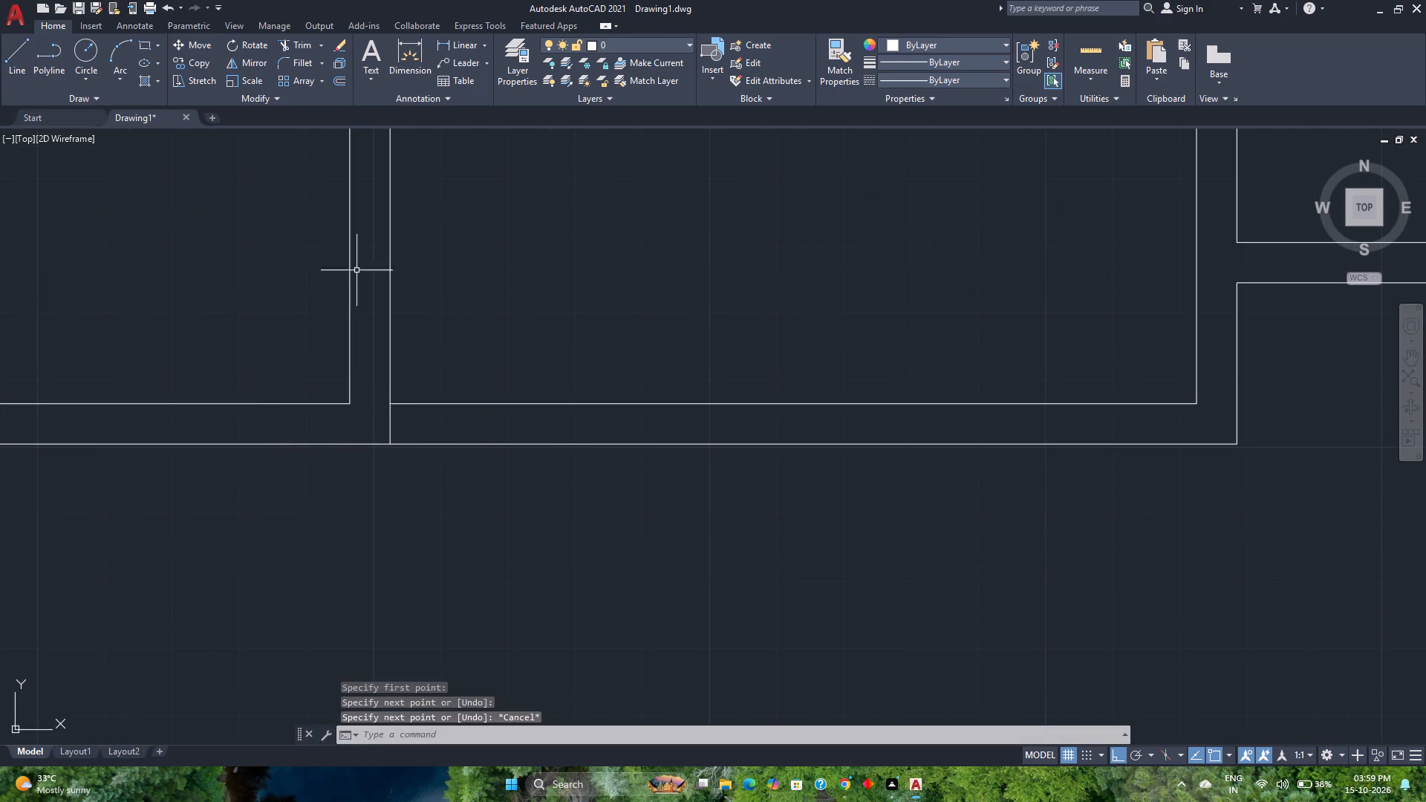
# Offset the short cross line in the lower compartment's bottom wall 5' to the right.
pyautogui.click(339, 80)
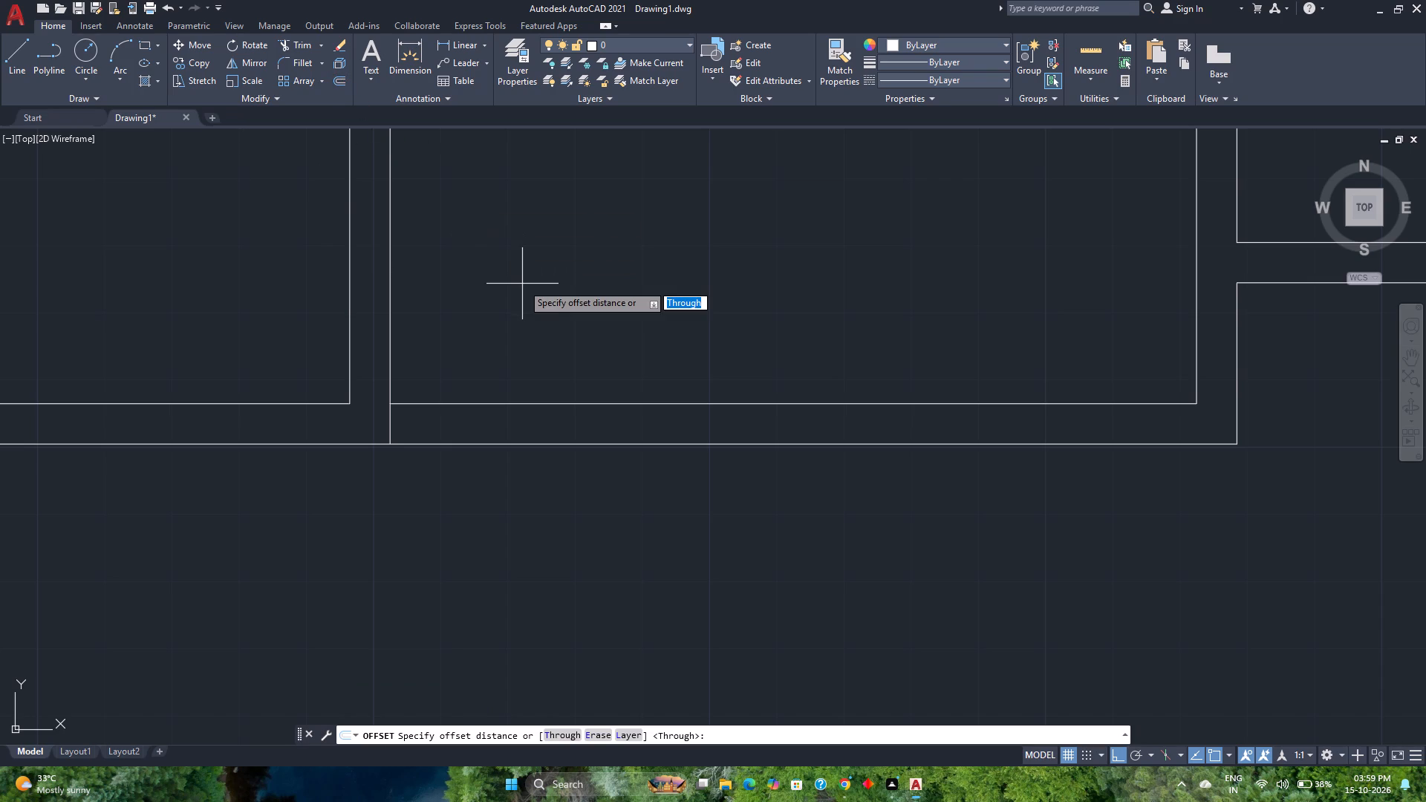
pyautogui.write("5'")
pyautogui.press('Return')
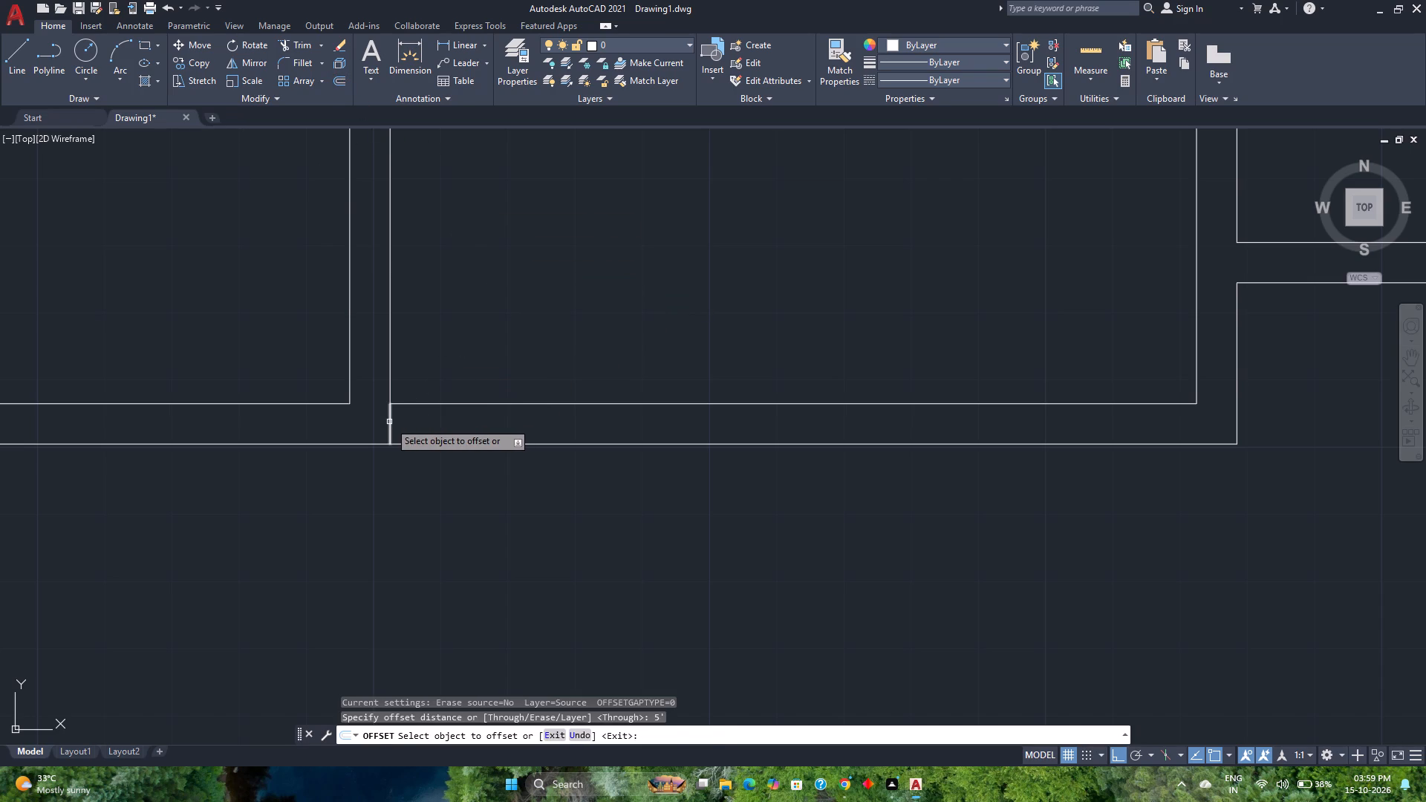
pyautogui.click(389, 422)
pyautogui.click(795, 431)
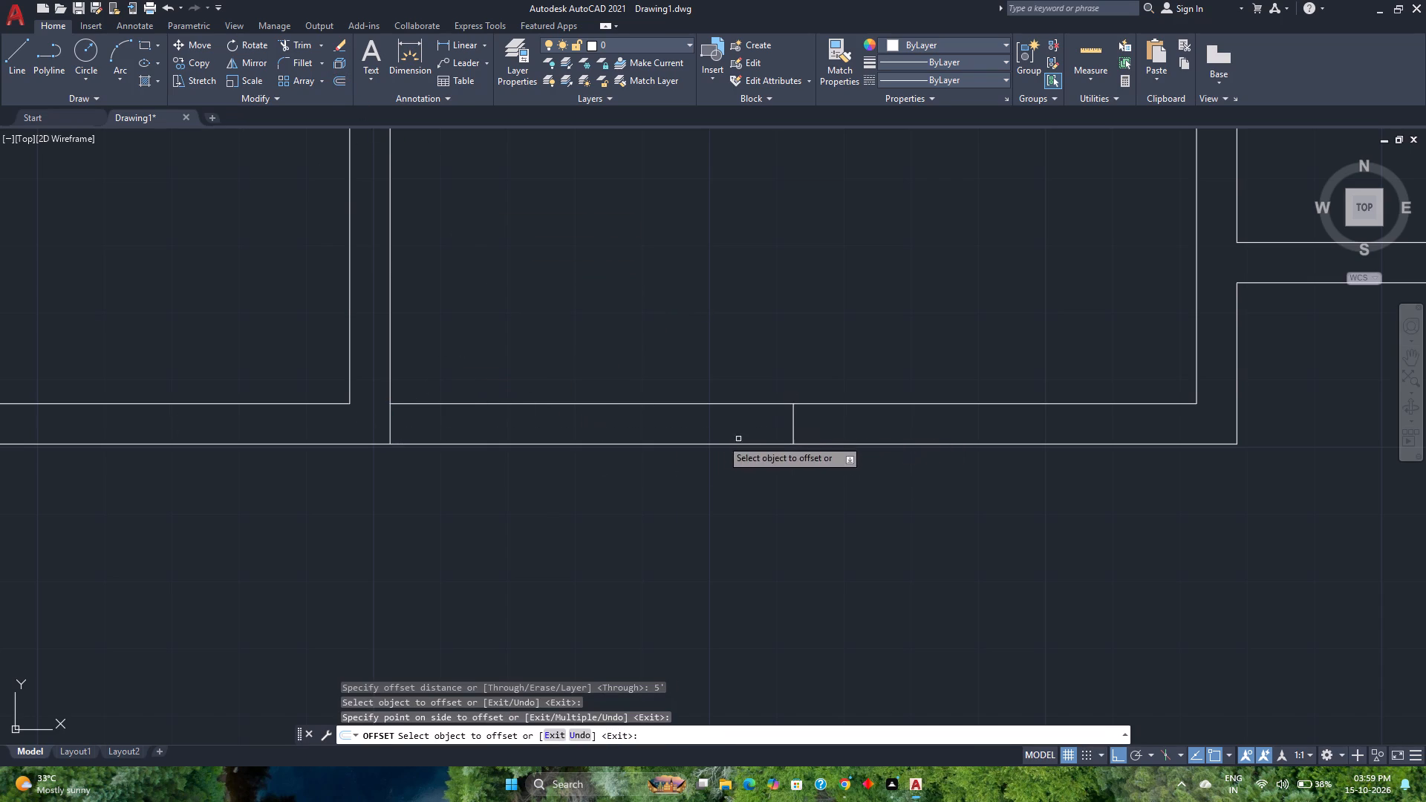
pyautogui.scroll(-2, 707, 432)
pyautogui.moveTo(706, 431); pyautogui.dragTo(660, 561, button='middle')
pyautogui.middleClick(660, 561)
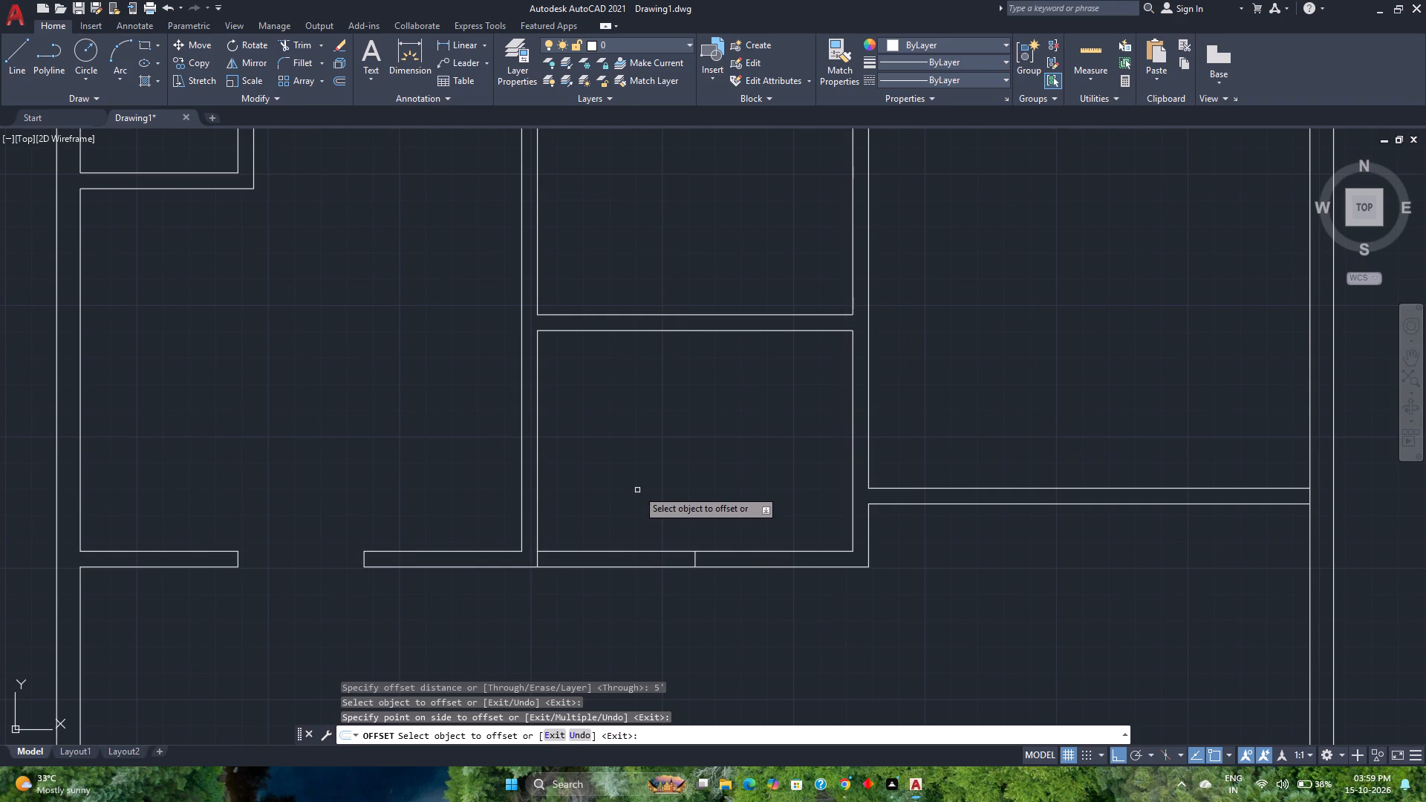
pyautogui.press('Escape')
# Trim both faces of the lower compartment's bottom wall between the two cross lines to create an opening.
pyautogui.moveTo(709, 432); pyautogui.dragTo(646, 431, button='middle')
pyautogui.write('tr')
pyautogui.press('Return')
pyautogui.click(561, 494)
pyautogui.click(561, 570)
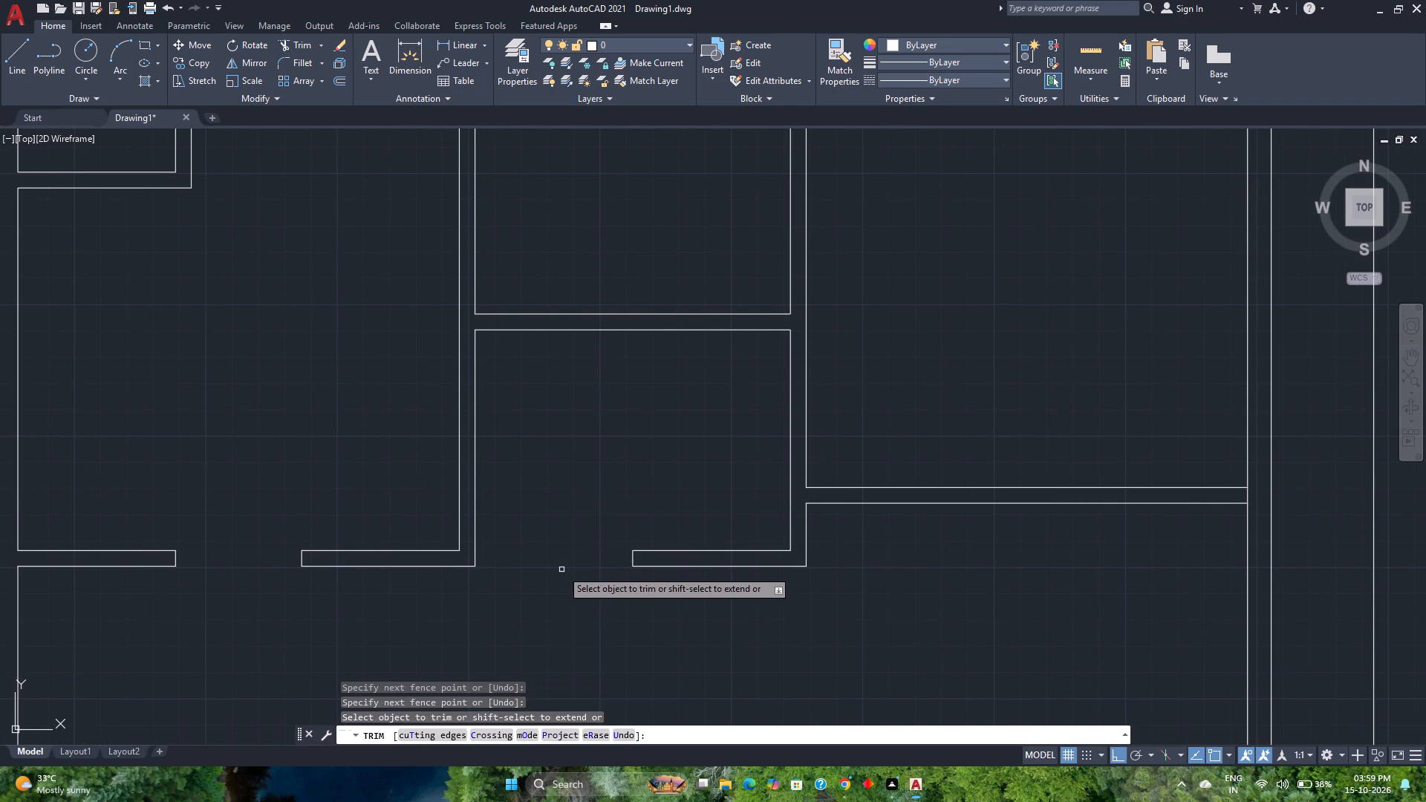
pyautogui.press('Escape')
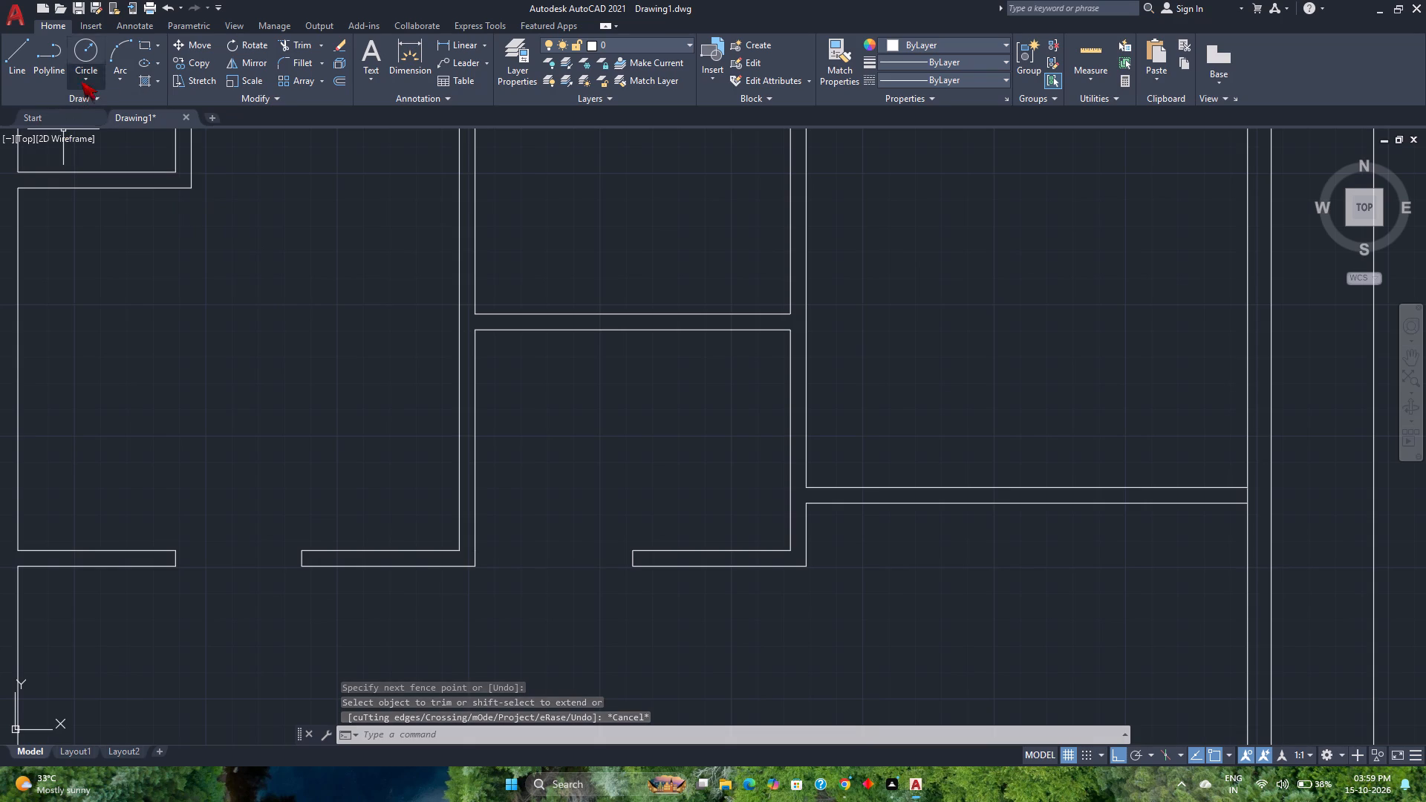
# Draw a short horizontal line from the upper-left room's bottom-right inner corner across the dividing wall to its far face.
pyautogui.click(13, 52)
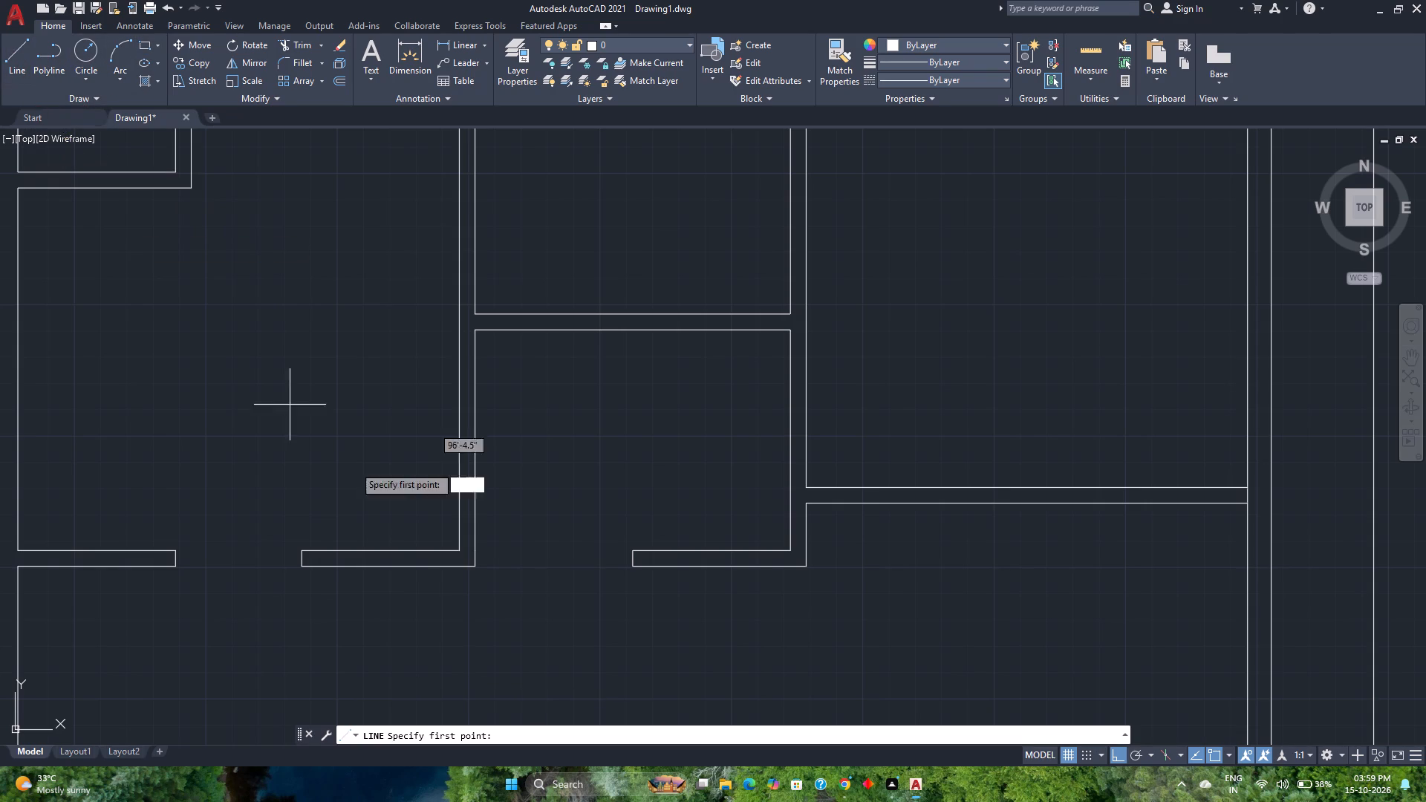
pyautogui.scroll(4, 454, 583)
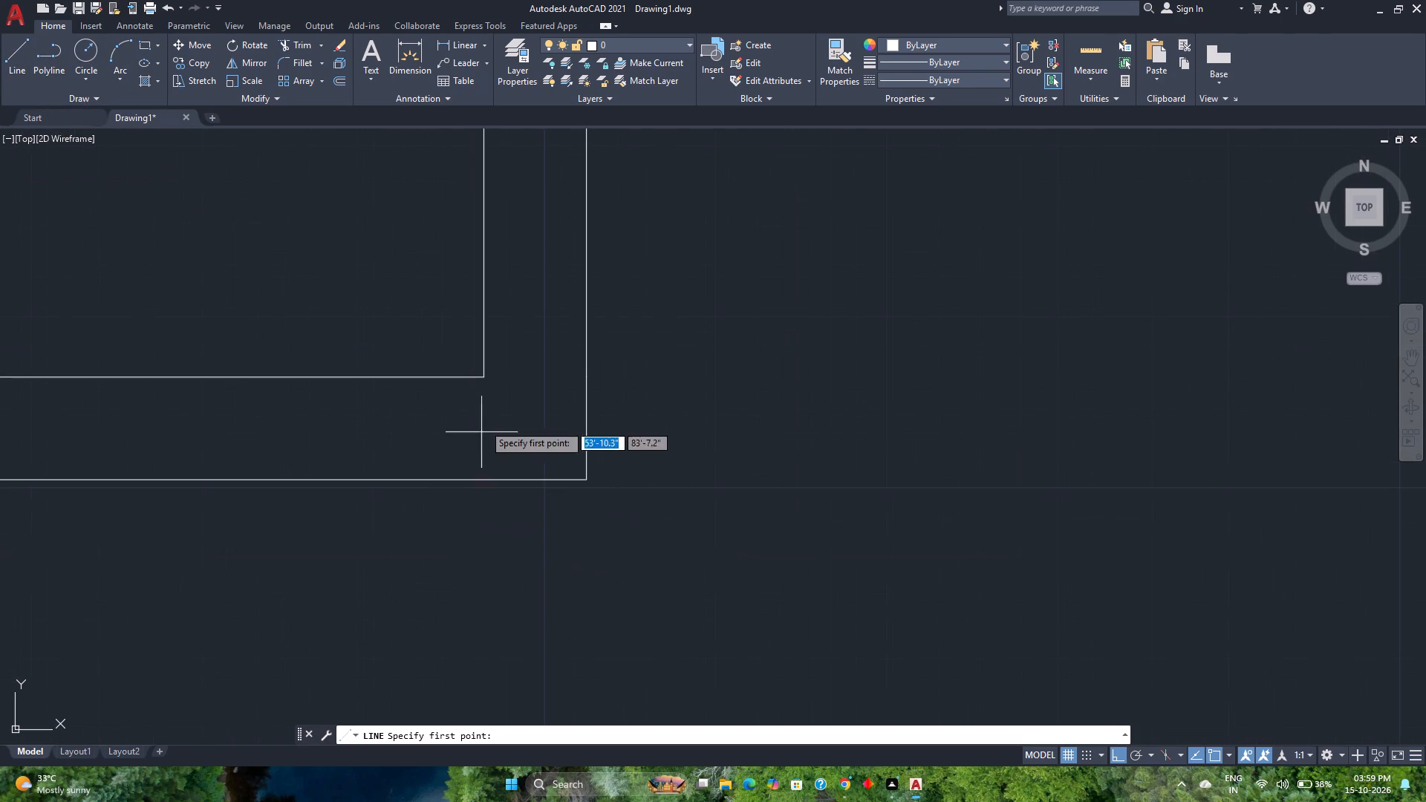
pyautogui.click(481, 376)
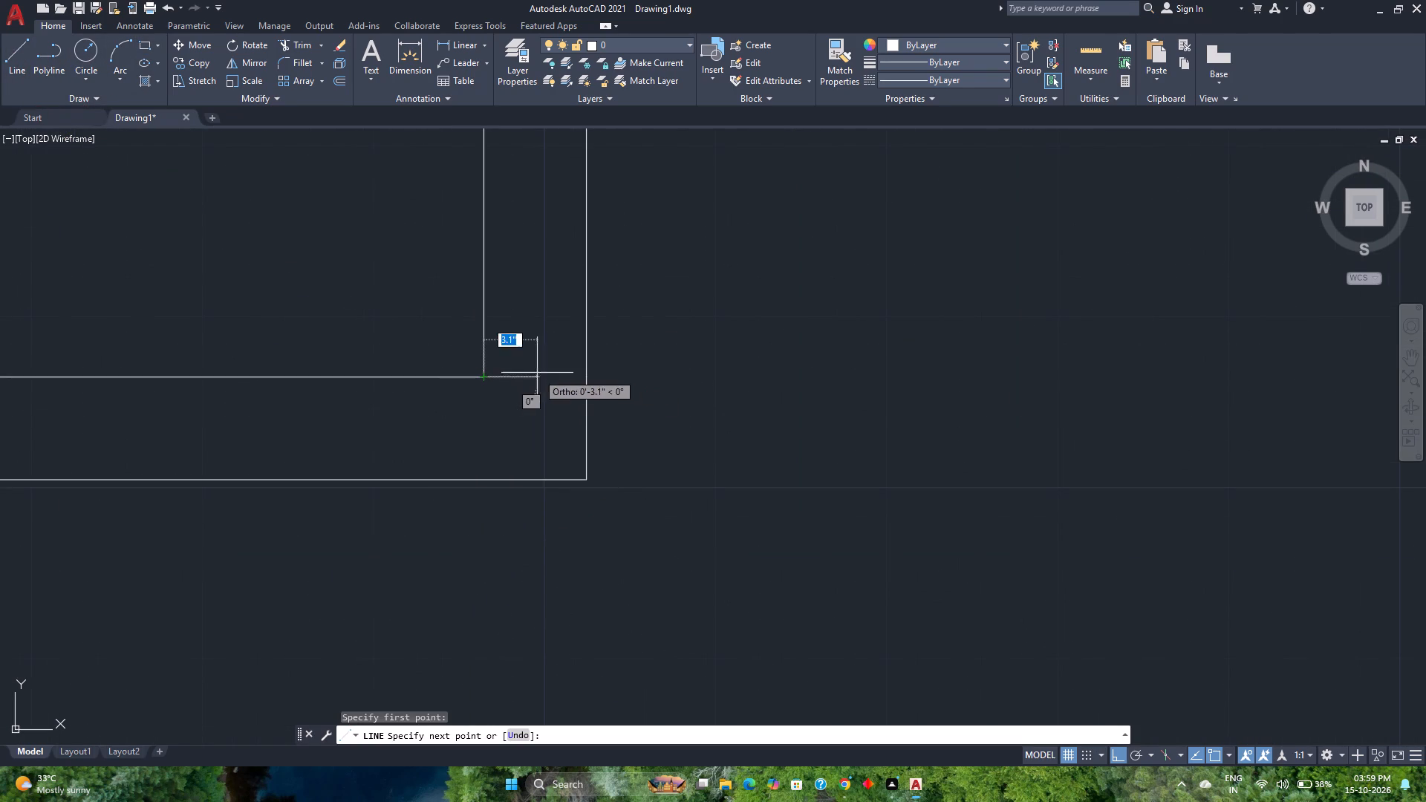
pyautogui.click(587, 378)
pyautogui.press('Escape')
# Move the short cross line at the upper-left room's bottom-right corner 3" up along the dividing wall.
pyautogui.click(569, 414)
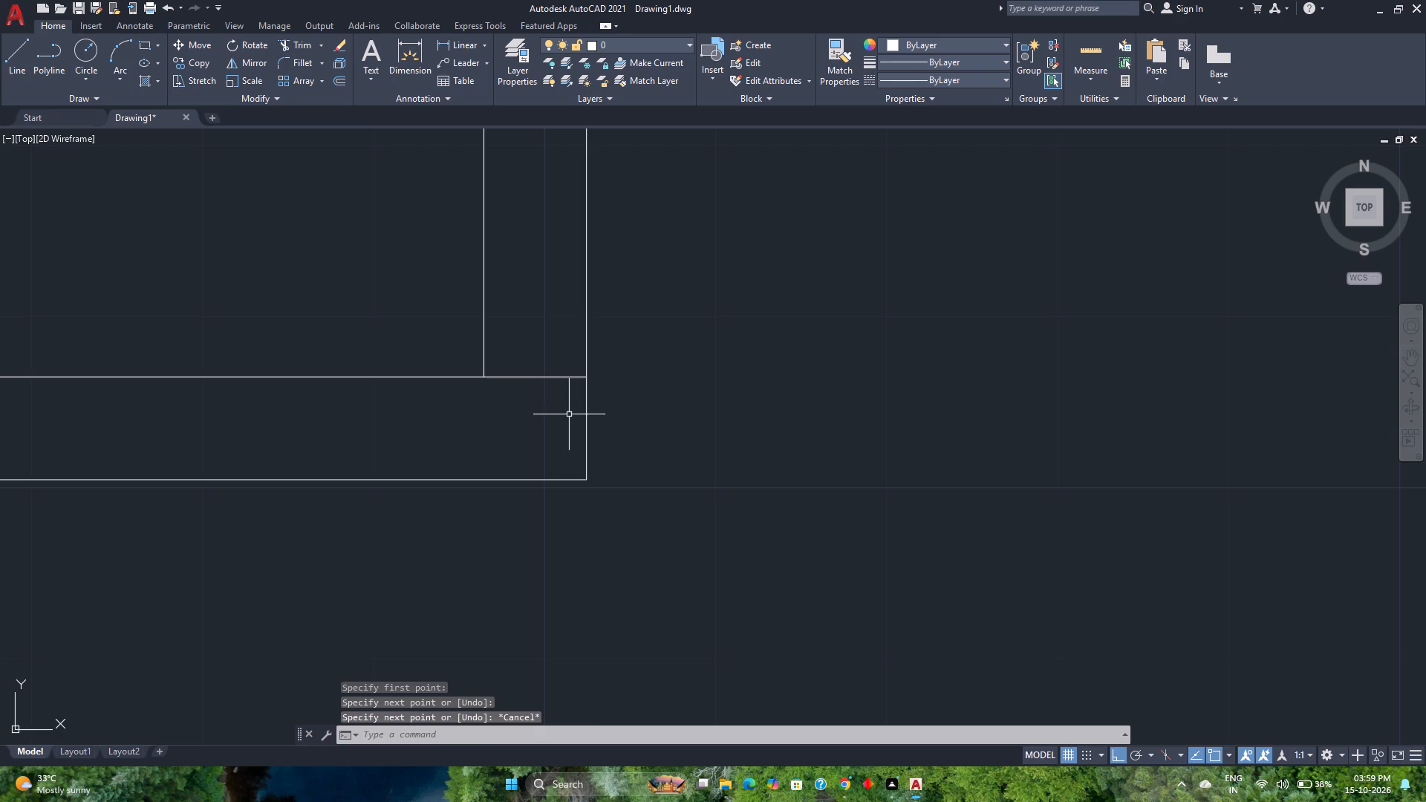
pyautogui.click(531, 368)
pyautogui.press('m')
pyautogui.press('Return')
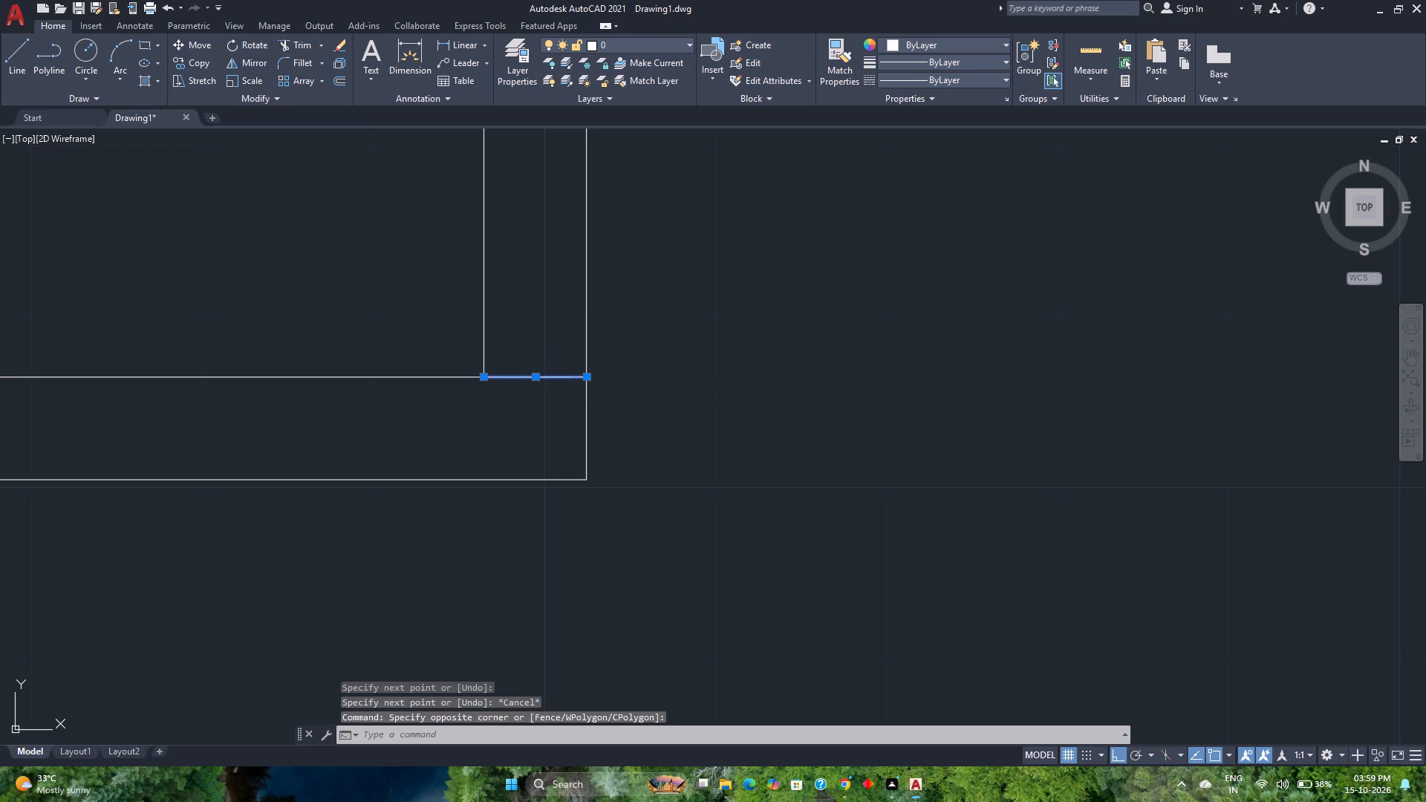
pyautogui.click(489, 375)
pyautogui.press('3')
pyautogui.press('Return')
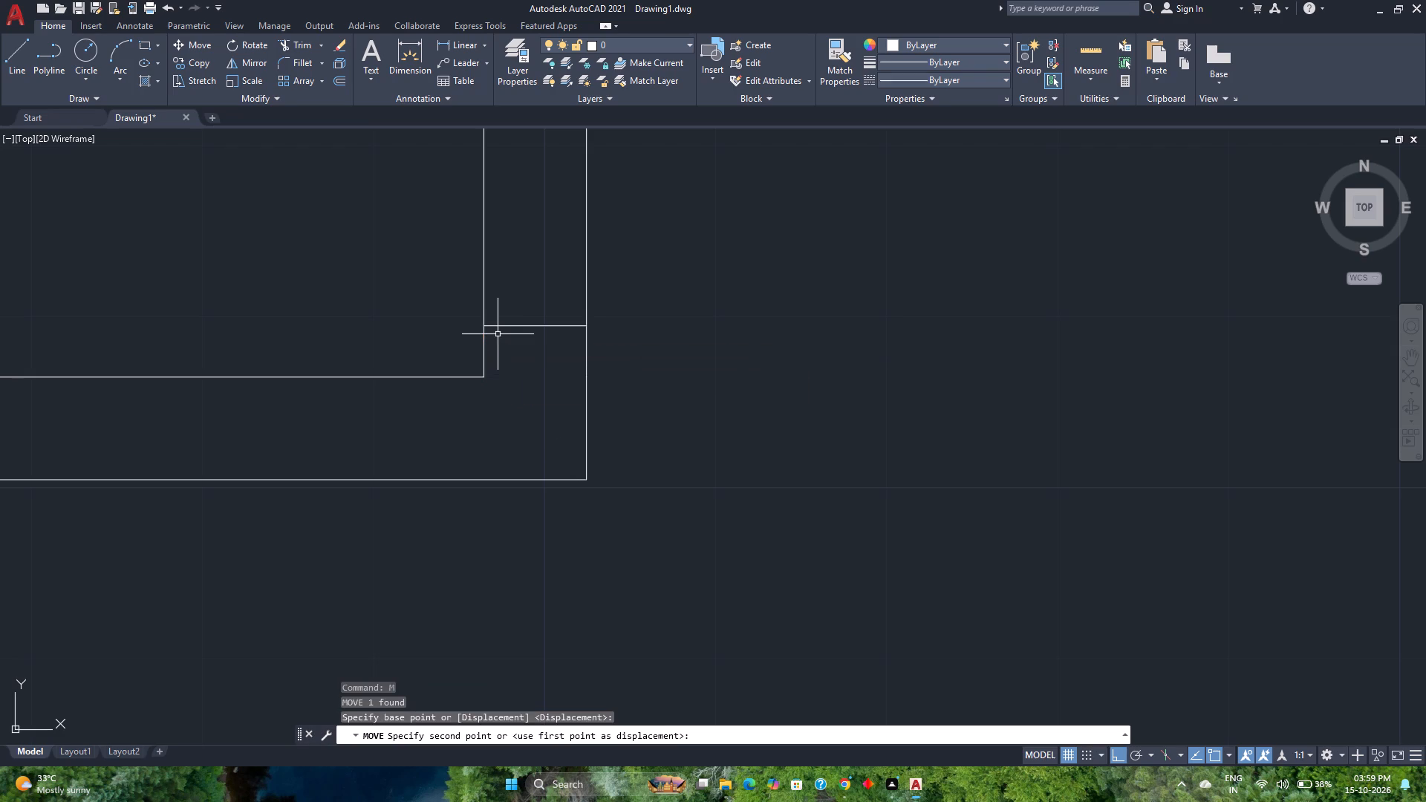
# Offset the short cross line in the dividing wall 2'6" upward.
pyautogui.scroll(-2, 498, 334)
pyautogui.moveTo(500, 333); pyautogui.dragTo(578, 518, button='middle')
pyautogui.middleClick(578, 518)
pyautogui.middleClick(578, 521)
pyautogui.scroll(-1, 578, 521)
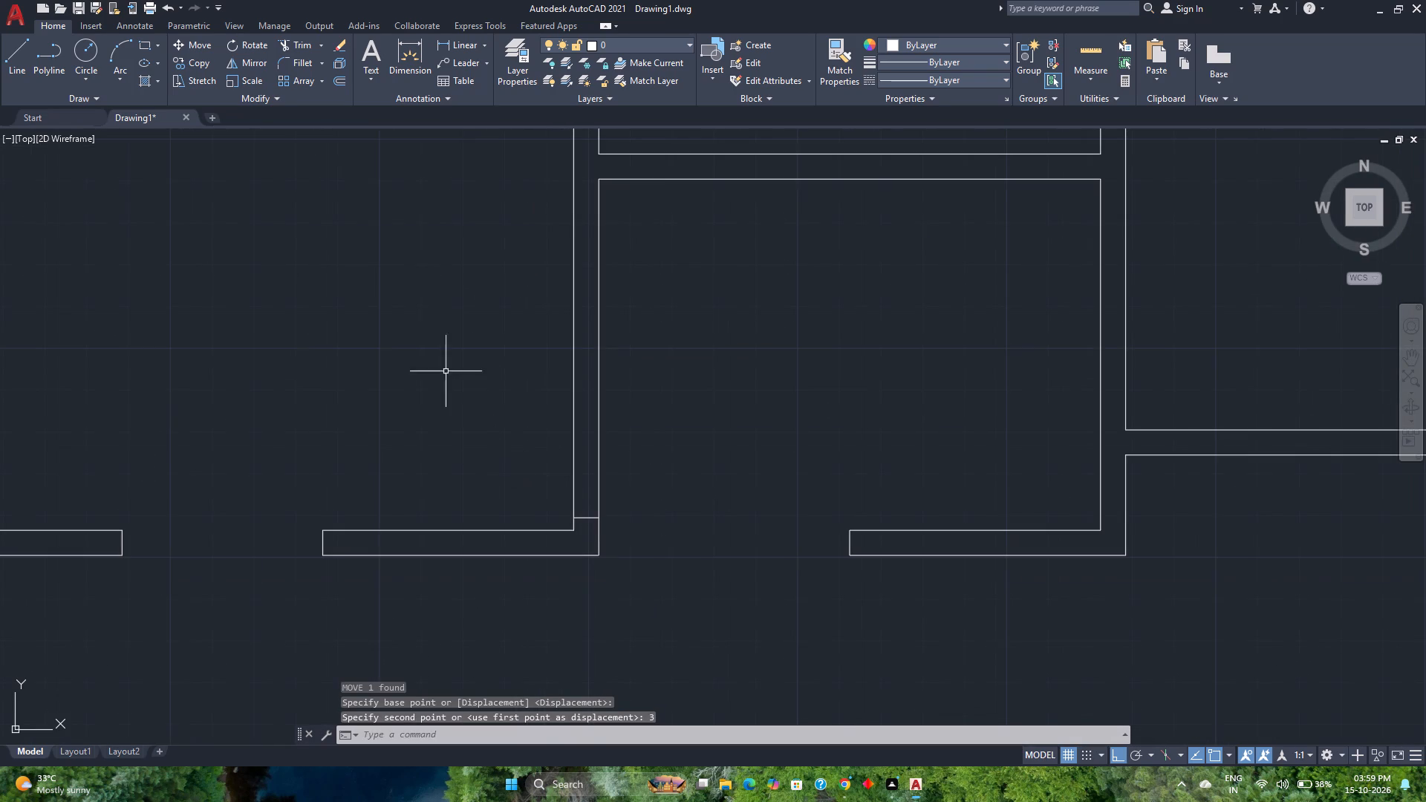
pyautogui.click(339, 76)
pyautogui.write('2\'6"')
pyautogui.press('Return')
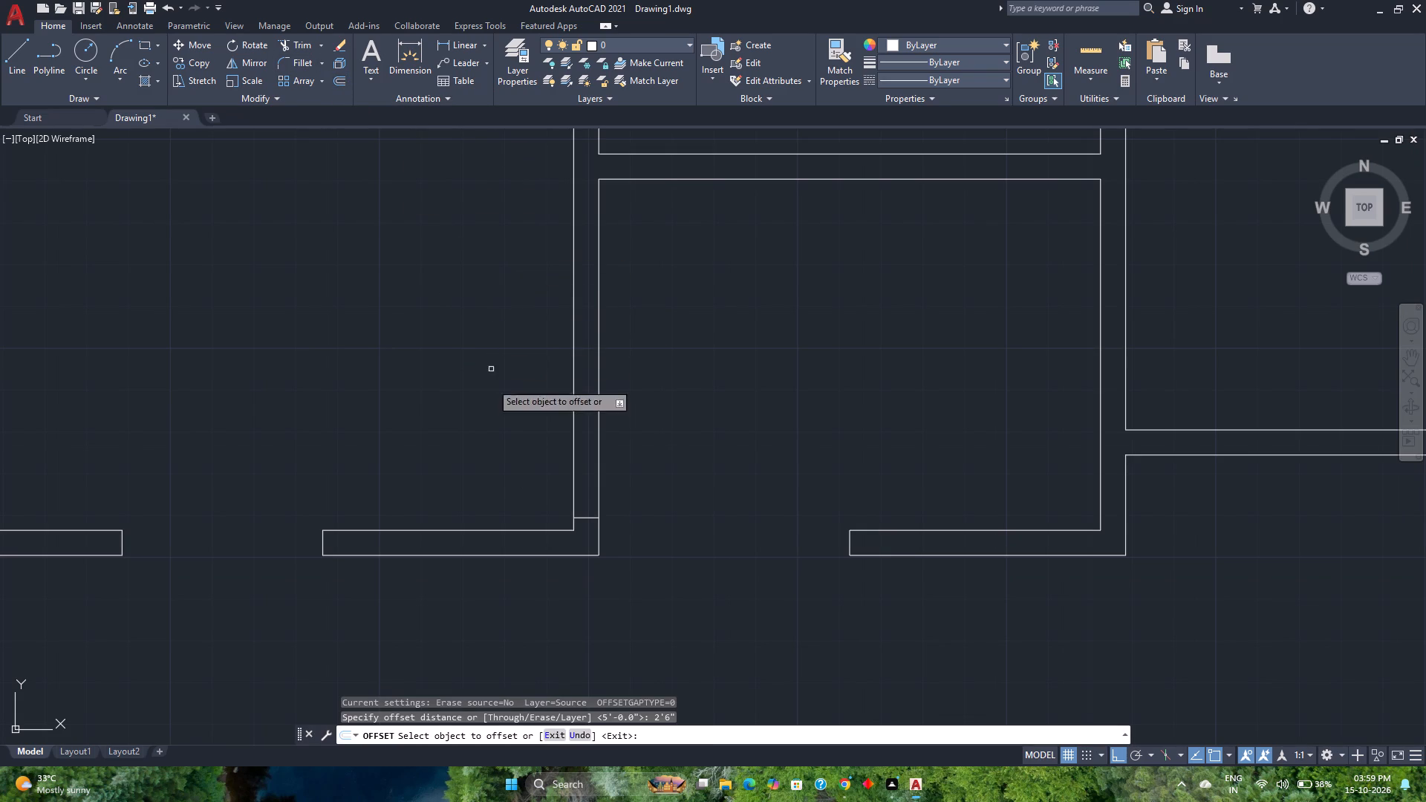
pyautogui.click(592, 516)
pyautogui.click(590, 442)
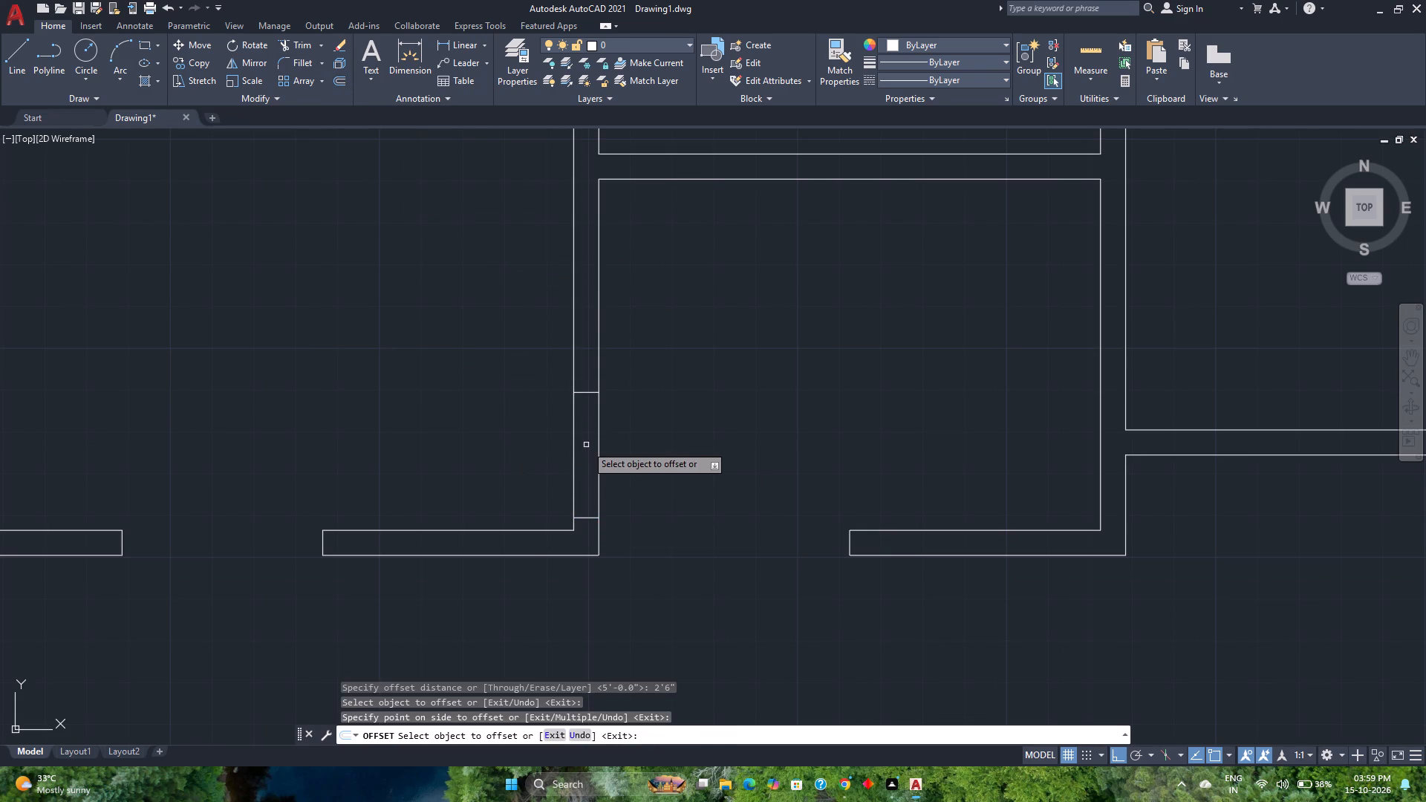
pyautogui.press('Escape')
# Trim both faces of the dividing wall between the two cross lines to create an opening beside the lower compartment.
pyautogui.write('tr')
pyautogui.press('Return')
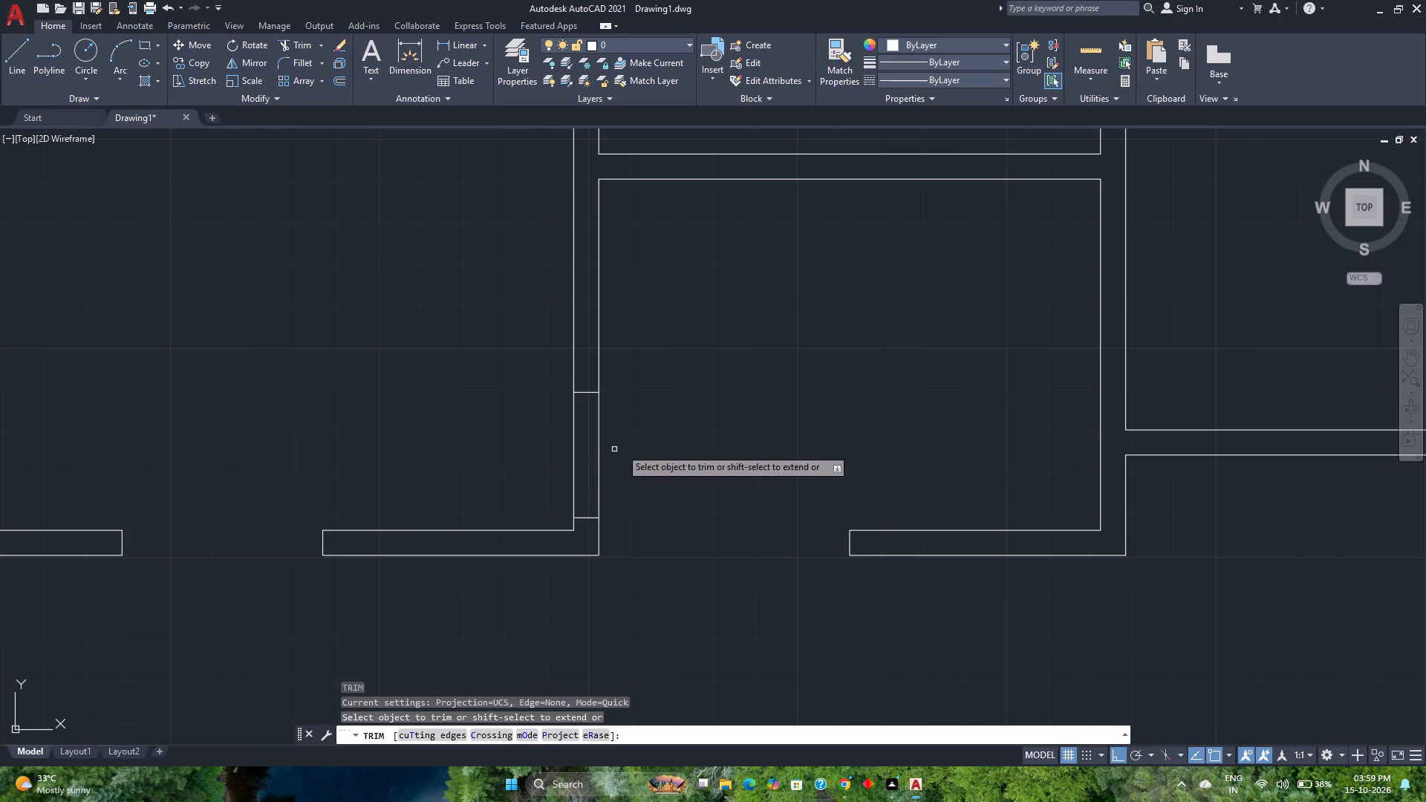
pyautogui.click(634, 444)
pyautogui.click(511, 454)
pyautogui.press('Escape')
# Draw a short vertical line across the right end of the partition wall between the upper middle room's two compartments.
pyautogui.scroll(-2, 519, 453)
pyautogui.moveTo(519, 453); pyautogui.dragTo(460, 562, button='middle')
pyautogui.scroll(1, 681, 484)
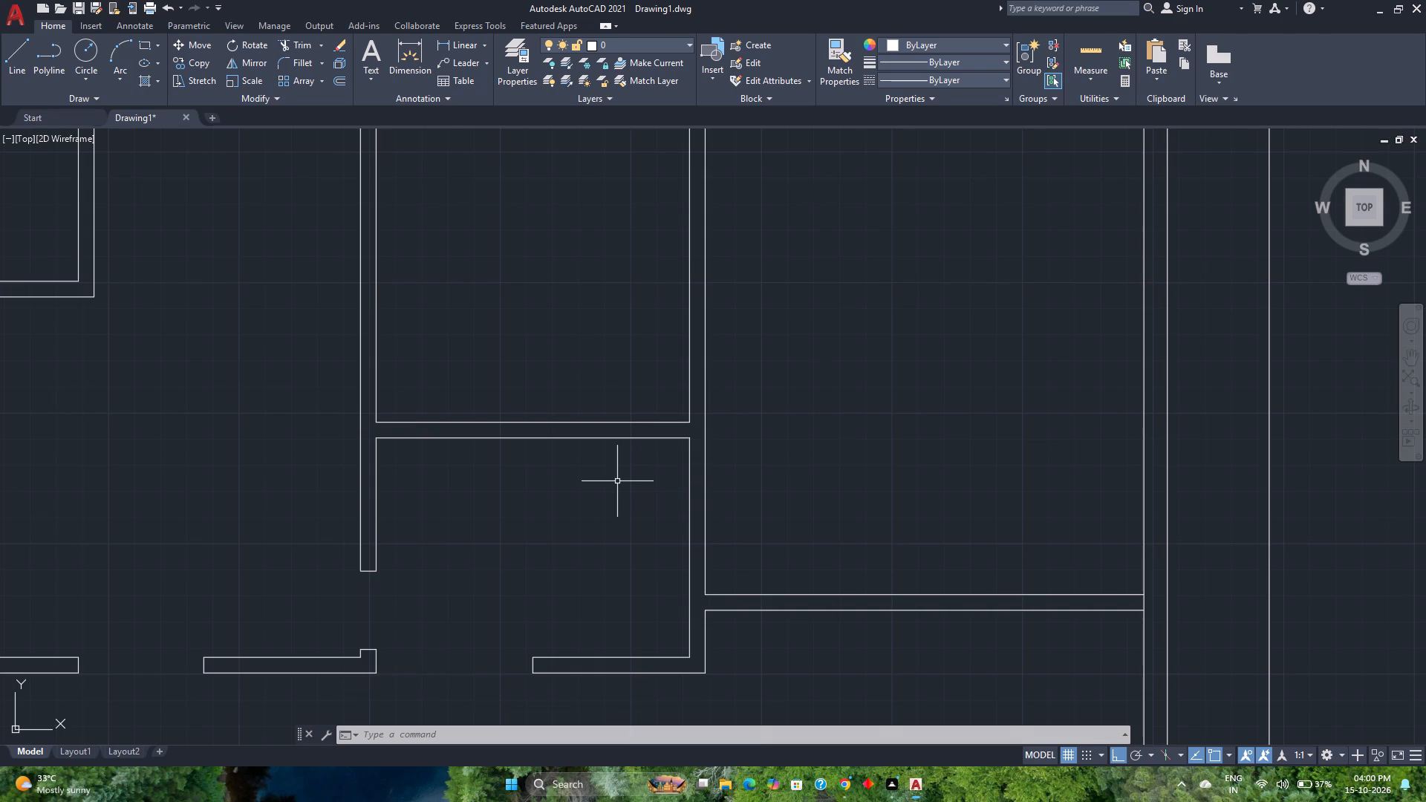
pyautogui.scroll(1, 617, 481)
pyautogui.moveTo(617, 481); pyautogui.dragTo(584, 518, button='middle')
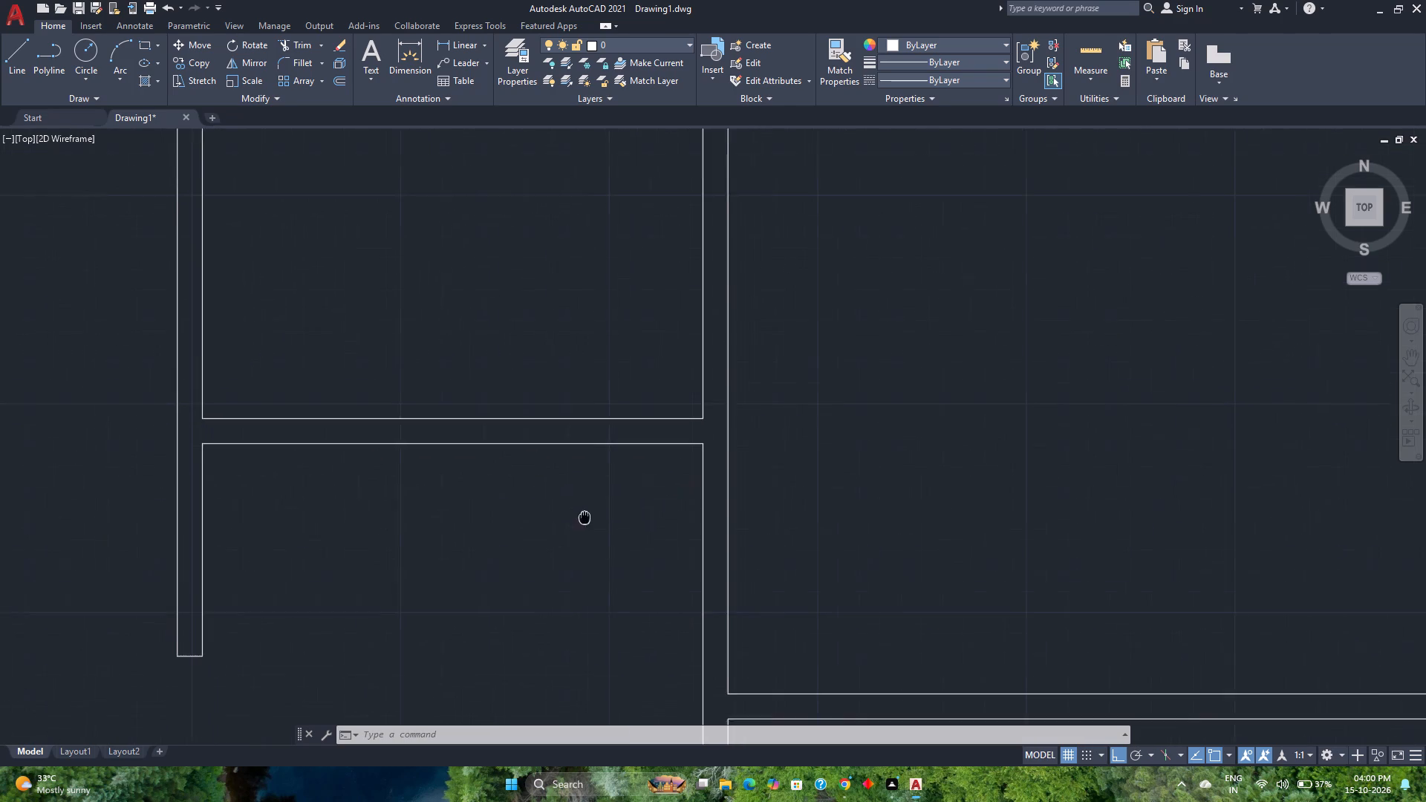
pyautogui.moveTo(584, 518); pyautogui.dragTo(583, 519, button='middle')
pyautogui.click(27, 53)
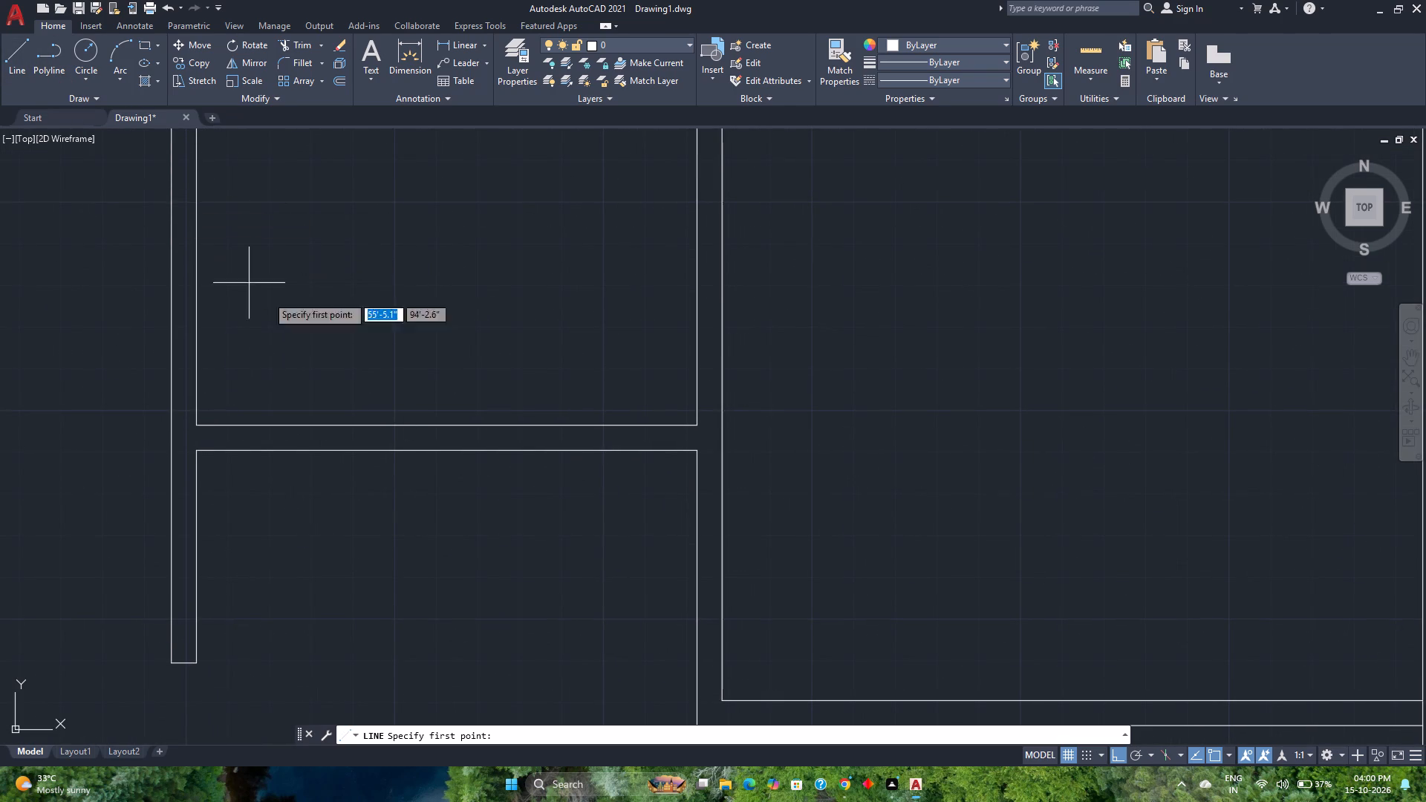
pyautogui.scroll(-2, 407, 357)
pyautogui.moveTo(407, 357); pyautogui.dragTo(437, 412, button='middle')
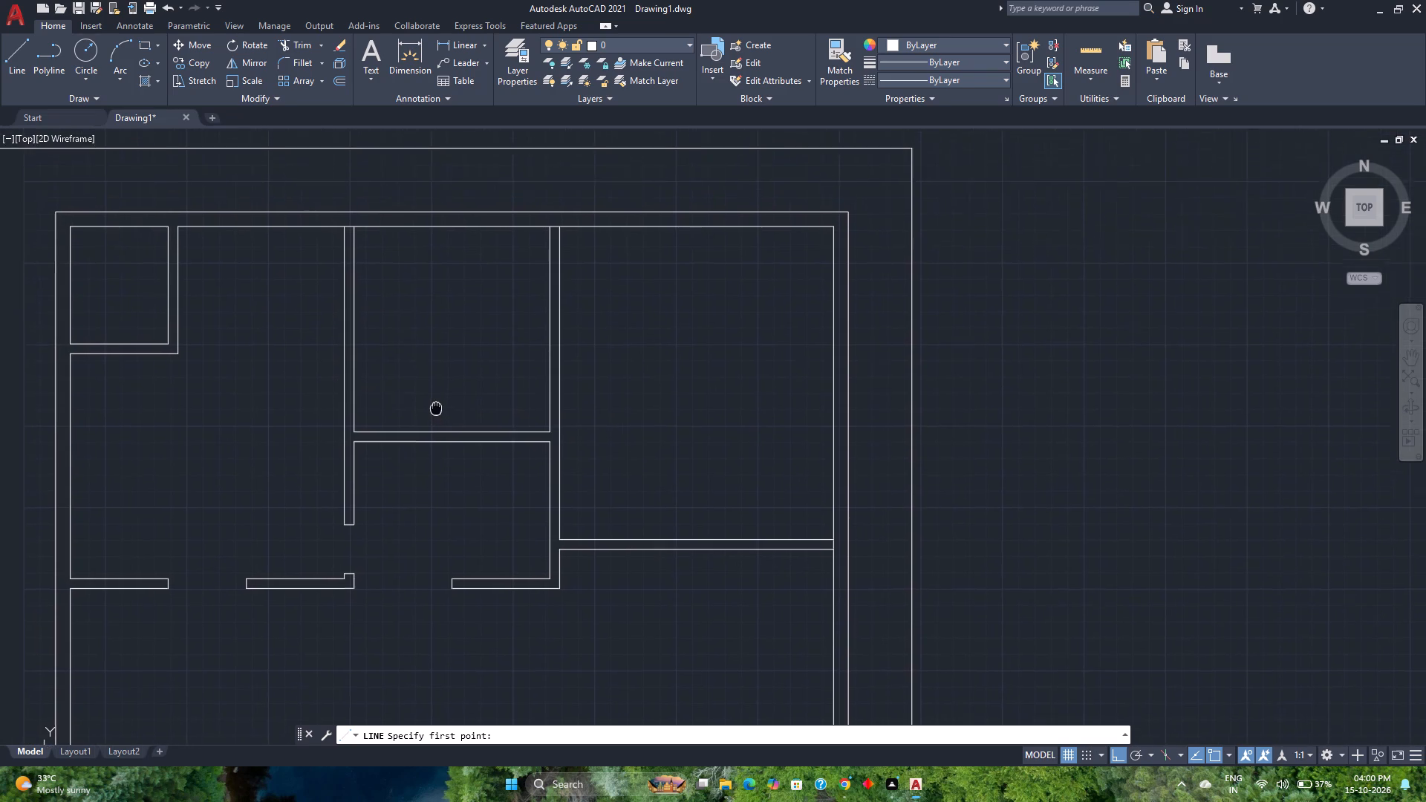
pyautogui.moveTo(437, 412); pyautogui.dragTo(436, 446, button='middle')
pyautogui.scroll(-1, 438, 449)
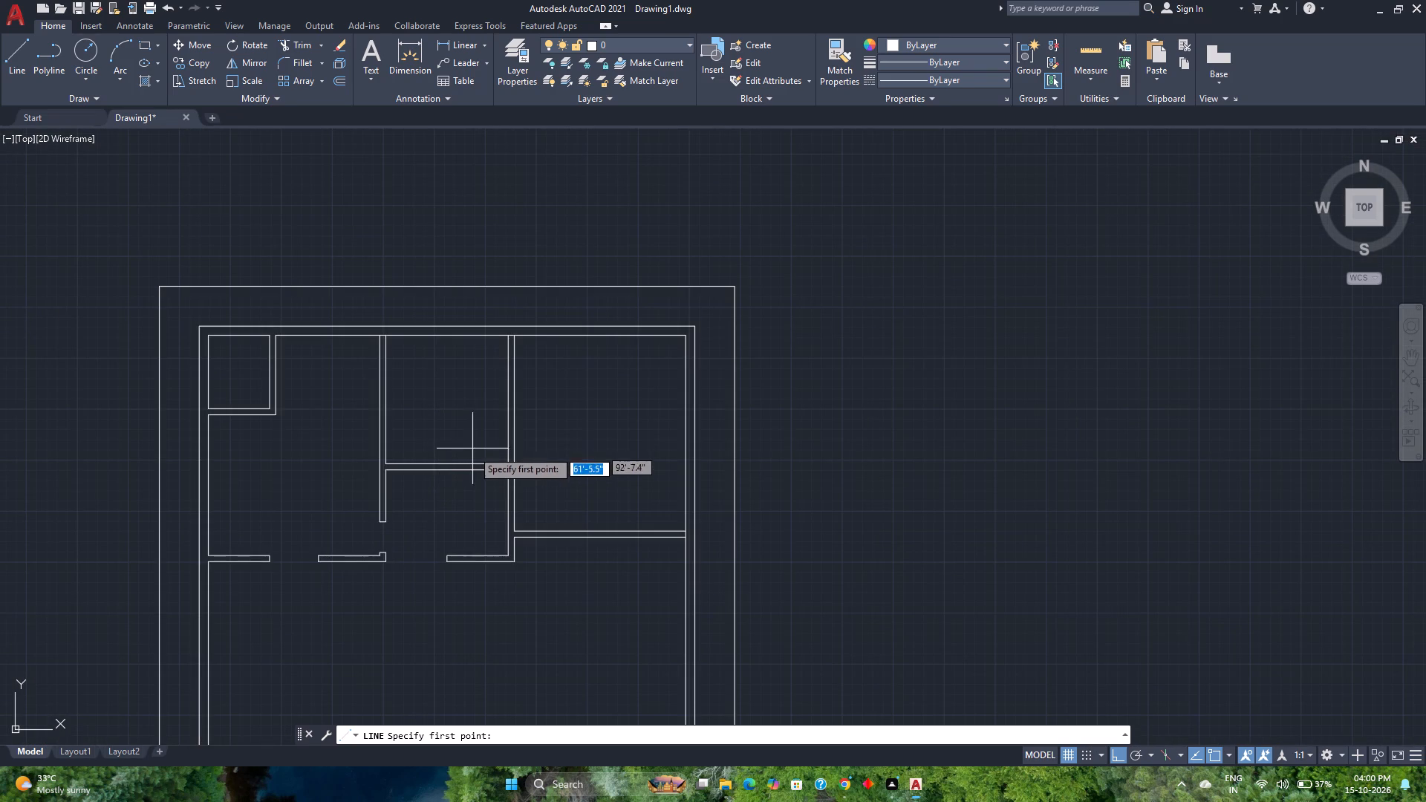
pyautogui.scroll(3, 475, 460)
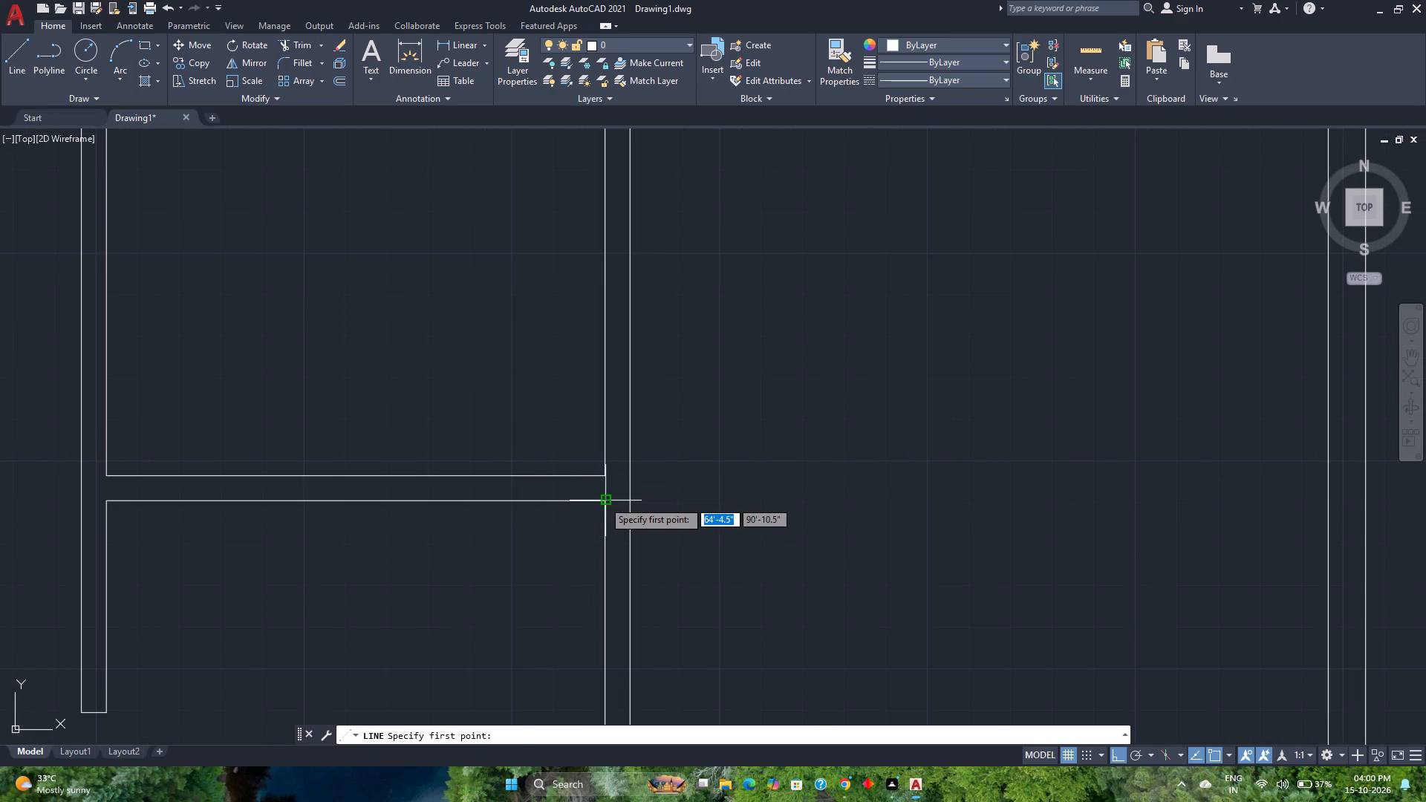
pyautogui.click(603, 501)
pyautogui.click(602, 475)
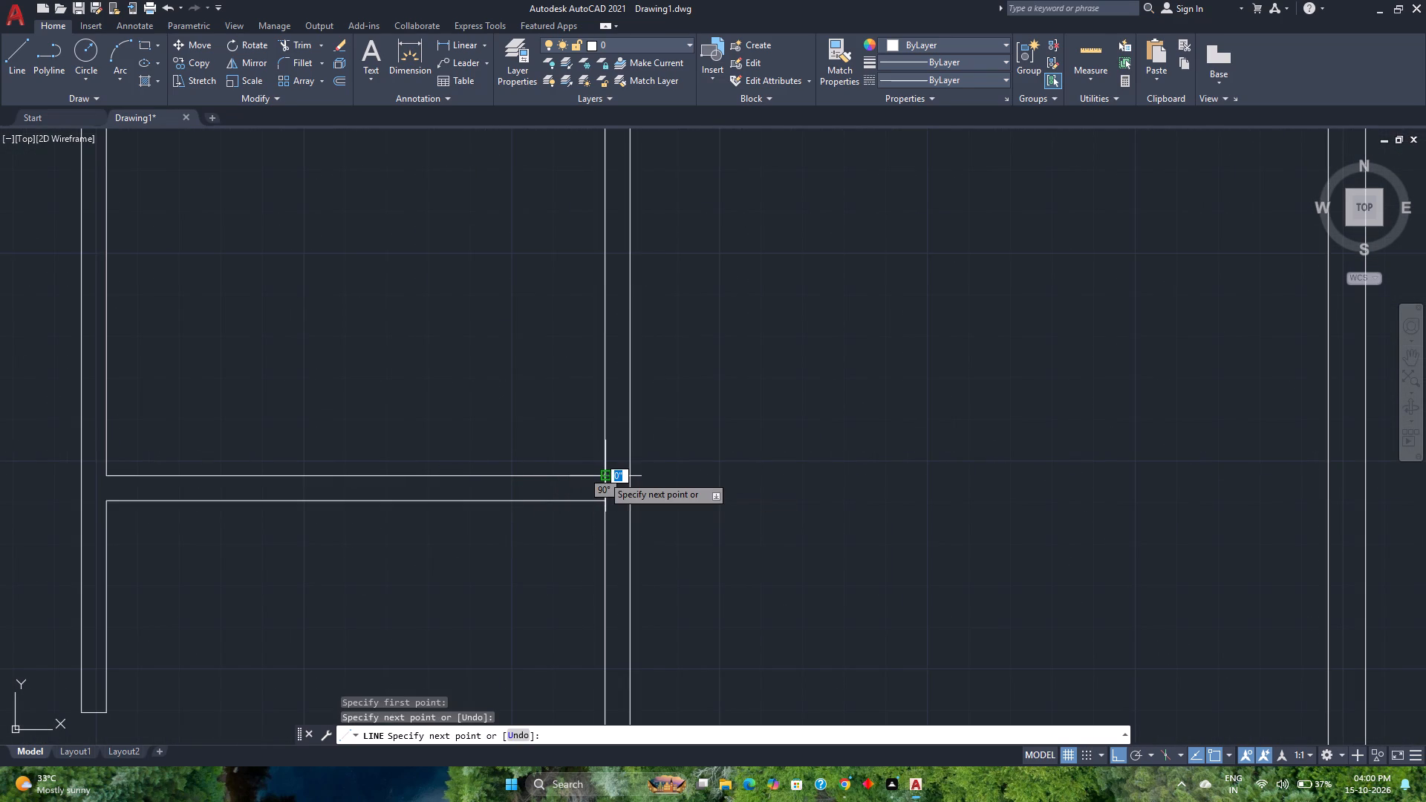
pyautogui.press('Escape')
# Move the short cross line at the partition wall's right end 6" to the left.
pyautogui.scroll(2, 610, 486)
pyautogui.click(610, 486)
pyautogui.click(519, 488)
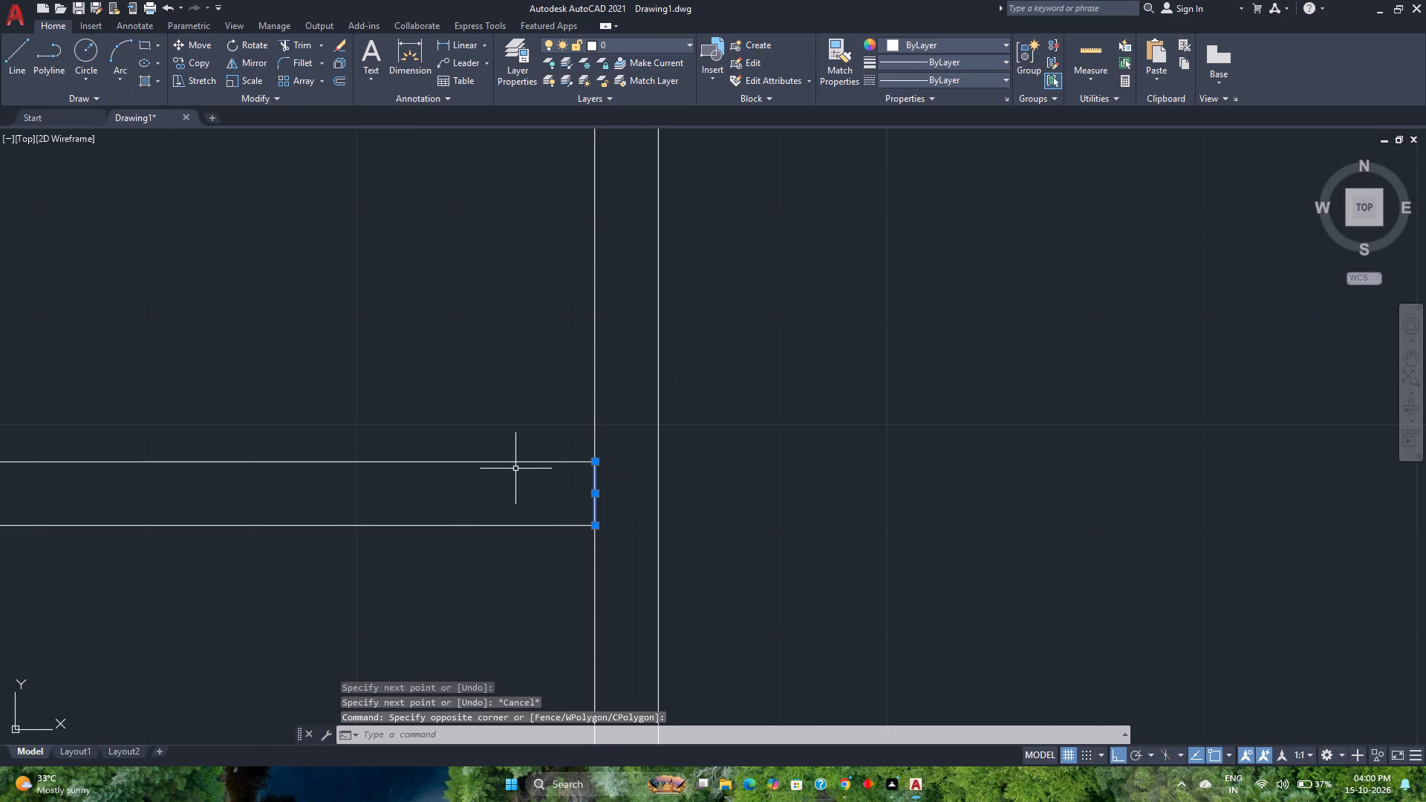
pyautogui.press('m')
pyautogui.press('Return')
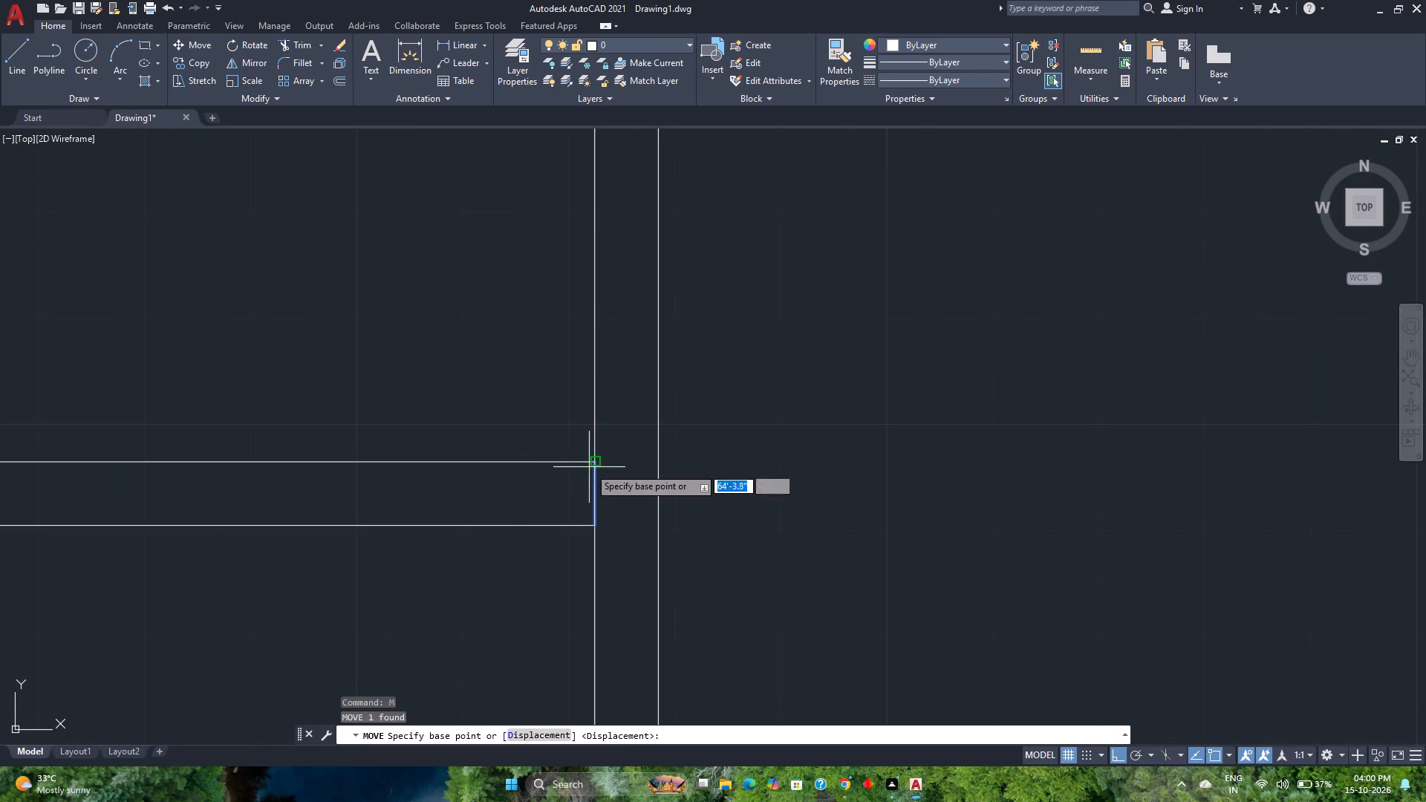
pyautogui.click(592, 461)
pyautogui.press('6')
pyautogui.press('Return')
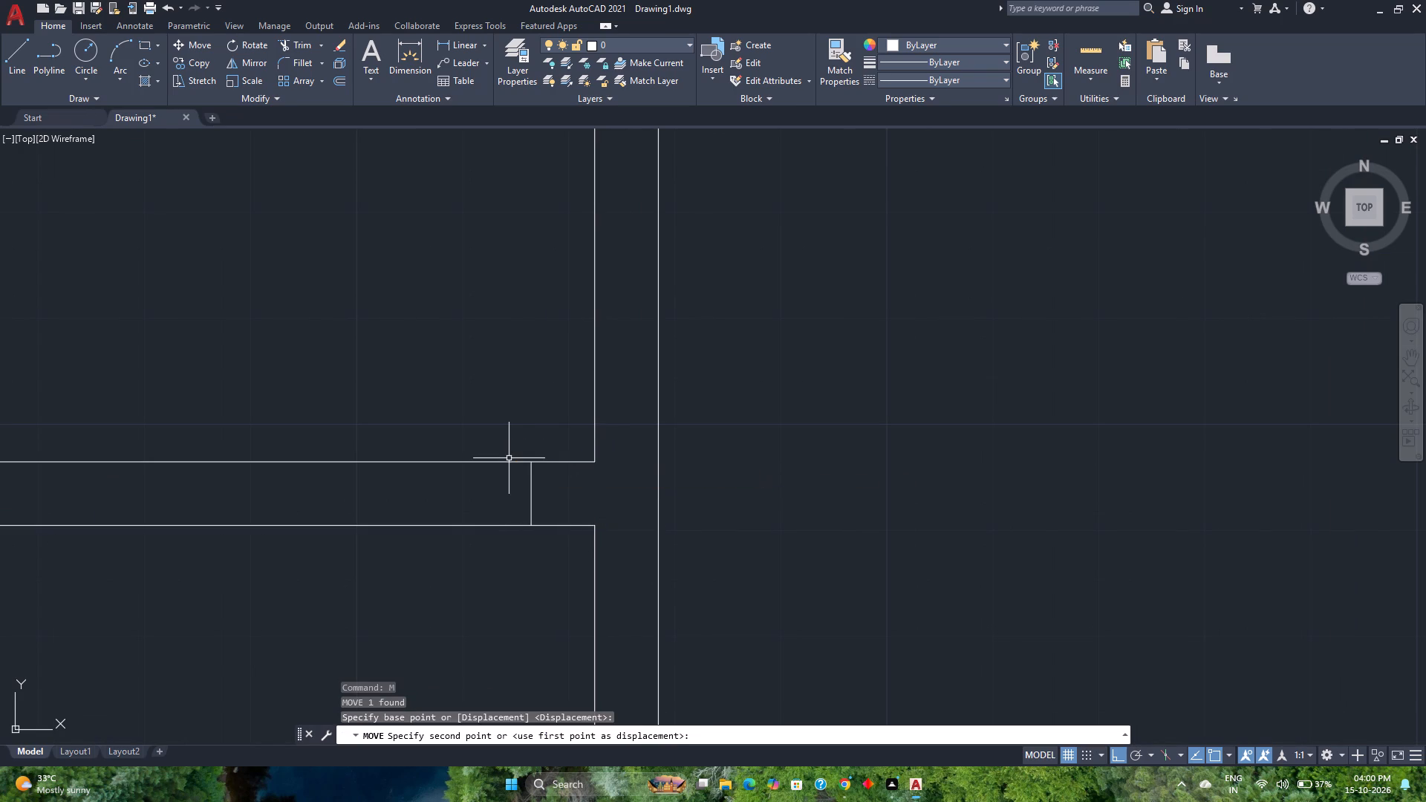
# Offset the partition wall's cross line 2'6" to the left.
pyautogui.click(340, 86)
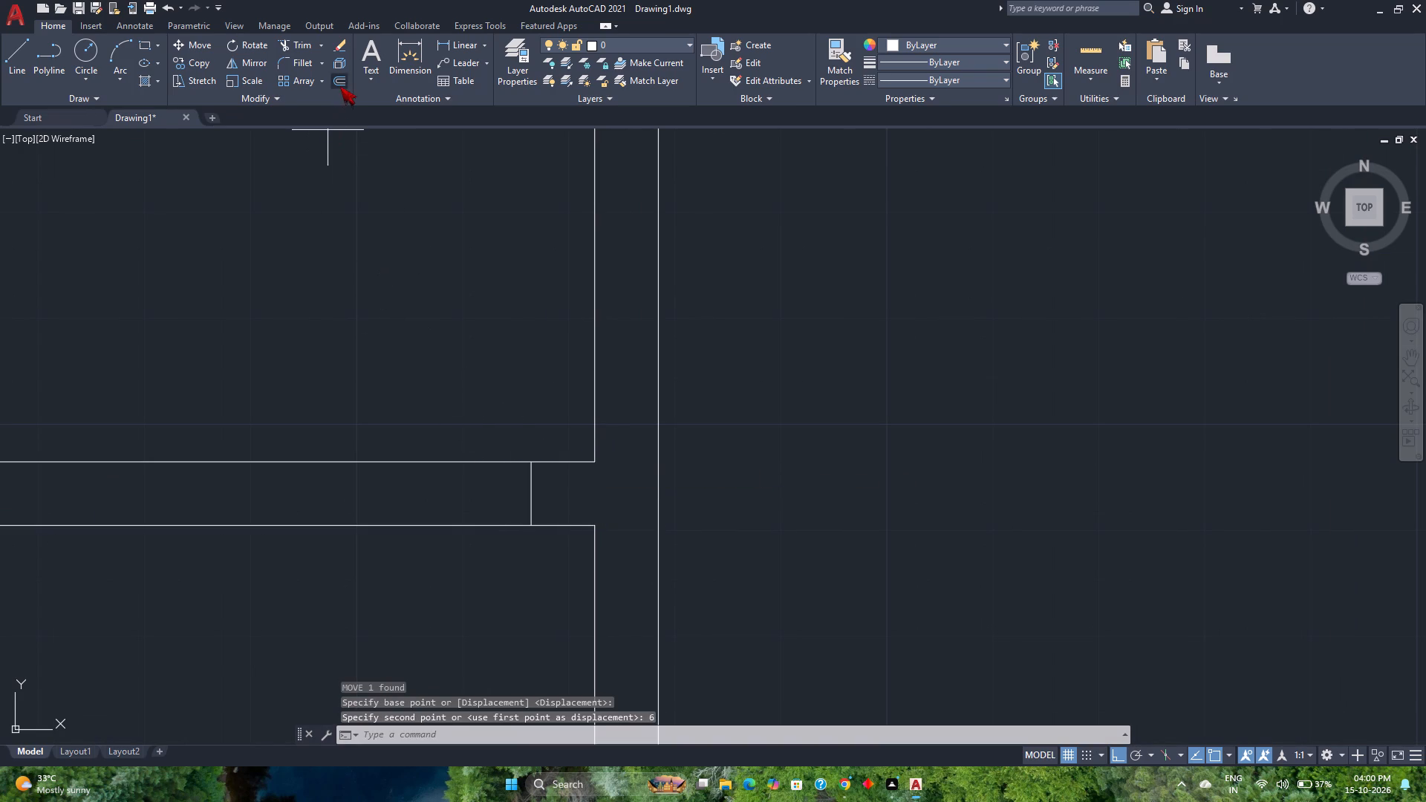
pyautogui.press('Return')
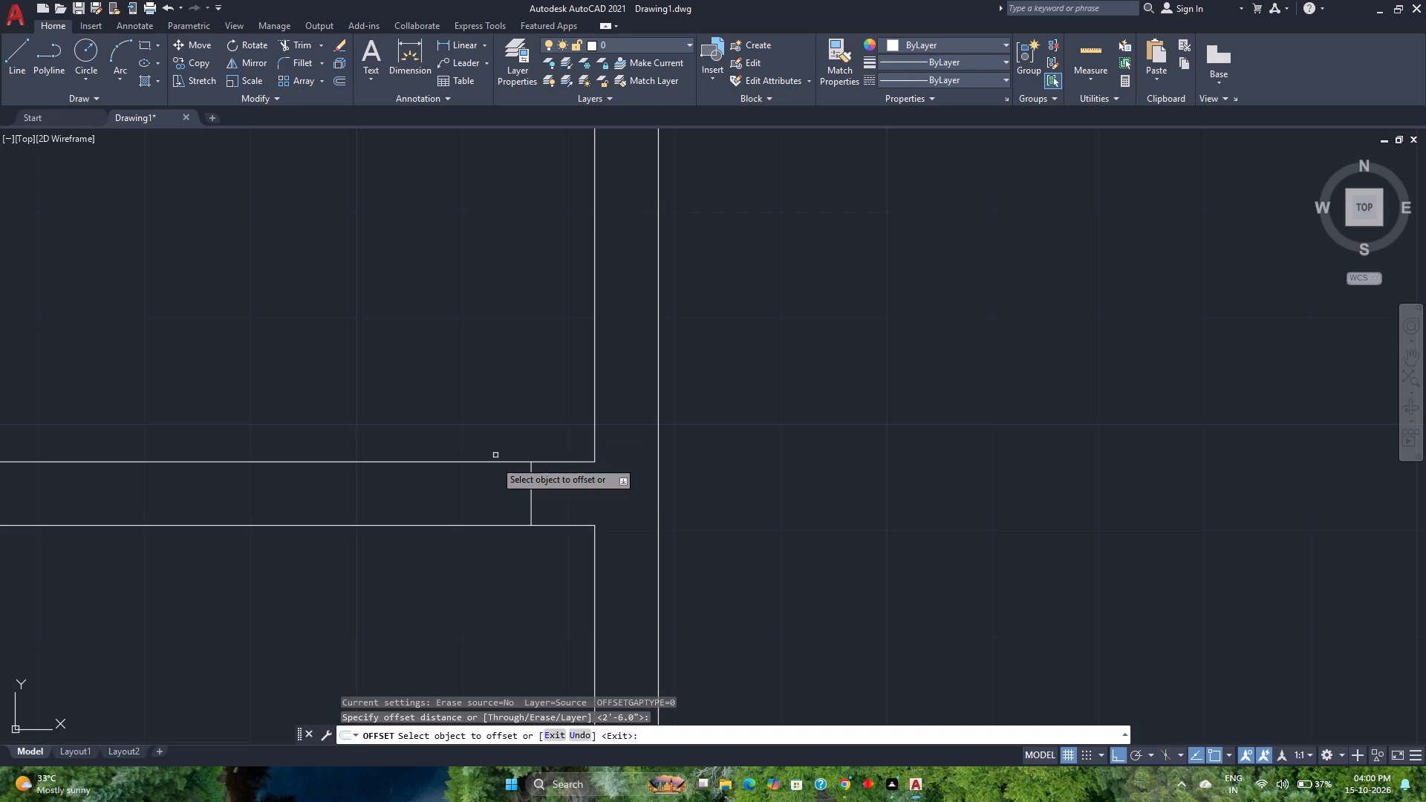
pyautogui.click(530, 482)
pyautogui.click(300, 484)
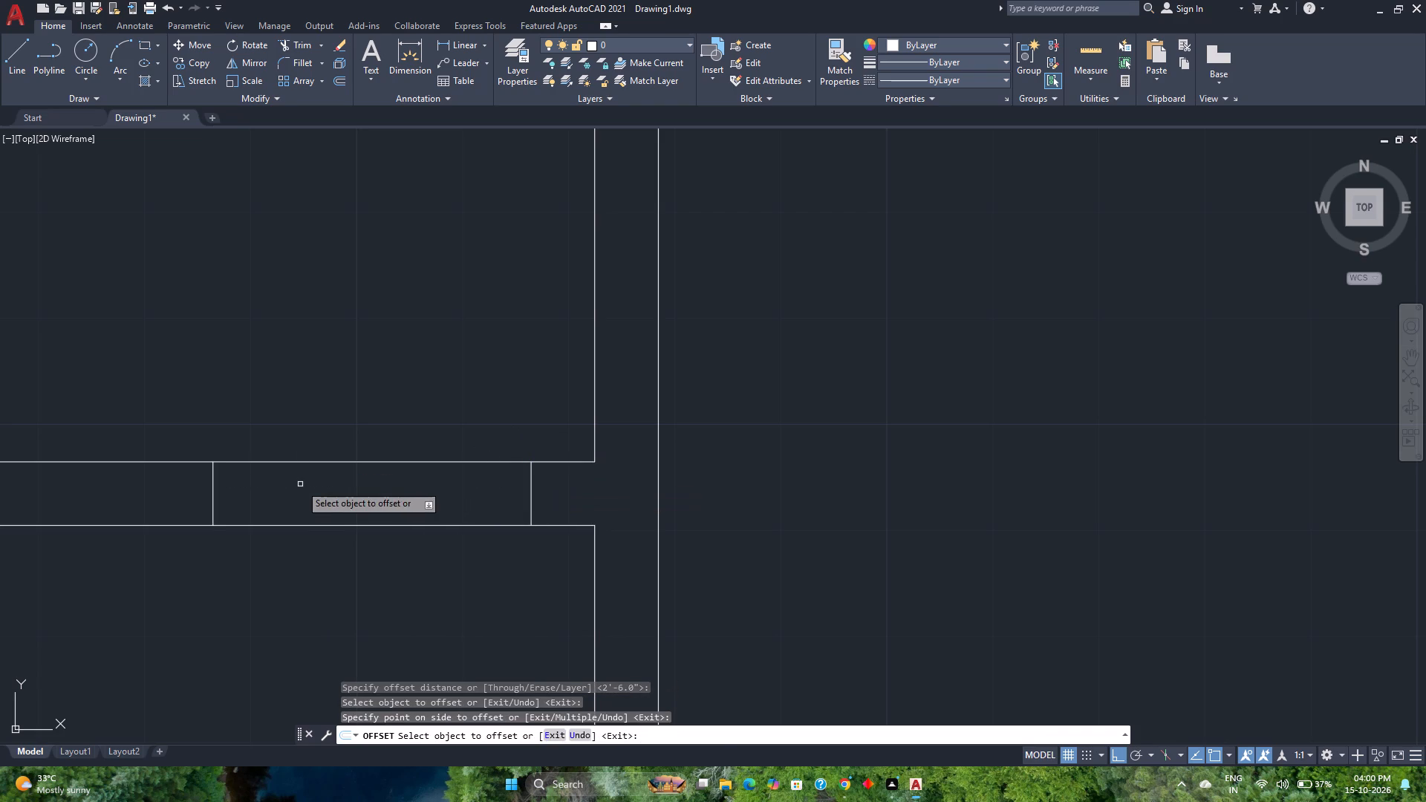
pyautogui.press('Escape')
# Trim both faces of the partition wall between the two cross lines to create an opening between the compartments.
pyautogui.write('tr')
pyautogui.press('Return')
pyautogui.click(336, 427)
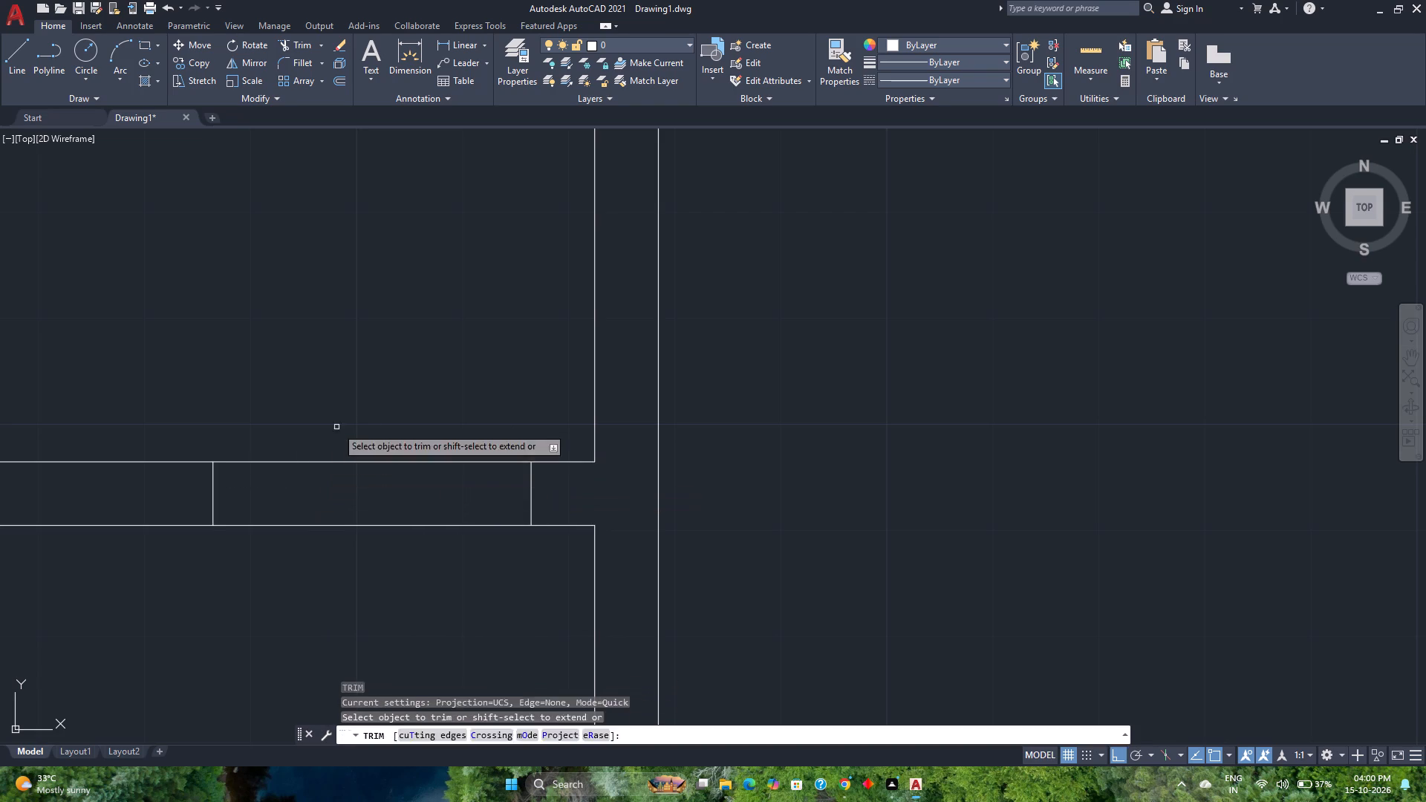
pyautogui.click(340, 546)
pyautogui.press('space')
# Draw a short vertical line across the left end of the upper-right room's bottom wall.
pyautogui.scroll(-3, 340, 547)
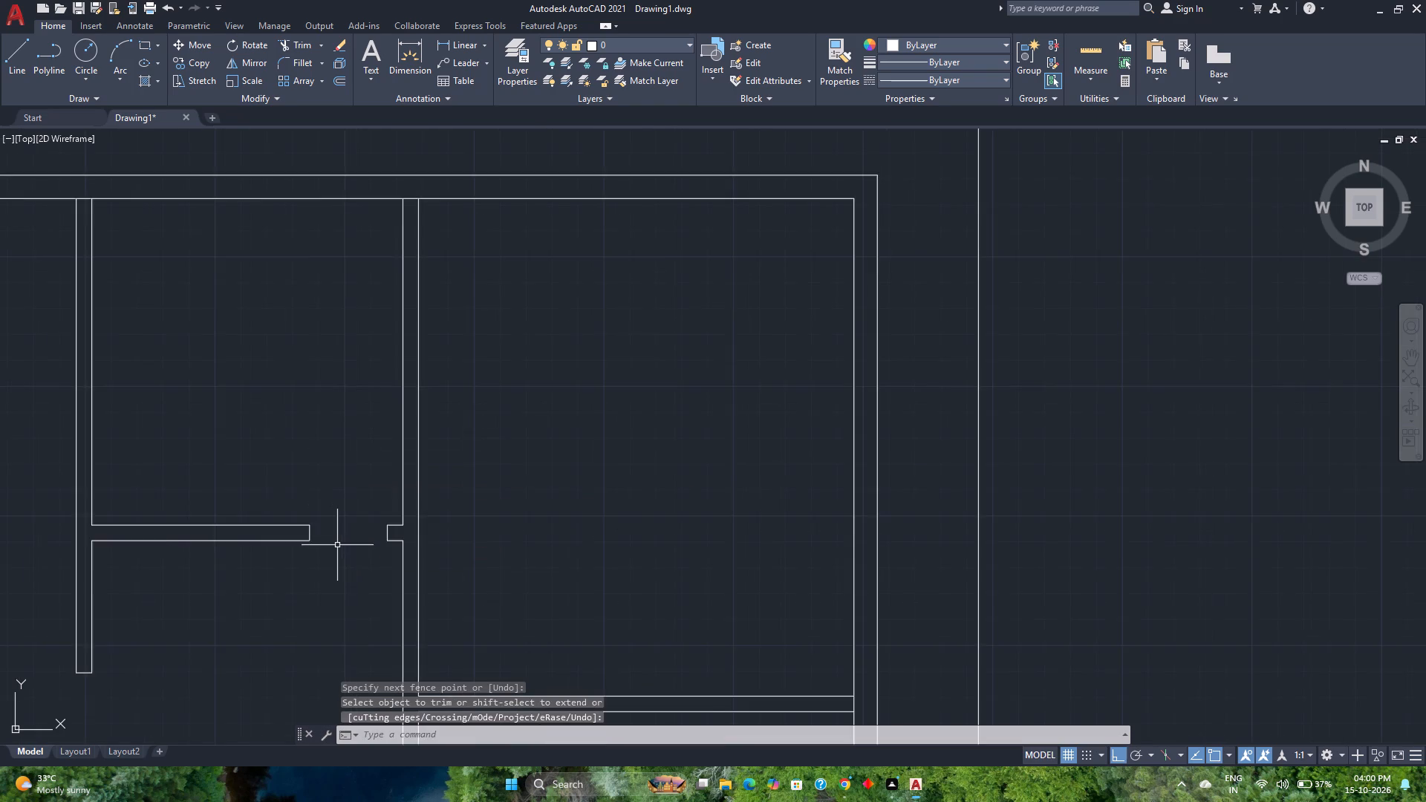
pyautogui.scroll(-1, 331, 540)
pyautogui.moveTo(331, 540); pyautogui.dragTo(447, 356, button='middle')
pyautogui.moveTo(556, 417); pyautogui.dragTo(532, 409, button='middle')
pyautogui.scroll(-1, 530, 403)
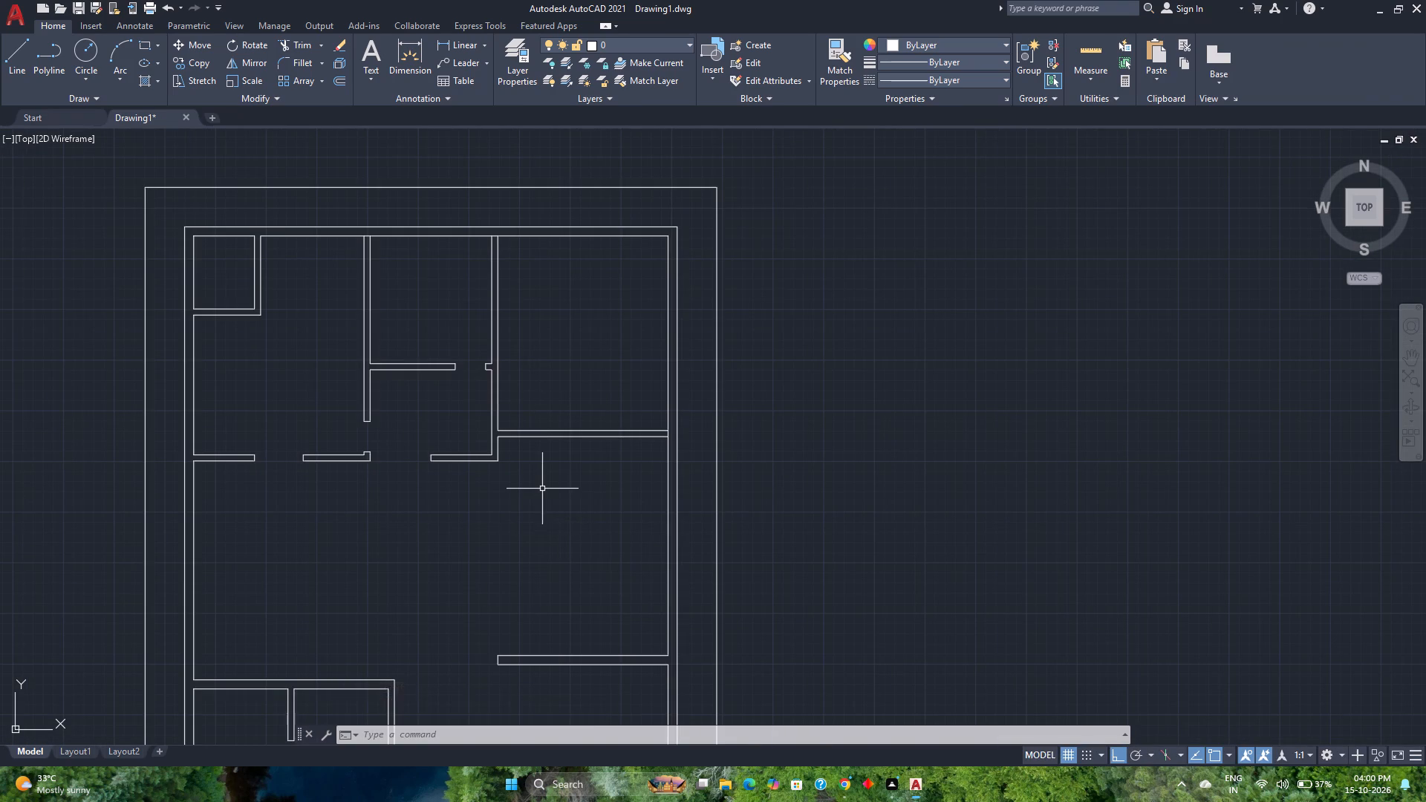
pyautogui.scroll(3, 542, 489)
pyautogui.moveTo(542, 489); pyautogui.dragTo(533, 643, button='middle')
pyautogui.middleClick(533, 643)
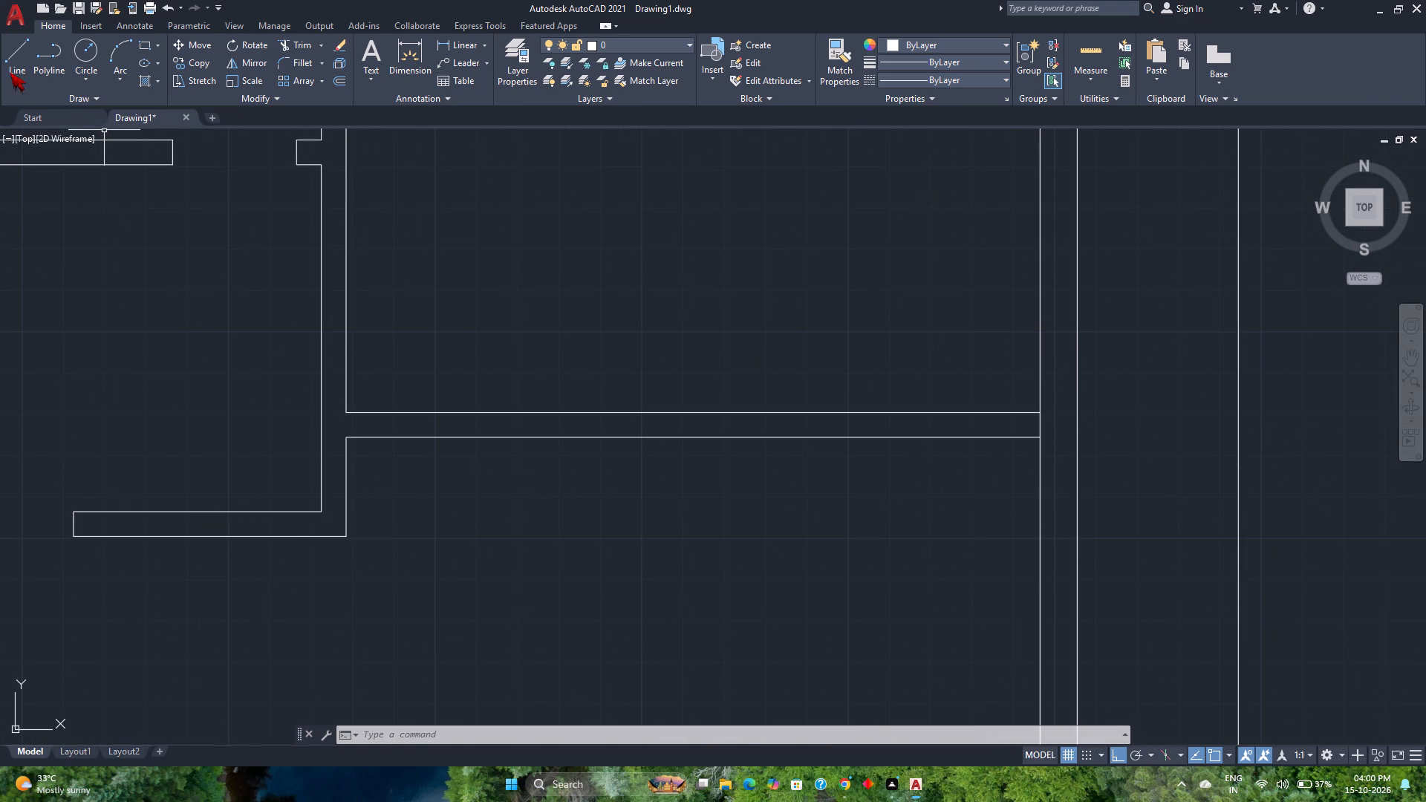
pyautogui.click(10, 72)
pyautogui.scroll(1, 336, 376)
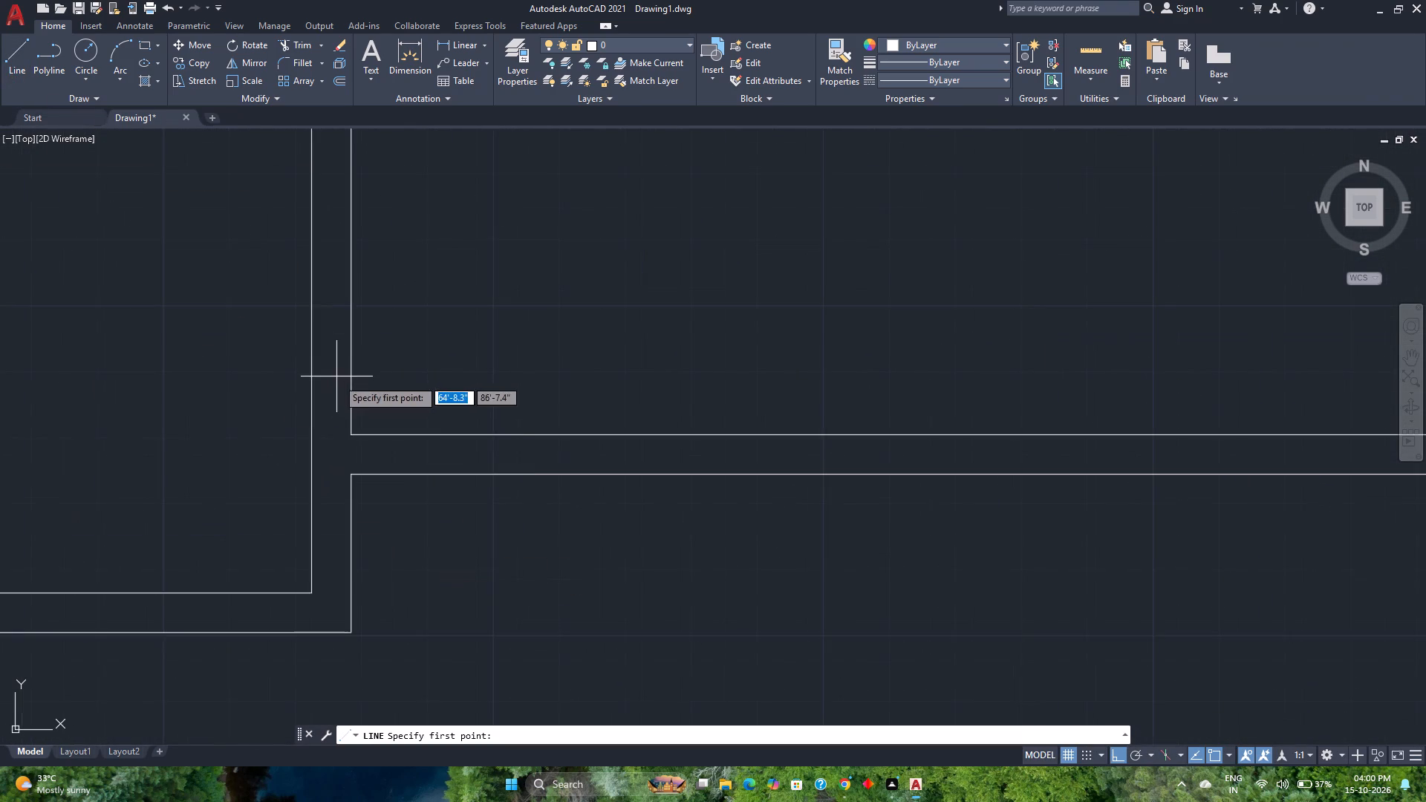
pyautogui.scroll(2, 353, 443)
pyautogui.click(346, 426)
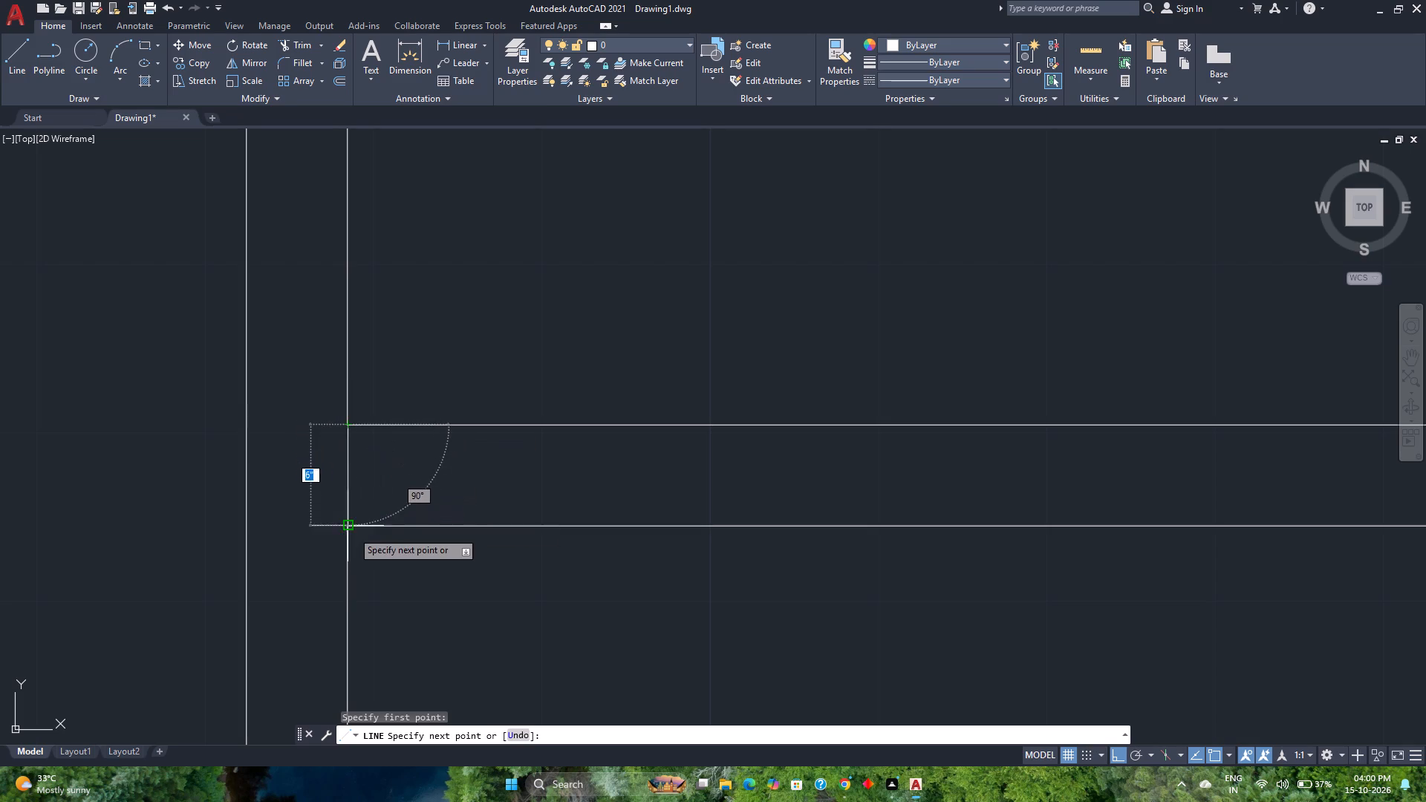
pyautogui.click(352, 532)
pyautogui.press('Escape')
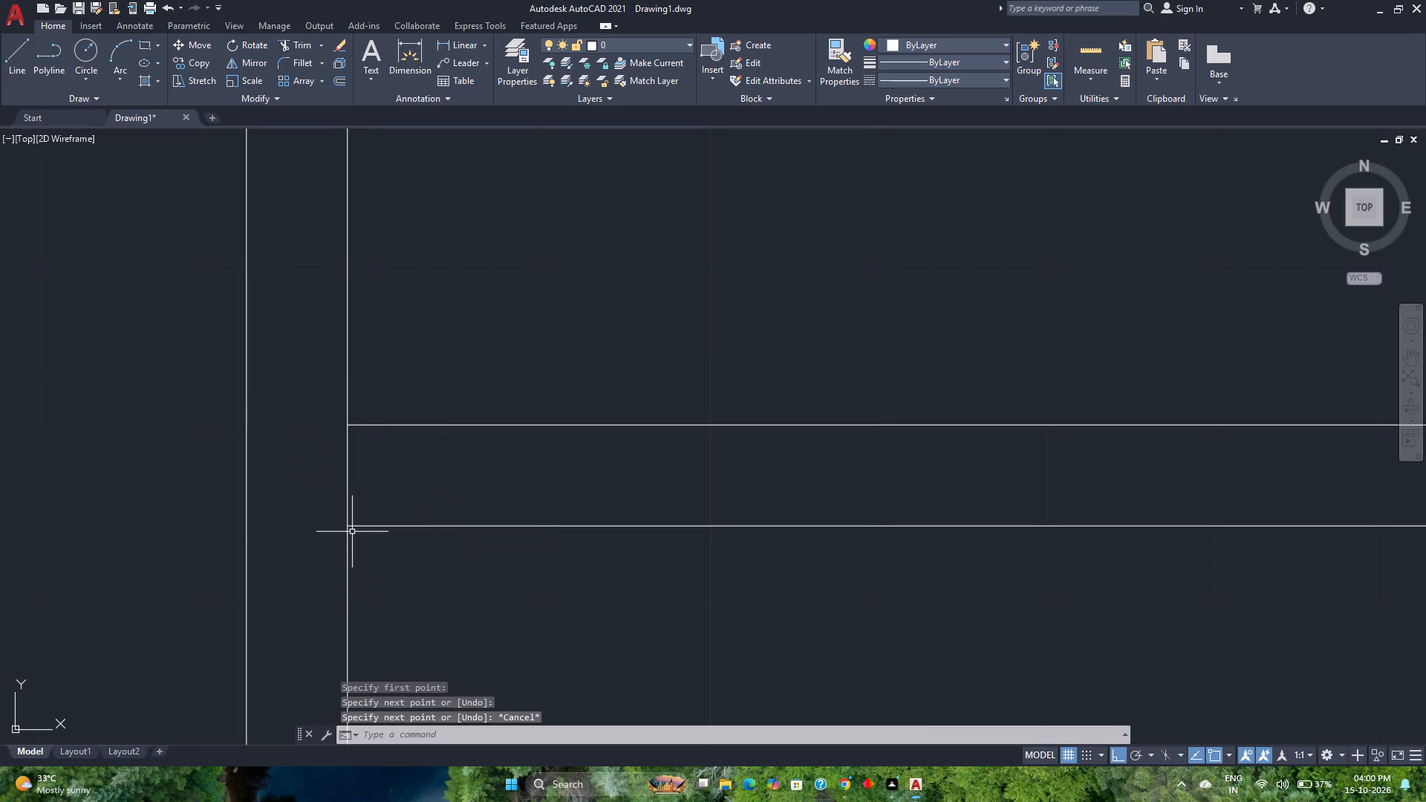
# Move the short cross line in the upper-right room's bottom wall 3" to the right.
pyautogui.scroll(3, 352, 532)
pyautogui.click(345, 481)
pyautogui.click(304, 478)
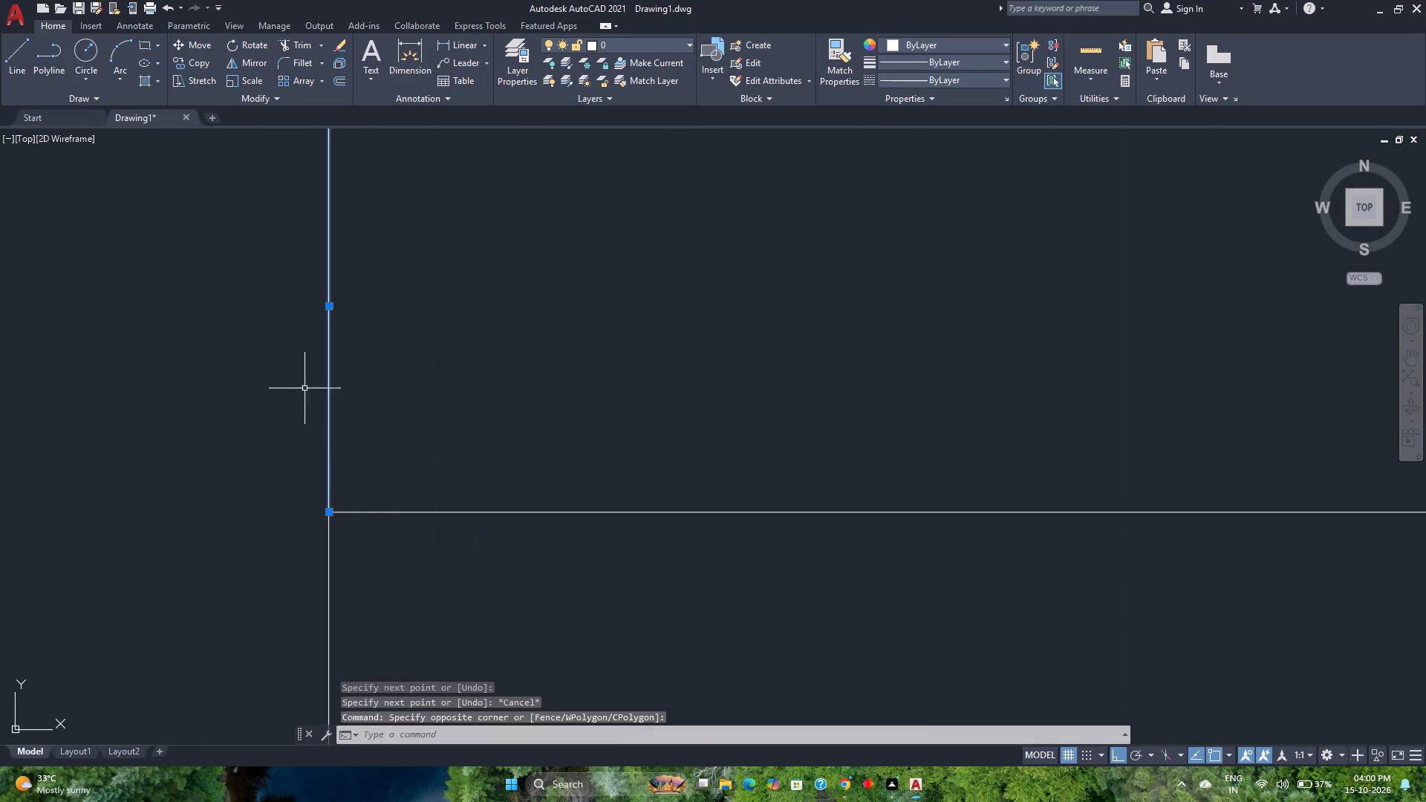
pyautogui.click(202, 44)
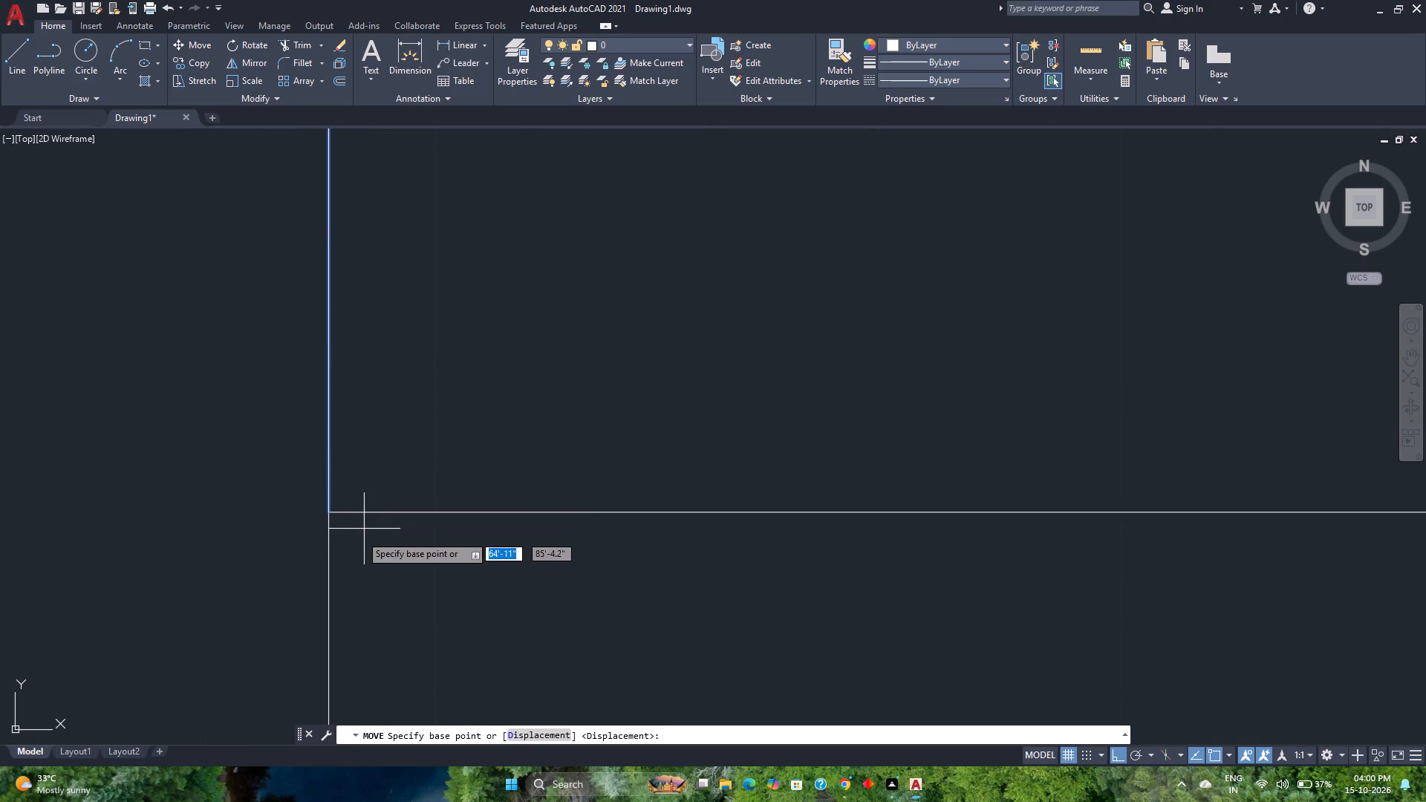
pyautogui.click(330, 517)
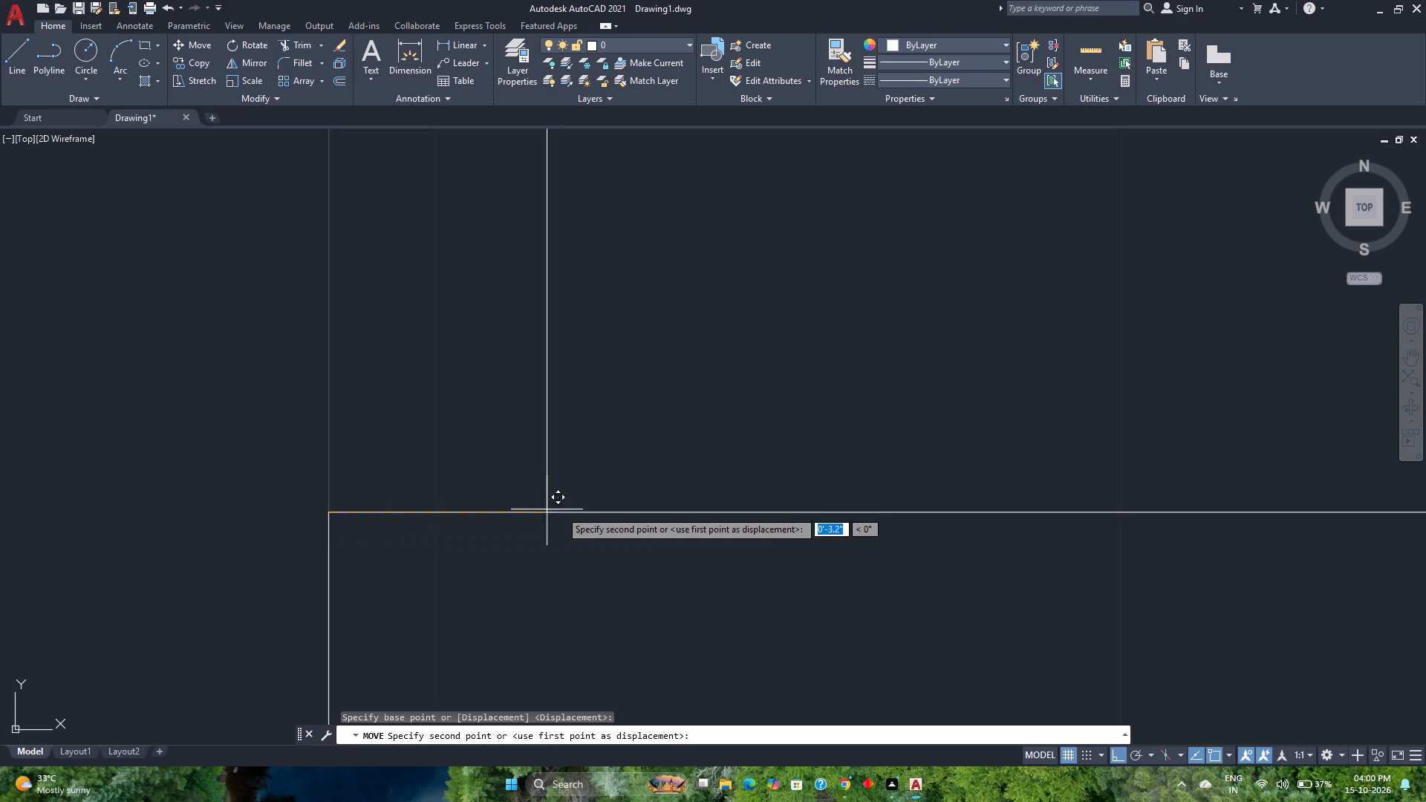
pyautogui.press('3')
pyautogui.press('Return')
# Offset the short cross line in the upper-right room's bottom wall 3' to the right.
pyautogui.scroll(-4, 649, 558)
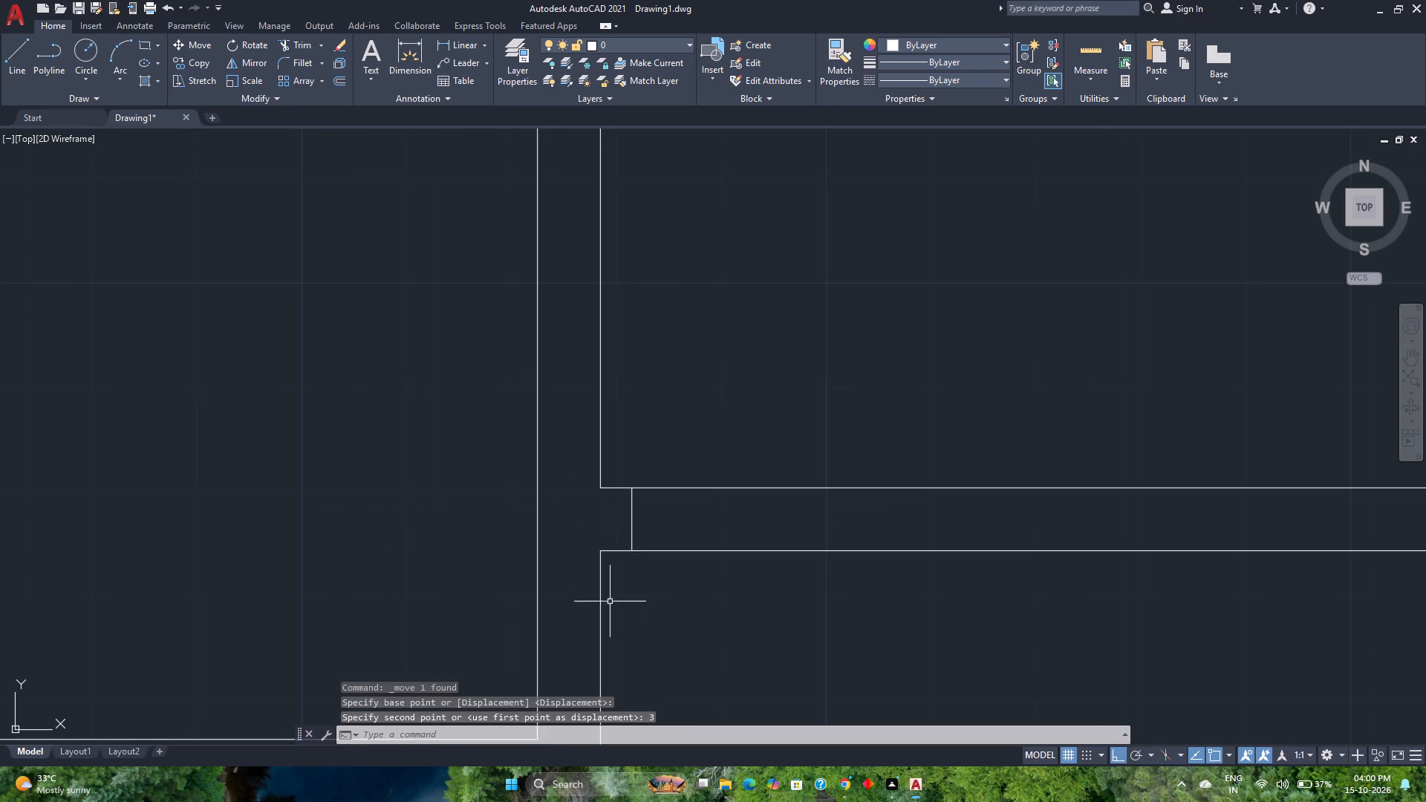
pyautogui.moveTo(637, 565); pyautogui.dragTo(403, 533, button='middle')
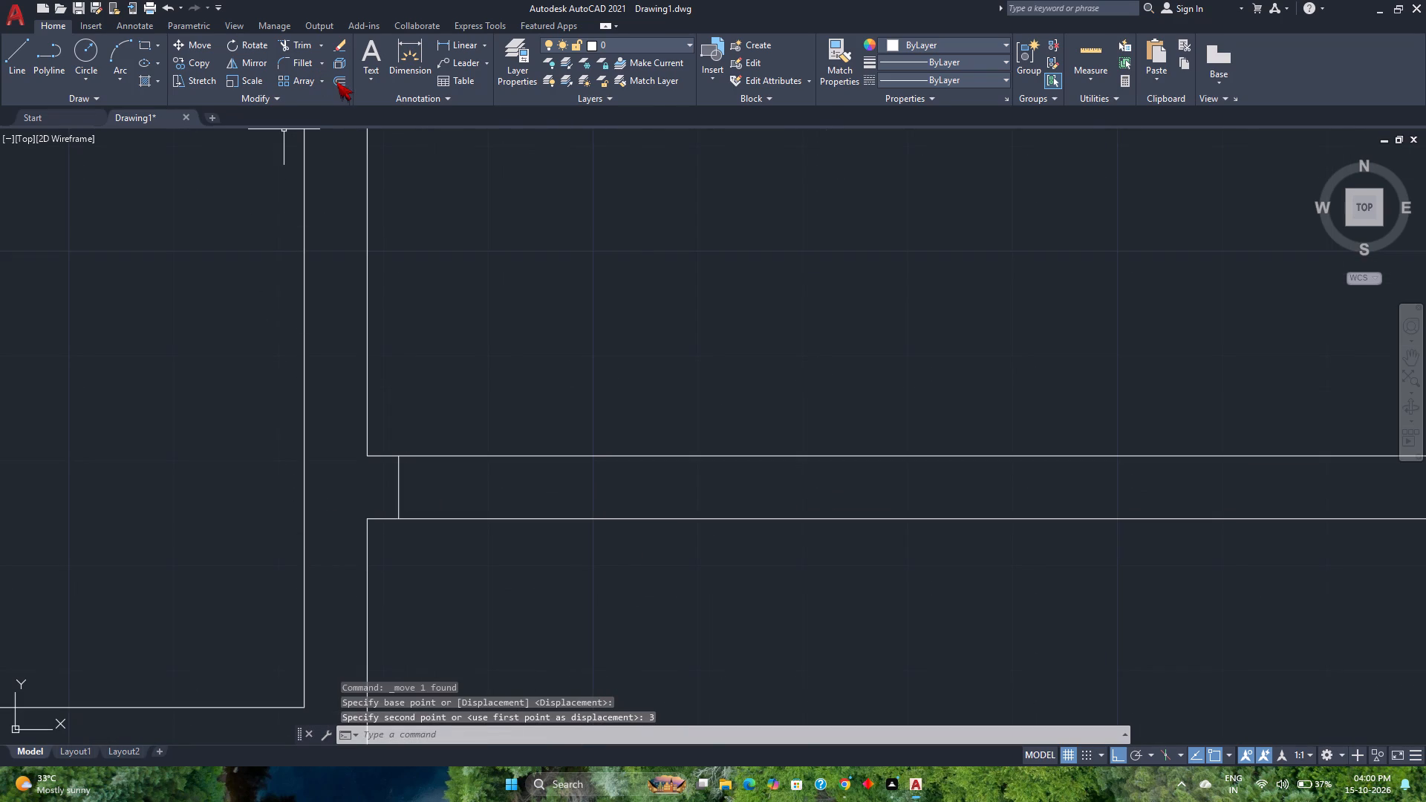
pyautogui.click(336, 82)
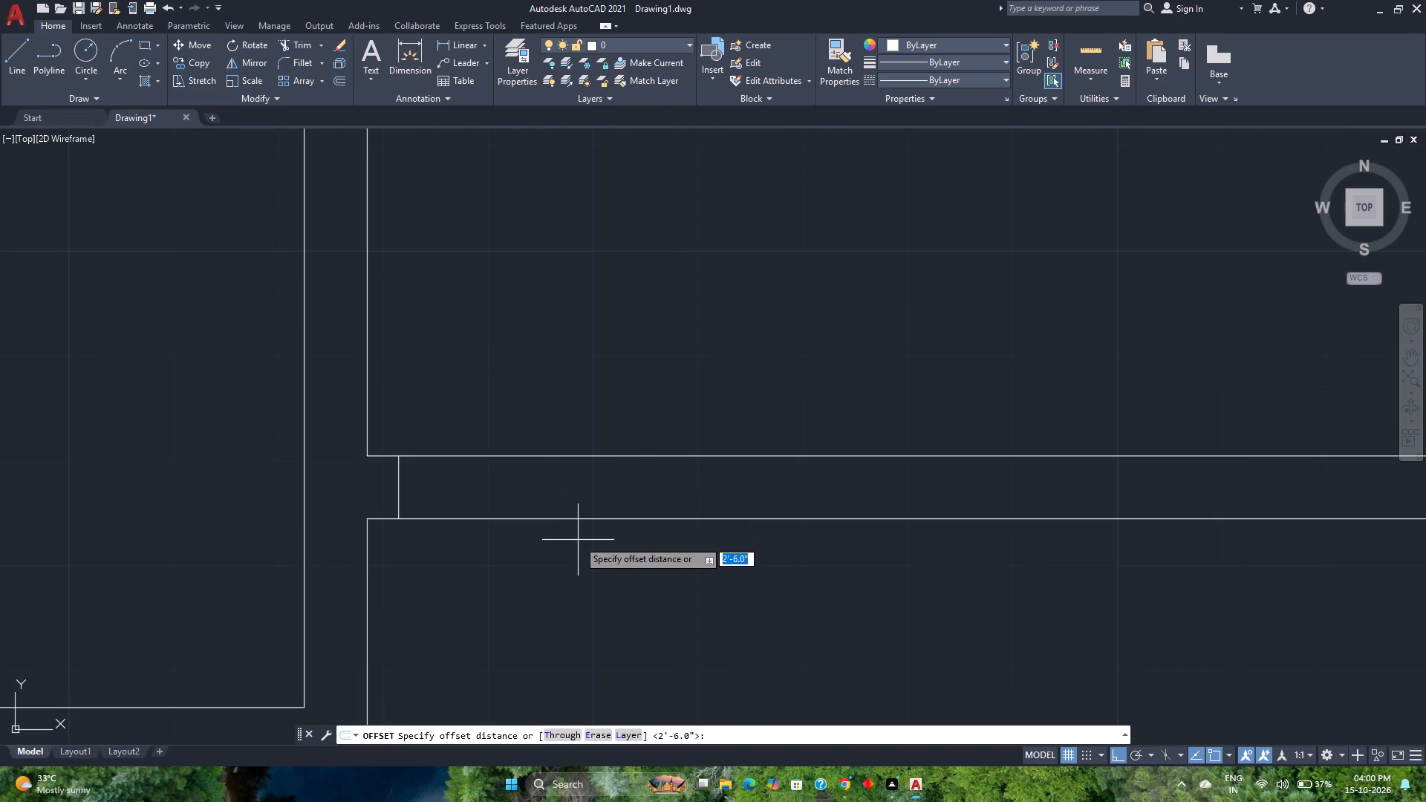
pyautogui.write("3'")
pyautogui.press('Return')
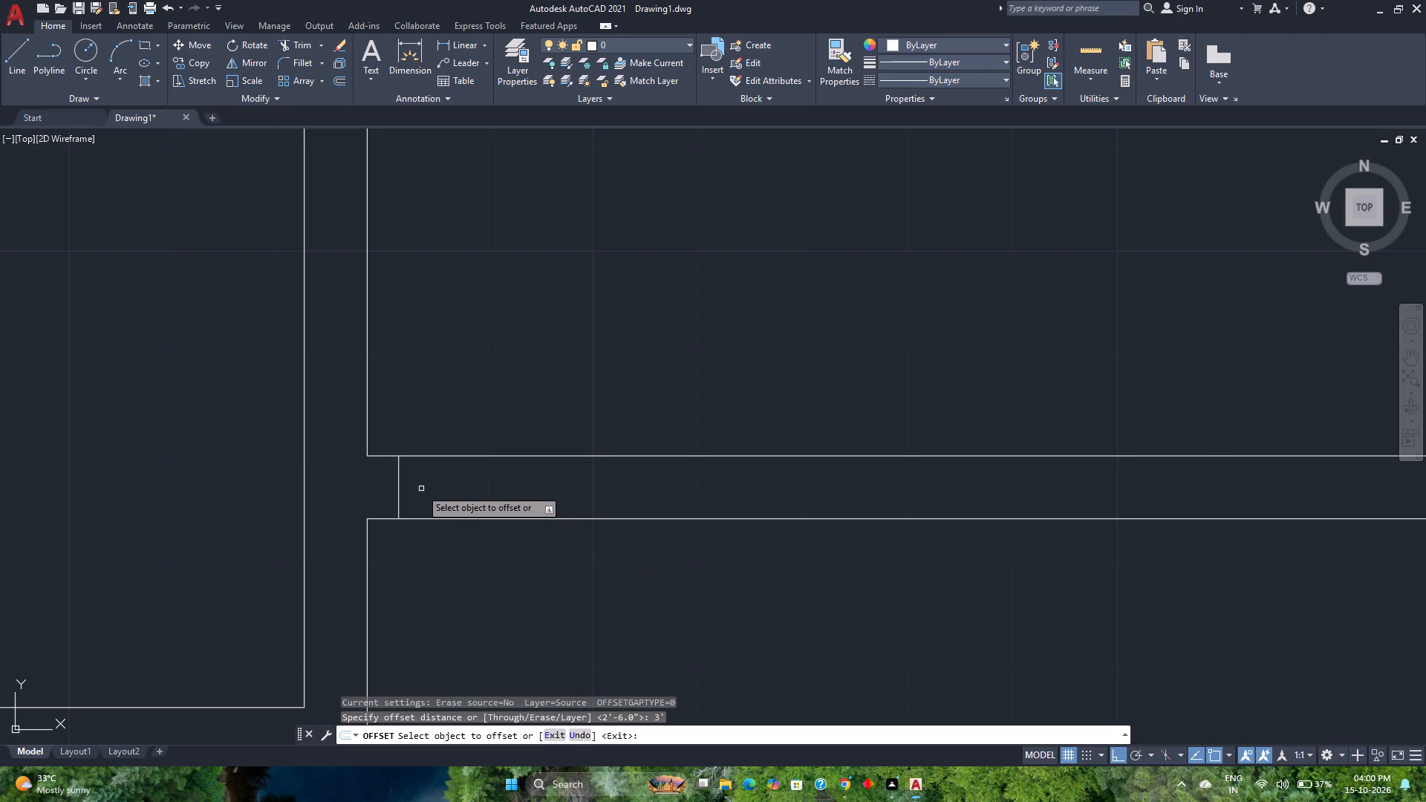
pyautogui.click(400, 490)
pyautogui.click(564, 493)
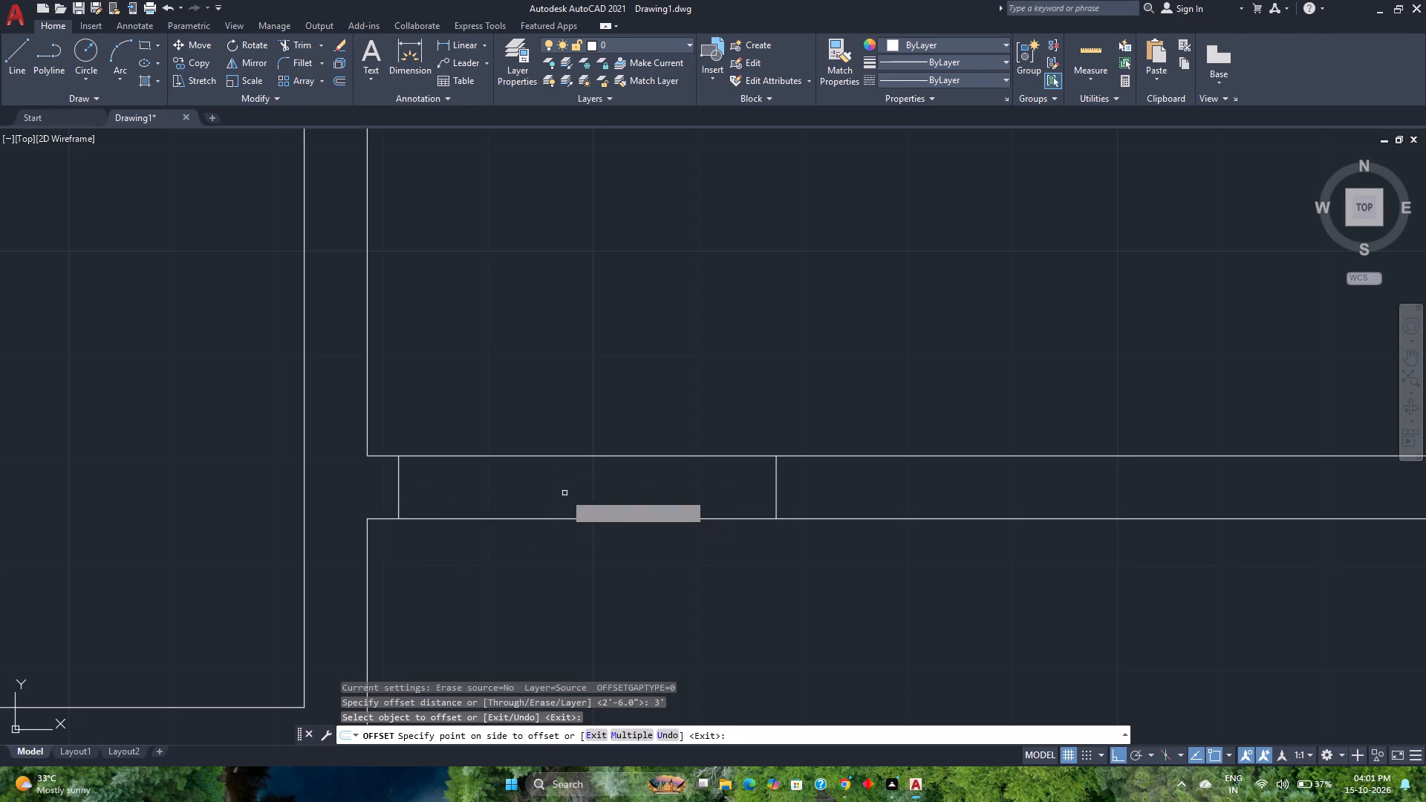
# Trim both faces of the upper-right room's bottom wall between the two cross lines to create a door opening.
pyautogui.press('Escape')
pyautogui.write('tr')
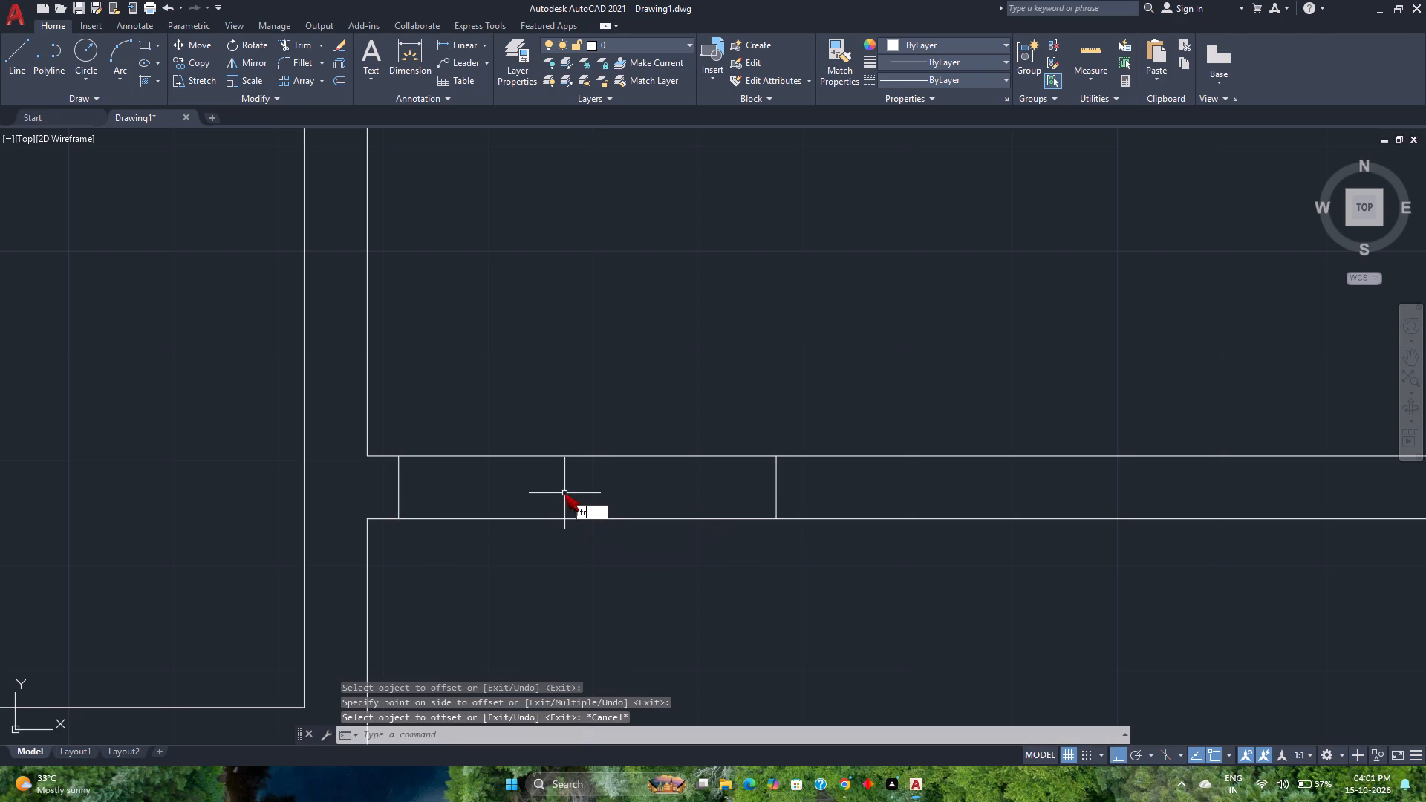
pyautogui.press('Return')
pyautogui.click(564, 444)
pyautogui.click(564, 582)
pyautogui.press('space')
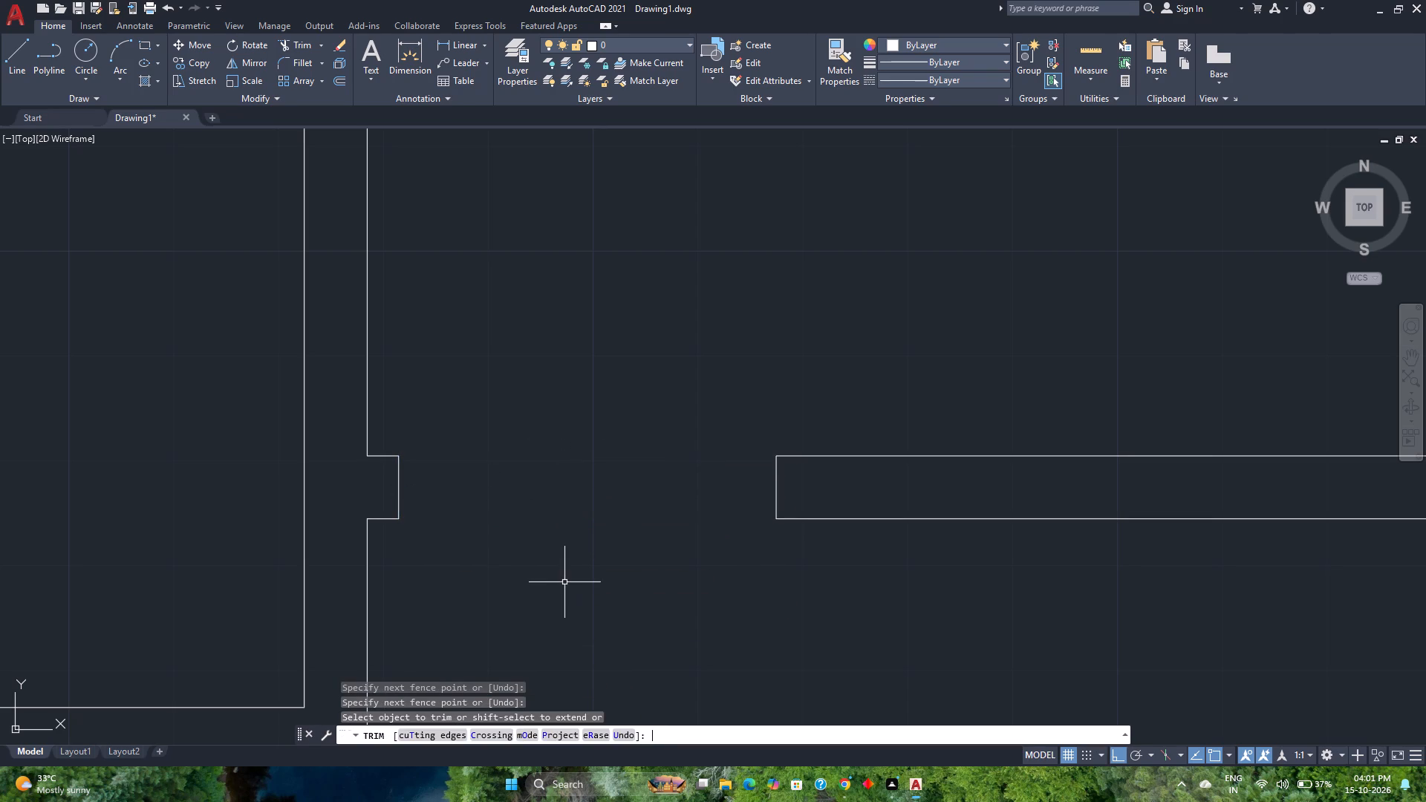
# Draw a short horizontal line across the lower-left room's right wall, level with the lower face of the partition wall.
pyautogui.scroll(-6, 568, 582)
pyautogui.moveTo(584, 610); pyautogui.dragTo(613, 494, button='middle')
pyautogui.middleClick(619, 483)
pyautogui.moveTo(623, 475); pyautogui.dragTo(634, 453, button='middle')
pyautogui.scroll(-2, 675, 444)
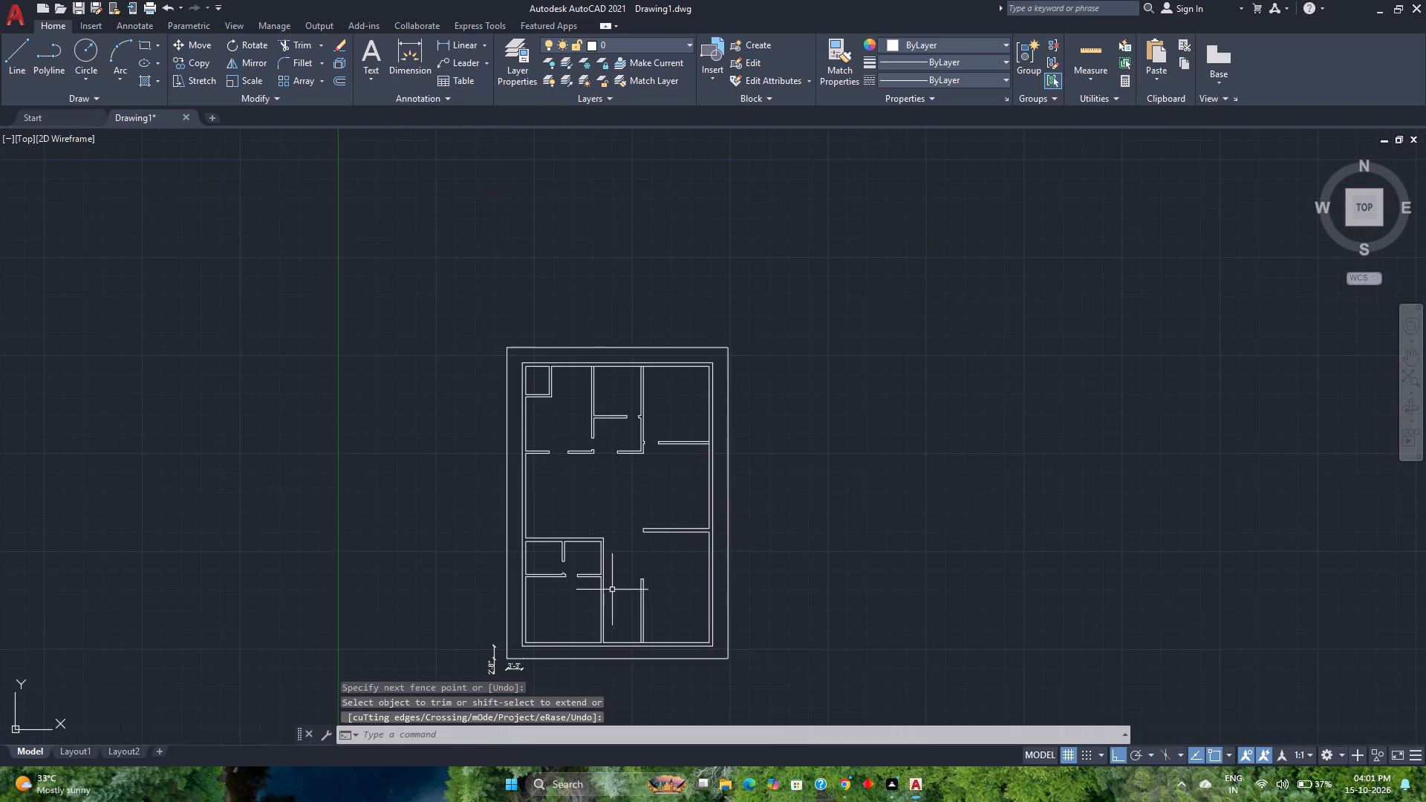
pyautogui.scroll(2, 570, 619)
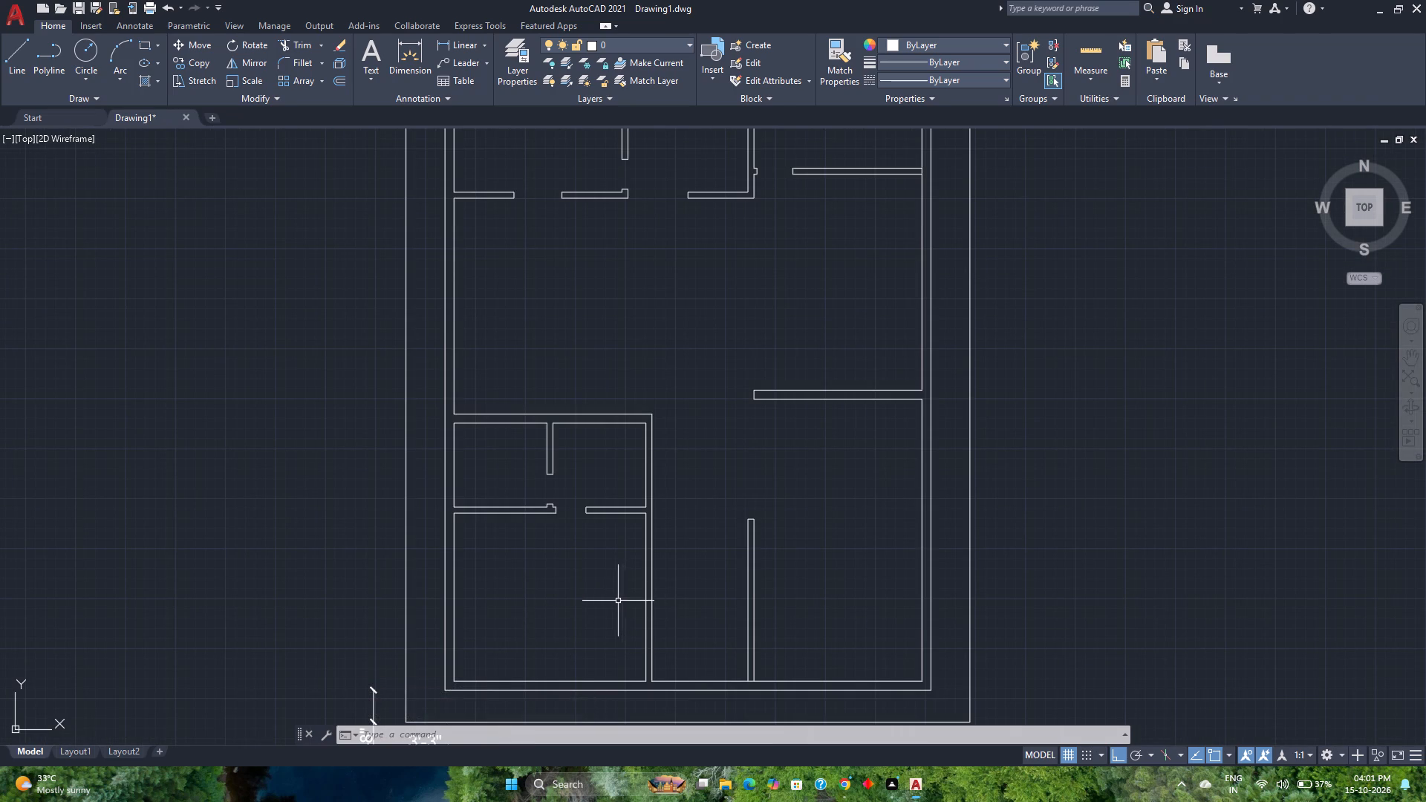
pyautogui.scroll(3, 580, 451)
pyautogui.moveTo(597, 590); pyautogui.dragTo(487, 489, button='middle')
pyautogui.moveTo(484, 486); pyautogui.dragTo(477, 479, button='middle')
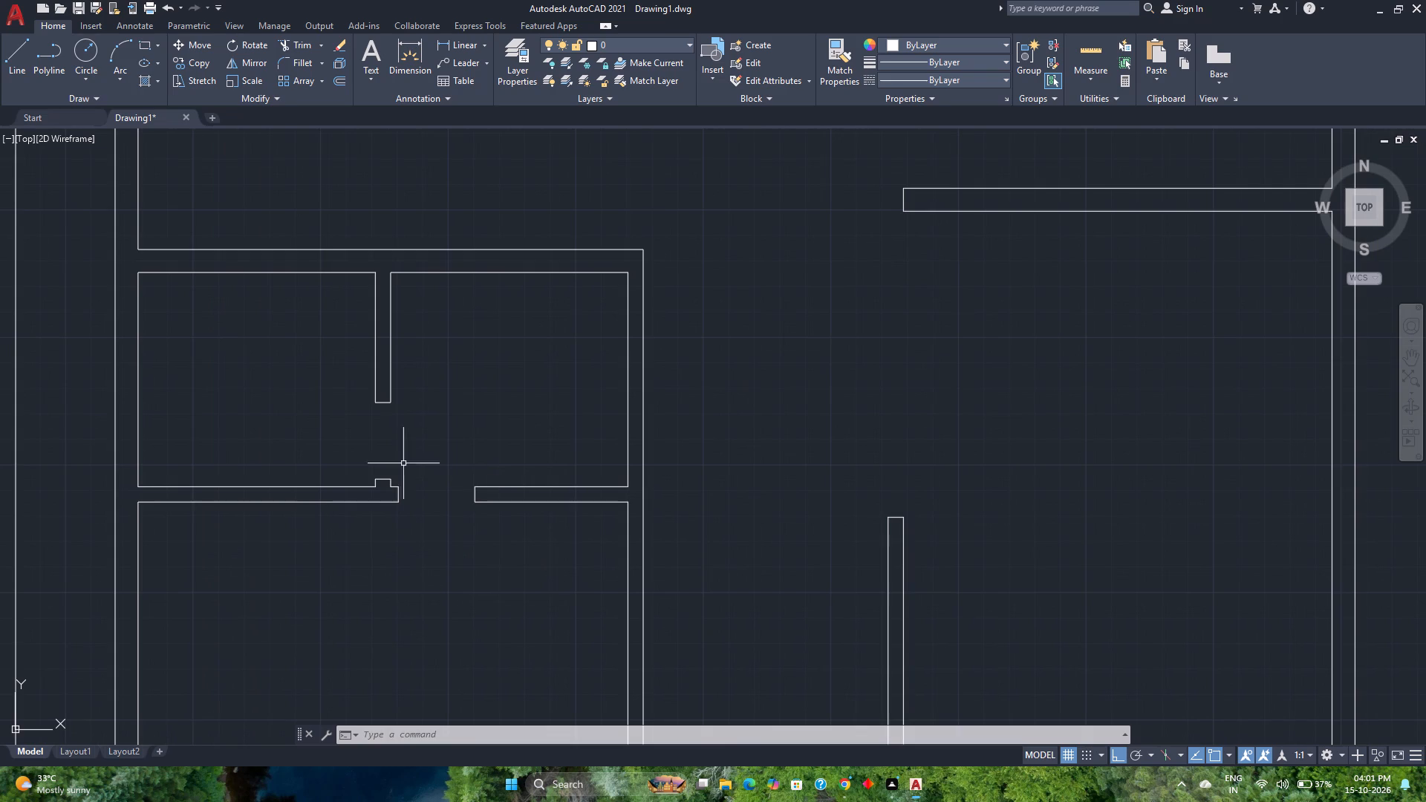
pyautogui.click(16, 47)
pyautogui.scroll(2, 650, 538)
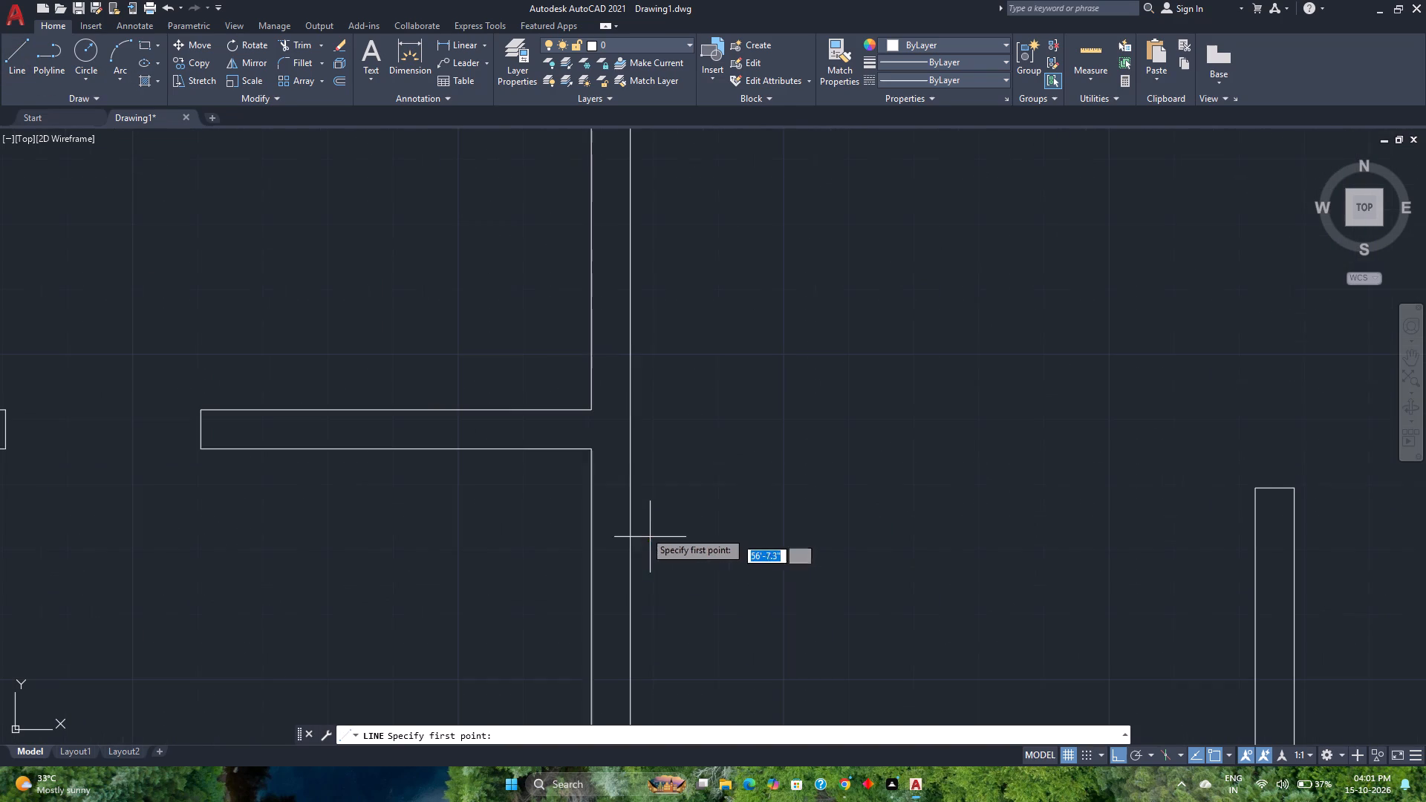
pyautogui.click(590, 455)
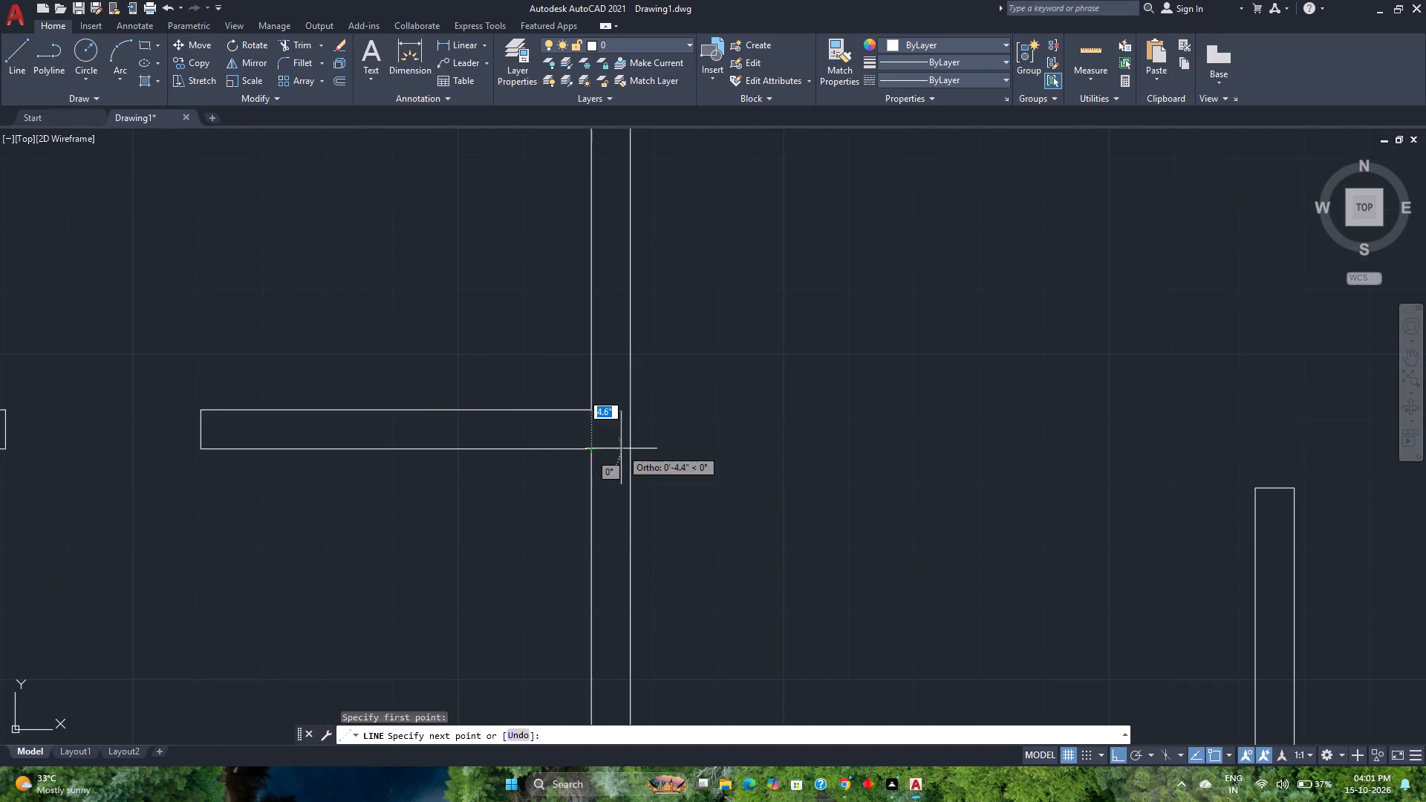
pyautogui.click(629, 448)
pyautogui.press('`')
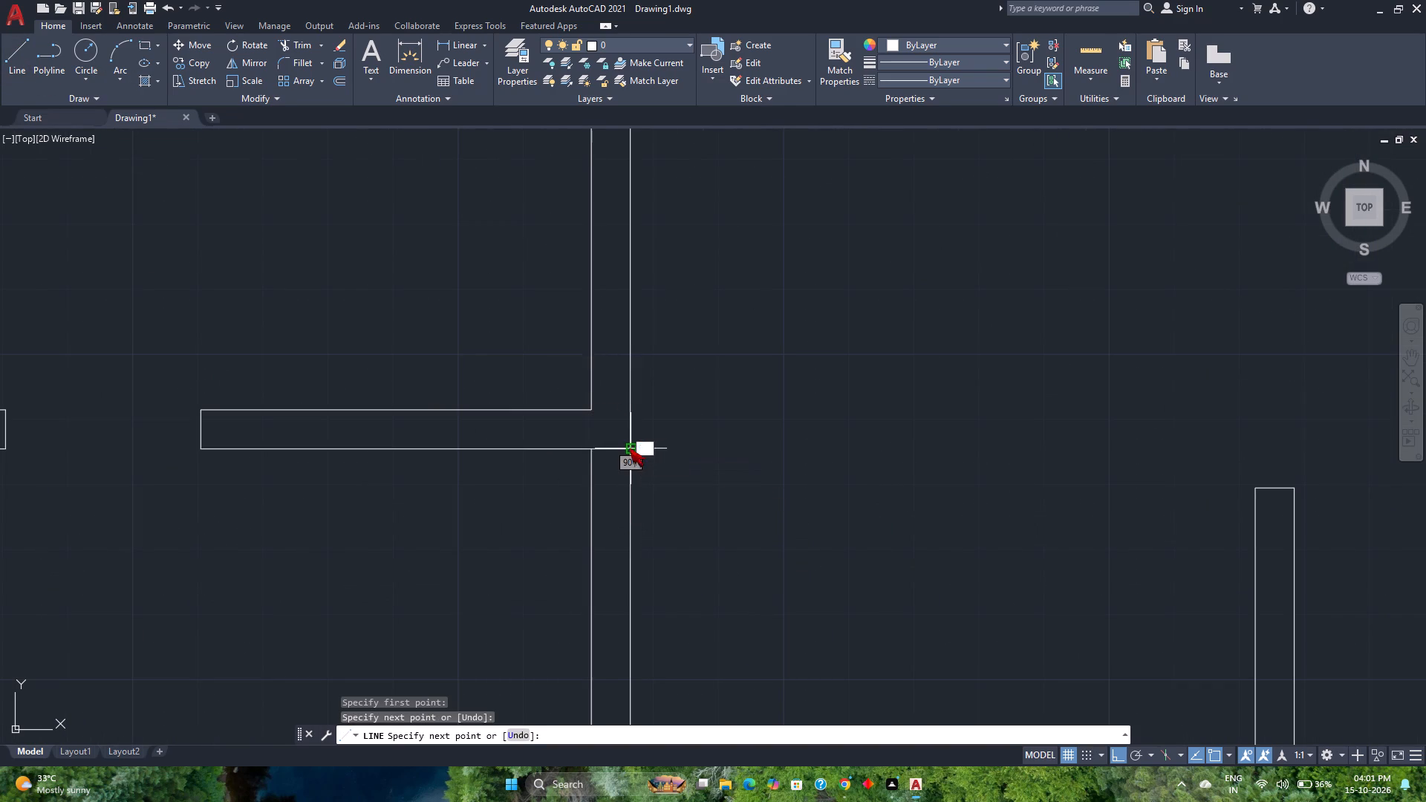
pyautogui.press('Escape')
pyautogui.scroll(2, 623, 463)
pyautogui.press('Escape')
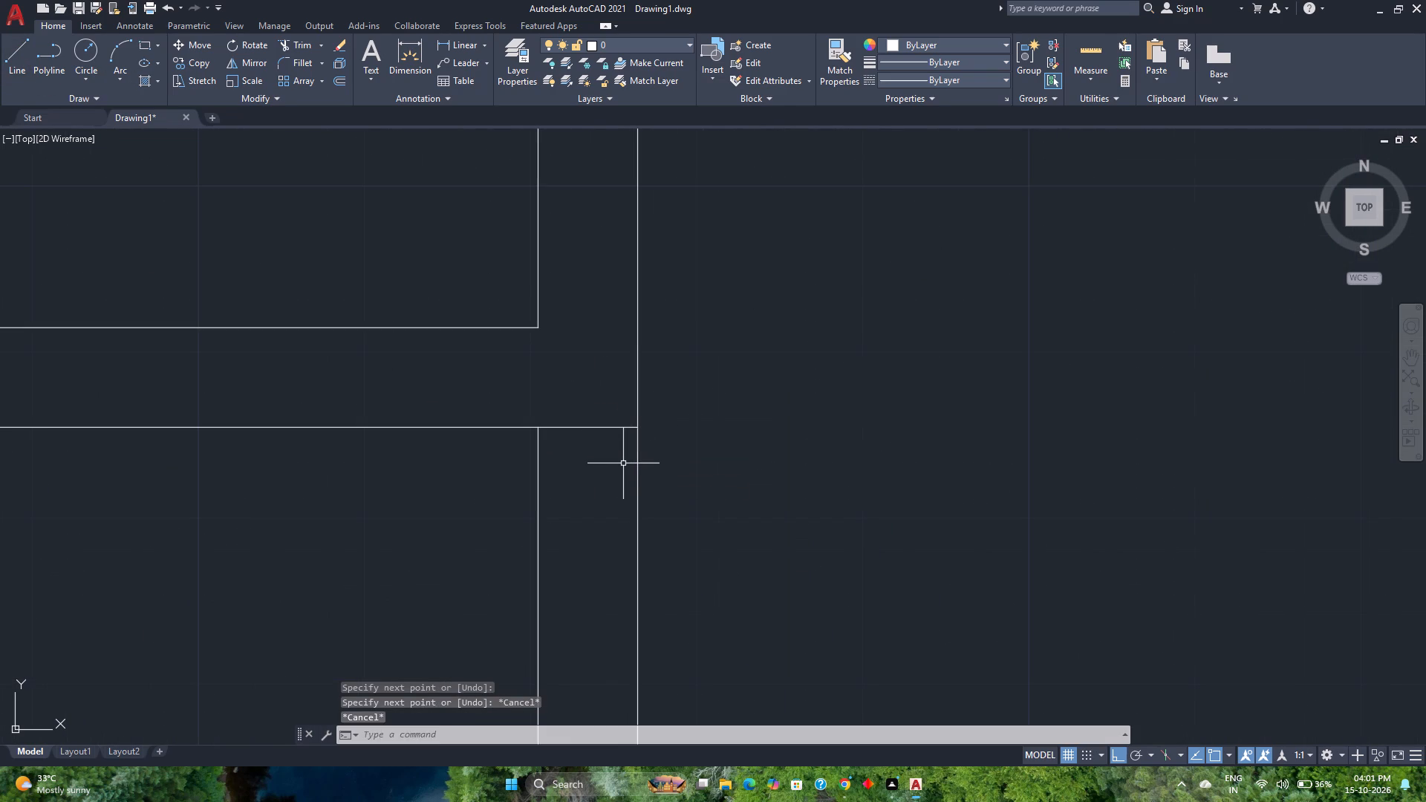
# Move the short cross line in the lower-left room's right wall 3" down.
pyautogui.click(623, 463)
pyautogui.click(579, 414)
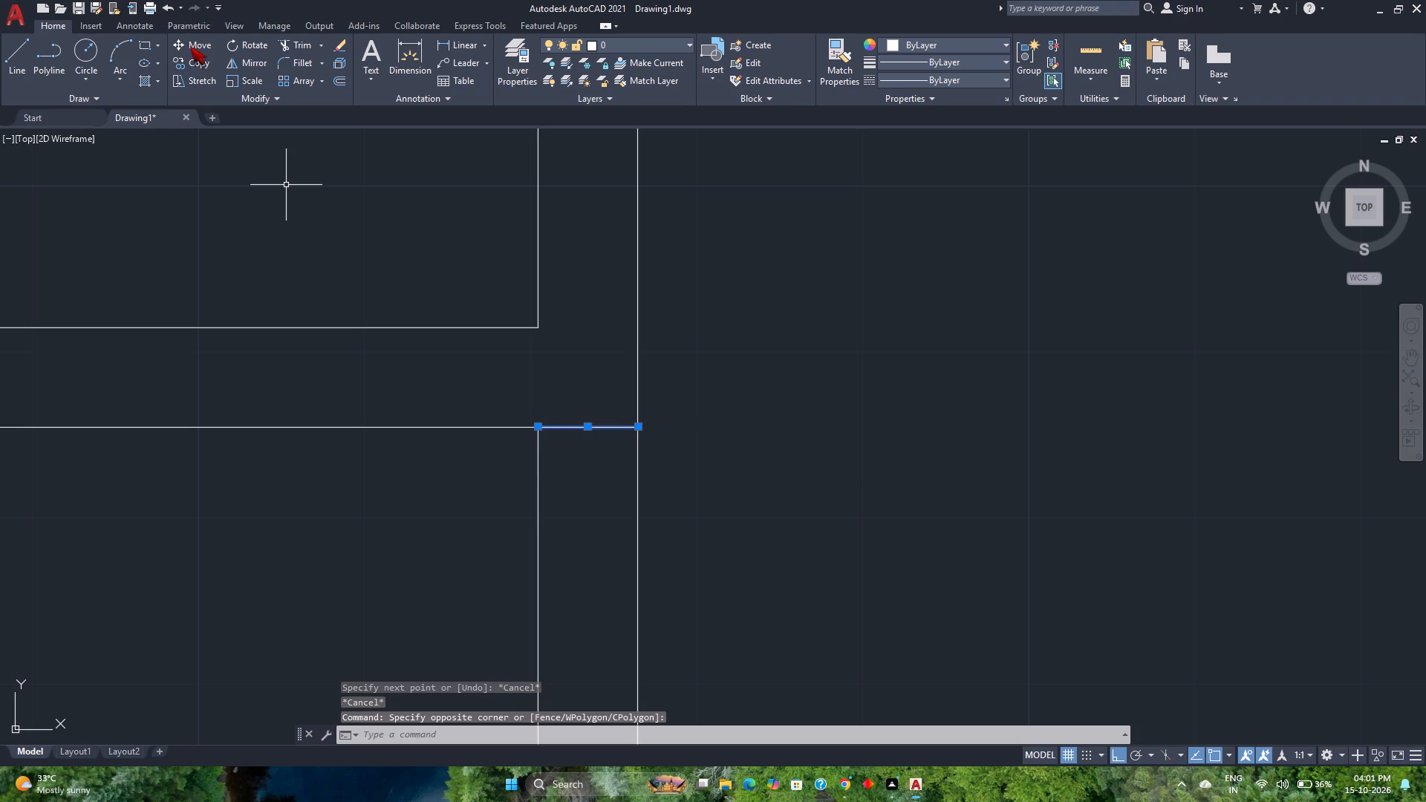
pyautogui.click(190, 46)
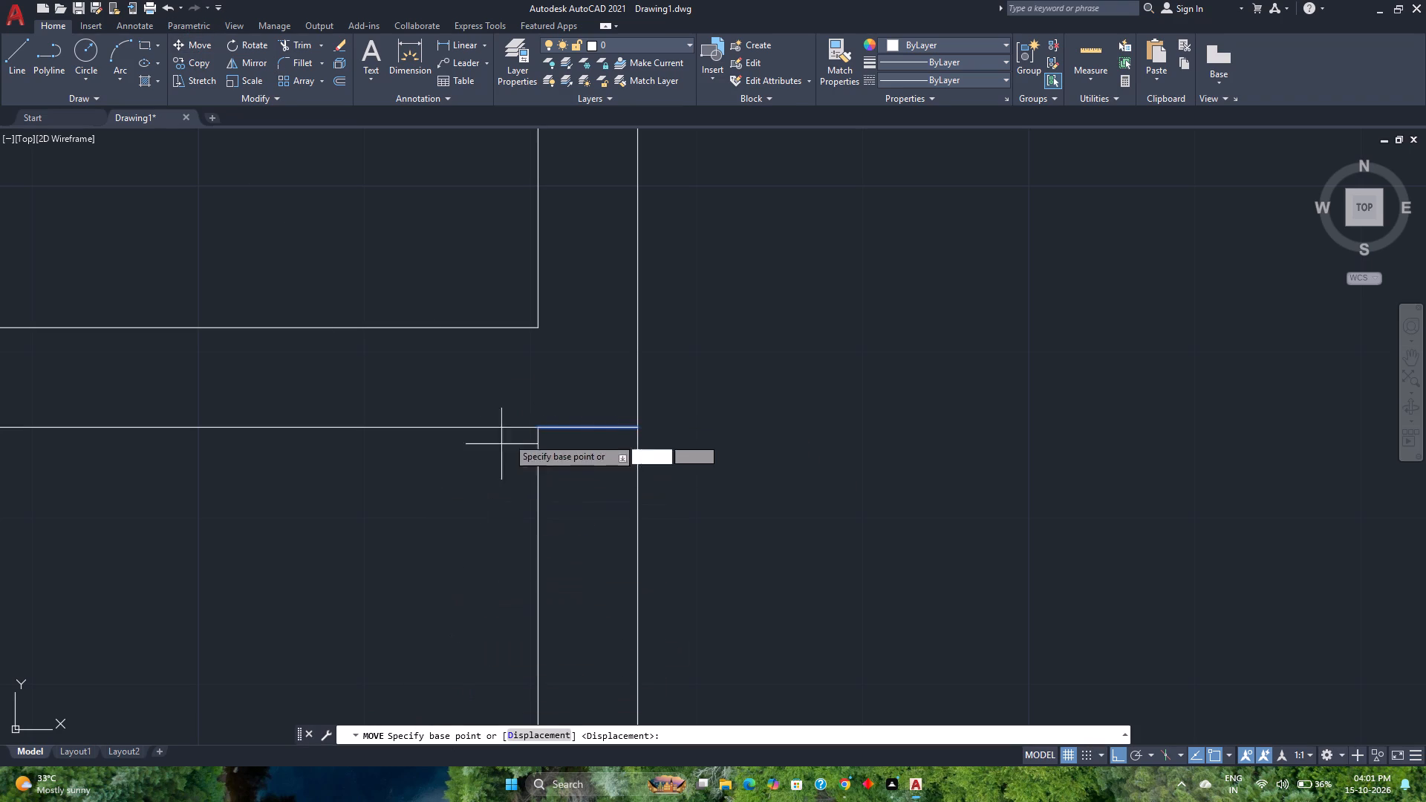
pyautogui.click(541, 427)
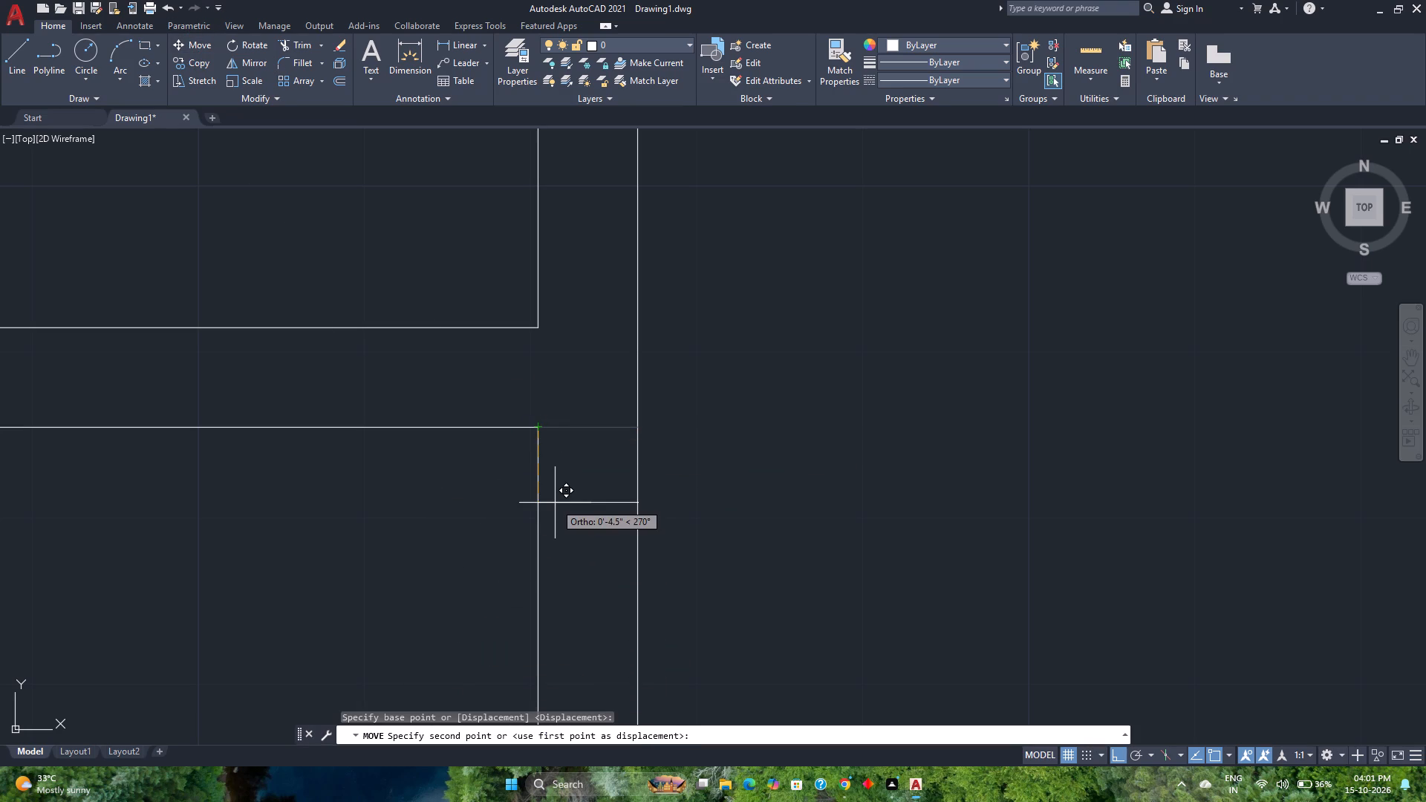
pyautogui.press('3')
pyautogui.press('Return')
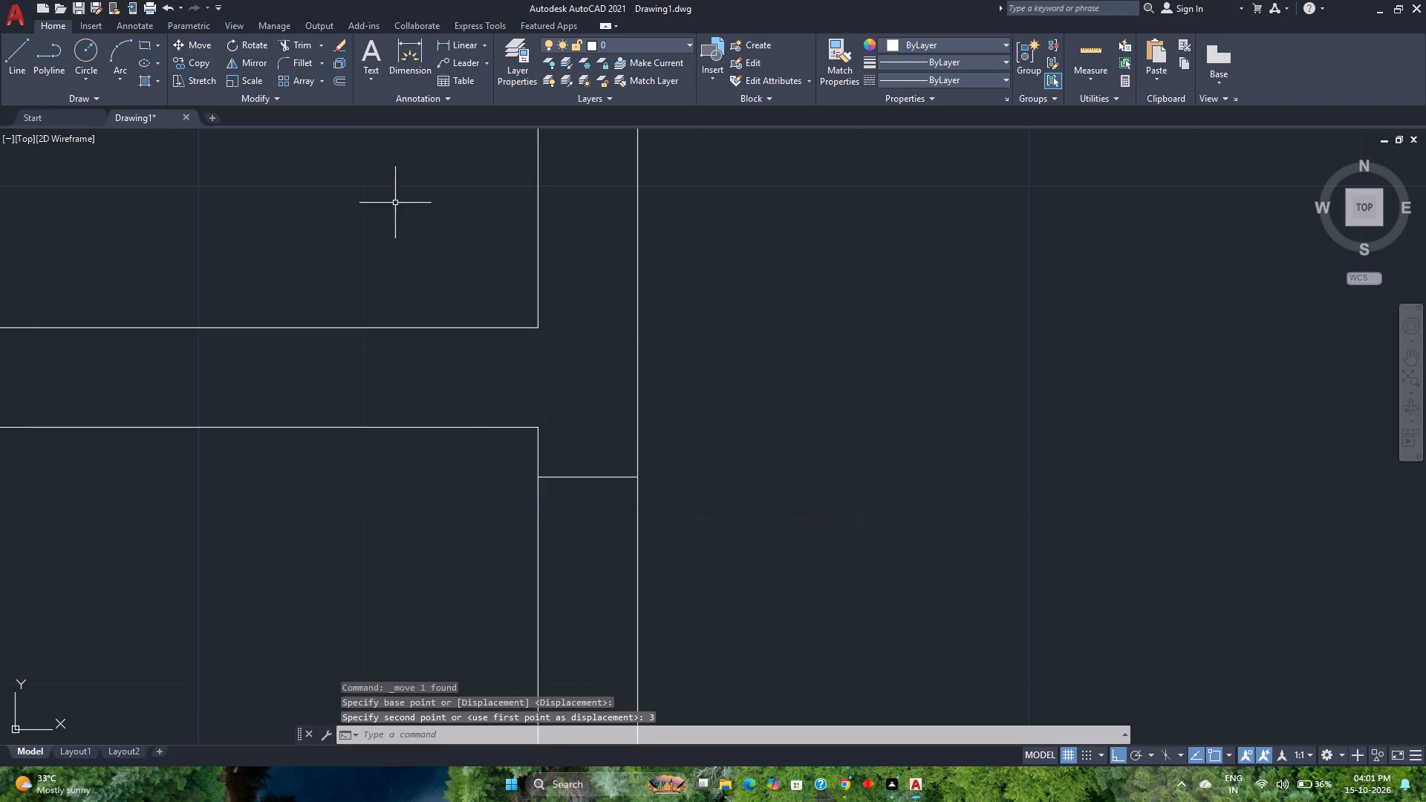
# Offset the short cross line in the lower-left room's right wall 3' downward.
pyautogui.click(340, 85)
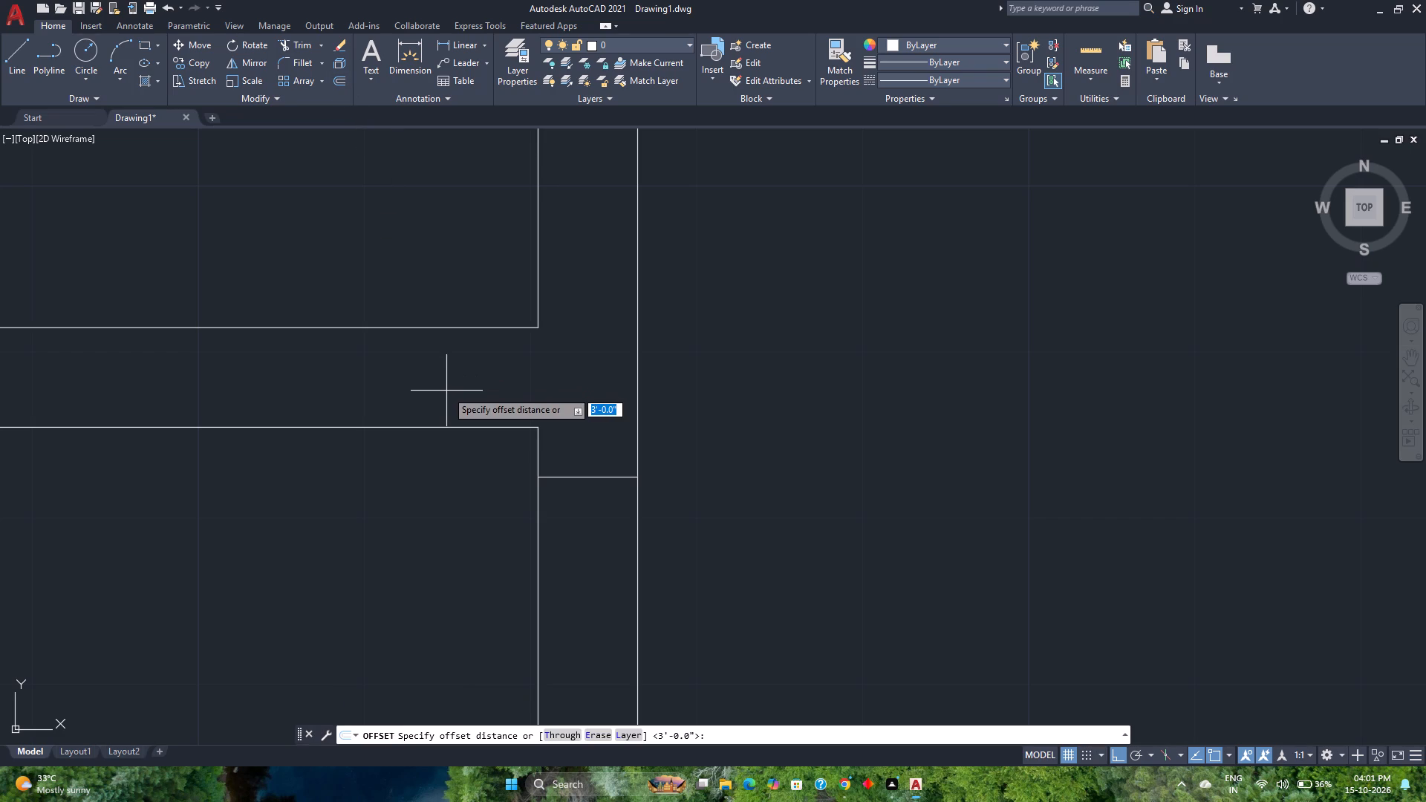
pyautogui.press('Return')
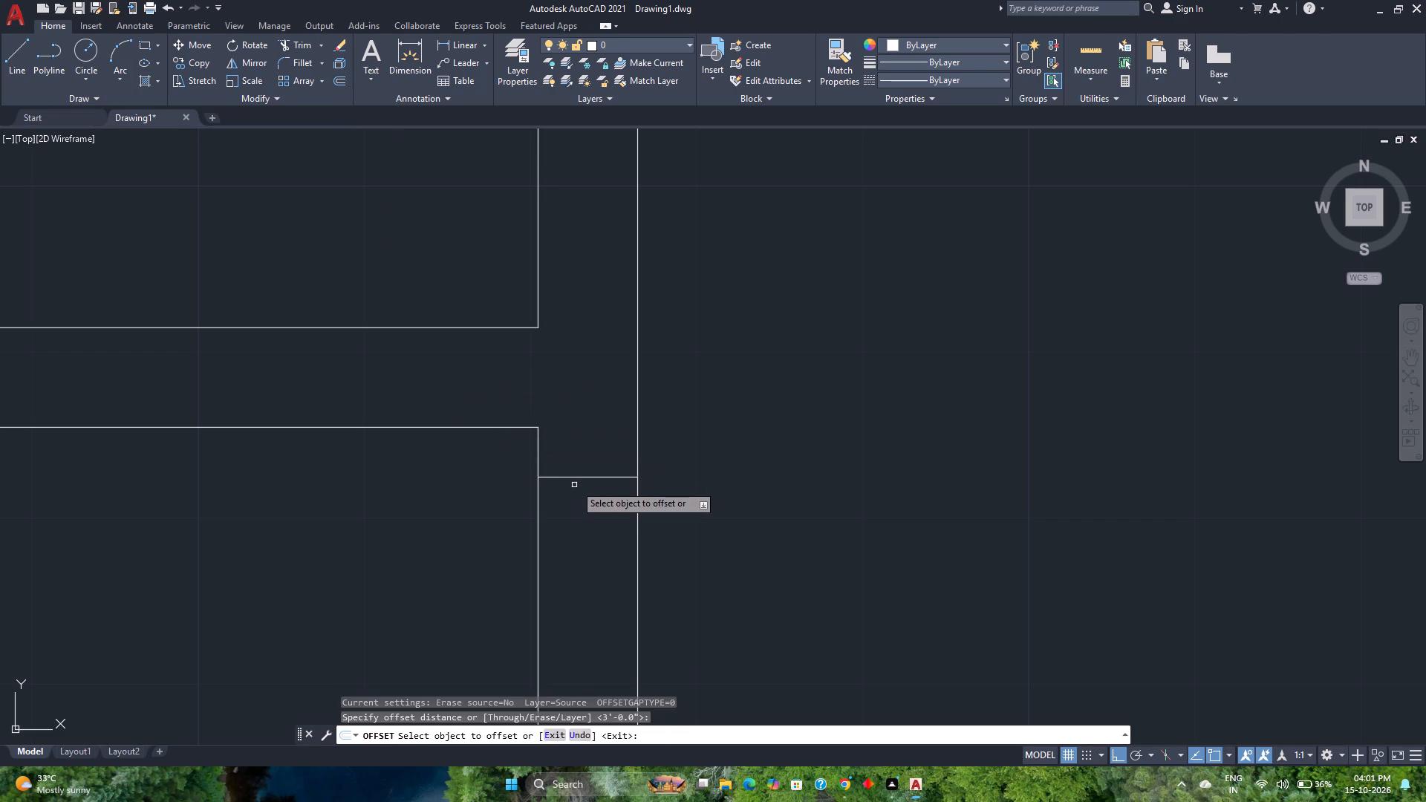
pyautogui.click(576, 478)
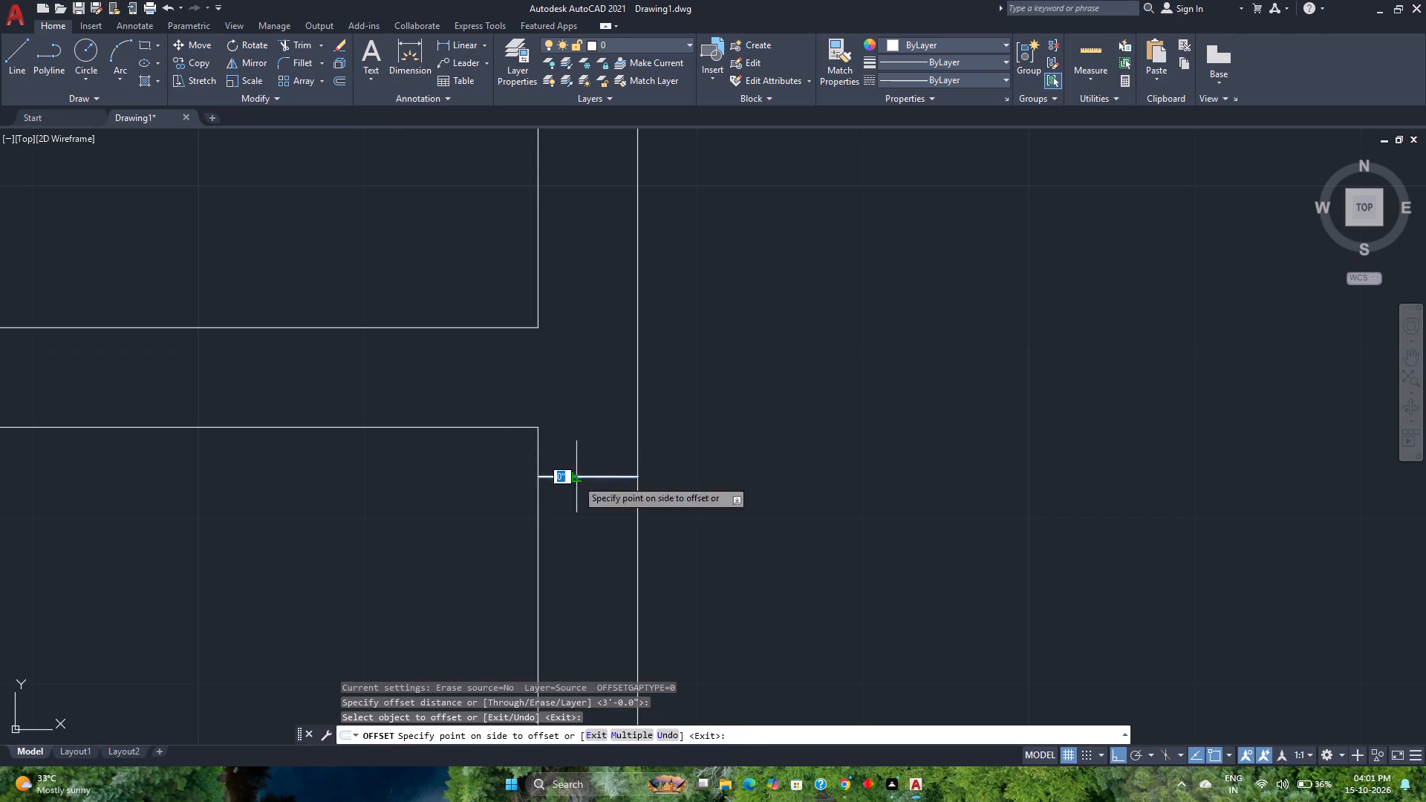
pyautogui.scroll(-3, 579, 512)
pyautogui.moveTo(574, 550); pyautogui.dragTo(547, 439, button='middle')
pyautogui.middleClick(547, 439)
pyautogui.moveTo(547, 427); pyautogui.dragTo(547, 420, button='middle')
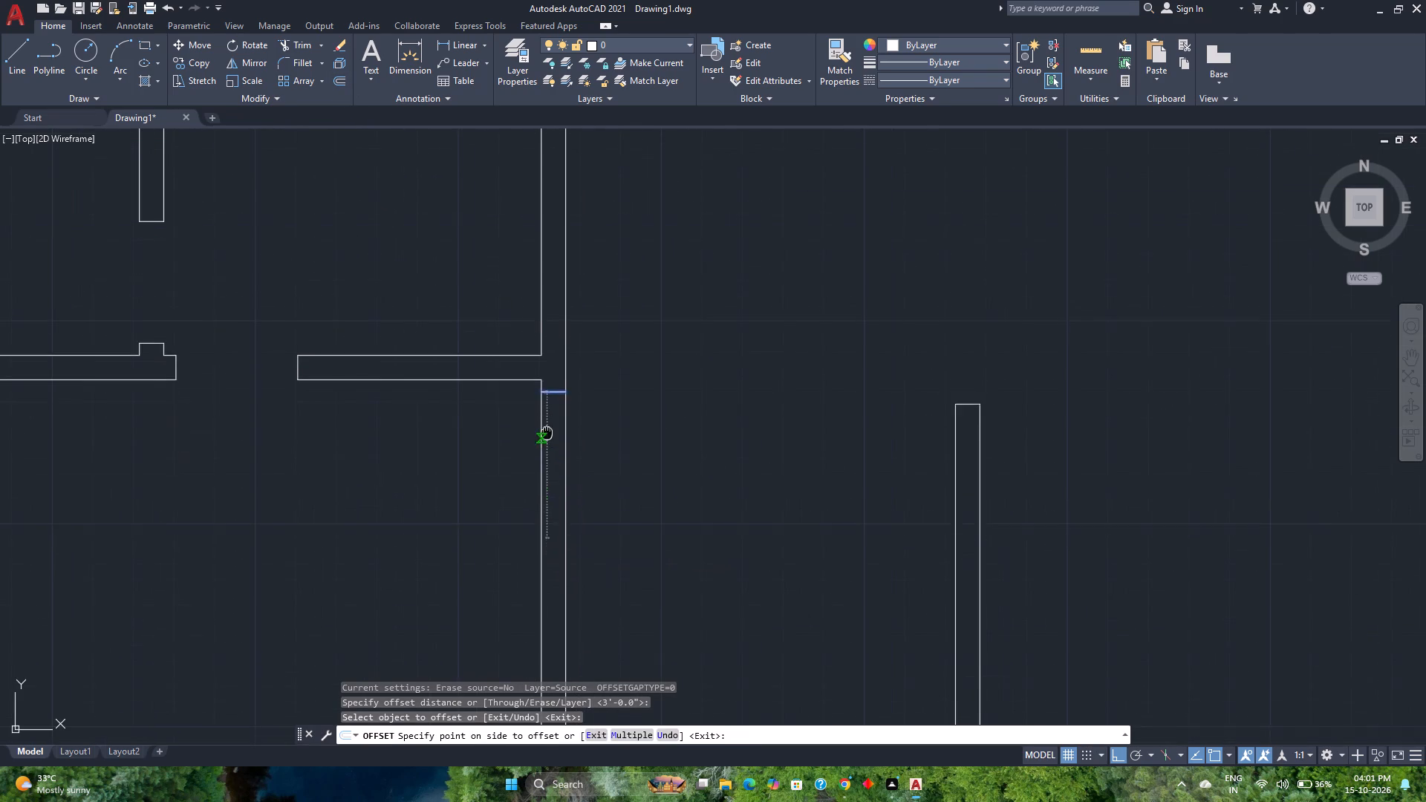
pyautogui.click(553, 504)
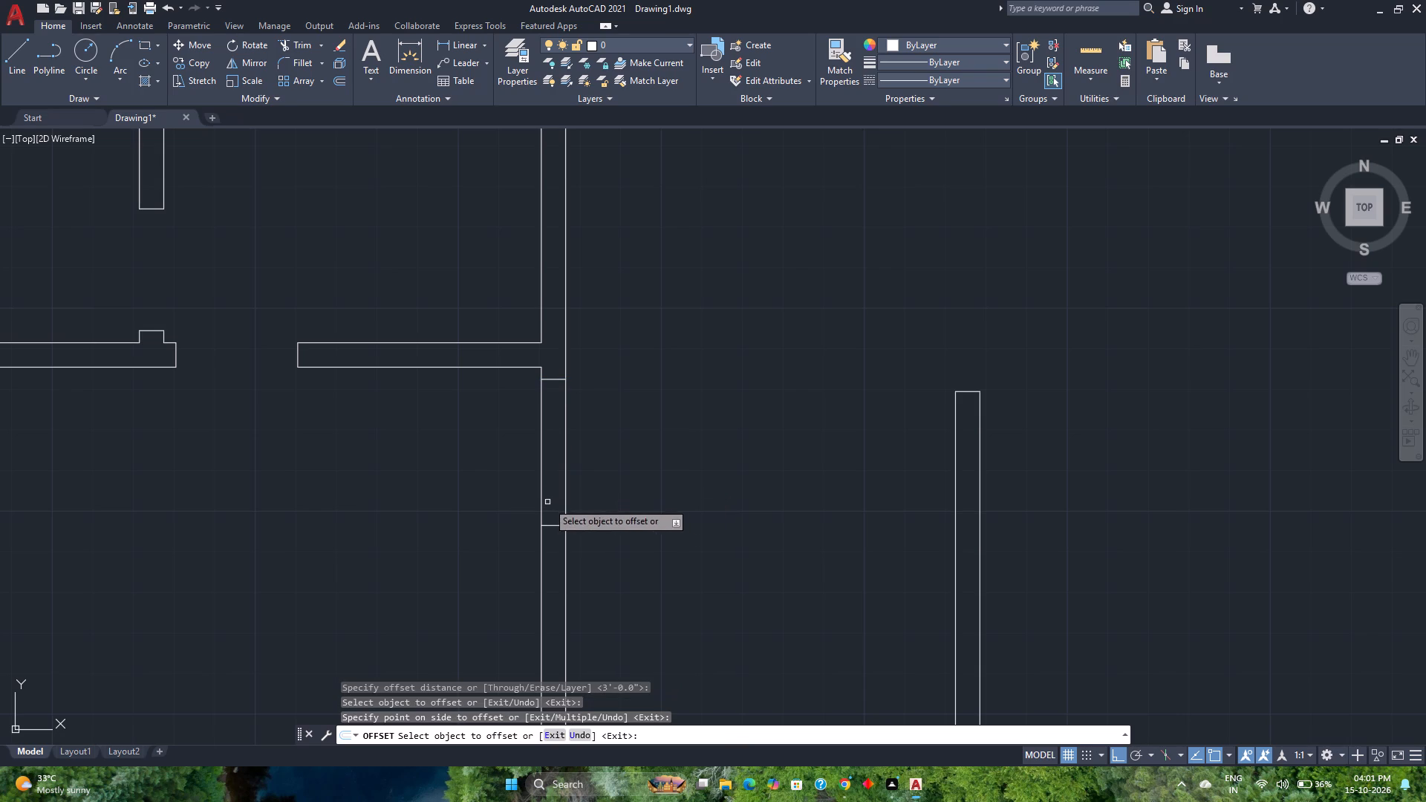
pyautogui.press('Escape')
# Trim both faces of the lower-left room's right wall between the two cross lines to create a door opening.
pyautogui.write('tr')
pyautogui.press('Return')
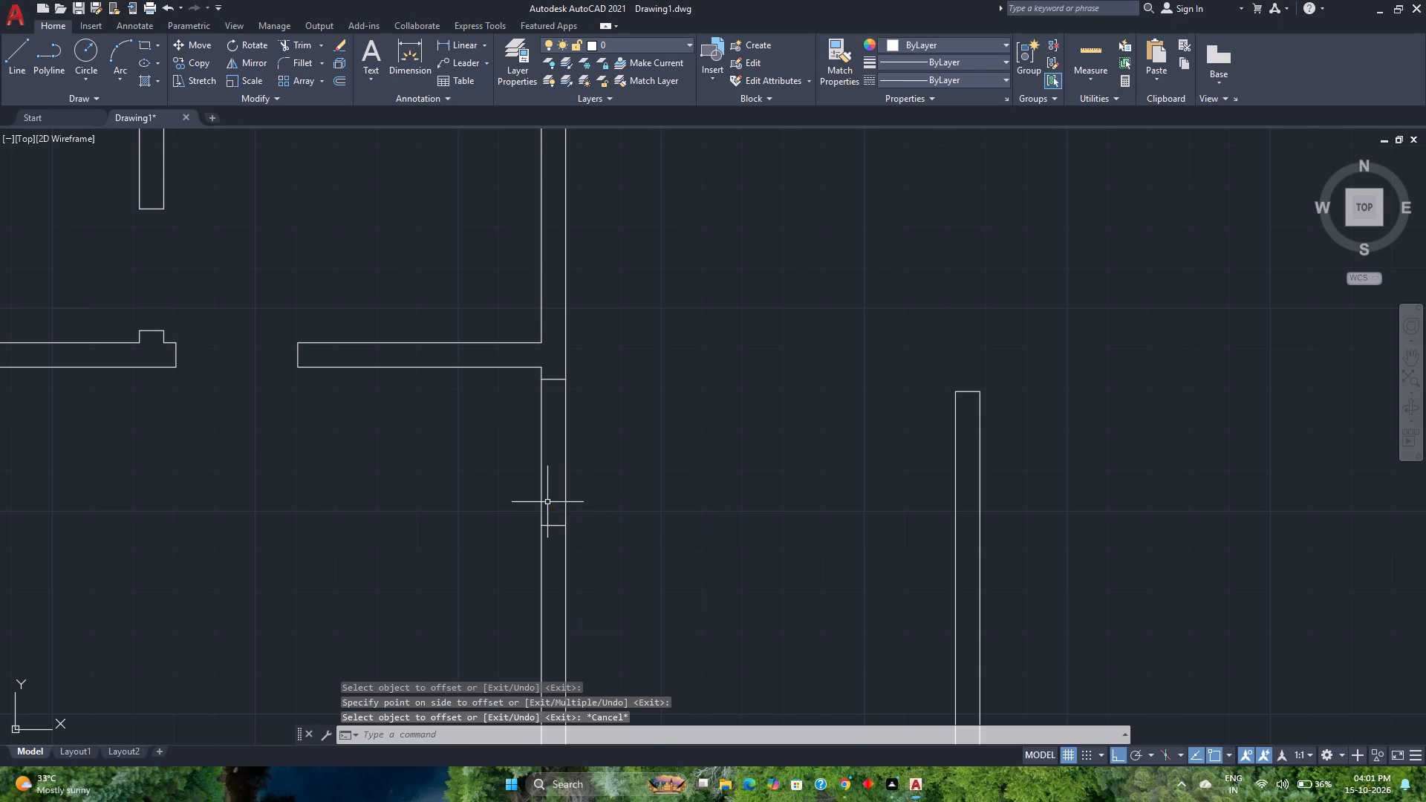
pyautogui.click(613, 480)
pyautogui.click(424, 456)
pyautogui.press('space')
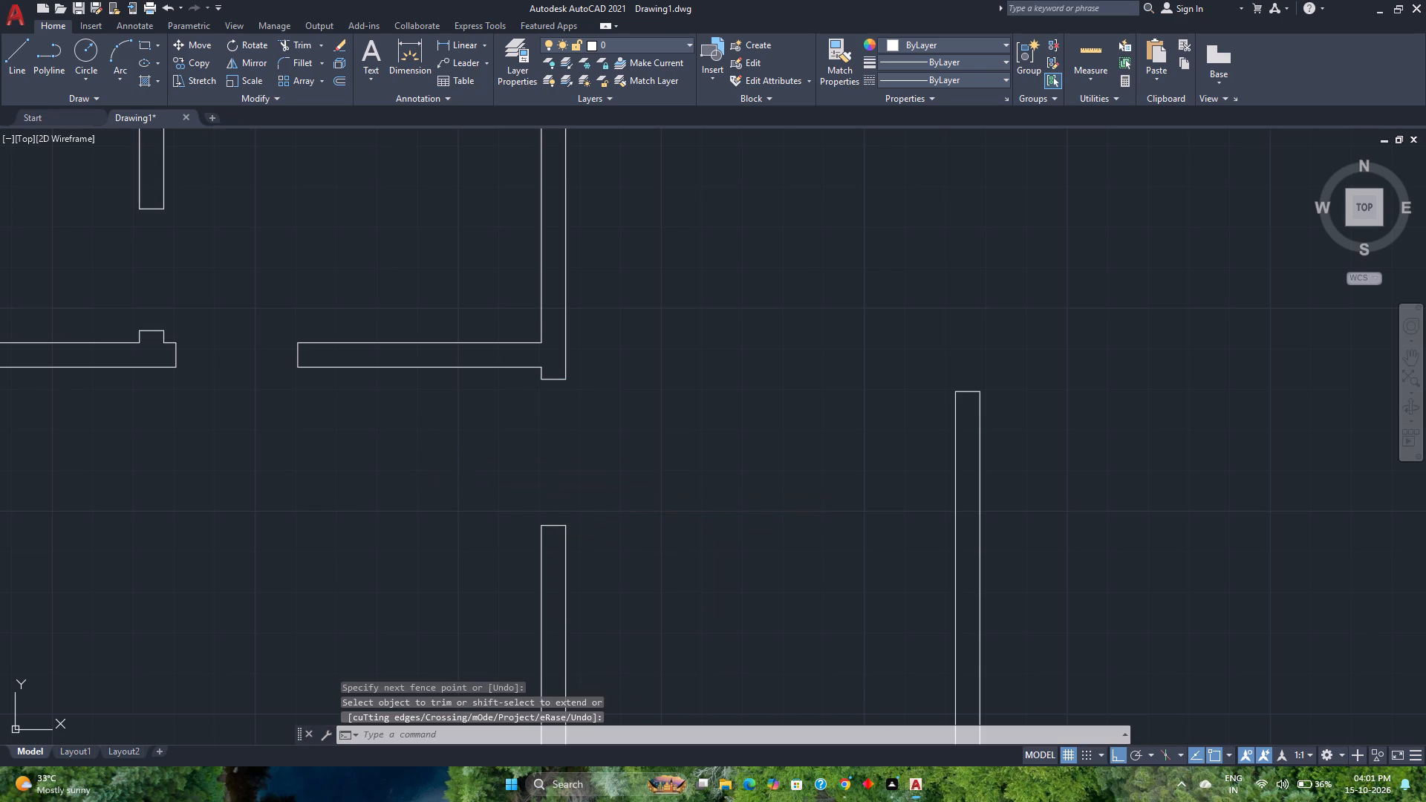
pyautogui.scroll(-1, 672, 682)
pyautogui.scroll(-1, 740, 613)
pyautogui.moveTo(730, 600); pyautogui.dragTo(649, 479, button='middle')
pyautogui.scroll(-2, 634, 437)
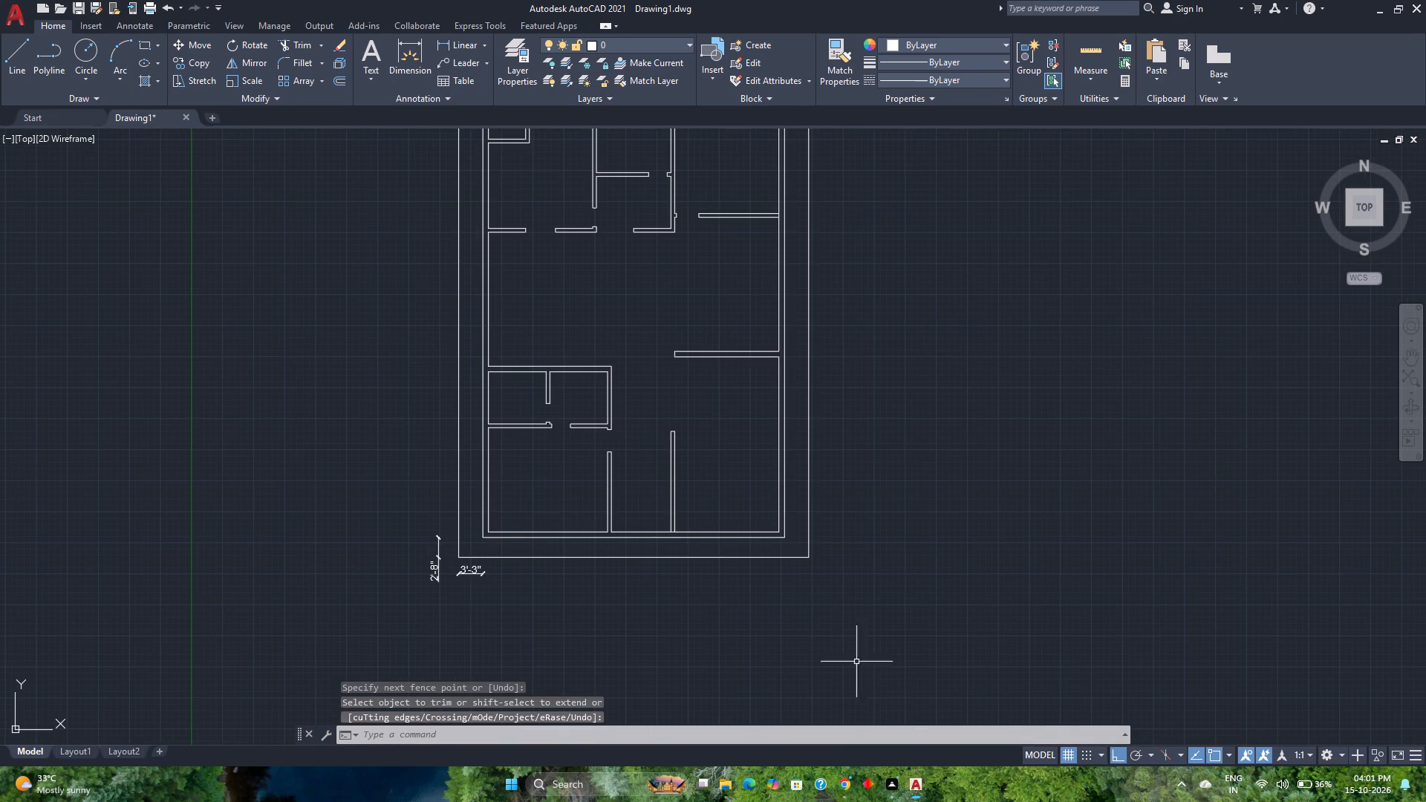
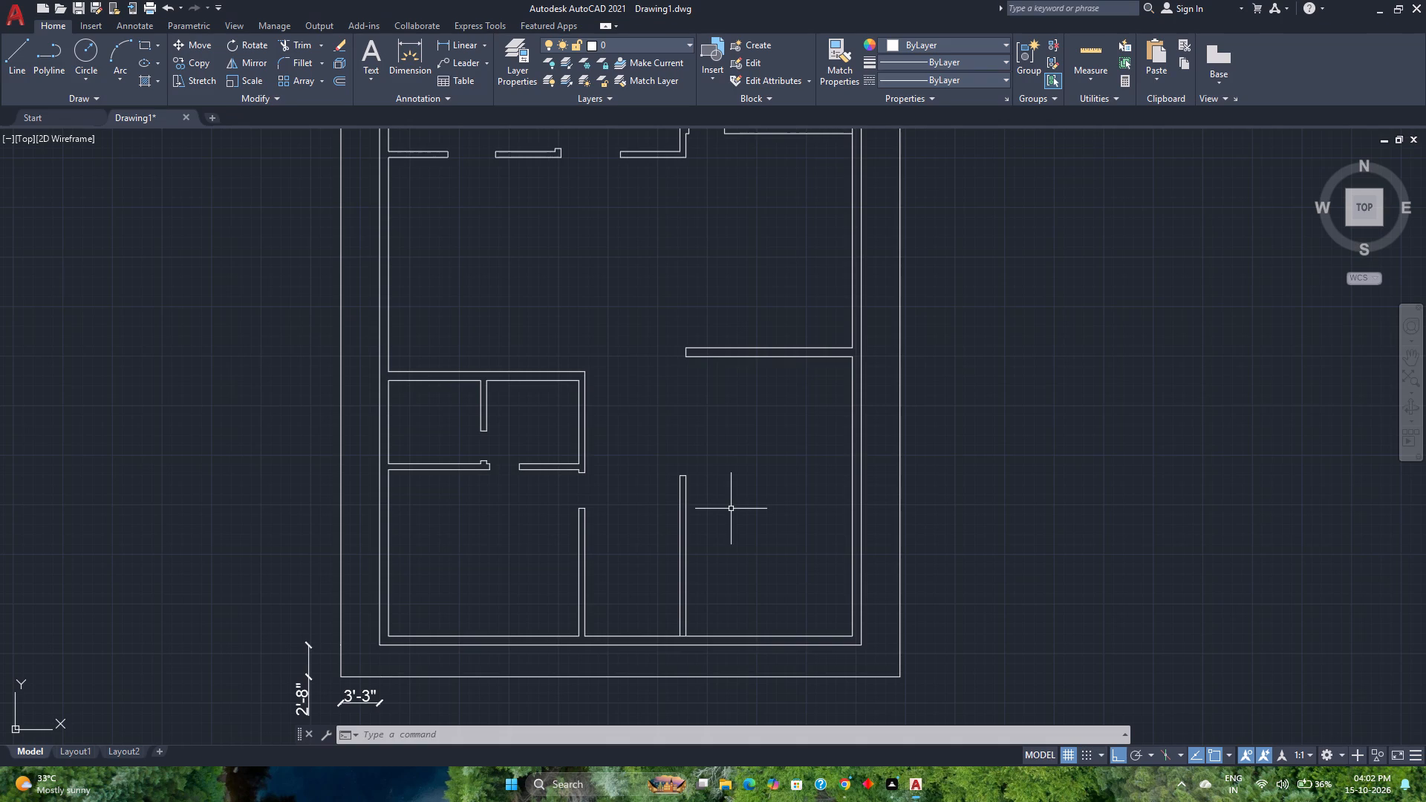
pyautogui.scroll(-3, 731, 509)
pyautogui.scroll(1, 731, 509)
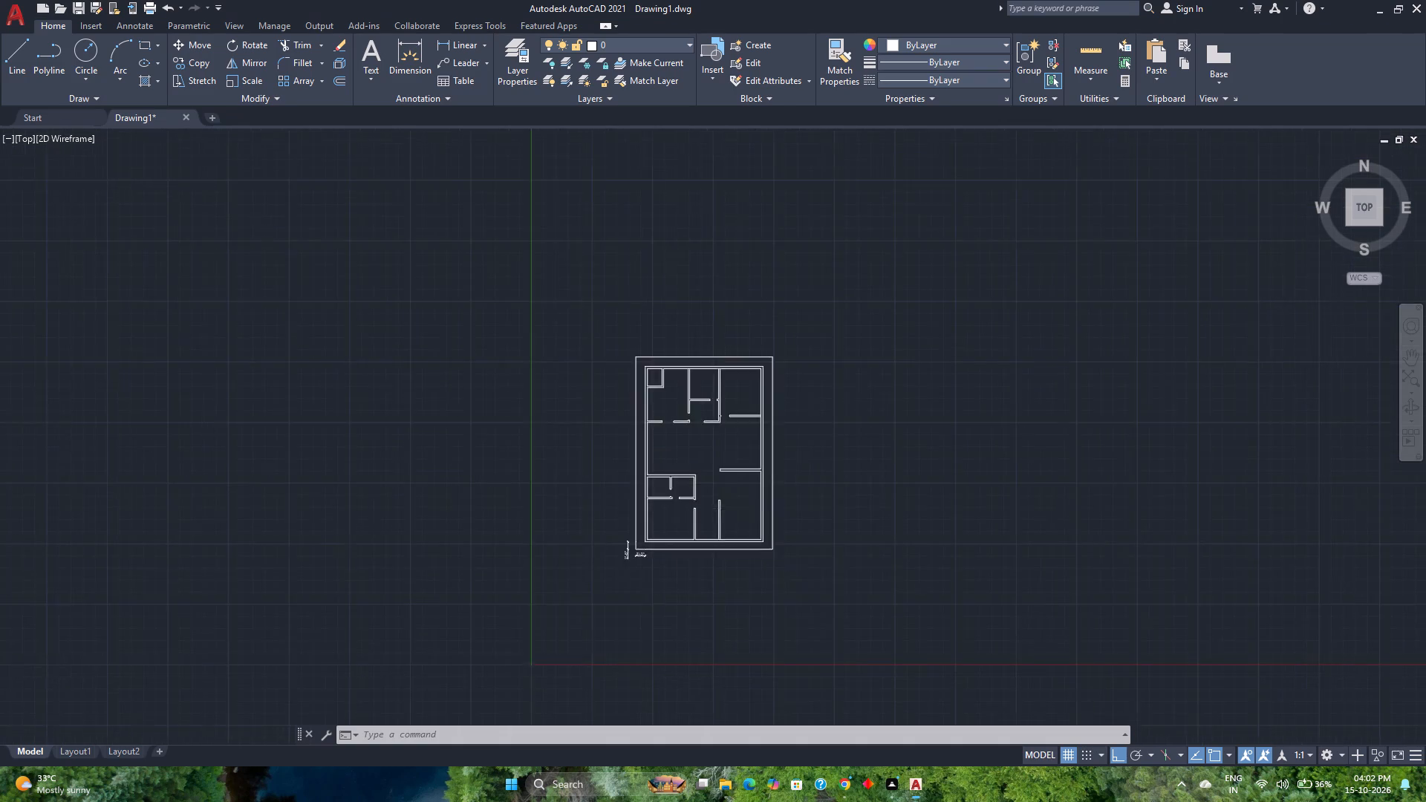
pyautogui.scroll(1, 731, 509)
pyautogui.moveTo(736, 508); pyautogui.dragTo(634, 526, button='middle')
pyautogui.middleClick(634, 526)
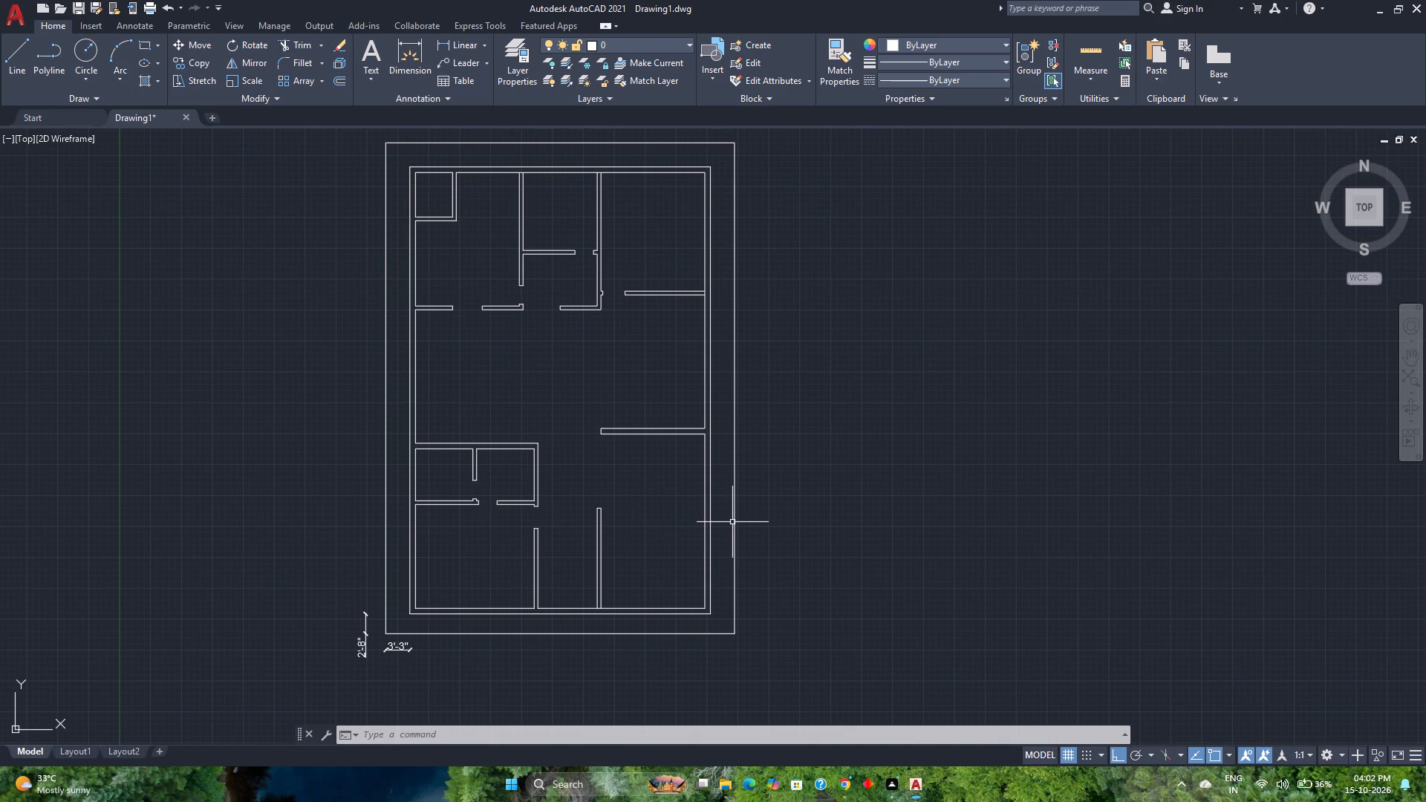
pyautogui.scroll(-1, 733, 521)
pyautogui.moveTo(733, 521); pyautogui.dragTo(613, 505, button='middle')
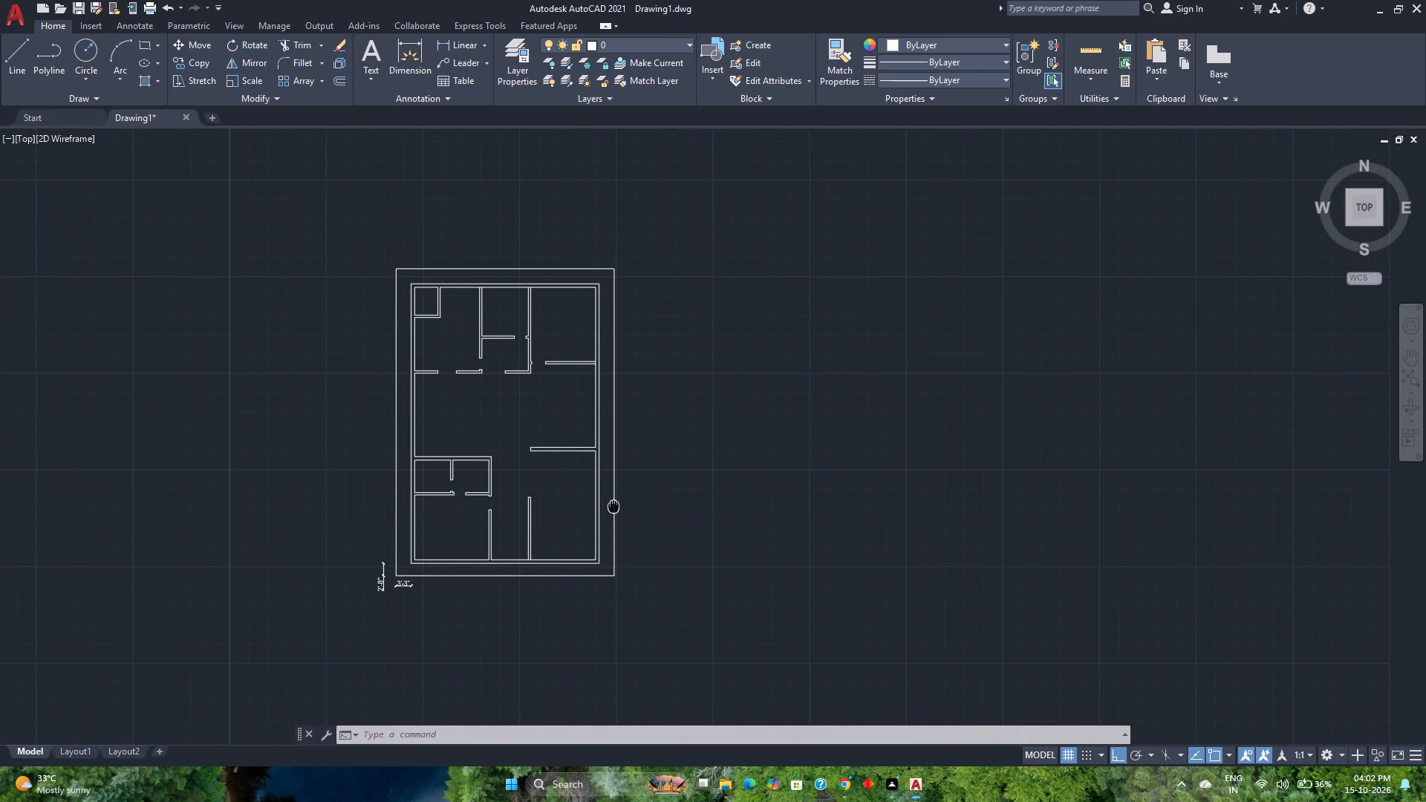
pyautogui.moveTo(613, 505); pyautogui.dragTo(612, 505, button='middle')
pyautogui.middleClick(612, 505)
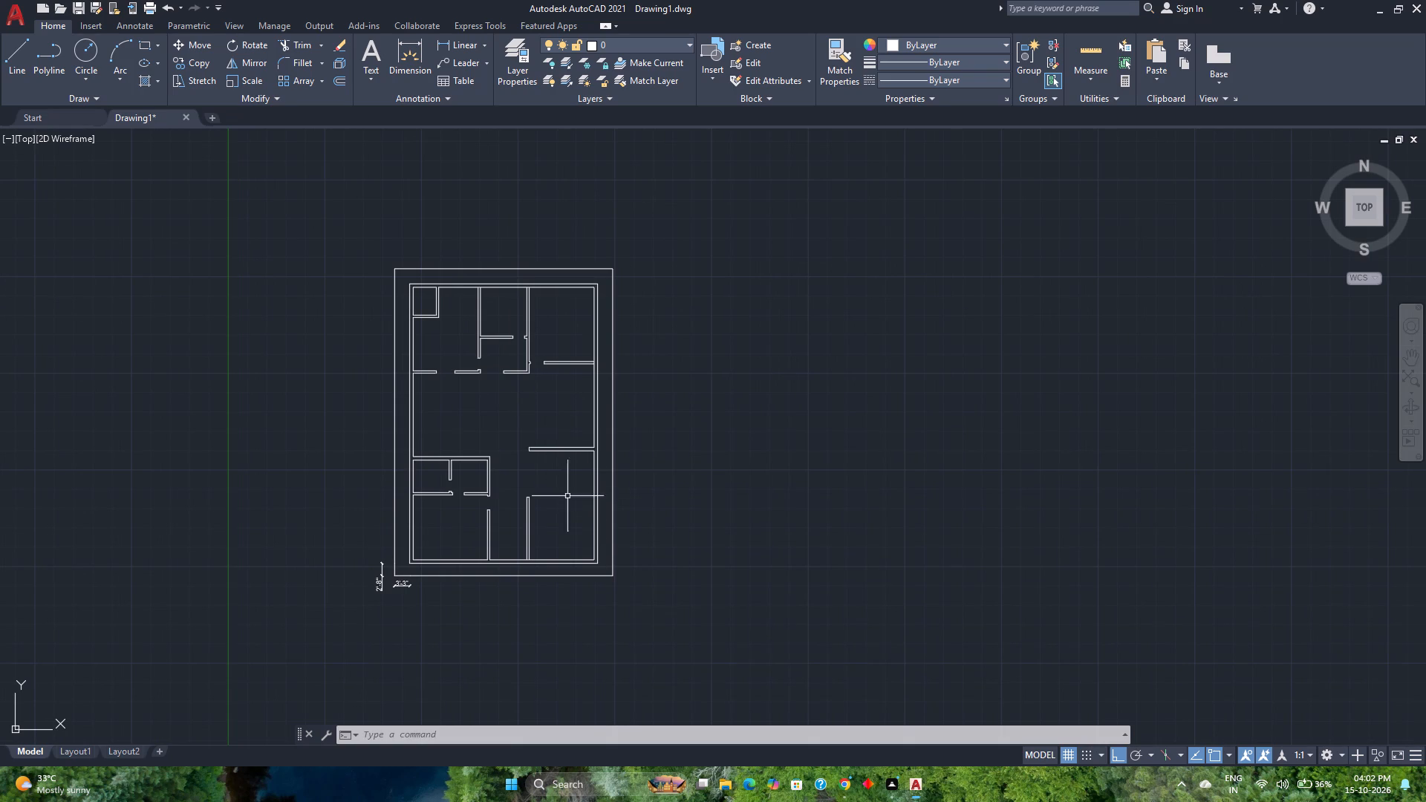
# Dimension the widths of the outer boundary and of the building's outer wall, placing both dimensions below the plan.
pyautogui.moveTo(573, 506); pyautogui.dragTo(533, 443, button='middle')
pyautogui.scroll(1, 530, 428)
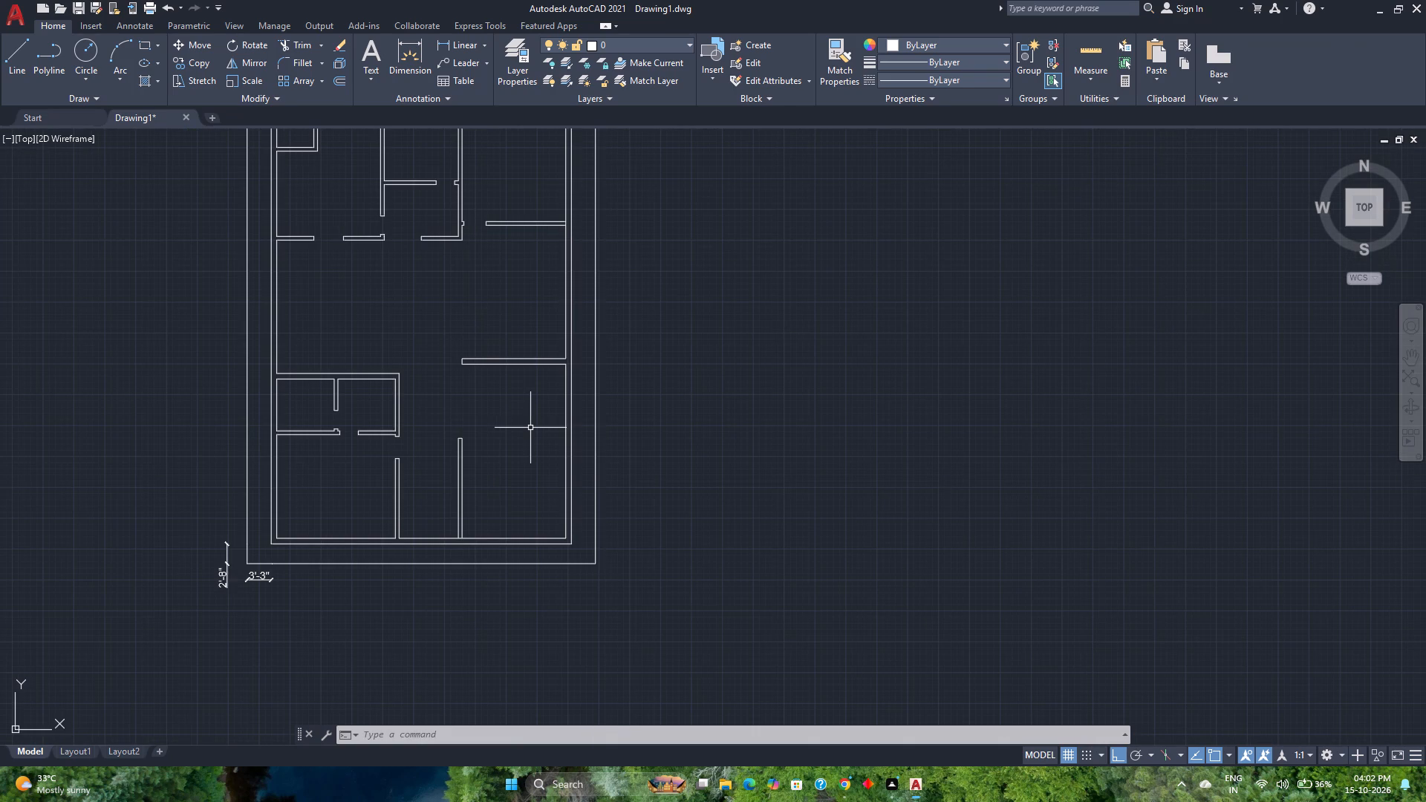
pyautogui.click(417, 53)
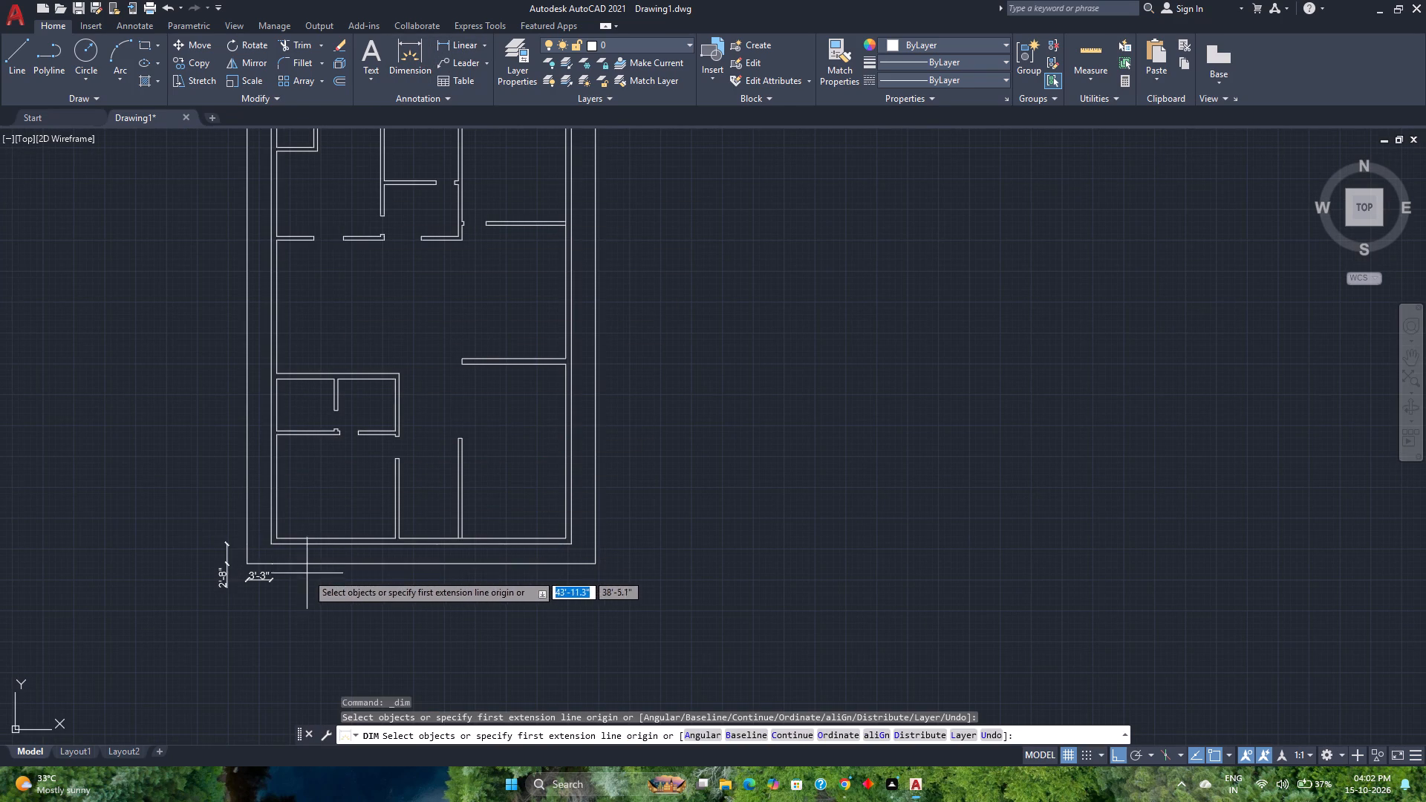
pyautogui.click(315, 566)
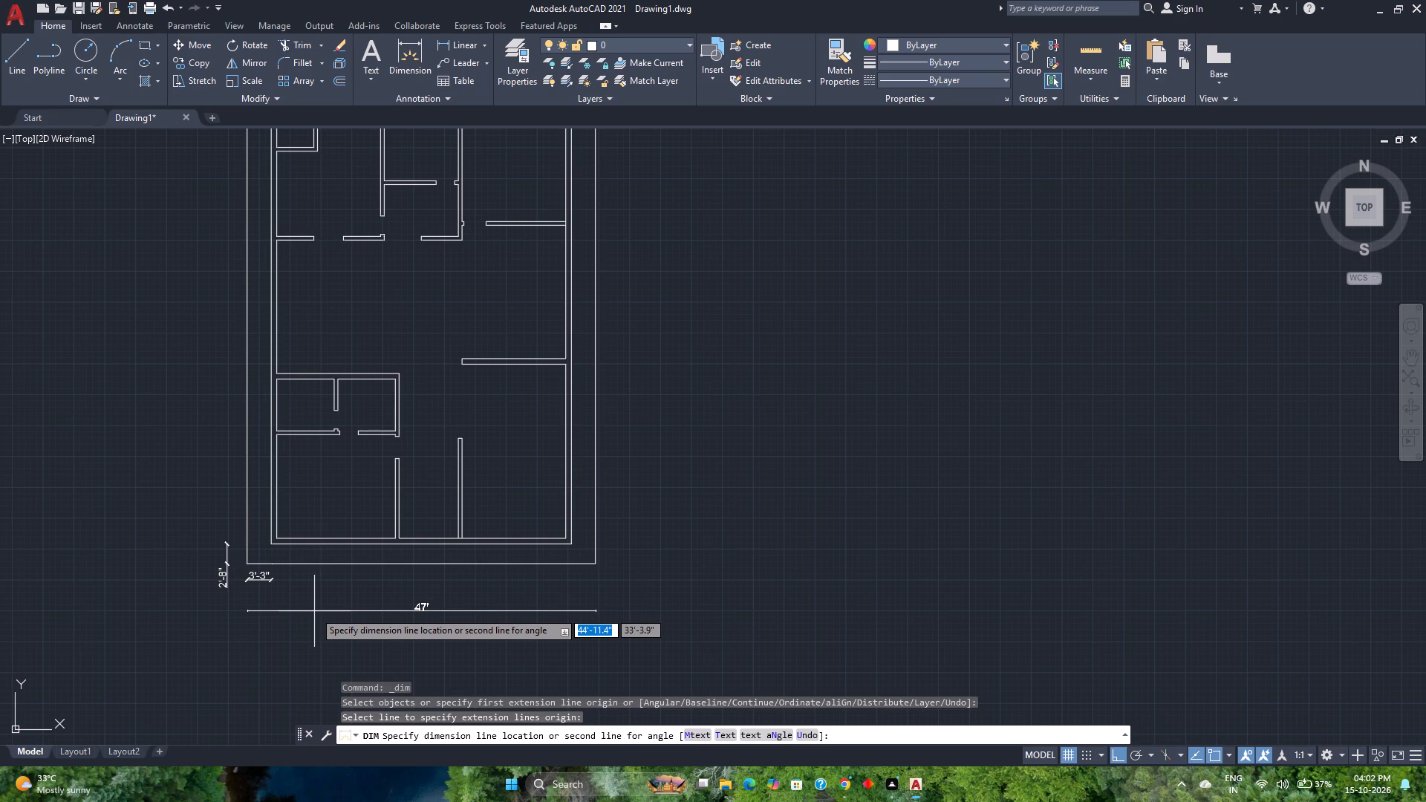
pyautogui.click(314, 617)
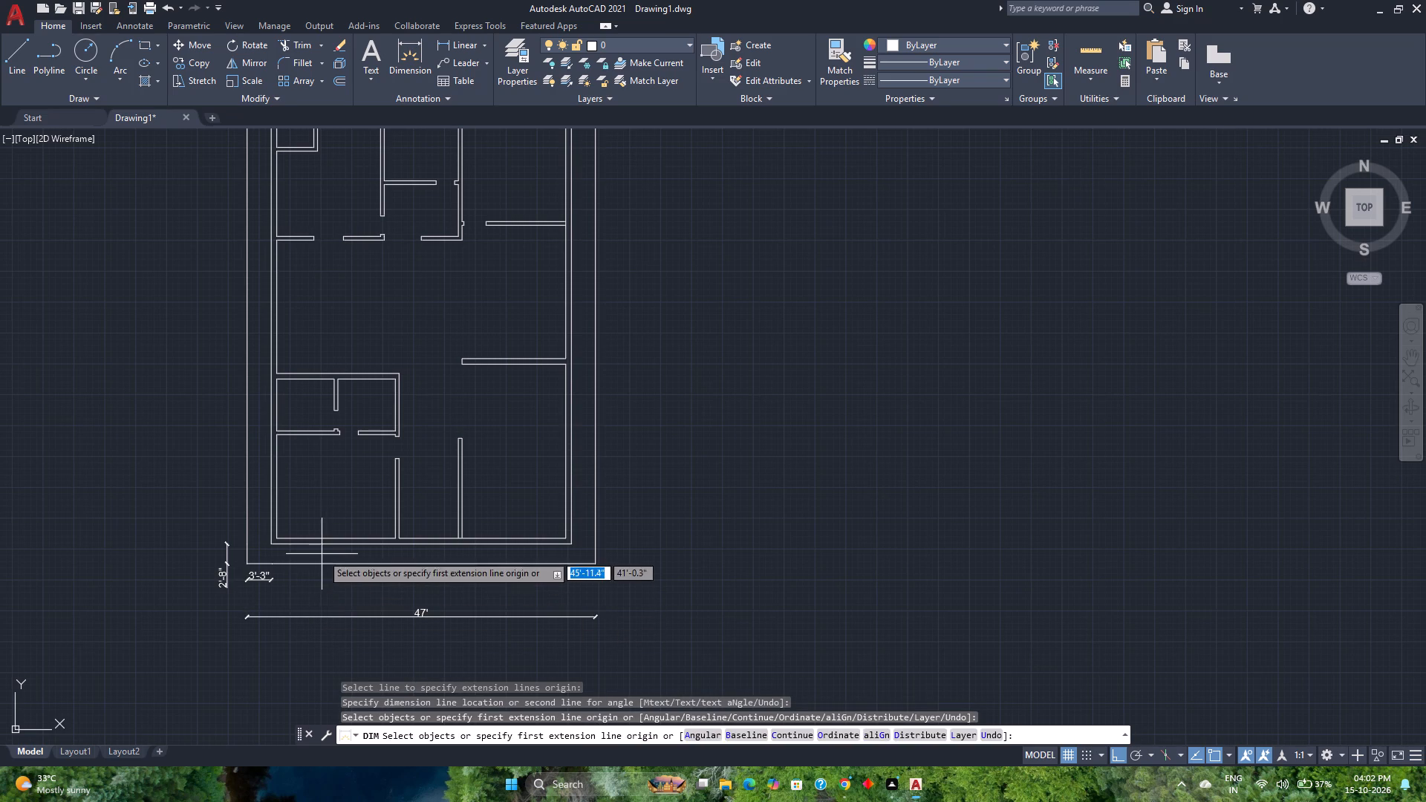
pyautogui.click(365, 544)
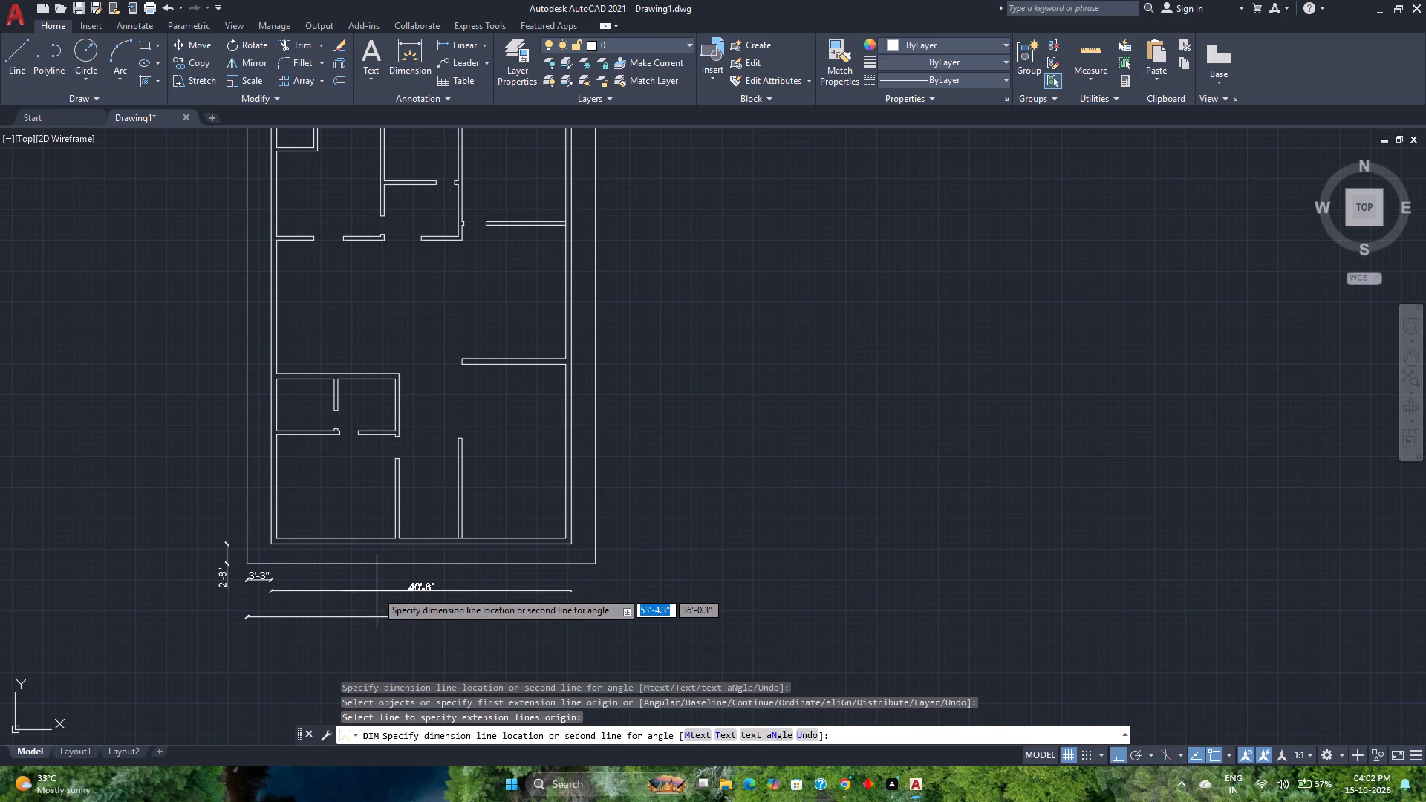
pyautogui.click(377, 591)
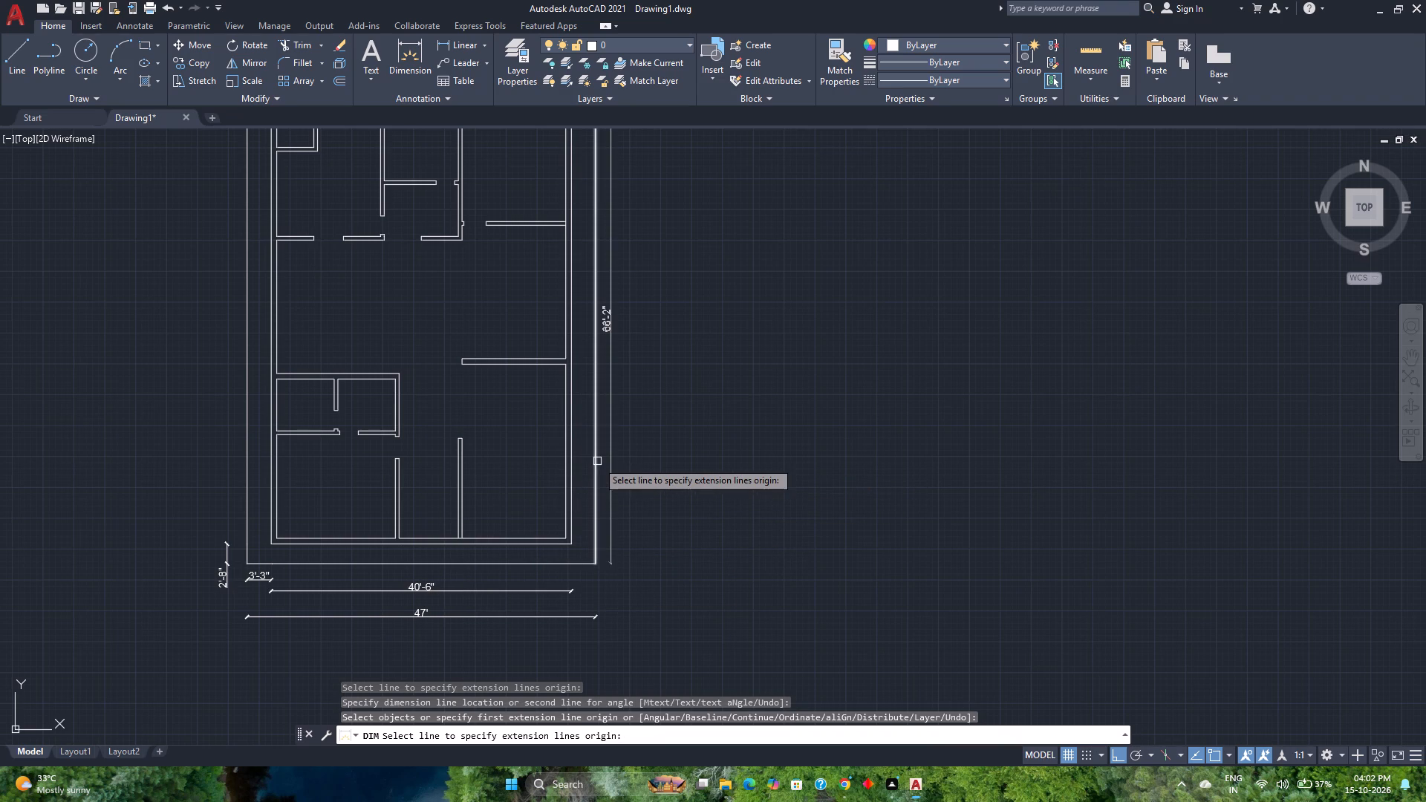
# Dimension the vertical lengths of the outer boundary and of the building's outer wall, placing both dimensions right of the plan.
pyautogui.click(597, 461)
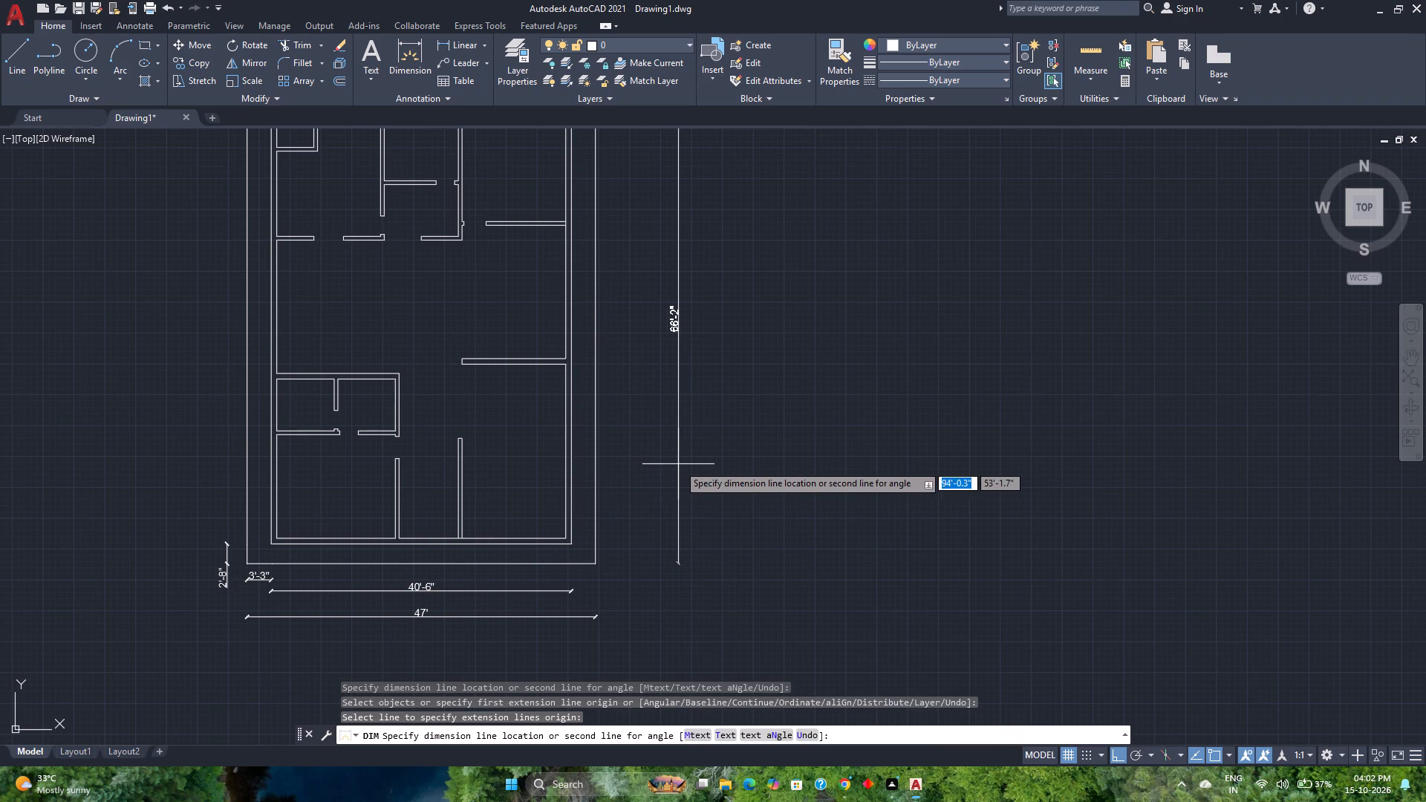
pyautogui.click(655, 480)
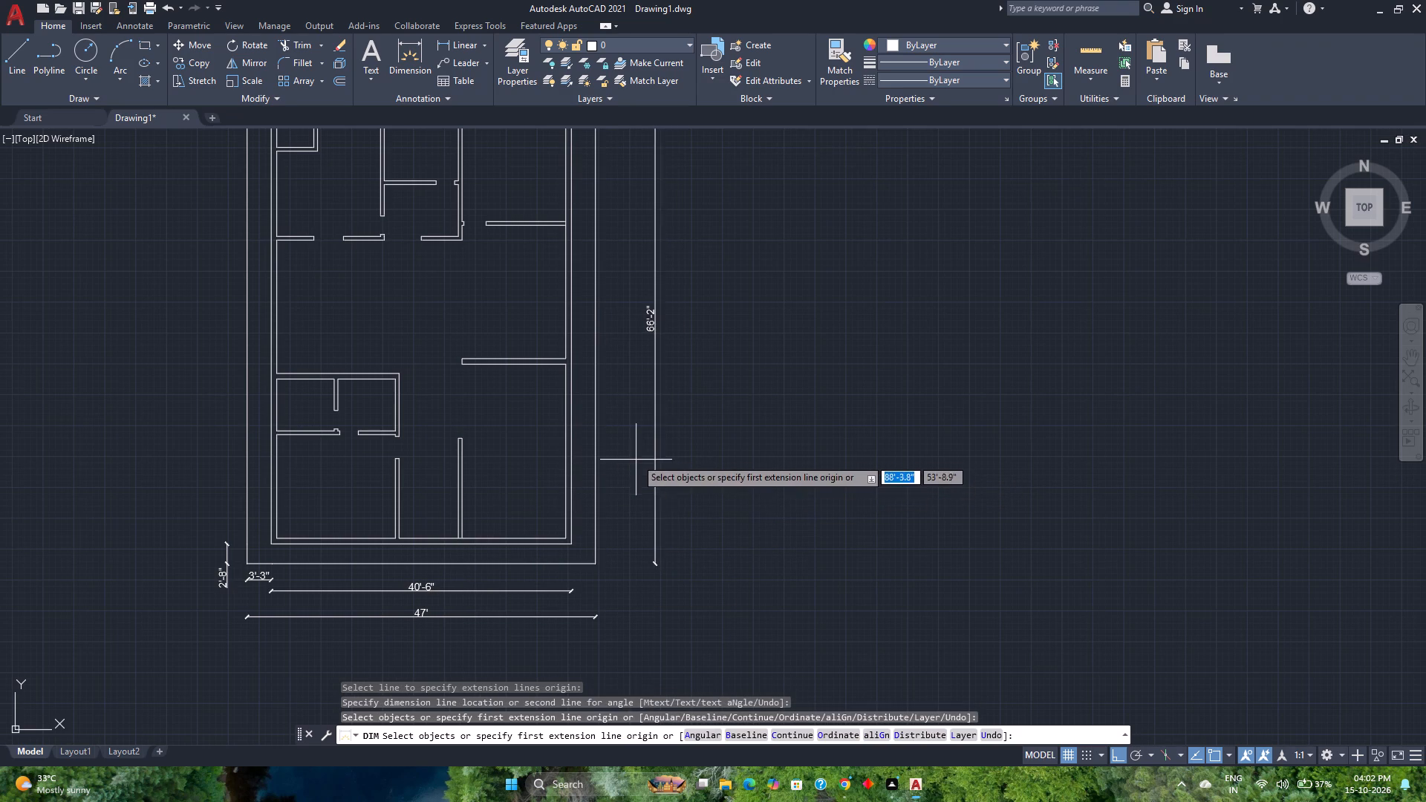
pyautogui.scroll(1, 636, 453)
pyautogui.moveTo(636, 453); pyautogui.dragTo(602, 524, button='middle')
pyautogui.middleClick(602, 525)
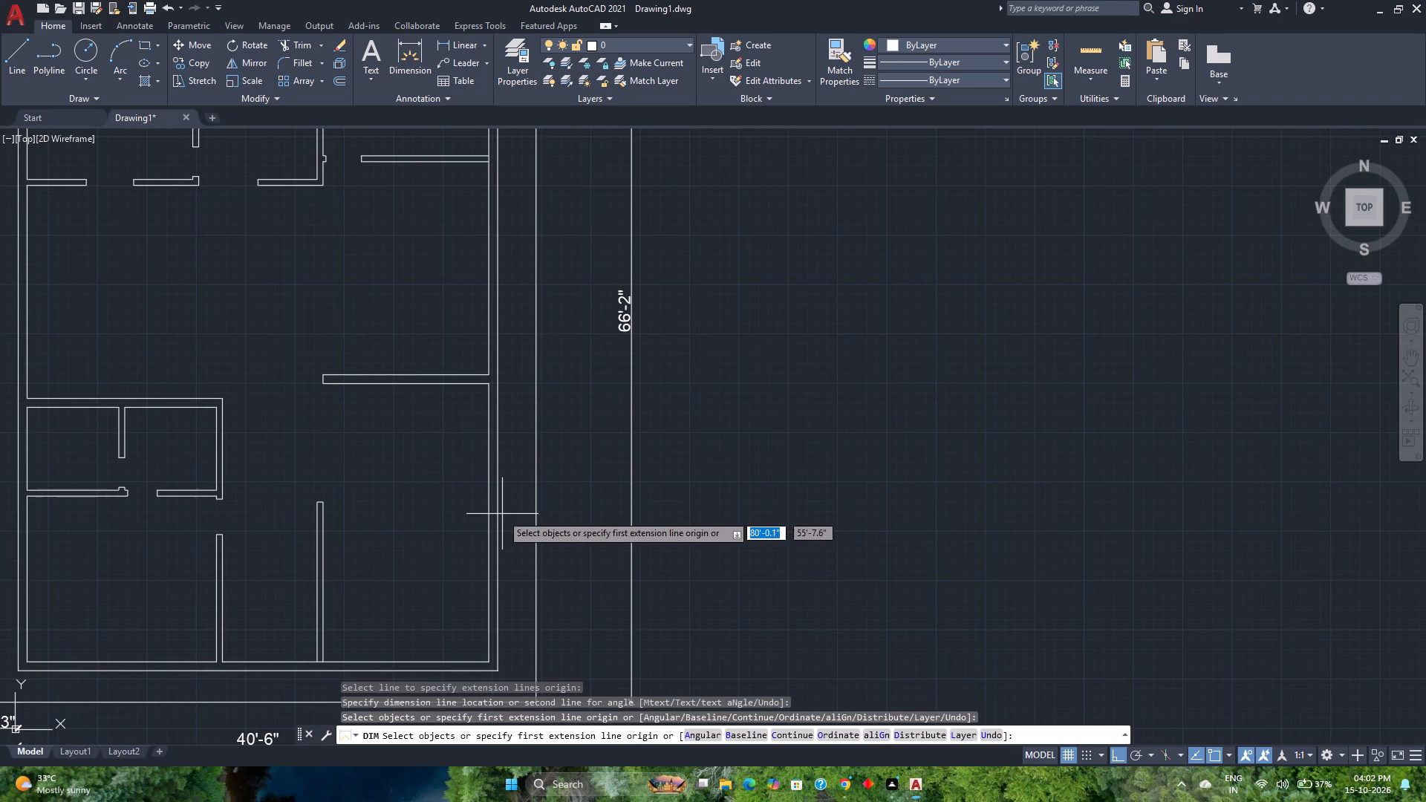
pyautogui.click(495, 518)
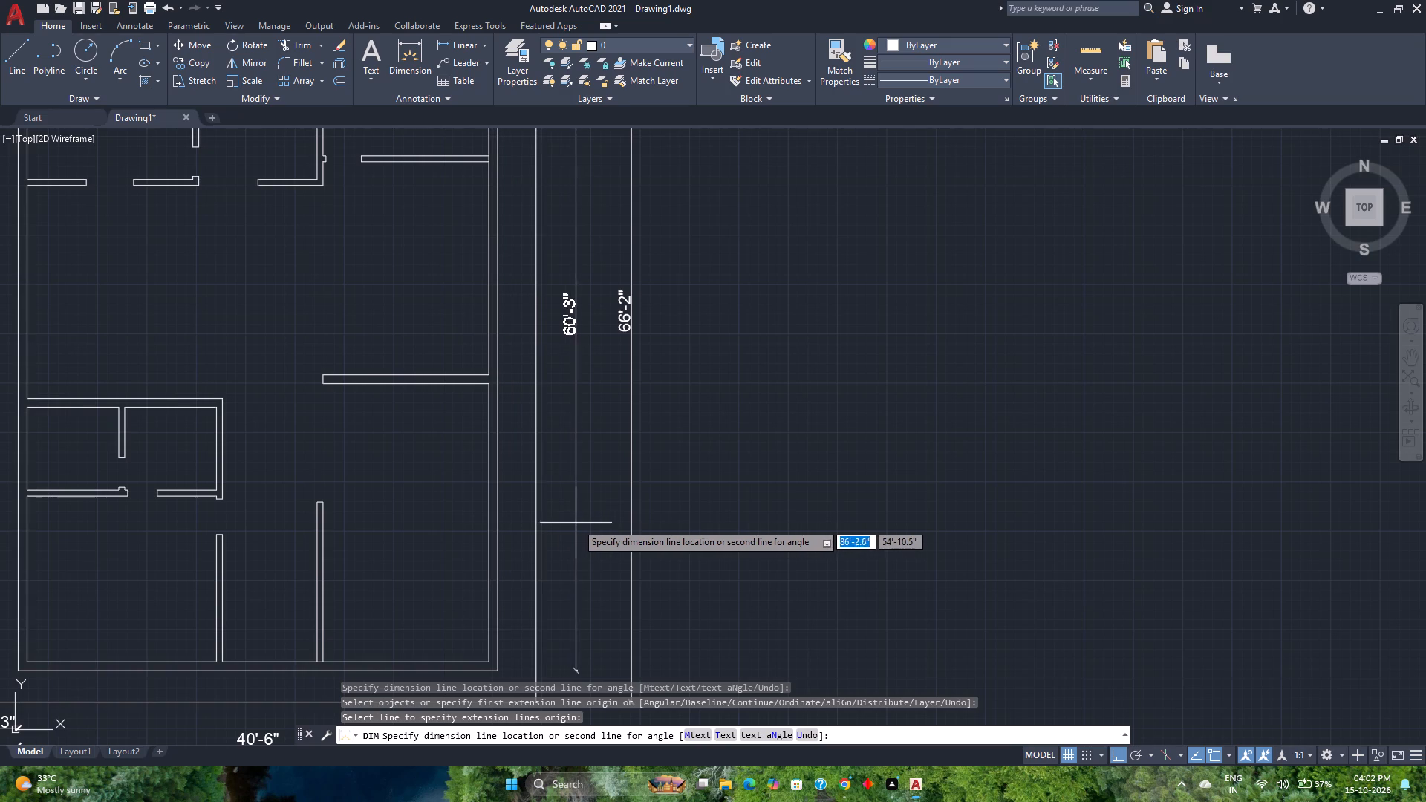
pyautogui.scroll(-1, 579, 523)
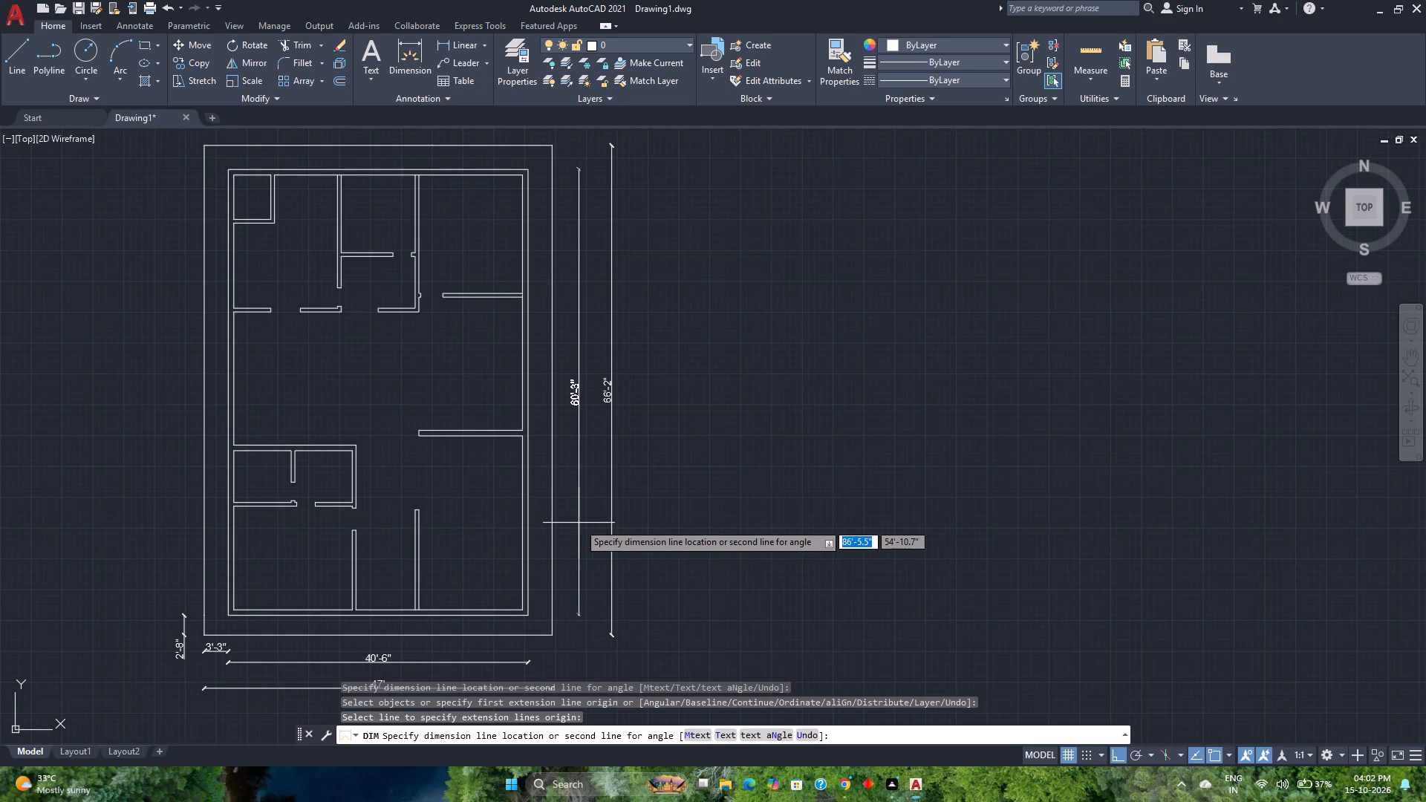
pyautogui.click(579, 523)
pyautogui.scroll(-1, 697, 518)
pyautogui.moveTo(697, 518); pyautogui.dragTo(602, 510, button='middle')
pyautogui.middleClick(602, 510)
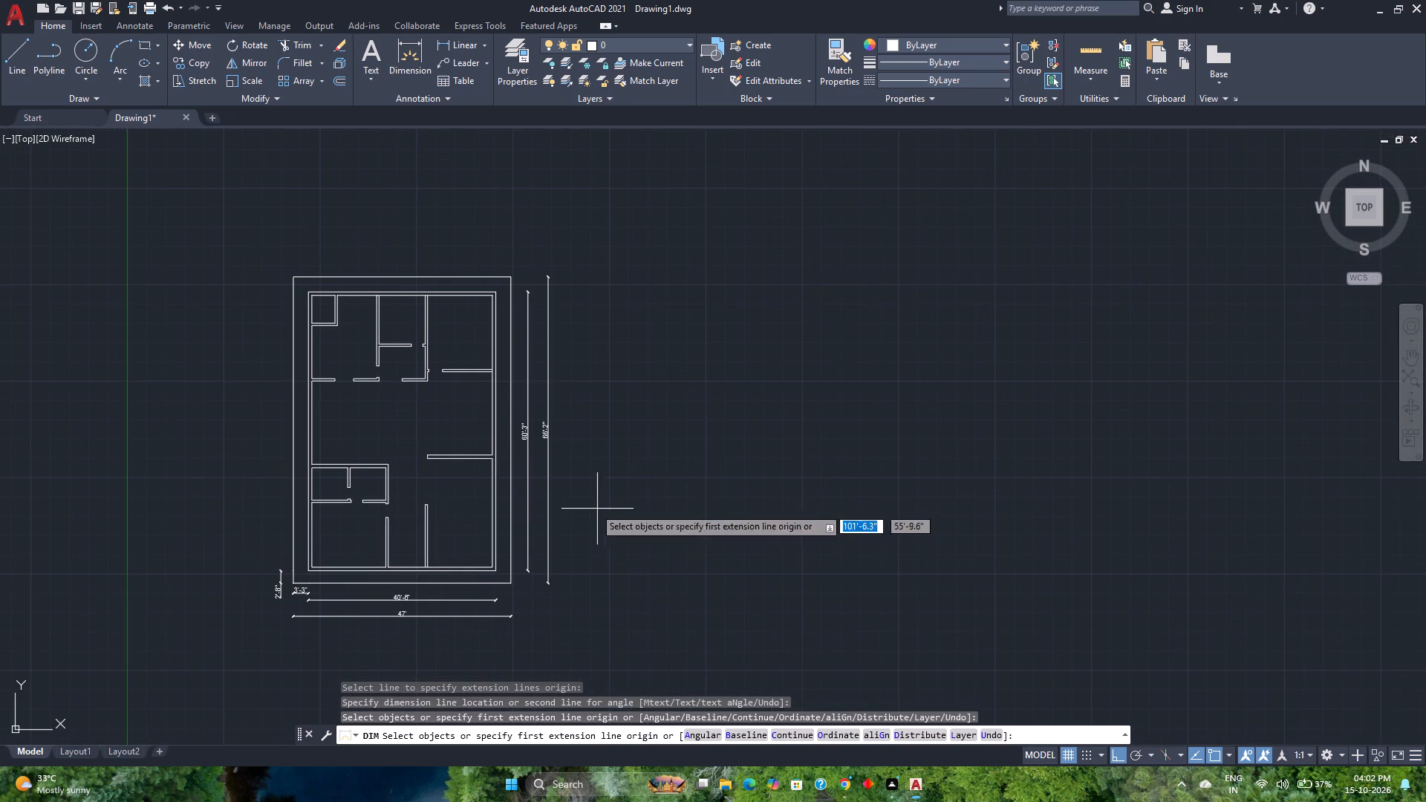
pyautogui.scroll(4, 339, 325)
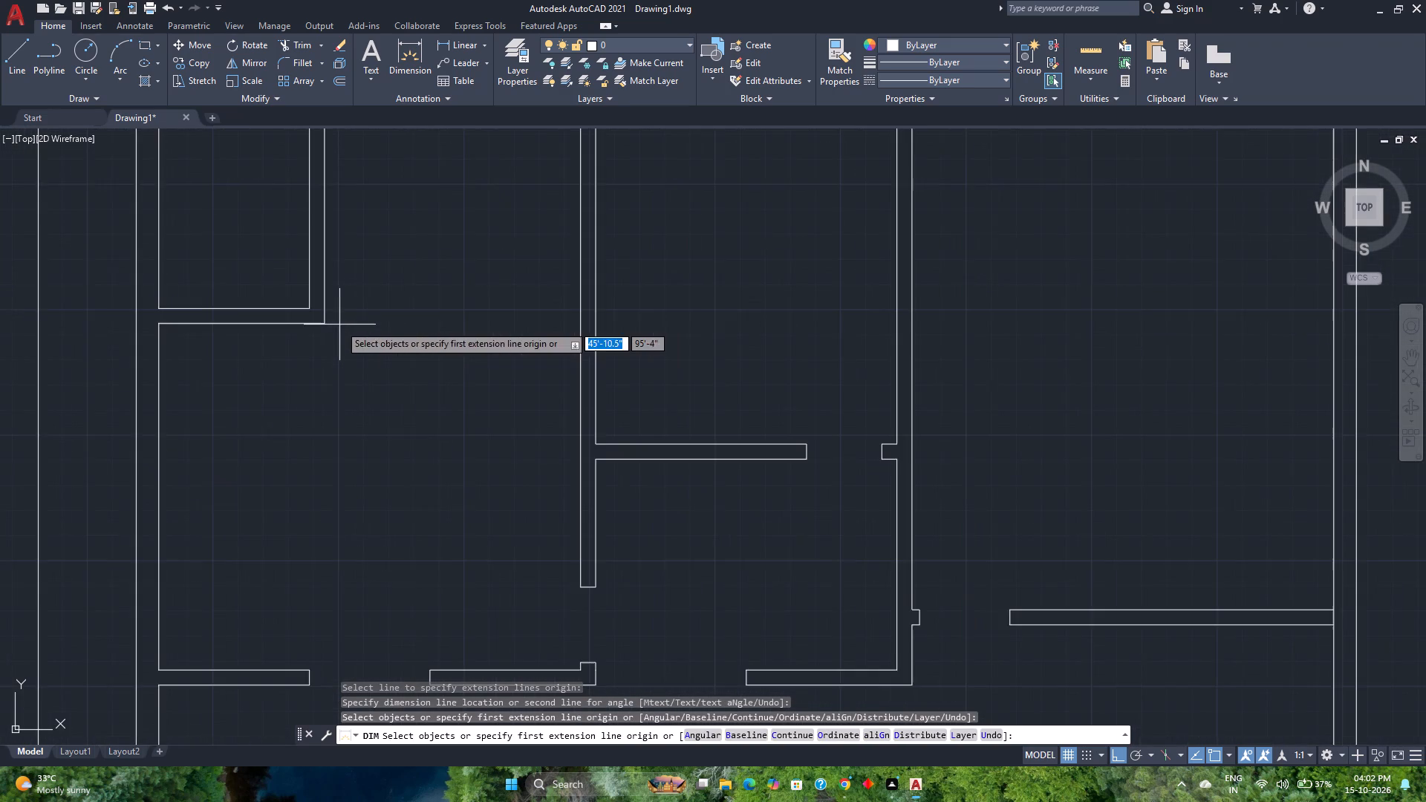
pyautogui.moveTo(339, 325); pyautogui.dragTo(417, 419, button='middle')
pyautogui.middleClick(417, 419)
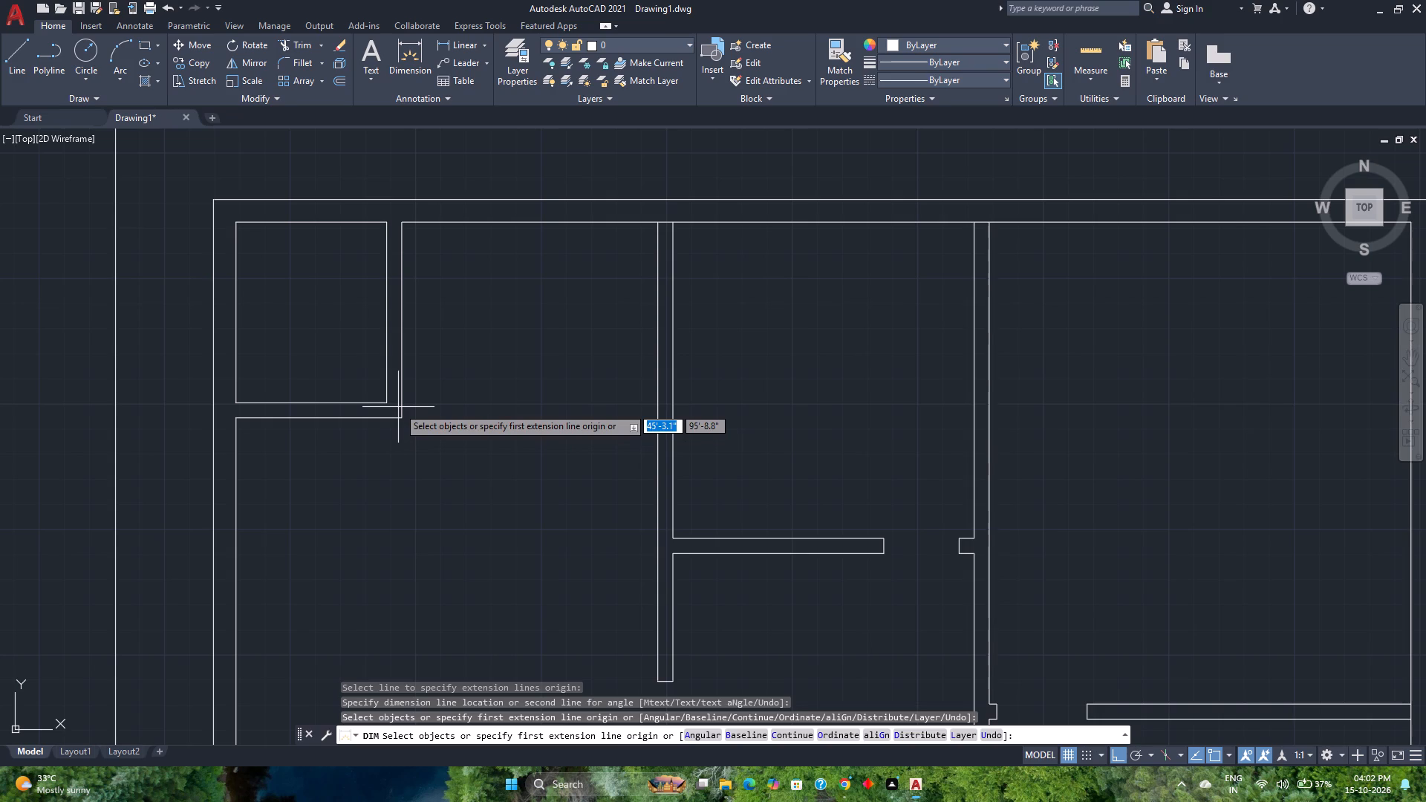
pyautogui.press('Escape')
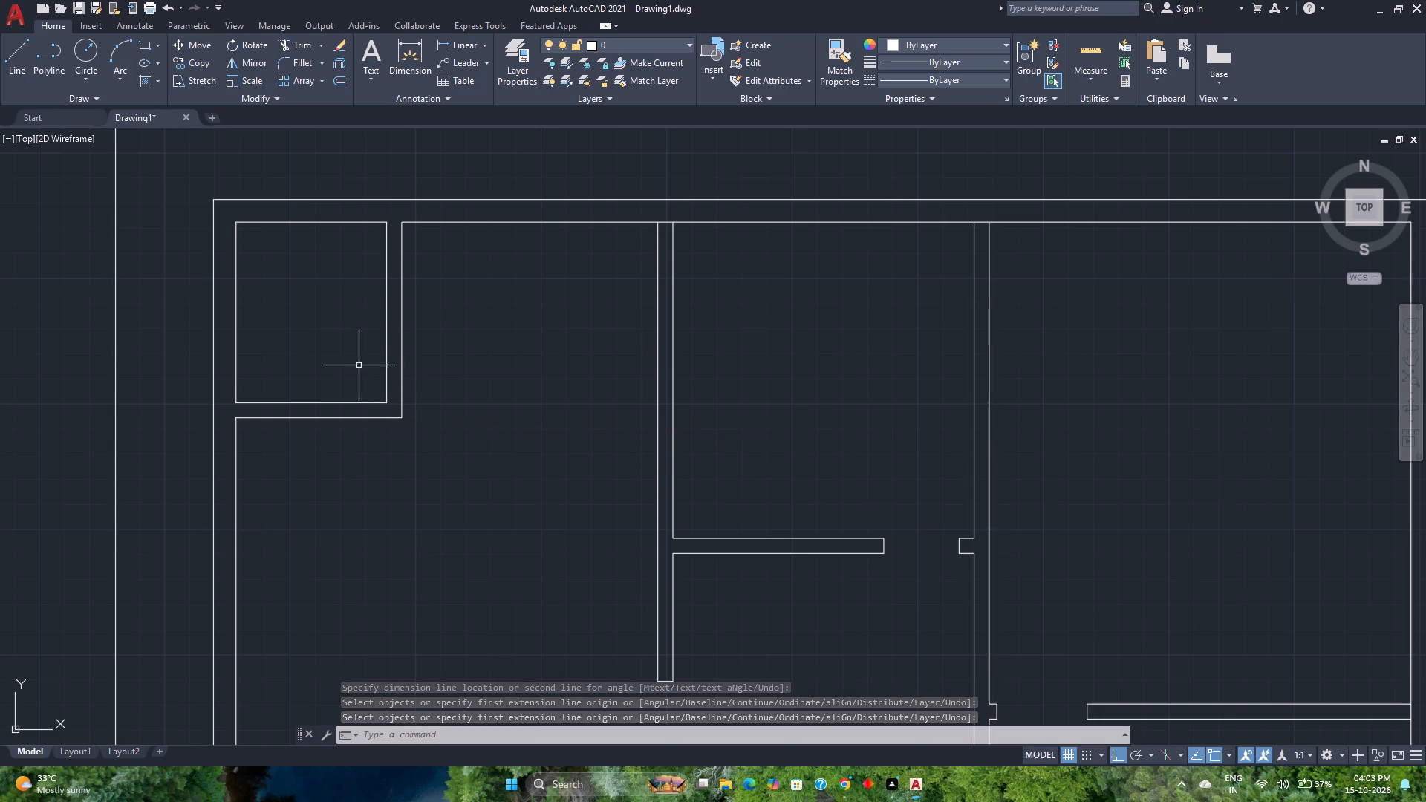
# Draw a short horizontal line across the small top-left corner room's right wall, level with the upper face of its bottom wall.
pyautogui.click(26, 70)
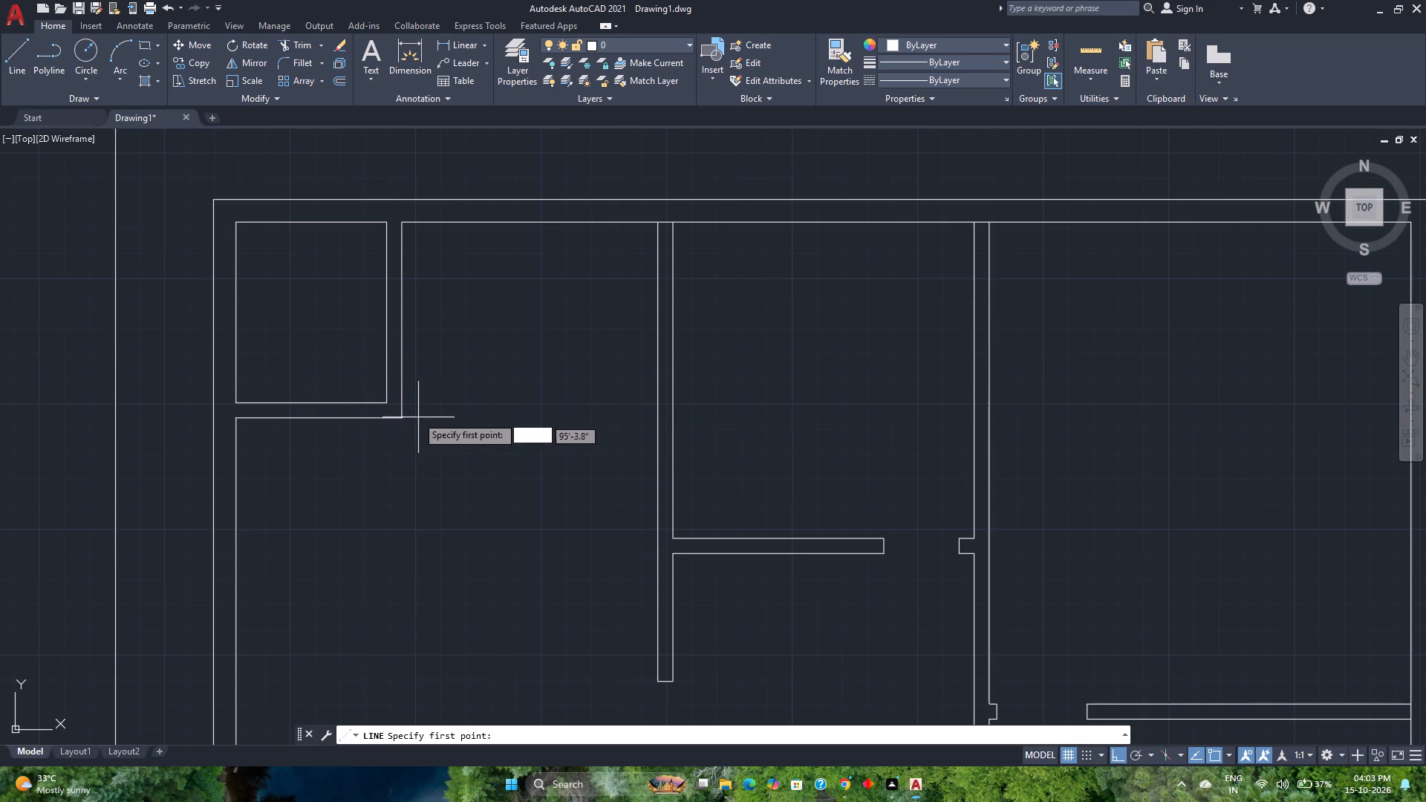
pyautogui.scroll(3, 387, 408)
pyautogui.click(381, 386)
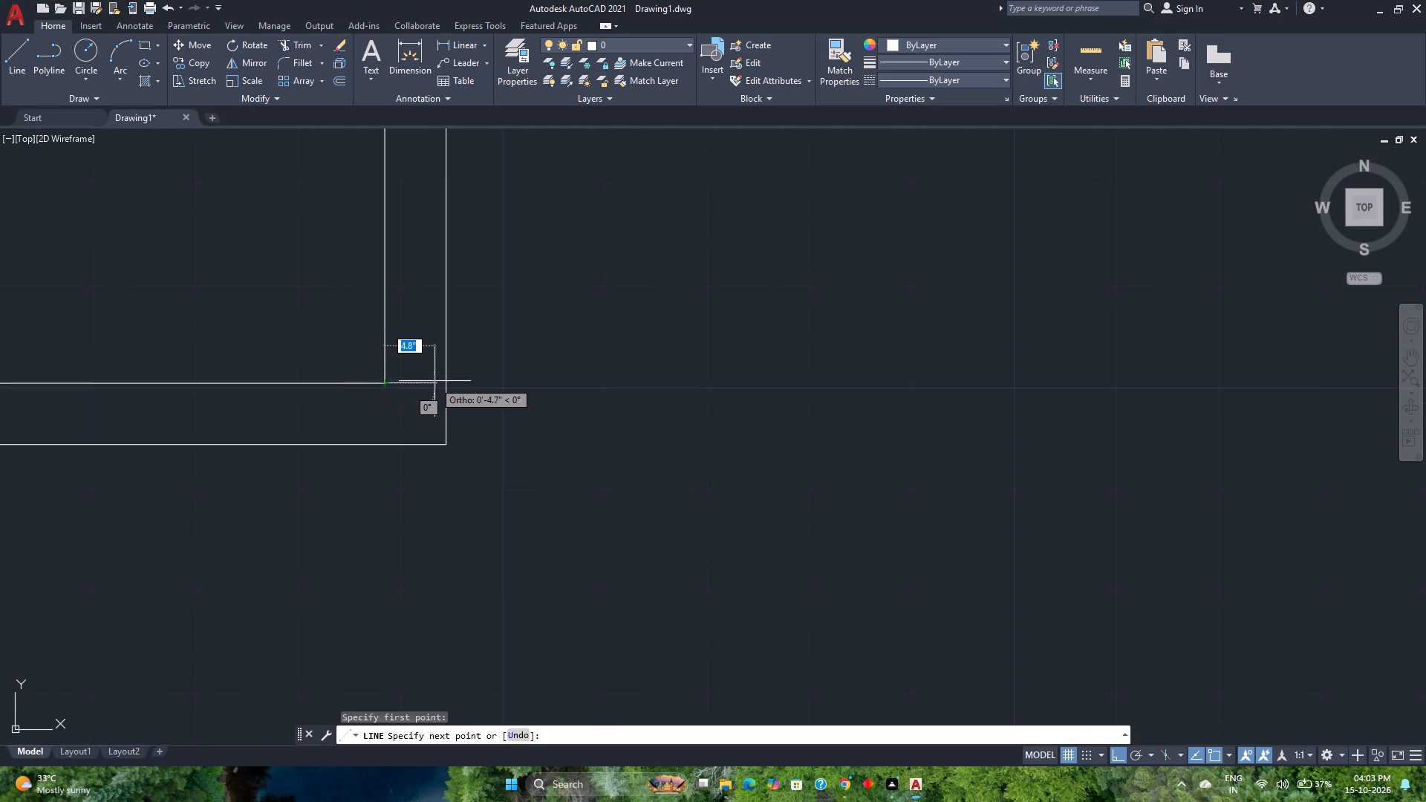
pyautogui.click(444, 382)
pyautogui.press('Escape')
# Move the short cross line in the small top-left room's right wall 3" up.
pyautogui.click(417, 405)
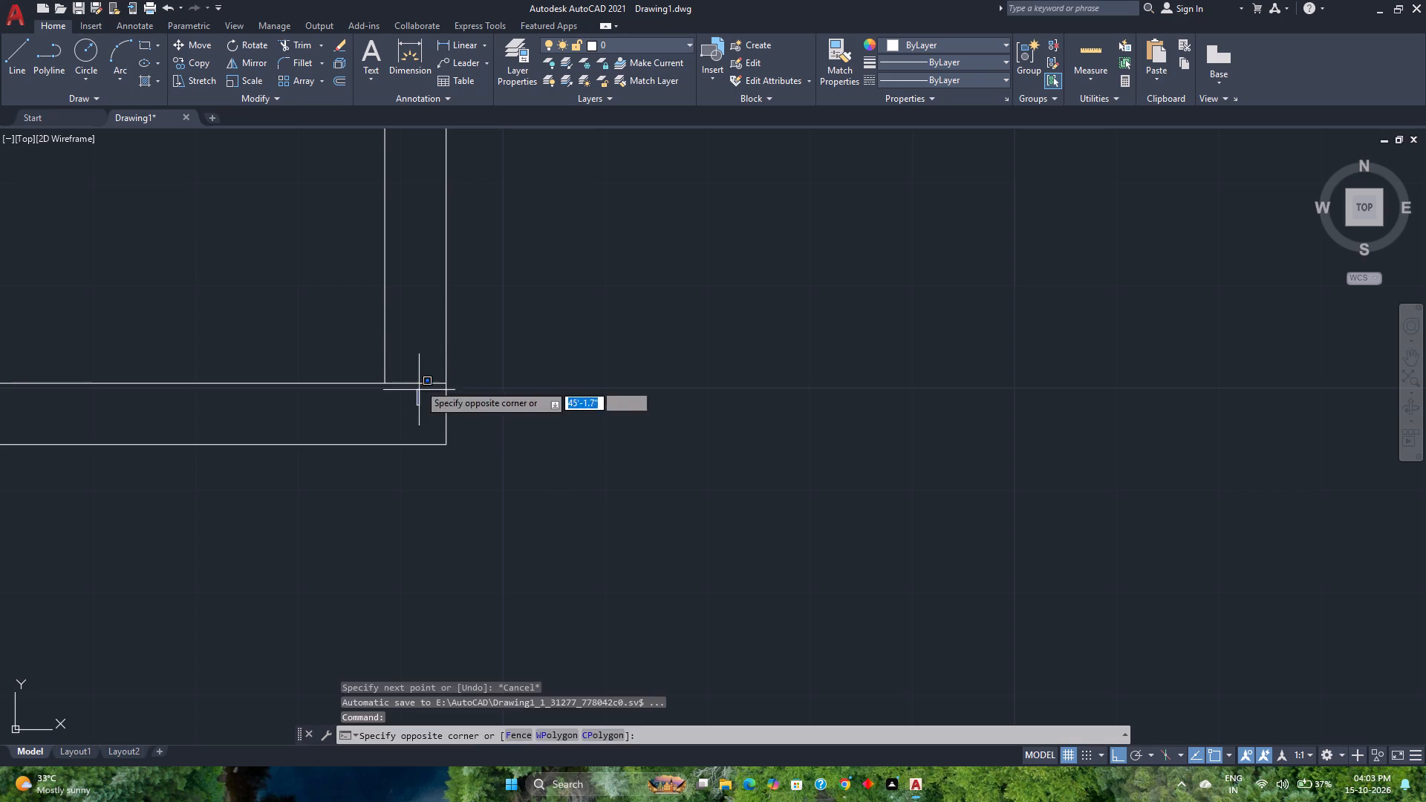
pyautogui.click(417, 367)
pyautogui.press('m')
pyautogui.press('Return')
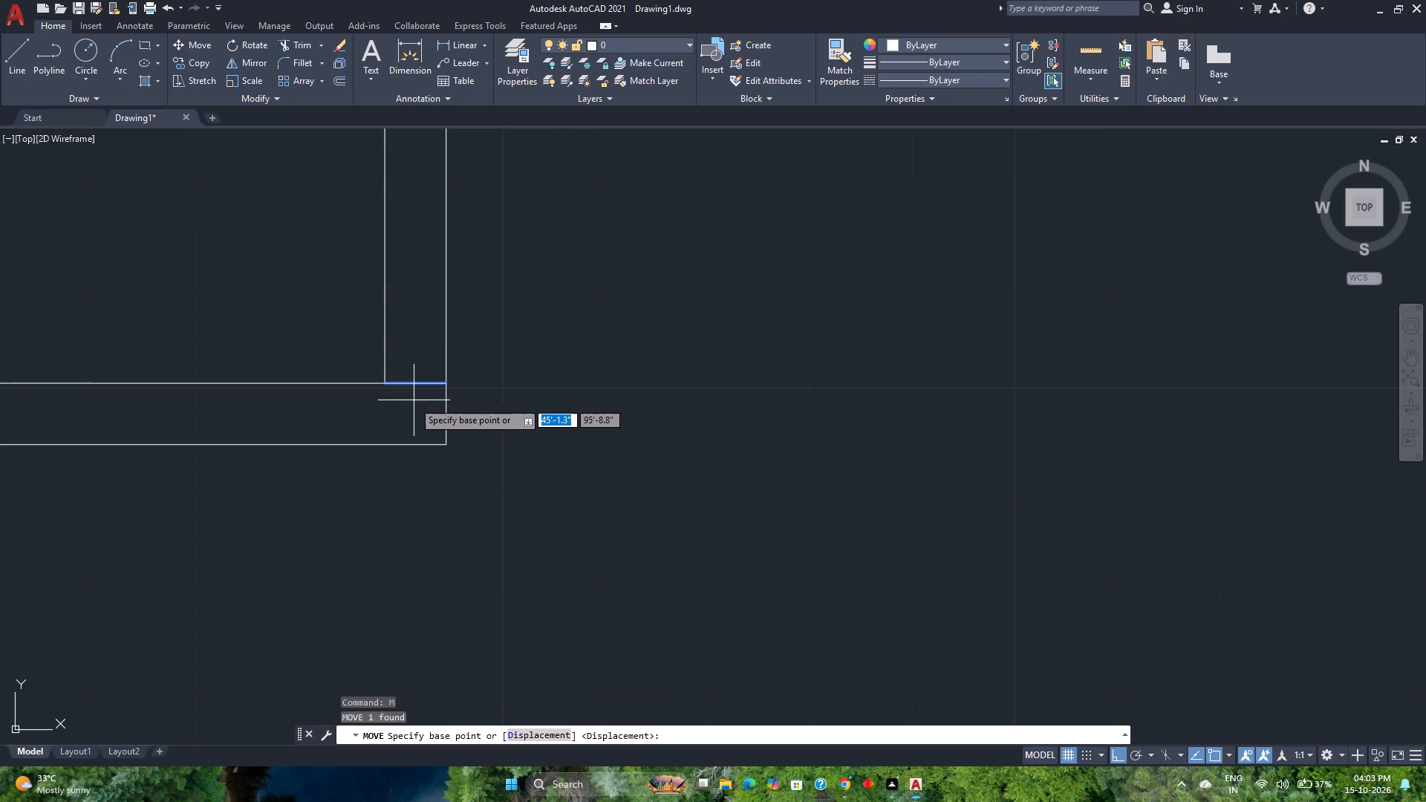
pyautogui.scroll(2, 390, 388)
pyautogui.click(374, 376)
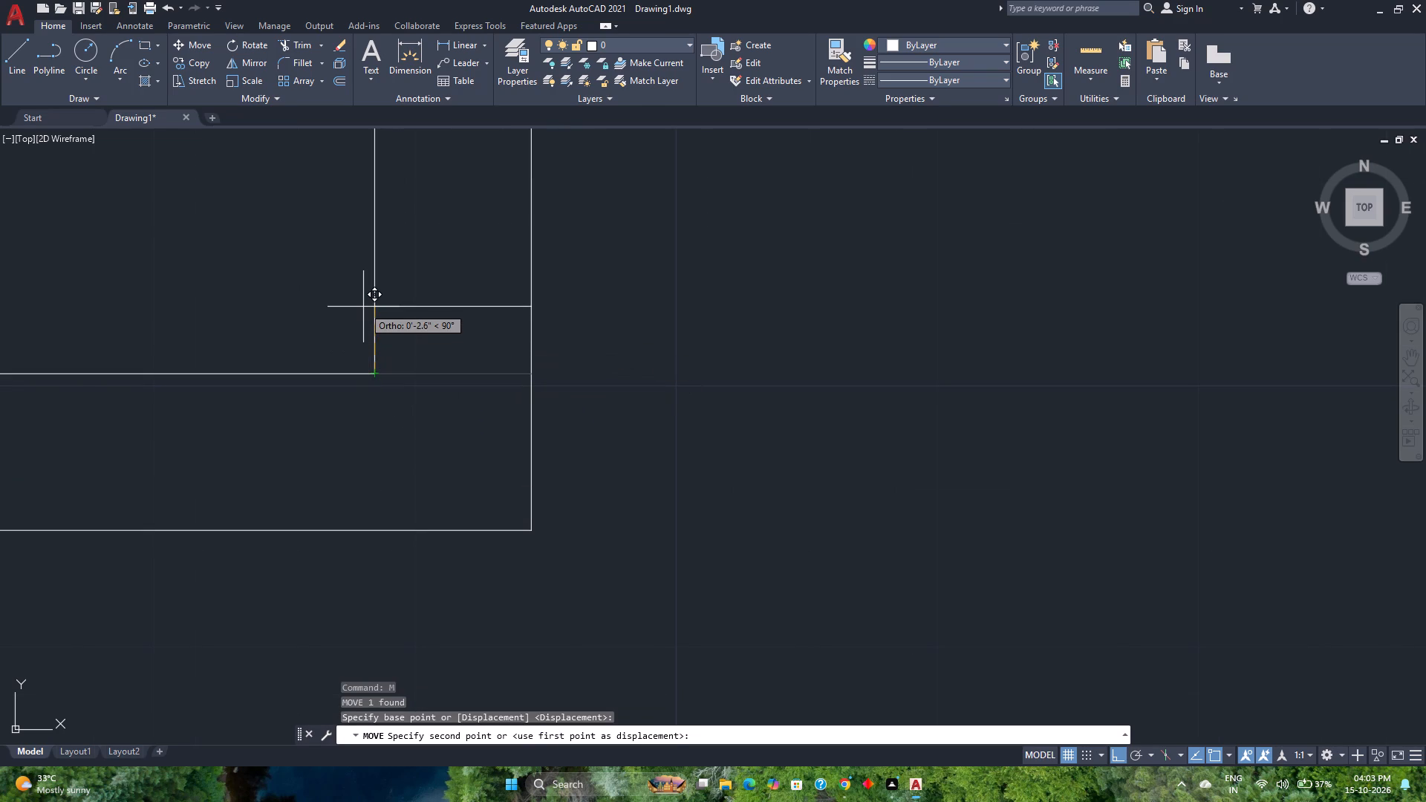
pyautogui.press('3')
pyautogui.press('Return')
# Offset the short cross line in the small top-left room's right wall 2'6" upward.
pyautogui.scroll(-3, 363, 307)
pyautogui.moveTo(363, 307); pyautogui.dragTo(391, 483, button='middle')
pyautogui.middleClick(391, 483)
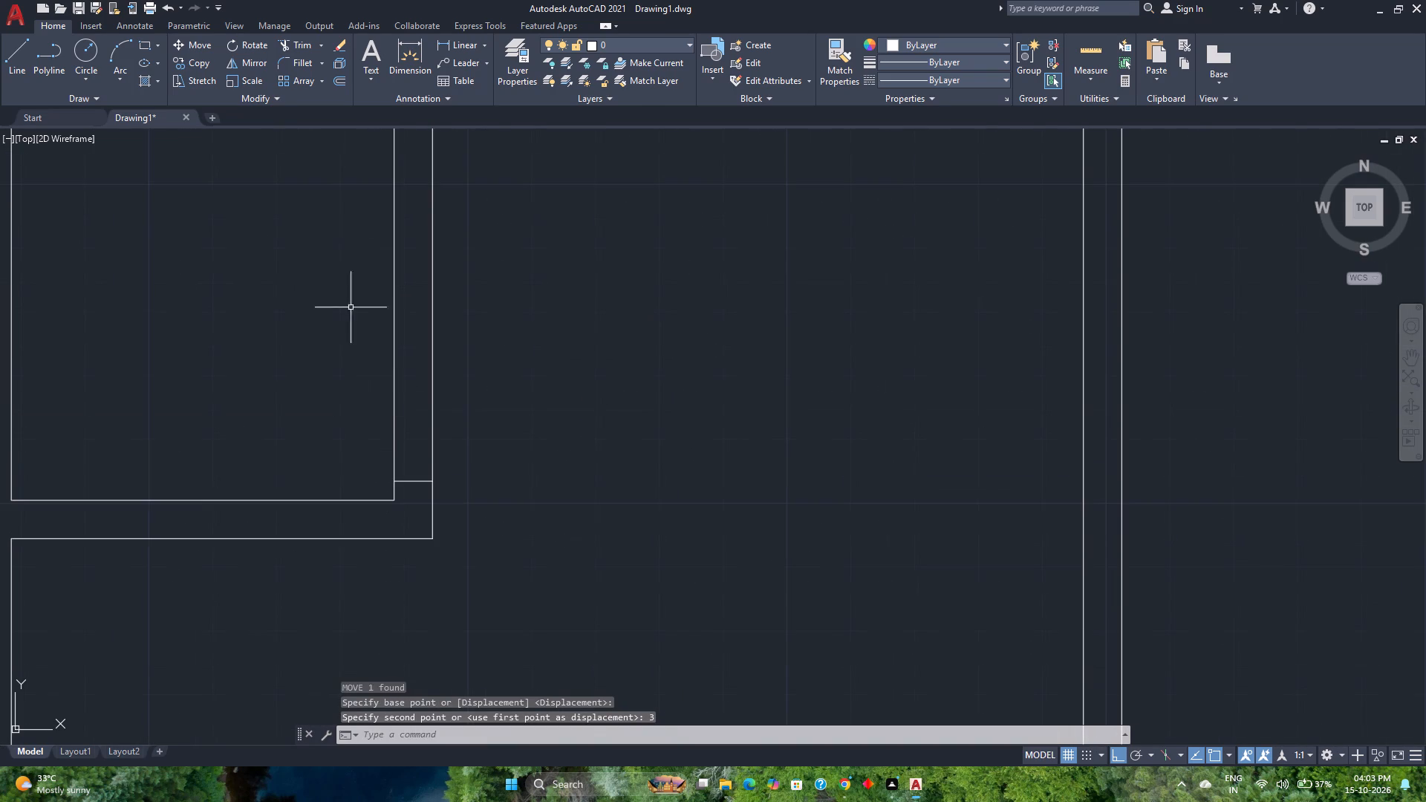
pyautogui.click(343, 74)
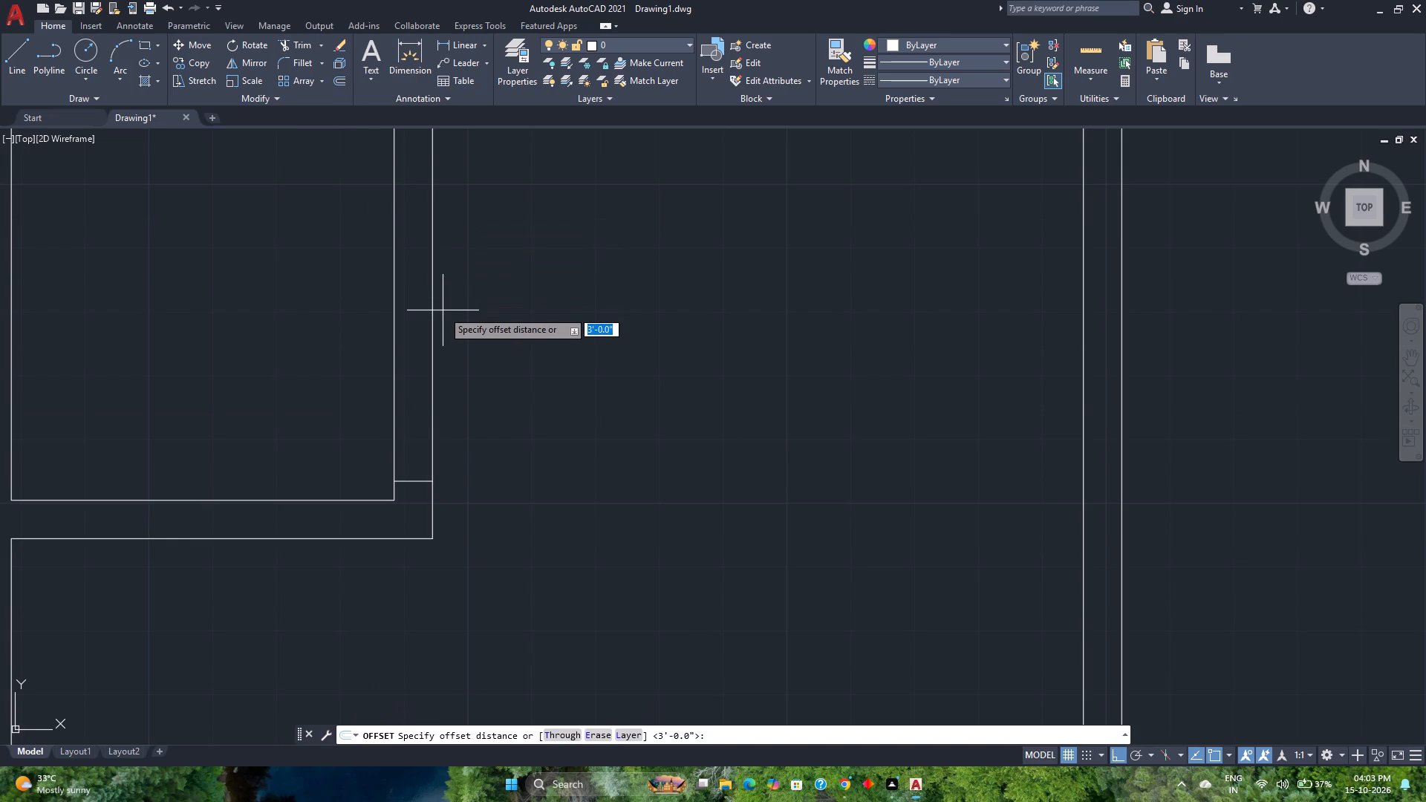
pyautogui.press('Return')
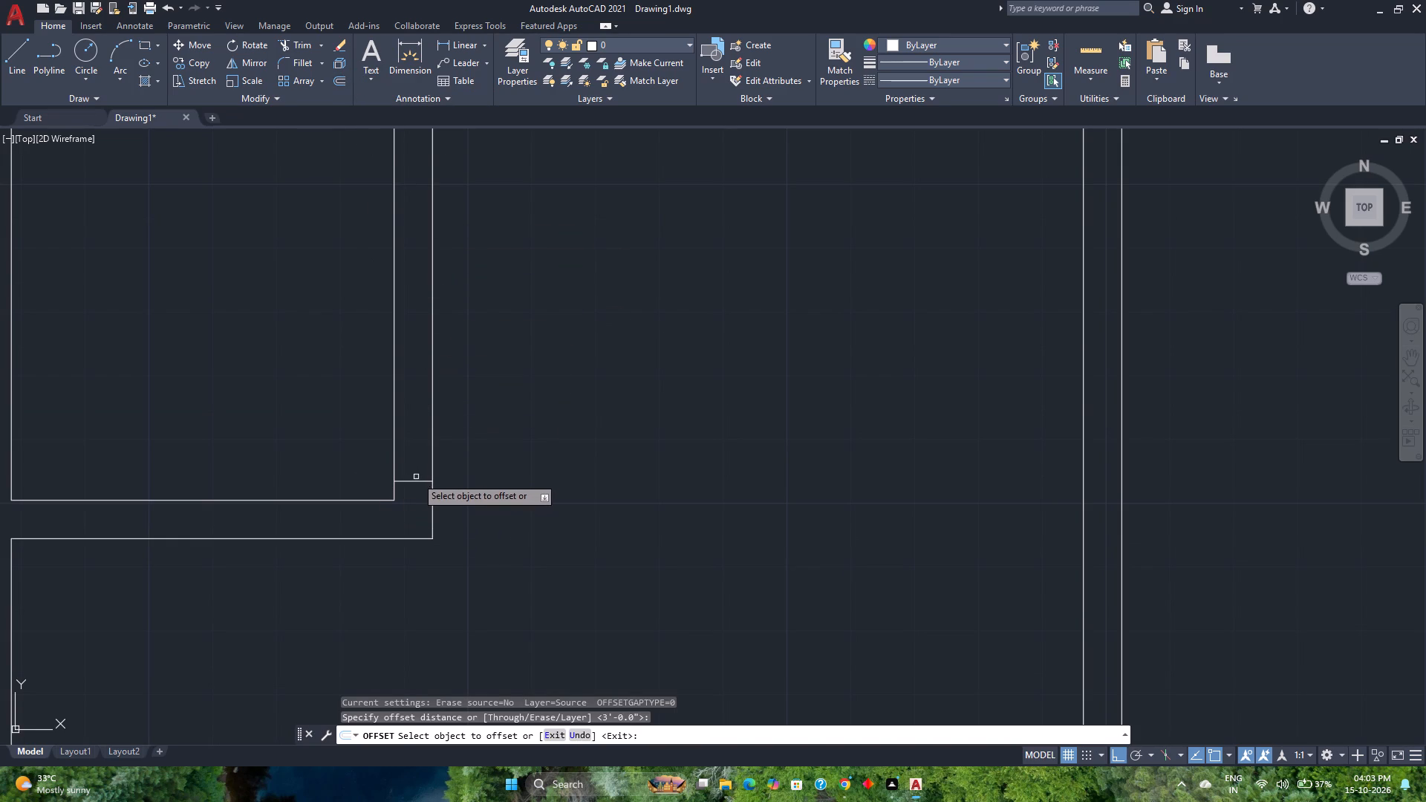
pyautogui.click(416, 479)
pyautogui.click(408, 480)
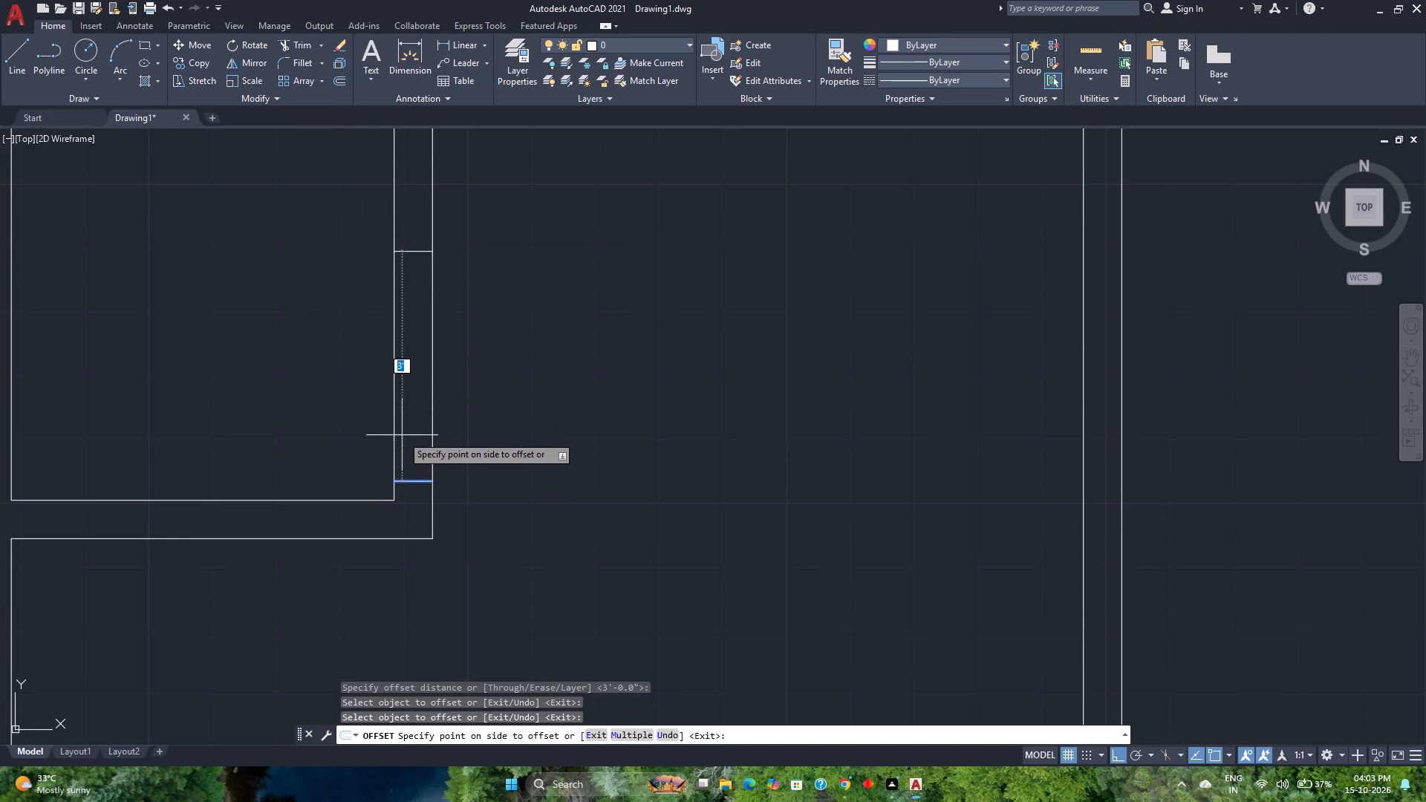
pyautogui.write("2'6")
pyautogui.hotkey('shift', '"')
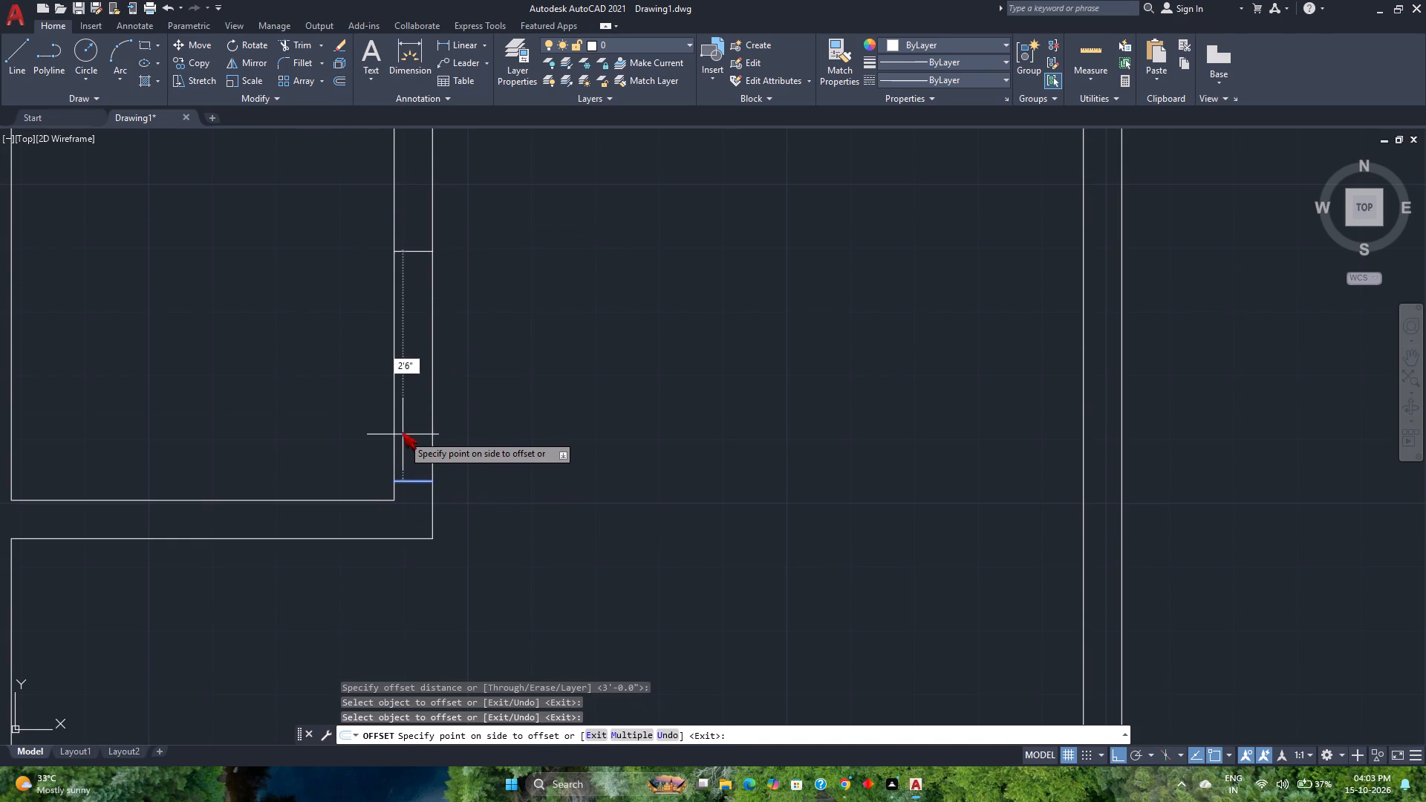
pyautogui.press('Return')
pyautogui.press('Escape')
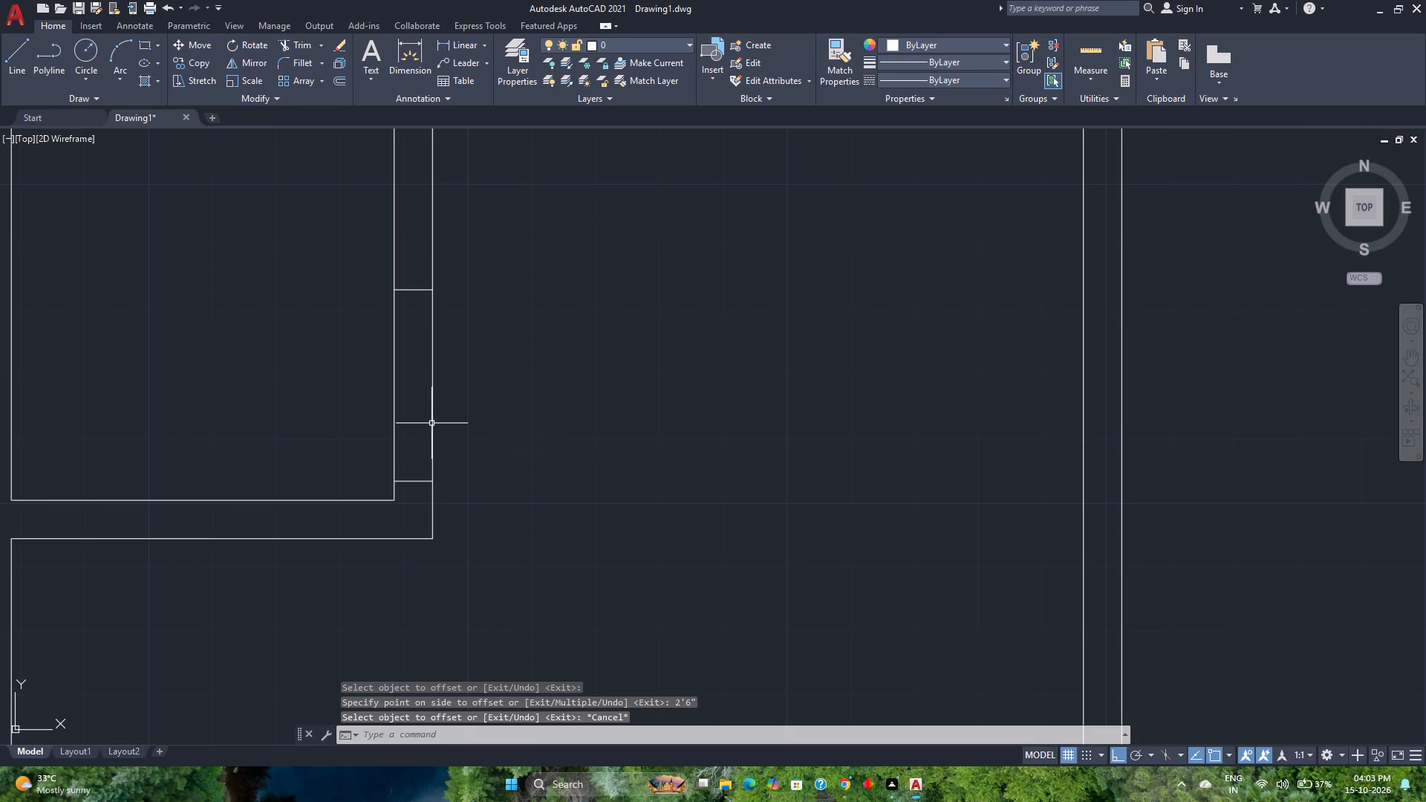
# Trim both faces of the small top-left room's right wall between the two cross lines to create a door opening.
pyautogui.write('tr')
pyautogui.press('Return')
pyautogui.click(514, 374)
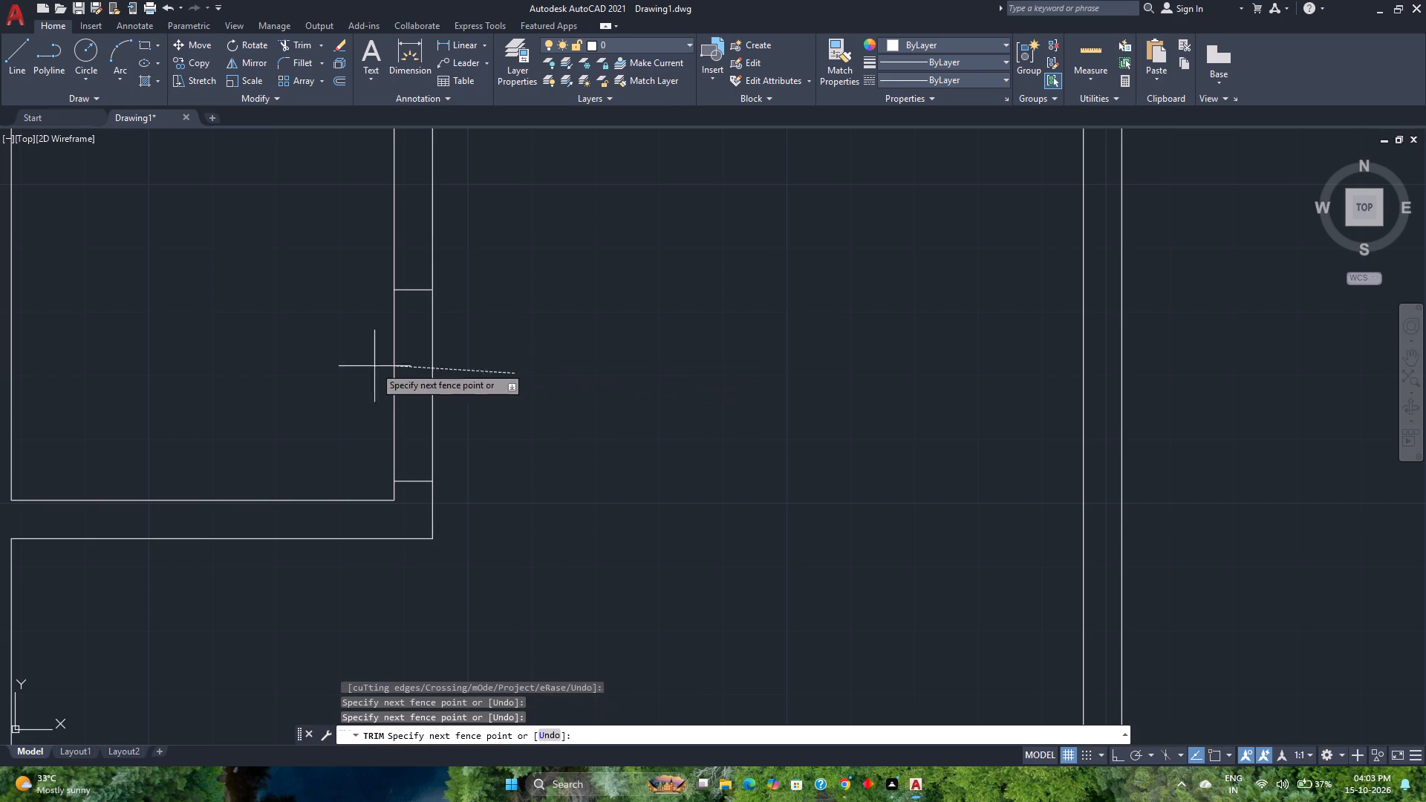
pyautogui.click(287, 364)
pyautogui.press('space')
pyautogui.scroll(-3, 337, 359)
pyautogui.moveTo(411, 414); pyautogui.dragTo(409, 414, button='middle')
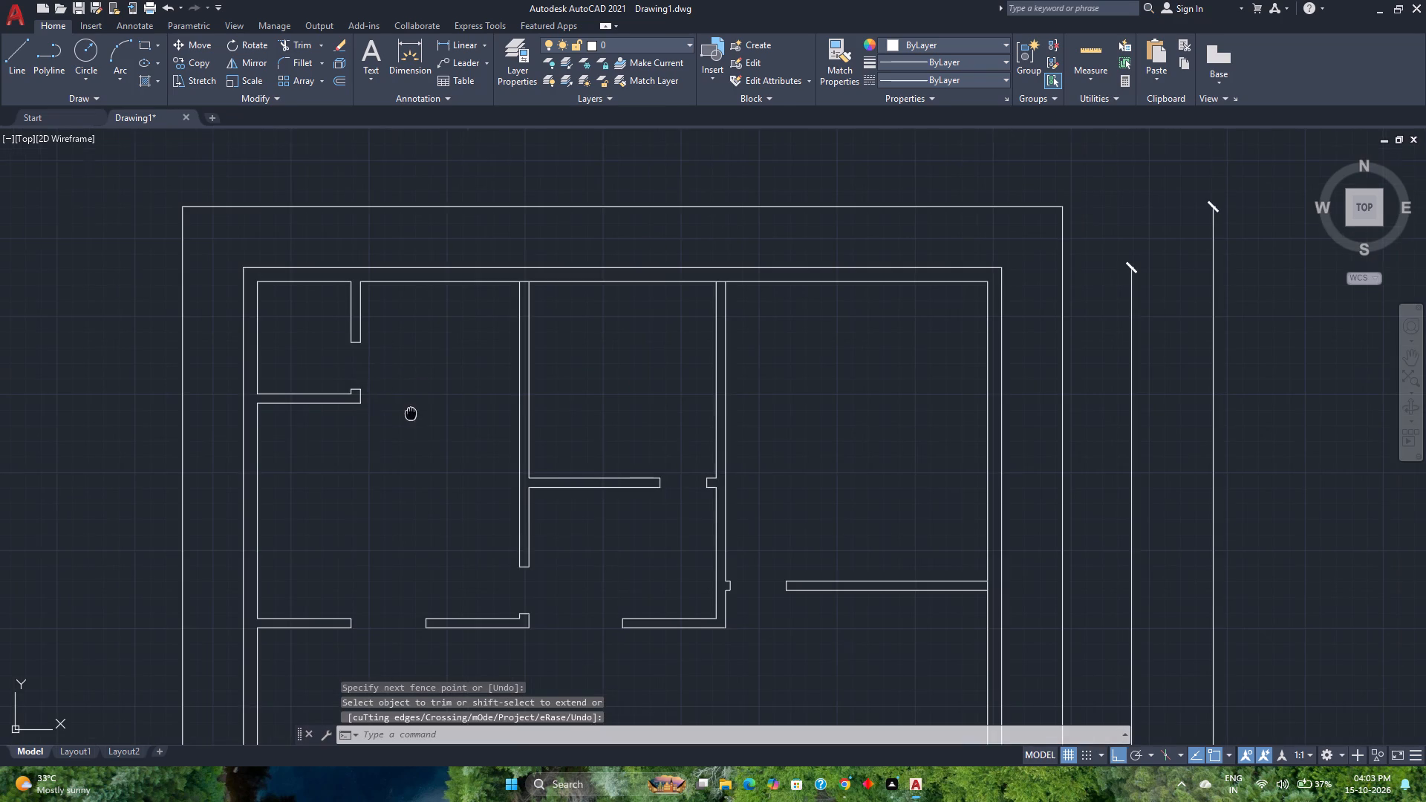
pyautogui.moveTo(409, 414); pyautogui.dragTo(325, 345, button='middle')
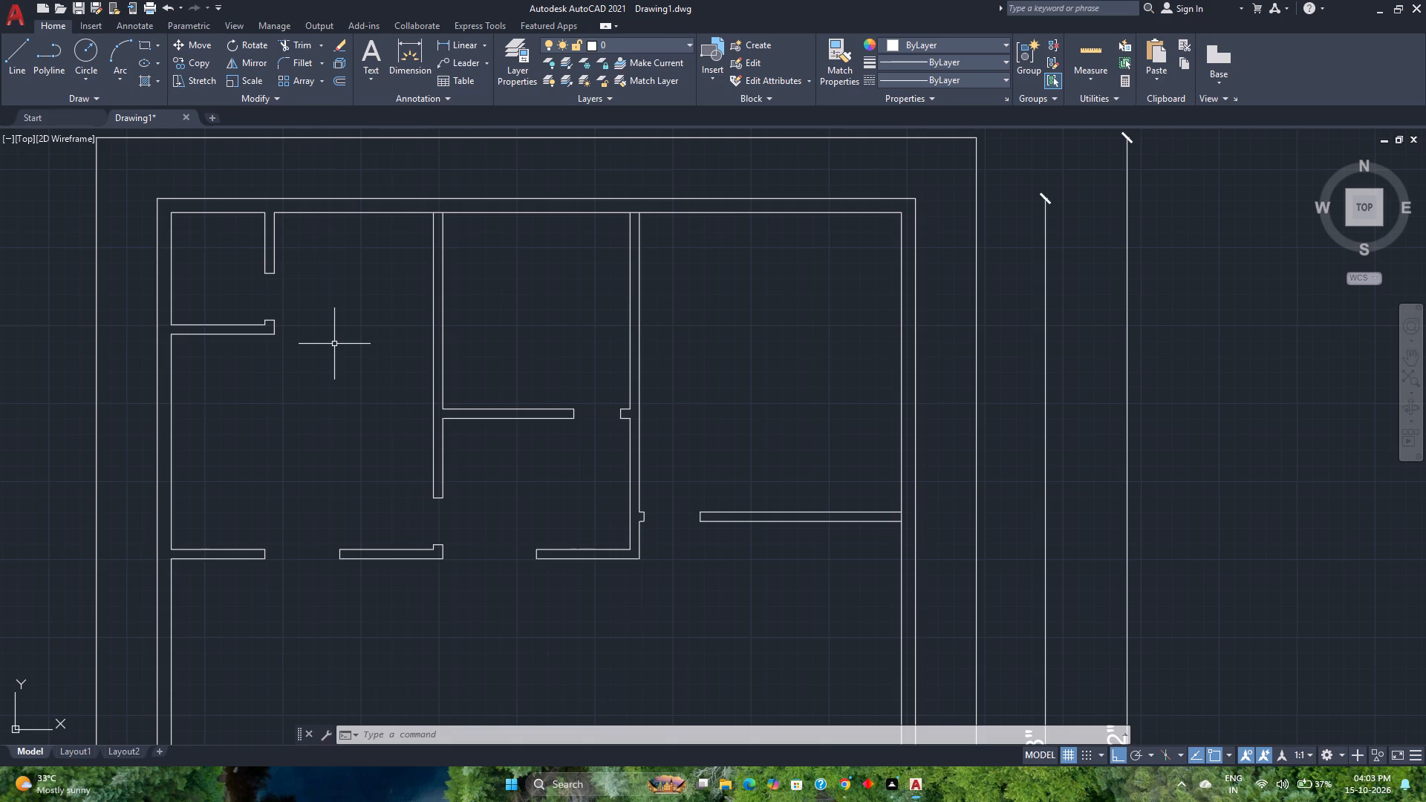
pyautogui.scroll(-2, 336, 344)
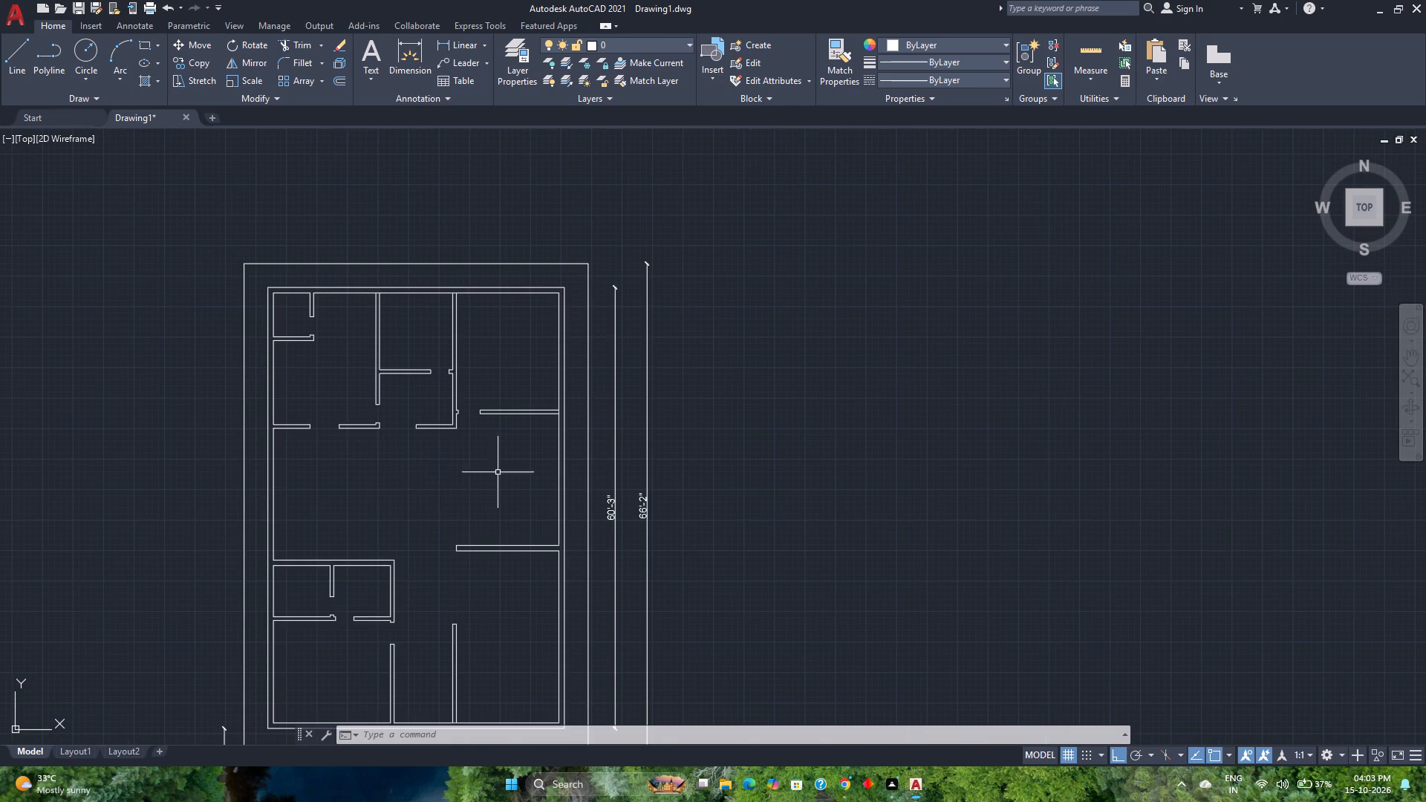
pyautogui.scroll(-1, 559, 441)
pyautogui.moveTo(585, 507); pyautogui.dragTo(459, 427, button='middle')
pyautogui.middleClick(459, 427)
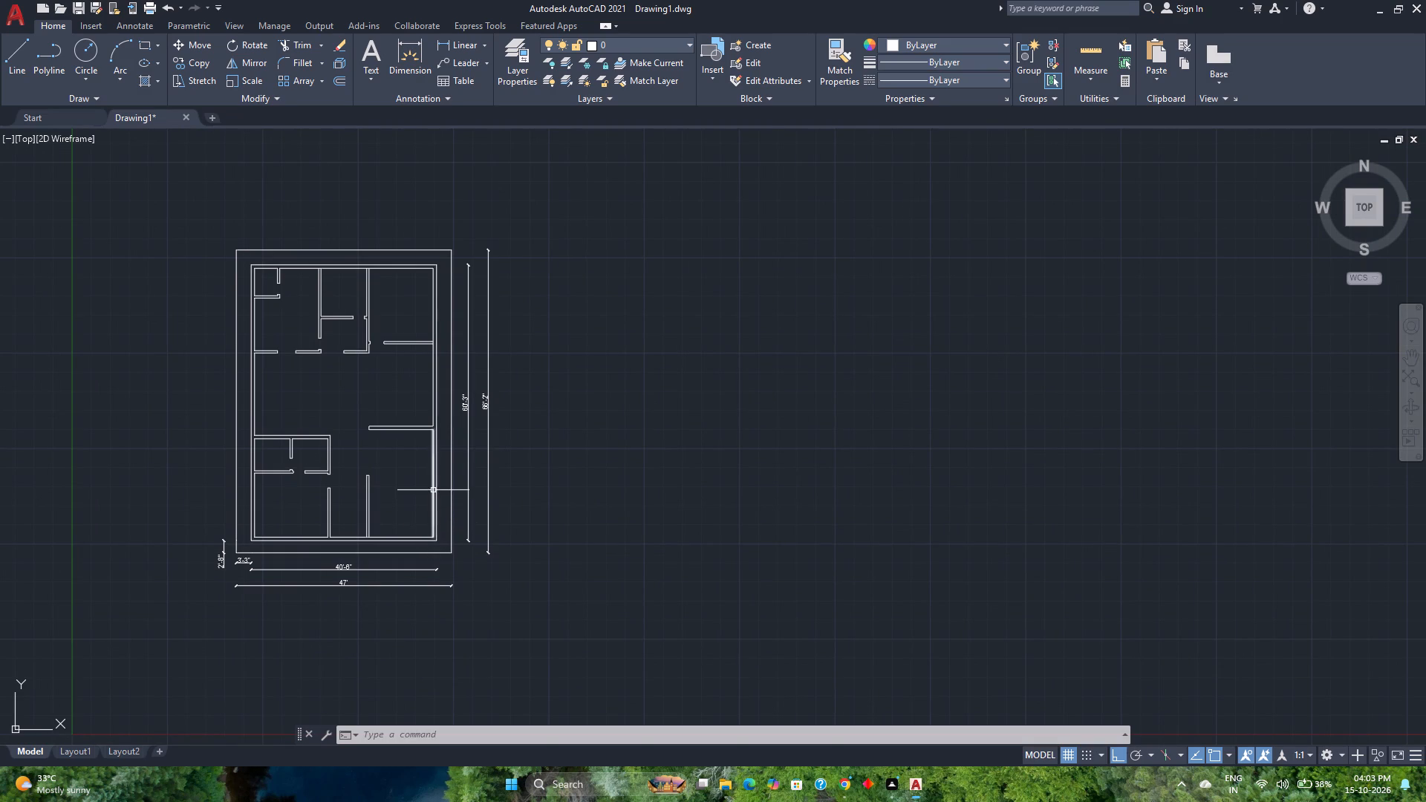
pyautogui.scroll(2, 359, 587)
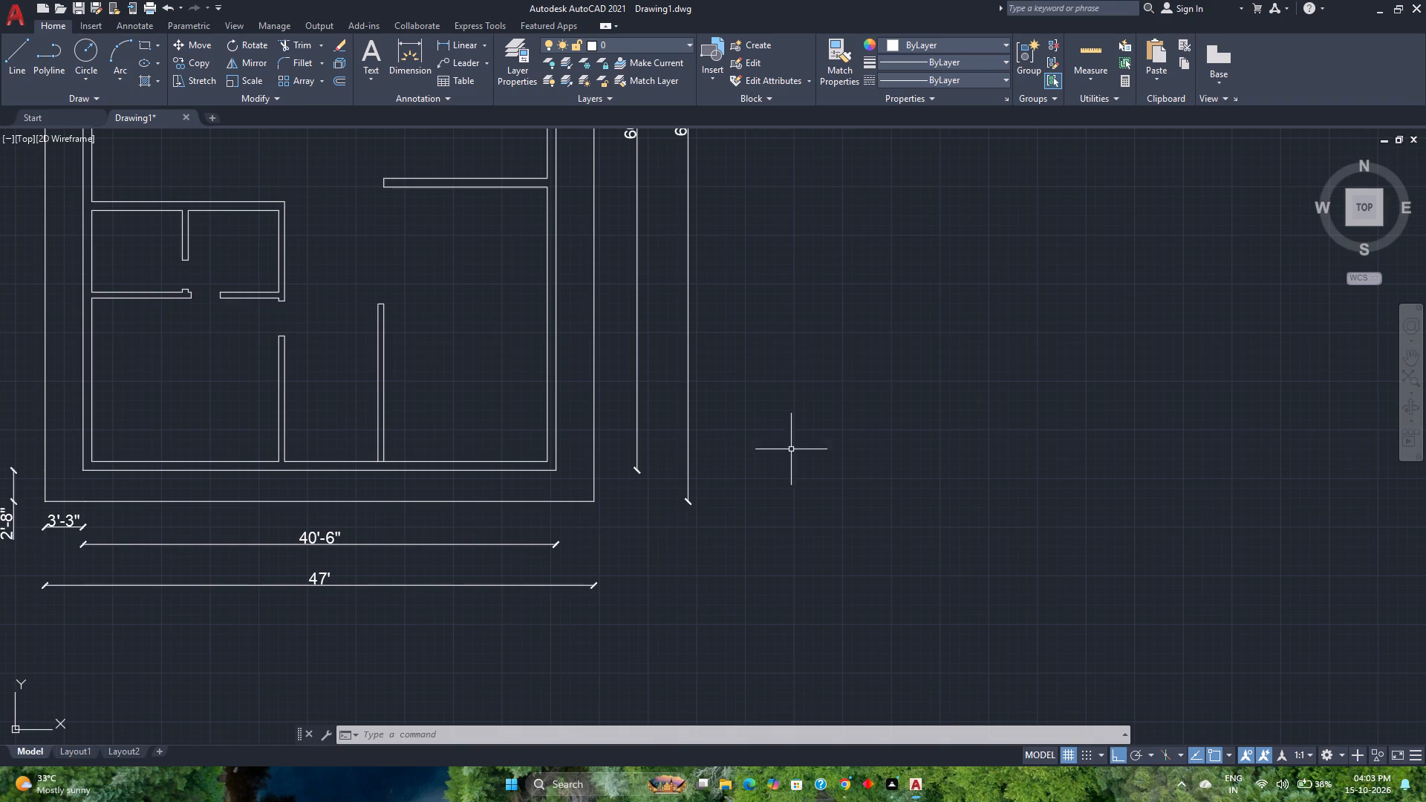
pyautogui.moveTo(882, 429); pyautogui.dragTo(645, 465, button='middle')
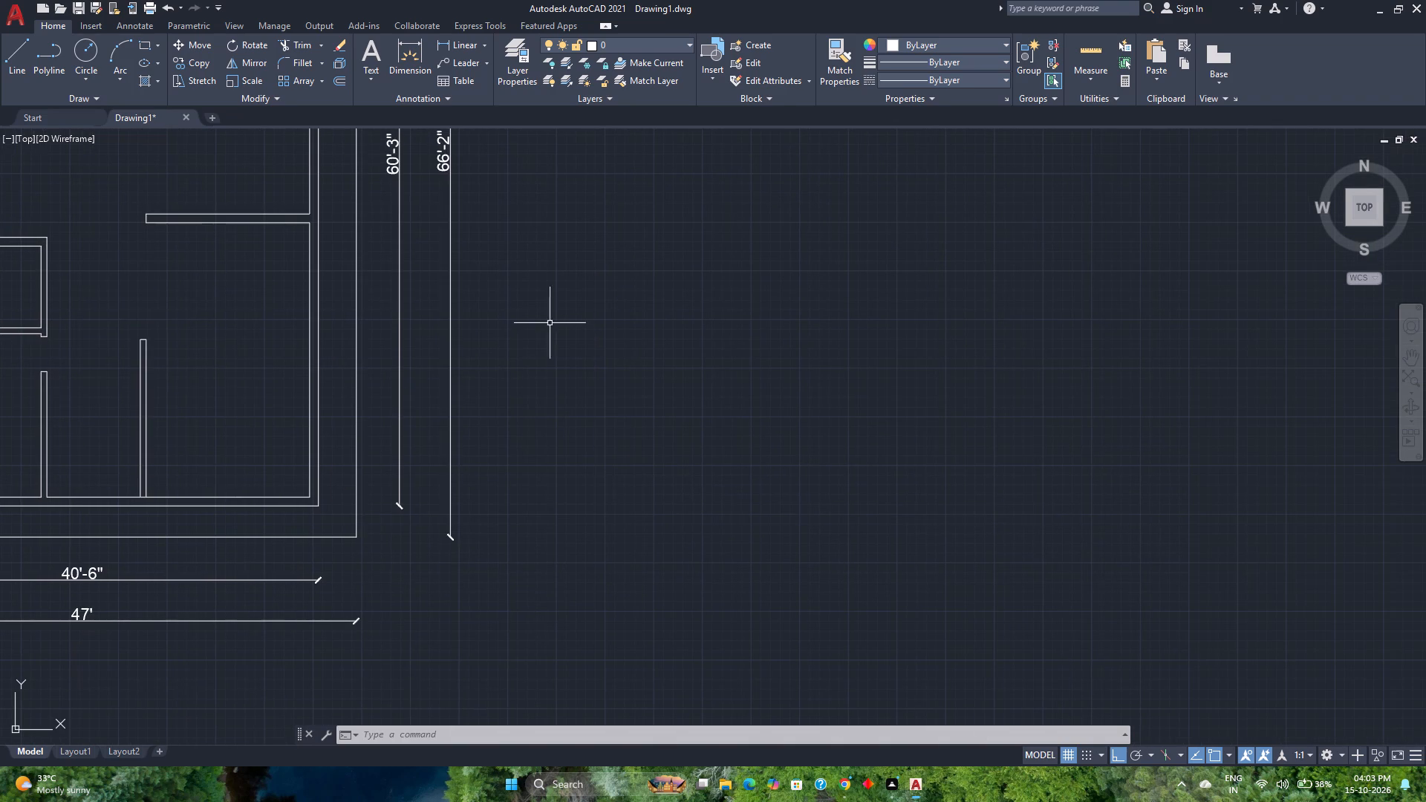
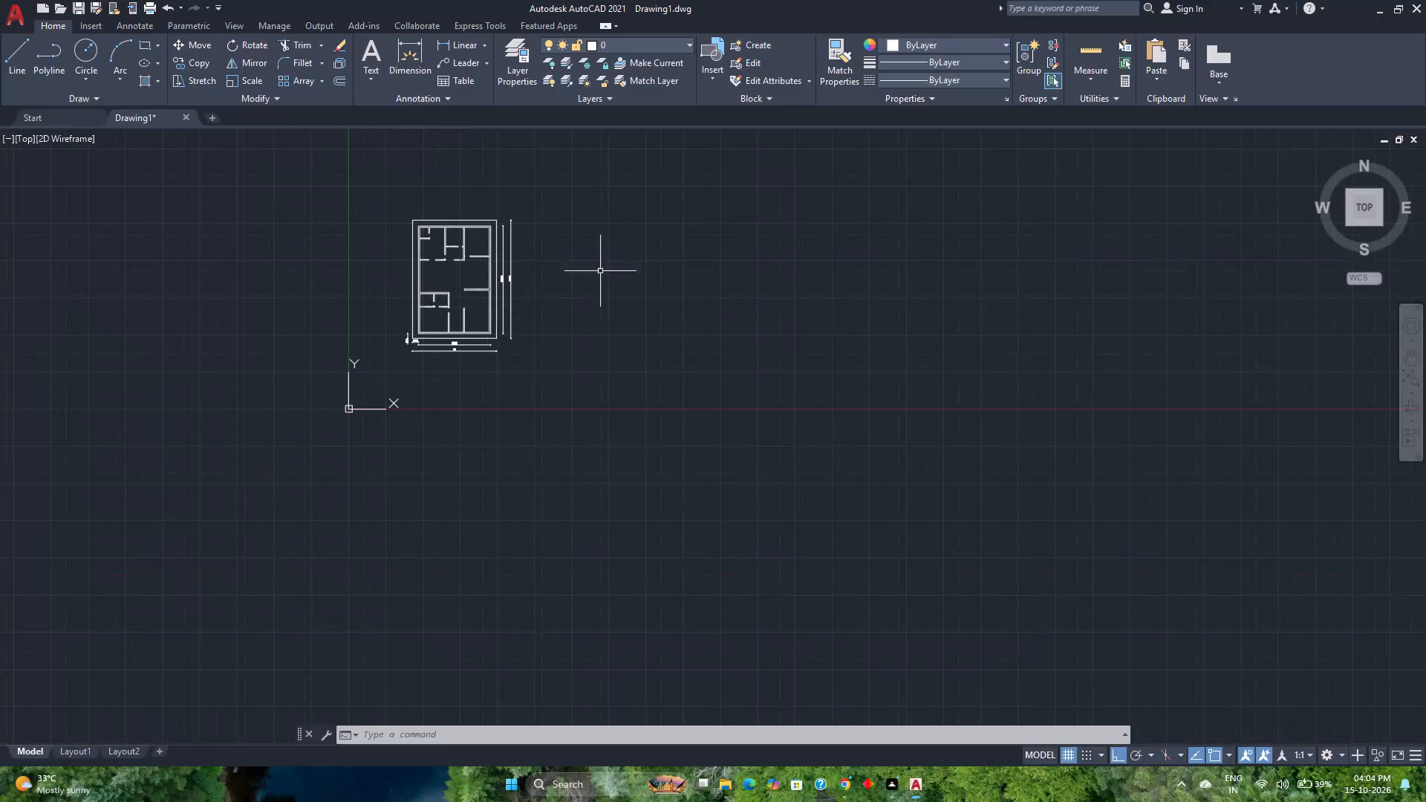
# Copy the outer line of the building's top wall 60' horizontally to the right, clear of the plan.
pyautogui.scroll(2, 524, 194)
pyautogui.scroll(3, 380, 310)
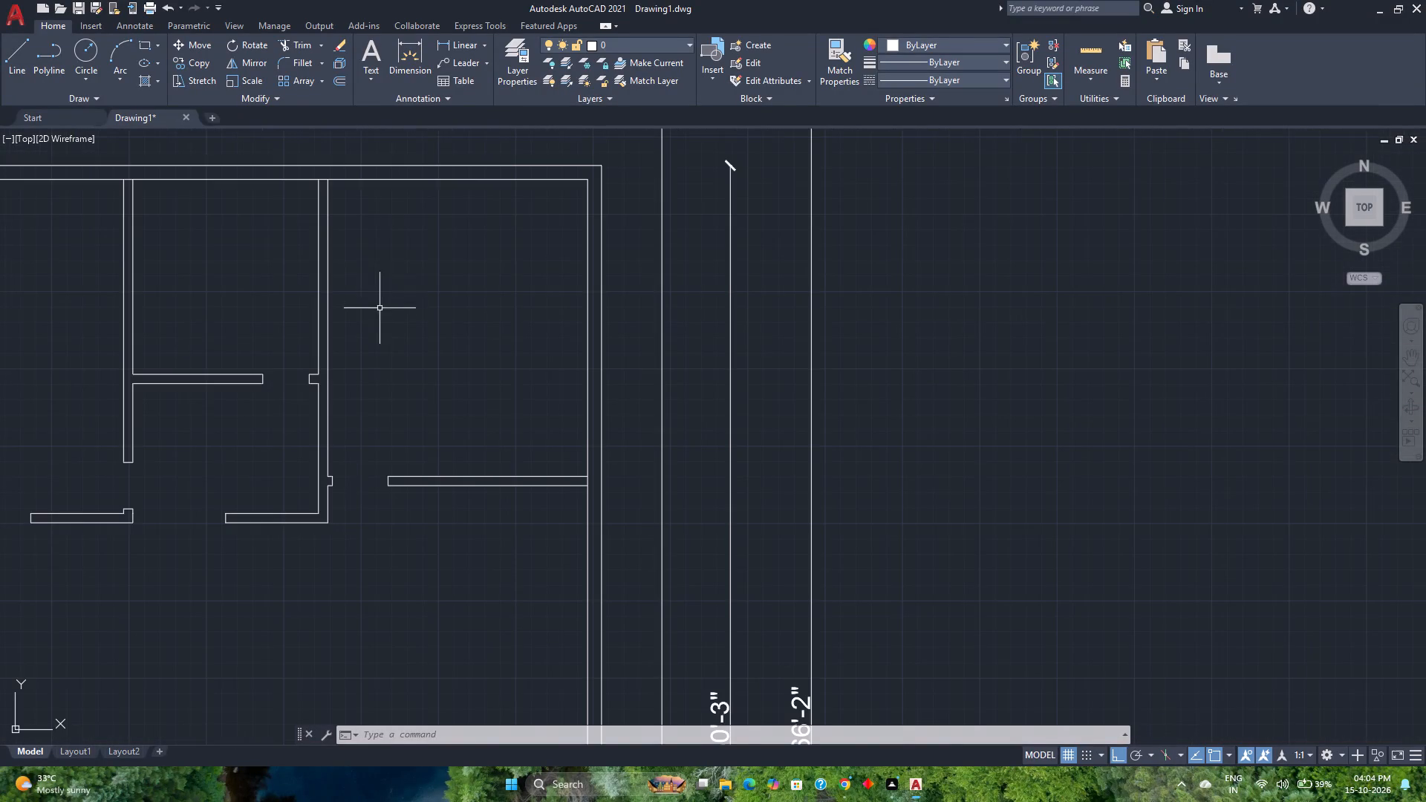
pyautogui.click(442, 165)
pyautogui.scroll(-3, 442, 166)
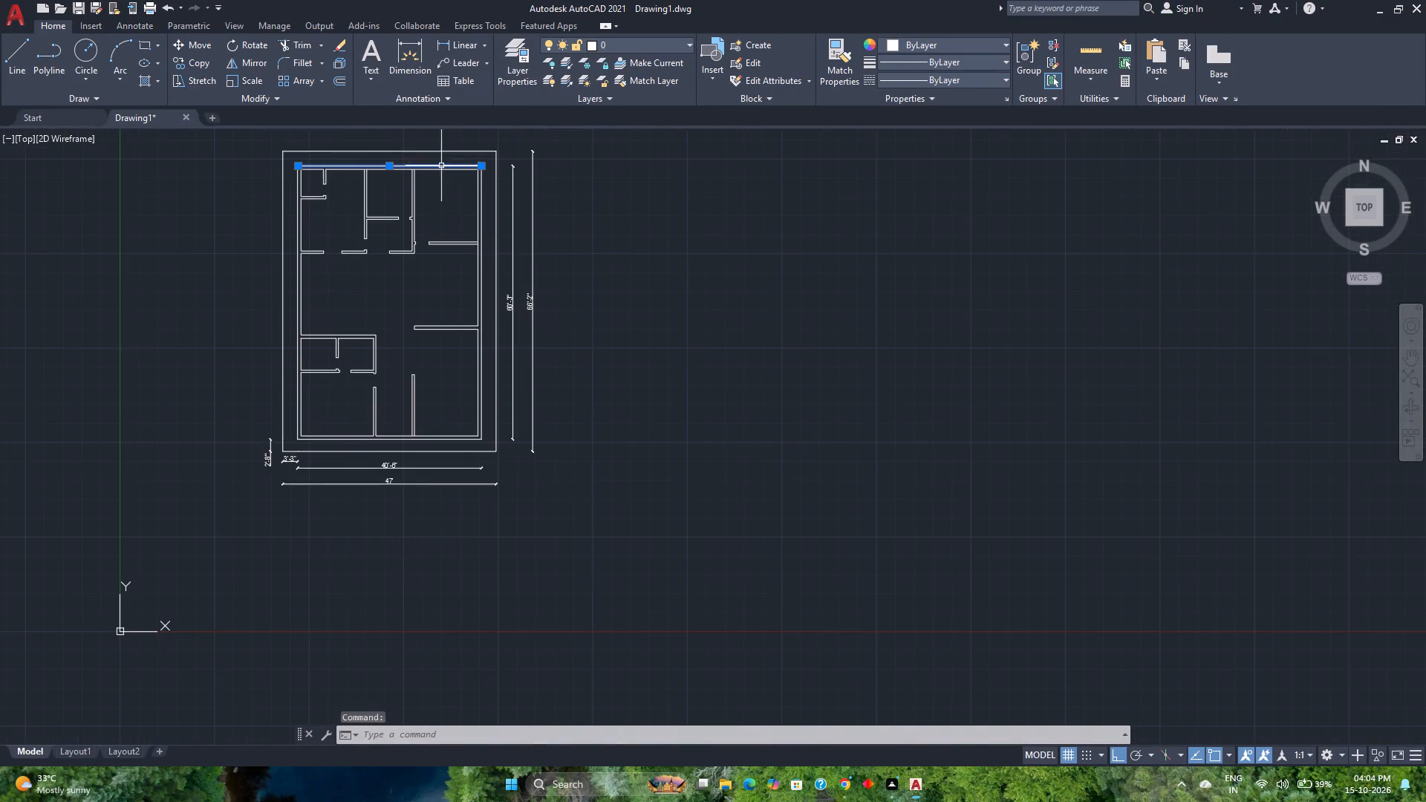
pyautogui.moveTo(434, 203); pyautogui.dragTo(358, 231, button='middle')
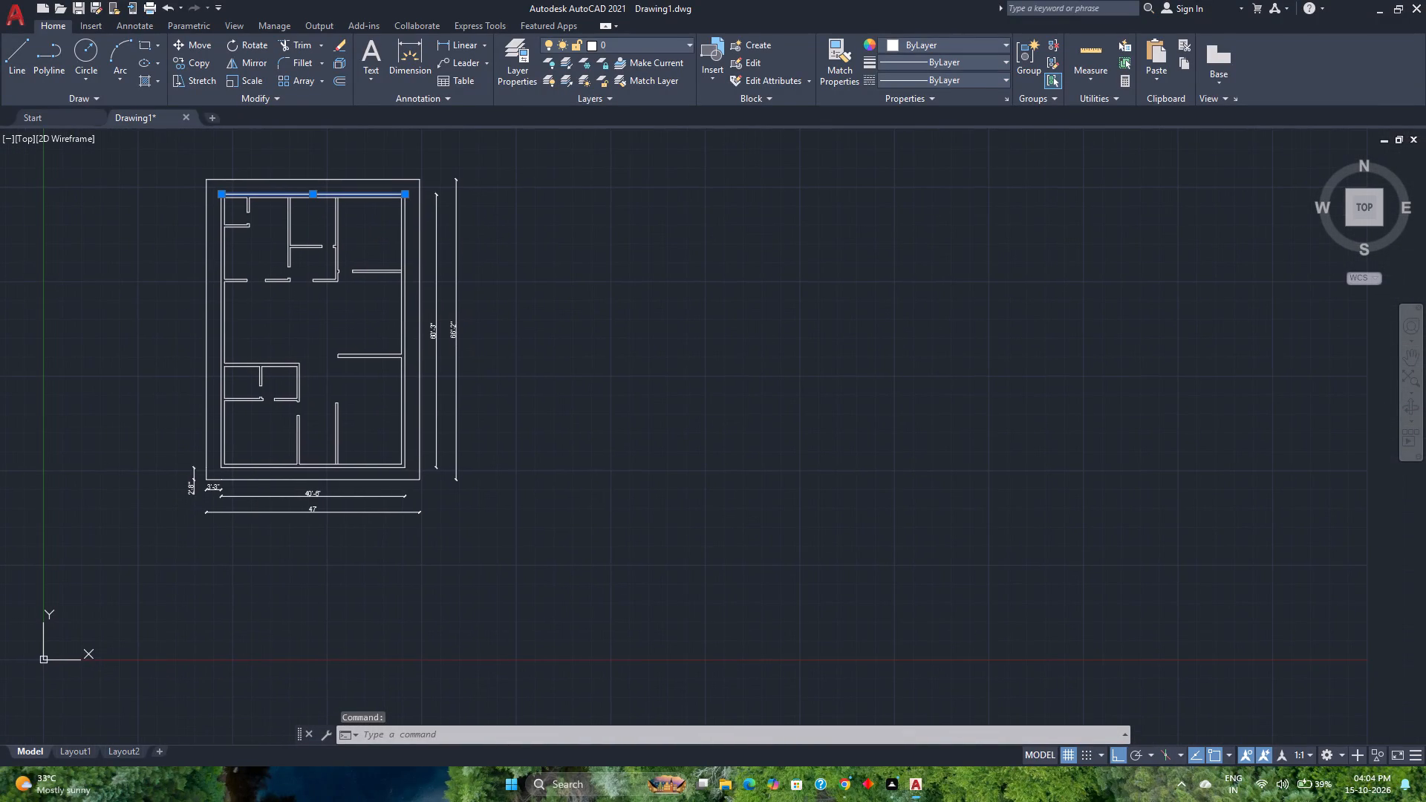
pyautogui.click(186, 68)
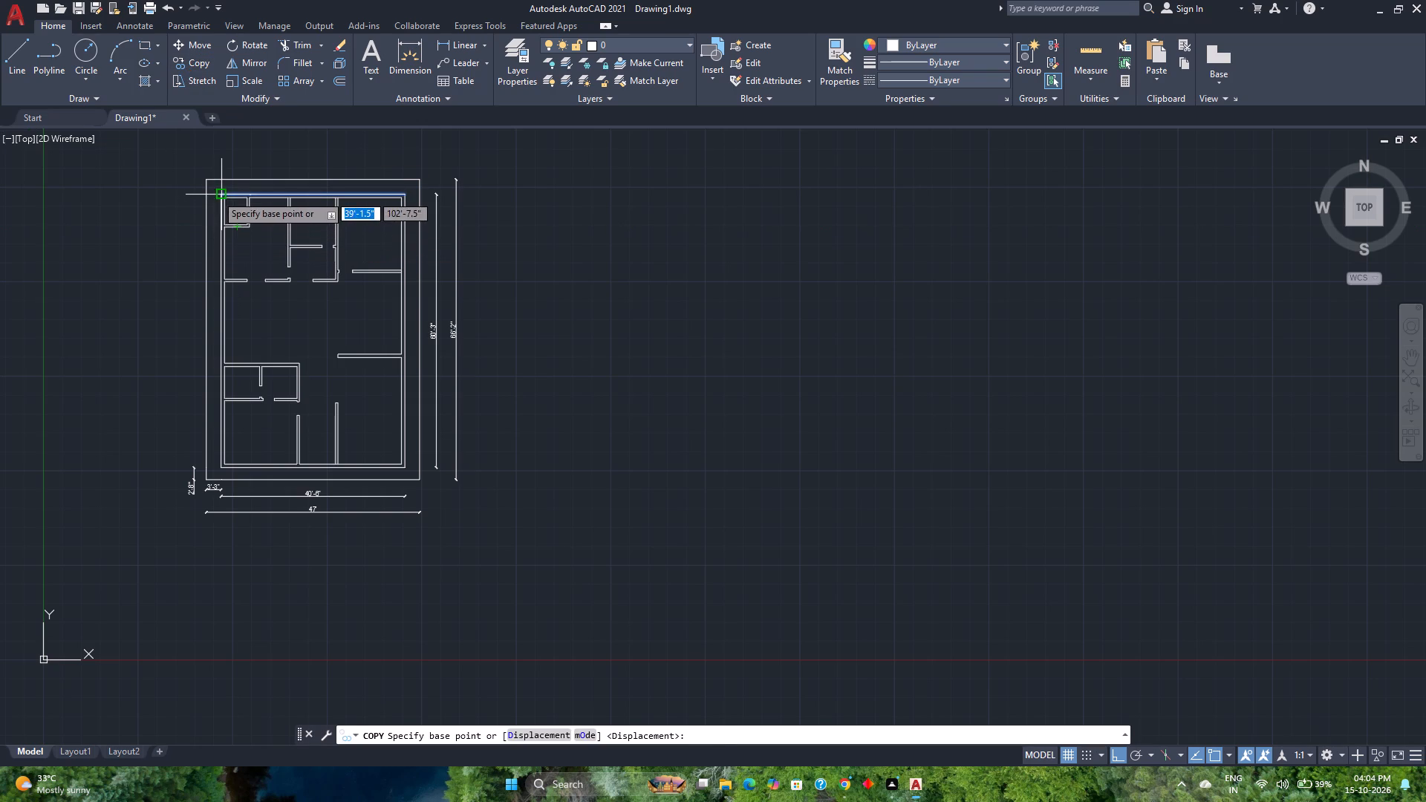
pyautogui.click(216, 195)
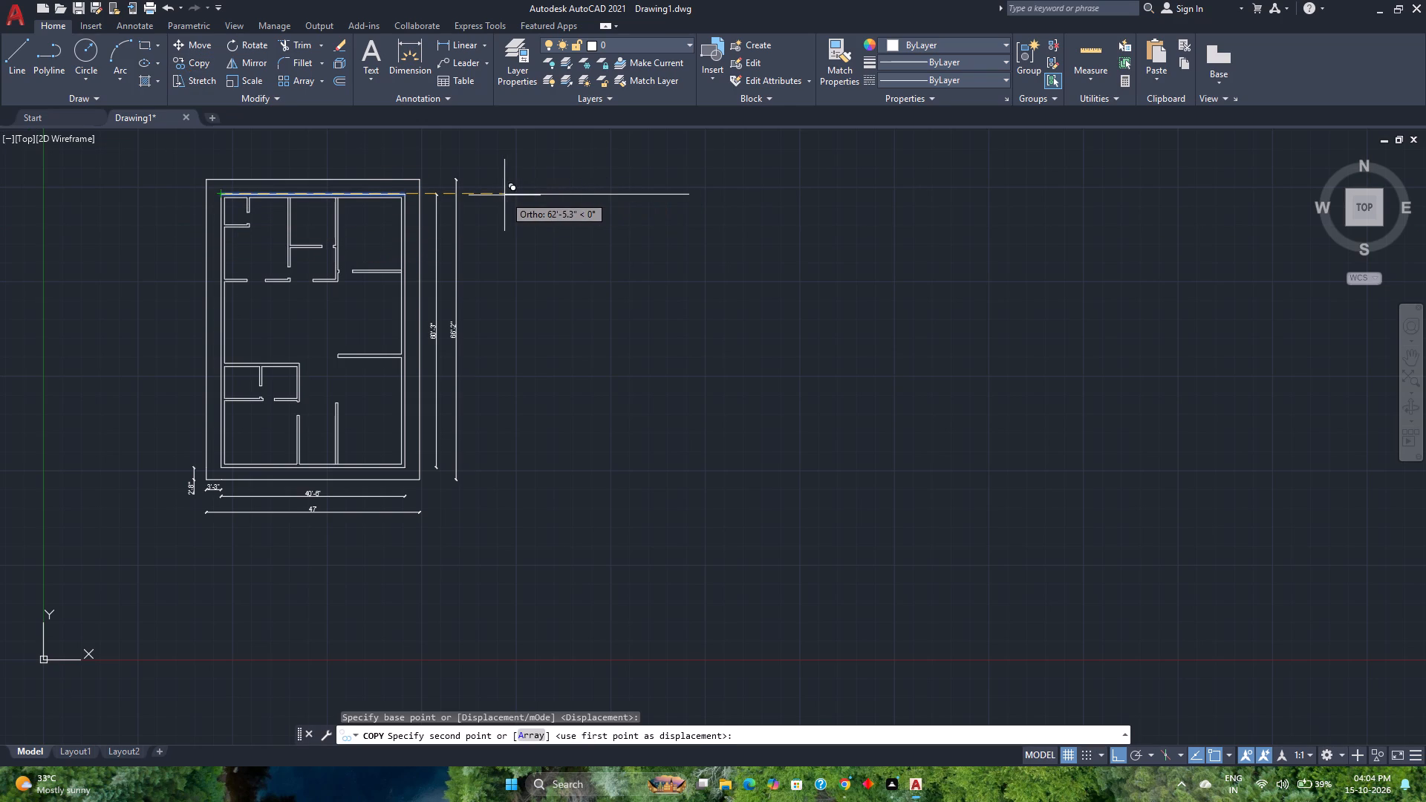
pyautogui.scroll(2, 504, 195)
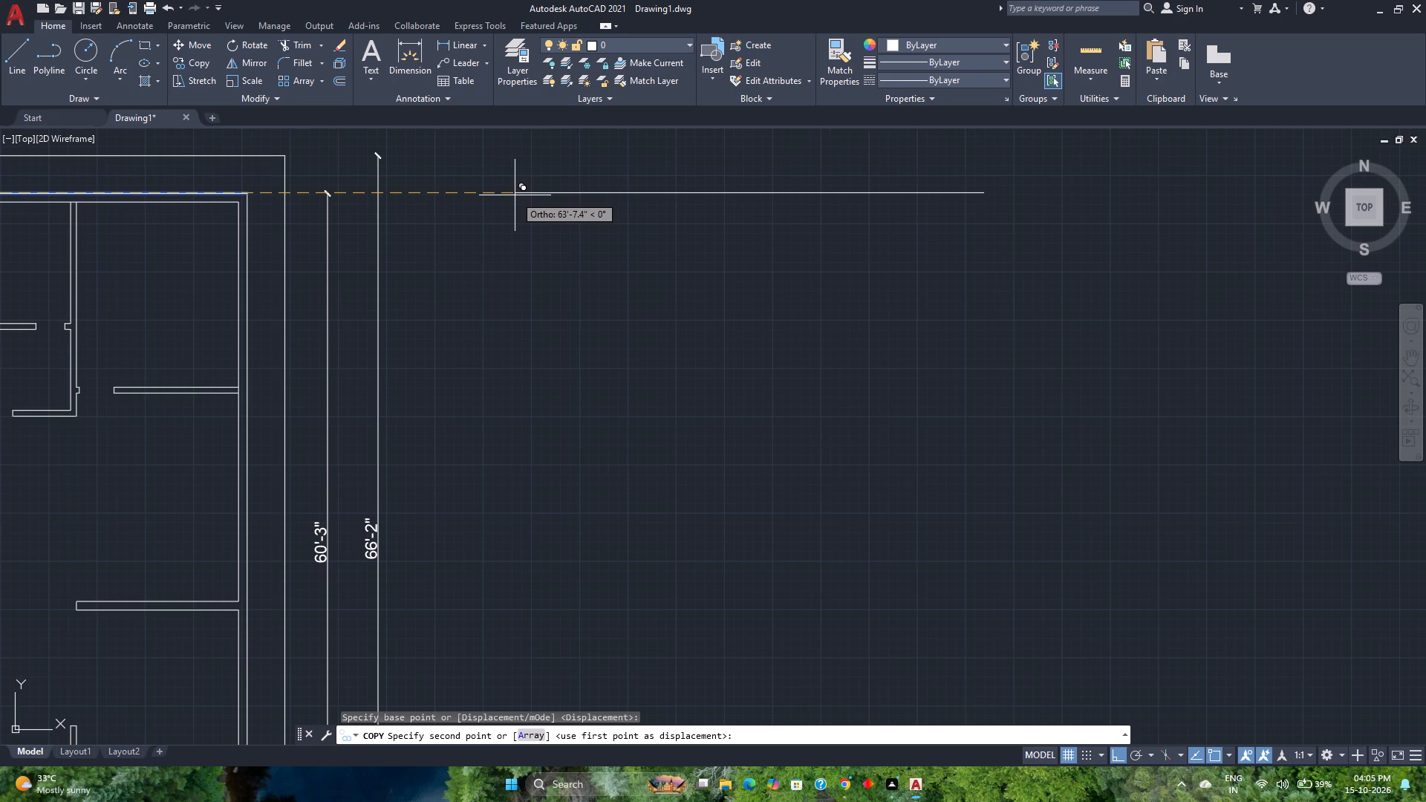
pyautogui.press('6')
pyautogui.write("0'")
pyautogui.press('Return')
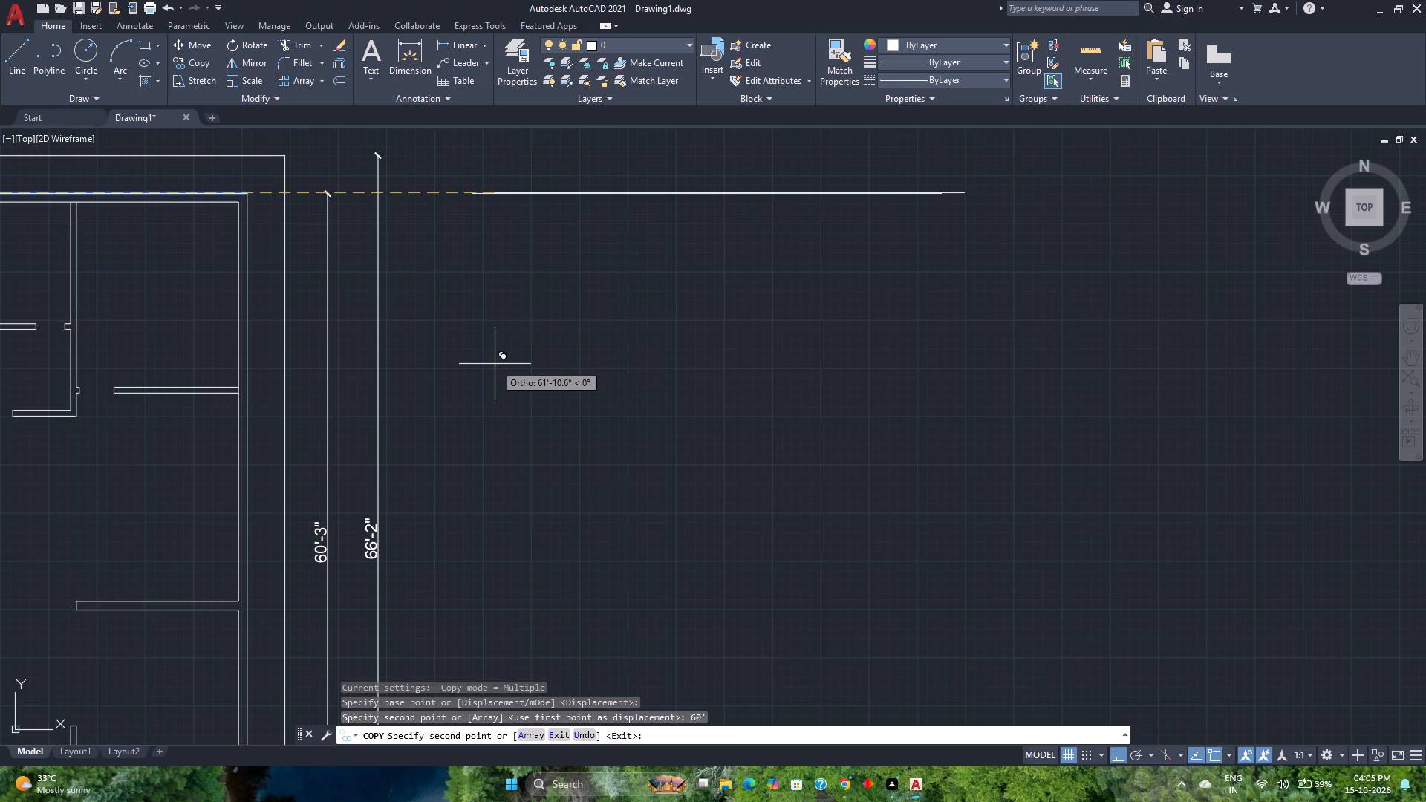
pyautogui.press('Escape')
# Offset the copied top wall line 9" downward to form the new top wall's inner face.
pyautogui.scroll(-2, 495, 364)
pyautogui.moveTo(495, 364); pyautogui.dragTo(426, 326, button='middle')
pyautogui.middleClick(426, 326)
pyautogui.scroll(2, 423, 309)
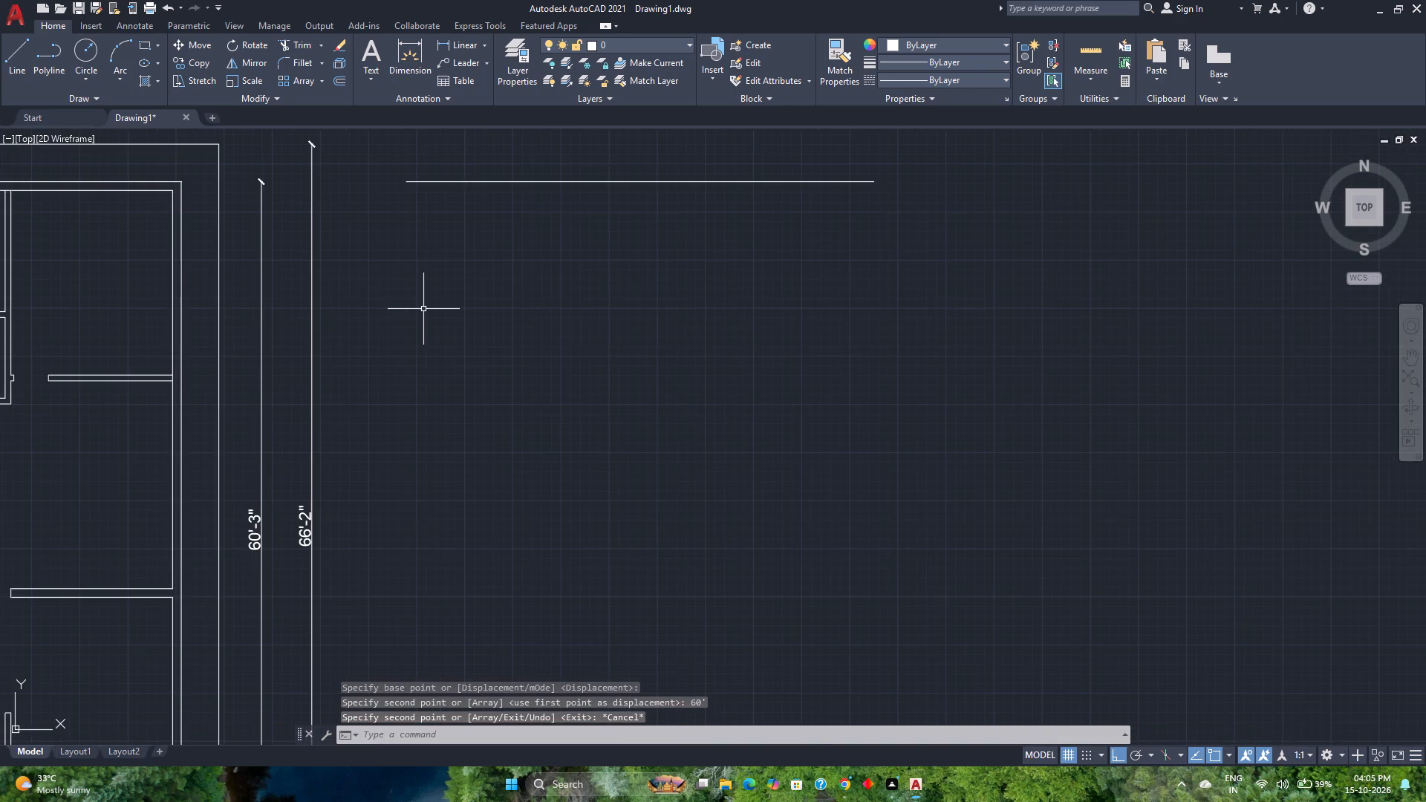
pyautogui.scroll(-1, 420, 309)
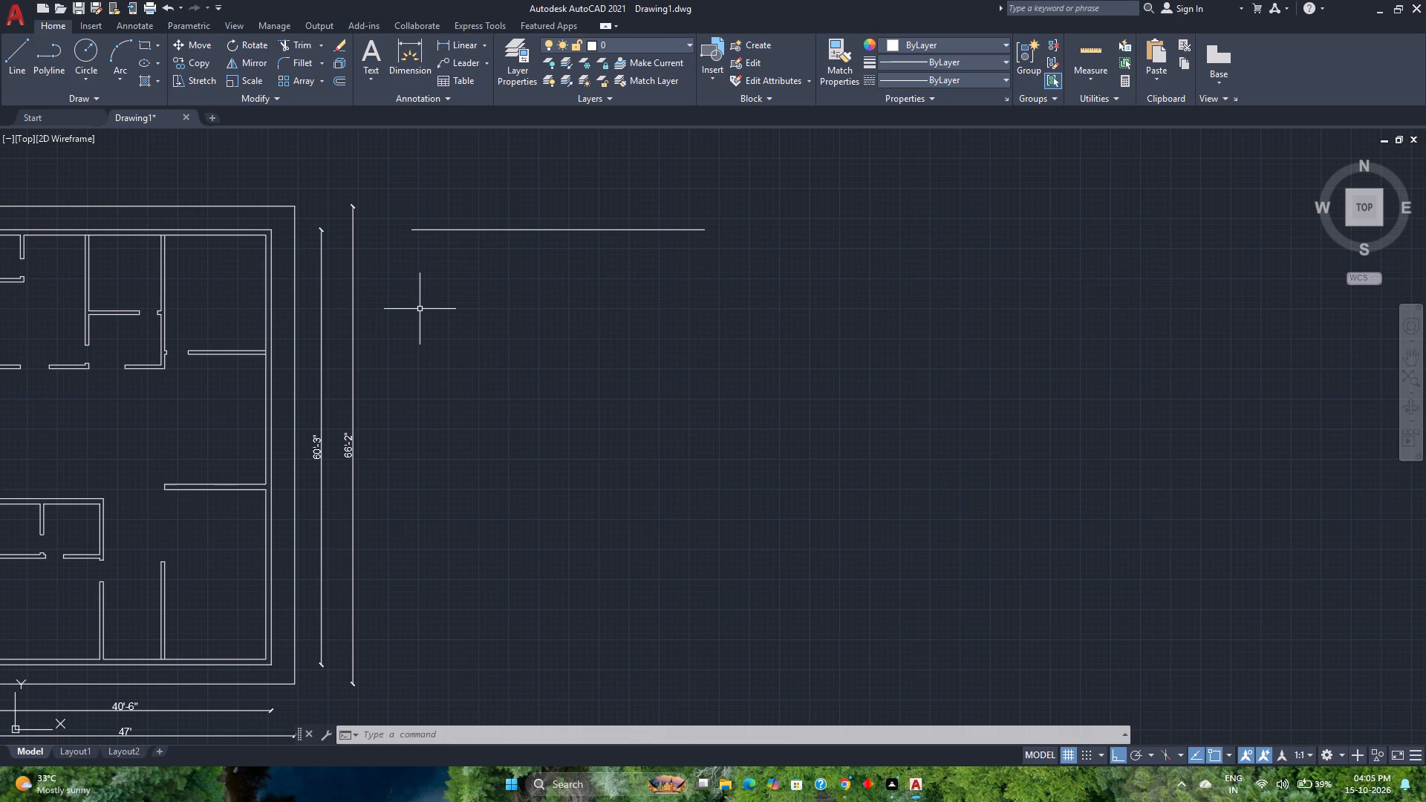
pyautogui.click(336, 82)
pyautogui.press('9')
pyautogui.press('Return')
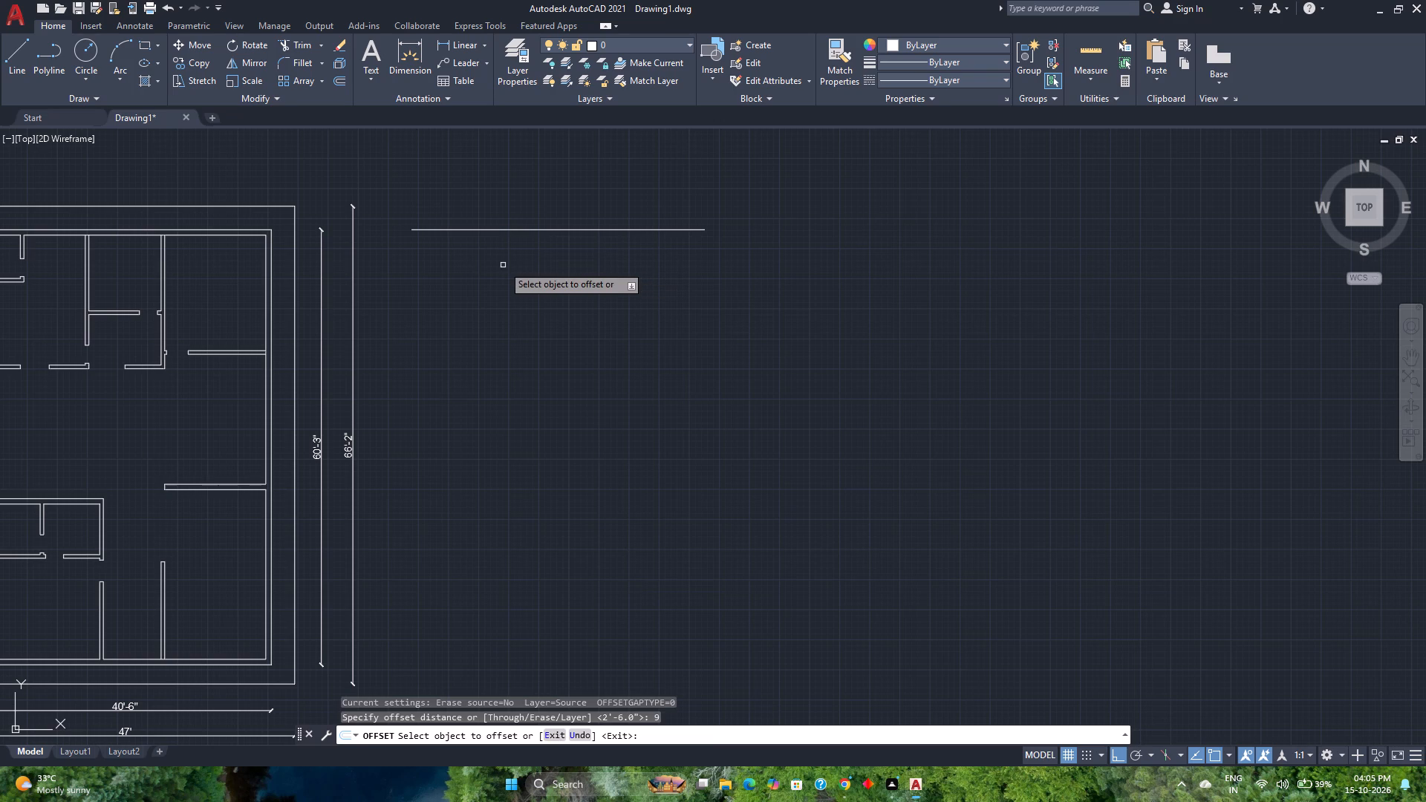
pyautogui.click(520, 229)
pyautogui.click(516, 301)
# Draw a 14' vertical line straight down from the left end of the new top wall's outer line.
pyautogui.click(19, 42)
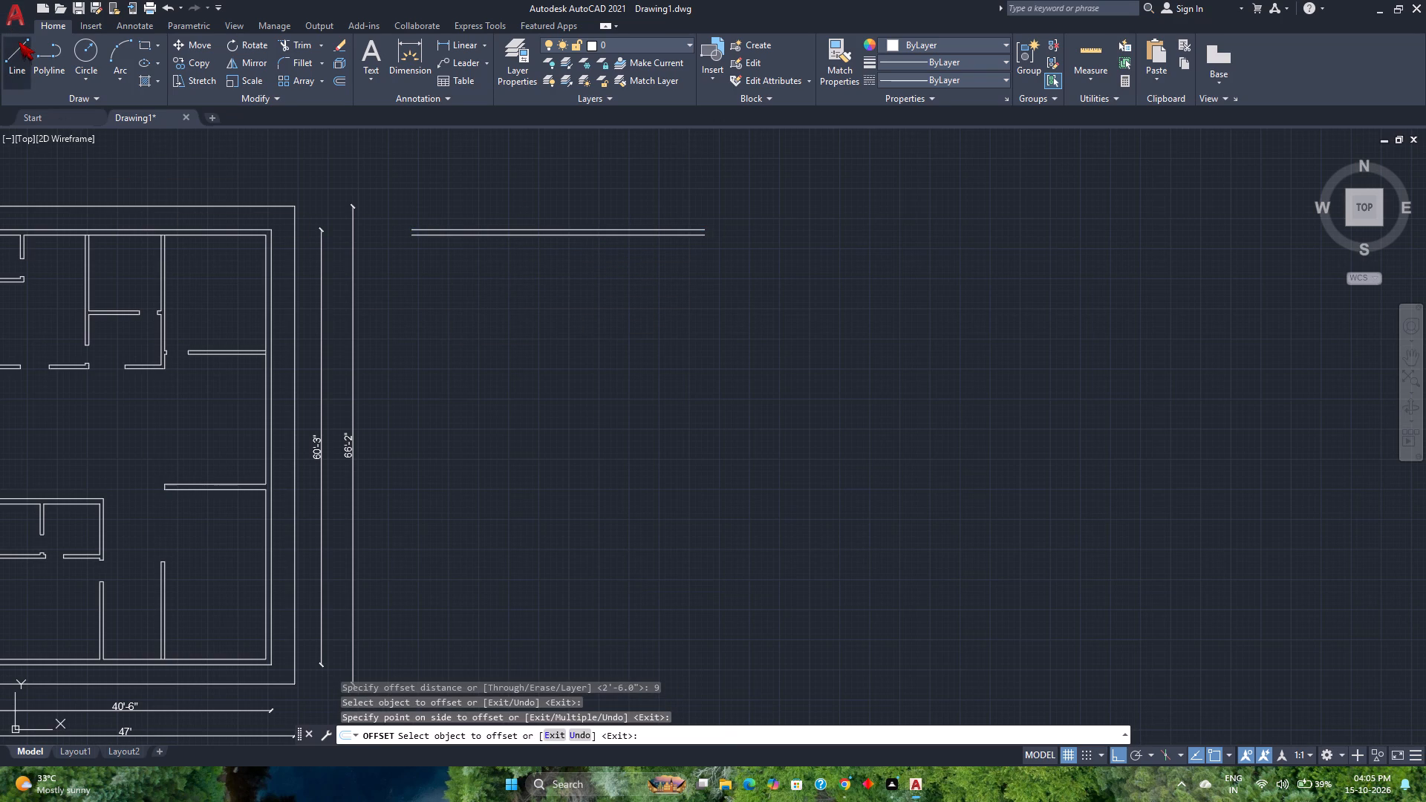
pyautogui.scroll(1, 437, 258)
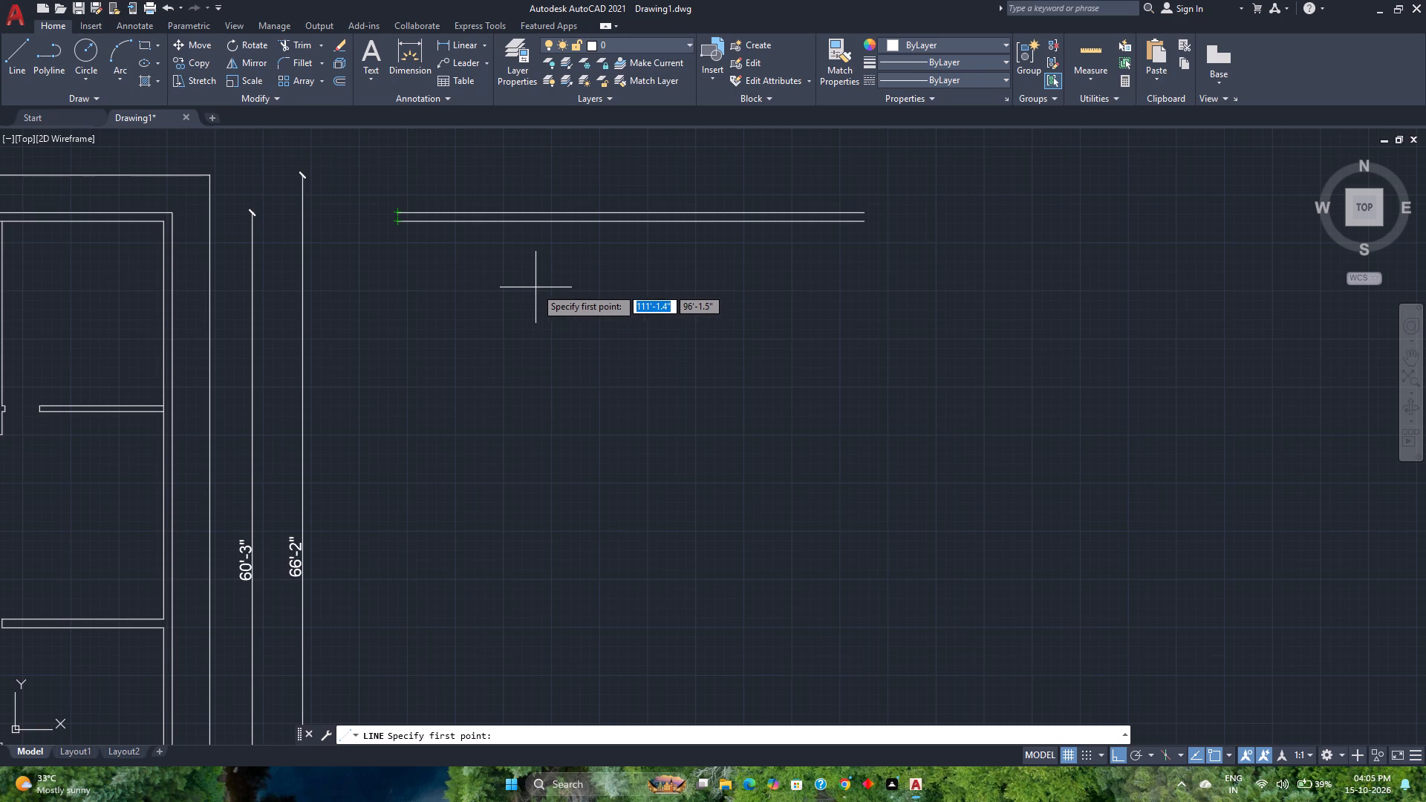
pyautogui.click(401, 212)
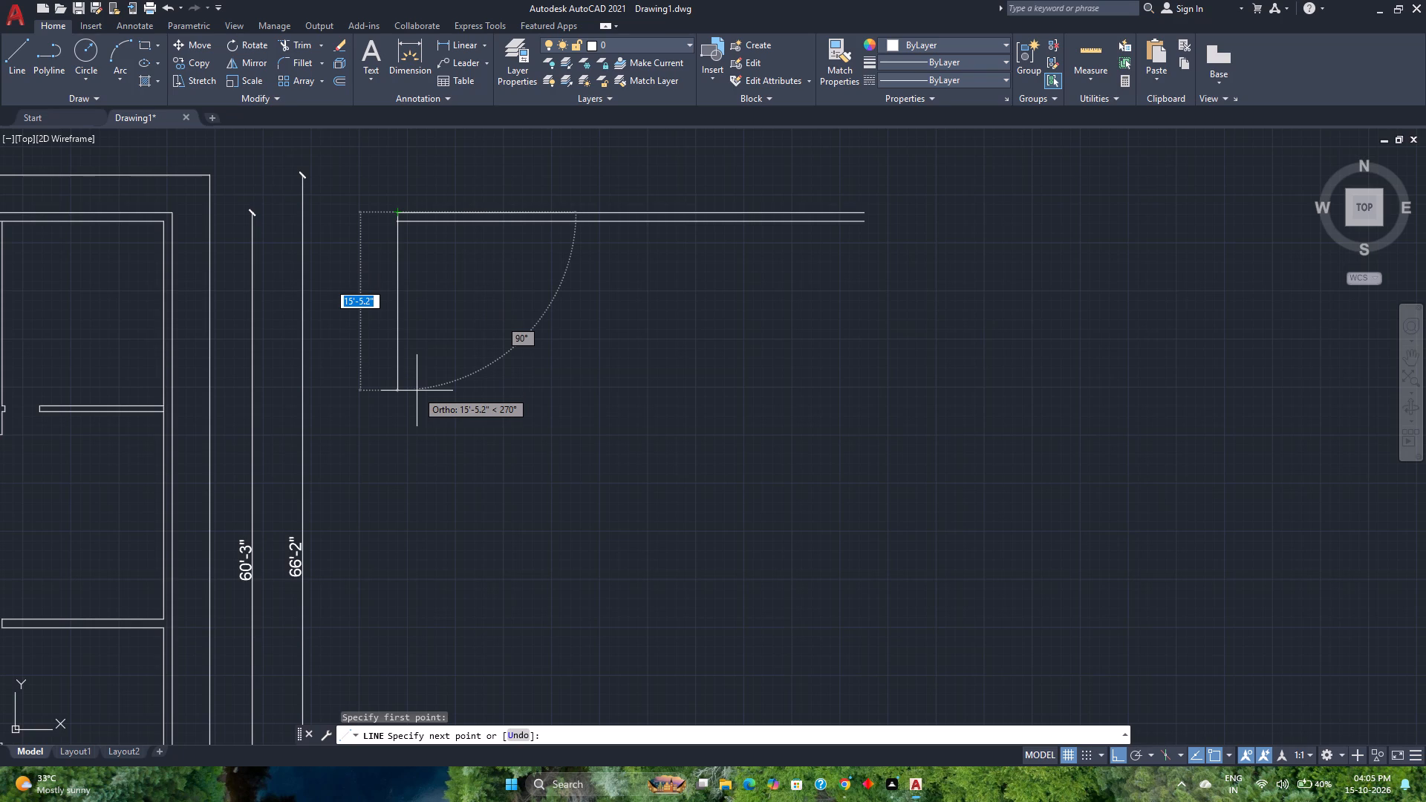
pyautogui.write("14'6")
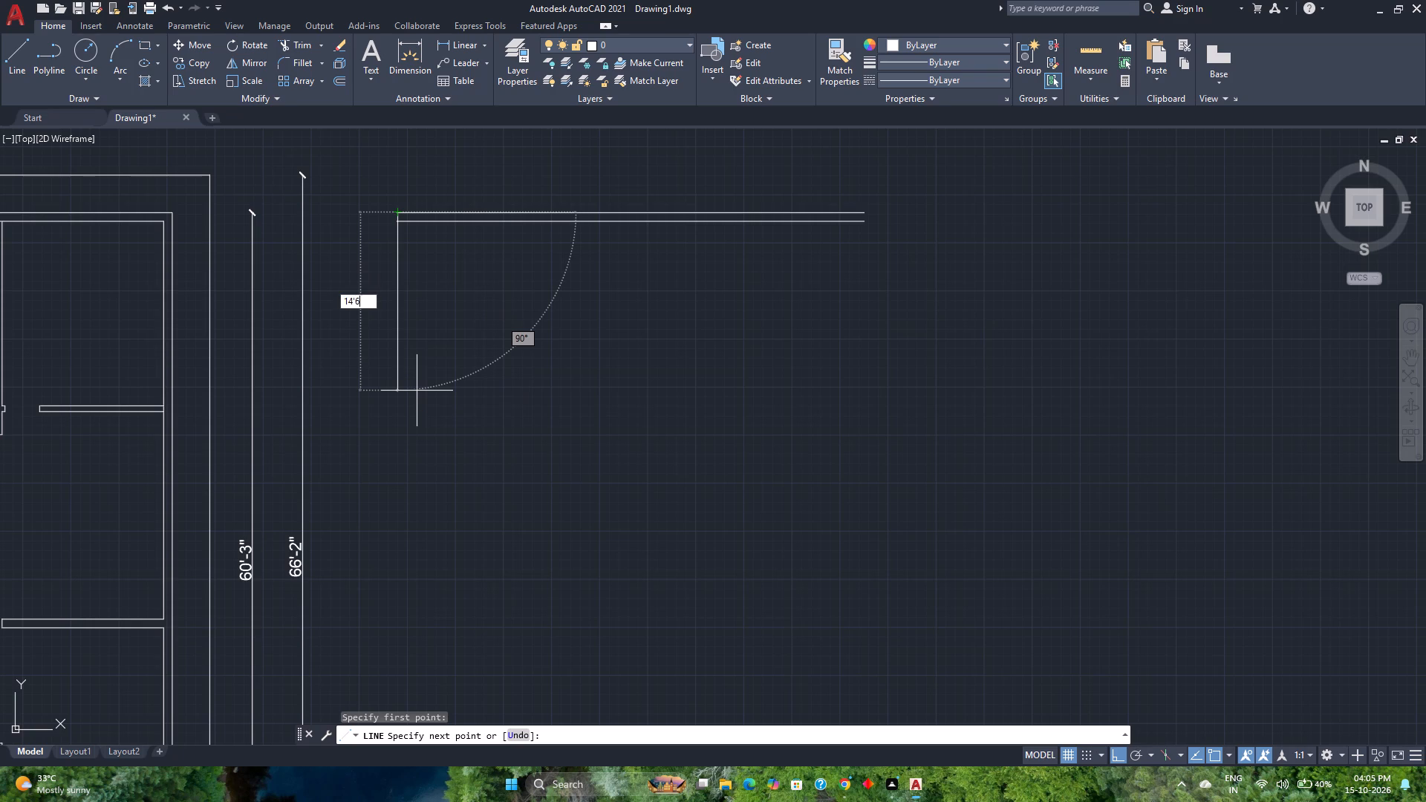
pyautogui.press('BackSpace')
pyautogui.press('Return')
pyautogui.press('Escape')
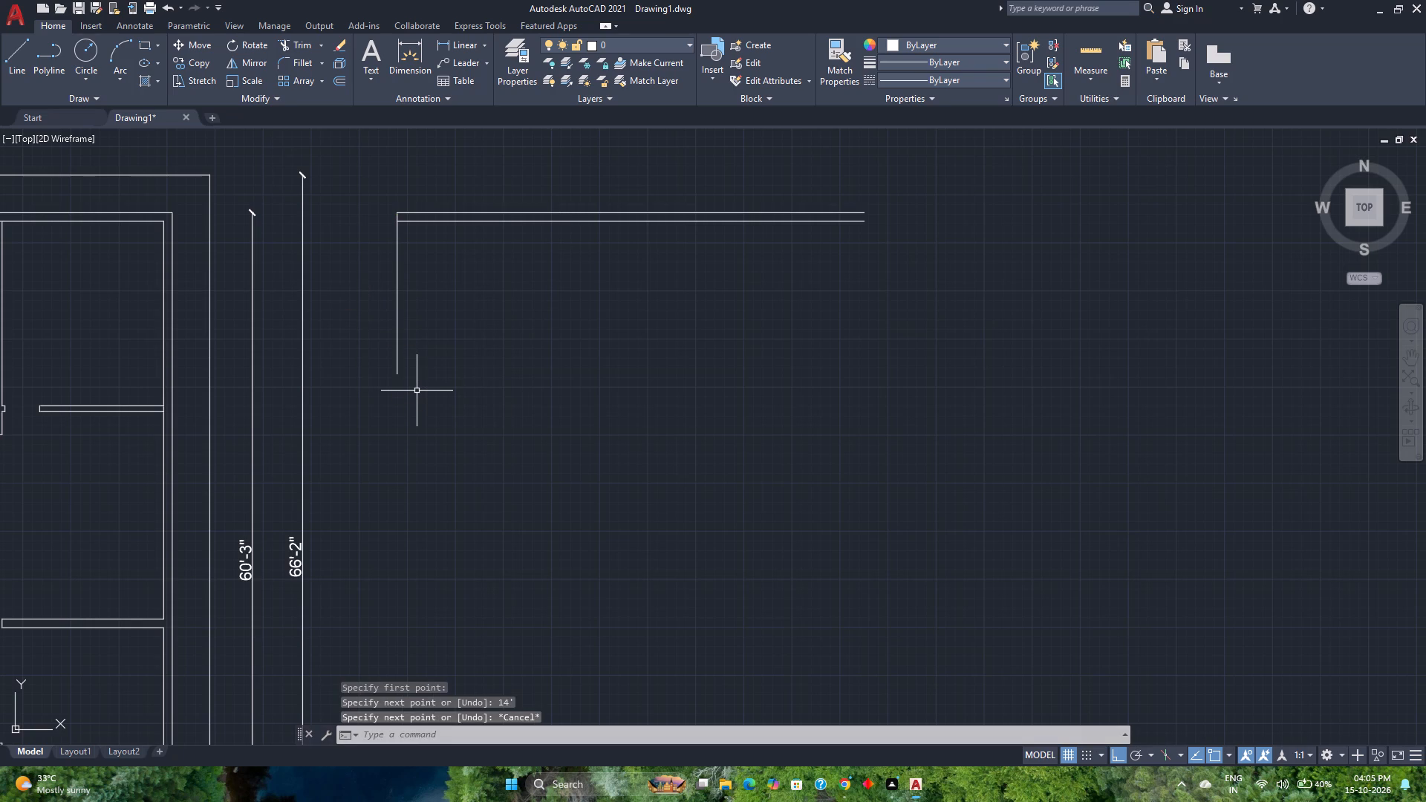
# Offset the new 14' left wall line 9" to the right to form its inner face.
pyautogui.click(338, 77)
pyautogui.scroll(-2, 466, 293)
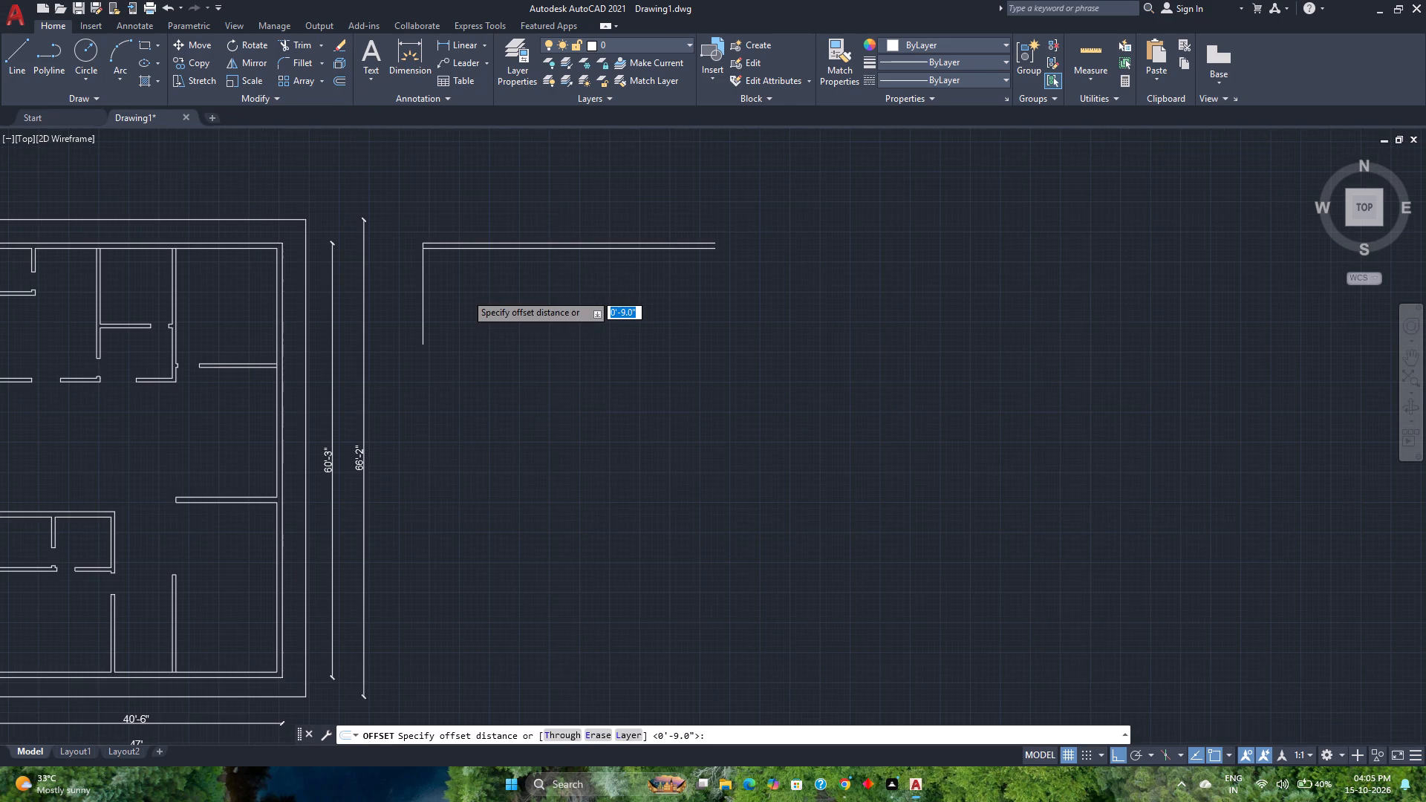
pyautogui.scroll(2, 466, 293)
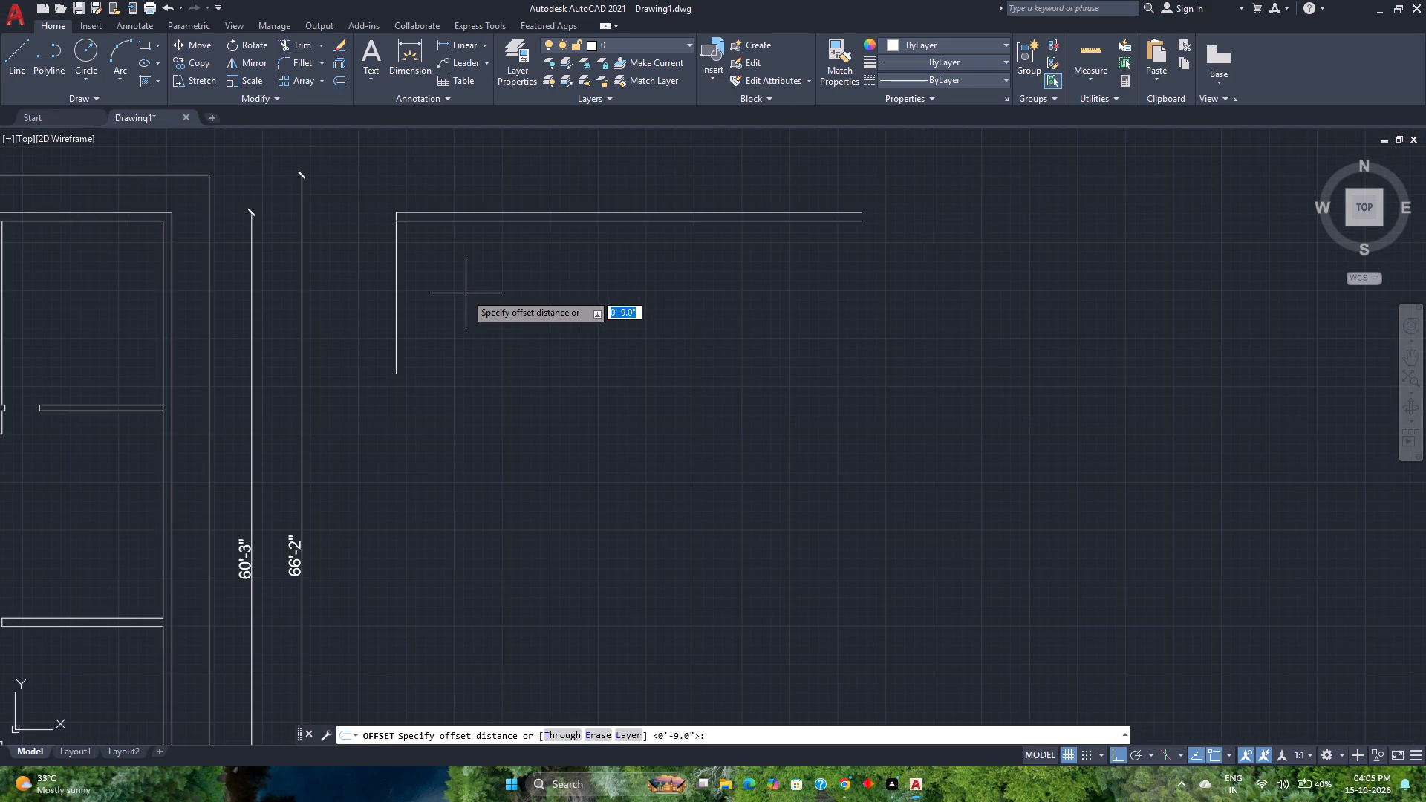
pyautogui.moveTo(466, 293); pyautogui.dragTo(520, 366, button='middle')
pyautogui.middleClick(520, 366)
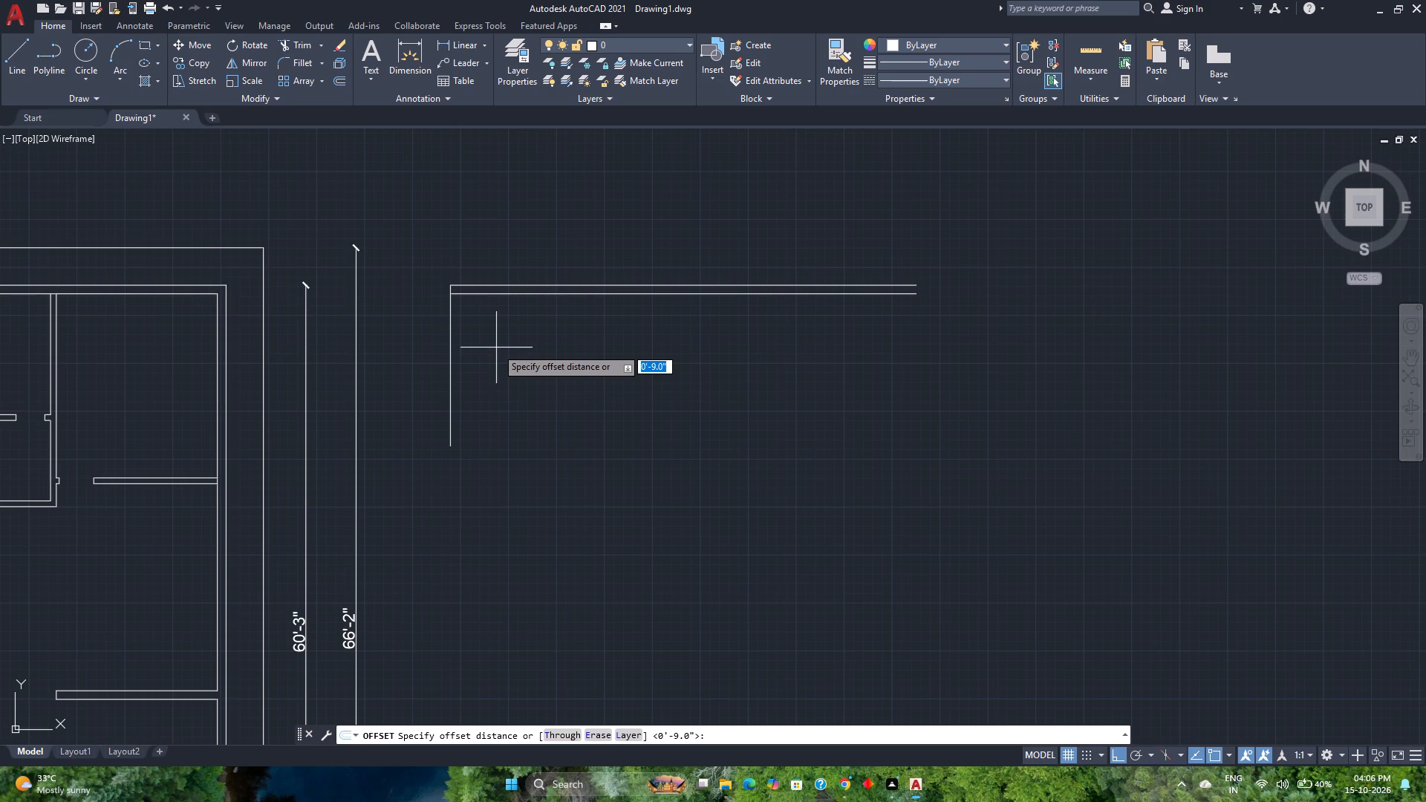
pyautogui.press('9')
pyautogui.press('Return')
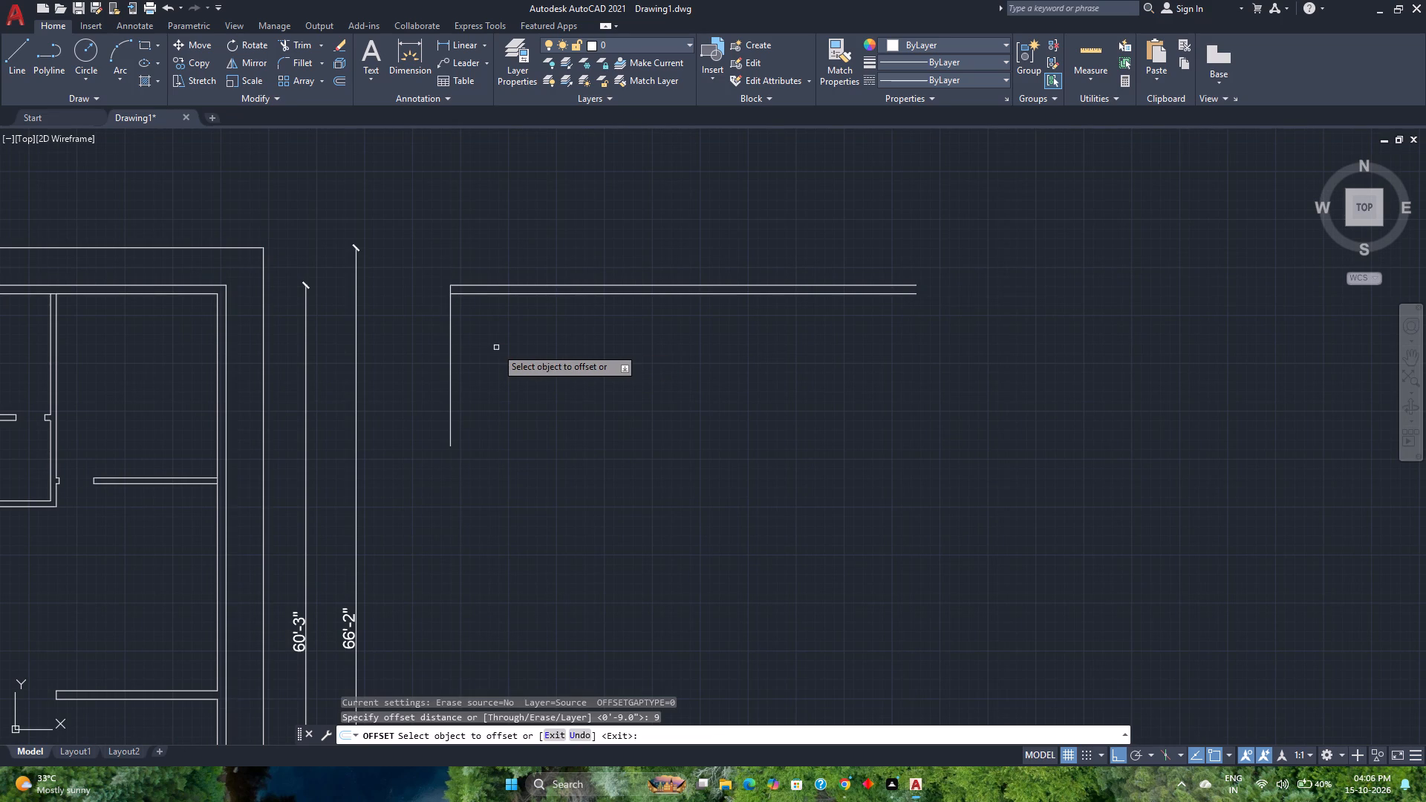
pyautogui.click(449, 346)
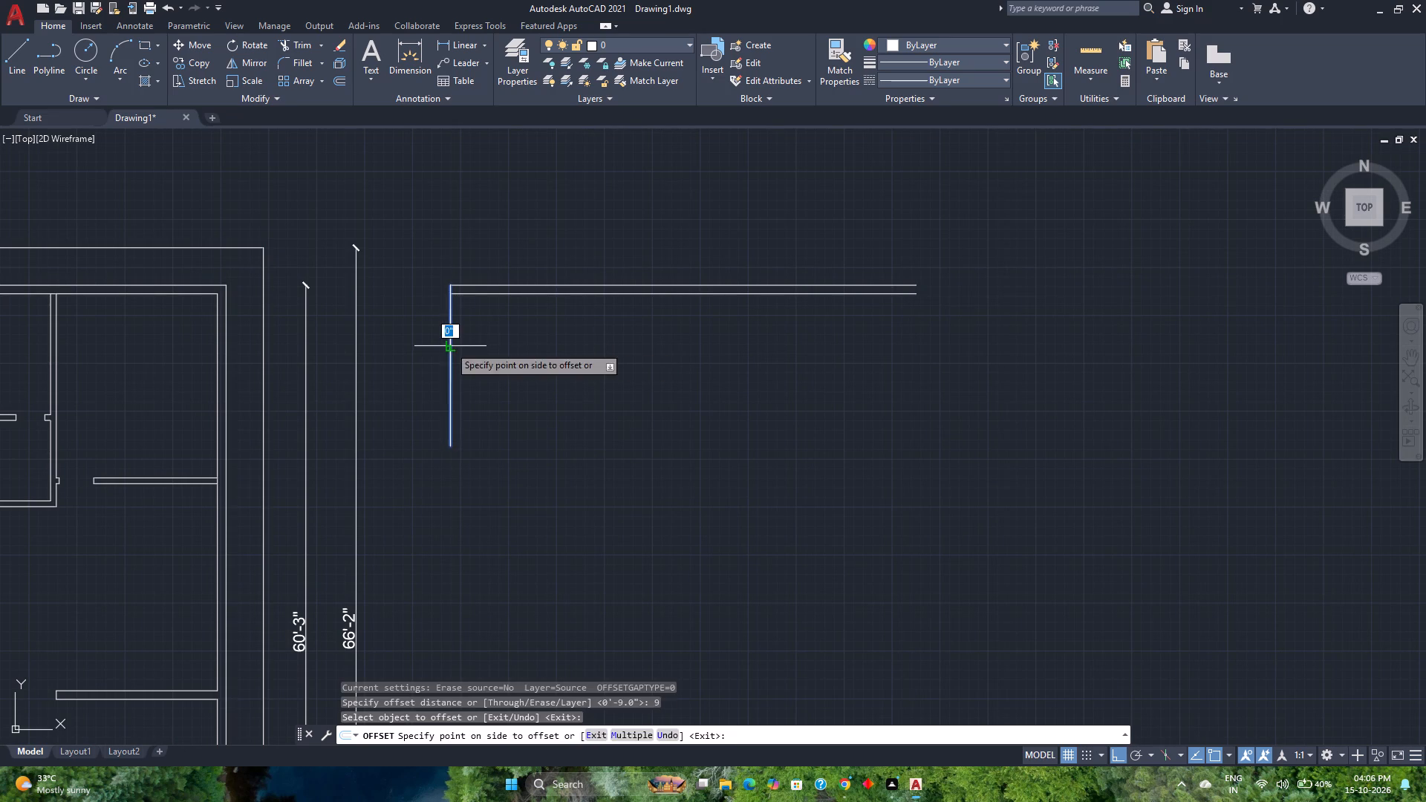
pyautogui.click(561, 331)
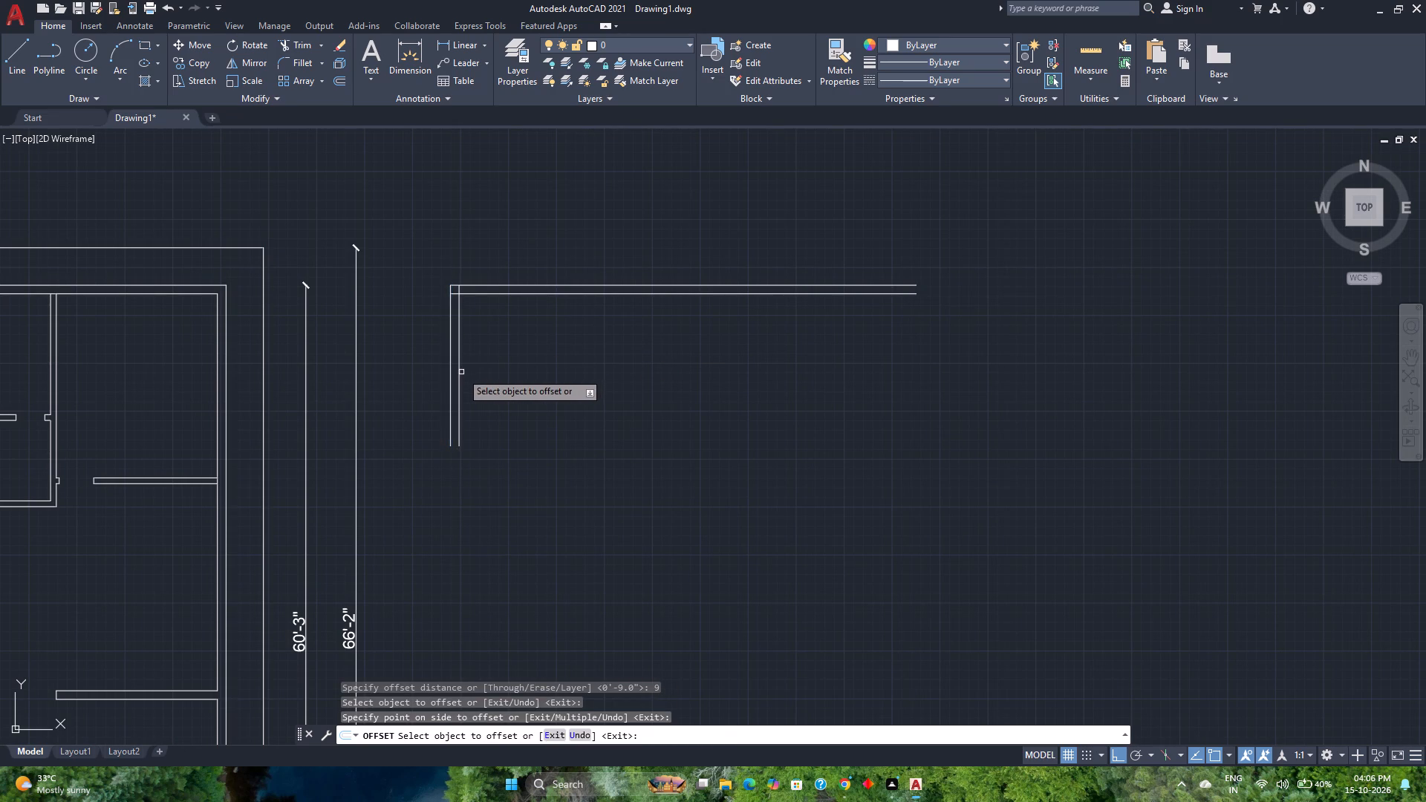
# Create a 6" thick vertical partition by offsetting the left wall's inner face 16' right, and that line a further 6" right.
pyautogui.click(458, 374)
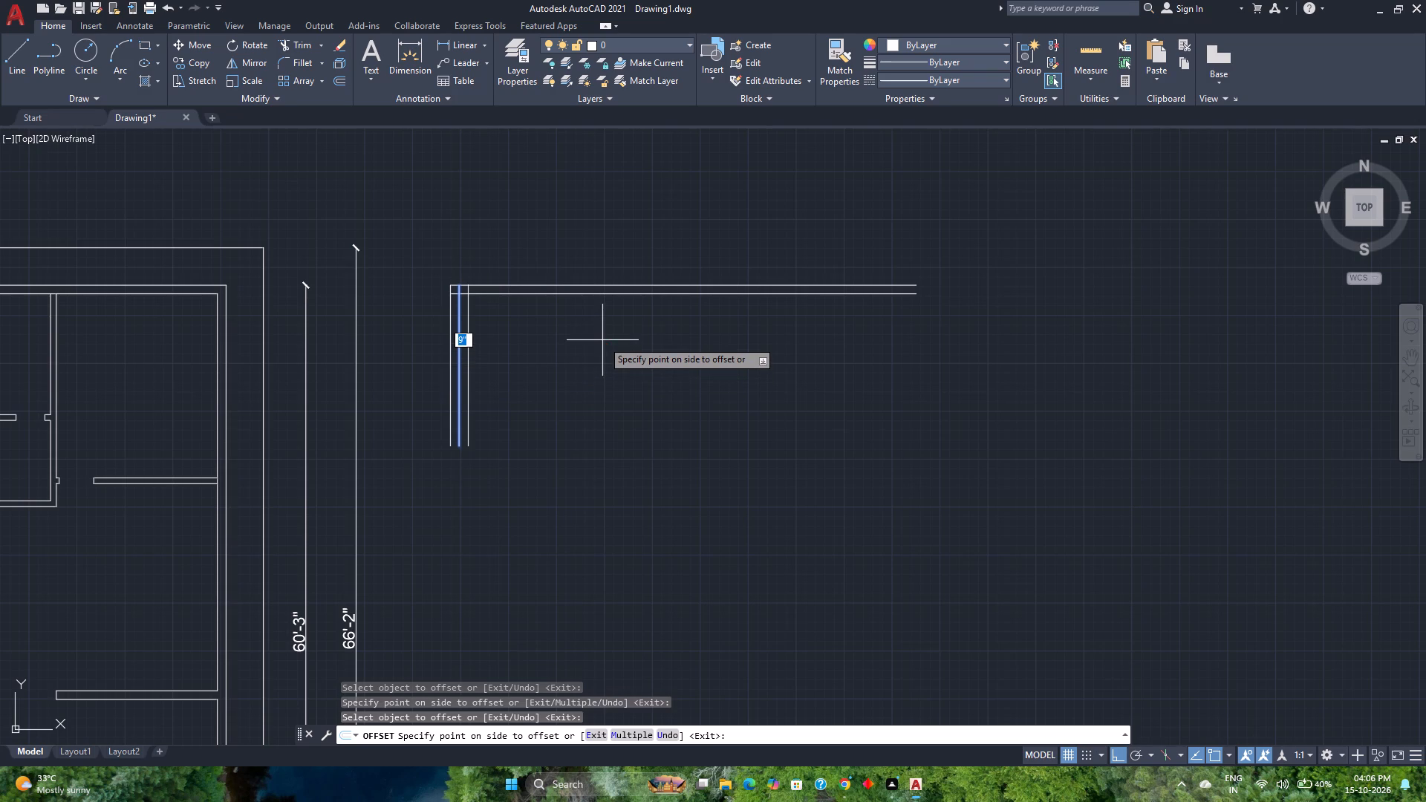
pyautogui.write("16'")
pyautogui.press('Return')
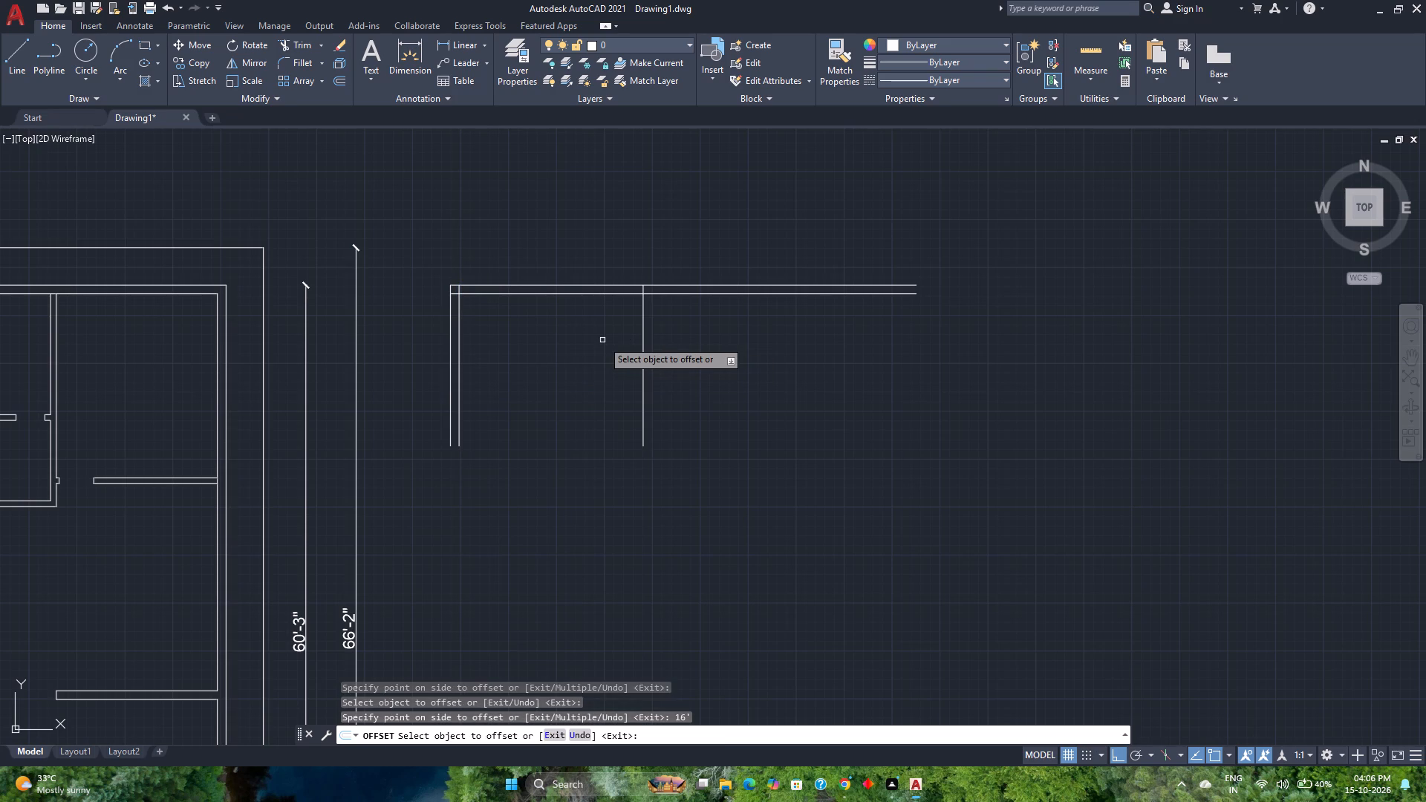
pyautogui.click(645, 368)
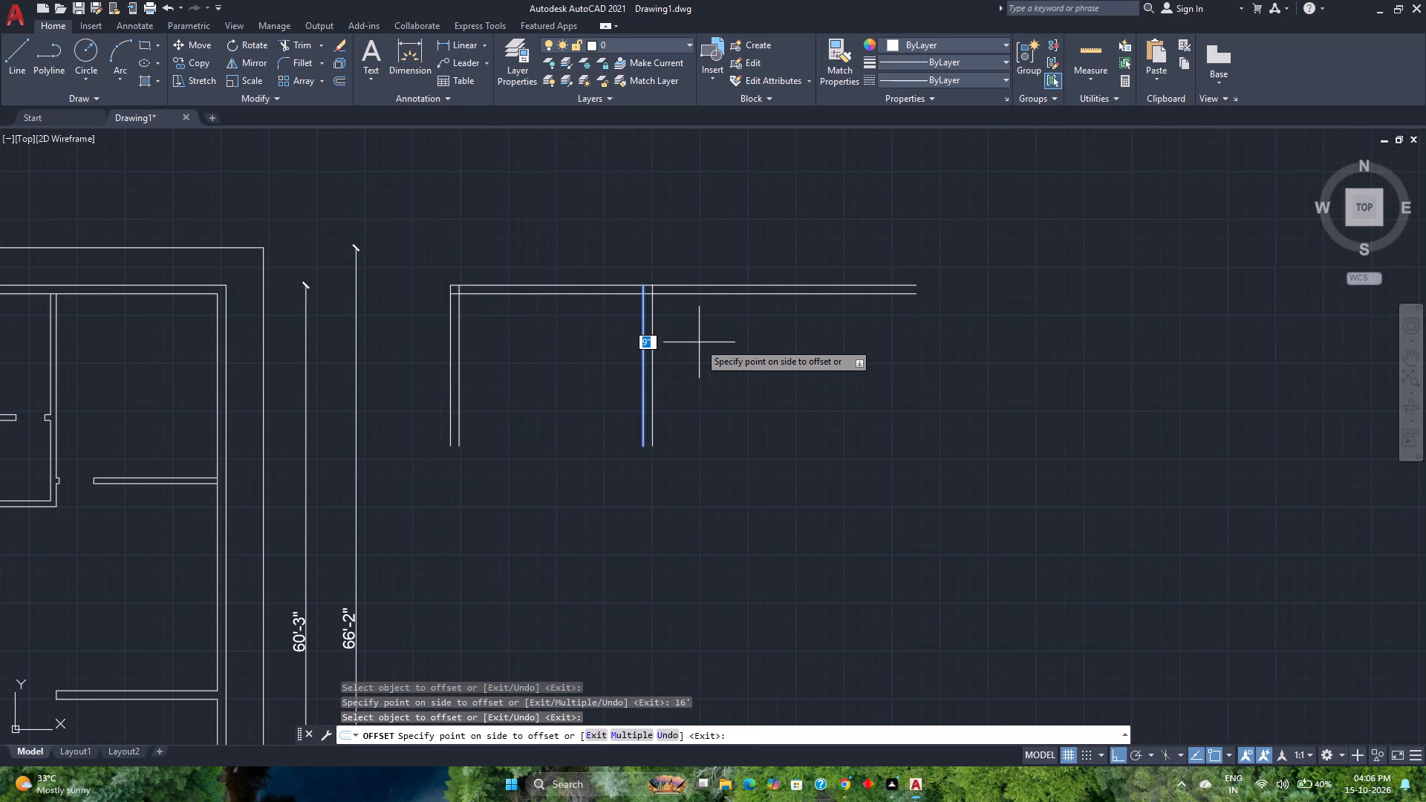
pyautogui.press('6')
pyautogui.press('Return')
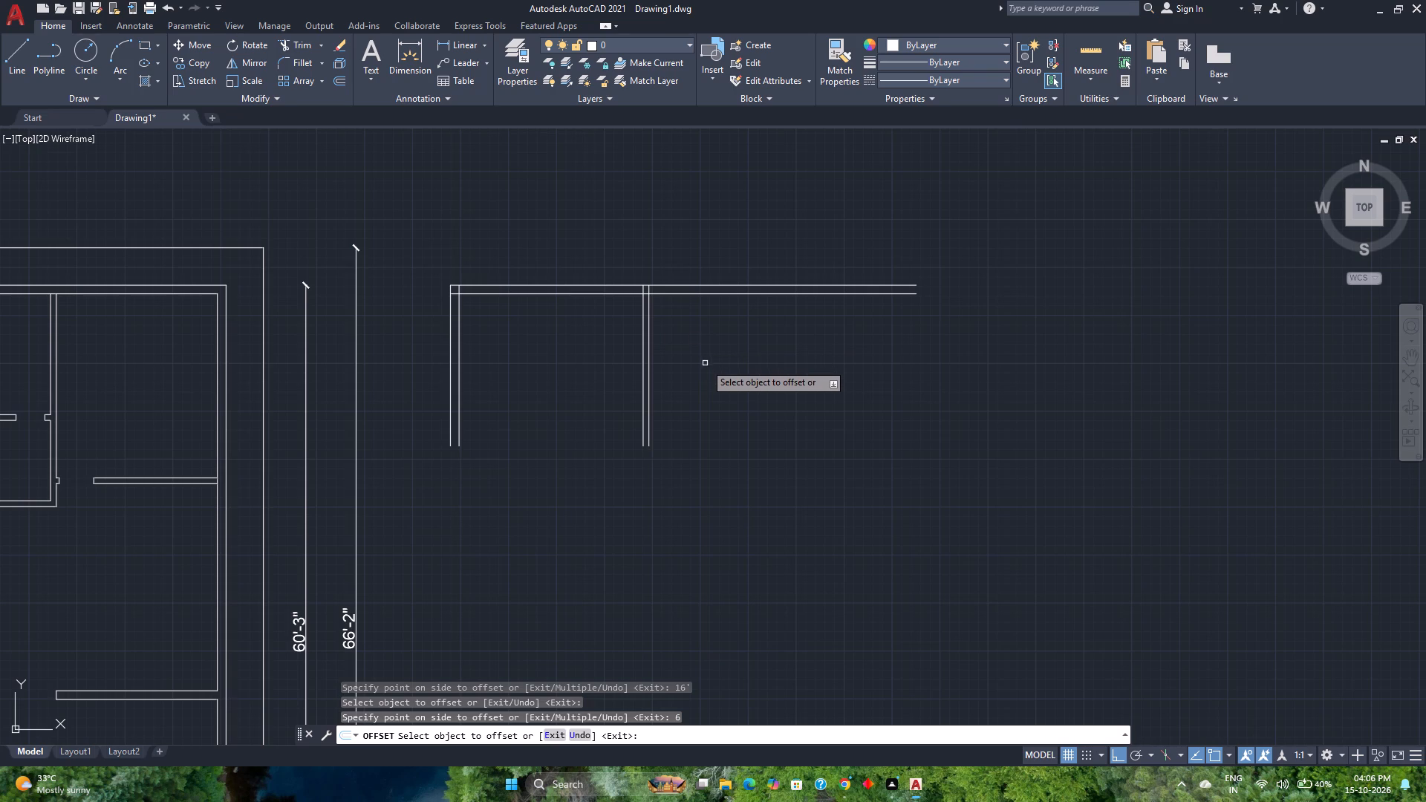
# Draw a 14' vertical line straight down from the right end of the new top wall's outer line.
pyautogui.moveTo(778, 369); pyautogui.dragTo(571, 377, button='middle')
pyautogui.middleClick(571, 377)
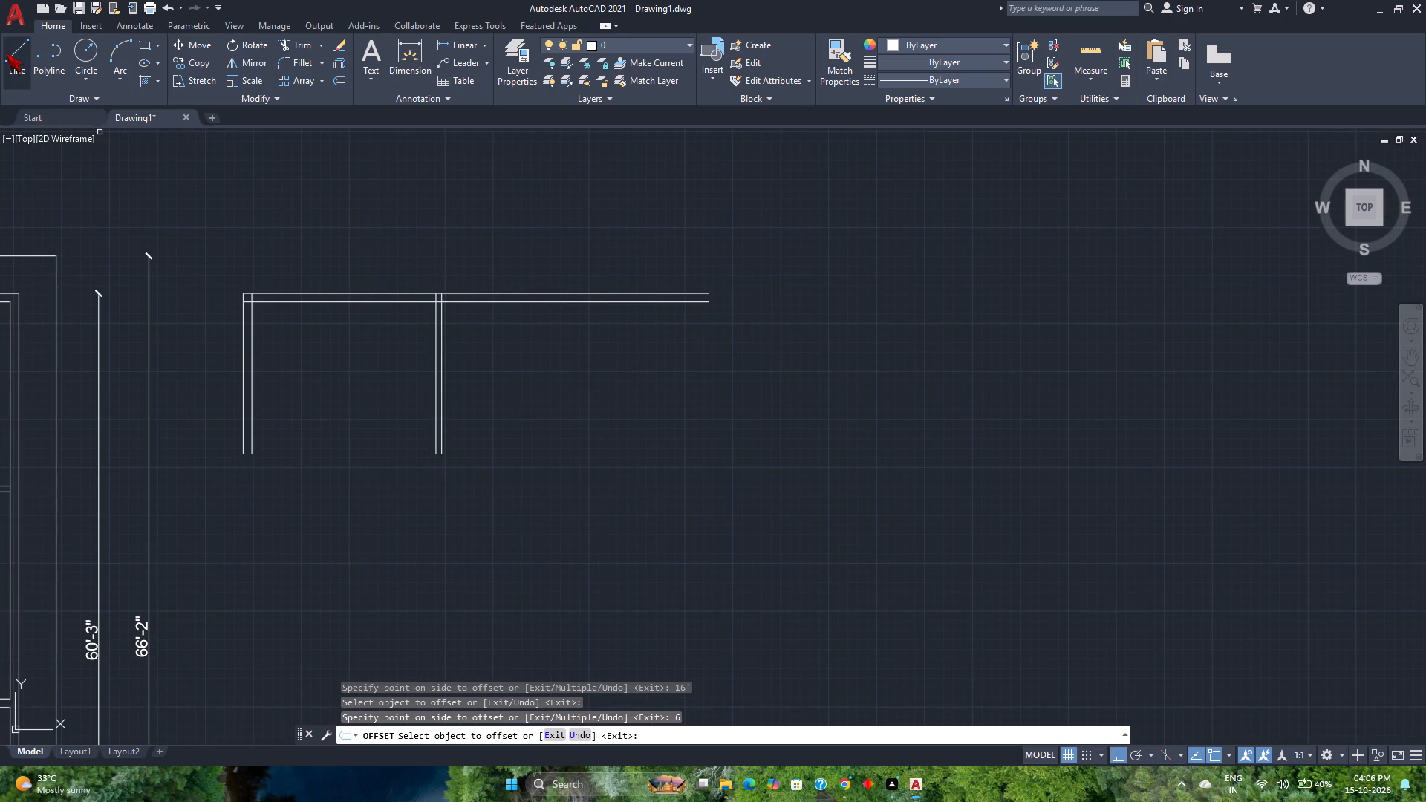
pyautogui.click(7, 53)
pyautogui.click(711, 293)
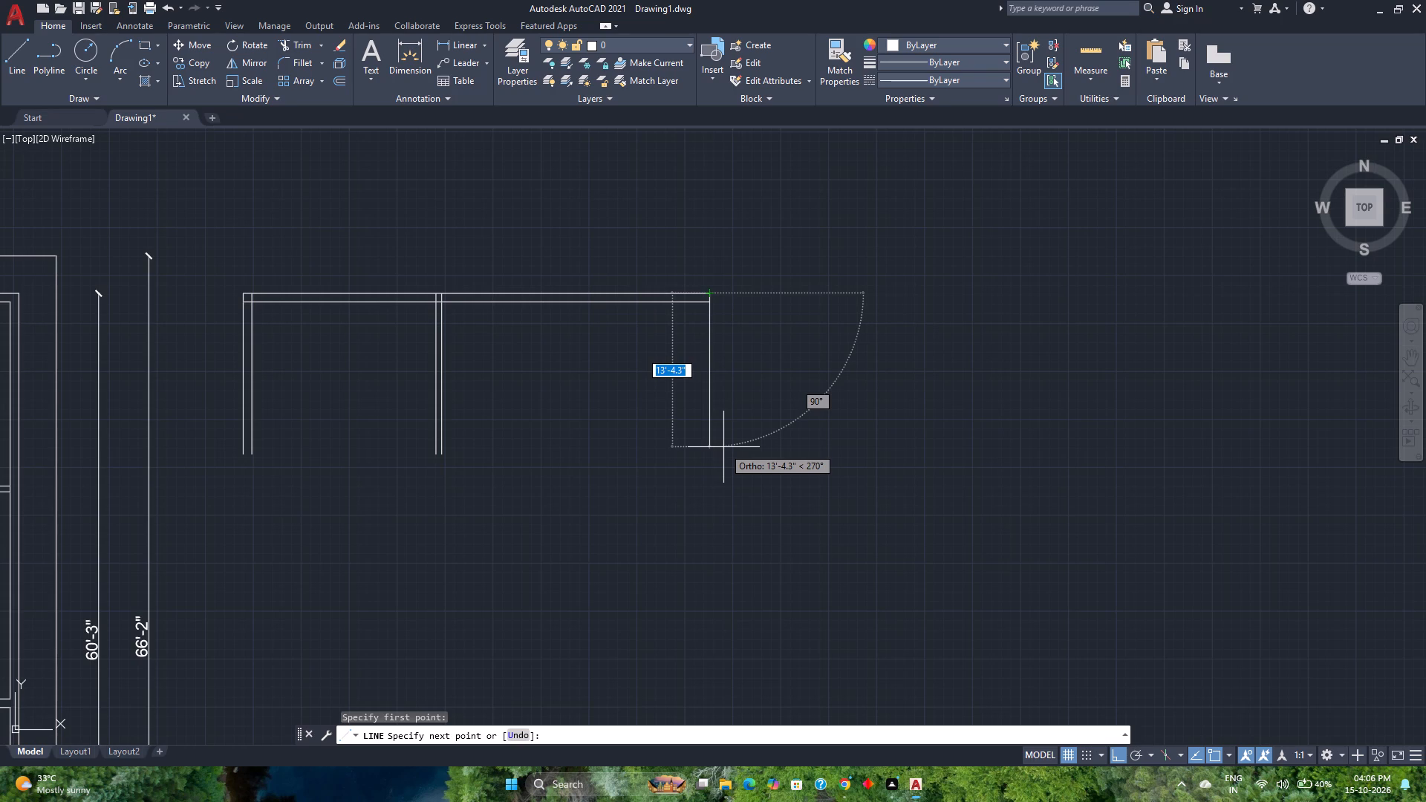
pyautogui.write("14'")
pyautogui.press('Return')
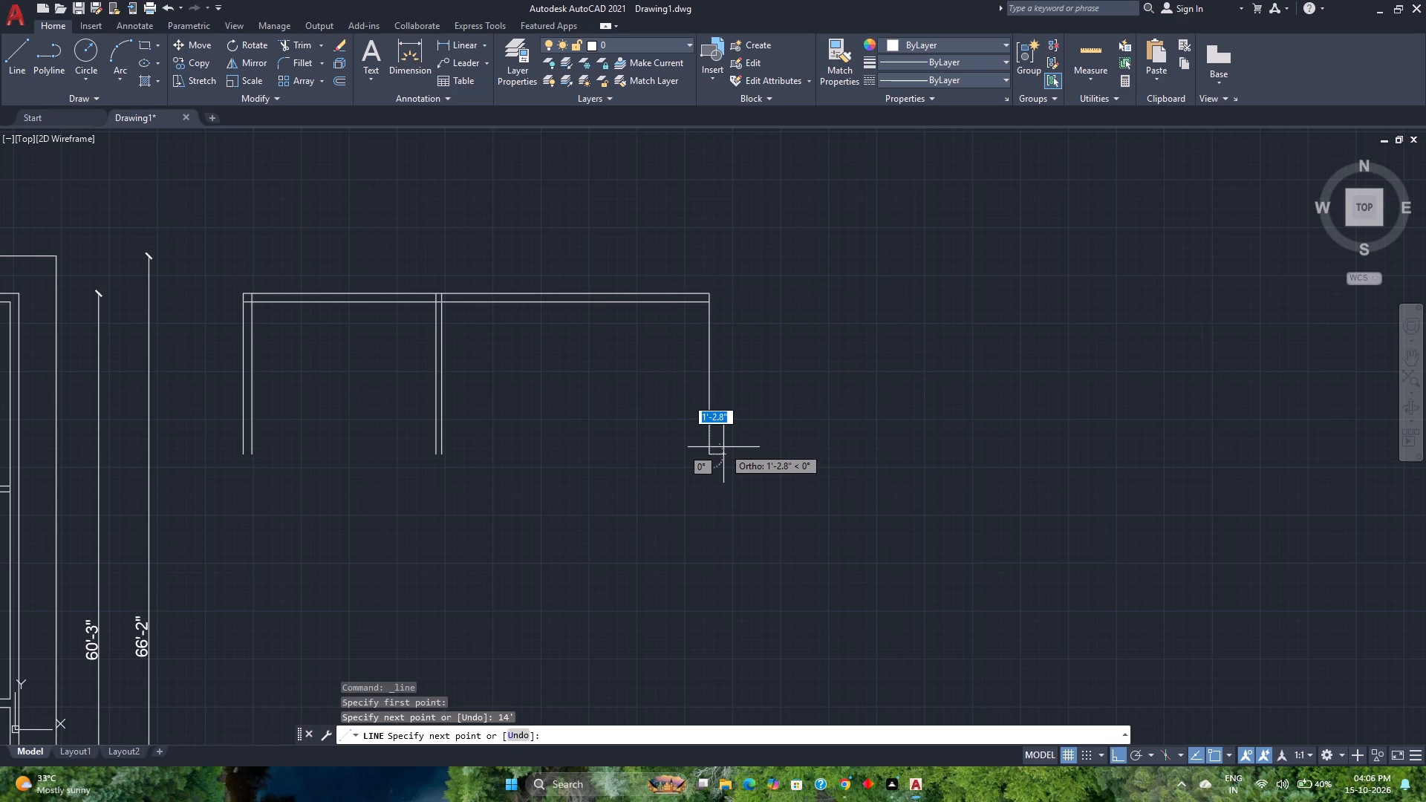
pyautogui.press('Escape')
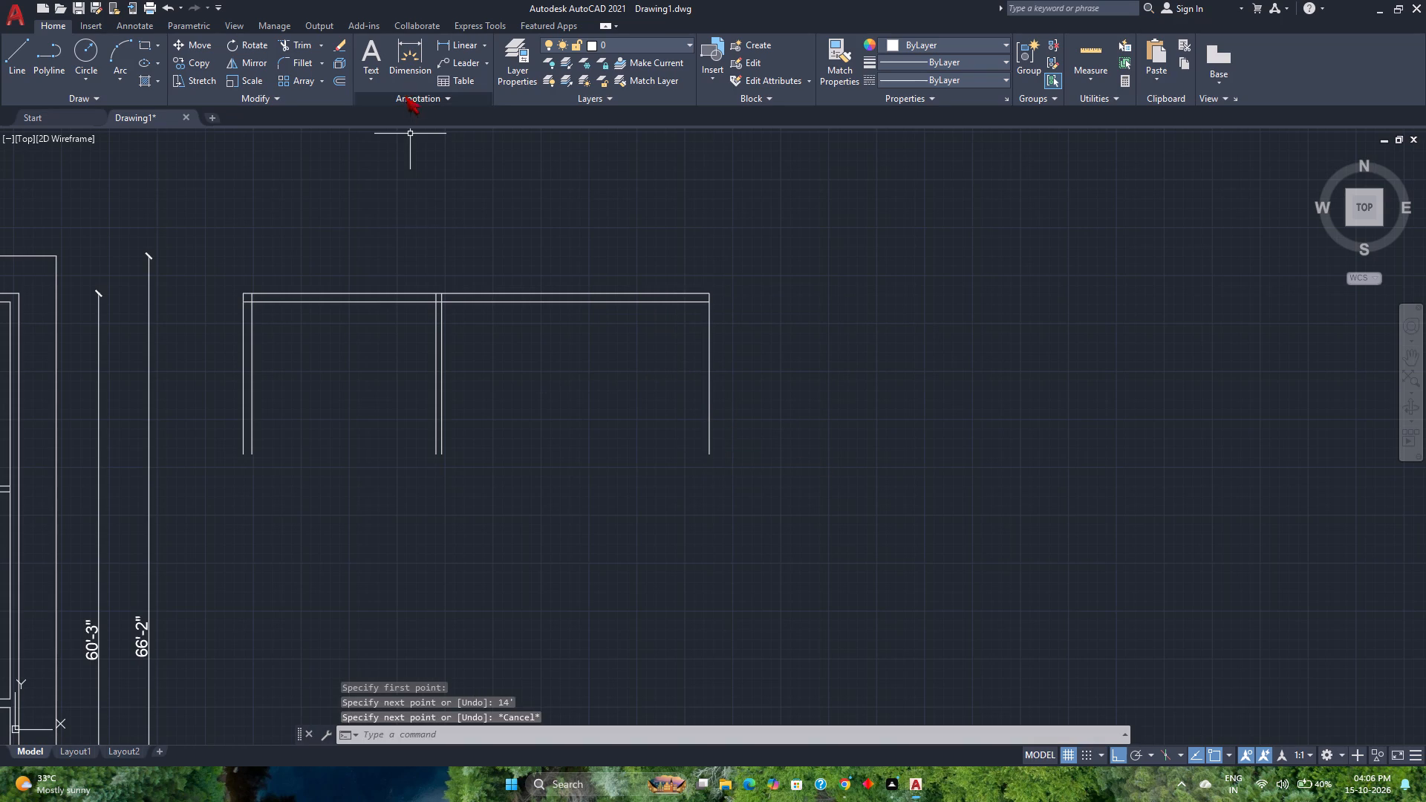
# Offset the new 14' right wall line 9" to the left to form its inner face.
pyautogui.click(339, 76)
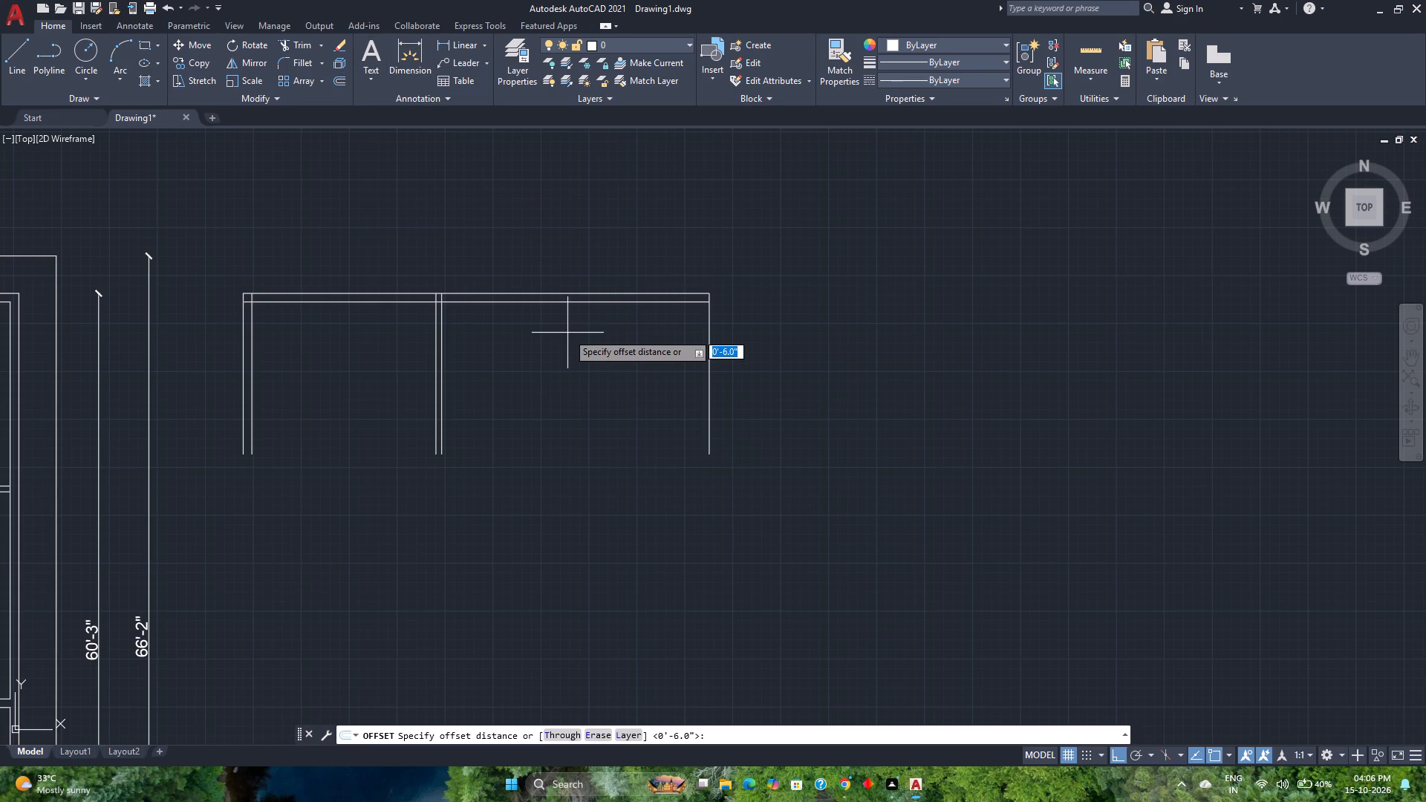
pyautogui.press('Return')
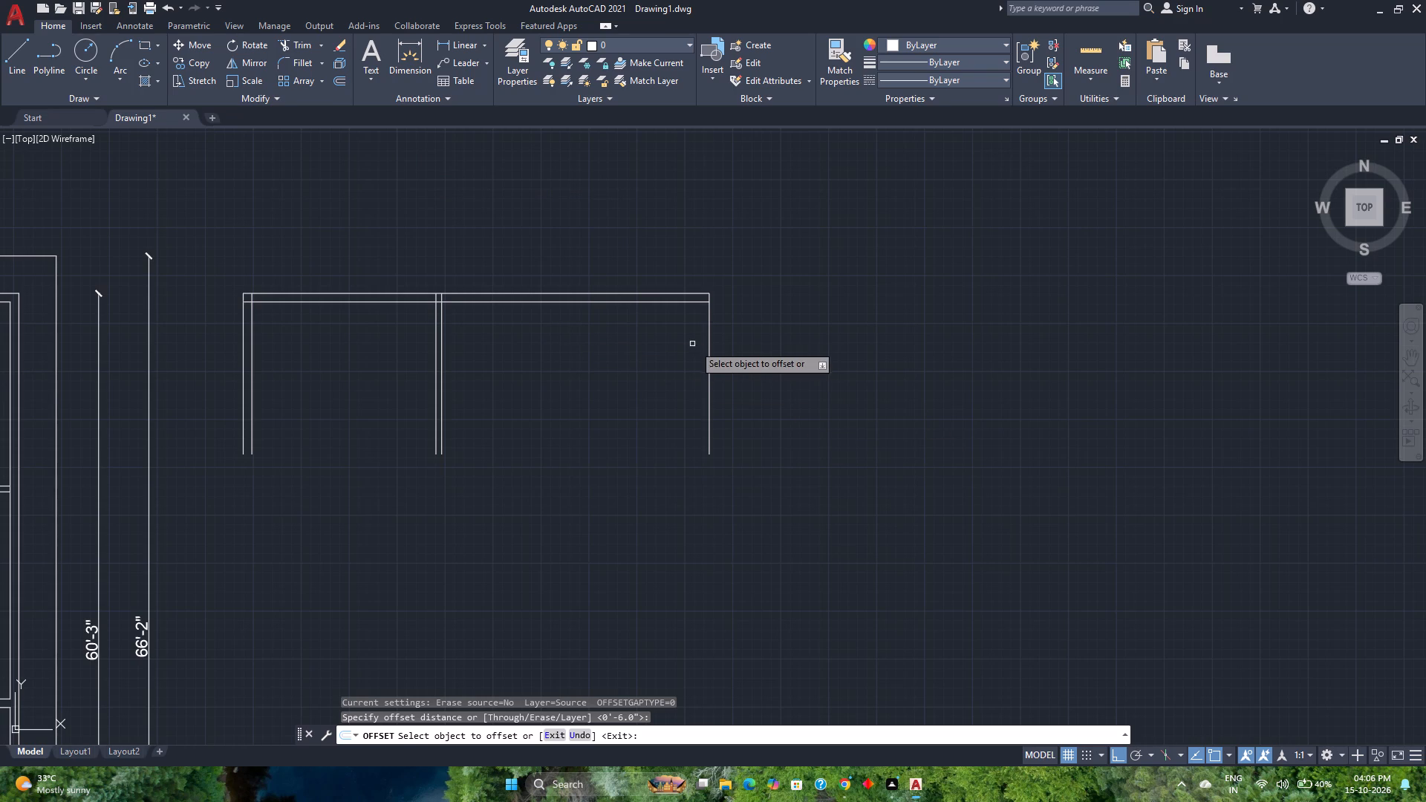
pyautogui.click(709, 357)
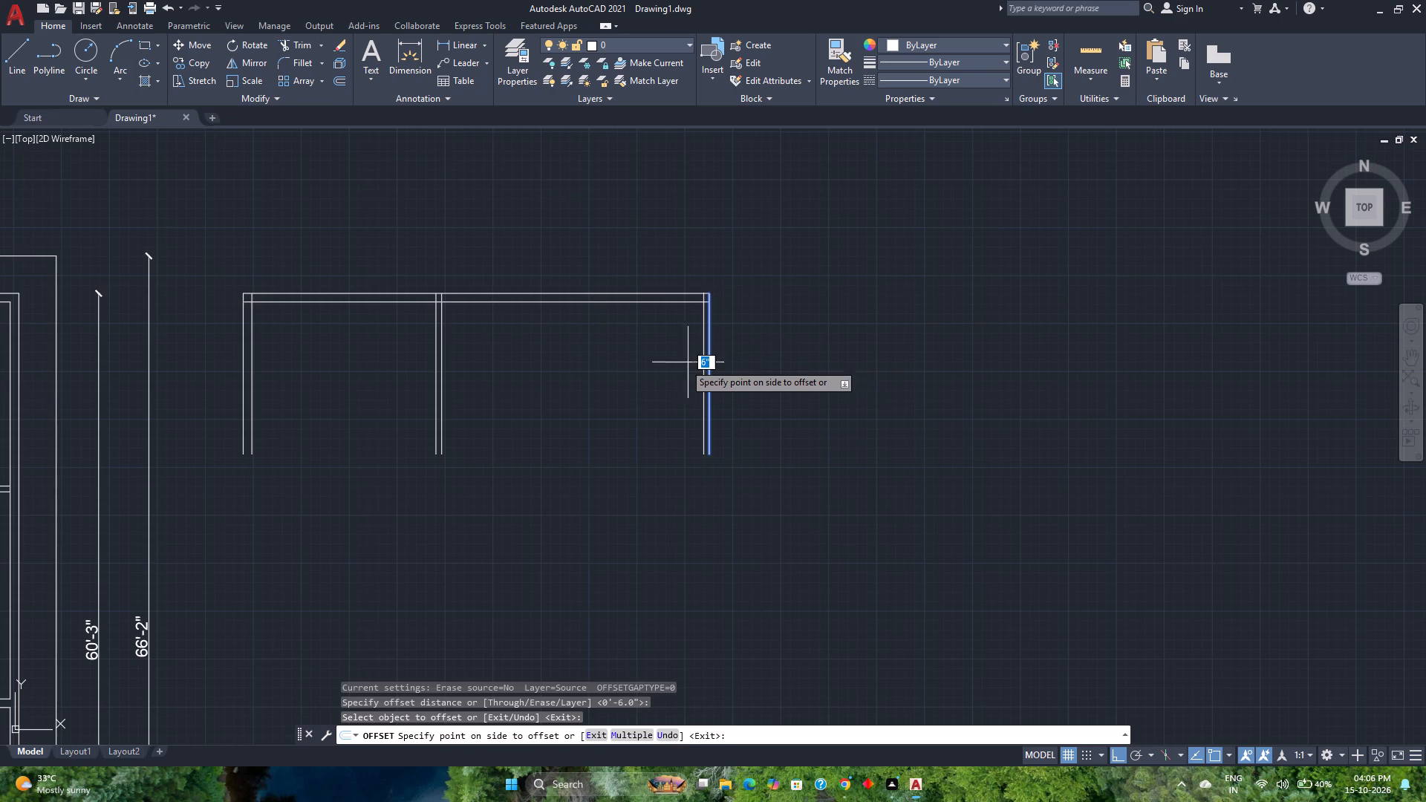
pyautogui.press('9')
pyautogui.press('Return')
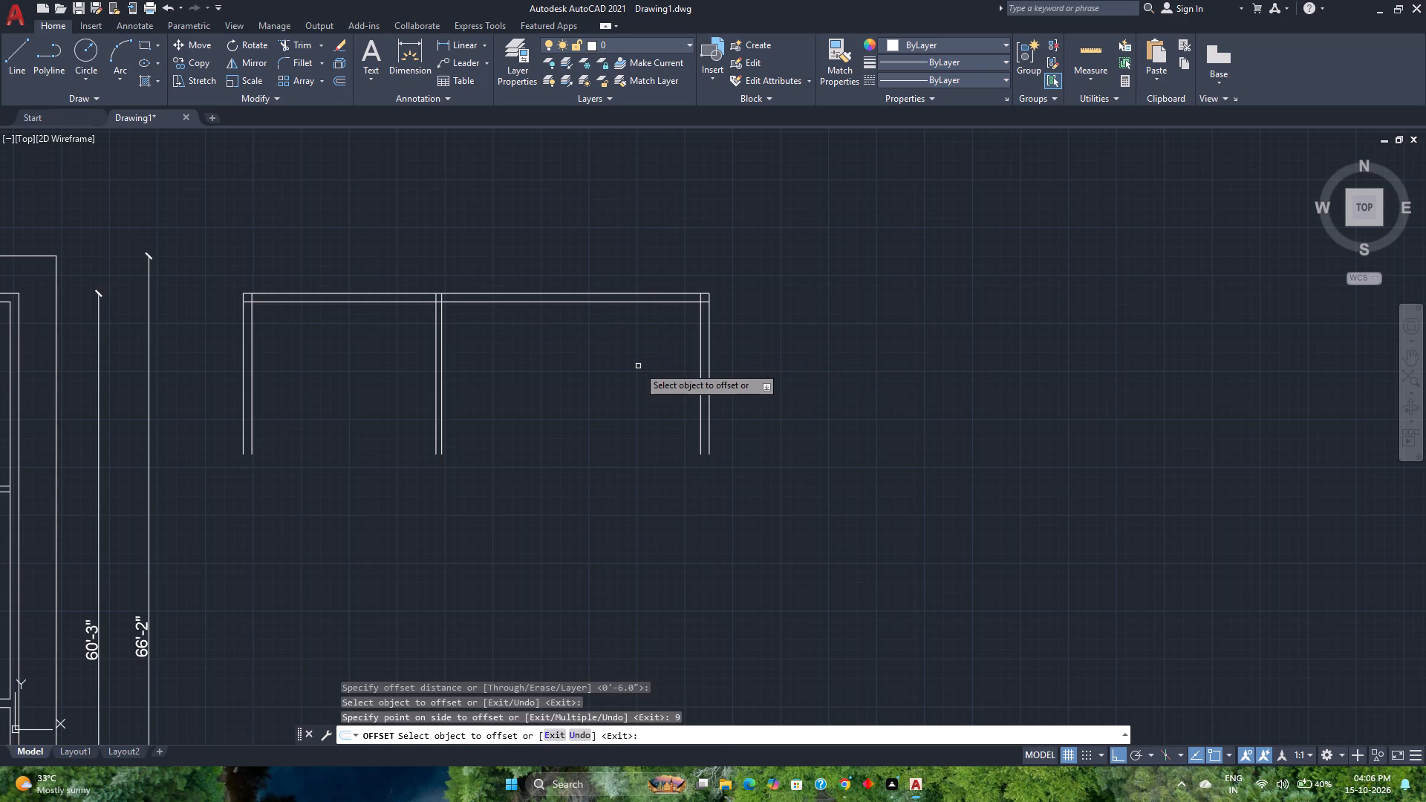
# Create a second 6" thick vertical partition by offsetting the right wall's inner face 16' left, and that line a further 6" left.
pyautogui.click(700, 368)
pyautogui.write("16'")
pyautogui.press('Return')
pyautogui.scroll(1, 492, 373)
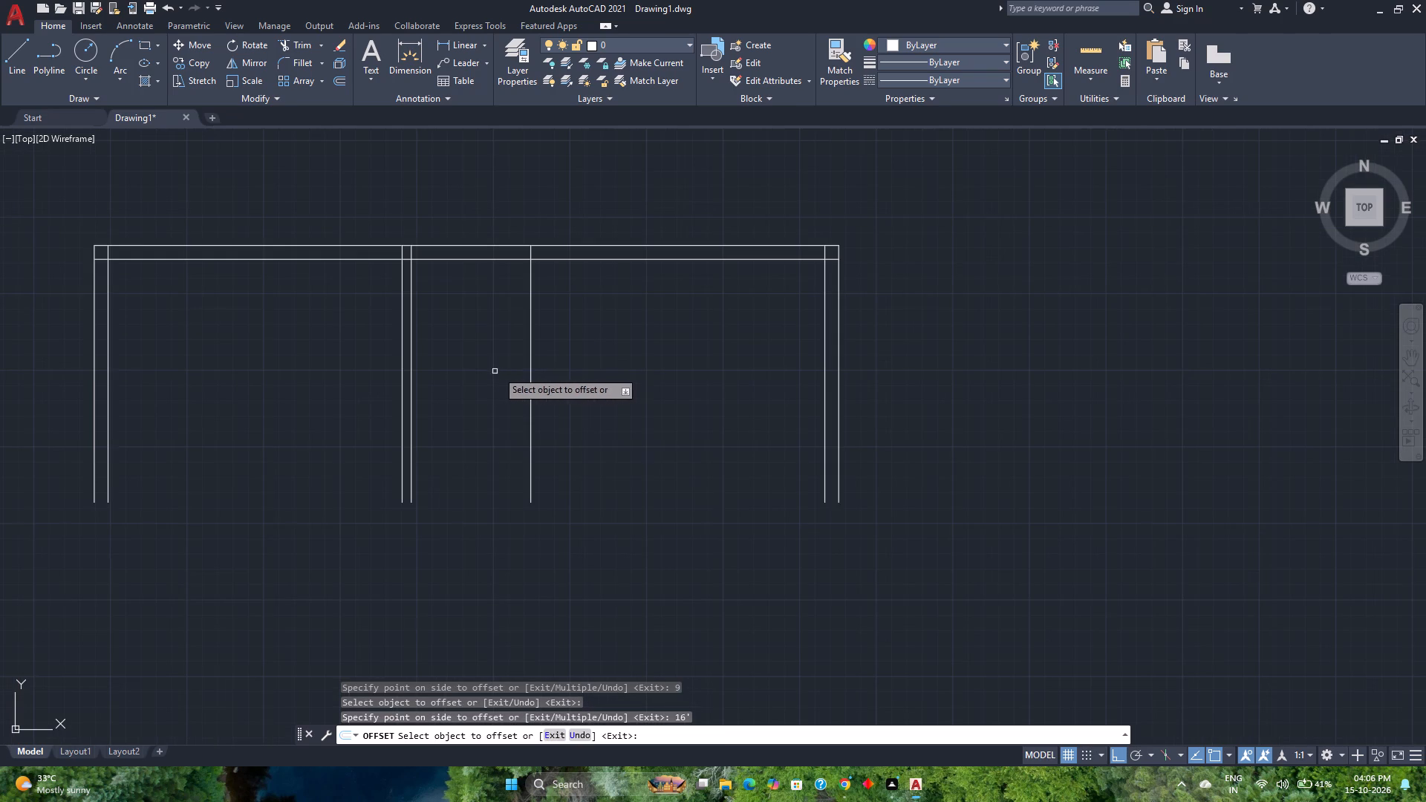
pyautogui.click(532, 342)
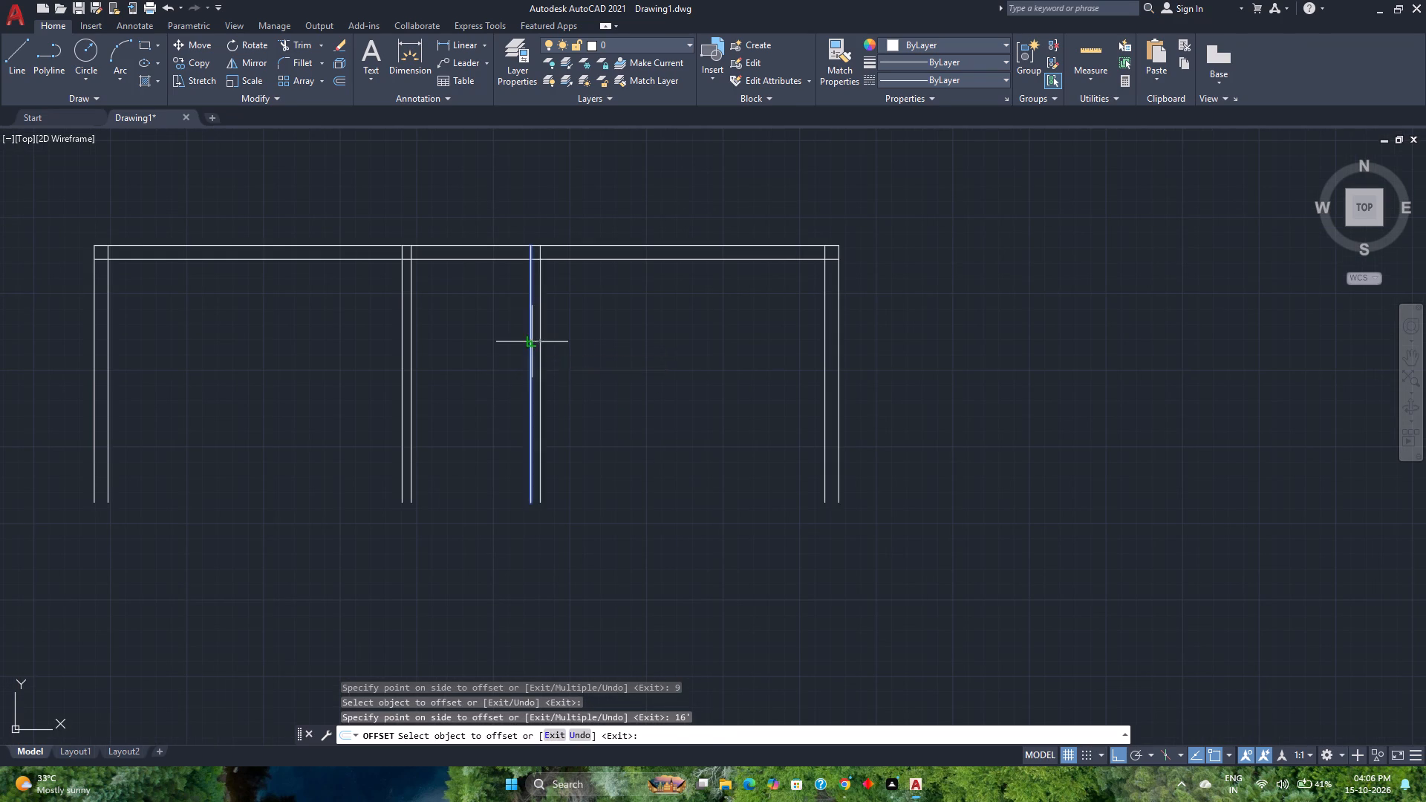
pyautogui.click(460, 348)
pyautogui.scroll(-1, 449, 379)
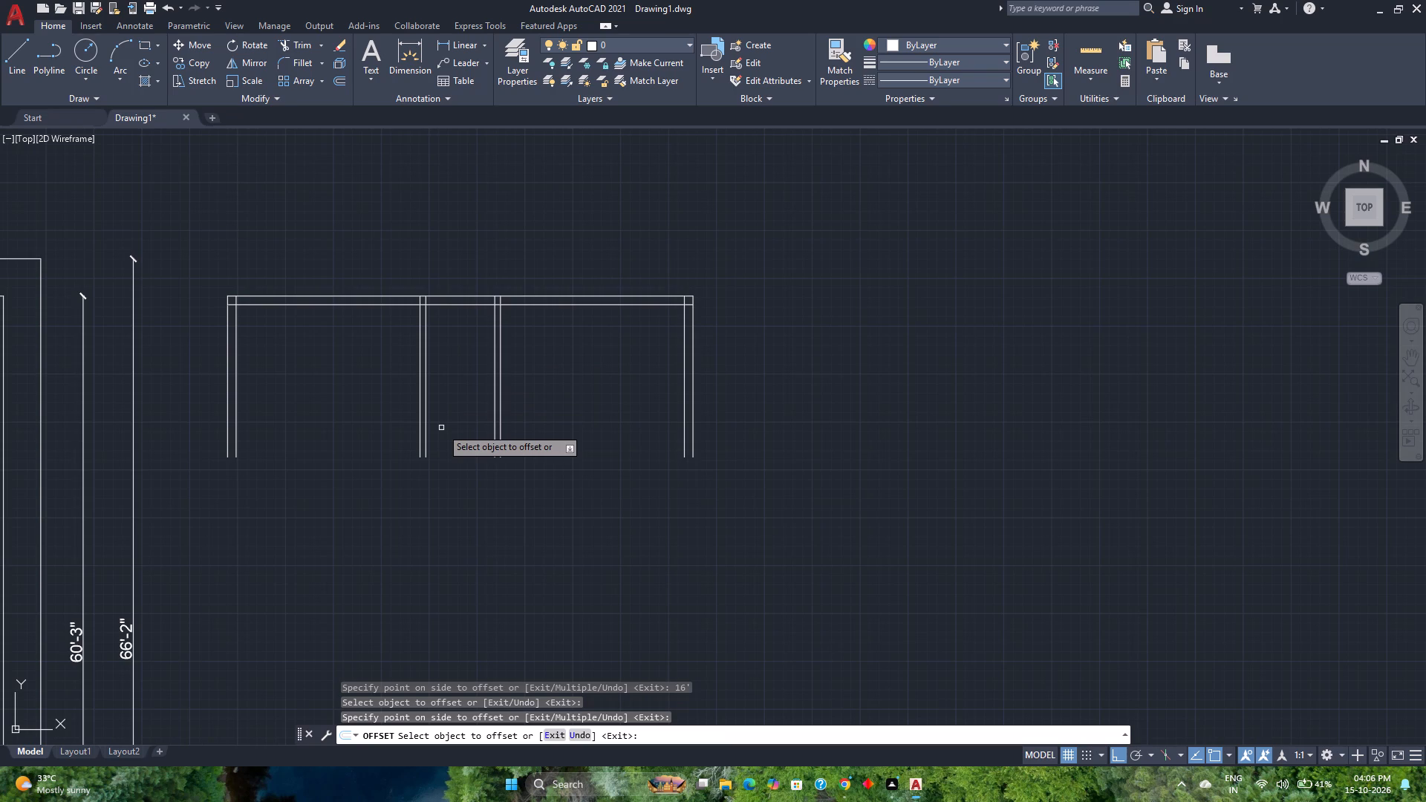
# Draw a horizontal line joining the lower ends of the left and right walls' inner faces.
pyautogui.click(15, 65)
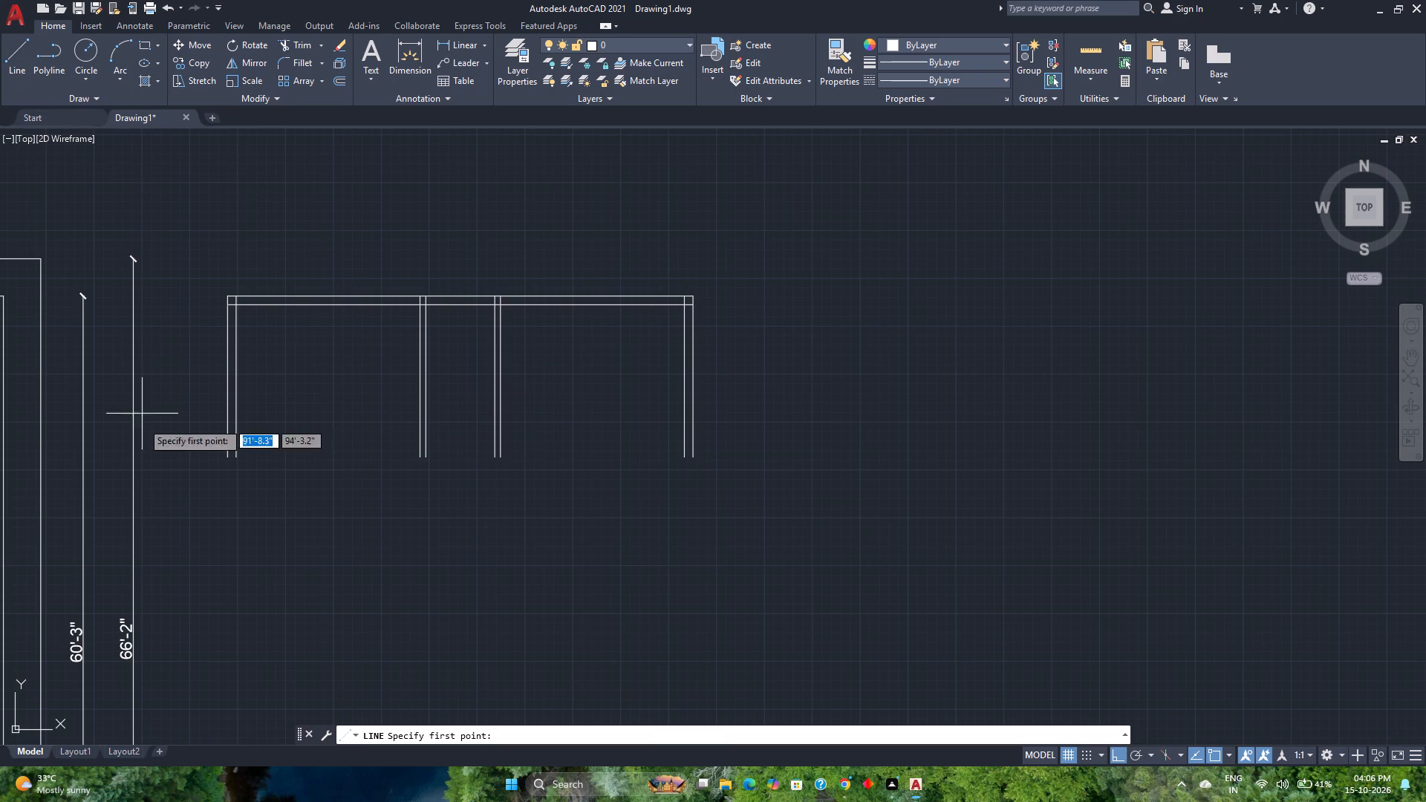
pyautogui.click(238, 457)
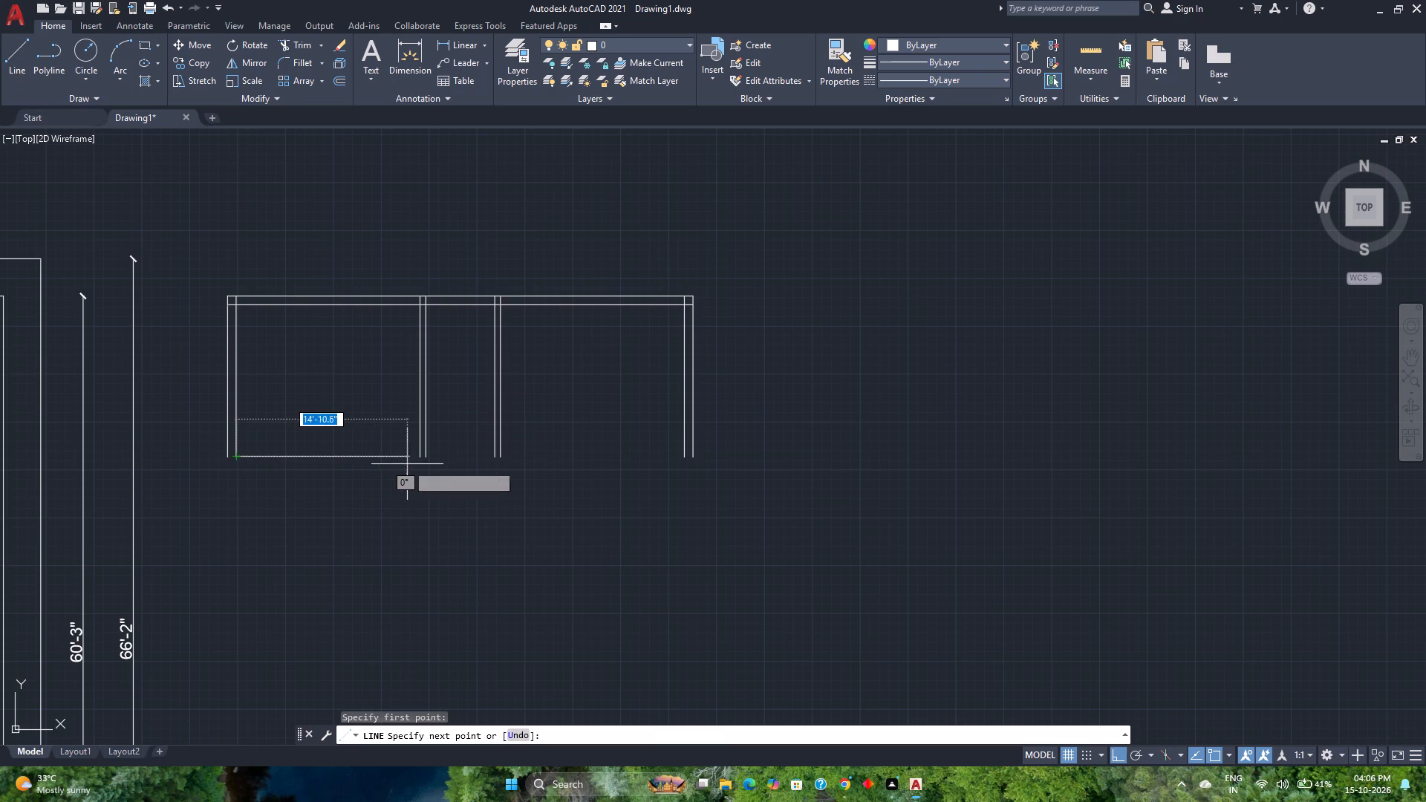
pyautogui.click(684, 460)
pyautogui.press('Escape')
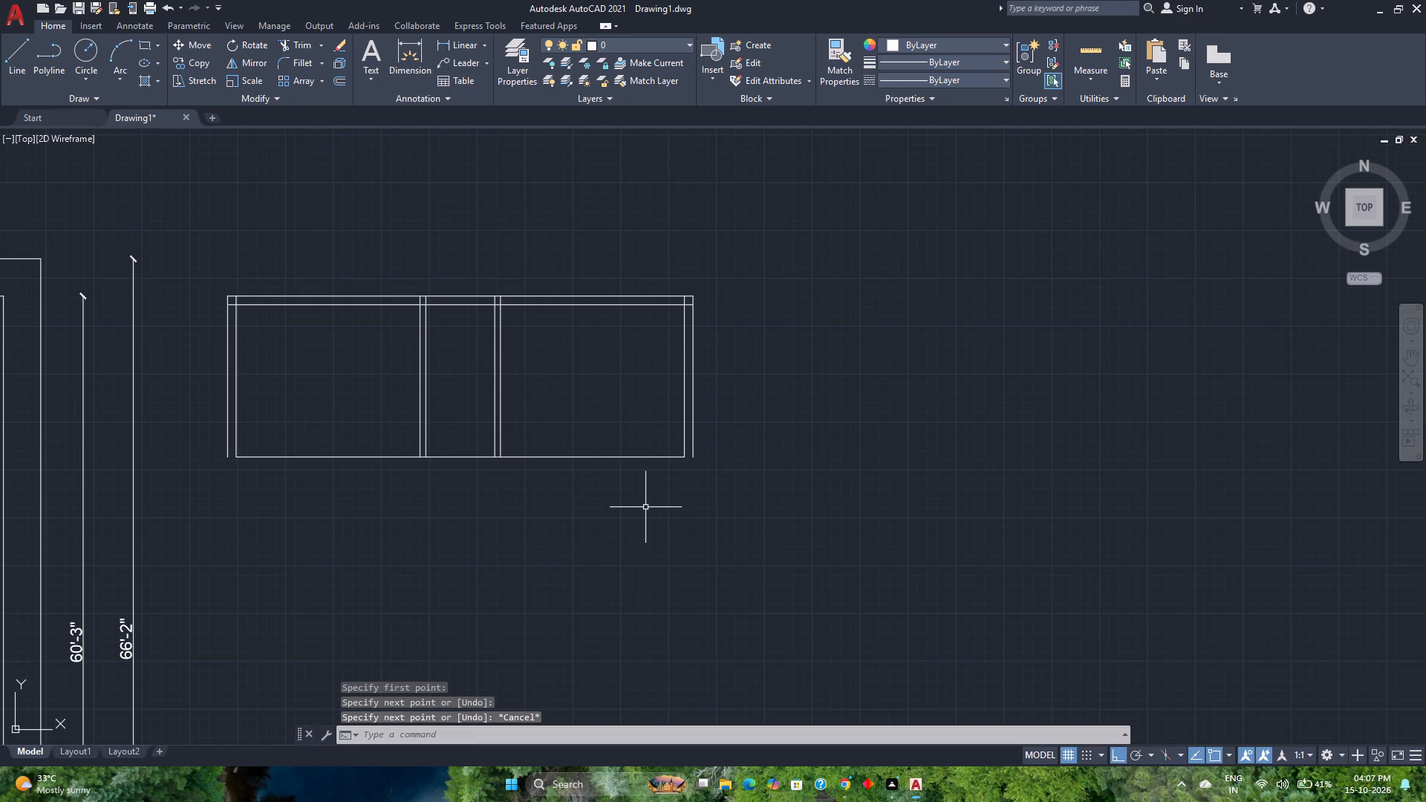
# Offset the new bottom horizontal line 6" downward to form the other face of the bottom wall.
pyautogui.moveTo(643, 506); pyautogui.dragTo(642, 481, button='middle')
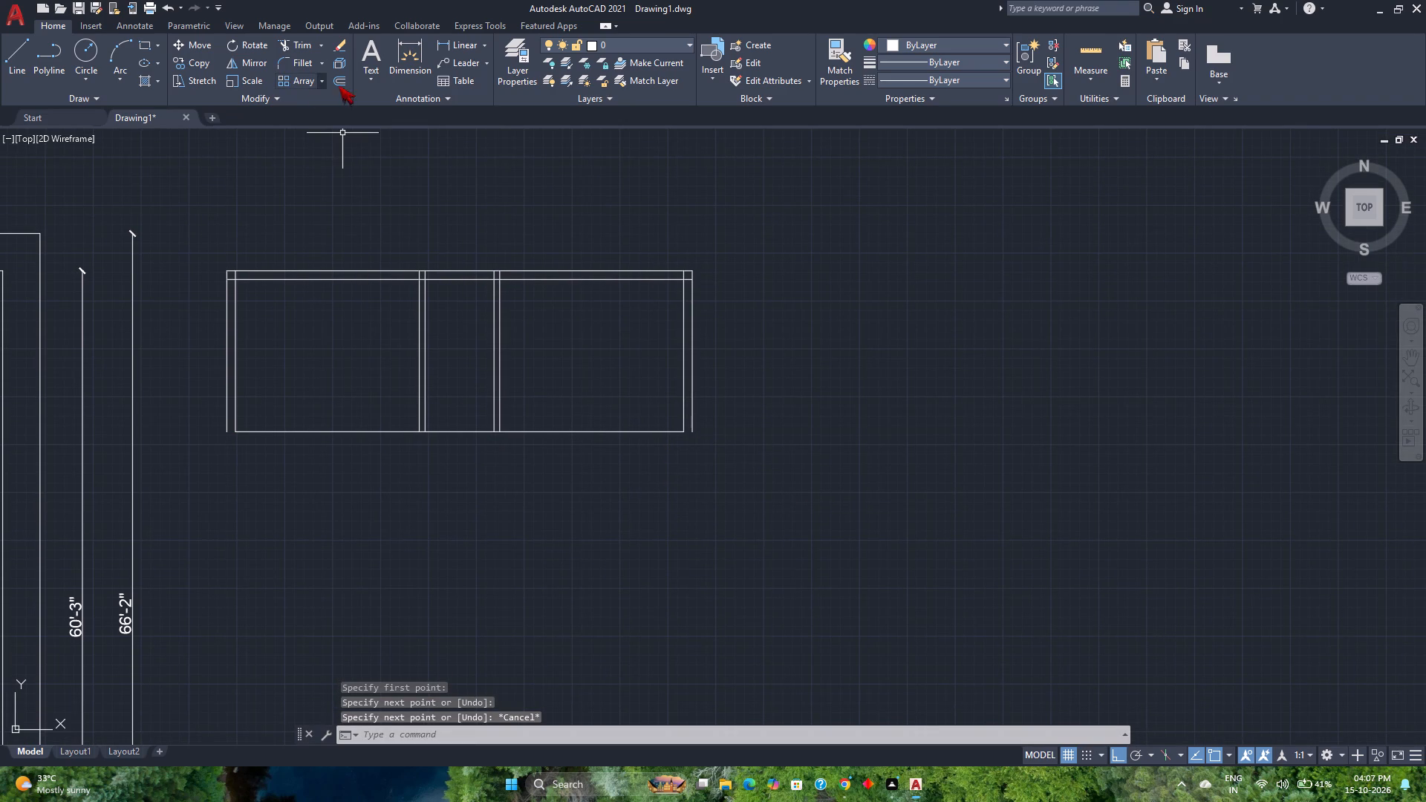
pyautogui.click(339, 82)
pyautogui.press('6')
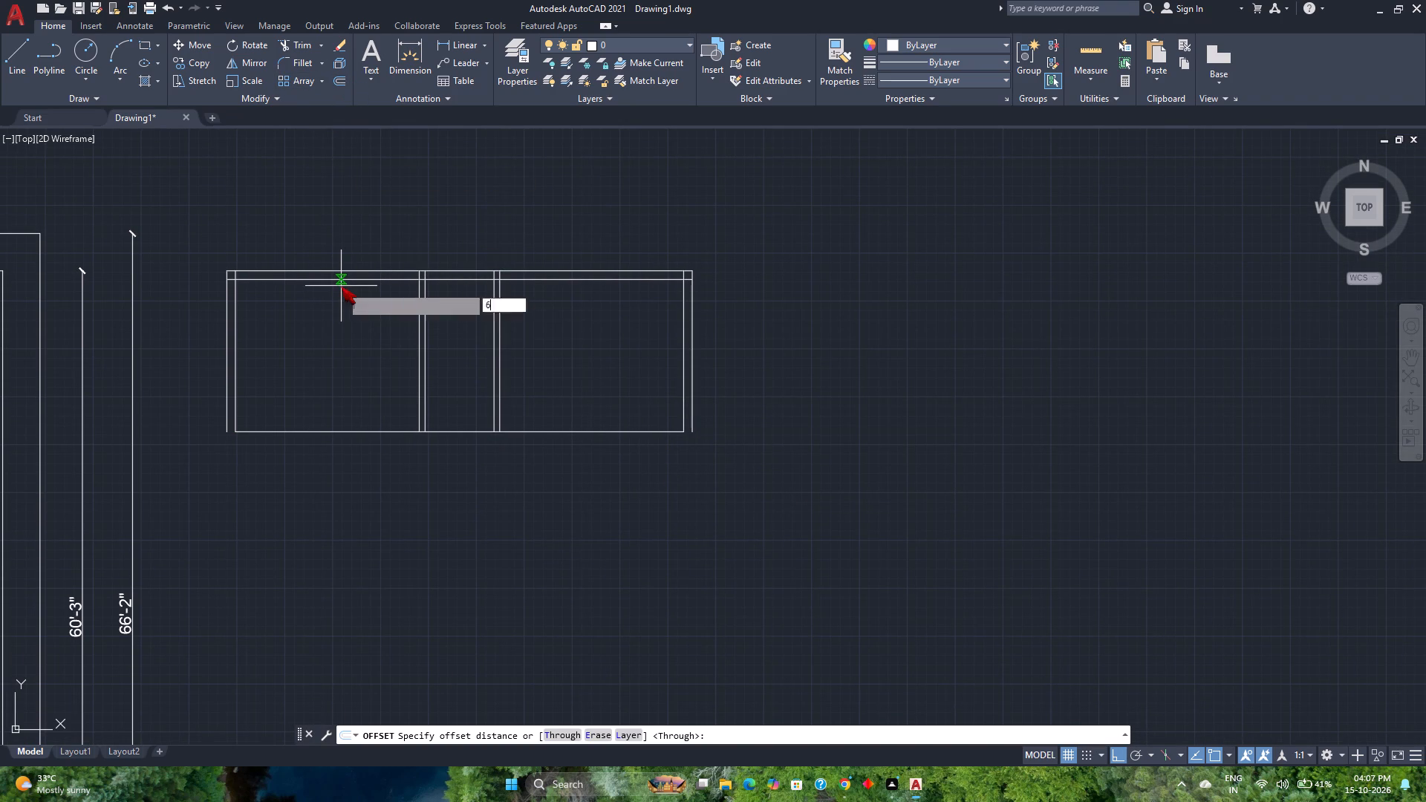
pyautogui.press('Return')
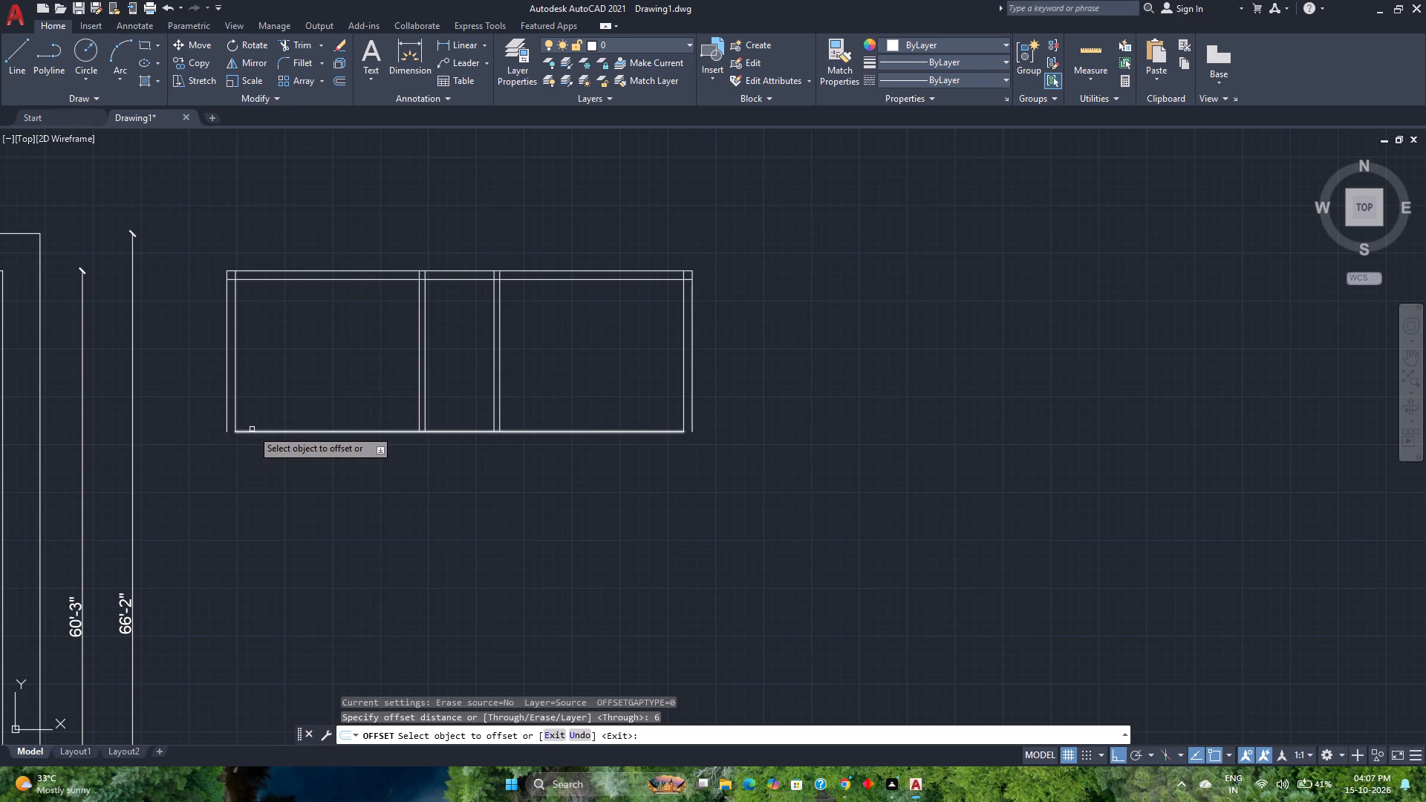
pyautogui.click(253, 429)
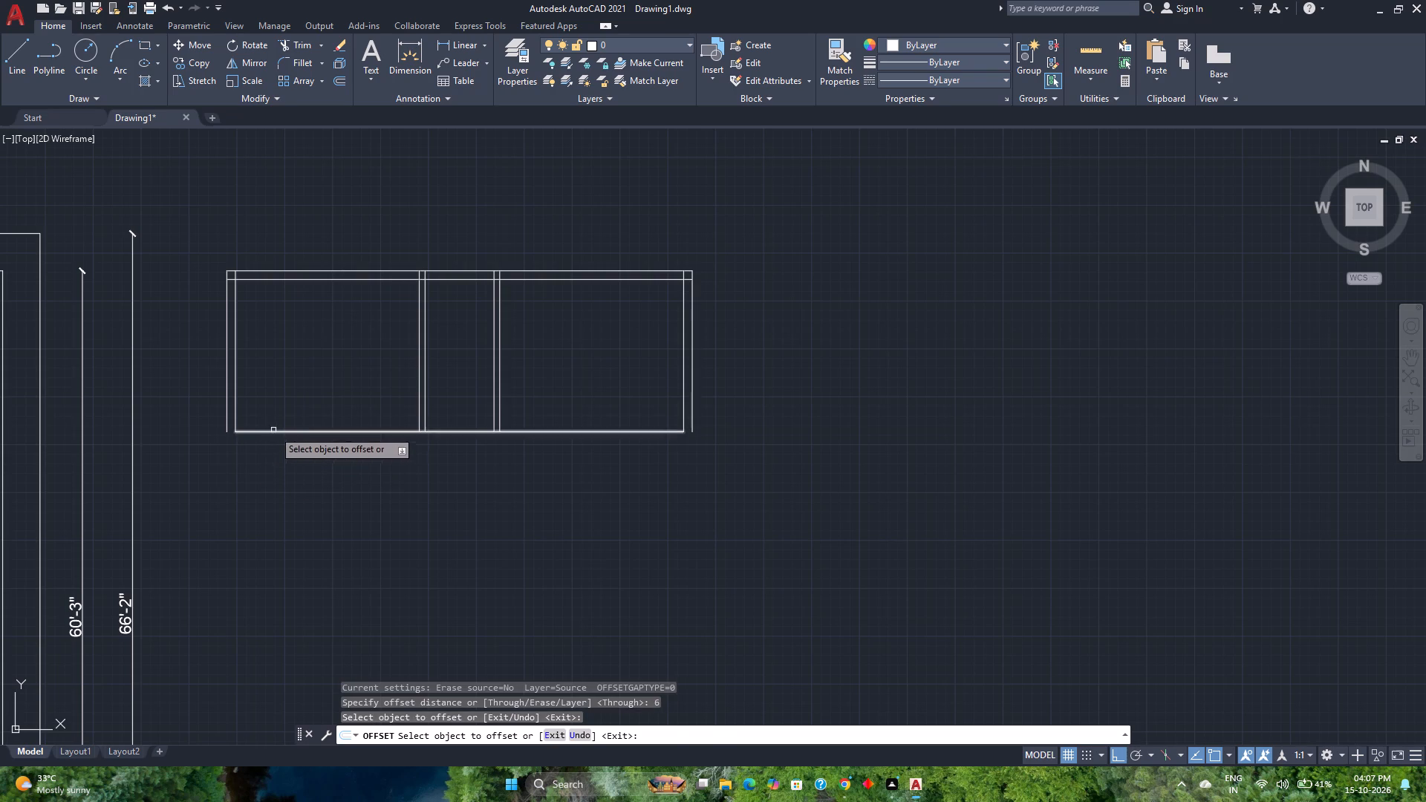
pyautogui.click(273, 430)
pyautogui.click(275, 493)
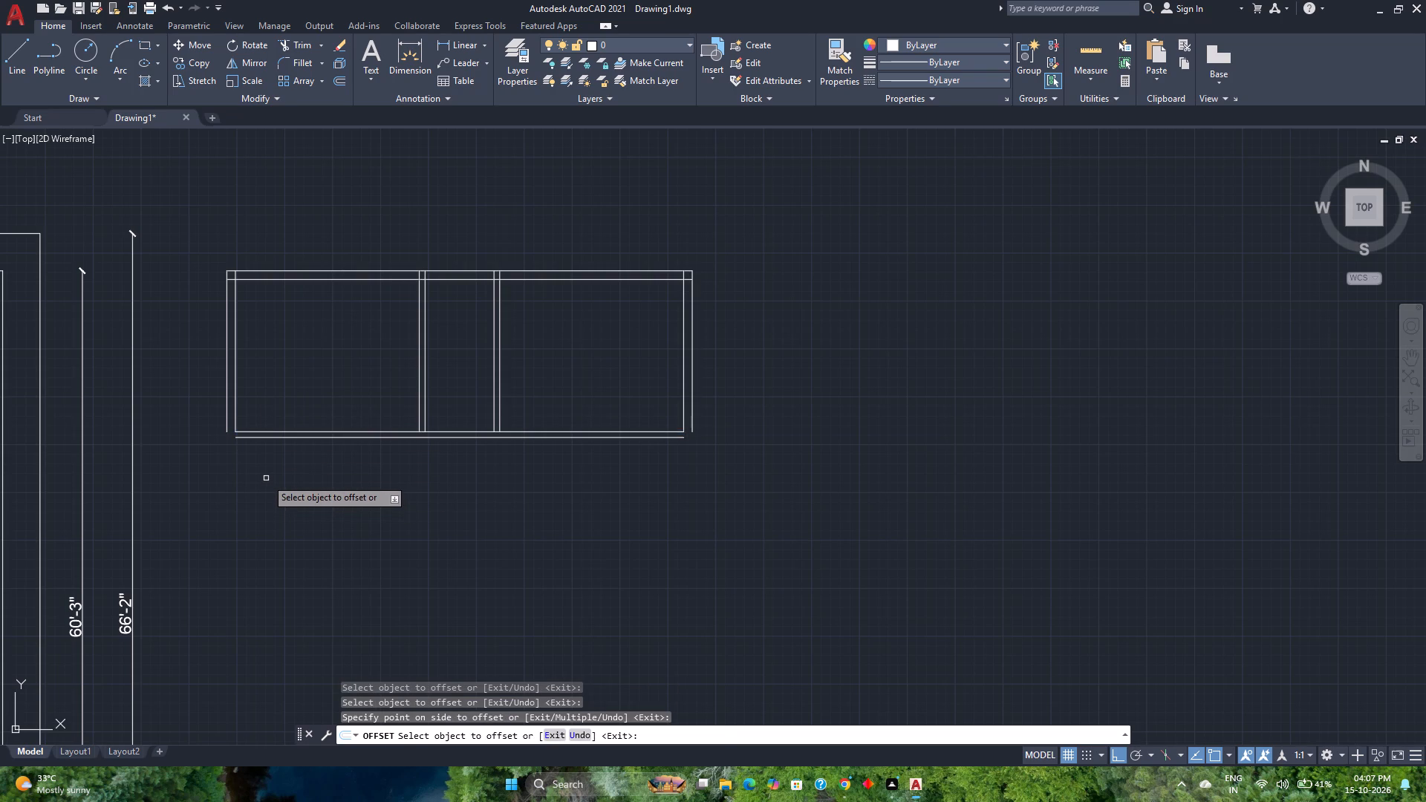
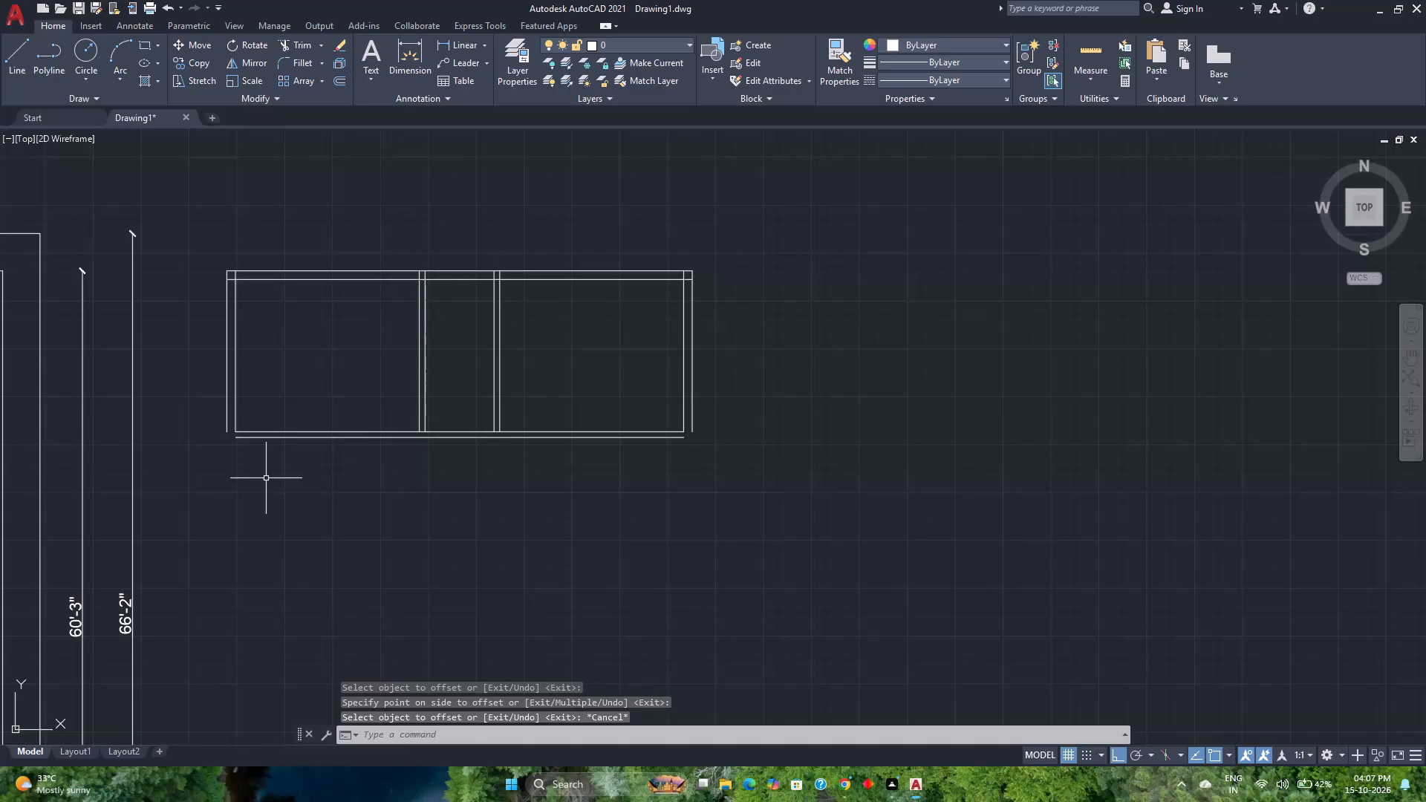
# Copy the main floor plan's outer bottom wall line 60' to the right, into the space below the three-room layout.
pyautogui.scroll(-3, 266, 478)
pyautogui.moveTo(266, 489); pyautogui.dragTo(281, 358, button='middle')
pyautogui.middleClick(281, 357)
pyautogui.scroll(2, 224, 424)
pyautogui.moveTo(237, 434); pyautogui.dragTo(262, 415, button='middle')
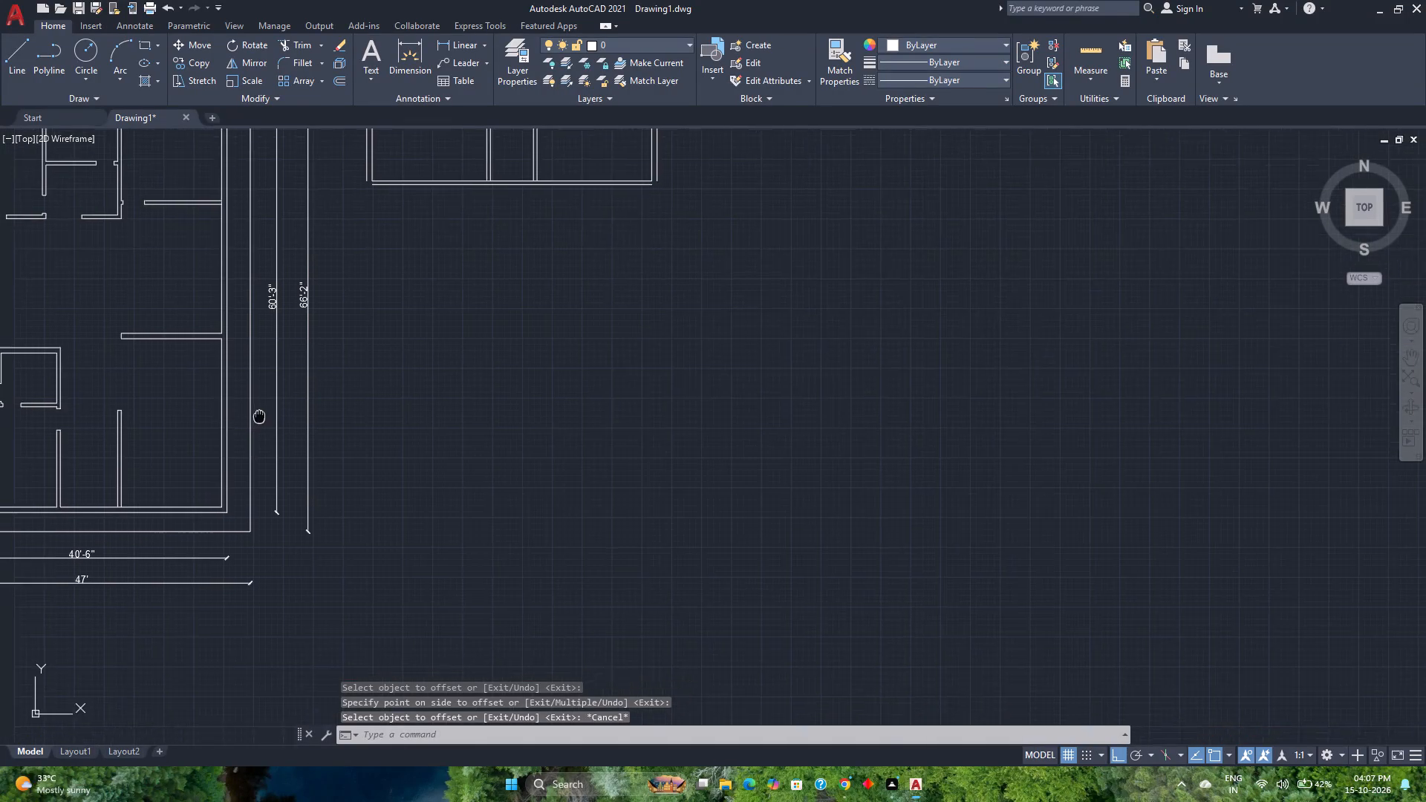
pyautogui.moveTo(262, 415); pyautogui.dragTo(283, 397, button='middle')
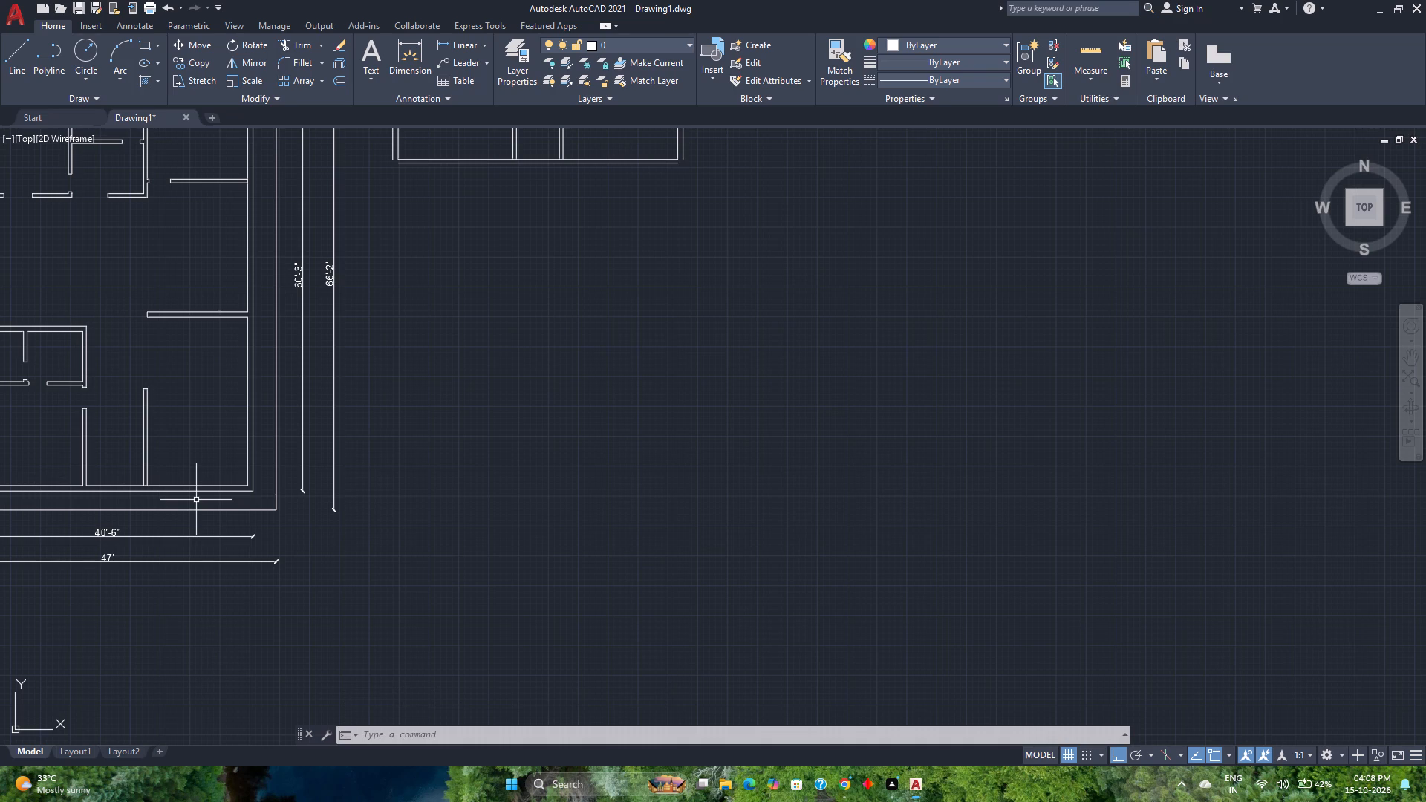
pyautogui.scroll(-2, 196, 500)
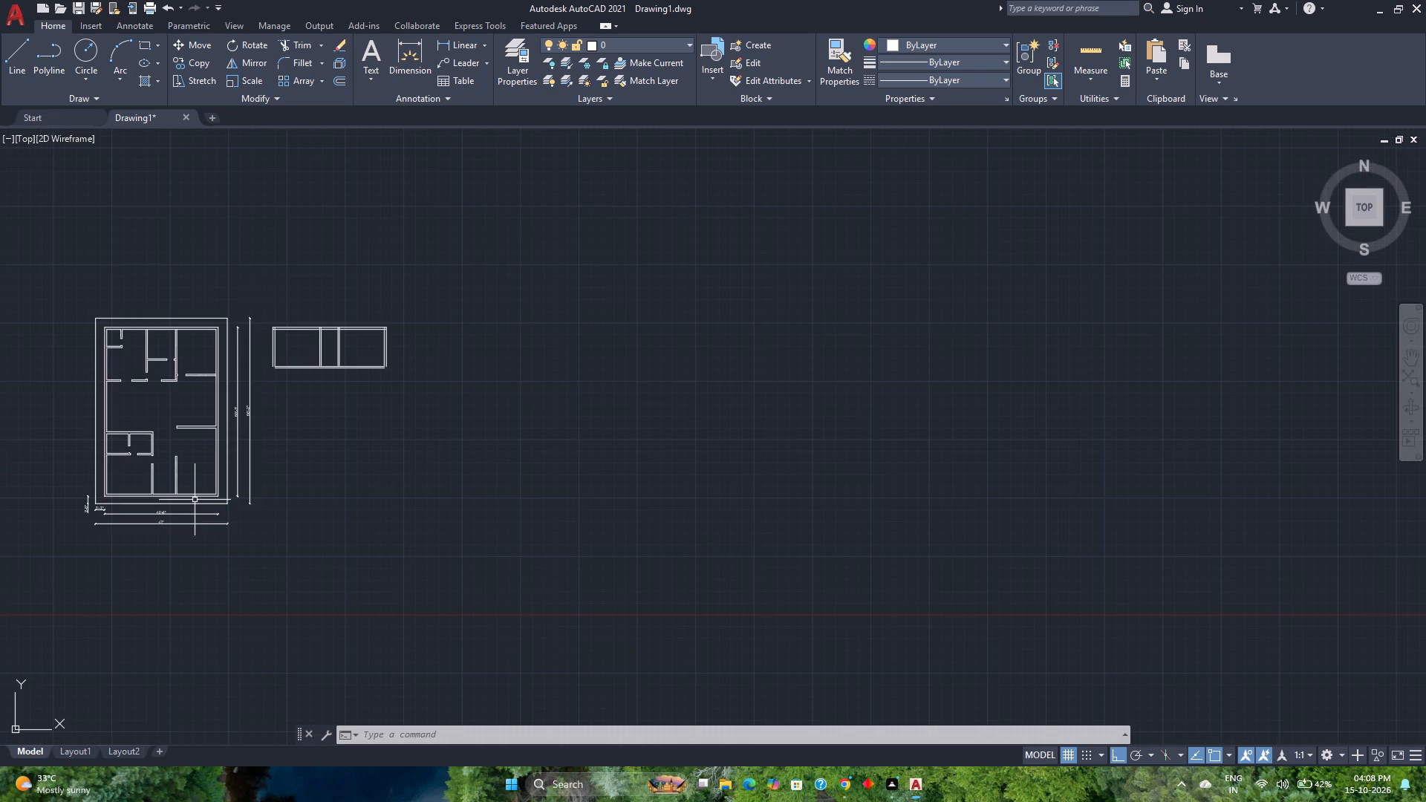
pyautogui.scroll(2, 195, 500)
pyautogui.moveTo(195, 500); pyautogui.dragTo(321, 503, button='middle')
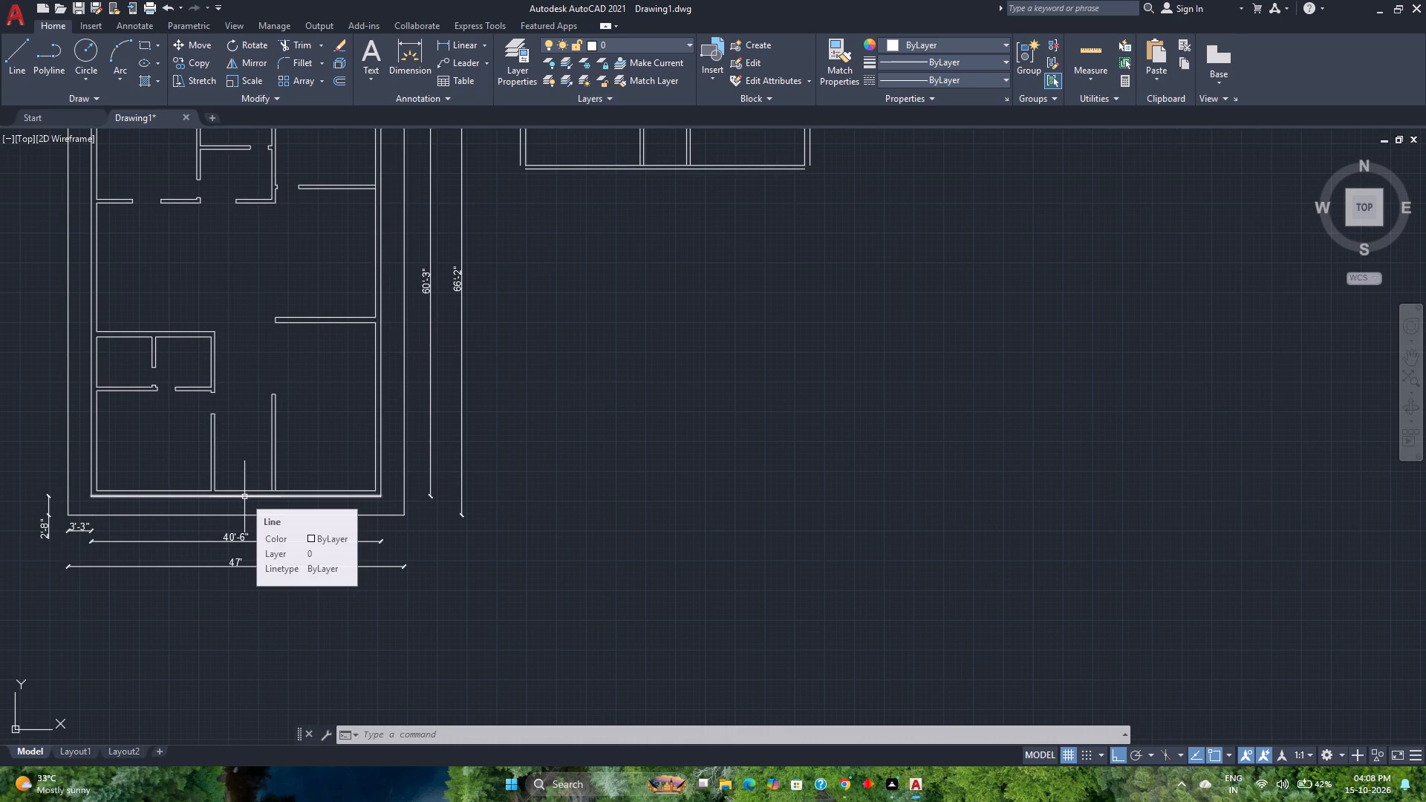
pyautogui.click(244, 497)
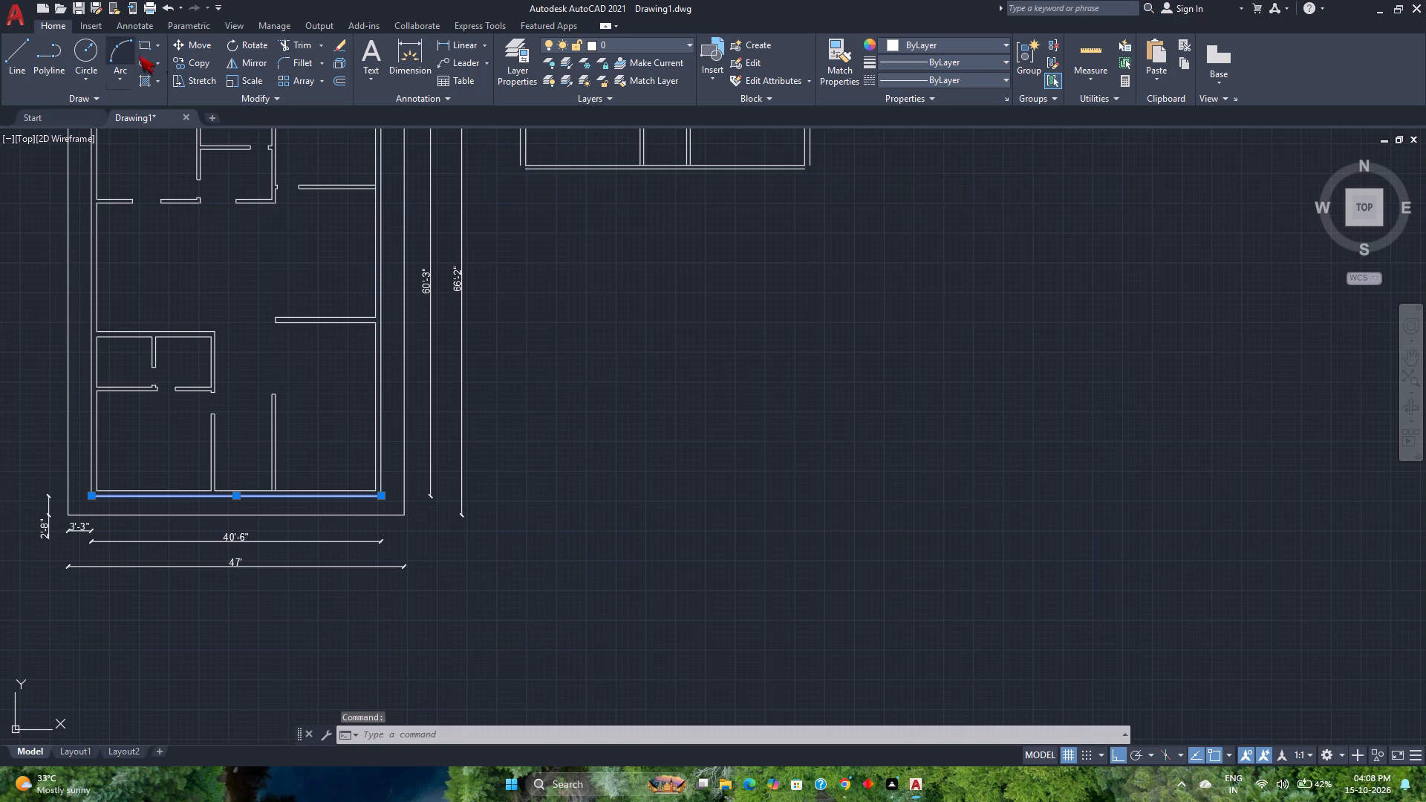
pyautogui.click(184, 57)
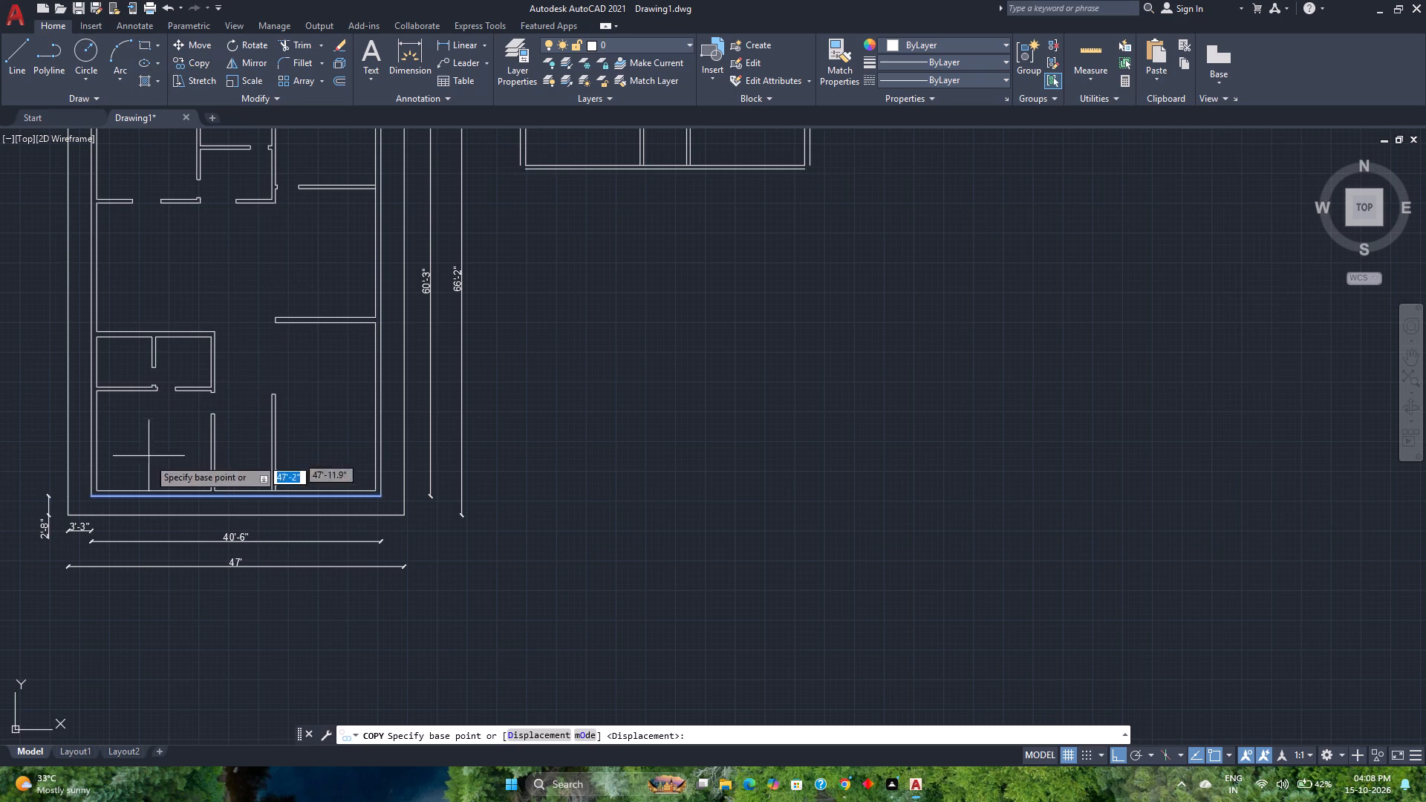
pyautogui.scroll(2, 110, 511)
pyautogui.click(66, 476)
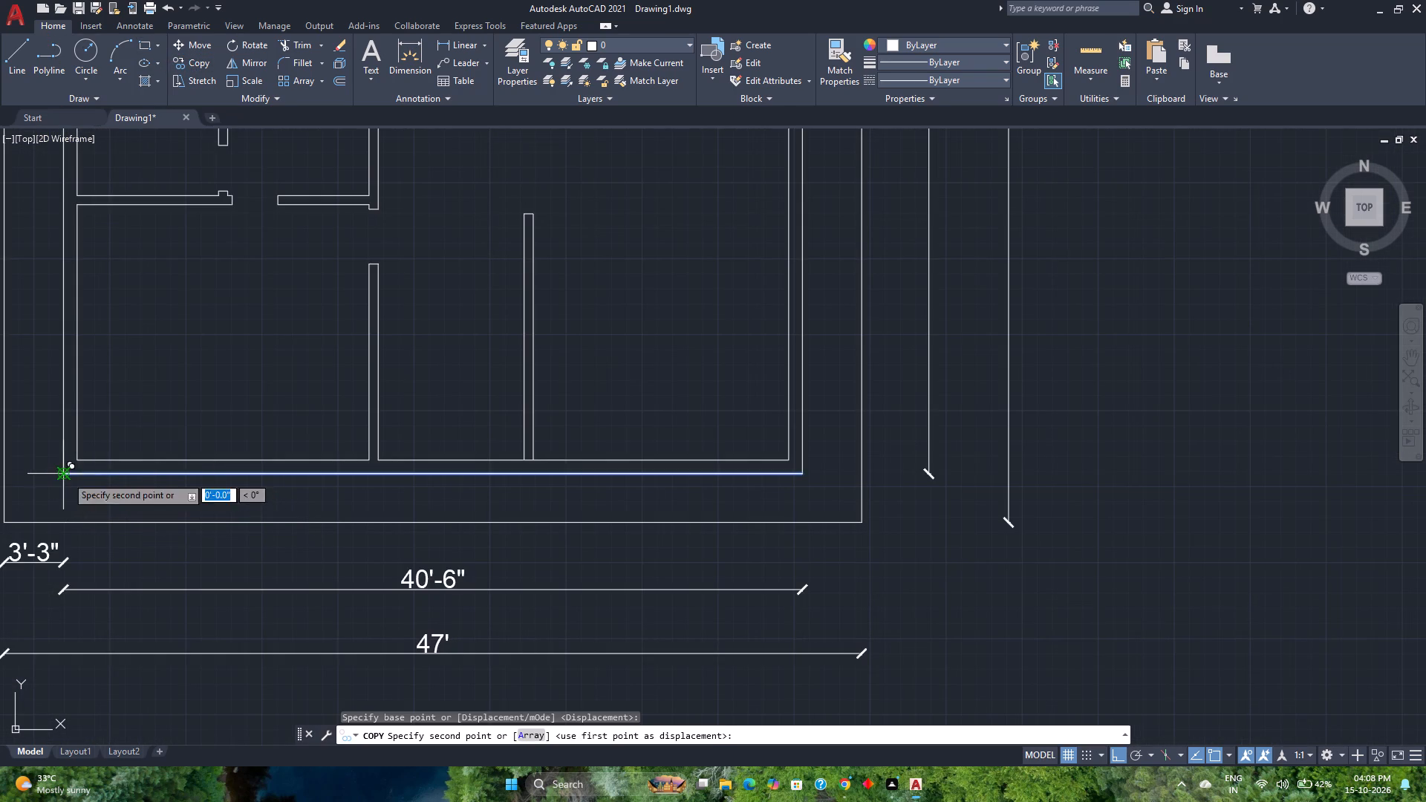
pyautogui.scroll(-2, 152, 486)
pyautogui.moveTo(152, 486); pyautogui.dragTo(0, 494, button='middle')
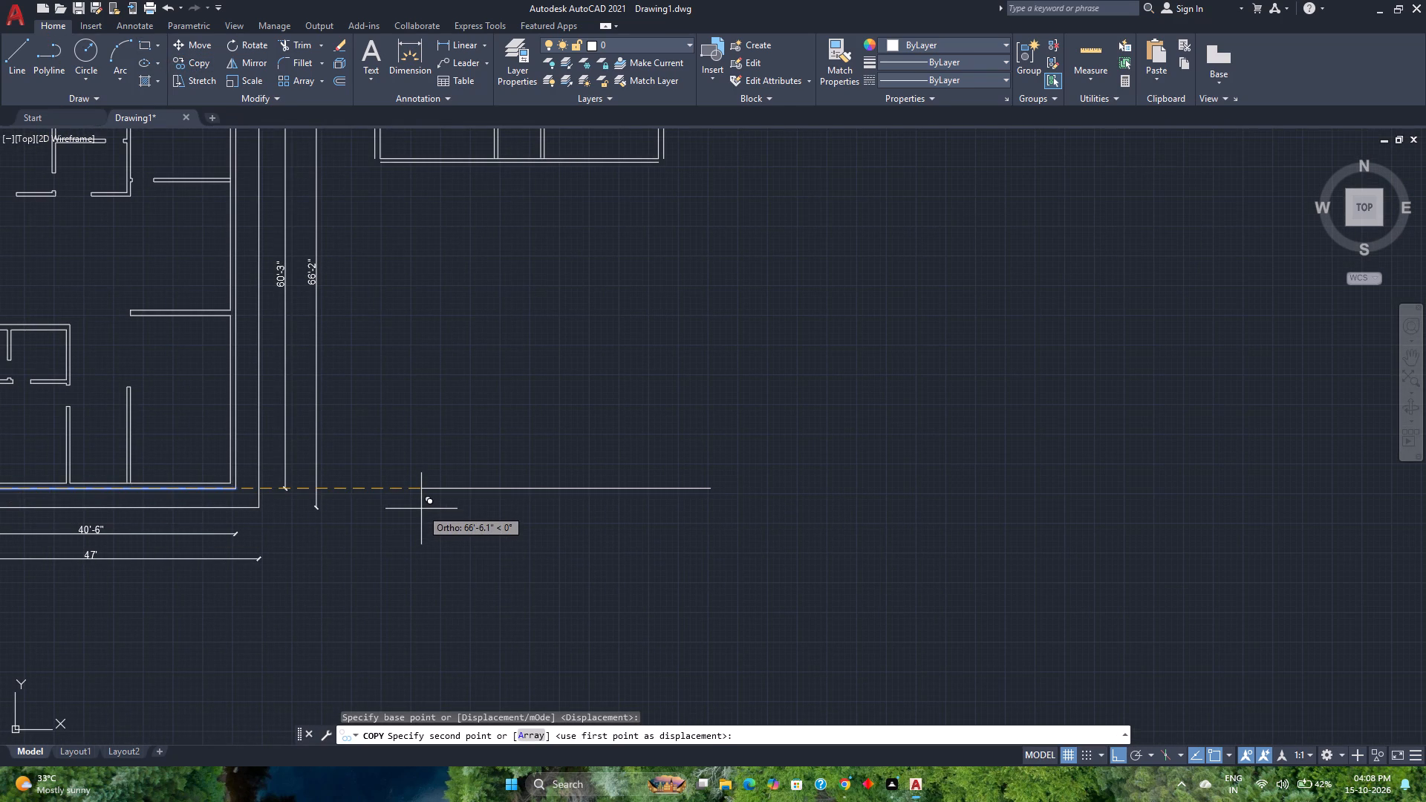
pyautogui.write('60')
pyautogui.press("'")
pyautogui.press('Return')
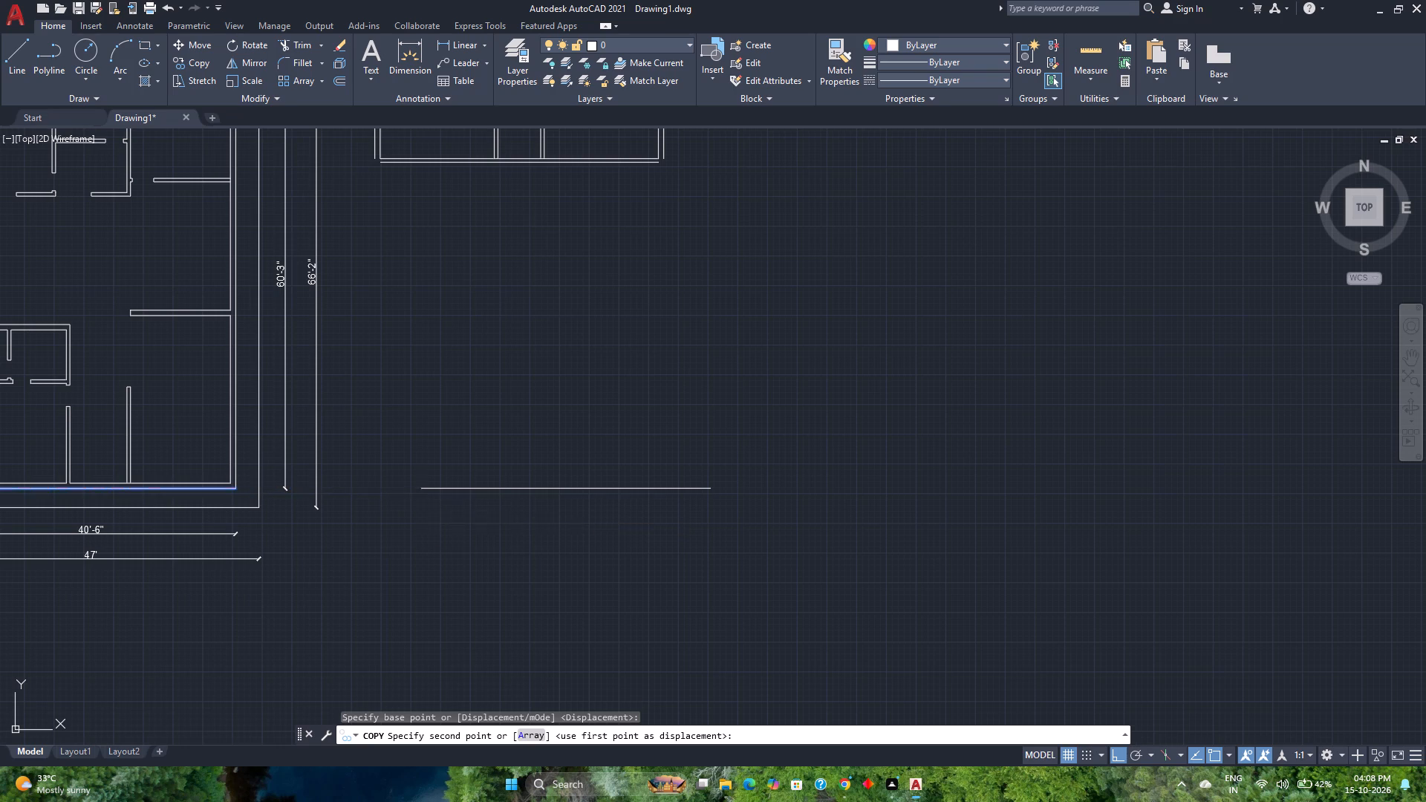
pyautogui.press('Escape')
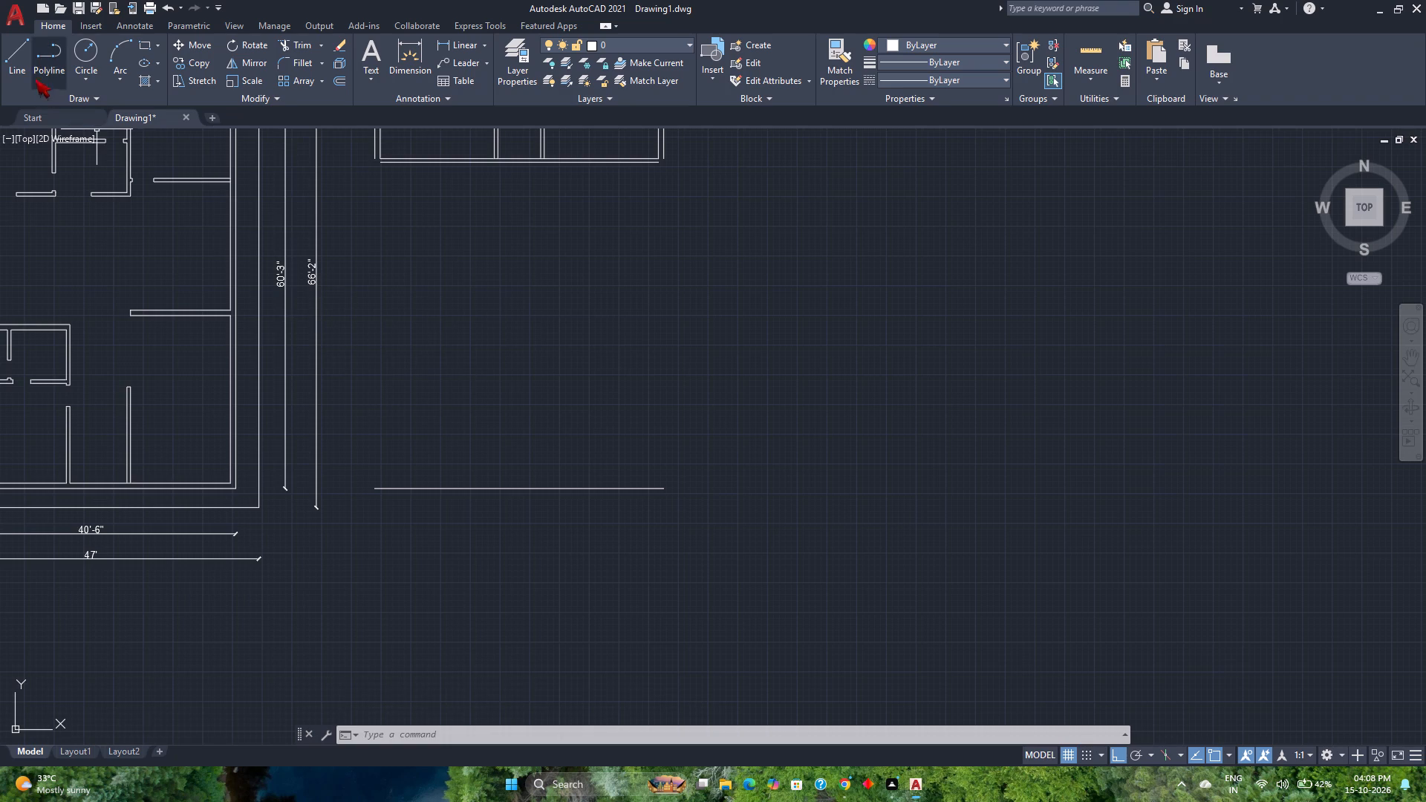
# Draw a 14' vertical line upward from the copied line's left end.
pyautogui.click(19, 63)
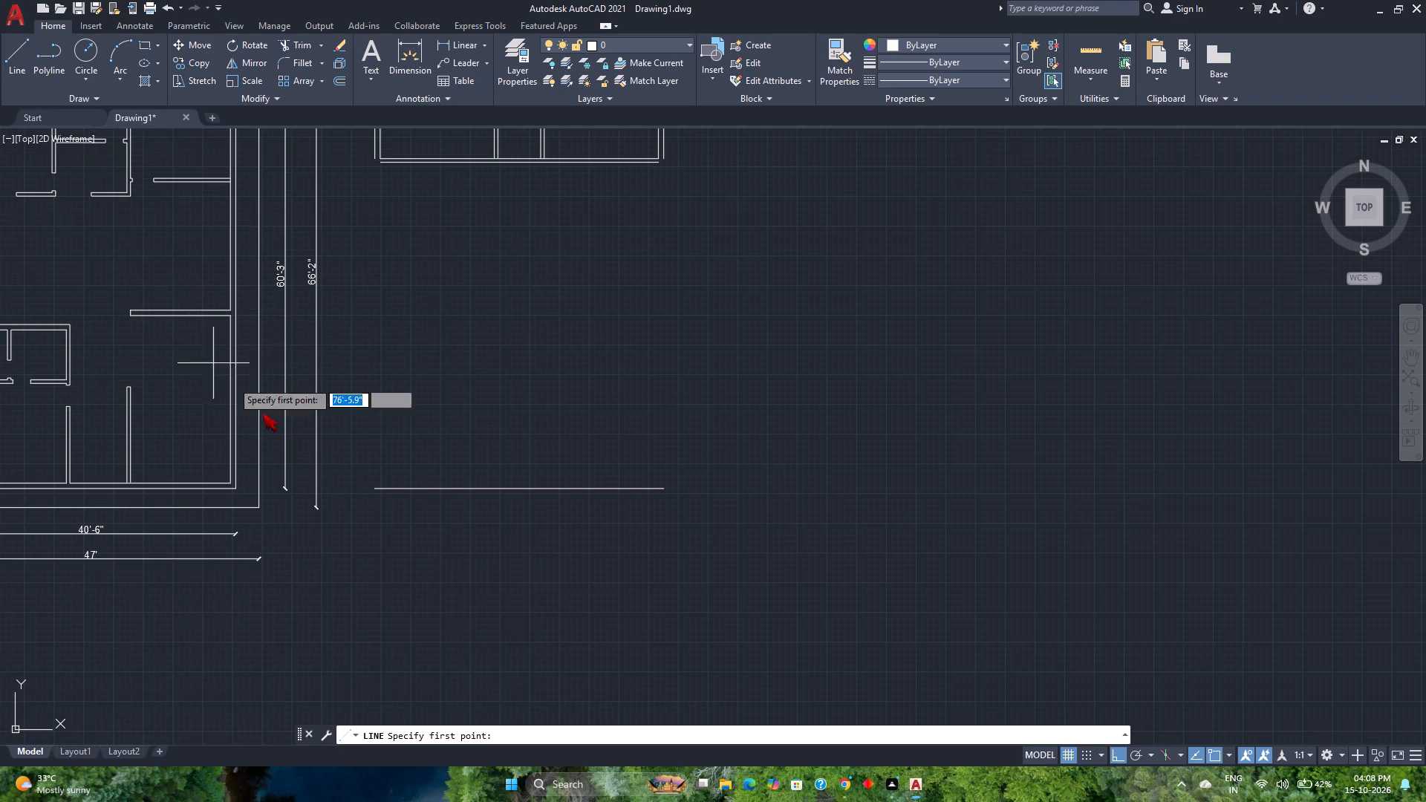
pyautogui.click(372, 491)
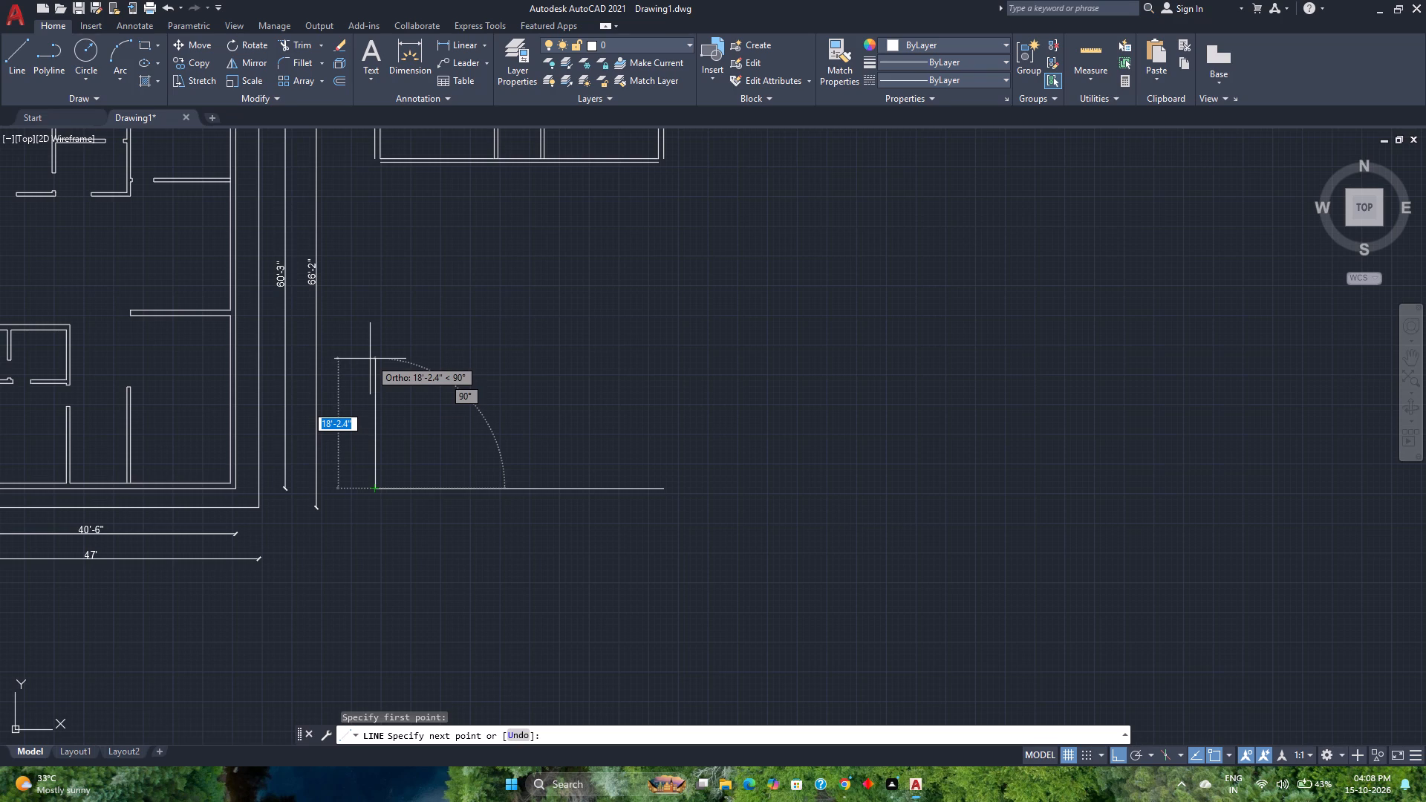
pyautogui.write("14'")
pyautogui.press('Return')
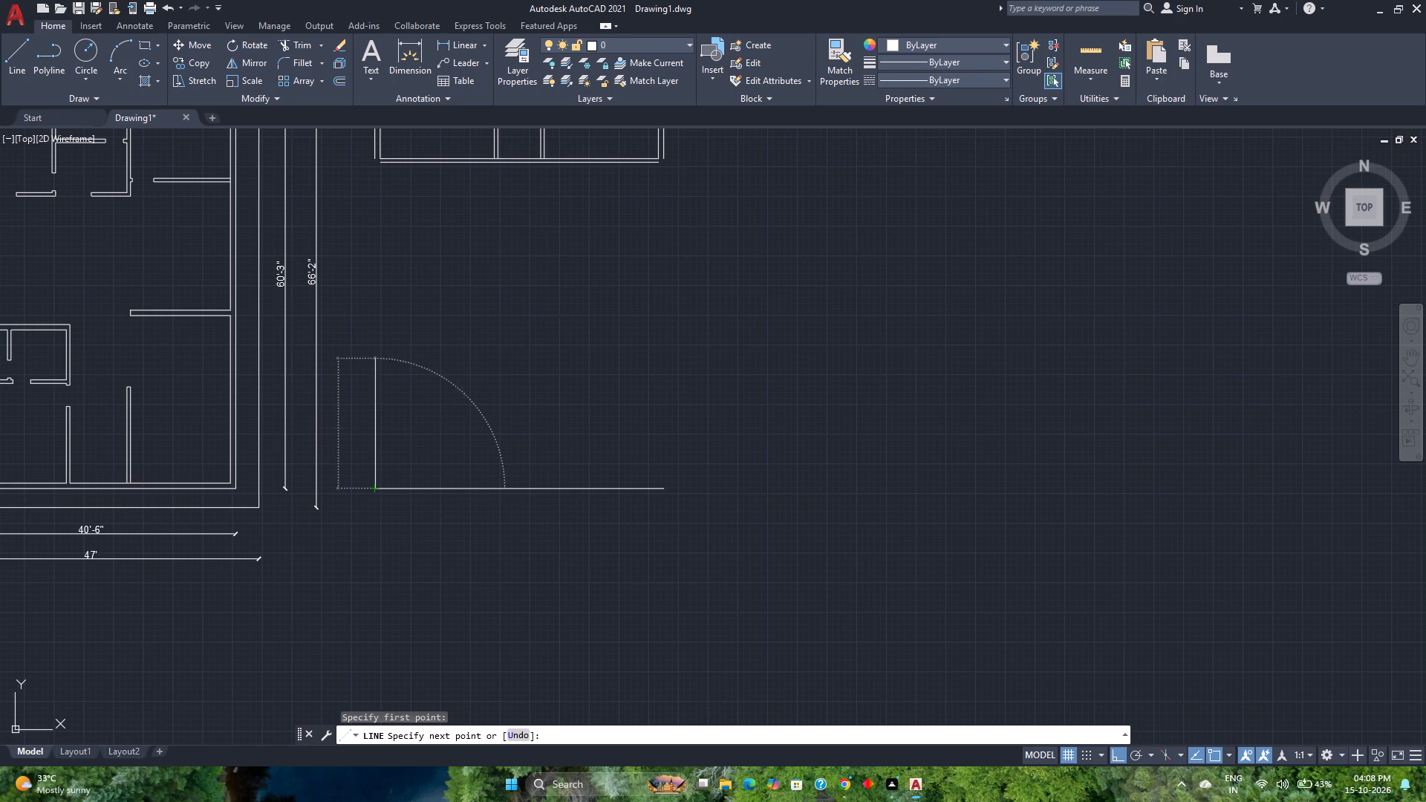
pyautogui.press('Escape')
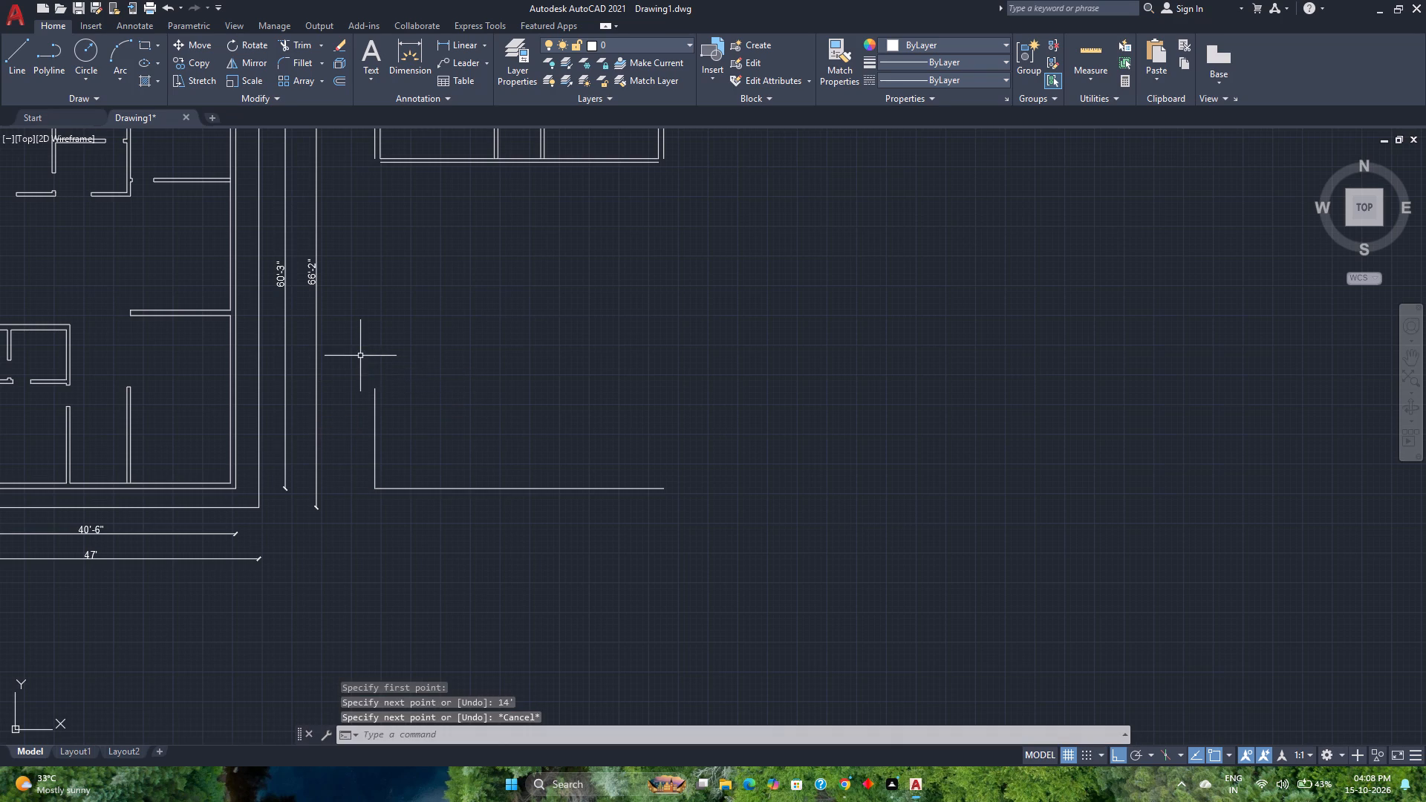
# Offset the 14' left line 9" to the right and the copied bottom line 9" upward to form the walls' inner faces.
pyautogui.moveTo(420, 385); pyautogui.dragTo(431, 420, button='middle')
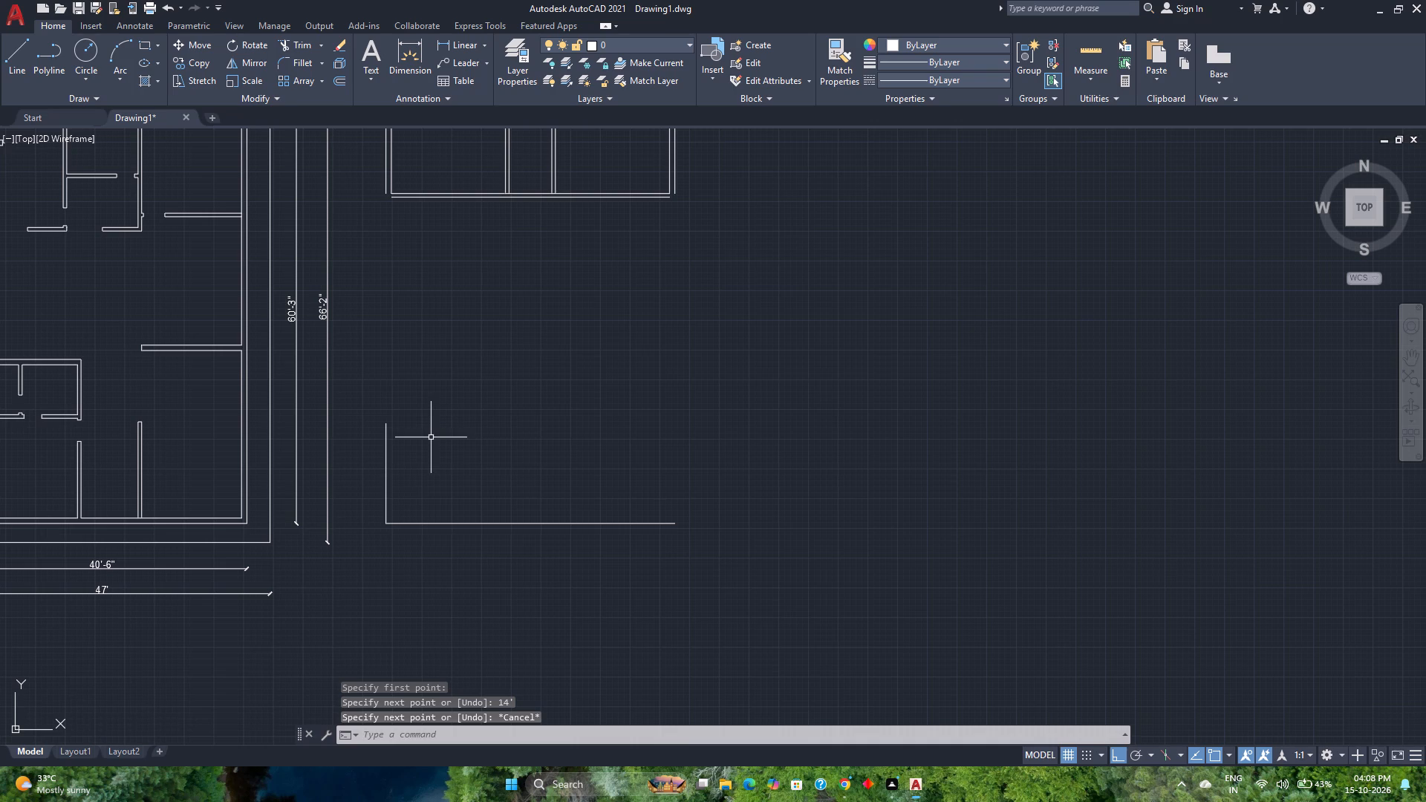
pyautogui.click(421, 470)
pyautogui.click(379, 446)
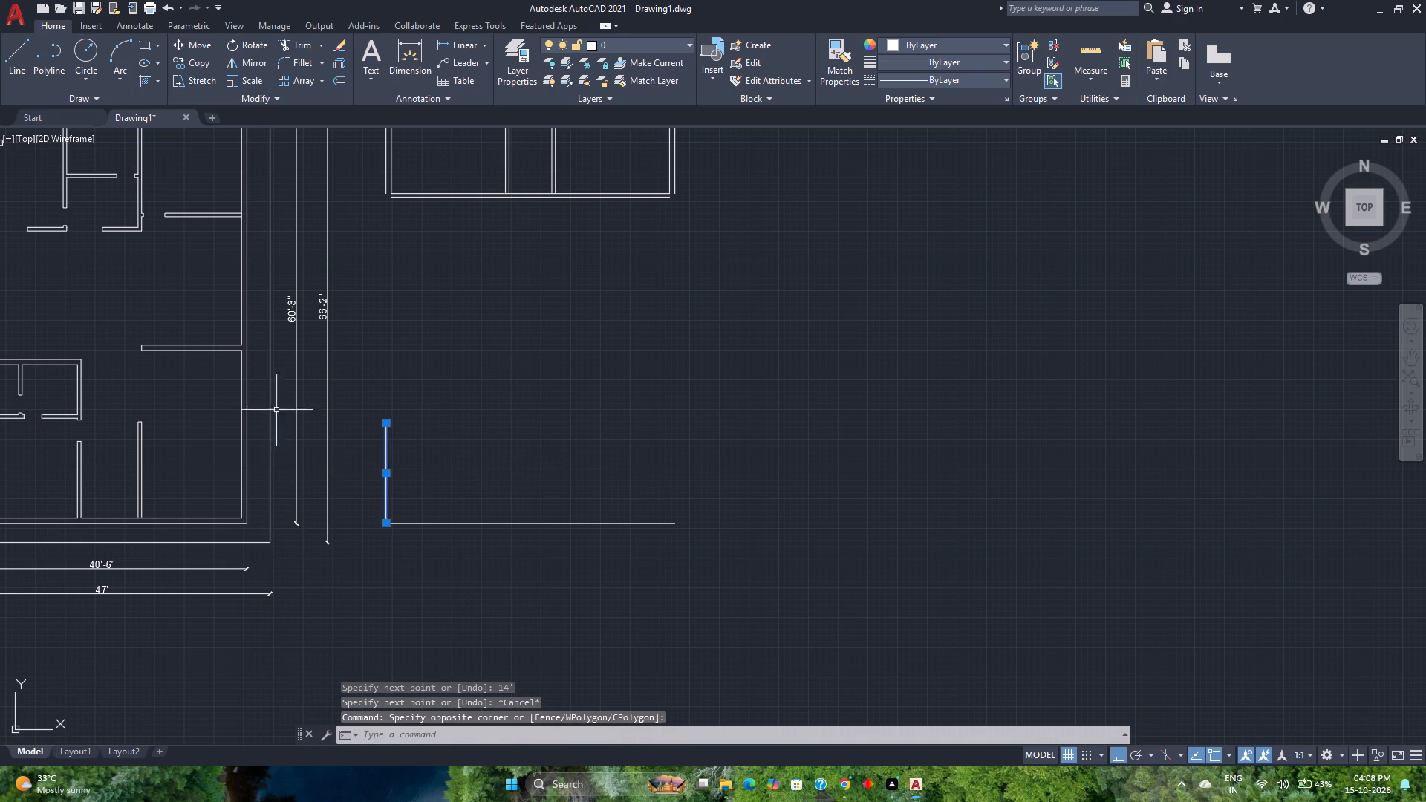
pyautogui.click(341, 82)
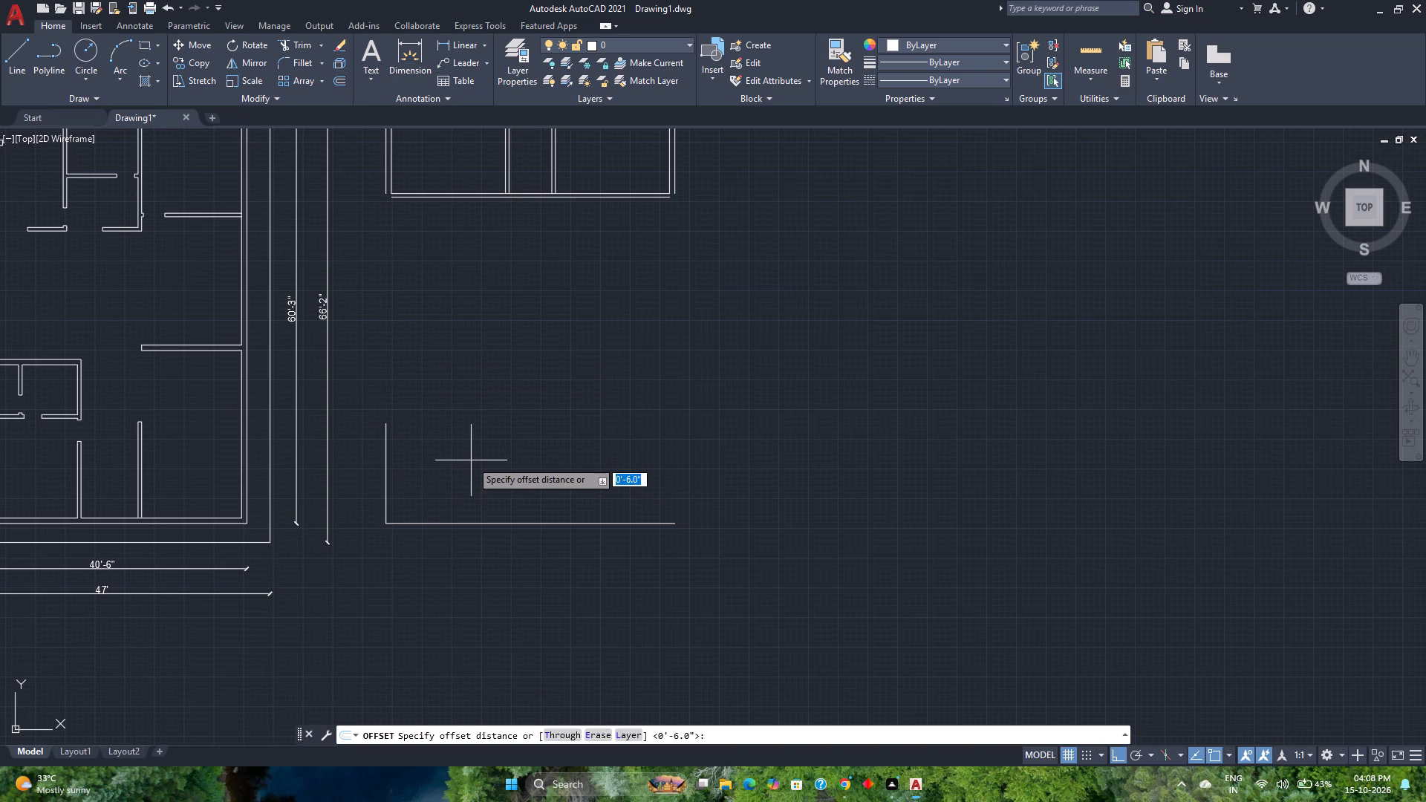
pyautogui.press('9')
pyautogui.press('Return')
pyautogui.click(471, 460)
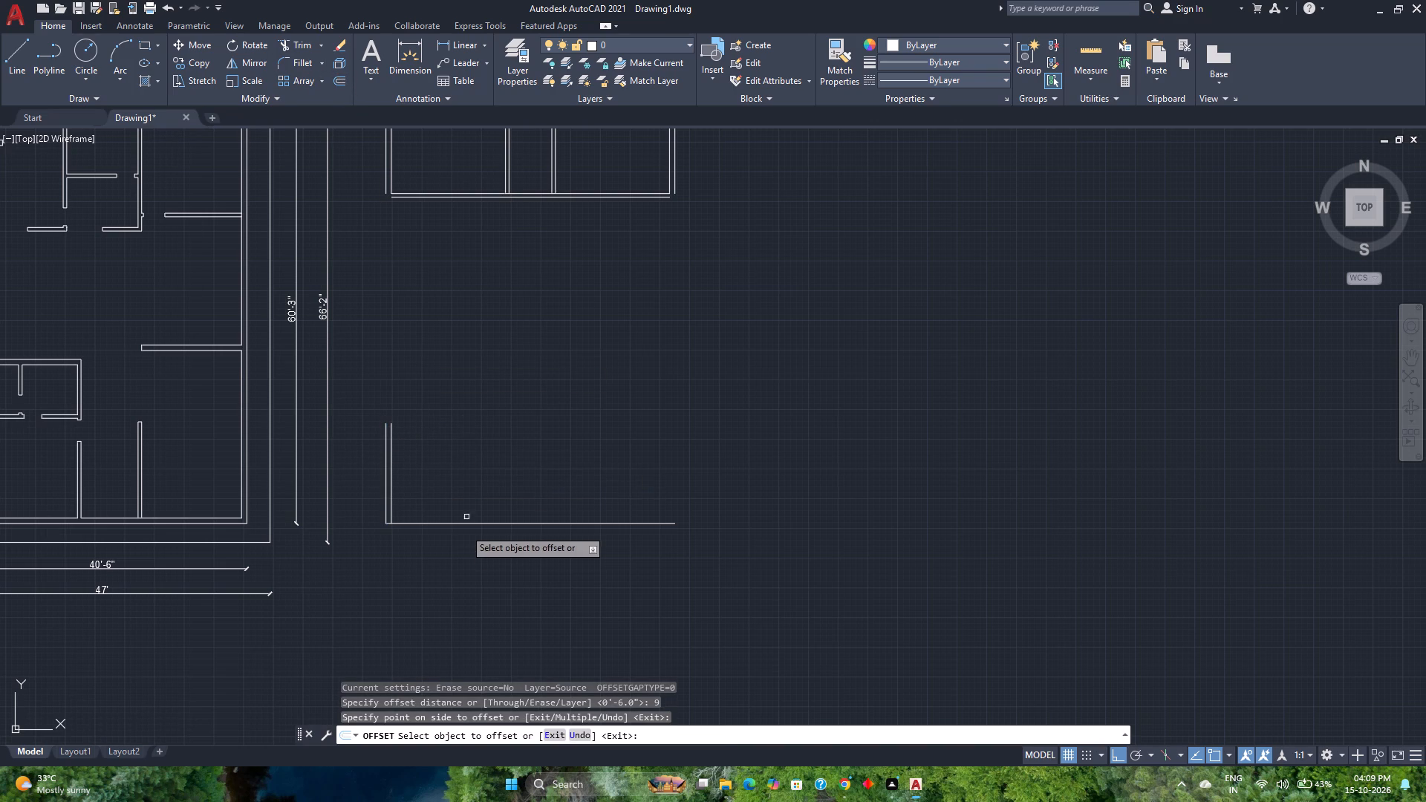
pyautogui.click(450, 522)
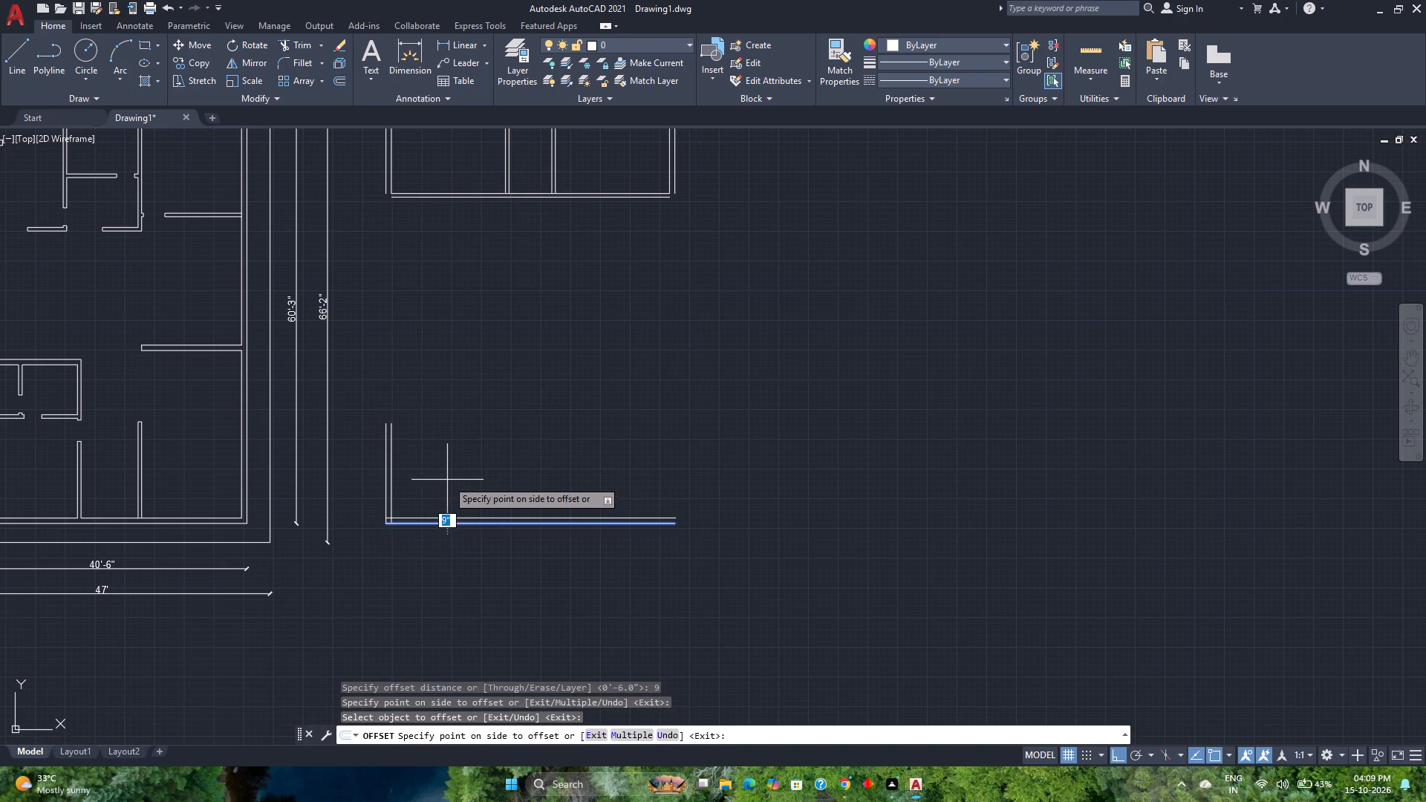
pyautogui.click(447, 478)
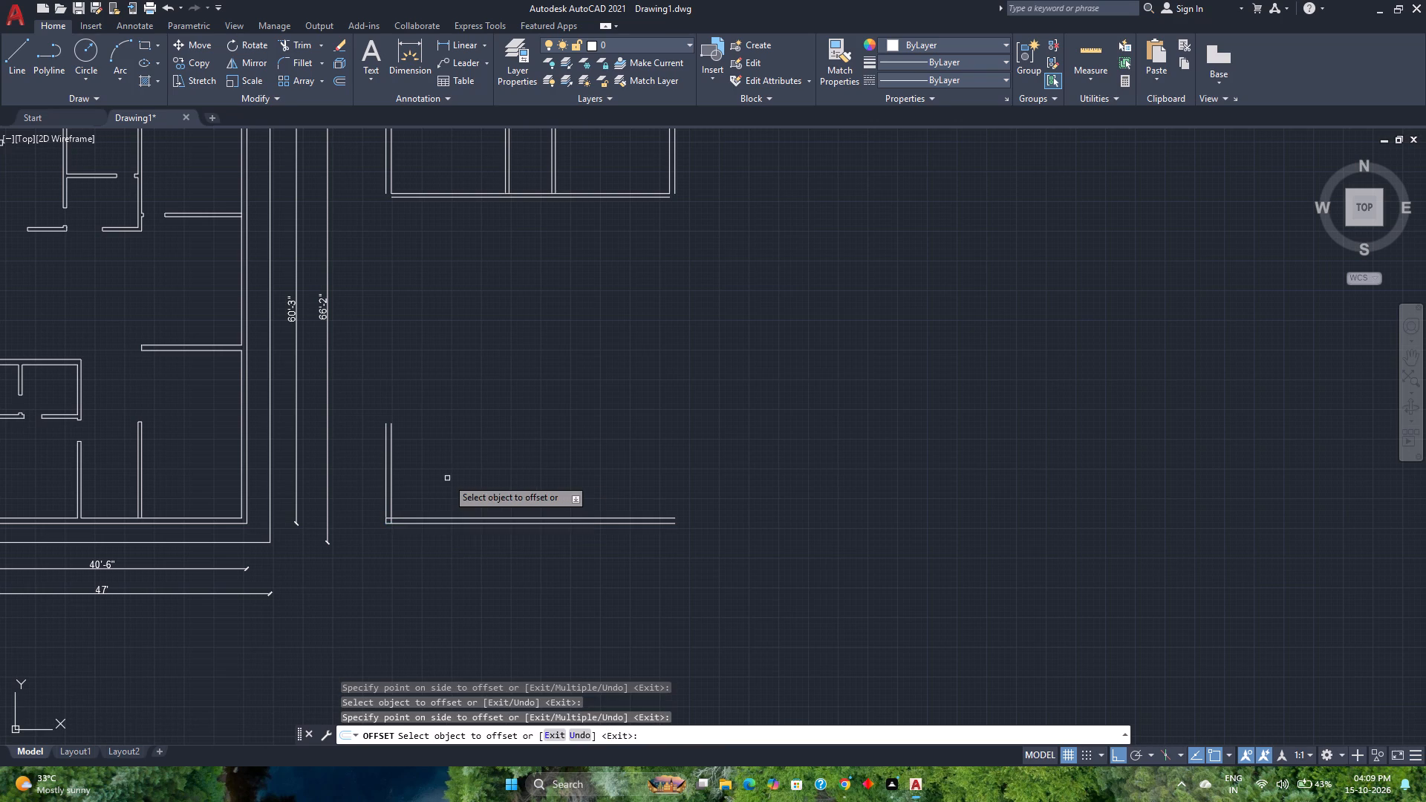
# Create a 6" thick top wall by offsetting the bottom wall's inner face 16' upward, and that line a further 6" upward.
pyautogui.click(466, 518)
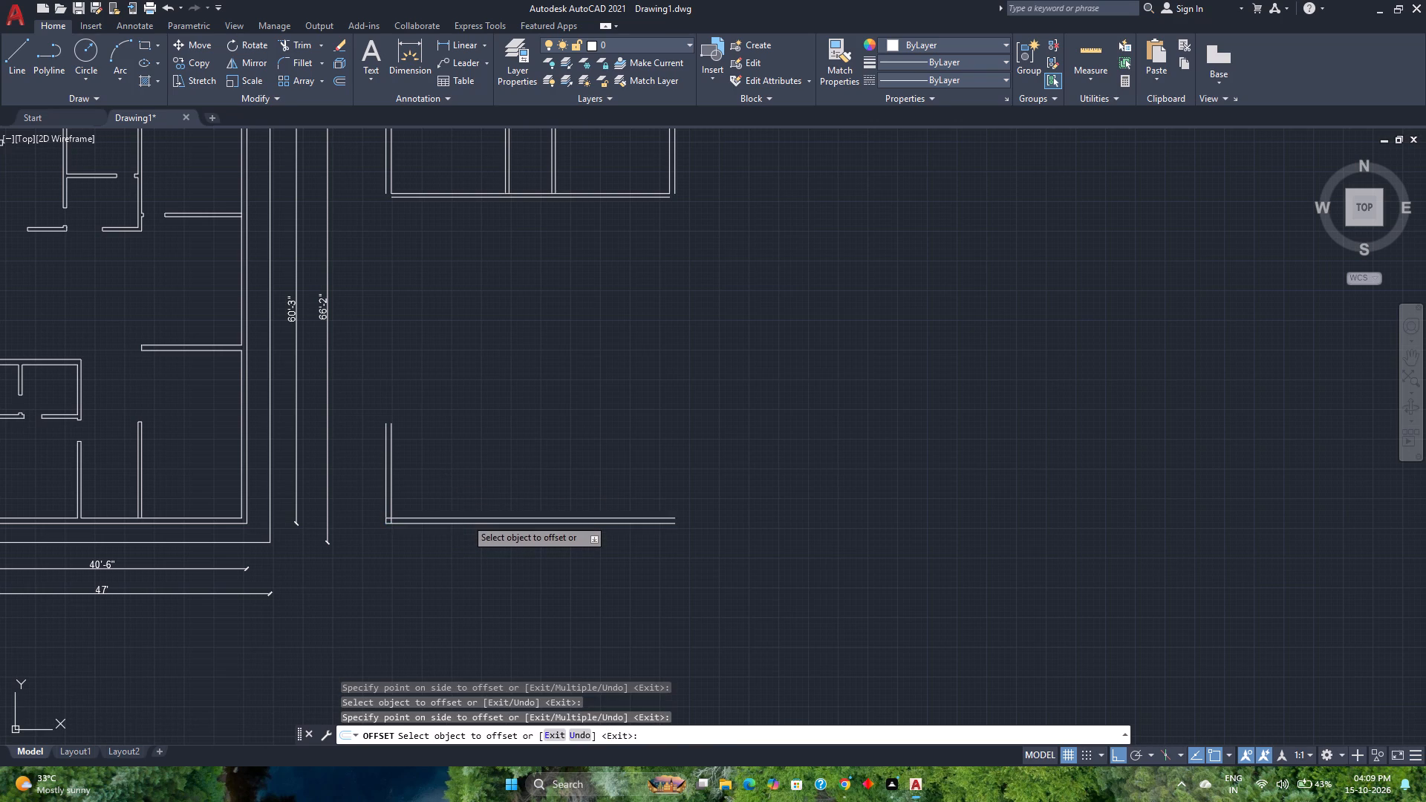
pyautogui.write("16'")
pyautogui.press('Return')
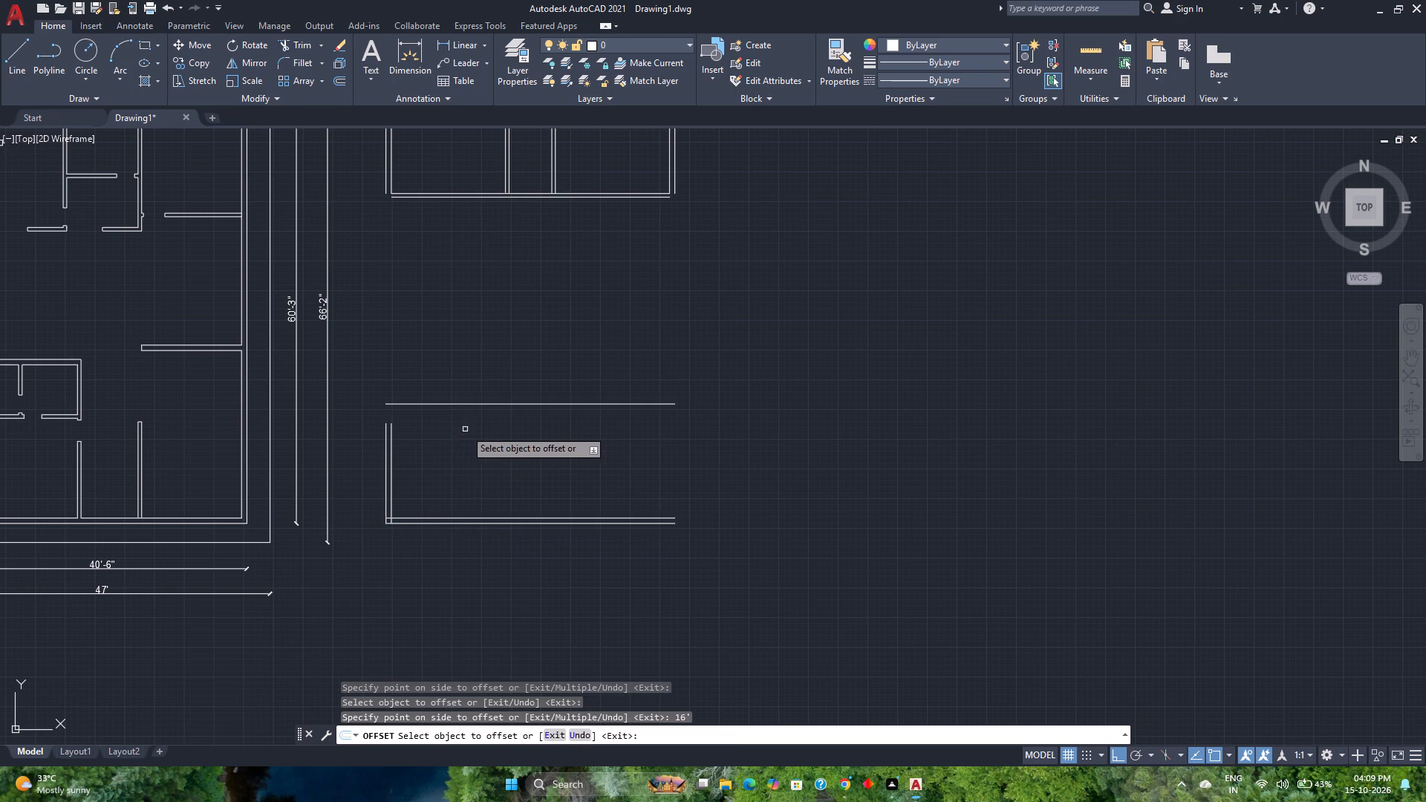
pyautogui.click(481, 402)
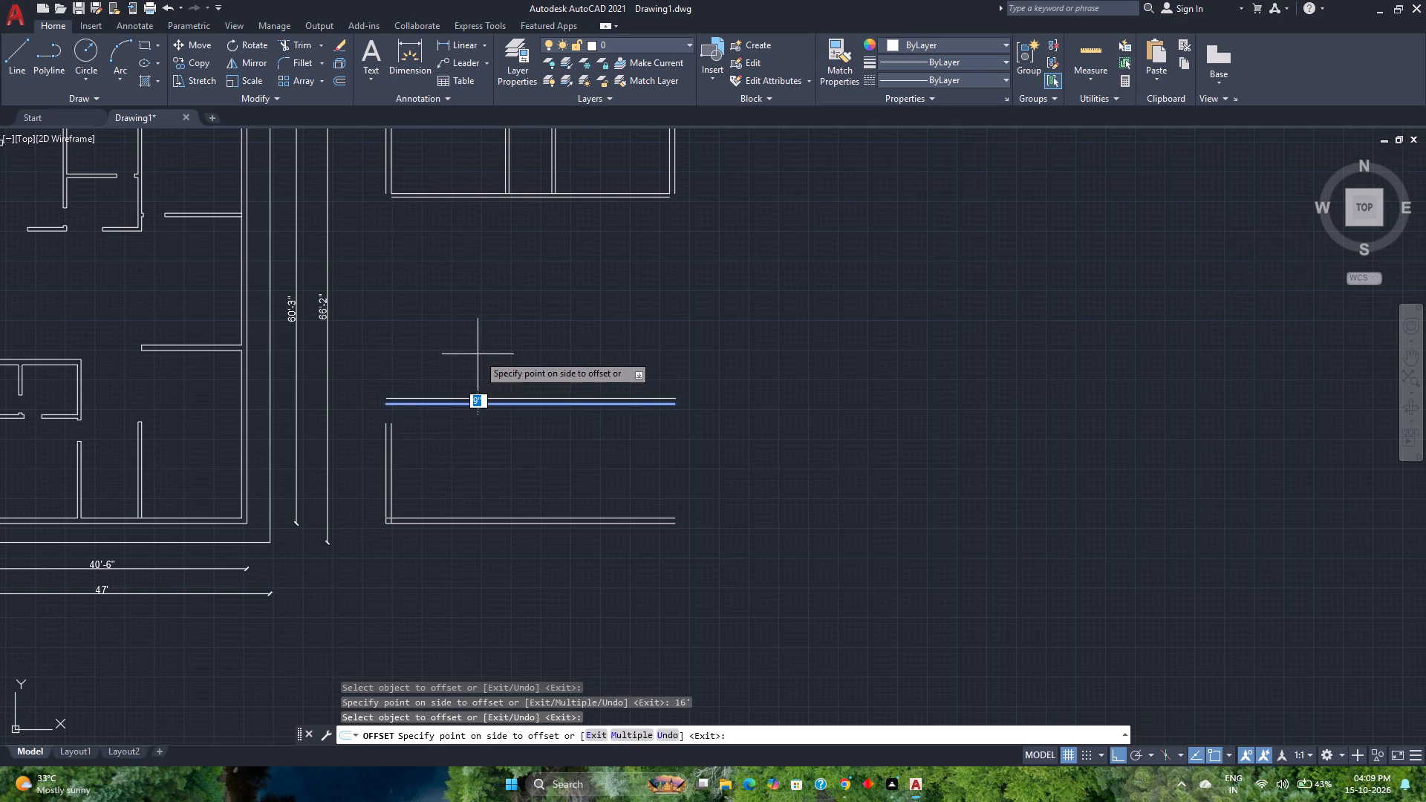
pyautogui.press('6')
pyautogui.press('Return')
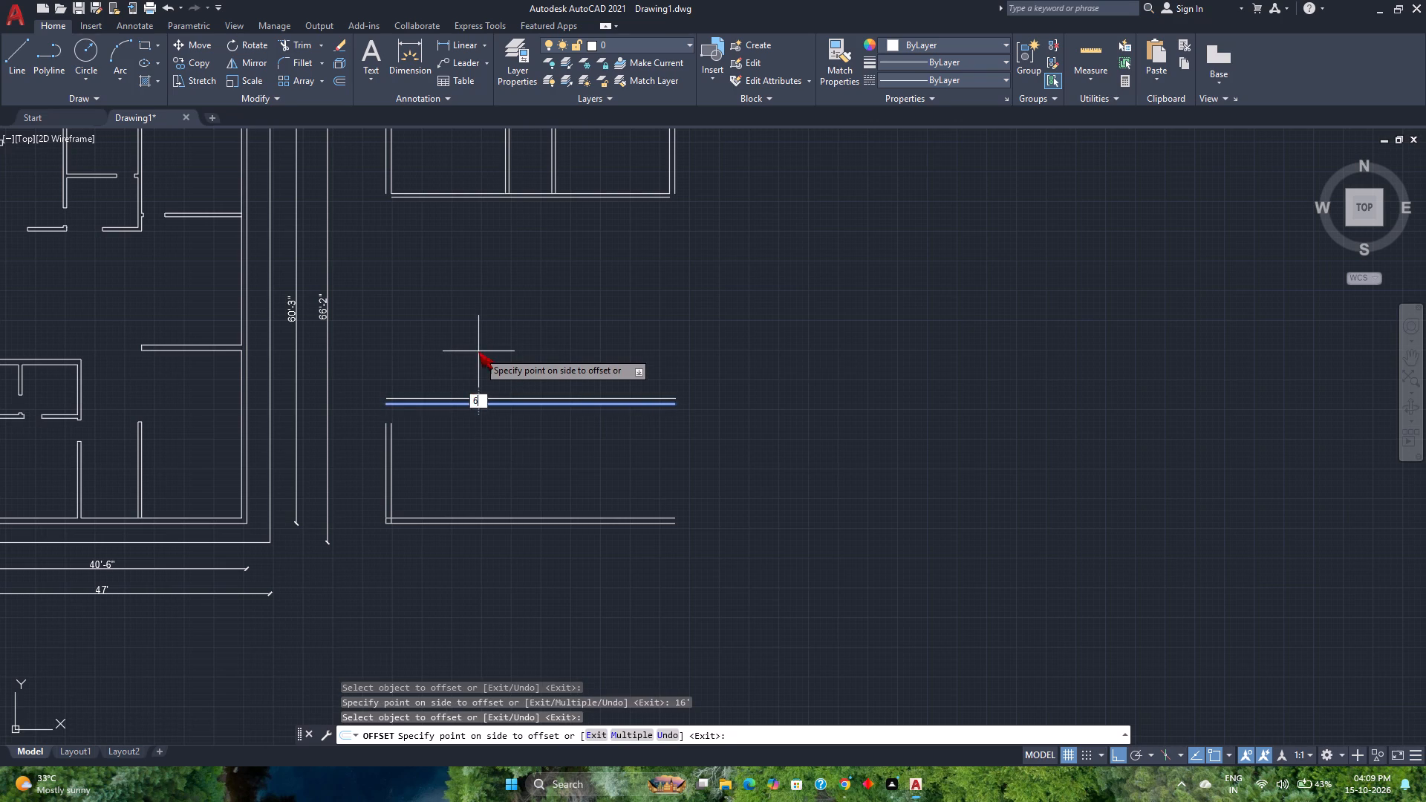
pyautogui.press('Escape')
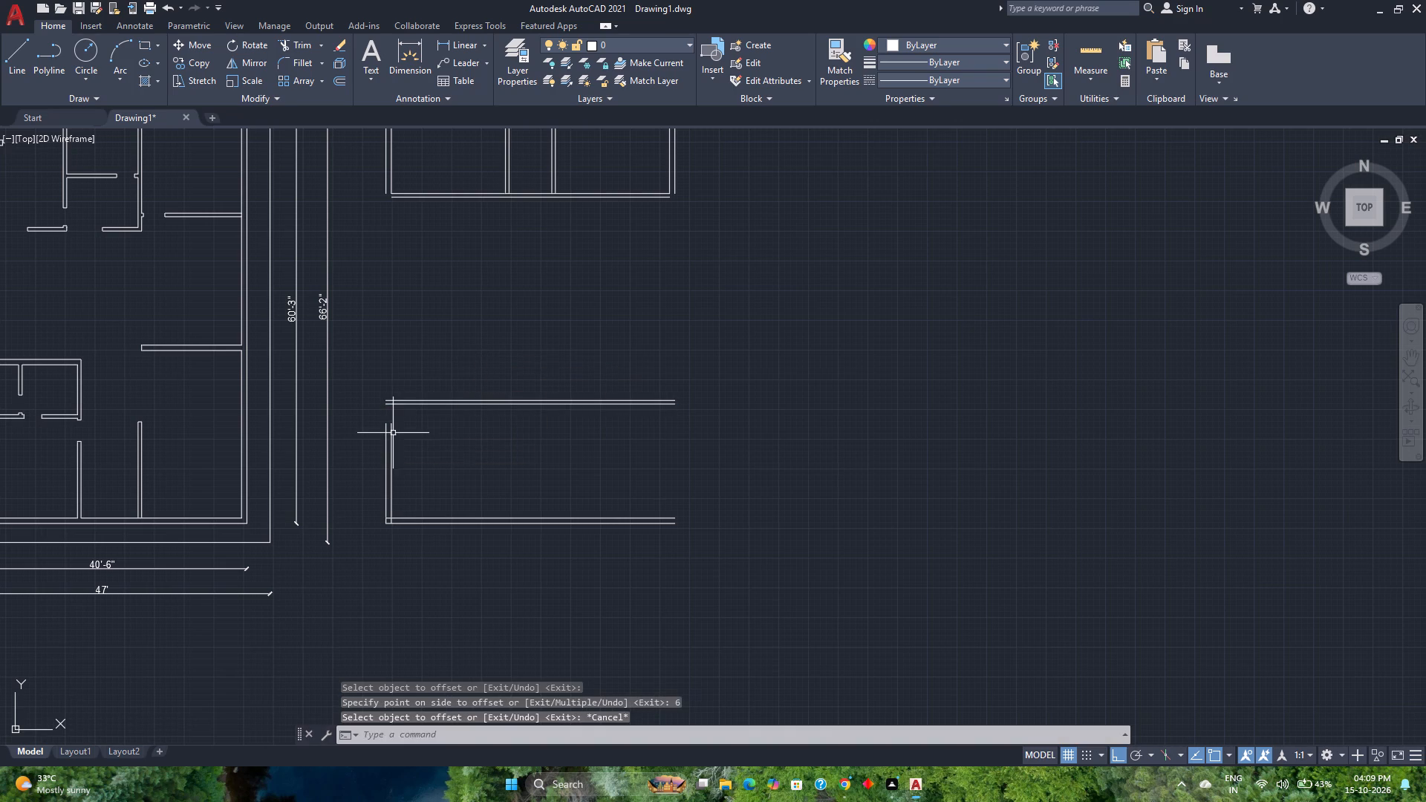
# Extend both faces of the left wall upward to the outer line of the top wall.
pyautogui.write('ex')
pyautogui.press('Return')
pyautogui.click(414, 447)
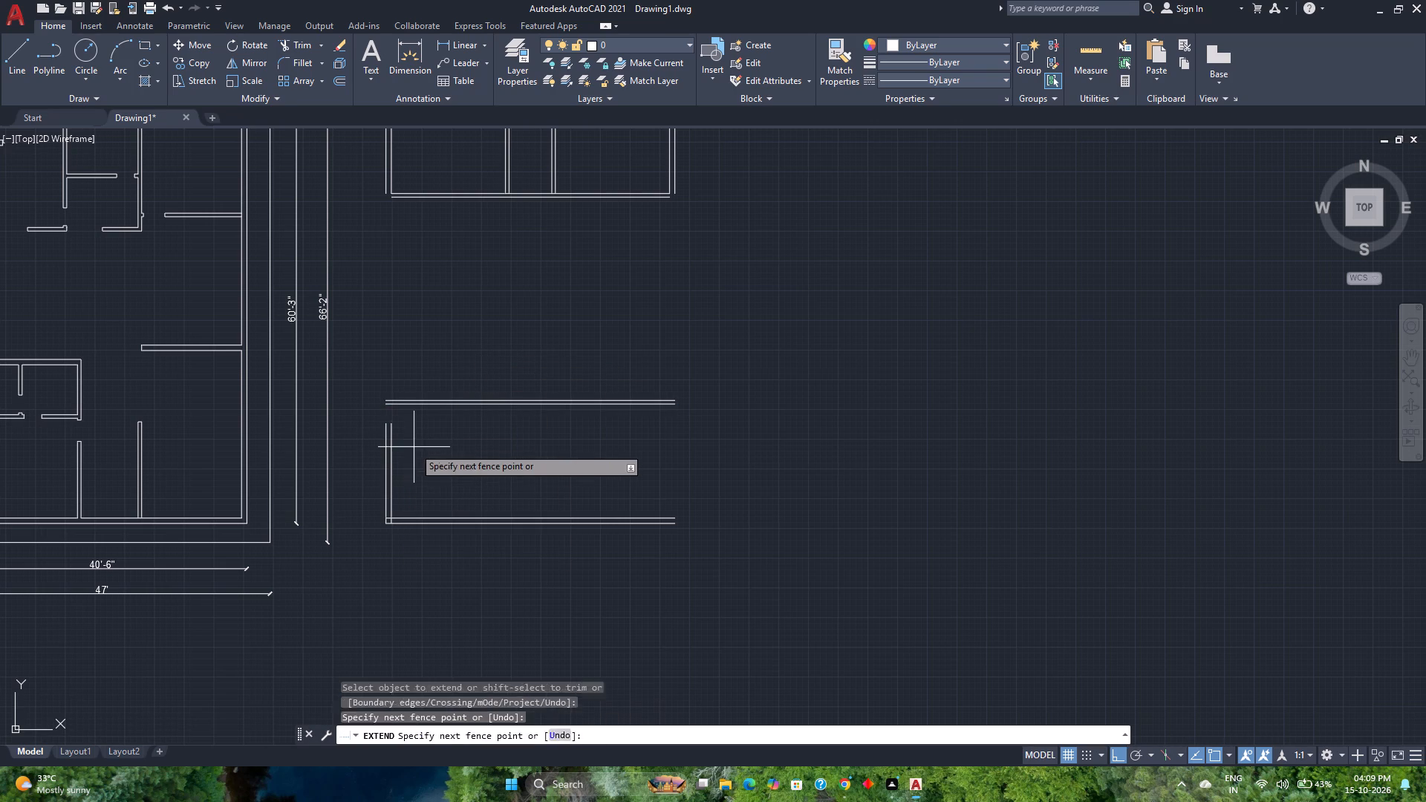
pyautogui.click(362, 456)
pyautogui.click(423, 433)
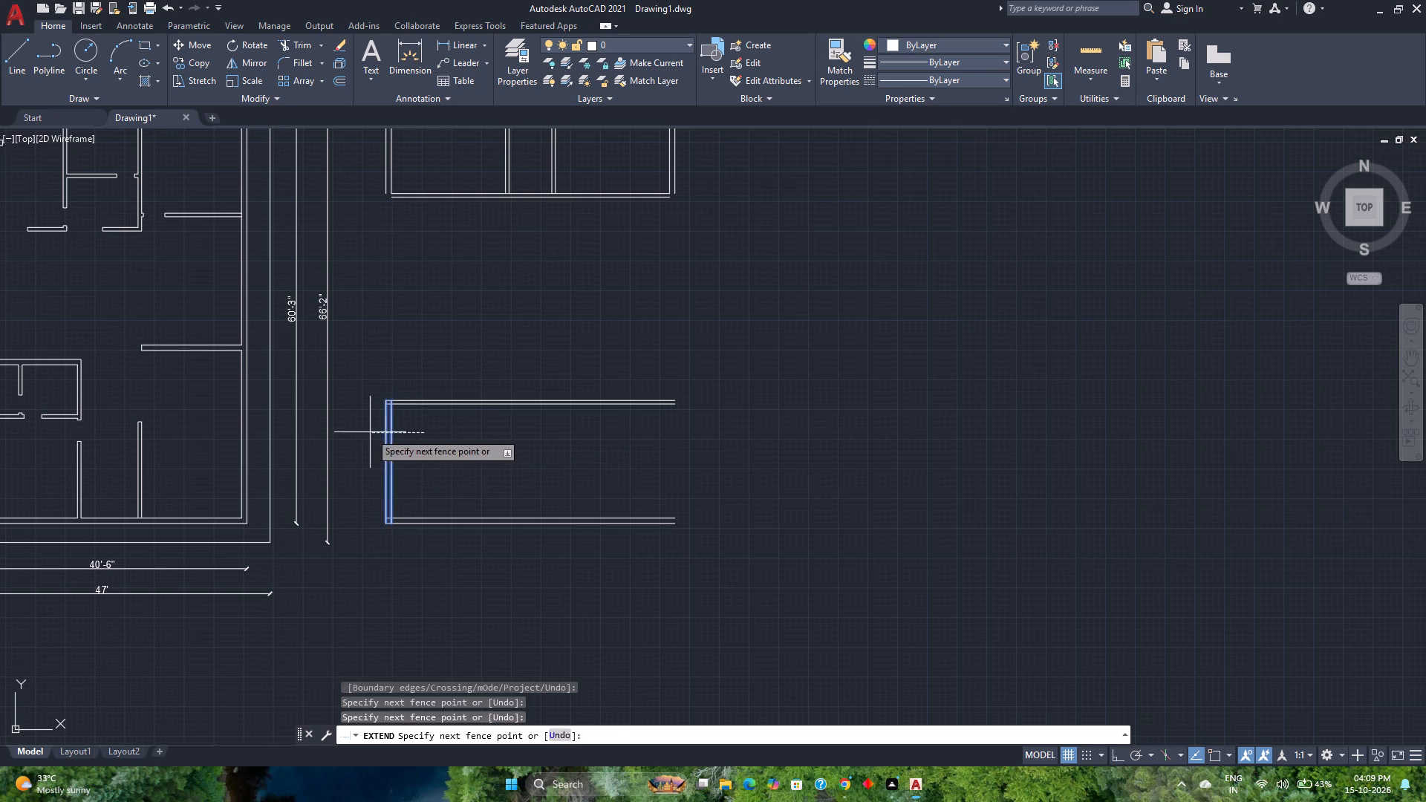
pyautogui.click(360, 432)
pyautogui.press('Escape')
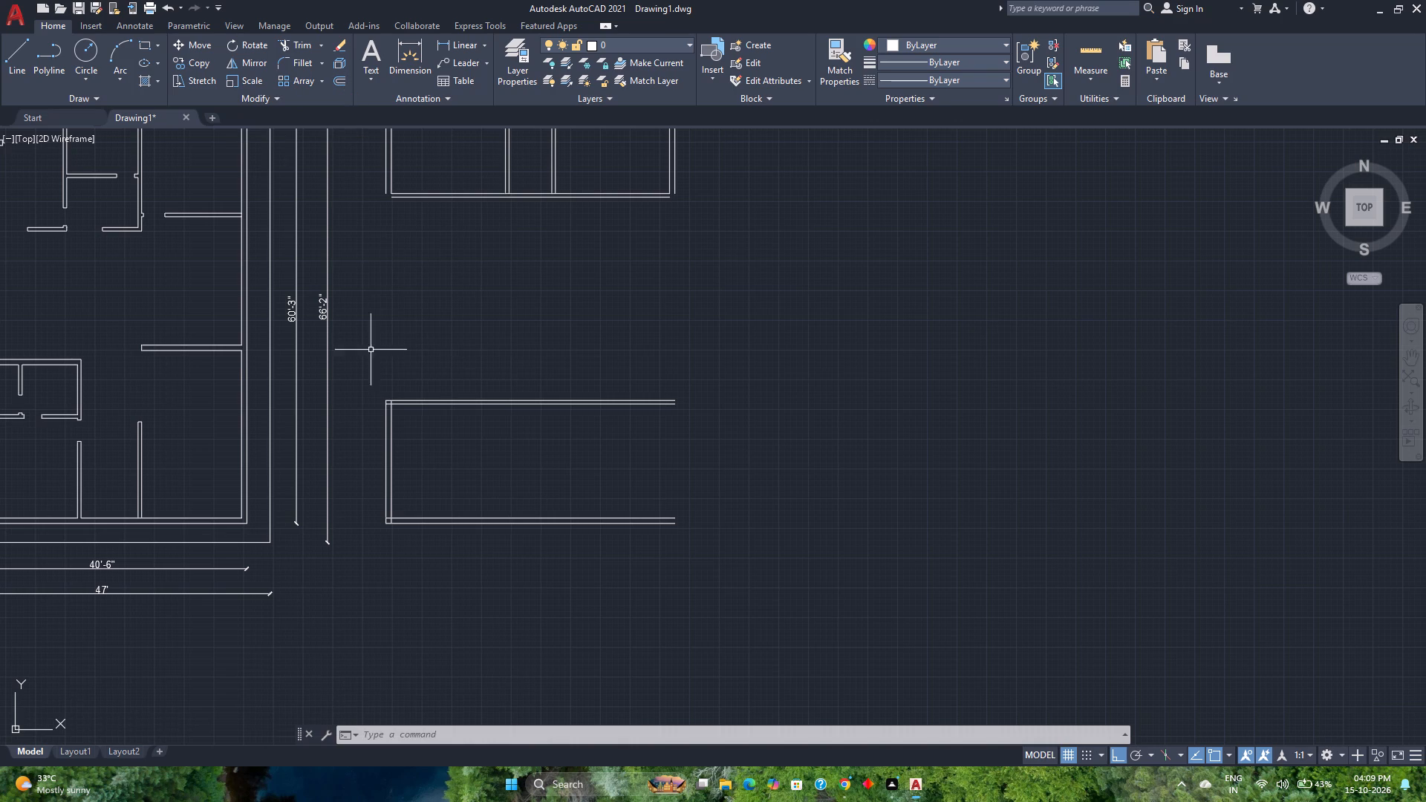
# Move the new three-sided wall outline straight up by its top-left corner, aligning its top line with the three-room layout's bottom wall lower face.
pyautogui.click(710, 543)
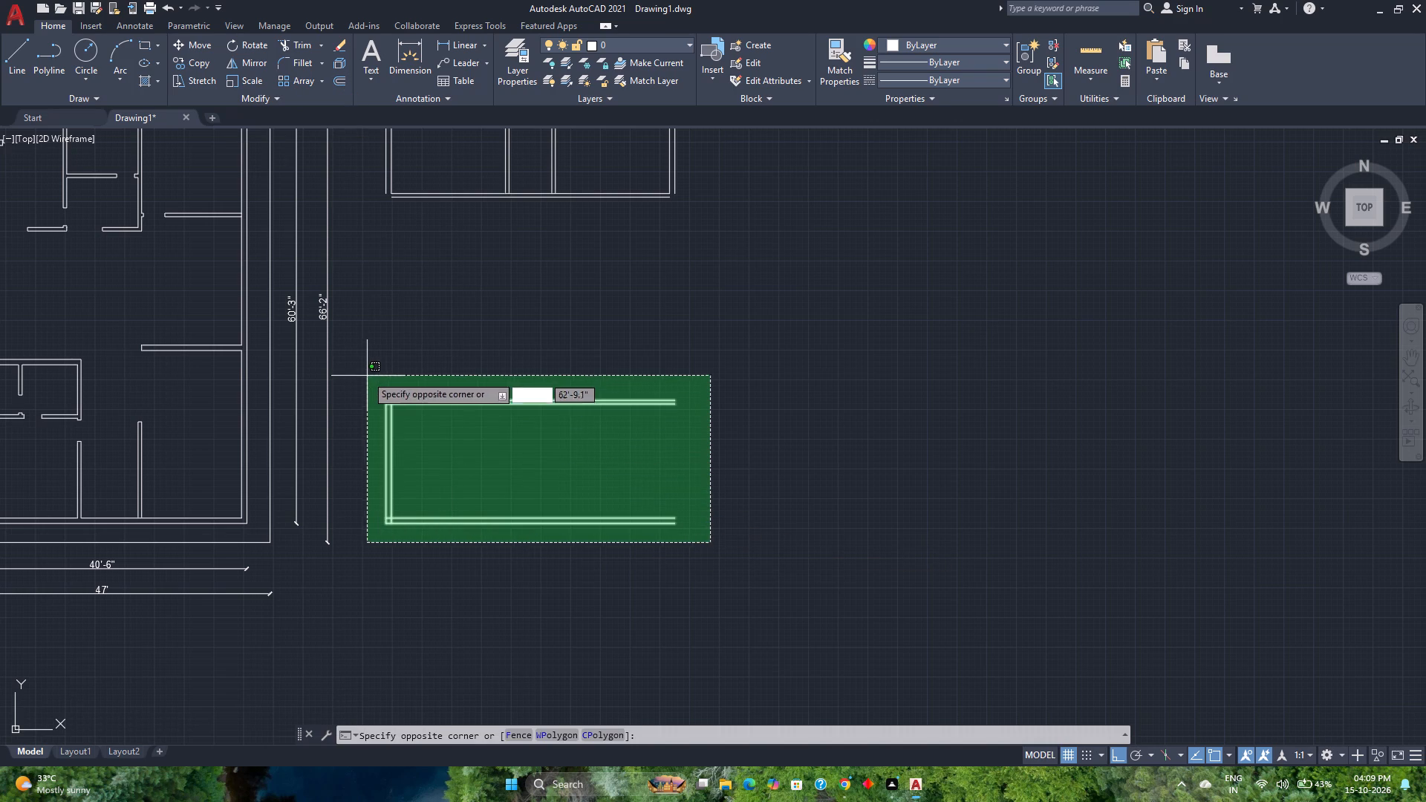
pyautogui.click(364, 373)
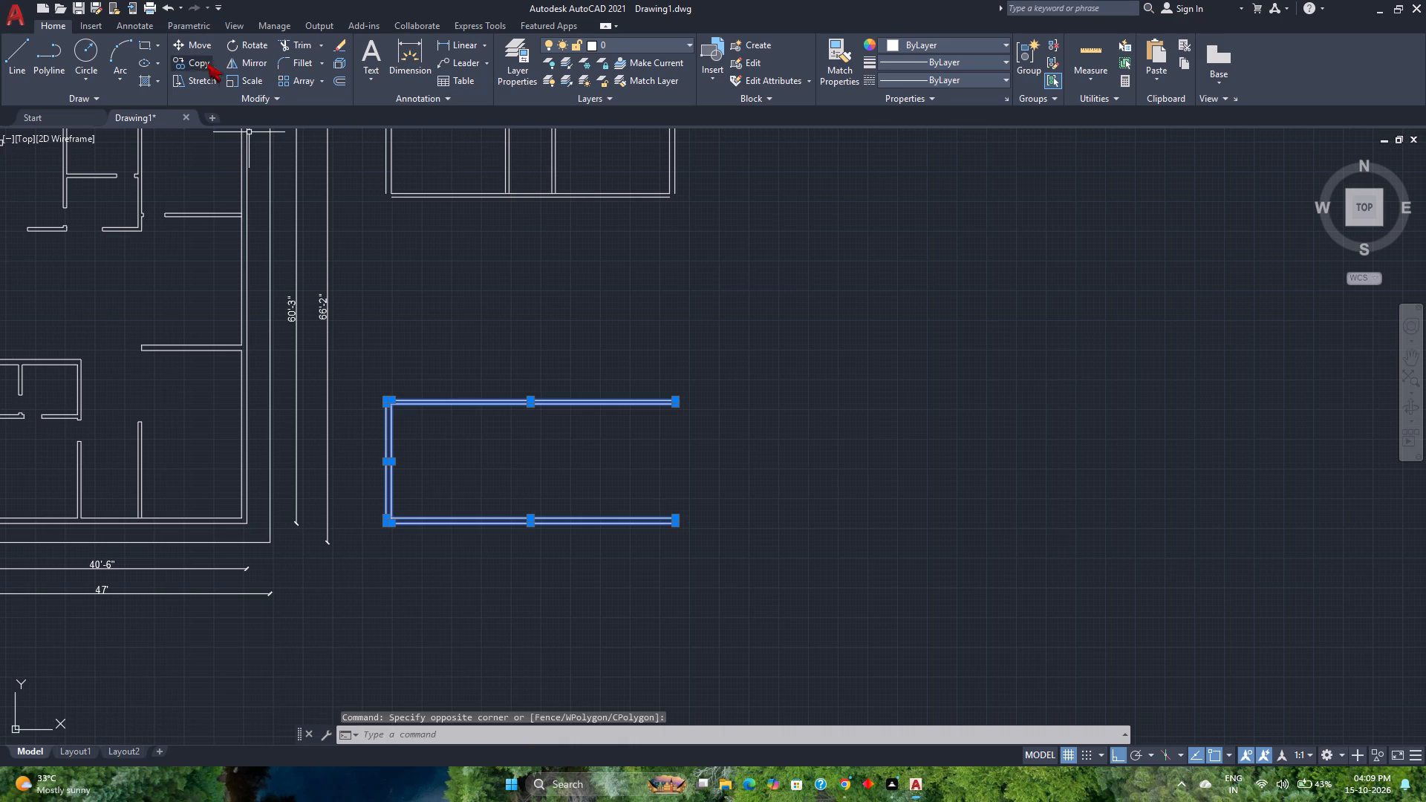
pyautogui.click(195, 46)
pyautogui.scroll(2, 429, 399)
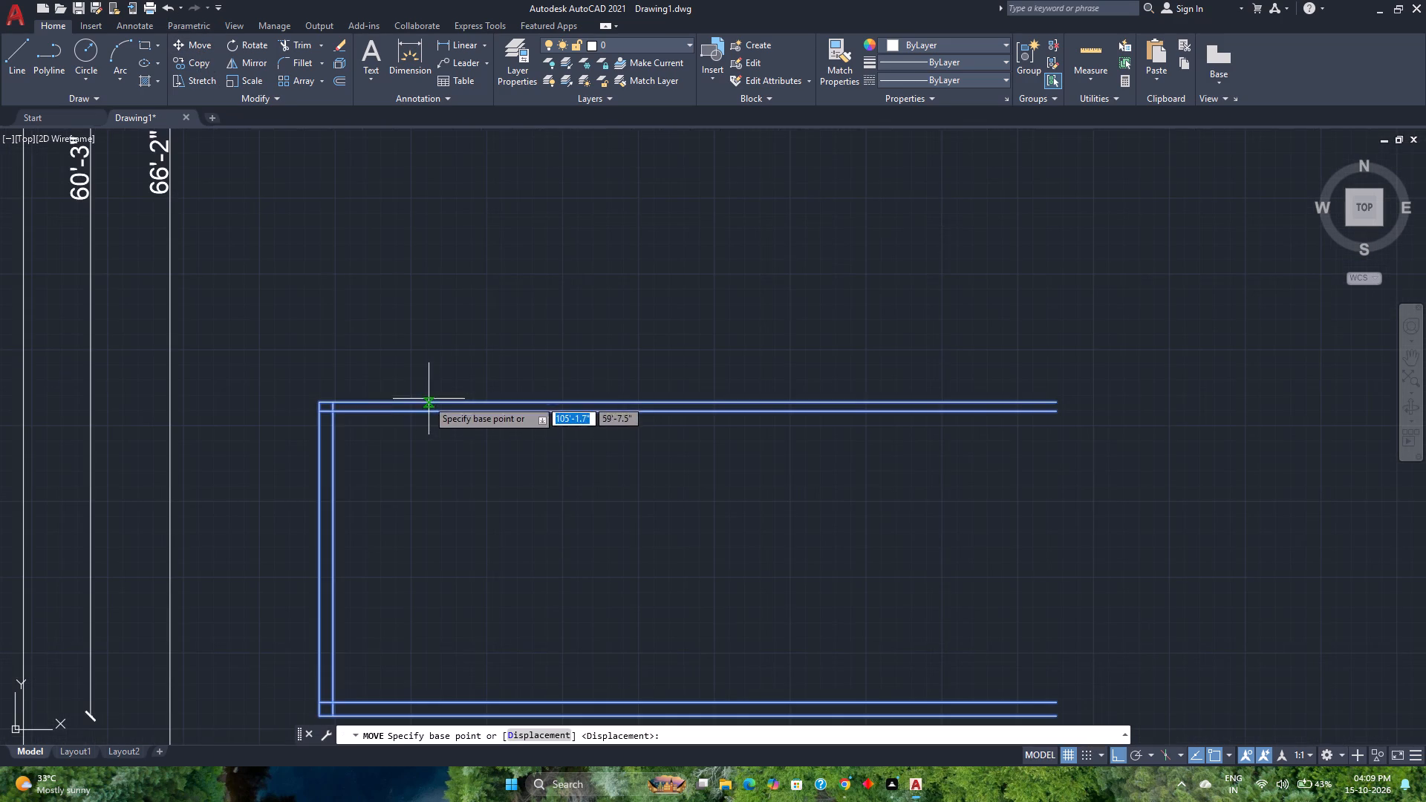
pyautogui.click(319, 402)
pyautogui.scroll(-1, 310, 324)
pyautogui.moveTo(310, 324); pyautogui.dragTo(322, 327, button='middle')
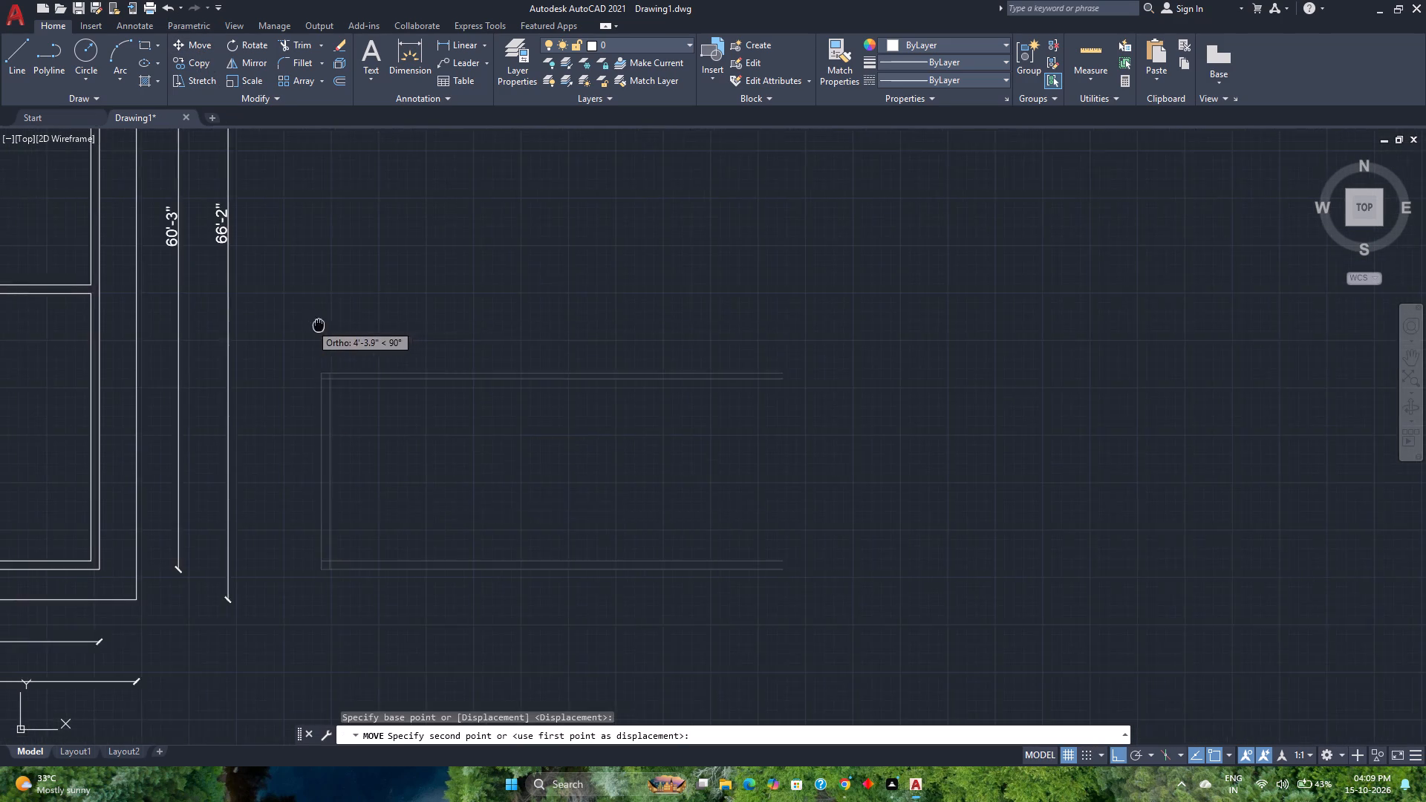
pyautogui.moveTo(322, 327); pyautogui.dragTo(346, 496, button='middle')
pyautogui.middleClick(346, 496)
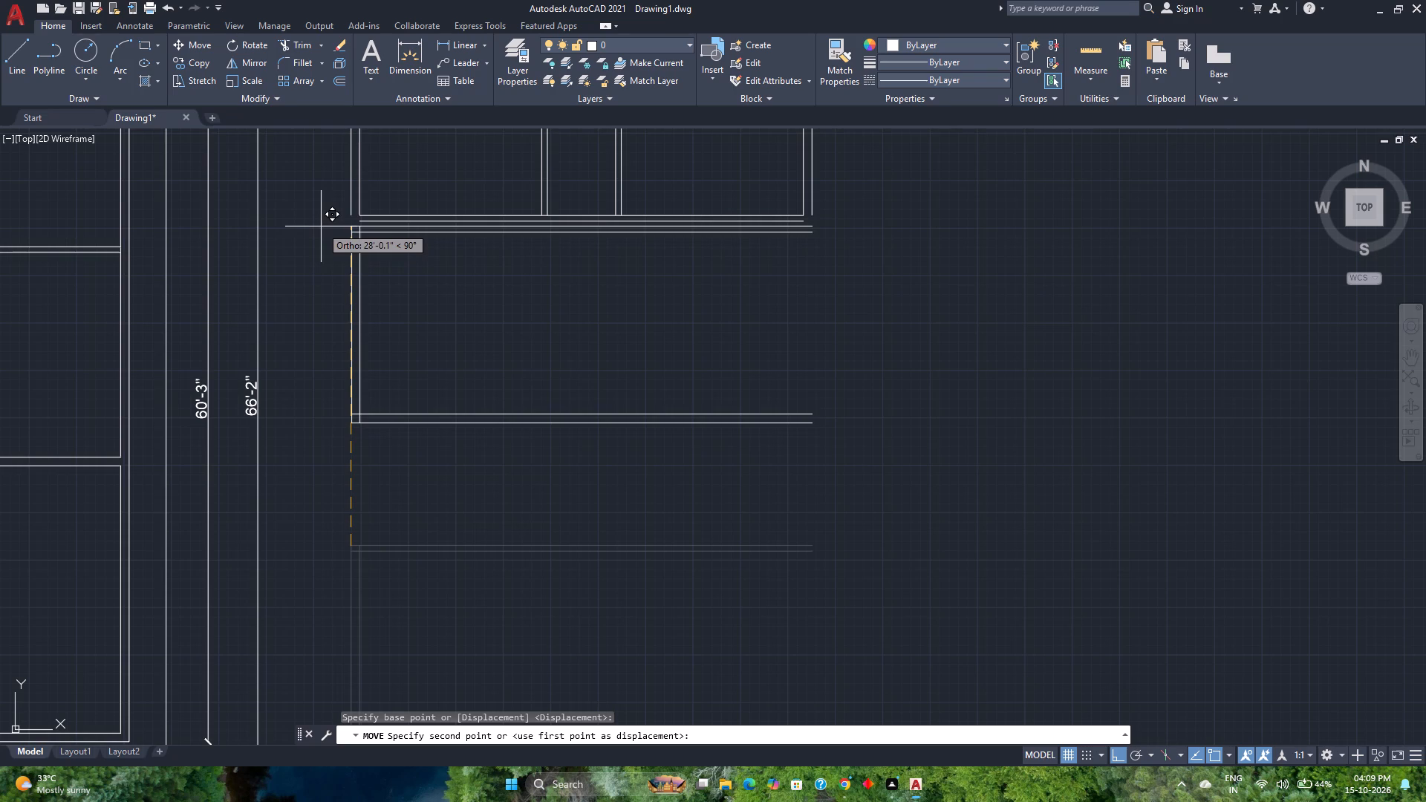
pyautogui.scroll(2, 358, 226)
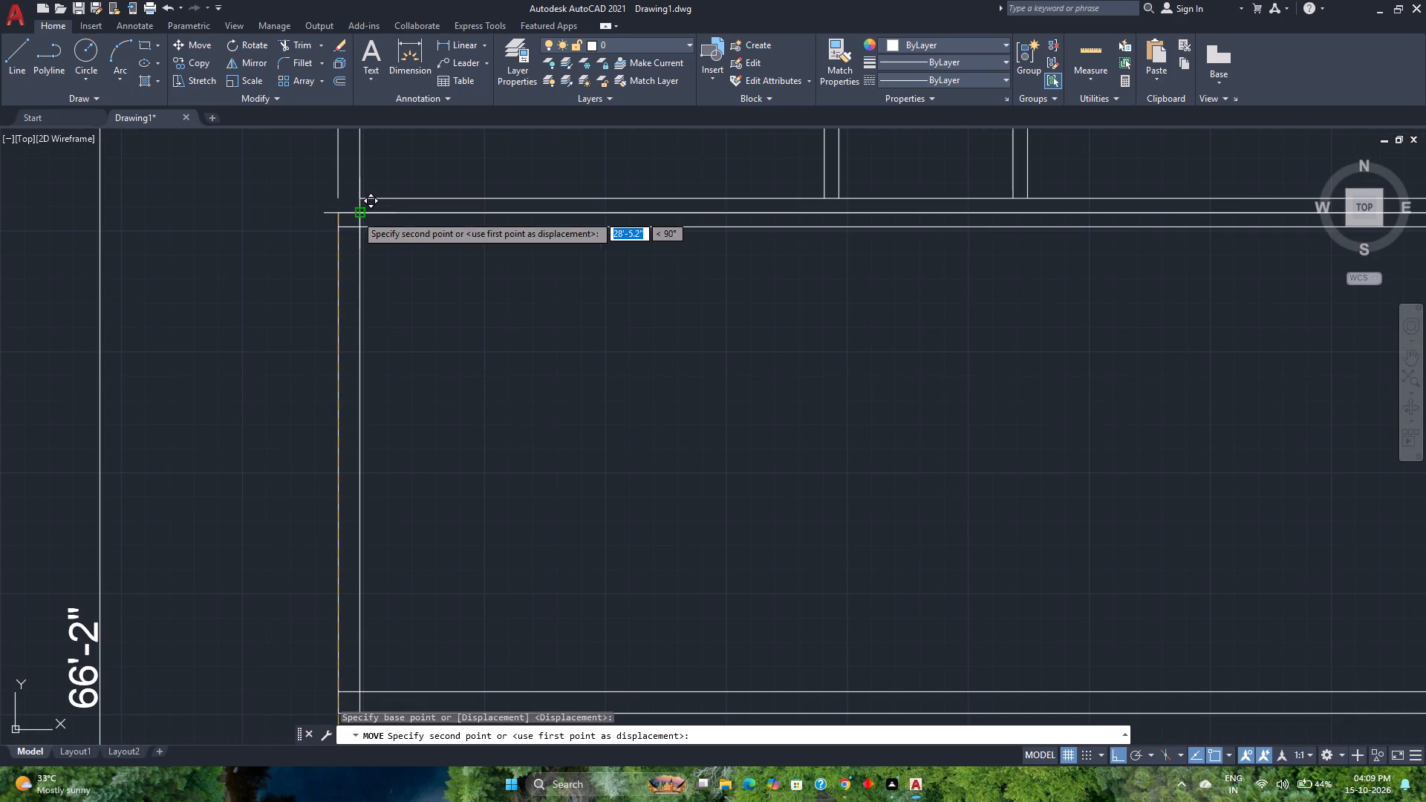
pyautogui.click(339, 215)
pyautogui.moveTo(466, 377); pyautogui.dragTo(460, 374)
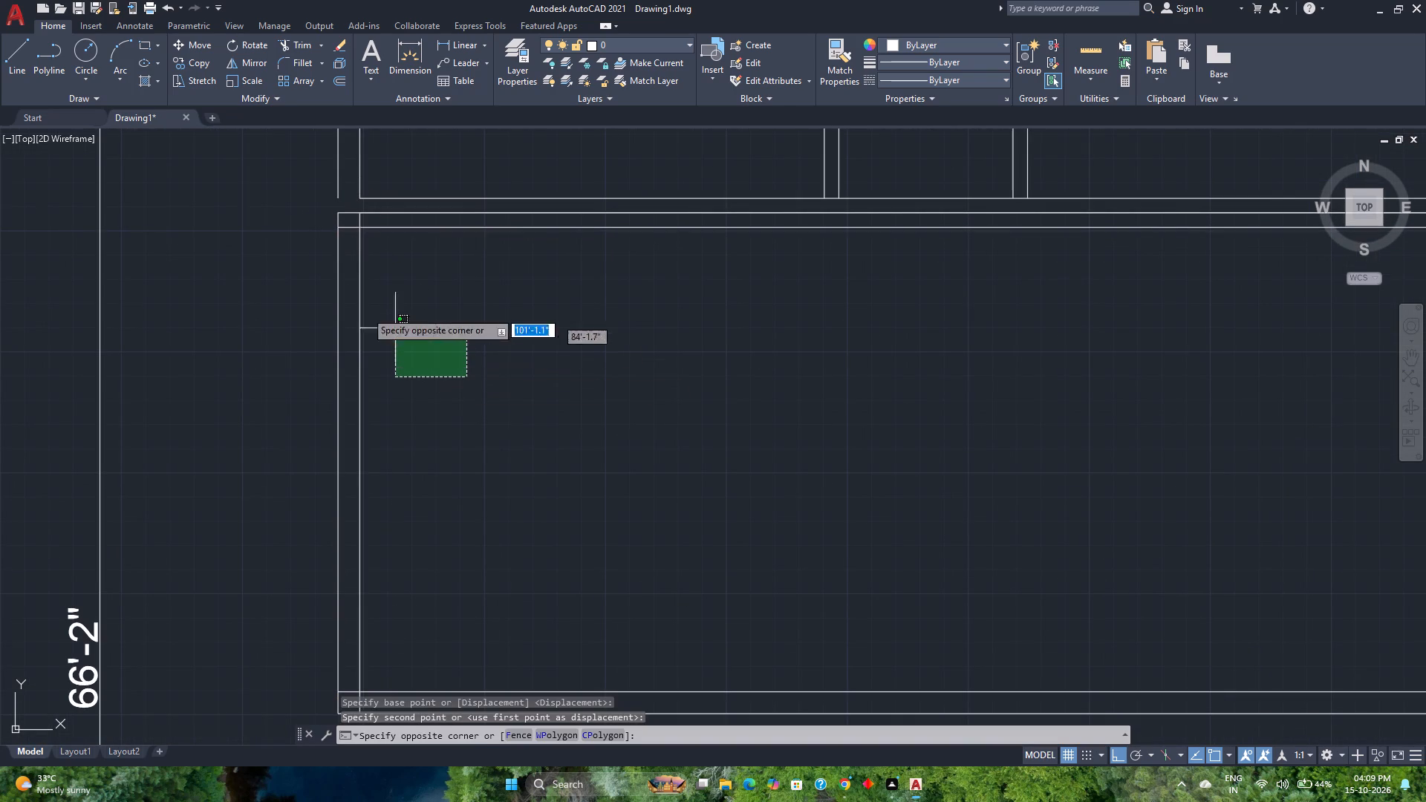
# Move all six lines of the lower three-sided wall outline straight down 10' from its top-left corner.
pyautogui.click(284, 226)
pyautogui.scroll(-1, 526, 364)
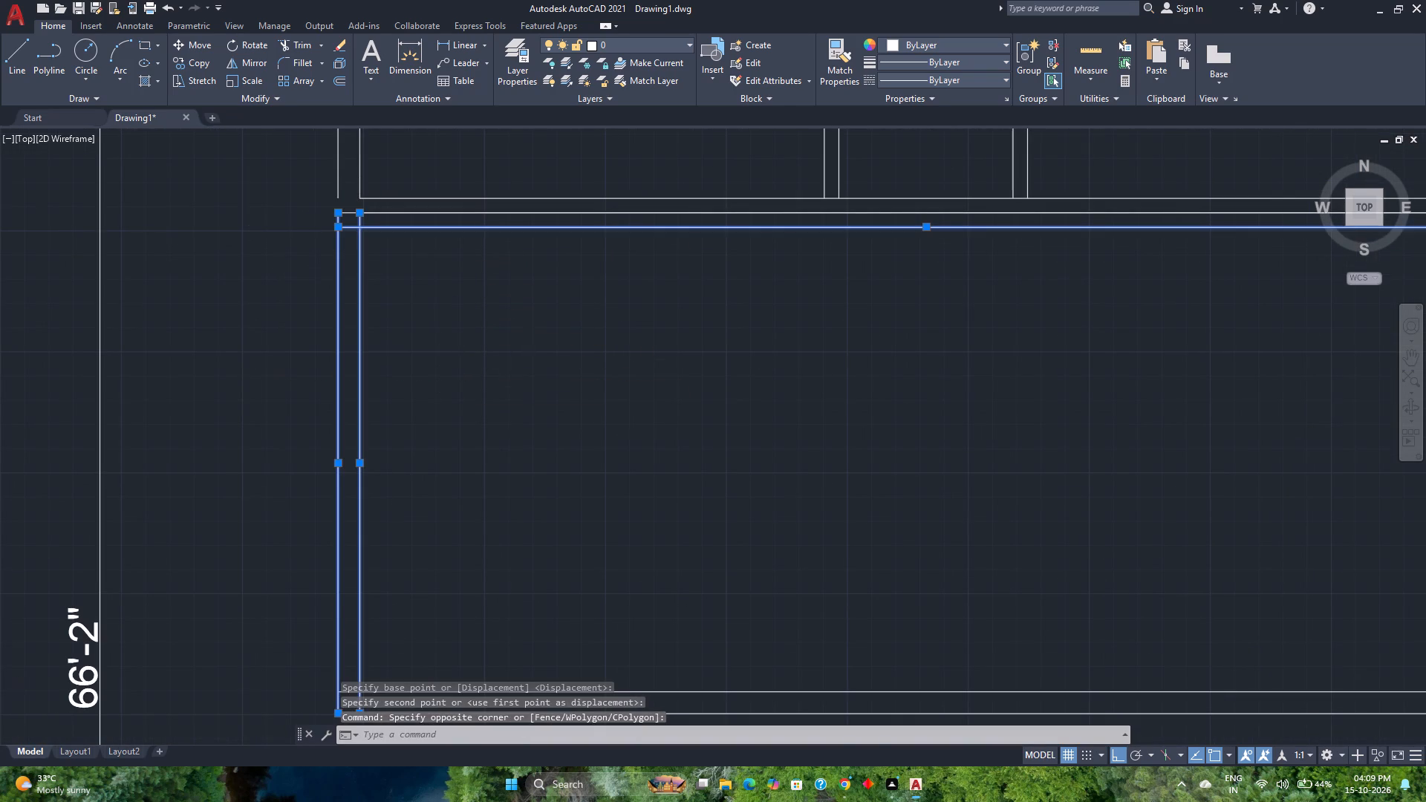
pyautogui.moveTo(668, 614); pyautogui.dragTo(659, 604)
pyautogui.click(515, 503)
pyautogui.scroll(3, 384, 273)
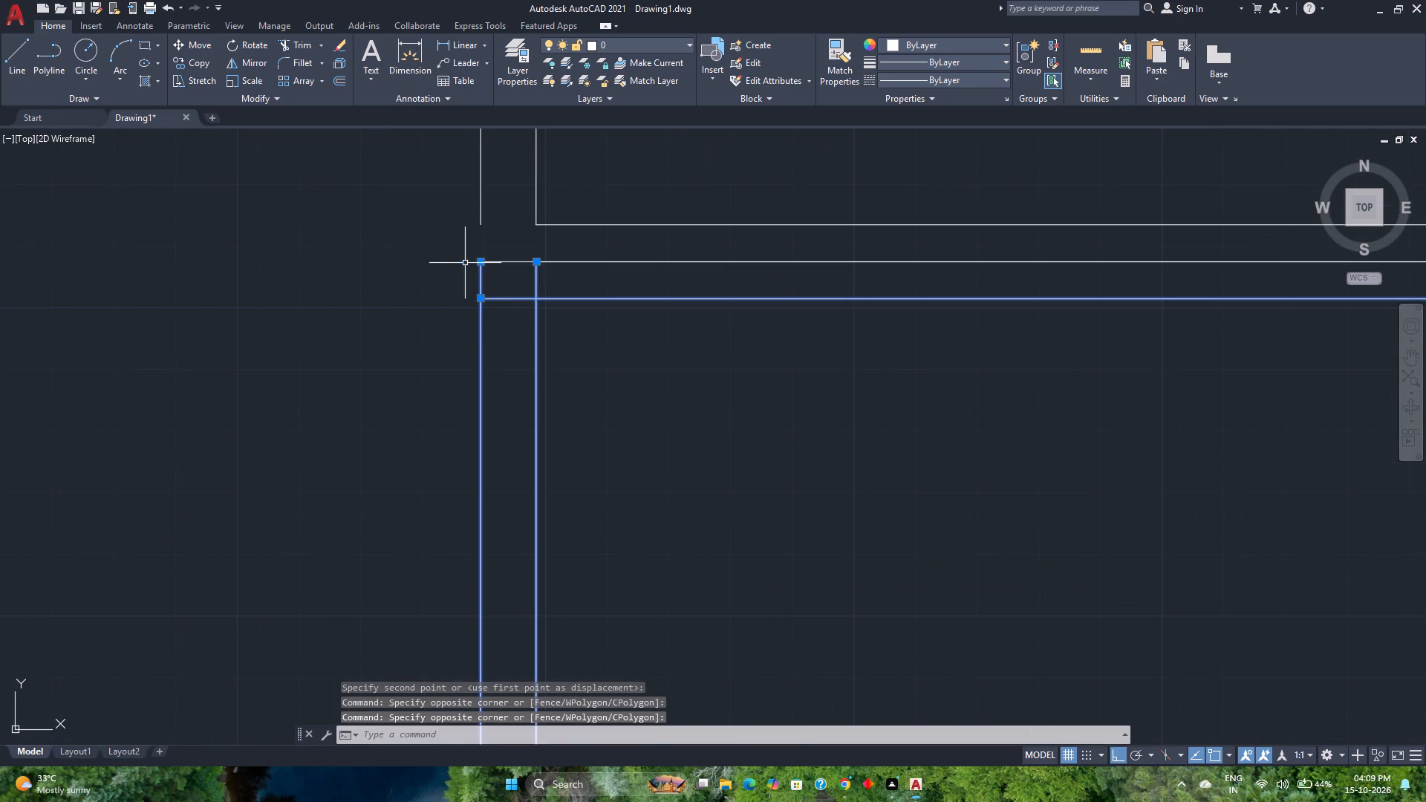
pyautogui.click(515, 267)
pyautogui.click(492, 244)
pyautogui.scroll(-3, 492, 244)
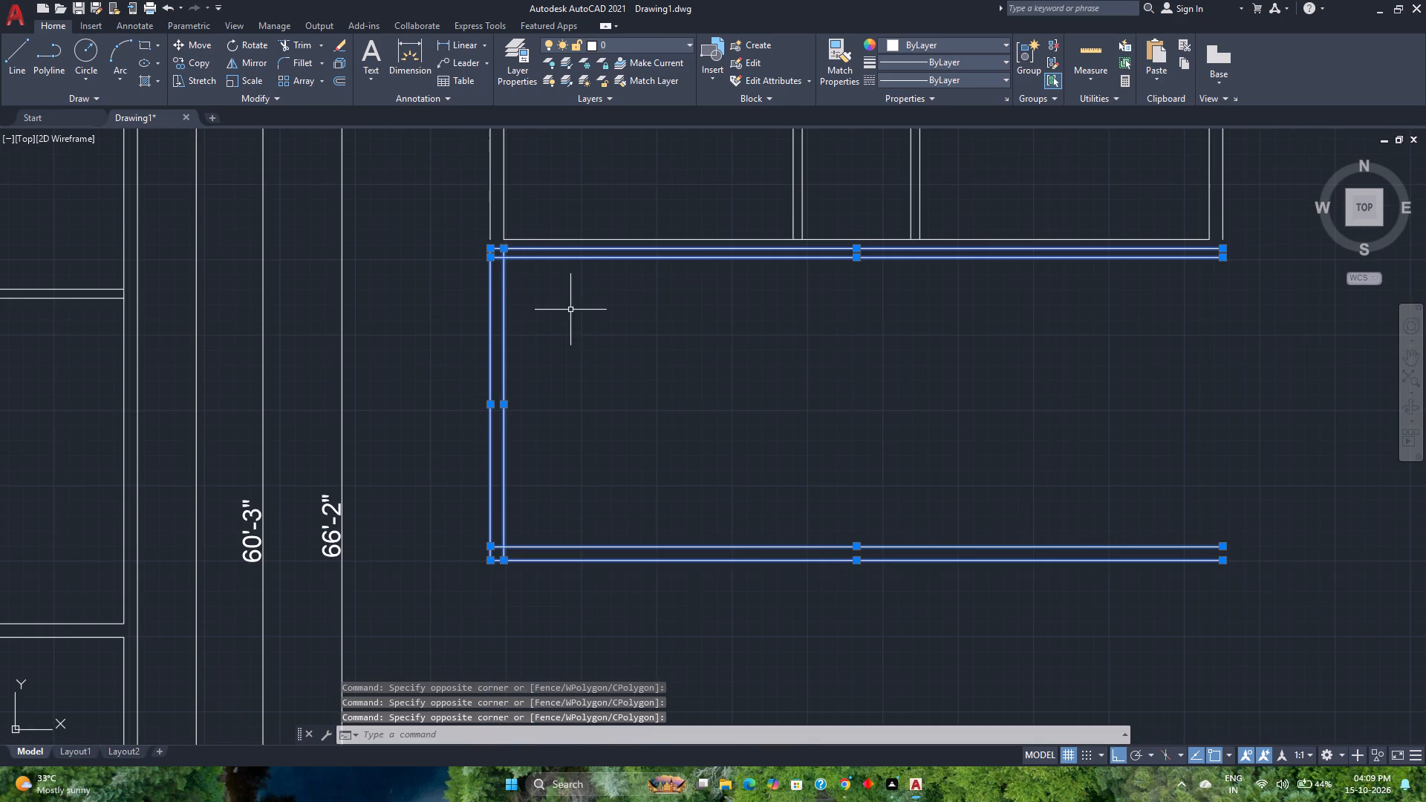
pyautogui.moveTo(570, 310); pyautogui.dragTo(478, 316, button='middle')
pyautogui.middleClick(478, 316)
pyautogui.click(197, 44)
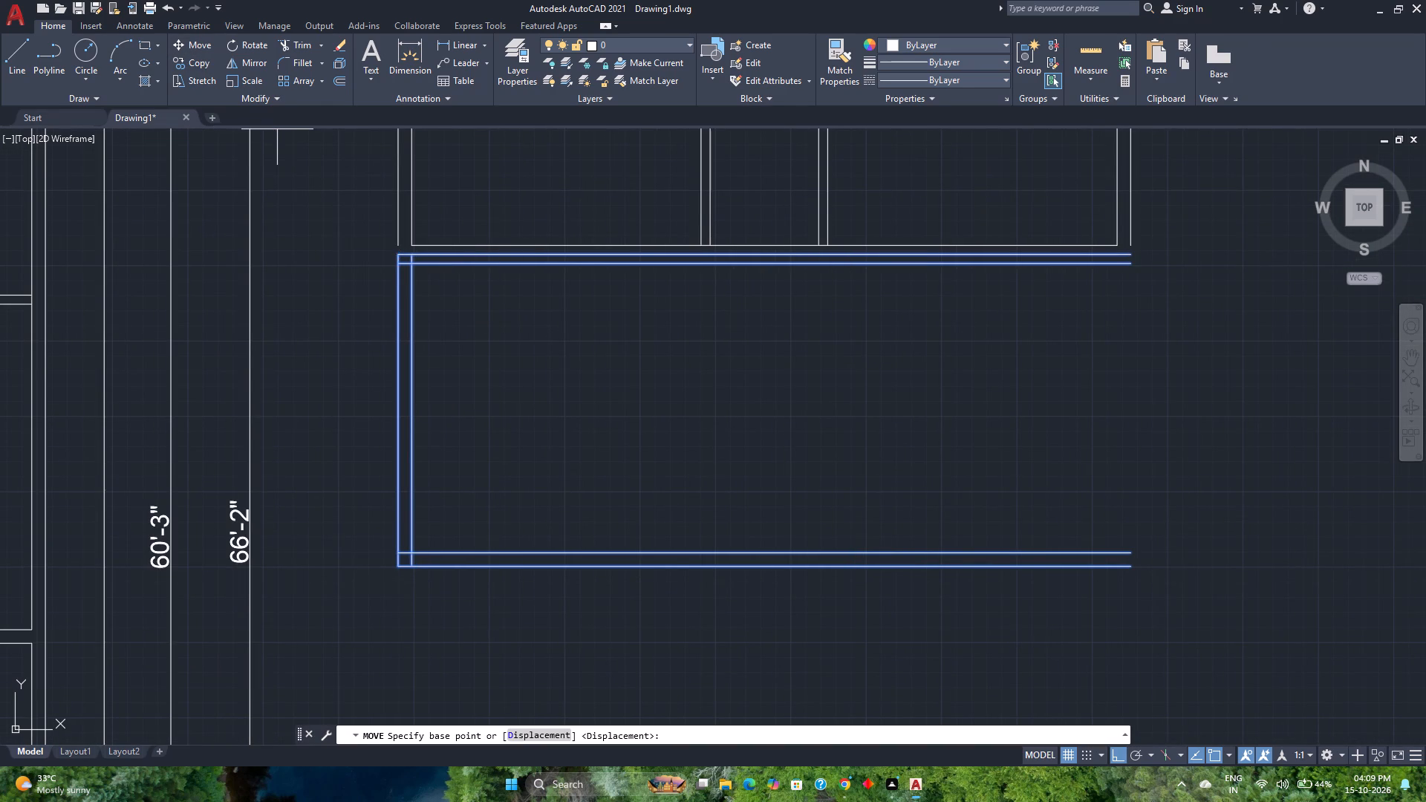
pyautogui.click(394, 255)
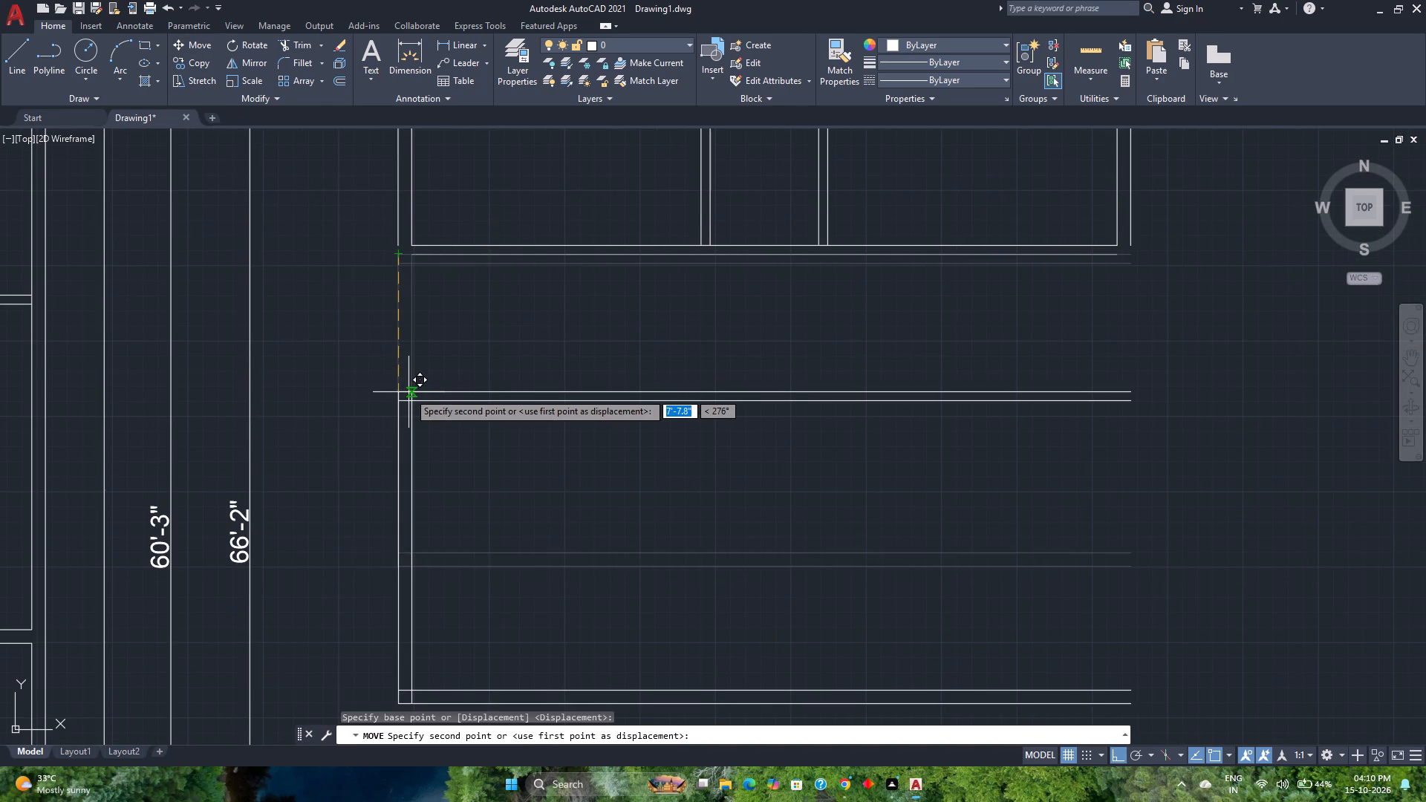
pyautogui.write("10'")
pyautogui.press('Return')
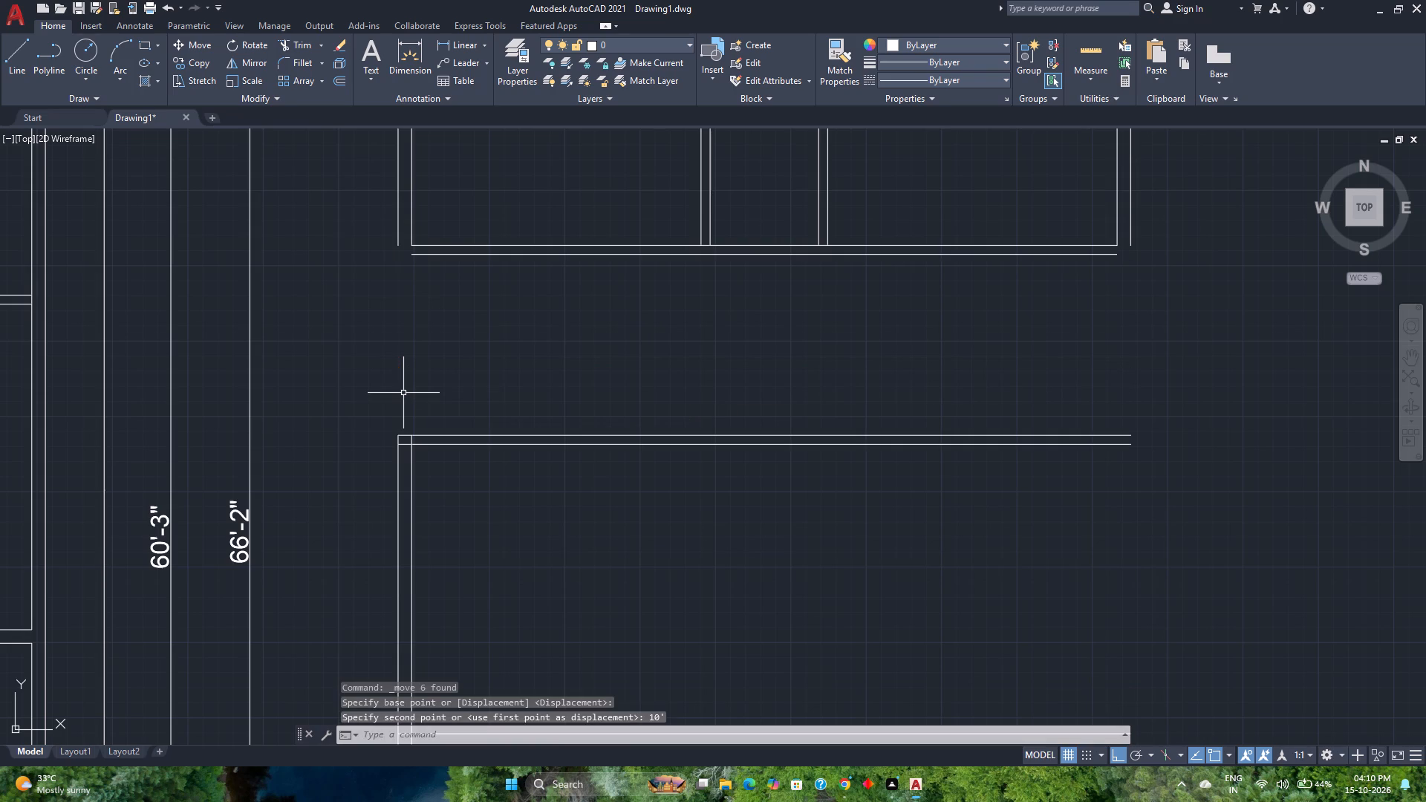
# Join the outer left line of the three-room layout with the outer left line of the lower outline into one line.
pyautogui.scroll(-3, 366, 402)
pyautogui.moveTo(478, 447); pyautogui.dragTo(455, 442, button='middle')
pyautogui.middleClick(455, 442)
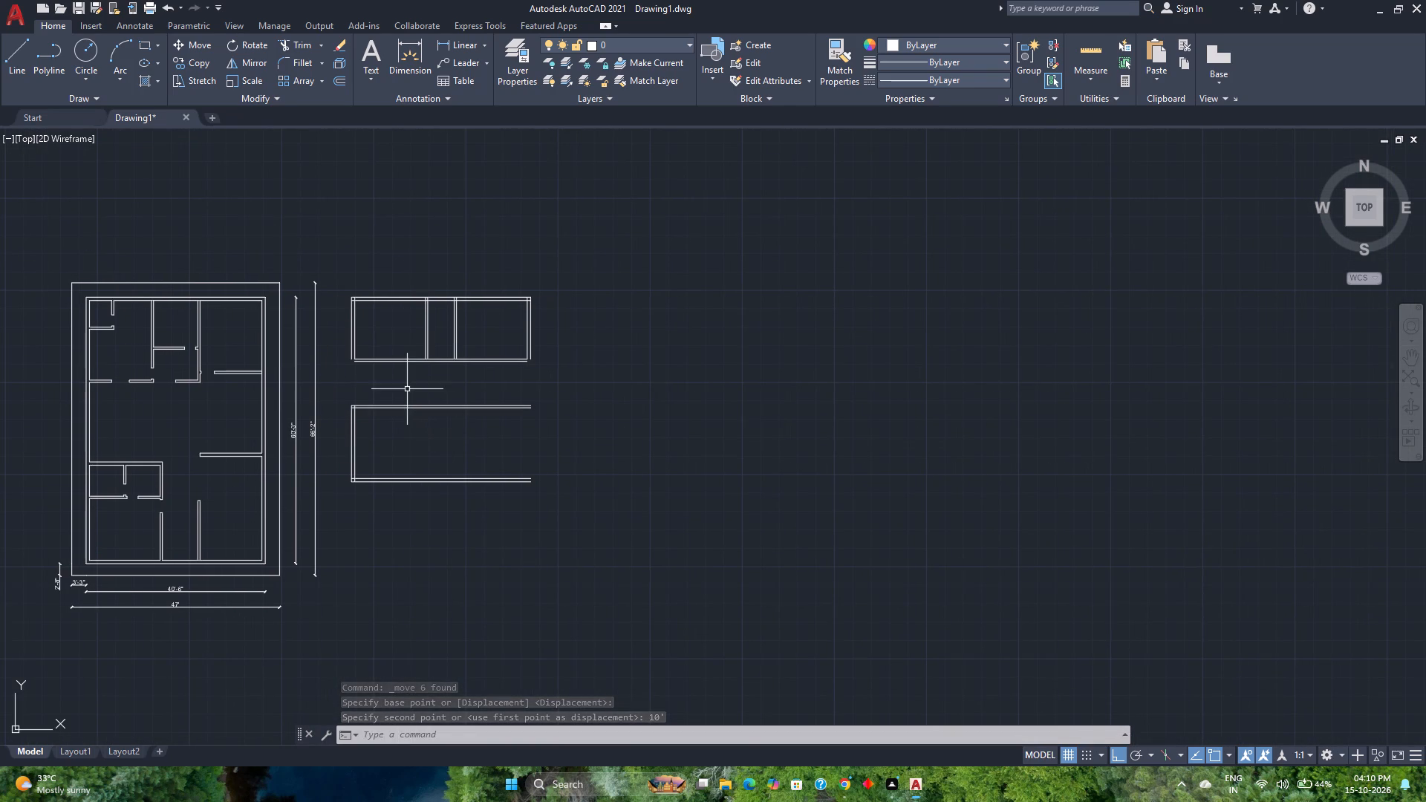
pyautogui.scroll(2, 403, 383)
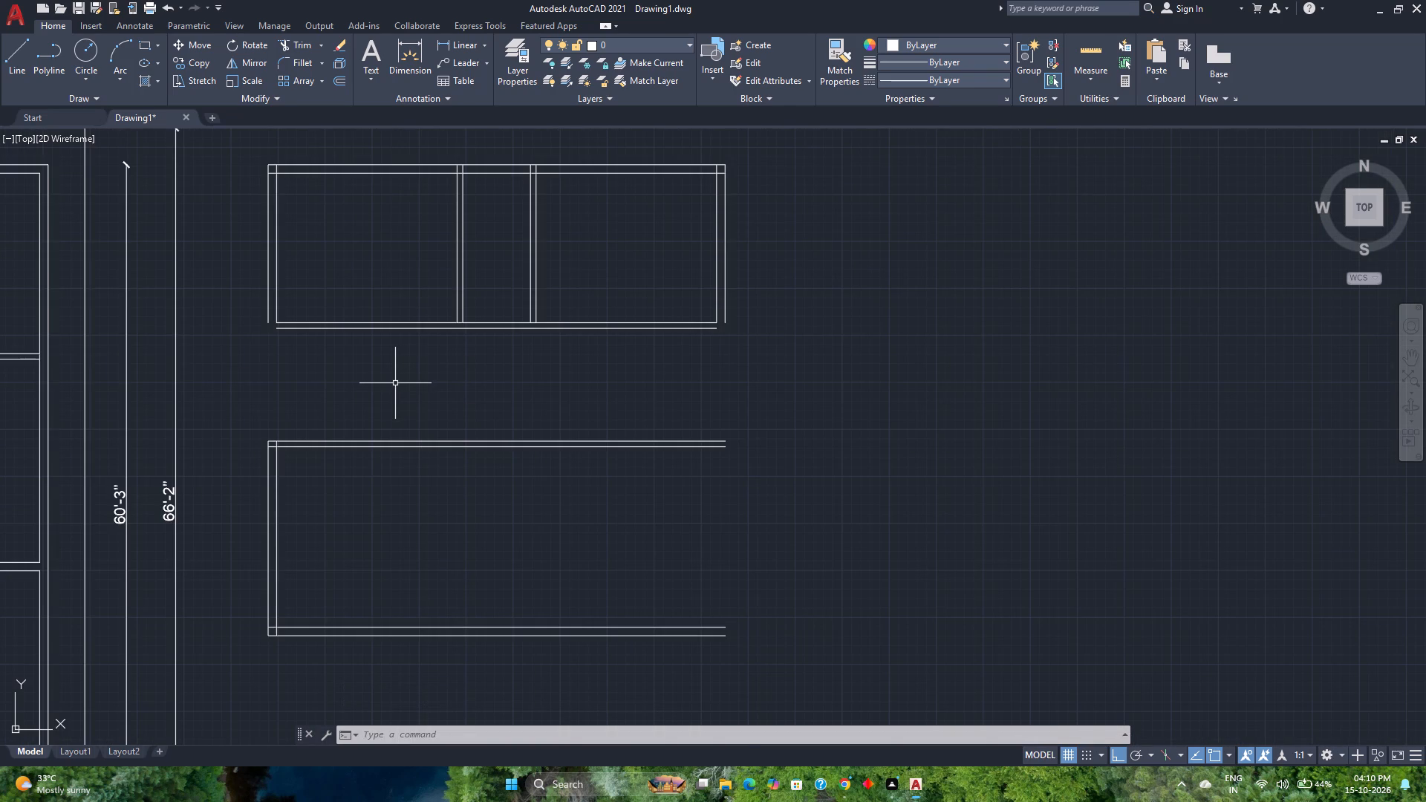
pyautogui.middleClick(533, 495)
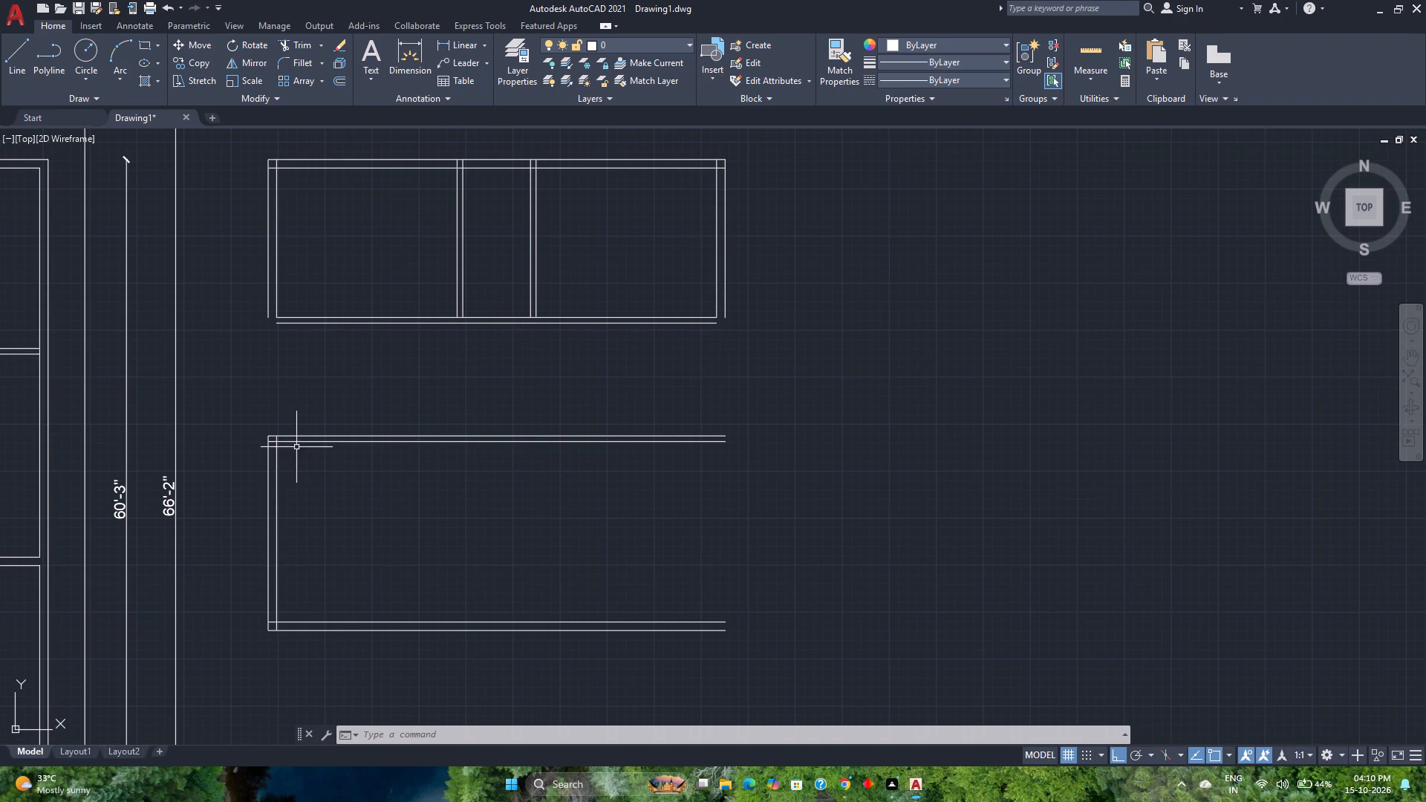
pyautogui.click(268, 463)
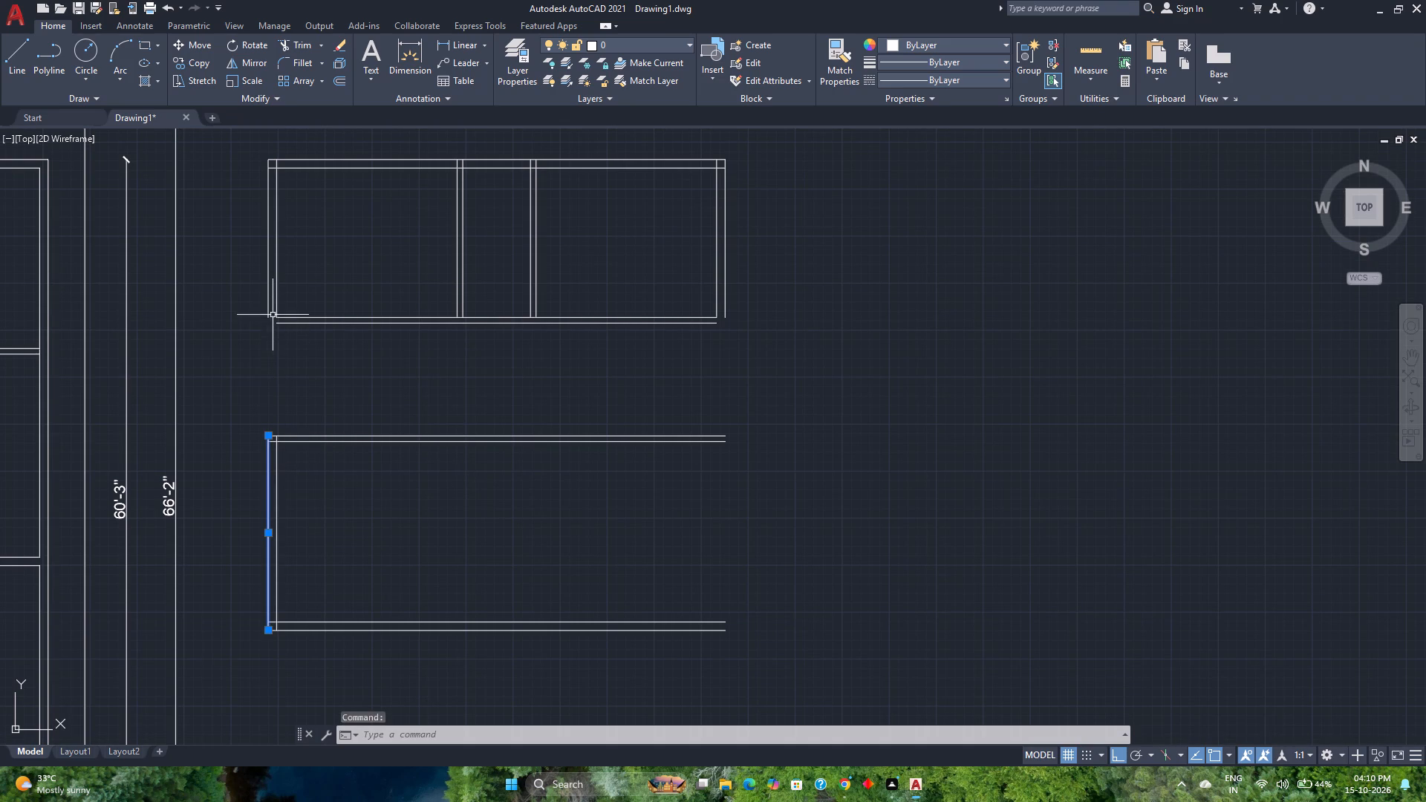
pyautogui.click(269, 299)
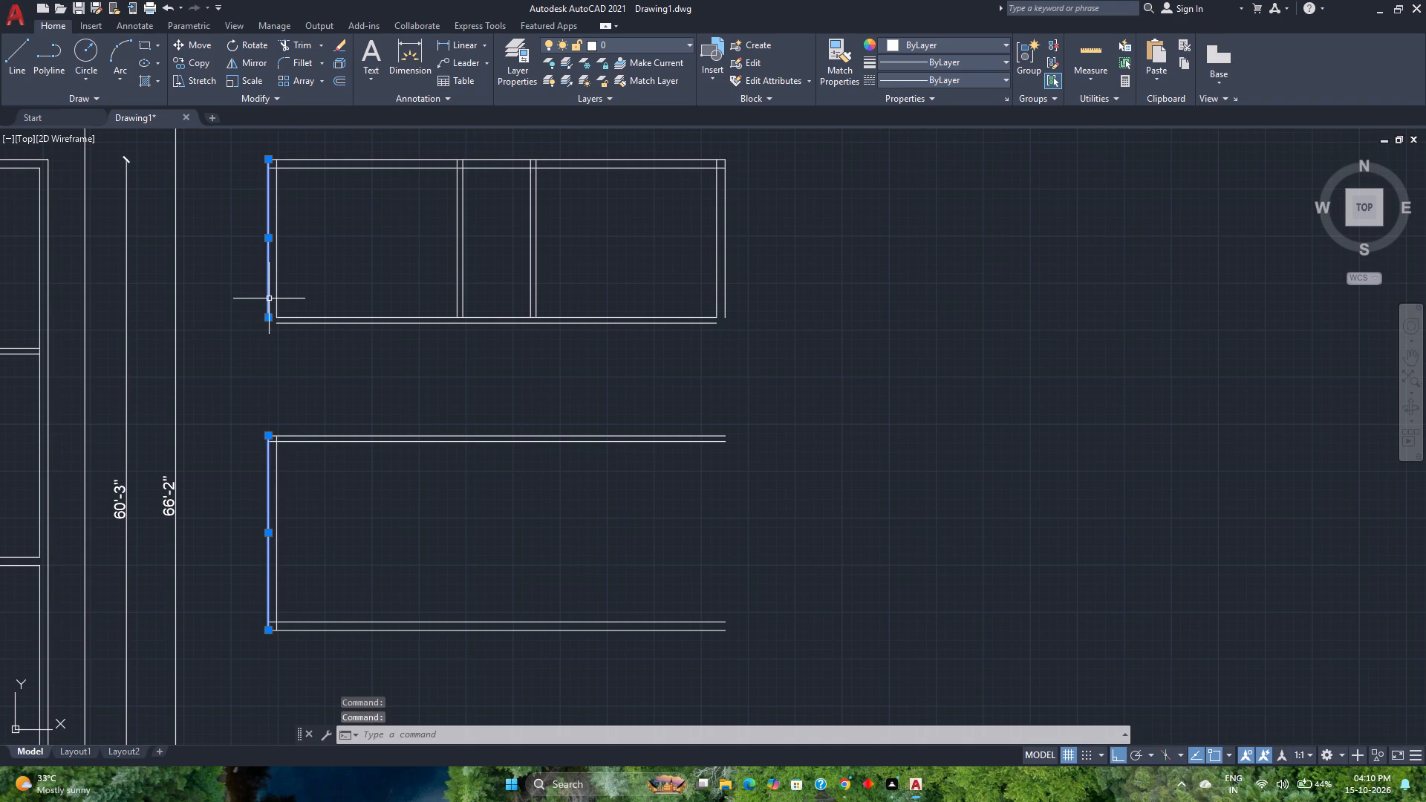
pyautogui.press('j')
pyautogui.press('Return')
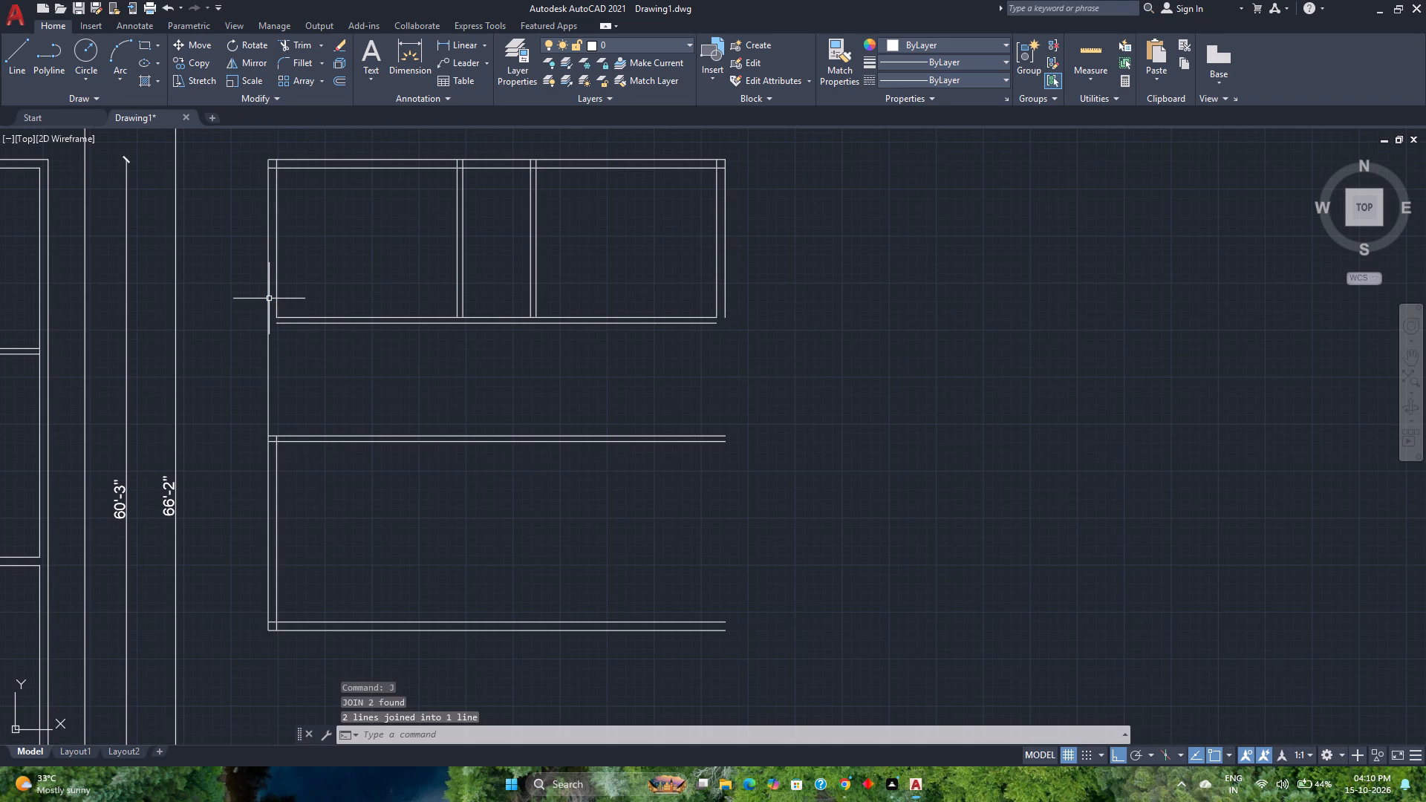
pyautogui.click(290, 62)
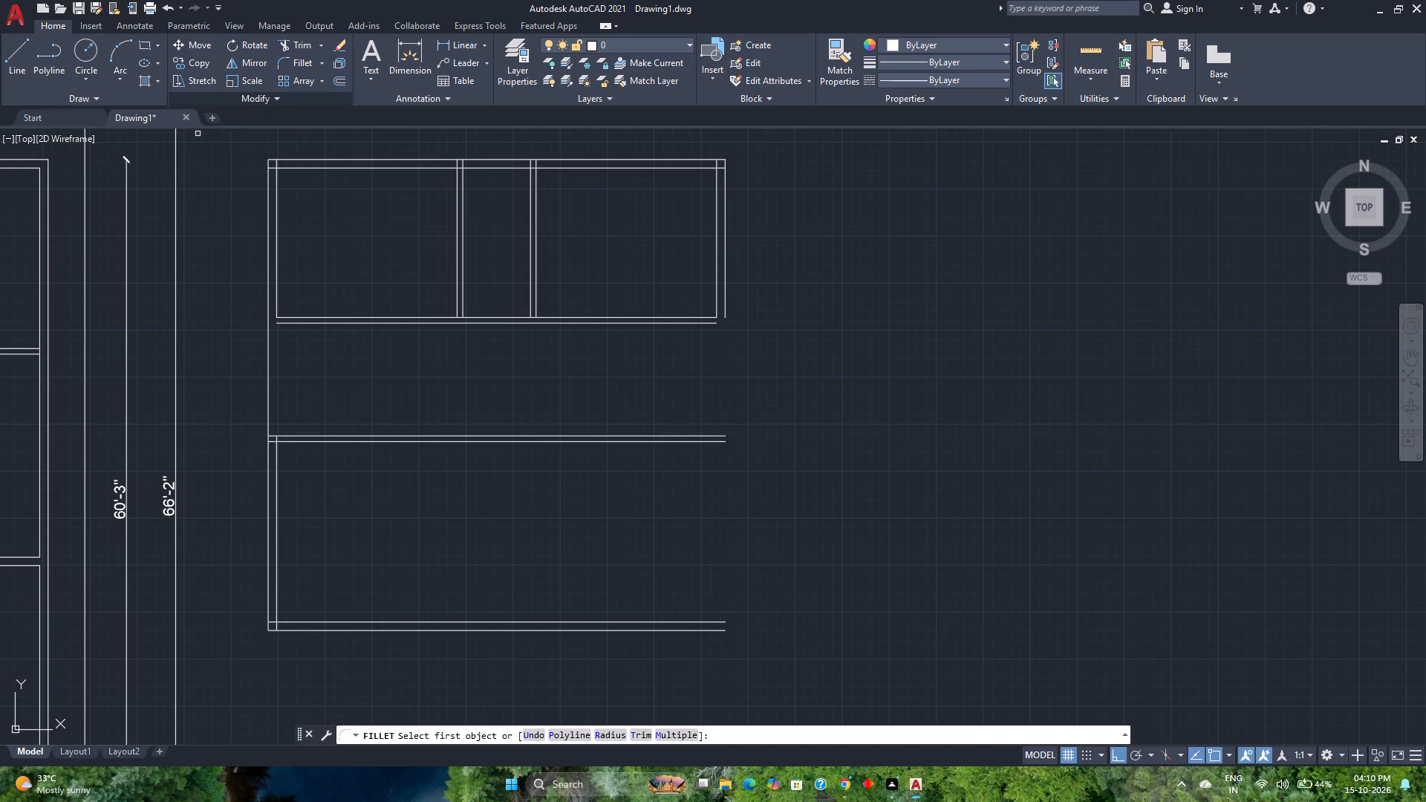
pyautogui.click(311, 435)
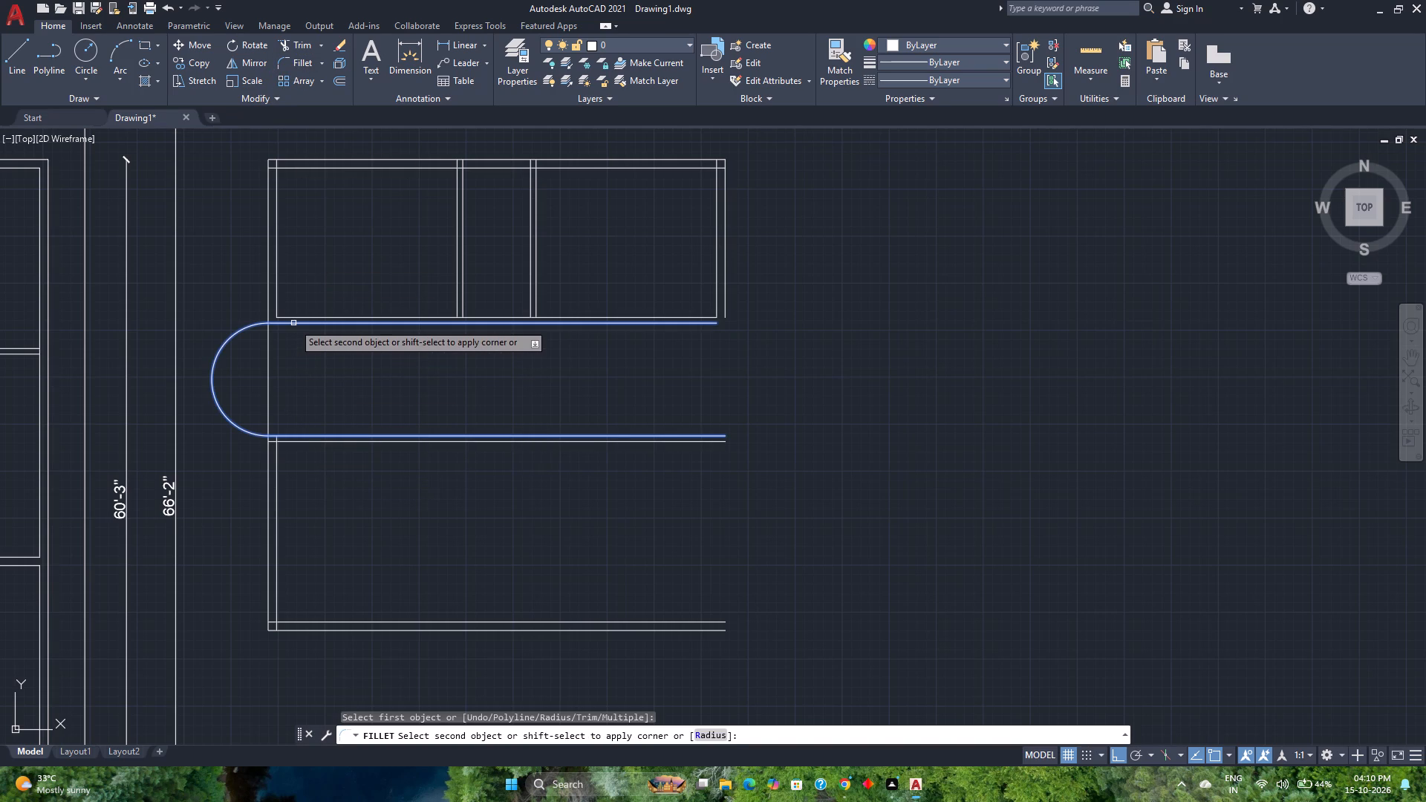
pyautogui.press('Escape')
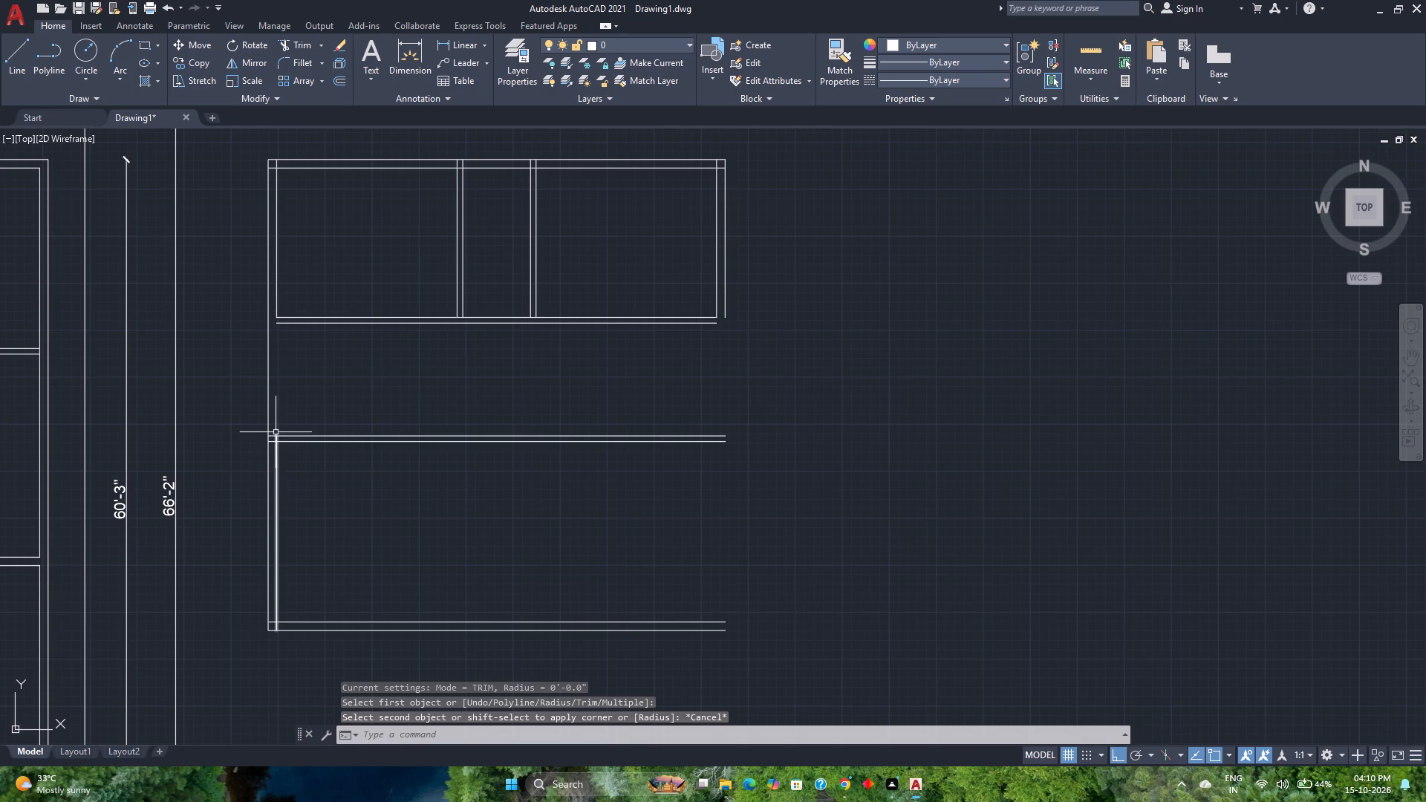
# Fillet the lower outline's inner left line with the lower face of the three-room layout's bottom wall to form a corner.
pyautogui.click(297, 62)
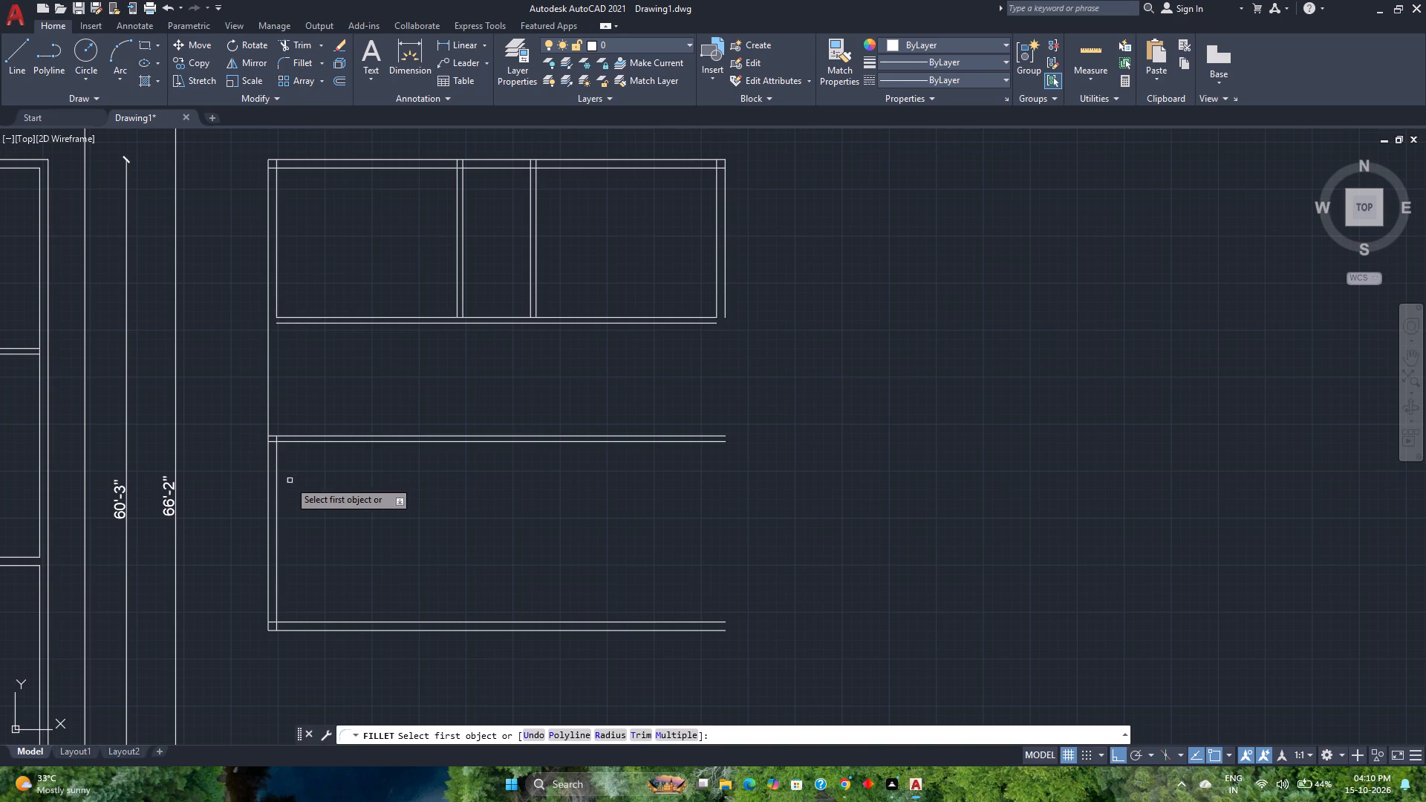
pyautogui.click(277, 489)
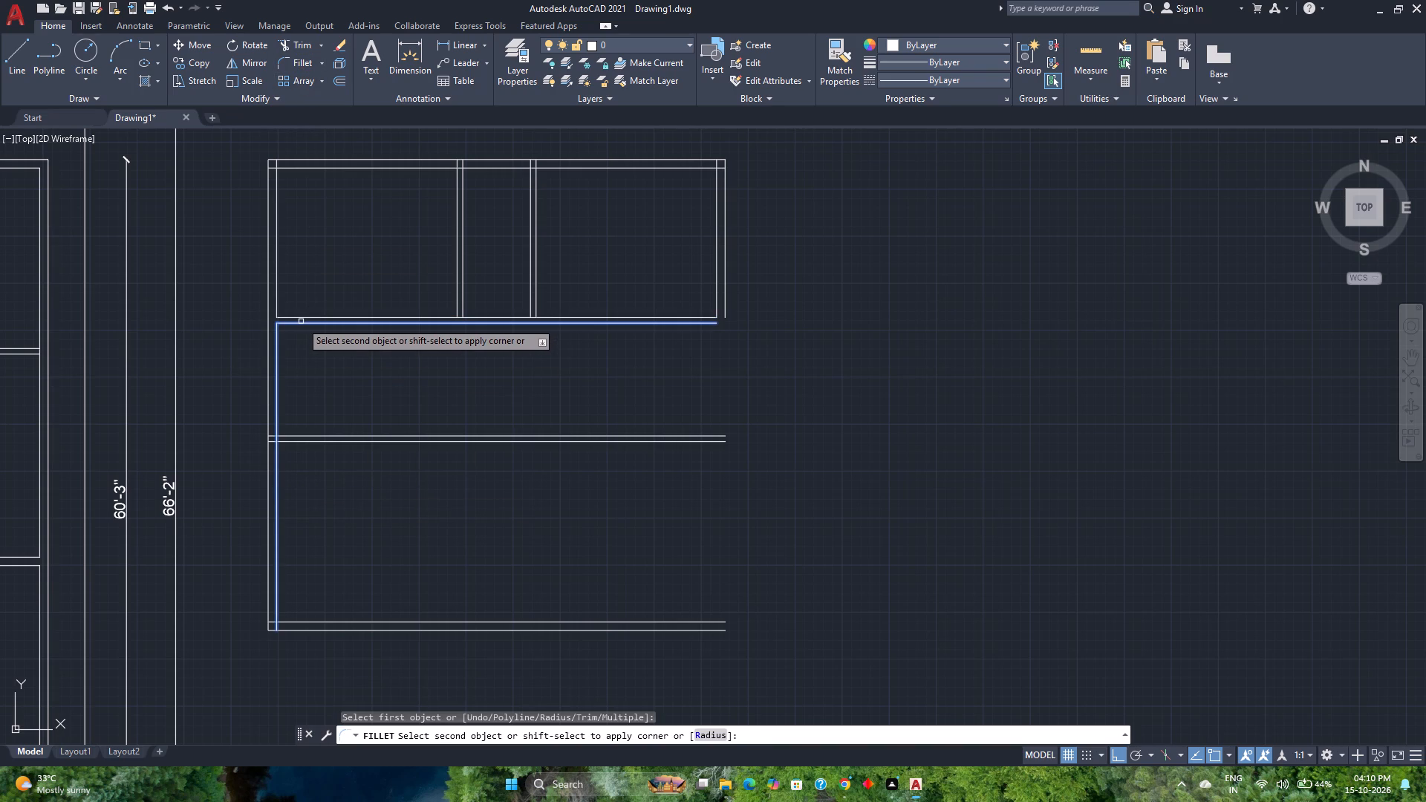
pyautogui.click(301, 322)
# With multiple Fillet, corner the right wall's outer line with the outer bottom line, and its inner line with the lower dividing wall's upper face and the inner bottom line.
pyautogui.moveTo(504, 555); pyautogui.dragTo(492, 550, button='middle')
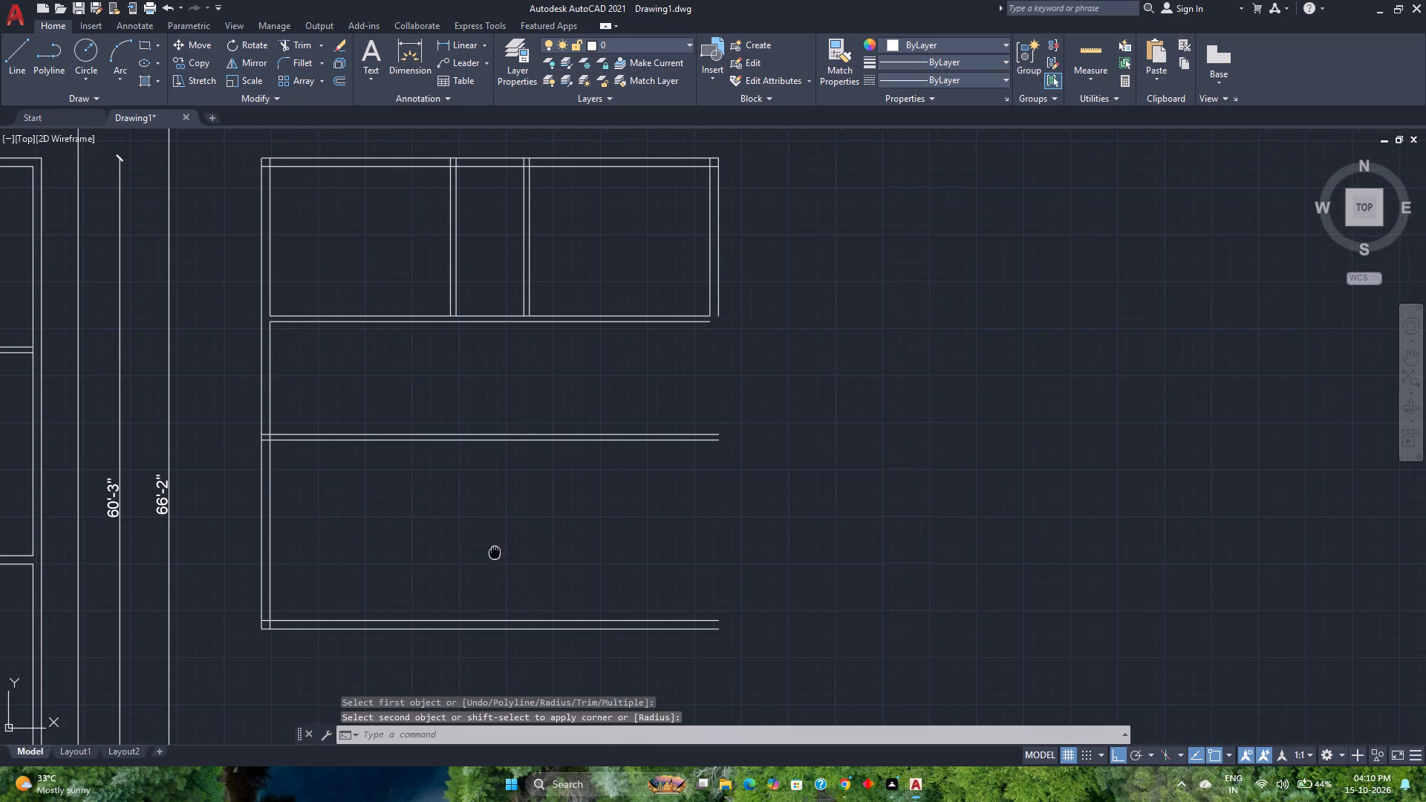
pyautogui.moveTo(492, 550); pyautogui.dragTo(452, 543, button='middle')
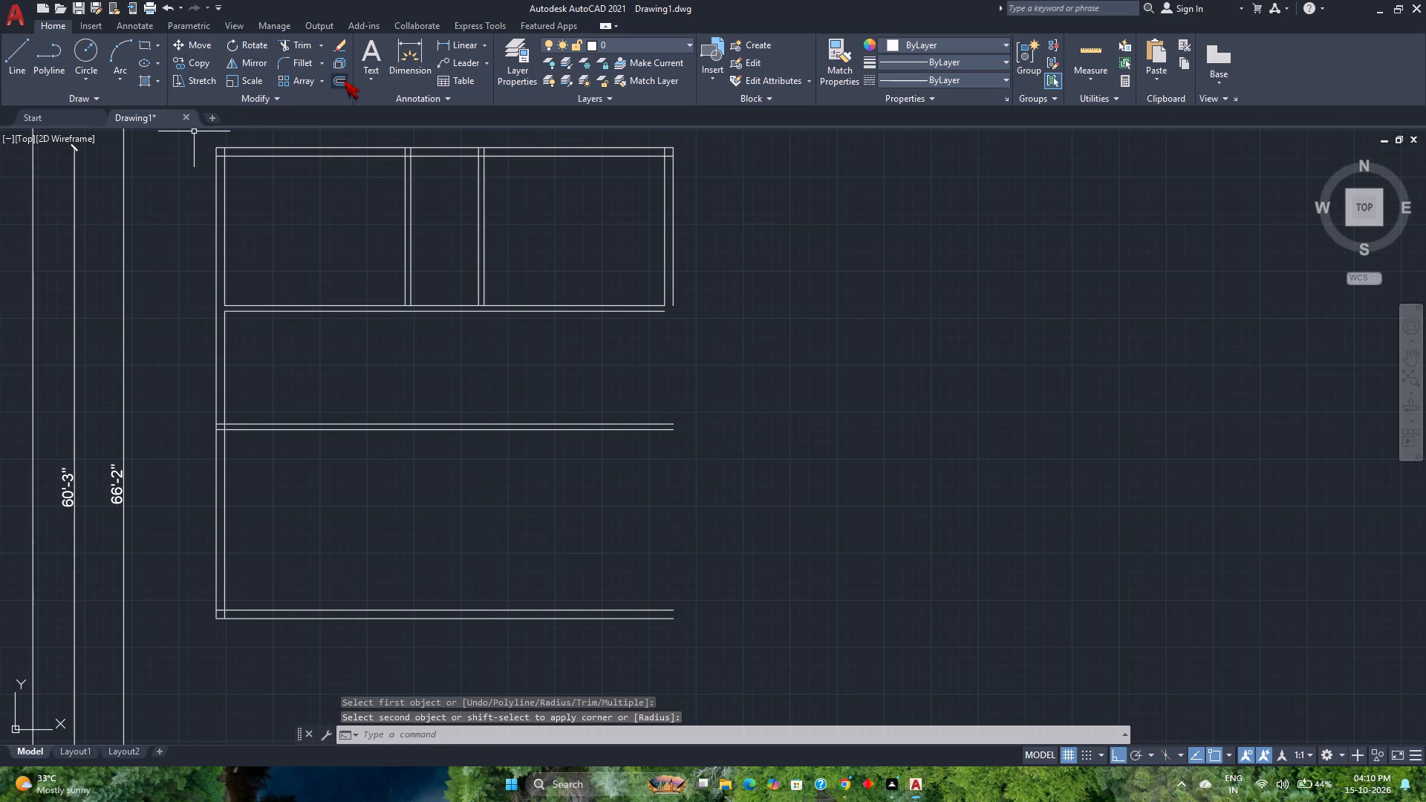
pyautogui.click(300, 63)
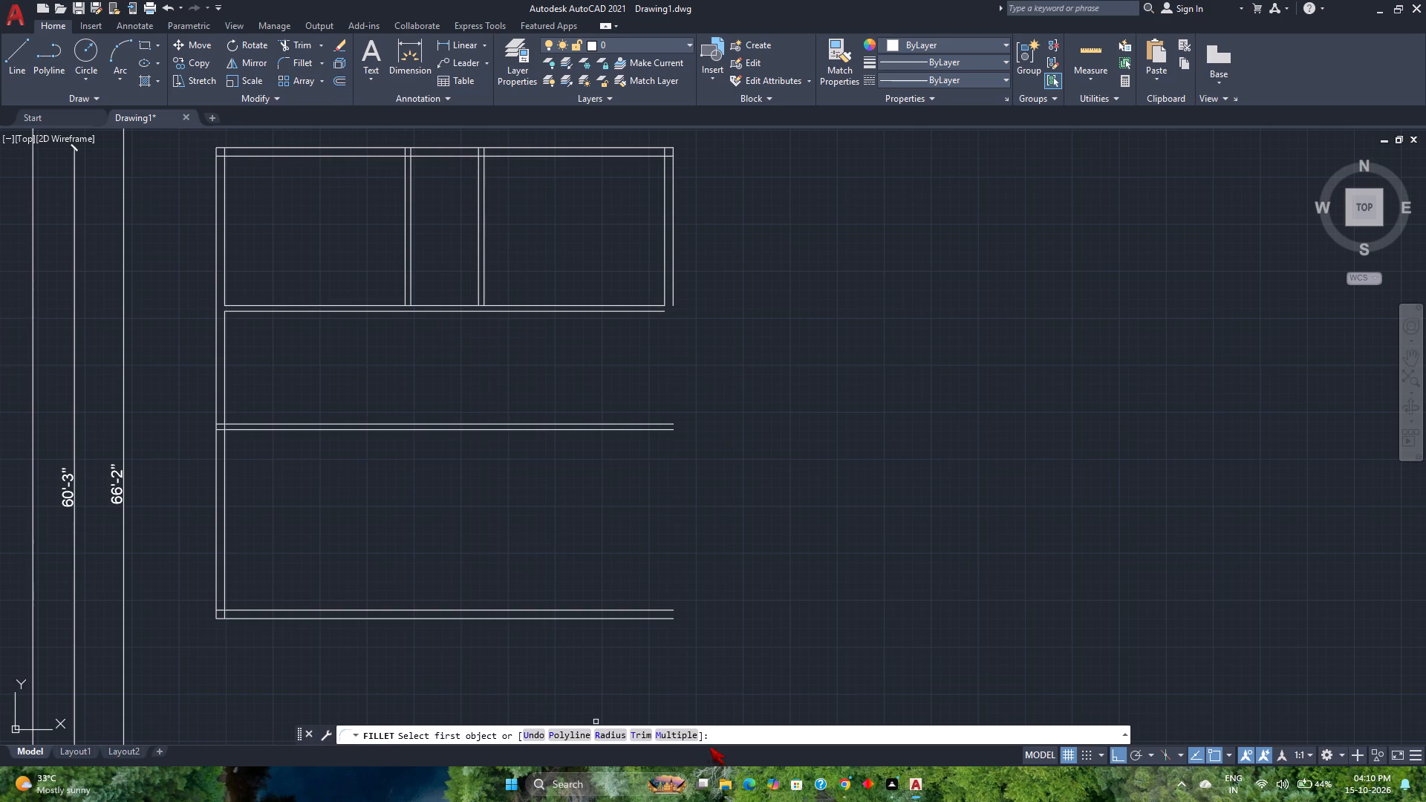
pyautogui.click(671, 737)
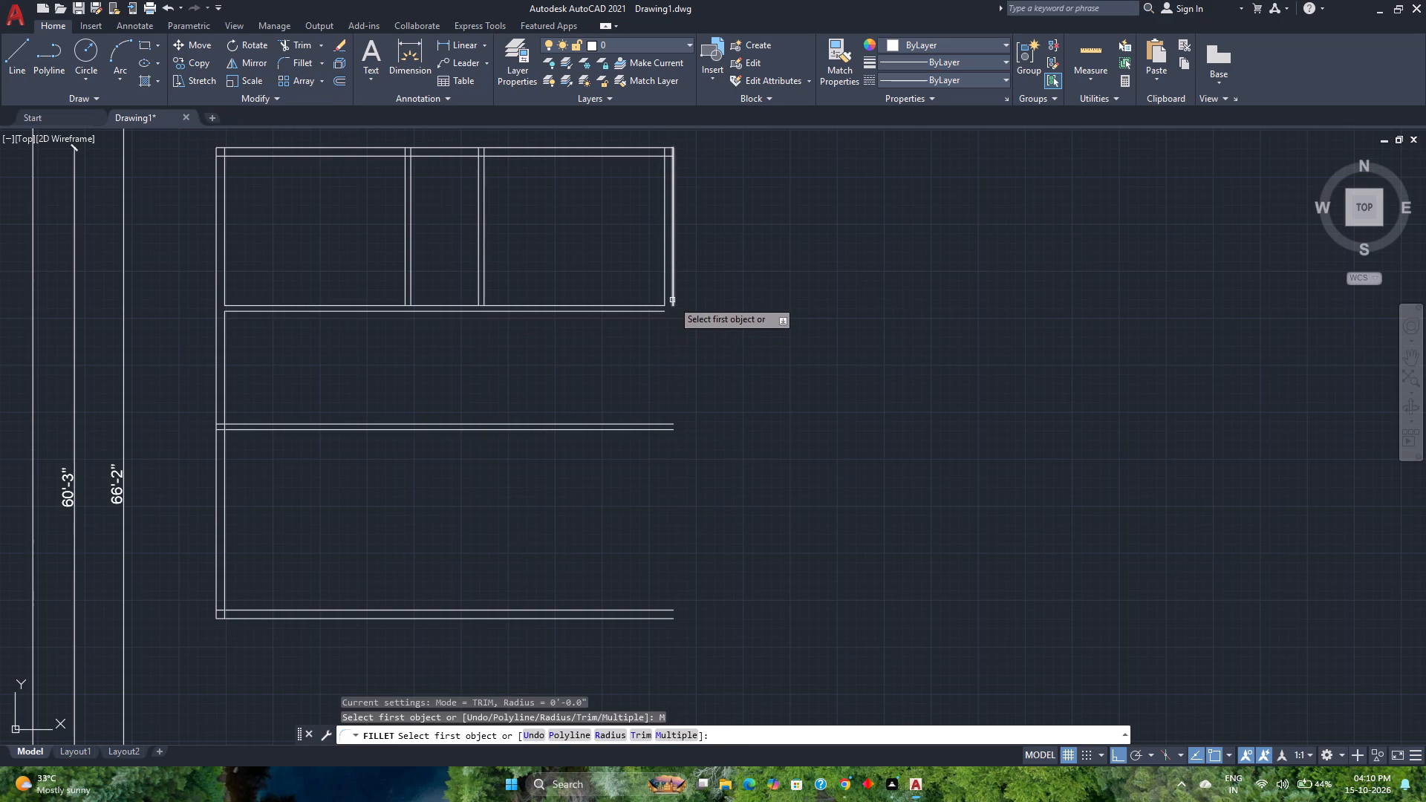
pyautogui.click(672, 300)
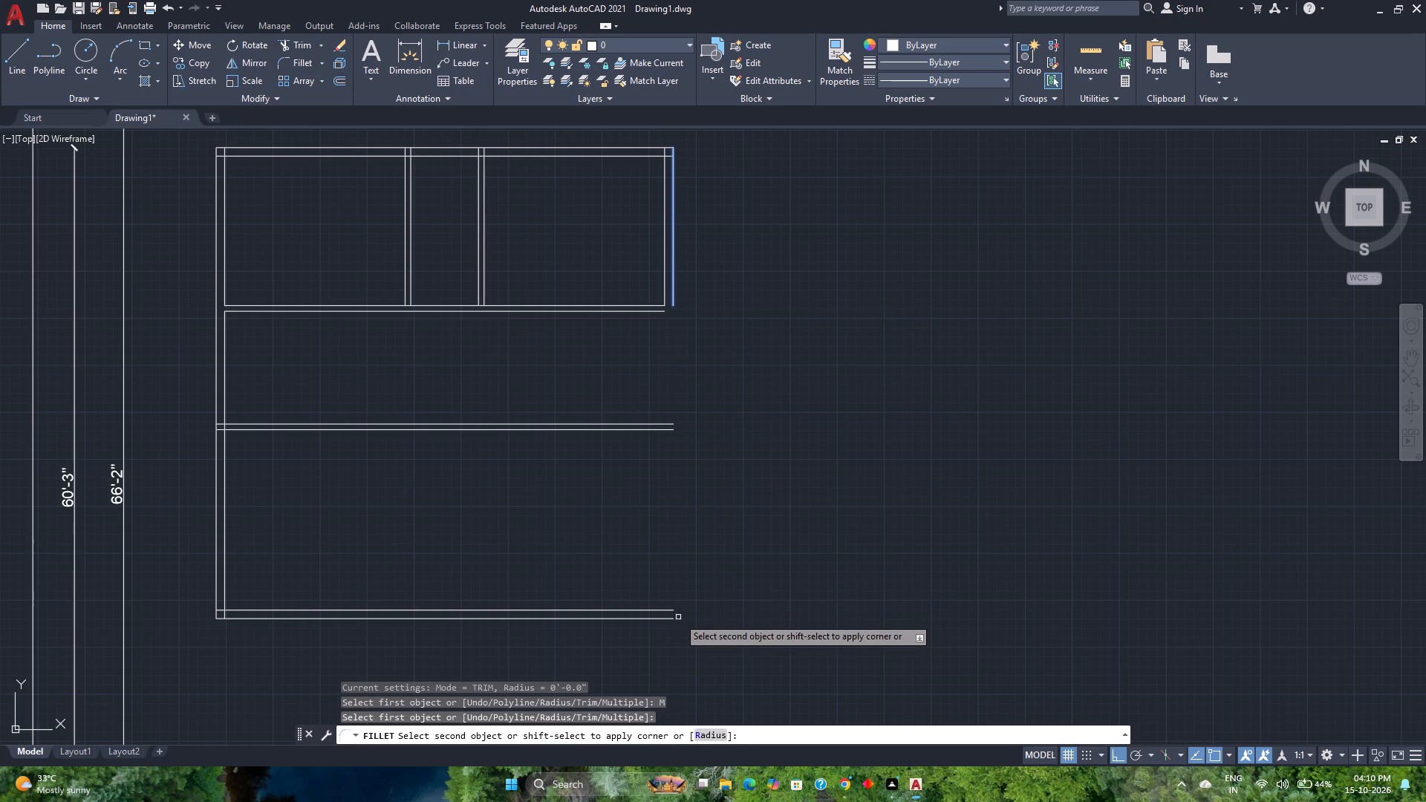
pyautogui.click(662, 619)
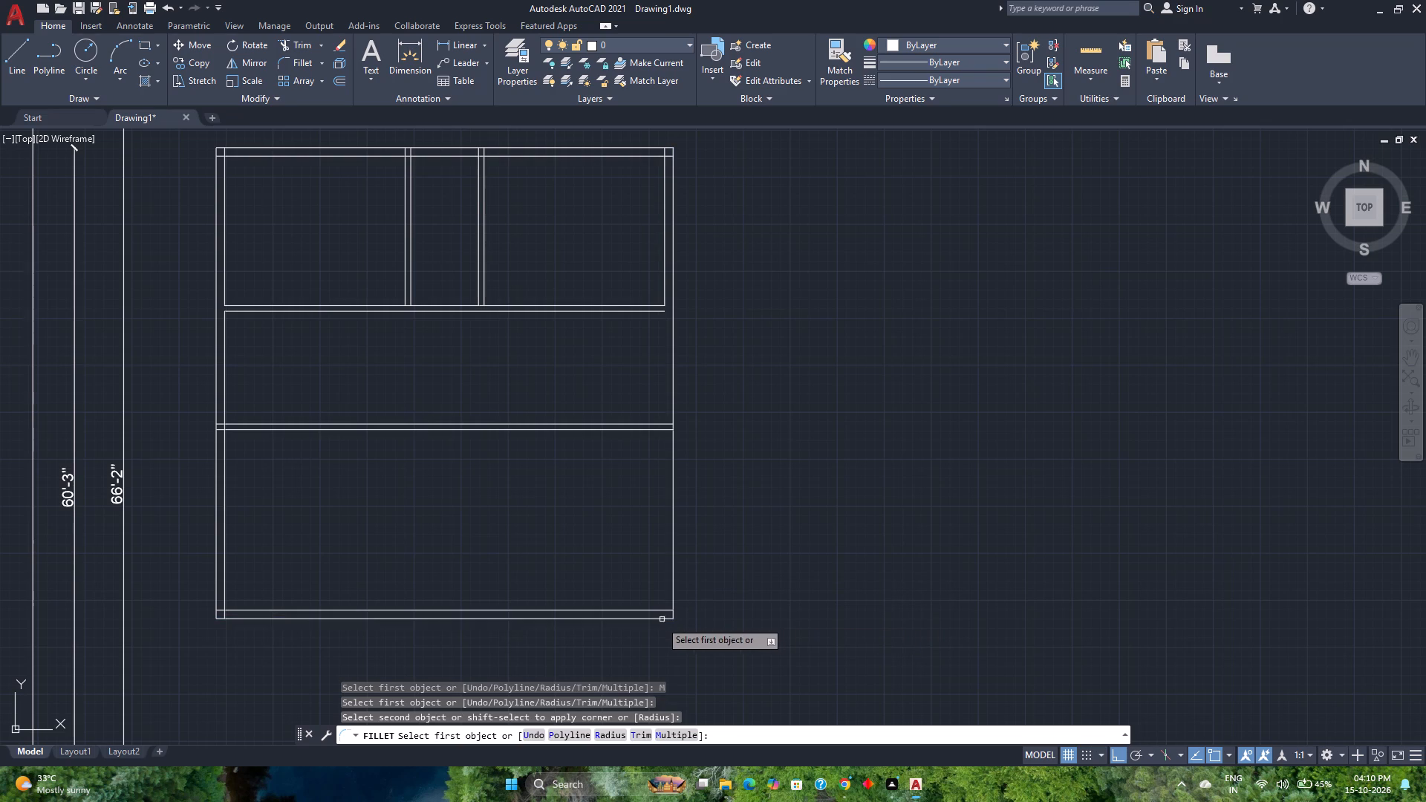
pyautogui.click(663, 294)
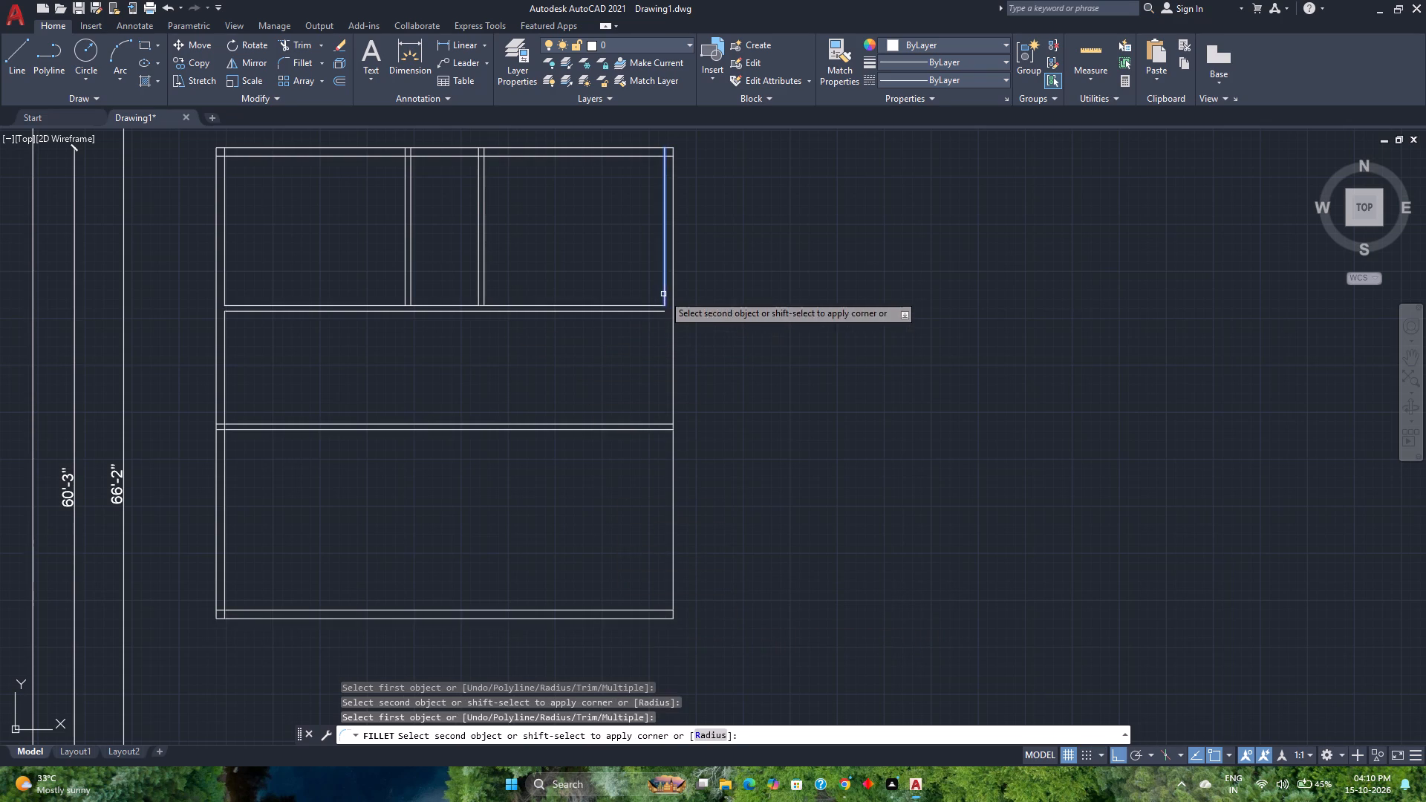
pyautogui.click(655, 423)
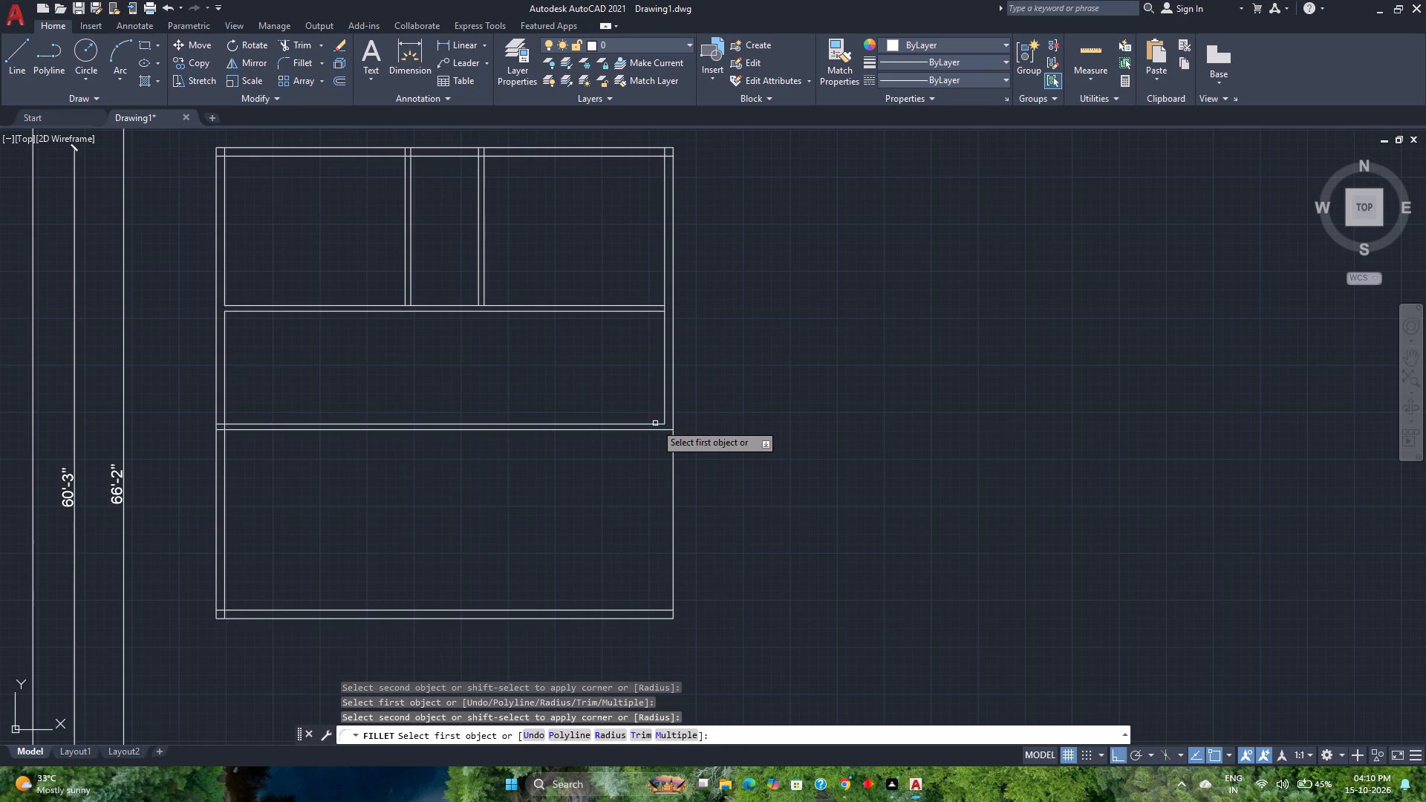
pyautogui.click(639, 609)
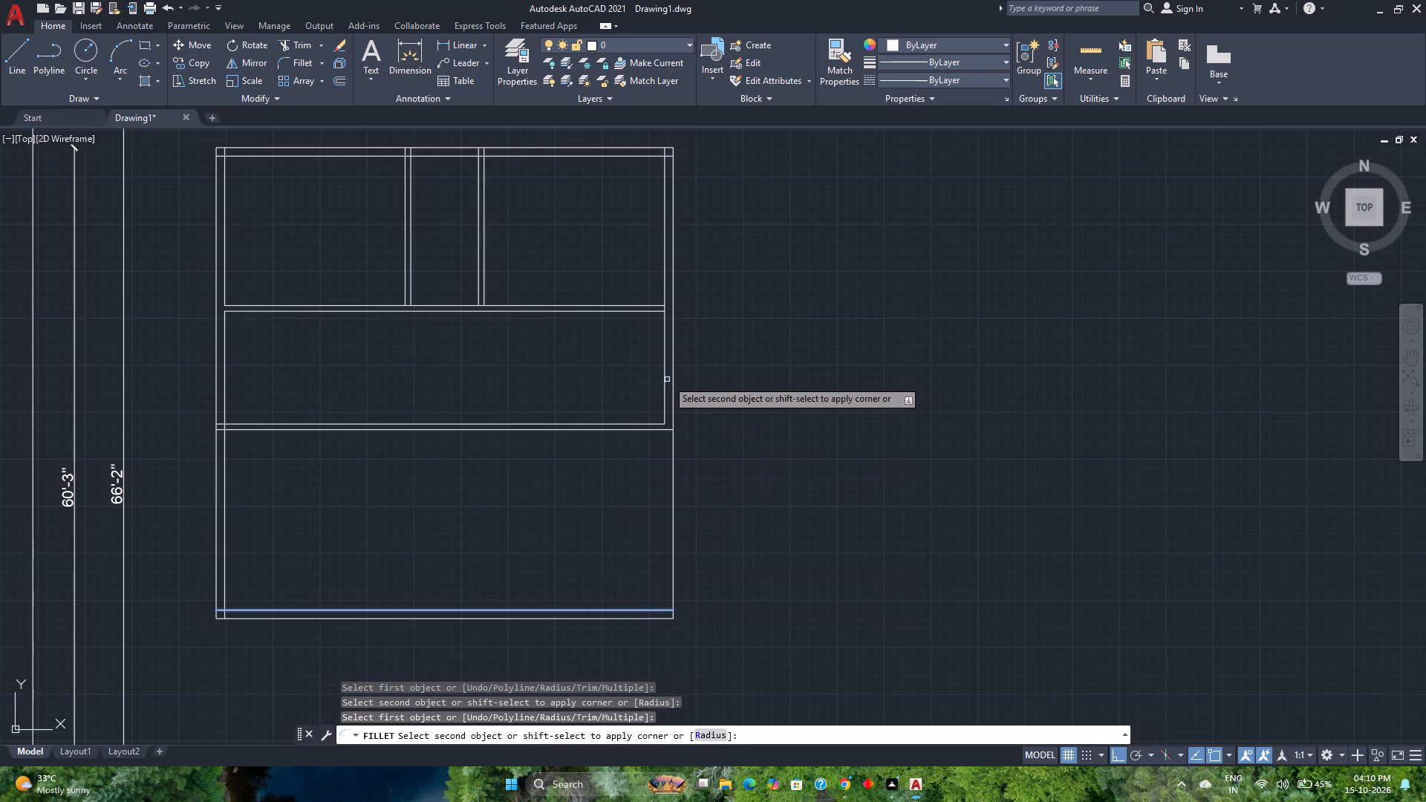
pyautogui.click(663, 384)
pyautogui.press('space')
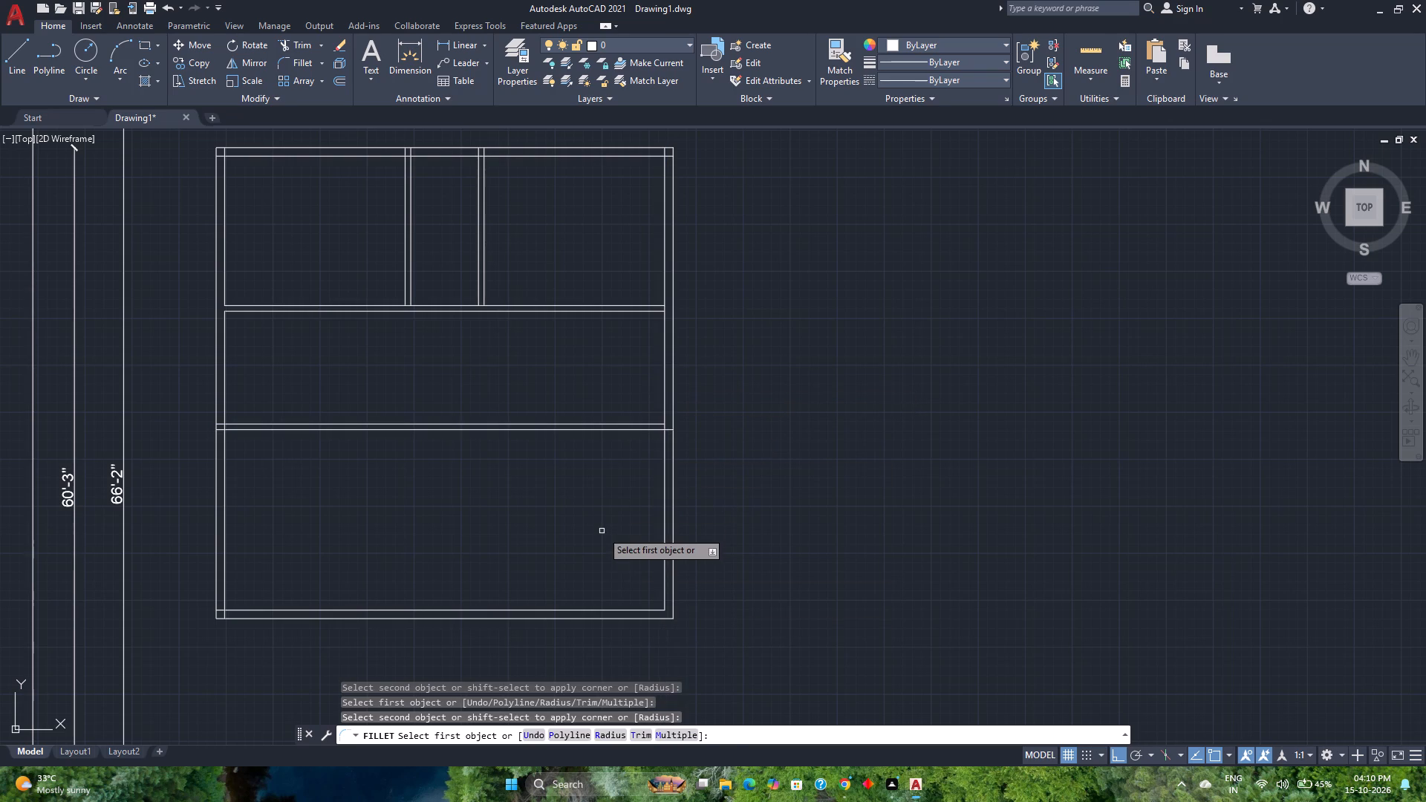
# Trim the lower dividing wall's bottom line where it crosses the right wall's thickness.
pyautogui.moveTo(611, 456); pyautogui.dragTo(576, 485, button='middle')
pyautogui.middleClick(576, 486)
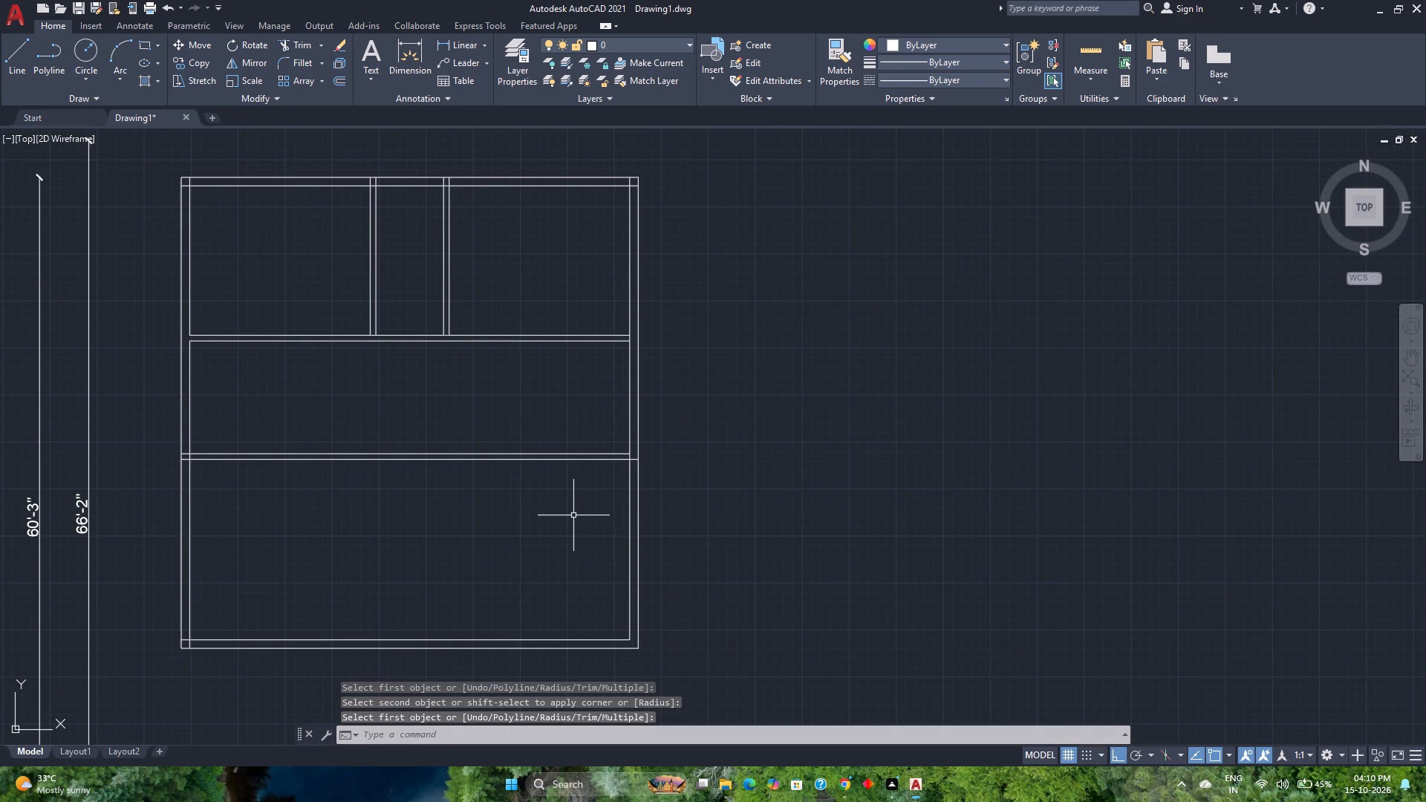
pyautogui.press('t')
pyautogui.press('r')
pyautogui.press('Return')
pyautogui.scroll(2, 628, 503)
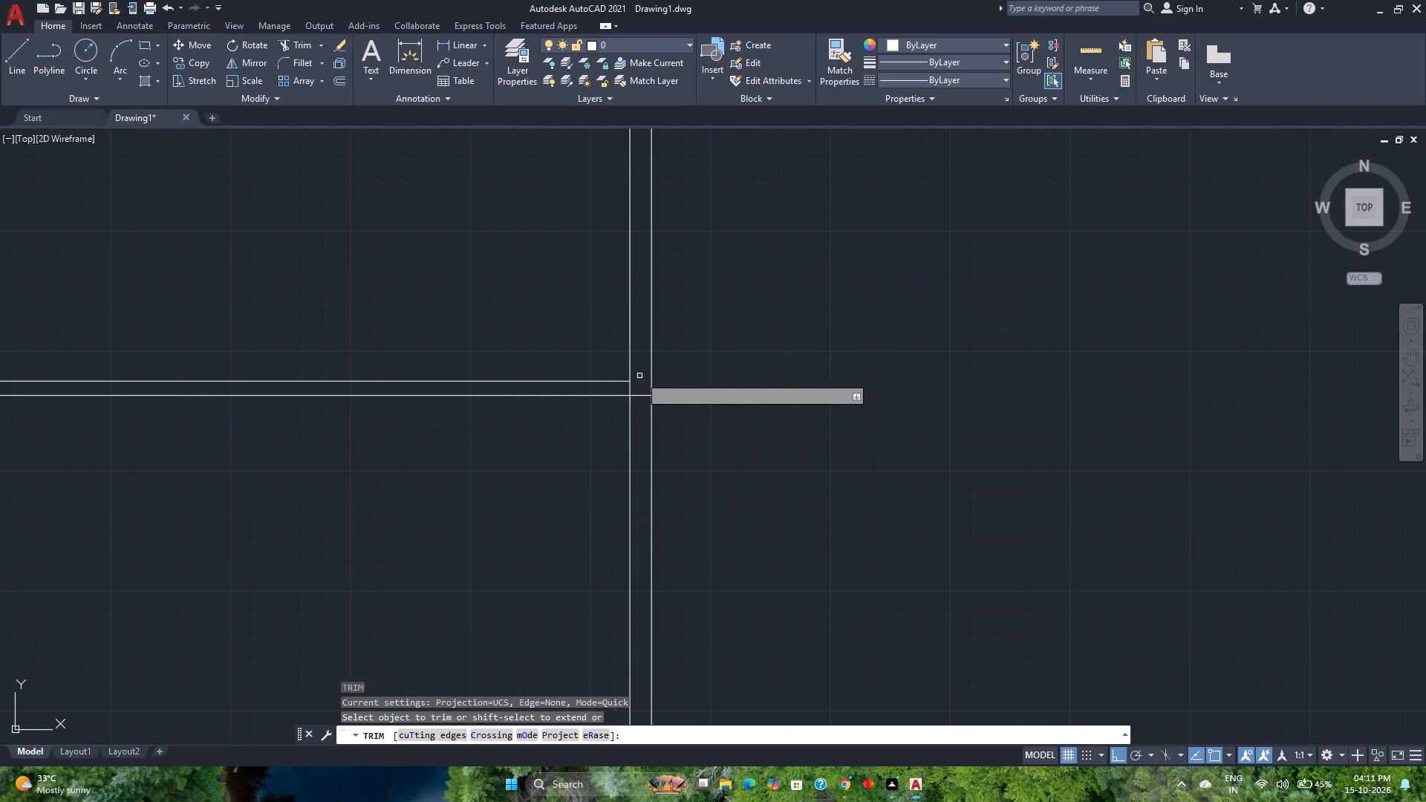
pyautogui.click(642, 382)
pyautogui.click(644, 423)
pyautogui.press('space')
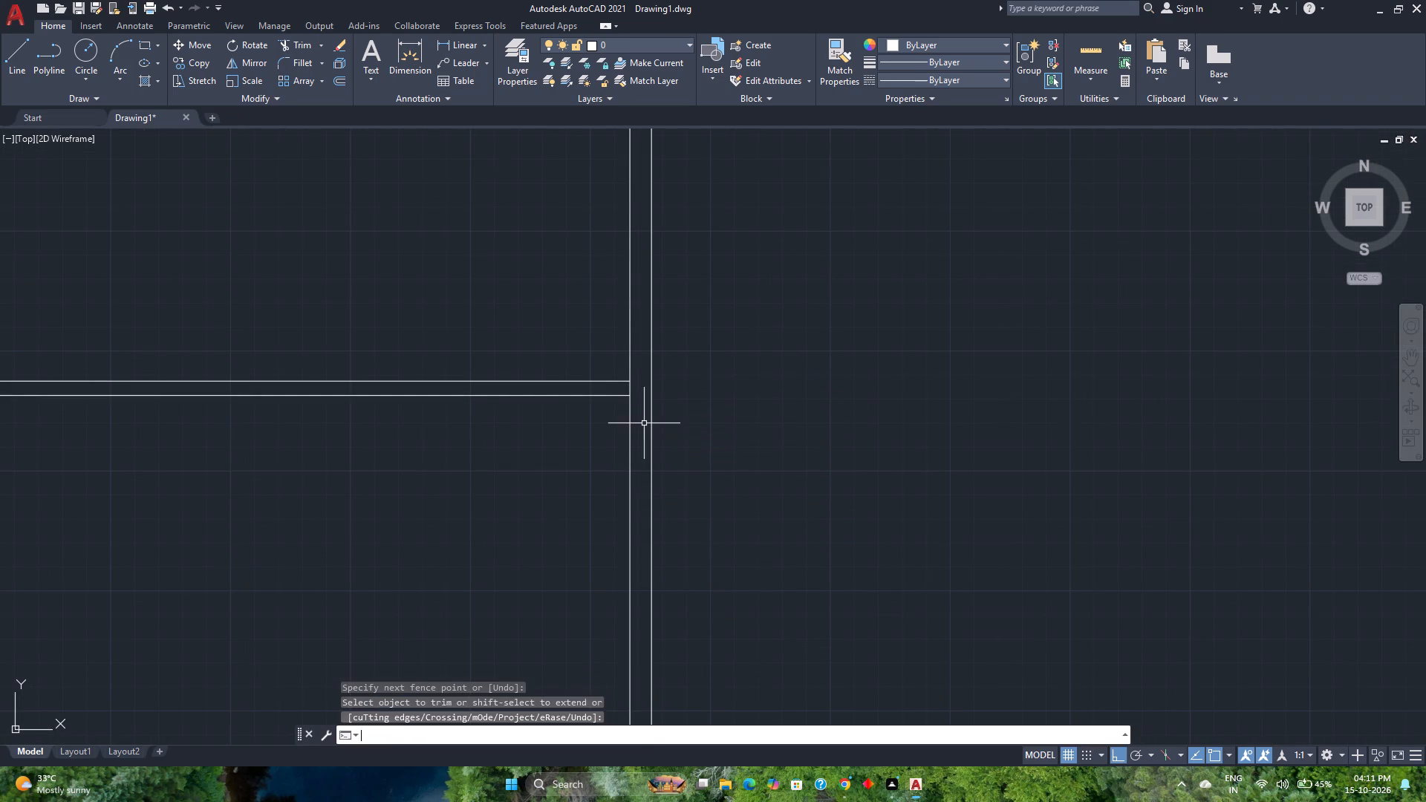
# Offset the lower left wall's inner face to the right, starting with a 12' distance and placing the copy at 10' instead.
pyautogui.scroll(-3, 645, 427)
pyautogui.moveTo(545, 462); pyautogui.dragTo(576, 469, button='middle')
pyautogui.middleClick(576, 469)
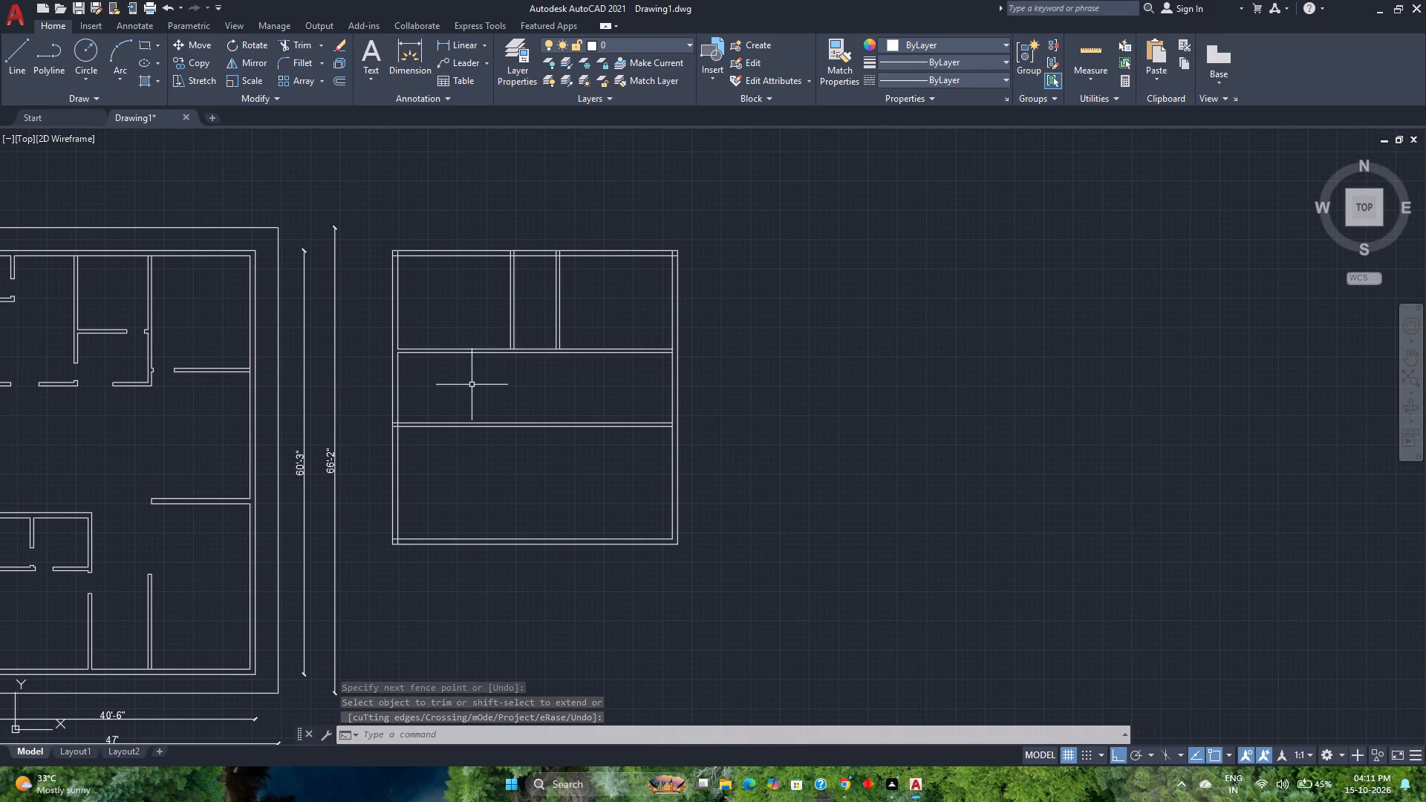
pyautogui.scroll(1, 468, 385)
pyautogui.moveTo(468, 385); pyautogui.dragTo(515, 375, button='middle')
pyautogui.middleClick(515, 375)
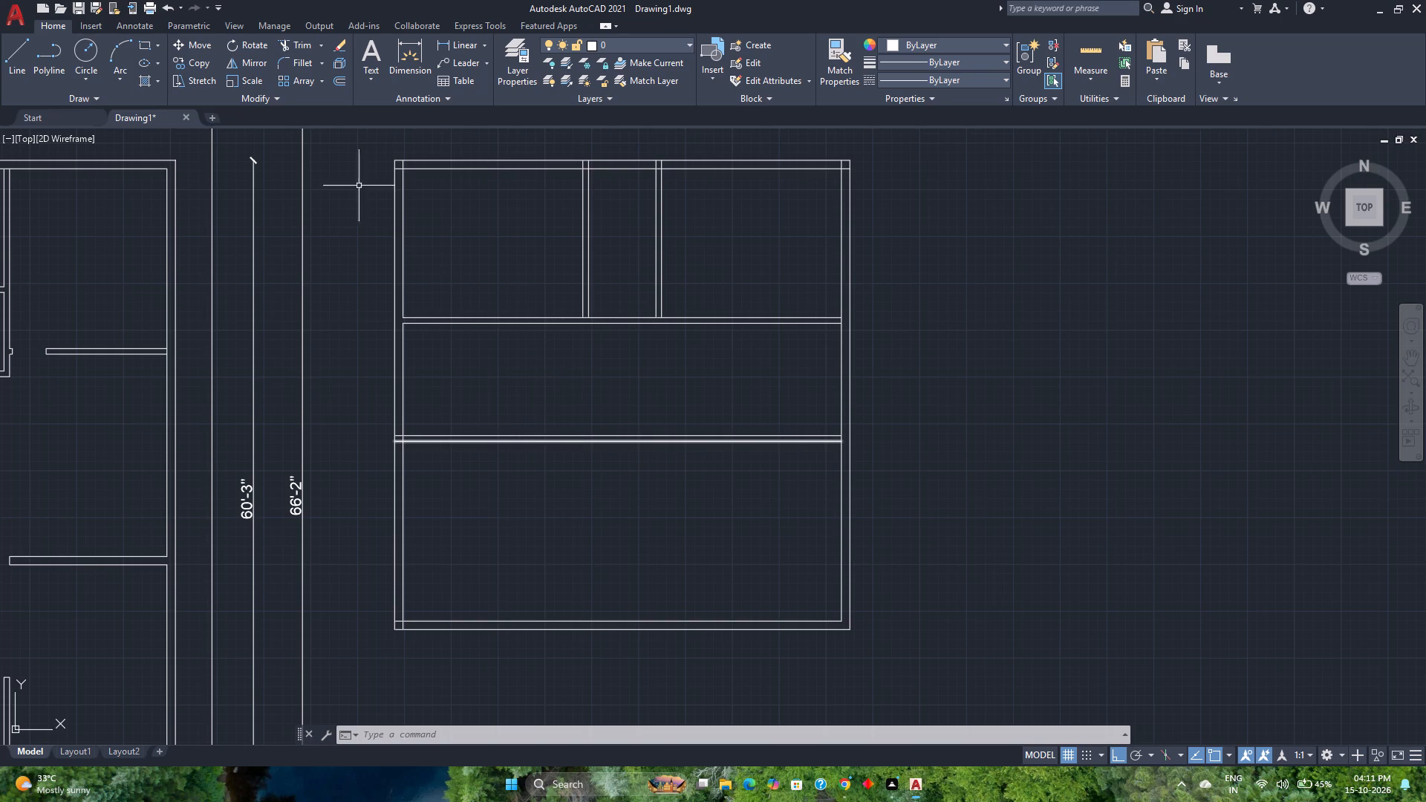
pyautogui.click(342, 80)
pyautogui.write("12'")
pyautogui.press('Return')
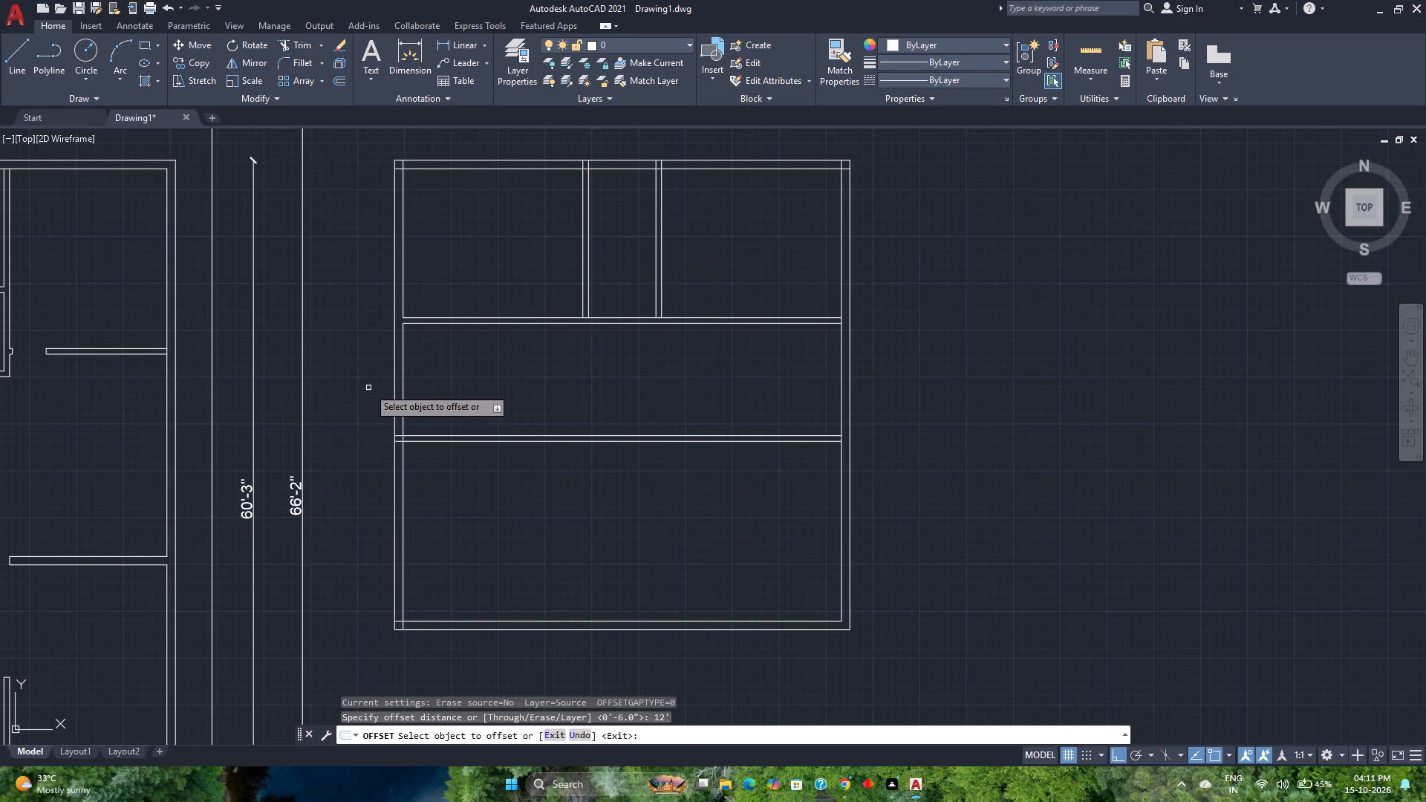
pyautogui.click(404, 385)
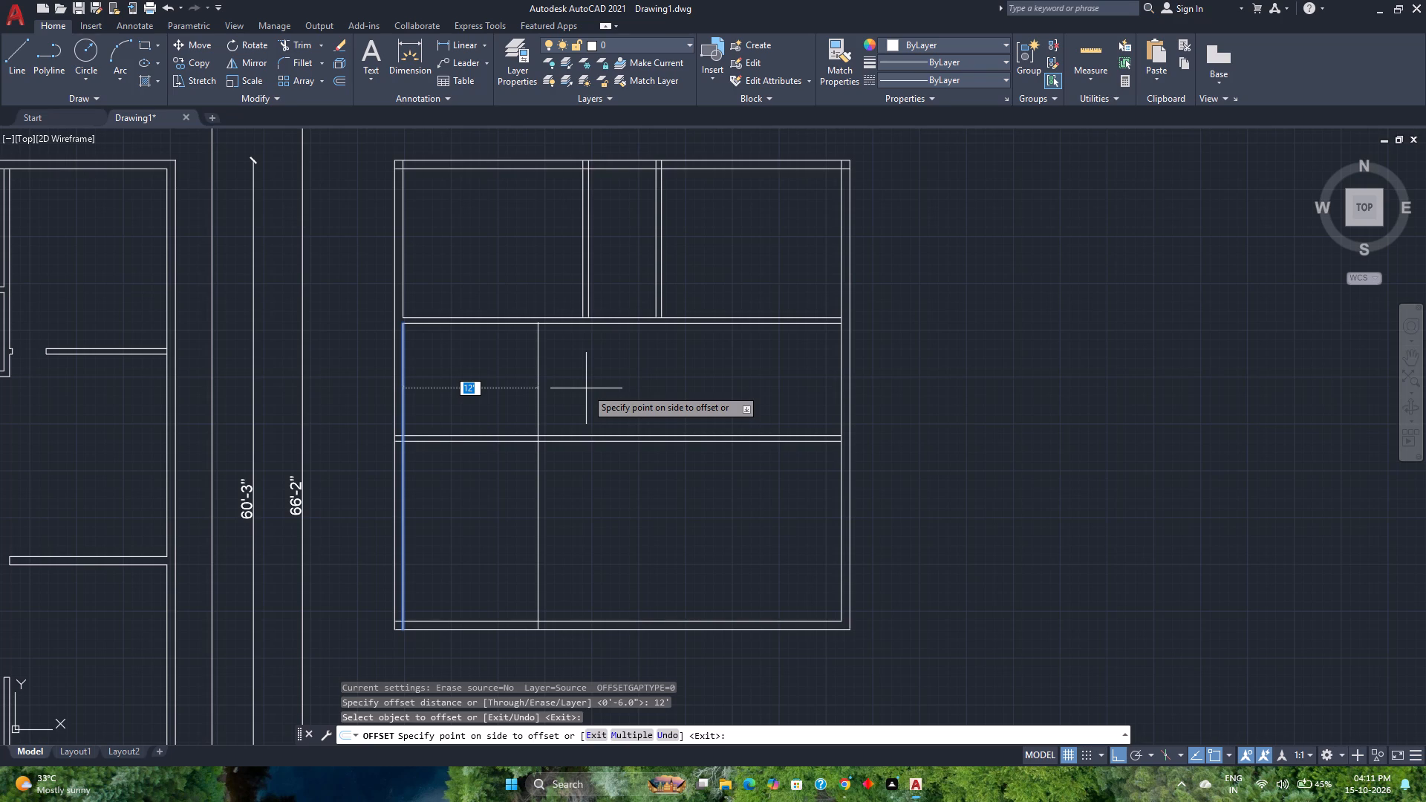
pyautogui.write("10'")
pyautogui.press('Return')
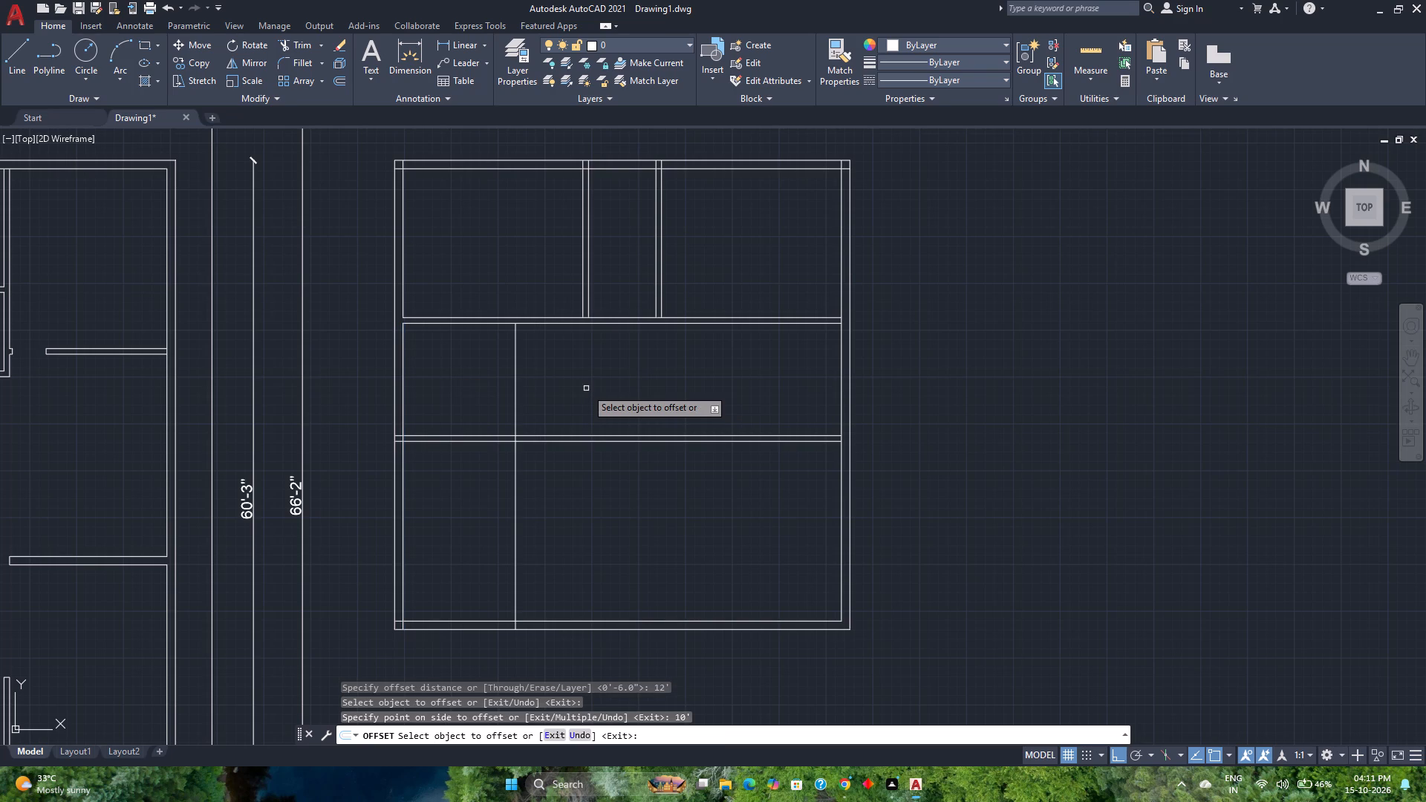
# Offset the new vertical line 6" to the right to form the partition wall's second face.
pyautogui.click(515, 392)
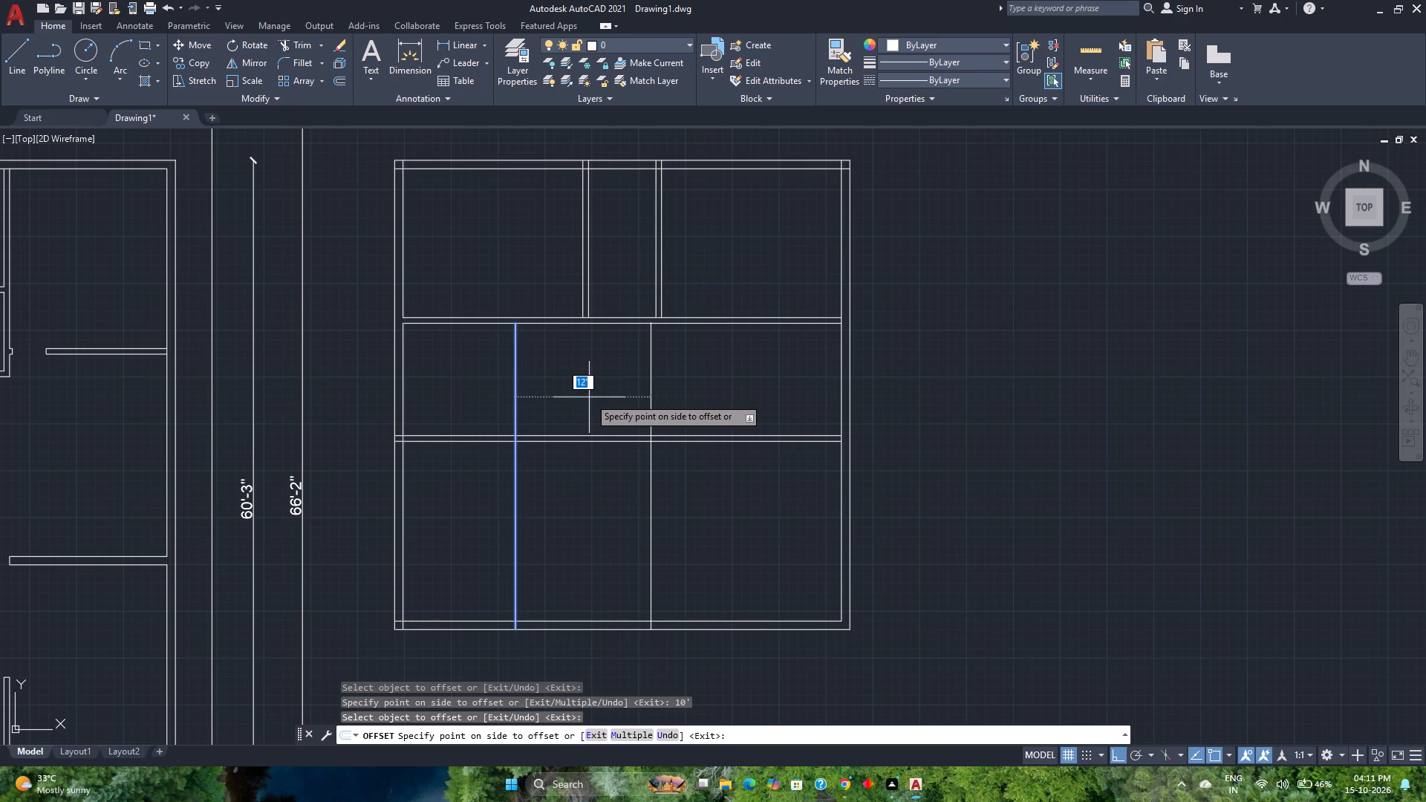
pyautogui.press('6')
pyautogui.press('Return')
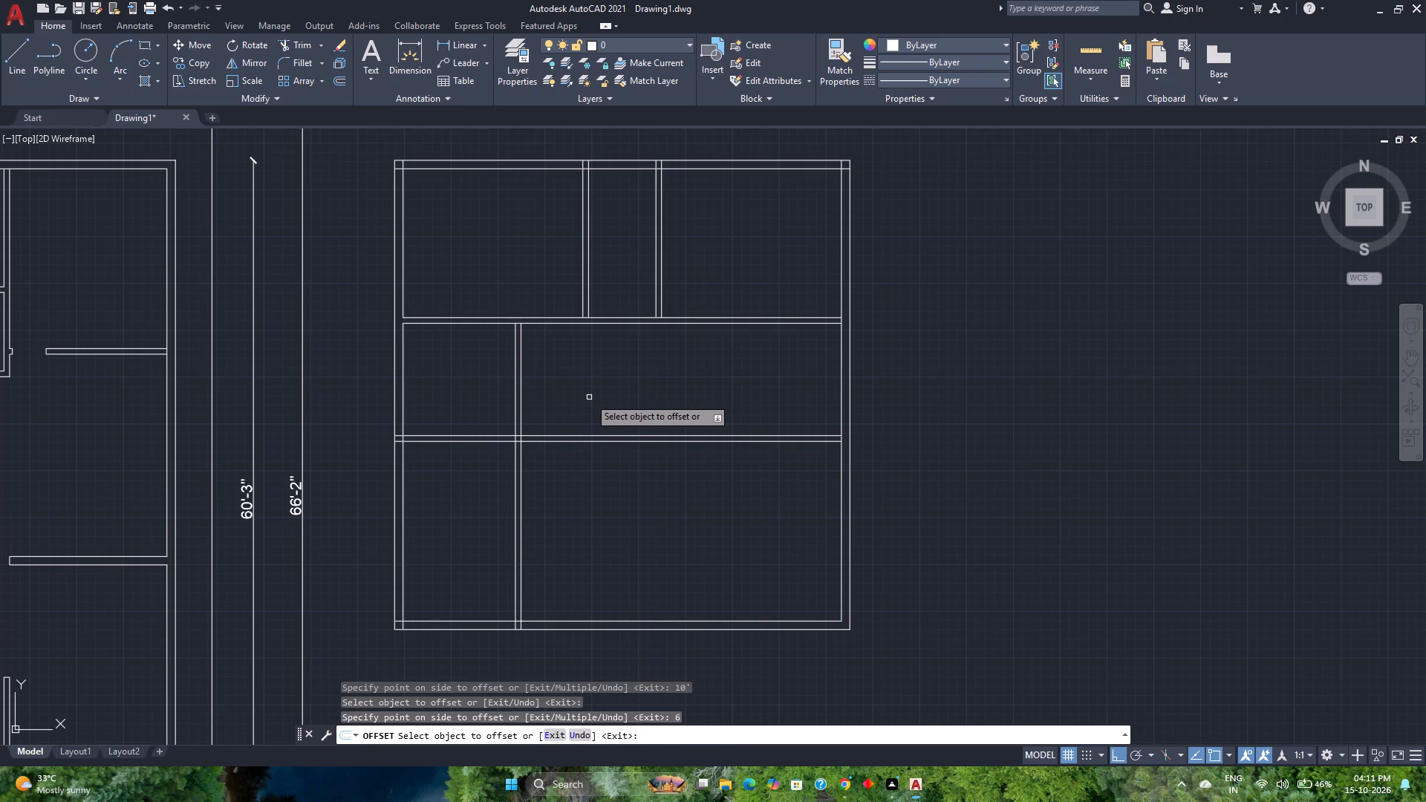
pyautogui.press('Escape')
# Trim both partition lines below the lower dividing wall, leaving the partition only in the middle row.
pyautogui.write('tr')
pyautogui.press('Return')
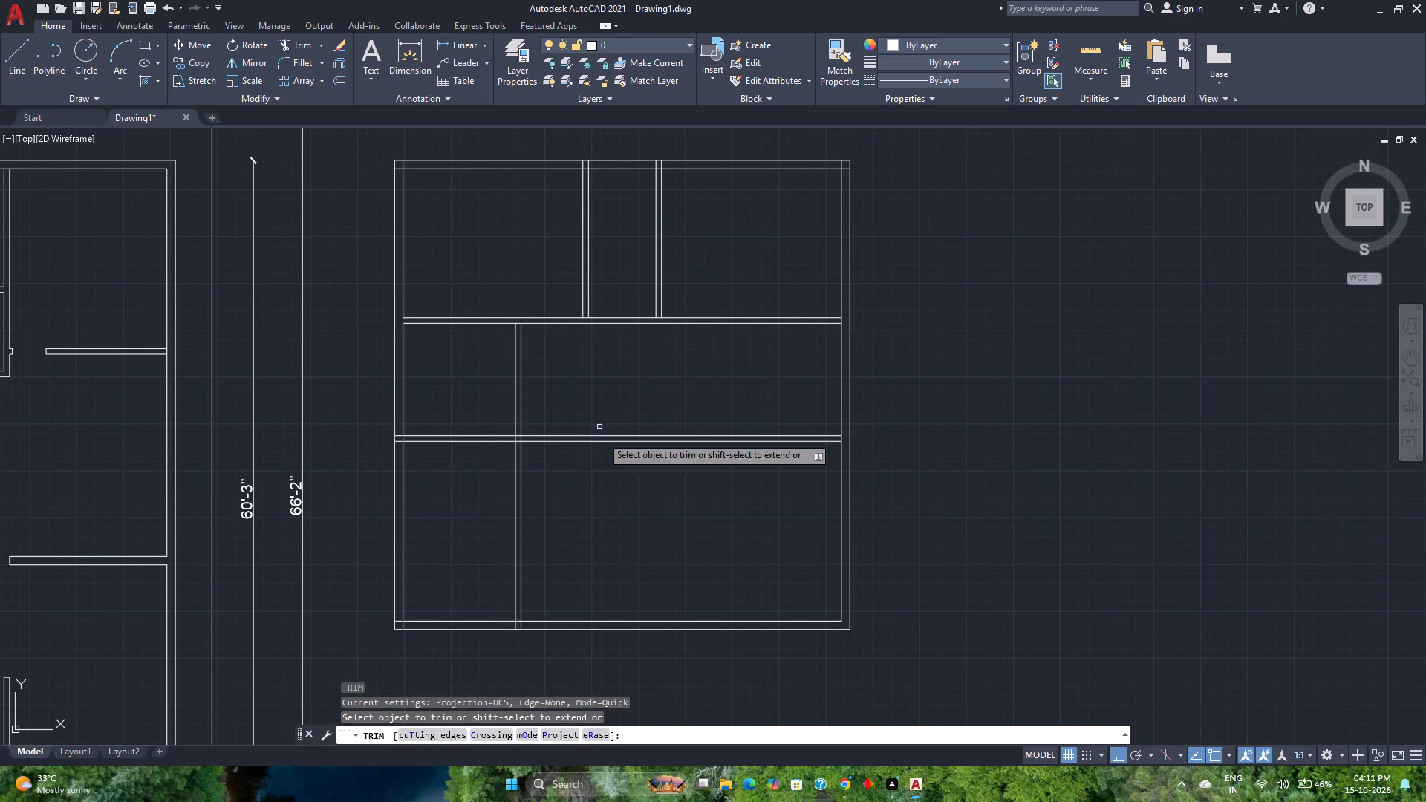
pyautogui.click(613, 506)
pyautogui.click(460, 495)
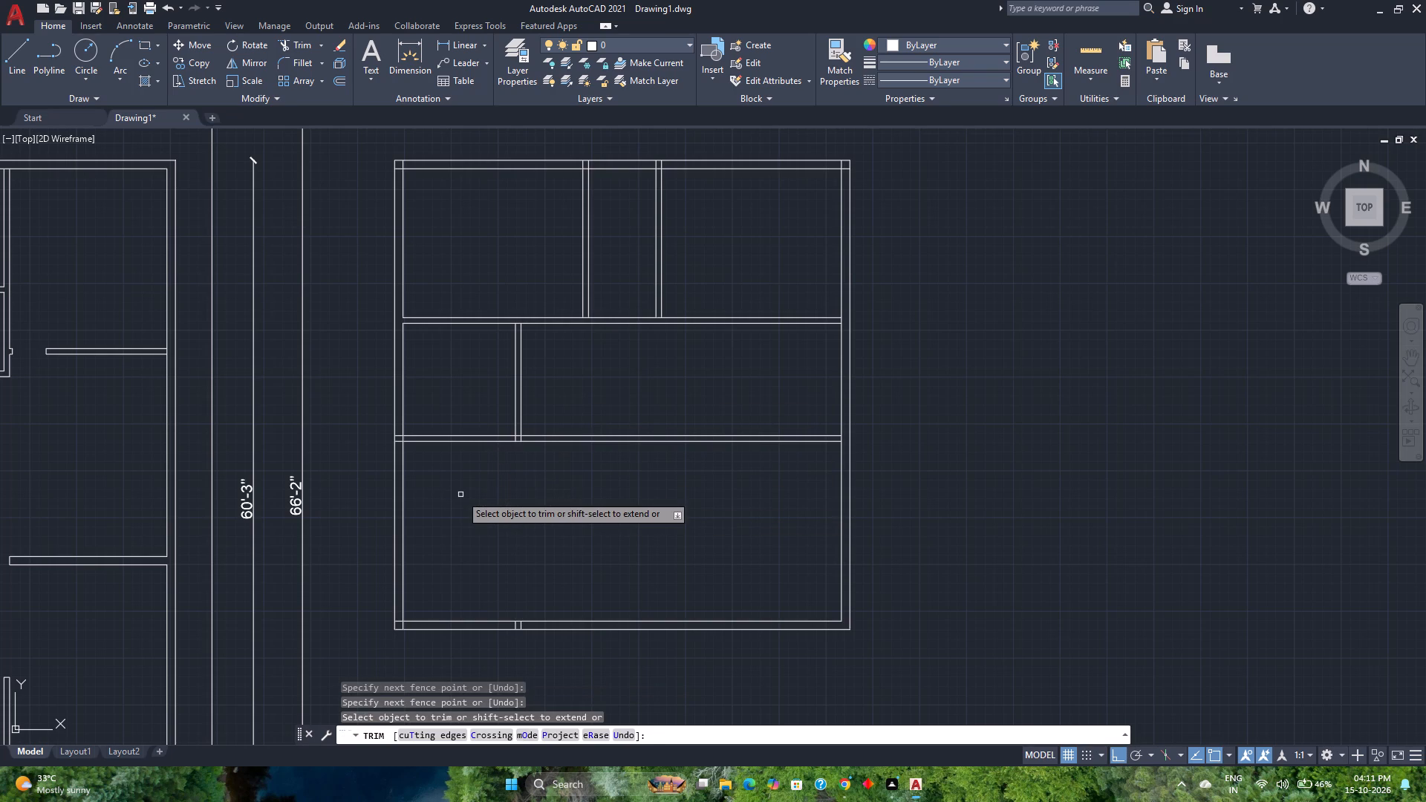
pyautogui.press('space')
# Delete the two leftover partition stubs inside the bottom wall's thickness.
pyautogui.scroll(3, 538, 600)
pyautogui.moveTo(538, 599); pyautogui.dragTo(597, 460, button='middle')
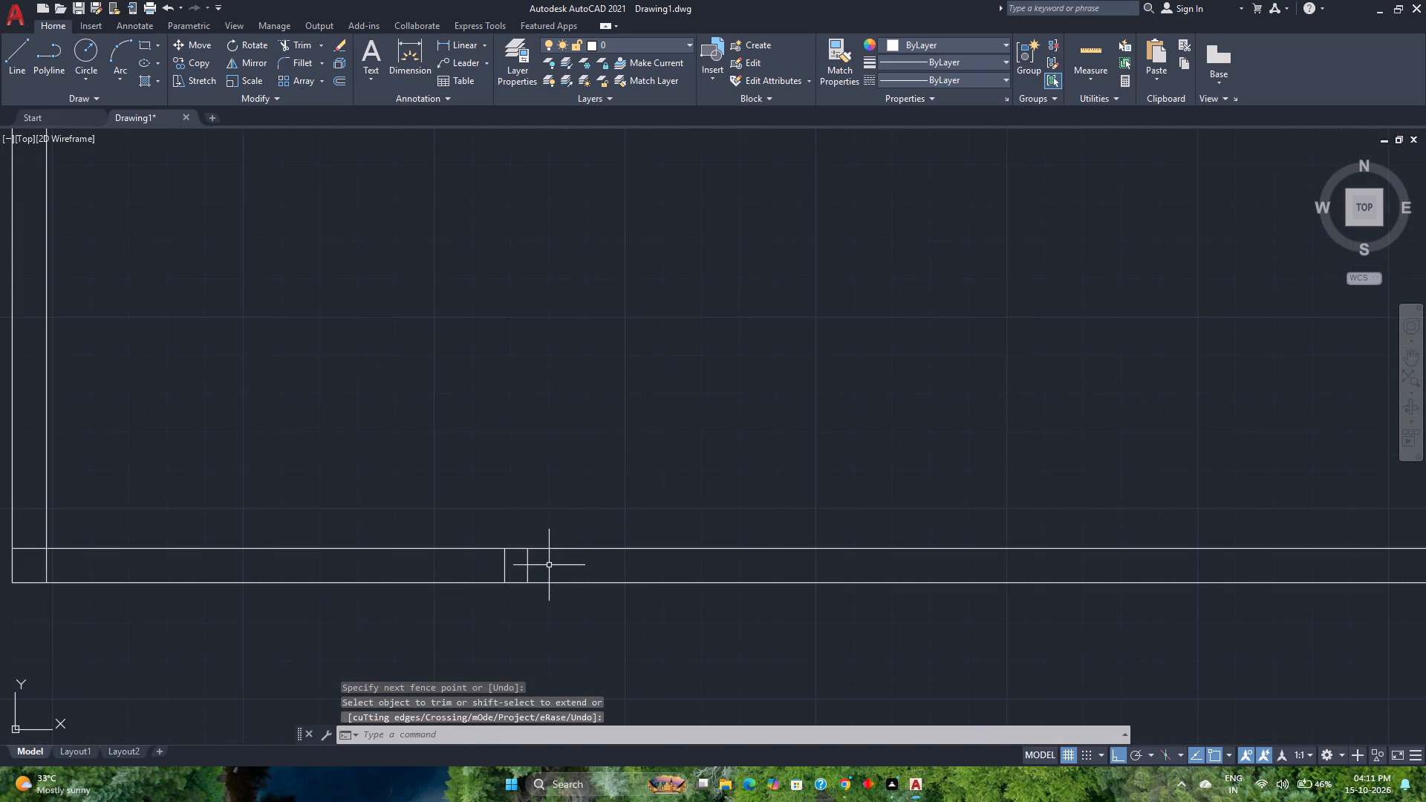
pyautogui.click(546, 565)
pyautogui.click(435, 561)
pyautogui.press('Delete')
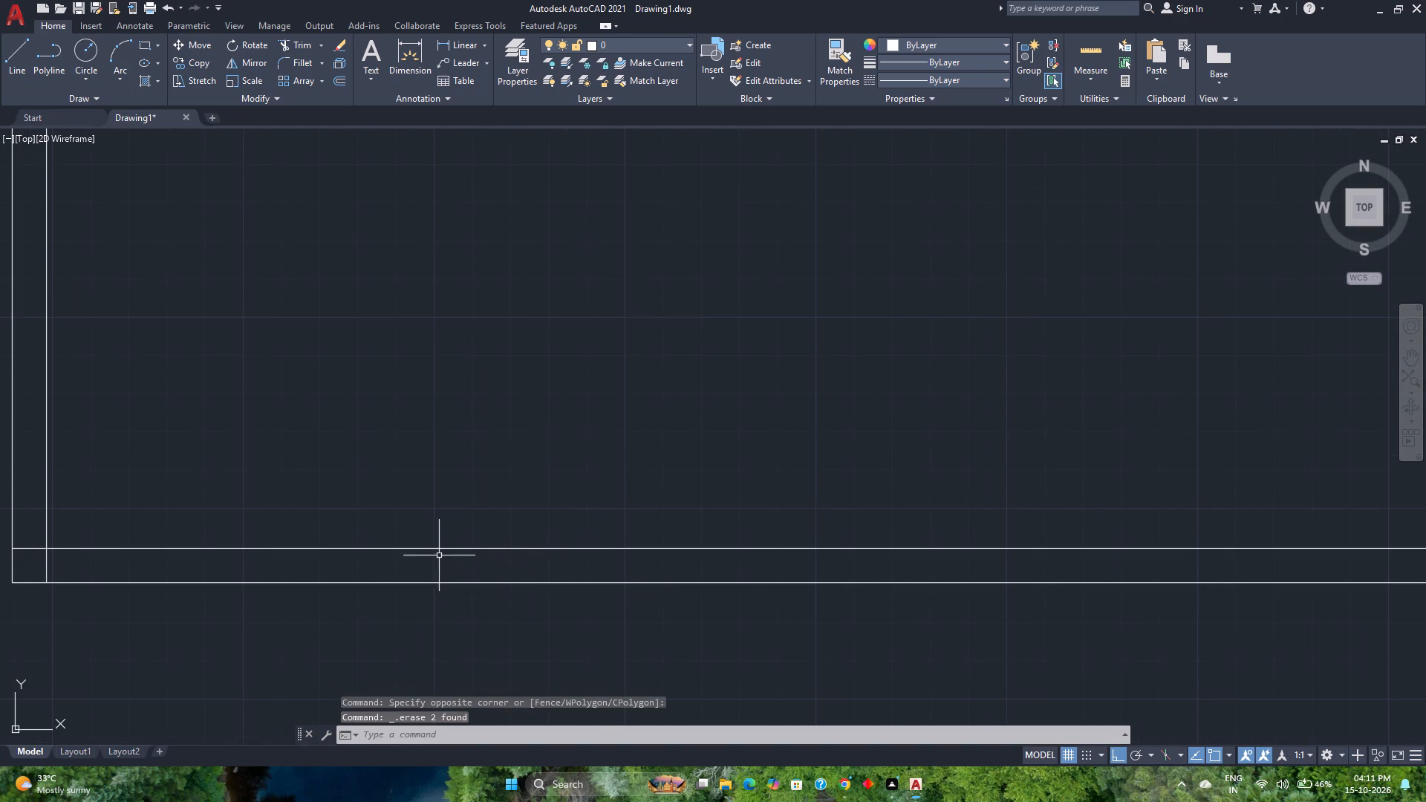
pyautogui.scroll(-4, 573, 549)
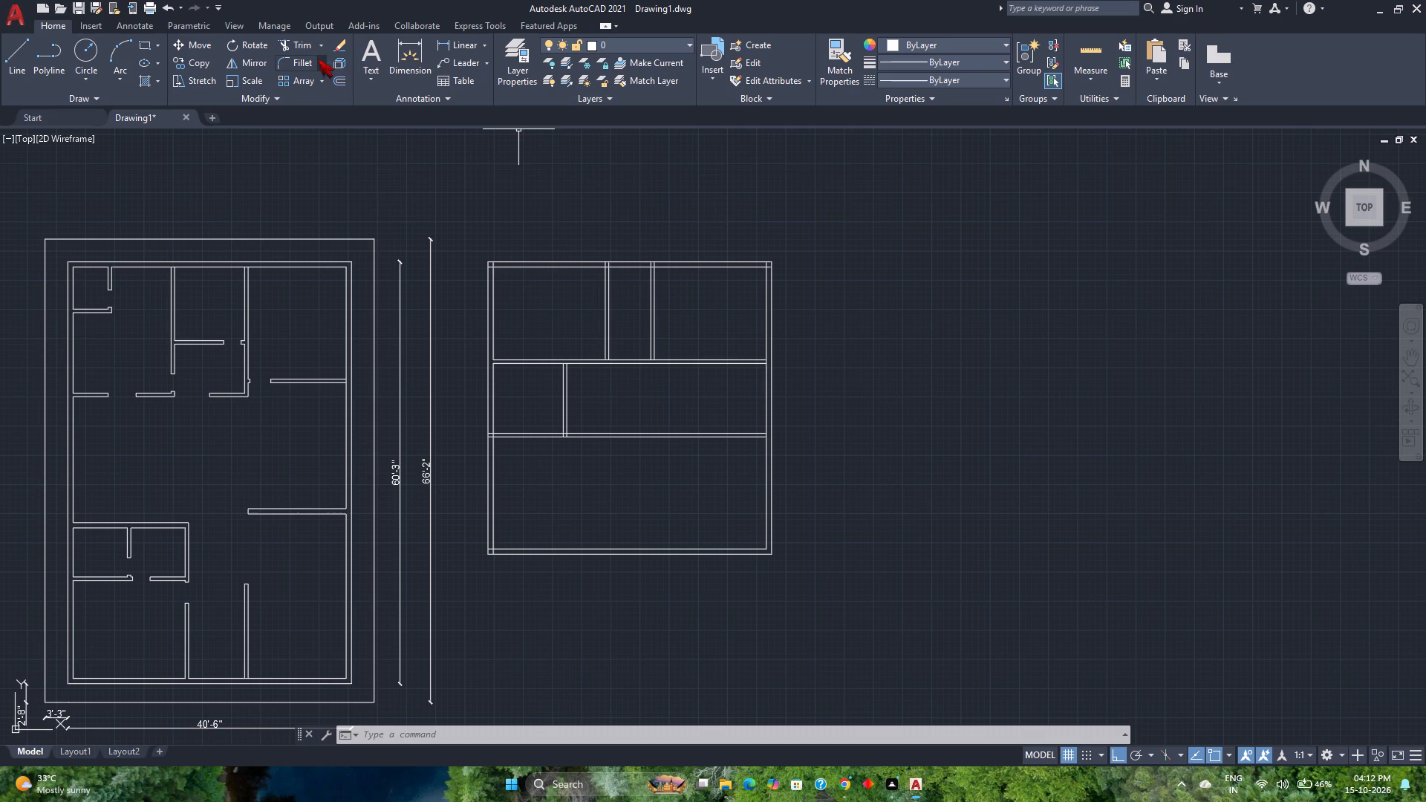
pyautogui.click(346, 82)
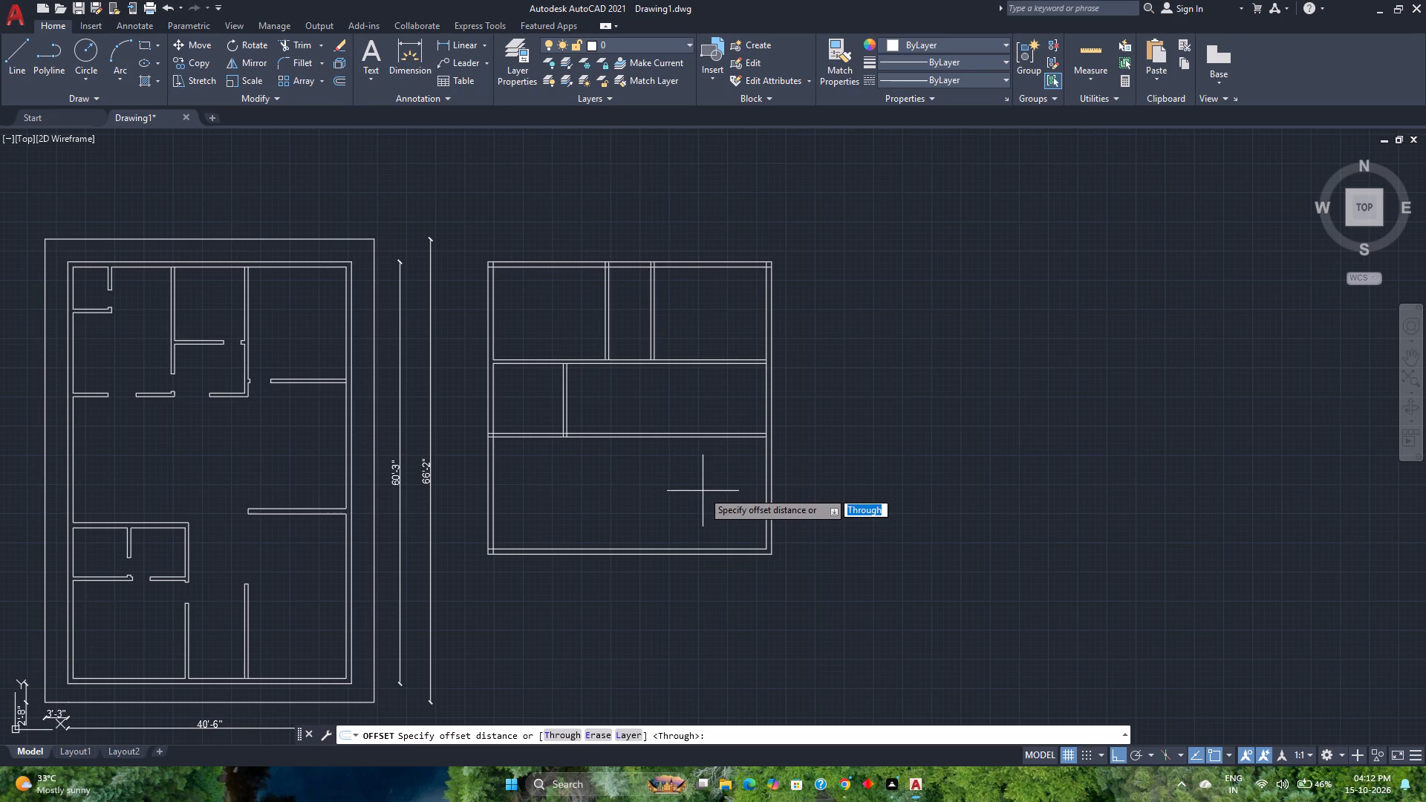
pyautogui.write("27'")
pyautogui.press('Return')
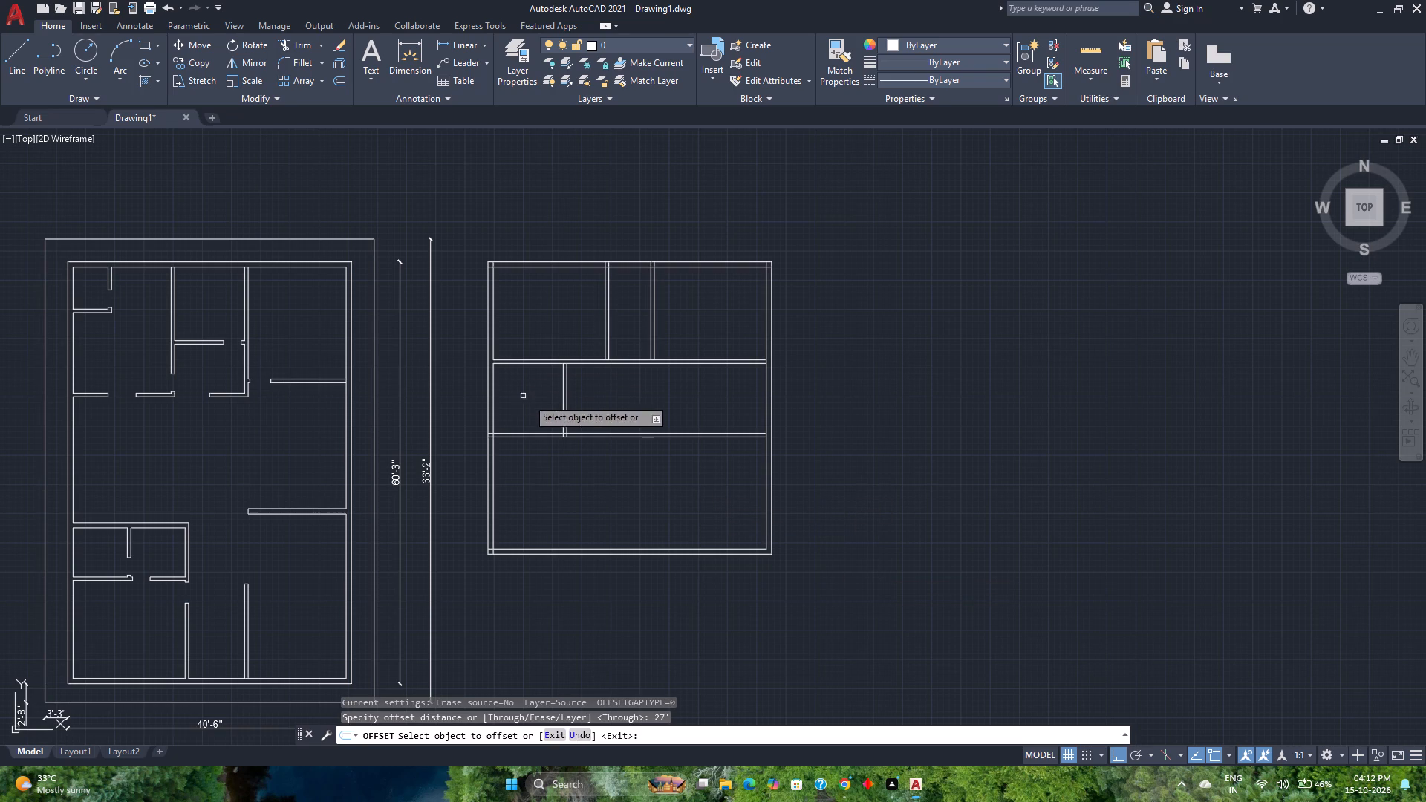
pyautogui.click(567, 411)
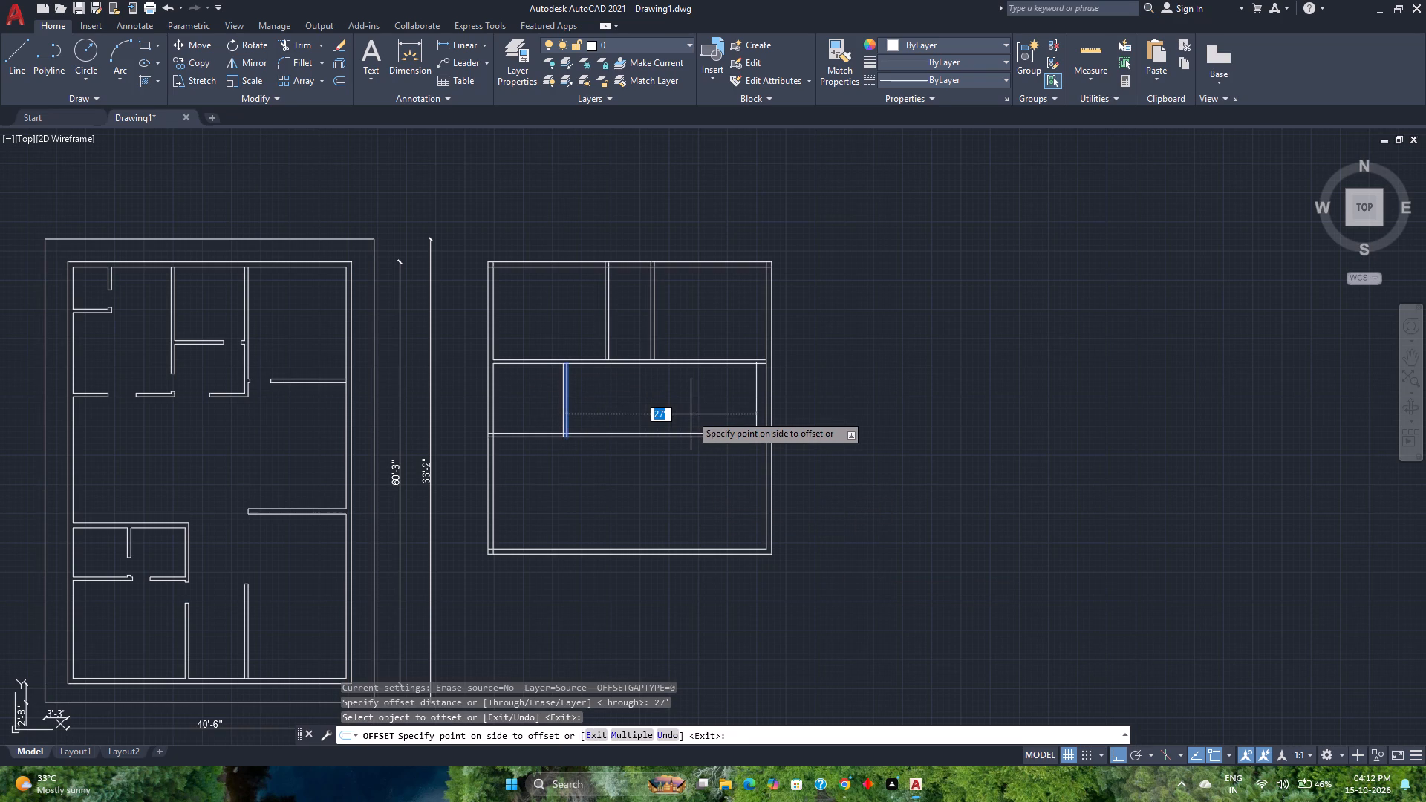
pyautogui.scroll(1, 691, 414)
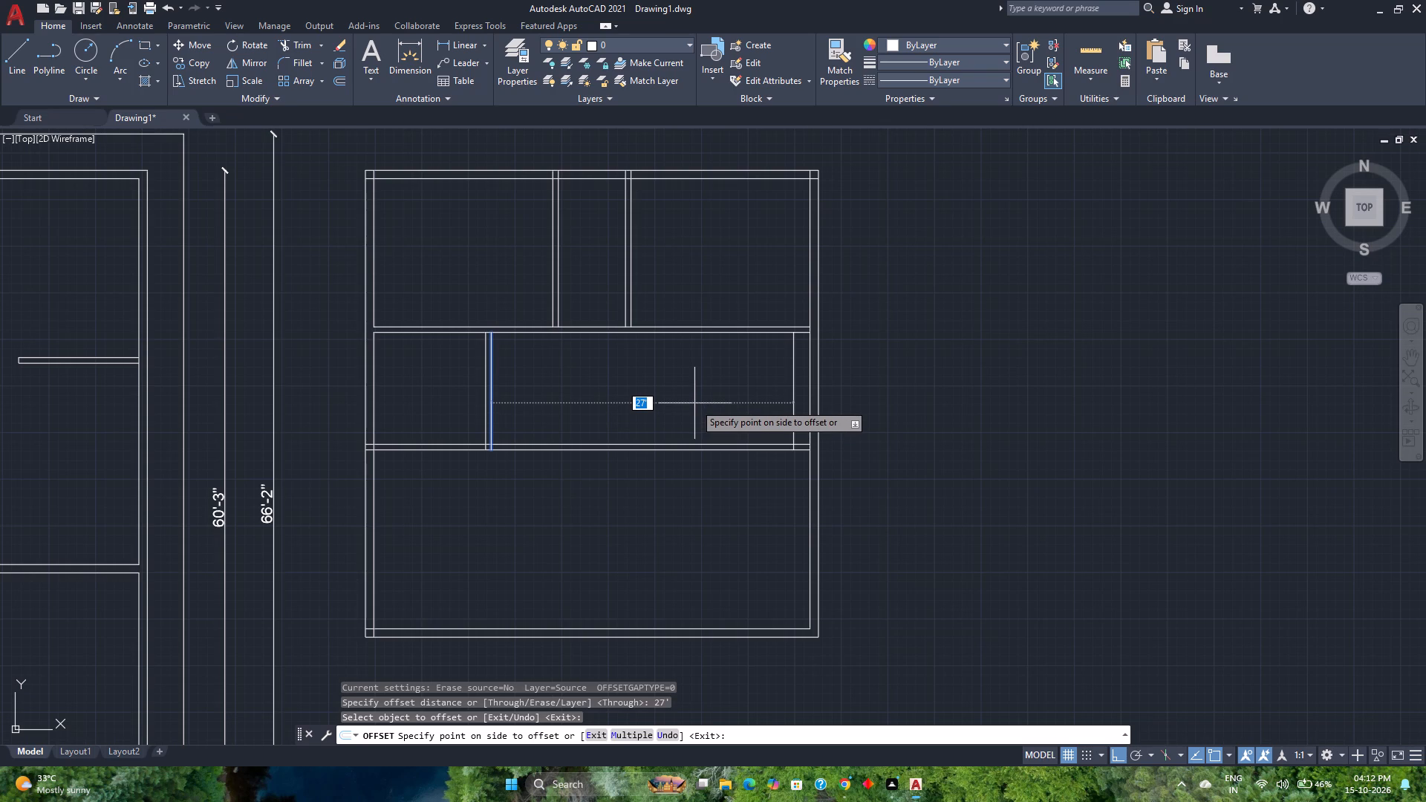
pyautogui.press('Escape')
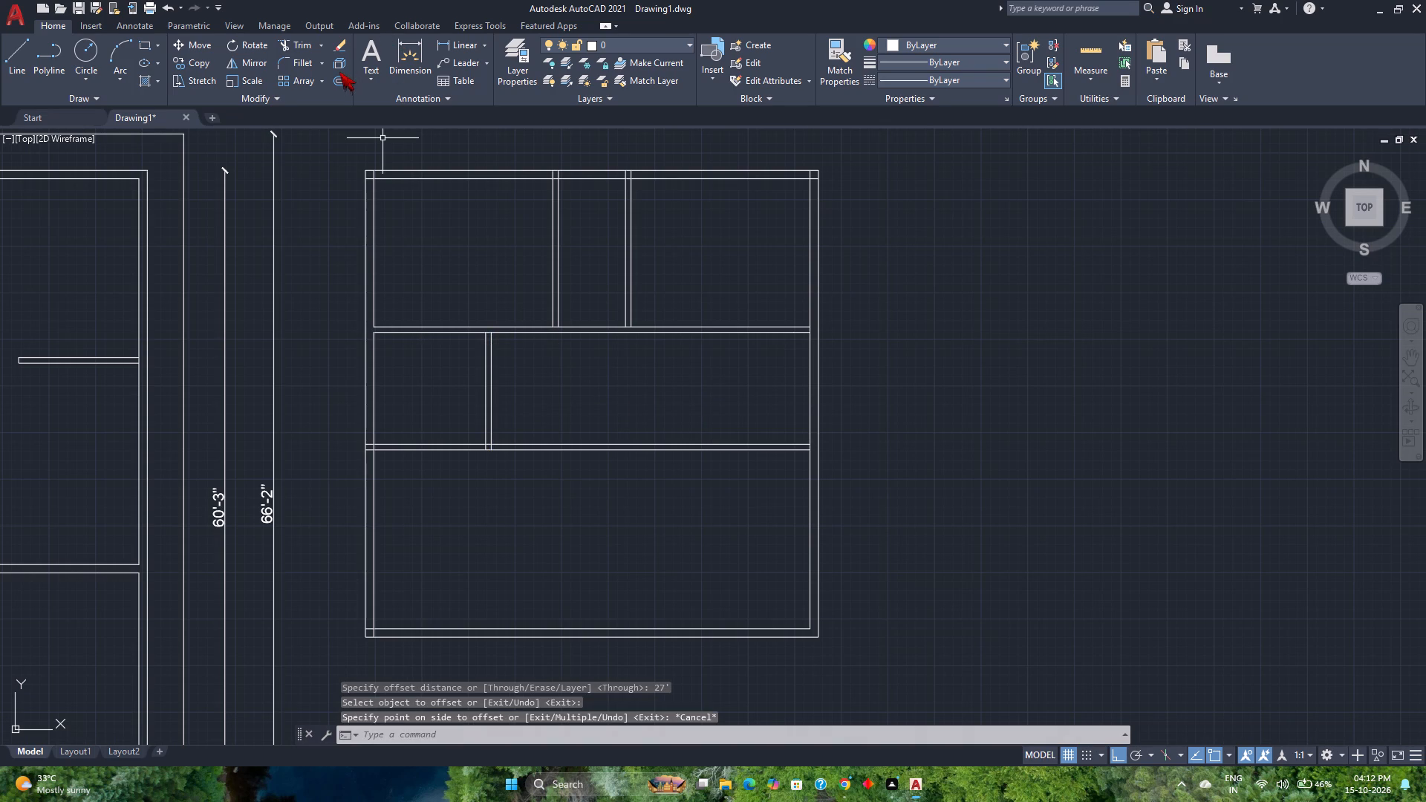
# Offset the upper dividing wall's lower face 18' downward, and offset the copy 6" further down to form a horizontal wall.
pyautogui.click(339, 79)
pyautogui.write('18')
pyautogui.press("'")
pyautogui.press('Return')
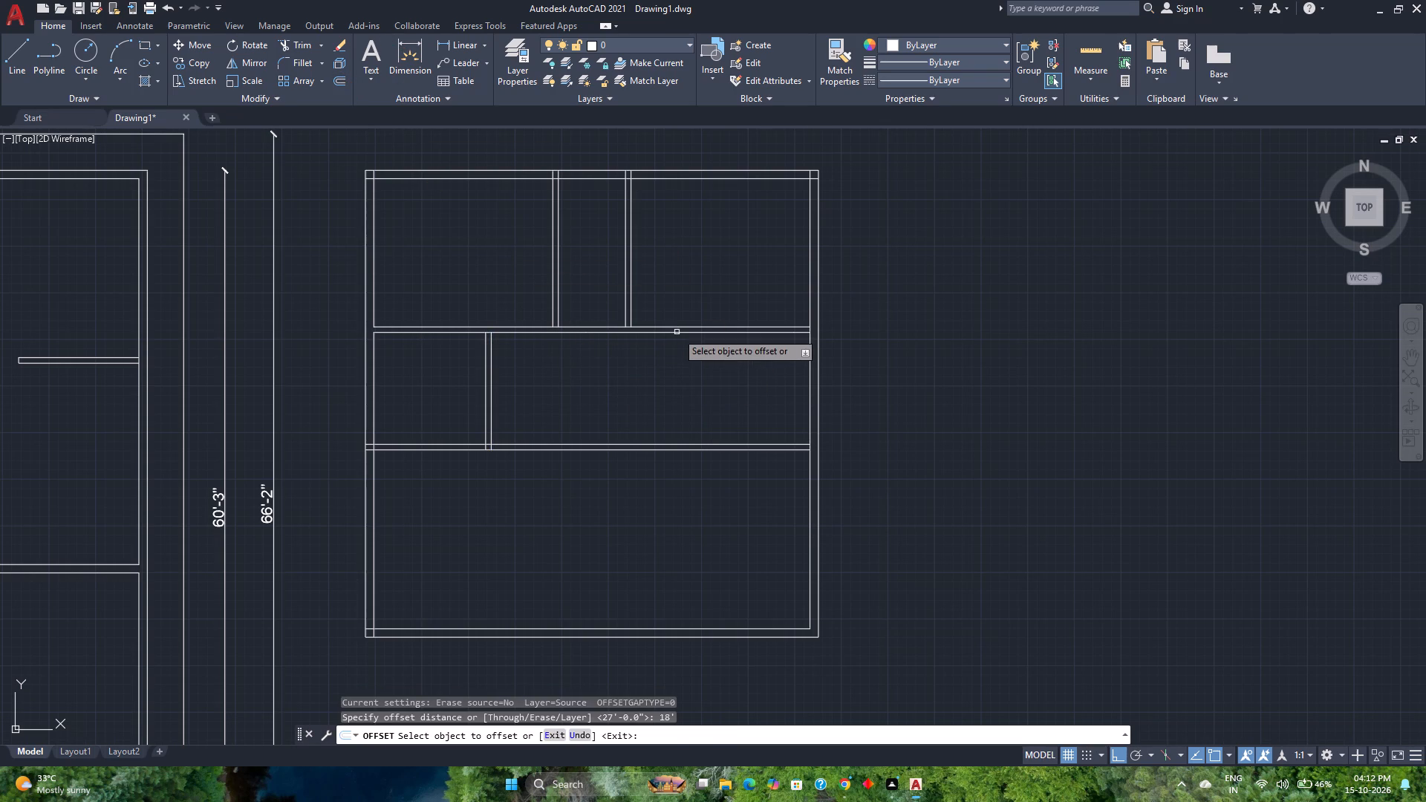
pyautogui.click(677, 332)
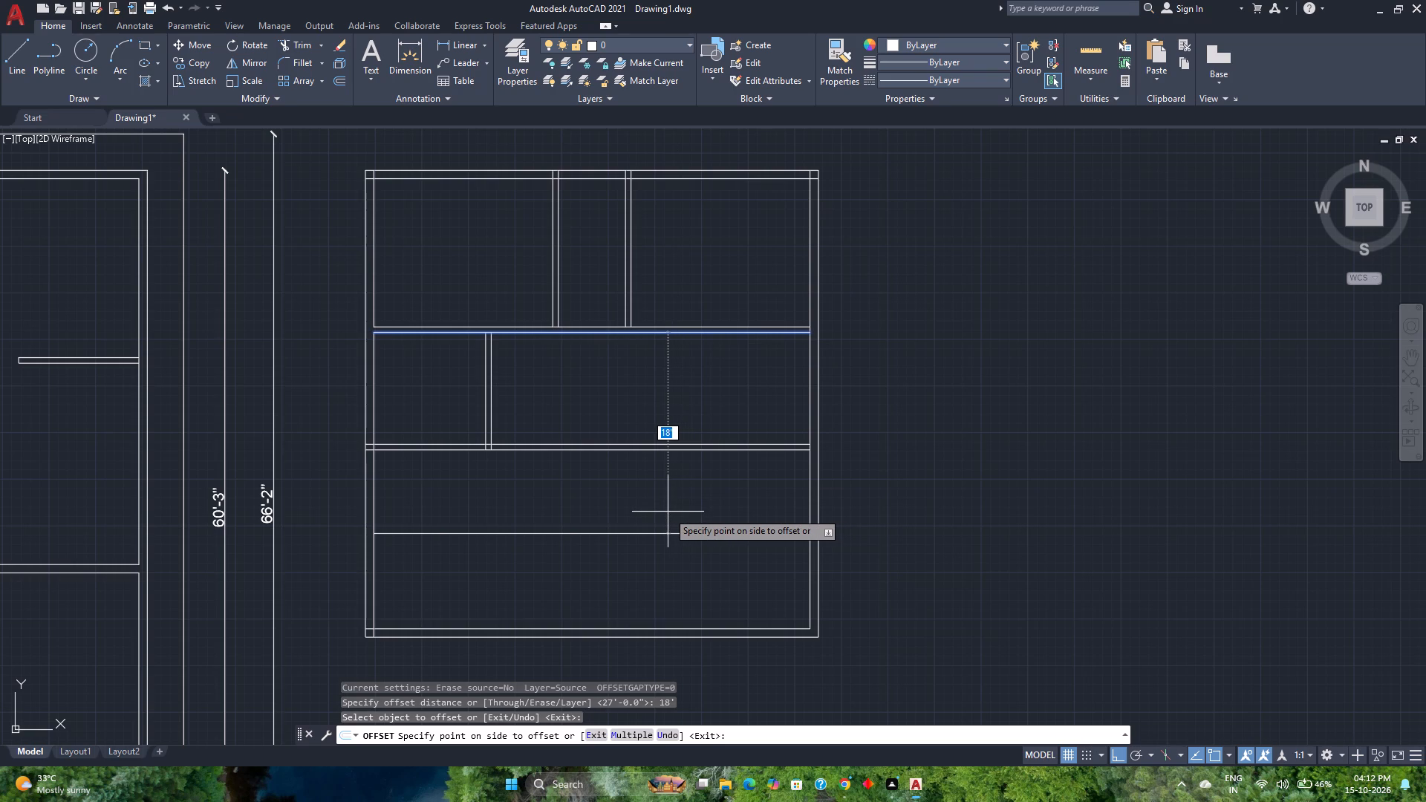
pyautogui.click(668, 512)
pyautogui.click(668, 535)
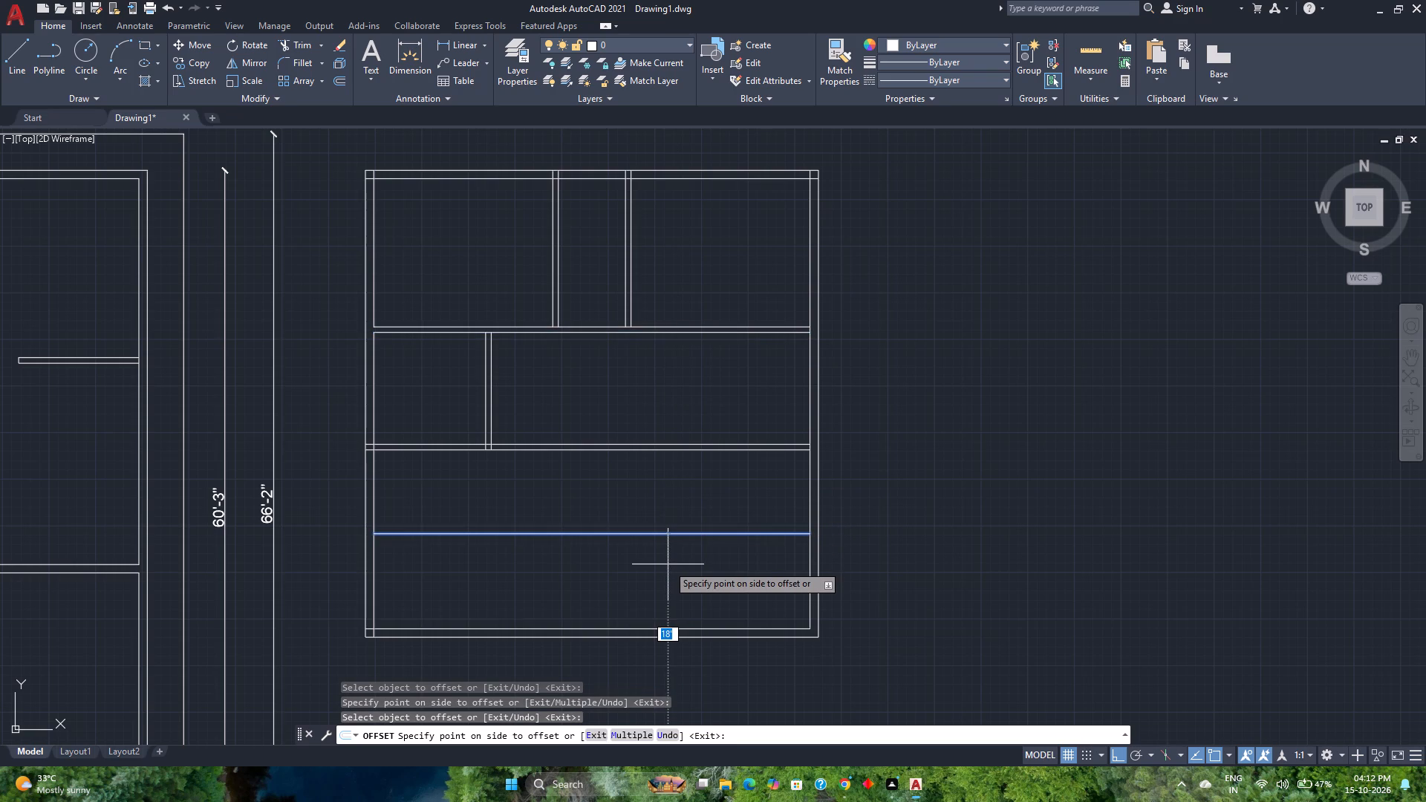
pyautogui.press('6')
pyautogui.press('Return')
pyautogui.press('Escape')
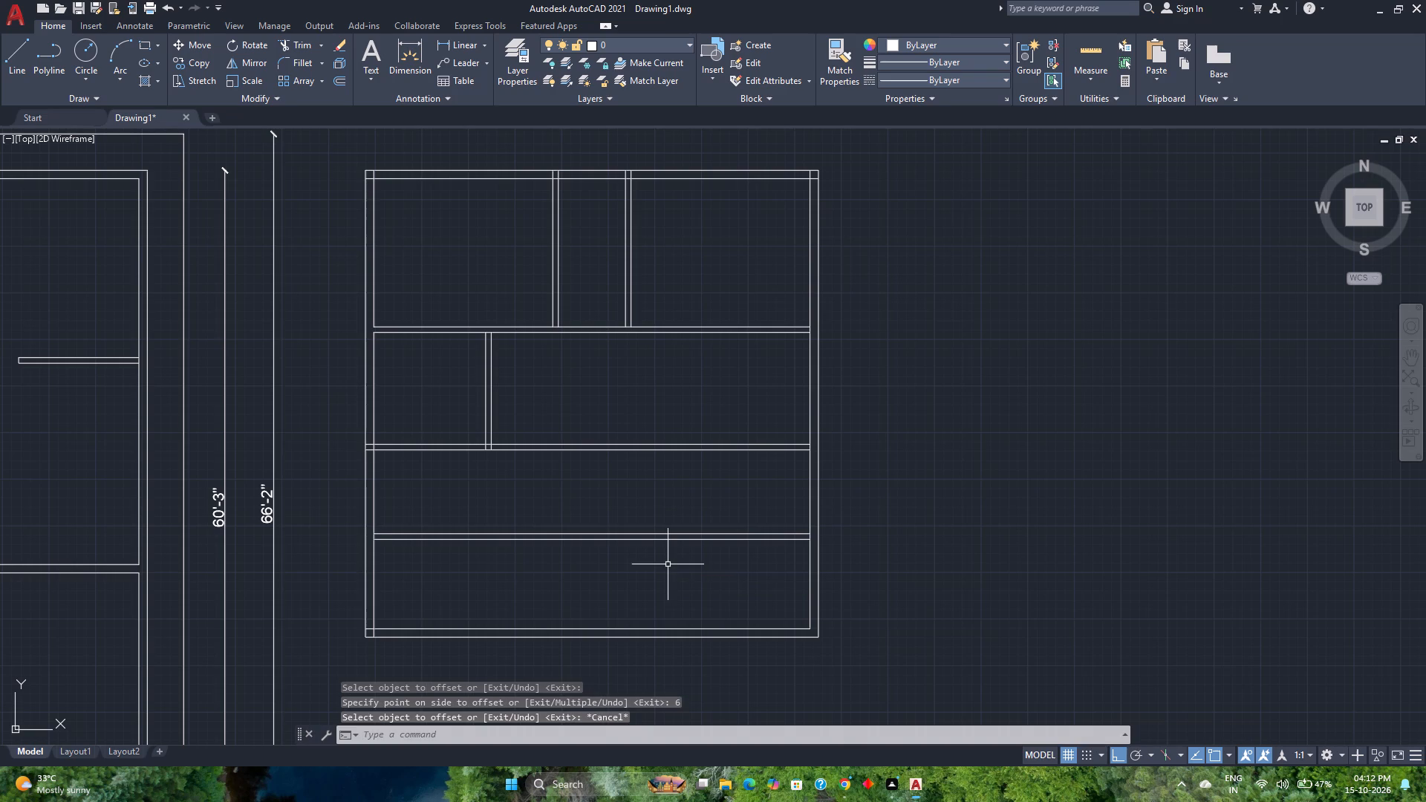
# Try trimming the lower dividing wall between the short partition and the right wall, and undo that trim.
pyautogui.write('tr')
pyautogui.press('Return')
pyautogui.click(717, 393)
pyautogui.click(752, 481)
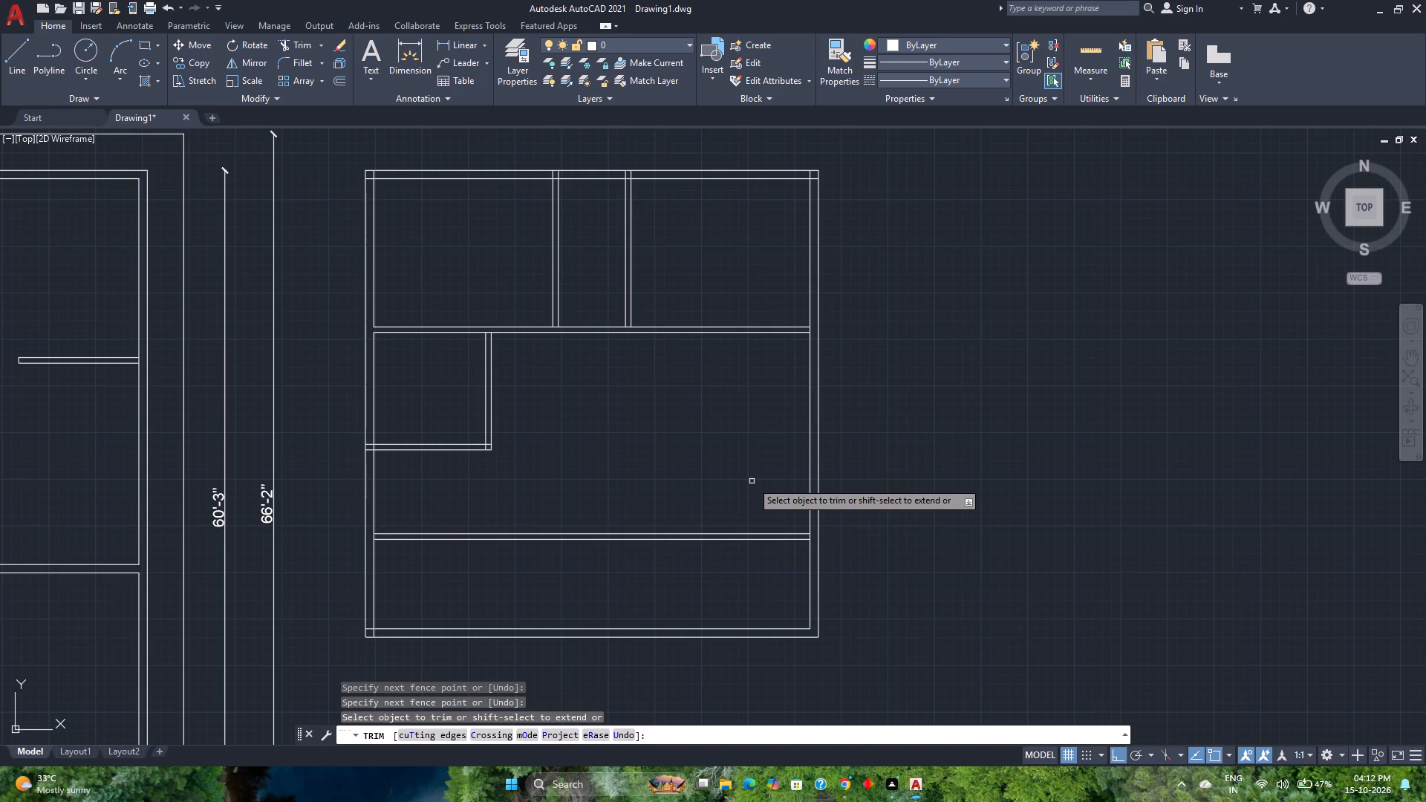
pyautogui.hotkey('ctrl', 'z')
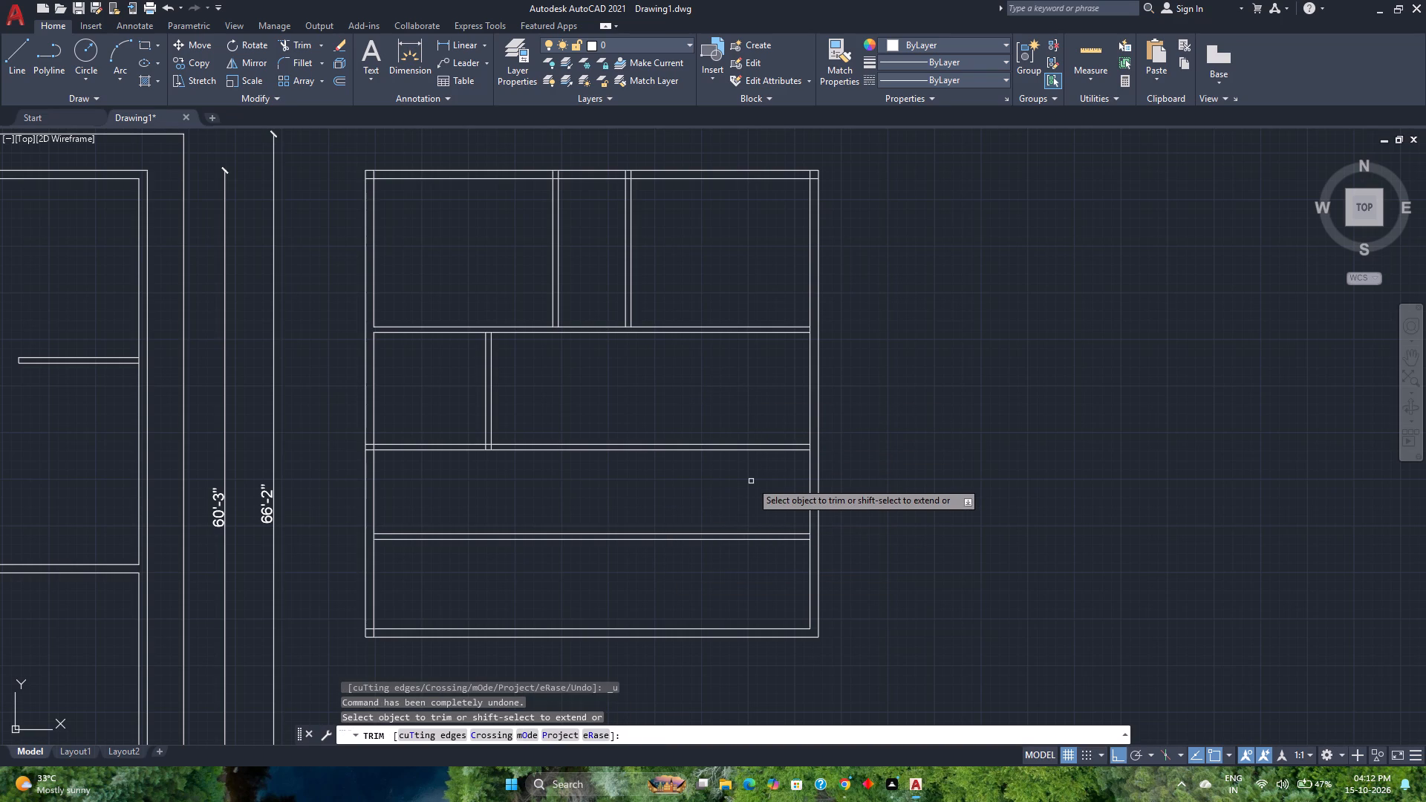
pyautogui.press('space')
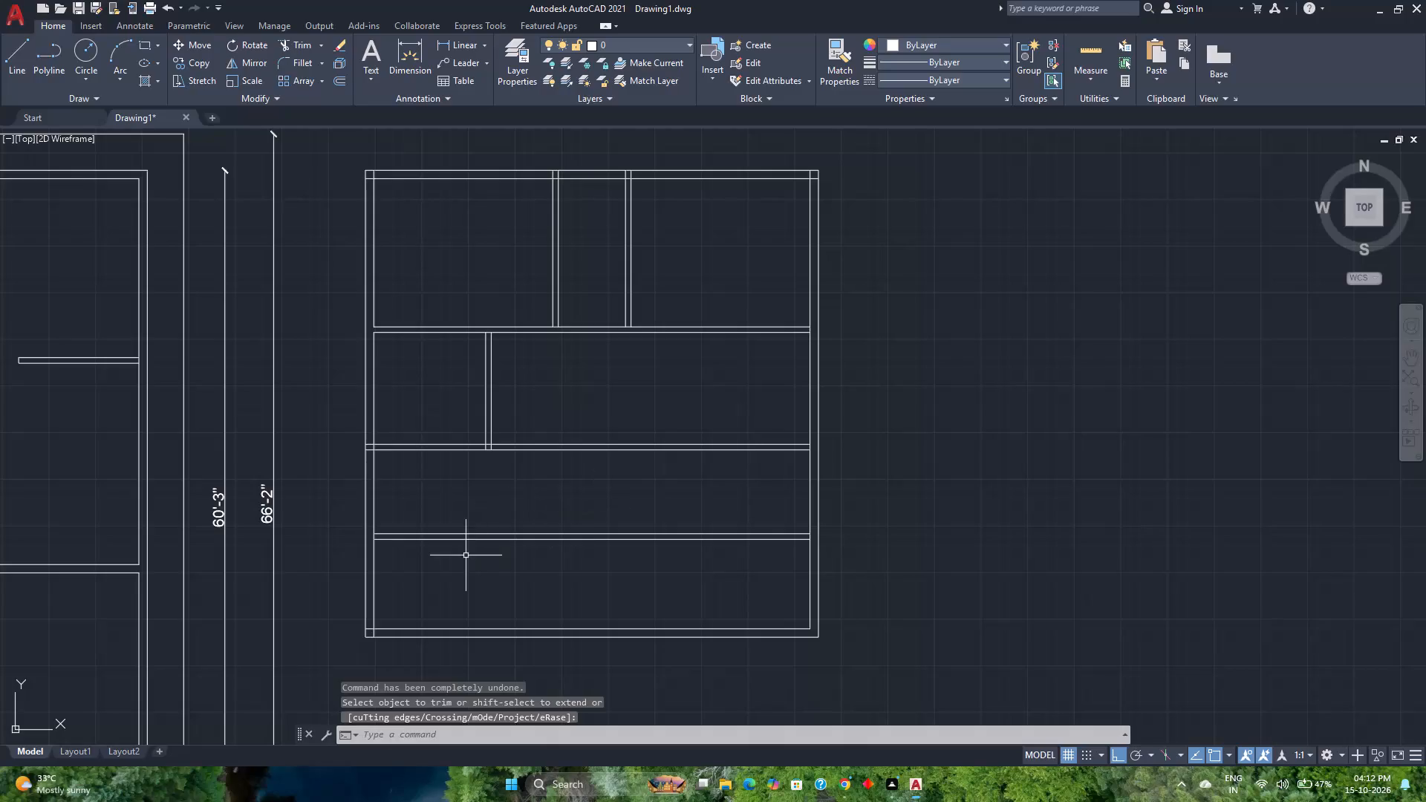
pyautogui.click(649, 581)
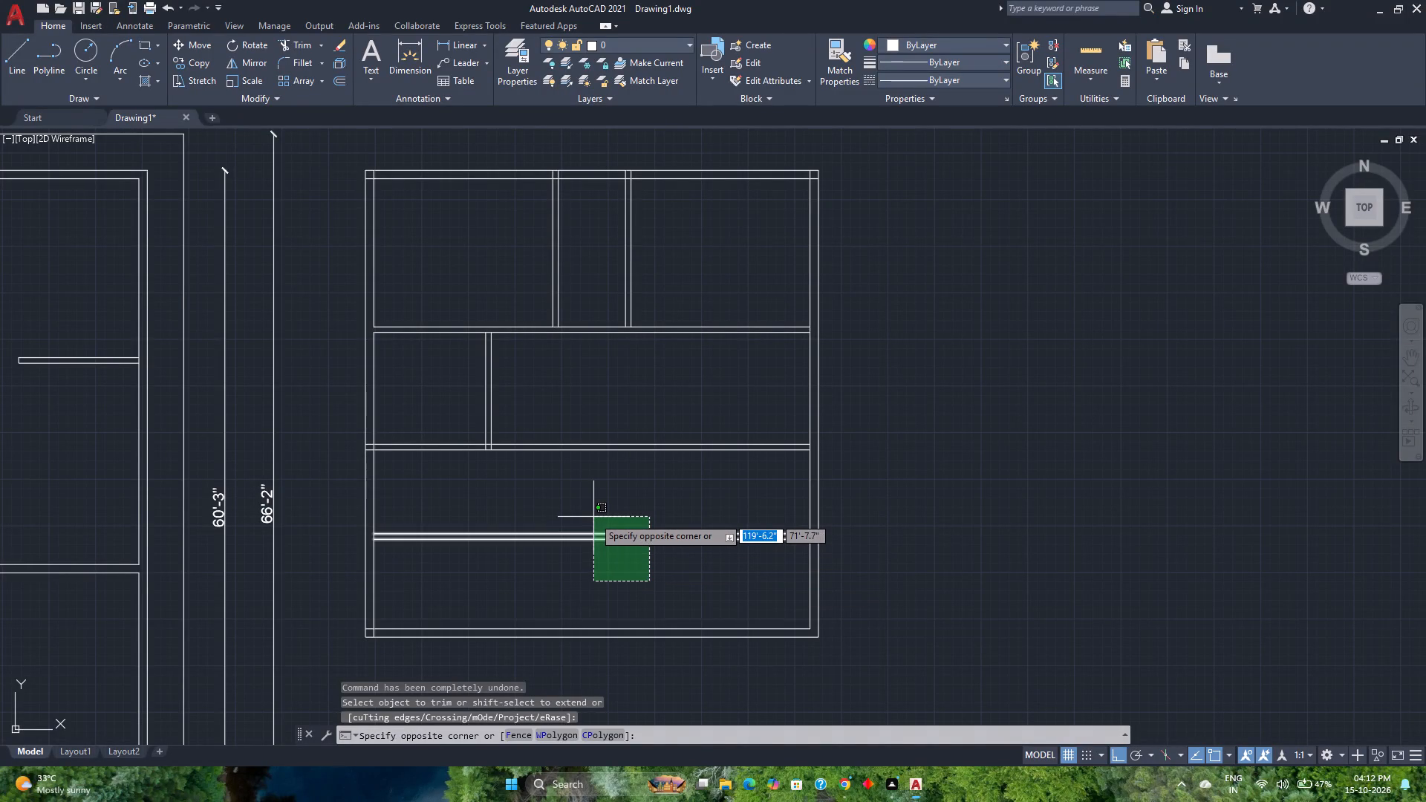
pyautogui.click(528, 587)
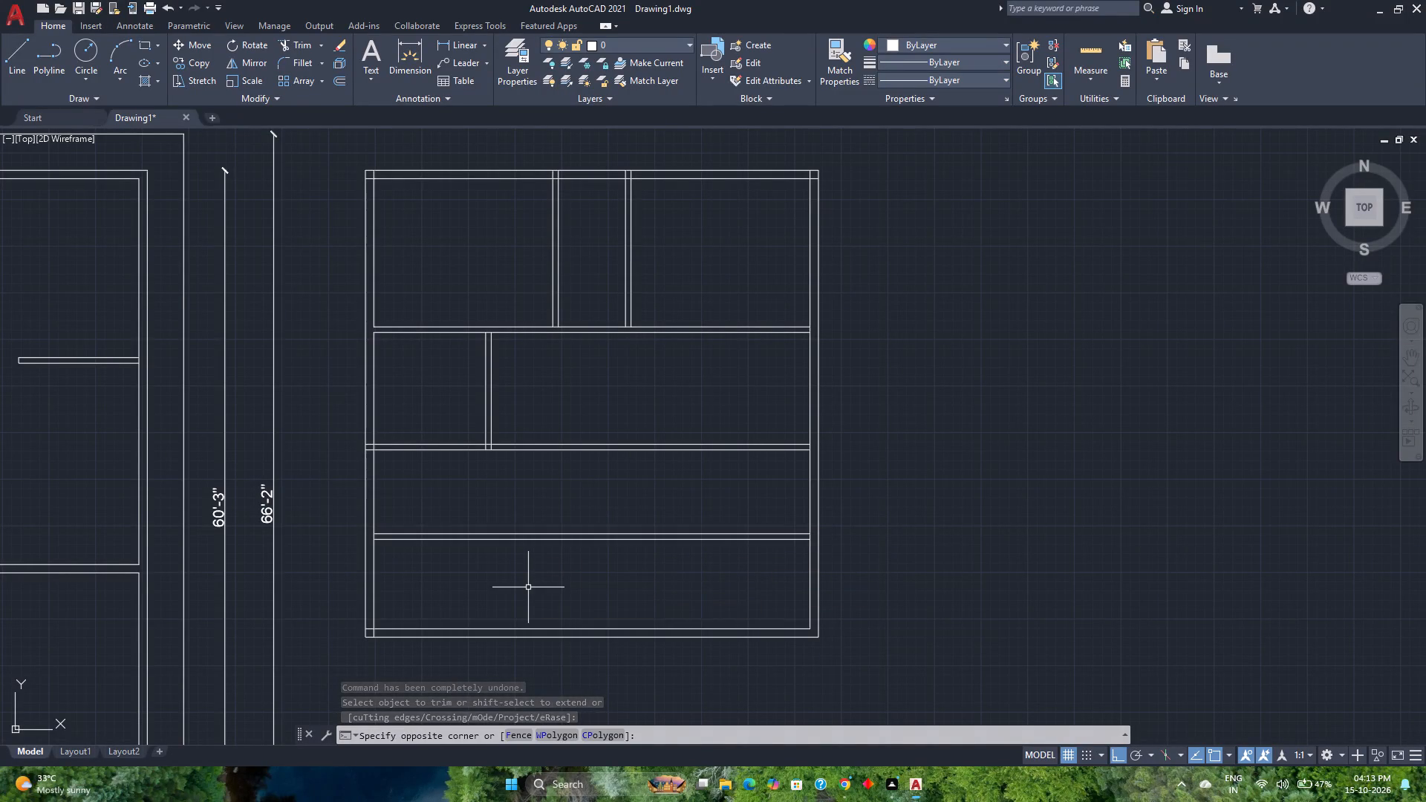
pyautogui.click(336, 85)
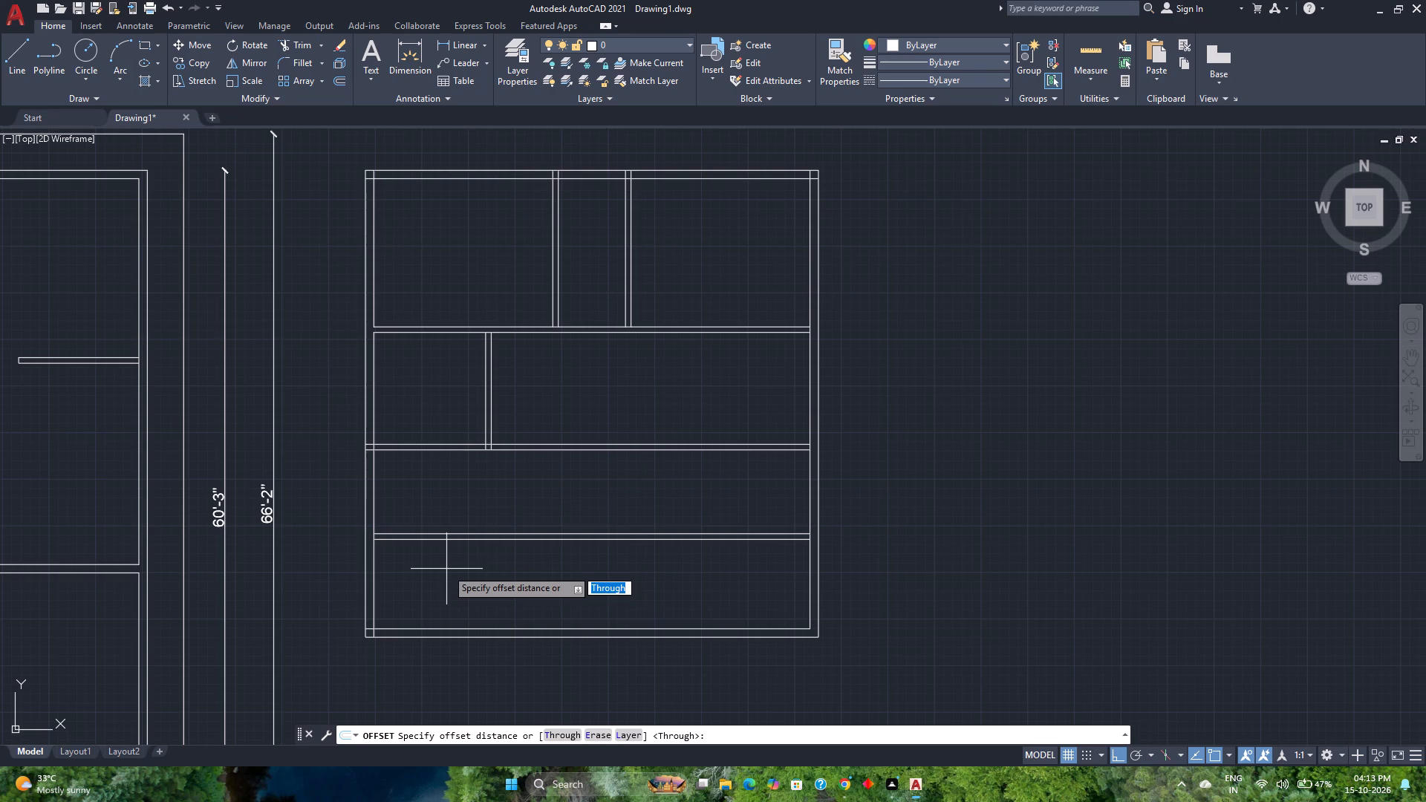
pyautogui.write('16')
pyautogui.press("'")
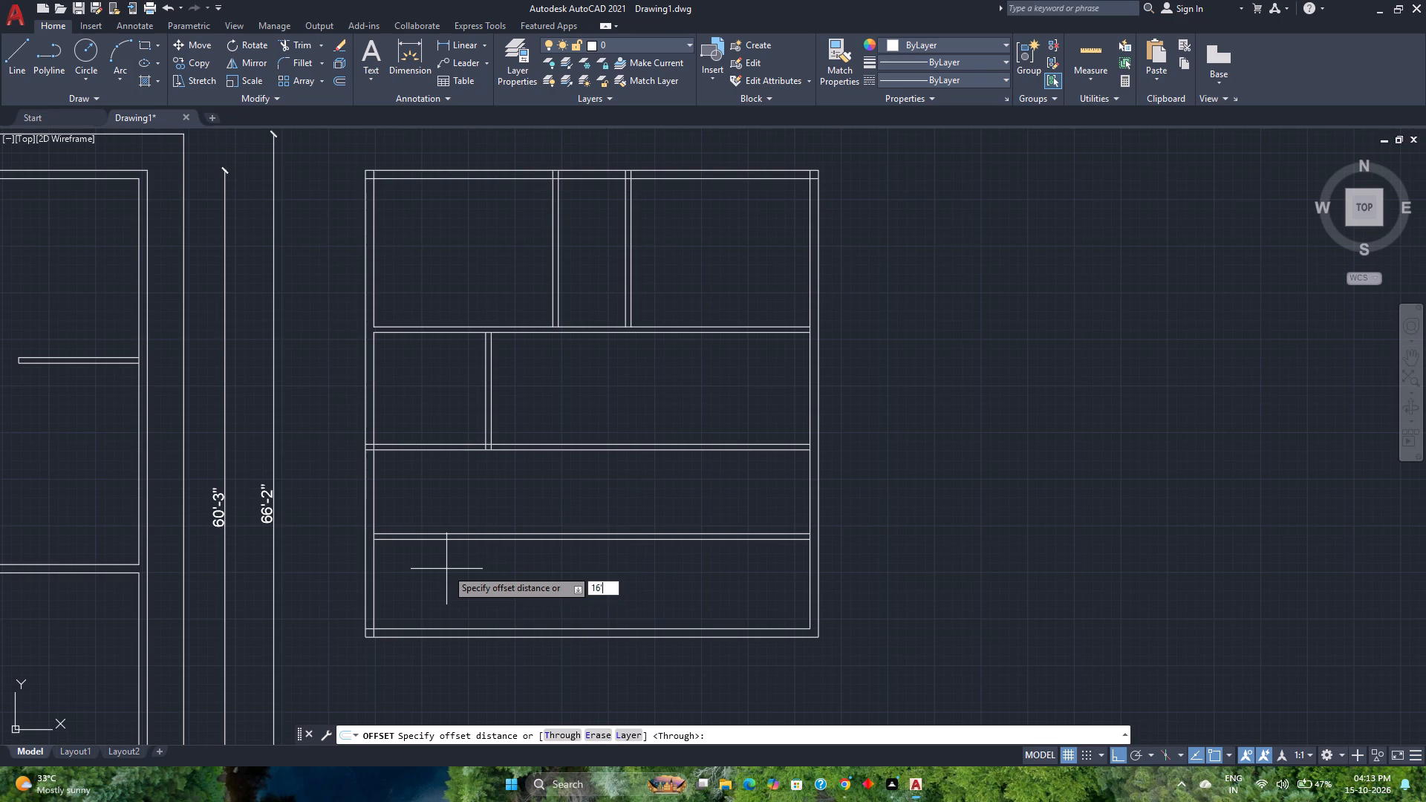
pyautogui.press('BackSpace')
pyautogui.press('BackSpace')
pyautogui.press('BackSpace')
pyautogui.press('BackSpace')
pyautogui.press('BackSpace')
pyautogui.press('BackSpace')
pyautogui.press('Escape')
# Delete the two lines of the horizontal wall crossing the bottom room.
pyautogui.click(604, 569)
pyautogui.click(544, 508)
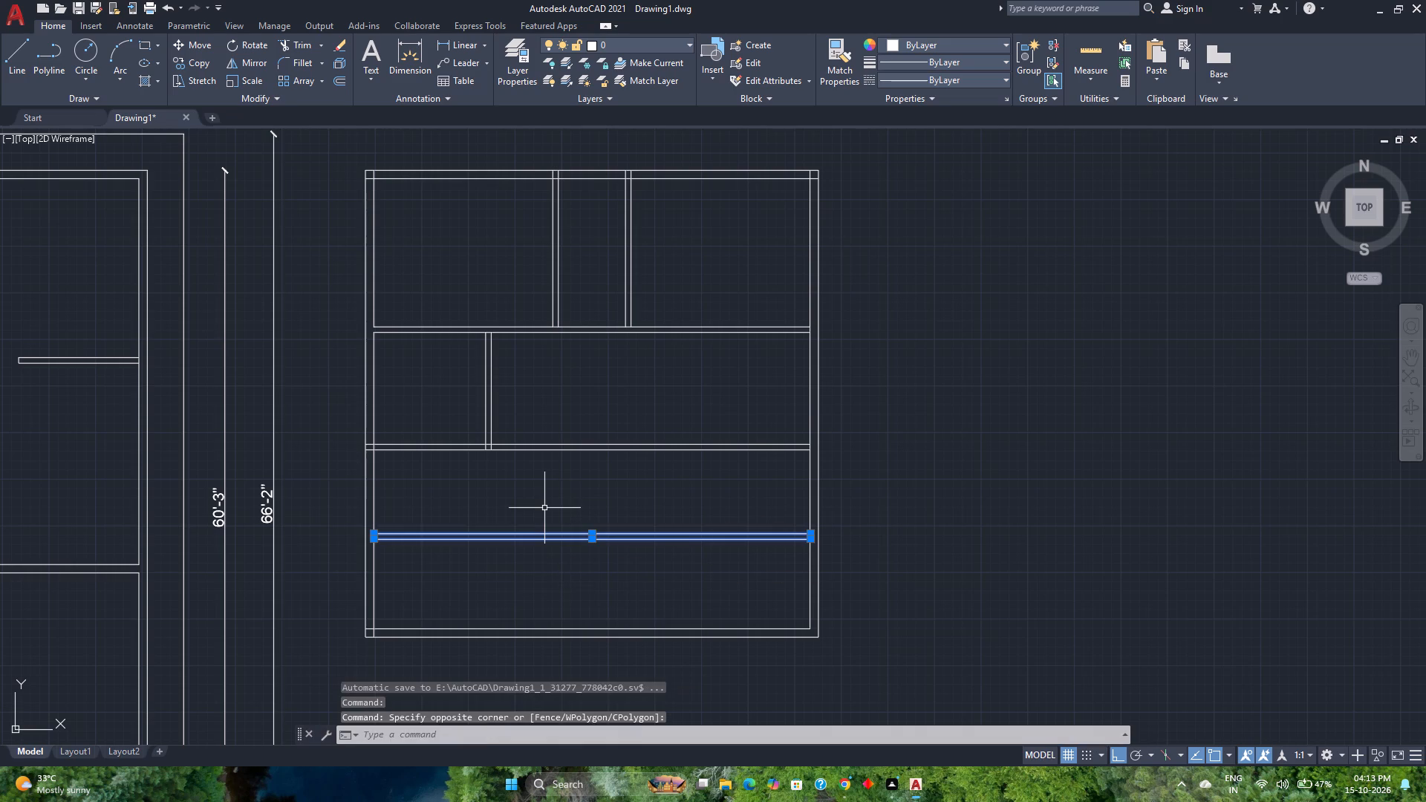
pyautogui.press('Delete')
# Quick-measure the inside width and height of the bottom room.
pyautogui.click(1094, 53)
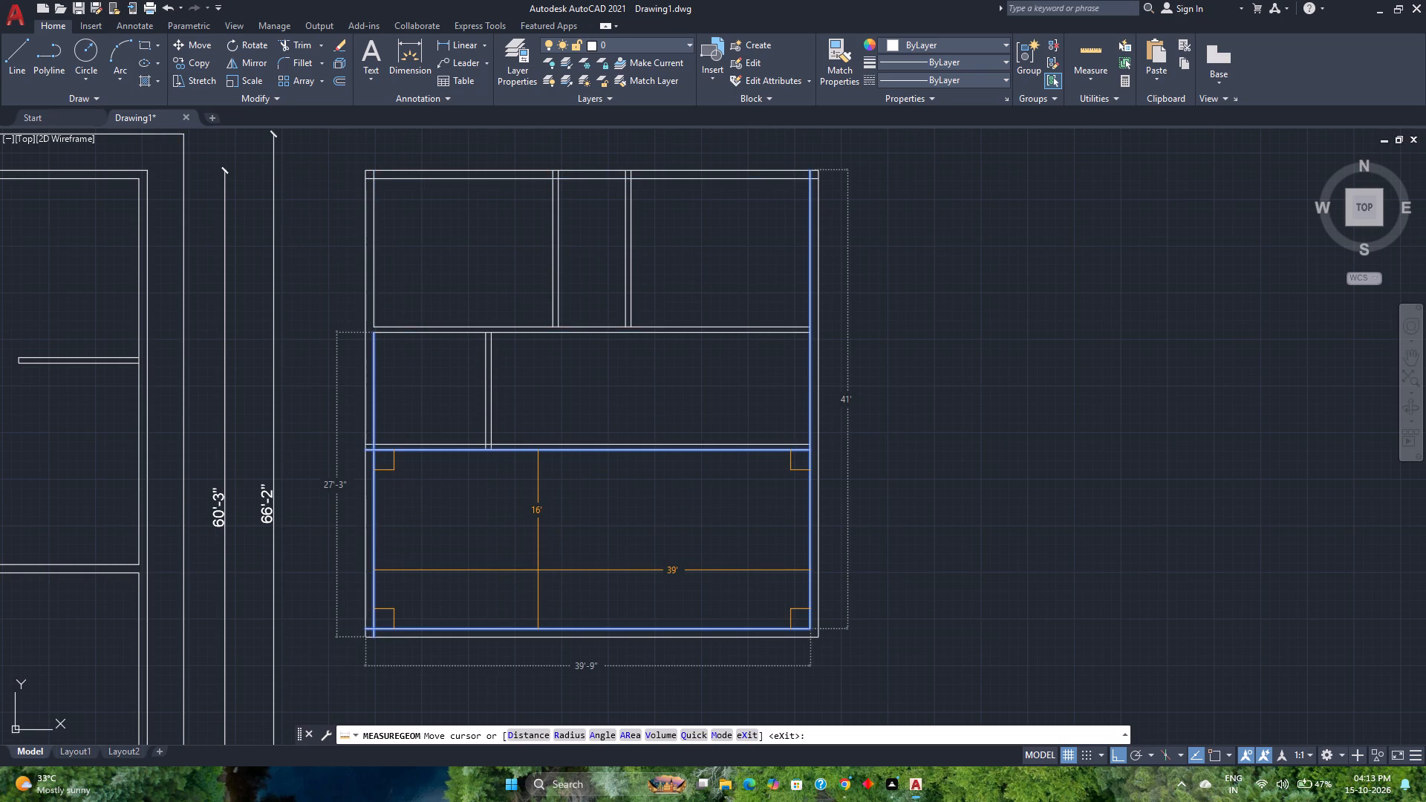
pyautogui.press('Escape')
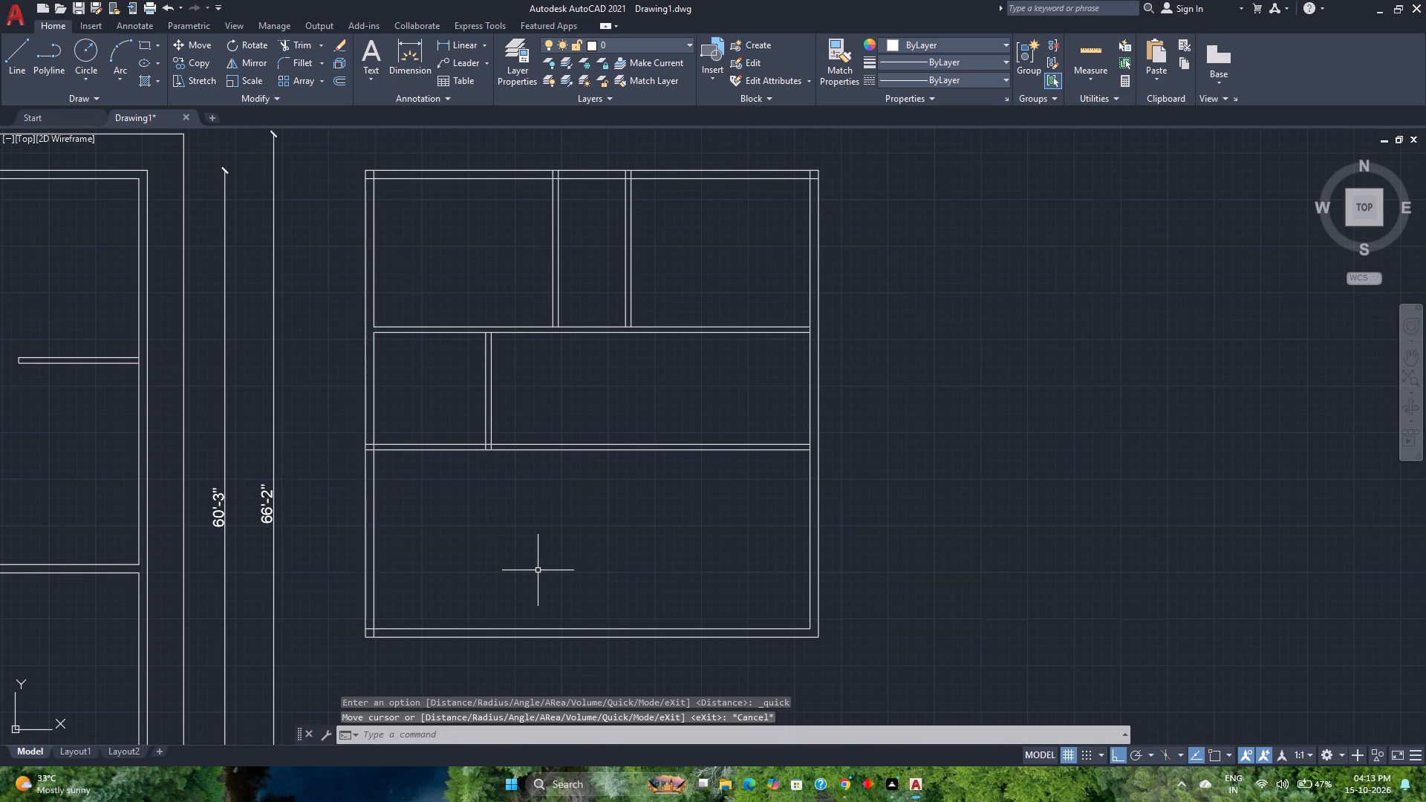
# Move both lines of the bottom outer wall up by 2'.
pyautogui.click(534, 659)
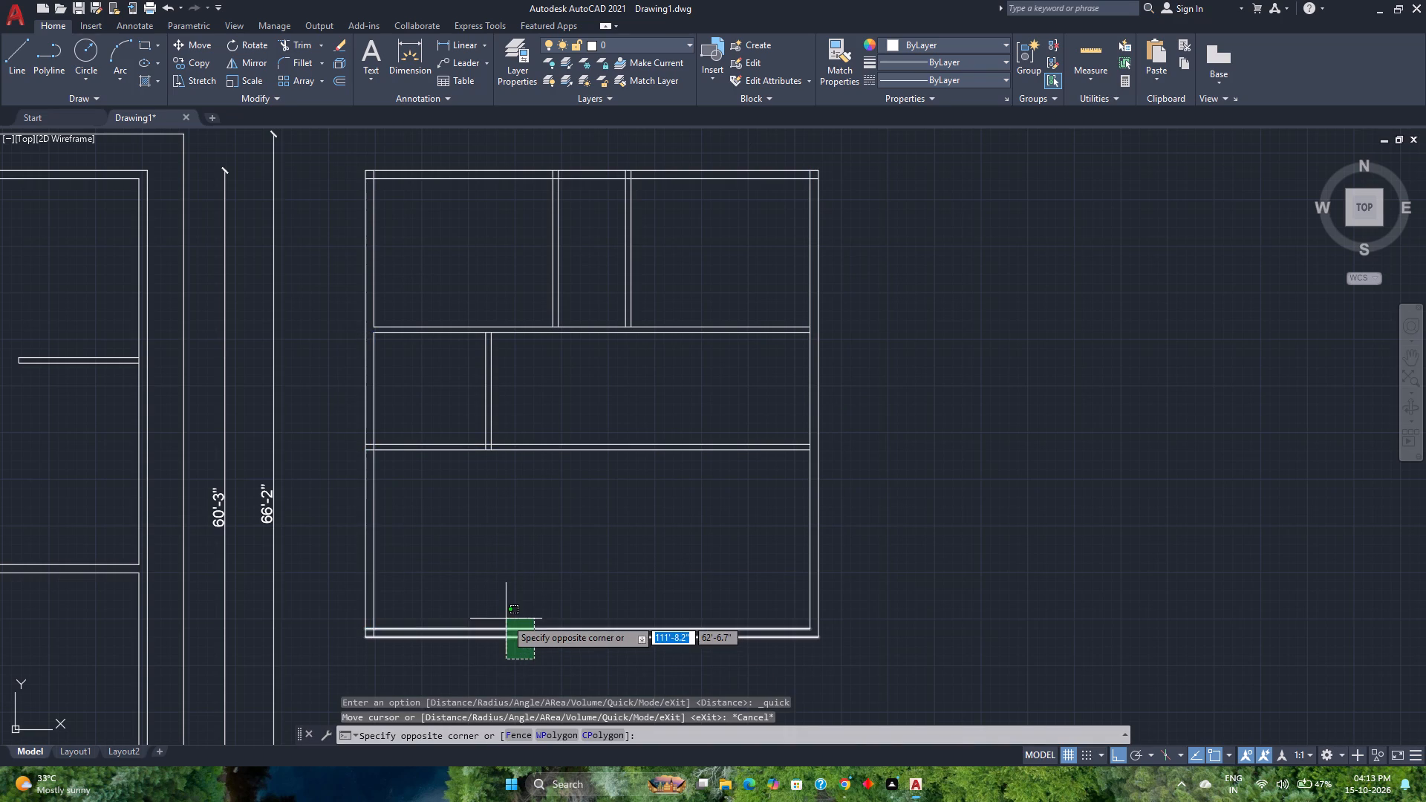
pyautogui.click(506, 619)
pyautogui.click(215, 47)
pyautogui.click(212, 47)
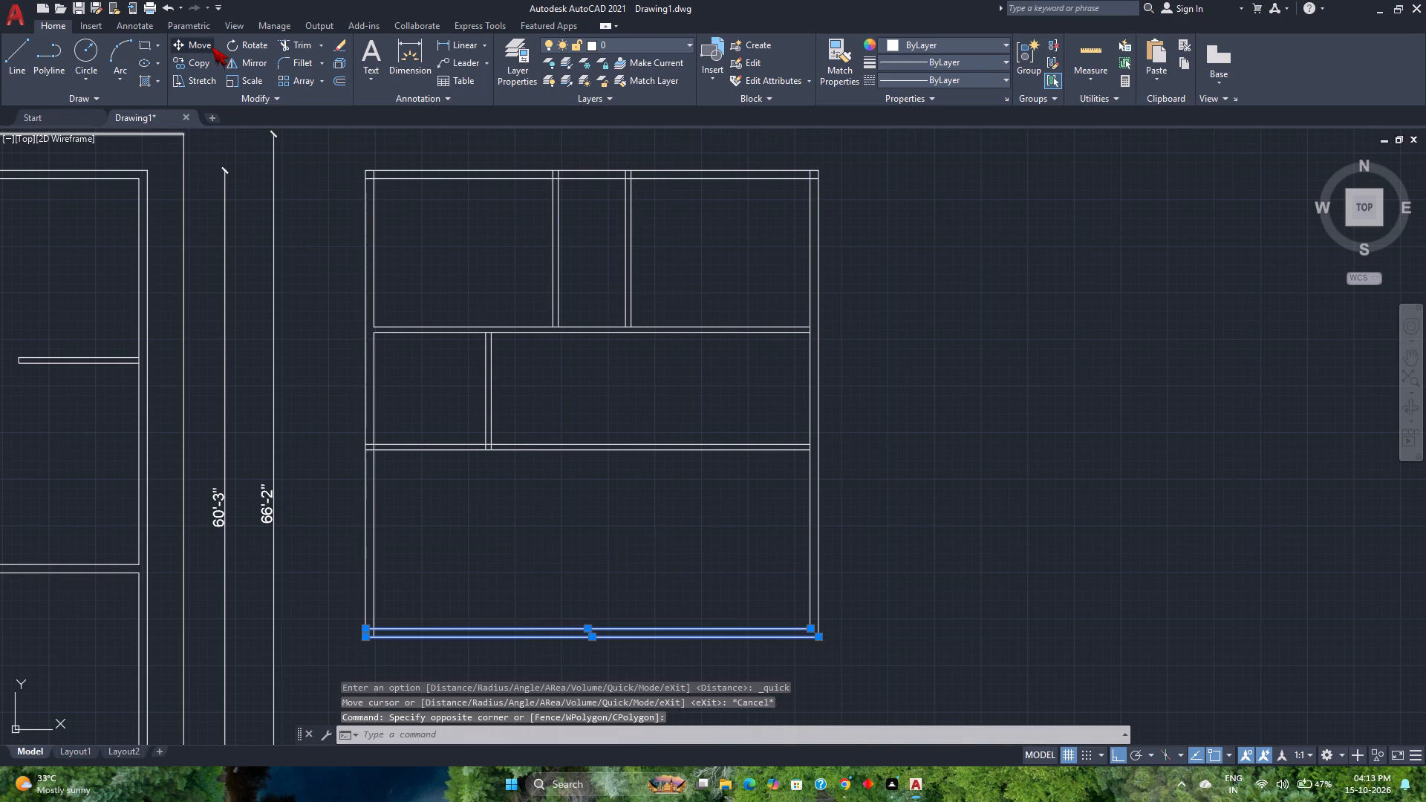
pyautogui.click(366, 627)
pyautogui.write("2'")
pyautogui.press('Return')
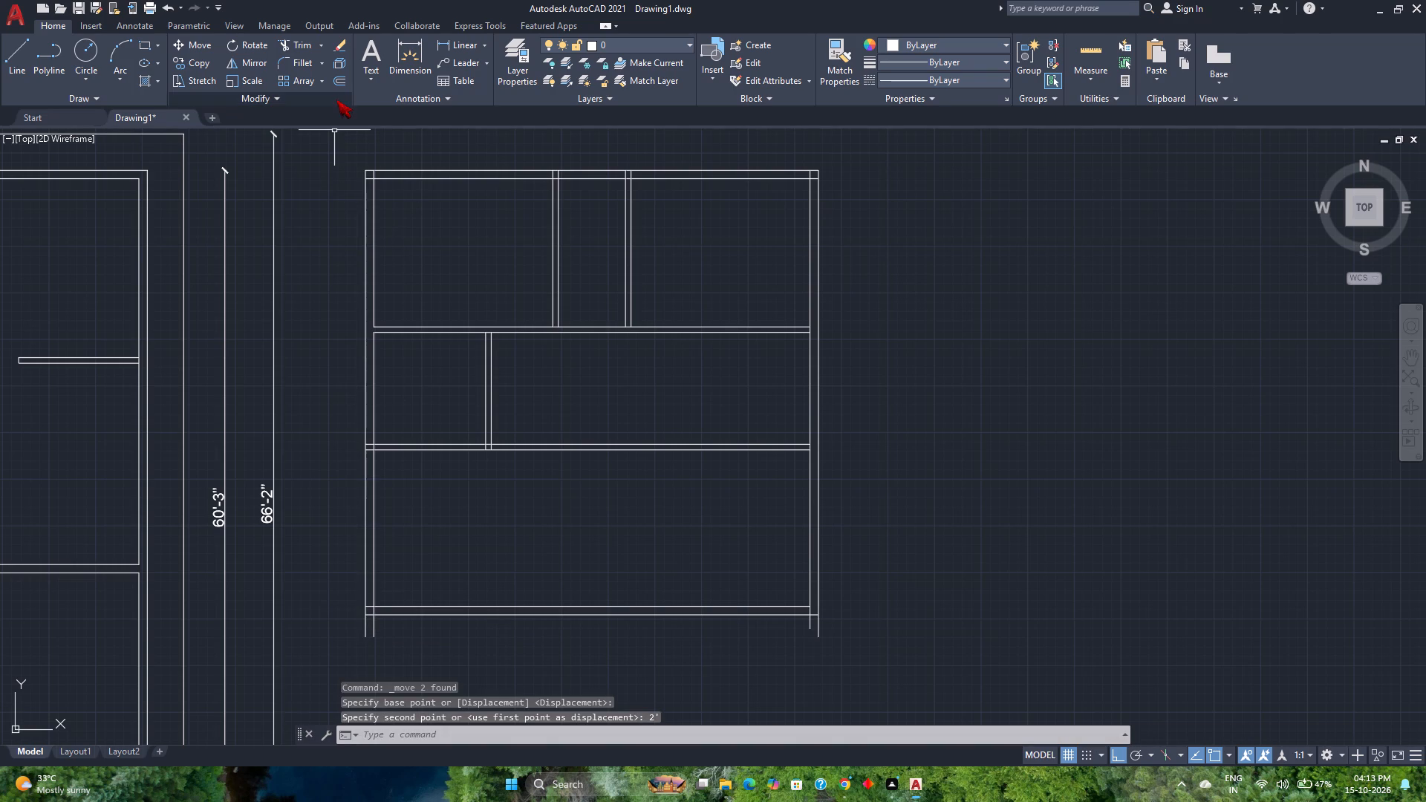
# Offset the left wall's inner line 16' into the layout and offset the copy by 6 to form a vertical partition.
pyautogui.click(342, 82)
pyautogui.write("16'")
pyautogui.press('Return')
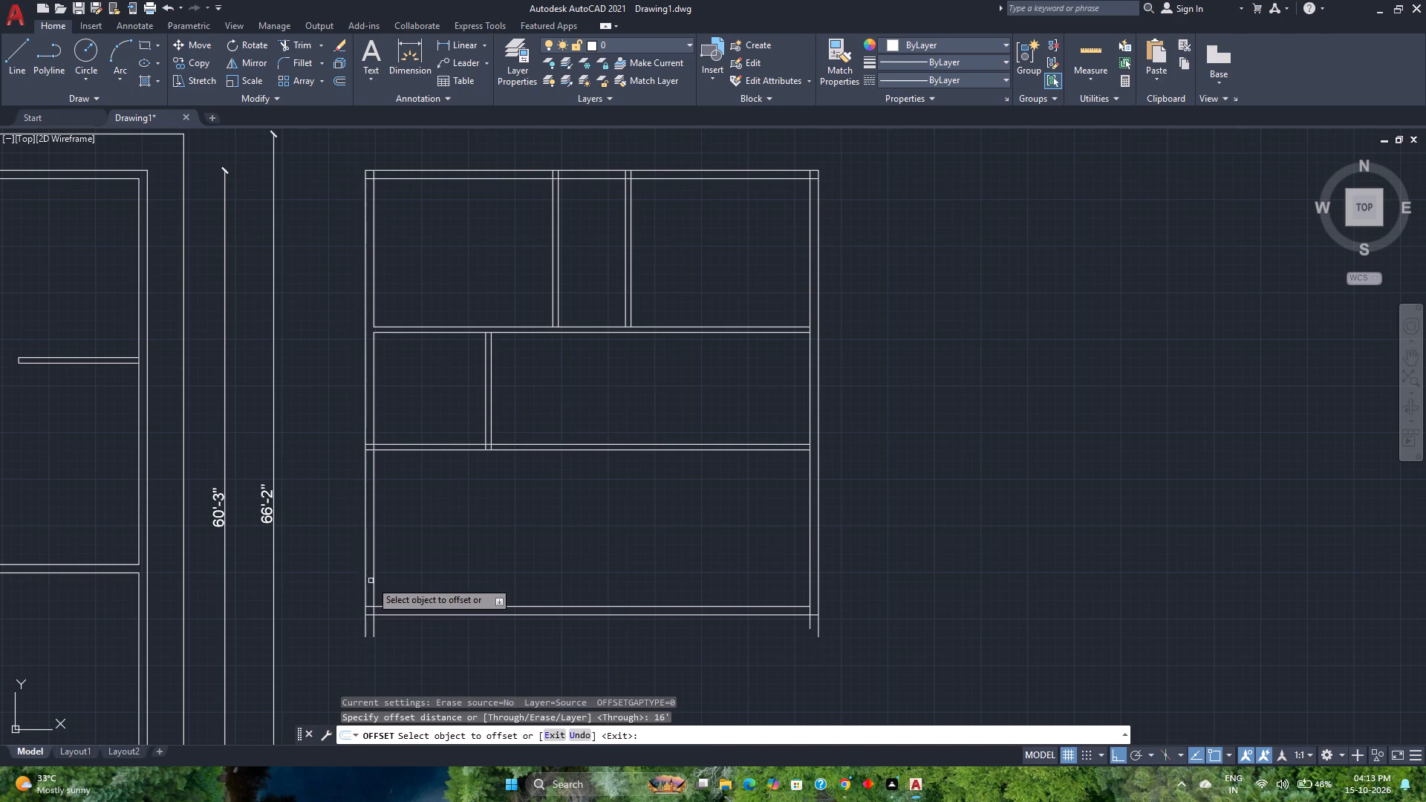
pyautogui.scroll(-2, 371, 581)
pyautogui.scroll(1, 371, 581)
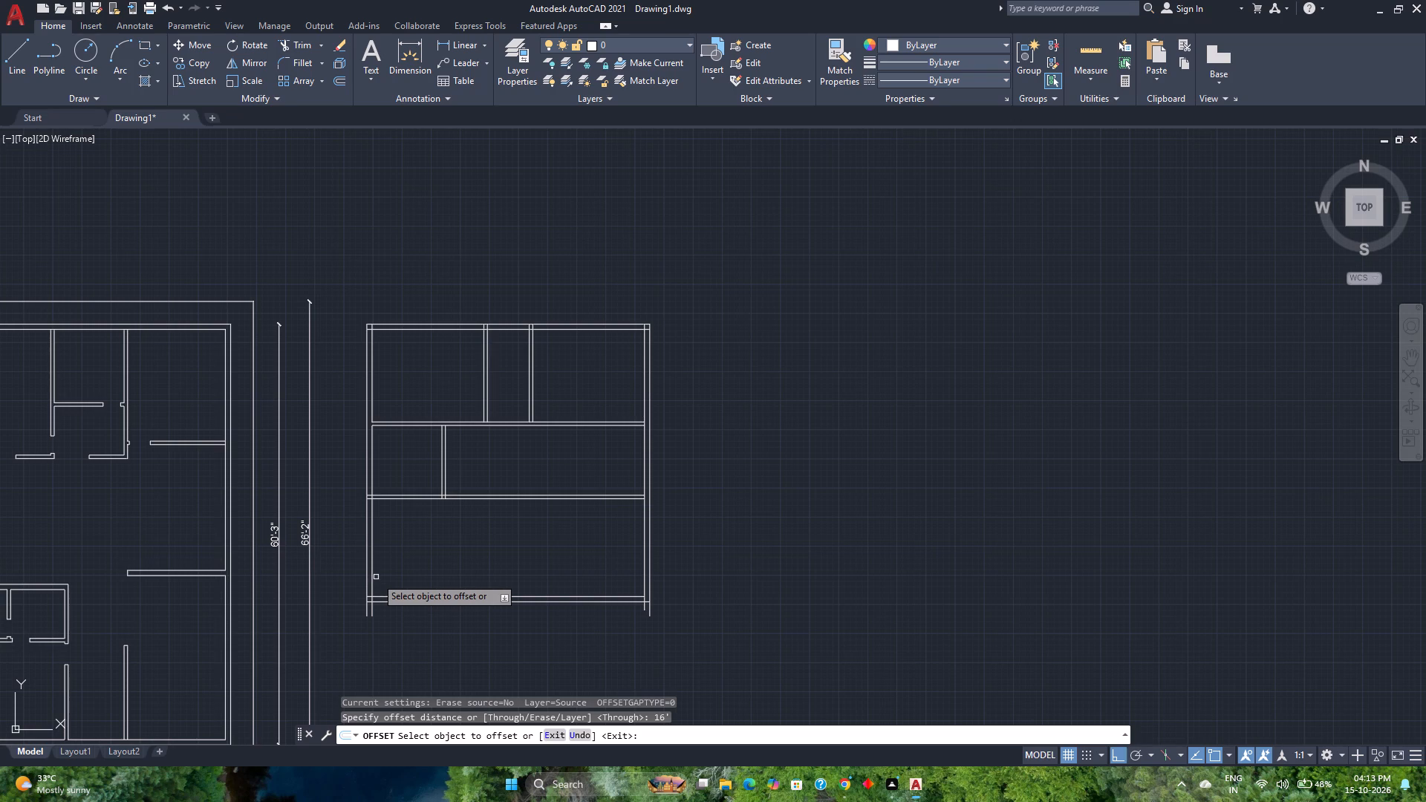
pyautogui.click(373, 578)
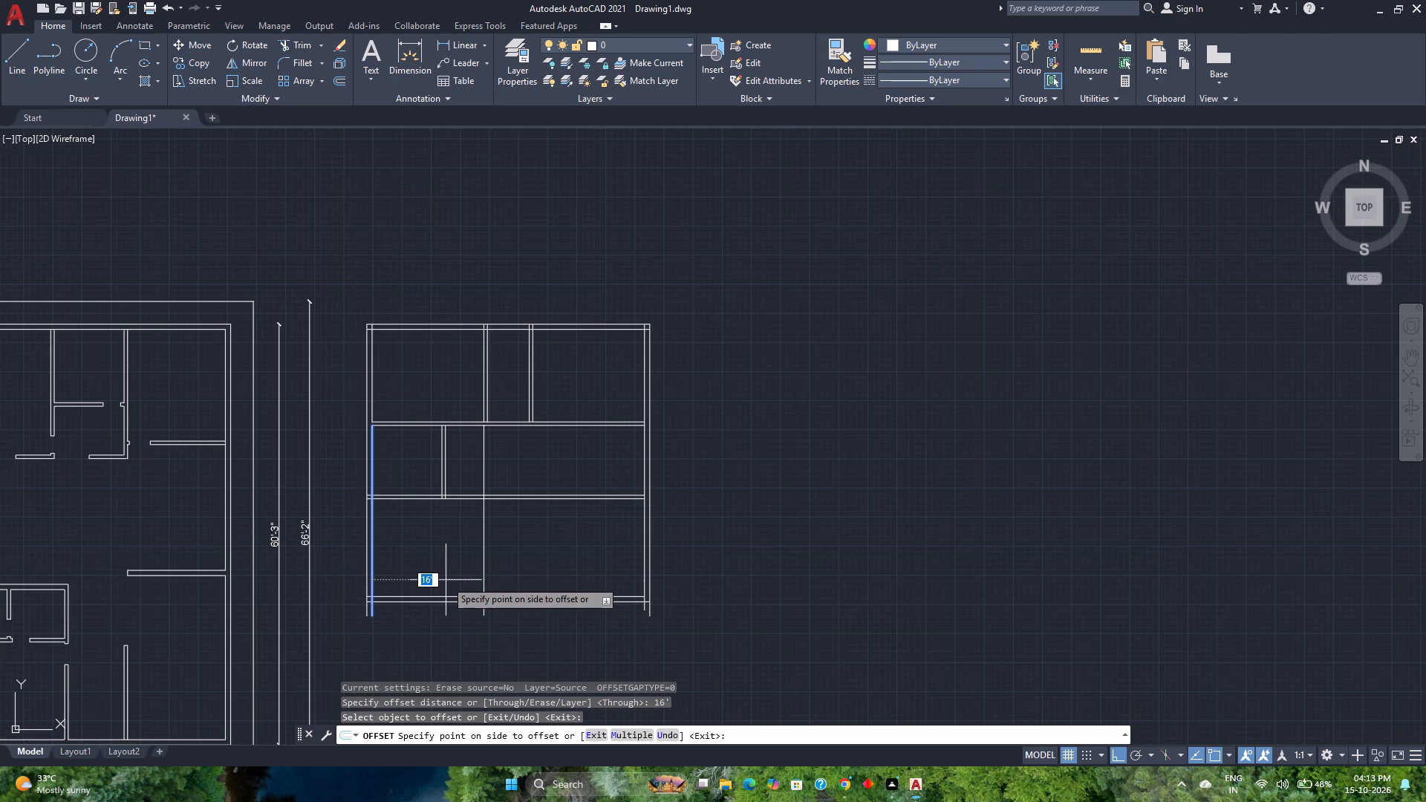
pyautogui.click(446, 580)
pyautogui.click(483, 556)
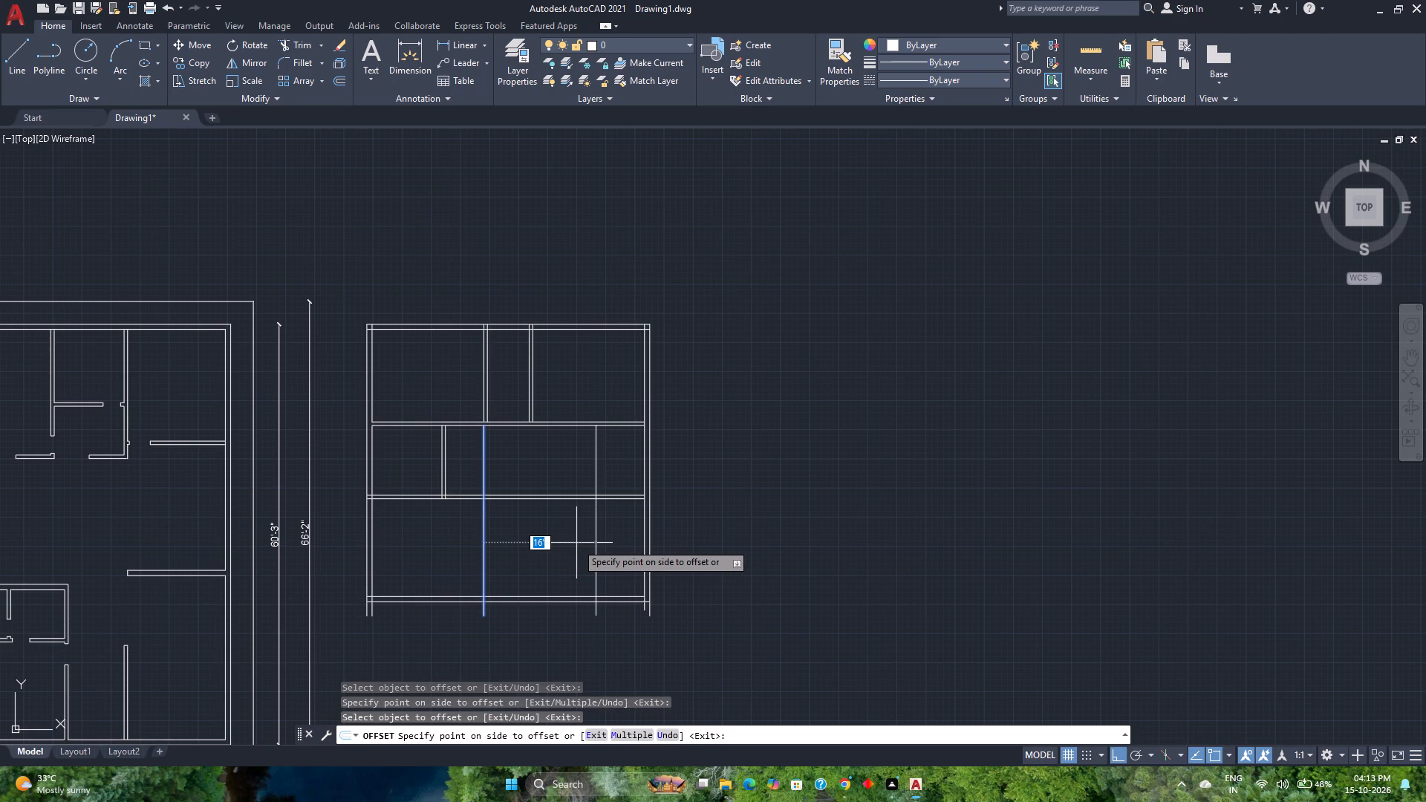
pyautogui.press('6')
pyautogui.press('Return')
pyautogui.press('Escape')
# Trim the ends of the left outer wall and the new partition that project below the bottom outer wall.
pyautogui.scroll(2, 576, 543)
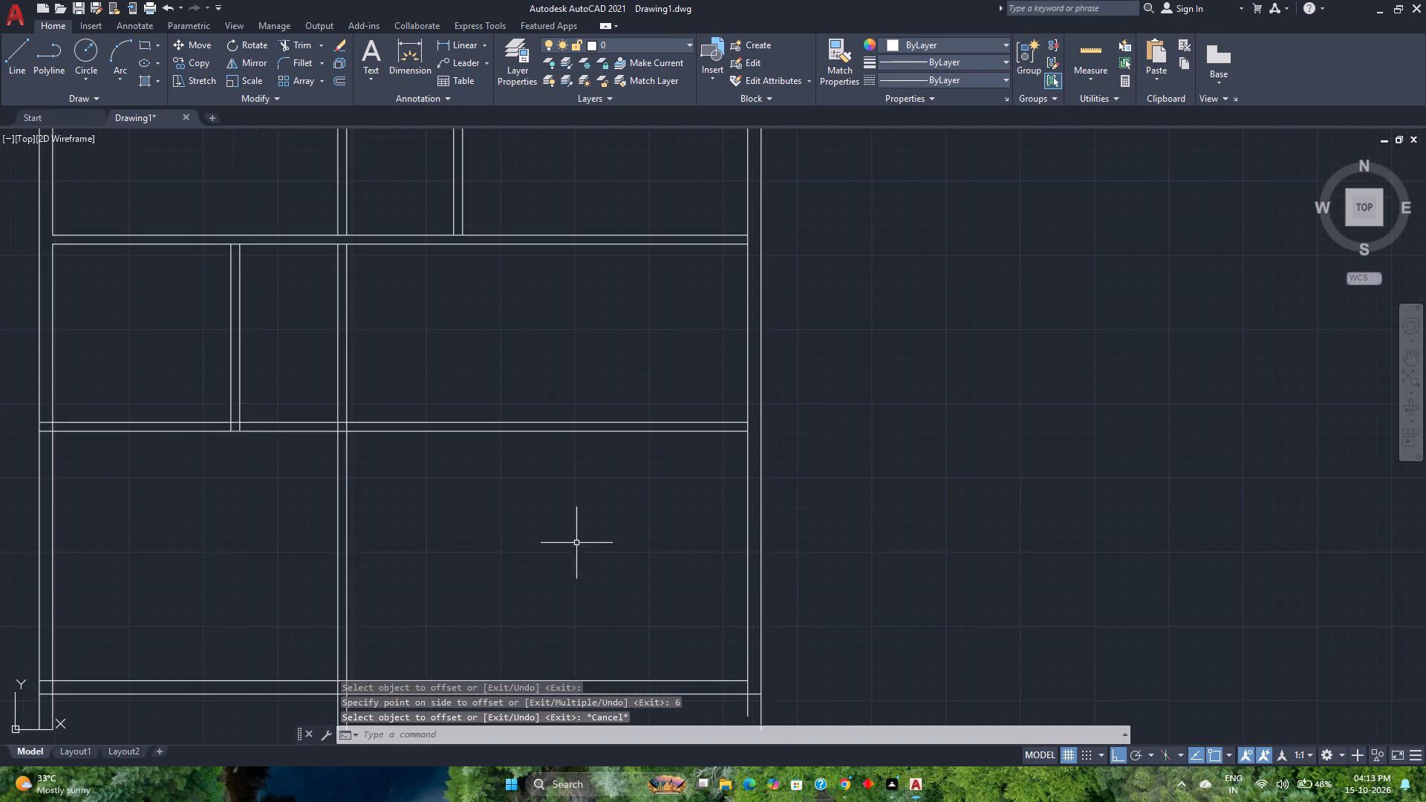
pyautogui.moveTo(576, 543); pyautogui.dragTo(602, 594, button='middle')
pyautogui.middleClick(602, 594)
pyautogui.write('tr')
pyautogui.press('Return')
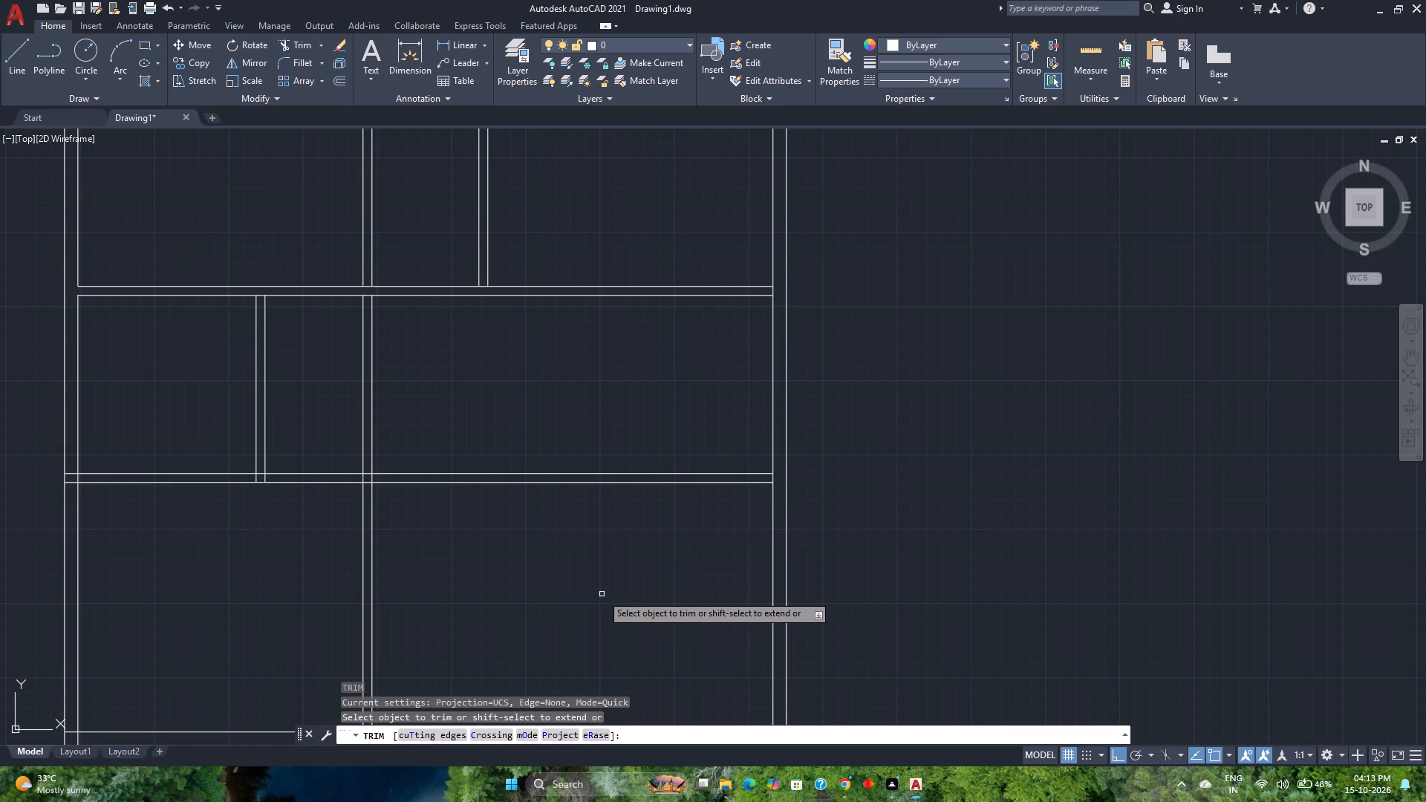
pyautogui.scroll(-2, 602, 585)
pyautogui.scroll(1, 505, 664)
pyautogui.moveTo(505, 664); pyautogui.dragTo(529, 606, button='middle')
pyautogui.middleClick(530, 604)
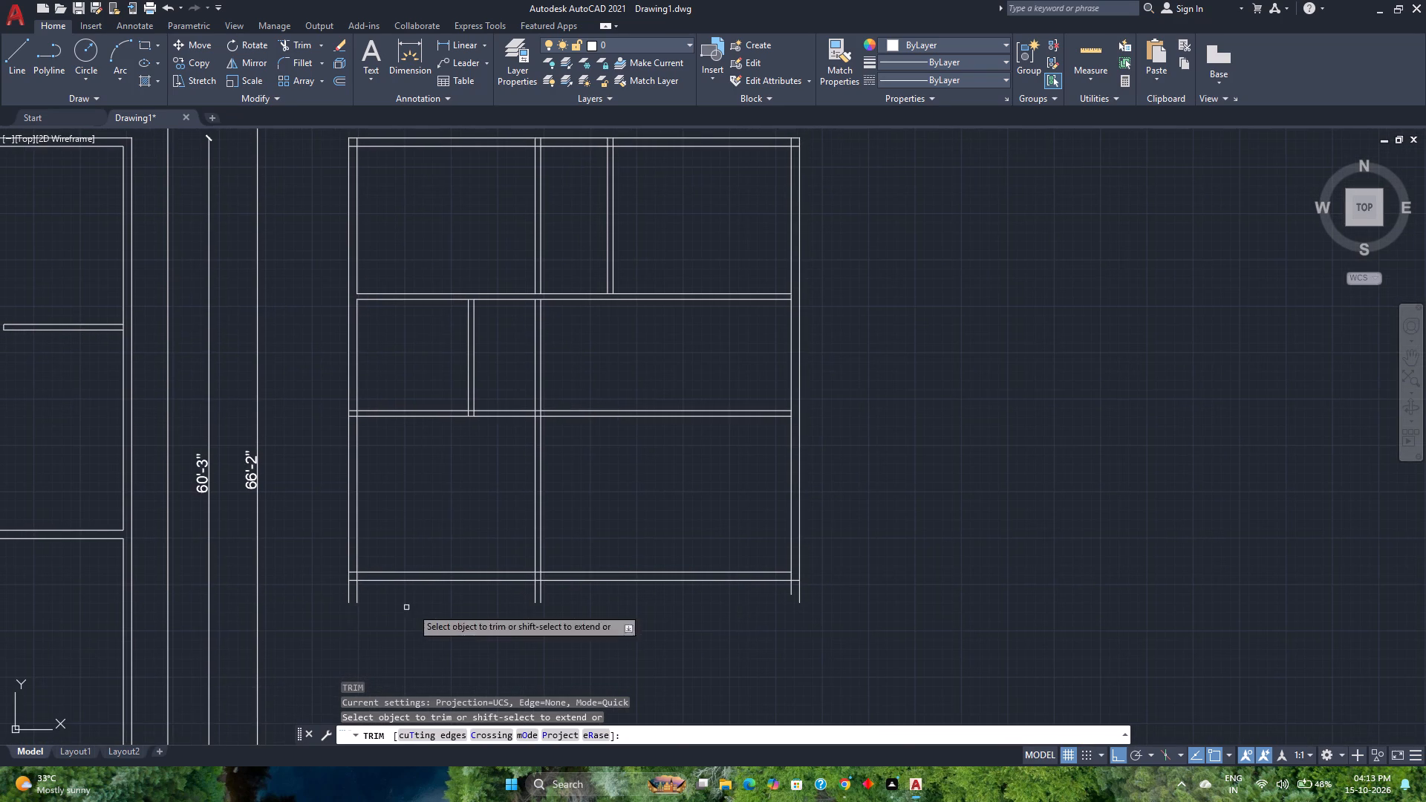
pyautogui.click(328, 599)
pyautogui.click(572, 597)
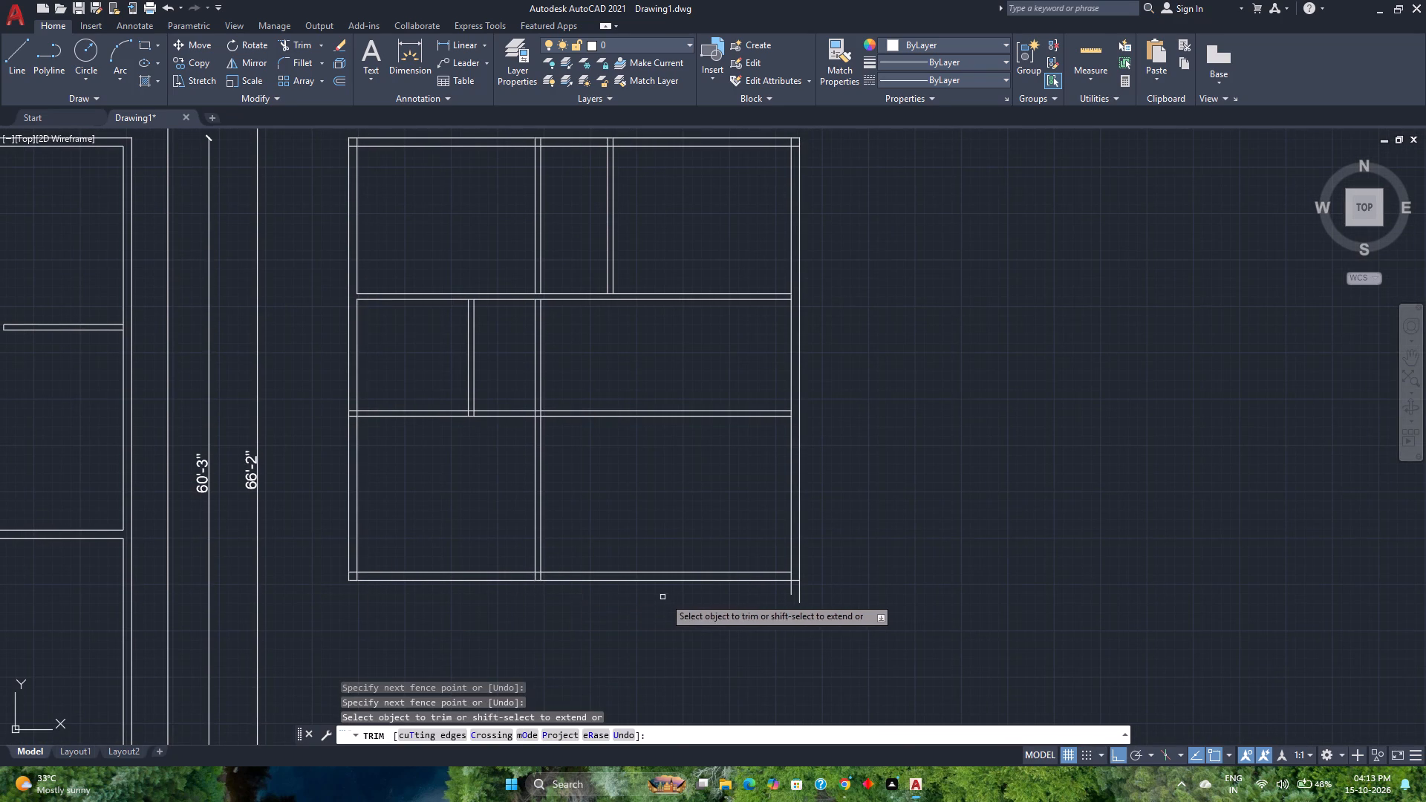
# Trim away the stretch of the new partition that crosses the middle row.
pyautogui.moveTo(649, 516); pyautogui.dragTo(654, 617, button='middle')
pyautogui.moveTo(631, 484); pyautogui.dragTo(624, 483)
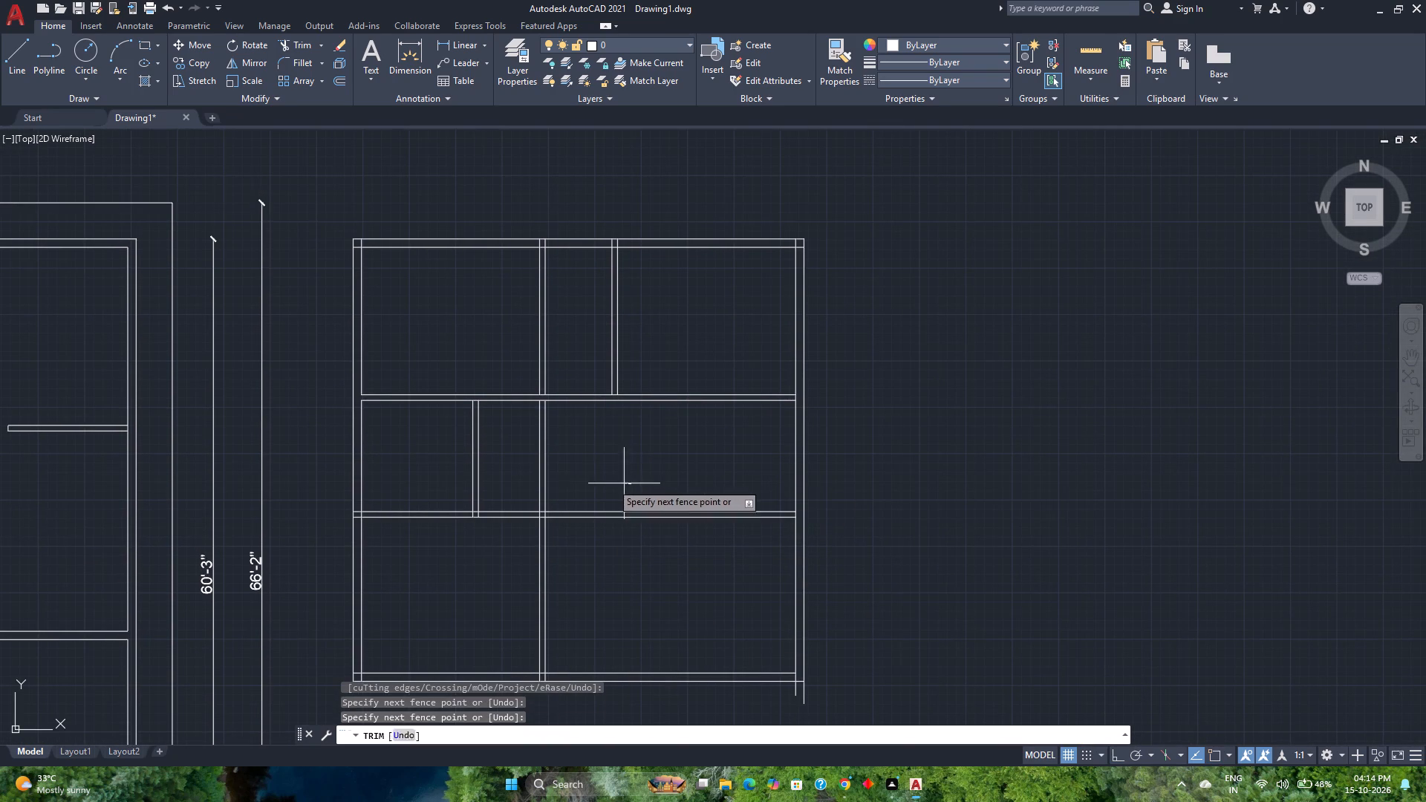
pyautogui.click(518, 477)
pyautogui.press('Escape')
# Offset the upper dividing wall's lower line 18' down, and offset the copy 9 further down to form a horizontal wall.
pyautogui.moveTo(627, 587); pyautogui.dragTo(614, 576, button='middle')
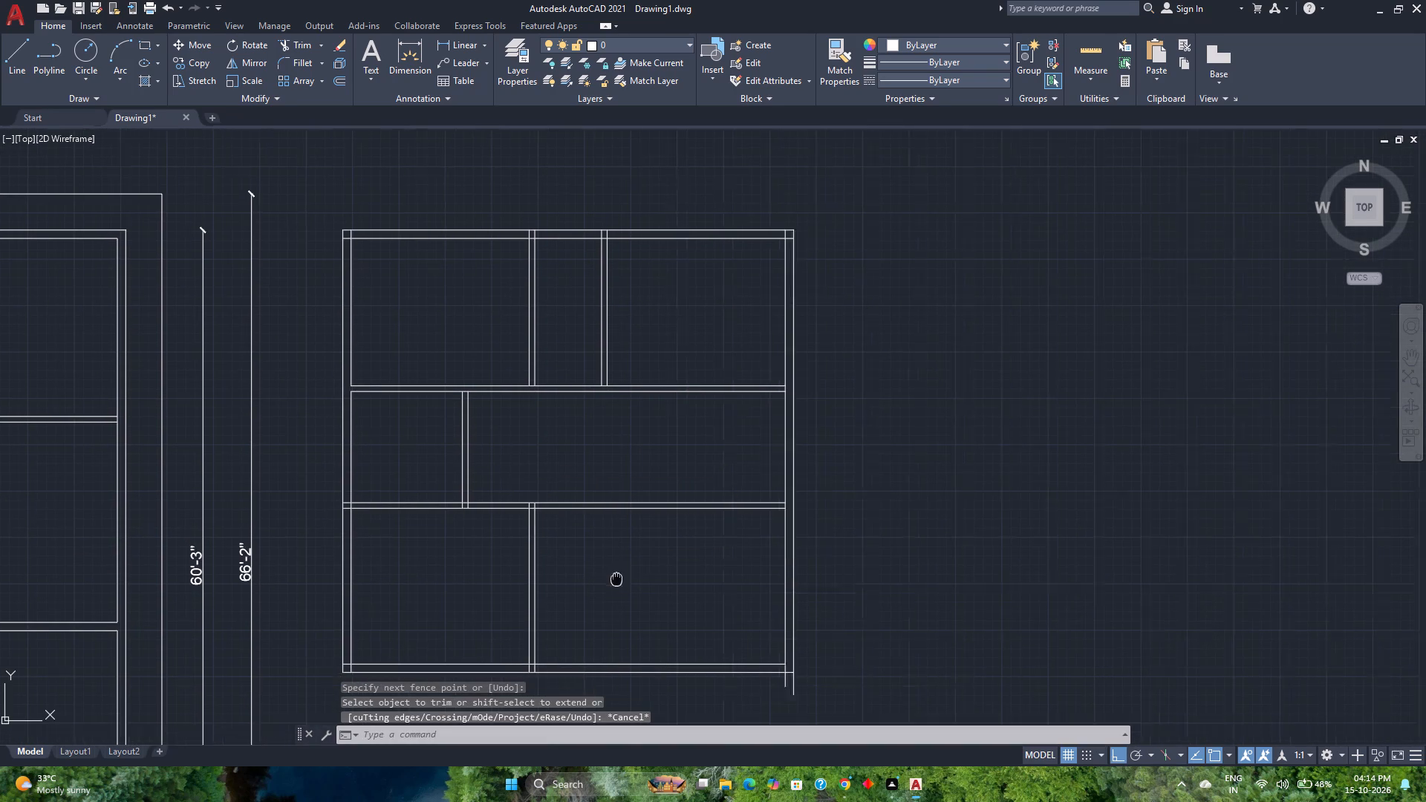
pyautogui.moveTo(614, 576); pyautogui.dragTo(584, 548, button='middle')
pyautogui.middleClick(584, 548)
pyautogui.click(339, 85)
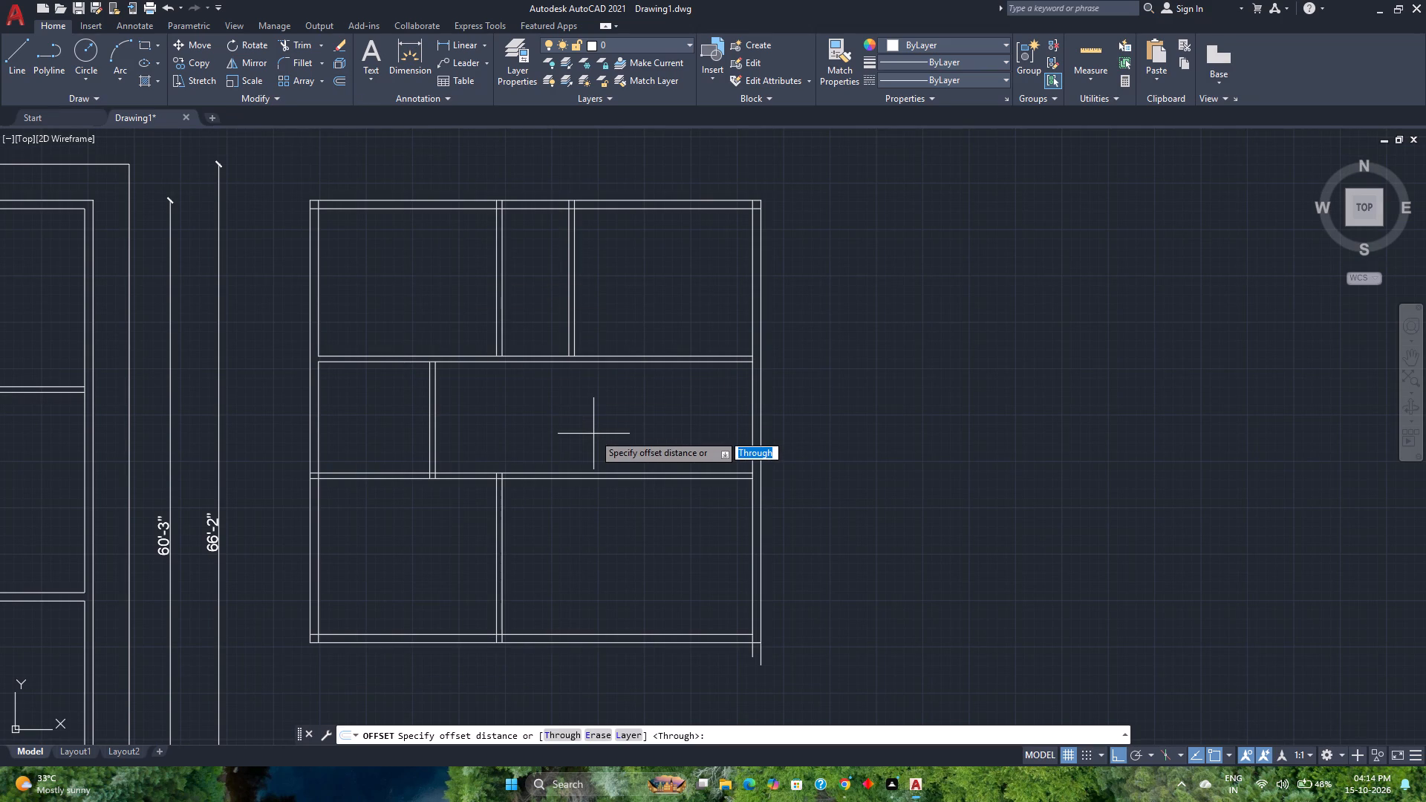
pyautogui.write("18'")
pyautogui.press('Return')
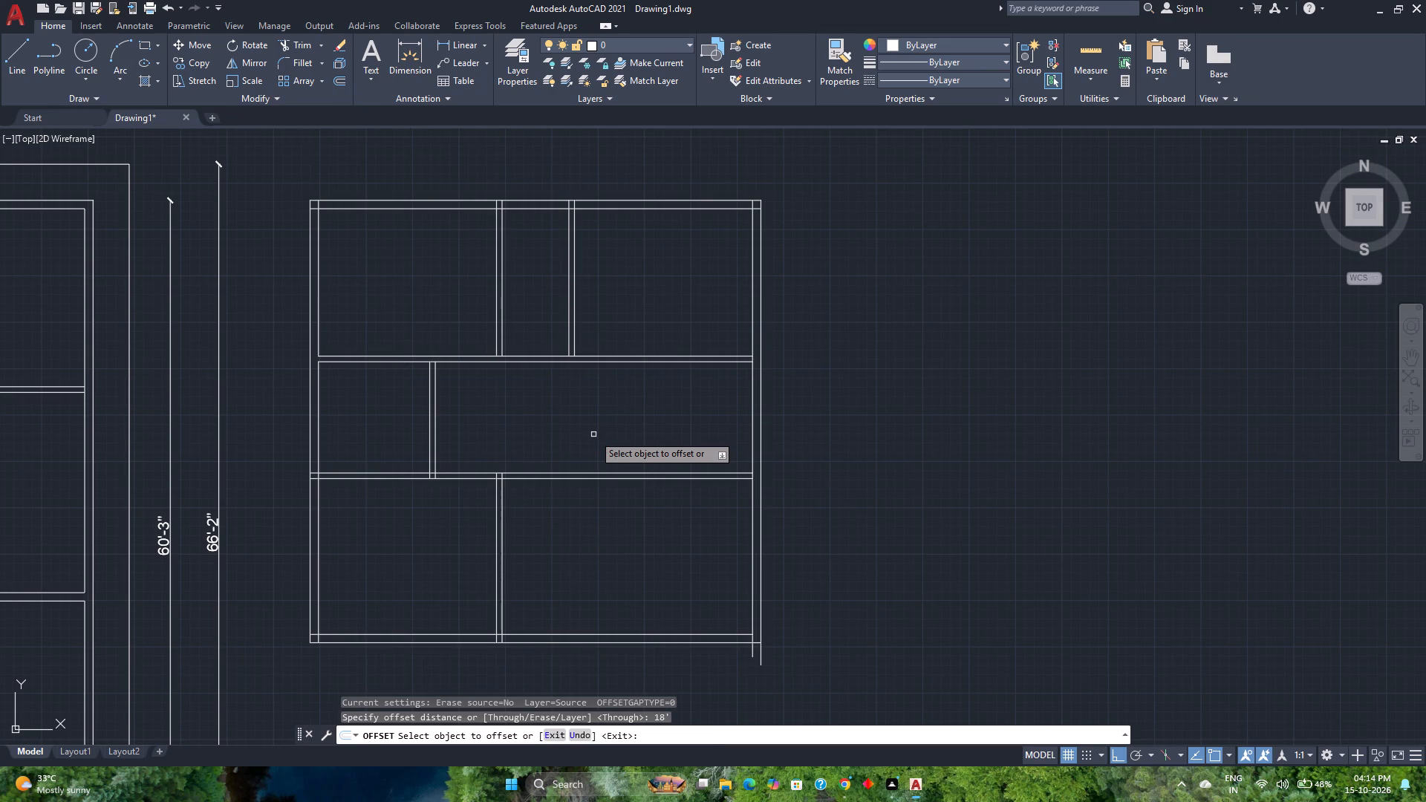
pyautogui.click(697, 362)
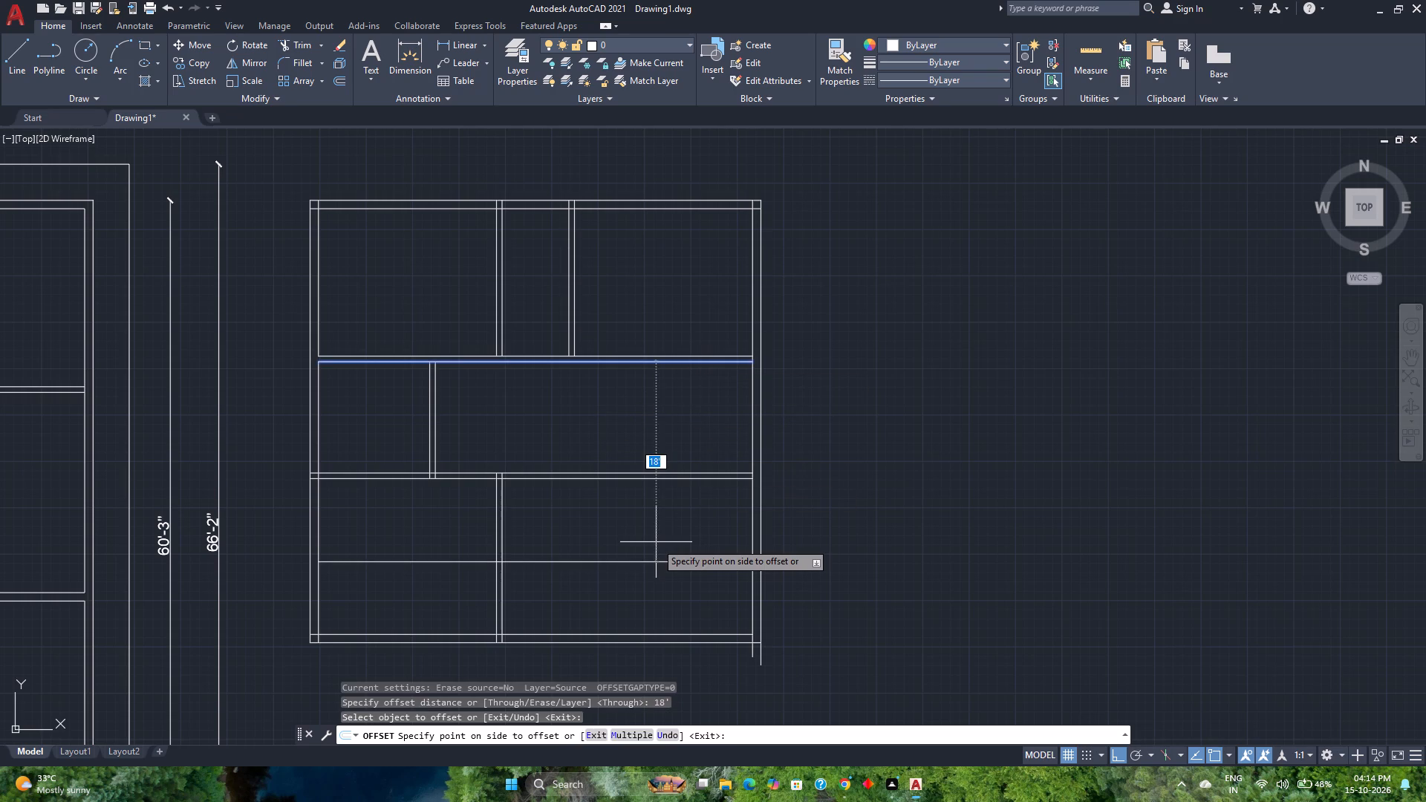
pyautogui.click(656, 542)
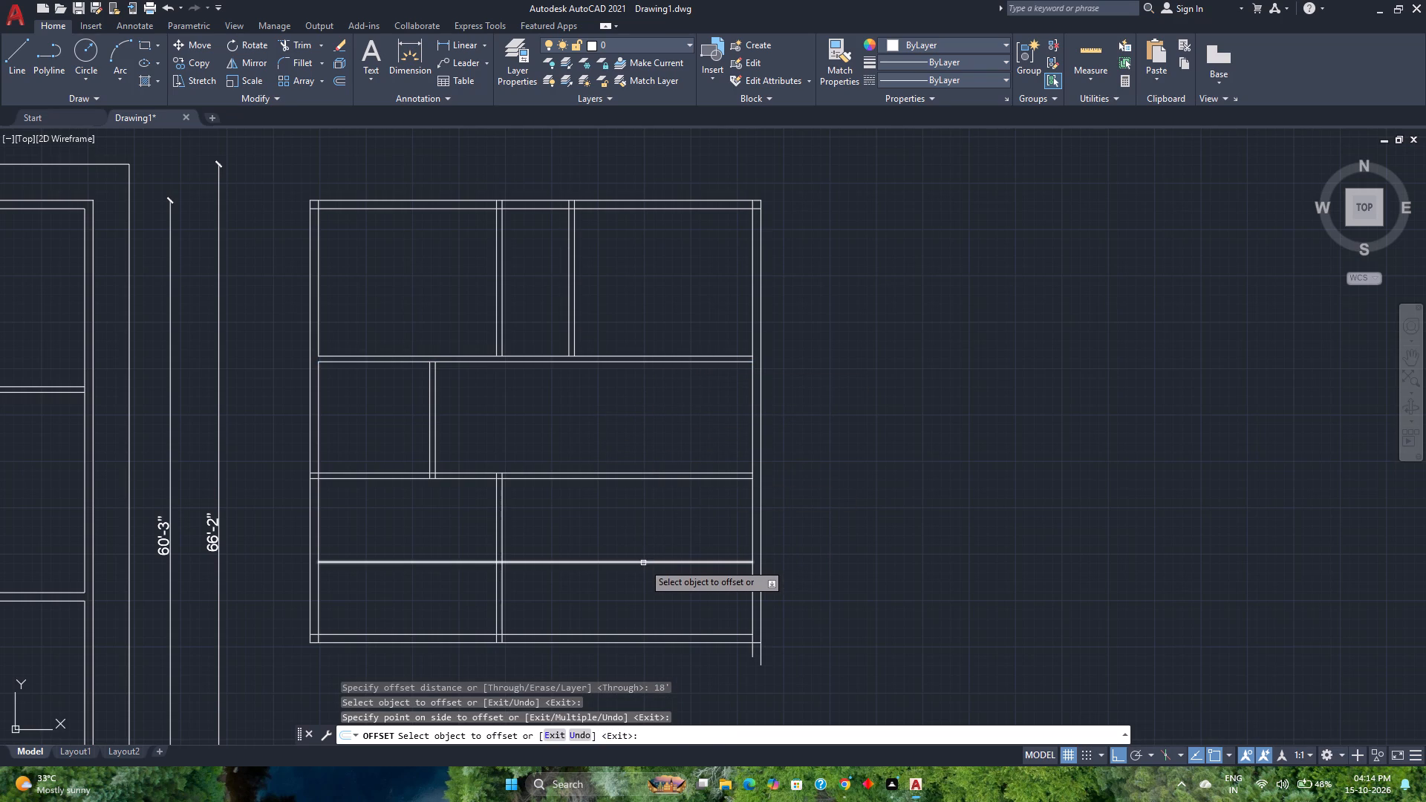
pyautogui.click(643, 563)
pyautogui.press('9')
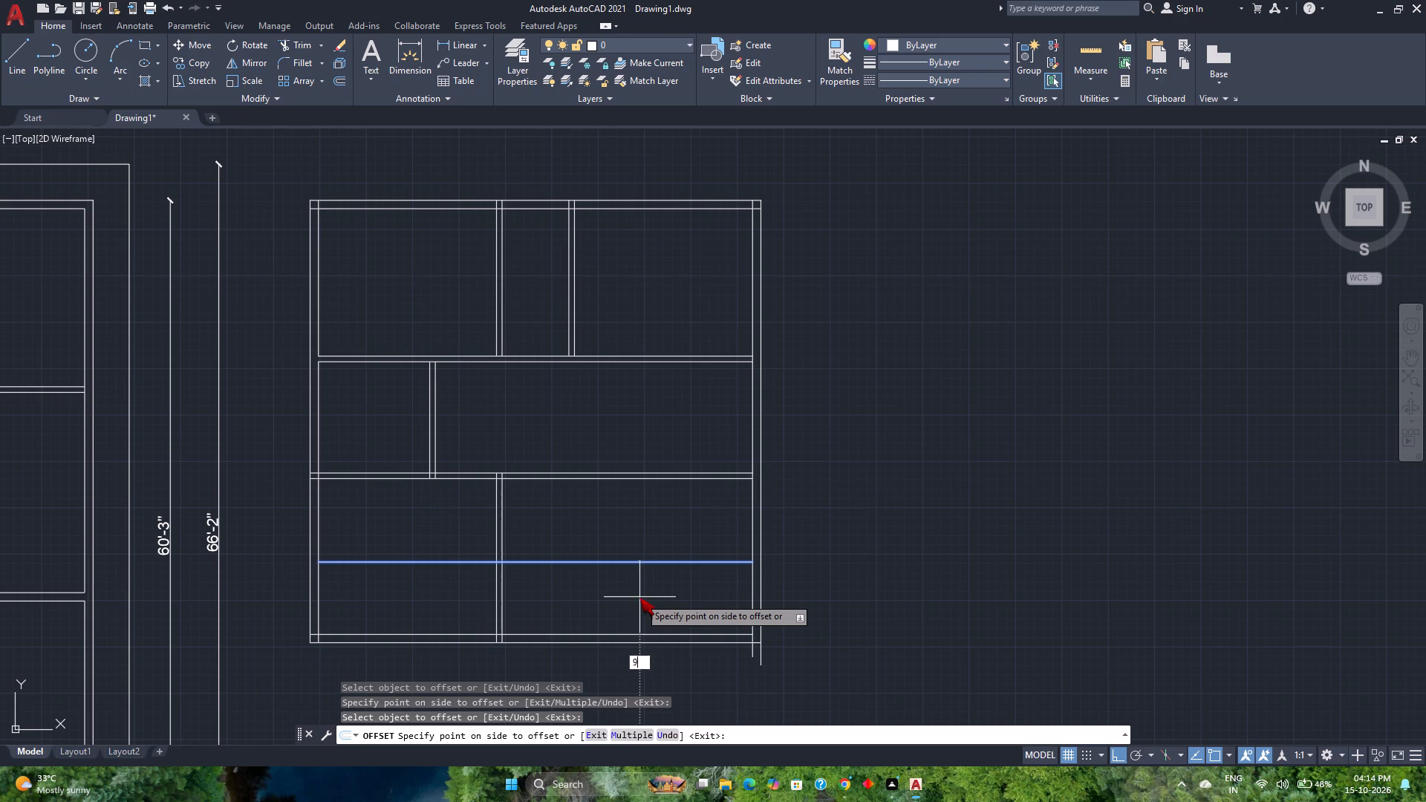
pyautogui.press('Return')
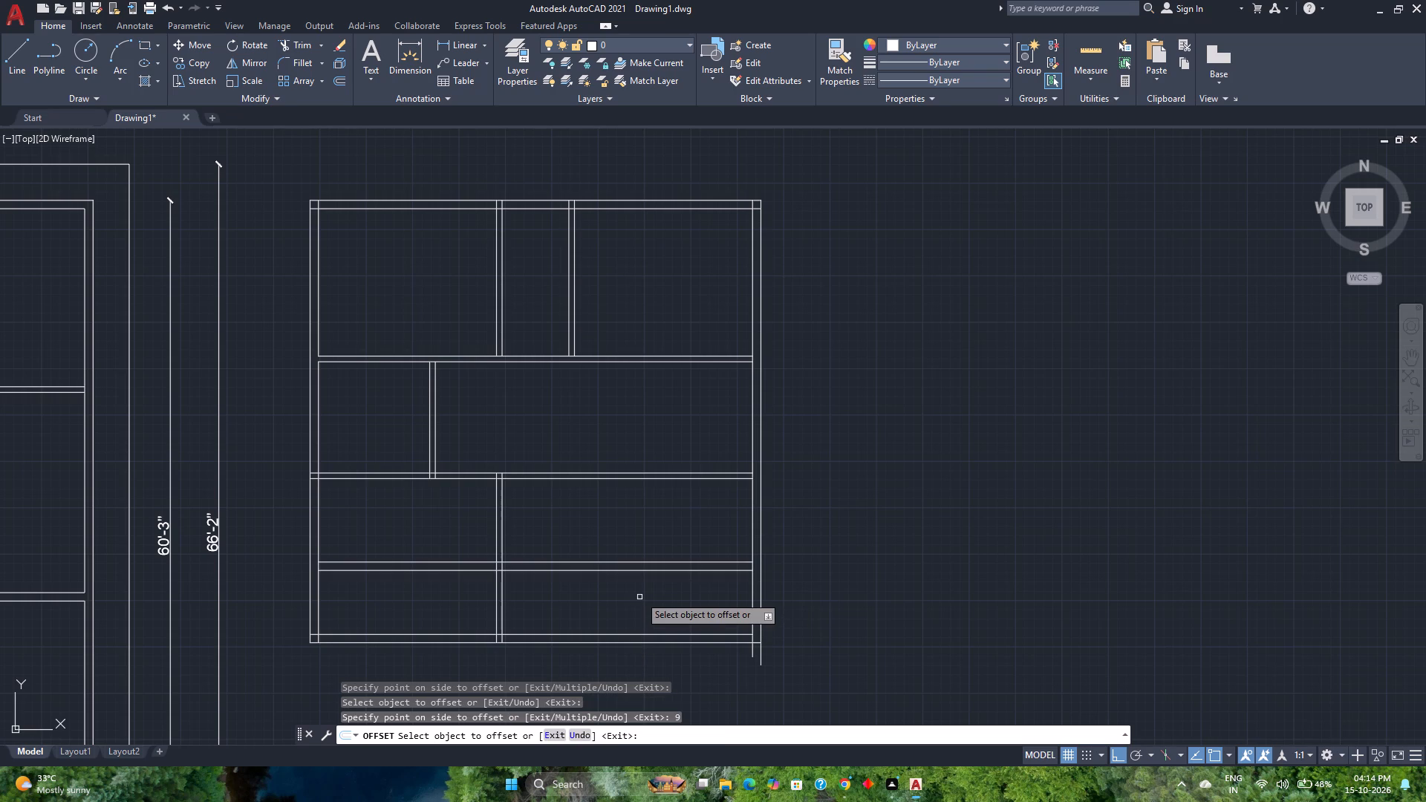
pyautogui.moveTo(658, 536); pyautogui.dragTo(648, 549, button='middle')
pyautogui.press('Escape')
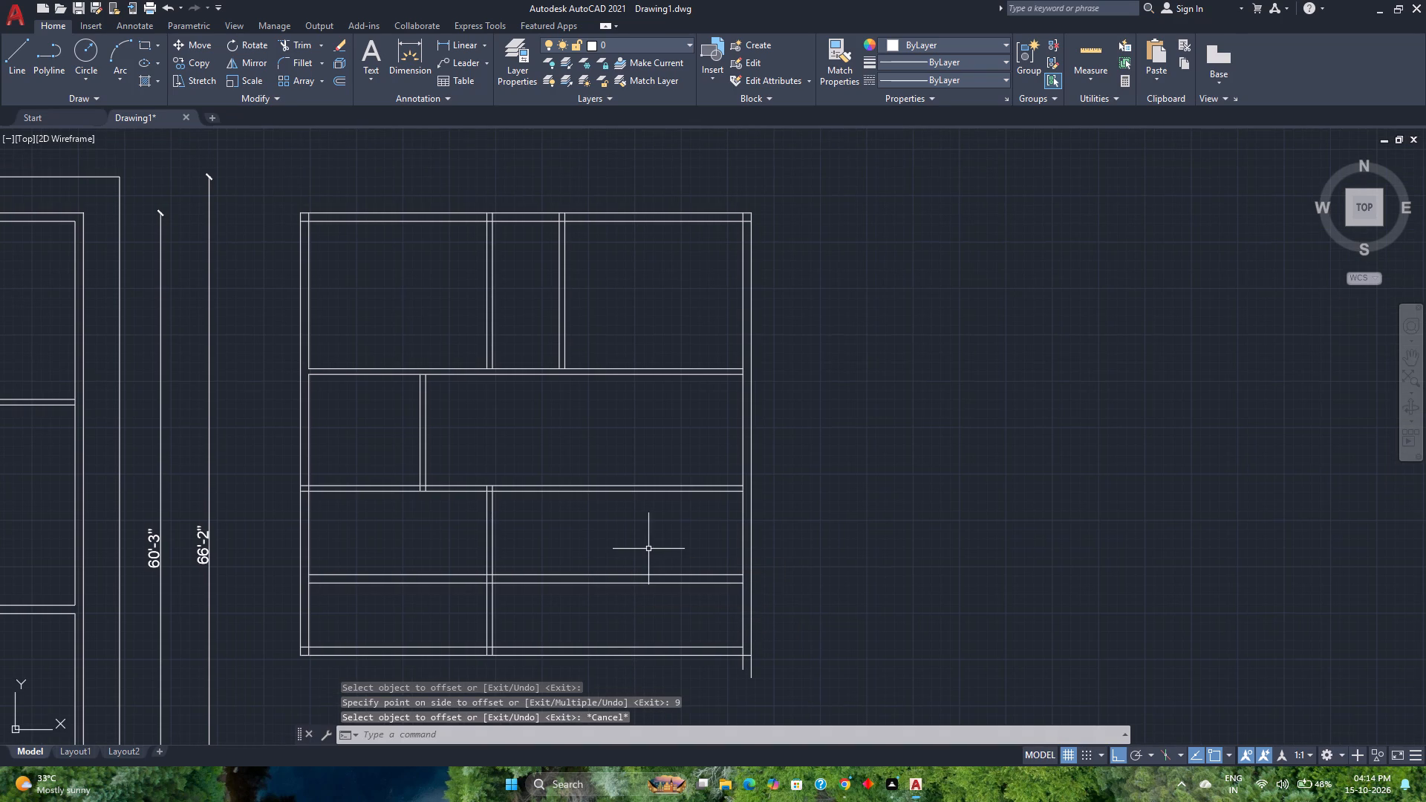
# Trim the middle dividing wall between the bottom partition and the right wall, and the new horizontal wall inside the bottom-left room.
pyautogui.write('tr')
pyautogui.press('Return')
pyautogui.click(648, 542)
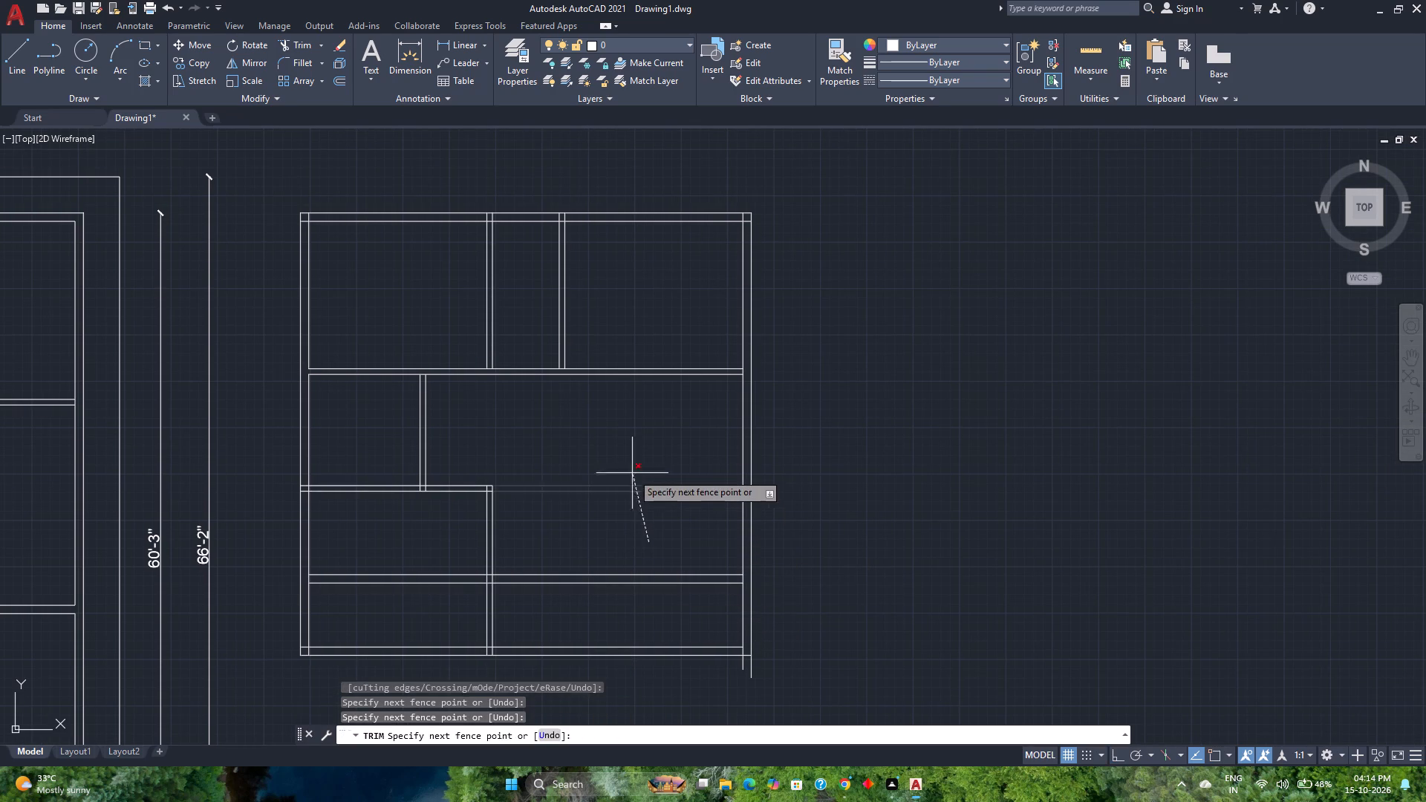
pyautogui.click(632, 473)
pyautogui.click(408, 616)
pyautogui.click(414, 554)
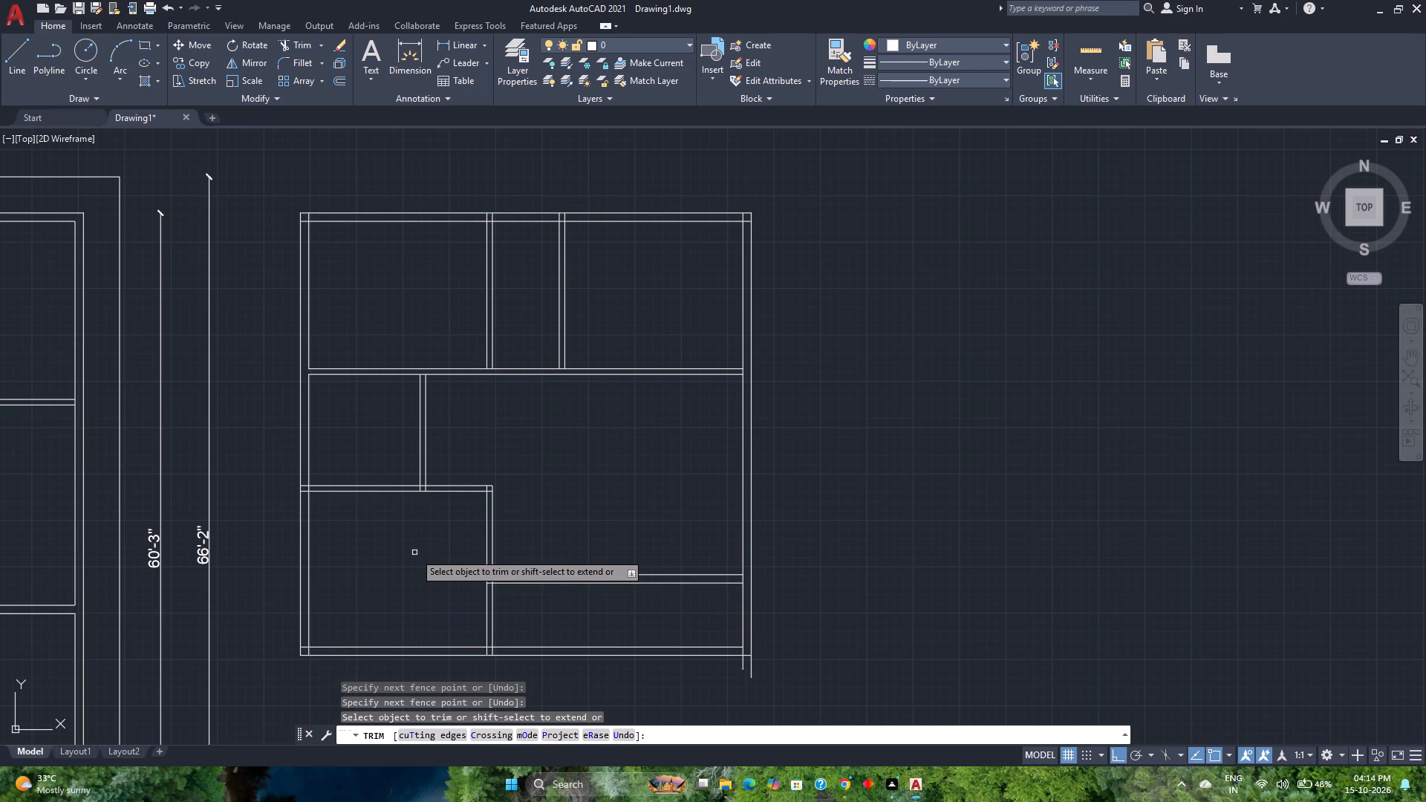
pyautogui.press('Escape')
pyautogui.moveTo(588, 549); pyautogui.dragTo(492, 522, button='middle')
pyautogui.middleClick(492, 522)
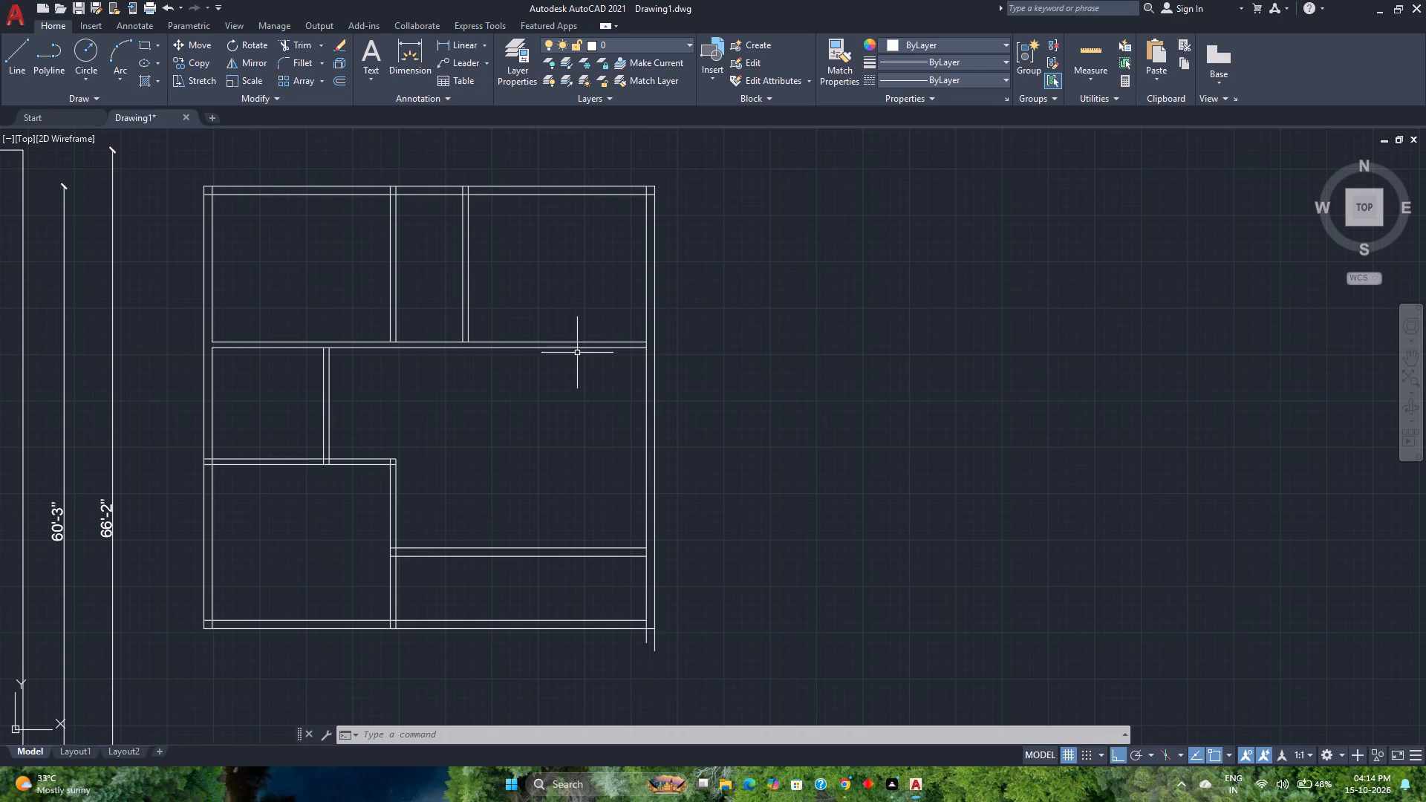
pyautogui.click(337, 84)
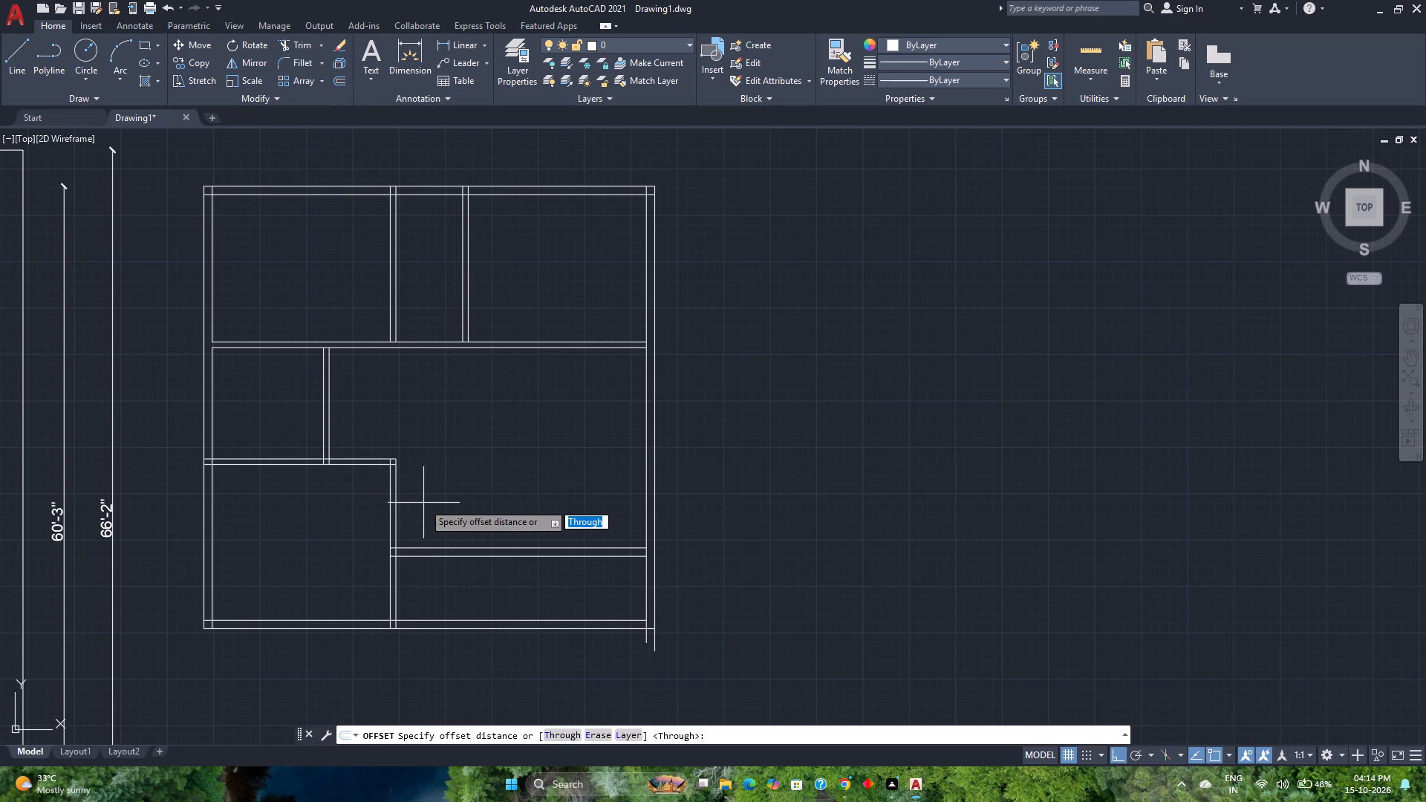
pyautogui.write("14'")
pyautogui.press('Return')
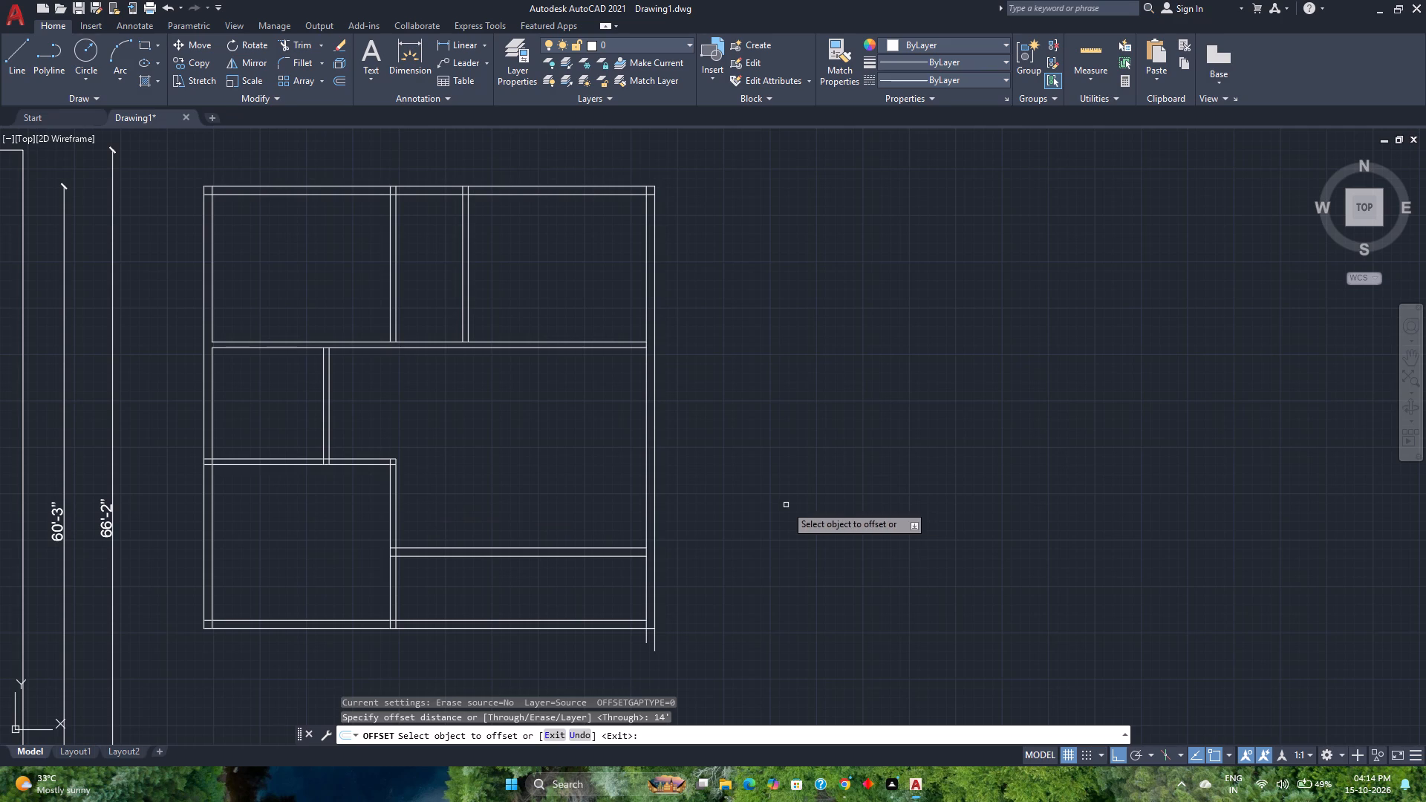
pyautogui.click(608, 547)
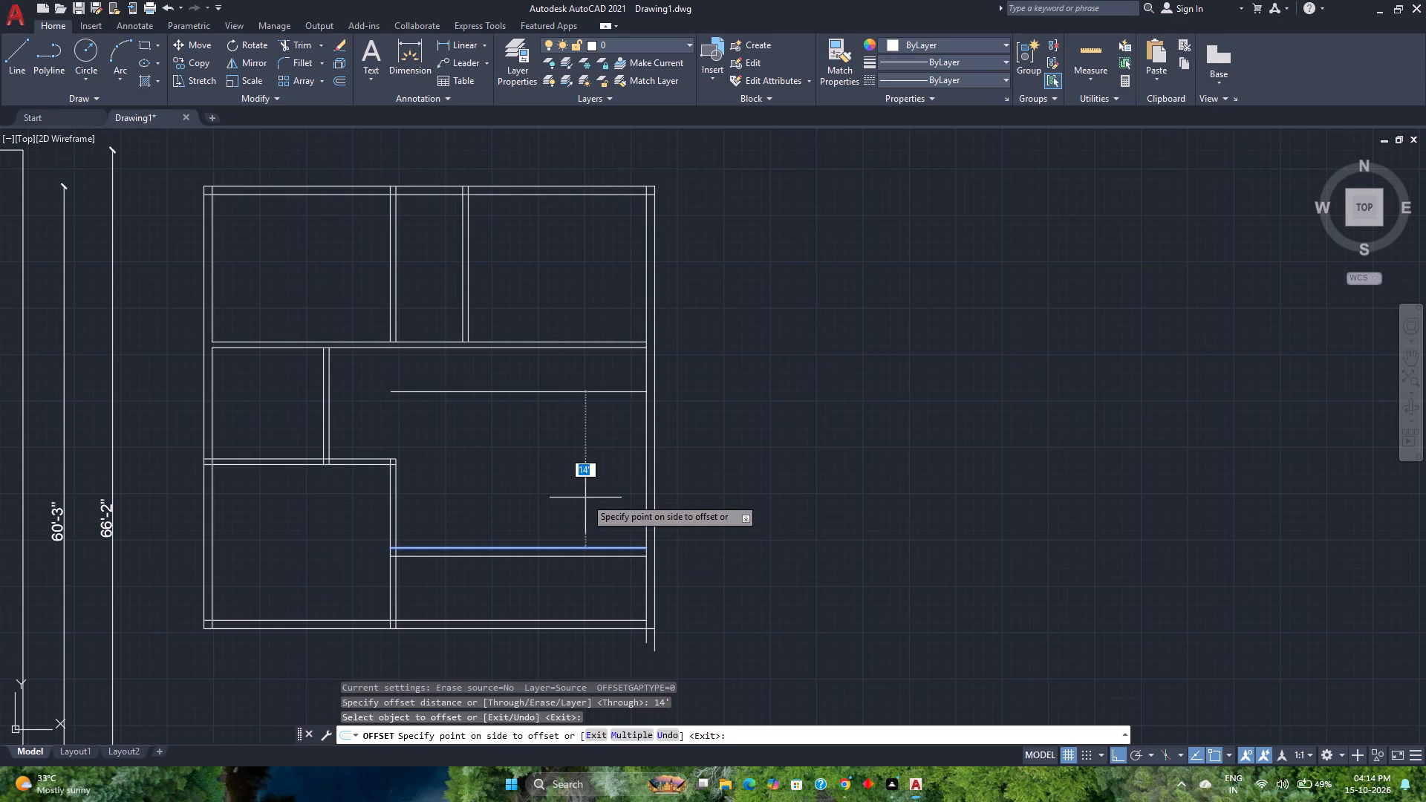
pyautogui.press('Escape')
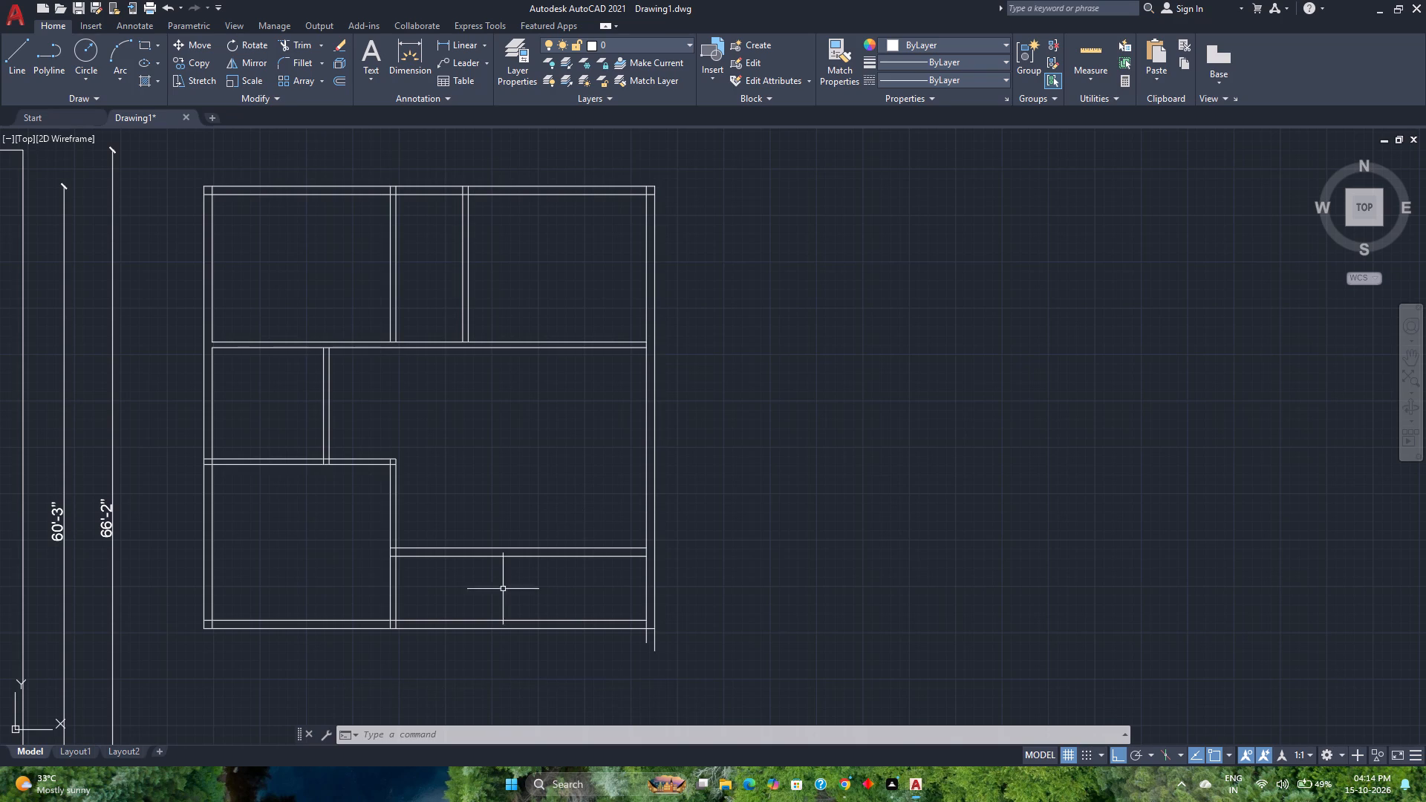
# Quick-measure the inside width and height of the large right-hand room and the narrow space below it.
pyautogui.click(1098, 48)
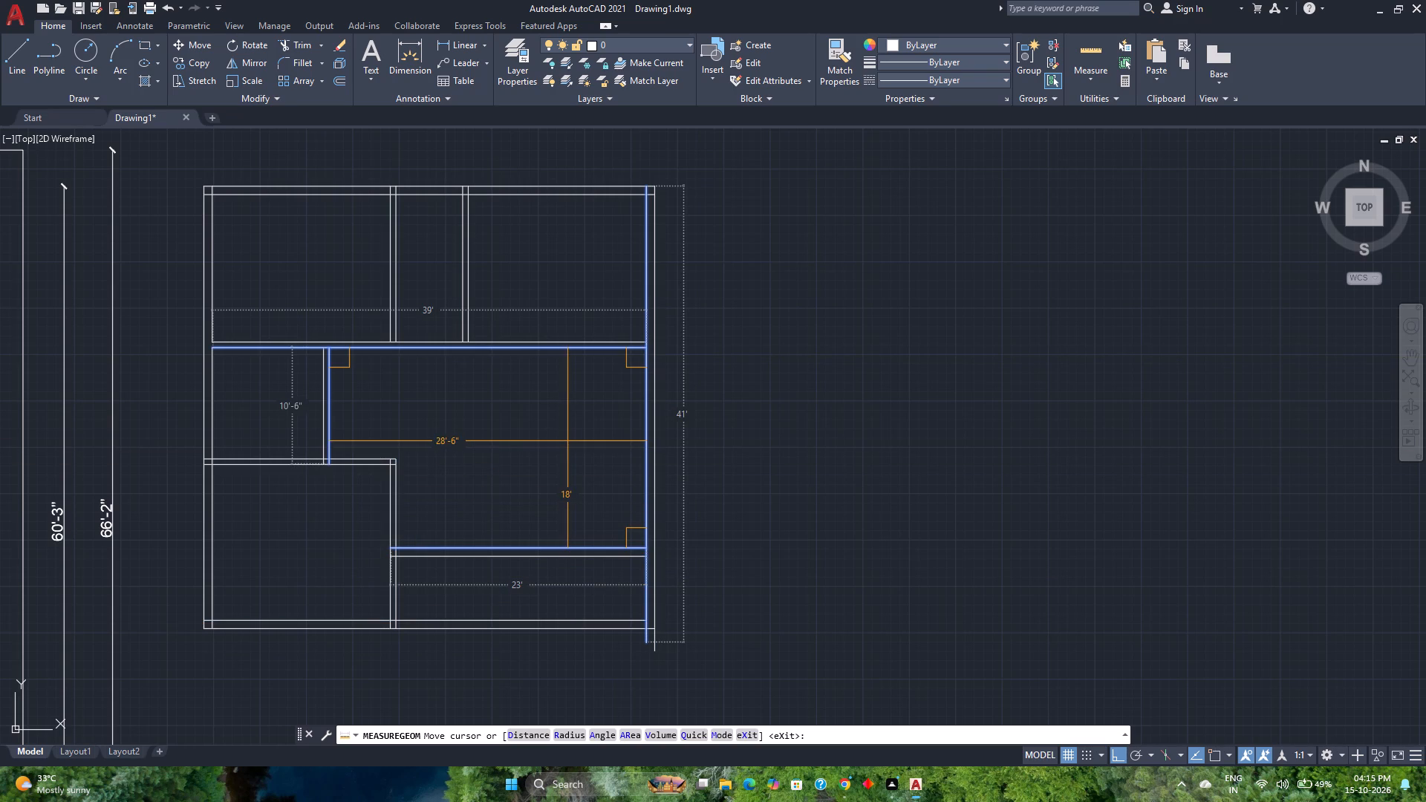
pyautogui.scroll(-1, 567, 441)
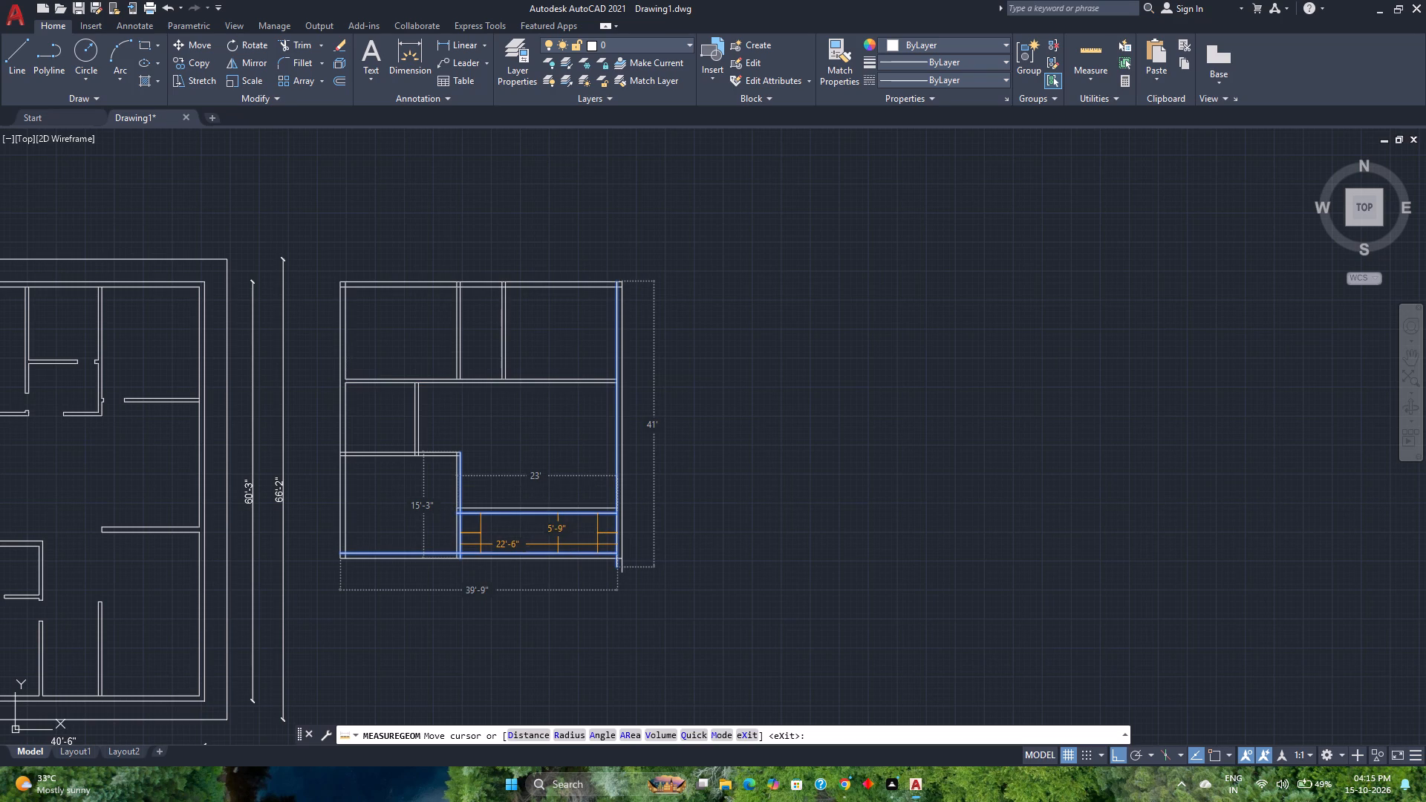
pyautogui.press('Escape')
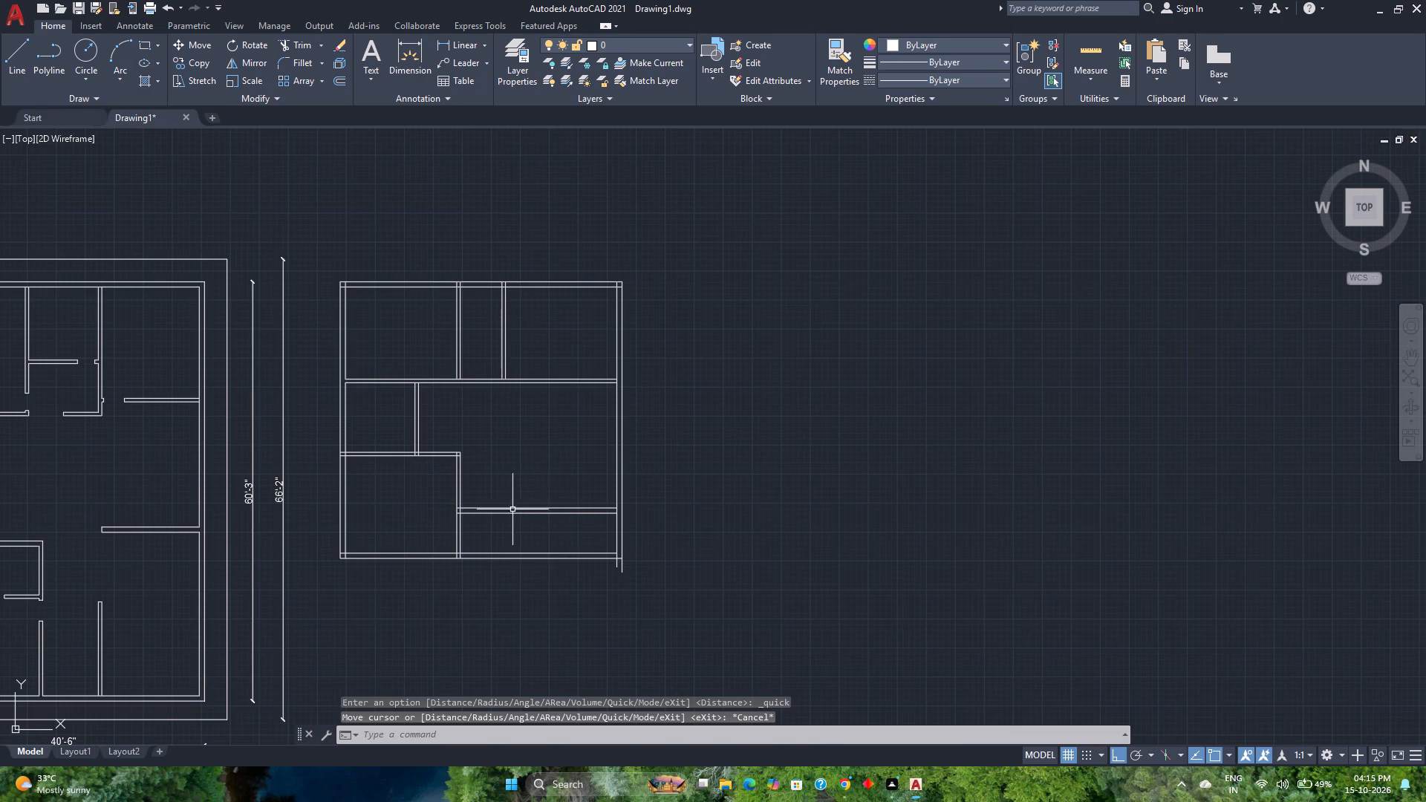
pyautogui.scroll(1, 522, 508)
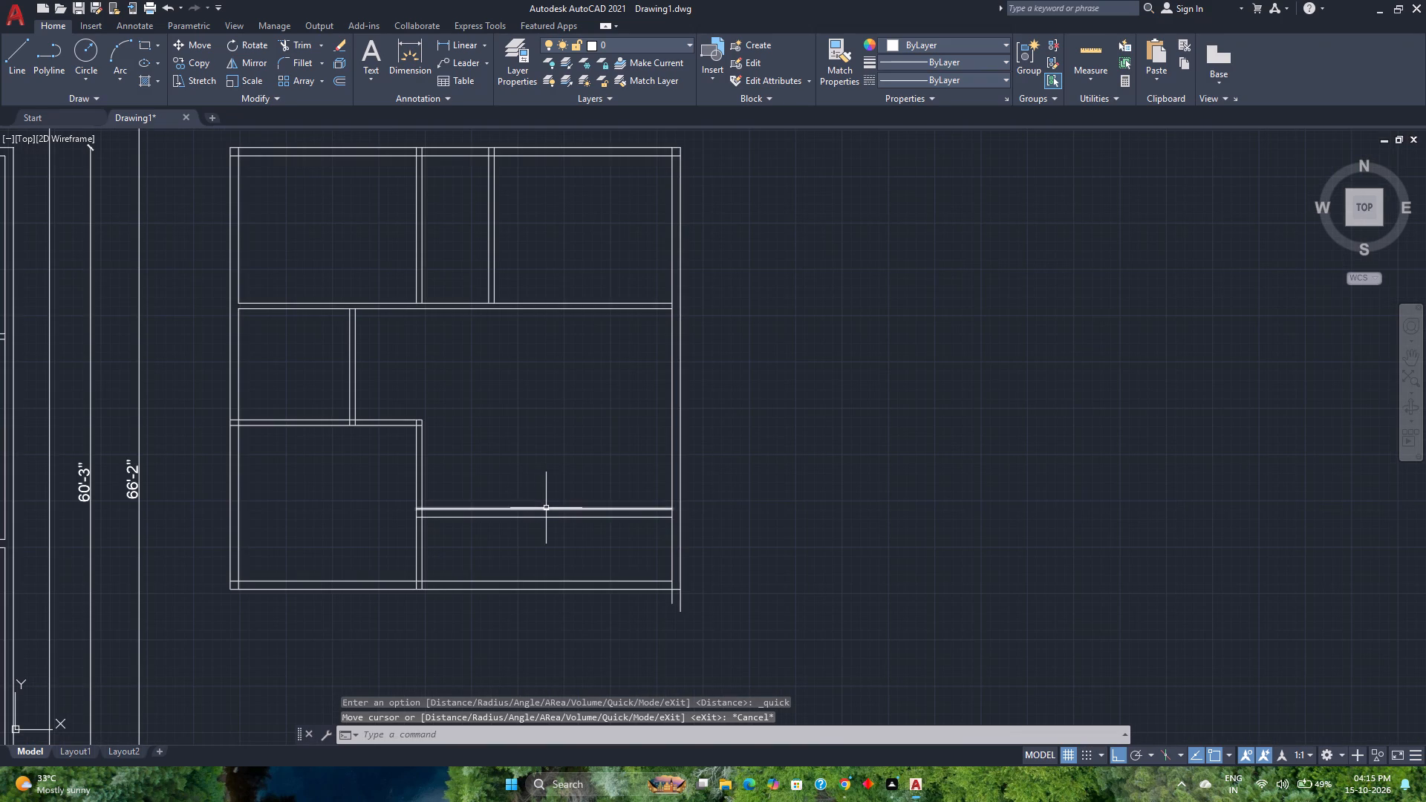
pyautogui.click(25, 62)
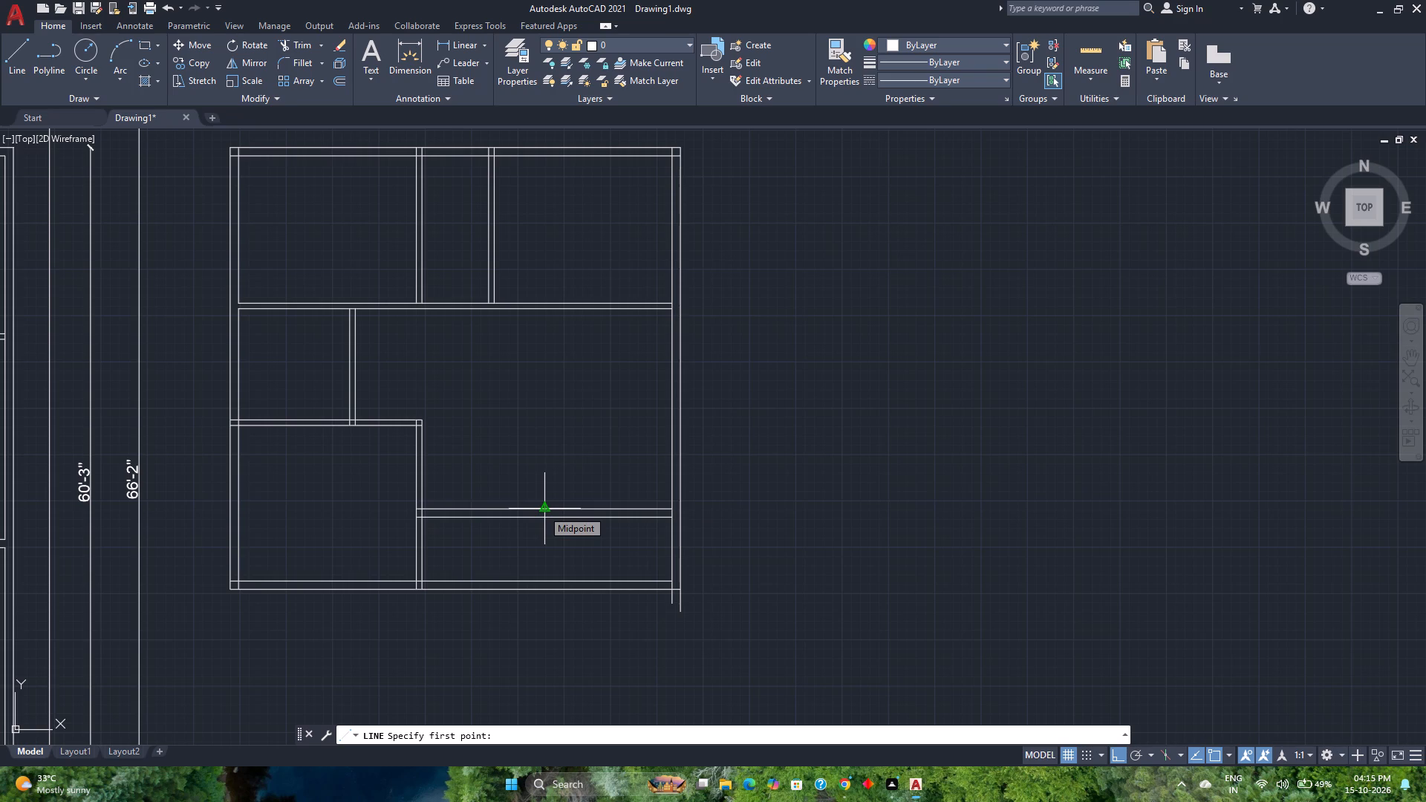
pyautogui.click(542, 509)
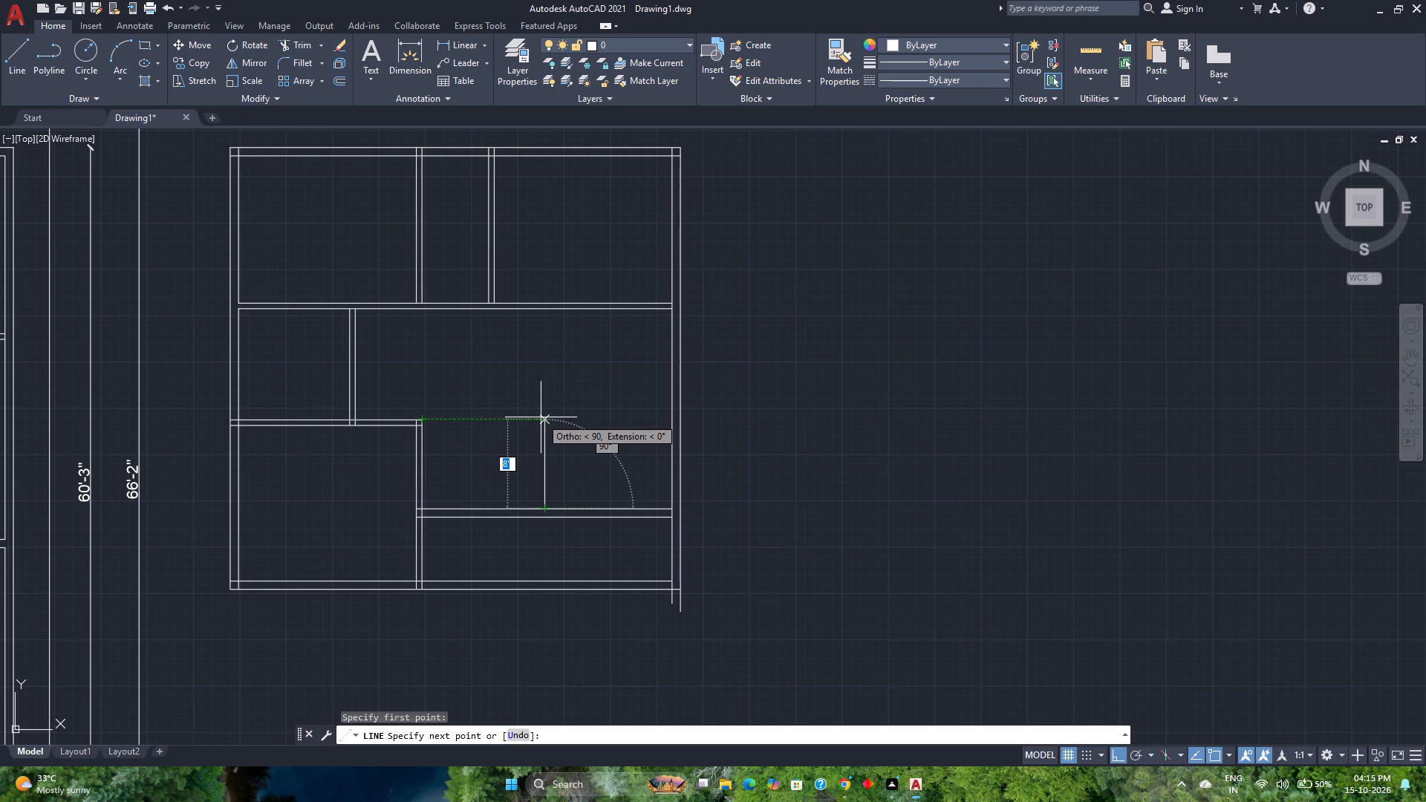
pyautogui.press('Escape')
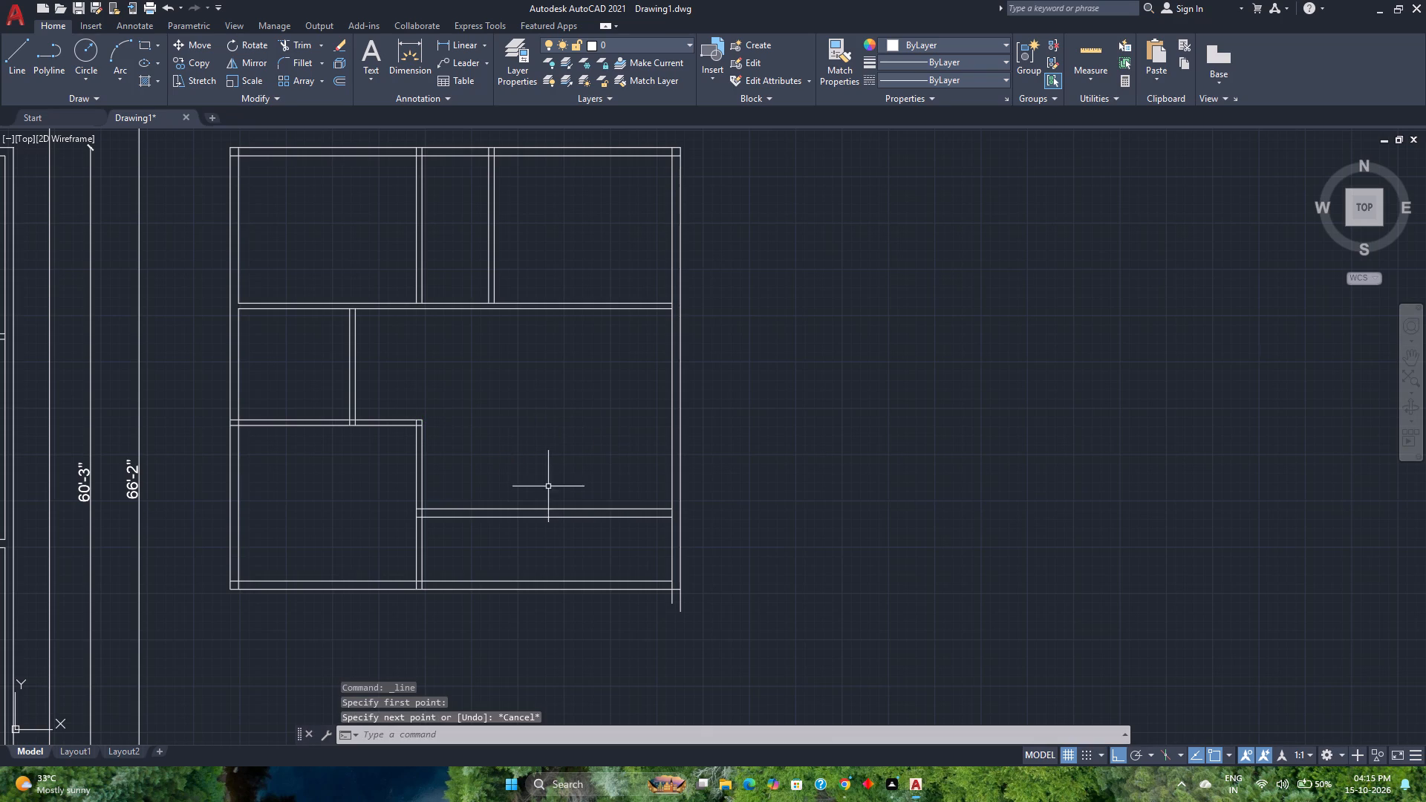
# Move both lines of the horizontal wall below the large right-hand room down by 2'.
pyautogui.click(567, 538)
pyautogui.click(496, 477)
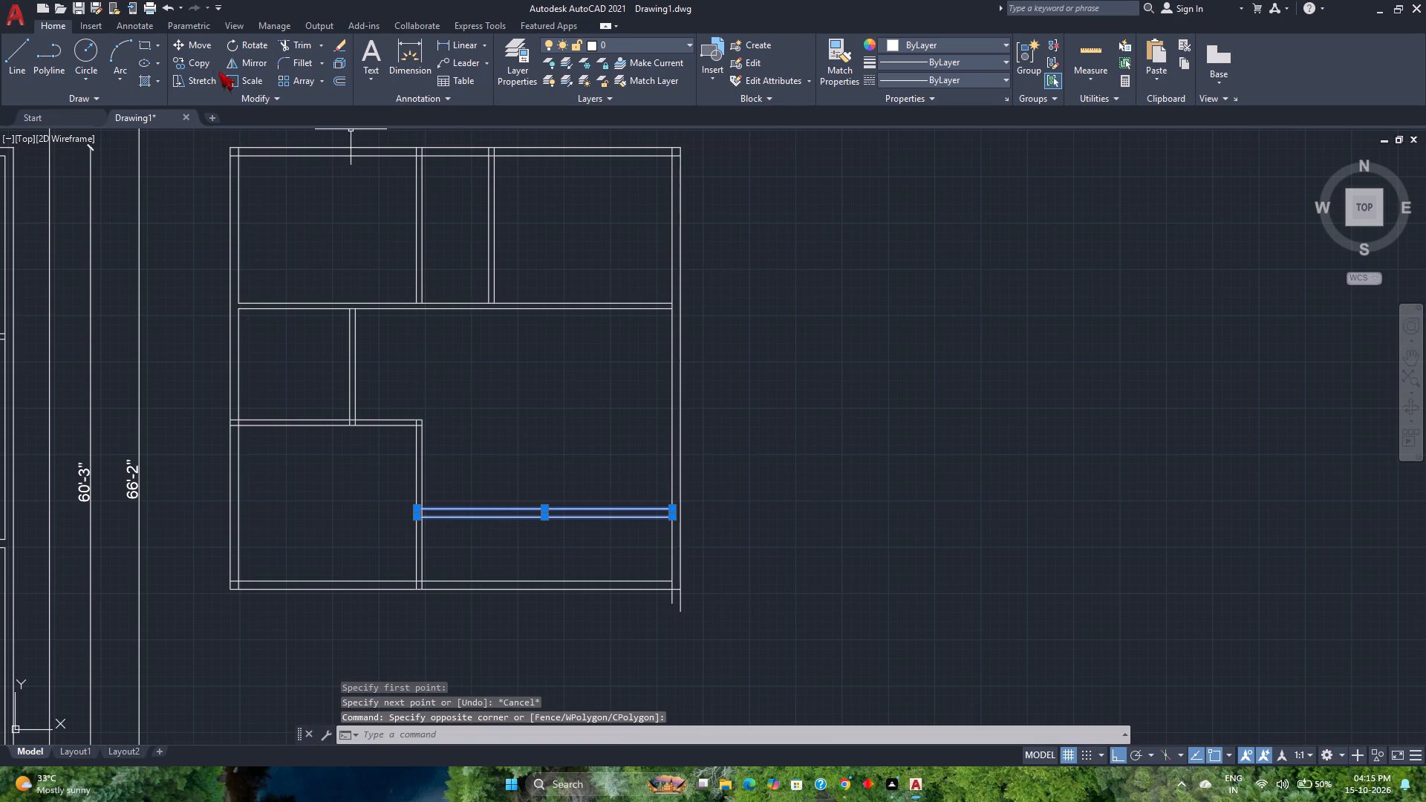
pyautogui.click(201, 49)
pyautogui.scroll(1, 402, 504)
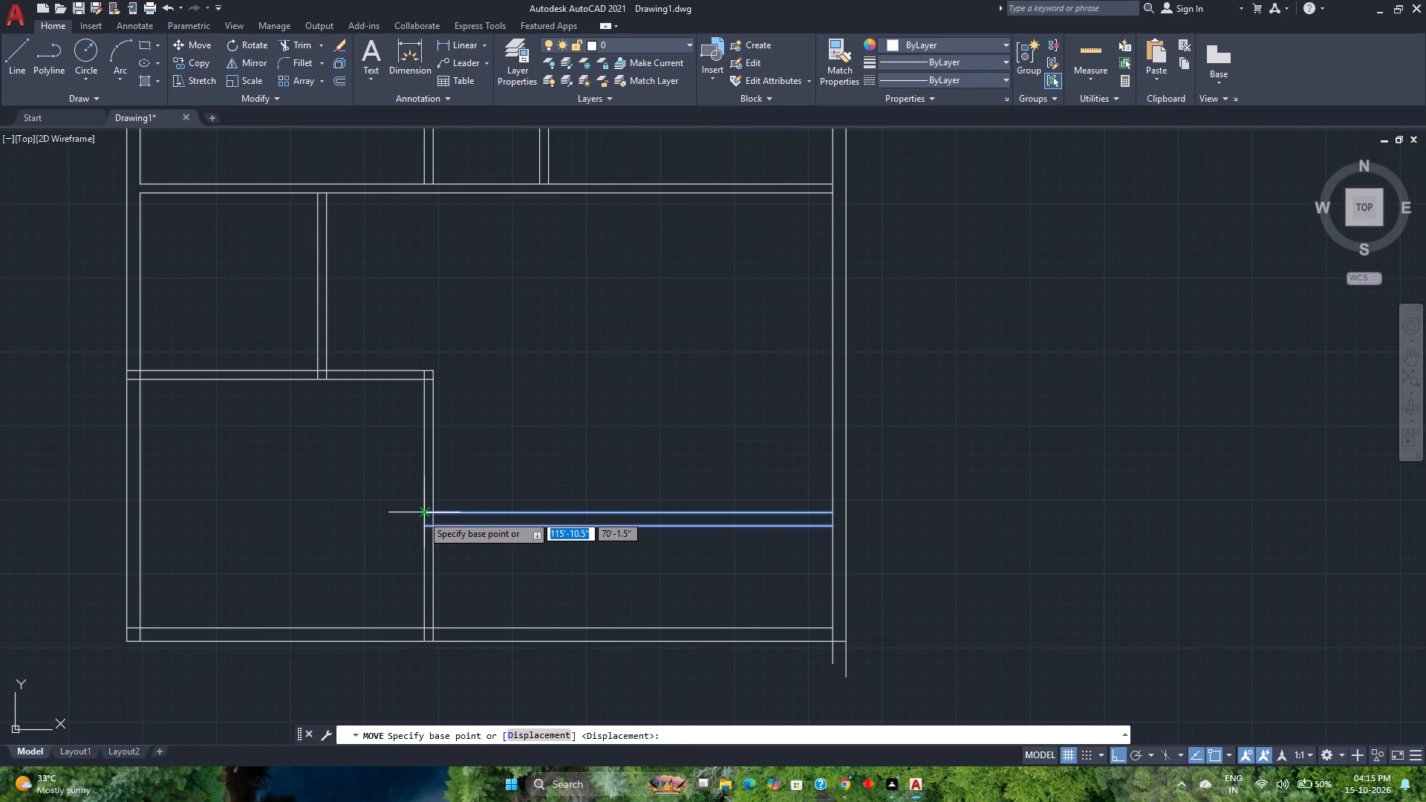
pyautogui.click(422, 515)
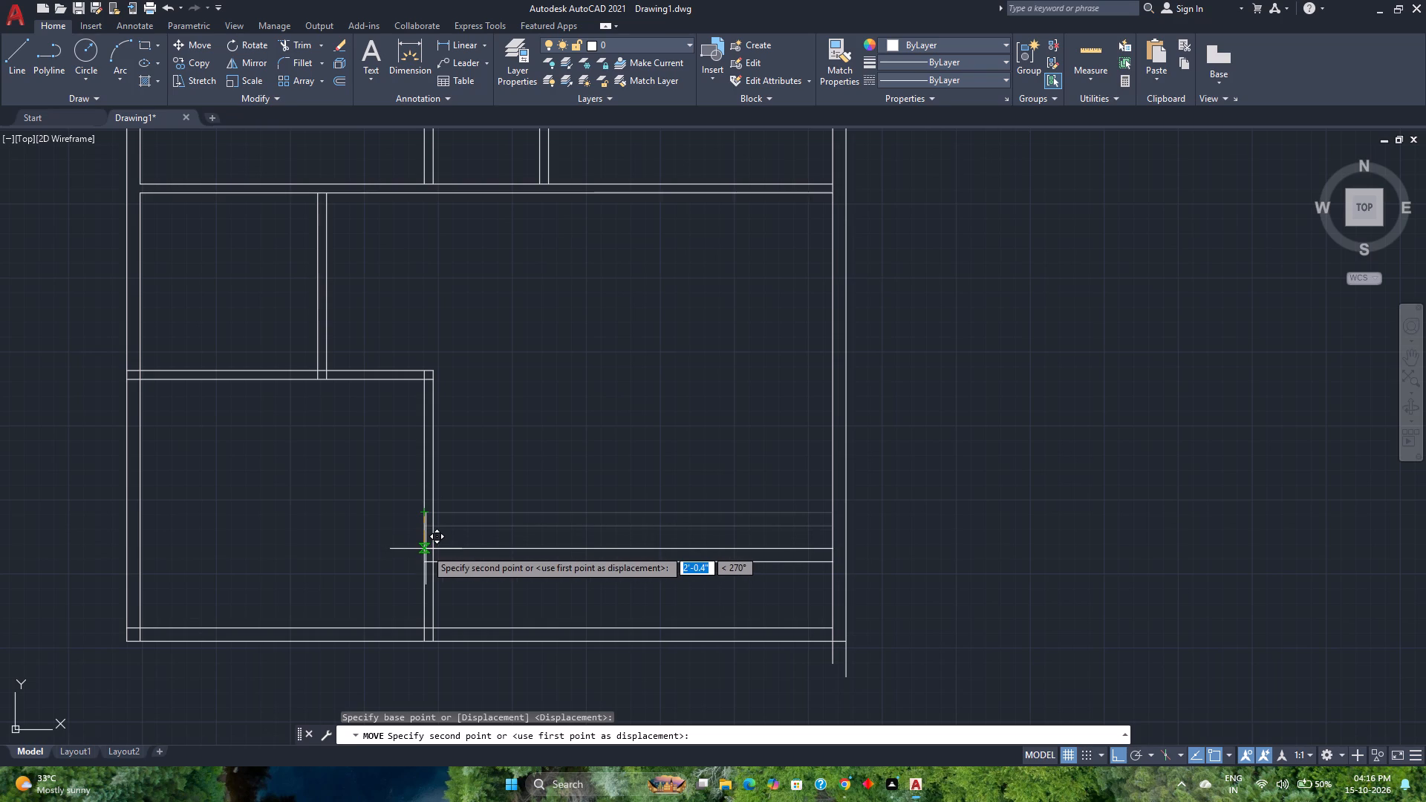
pyautogui.write("2'")
pyautogui.press('Return')
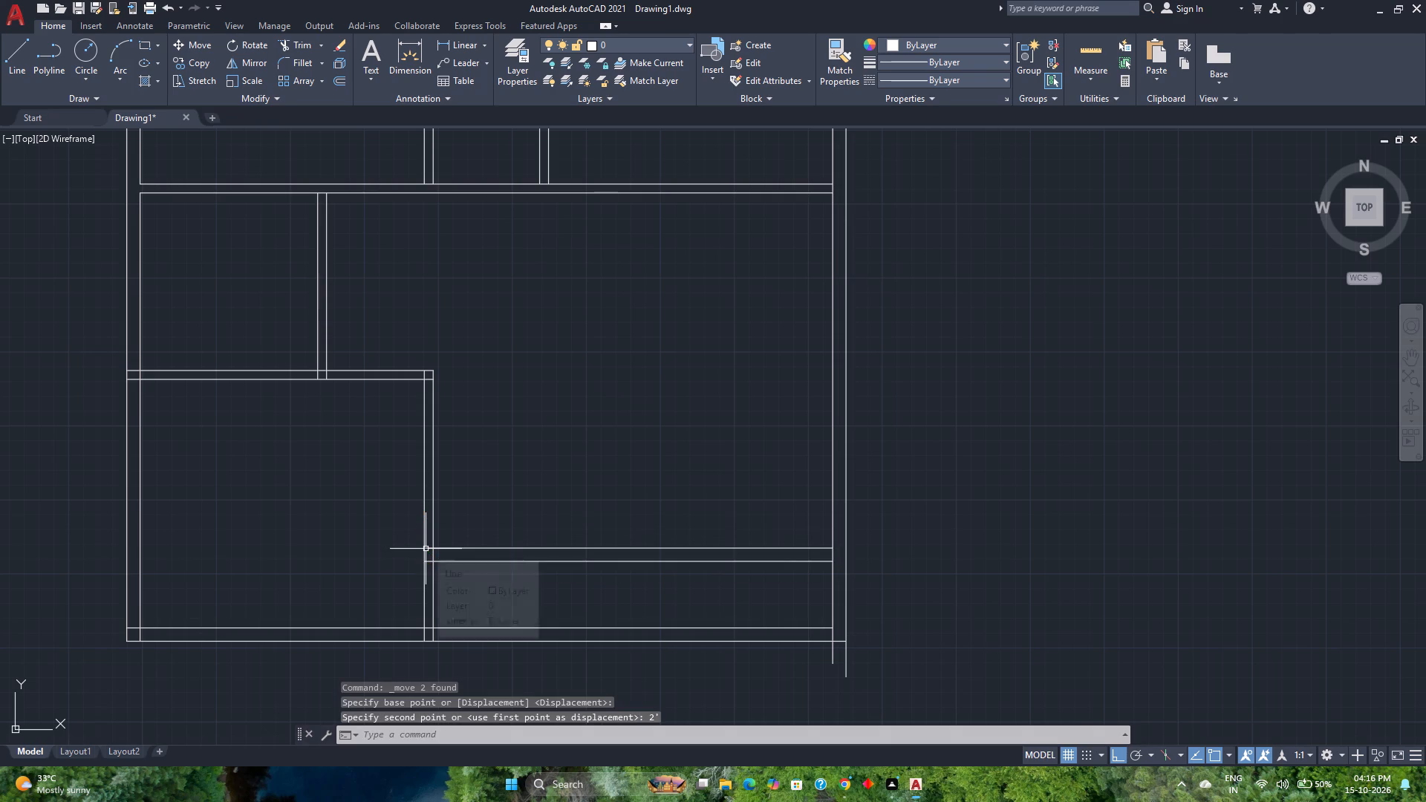
# Draw a 10' vertical line up from the midpoint of the upper line of the horizontal wall below the large right-hand room.
pyautogui.click(5, 51)
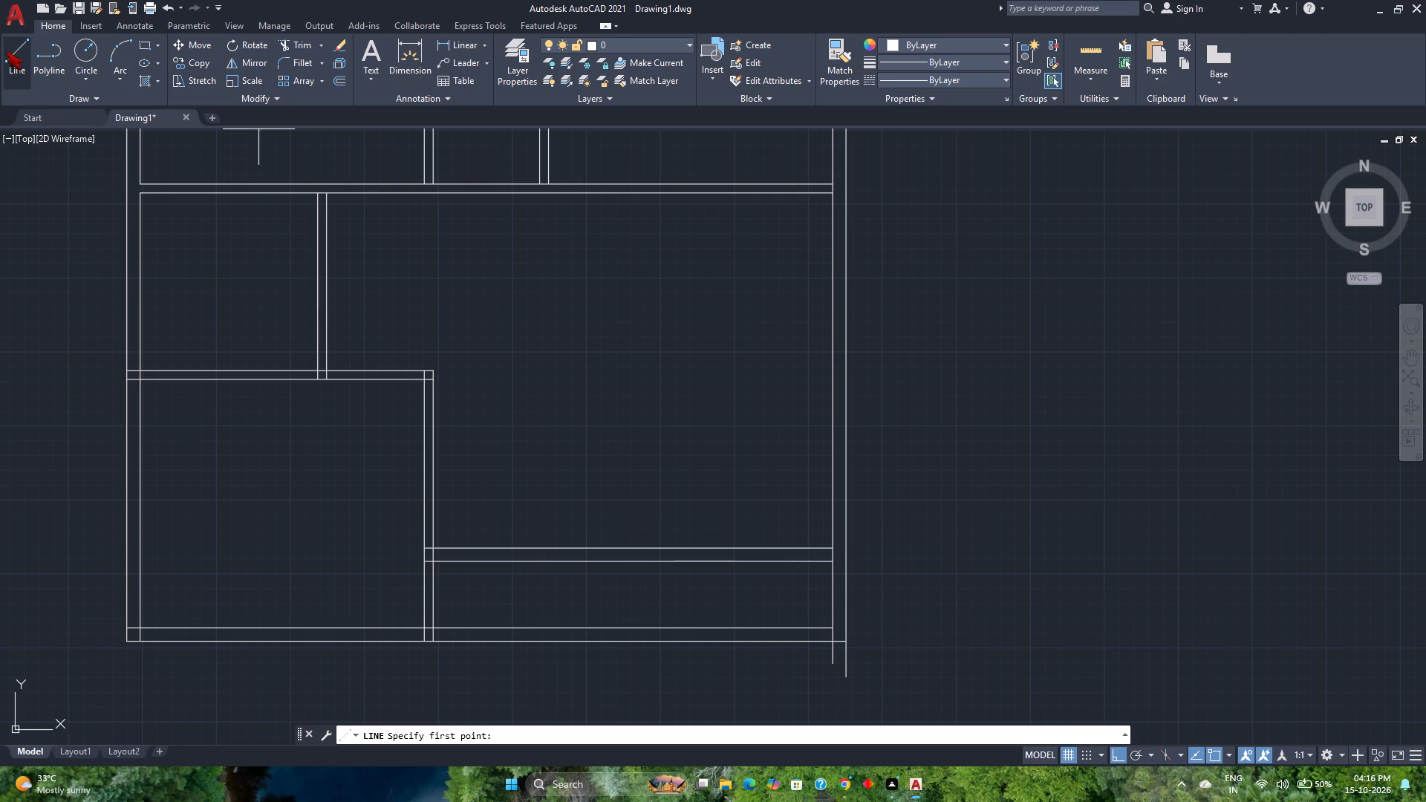
pyautogui.click(633, 549)
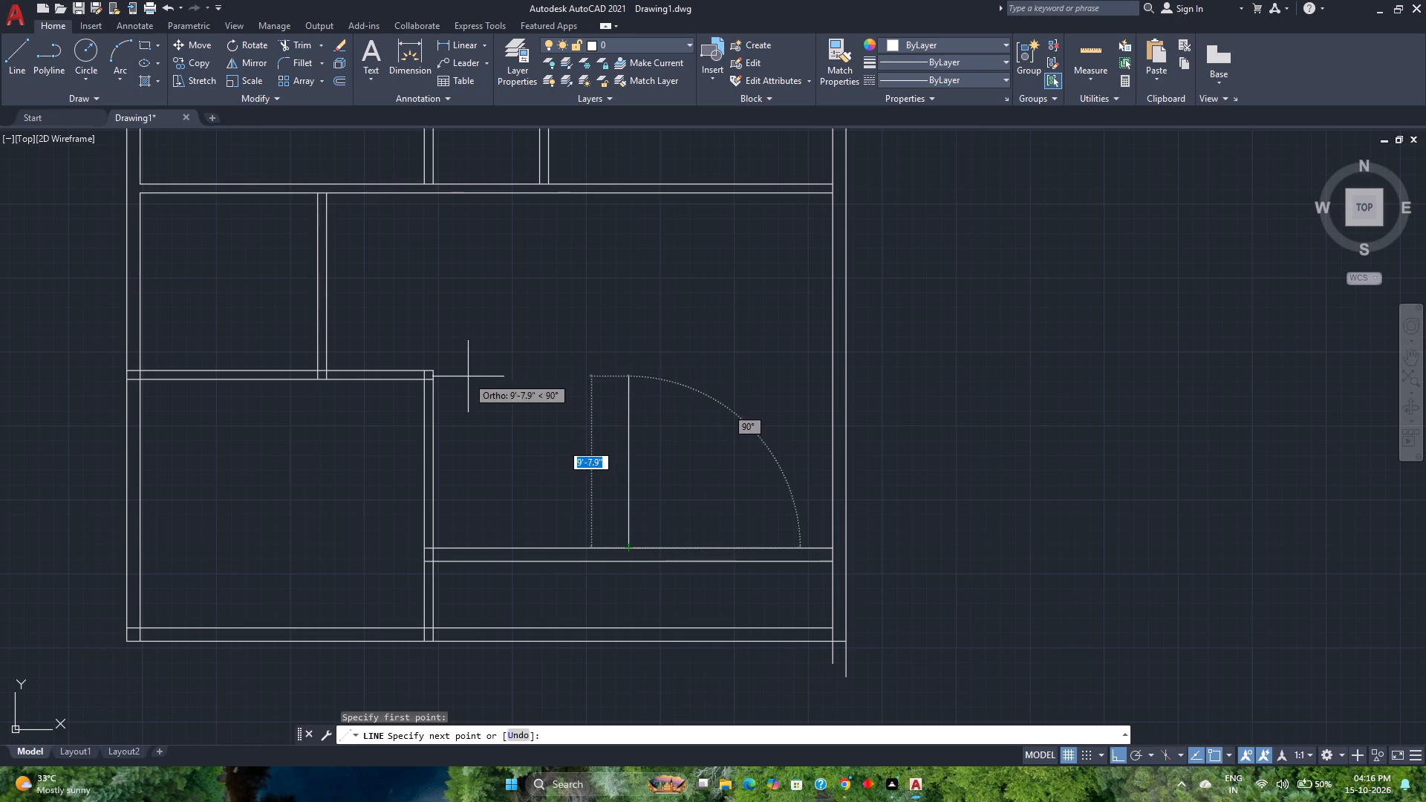
pyautogui.click(628, 373)
pyautogui.press('Escape')
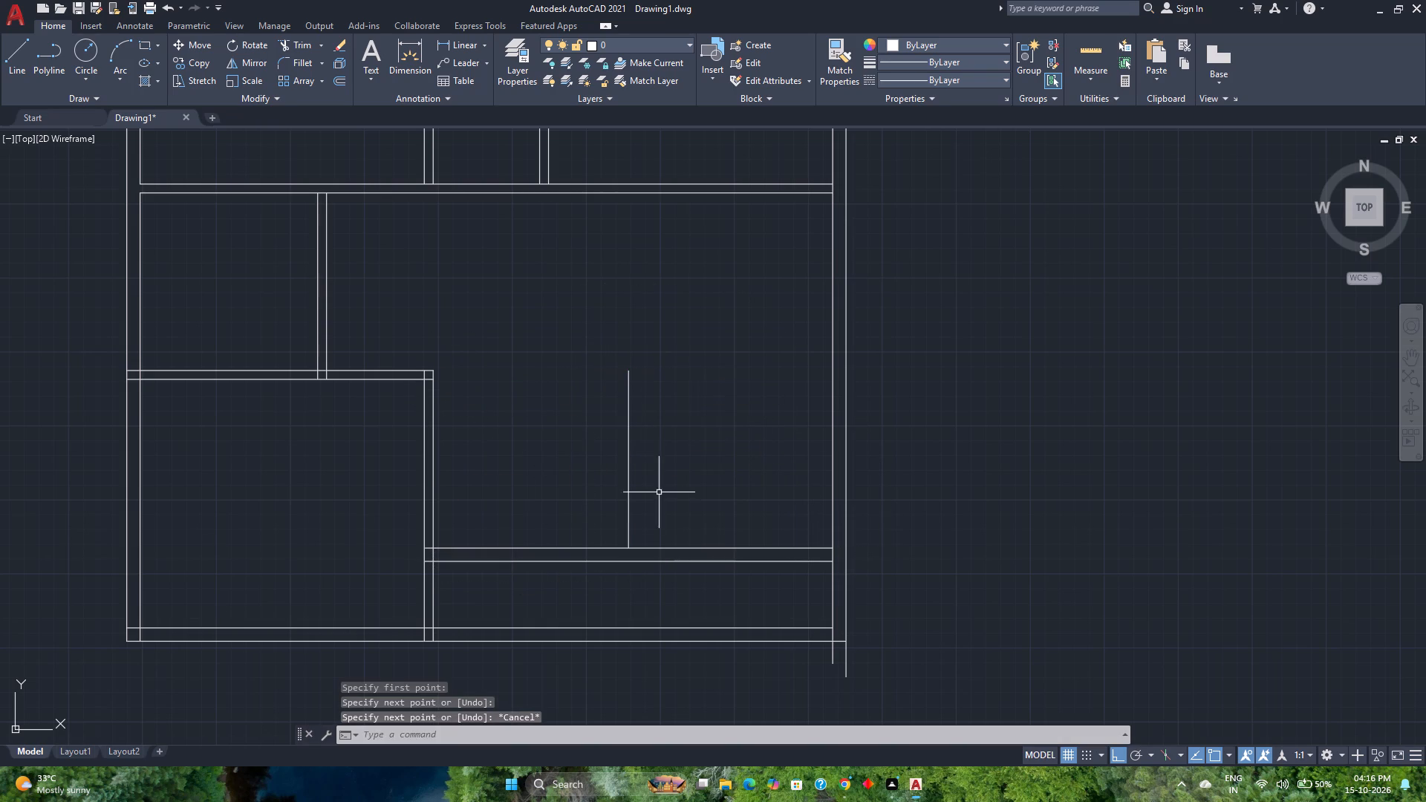
# Quick-measure the distance from the new vertical line to the right wall.
pyautogui.click(1081, 55)
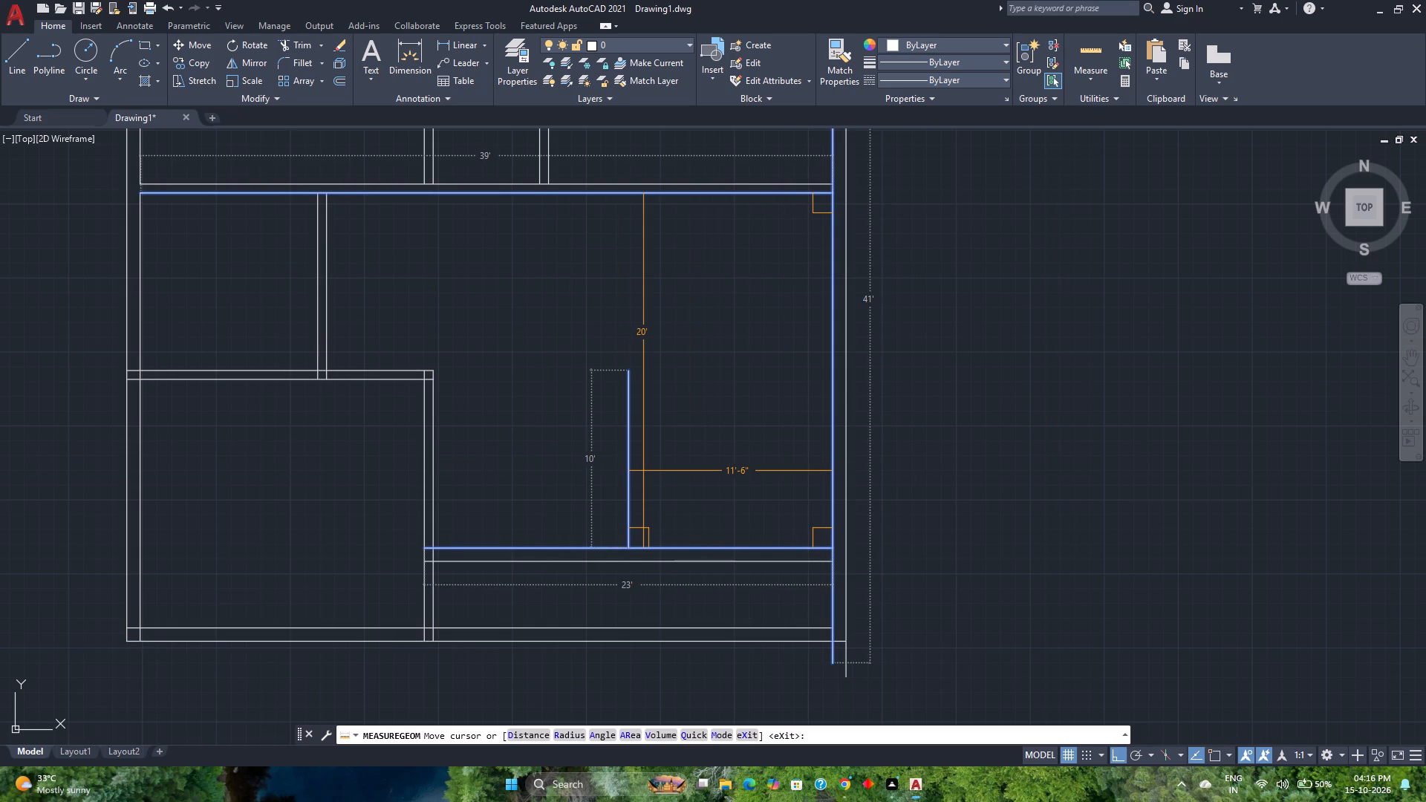
pyautogui.press('Escape')
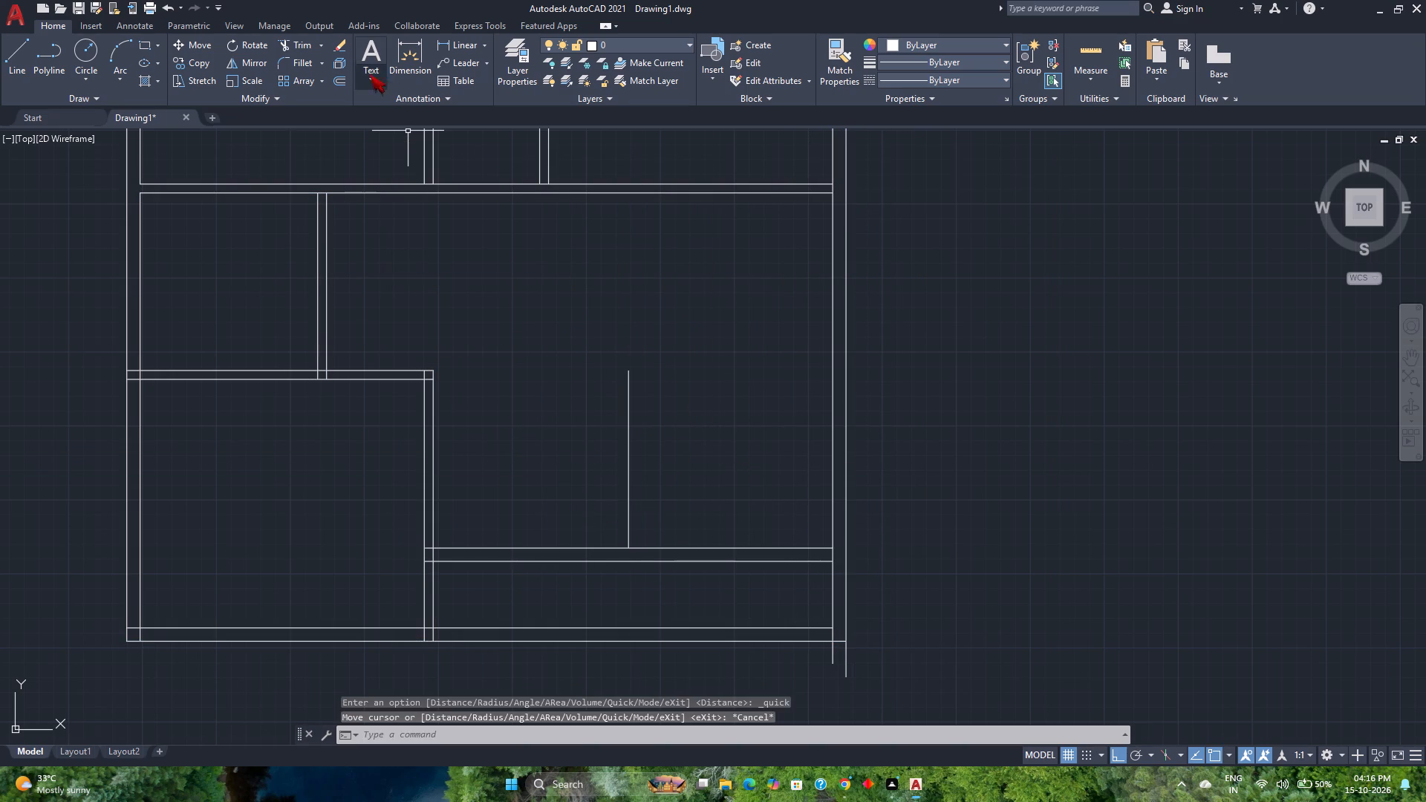
# Offset the new vertical line 6" to the right to form a partition wall.
pyautogui.click(342, 82)
pyautogui.press('6')
pyautogui.press('Return')
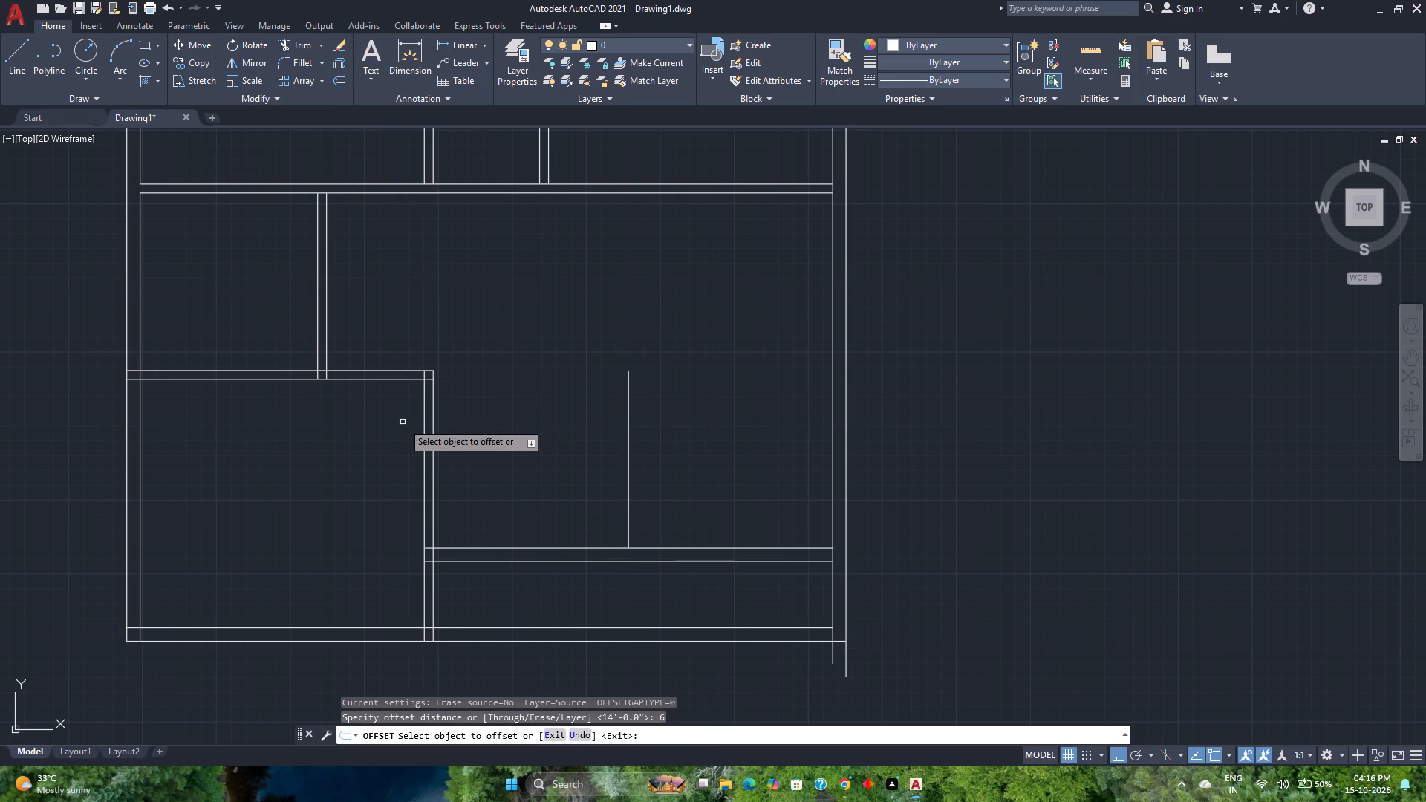
pyautogui.click(629, 486)
pyautogui.click(680, 483)
pyautogui.scroll(-1, 680, 483)
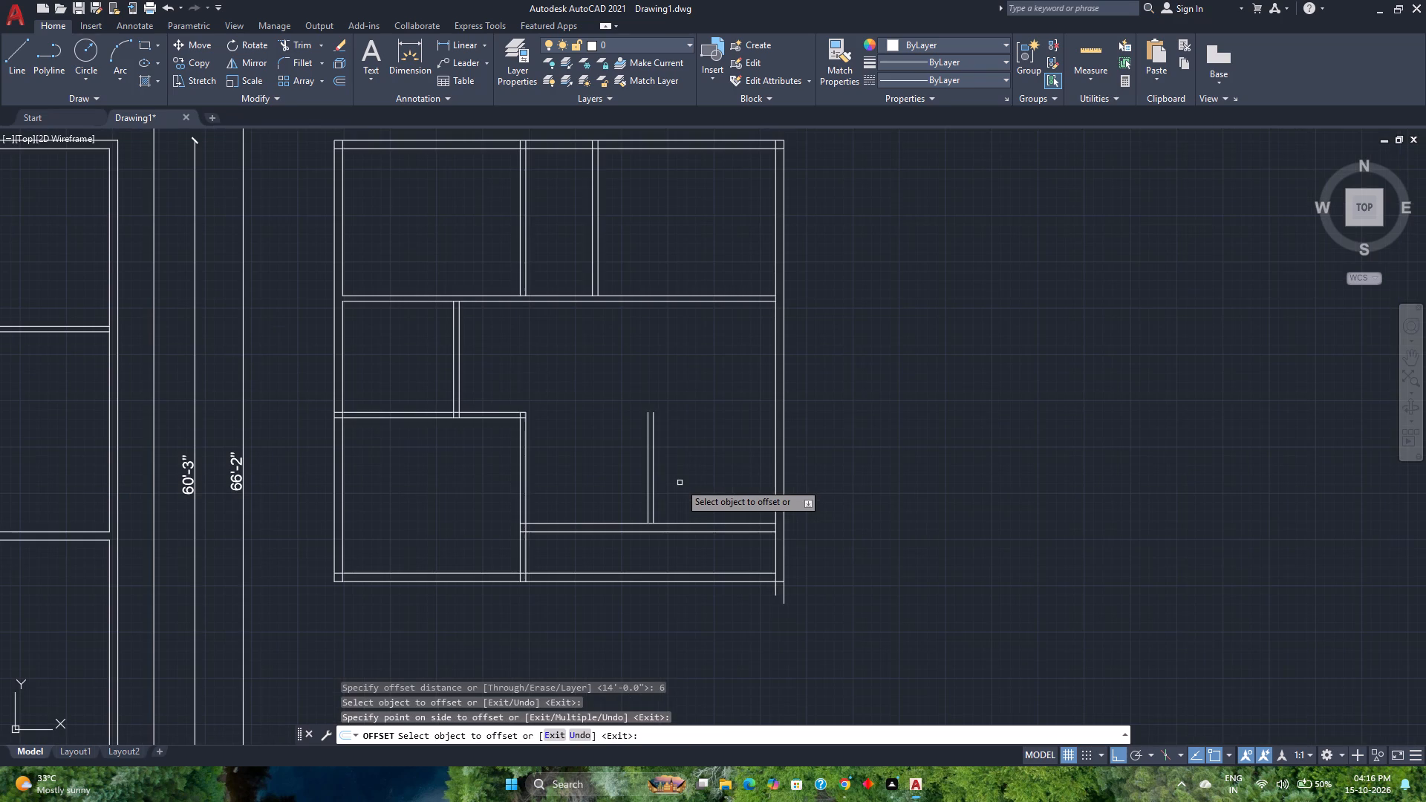
pyautogui.press('Escape')
# Extend both lines of the wall above the bottom-left room across the new partition's top to the right outer wall.
pyautogui.scroll(-2, 680, 481)
pyautogui.moveTo(680, 481); pyautogui.dragTo(654, 435, button='middle')
pyautogui.scroll(2, 655, 436)
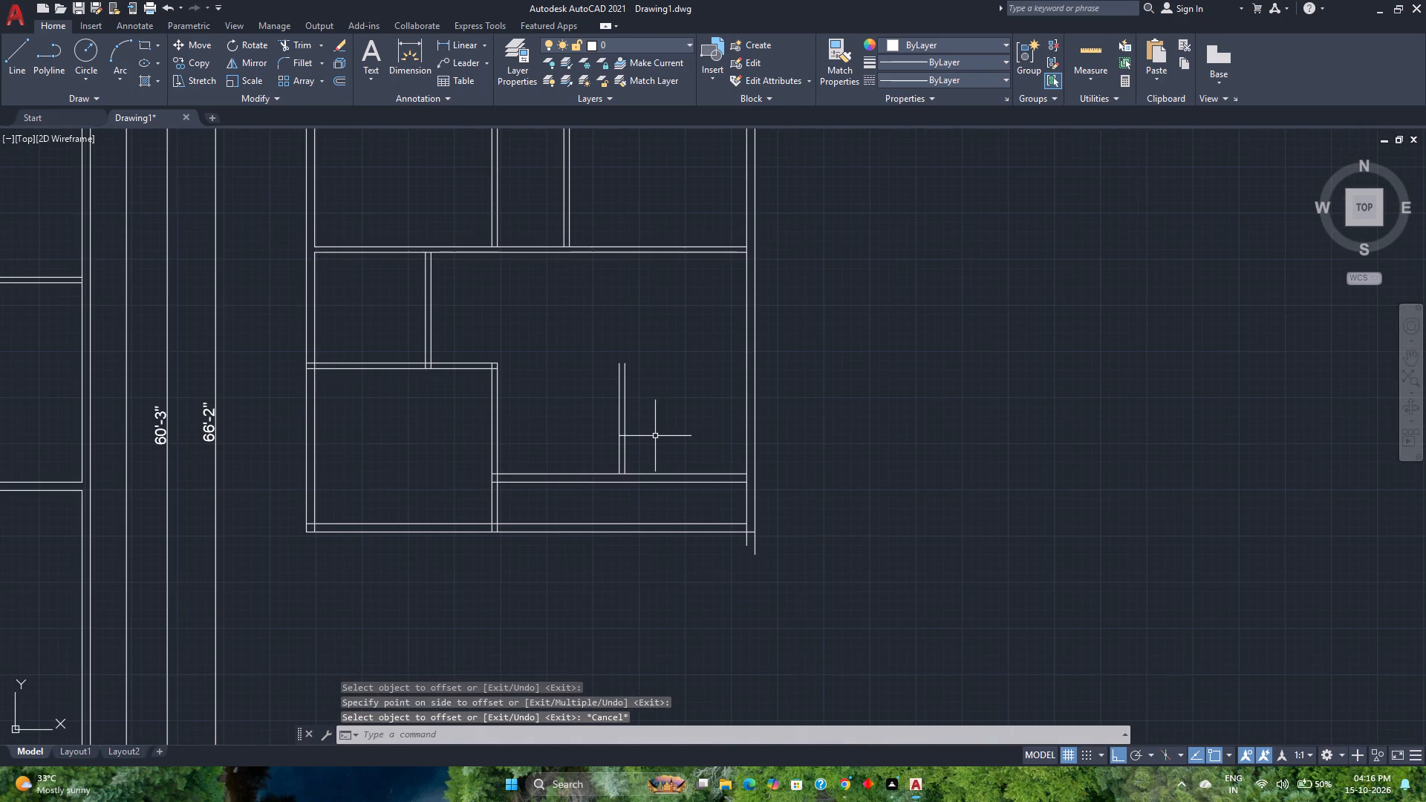
pyautogui.moveTo(688, 374); pyautogui.dragTo(671, 391, button='middle')
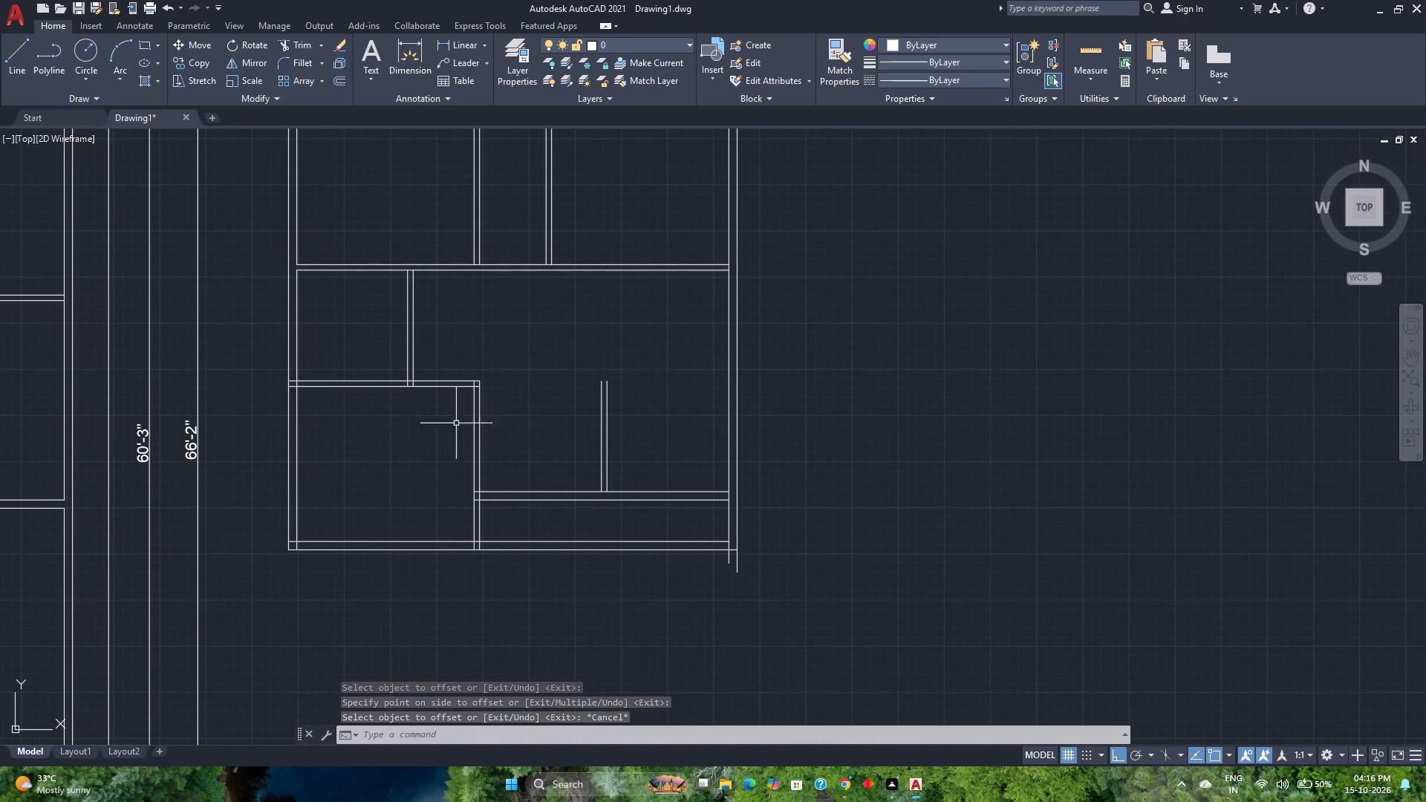
pyautogui.write('ex')
pyautogui.press('Return')
pyautogui.moveTo(456, 355); pyautogui.dragTo(463, 361)
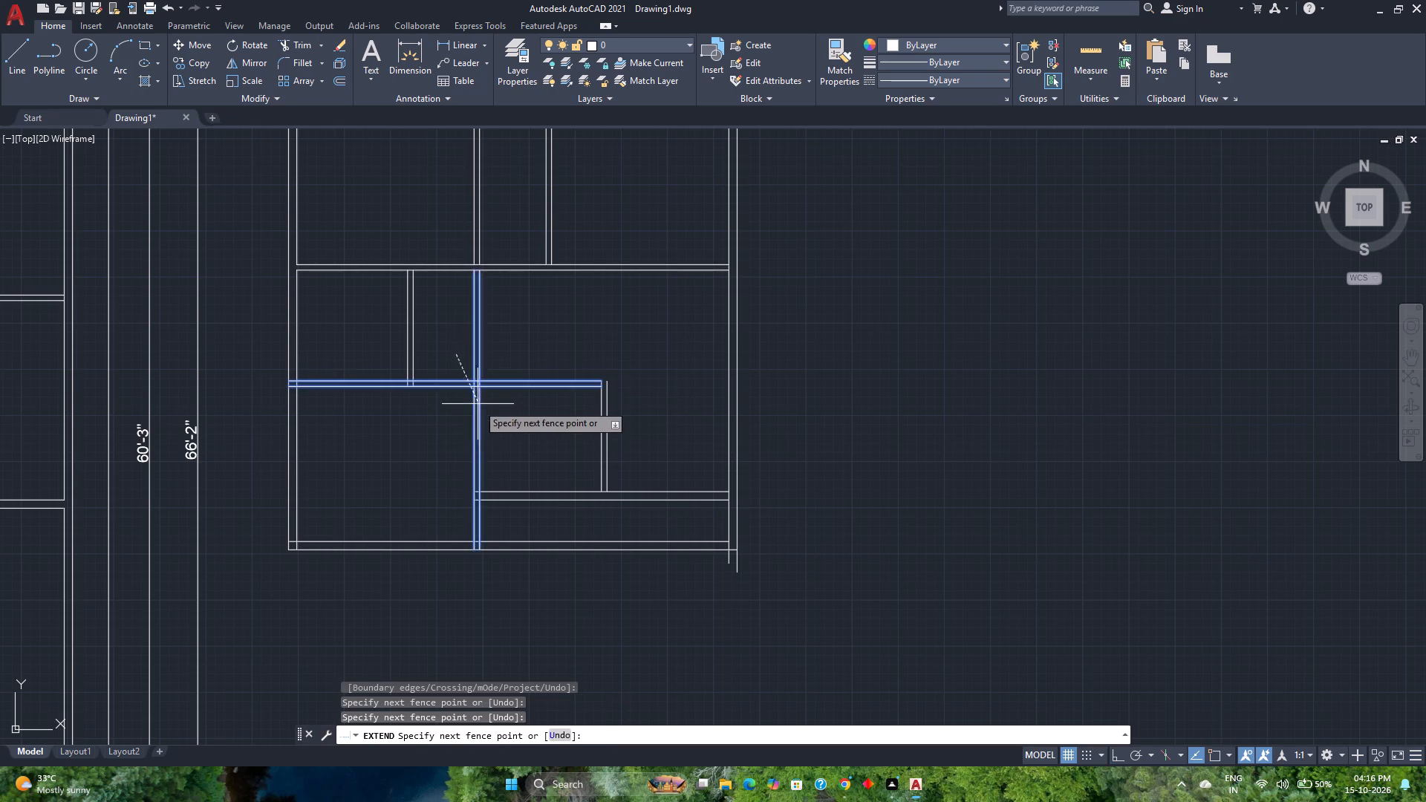
pyautogui.click(446, 425)
pyautogui.click(535, 358)
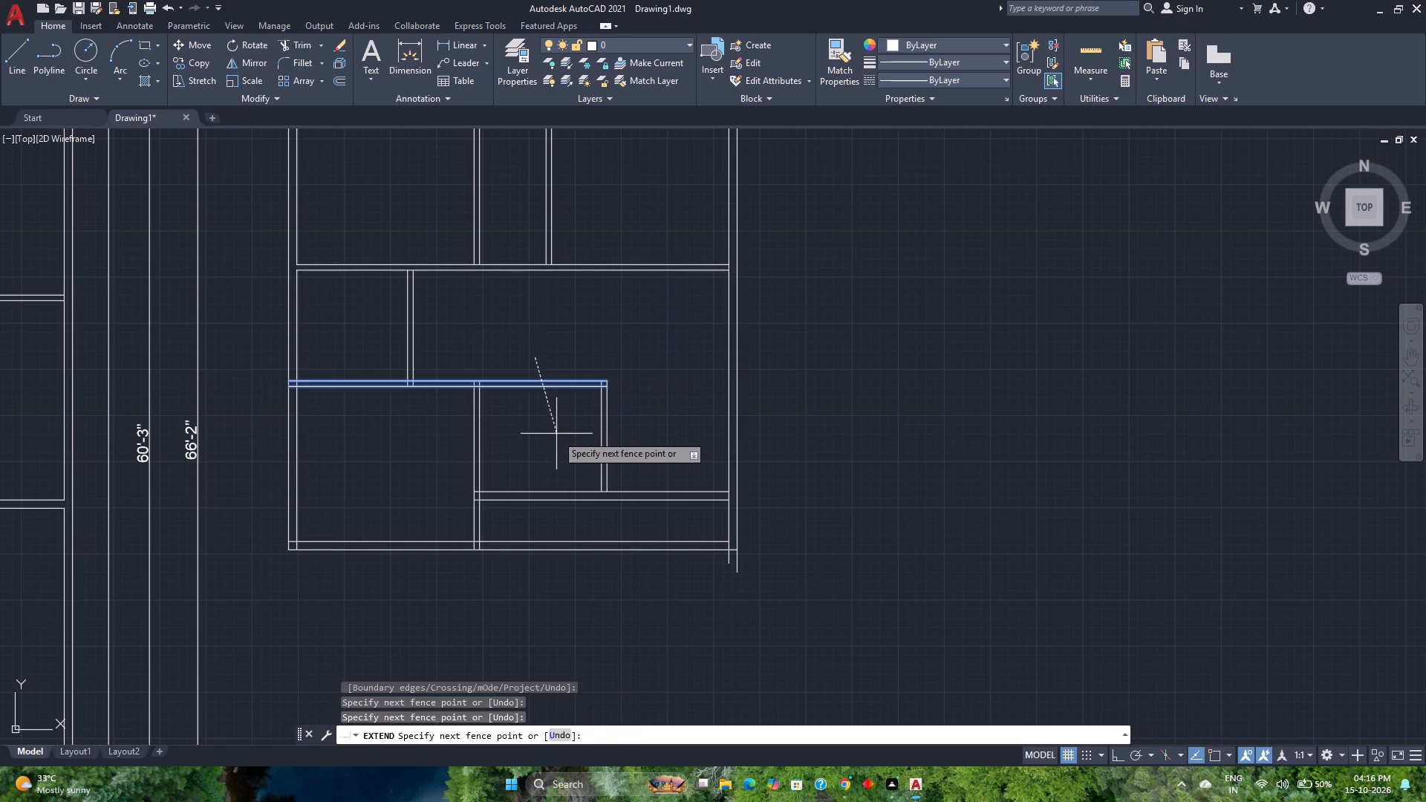
pyautogui.click(557, 439)
pyautogui.moveTo(588, 342); pyautogui.dragTo(590, 351)
pyautogui.click(573, 429)
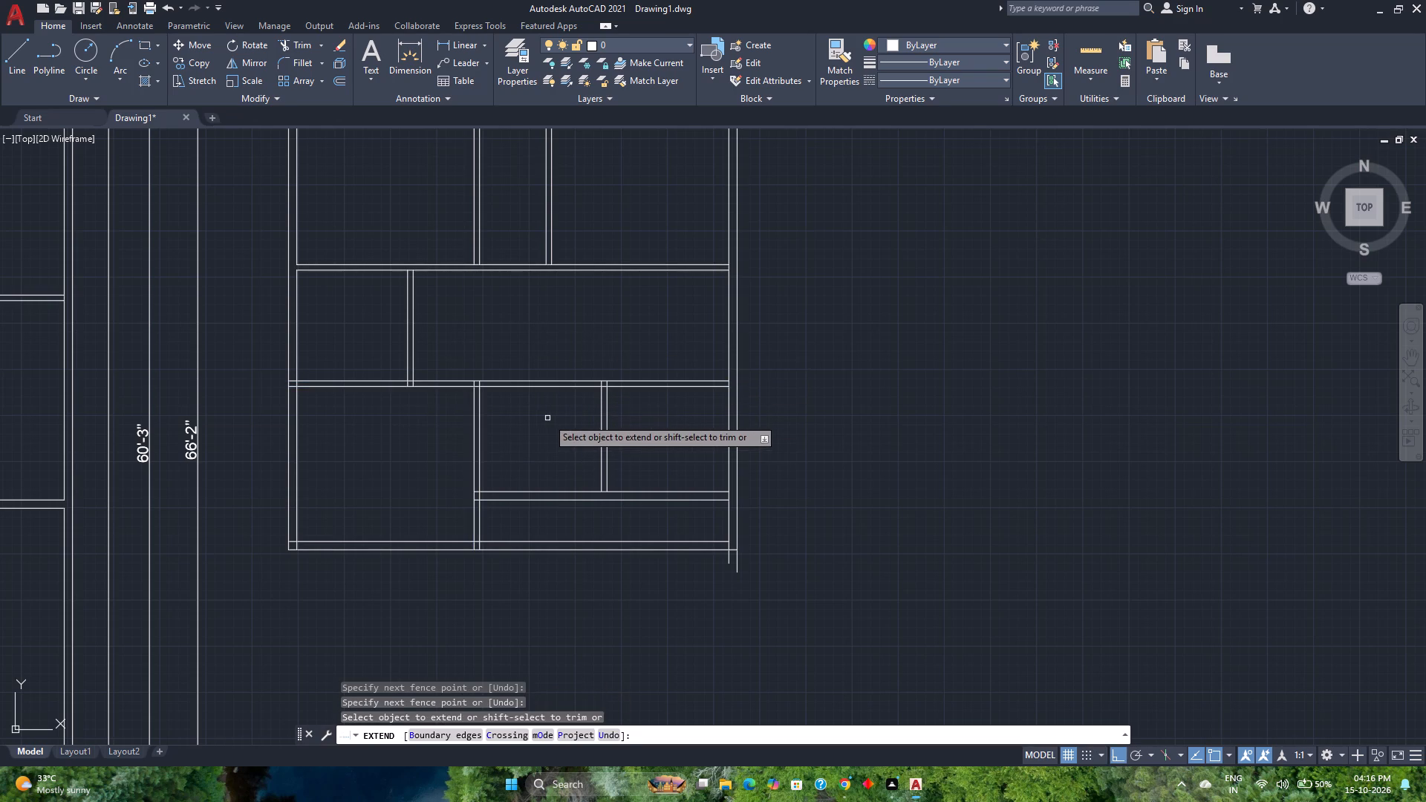
pyautogui.press('Escape')
# Trim the right outer wall's two line ends that overhang below the bottom wall.
pyautogui.moveTo(585, 528); pyautogui.dragTo(586, 486, button='middle')
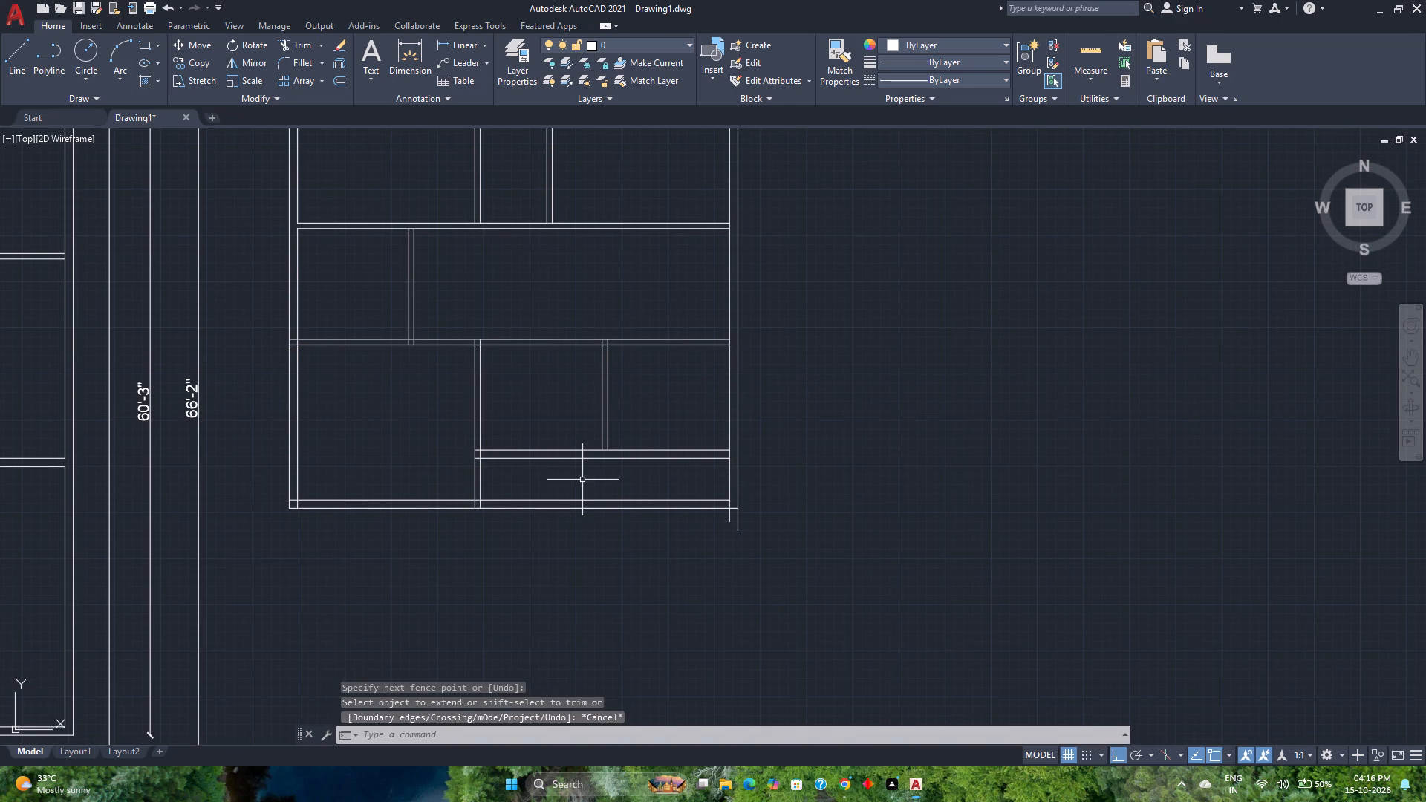
pyautogui.write('tr')
pyautogui.press('Return')
pyautogui.scroll(2, 738, 537)
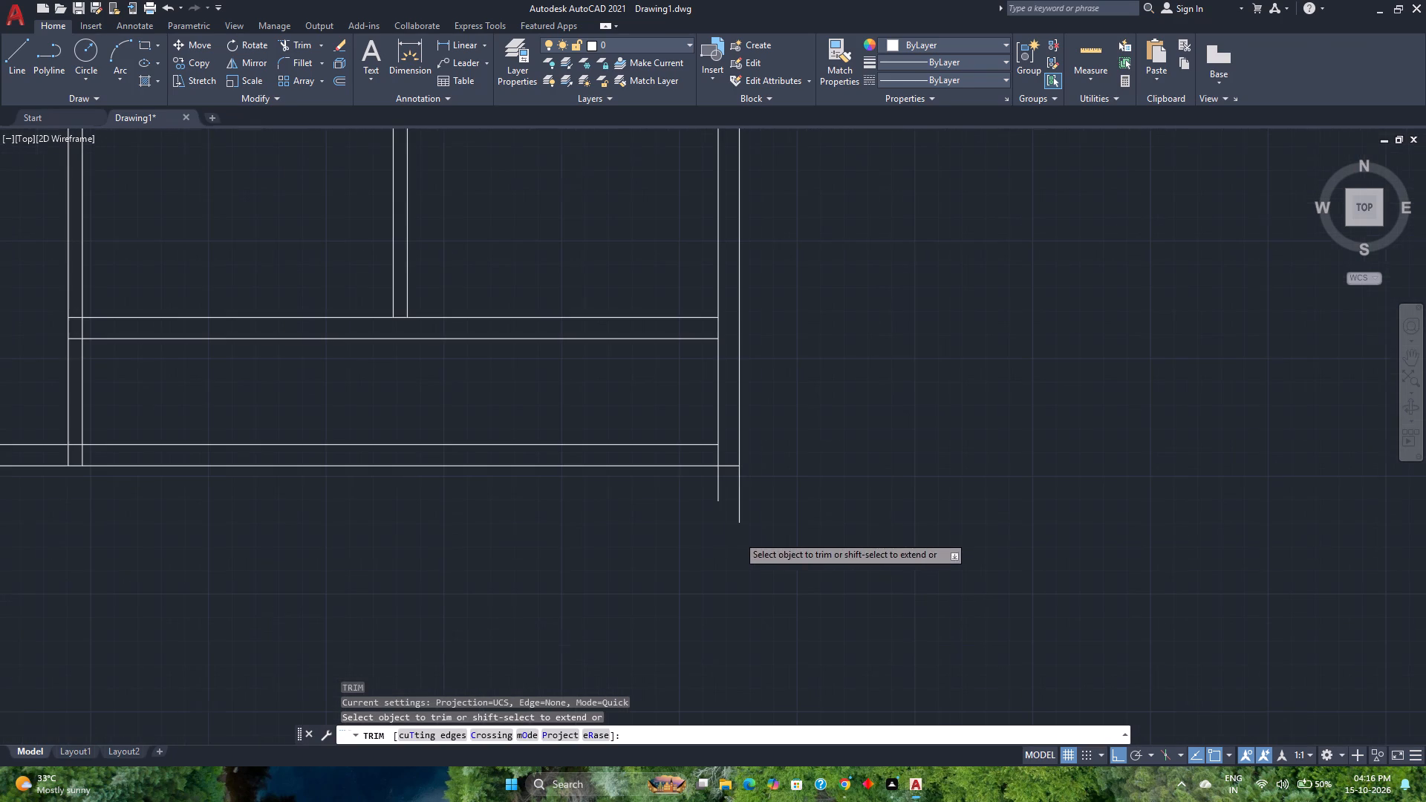
pyautogui.click(687, 501)
pyautogui.click(762, 495)
pyautogui.scroll(-2, 553, 524)
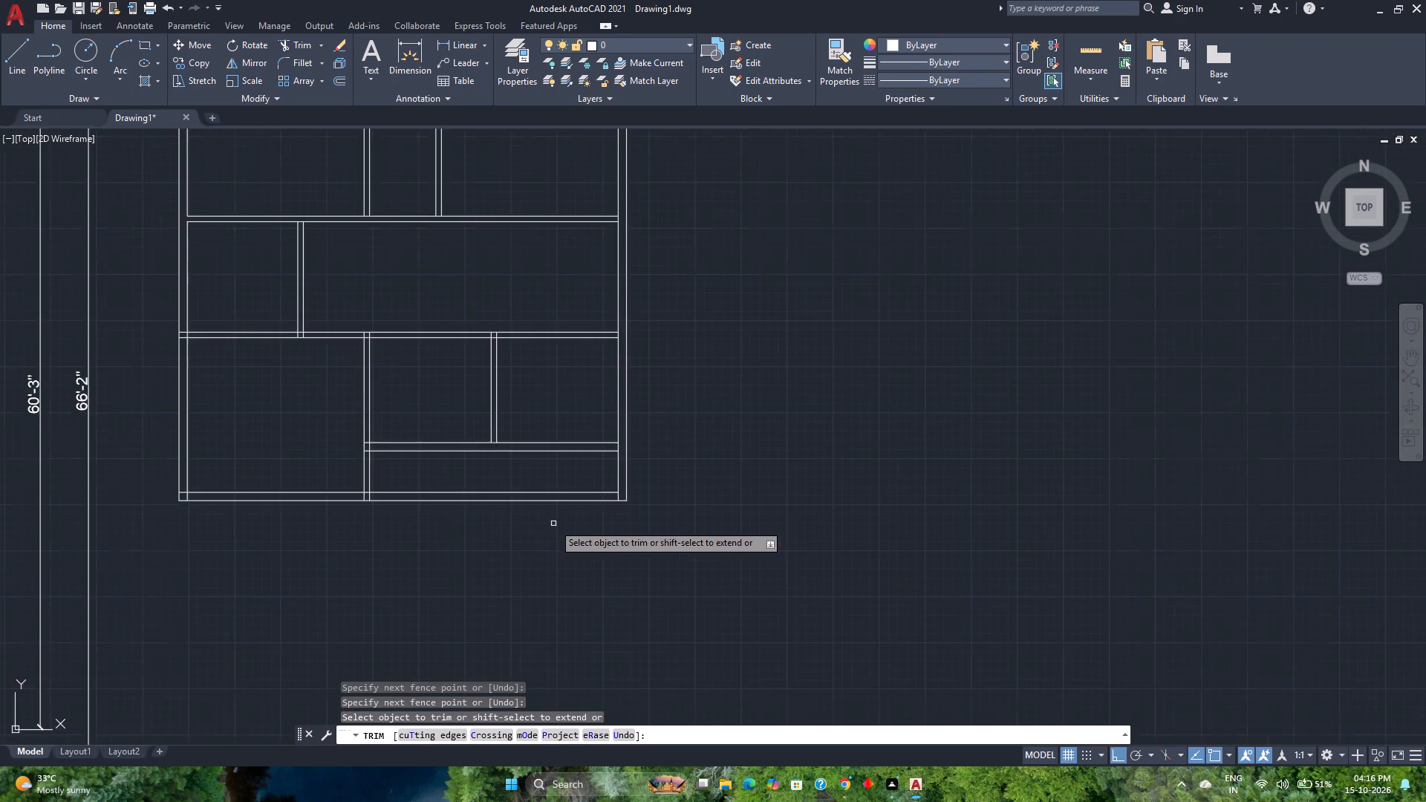
# Trim away both bottom wall lines between the bottom-left room and the right outer wall.
pyautogui.moveTo(556, 524); pyautogui.dragTo(698, 500, button='middle')
pyautogui.click(612, 451)
pyautogui.click(631, 544)
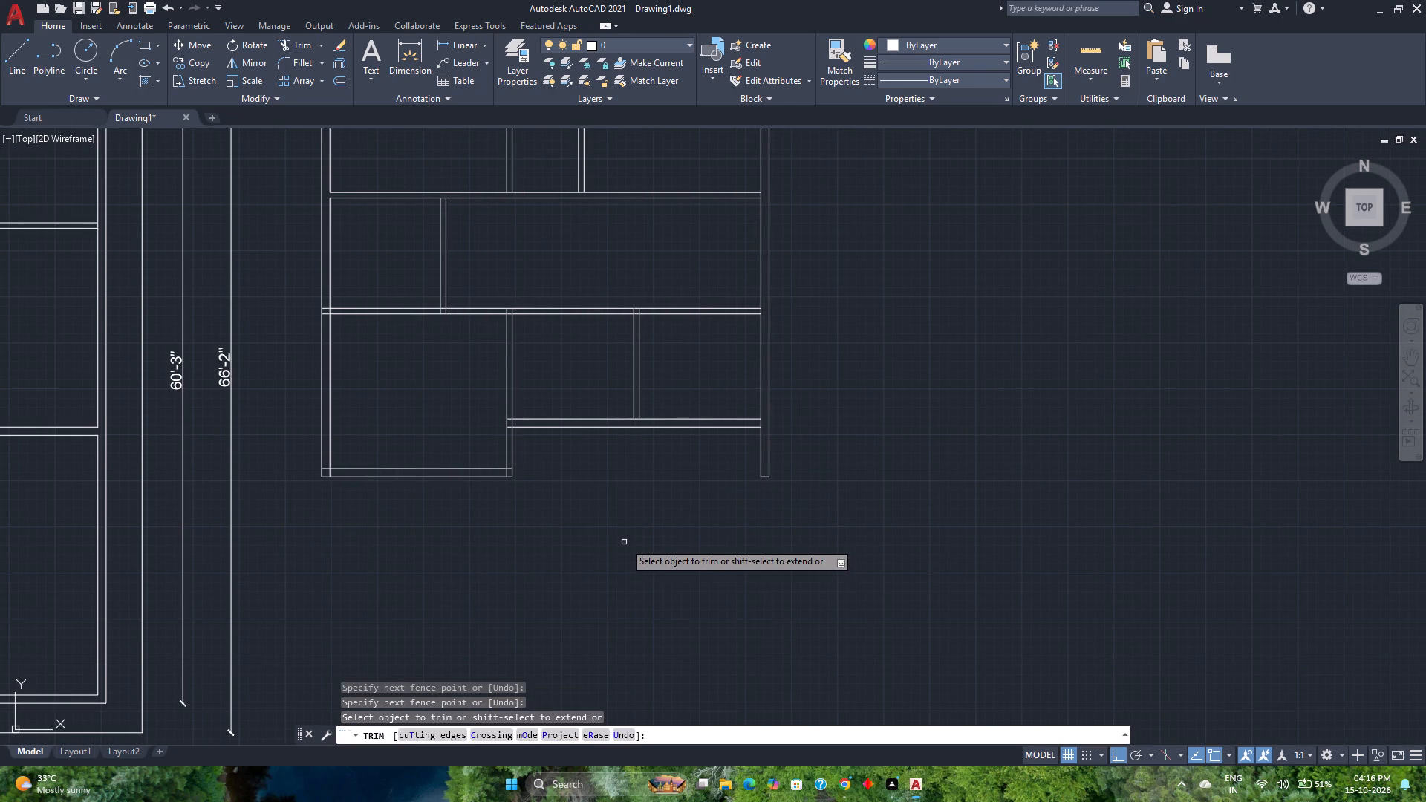
pyautogui.press('space')
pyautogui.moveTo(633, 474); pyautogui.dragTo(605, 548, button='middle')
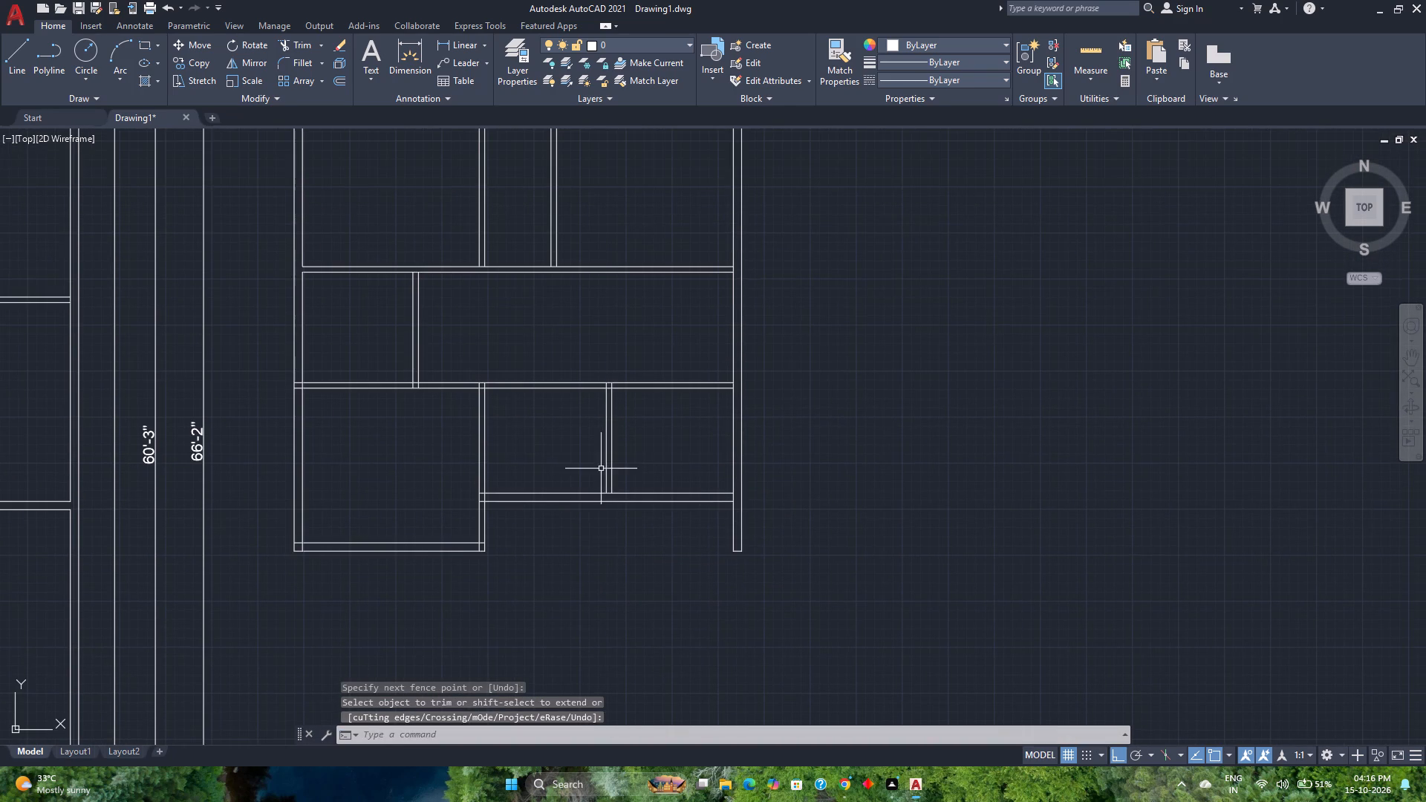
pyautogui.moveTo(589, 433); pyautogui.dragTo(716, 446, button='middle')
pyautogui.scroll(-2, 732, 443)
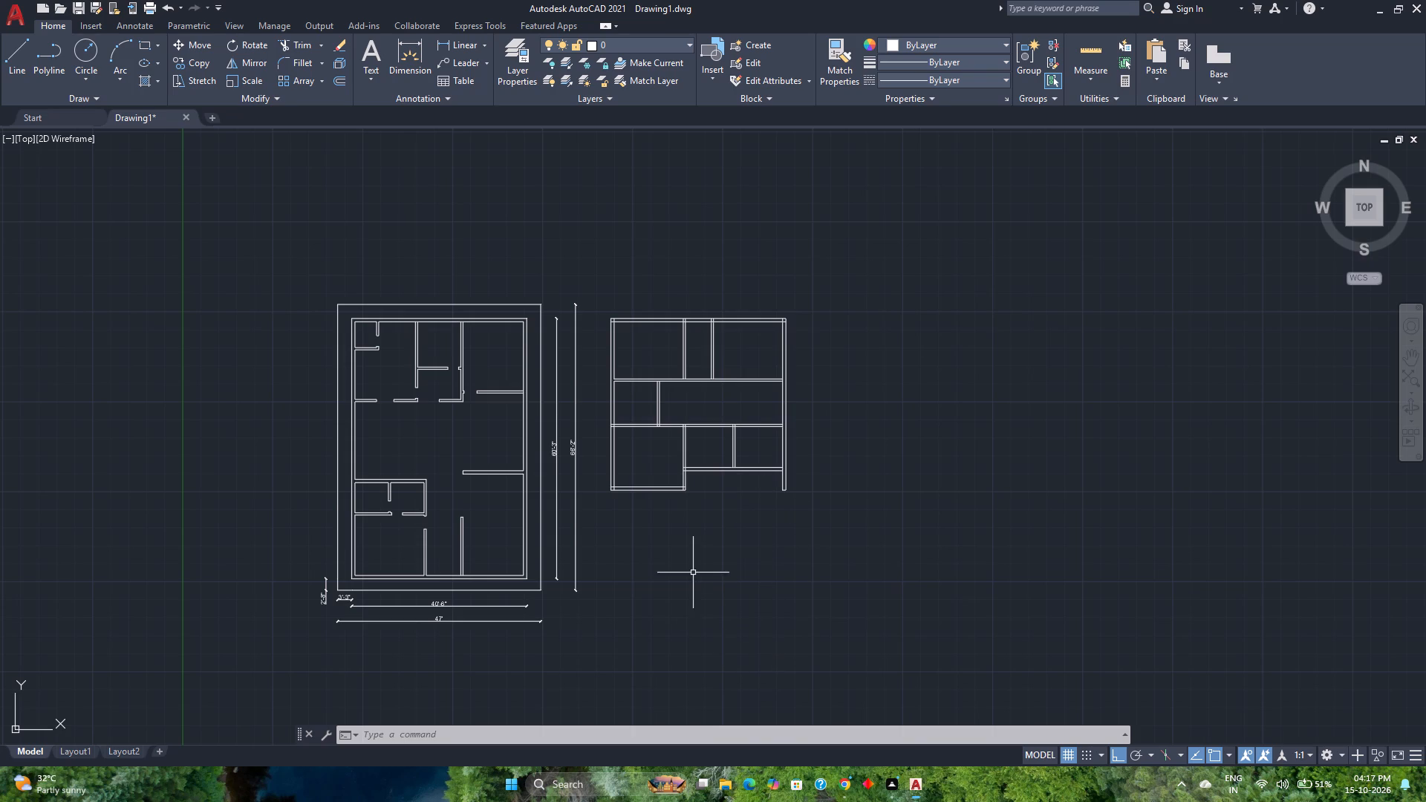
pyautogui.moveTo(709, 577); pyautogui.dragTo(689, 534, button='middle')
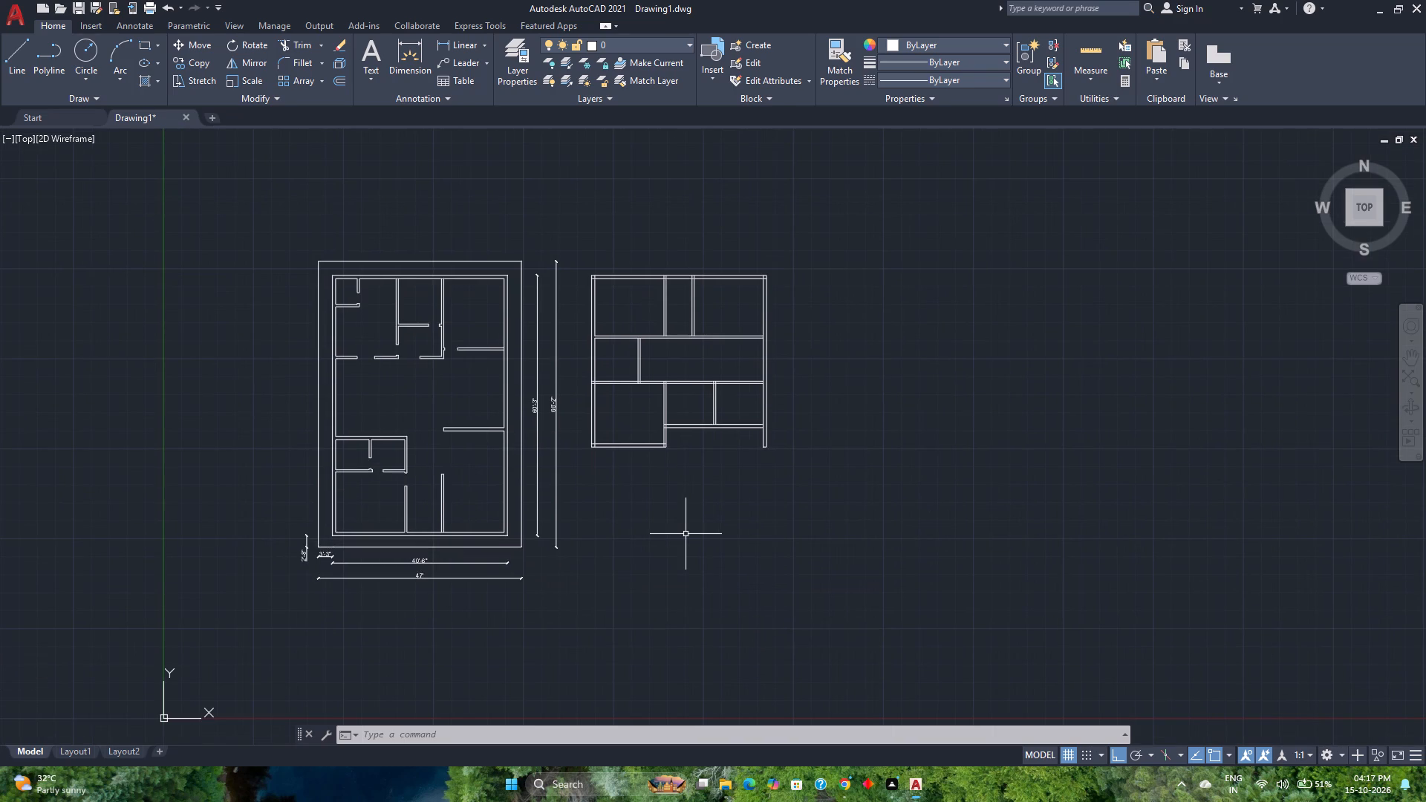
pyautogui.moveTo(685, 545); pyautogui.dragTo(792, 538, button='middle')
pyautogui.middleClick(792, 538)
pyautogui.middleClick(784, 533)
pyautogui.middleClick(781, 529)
# Offset the lower line of the horizontal wall beneath the two lower right-hand rooms 8' down.
pyautogui.scroll(1, 777, 524)
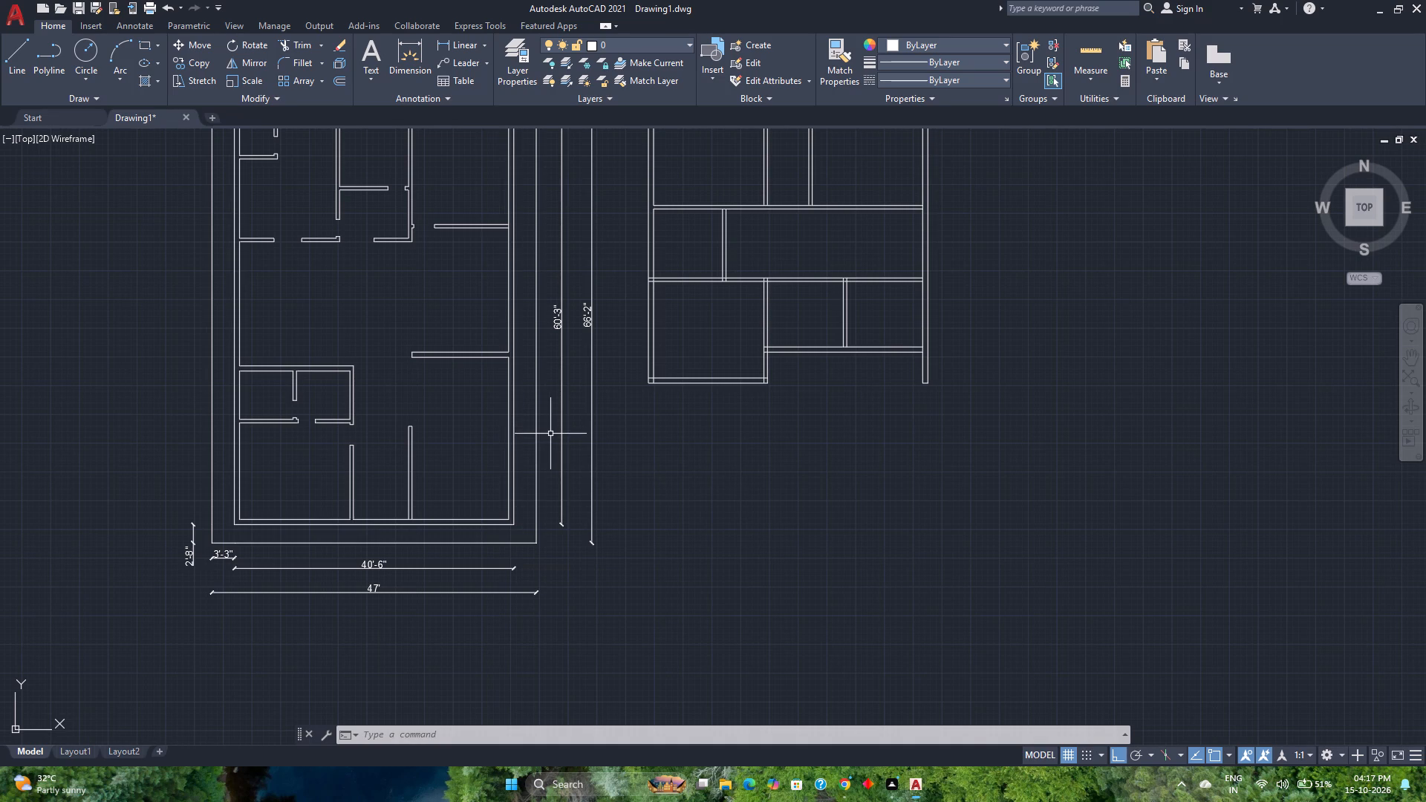
pyautogui.scroll(1, 829, 388)
pyautogui.moveTo(833, 387); pyautogui.dragTo(775, 414, button='middle')
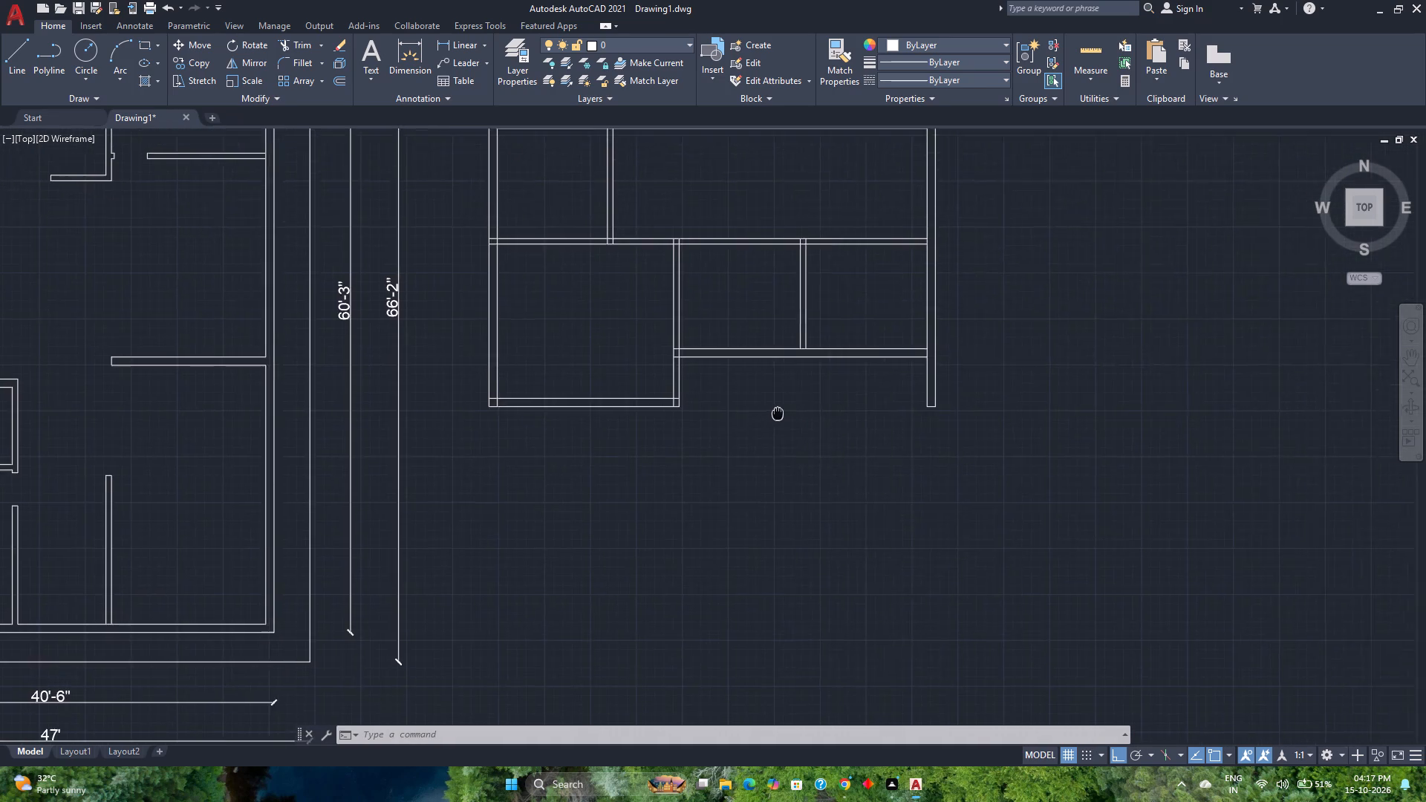
pyautogui.moveTo(775, 414); pyautogui.dragTo(762, 418, button='middle')
pyautogui.scroll(1, 762, 418)
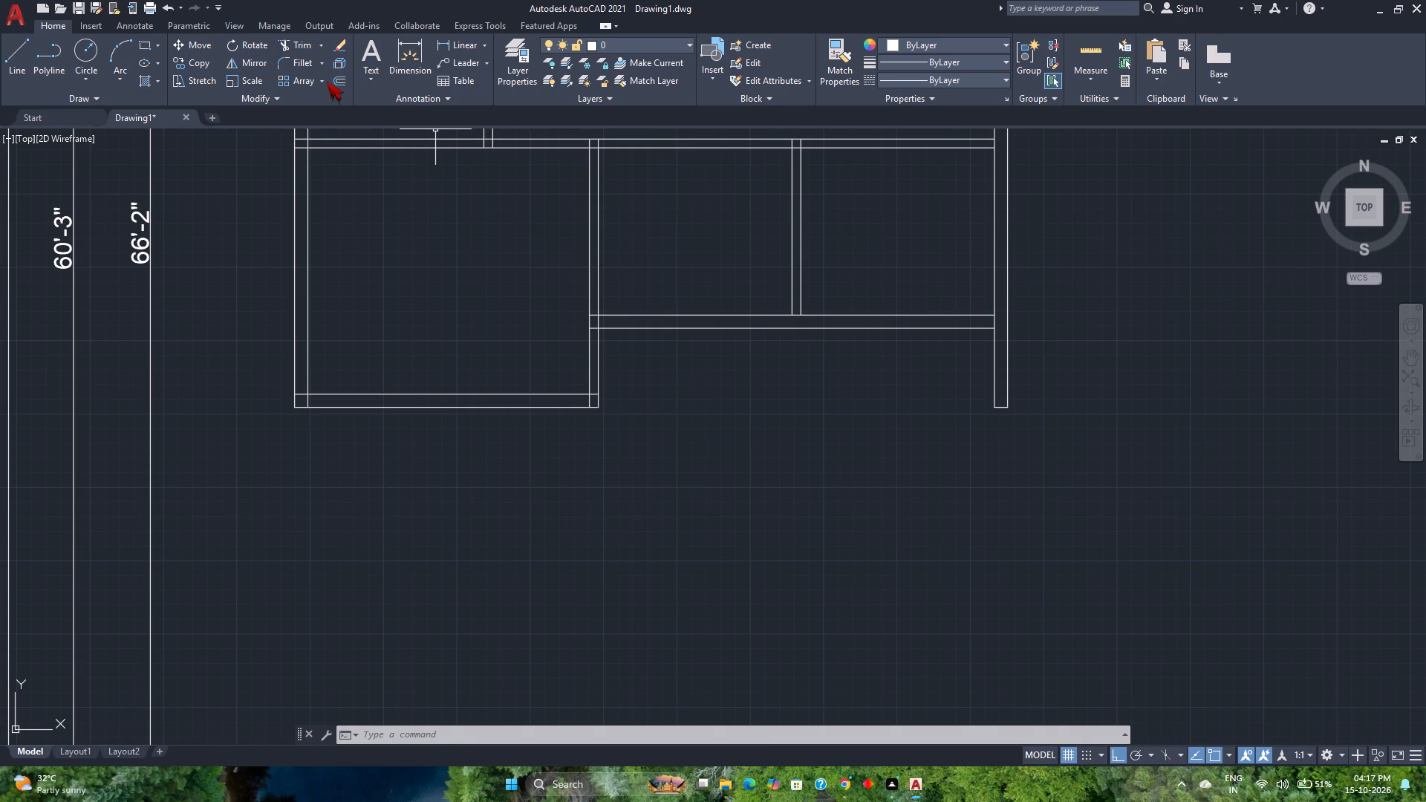
pyautogui.click(342, 83)
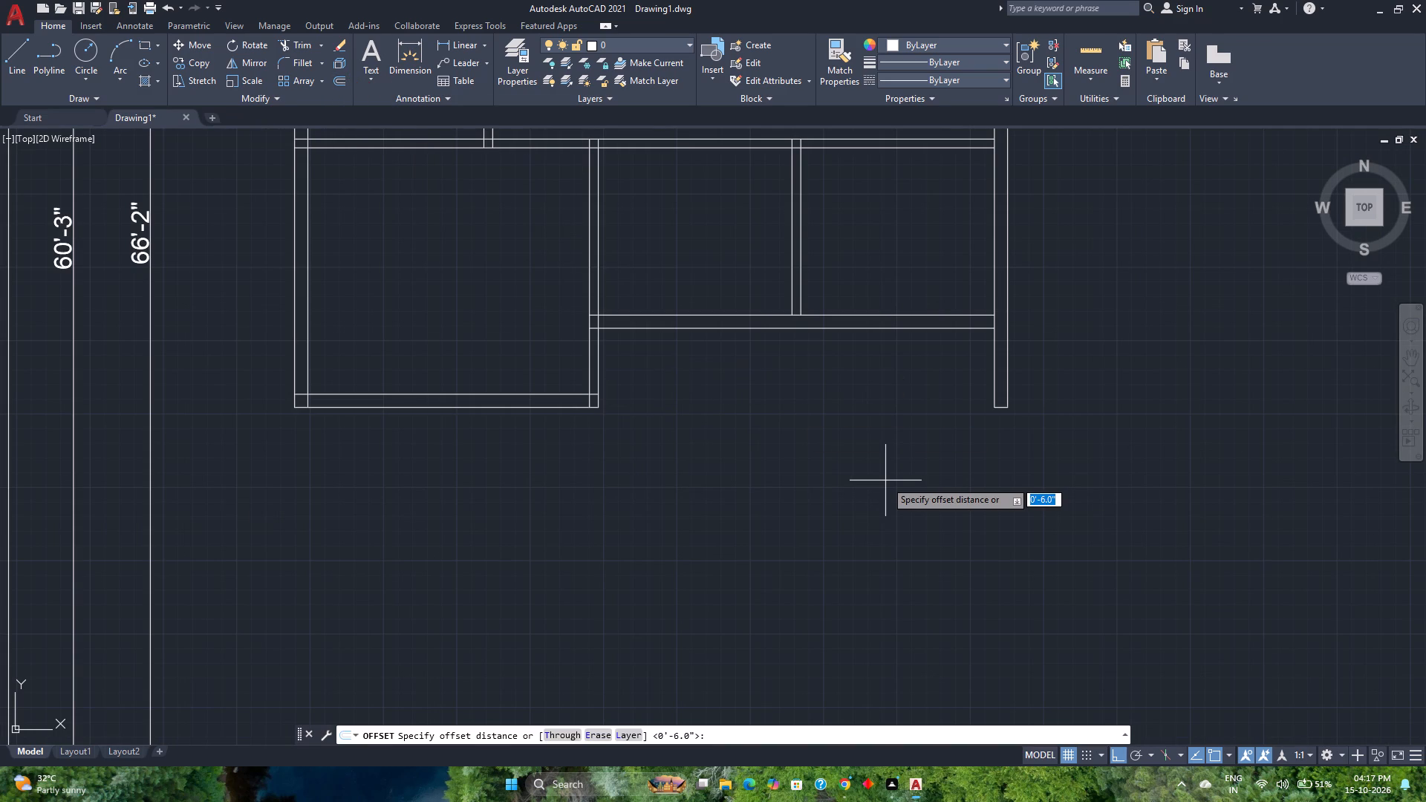
pyautogui.write("6'")
pyautogui.press('Return')
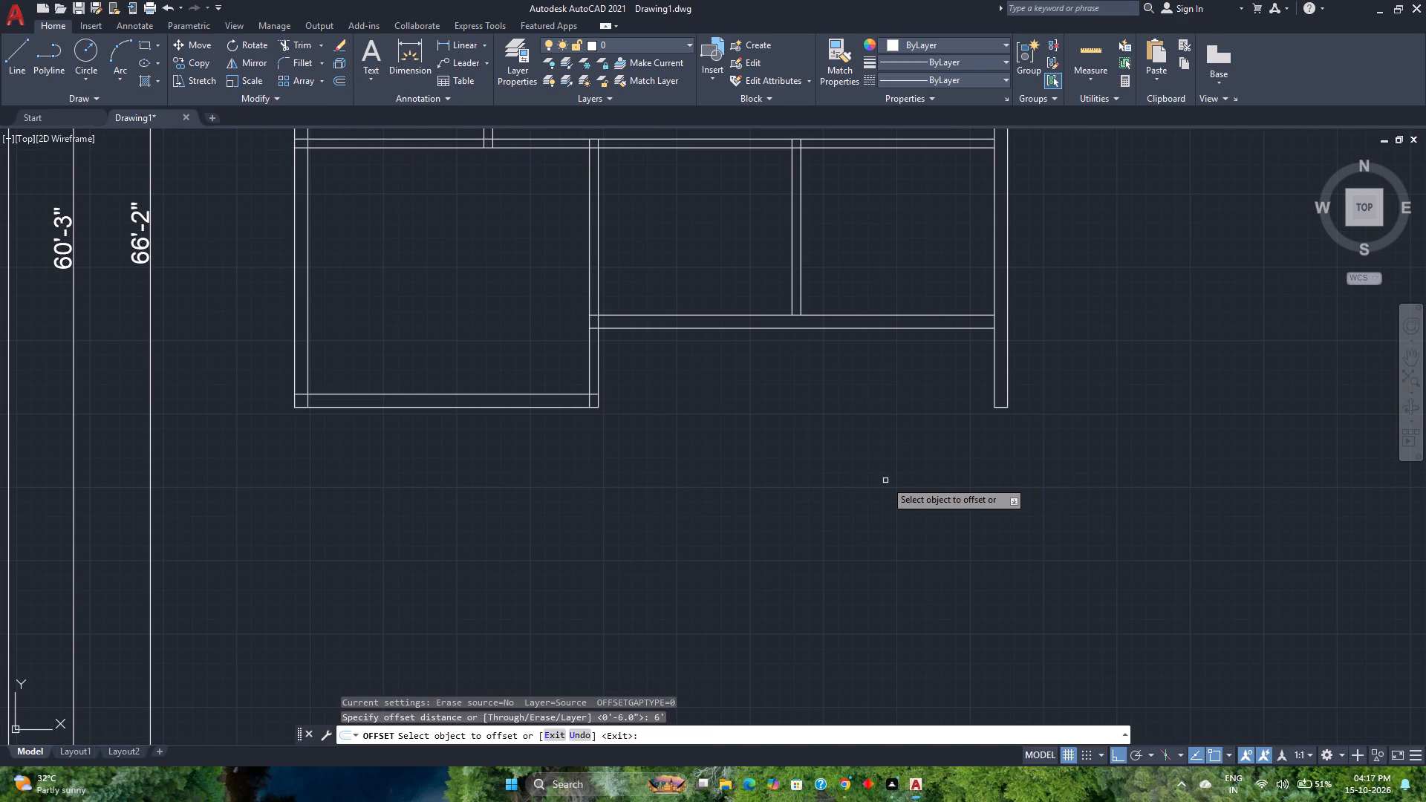
pyautogui.click(811, 327)
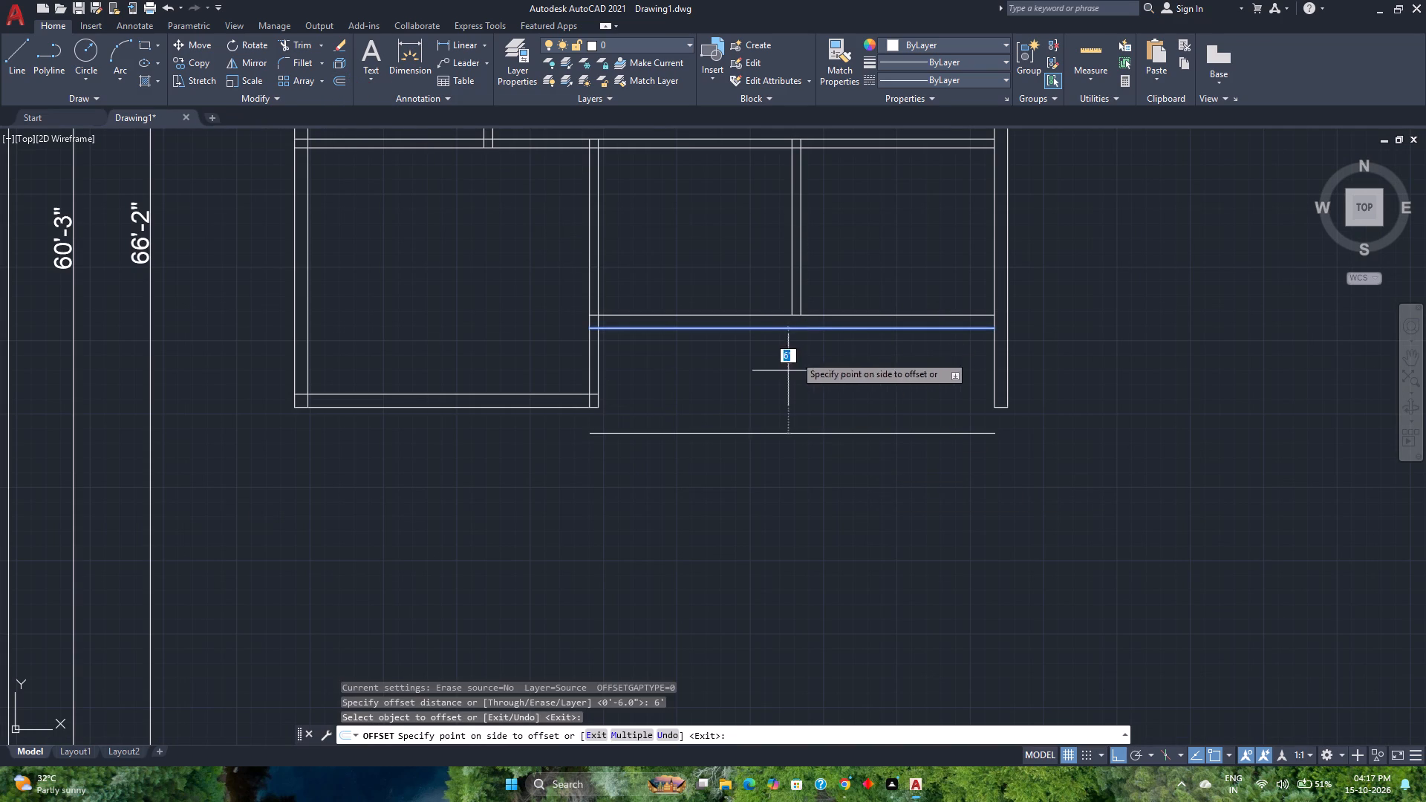
pyautogui.write("8'")
pyautogui.press('Return')
pyautogui.scroll(-1, 773, 460)
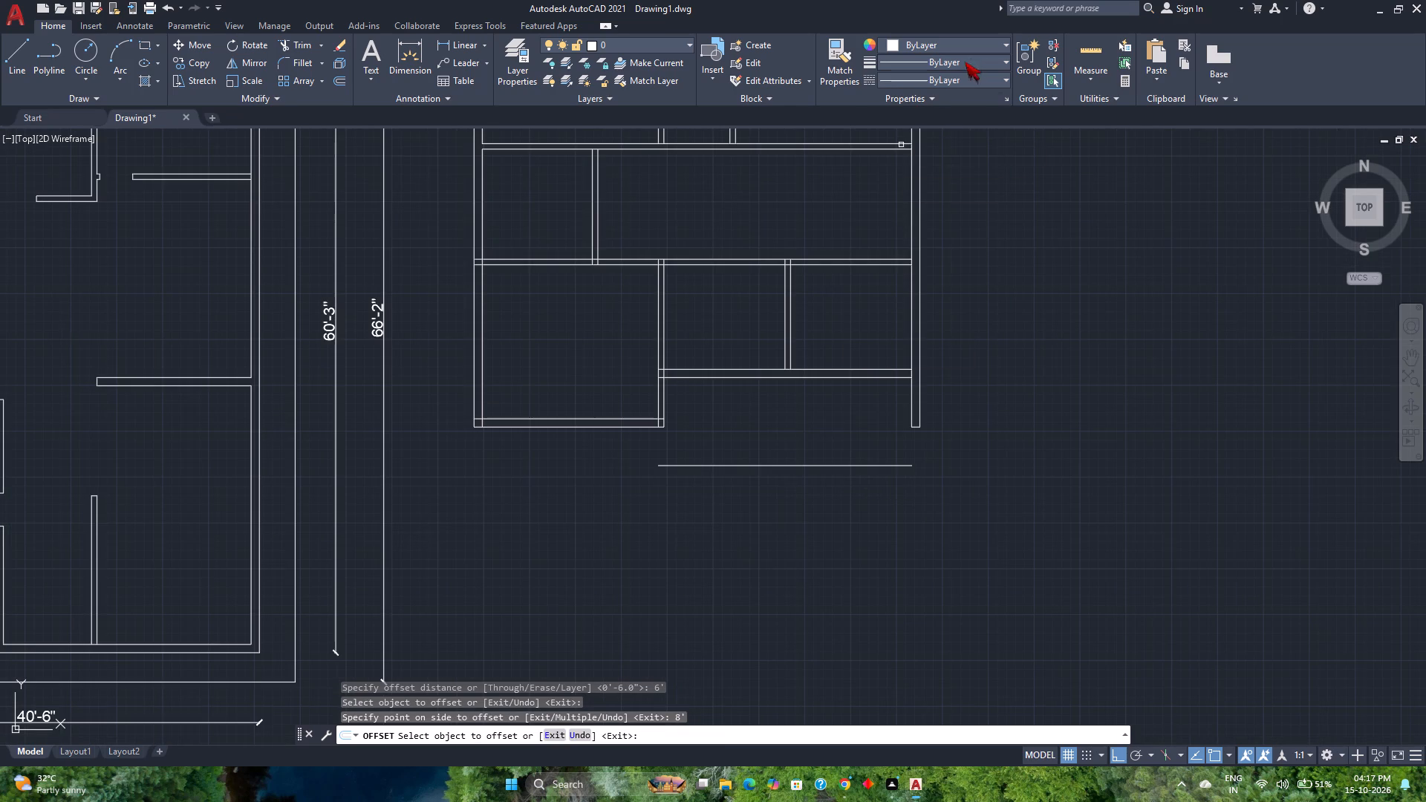
# Quick-measure the vertical distance between the bottom-left room's bottom wall and the new line below.
pyautogui.click(1077, 38)
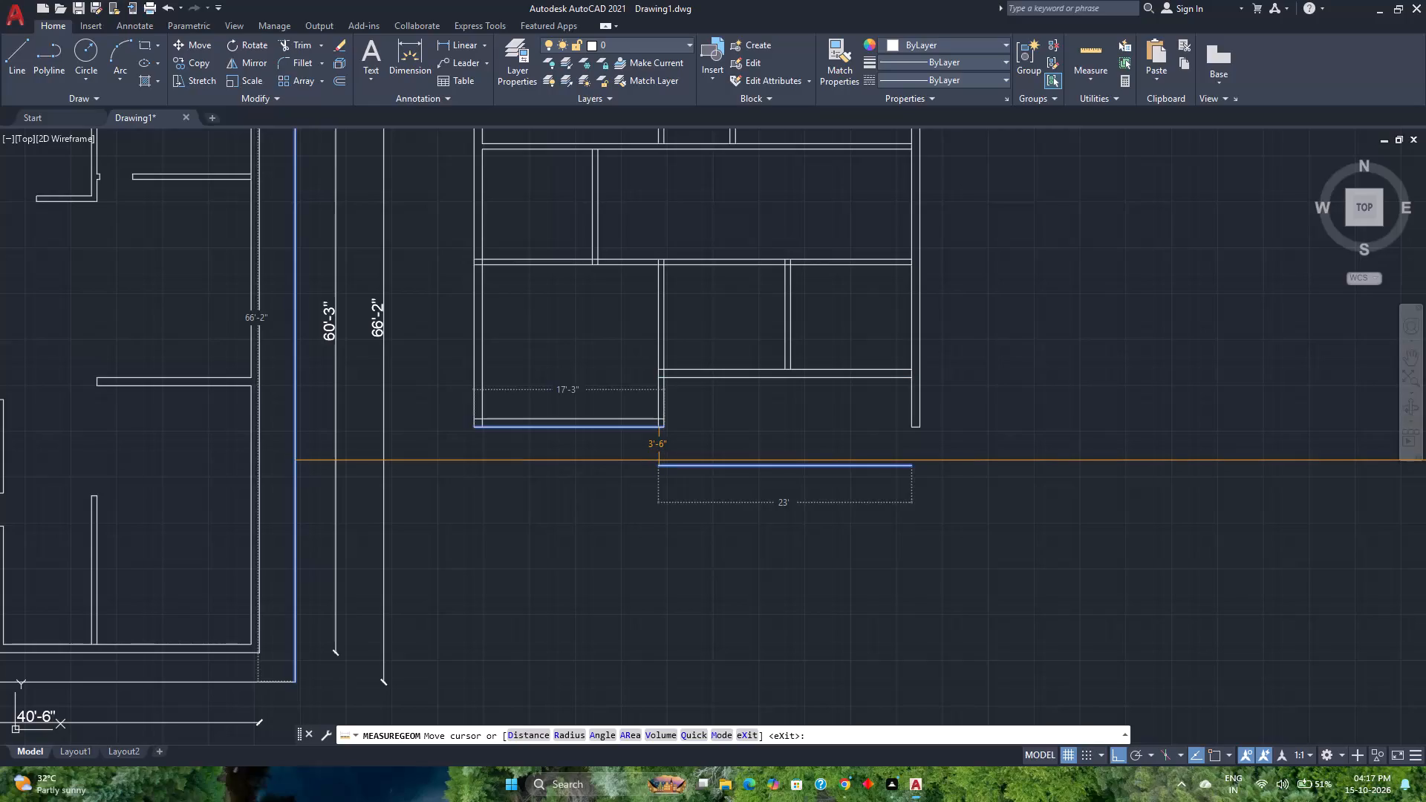
pyautogui.scroll(2, 659, 457)
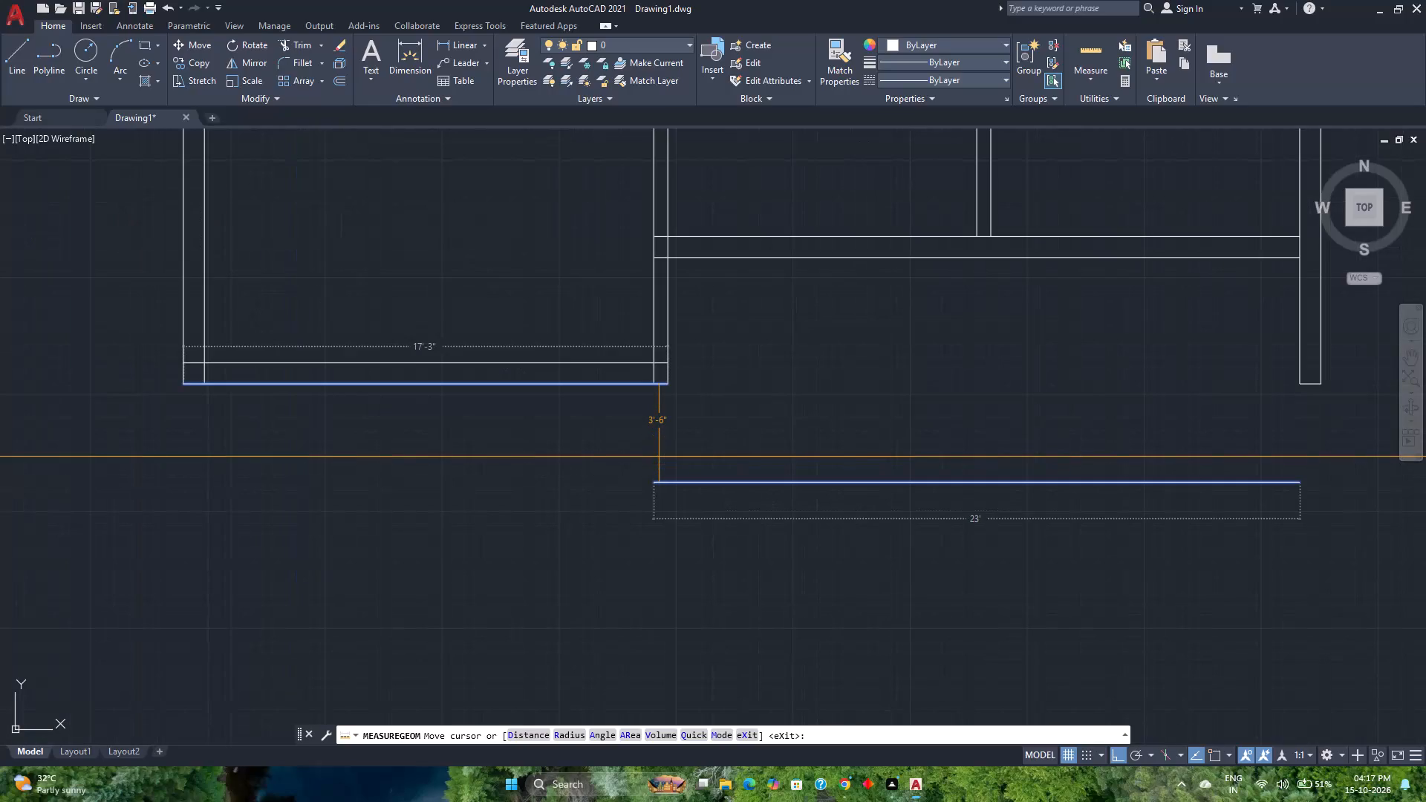
pyautogui.press('Escape')
# Move the new horizontal line below the two lower right-hand rooms 3' further down.
pyautogui.moveTo(787, 533); pyautogui.dragTo(777, 521)
pyautogui.click(693, 466)
pyautogui.scroll(-3, 693, 465)
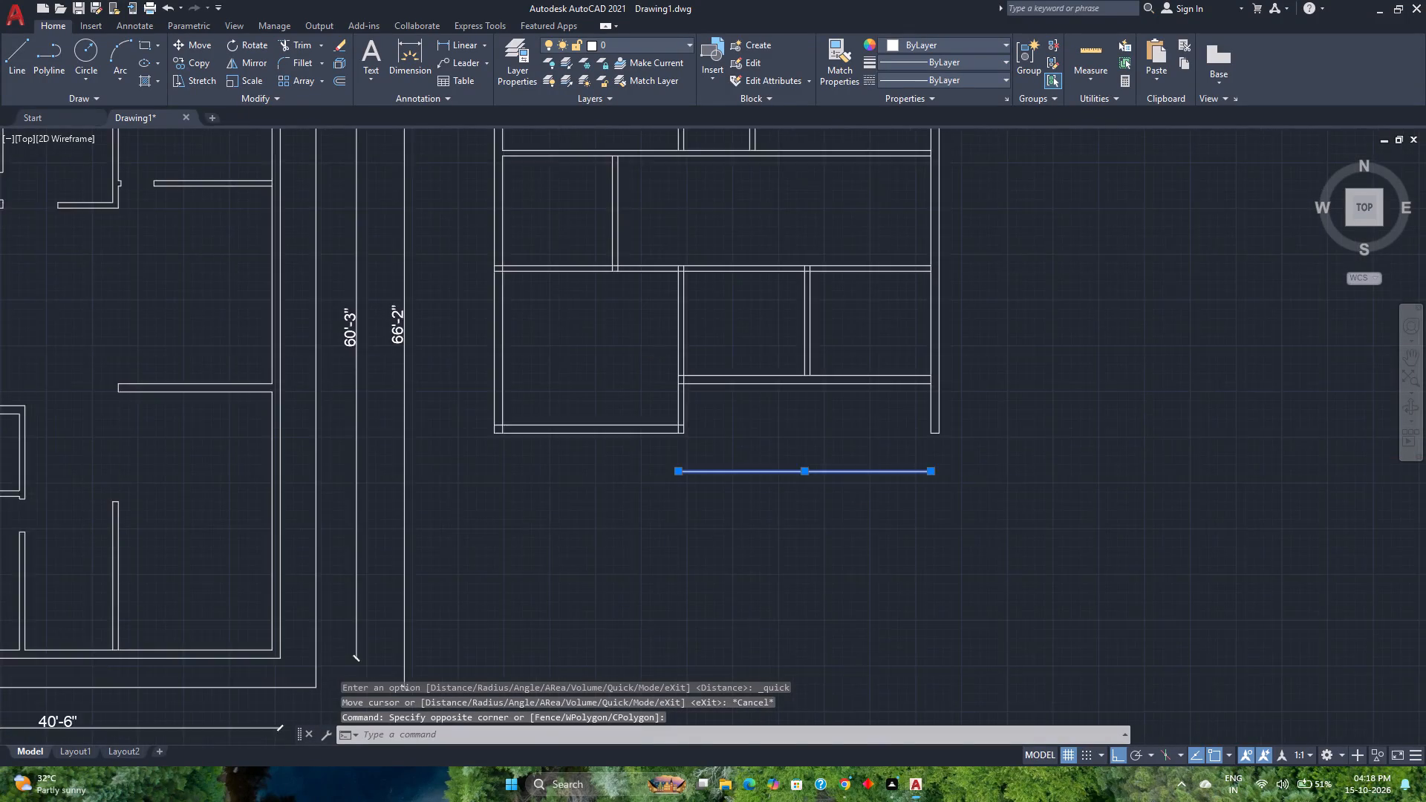
pyautogui.press('m')
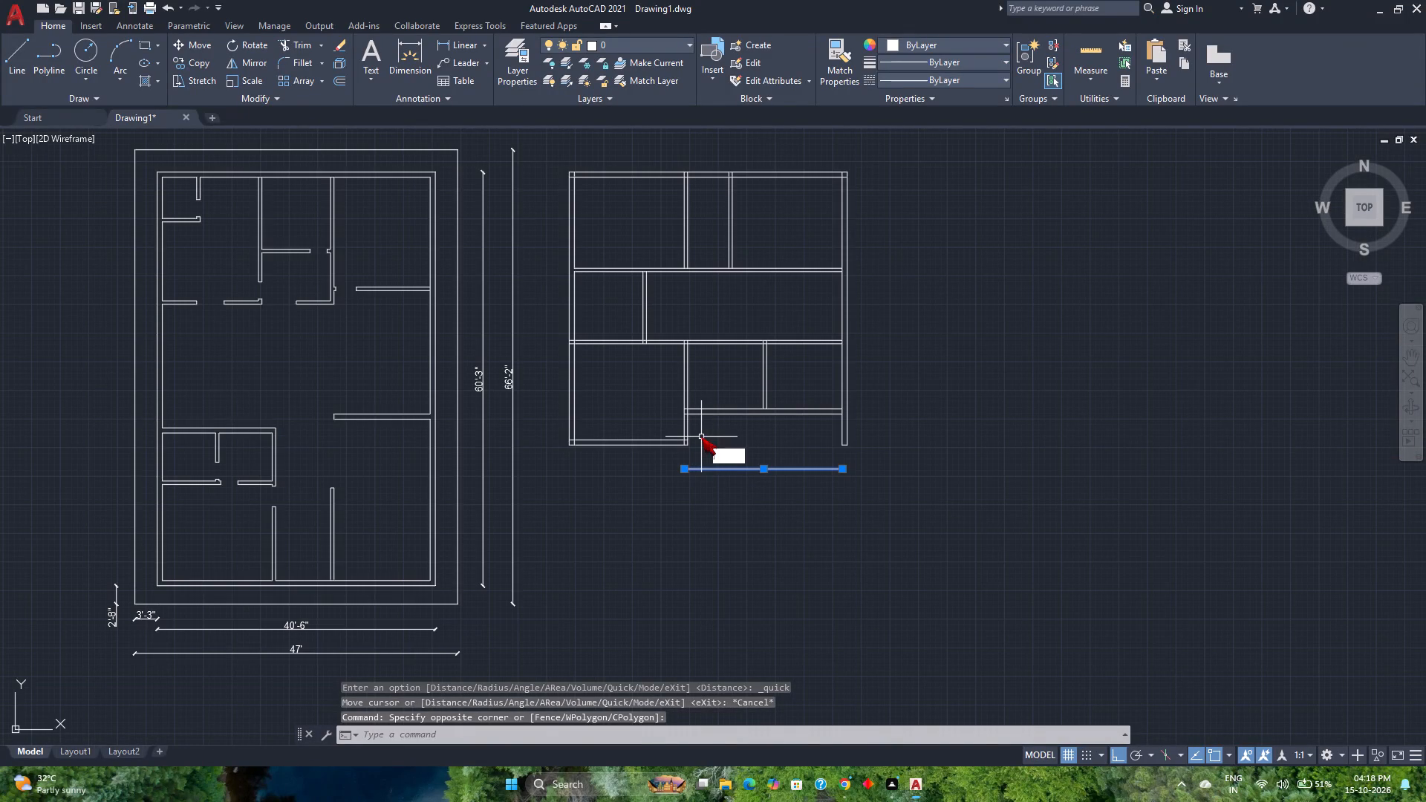
pyautogui.press('Return')
pyautogui.scroll(3, 713, 473)
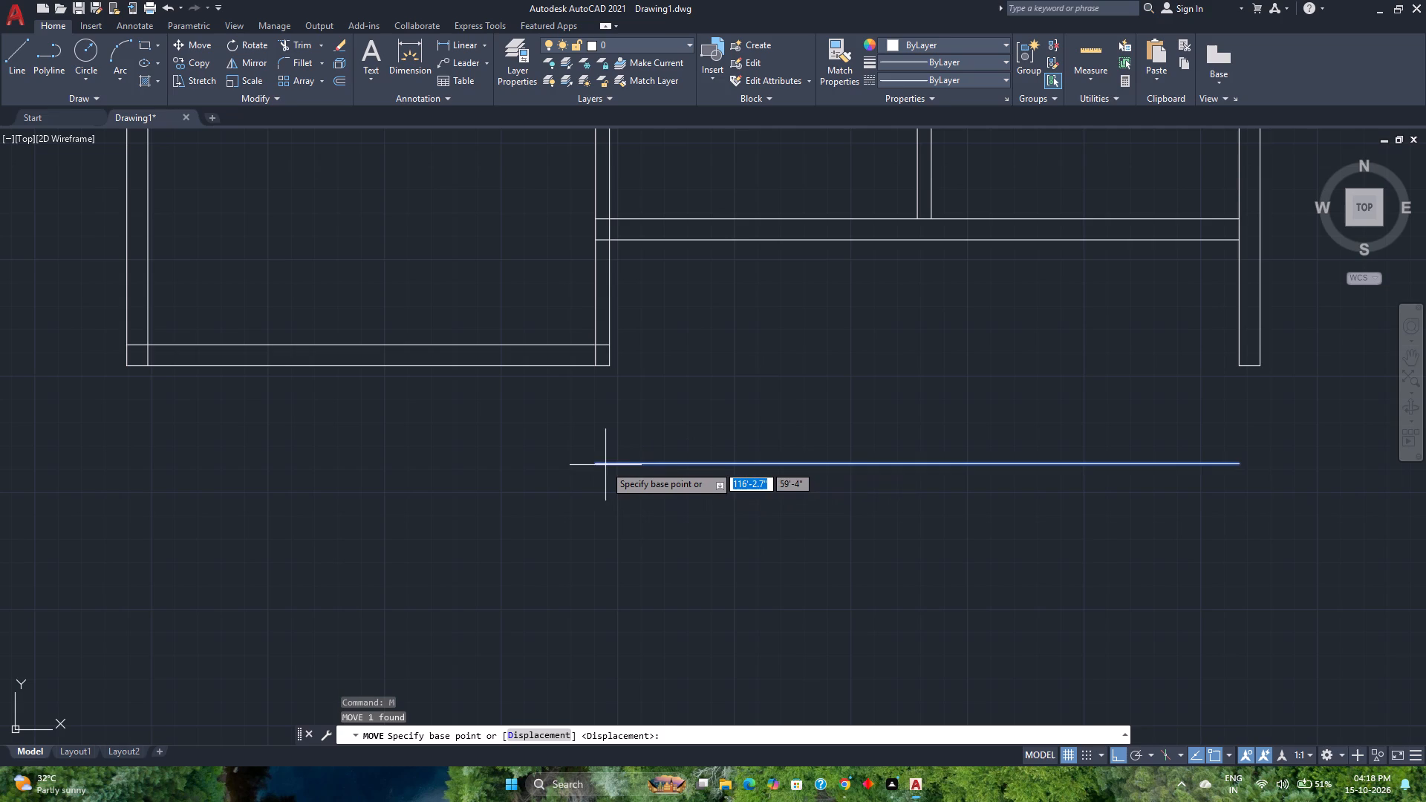
pyautogui.click(596, 467)
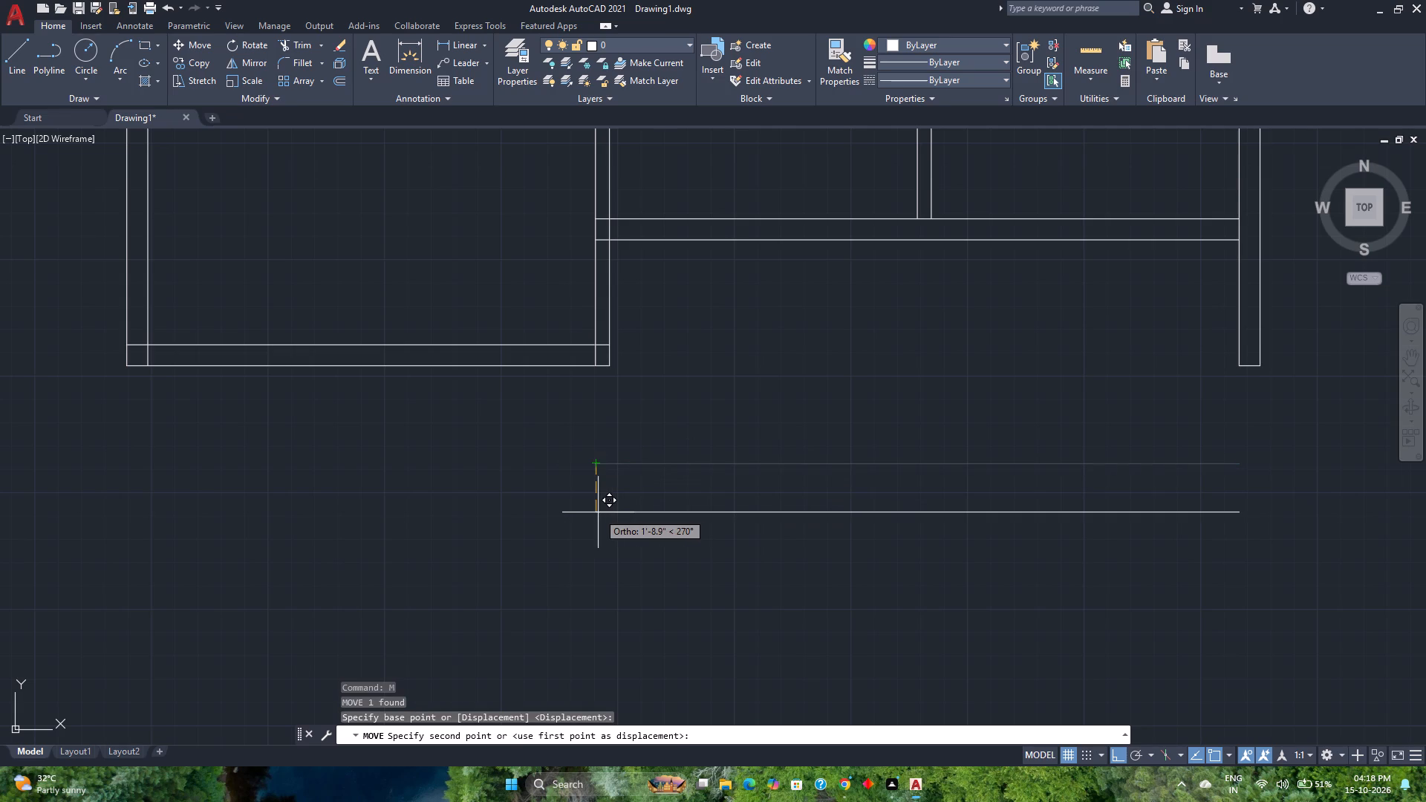
pyautogui.press('Up')
pyautogui.press("'")
pyautogui.press('Return')
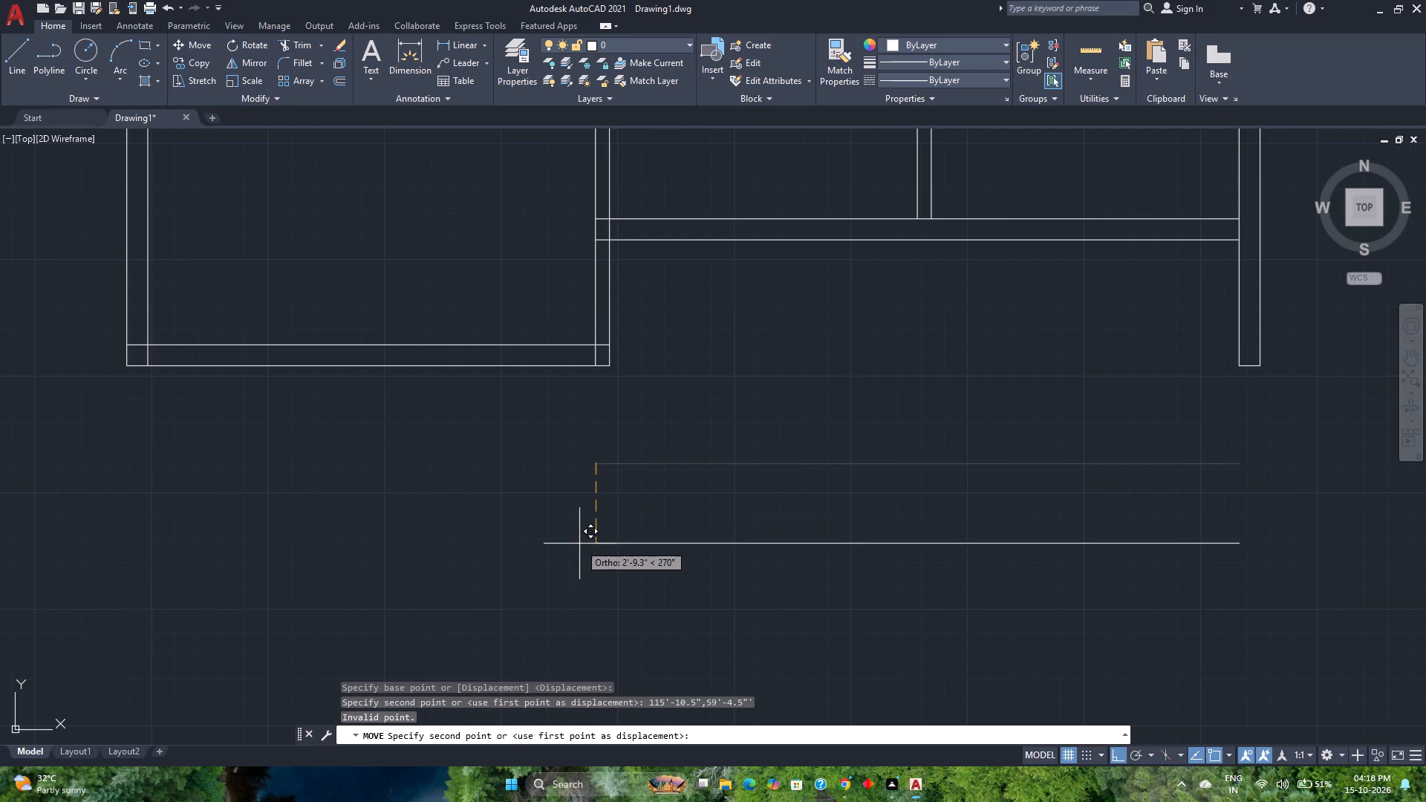
pyautogui.write("3'")
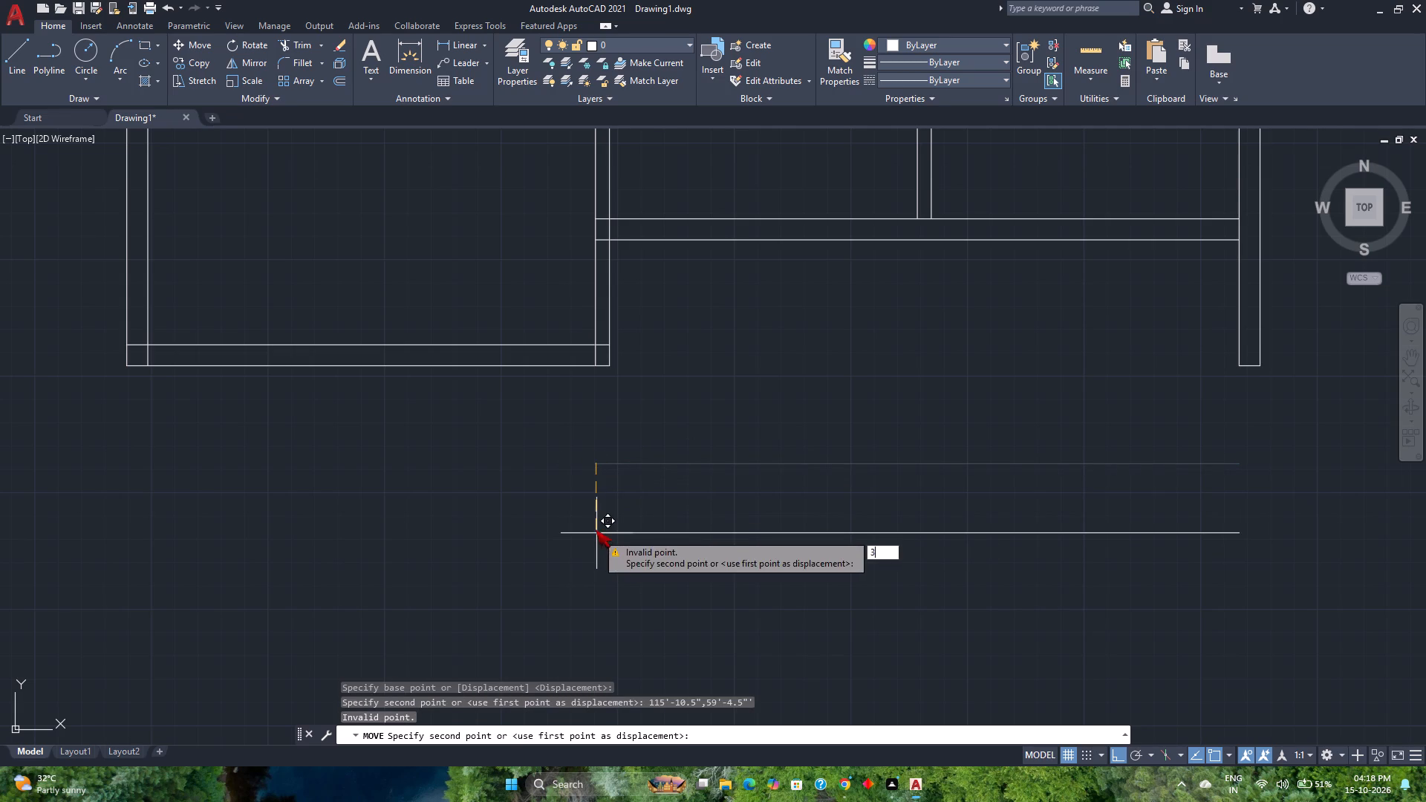
pyautogui.press('Return')
pyautogui.scroll(-2, 611, 525)
pyautogui.middleClick(757, 550)
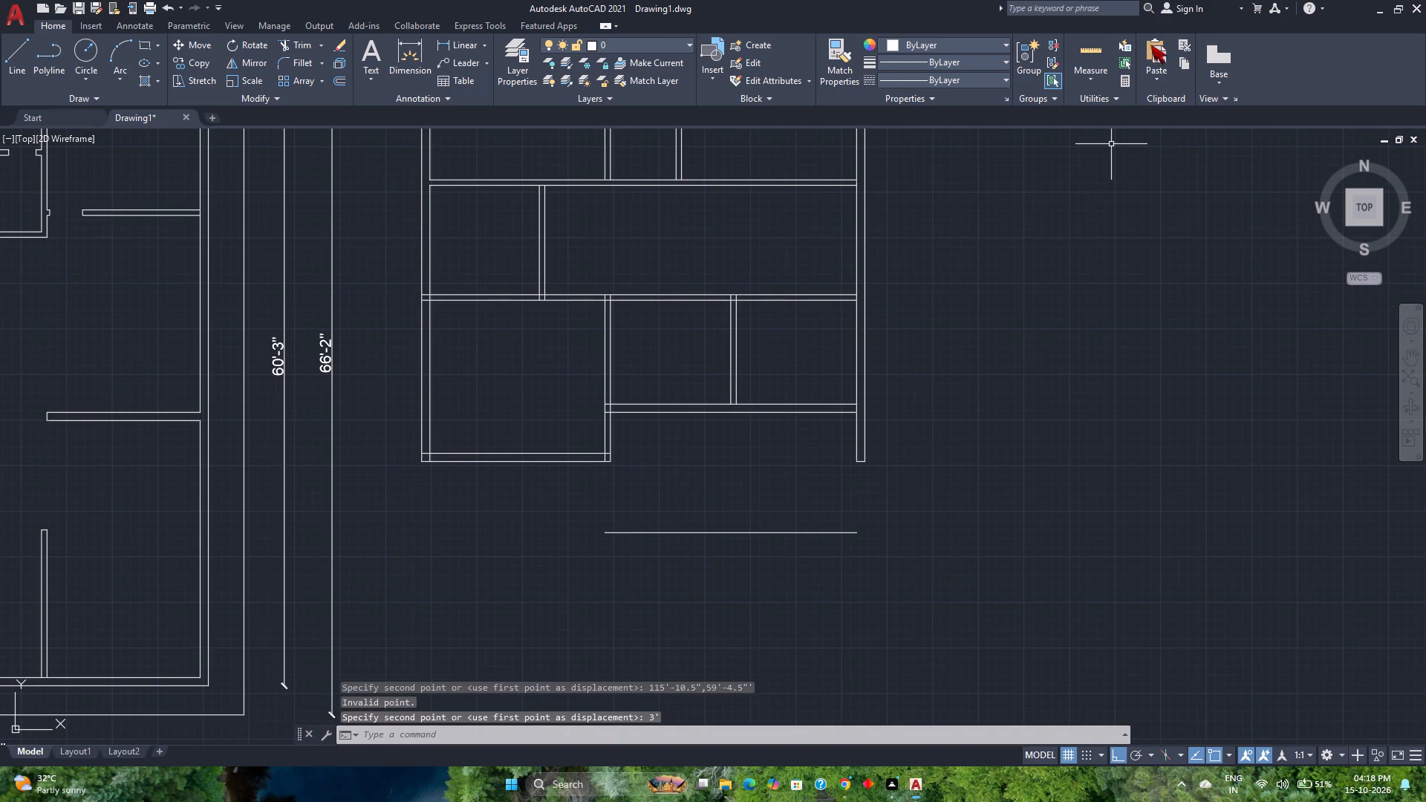
# Quick-measure the vertical distance between the wall beneath the two lower right-hand rooms and the new line below.
pyautogui.click(1087, 56)
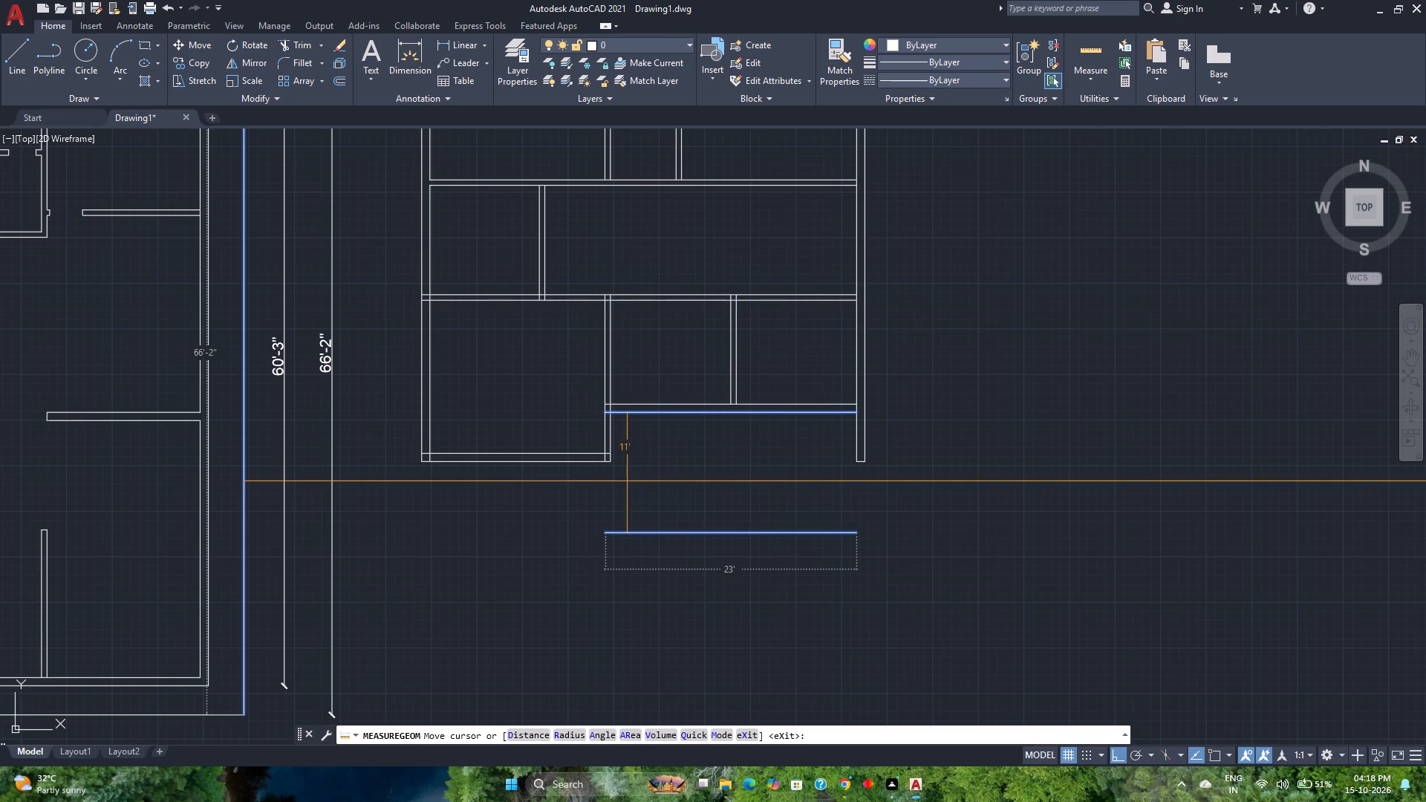
pyautogui.press('Escape')
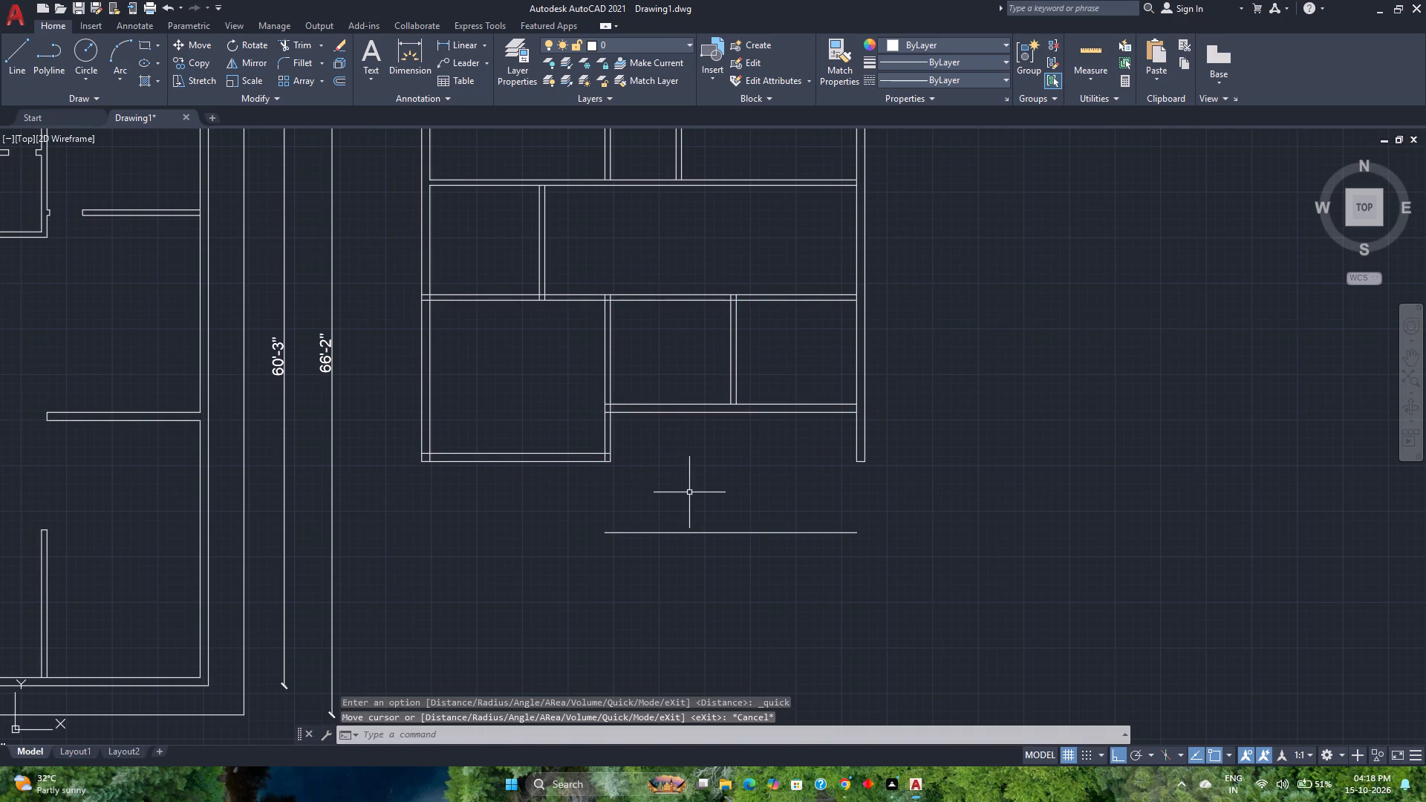
# Move the new horizontal line below the two lower right-hand rooms 6" up.
pyautogui.moveTo(660, 512); pyautogui.dragTo(670, 475, button='middle')
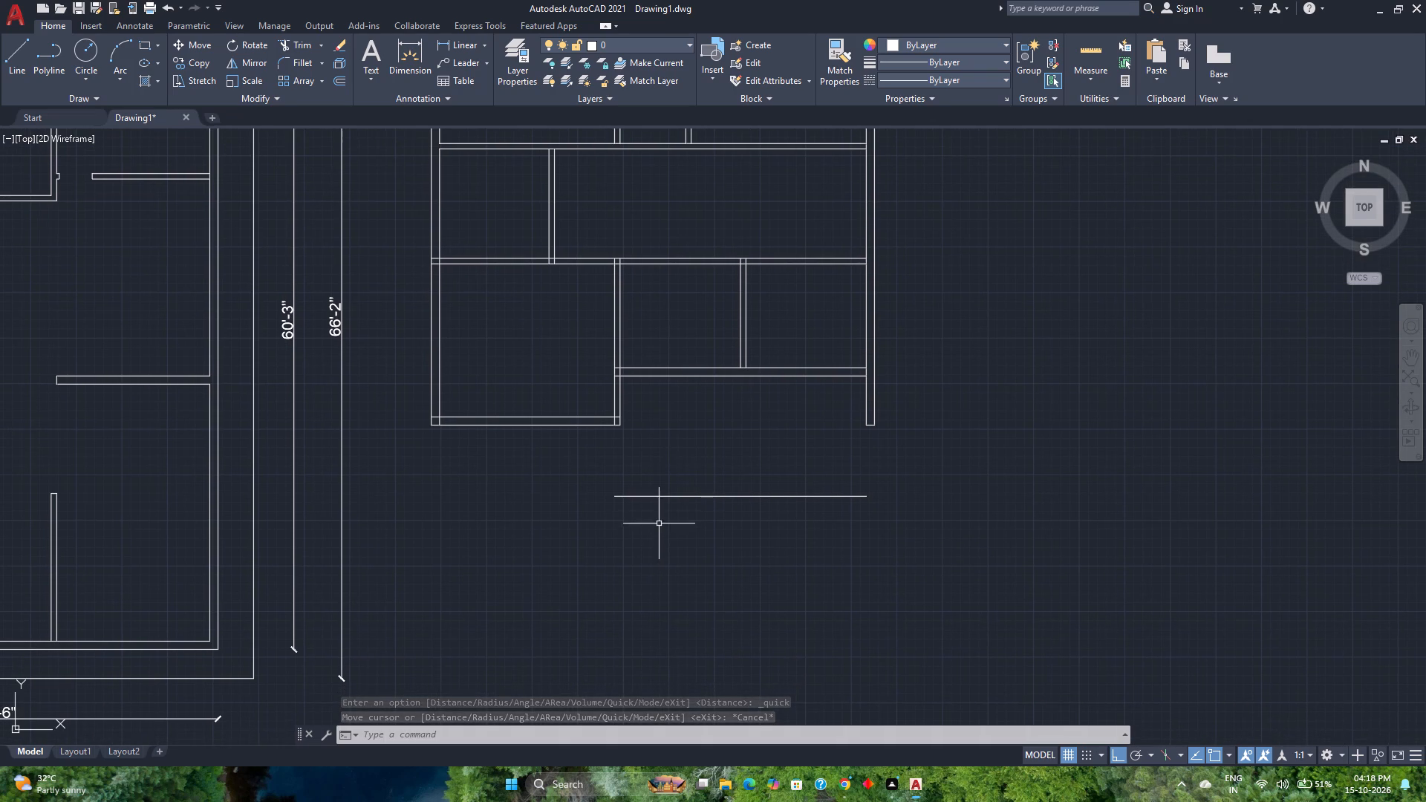
pyautogui.click(654, 495)
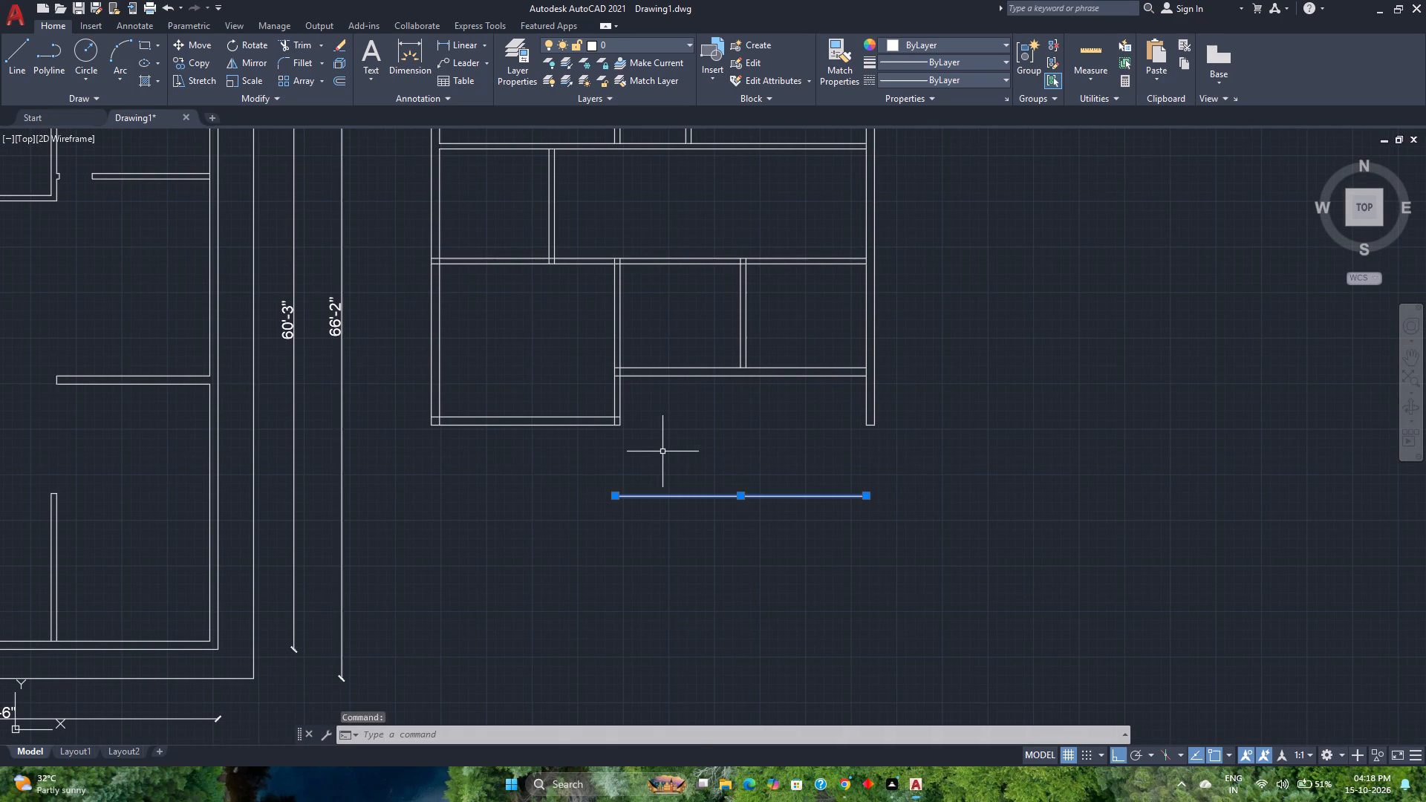
pyautogui.press('m')
pyautogui.press('Return')
pyautogui.scroll(2, 628, 489)
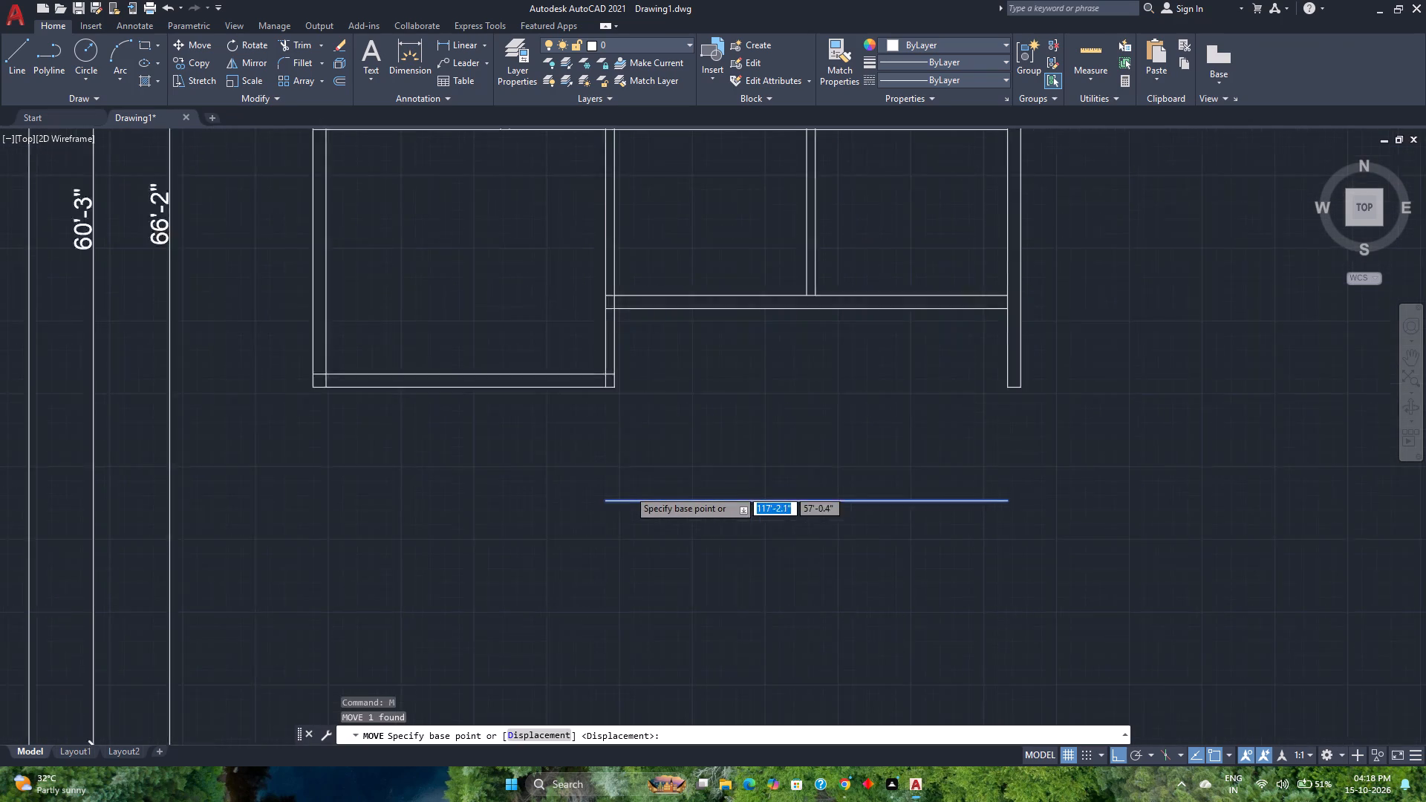
pyautogui.click(595, 507)
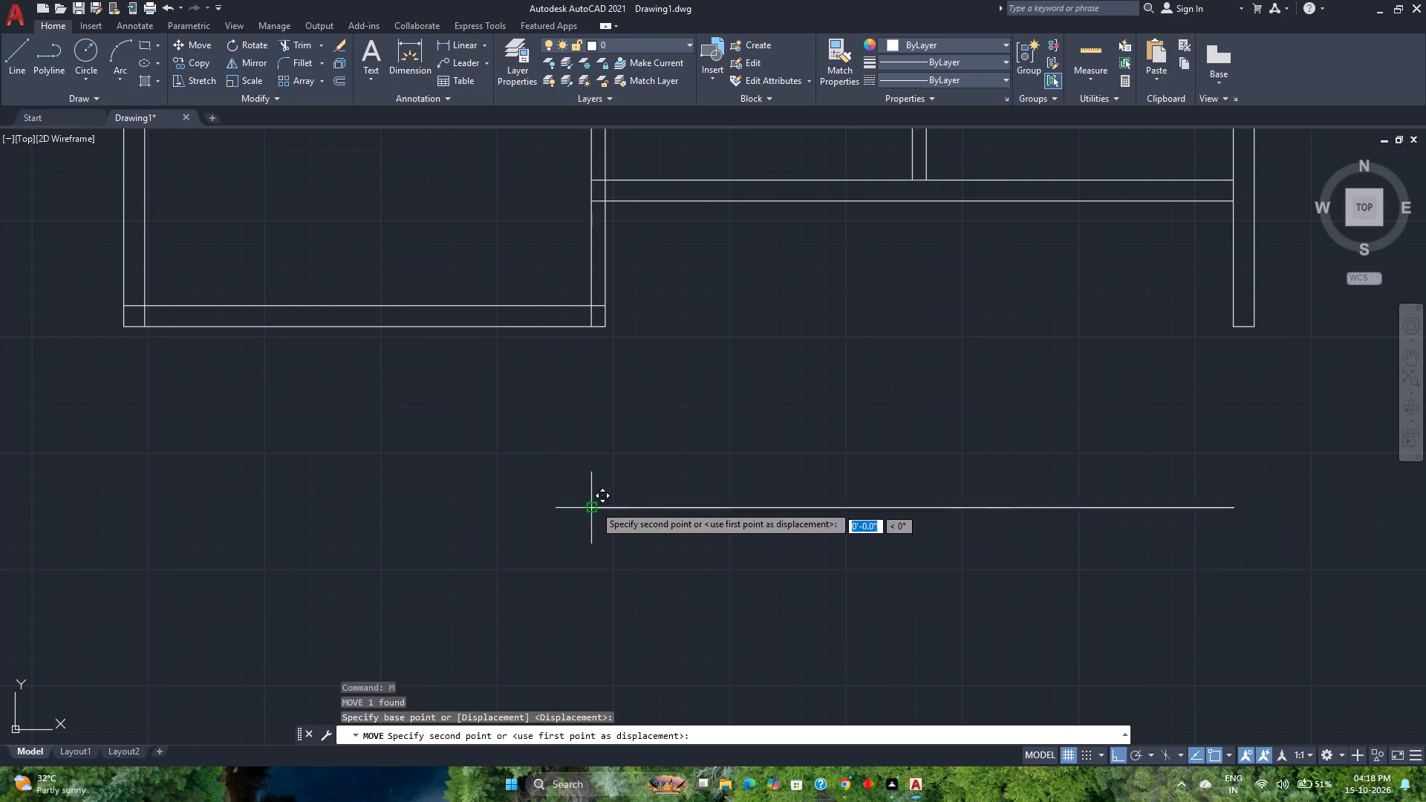
pyautogui.press('6')
pyautogui.press('Return')
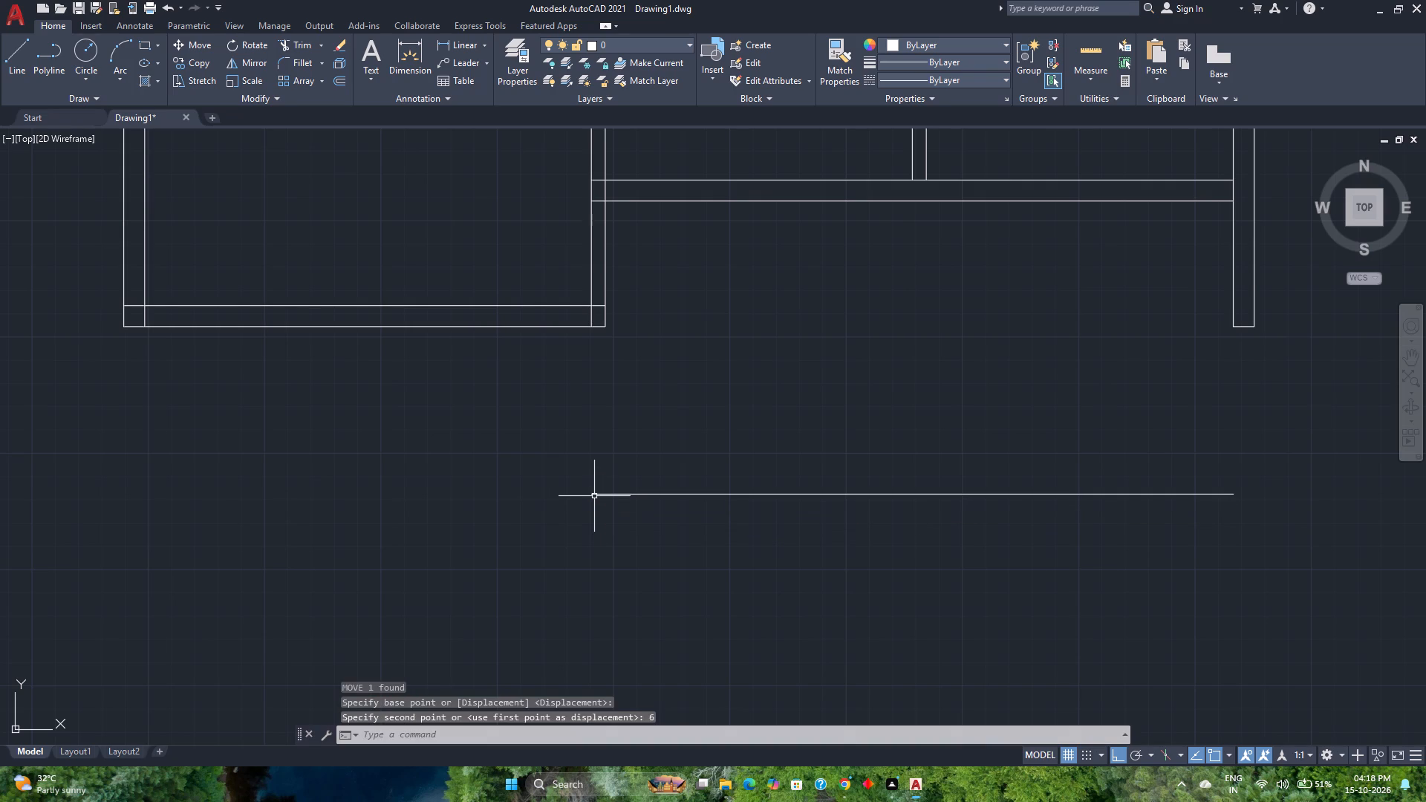
pyautogui.scroll(-1, 594, 496)
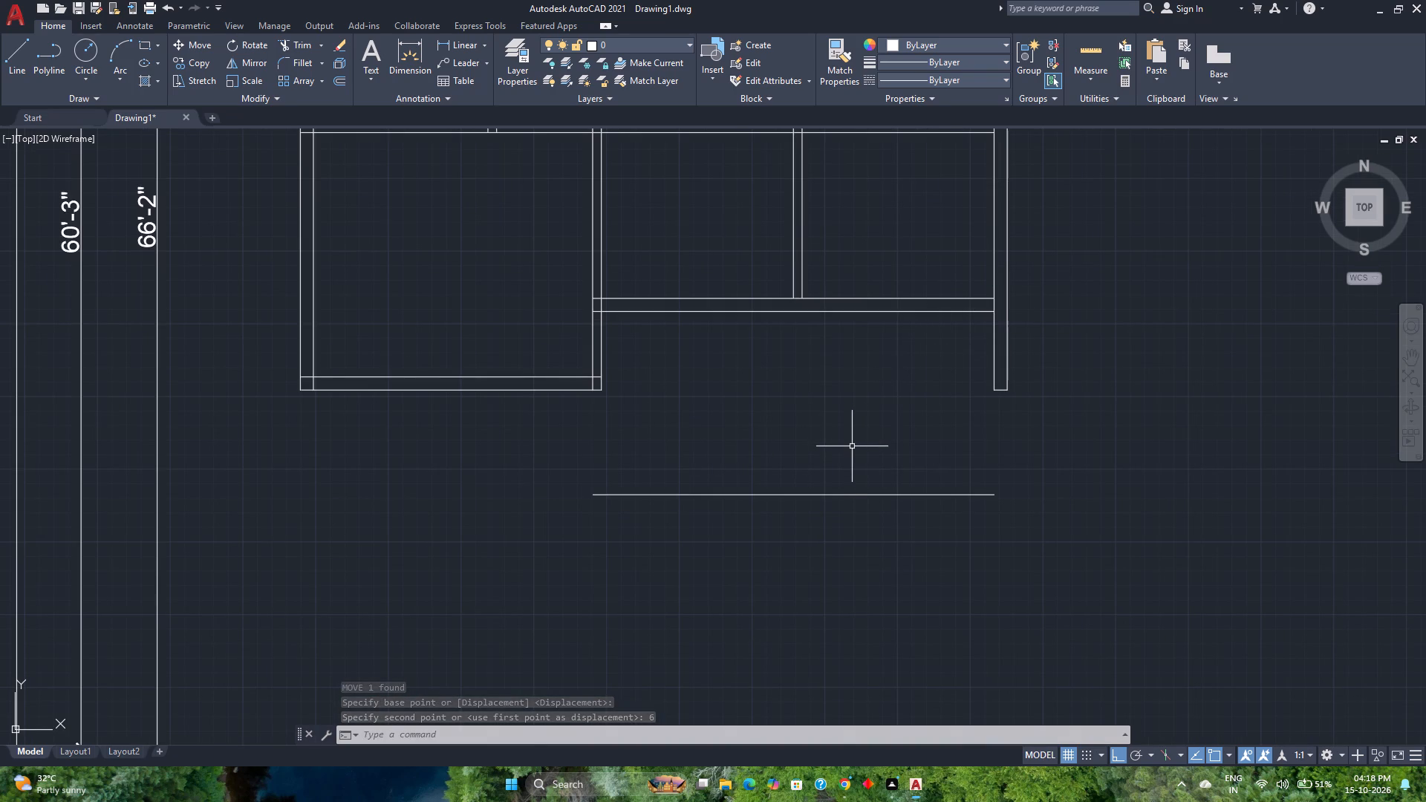
# Fillet the new bottom line into corners with the inner lines of the right and left outer walls.
pyautogui.scroll(-2, 691, 375)
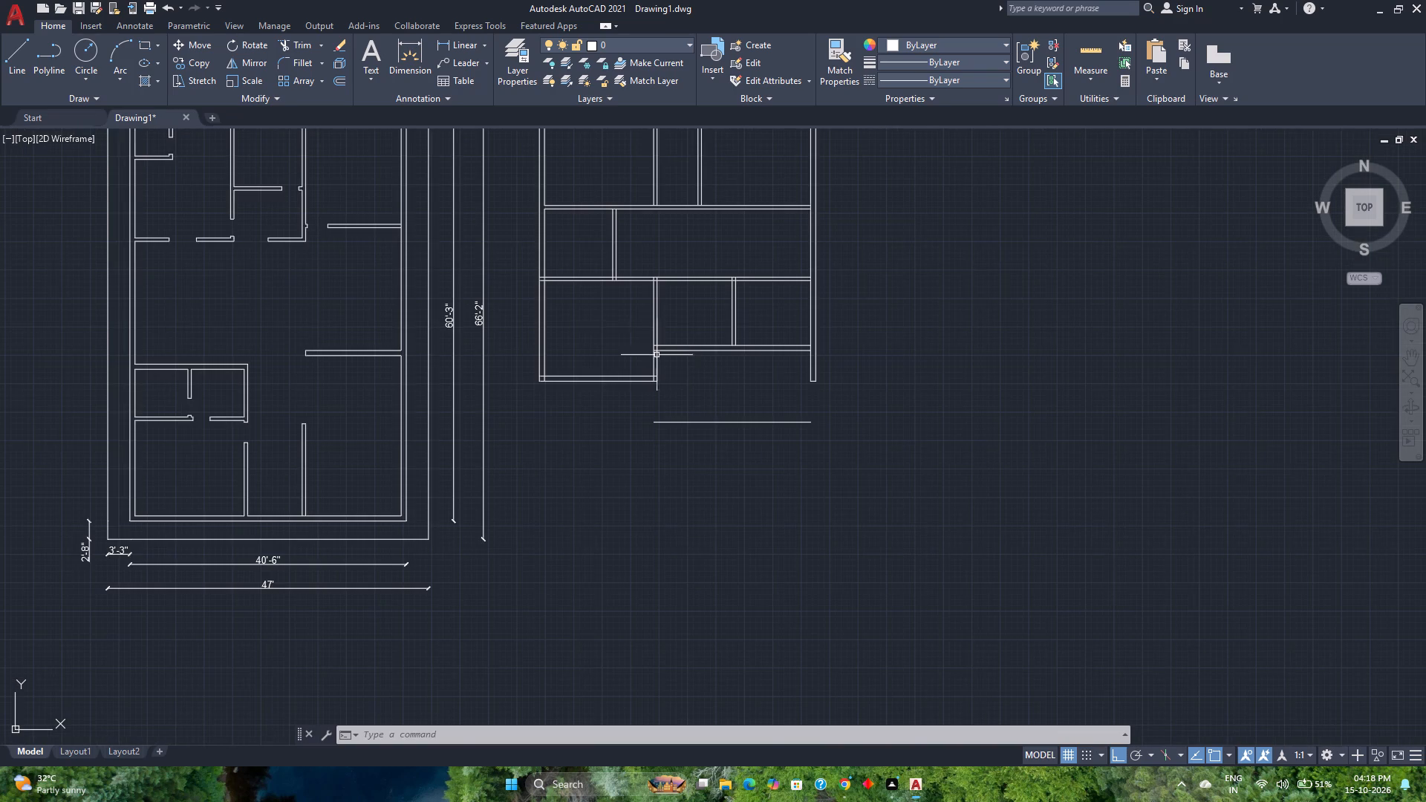
pyautogui.click(308, 66)
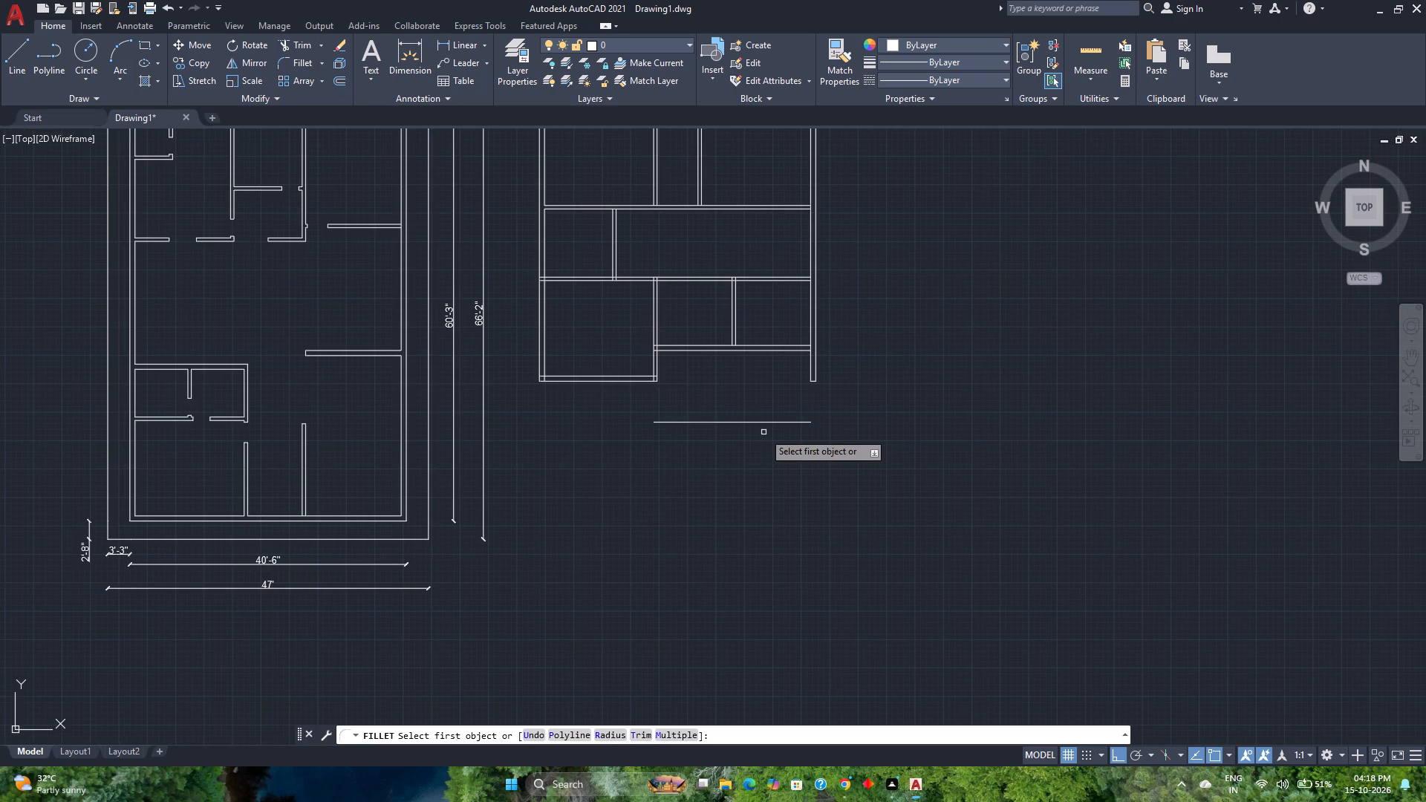
pyautogui.click(755, 423)
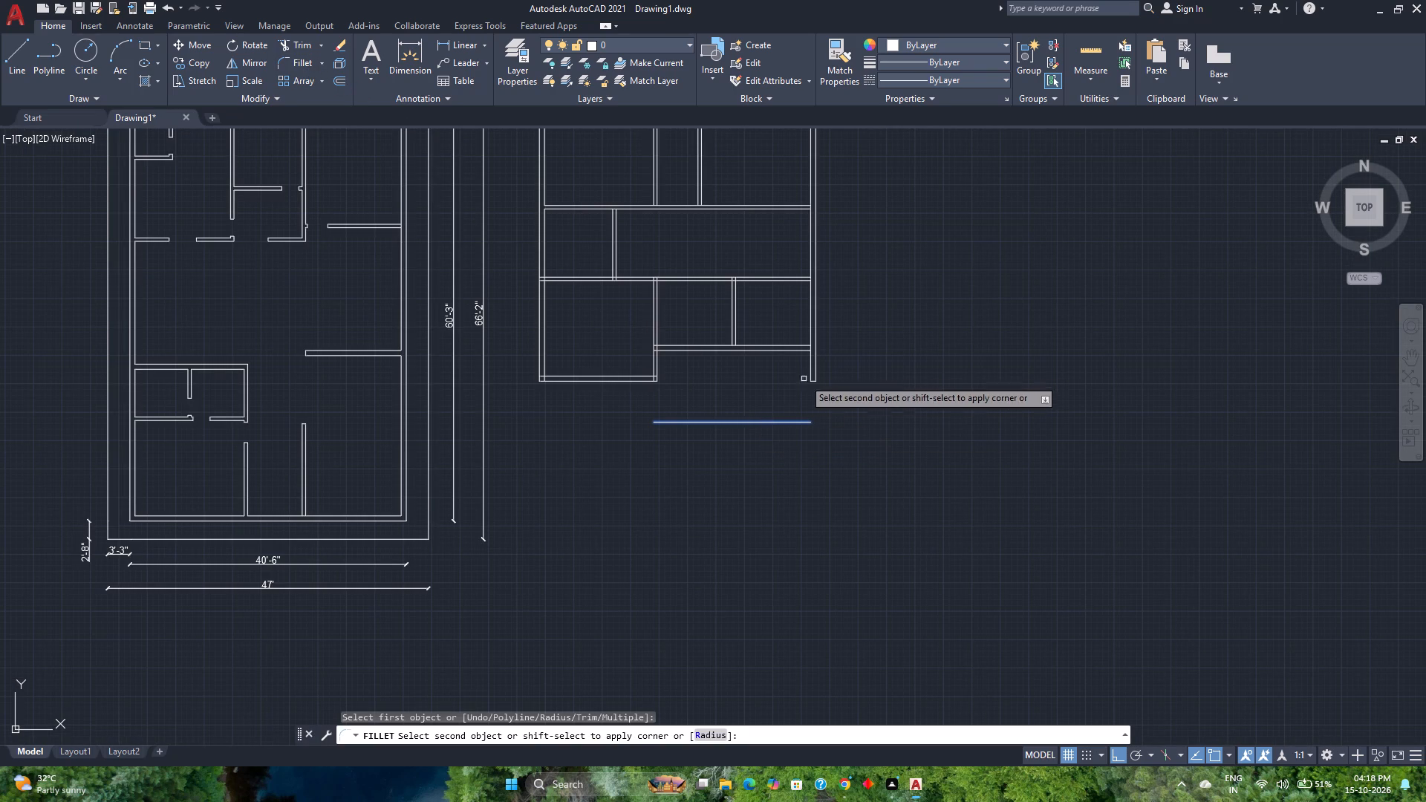
pyautogui.click(810, 368)
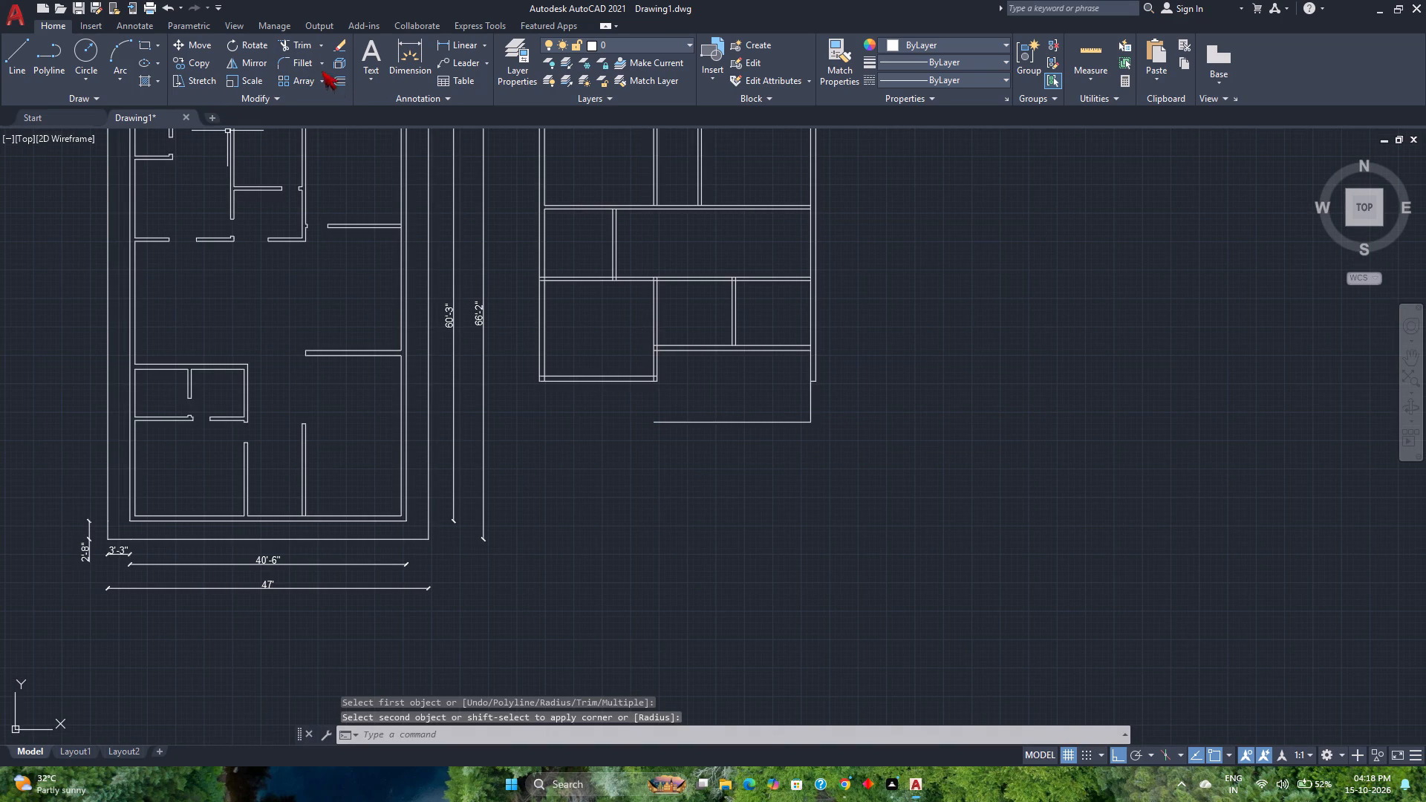
pyautogui.click(293, 63)
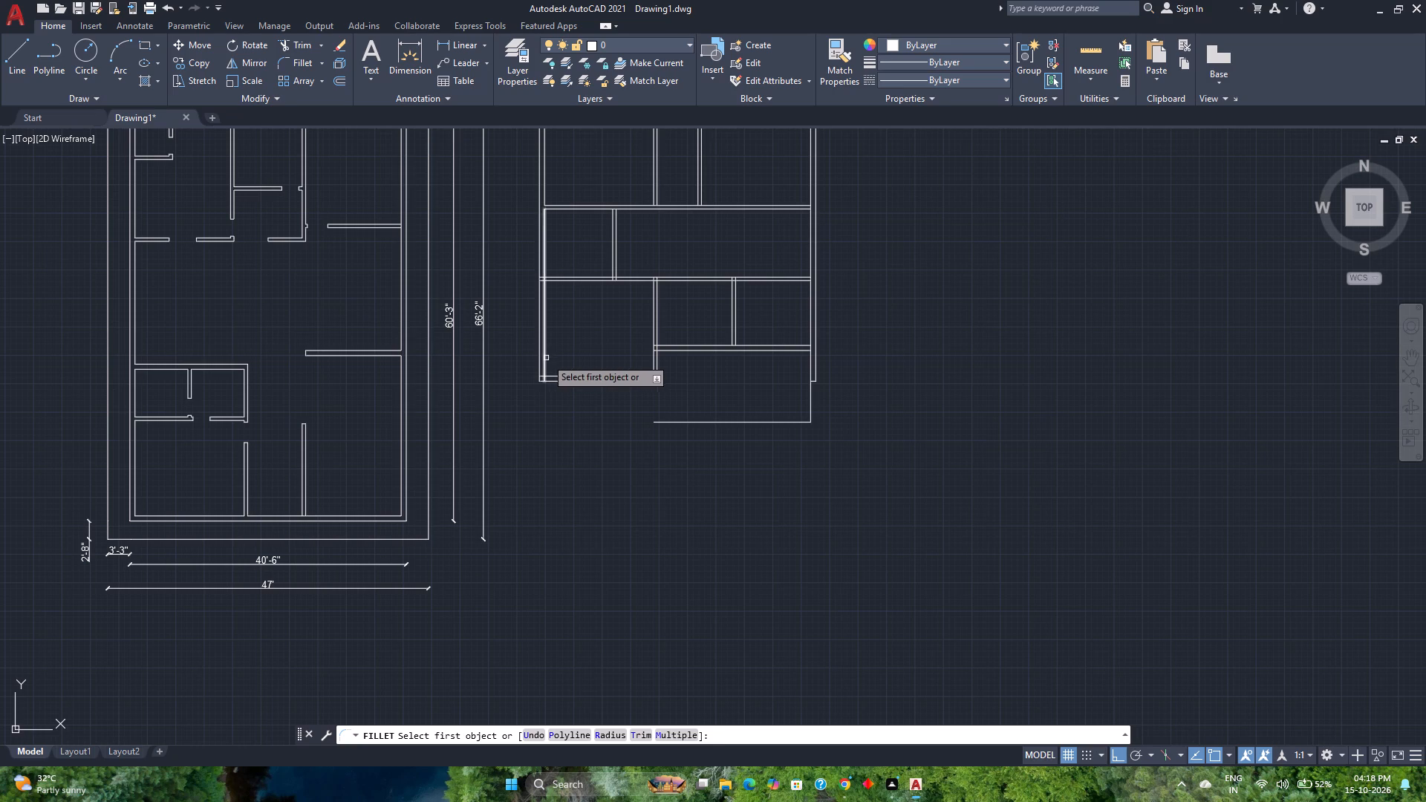
pyautogui.click(546, 358)
pyautogui.click(657, 420)
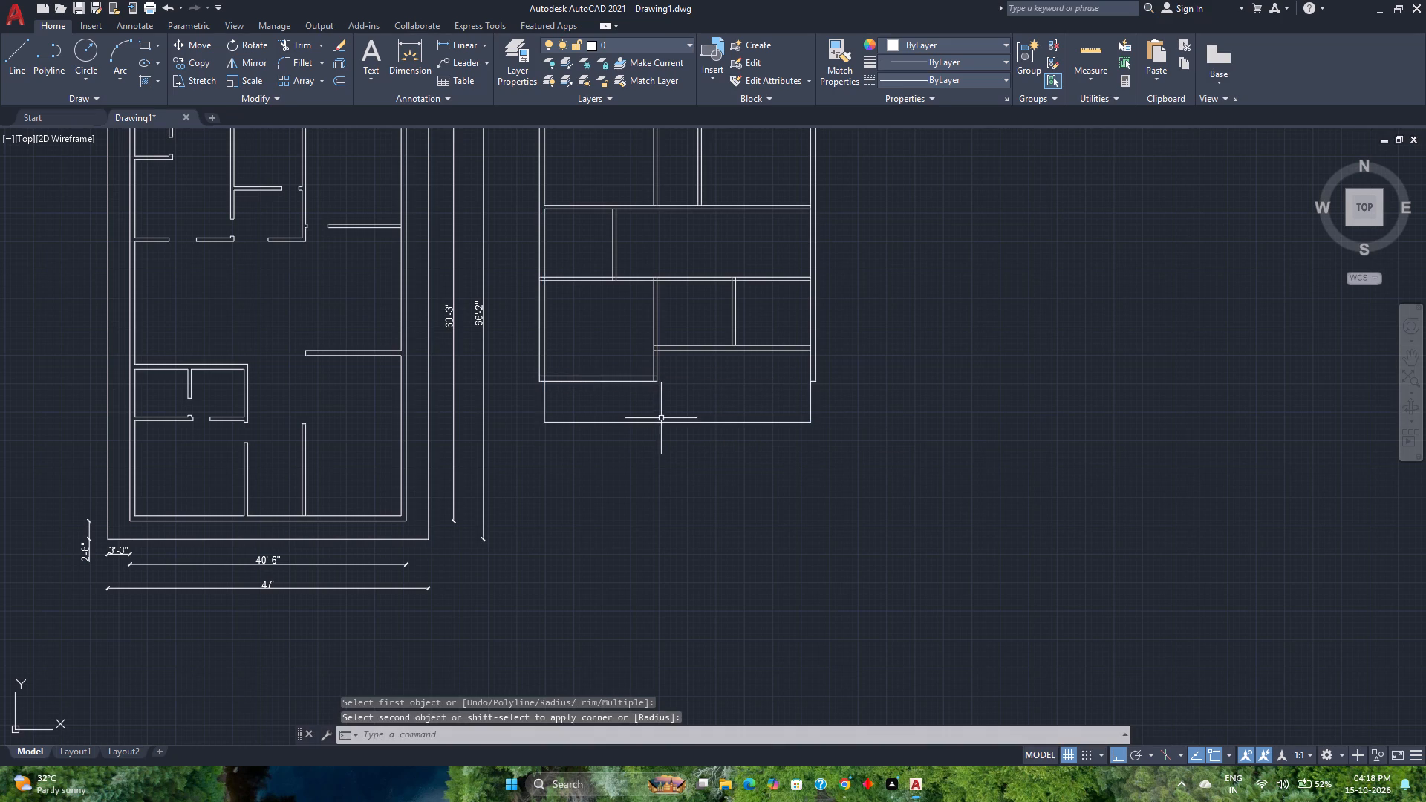
pyautogui.press('Escape')
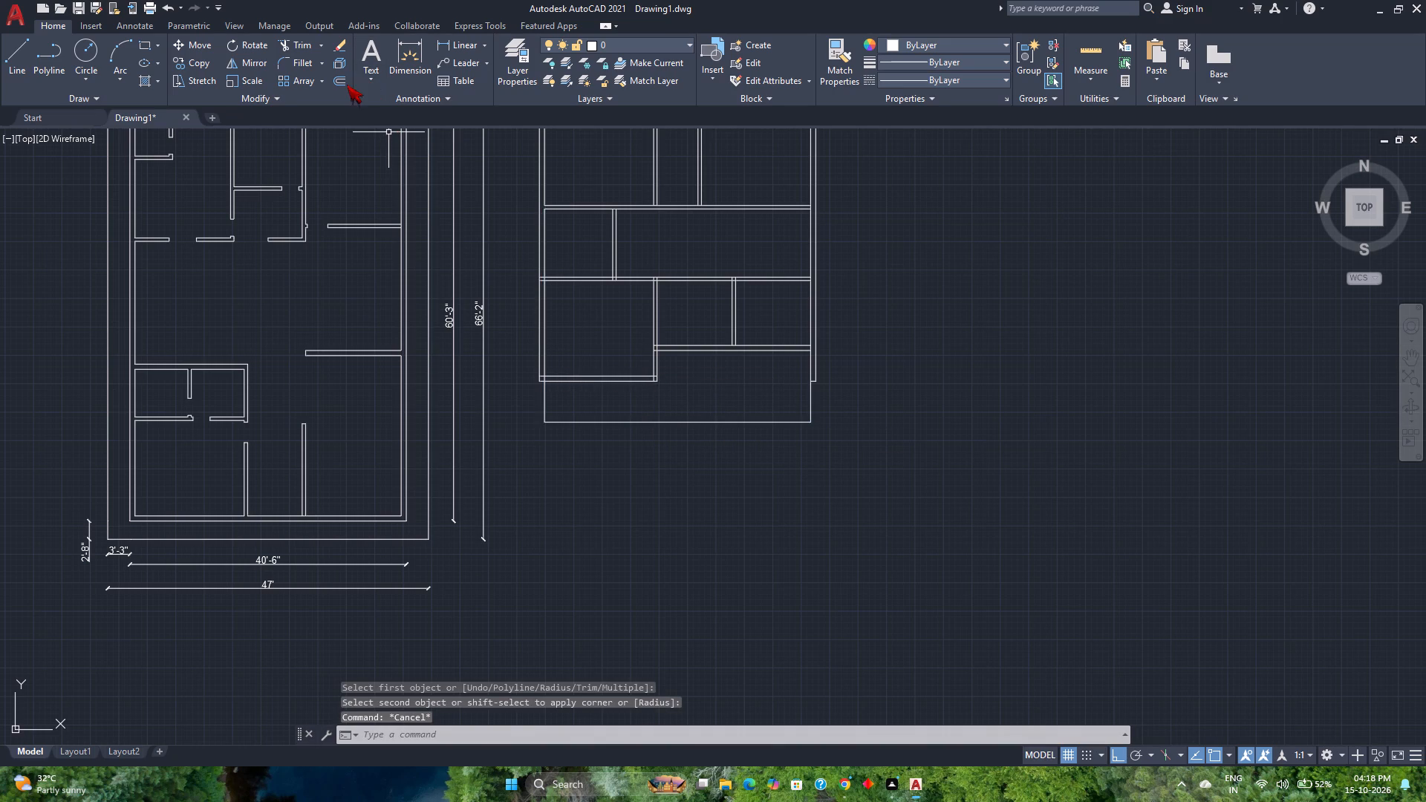
# Offset the new bottom line 9" outward as the outer face of the bottom wall.
pyautogui.click(342, 86)
pyautogui.press('6')
pyautogui.press('Return')
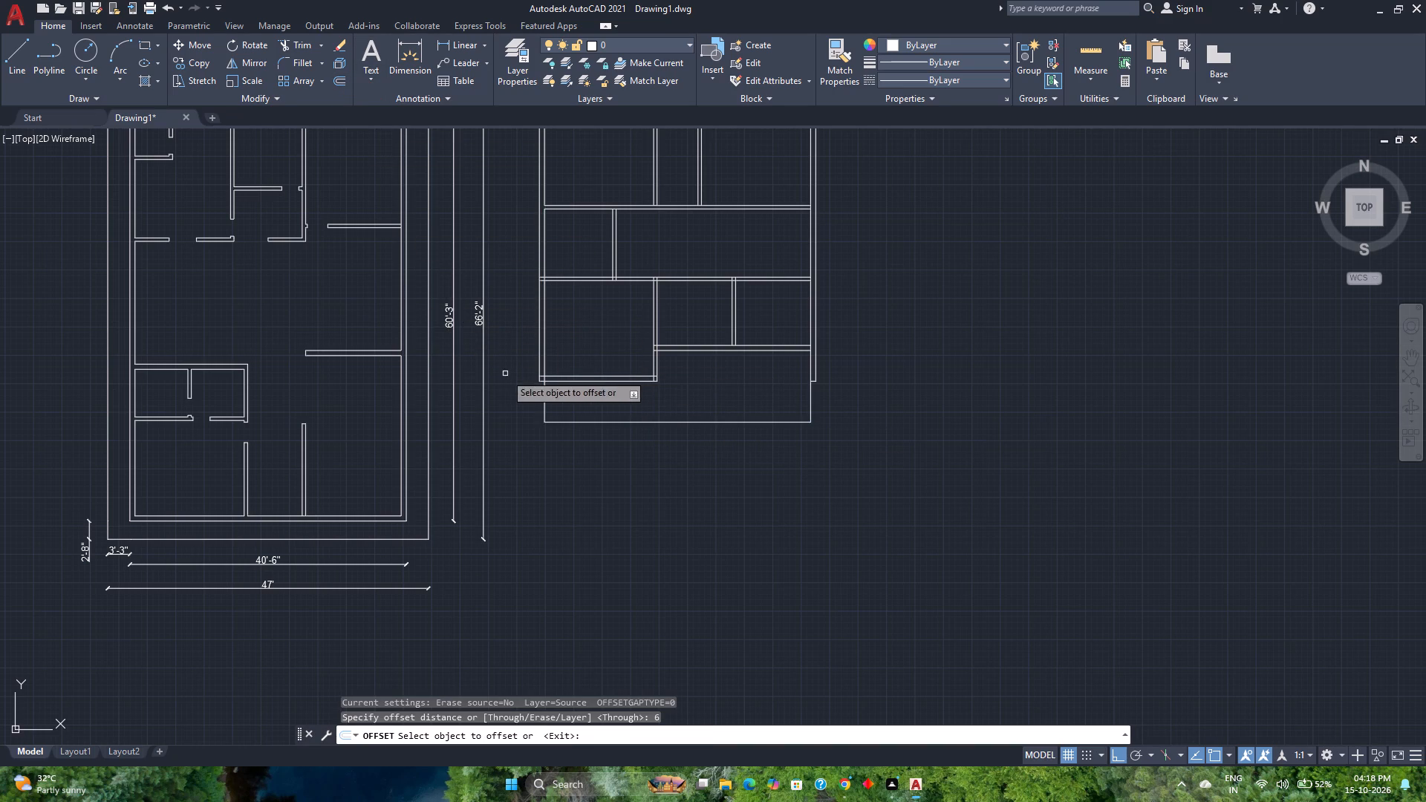
pyautogui.click(631, 422)
pyautogui.press('9')
pyautogui.press('Return')
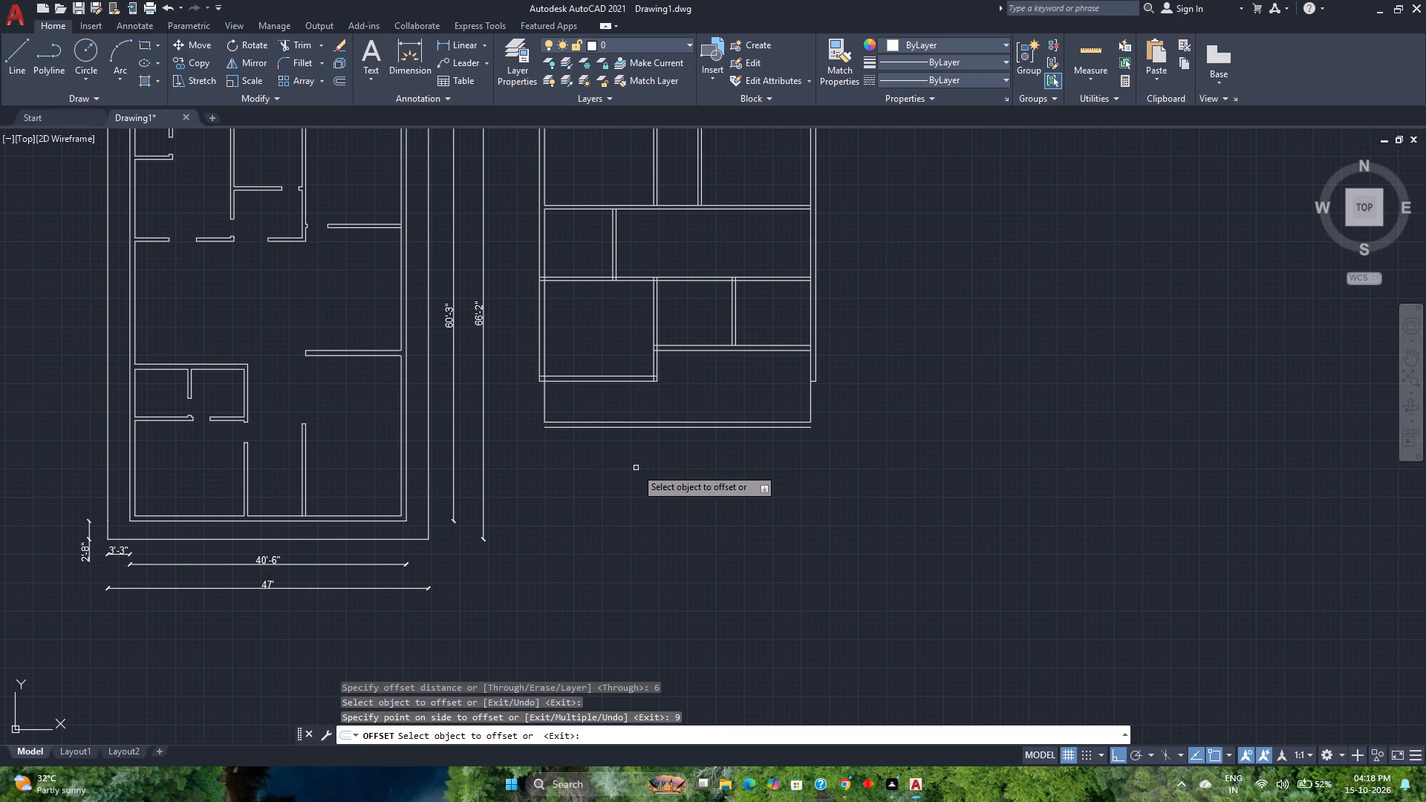
# Fillet the outer bottom line with the outer lines of the right and left walls, using the Multiple option.
pyautogui.click(294, 68)
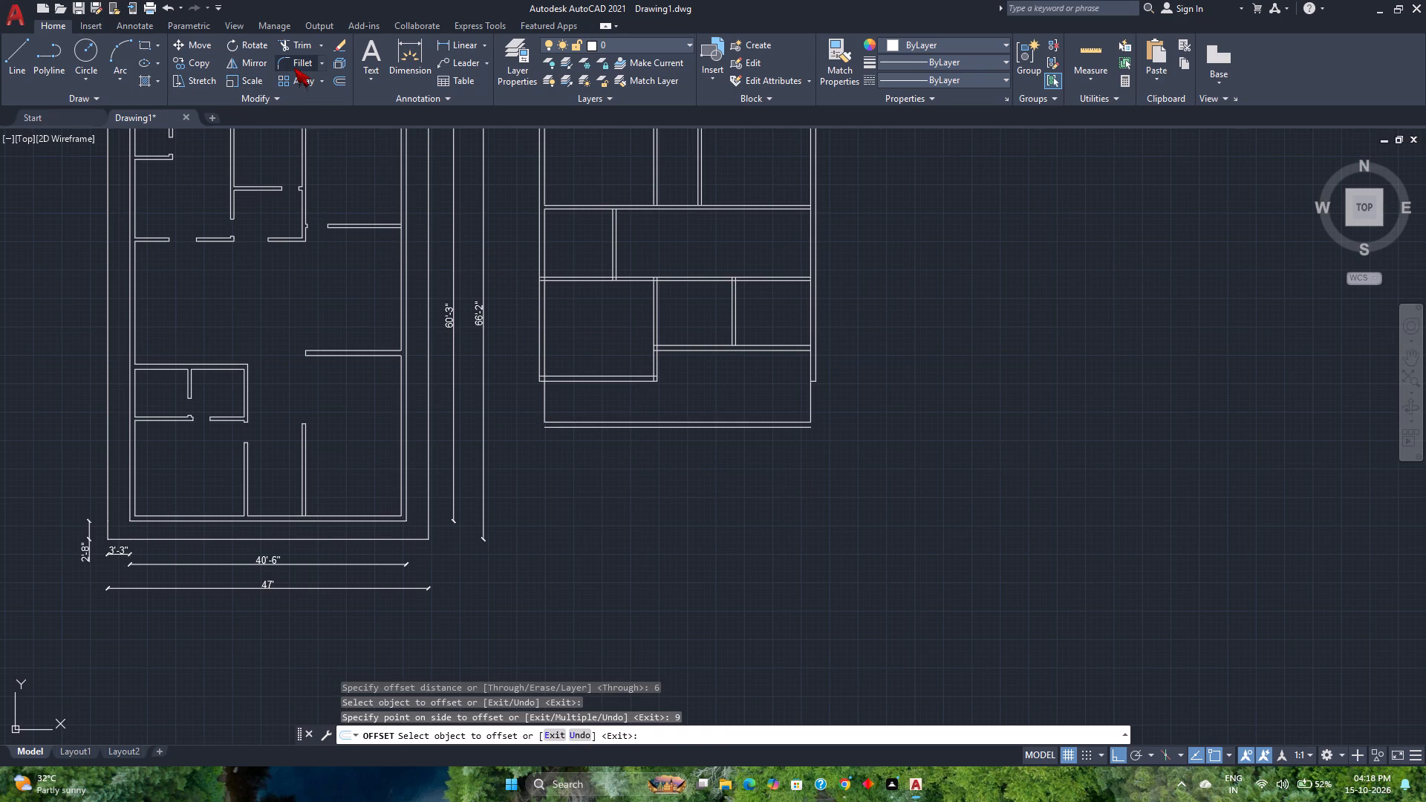
pyautogui.click(679, 732)
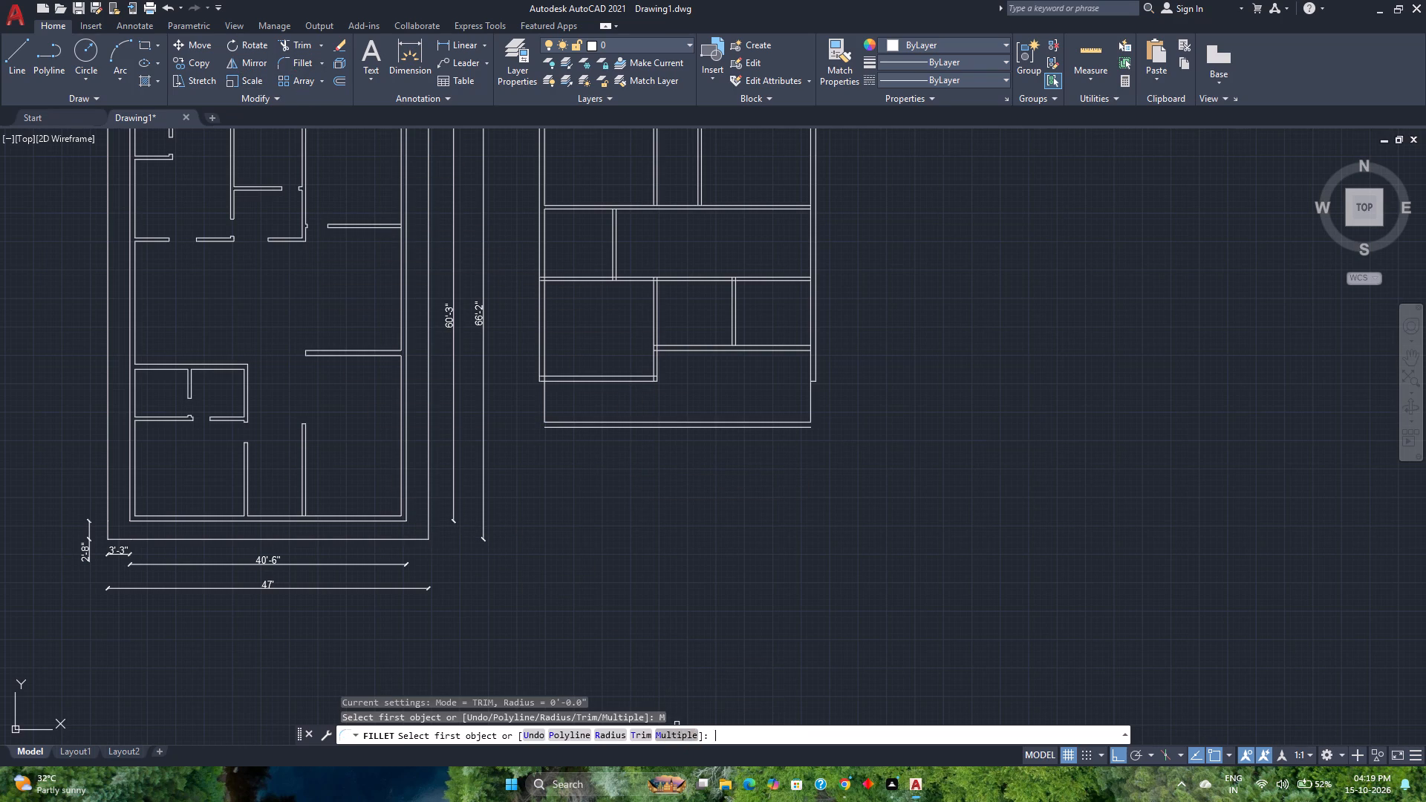
pyautogui.click(792, 427)
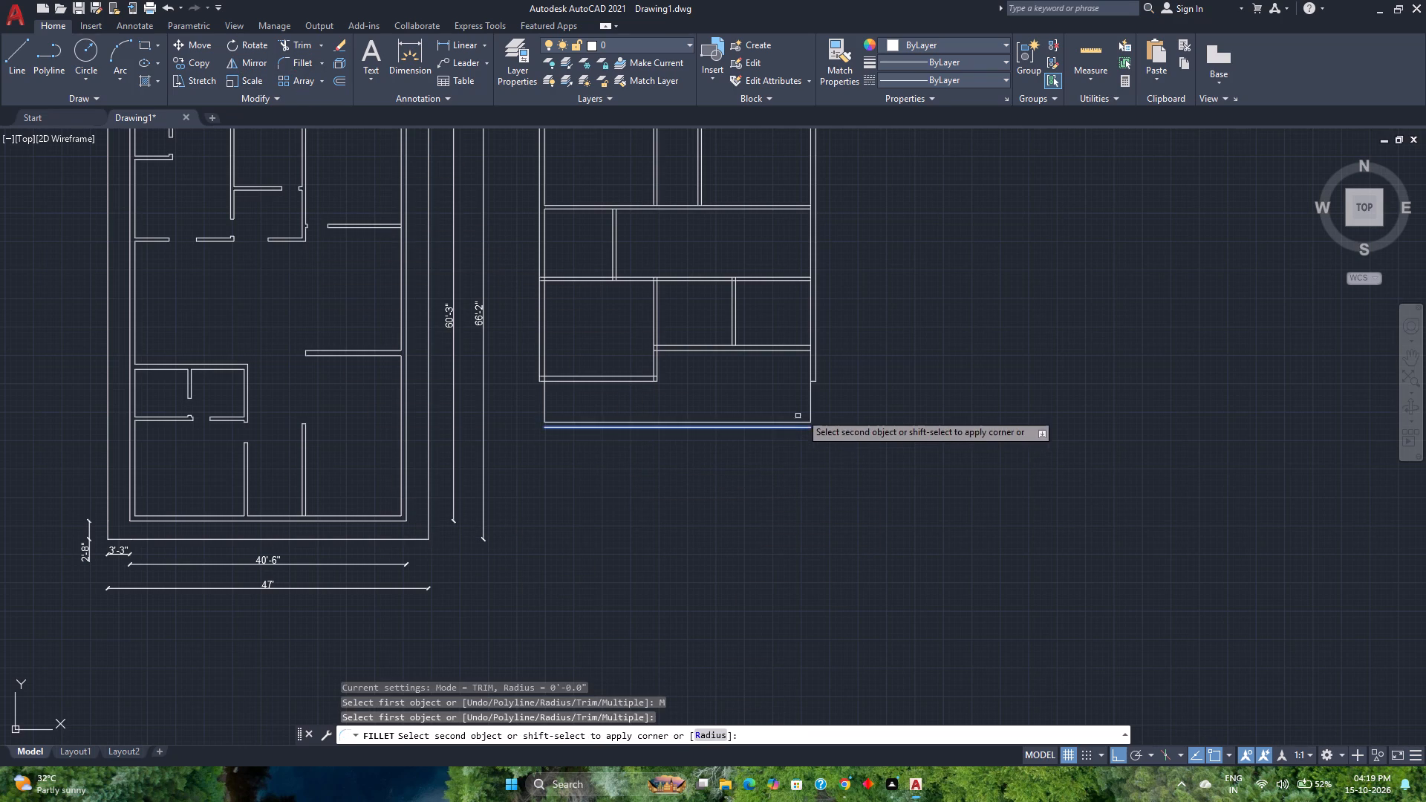
pyautogui.click(817, 377)
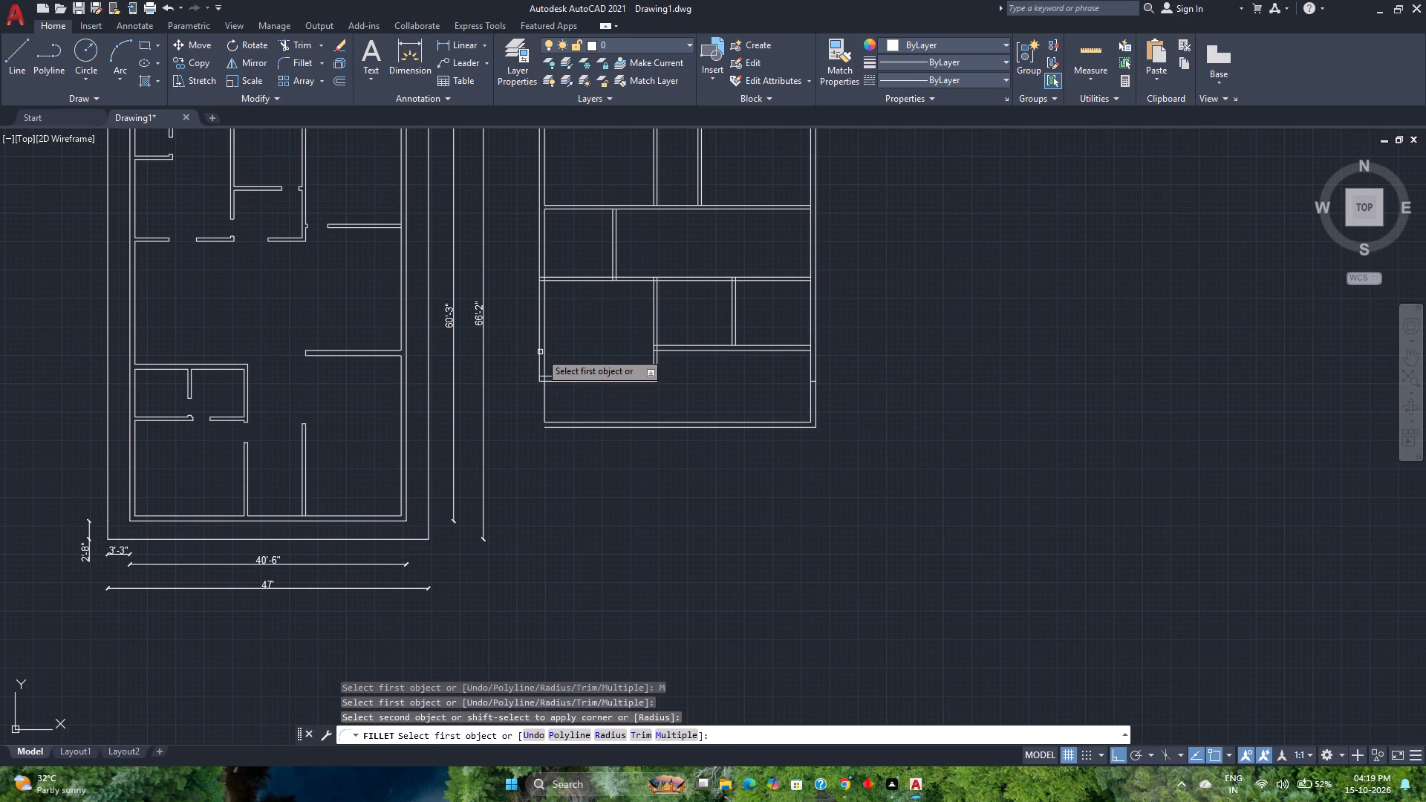
pyautogui.click(538, 353)
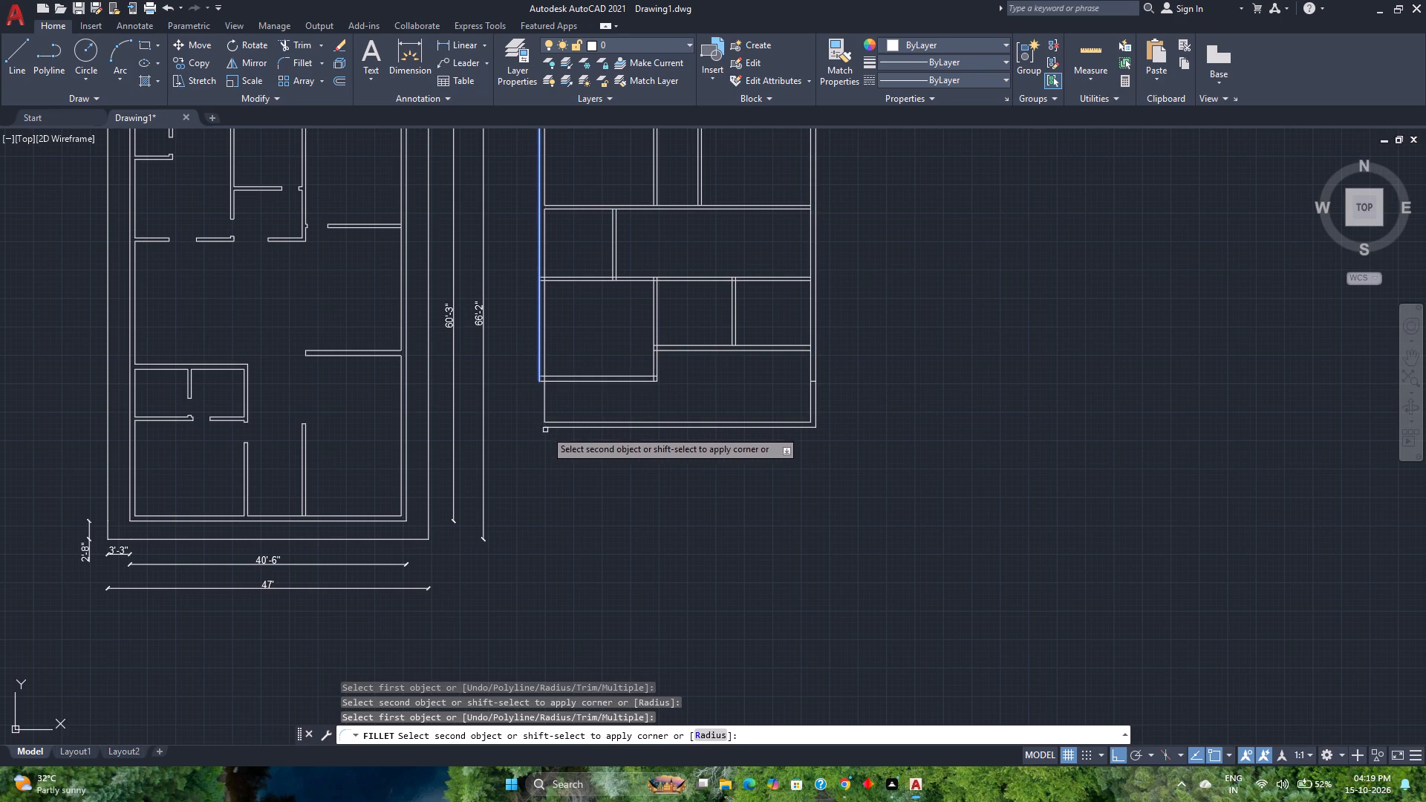
pyautogui.click(548, 428)
pyautogui.press('space')
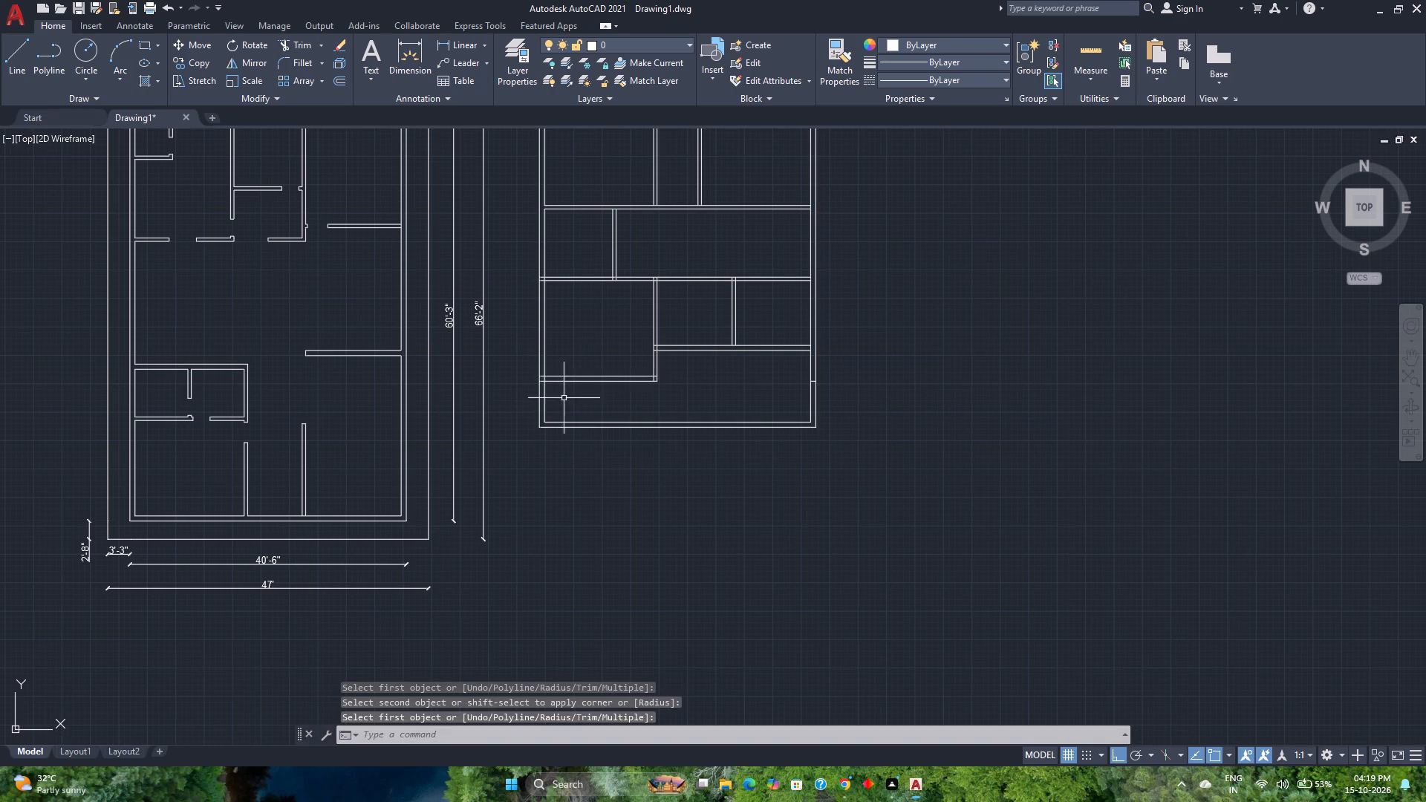
# Trim the overlapping lines at both ends of the bottom-left room's bottom wall, opening it into the adjoining walls.
pyautogui.scroll(-1, 607, 379)
pyautogui.moveTo(608, 379); pyautogui.dragTo(619, 436, button='middle')
pyautogui.scroll(1, 624, 423)
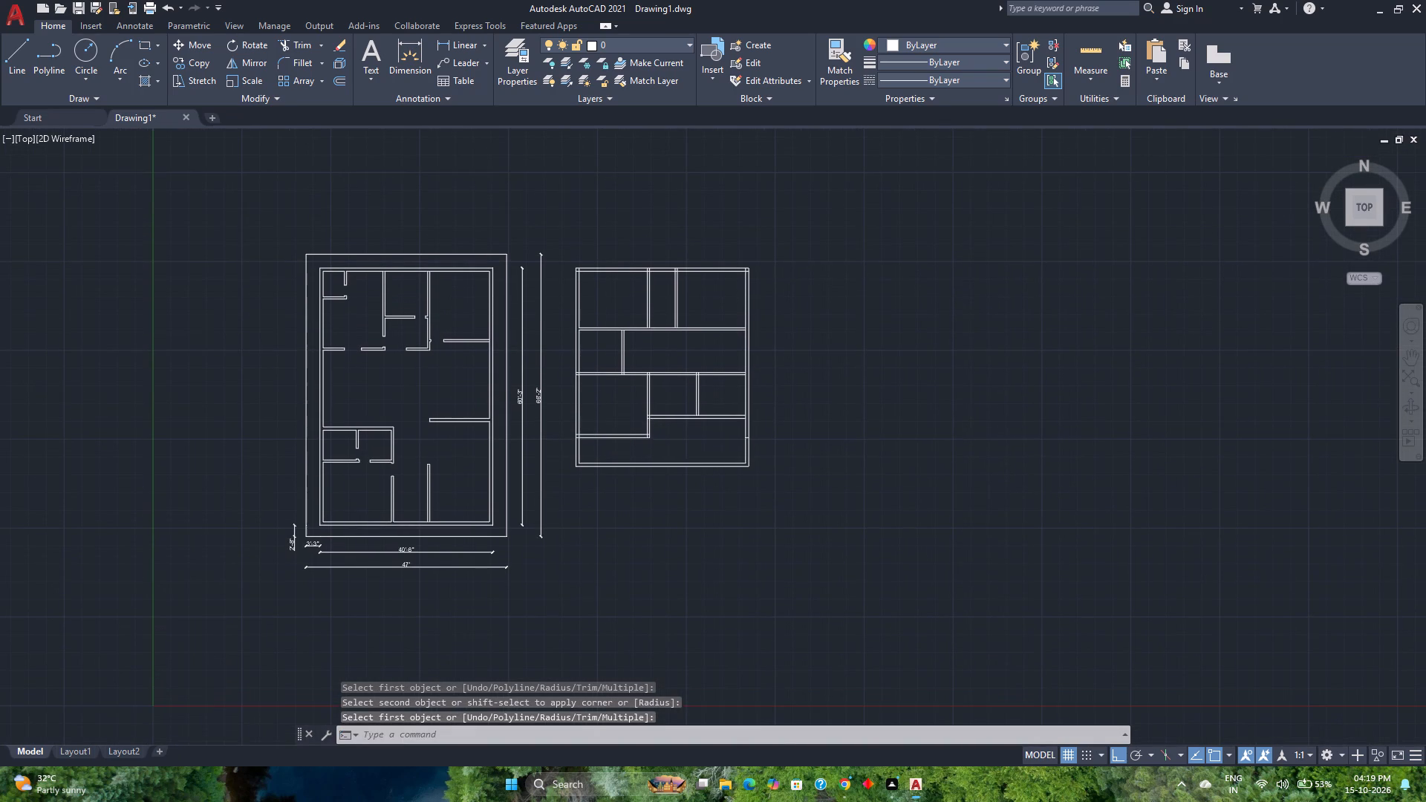
pyautogui.scroll(2, 623, 454)
pyautogui.press('t')
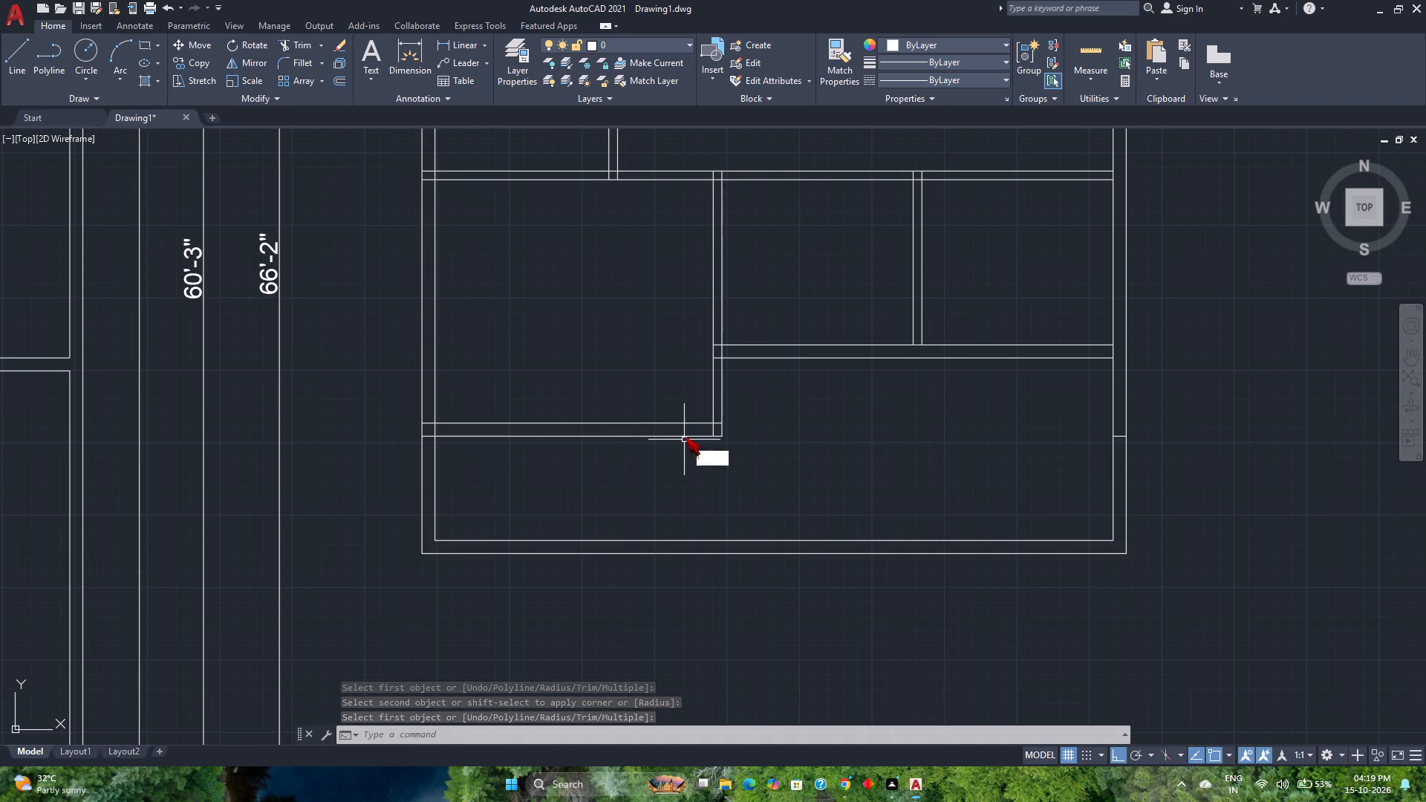
pyautogui.press('r')
pyautogui.press('Return')
pyautogui.scroll(5, 711, 429)
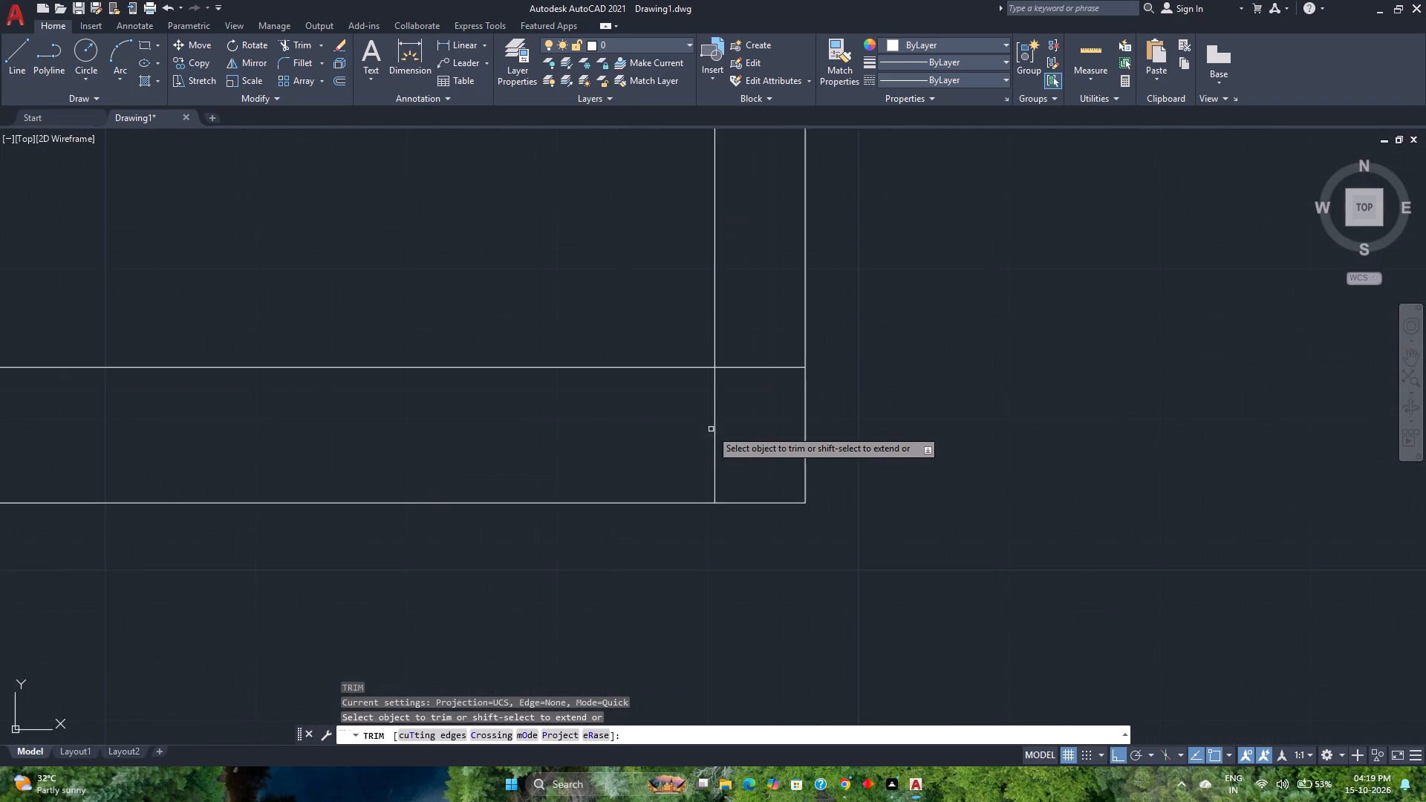
pyautogui.moveTo(710, 429); pyautogui.dragTo(740, 348)
pyautogui.scroll(-6, 740, 348)
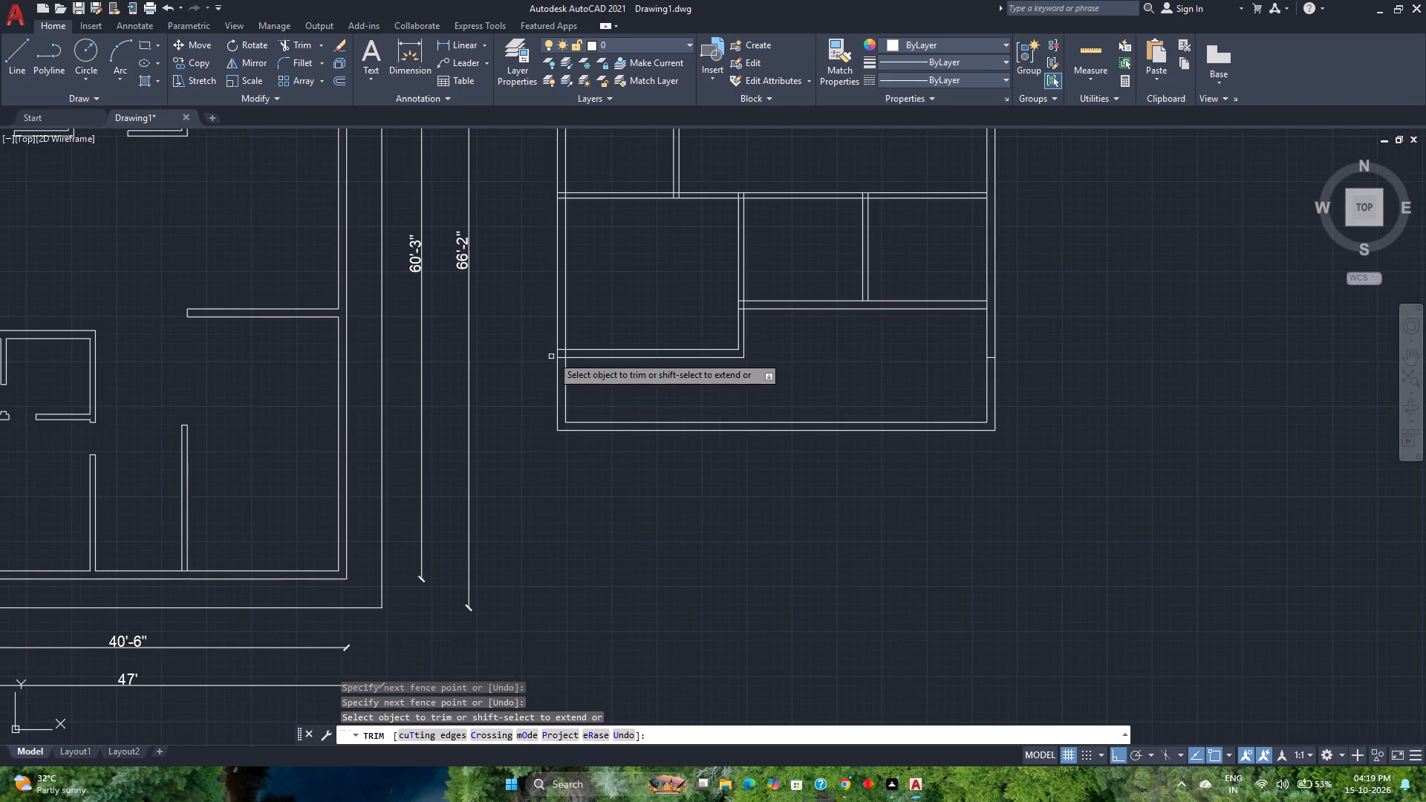
pyautogui.scroll(5, 554, 353)
pyautogui.moveTo(607, 291); pyautogui.dragTo(616, 425)
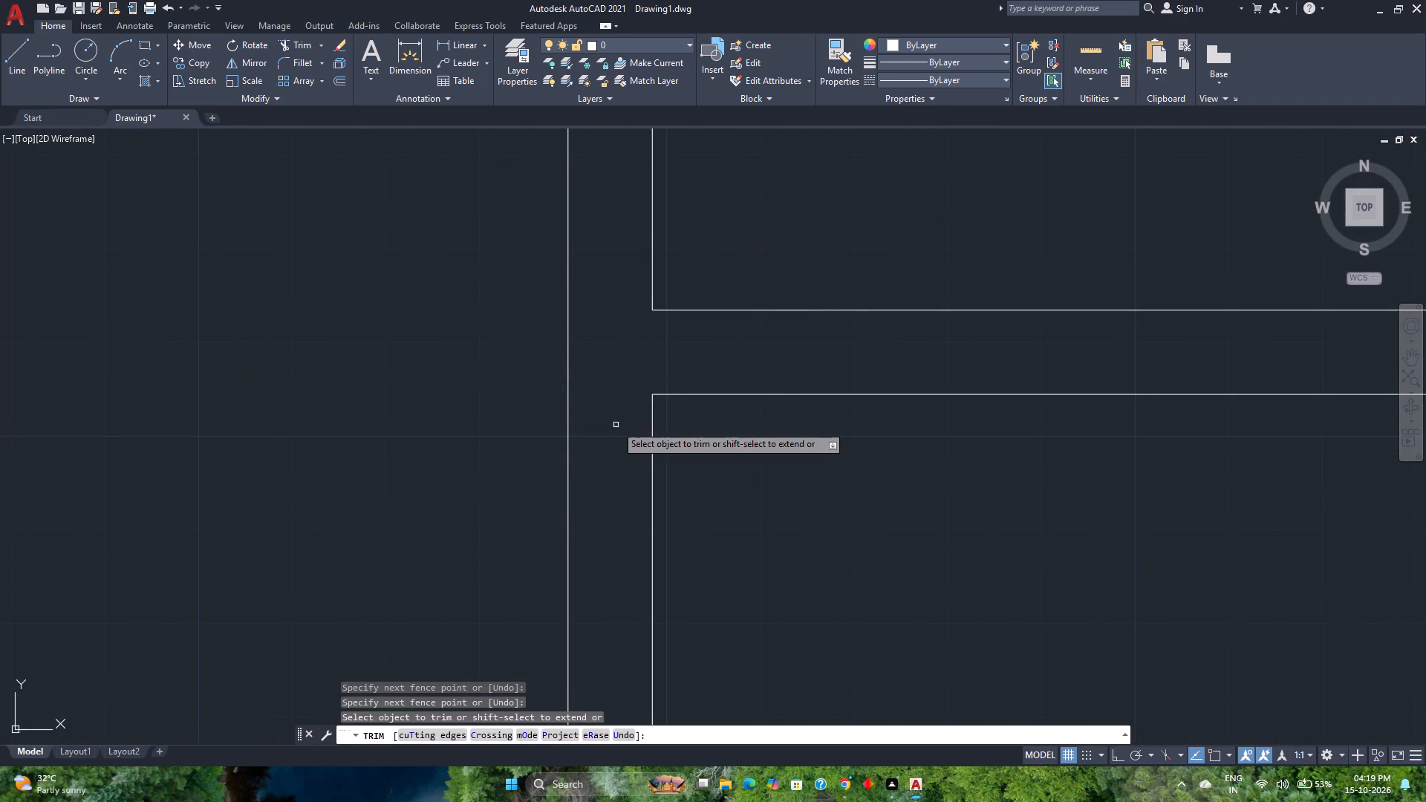
# Trim the wall beneath the two lower right-hand rooms where it meets the bottom-left room's wall and the partition between them.
pyautogui.scroll(-4, 616, 425)
pyautogui.scroll(4, 897, 330)
pyautogui.moveTo(885, 292); pyautogui.dragTo(899, 303)
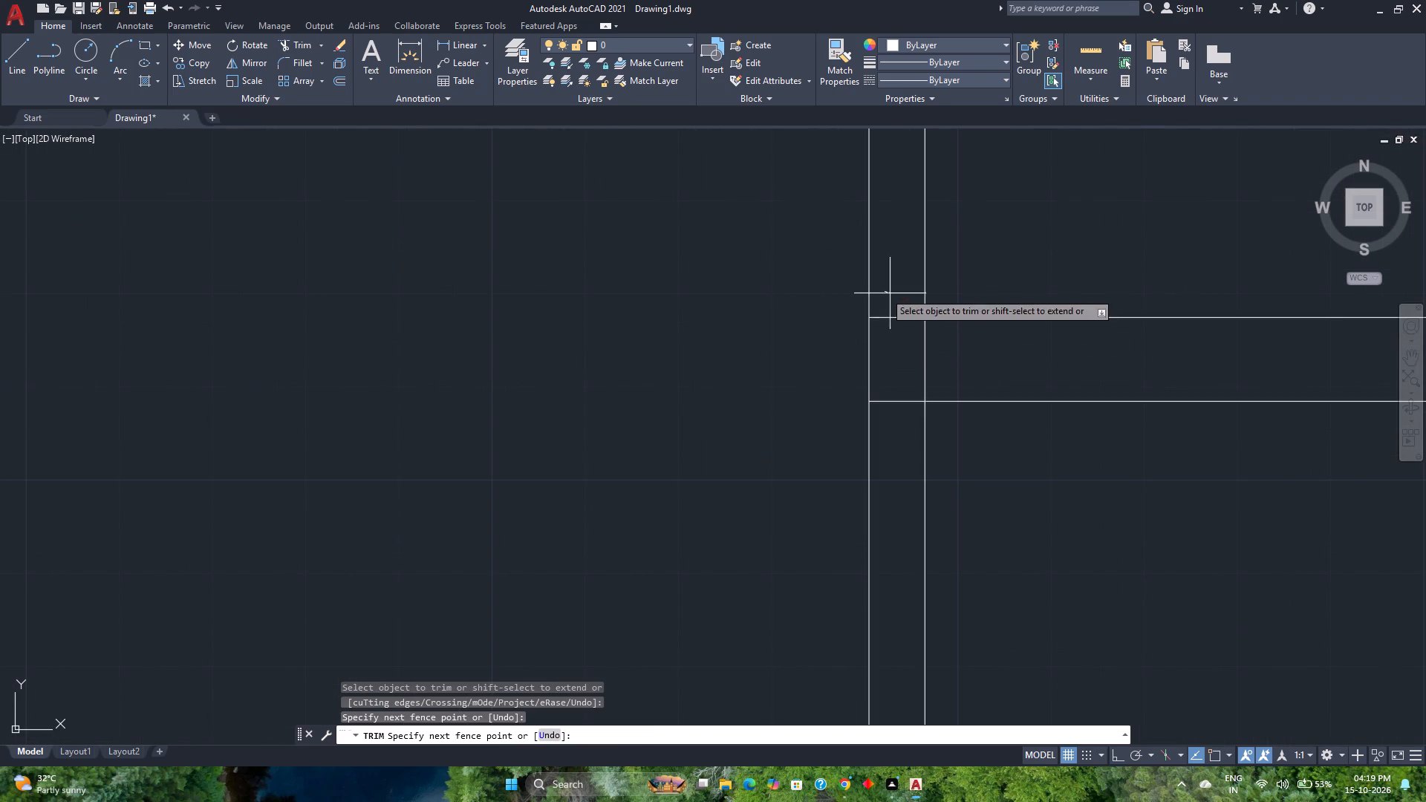
pyautogui.moveTo(899, 303); pyautogui.dragTo(895, 426)
pyautogui.scroll(-4, 894, 426)
pyautogui.scroll(3, 1101, 410)
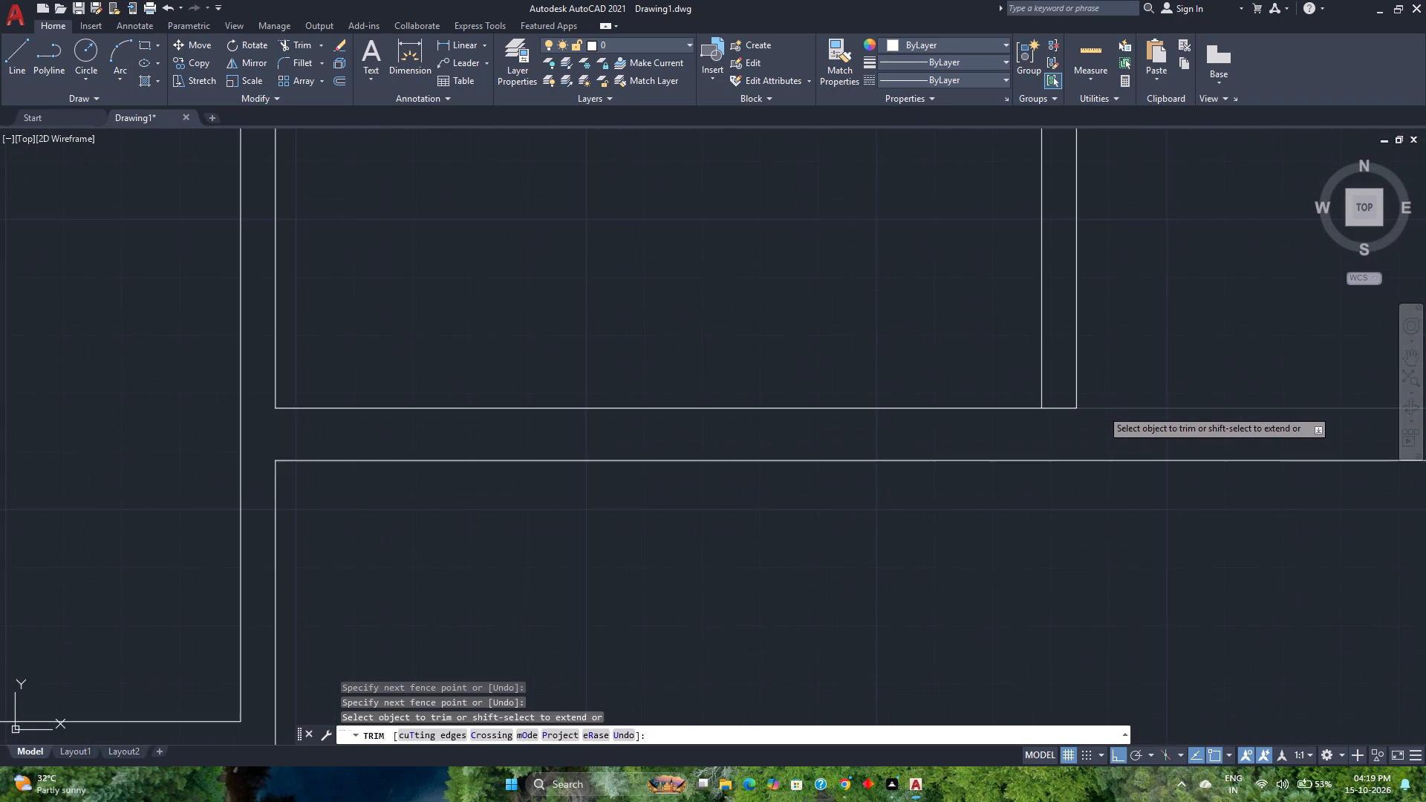
pyautogui.scroll(2, 1072, 415)
pyautogui.moveTo(1045, 359); pyautogui.dragTo(1023, 463)
pyautogui.scroll(-5, 1021, 456)
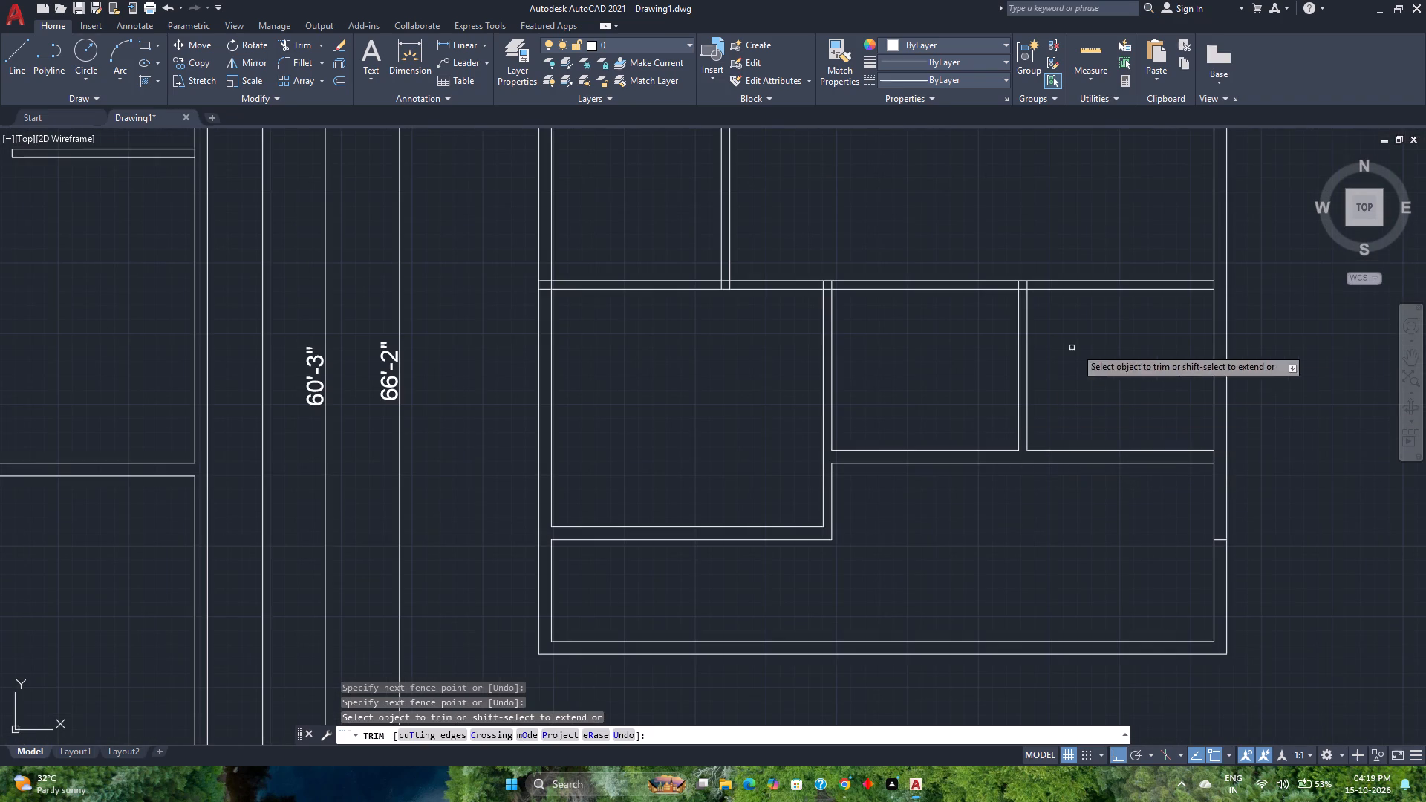
# Trim the horizontal wall above the lower rooms where the two vertical walls meet it from below.
pyautogui.moveTo(1123, 359); pyautogui.dragTo(1029, 437, button='middle')
pyautogui.scroll(3, 927, 366)
pyautogui.moveTo(596, 354); pyautogui.dragTo(789, 358, button='middle')
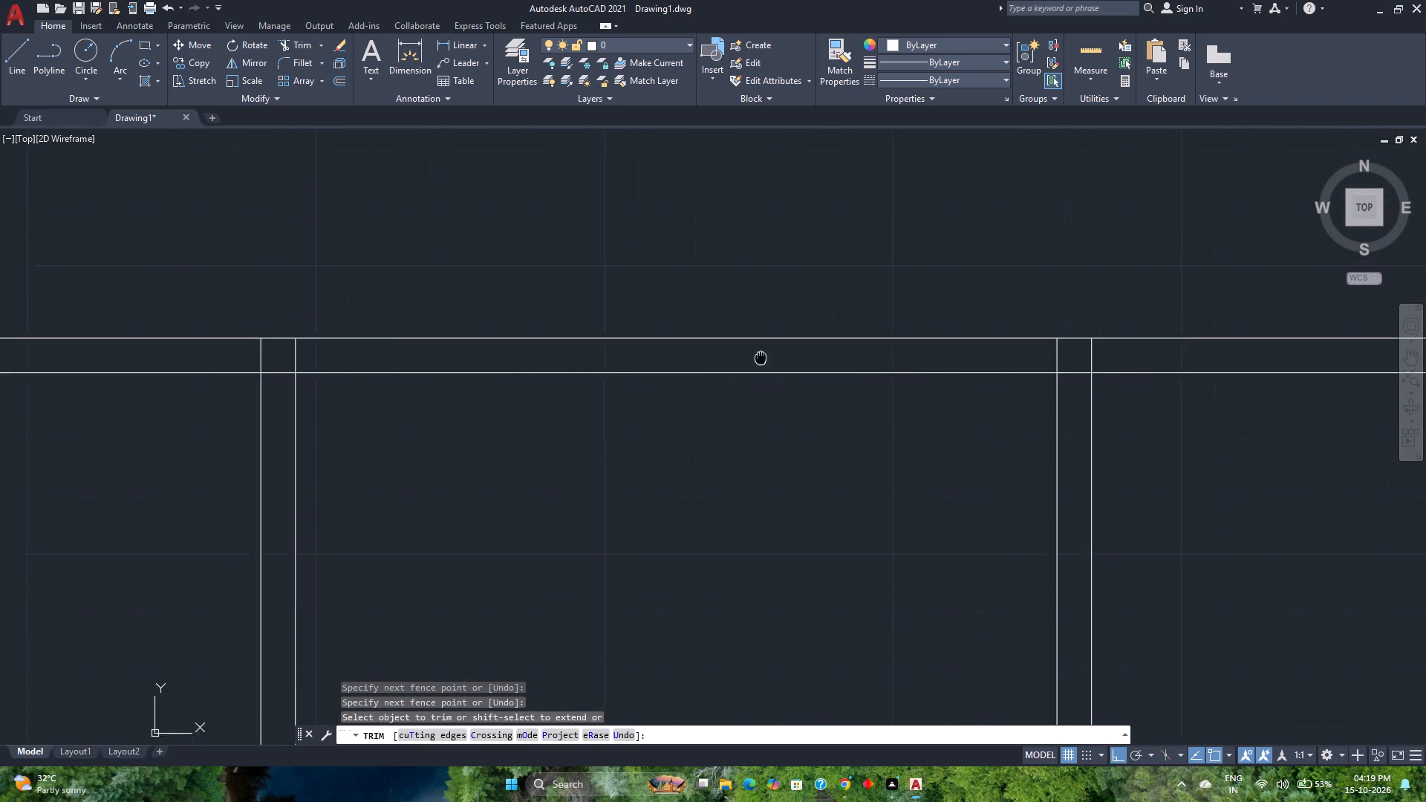
pyautogui.moveTo(789, 358); pyautogui.dragTo(959, 362, button='middle')
pyautogui.moveTo(467, 362); pyautogui.dragTo(524, 356)
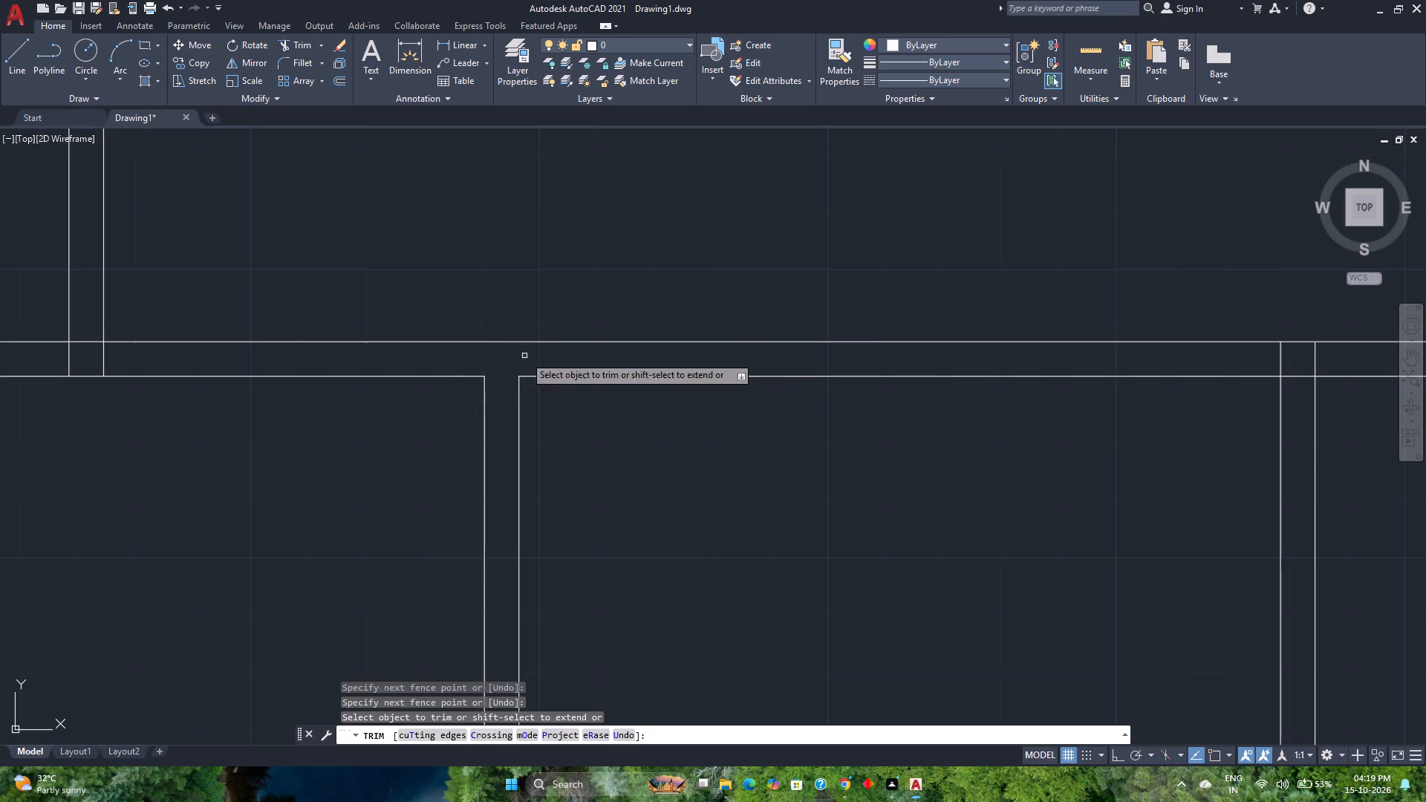
pyautogui.moveTo(1270, 362); pyautogui.dragTo(1300, 370)
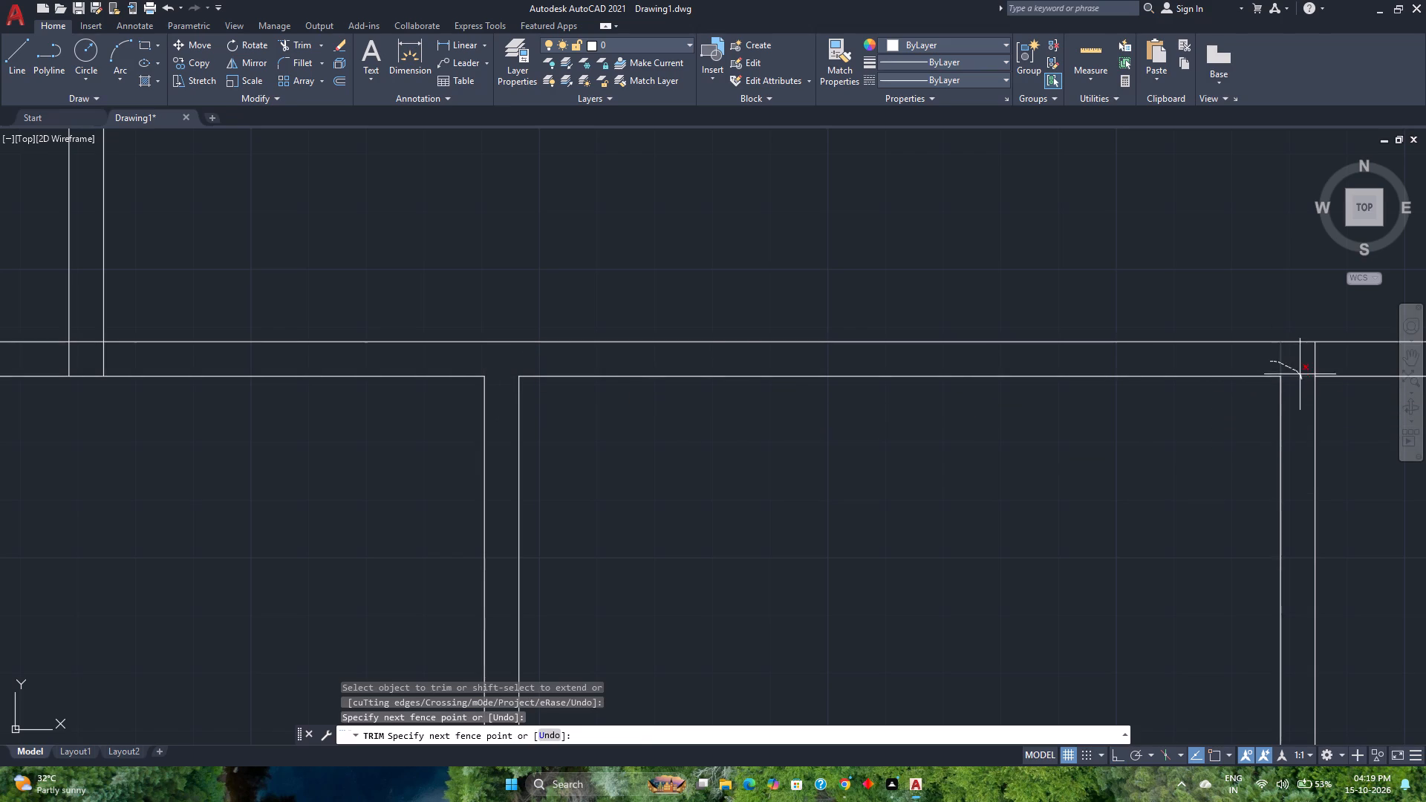
pyautogui.moveTo(1300, 370); pyautogui.dragTo(1316, 358)
pyautogui.scroll(-3, 1017, 456)
pyautogui.moveTo(1017, 456); pyautogui.dragTo(986, 497, button='middle')
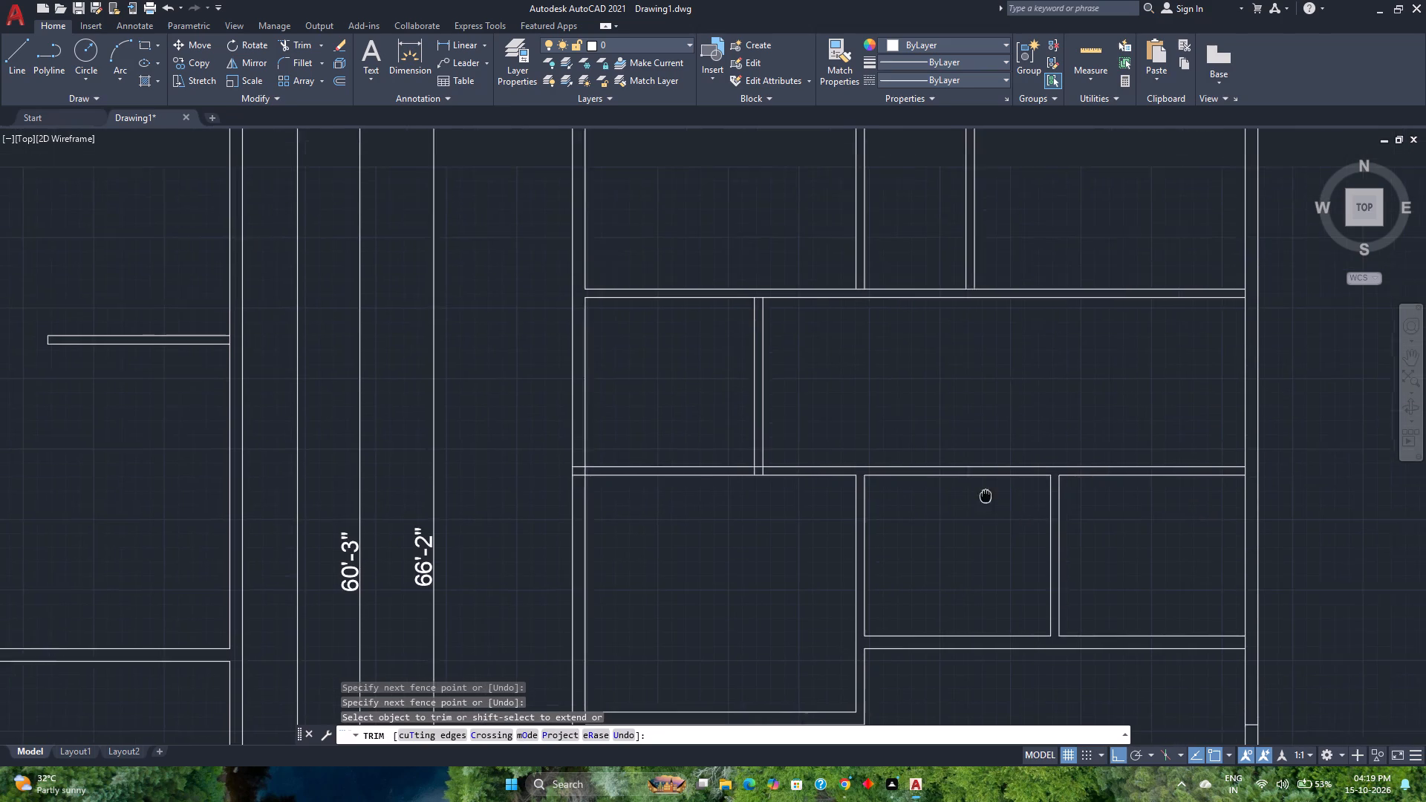
# Trim the horizontal wall above the lower rooms where the middle-left room's partition meets it and at its junction with the left outer wall.
pyautogui.moveTo(986, 497); pyautogui.dragTo(992, 511, button='middle')
pyautogui.middleClick(992, 511)
pyautogui.scroll(3, 759, 483)
pyautogui.moveTo(748, 501); pyautogui.dragTo(777, 473)
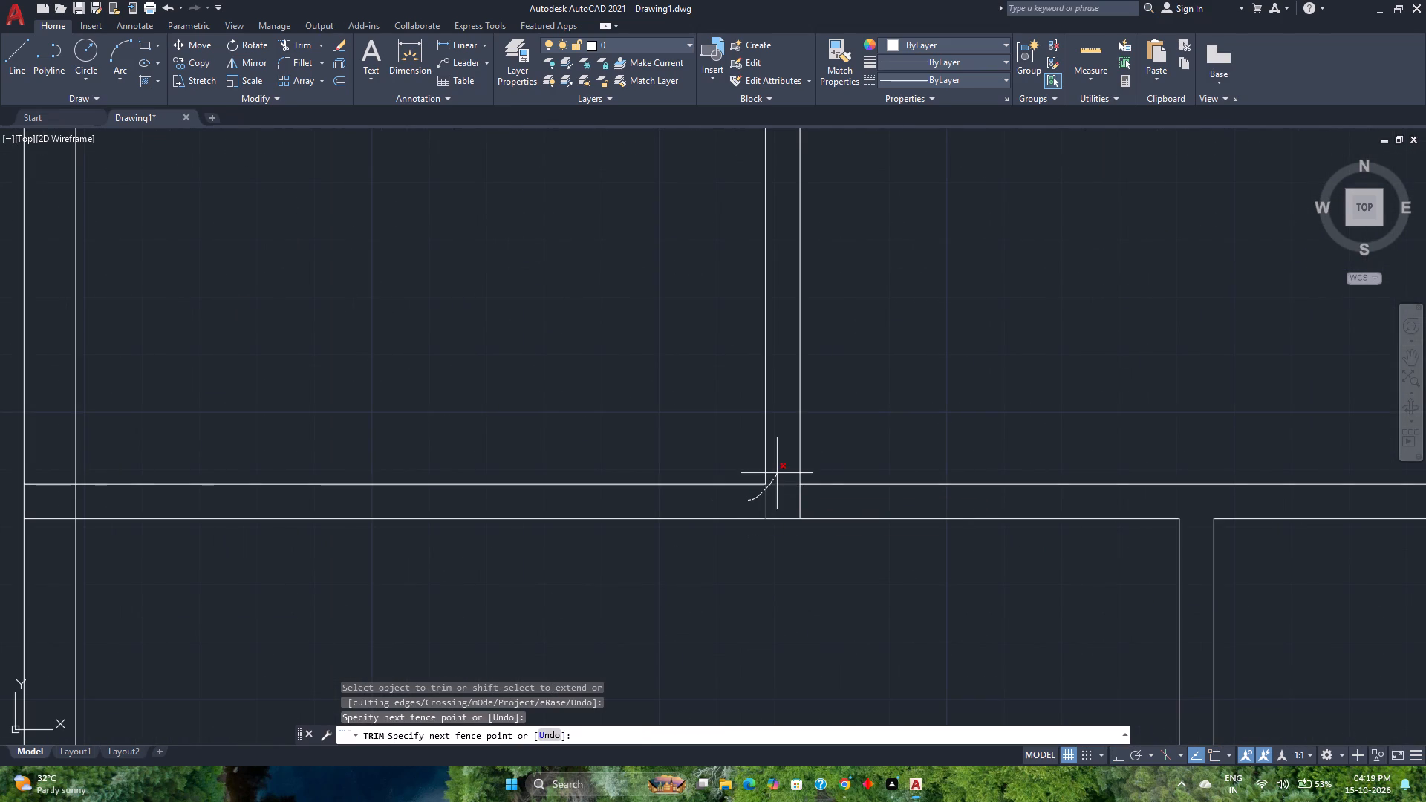
pyautogui.moveTo(777, 473); pyautogui.dragTo(812, 500)
pyautogui.scroll(-2, 812, 500)
pyautogui.scroll(3, 509, 506)
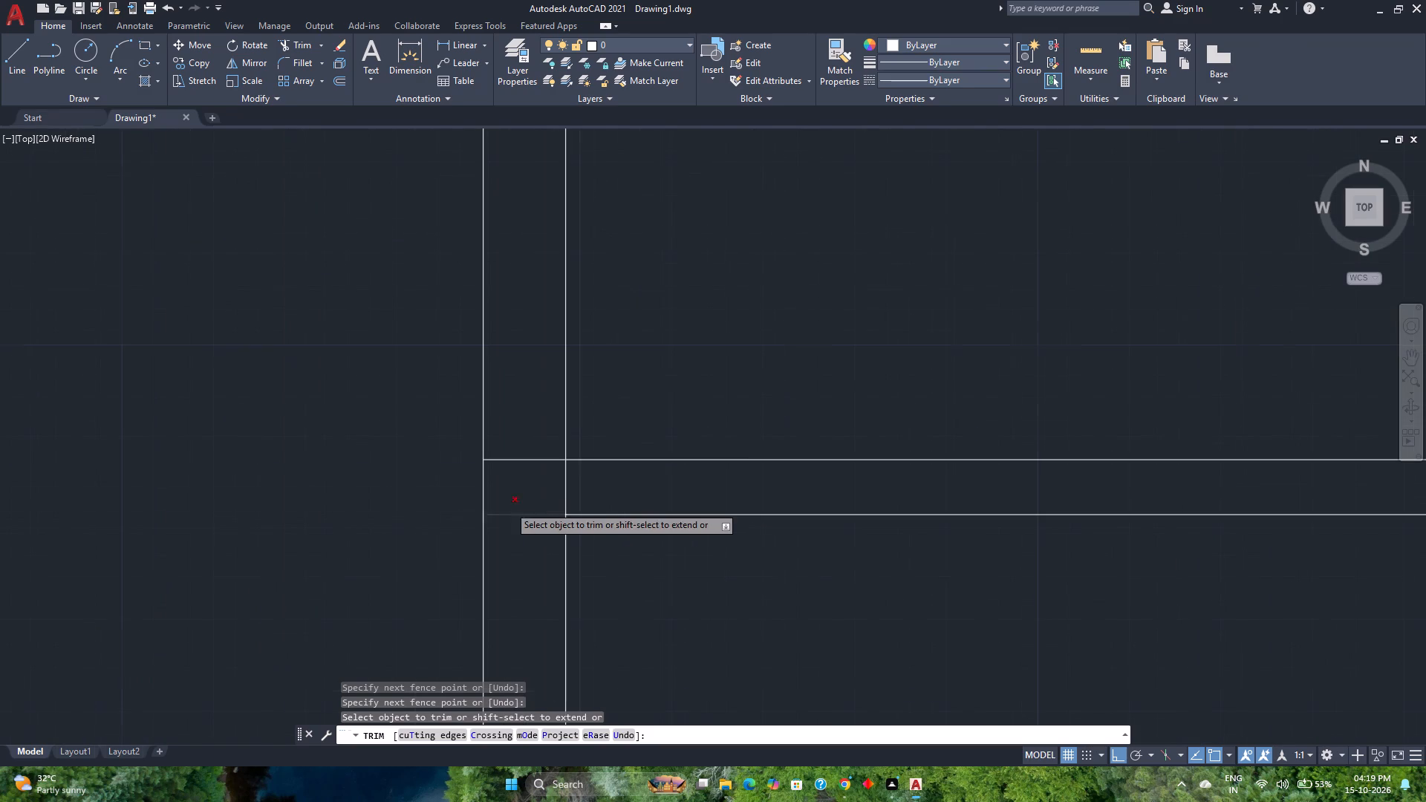
pyautogui.moveTo(527, 442); pyautogui.dragTo(537, 533)
pyautogui.scroll(-4, 537, 533)
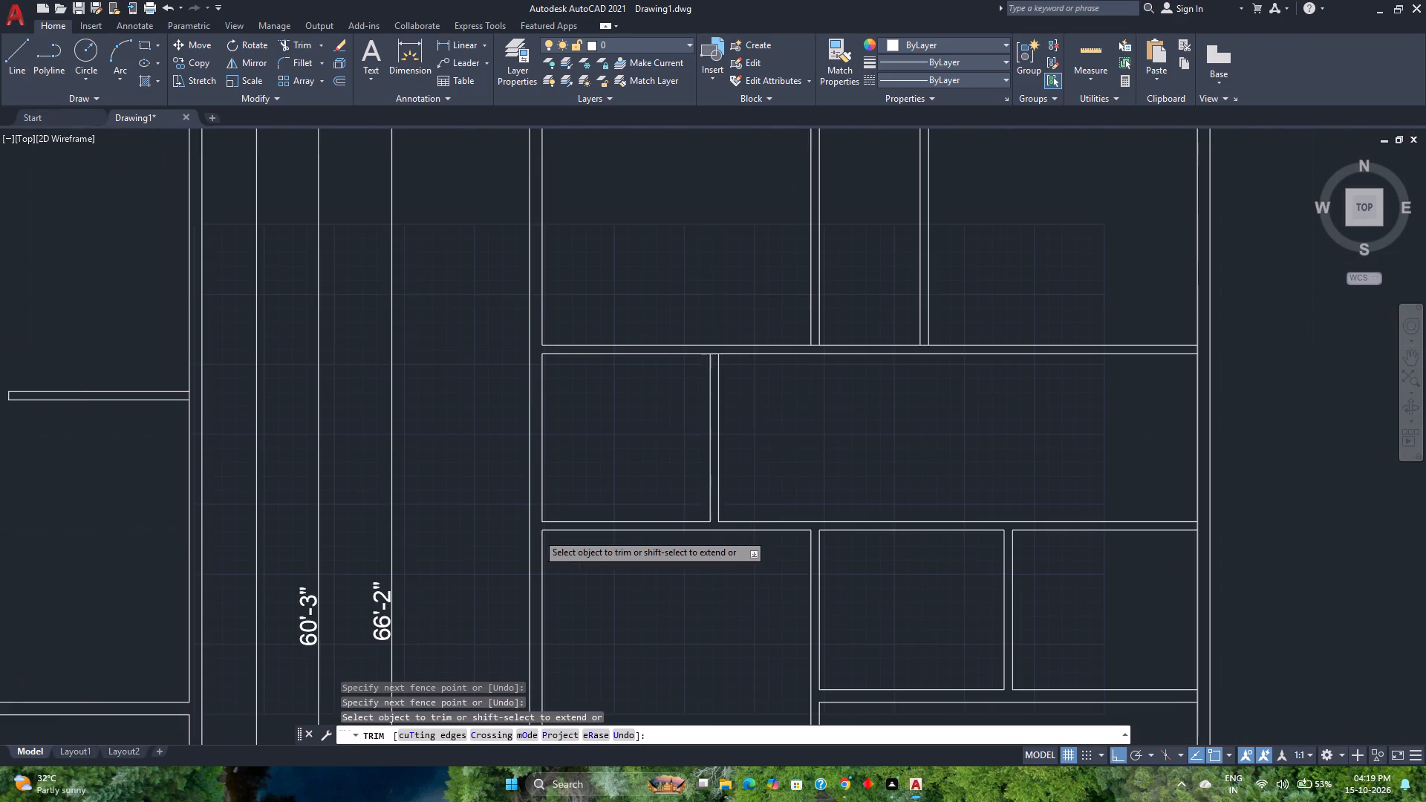
# Trim the horizontal wall below the three upper rooms where the two partitions between them meet it.
pyautogui.moveTo(644, 389); pyautogui.dragTo(546, 516, button='middle')
pyautogui.scroll(3, 753, 475)
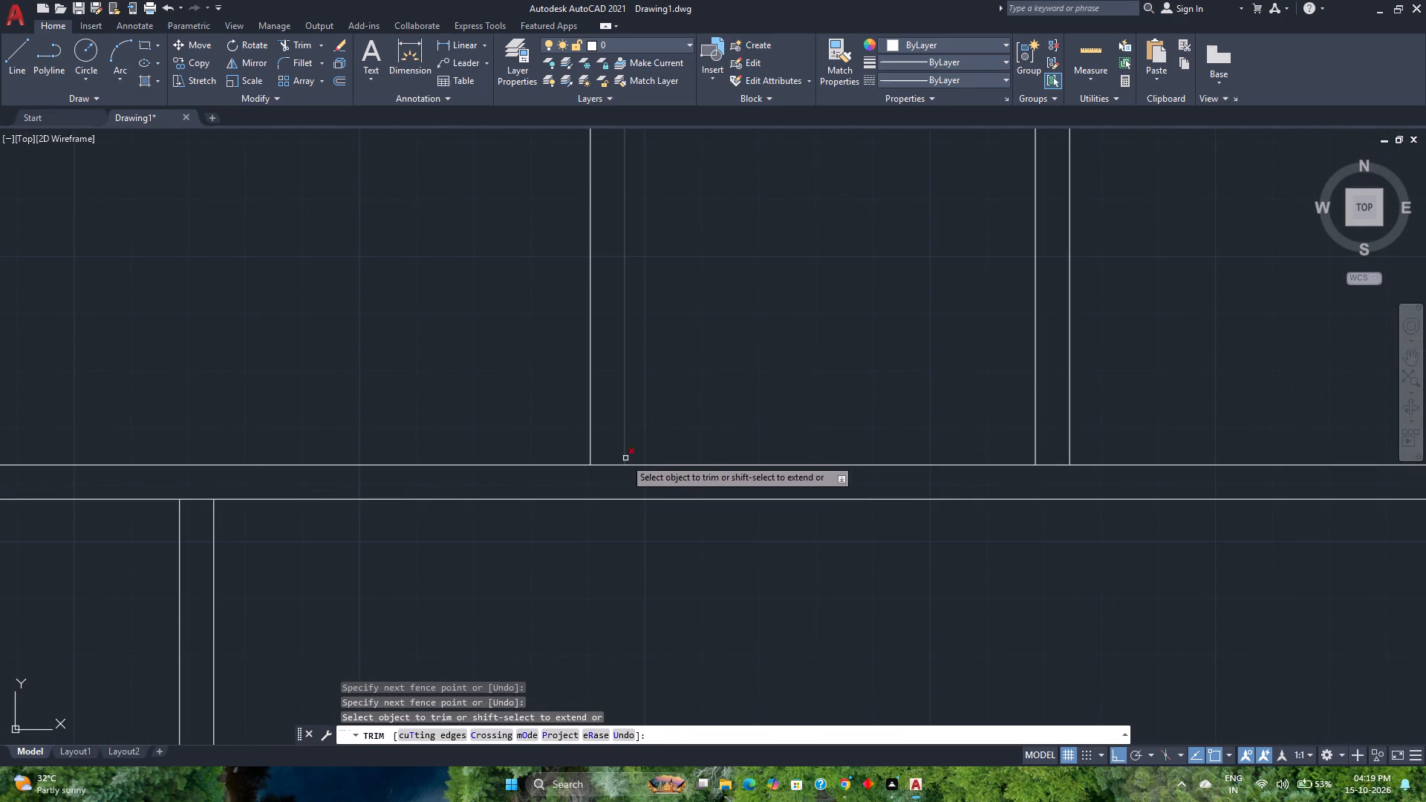
pyautogui.click(612, 444)
pyautogui.click(608, 480)
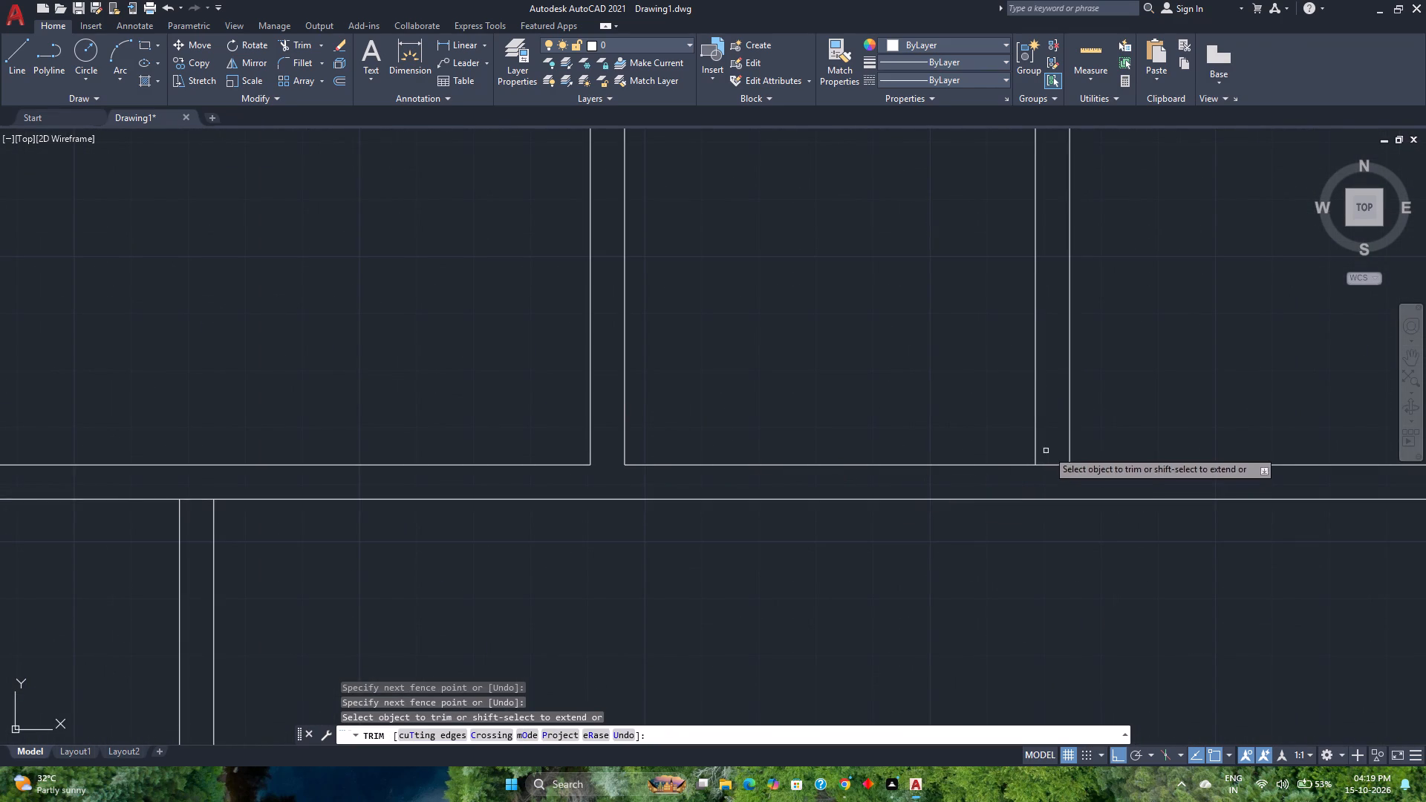
pyautogui.click(1055, 446)
pyautogui.click(1044, 484)
# Trim the overlapping inner wall lines at the second layout's top-left outer corner.
pyautogui.scroll(-5, 1041, 480)
pyautogui.moveTo(1049, 518); pyautogui.dragTo(879, 544, button='middle')
pyautogui.scroll(7, 741, 408)
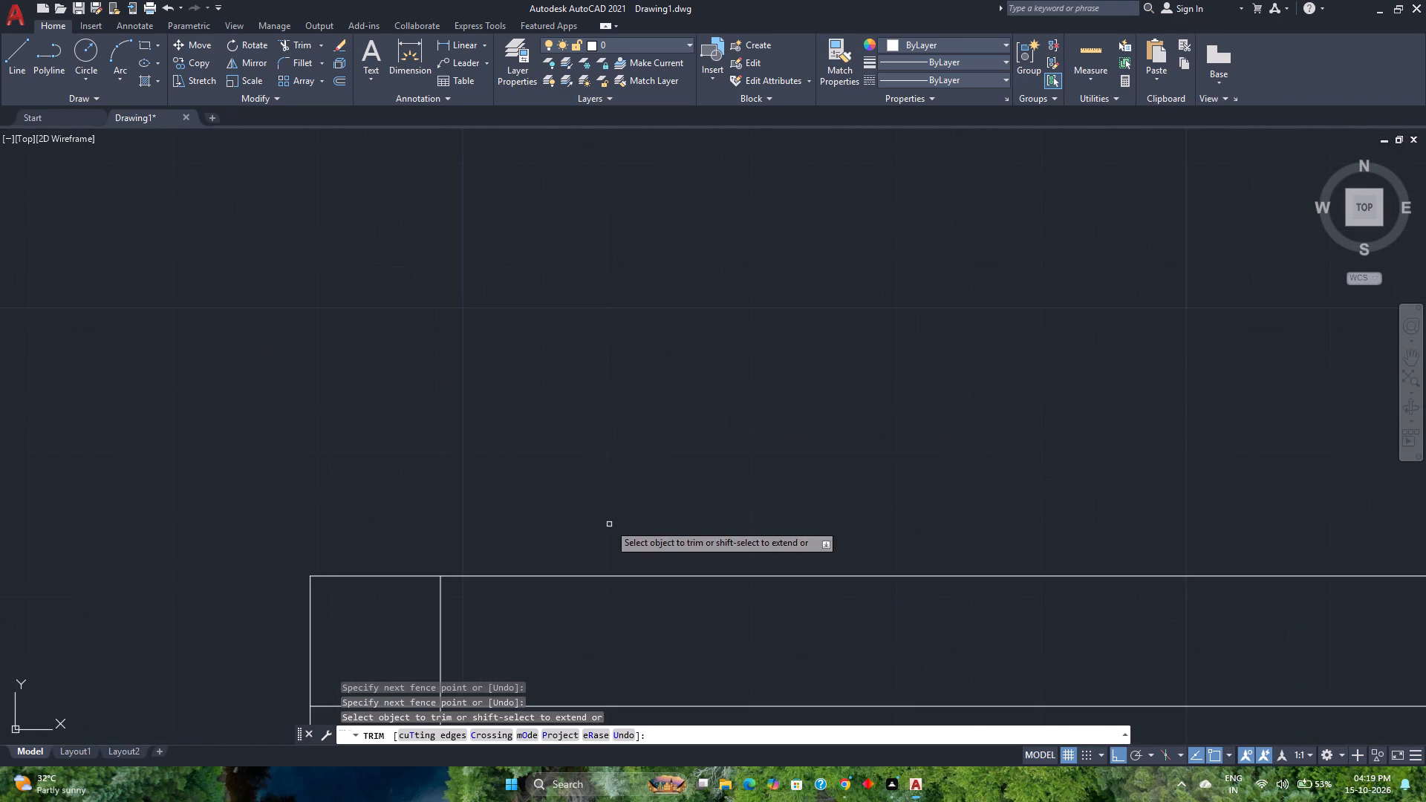
pyautogui.moveTo(611, 523); pyautogui.dragTo(796, 360, button='middle')
pyautogui.moveTo(514, 575); pyautogui.dragTo(778, 449)
pyautogui.scroll(-4, 777, 455)
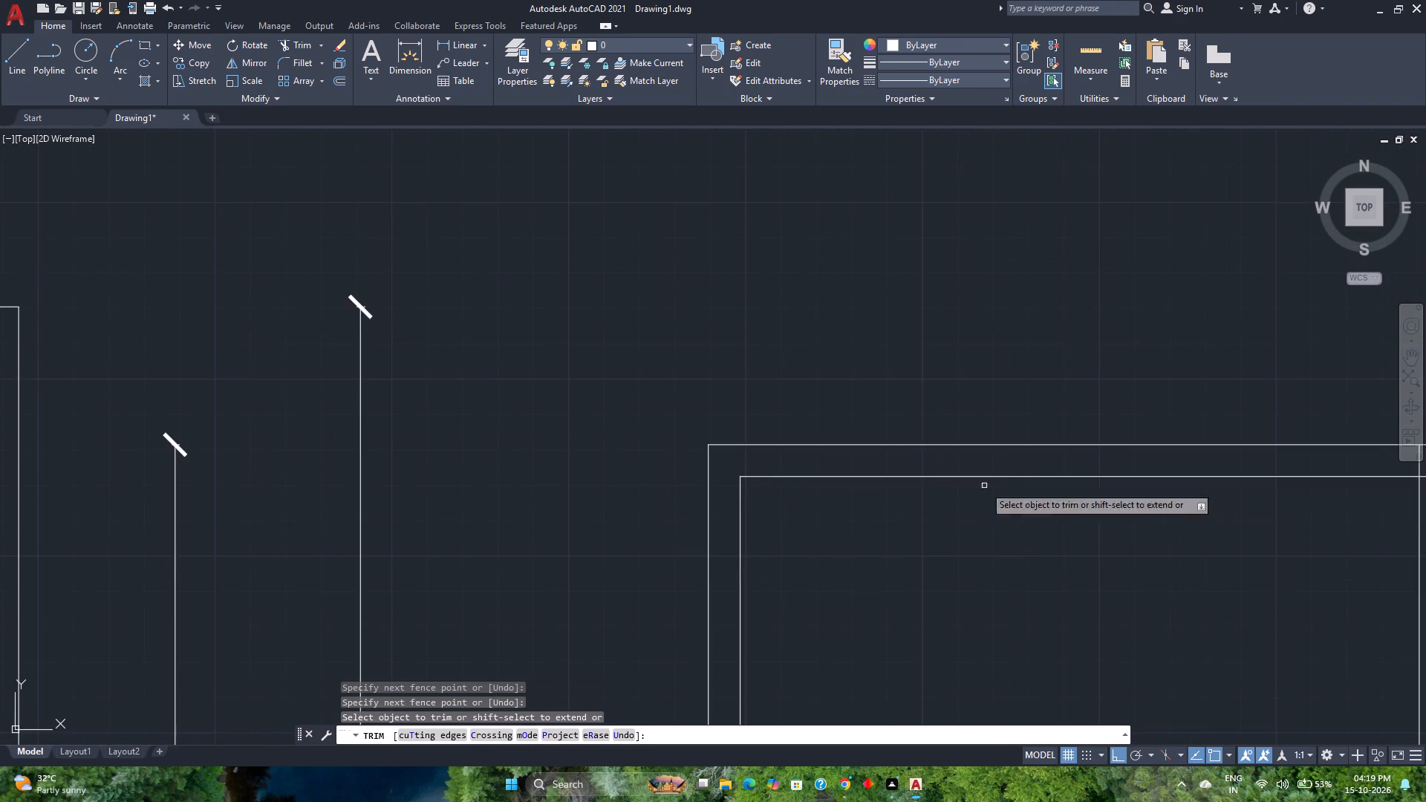
# Trim the top outer wall where the first partition between the upper rooms meets it.
pyautogui.moveTo(1053, 490); pyautogui.dragTo(423, 475, button='middle')
pyautogui.middleClick(423, 475)
pyautogui.scroll(4, 780, 453)
pyautogui.moveTo(756, 454); pyautogui.dragTo(914, 460)
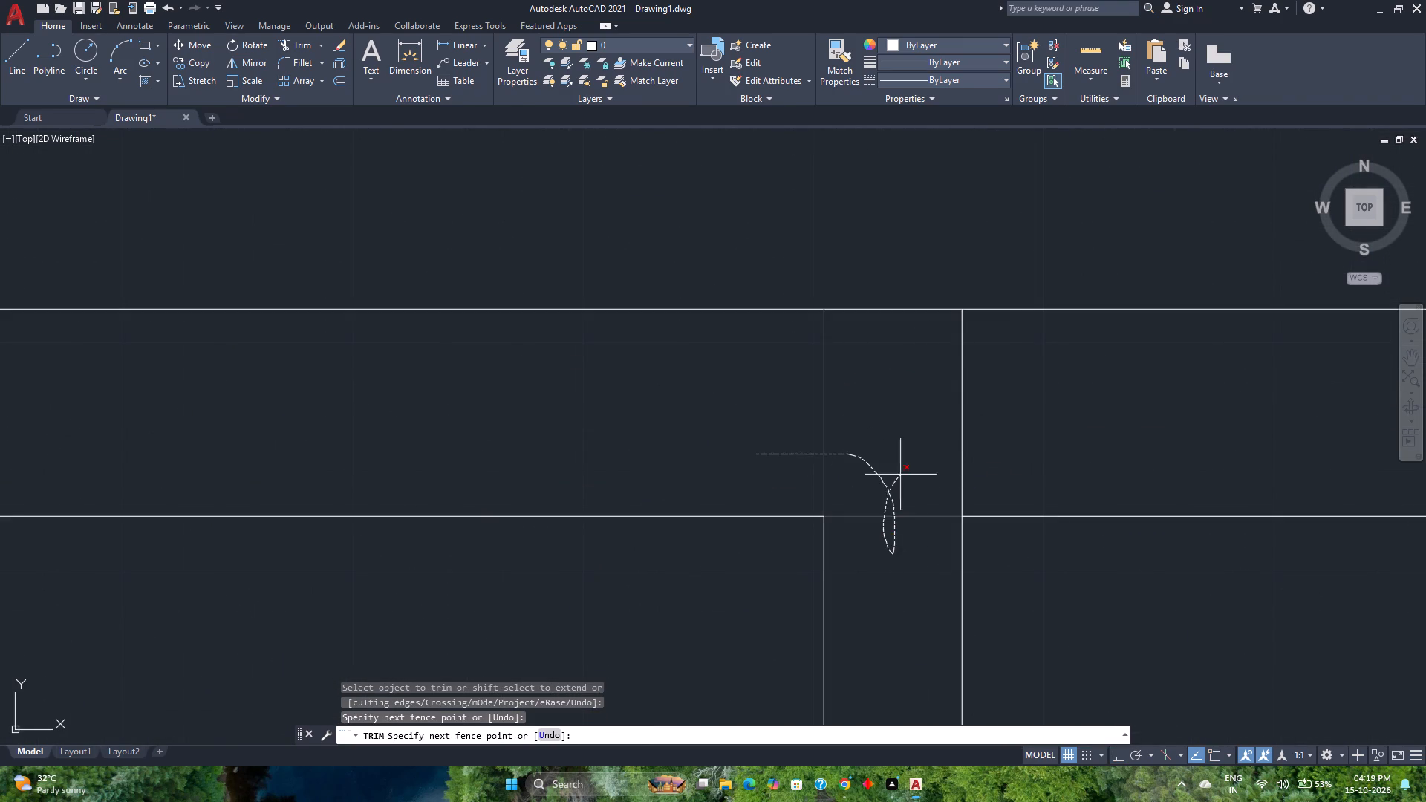
pyautogui.moveTo(914, 460); pyautogui.dragTo(981, 434)
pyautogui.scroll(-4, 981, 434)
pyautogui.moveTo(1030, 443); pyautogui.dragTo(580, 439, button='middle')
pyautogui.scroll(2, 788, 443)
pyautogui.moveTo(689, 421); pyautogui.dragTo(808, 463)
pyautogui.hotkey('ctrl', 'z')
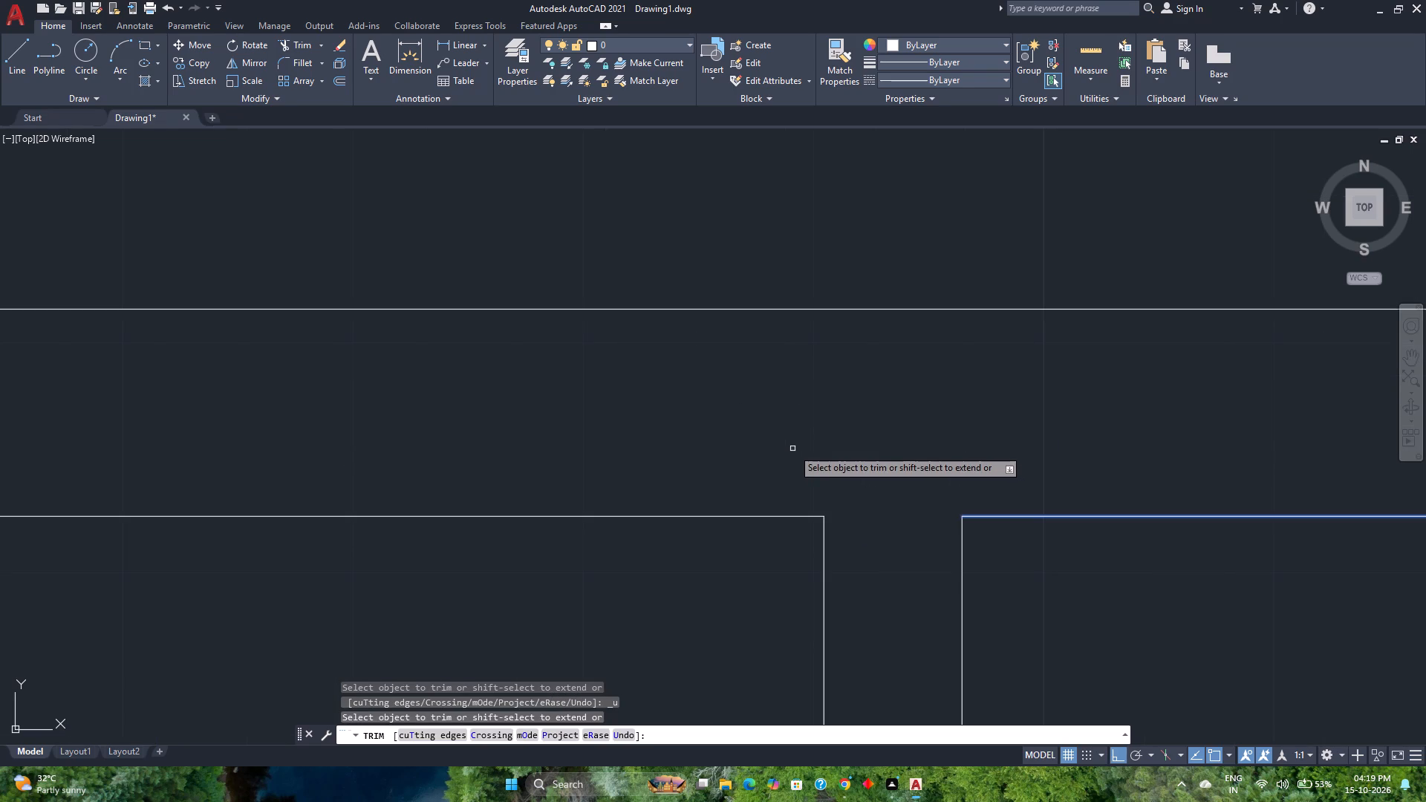
# Trim the top outer wall where the second partition between the upper rooms meets it.
pyautogui.scroll(-5, 830, 453)
pyautogui.scroll(4, 991, 458)
pyautogui.moveTo(994, 447); pyautogui.dragTo(1051, 447)
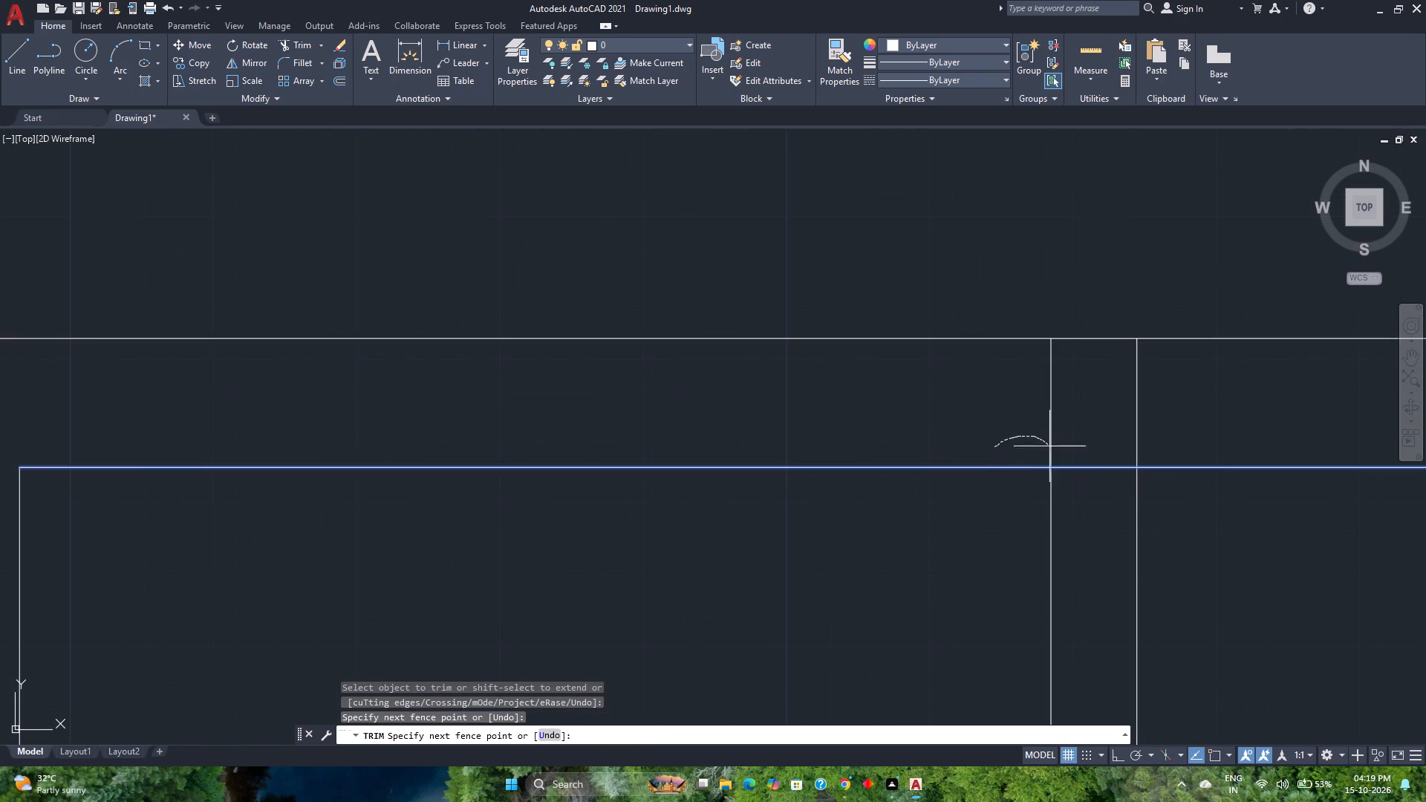
pyautogui.moveTo(1051, 447); pyautogui.dragTo(1145, 407)
pyautogui.scroll(-5, 1145, 407)
# Trim the overlapping inner wall lines at the second layout's top-right outer corner and end the Trim command.
pyautogui.moveTo(1194, 490); pyautogui.dragTo(556, 490, button='middle')
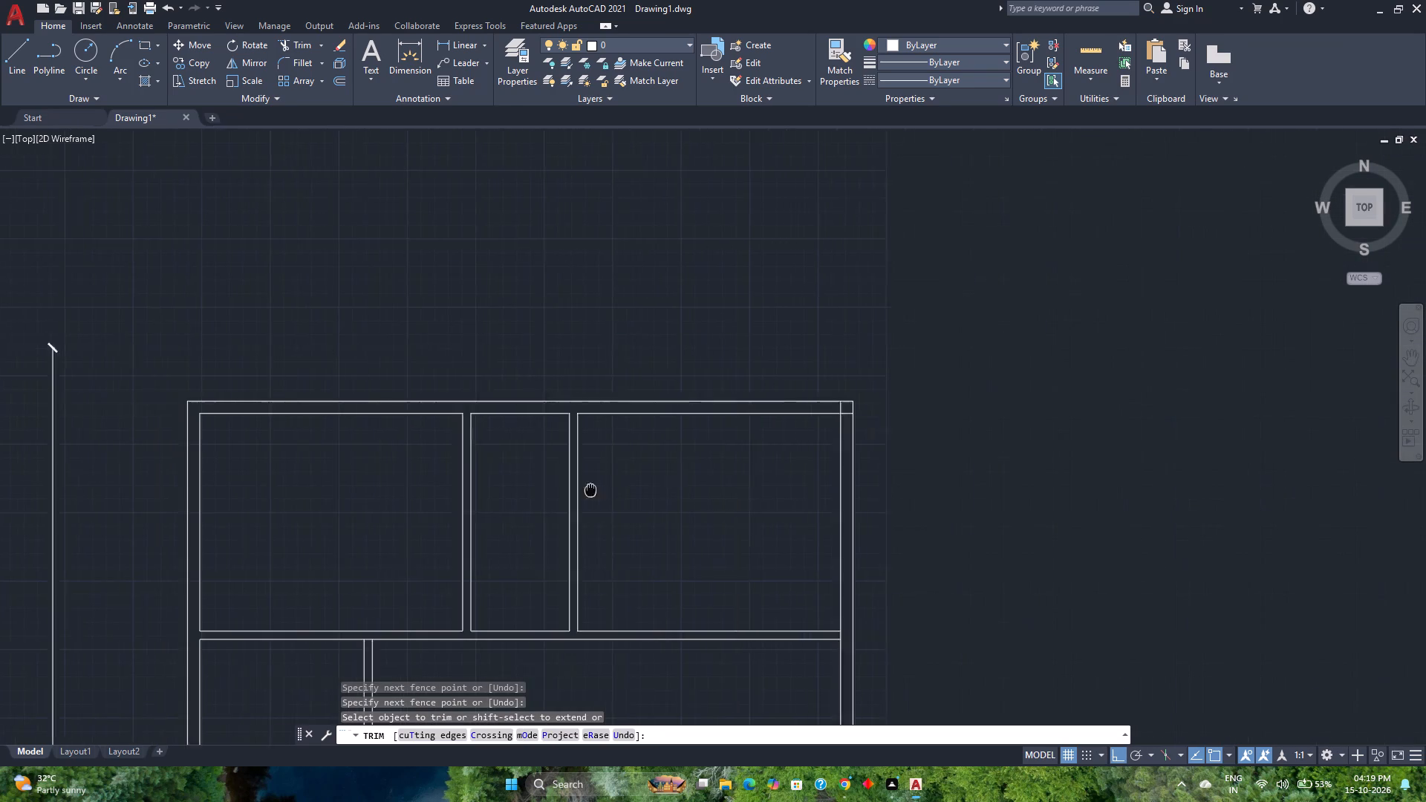
pyautogui.moveTo(556, 490); pyautogui.dragTo(462, 490, button='middle')
pyautogui.middleClick(462, 490)
pyautogui.scroll(2, 622, 408)
pyautogui.moveTo(707, 403); pyautogui.dragTo(755, 440)
pyautogui.press('space')
# Erase the stray short line inside the right outer wall, beside the second layout's bottom room.
pyautogui.scroll(-3, 756, 431)
pyautogui.moveTo(700, 482); pyautogui.dragTo(869, 351, button='middle')
pyautogui.moveTo(869, 351); pyautogui.dragTo(882, 343, button='middle')
pyautogui.scroll(-2, 915, 317)
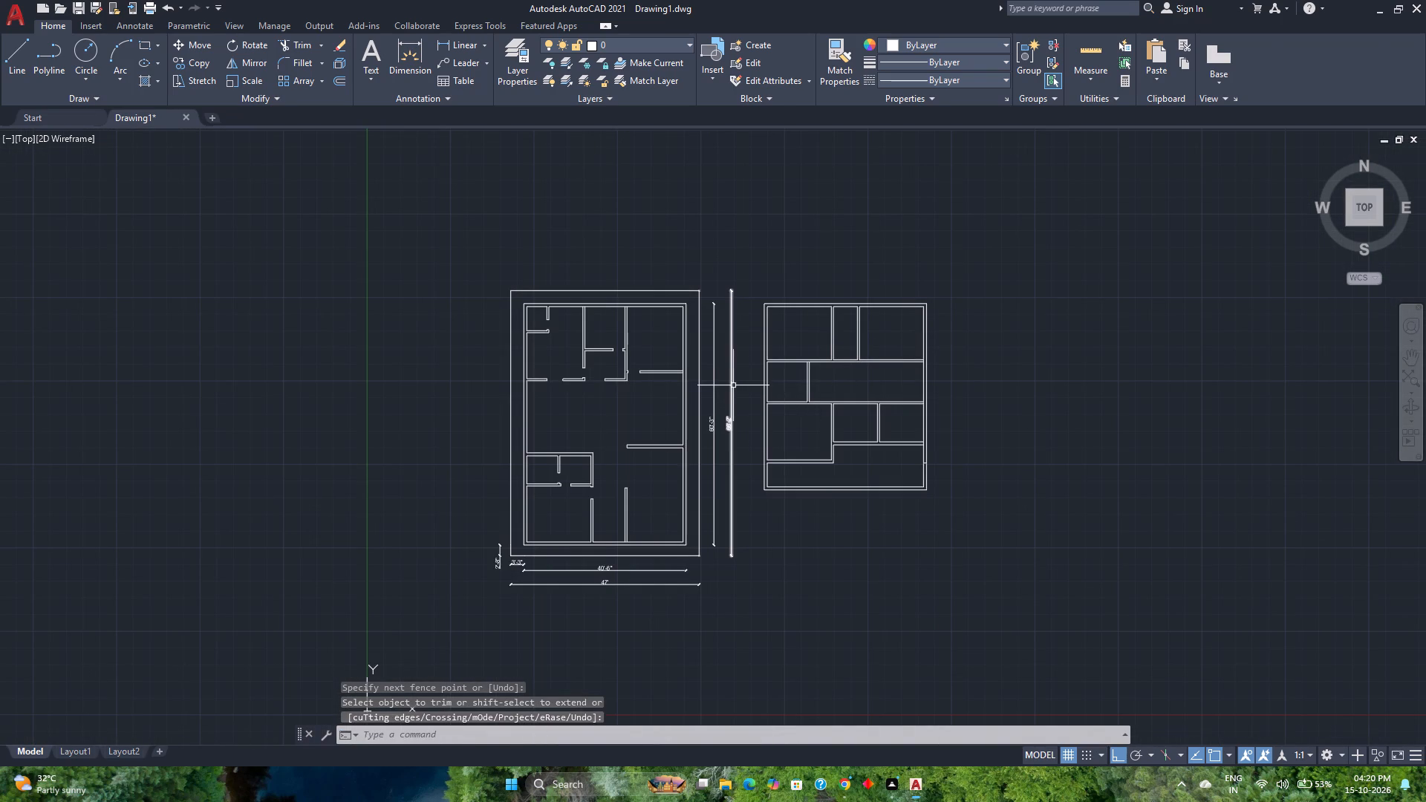
pyautogui.scroll(2, 977, 515)
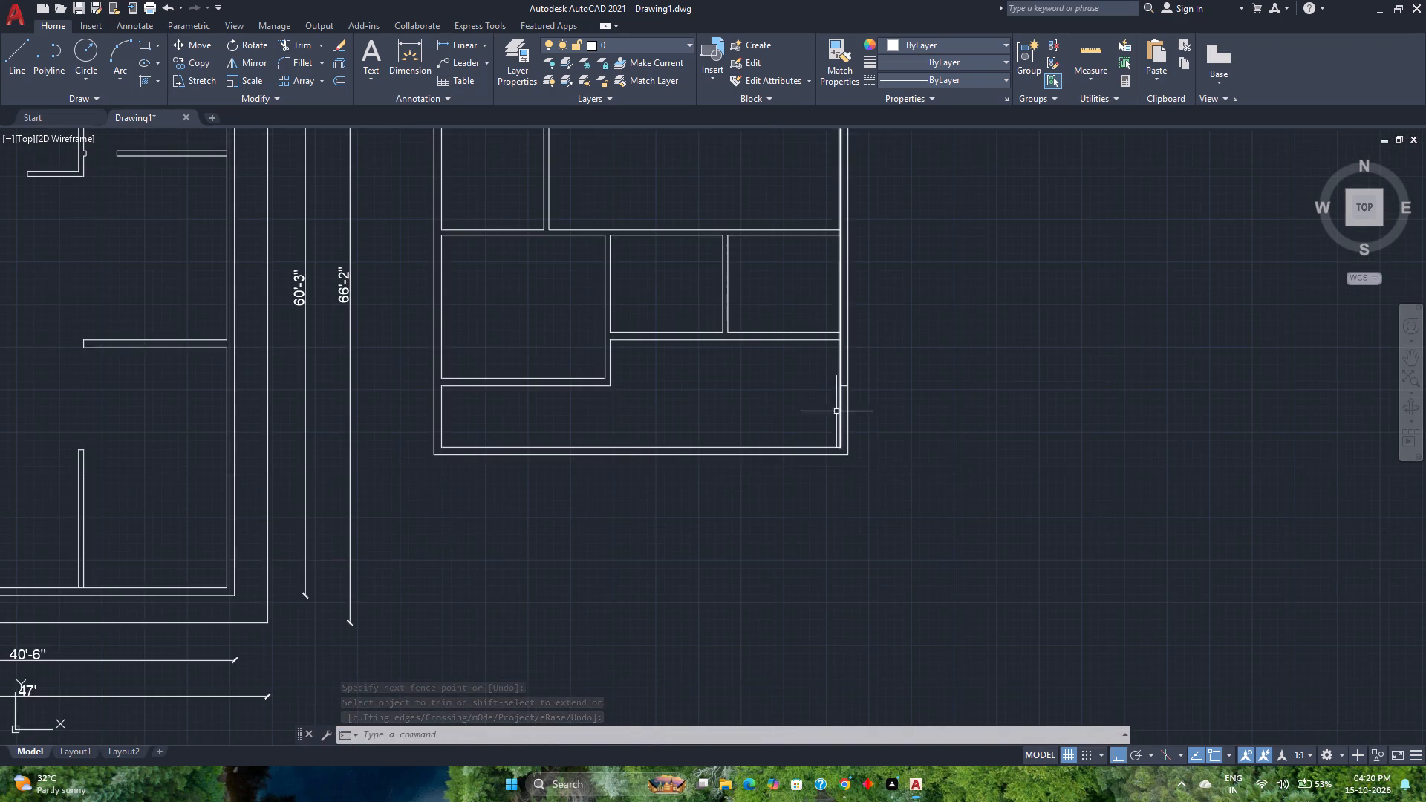
pyautogui.scroll(2, 841, 368)
pyautogui.click(841, 411)
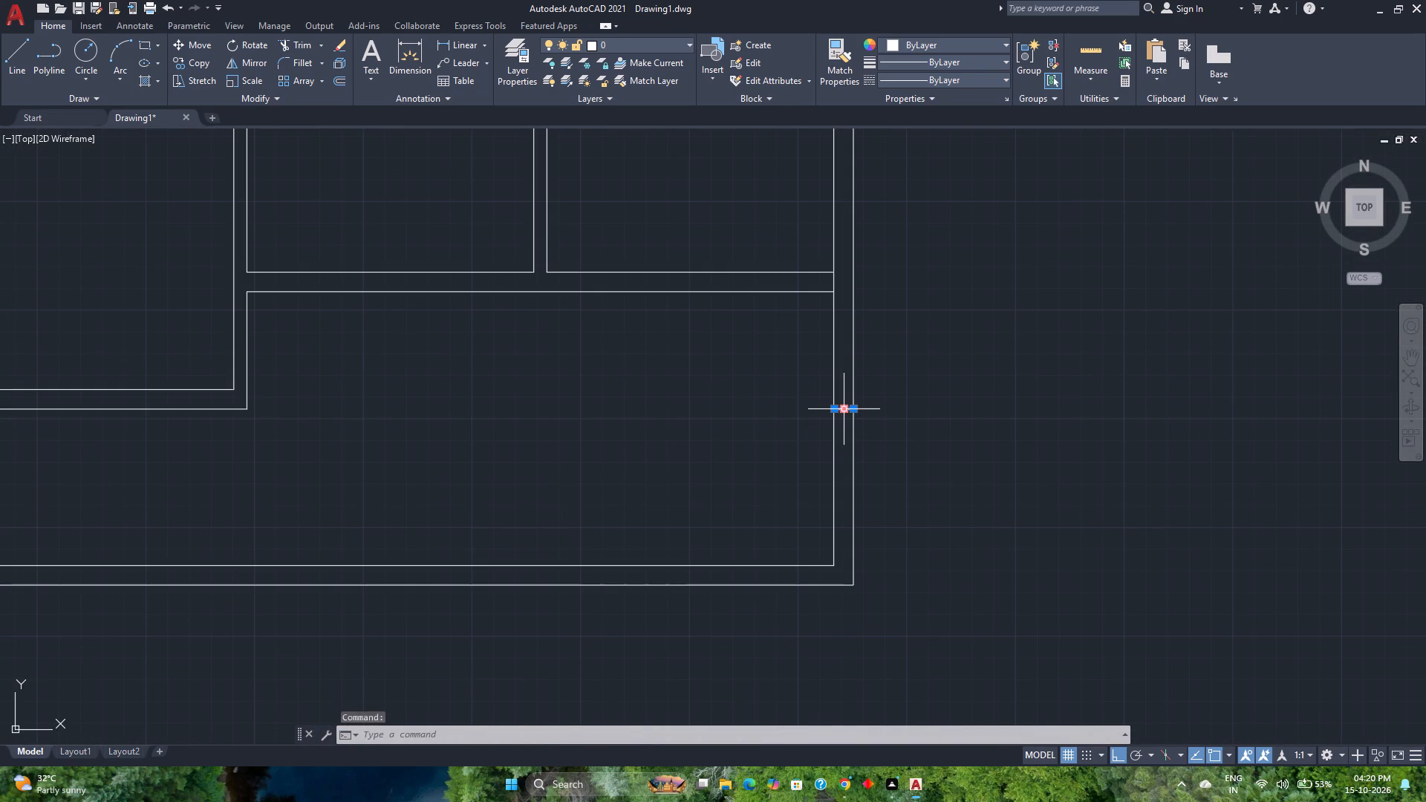
pyautogui.press('Delete')
# Review the cleaned-up second layout alongside the original floor plan and its lower rooms.
pyautogui.scroll(-1, 418, 499)
pyautogui.moveTo(418, 499); pyautogui.dragTo(484, 489, button='middle')
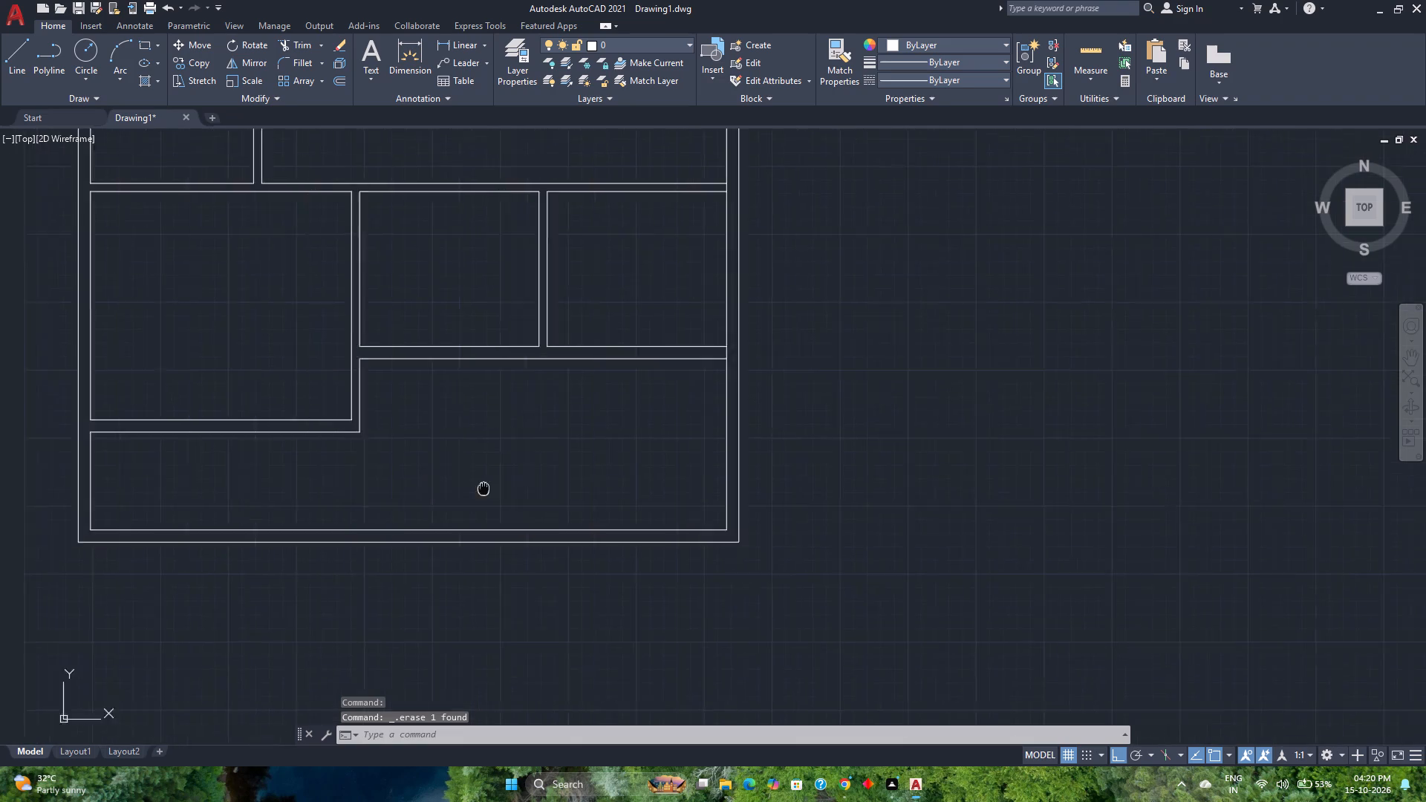
pyautogui.moveTo(484, 489); pyautogui.dragTo(654, 501, button='middle')
pyautogui.scroll(-2, 651, 493)
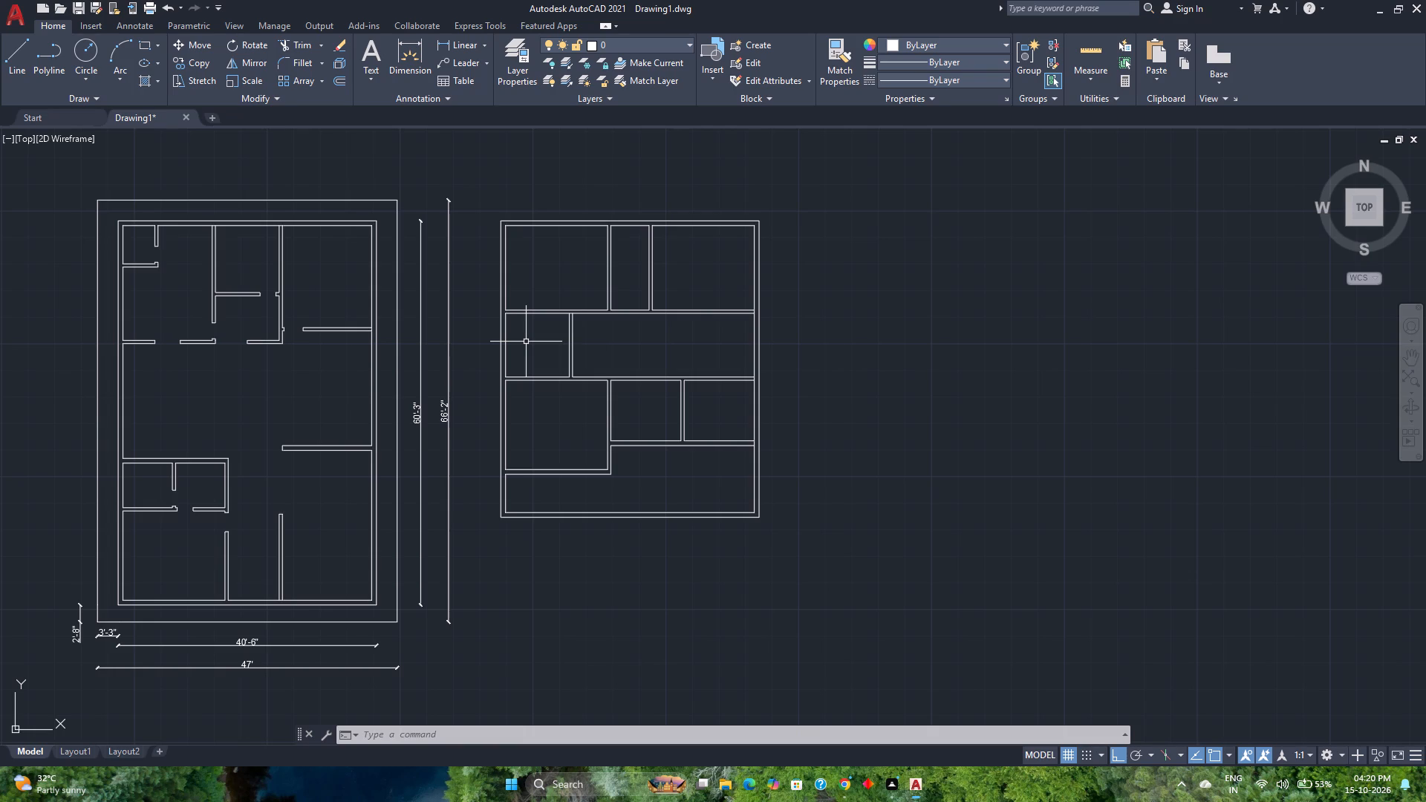
pyautogui.middleClick(533, 342)
pyautogui.moveTo(544, 417); pyautogui.dragTo(634, 381, button='middle')
pyautogui.middleClick(634, 381)
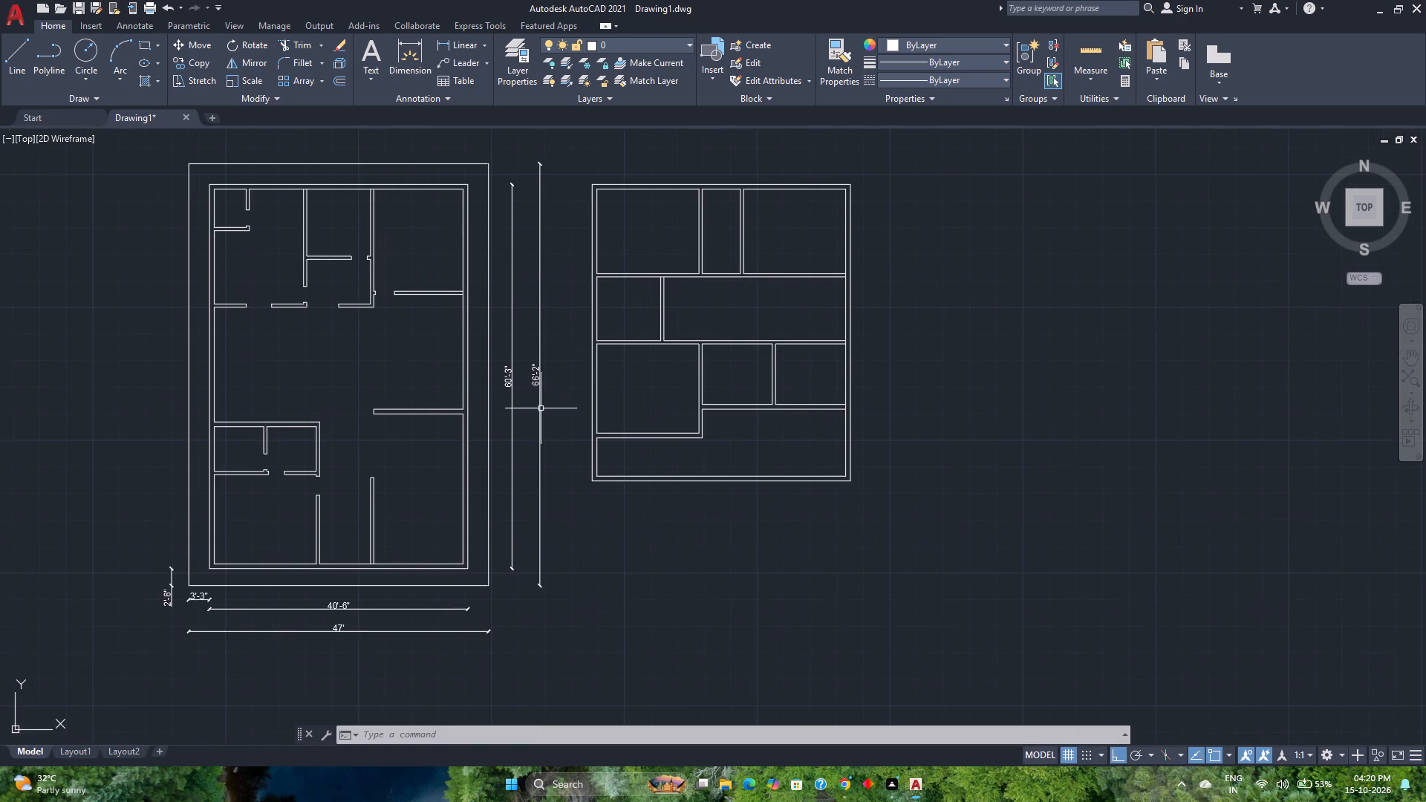
pyautogui.scroll(2, 540, 409)
pyautogui.scroll(-3, 540, 409)
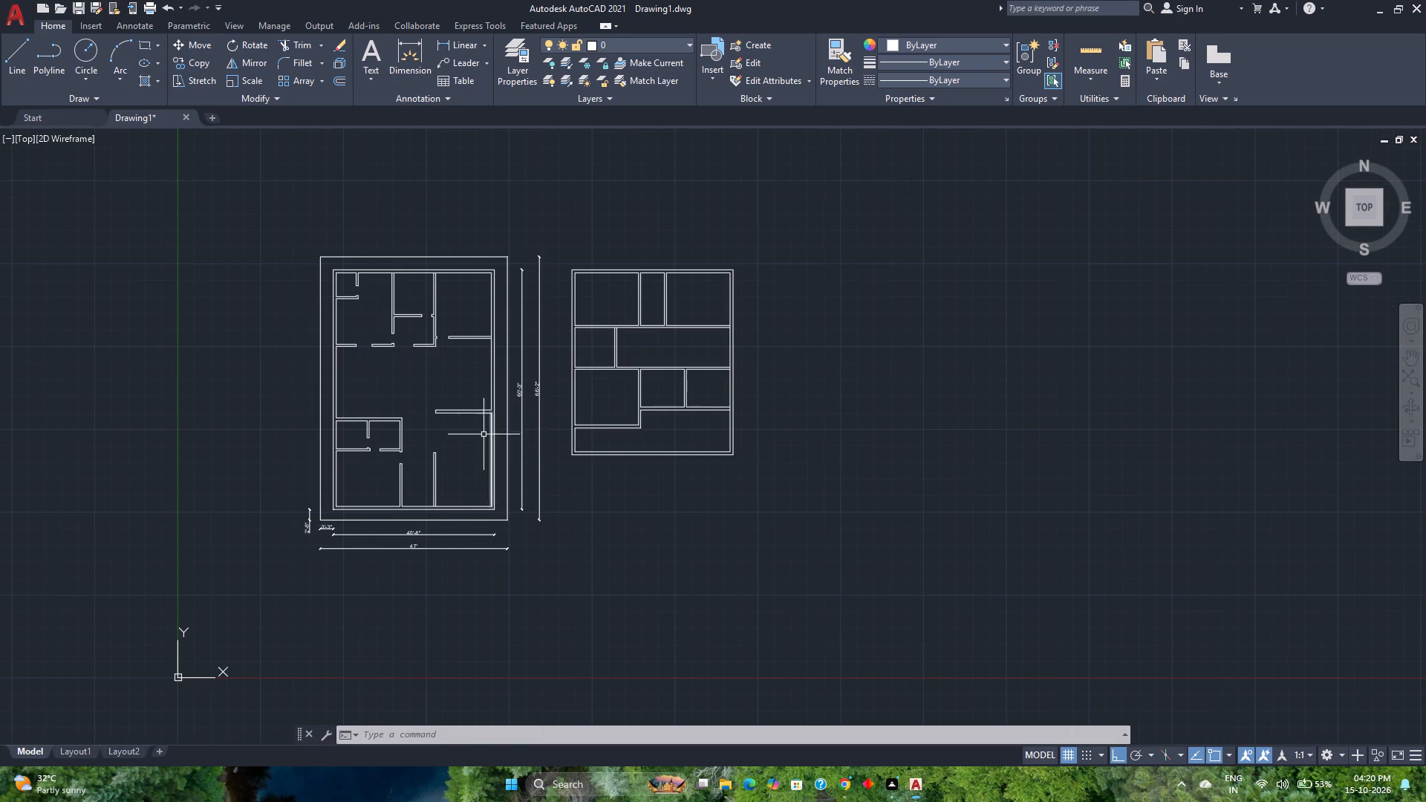
pyautogui.scroll(2, 446, 435)
pyautogui.moveTo(446, 435); pyautogui.dragTo(435, 414, button='middle')
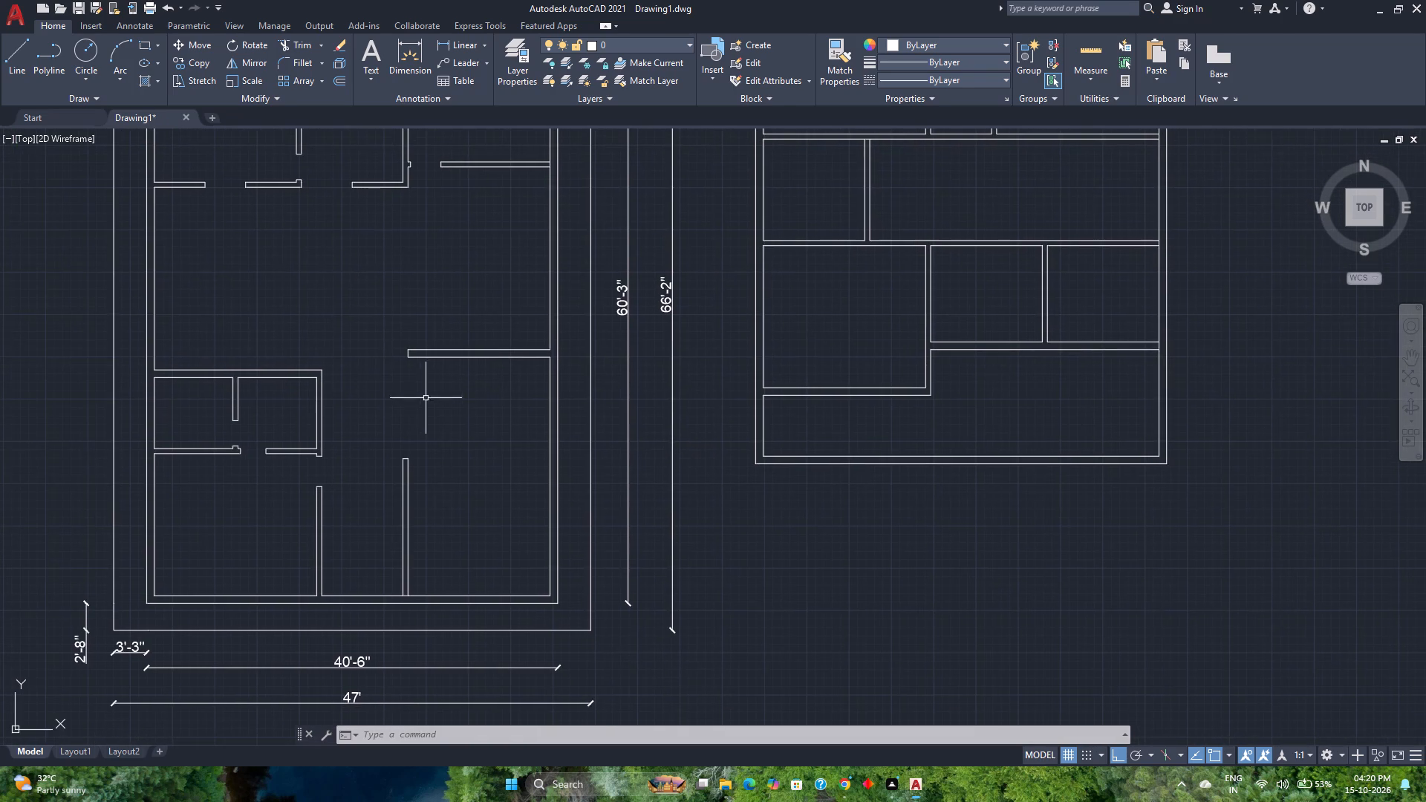
pyautogui.scroll(-1, 400, 365)
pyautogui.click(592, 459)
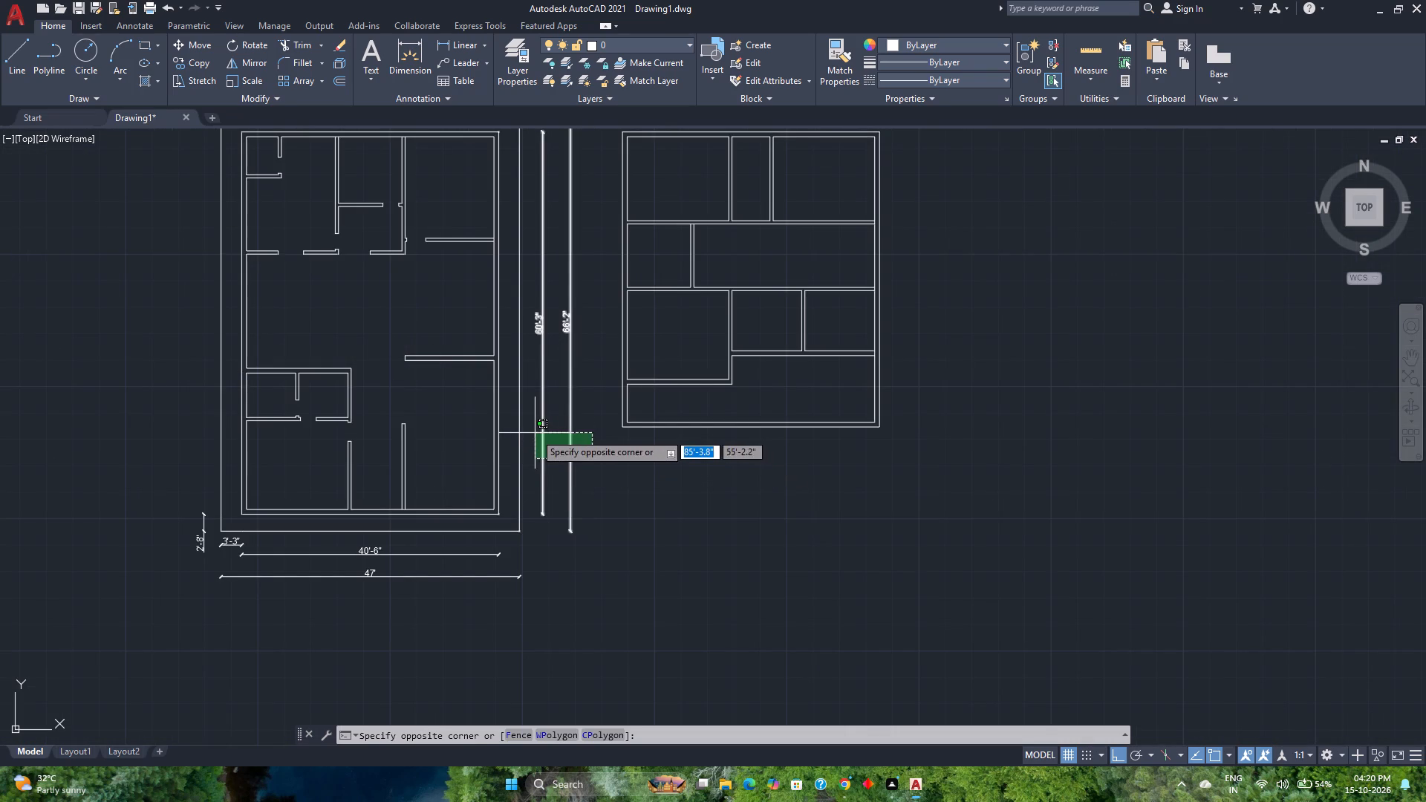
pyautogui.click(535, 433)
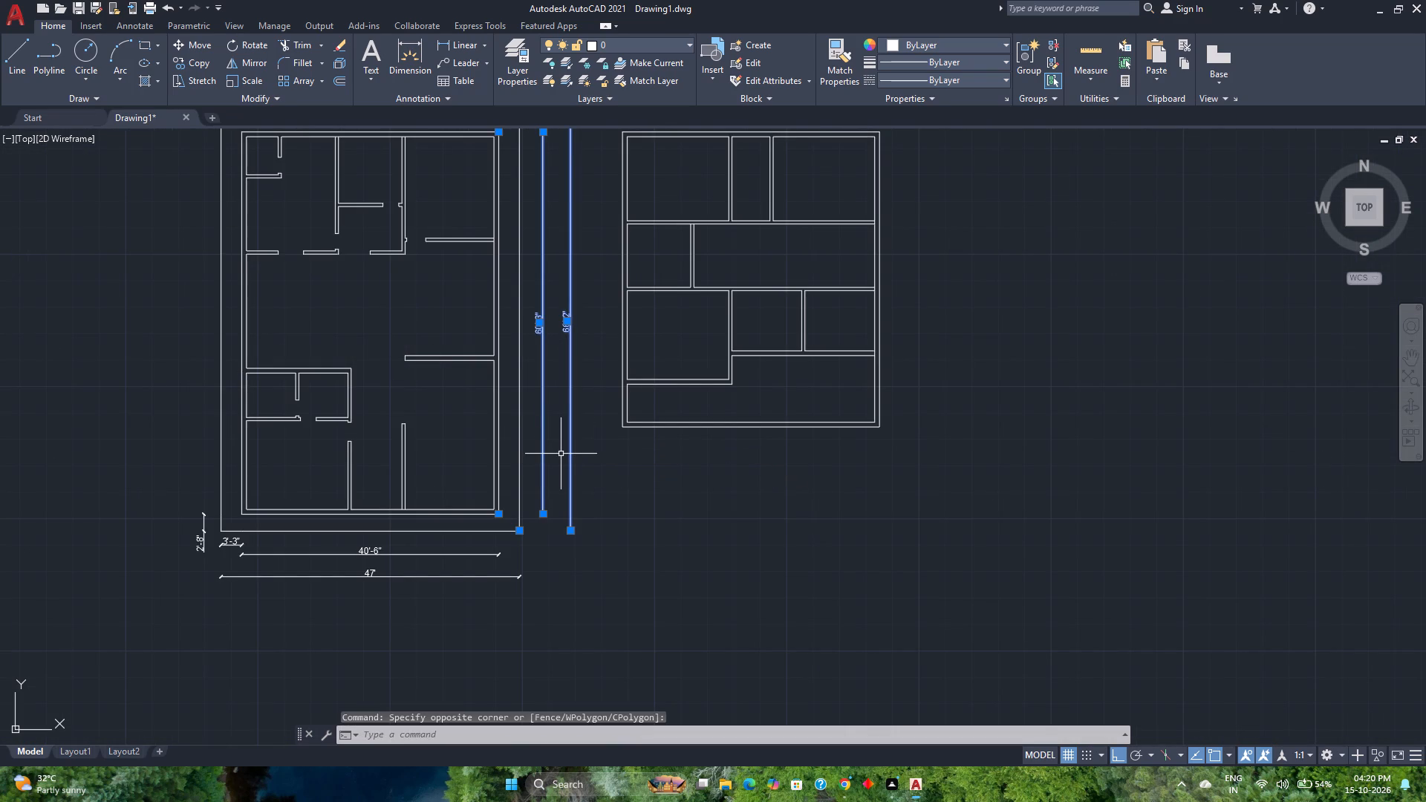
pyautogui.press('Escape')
# Erase the 60'-3" and 66'-2" dimensions beside the original plan and the 40'-6" and 47' dimensions below it.
pyautogui.click(596, 470)
pyautogui.click(535, 451)
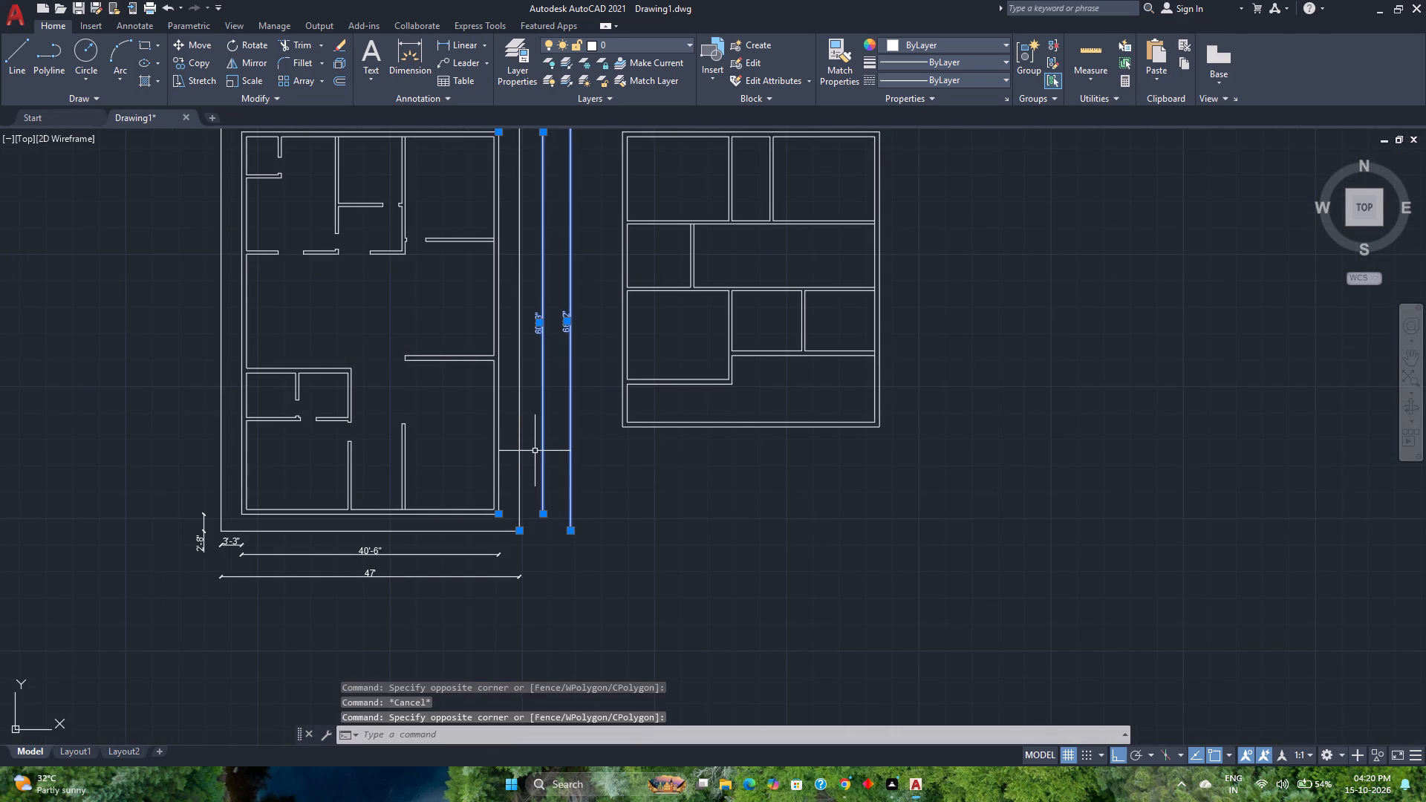
pyautogui.press('Delete')
pyautogui.click(518, 599)
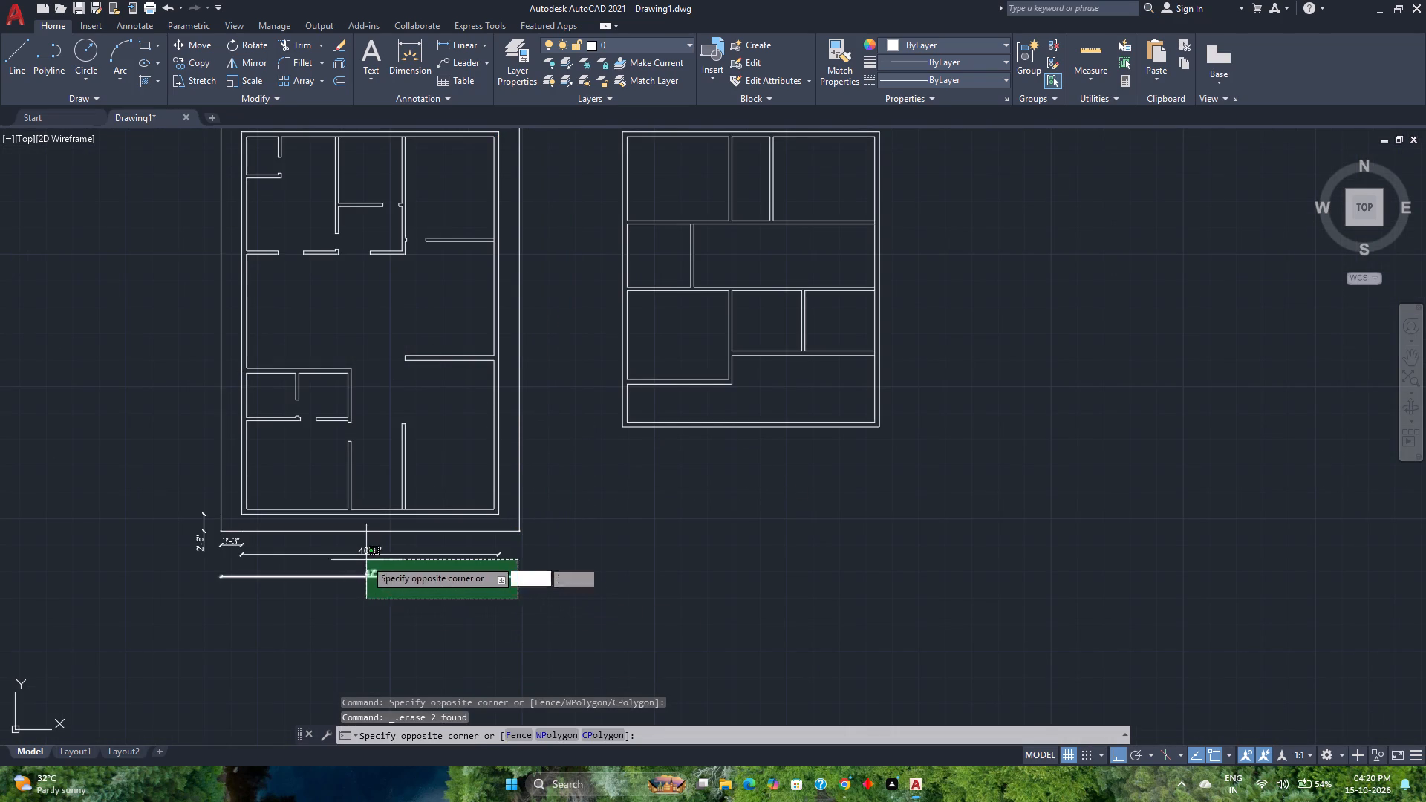
pyautogui.click(361, 547)
pyautogui.press('Delete')
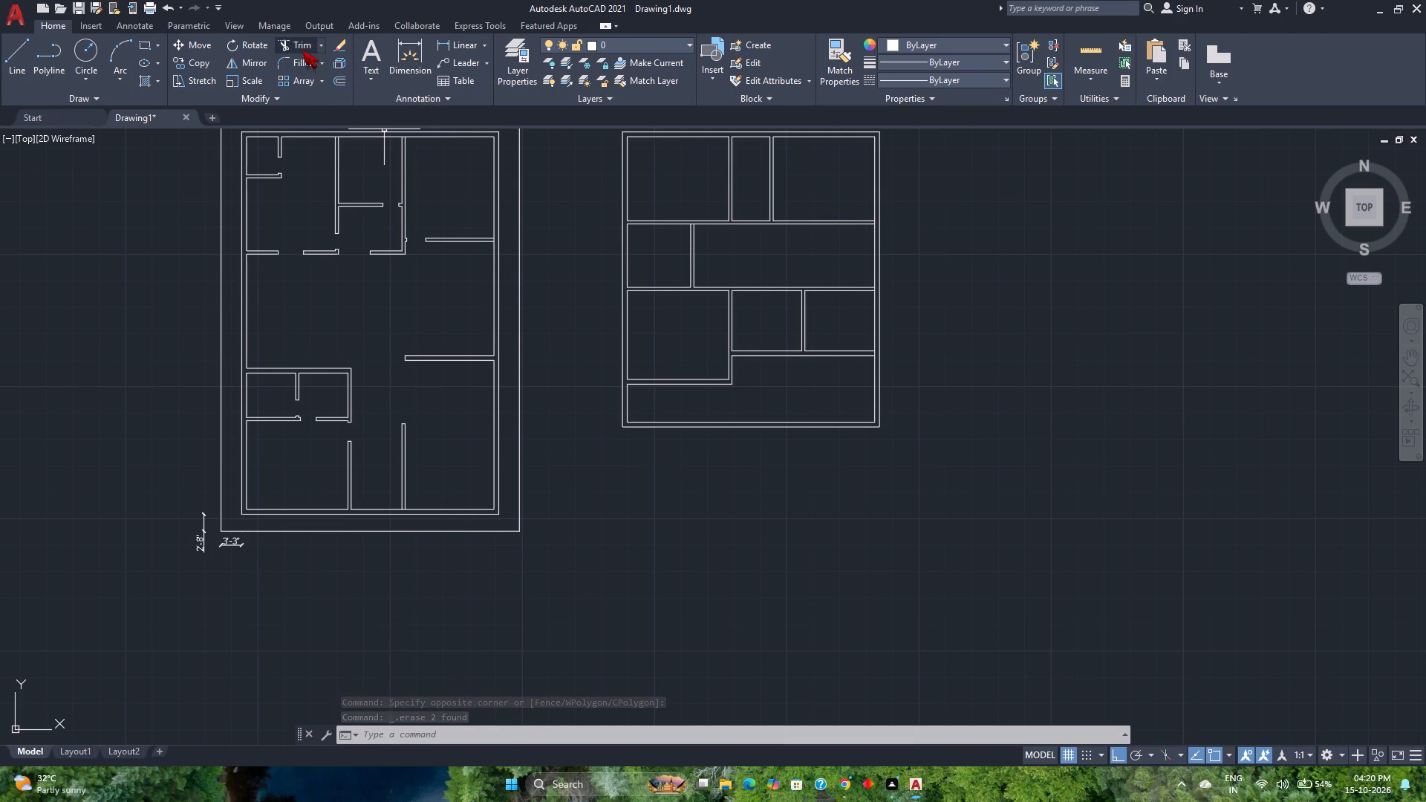
# Draw a 75' horizontal line across the original plan, level with the lower edge of the lower right-hand wall stub, overhanging both sides.
pyautogui.click(6, 53)
pyautogui.scroll(2, 505, 384)
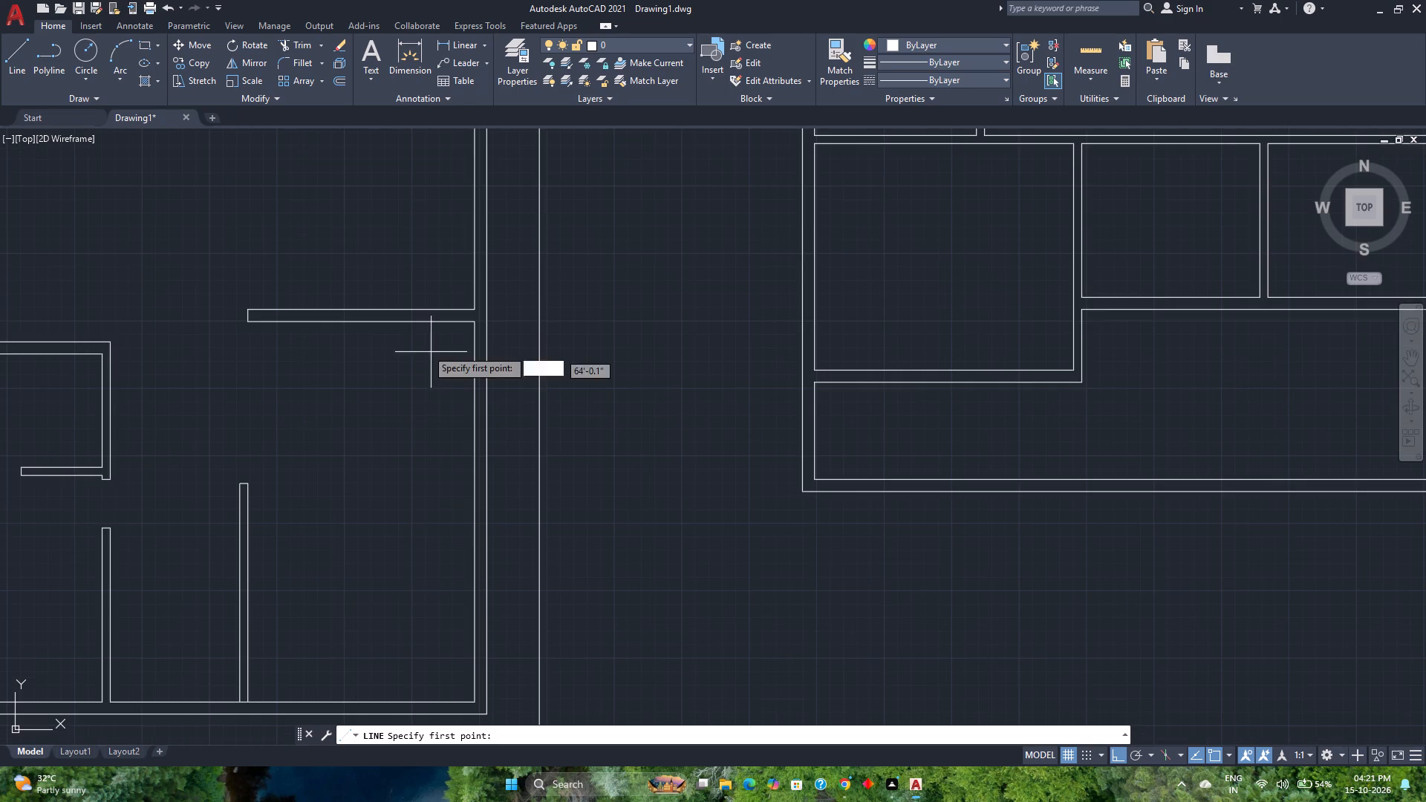
pyautogui.moveTo(439, 345); pyautogui.dragTo(688, 400, button='middle')
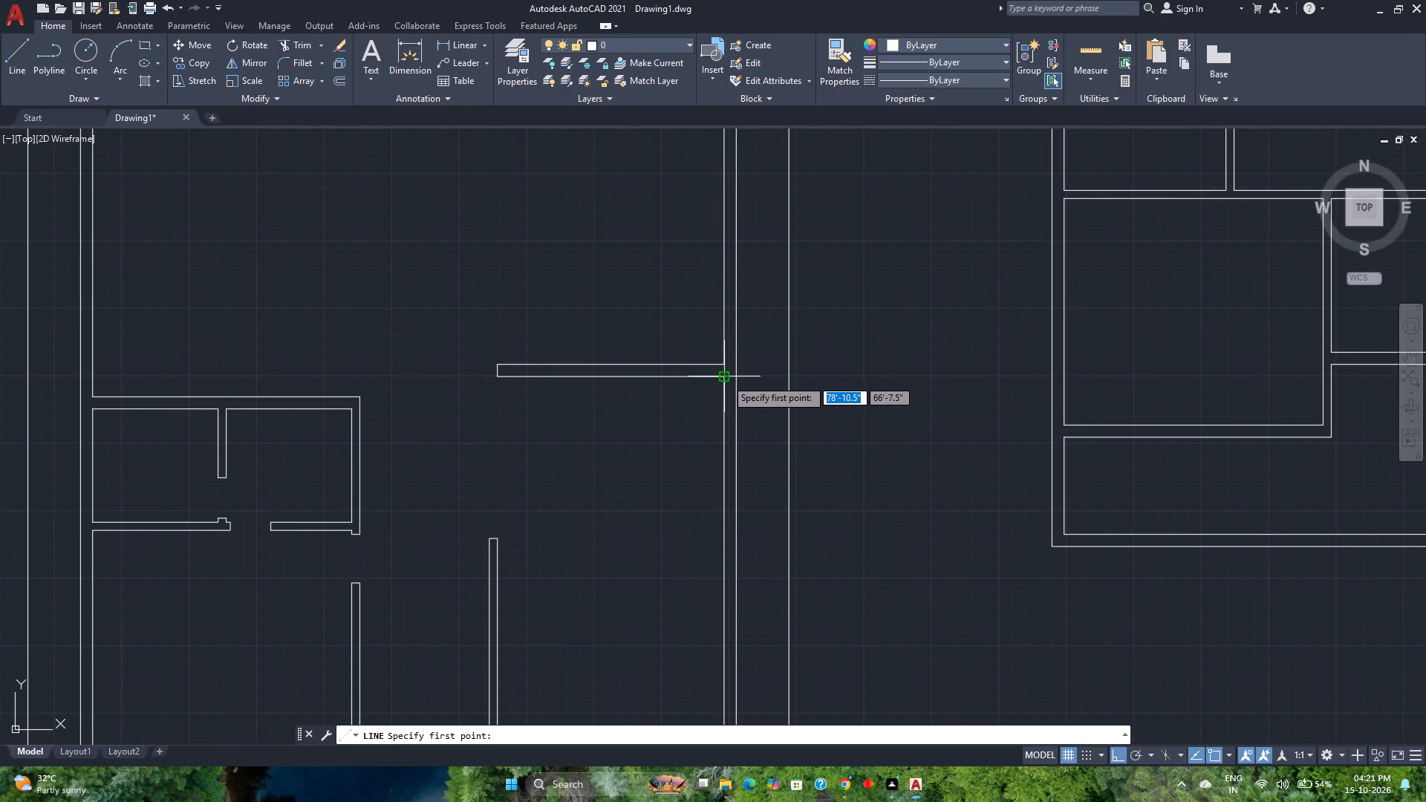
pyautogui.click(974, 376)
pyautogui.scroll(-3, 665, 391)
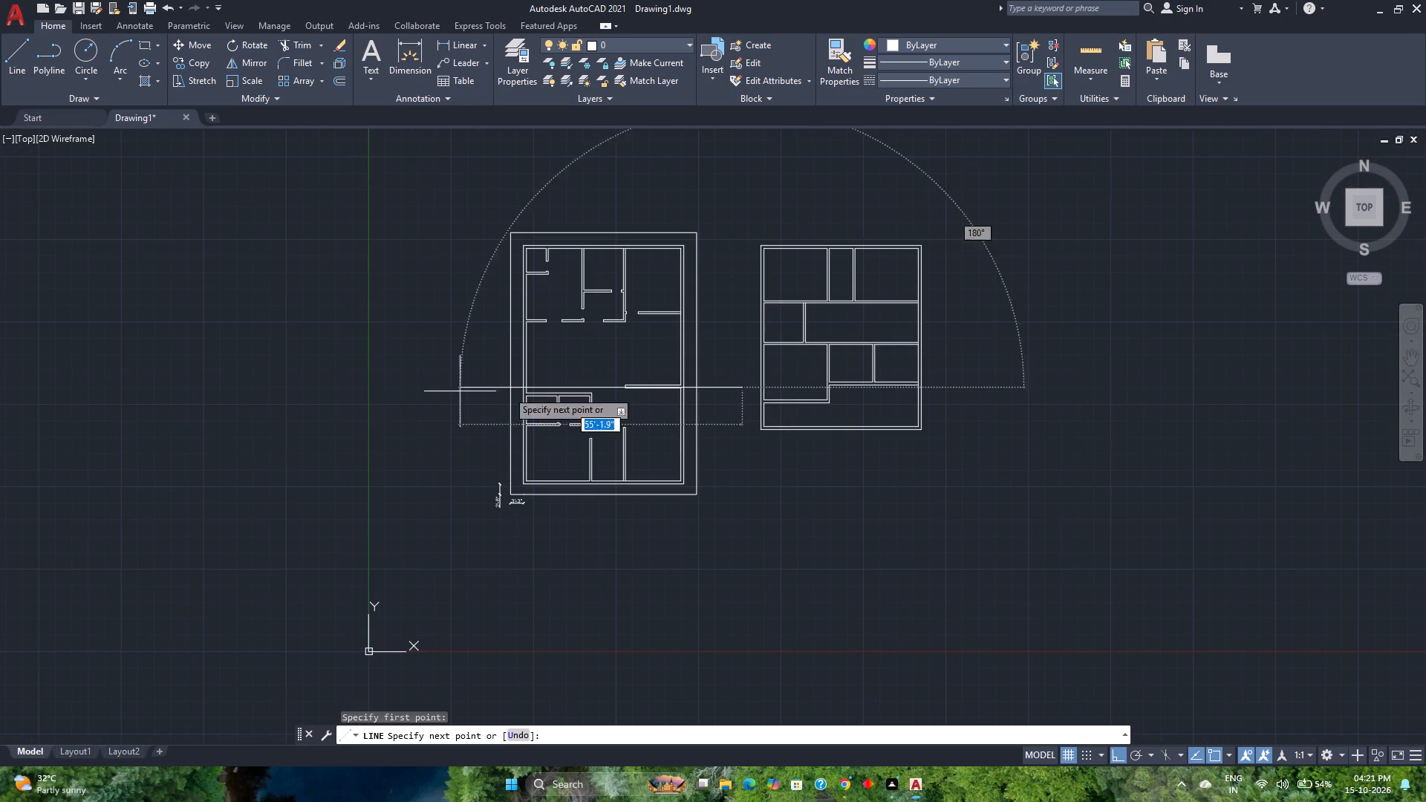
pyautogui.scroll(3, 447, 391)
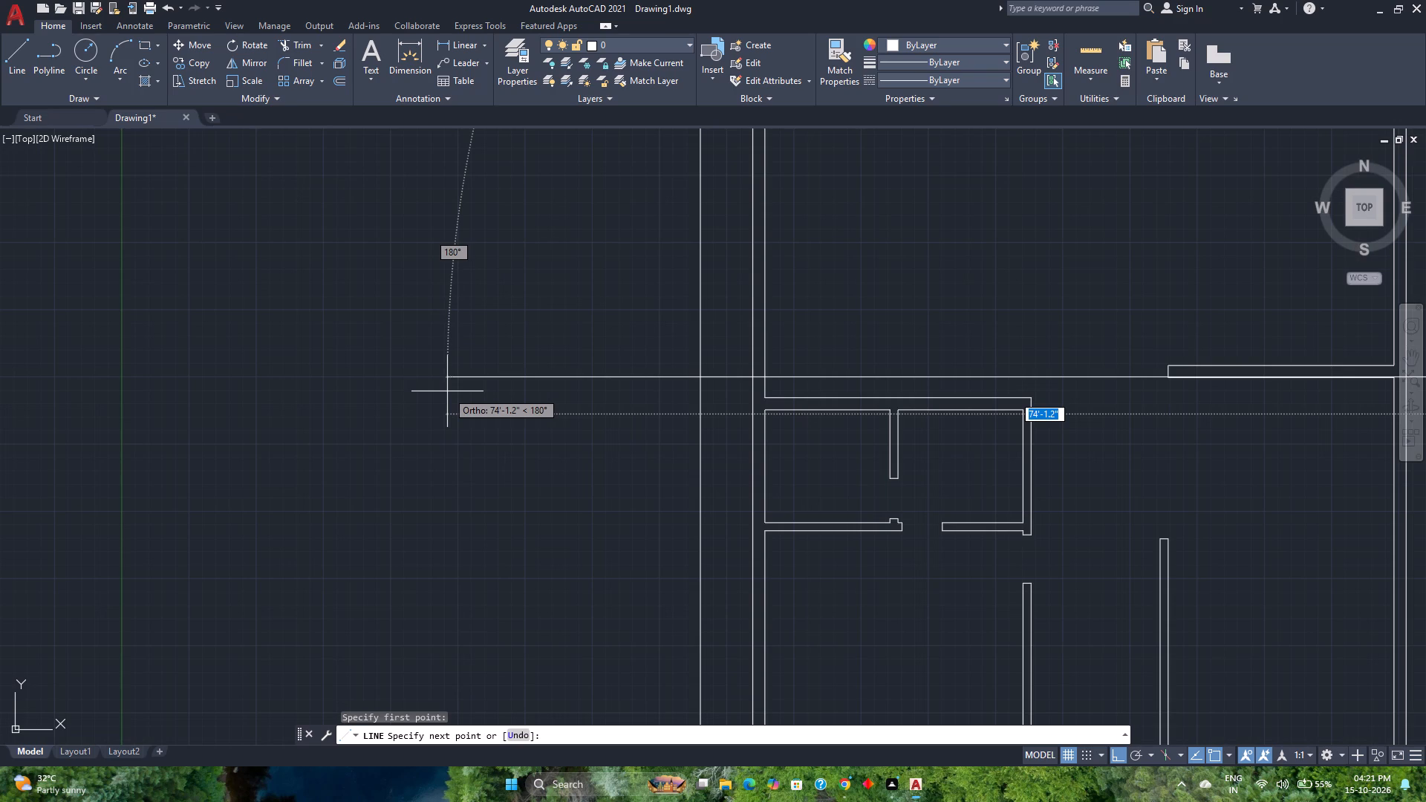
pyautogui.scroll(-2, 447, 391)
pyautogui.write("75'")
pyautogui.press('Return')
pyautogui.press('space')
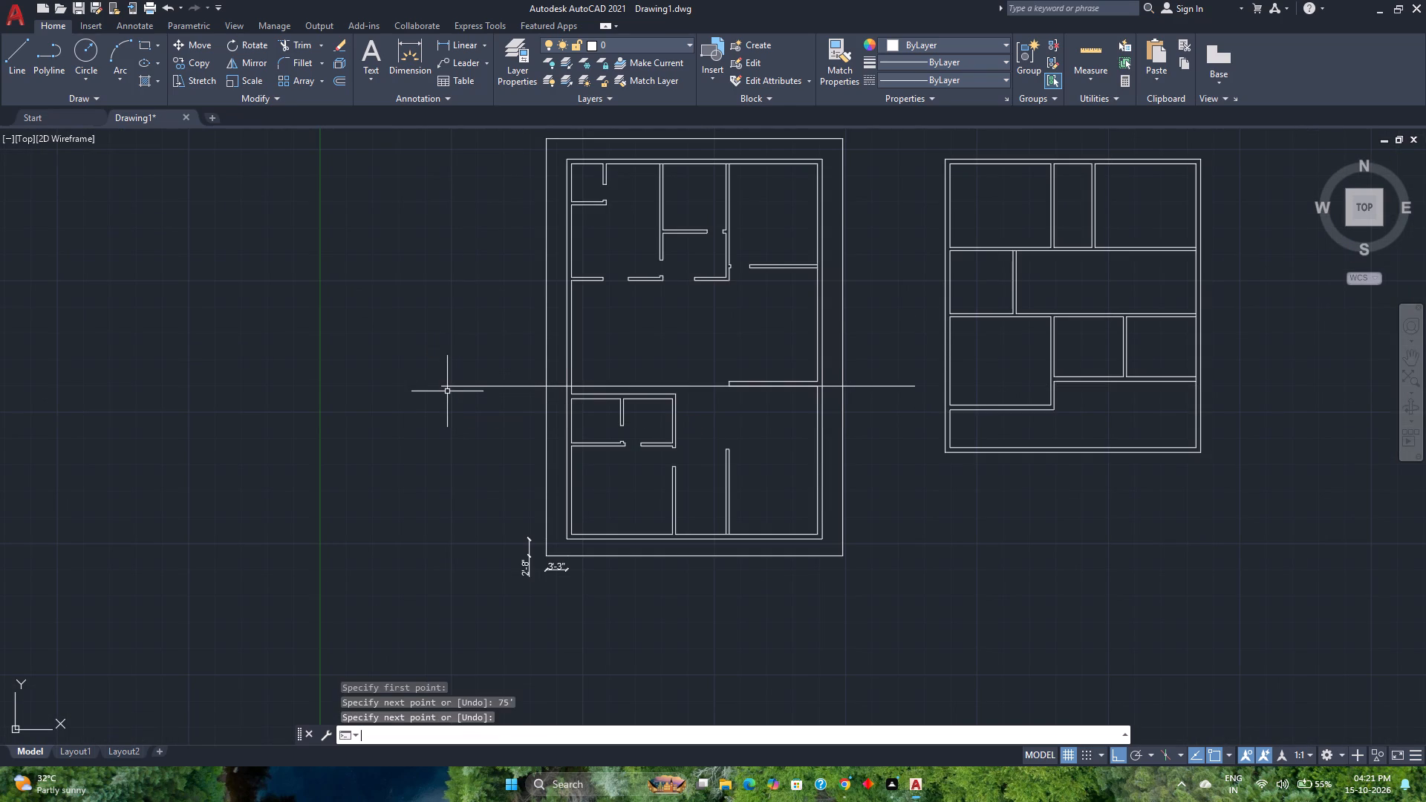
# With the 75' line selected, load the ACAD_ISO03W100 (ISO dash space) linetype into the drawing.
pyautogui.click(480, 423)
pyautogui.click(415, 368)
pyautogui.click(981, 86)
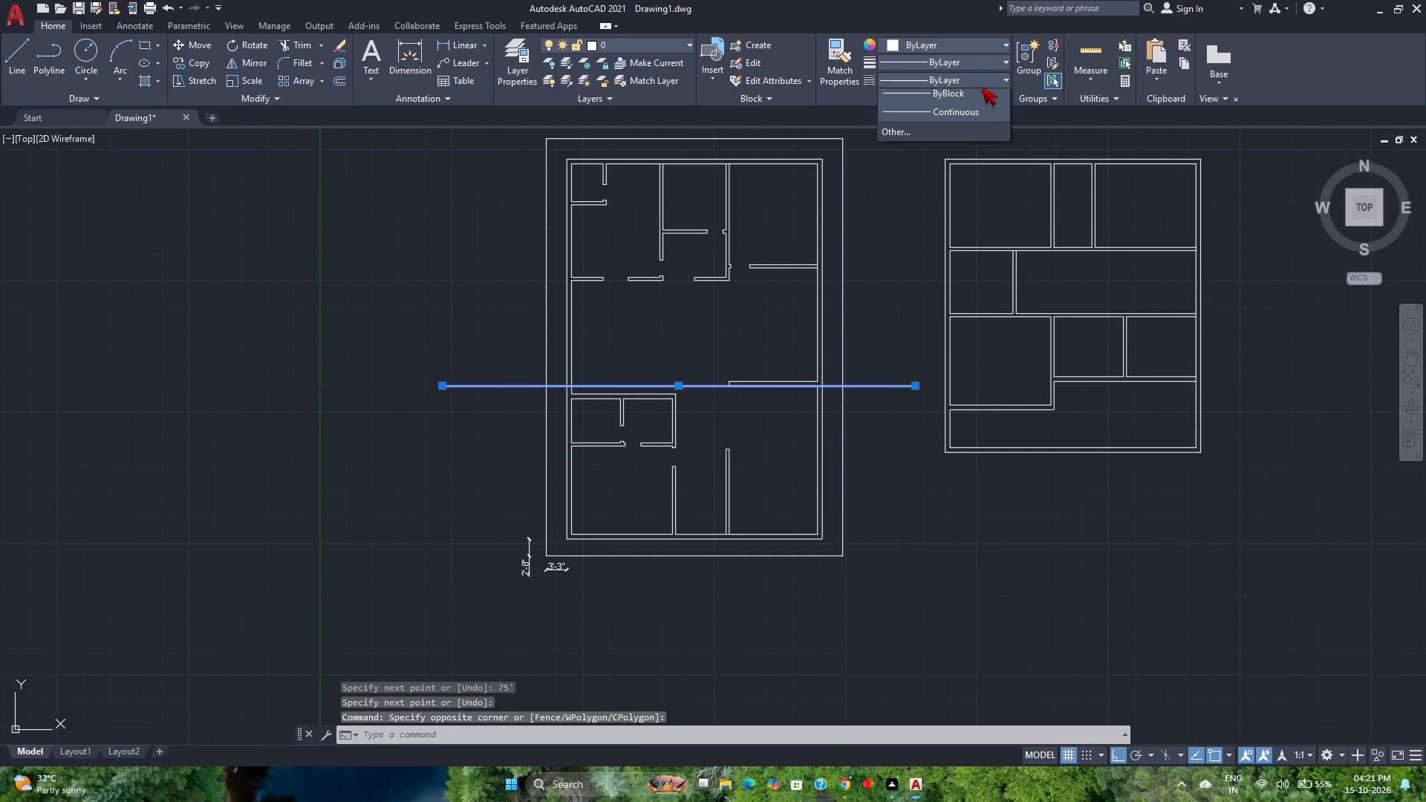
pyautogui.click(924, 161)
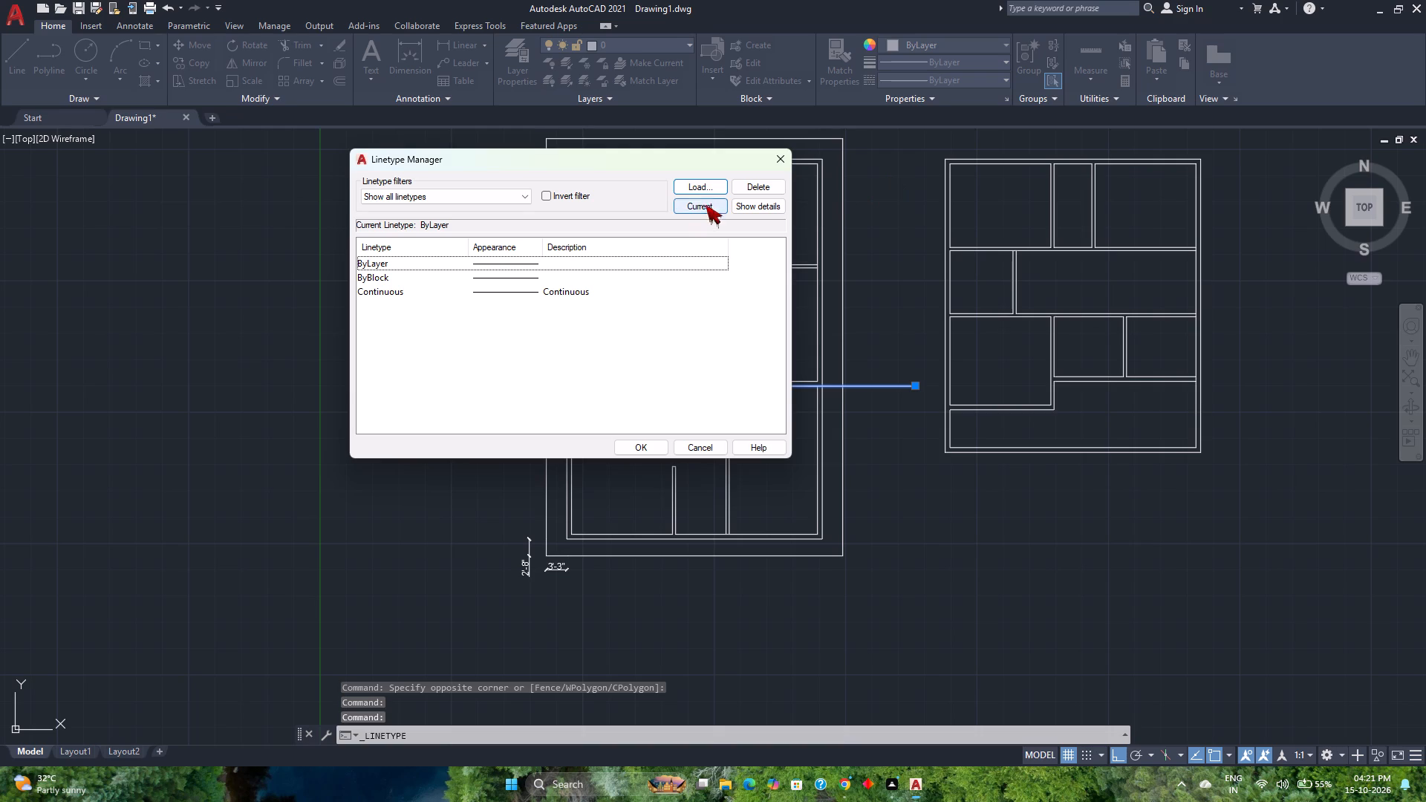
pyautogui.click(705, 191)
pyautogui.click(595, 298)
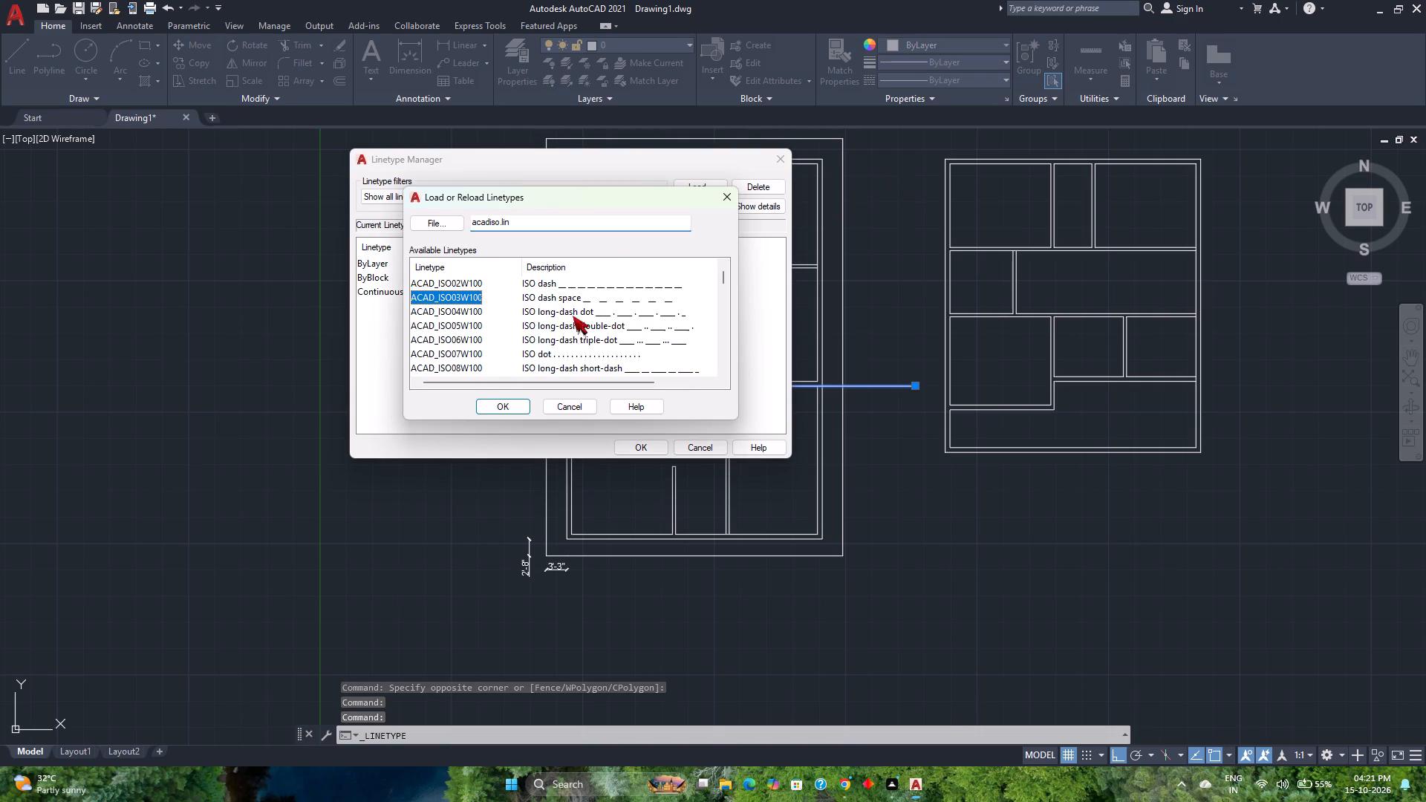
pyautogui.click(487, 408)
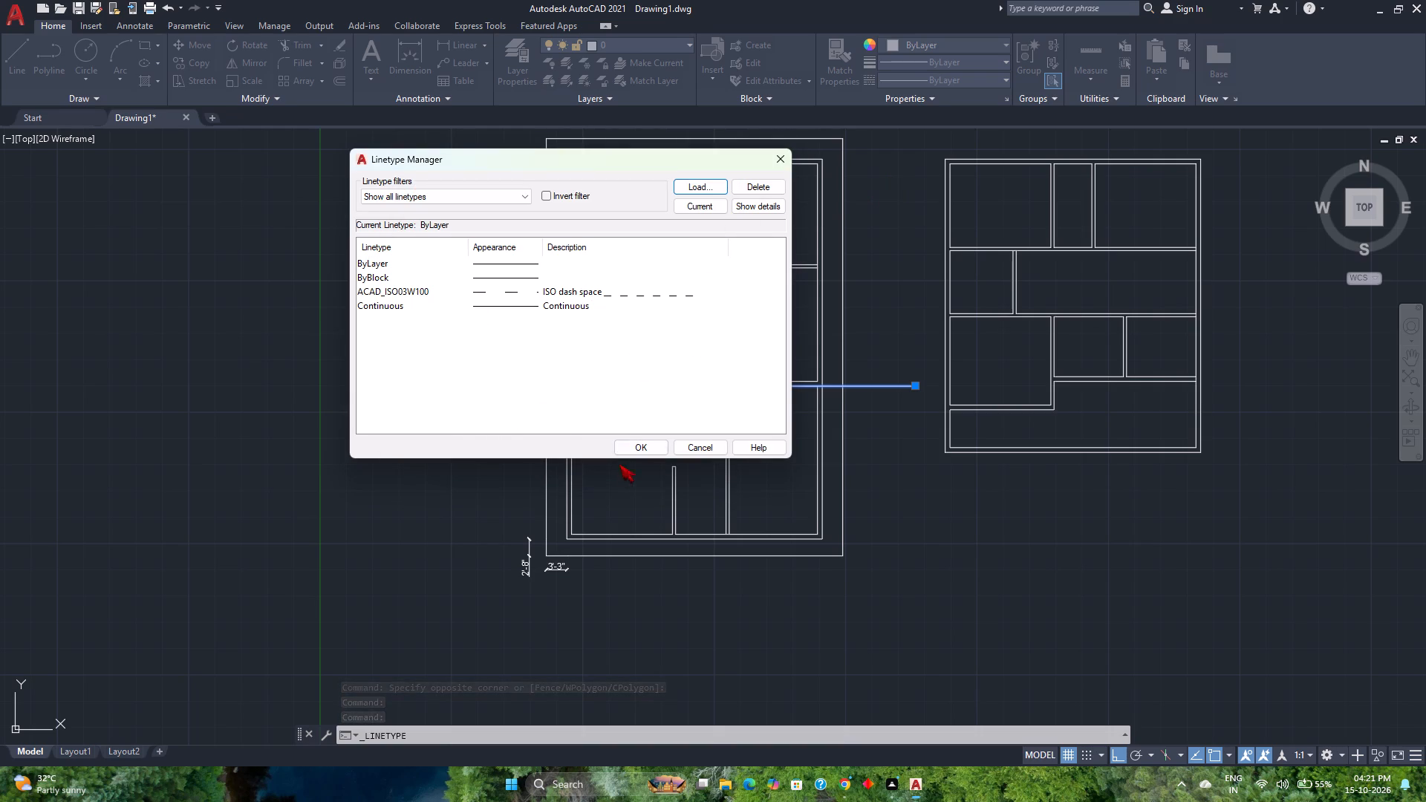
pyautogui.click(634, 451)
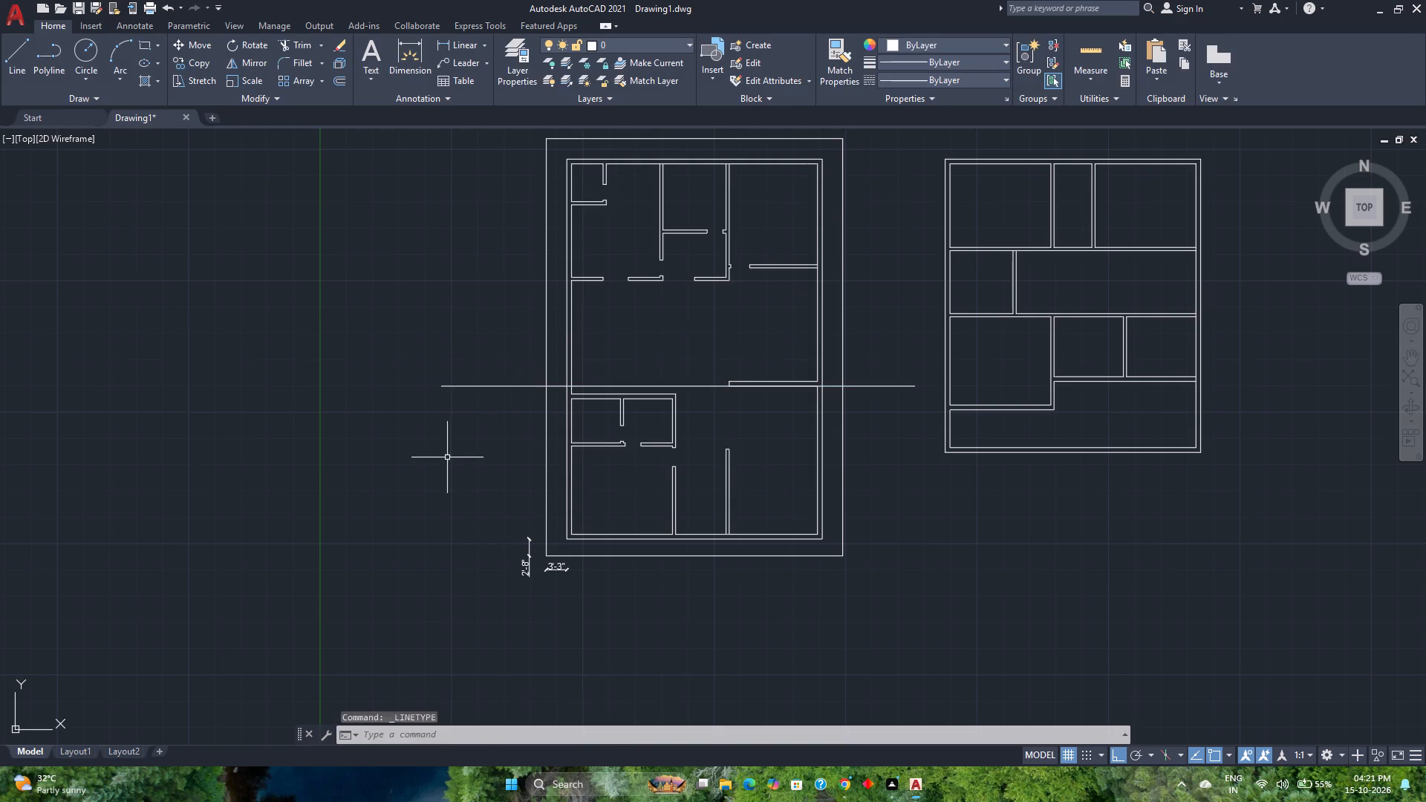
# Apply the ACAD_ISO03W100 linetype to the long horizontal line crossing the original plan.
pyautogui.click(448, 460)
pyautogui.click(417, 332)
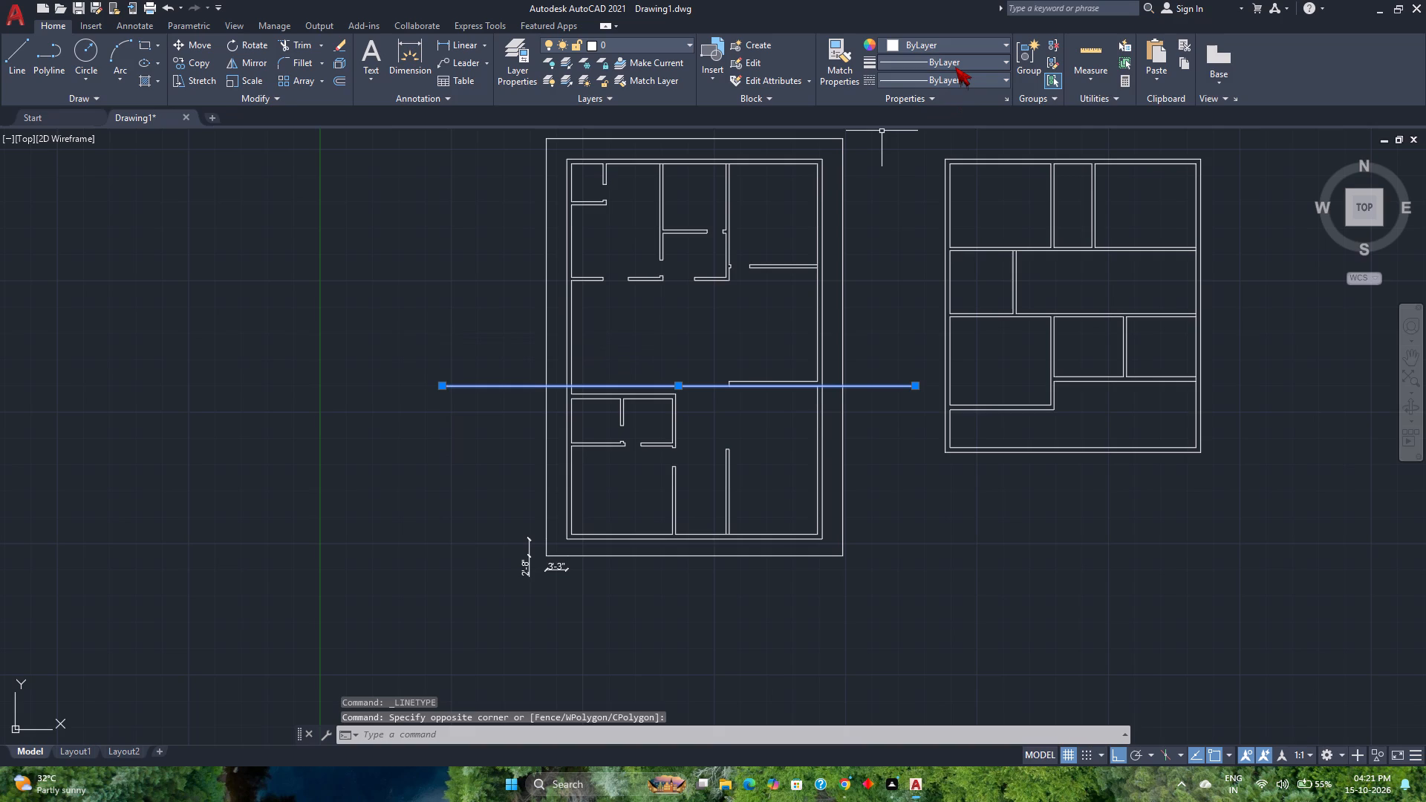
pyautogui.click(938, 84)
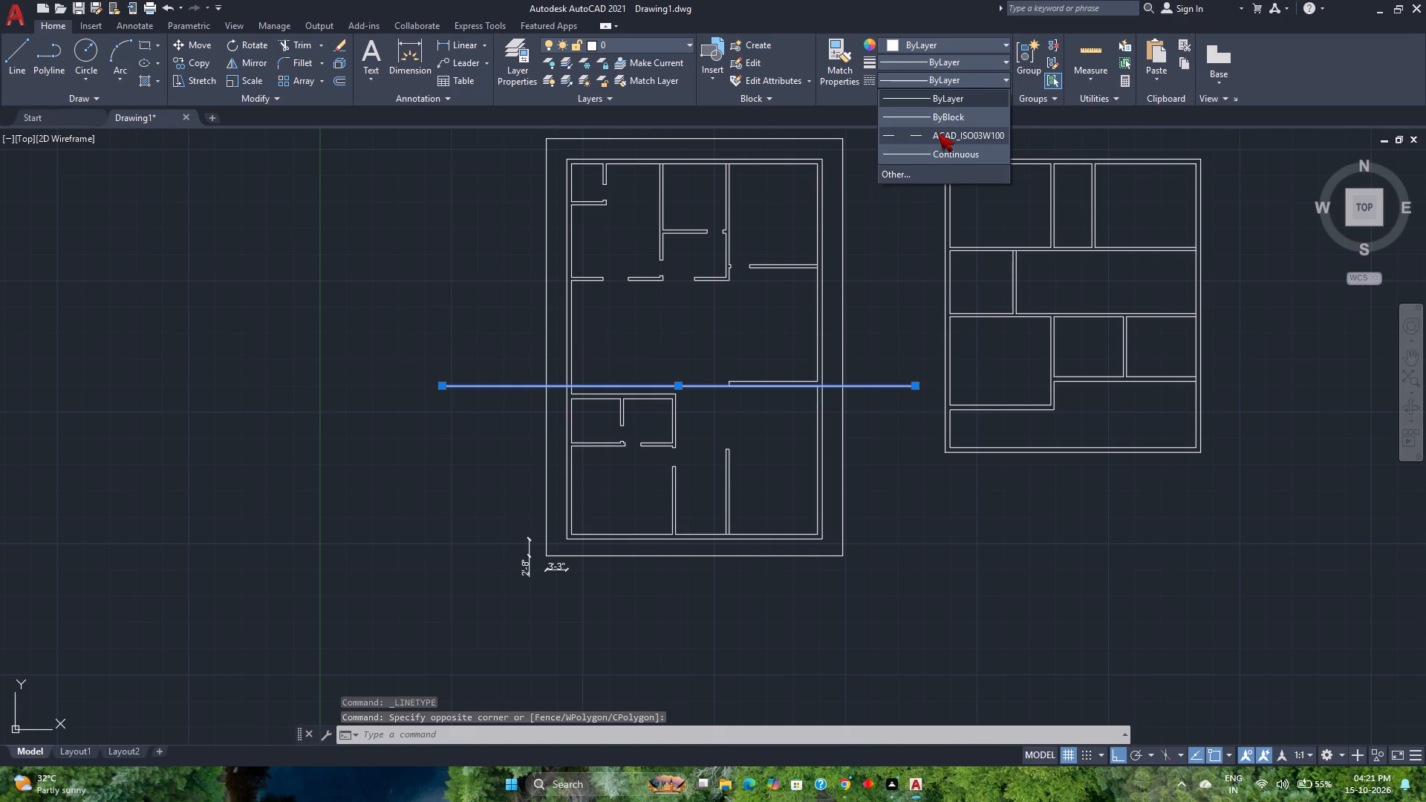
pyautogui.click(938, 133)
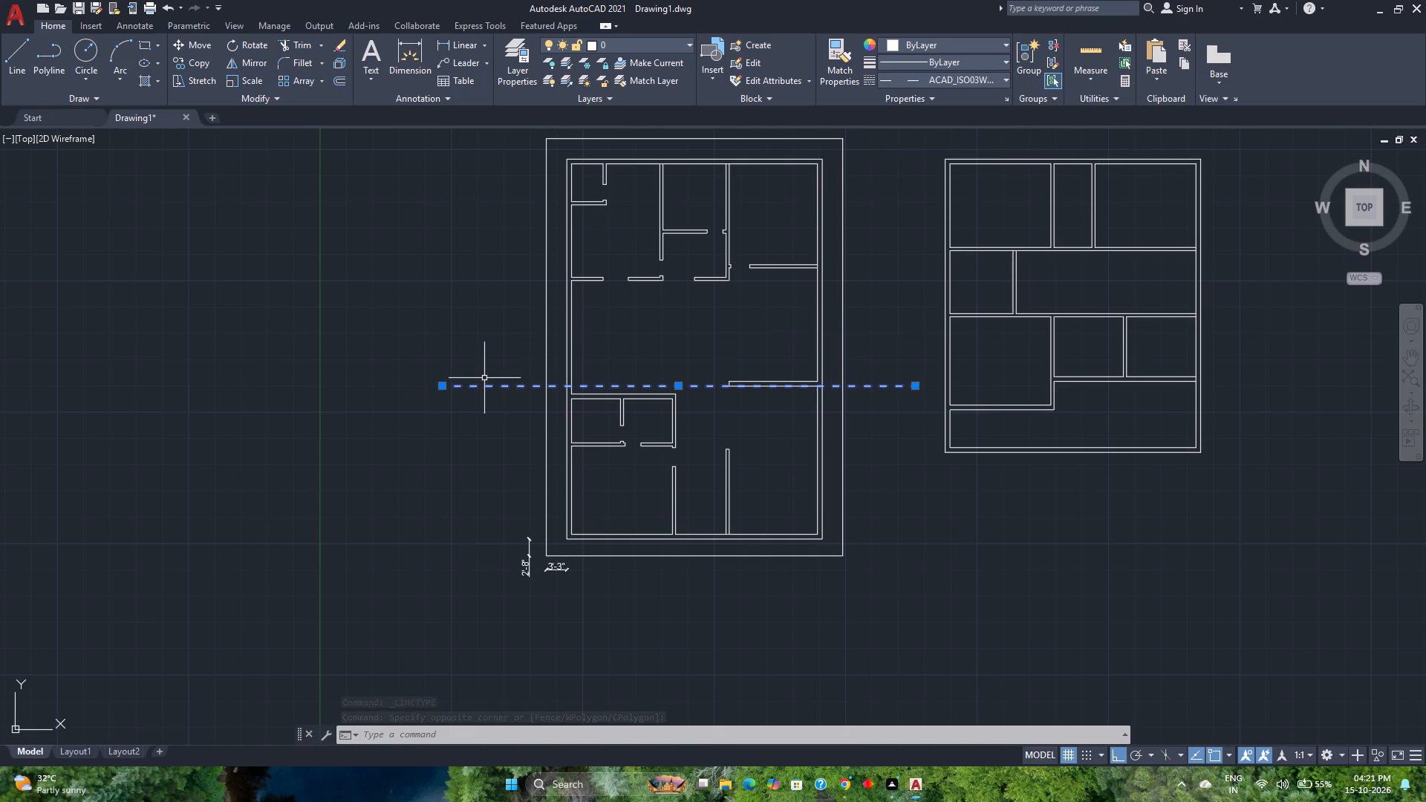
# Shorten the dashed line by moving its left endpoint 3' inward toward the original plan.
pyautogui.scroll(1, 484, 378)
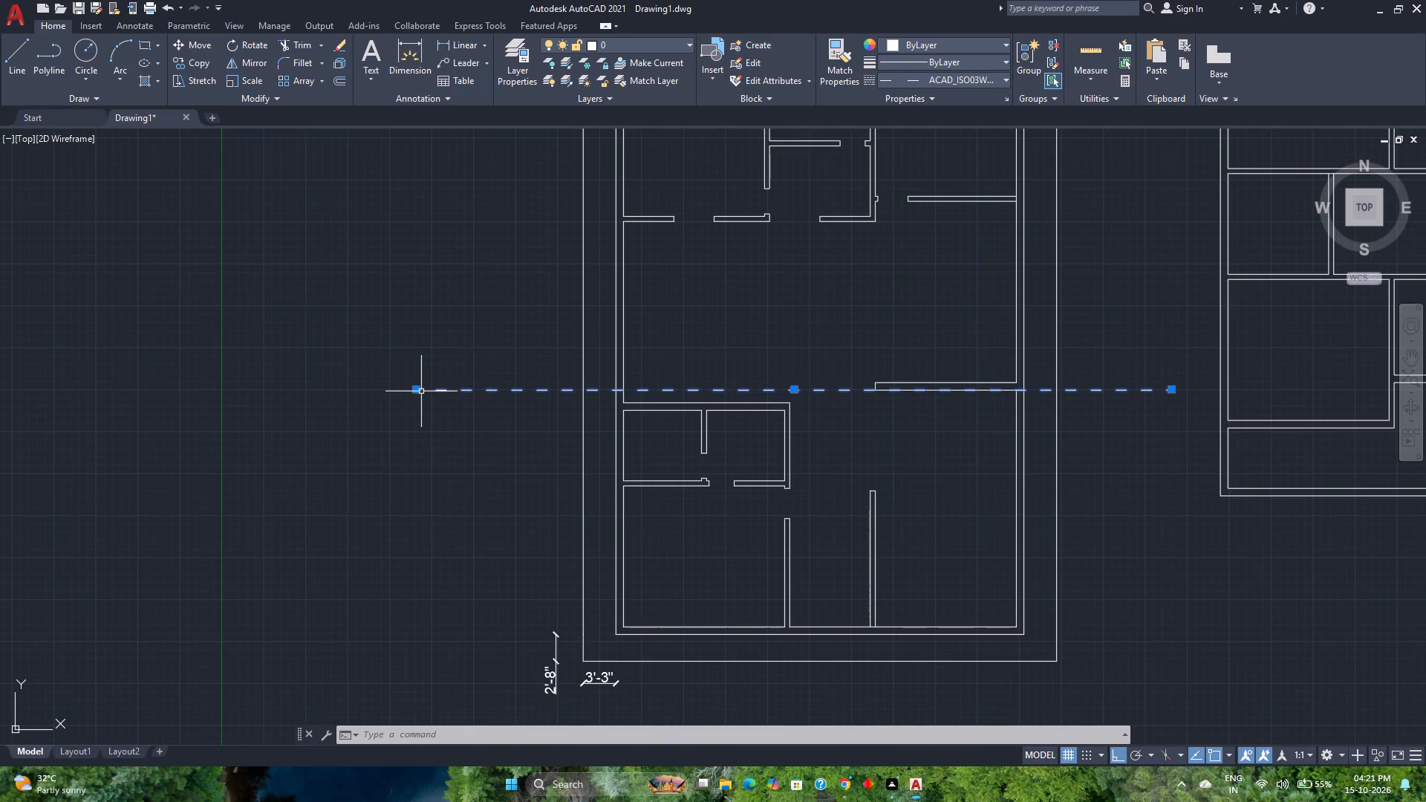
pyautogui.click(418, 391)
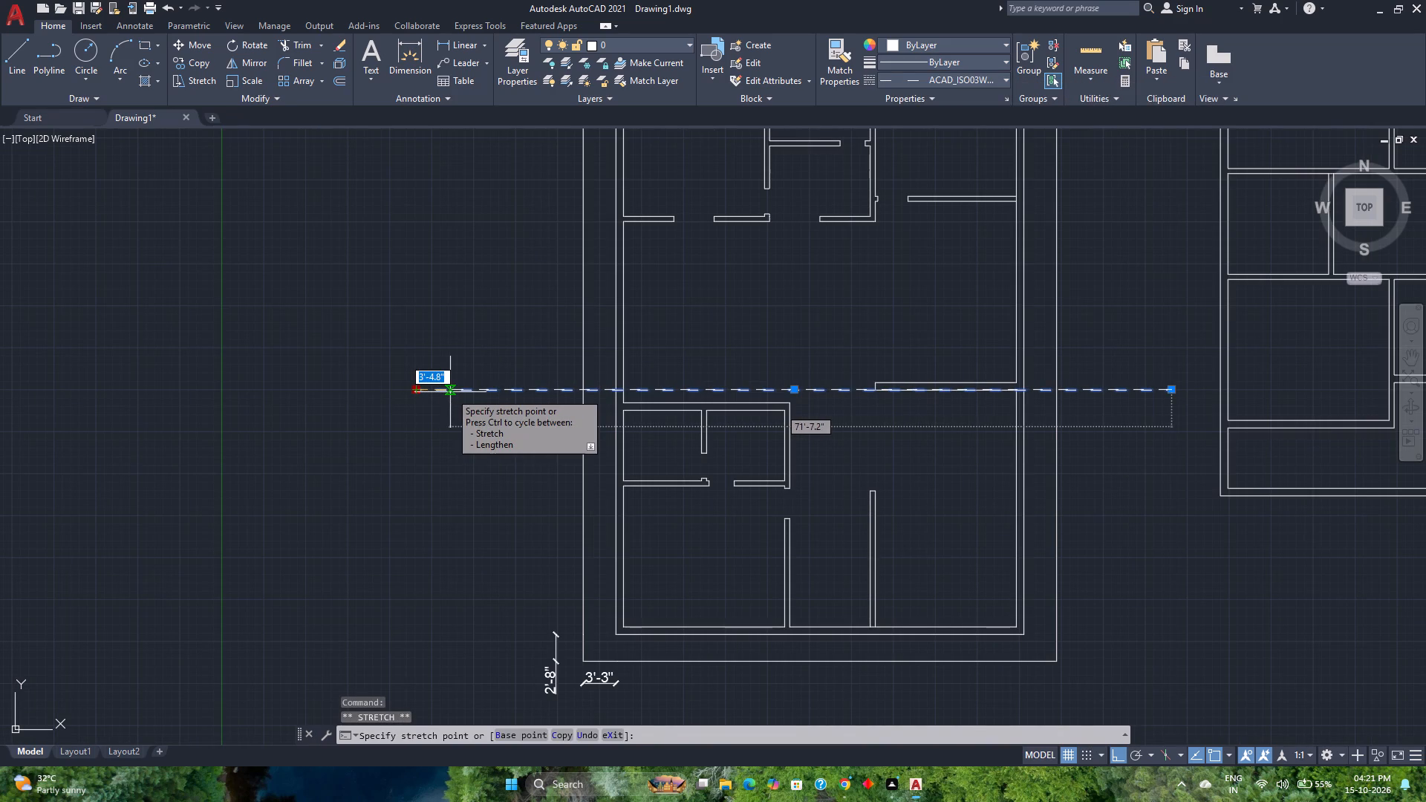
pyautogui.write("3'")
pyautogui.press('Return')
pyautogui.scroll(-1, 428, 408)
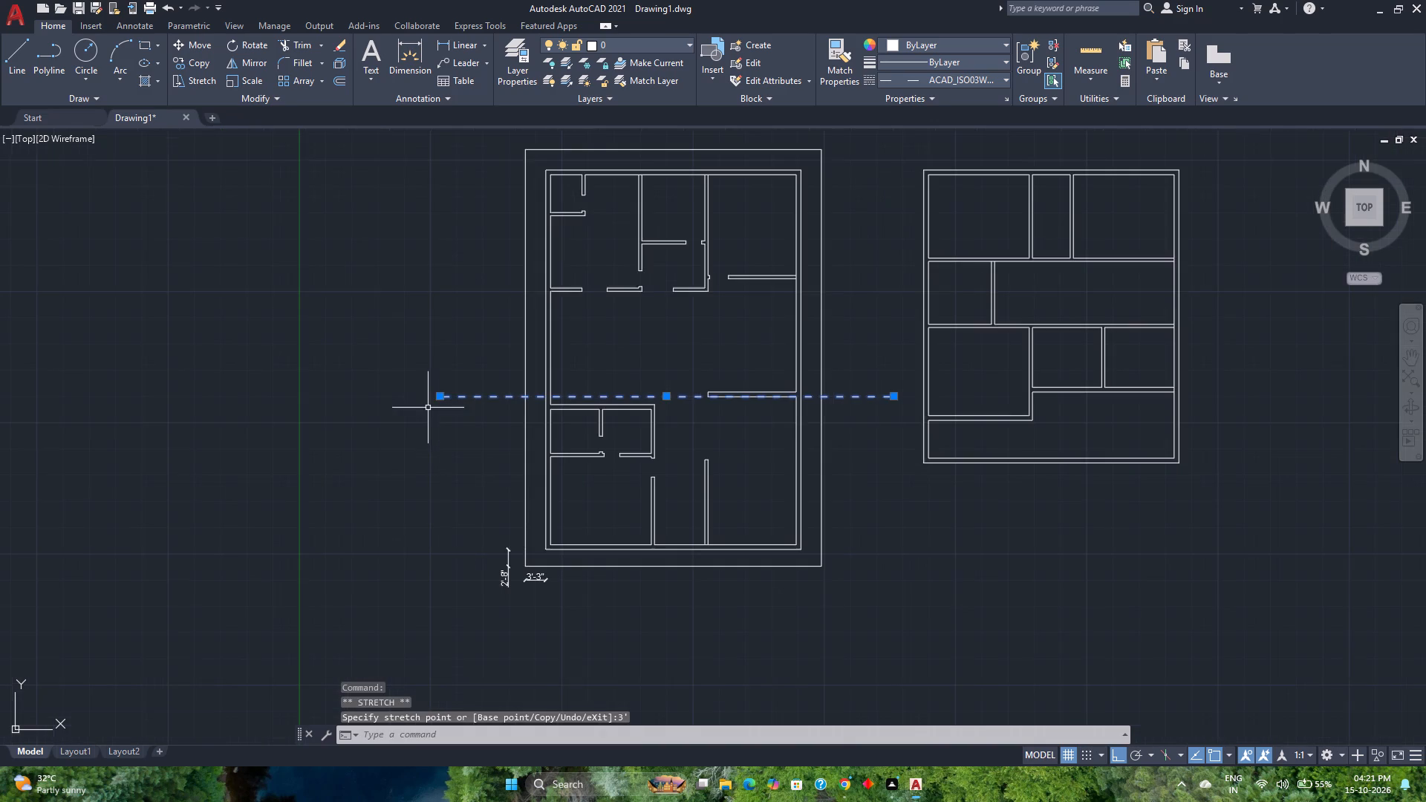
pyautogui.scroll(-1, 428, 408)
pyautogui.press('Escape')
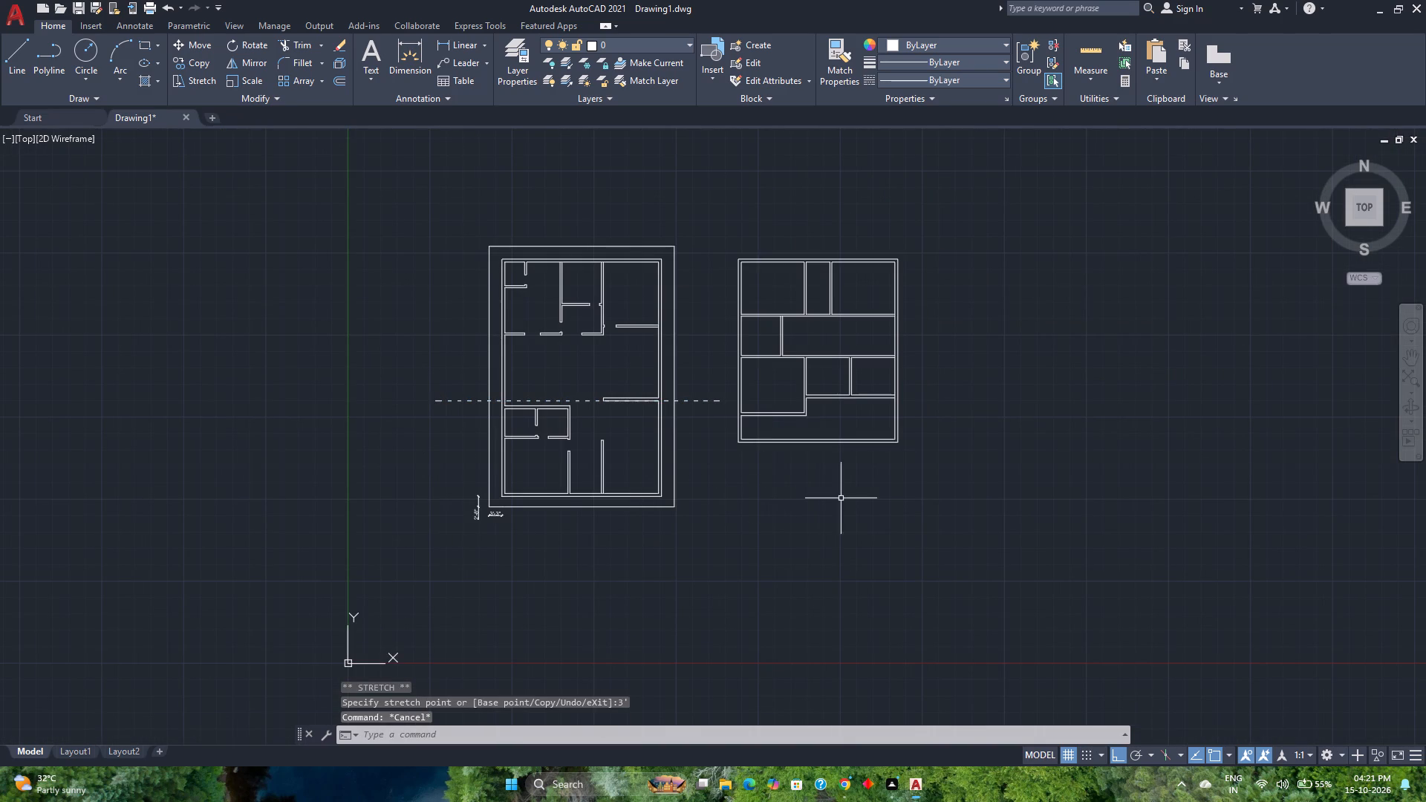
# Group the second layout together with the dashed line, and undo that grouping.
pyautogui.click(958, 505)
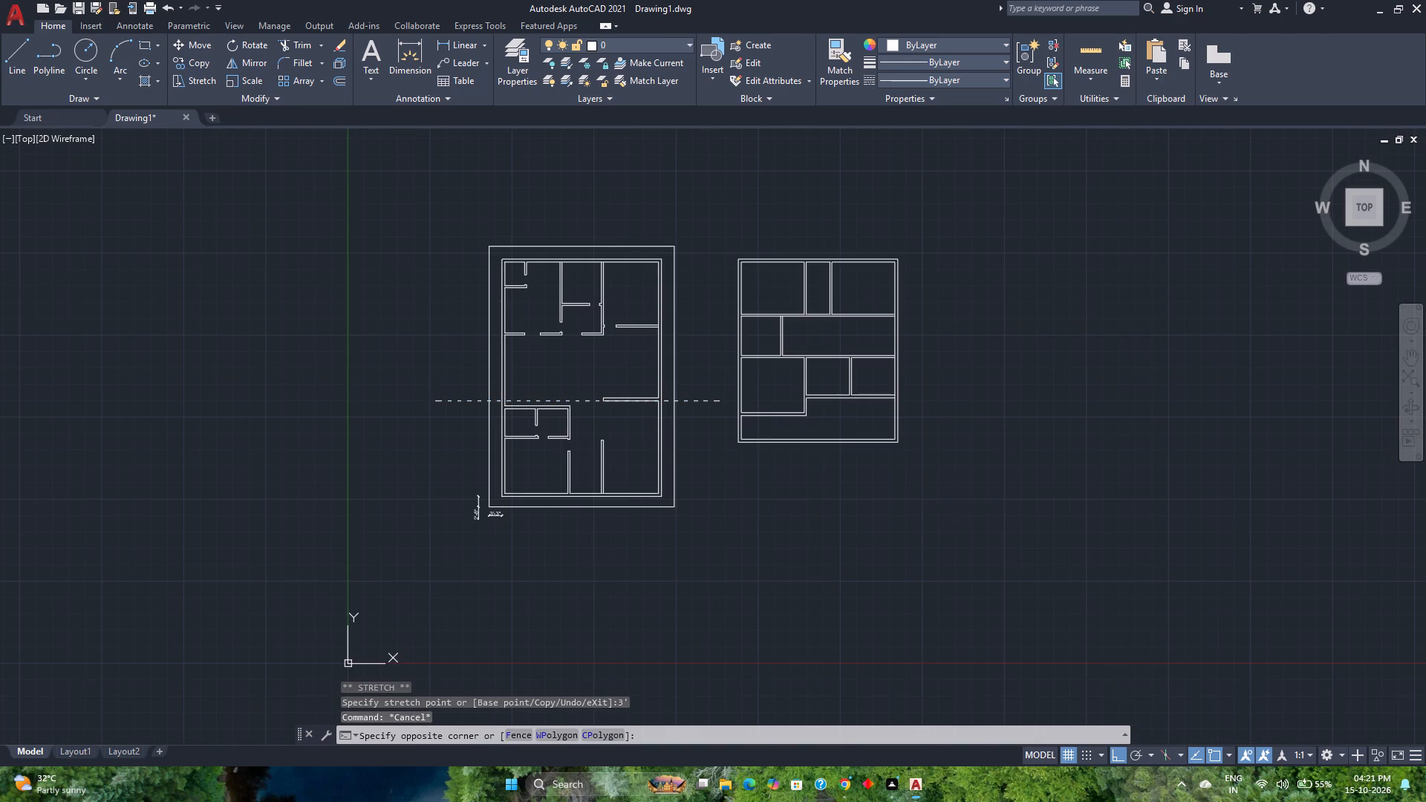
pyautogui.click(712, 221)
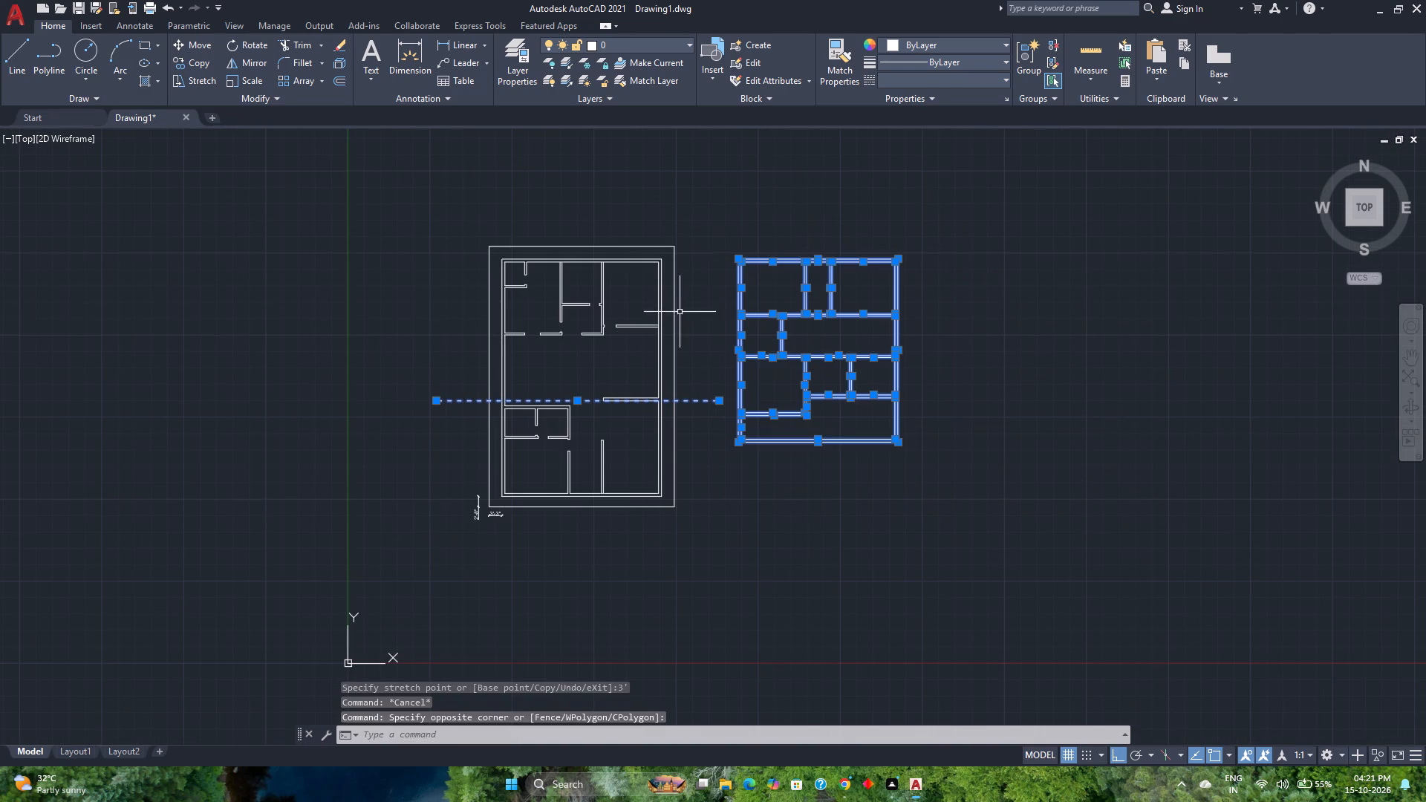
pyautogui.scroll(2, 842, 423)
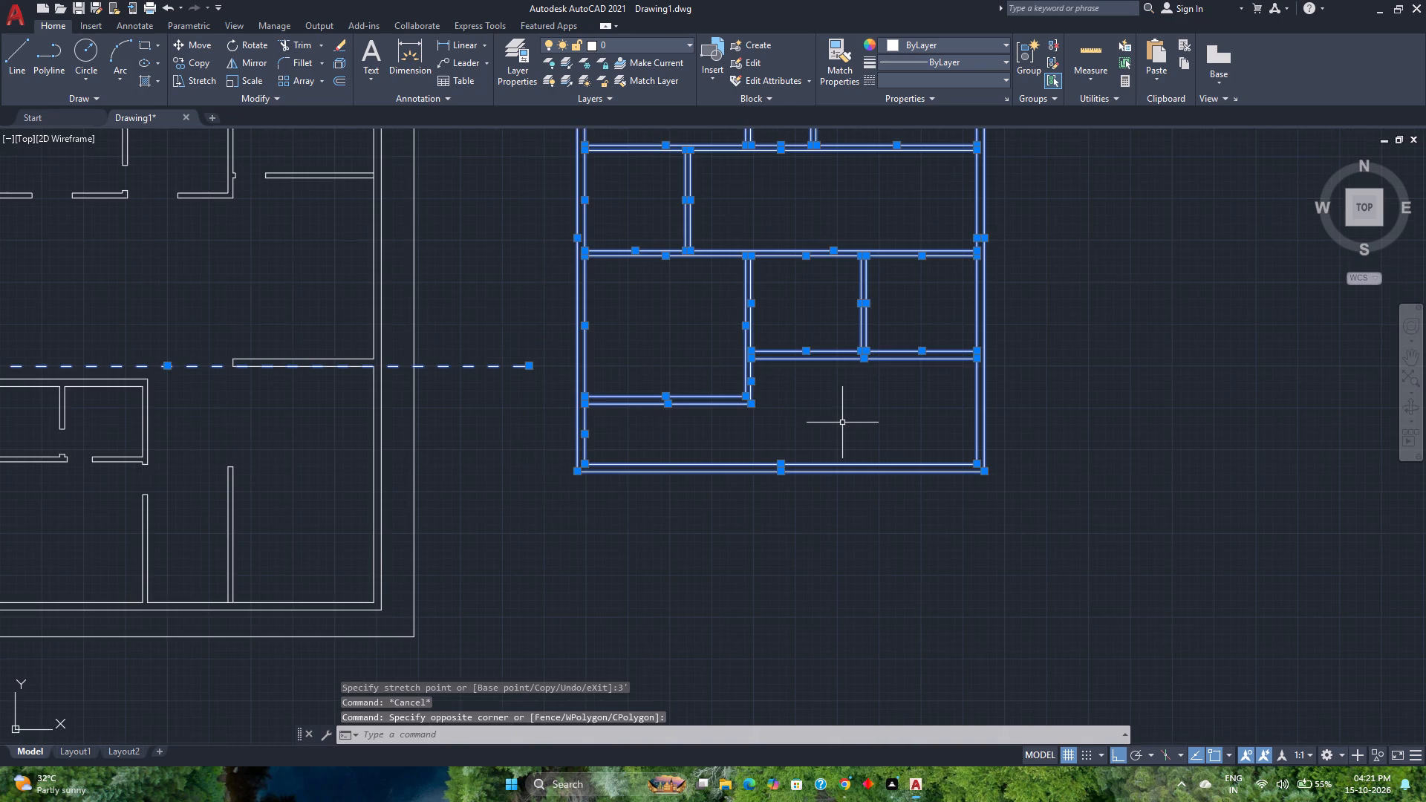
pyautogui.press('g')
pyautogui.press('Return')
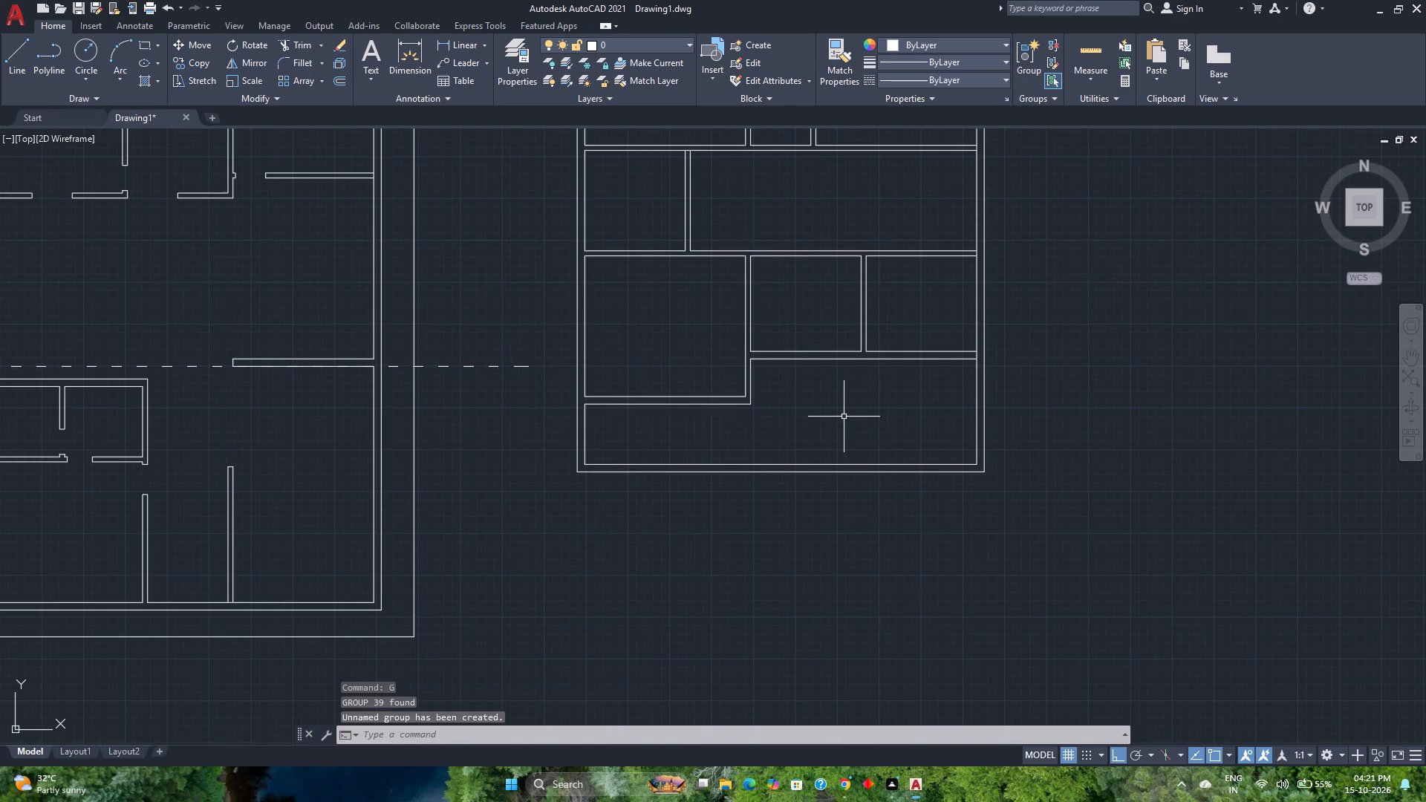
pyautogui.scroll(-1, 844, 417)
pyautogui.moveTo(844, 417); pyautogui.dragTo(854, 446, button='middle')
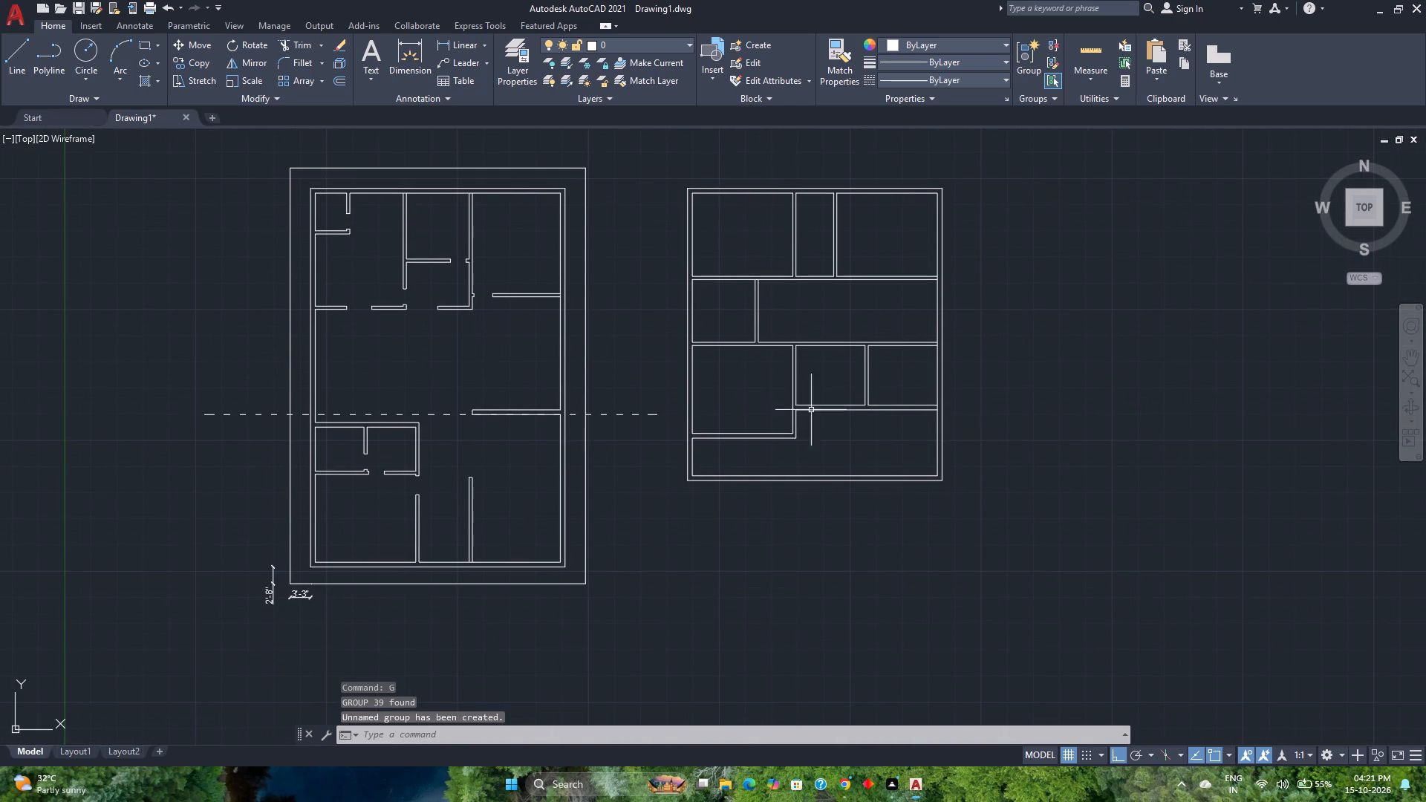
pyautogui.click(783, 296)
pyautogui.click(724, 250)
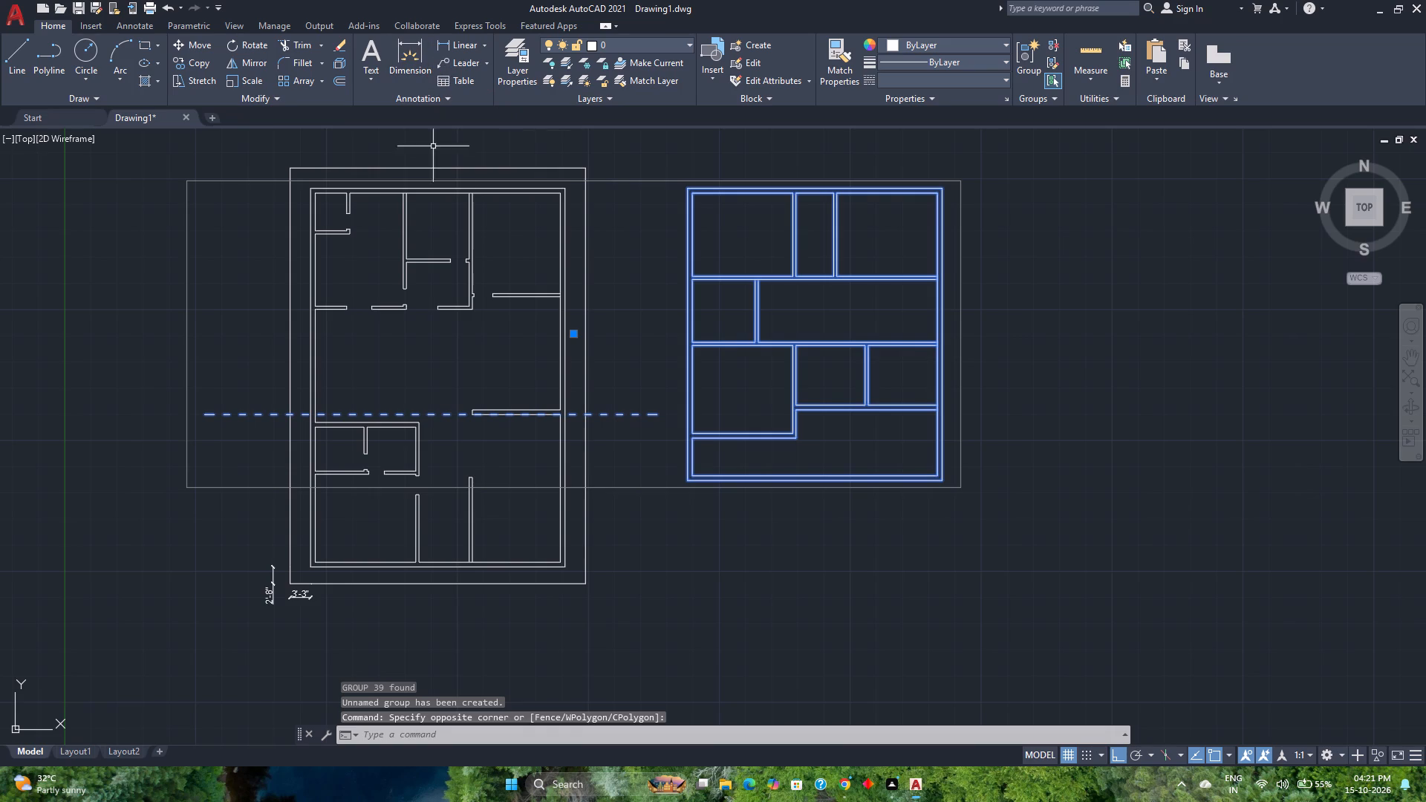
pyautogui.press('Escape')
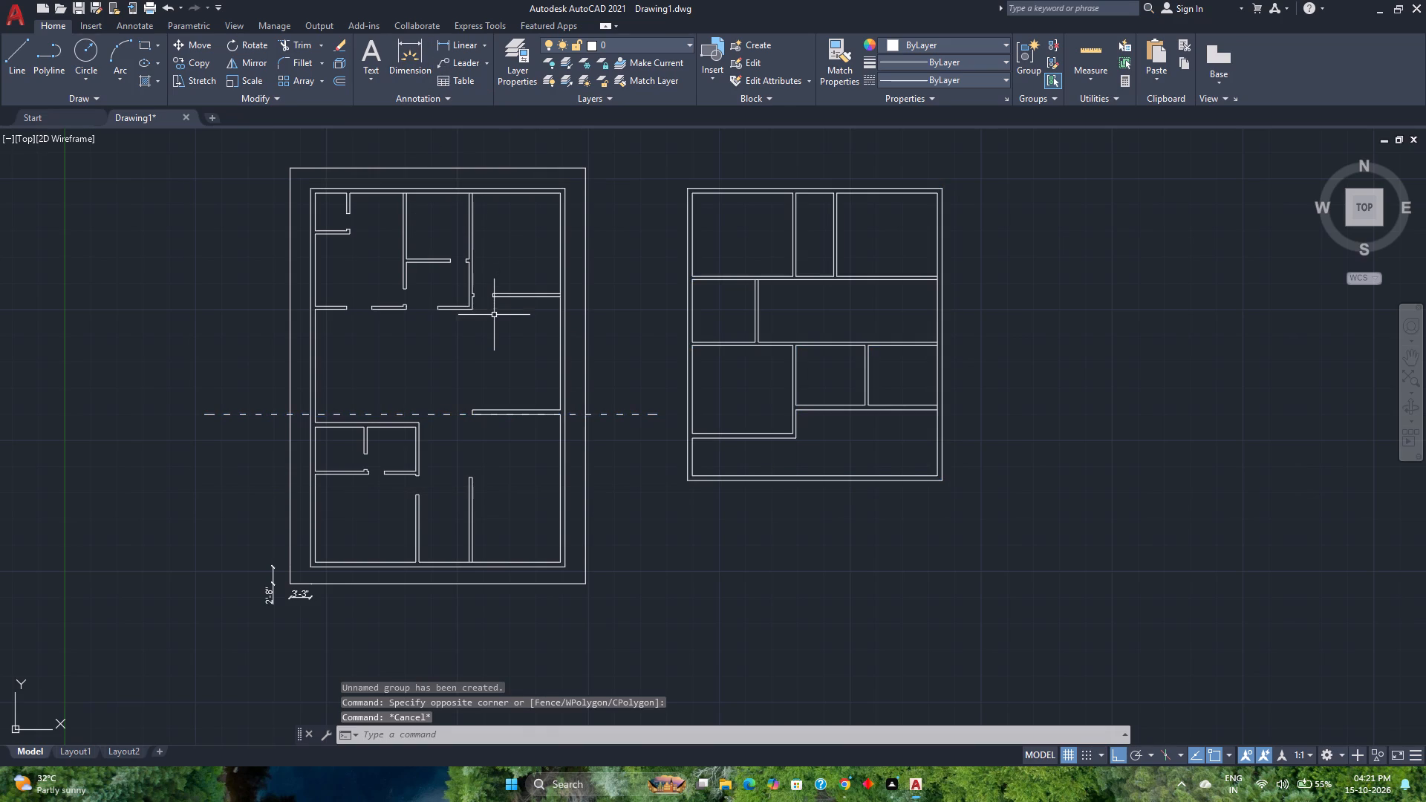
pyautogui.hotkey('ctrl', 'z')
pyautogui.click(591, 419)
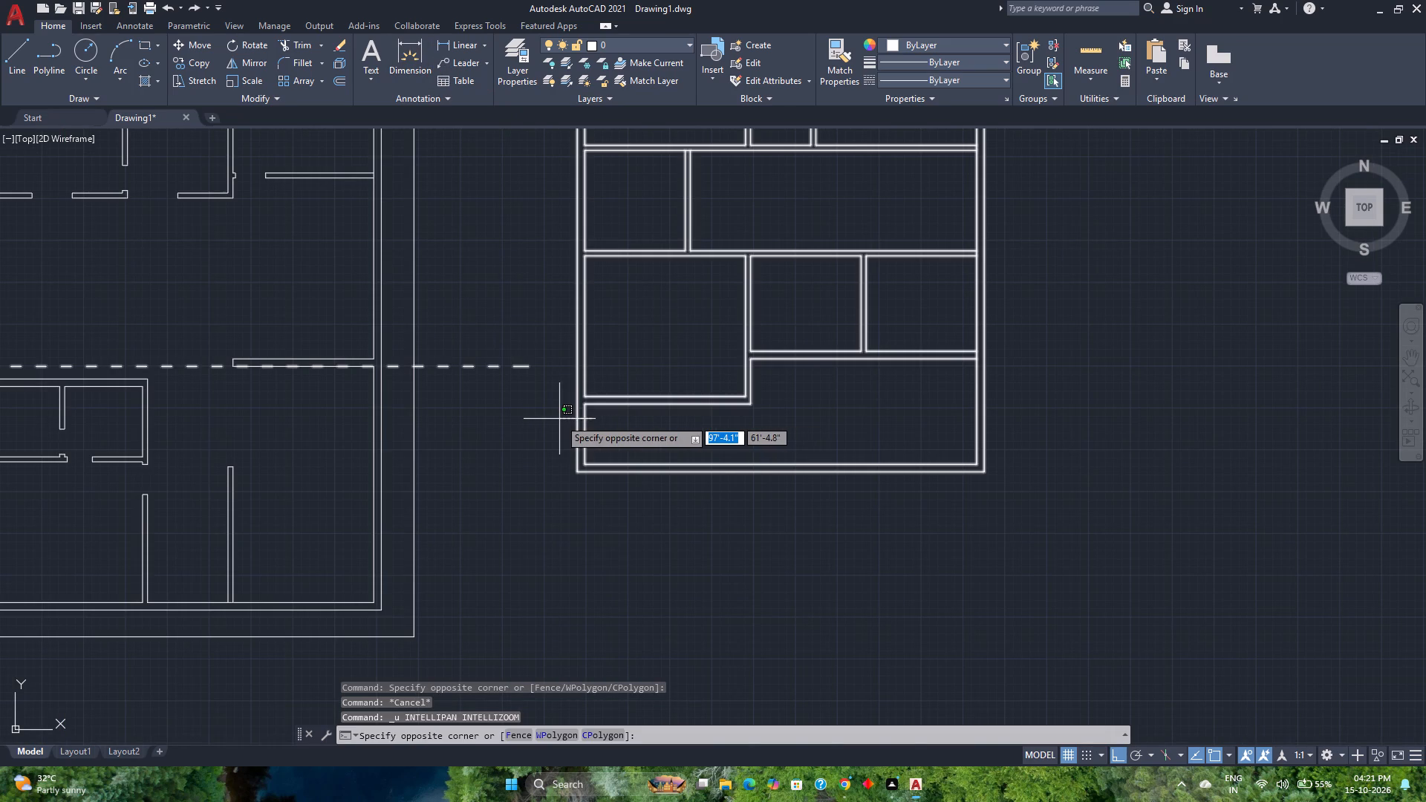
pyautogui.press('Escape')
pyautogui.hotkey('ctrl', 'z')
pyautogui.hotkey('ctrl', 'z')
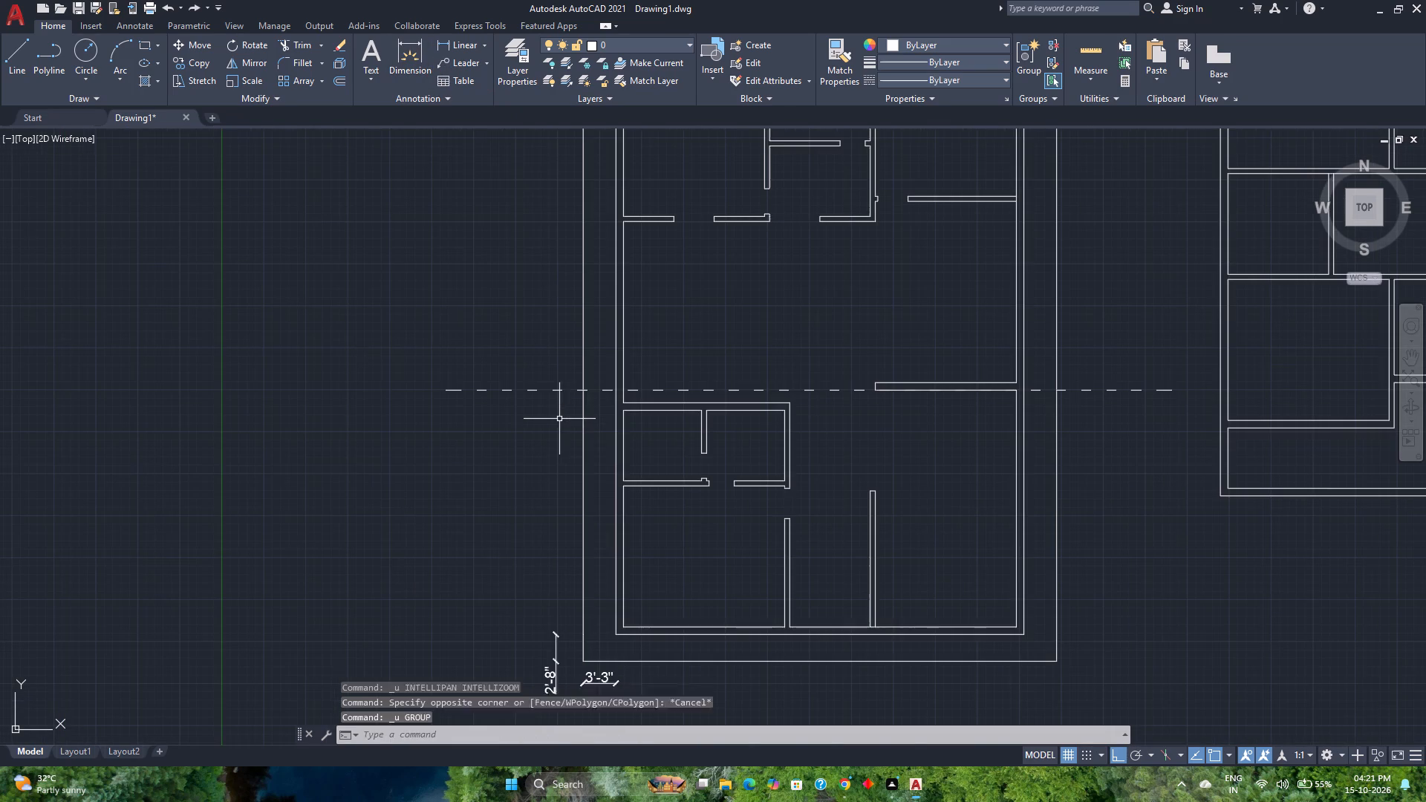
# Group all the walls of the second layout, leaving the dashed line out of the selection.
pyautogui.scroll(-2, 814, 440)
pyautogui.moveTo(814, 440); pyautogui.dragTo(692, 402, button='middle')
pyautogui.click(1006, 431)
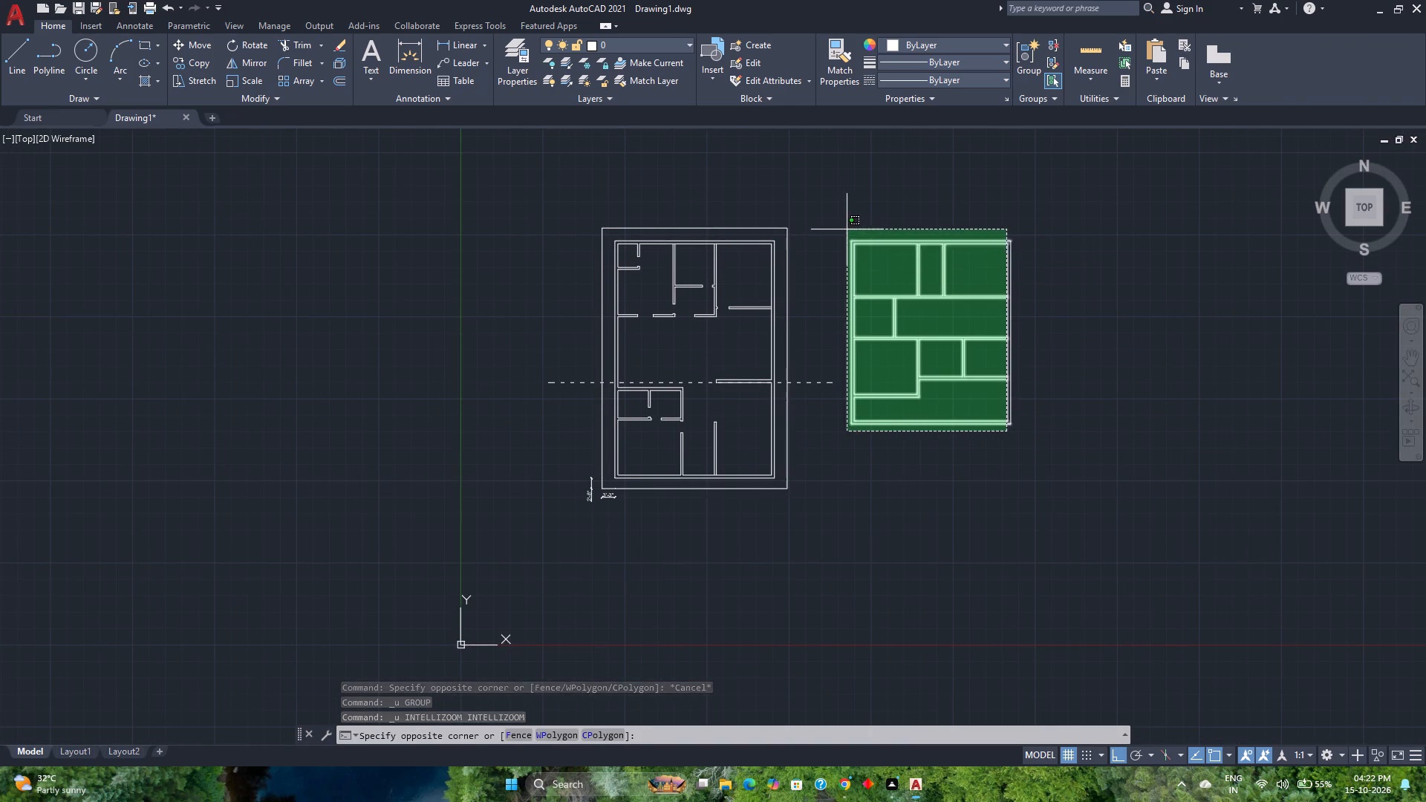
pyautogui.click(847, 229)
pyautogui.click(1059, 454)
pyautogui.click(928, 217)
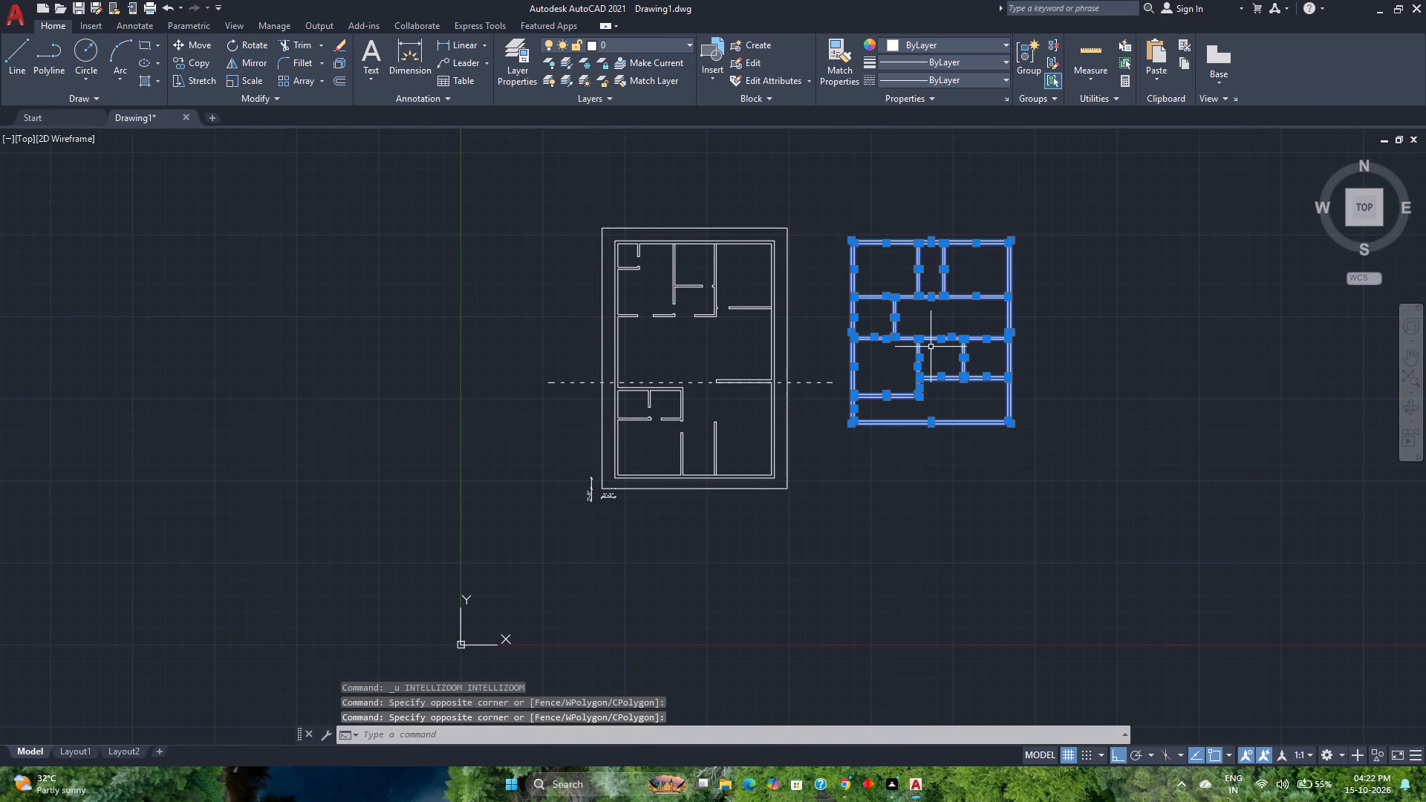
pyautogui.press('g')
pyautogui.press('Return')
# Move the grouped layout onto the original plan, snapping its upper cross wall's lower right inner corner to the dashed line at the right inner wall.
pyautogui.click(936, 355)
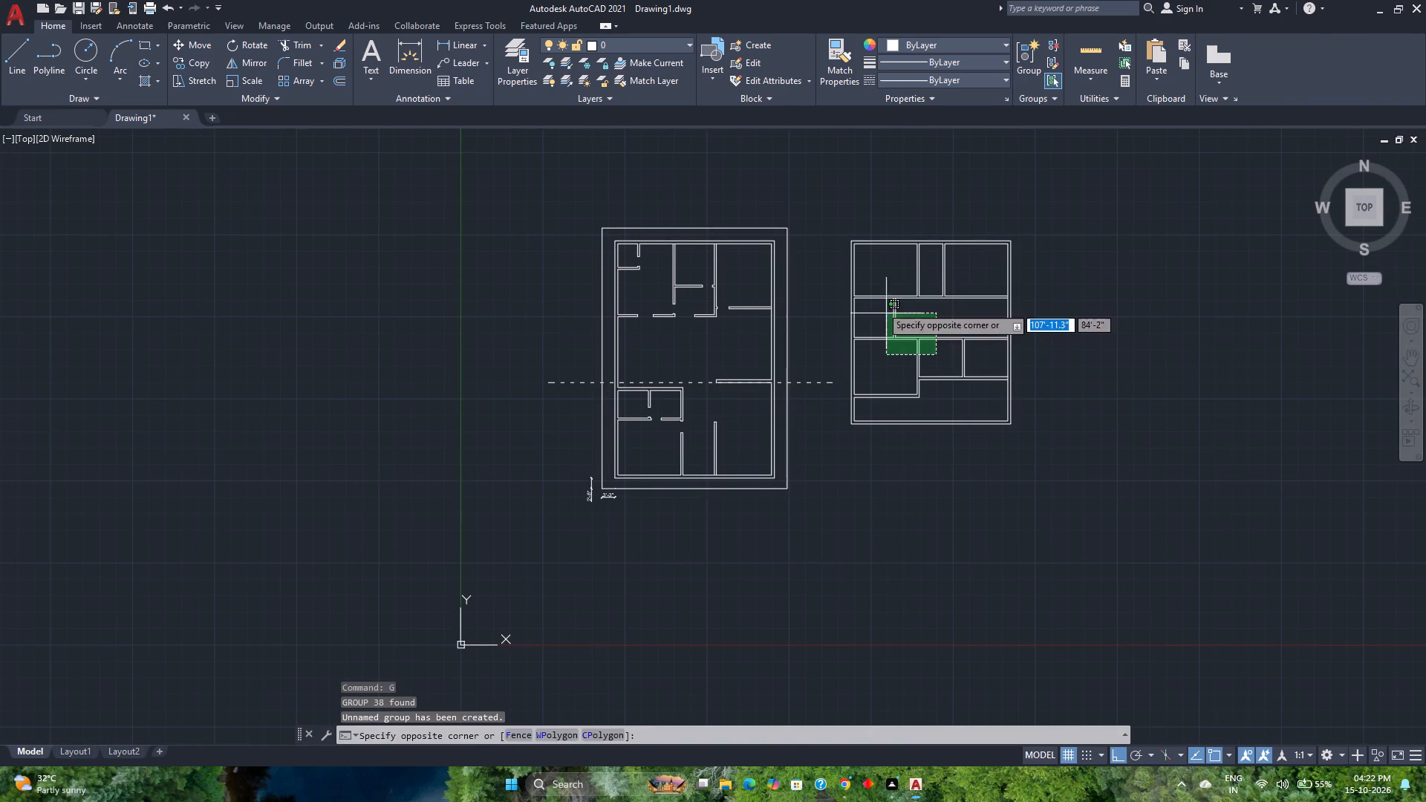
pyautogui.click(876, 300)
pyautogui.click(180, 51)
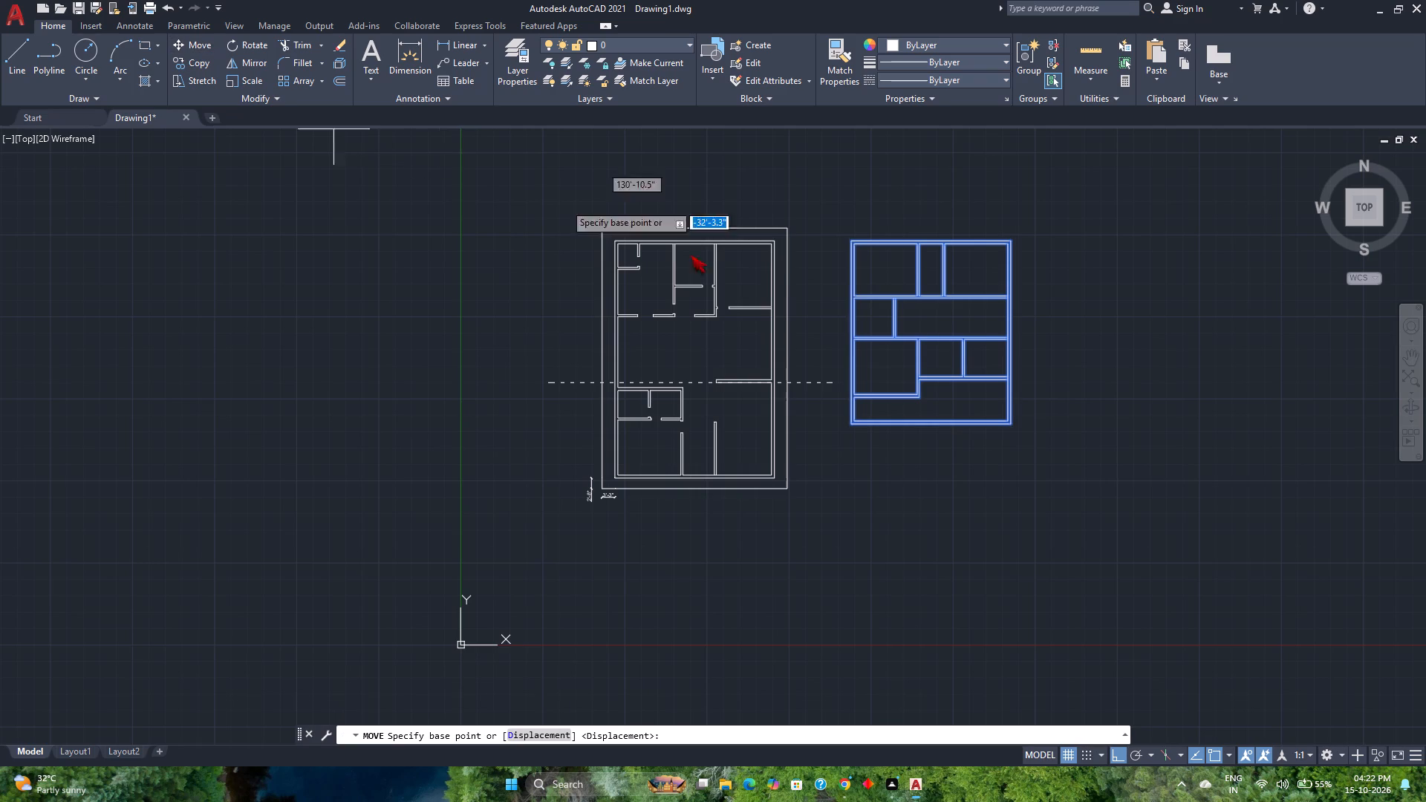
pyautogui.scroll(2, 994, 371)
pyautogui.moveTo(968, 320); pyautogui.dragTo(951, 393, button='middle')
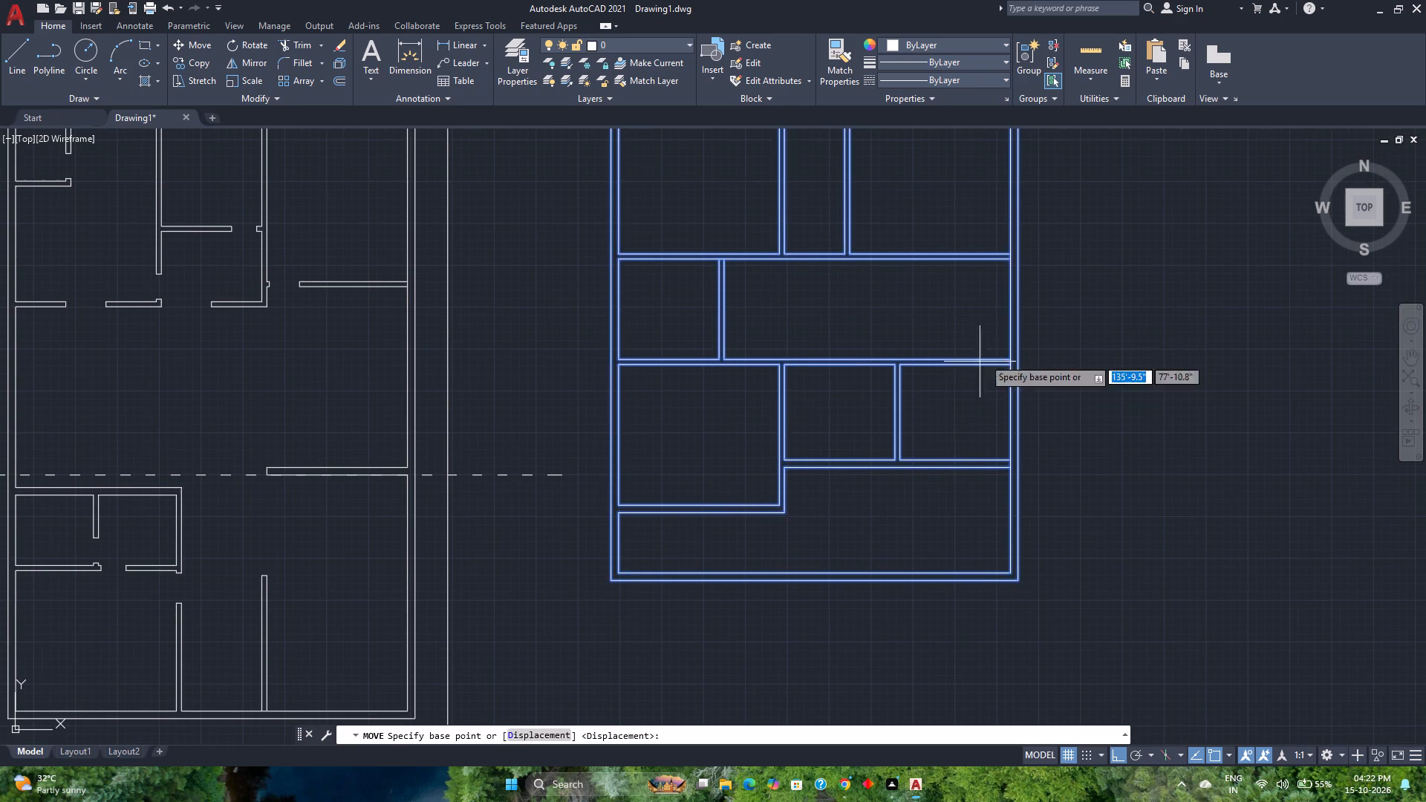
pyautogui.click(1009, 265)
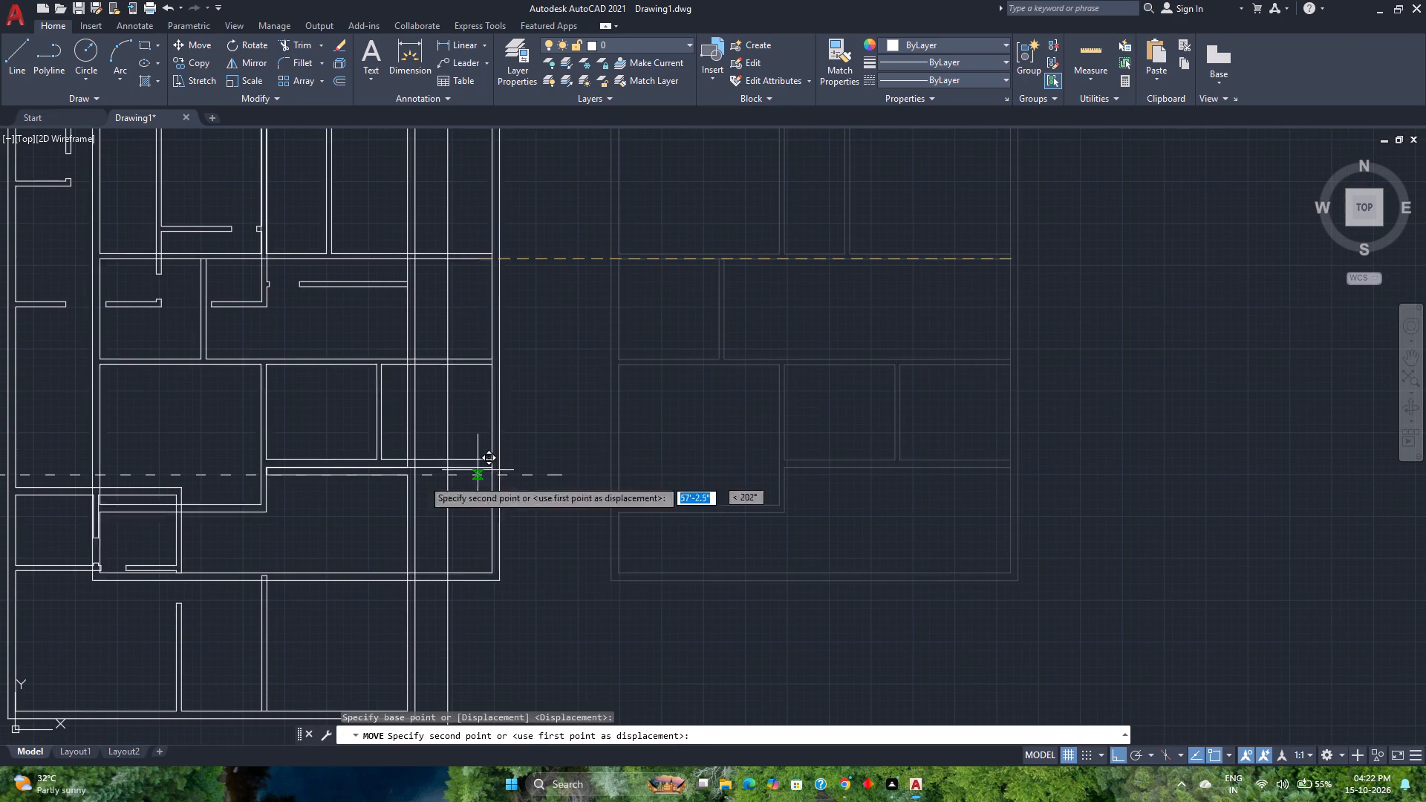
pyautogui.click(403, 475)
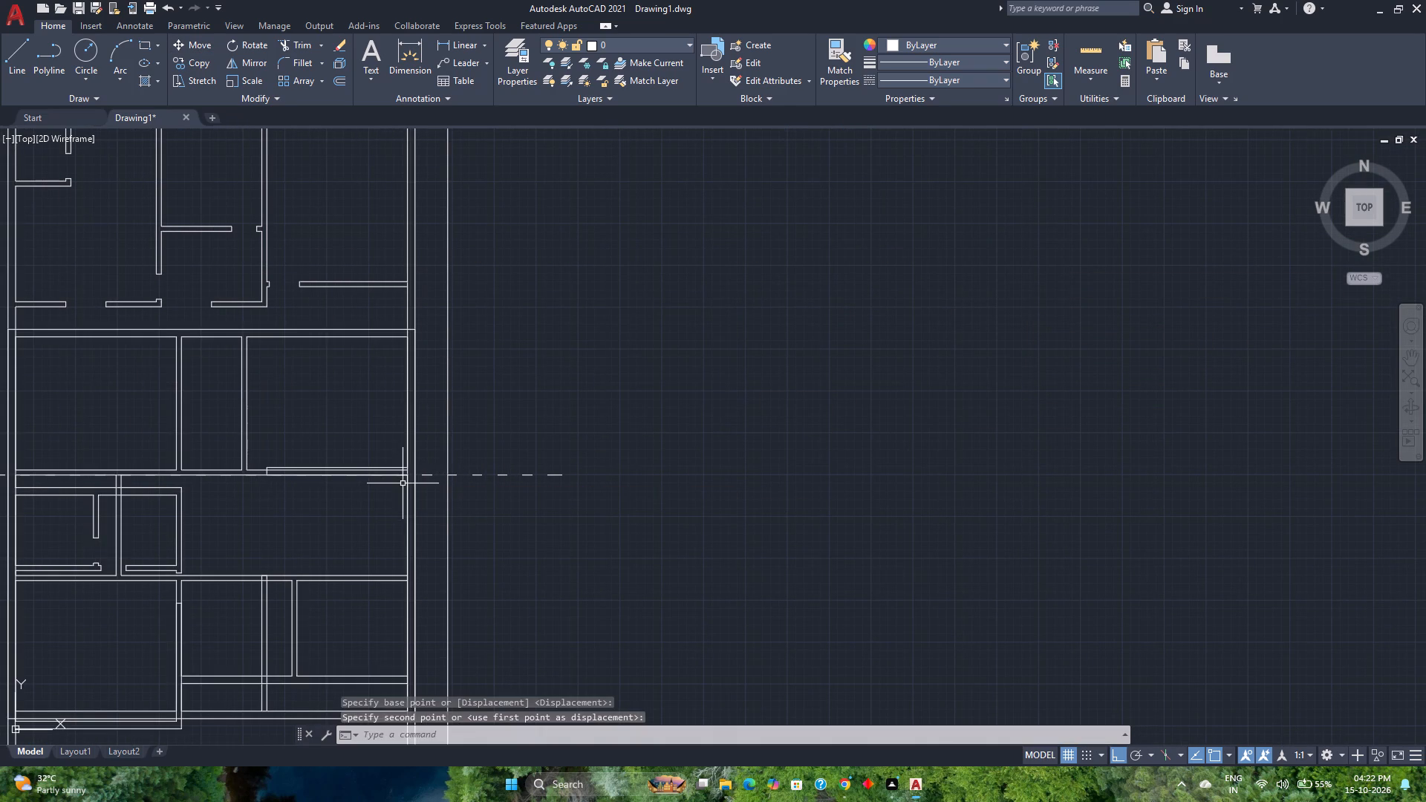
# Move the grouped layout about 64'-6" horizontally to the right, clear of the original plan, using the same wall corner as base point.
pyautogui.moveTo(403, 483); pyautogui.dragTo(1028, 456, button='middle')
pyautogui.click(936, 385)
pyautogui.click(759, 383)
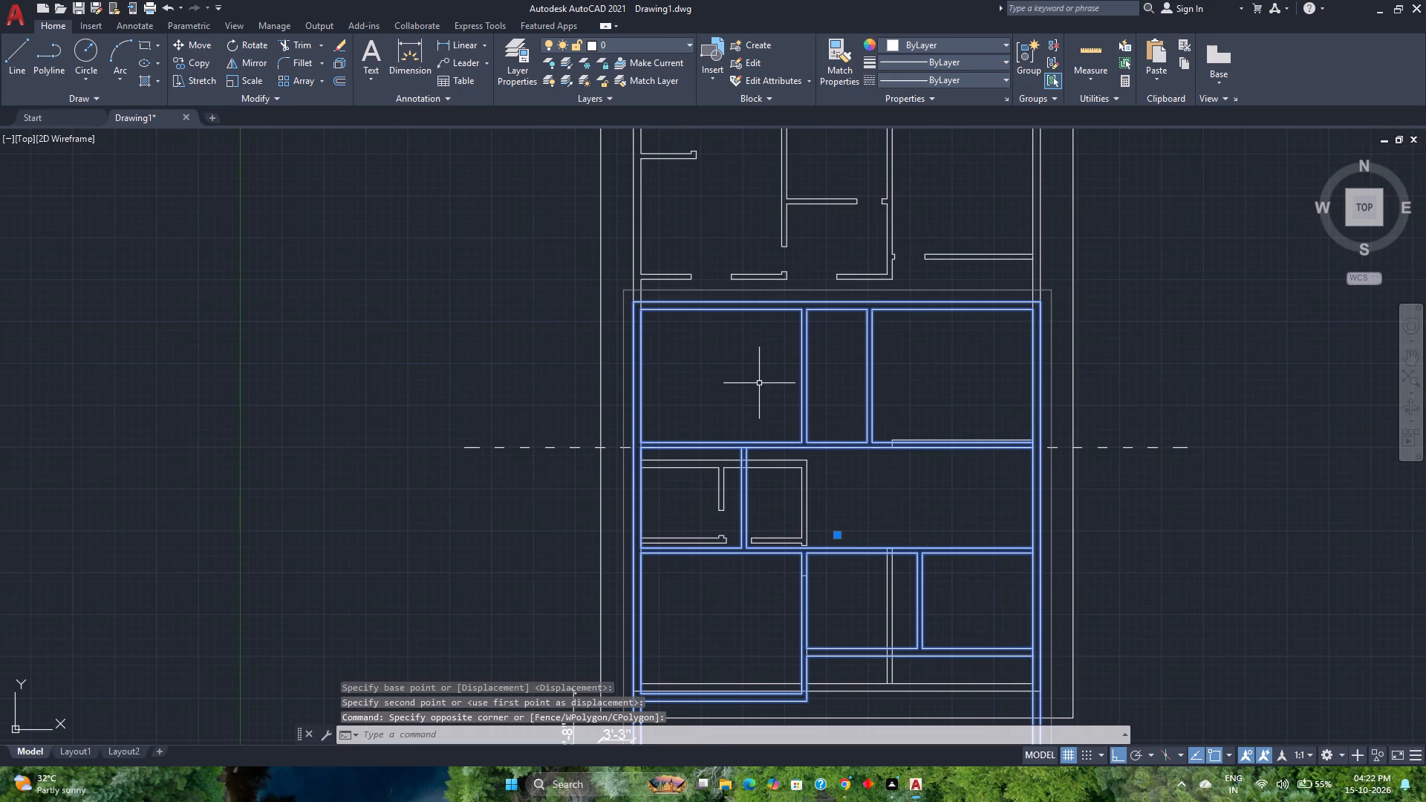
pyautogui.moveTo(698, 411); pyautogui.dragTo(478, 306, button='middle')
pyautogui.middleClick(478, 306)
pyautogui.scroll(-1, 478, 306)
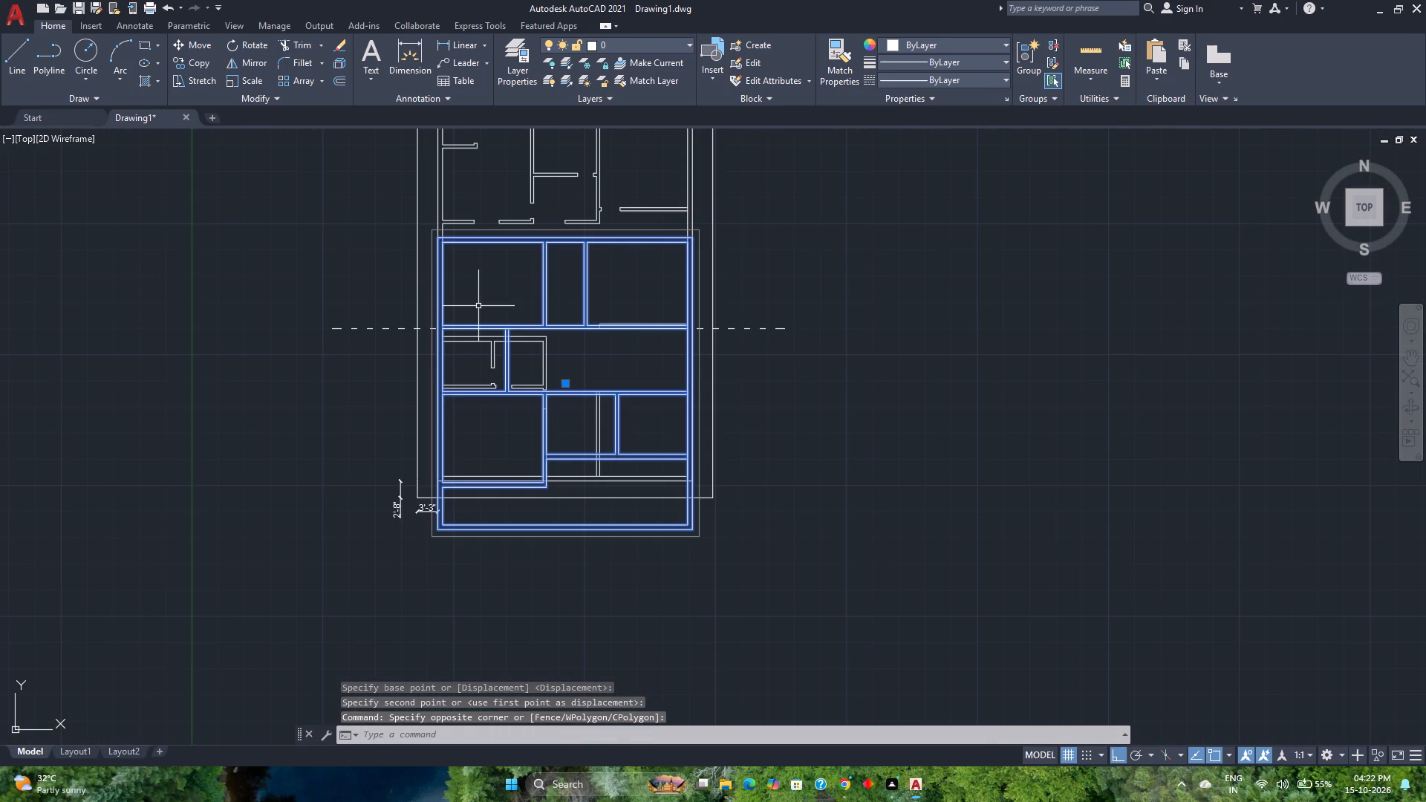
pyautogui.click(191, 53)
pyautogui.scroll(1, 696, 332)
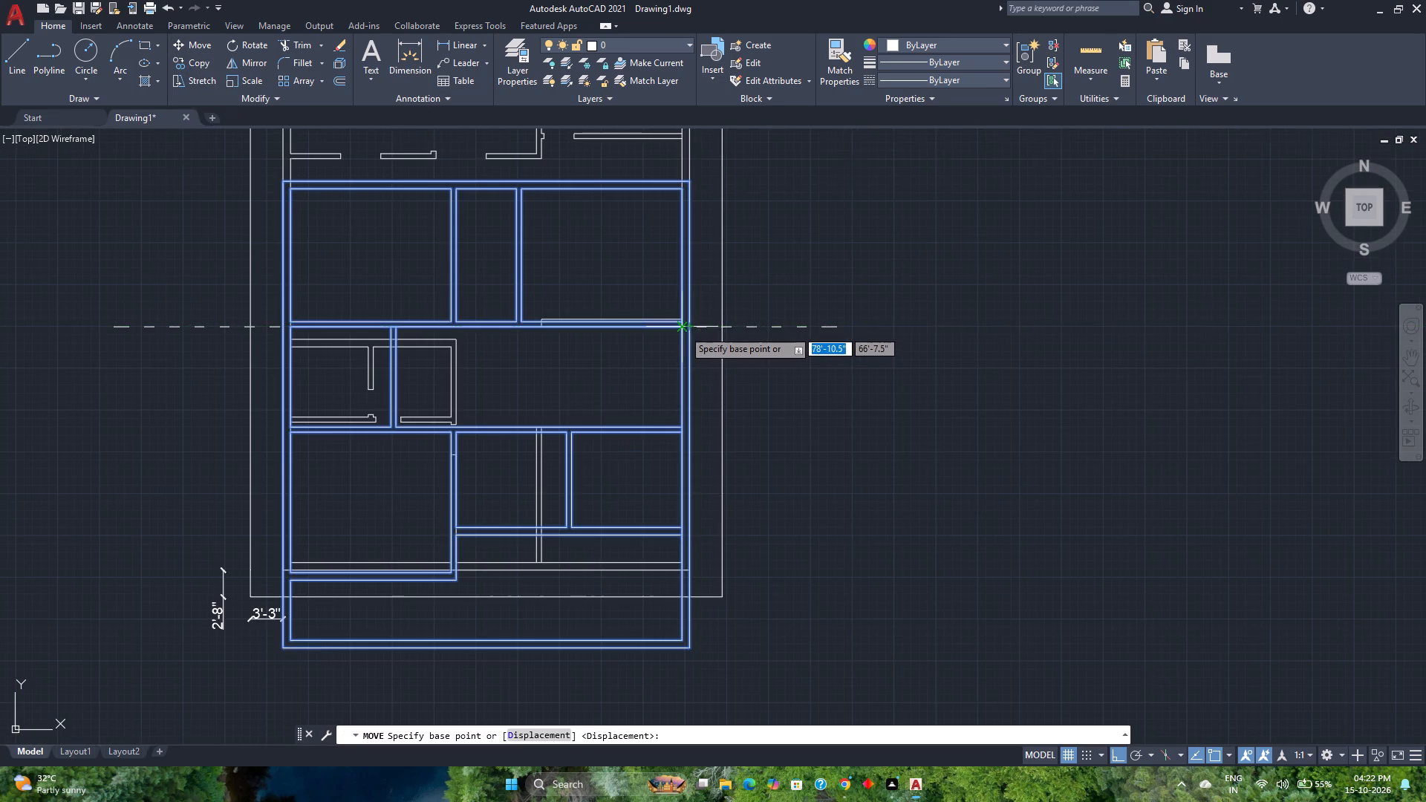
pyautogui.scroll(4, 683, 330)
pyautogui.moveTo(665, 330); pyautogui.dragTo(758, 458, button='middle')
pyautogui.middleClick(758, 458)
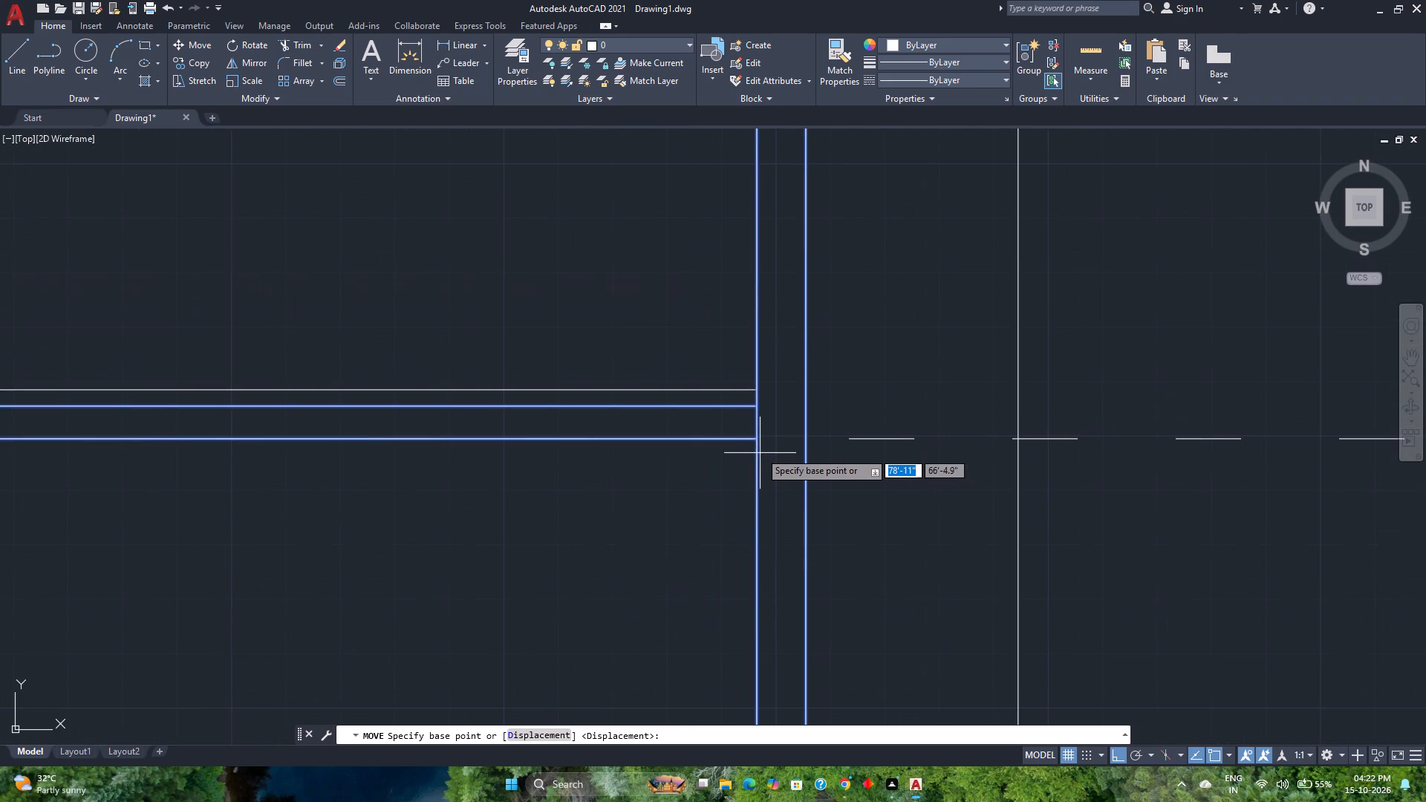
pyautogui.click(757, 442)
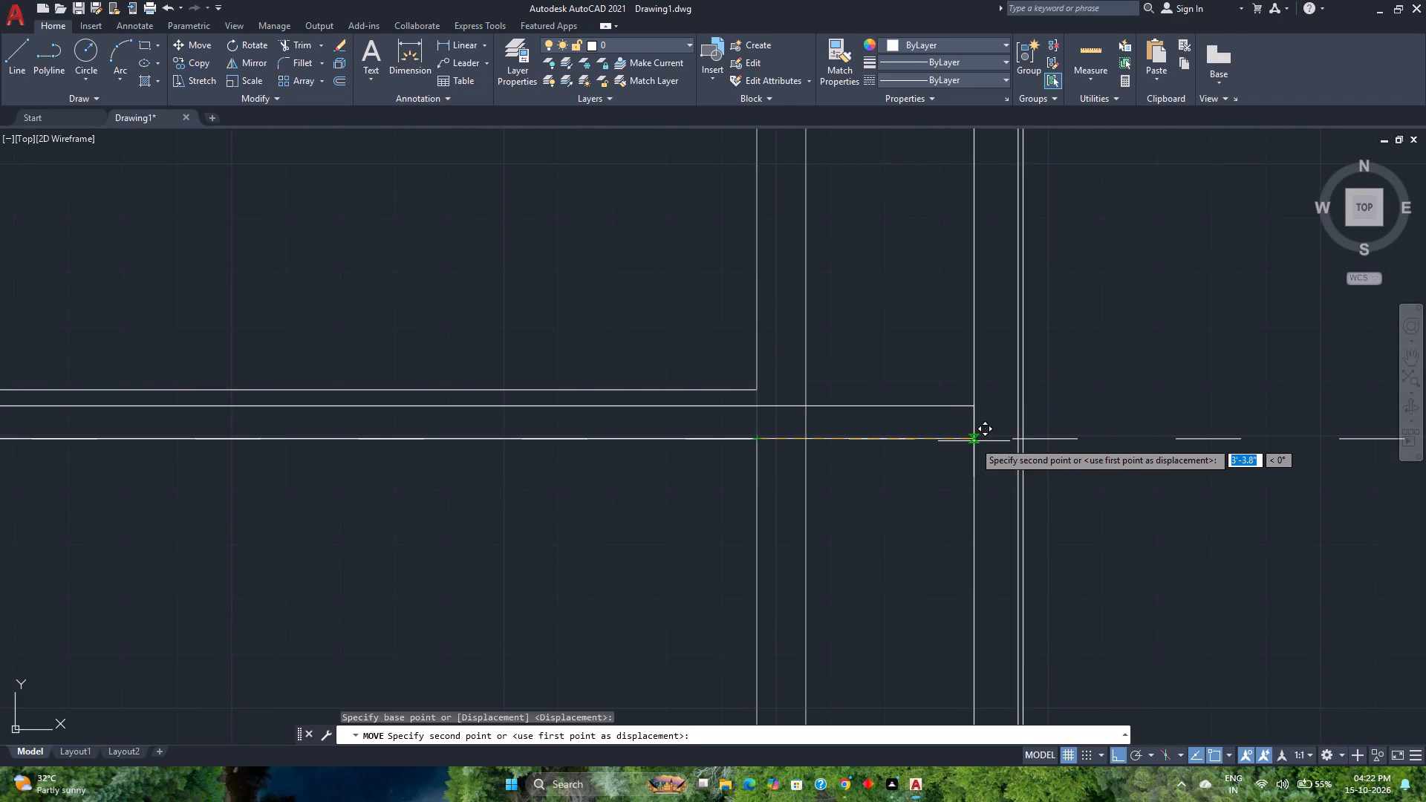
pyautogui.scroll(-3, 974, 441)
pyautogui.scroll(-2, 1050, 441)
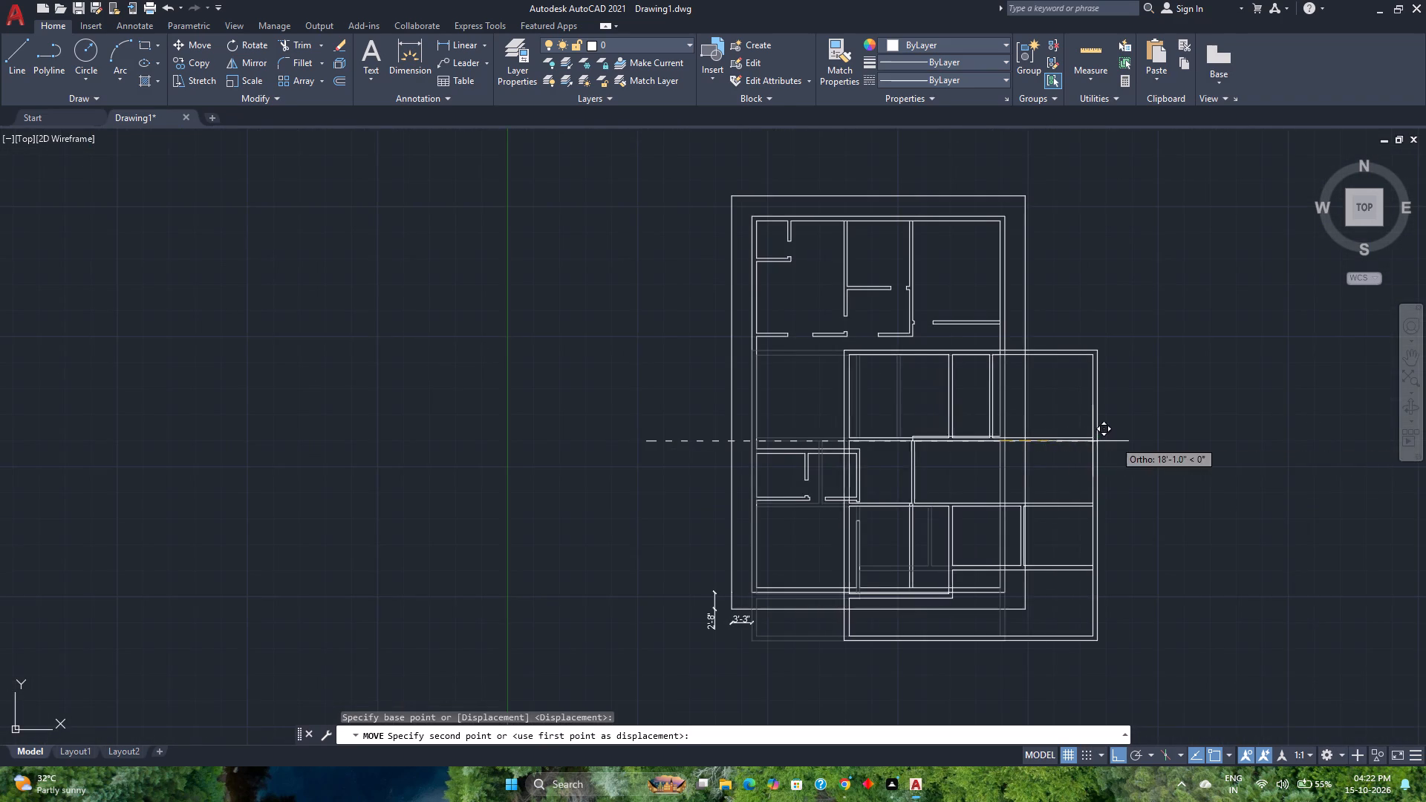
pyautogui.moveTo(1114, 440); pyautogui.dragTo(816, 448, button='middle')
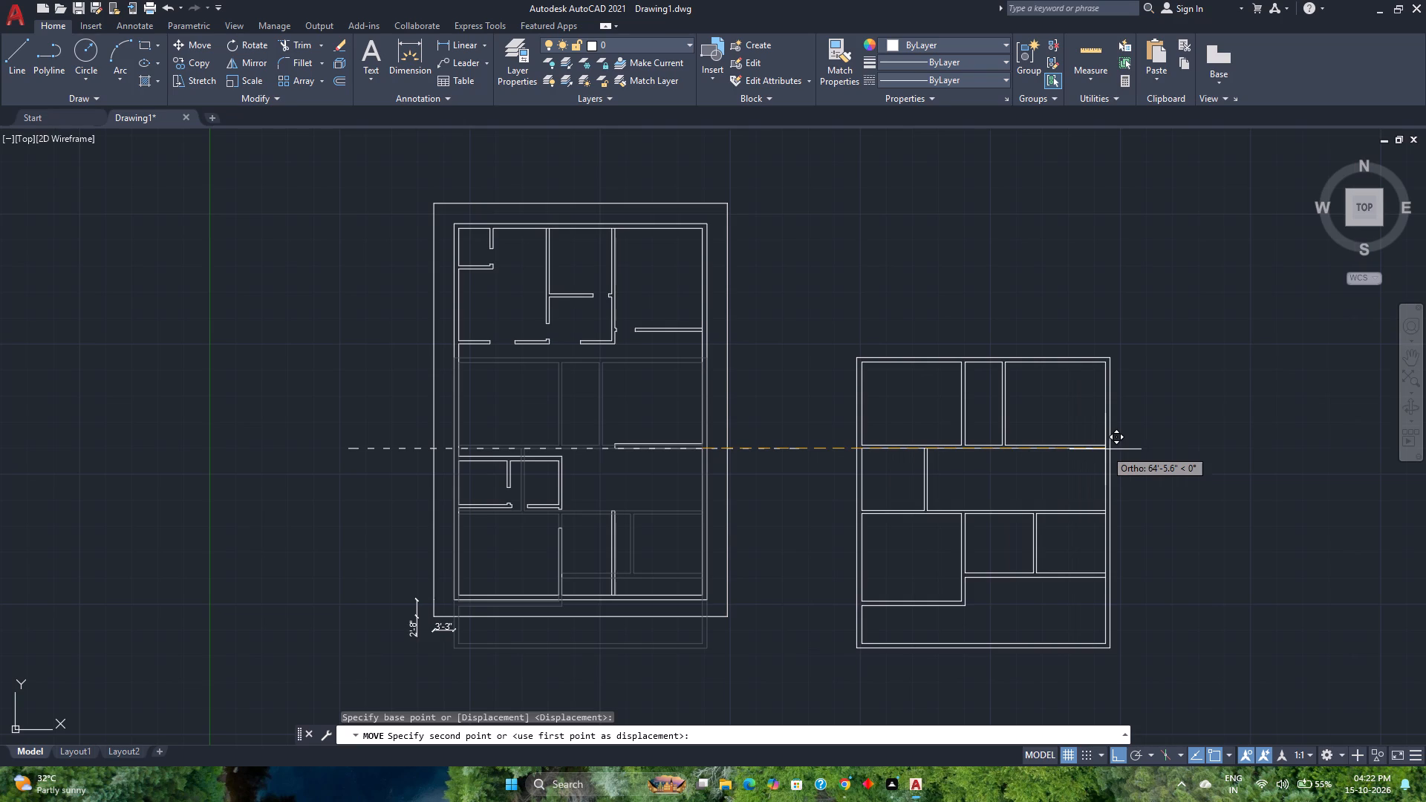
pyautogui.click(1105, 449)
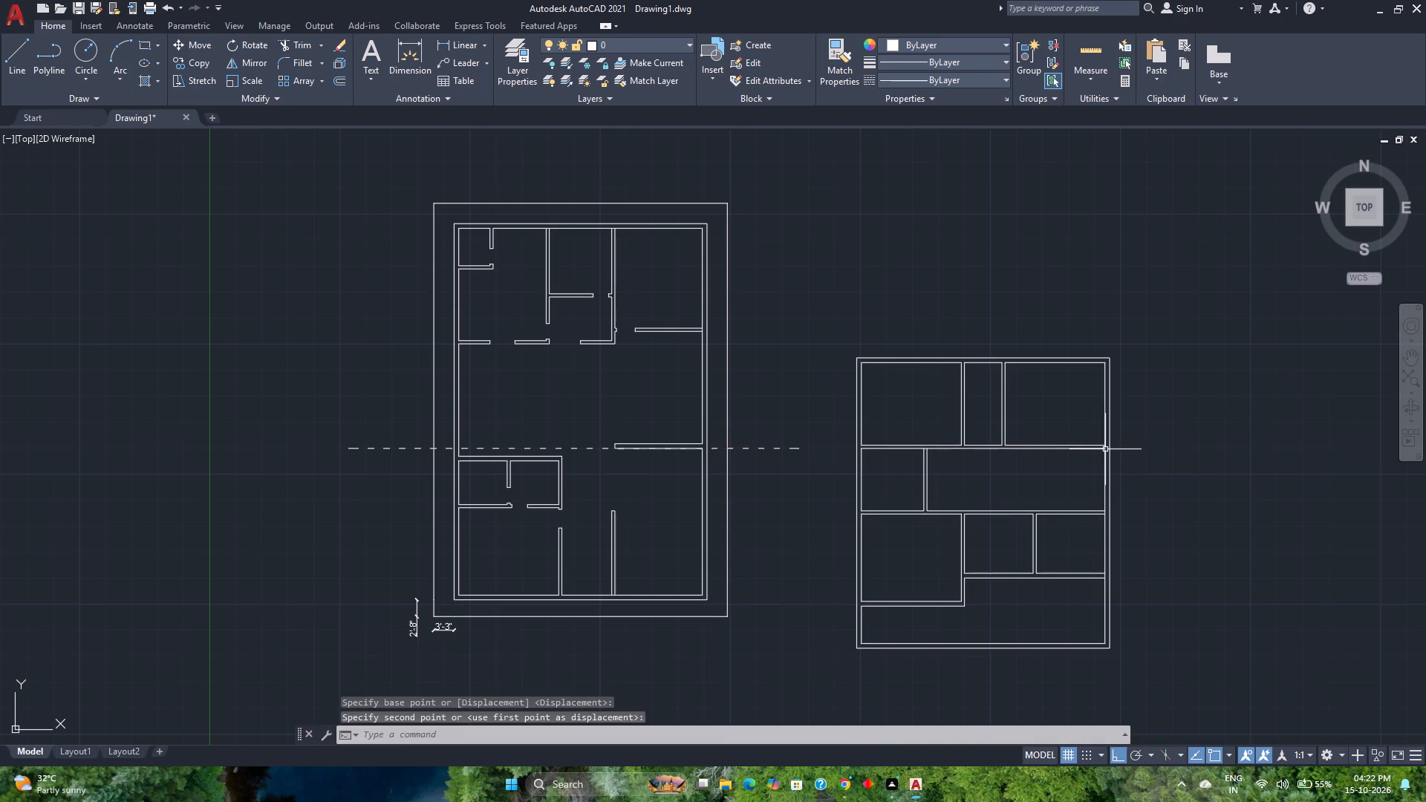
# Ungroup the relocated second layout into its individual wall lines.
pyautogui.moveTo(914, 623); pyautogui.dragTo(846, 550, button='middle')
pyautogui.middleClick(846, 549)
pyautogui.scroll(3, 839, 563)
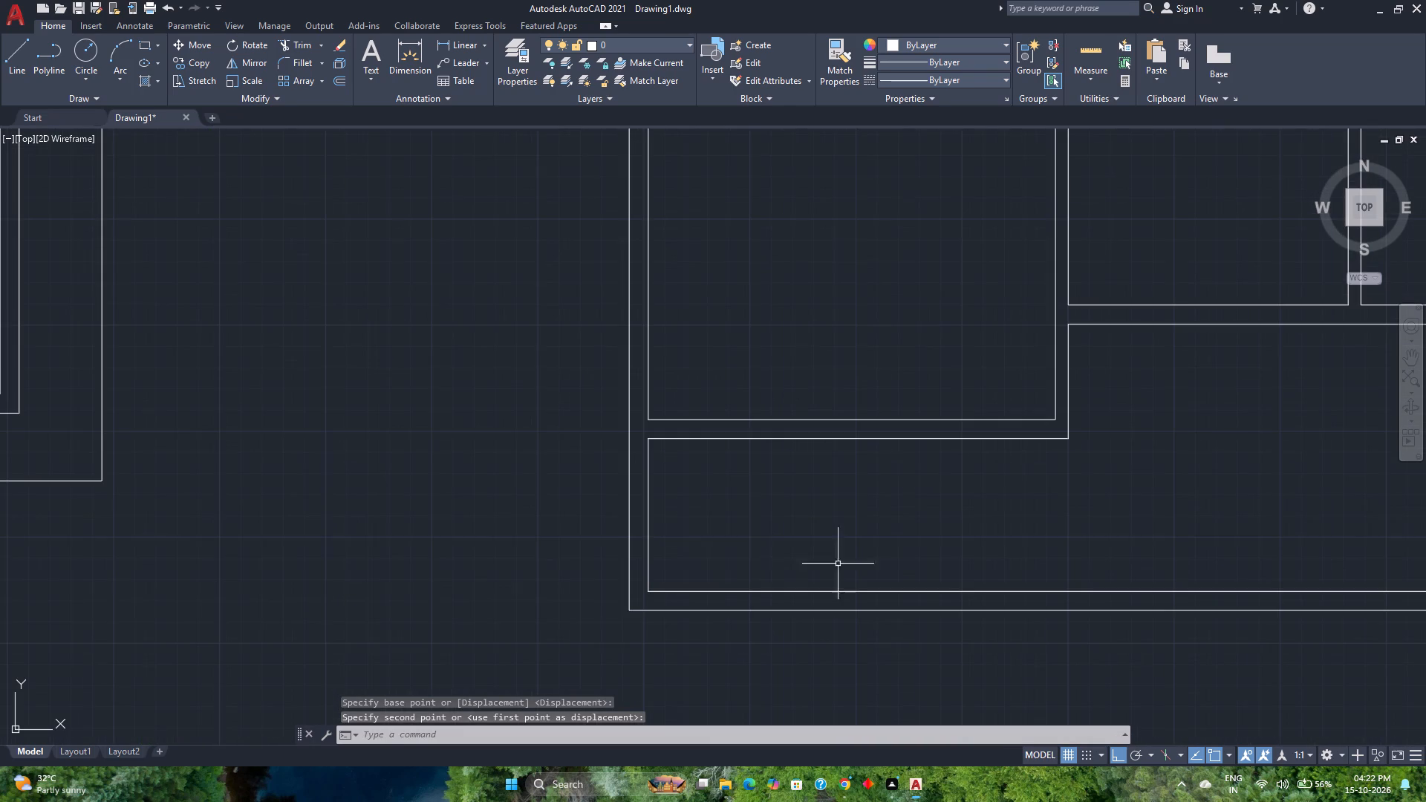
pyautogui.click(1087, 59)
pyautogui.press('Escape')
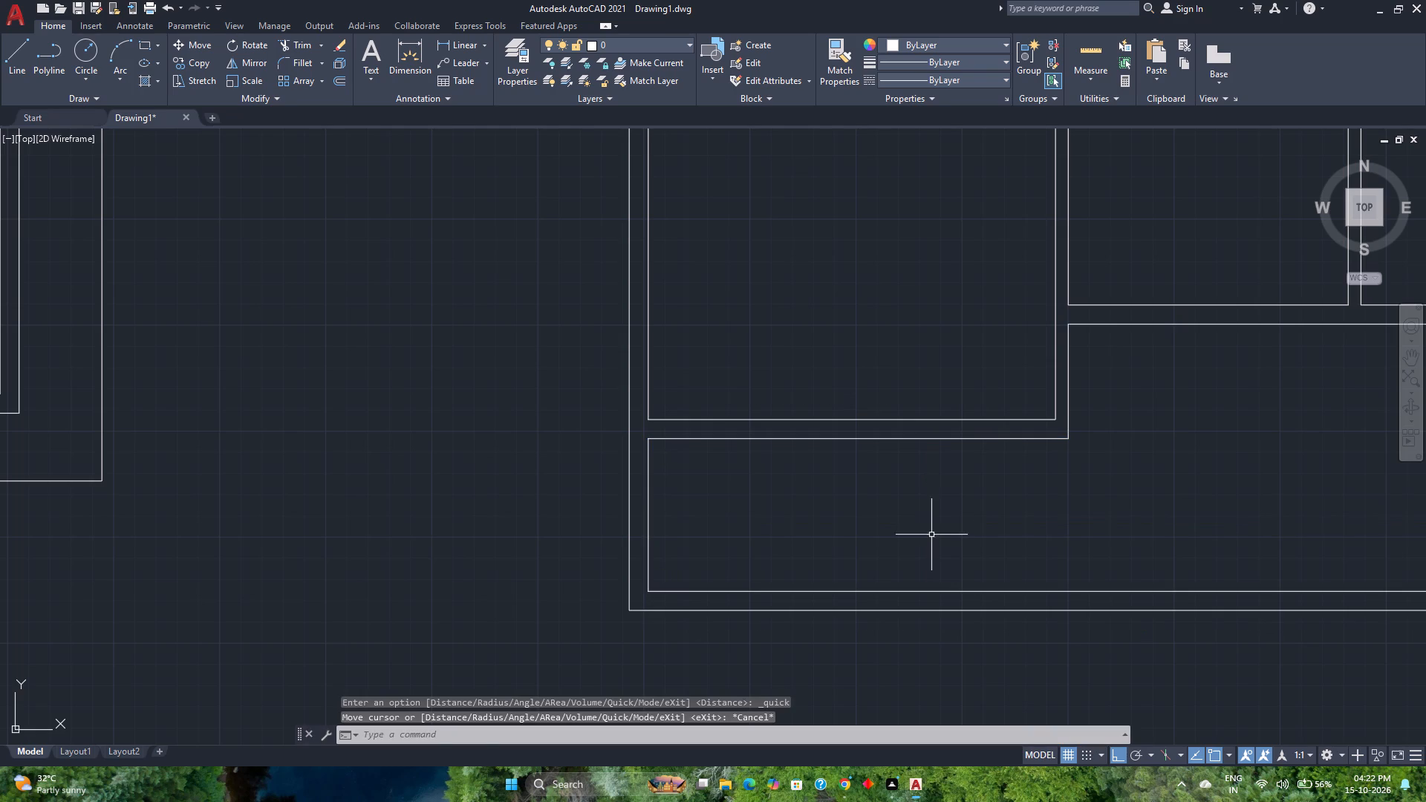
pyautogui.moveTo(911, 639); pyautogui.dragTo(900, 628)
pyautogui.click(850, 552)
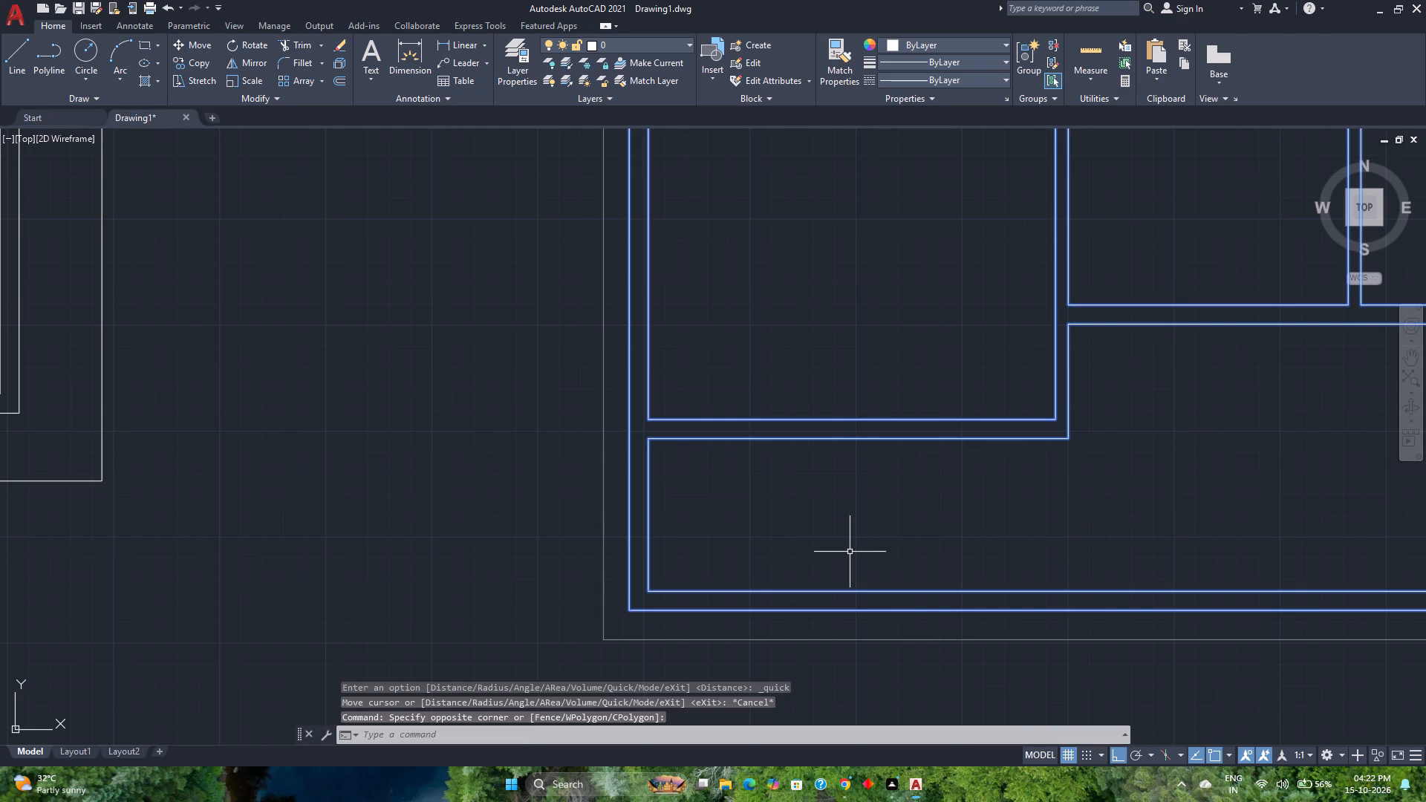
pyautogui.write('ung')
pyautogui.press('Return')
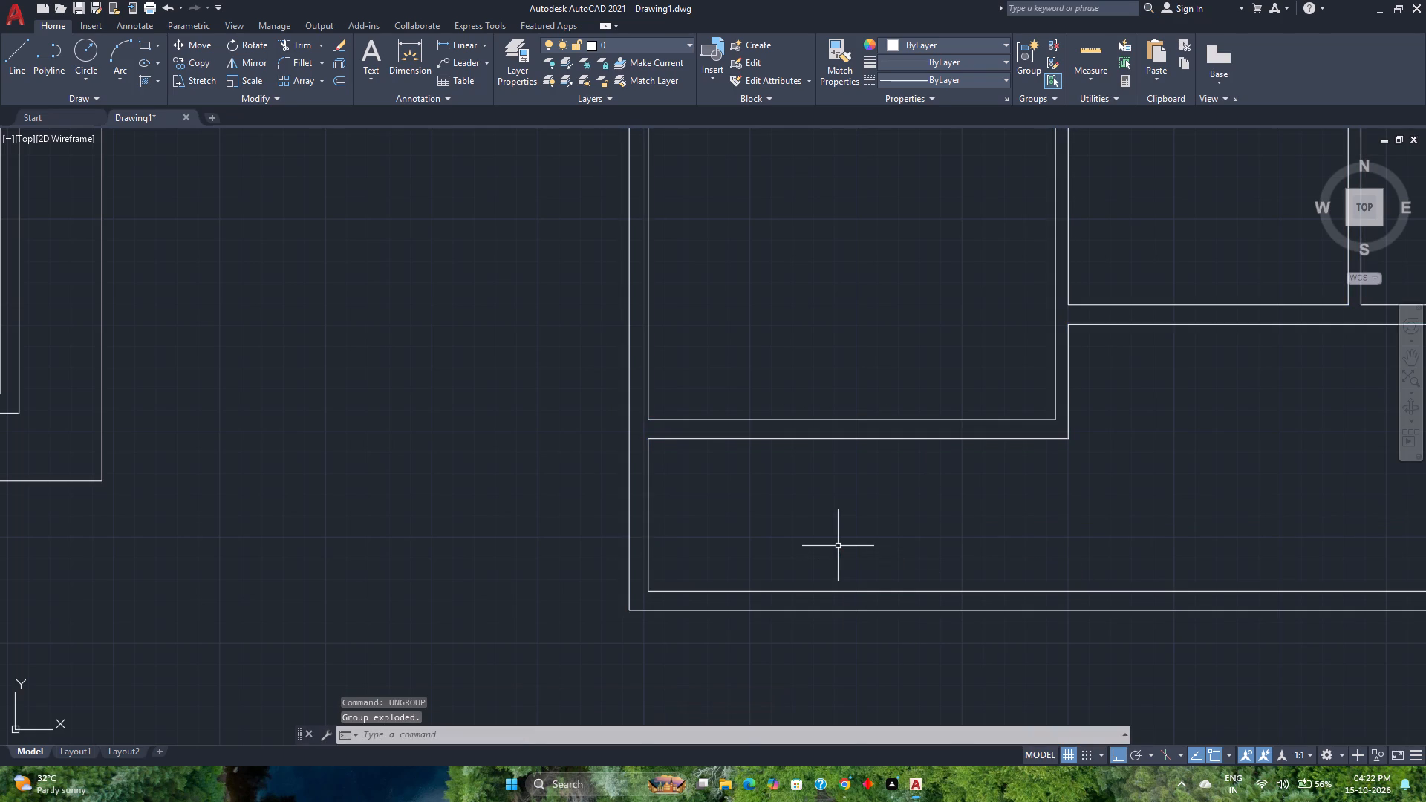
# Move both lines of the second layout's bottom outer wall vertically up by 2'.
pyautogui.click(885, 656)
pyautogui.click(805, 547)
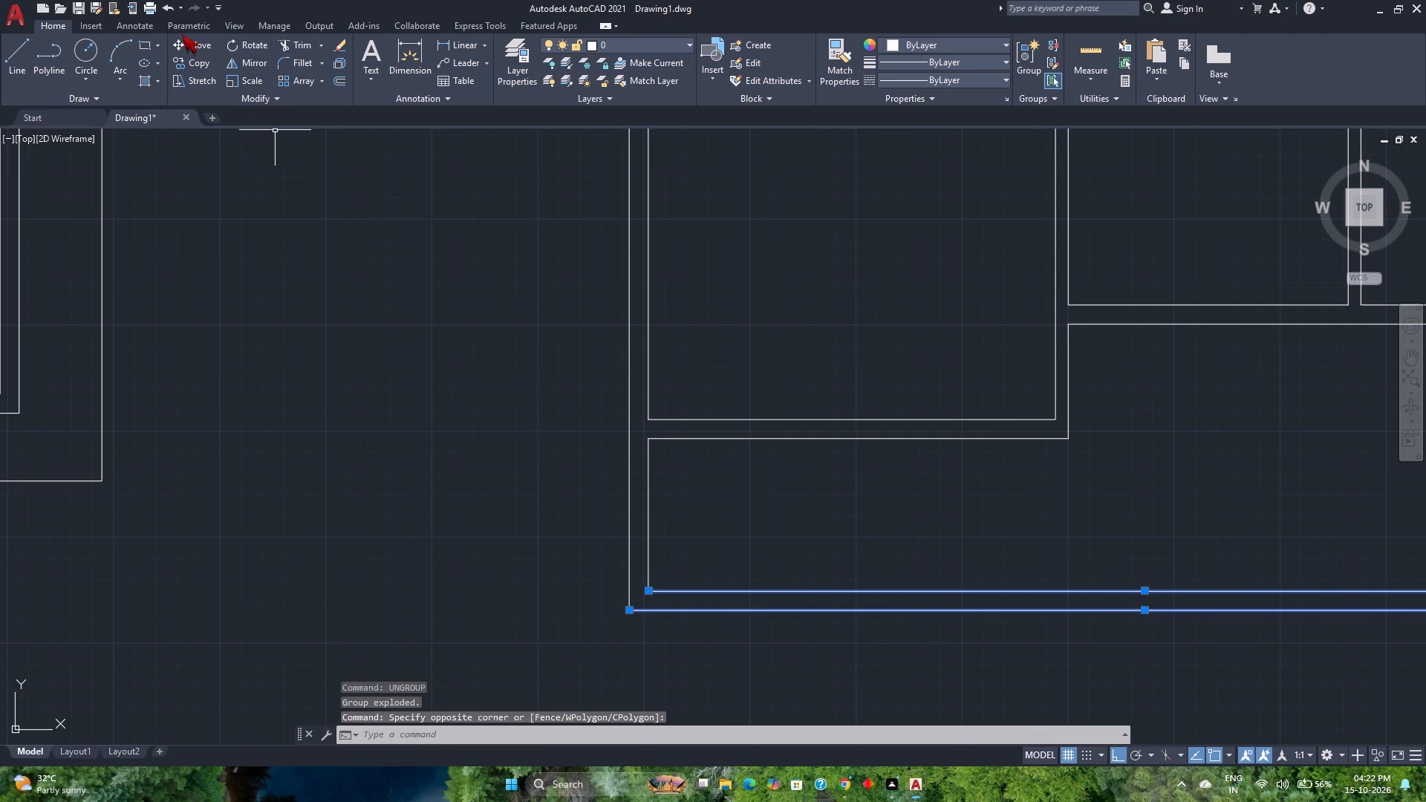
pyautogui.click(189, 40)
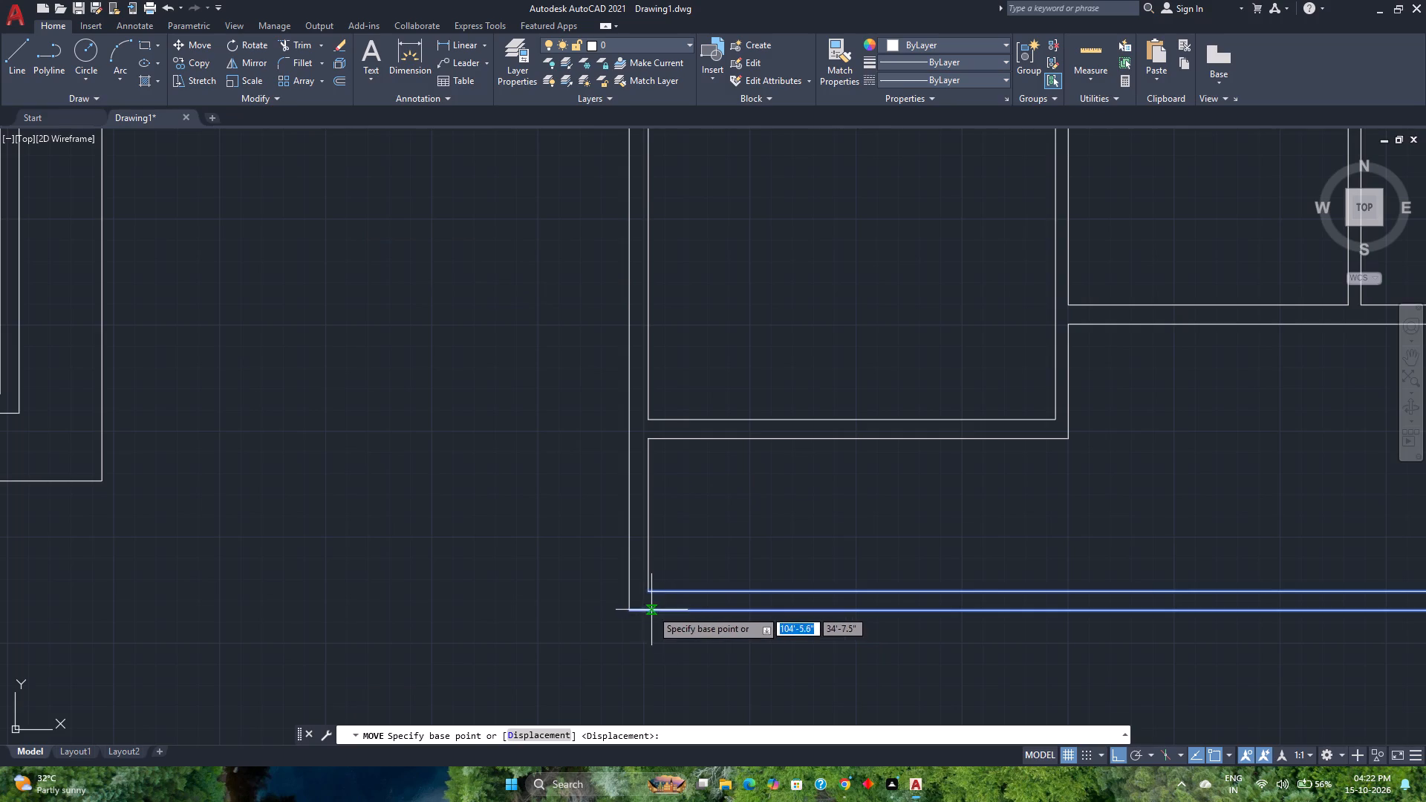
pyautogui.click(645, 596)
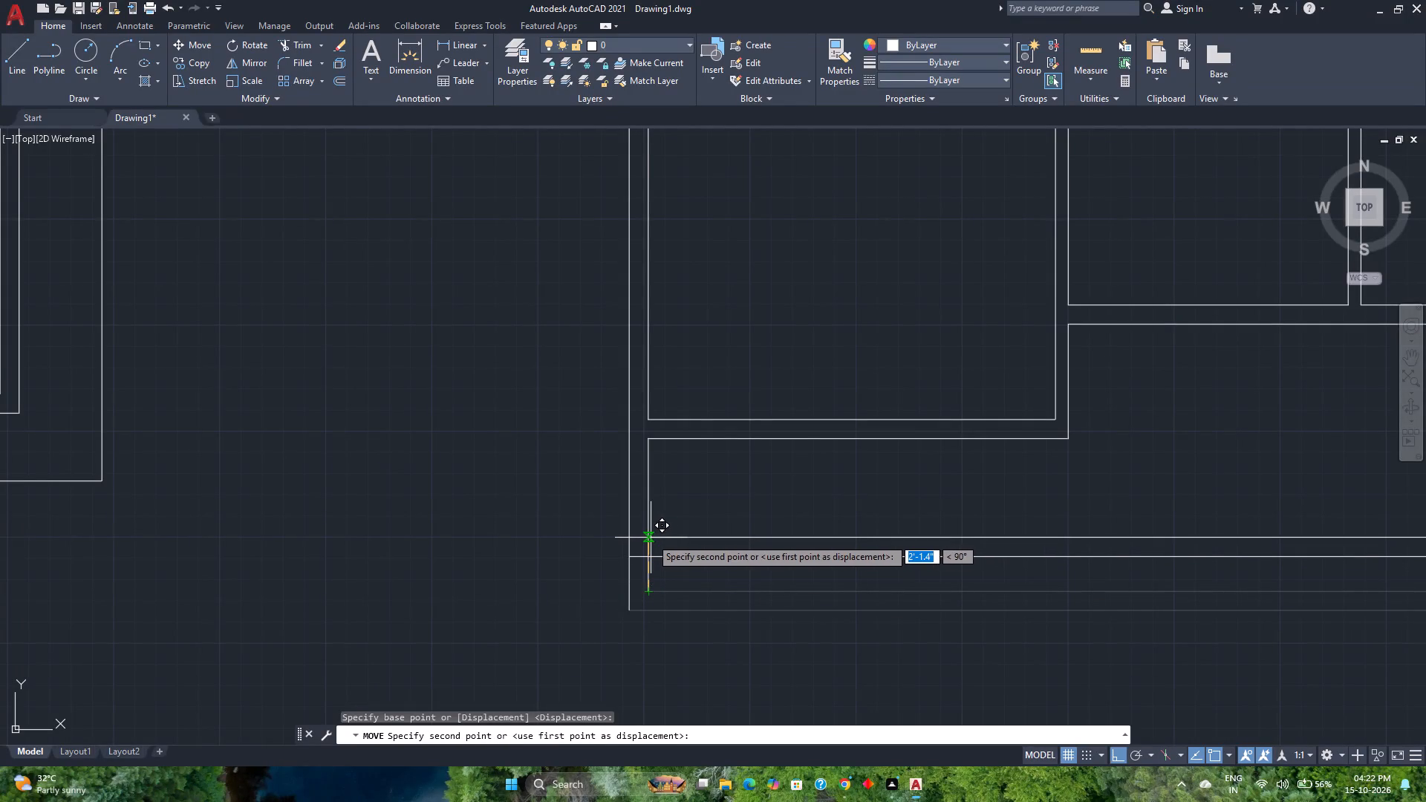
pyautogui.write("2'")
pyautogui.press('Return')
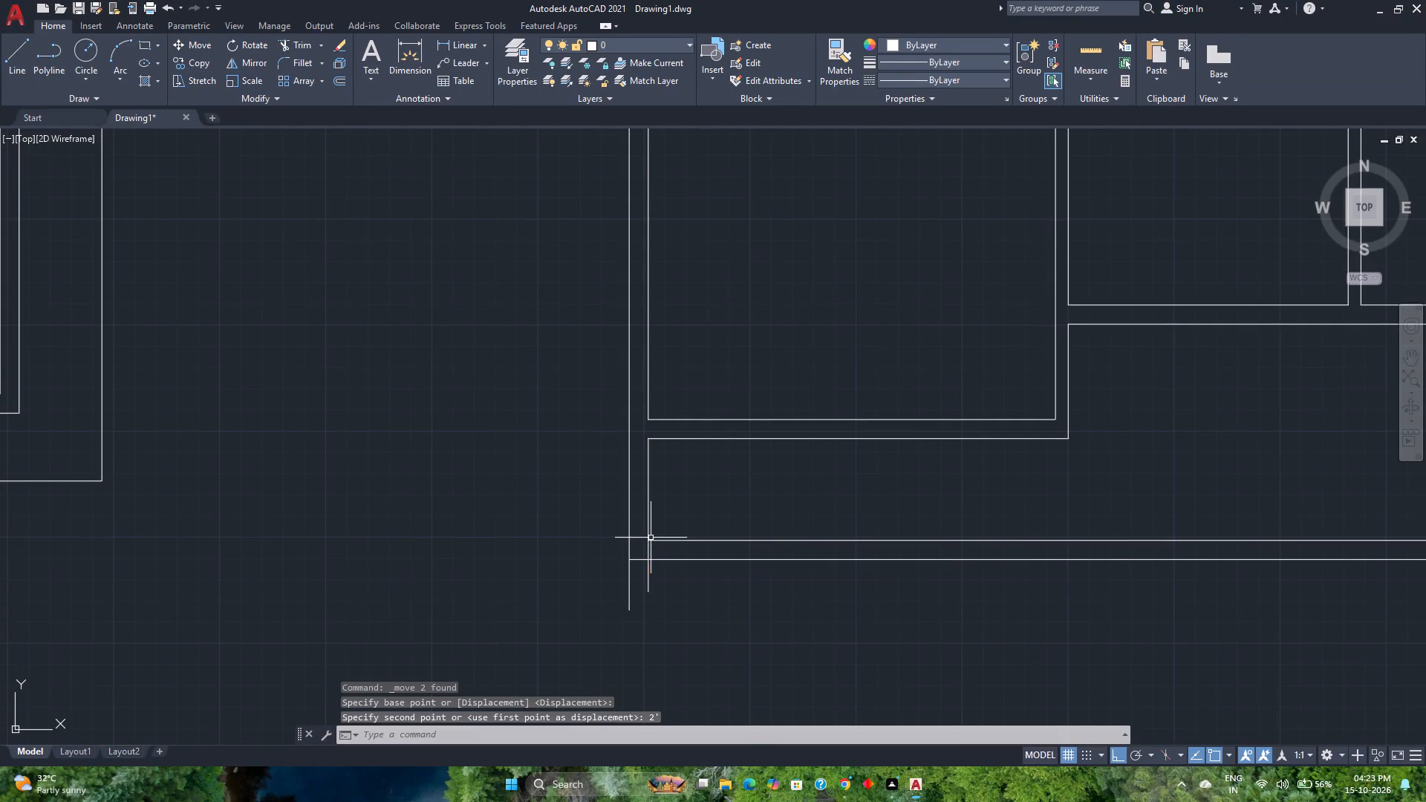
# Trim the side wall ends projecting below the second layout's raised bottom wall and clean up both bottom corners.
pyautogui.scroll(-1, 748, 626)
pyautogui.moveTo(746, 626); pyautogui.dragTo(613, 540, button='middle')
pyautogui.write('tr')
pyautogui.press('Return')
pyautogui.click(498, 518)
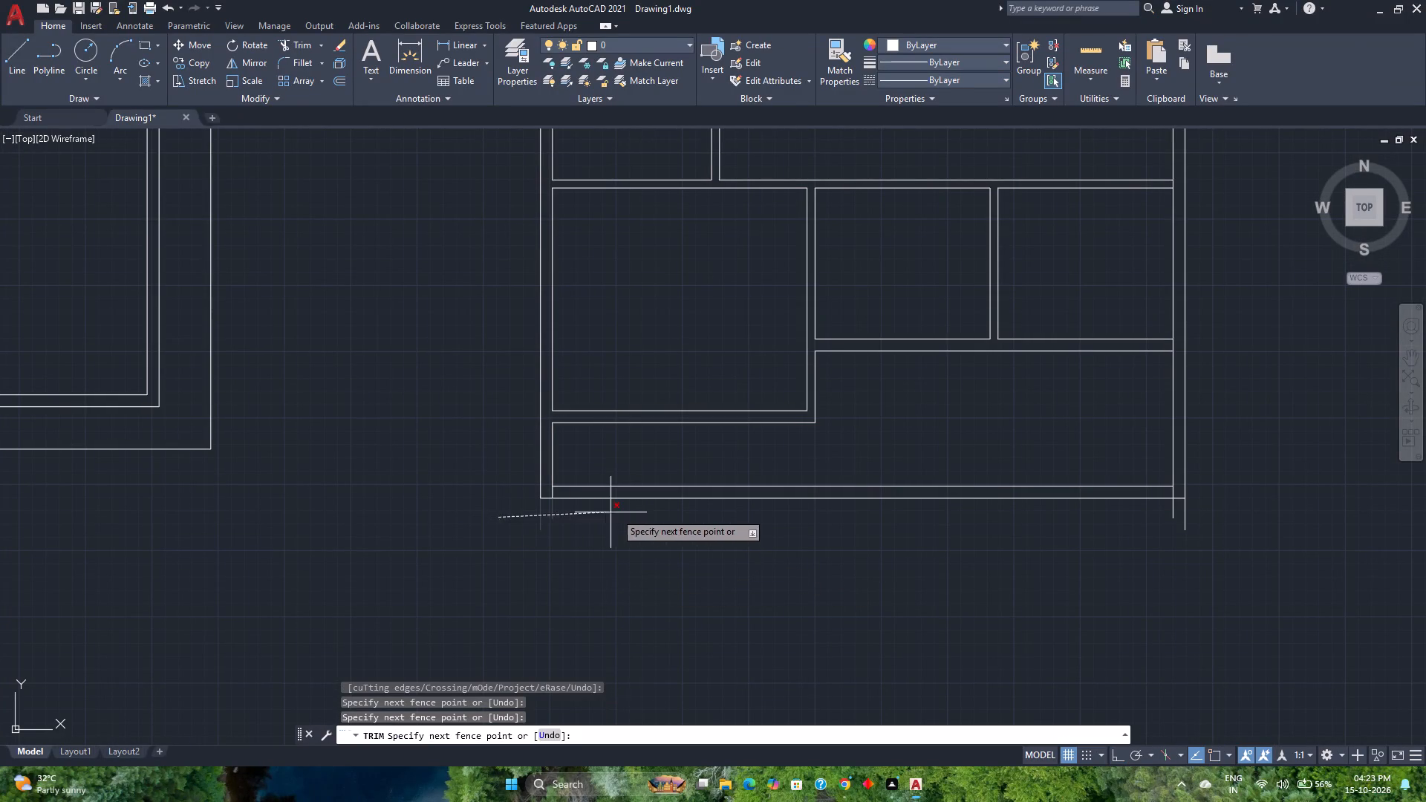
pyautogui.click(1259, 506)
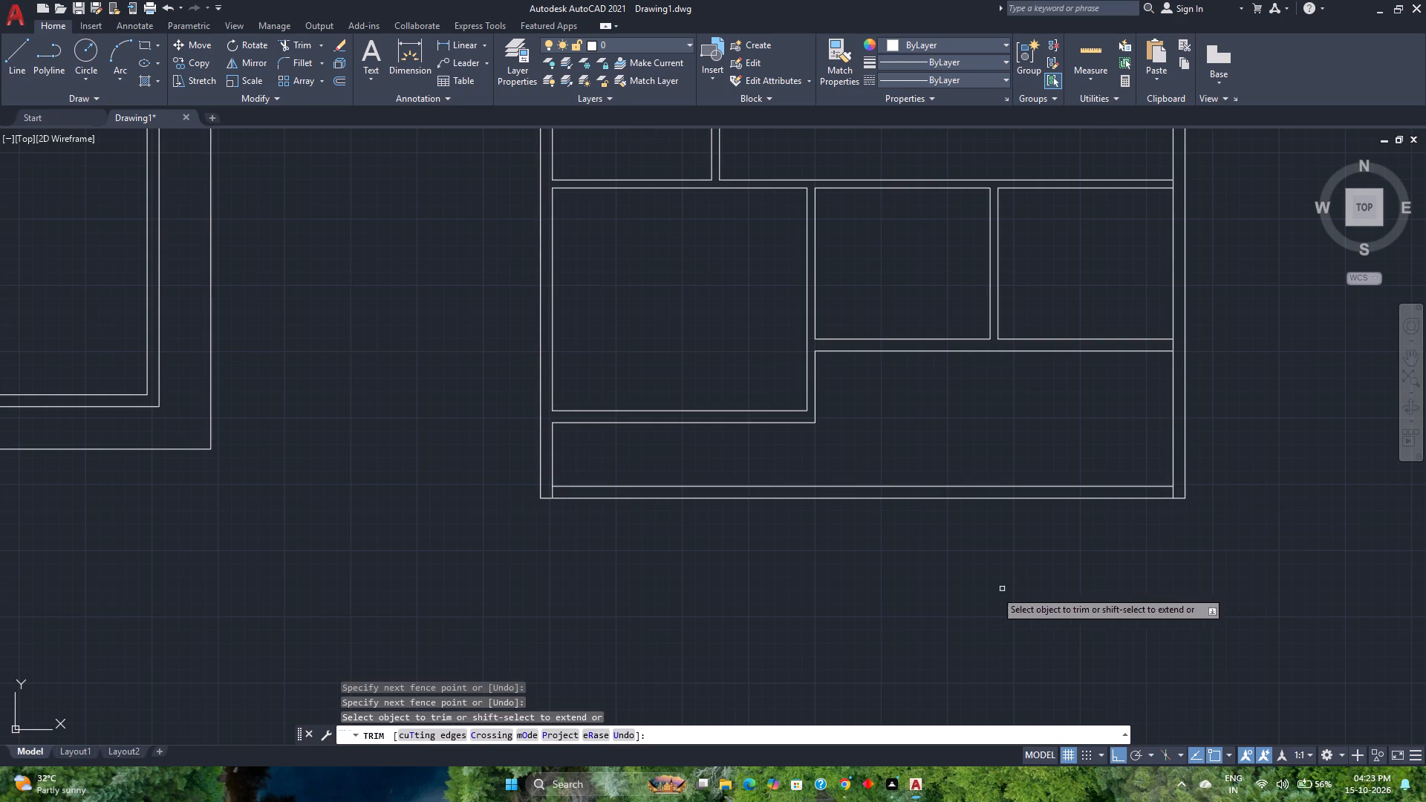
pyautogui.scroll(2, 550, 503)
pyautogui.click(542, 481)
pyautogui.click(579, 475)
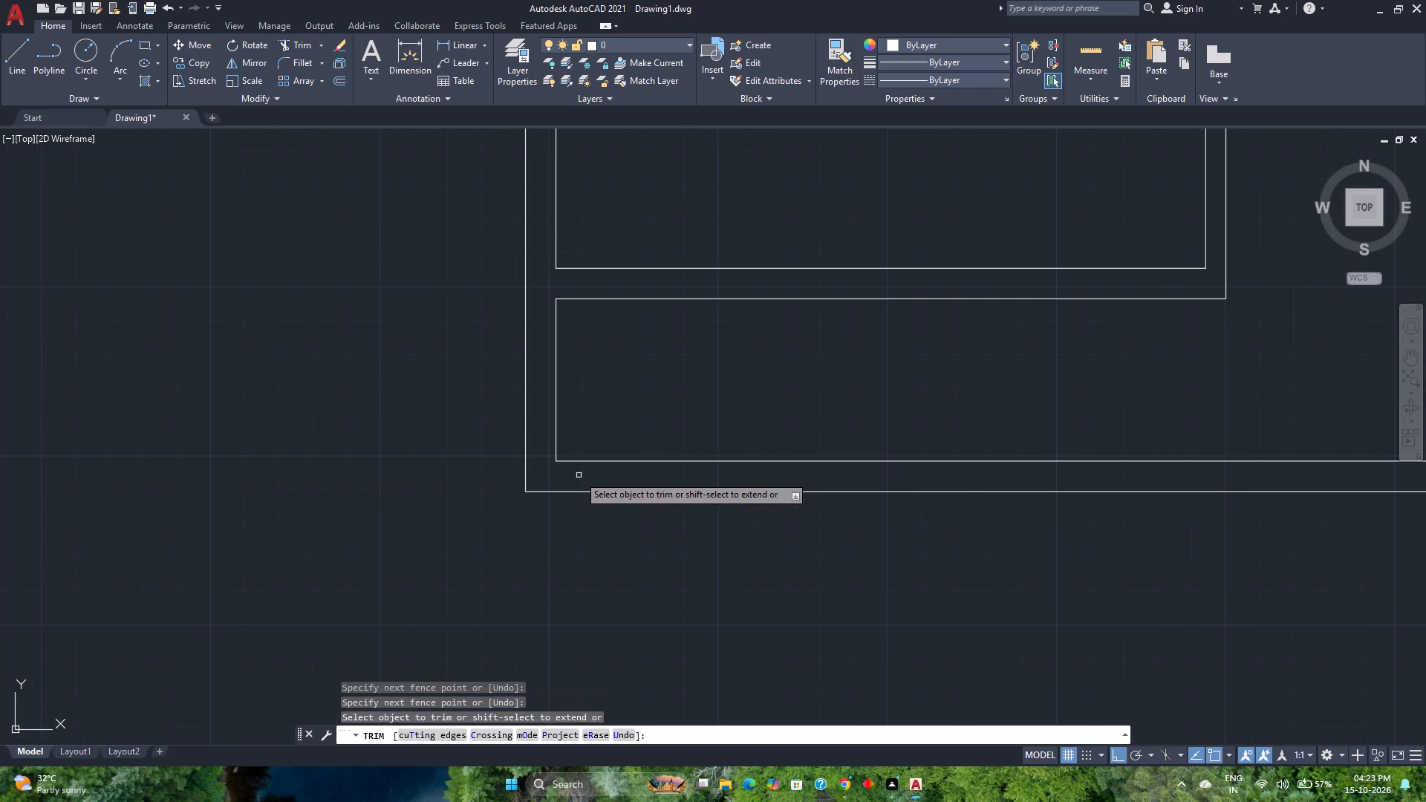
pyautogui.scroll(-3, 579, 475)
pyautogui.moveTo(898, 593); pyautogui.dragTo(750, 621, button='middle')
pyautogui.scroll(3, 813, 509)
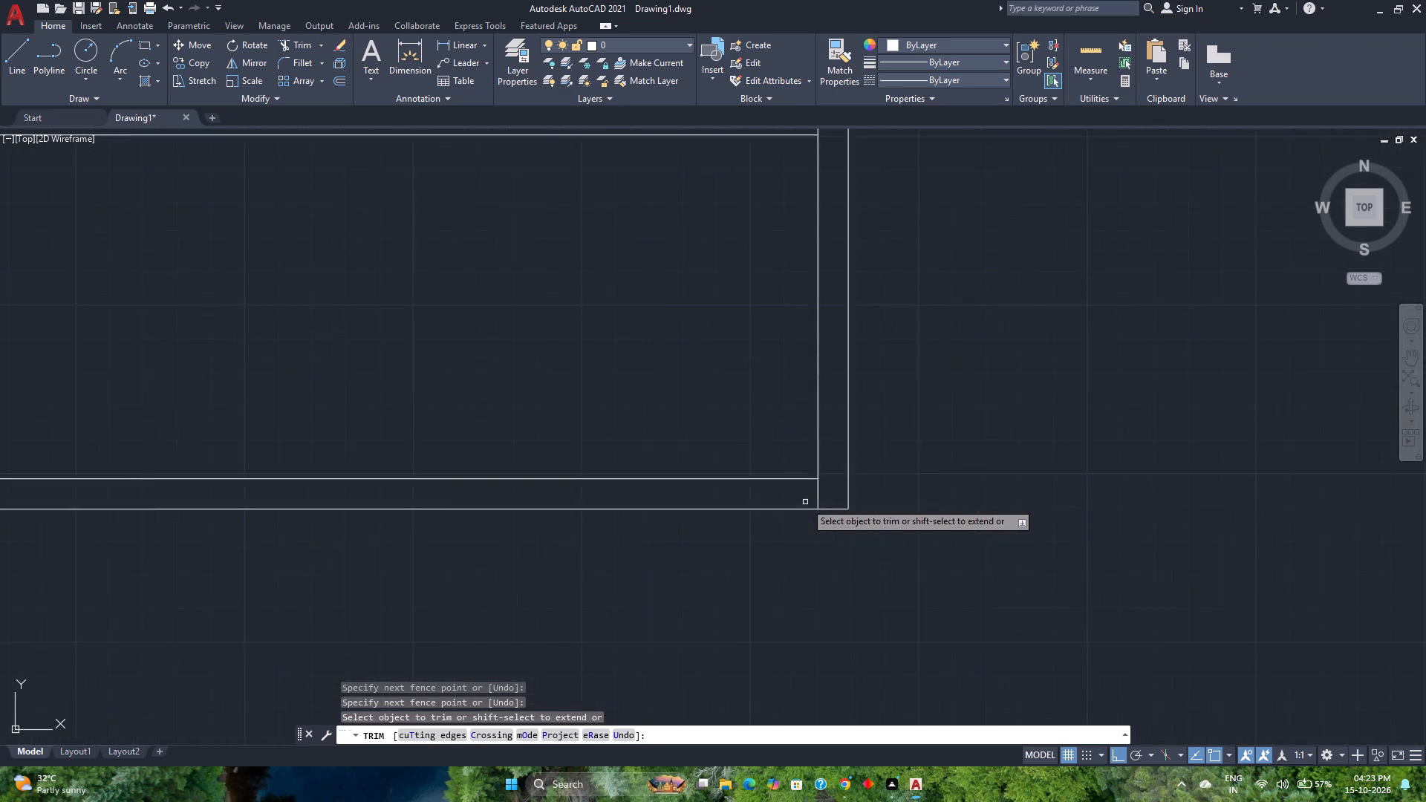
pyautogui.scroll(1, 805, 502)
pyautogui.click(805, 502)
pyautogui.click(828, 491)
# Trim the right wall's inner line where the second layout's three cross walls meet it, opening each junction.
pyautogui.scroll(-4, 836, 486)
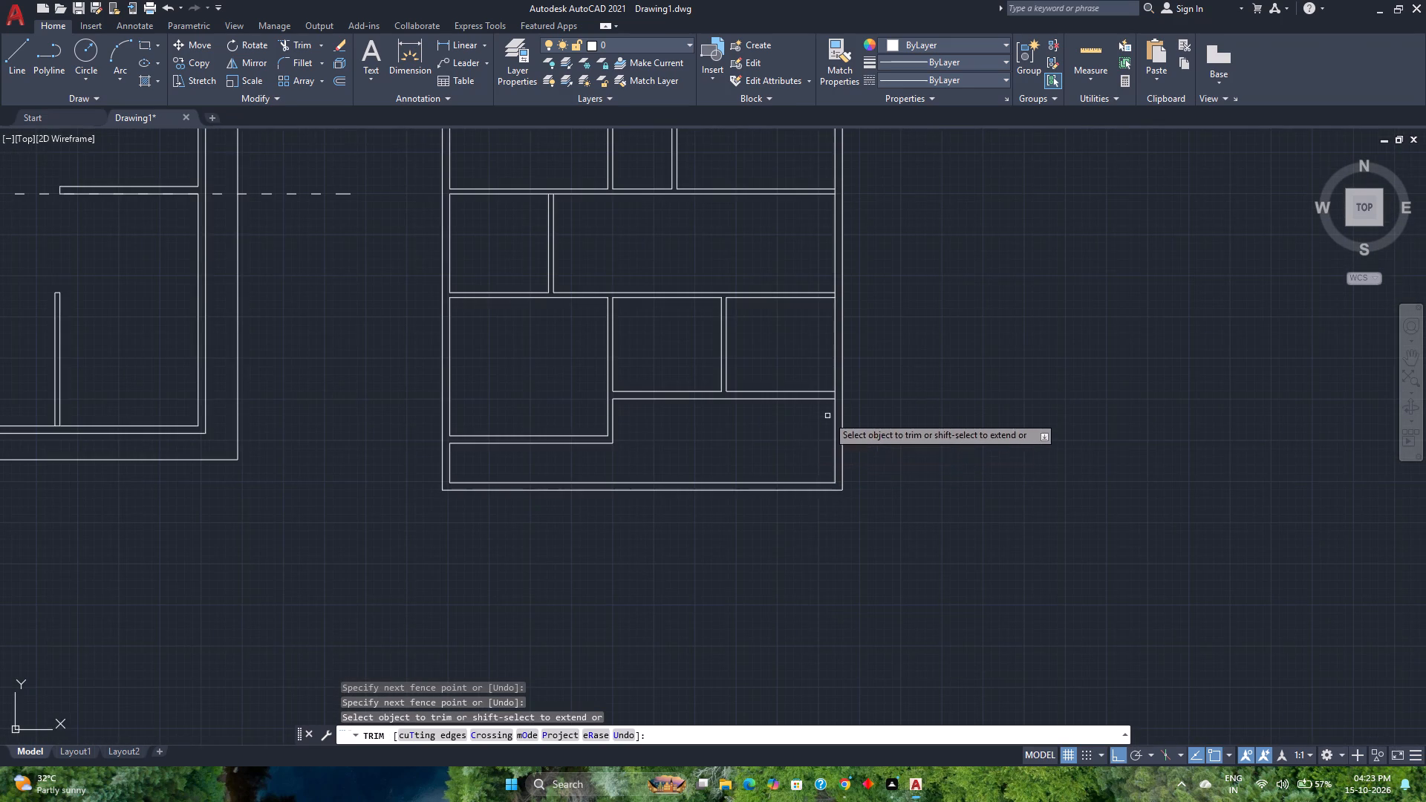
pyautogui.scroll(3, 855, 396)
pyautogui.click(721, 387)
pyautogui.click(784, 388)
pyautogui.scroll(-5, 784, 388)
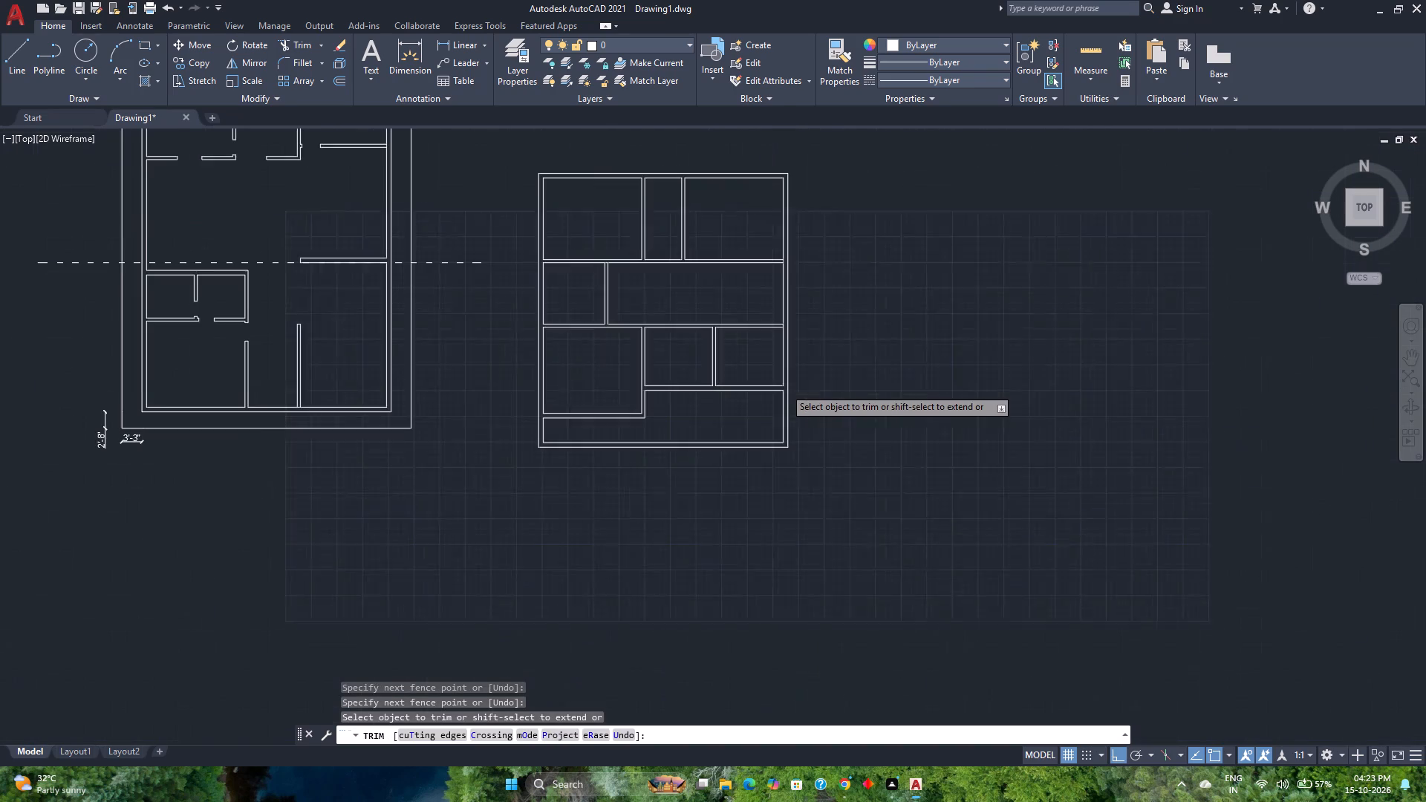
pyautogui.scroll(3, 762, 340)
pyautogui.scroll(3, 836, 286)
pyautogui.click(837, 286)
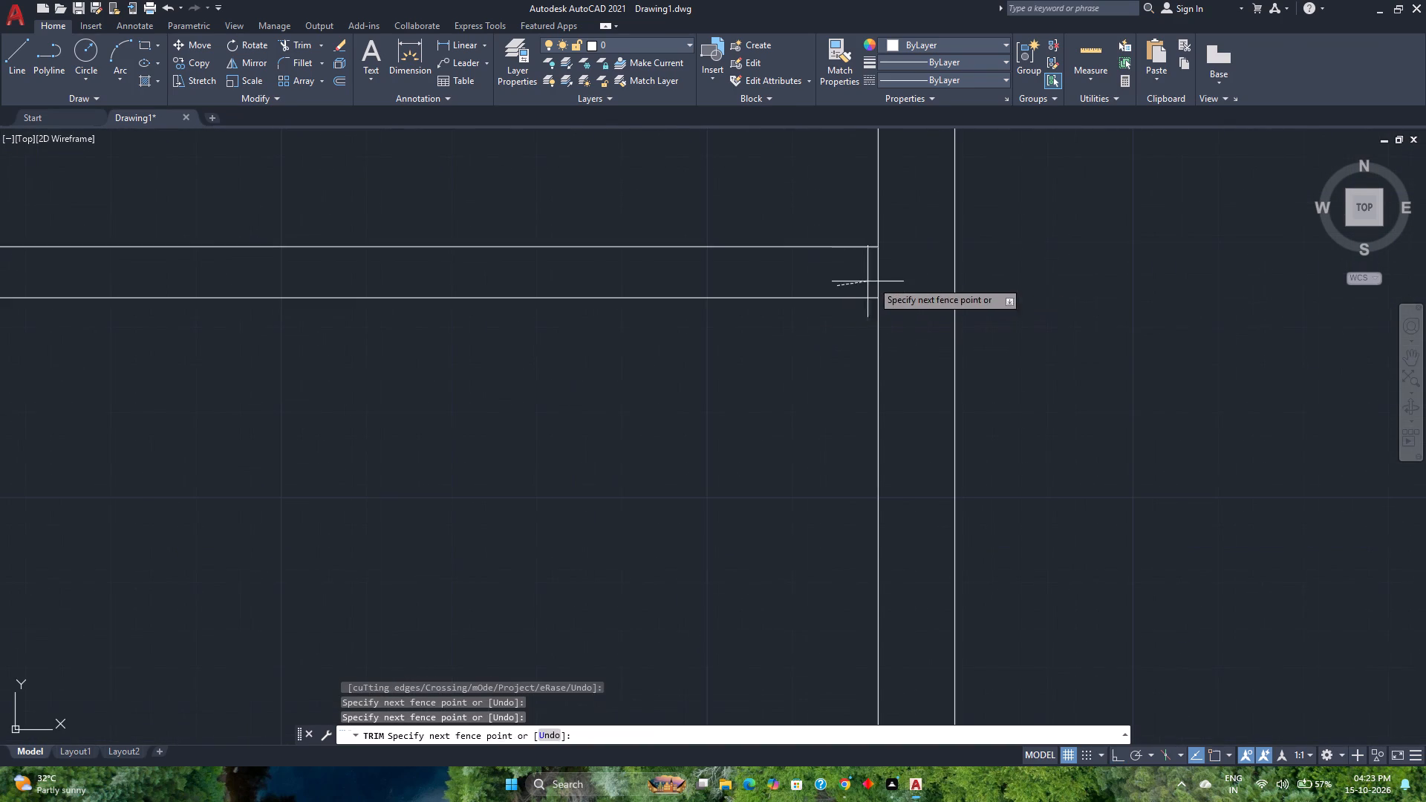
pyautogui.click(891, 278)
pyautogui.scroll(-5, 887, 316)
pyautogui.moveTo(863, 383); pyautogui.dragTo(783, 582, button='middle')
pyautogui.scroll(3, 812, 381)
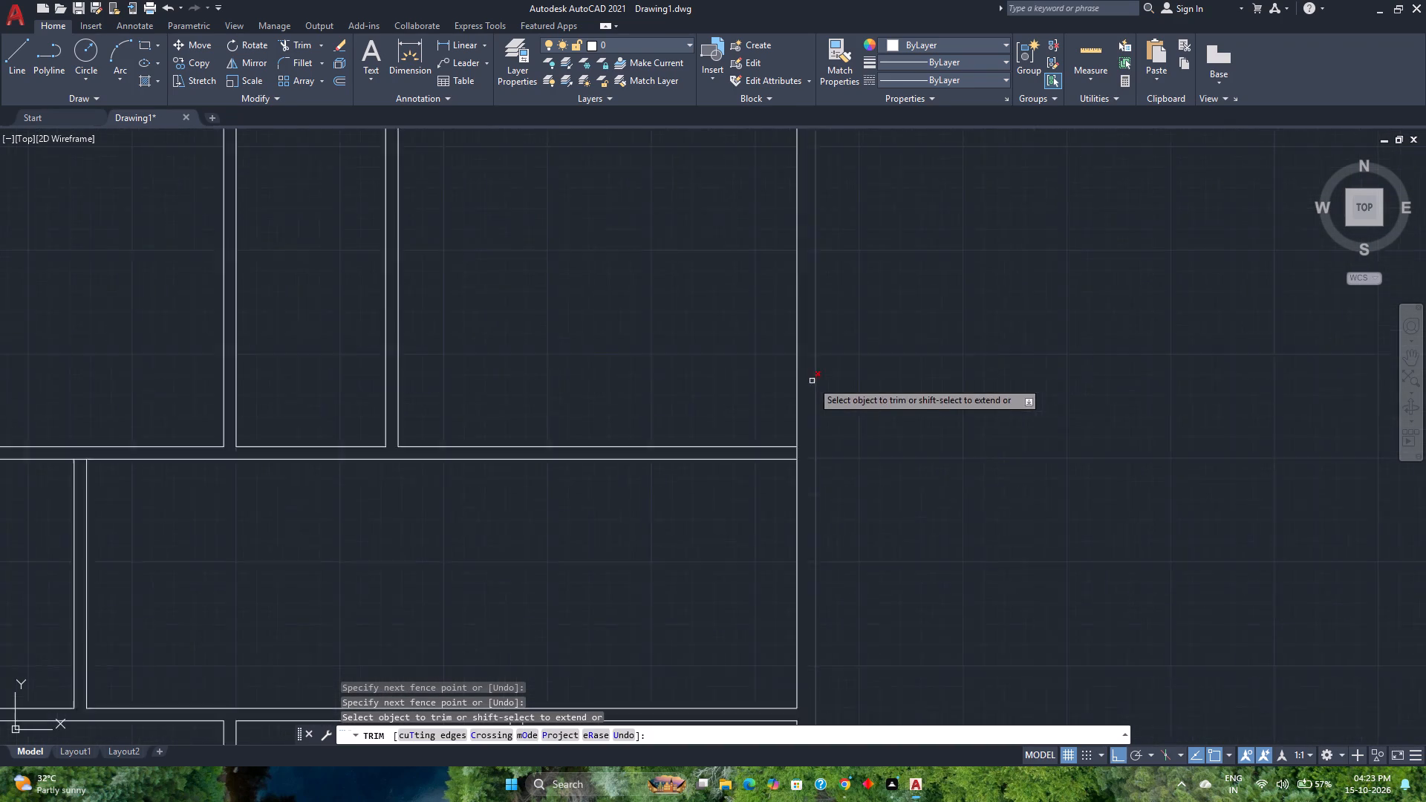
pyautogui.click(772, 494)
pyautogui.click(792, 495)
pyautogui.scroll(-4, 792, 495)
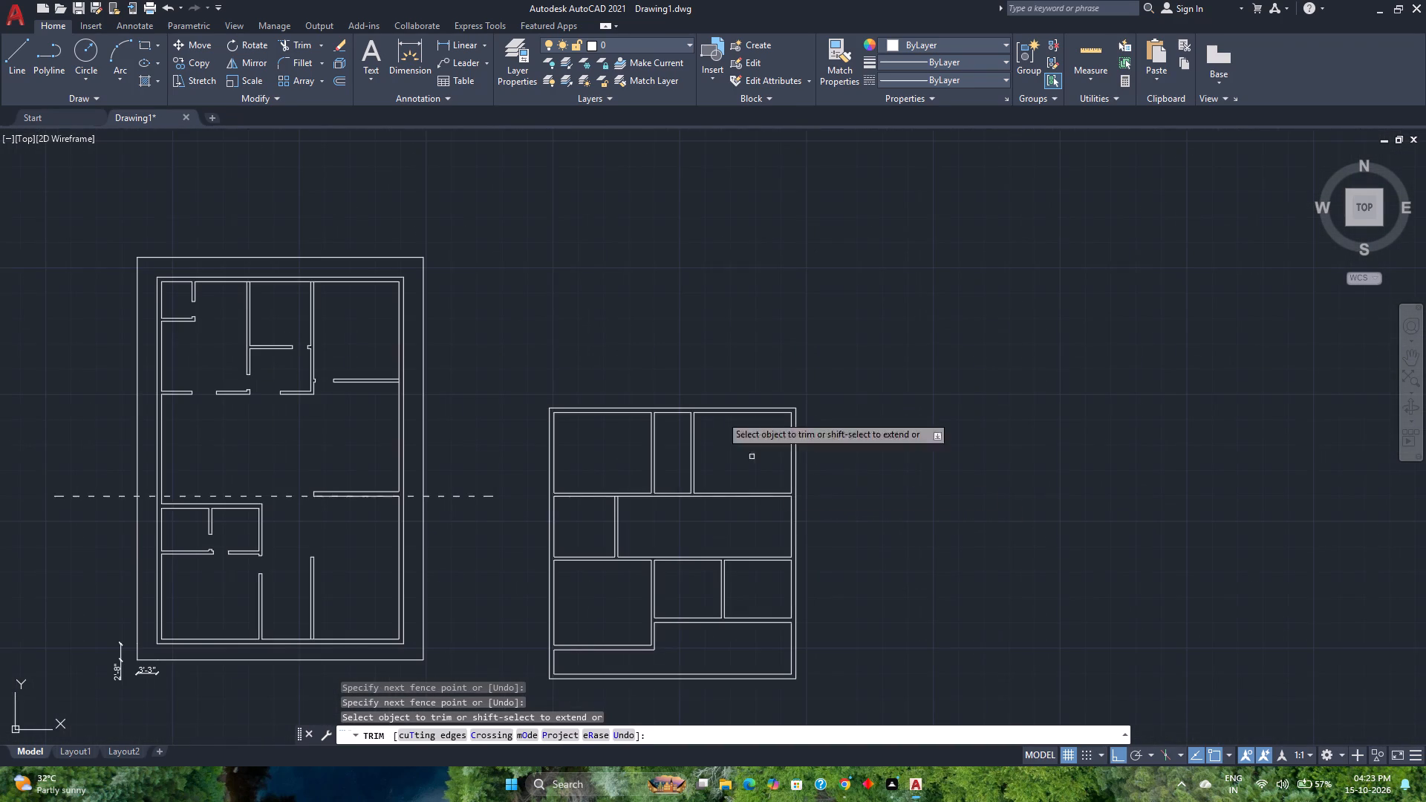
pyautogui.press('space')
# Check the overall outer widths of the second layout and the original plan along their bottom walls, without placing dimensions.
pyautogui.moveTo(660, 547); pyautogui.dragTo(720, 426, button='middle')
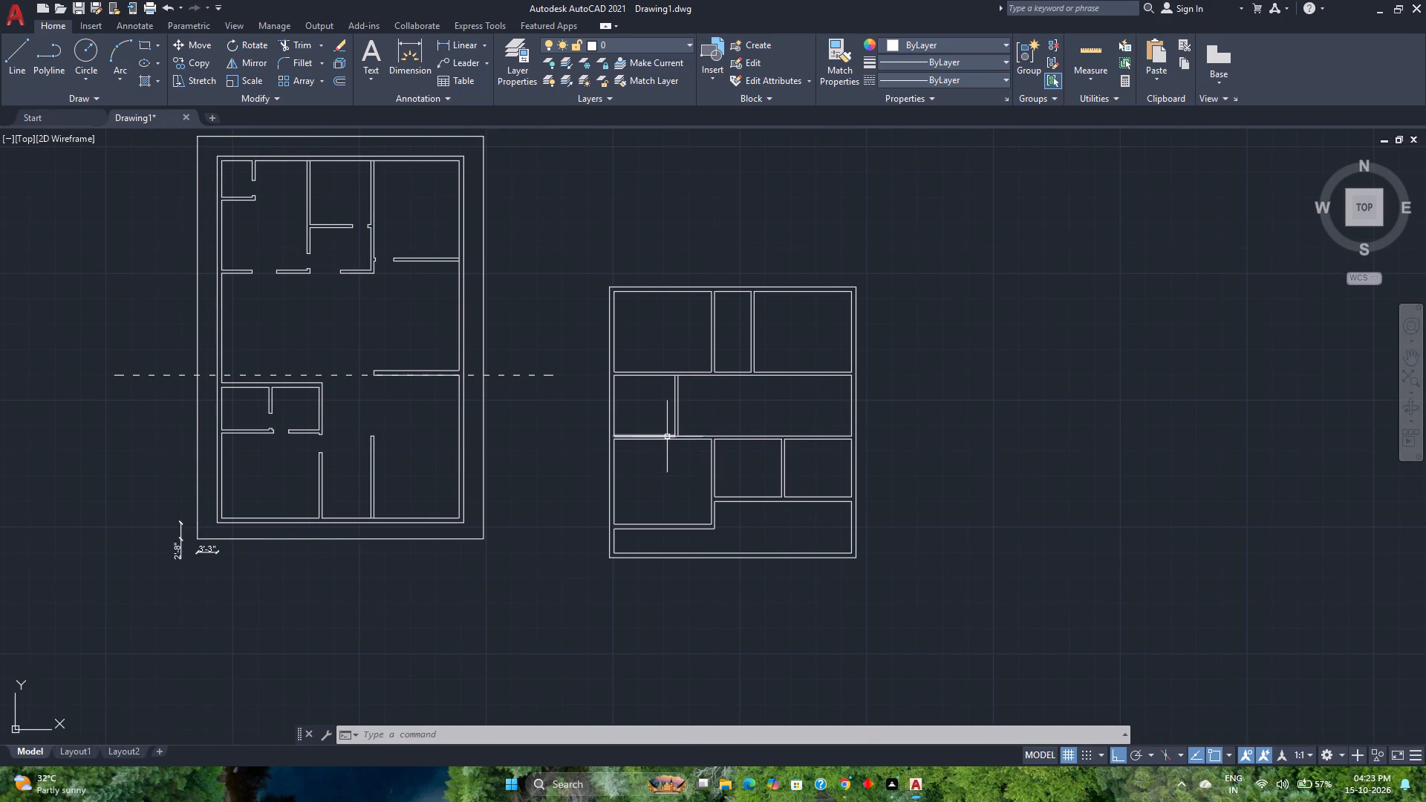
pyautogui.click(397, 62)
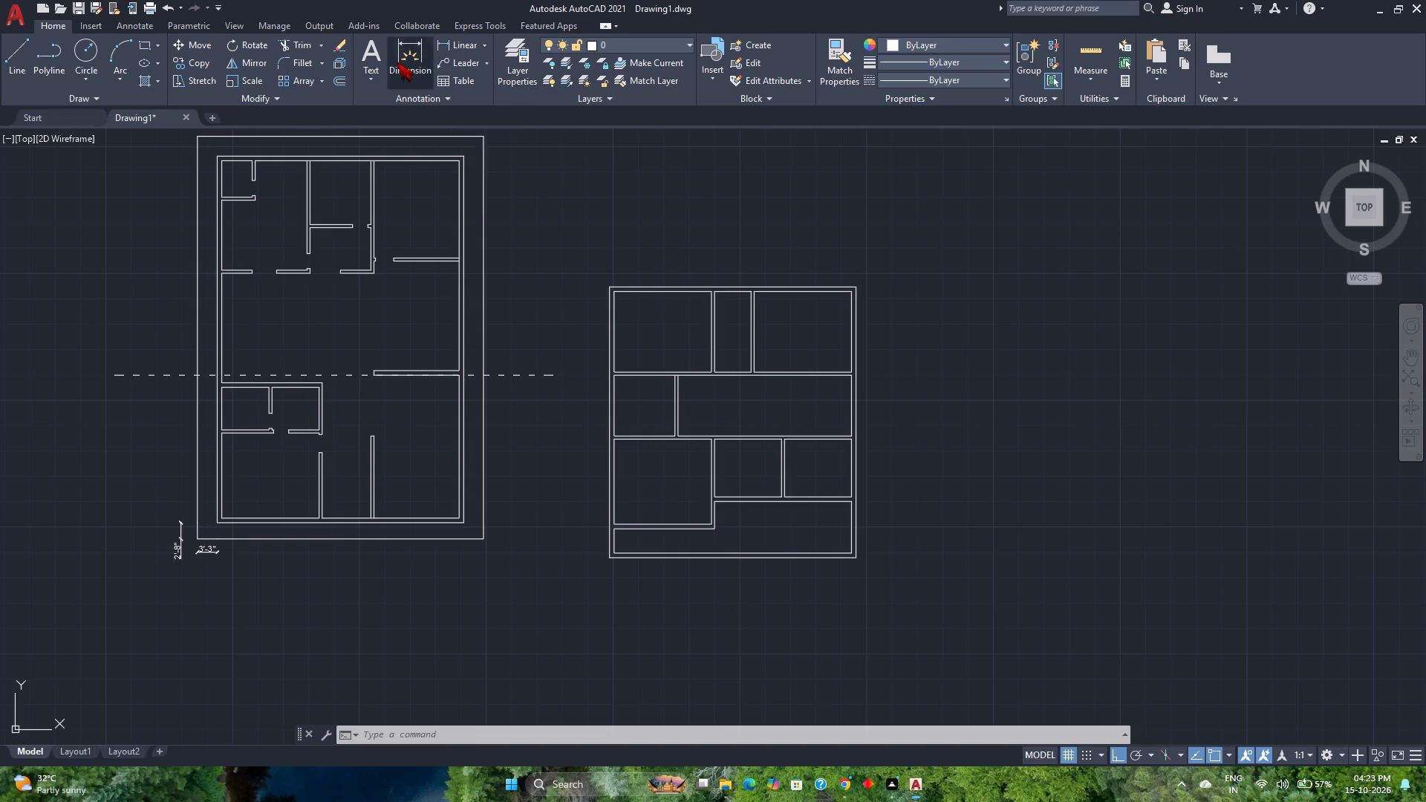
pyautogui.click(710, 559)
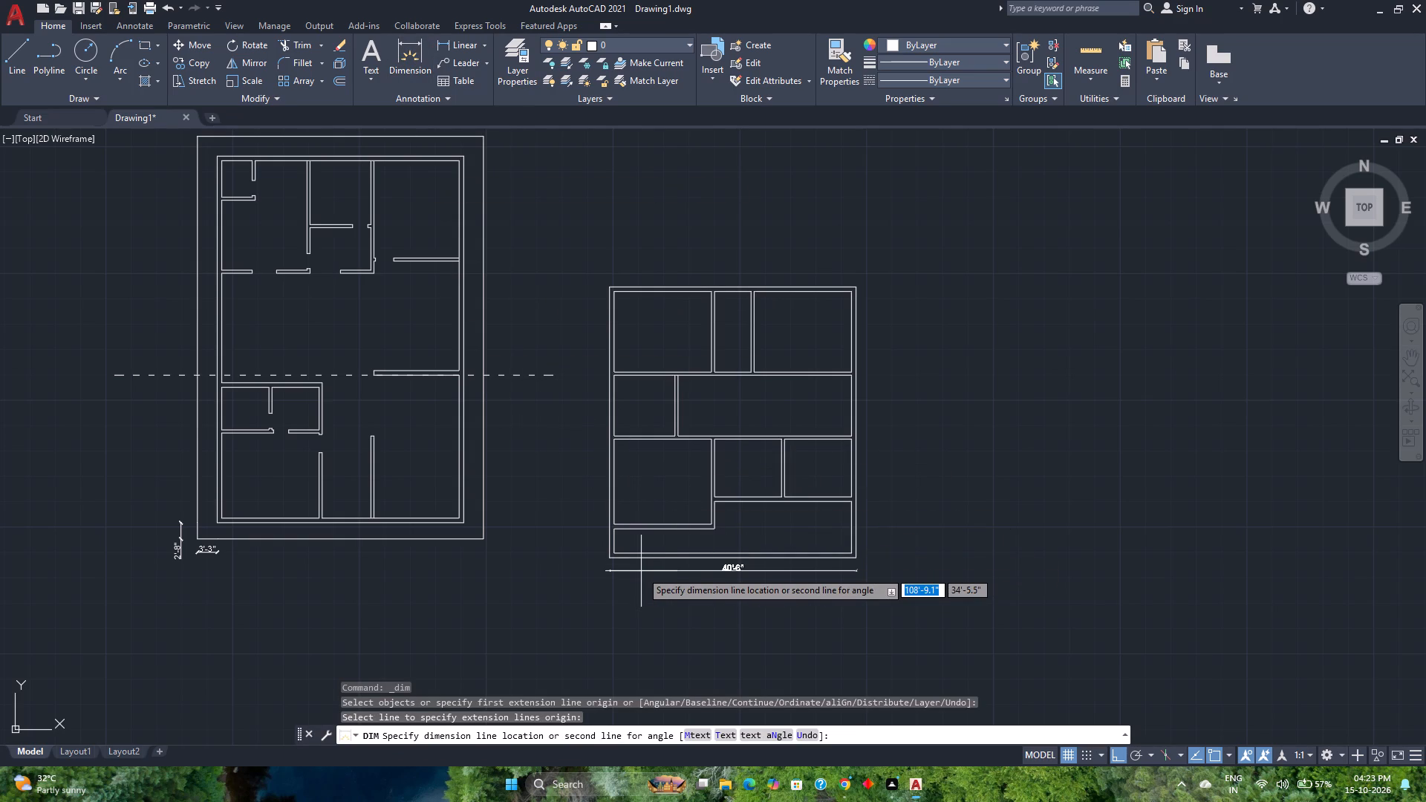
pyautogui.press('Escape')
pyautogui.press('space')
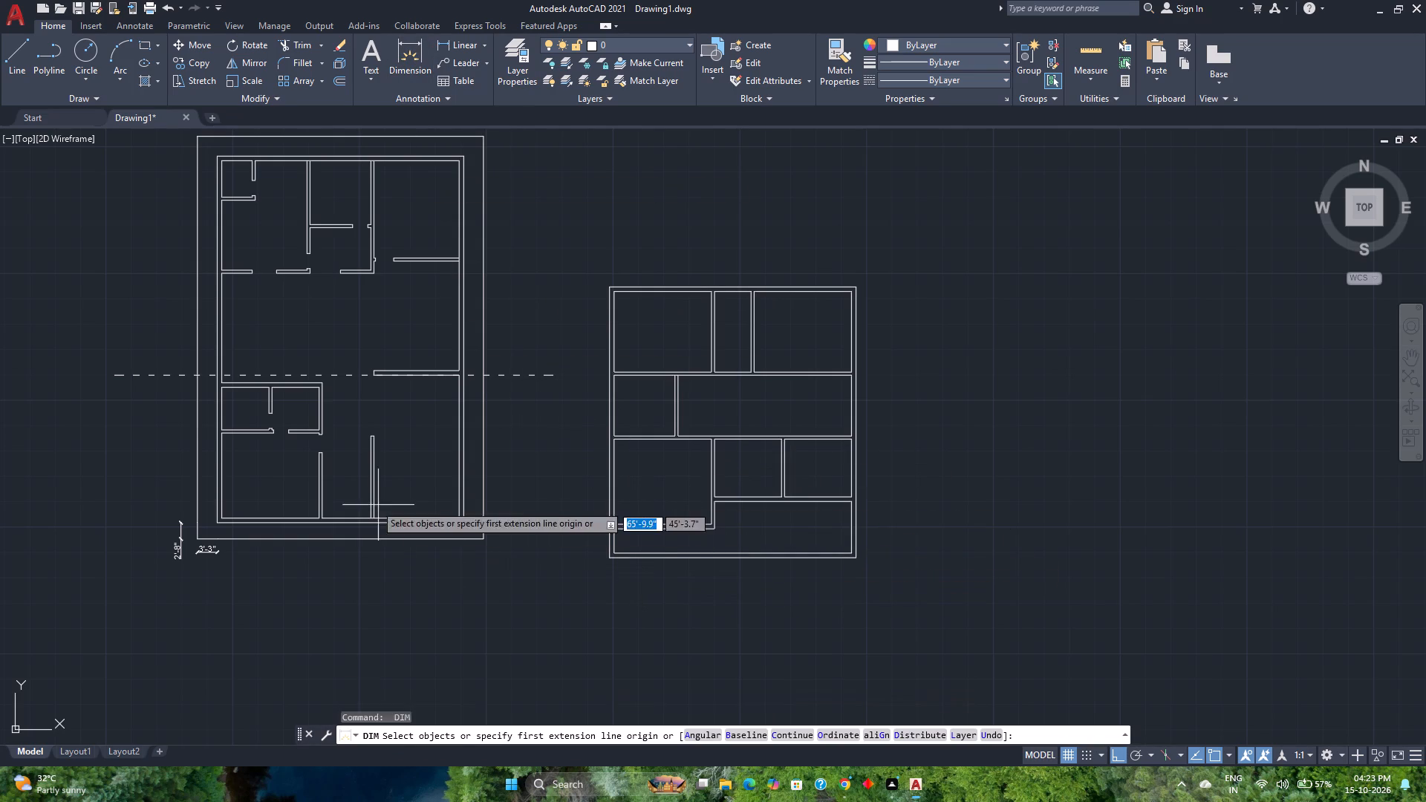
pyautogui.scroll(2, 315, 528)
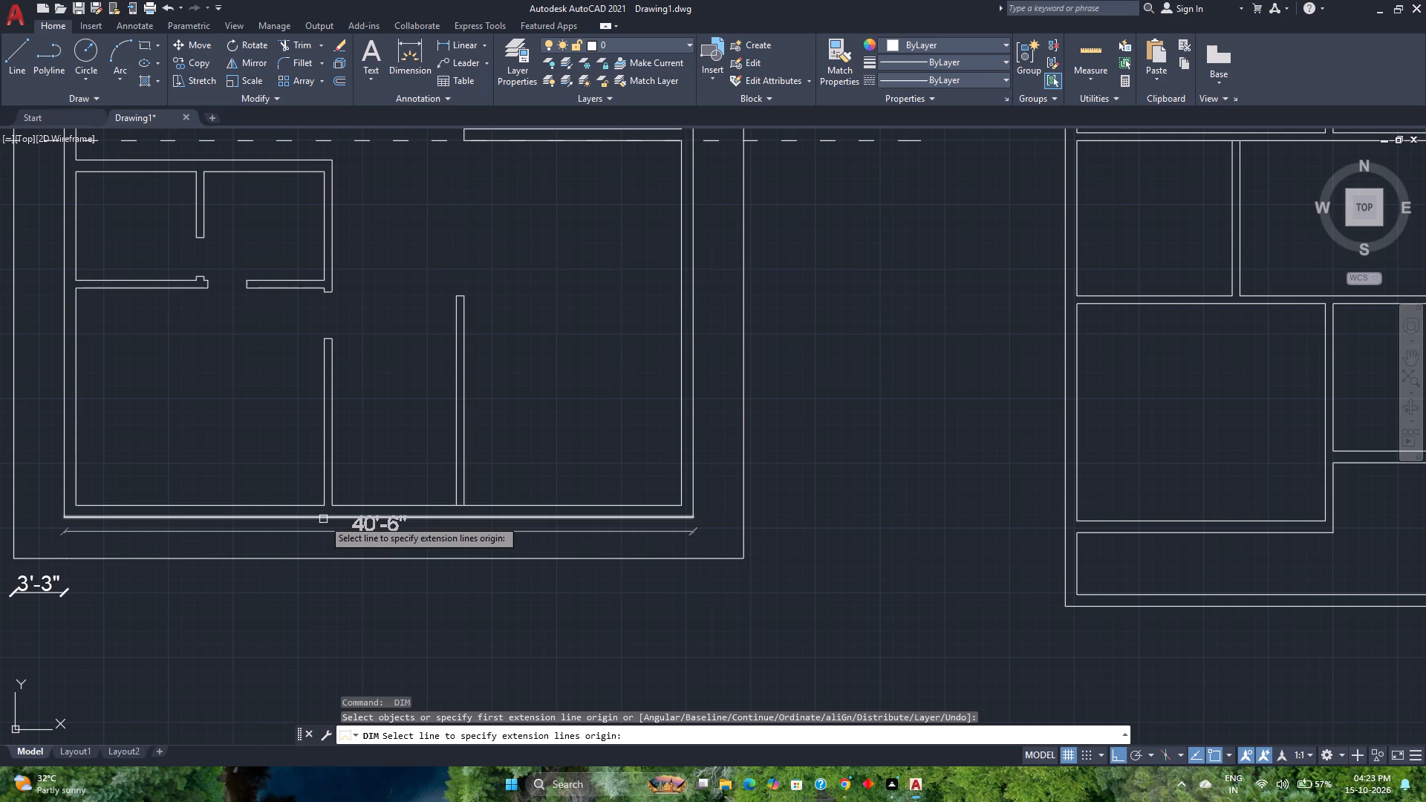
pyautogui.press('Escape')
pyautogui.scroll(-1, 325, 525)
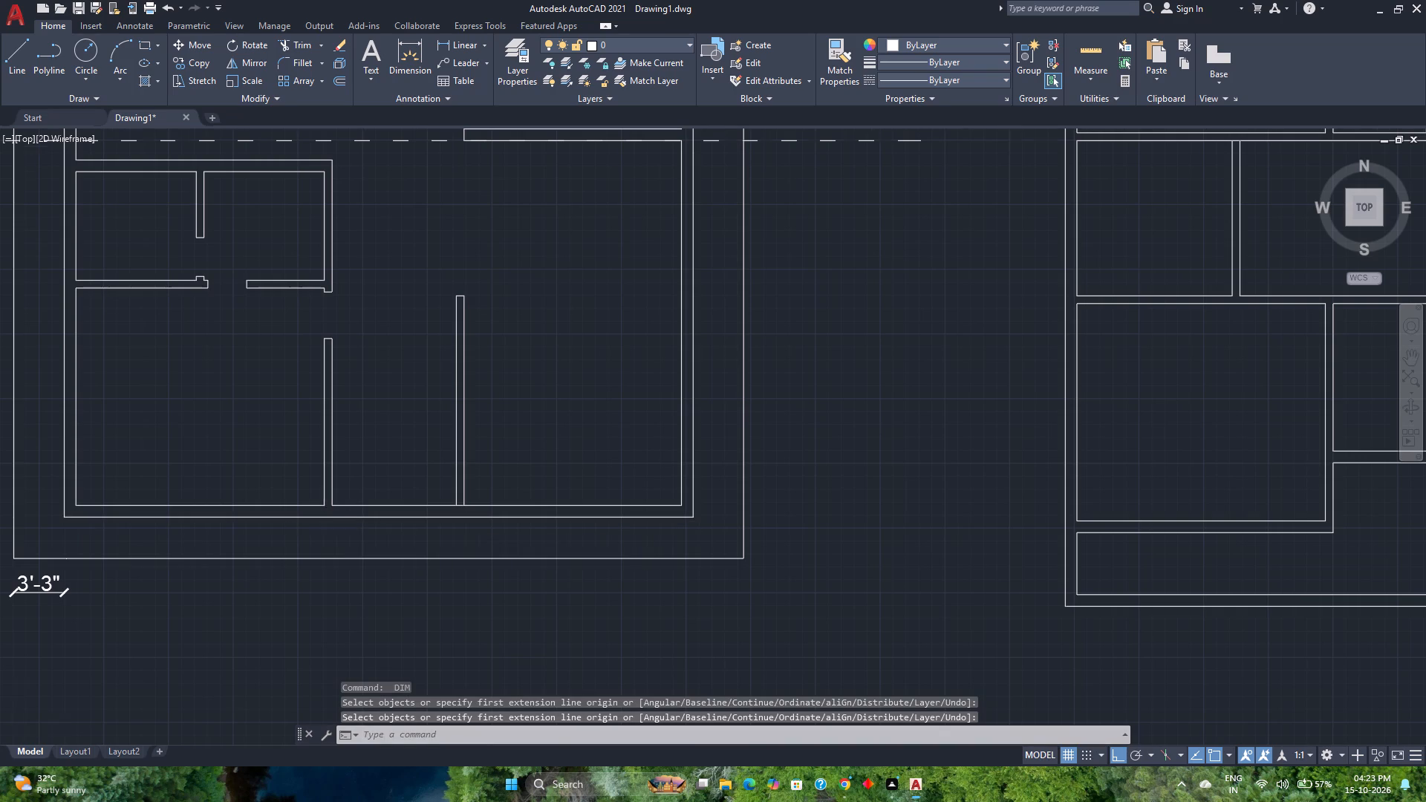
pyautogui.scroll(-1, 325, 525)
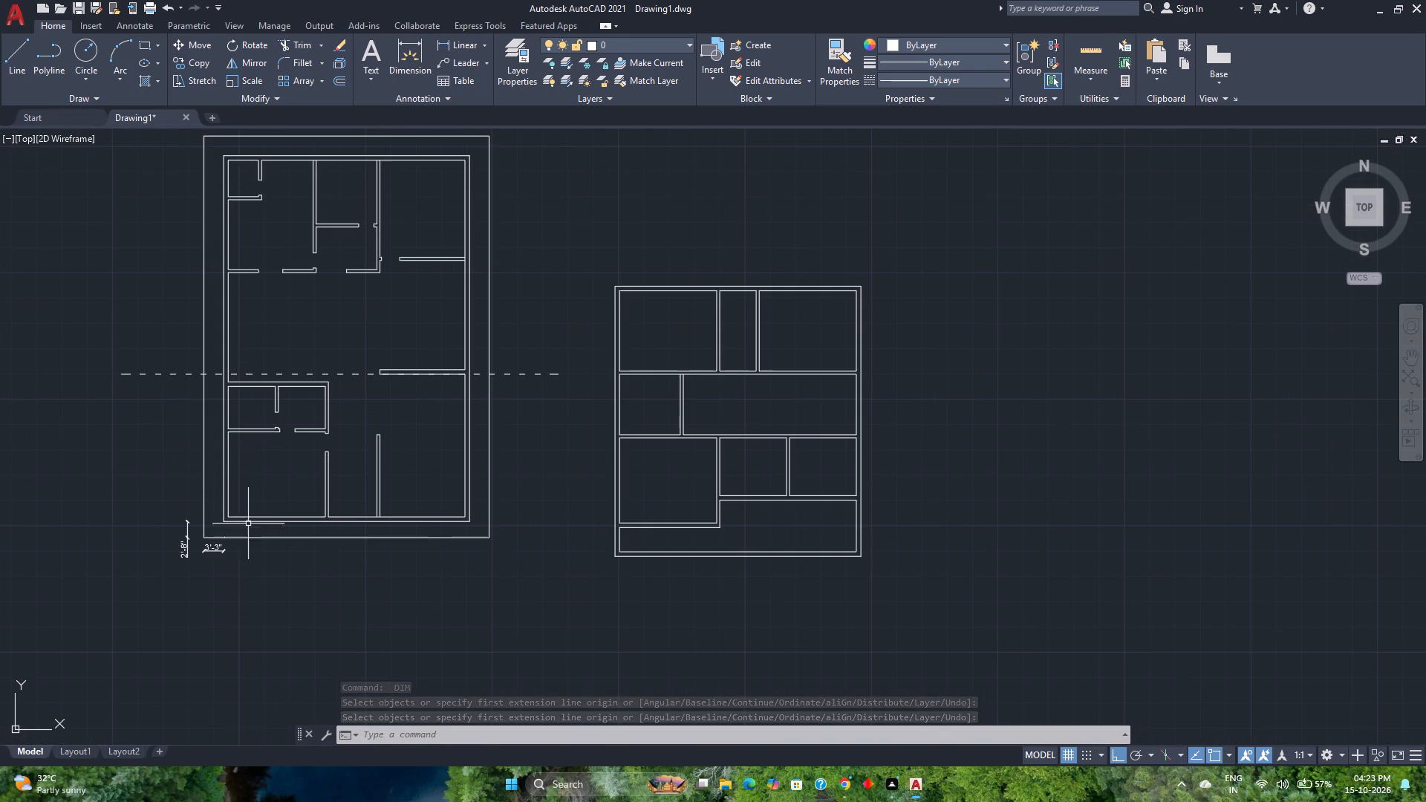
# Copy the dashed line straight up to the original plan's upper left outer wall corner, using its left outer wall intersection as base point.
pyautogui.moveTo(649, 541); pyautogui.dragTo(533, 558, button='middle')
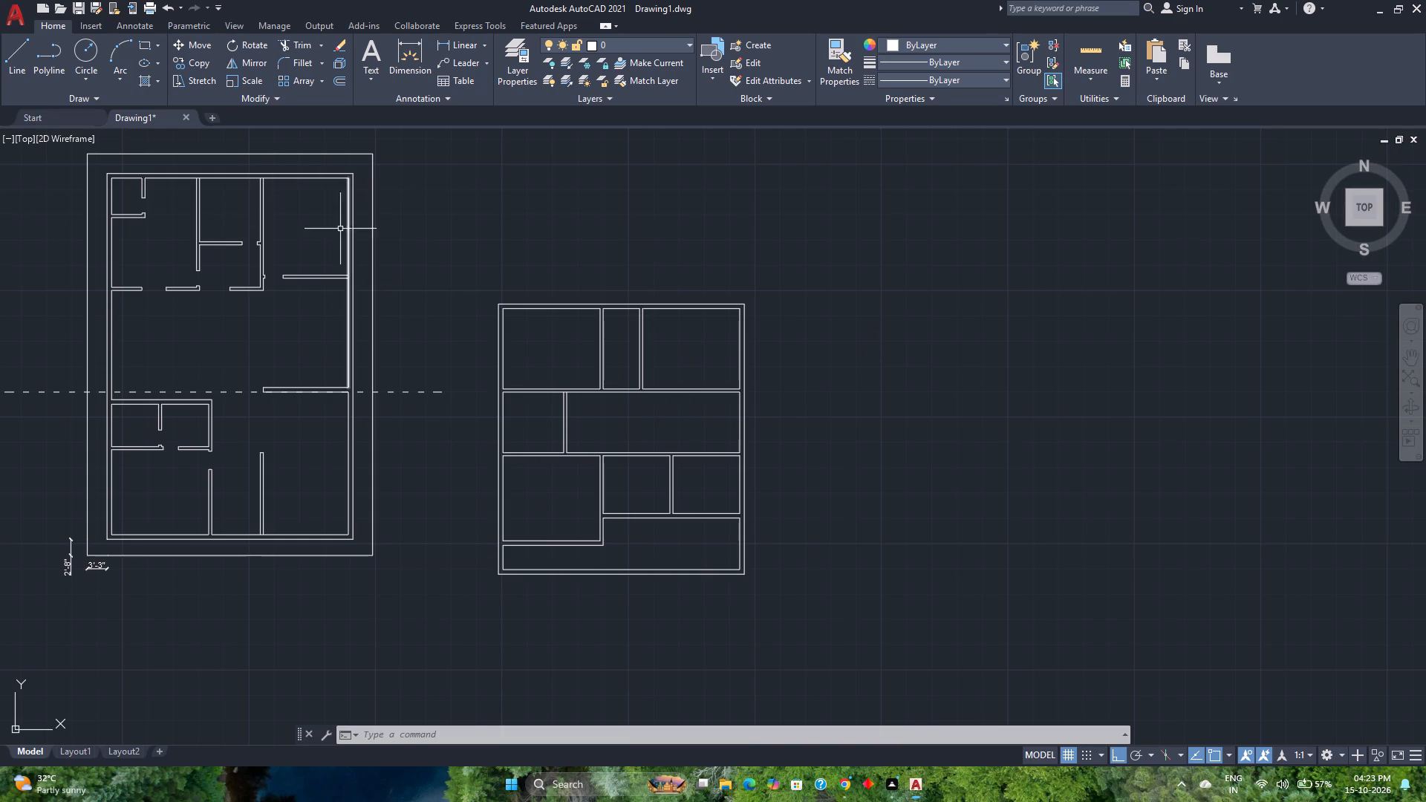
pyautogui.click(420, 394)
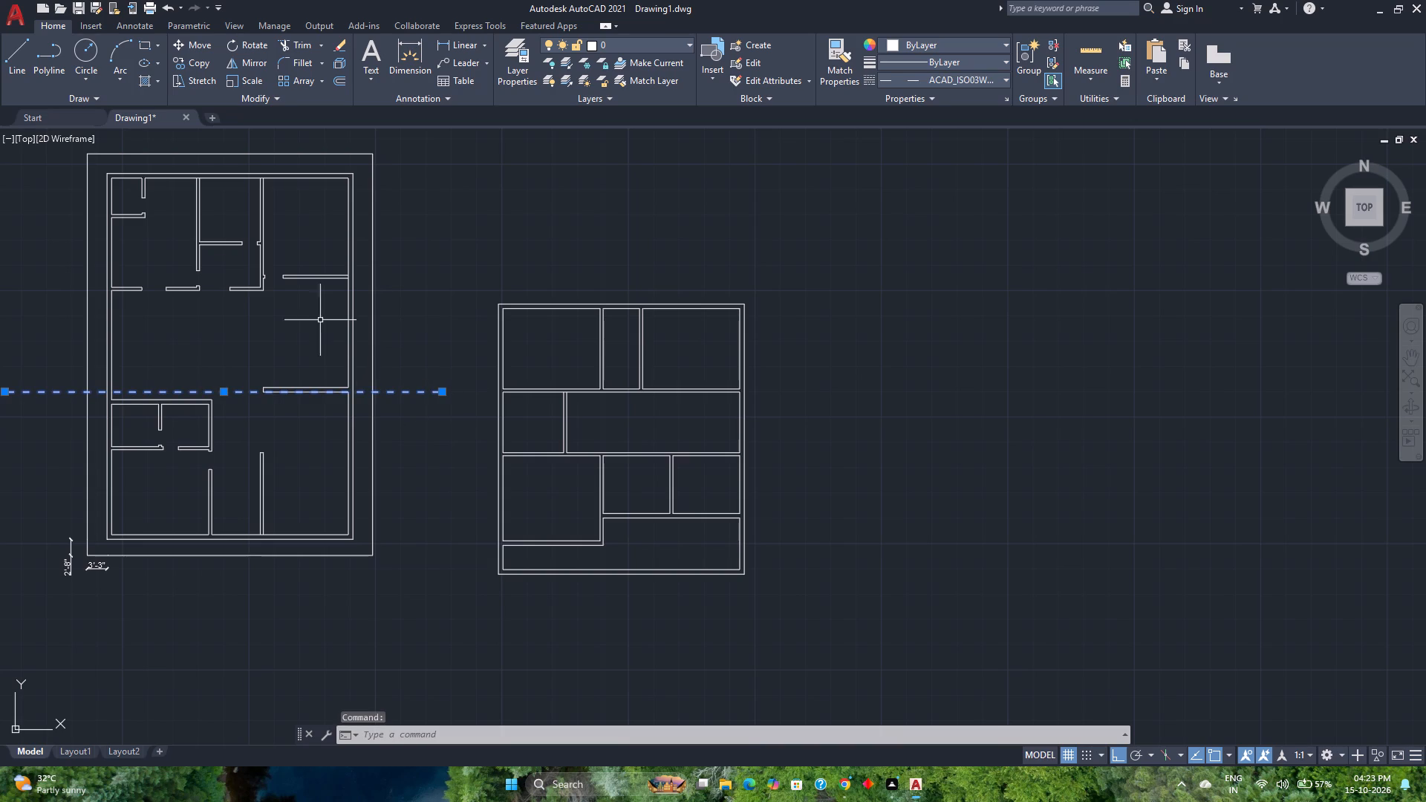
pyautogui.click(192, 68)
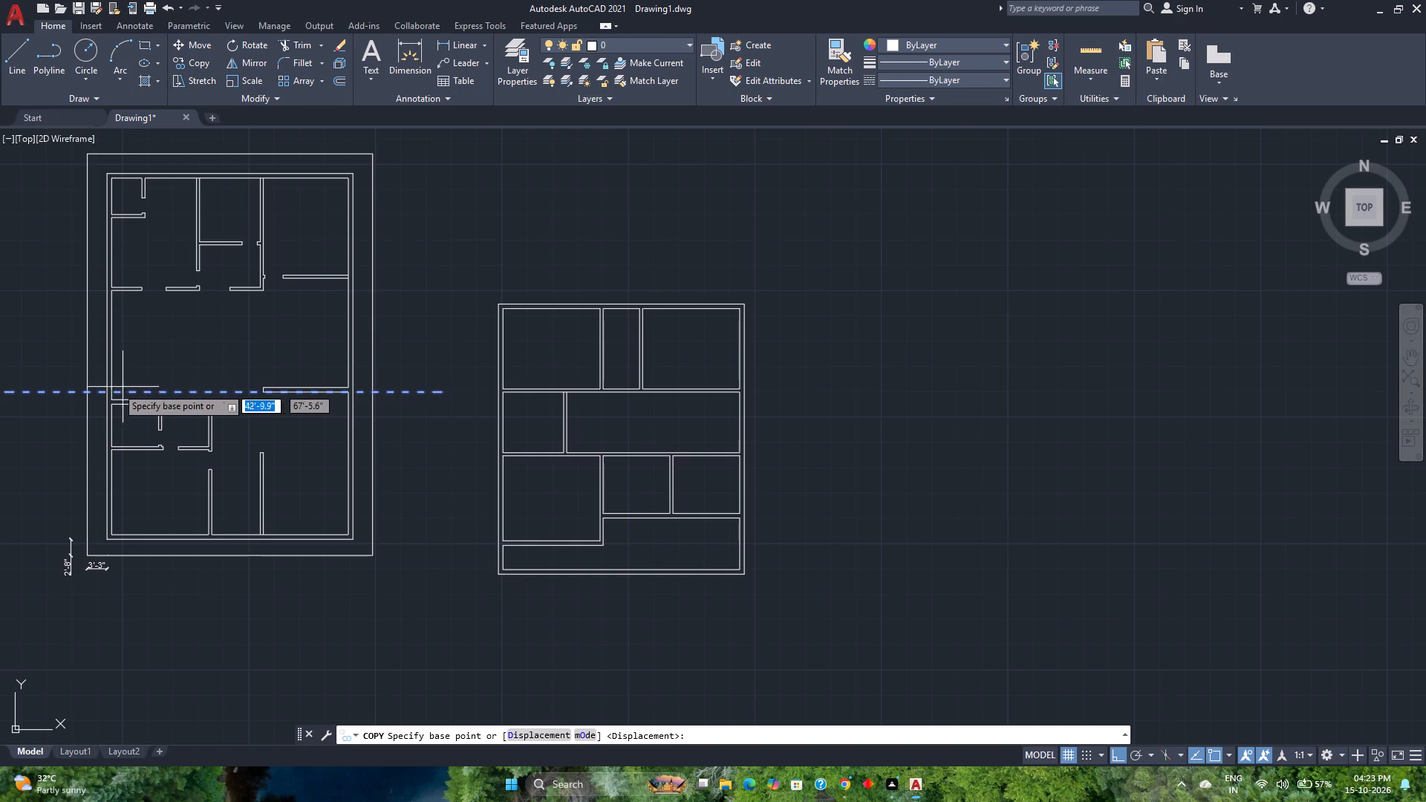
pyautogui.moveTo(111, 389); pyautogui.dragTo(317, 376, button='middle')
pyautogui.scroll(3, 317, 383)
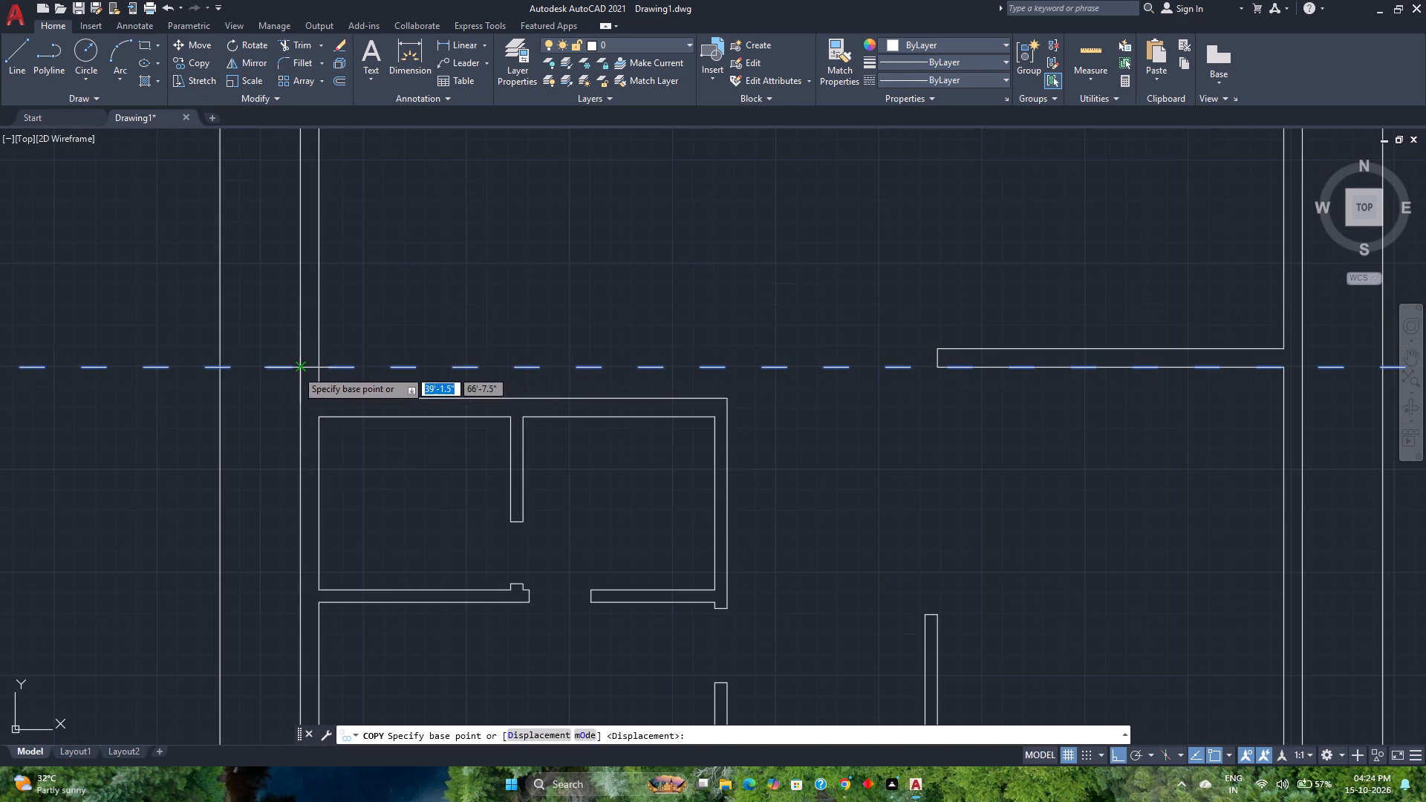
pyautogui.click(296, 366)
pyautogui.scroll(-4, 296, 345)
pyautogui.moveTo(296, 345); pyautogui.dragTo(298, 395, button='middle')
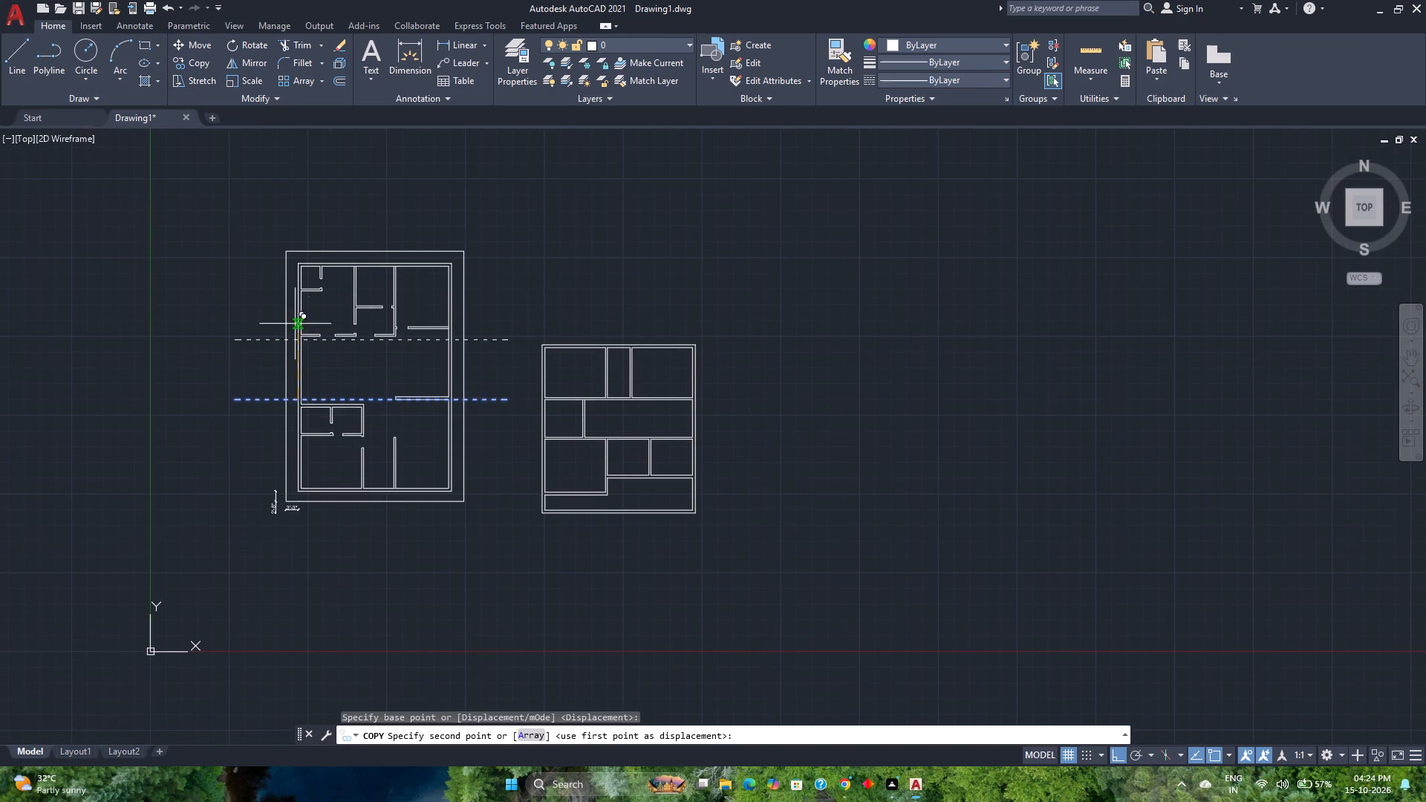
pyautogui.scroll(5, 299, 265)
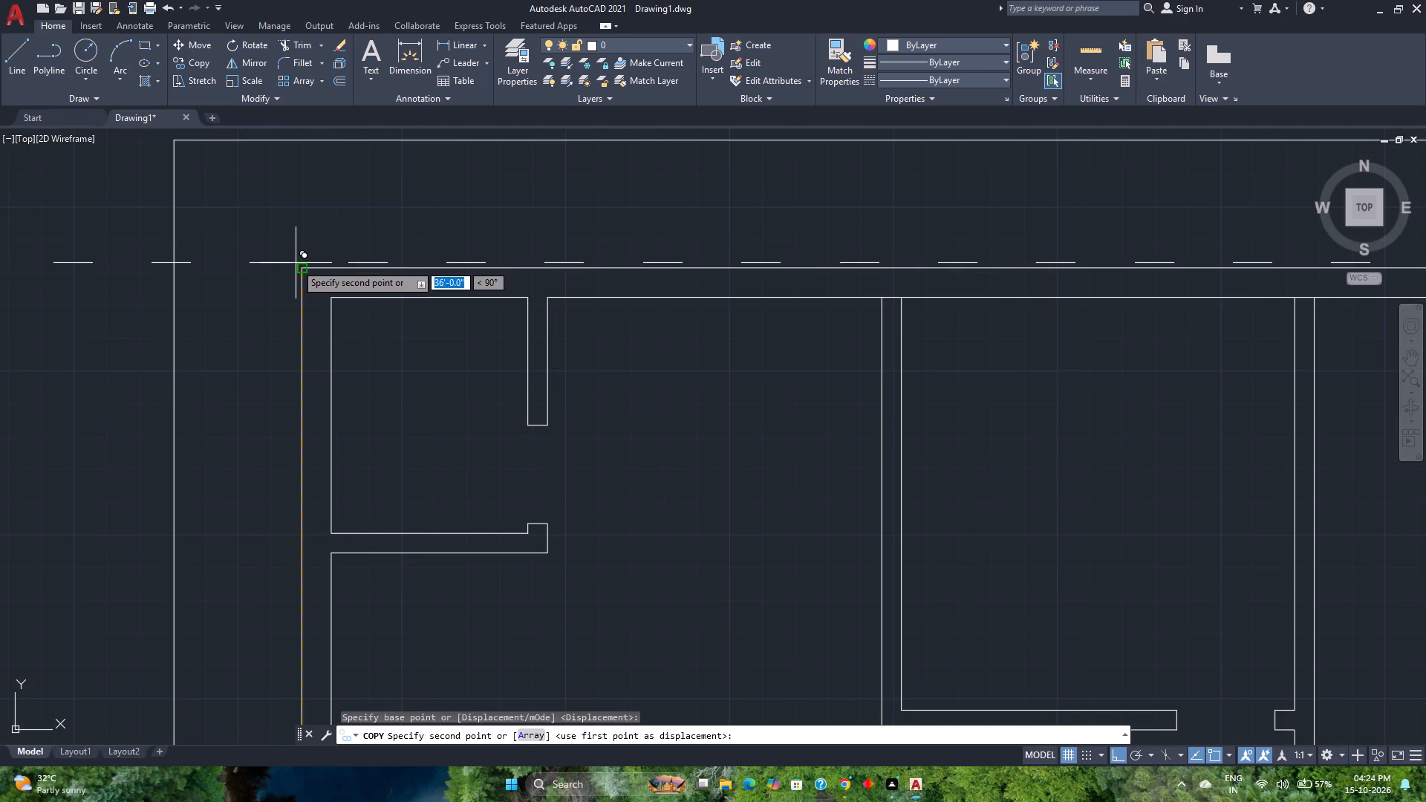
pyautogui.click(299, 266)
pyautogui.scroll(-4, 299, 266)
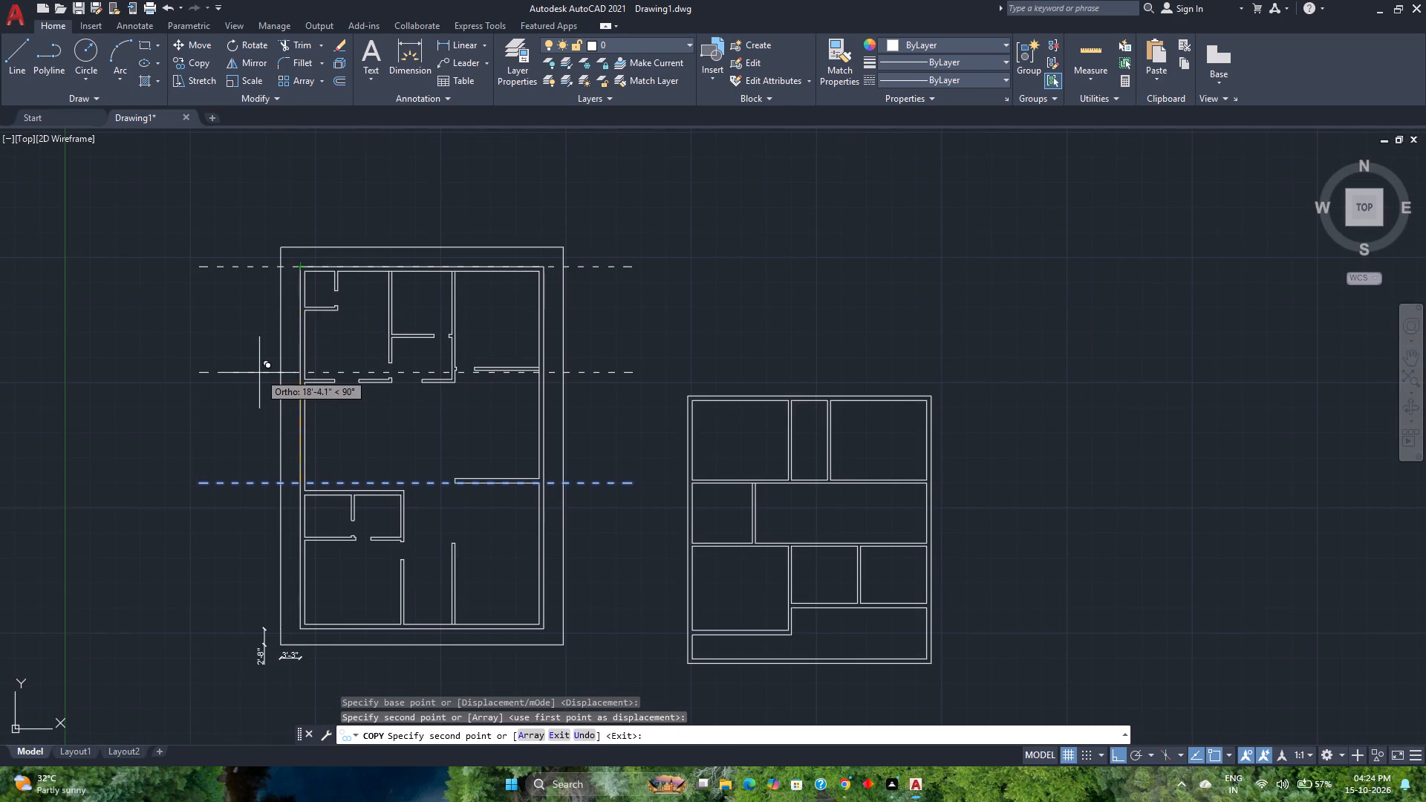
pyautogui.press('Escape')
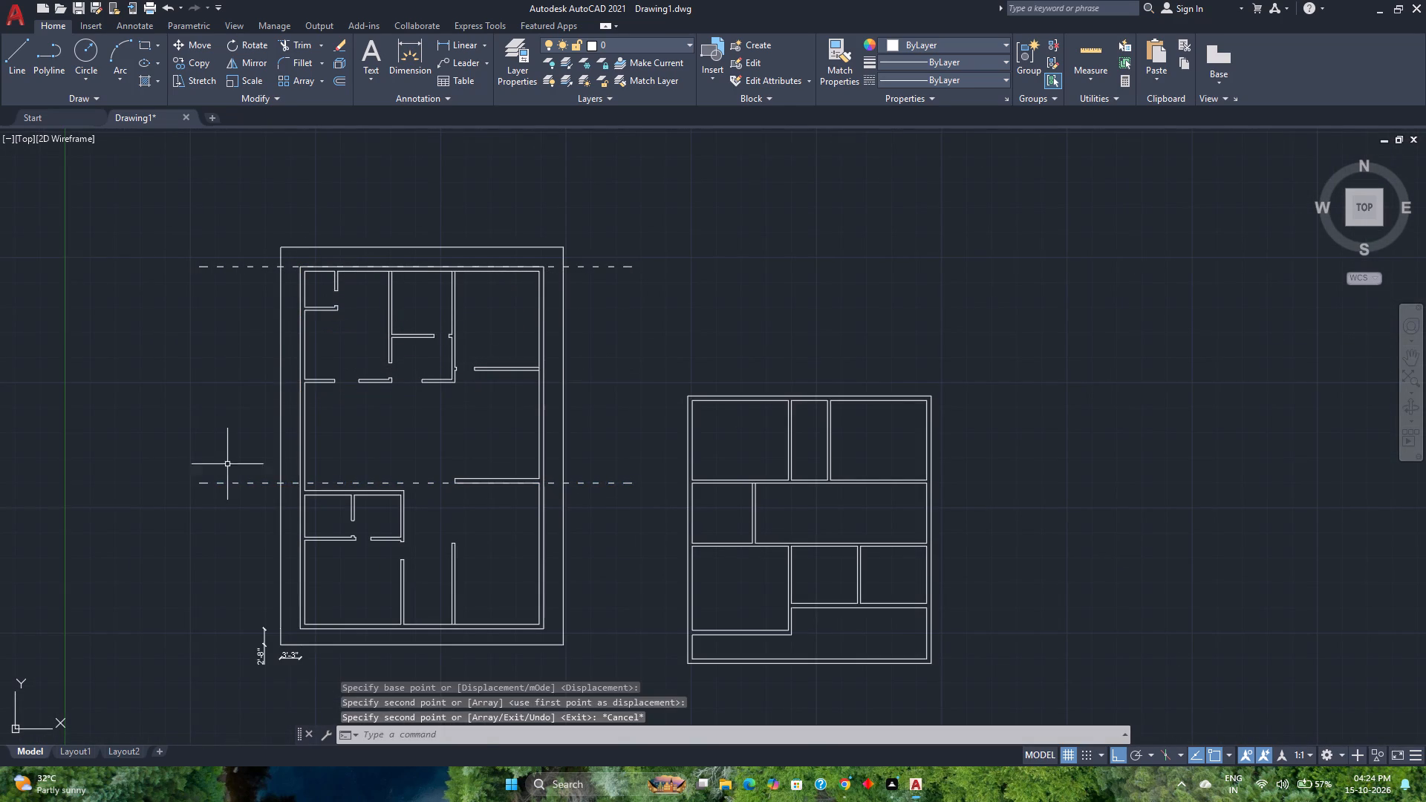
# Copy both dashed lines about 64'-6" horizontally to the right, snapping from the original plan's cross wall corner to the second layout's matching corner.
pyautogui.click(230, 512)
pyautogui.click(129, 251)
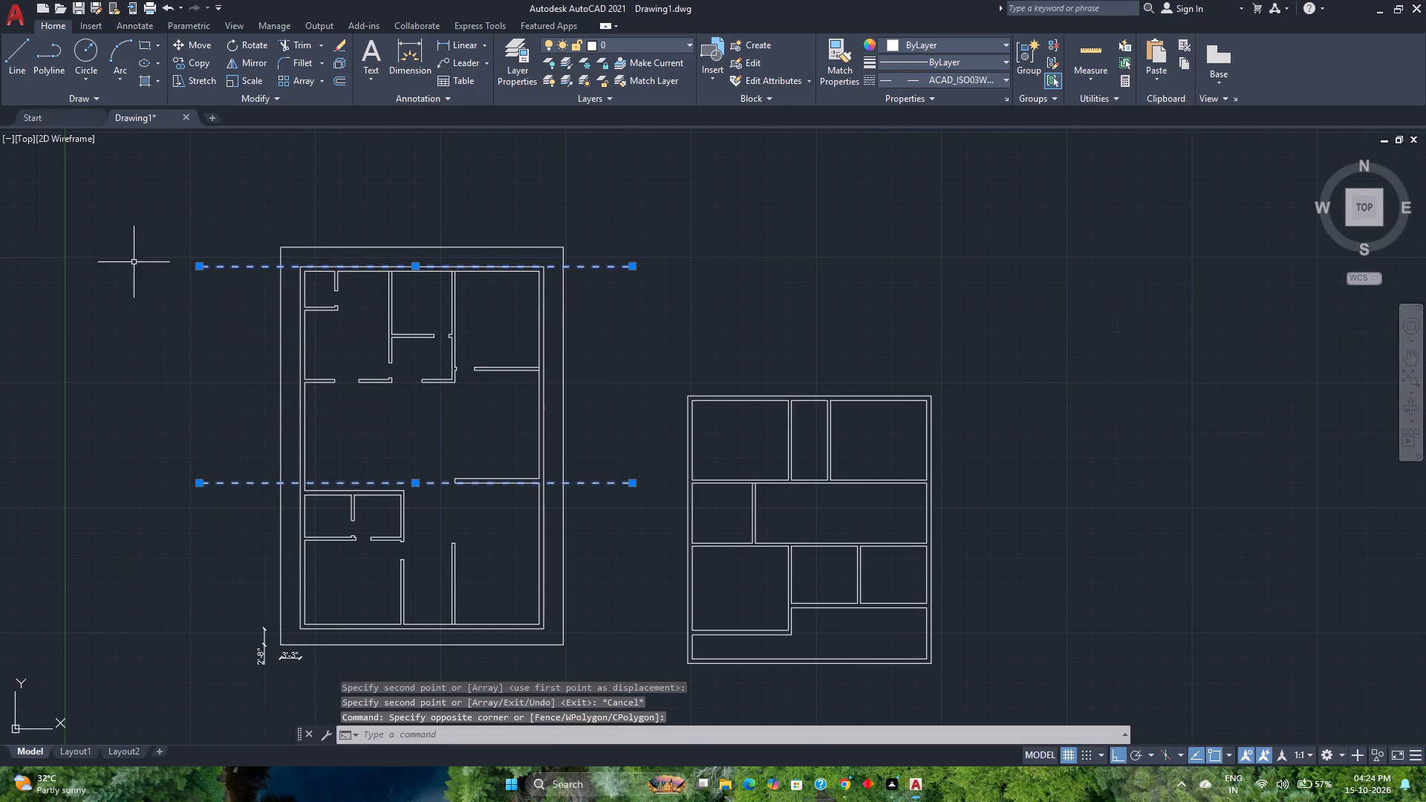
pyautogui.click(198, 63)
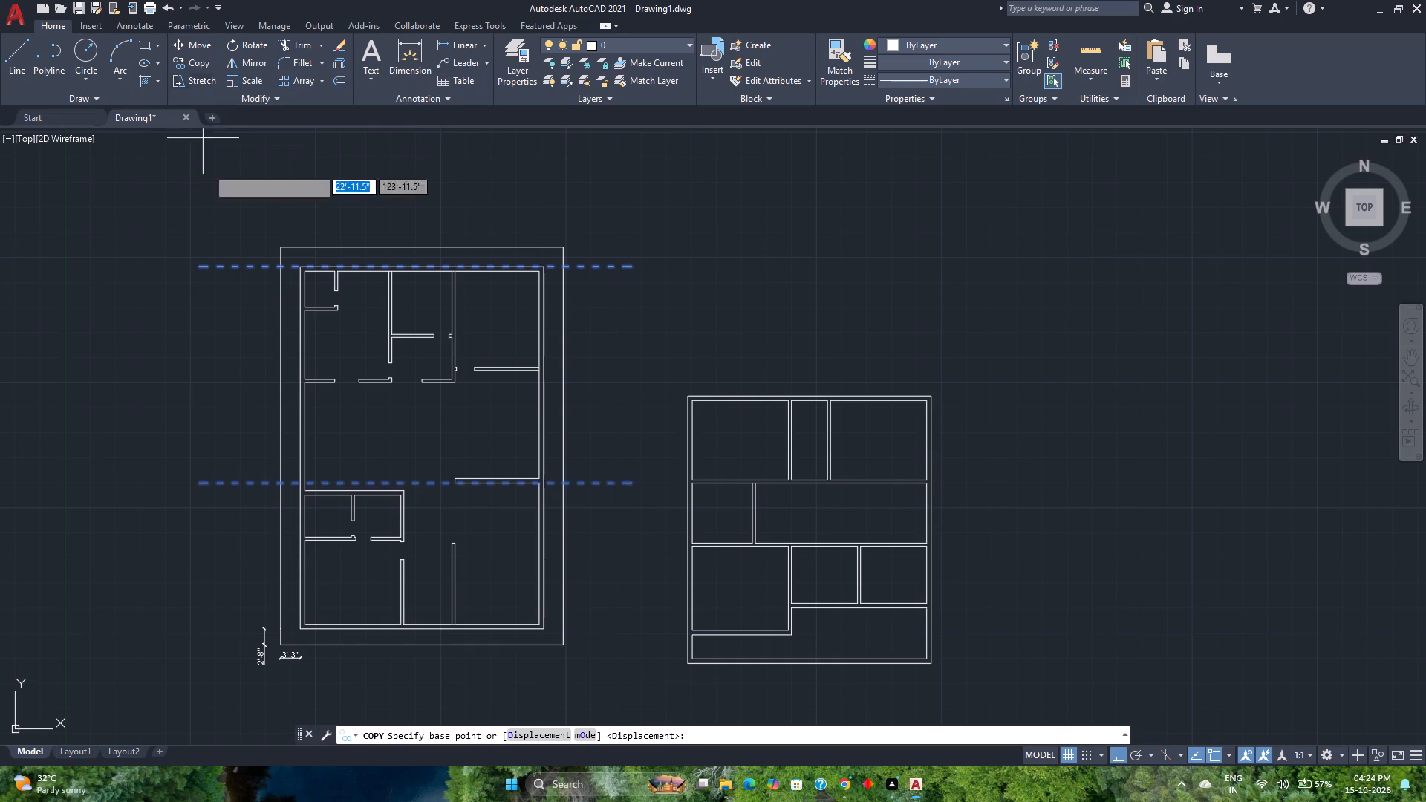
pyautogui.scroll(2, 593, 490)
pyautogui.scroll(2, 519, 473)
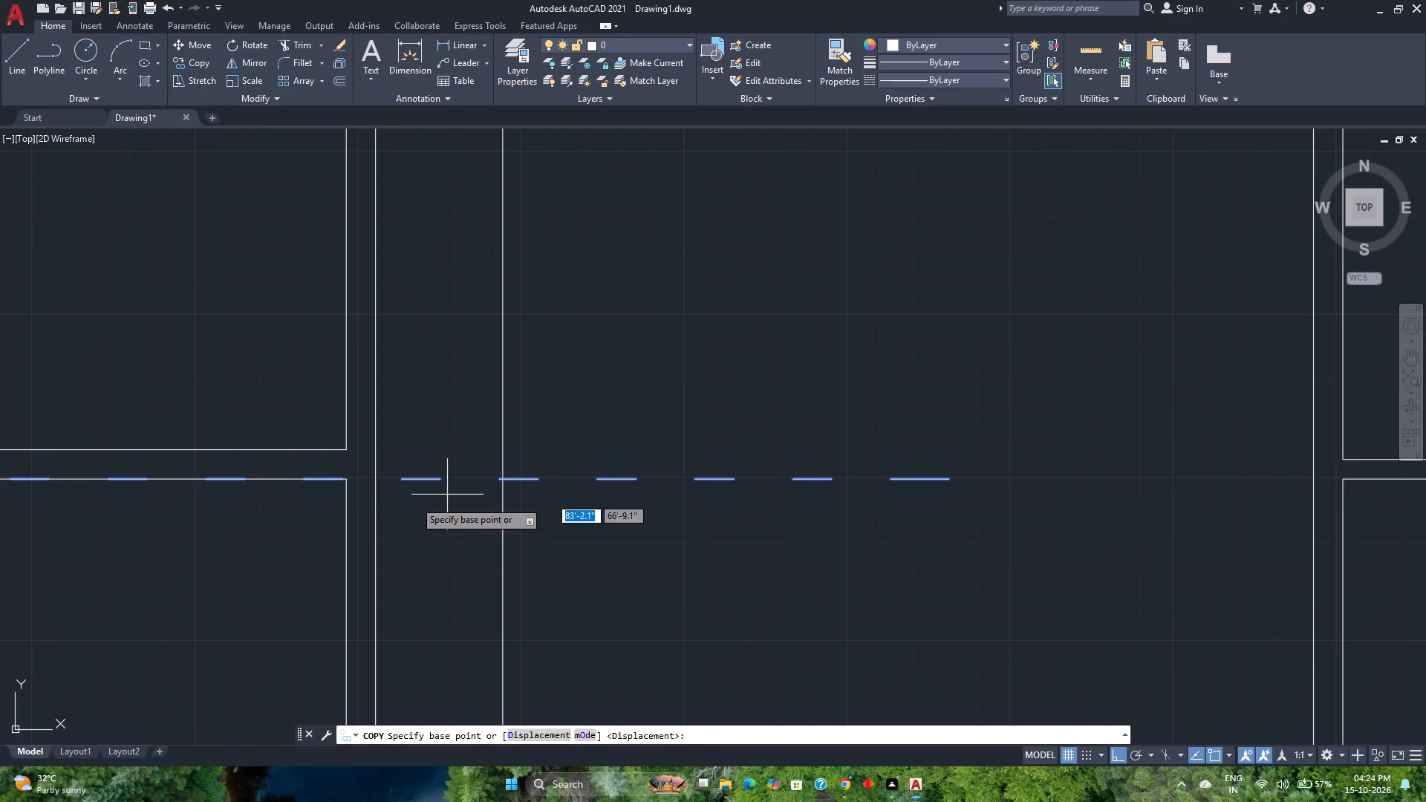
pyautogui.click(347, 483)
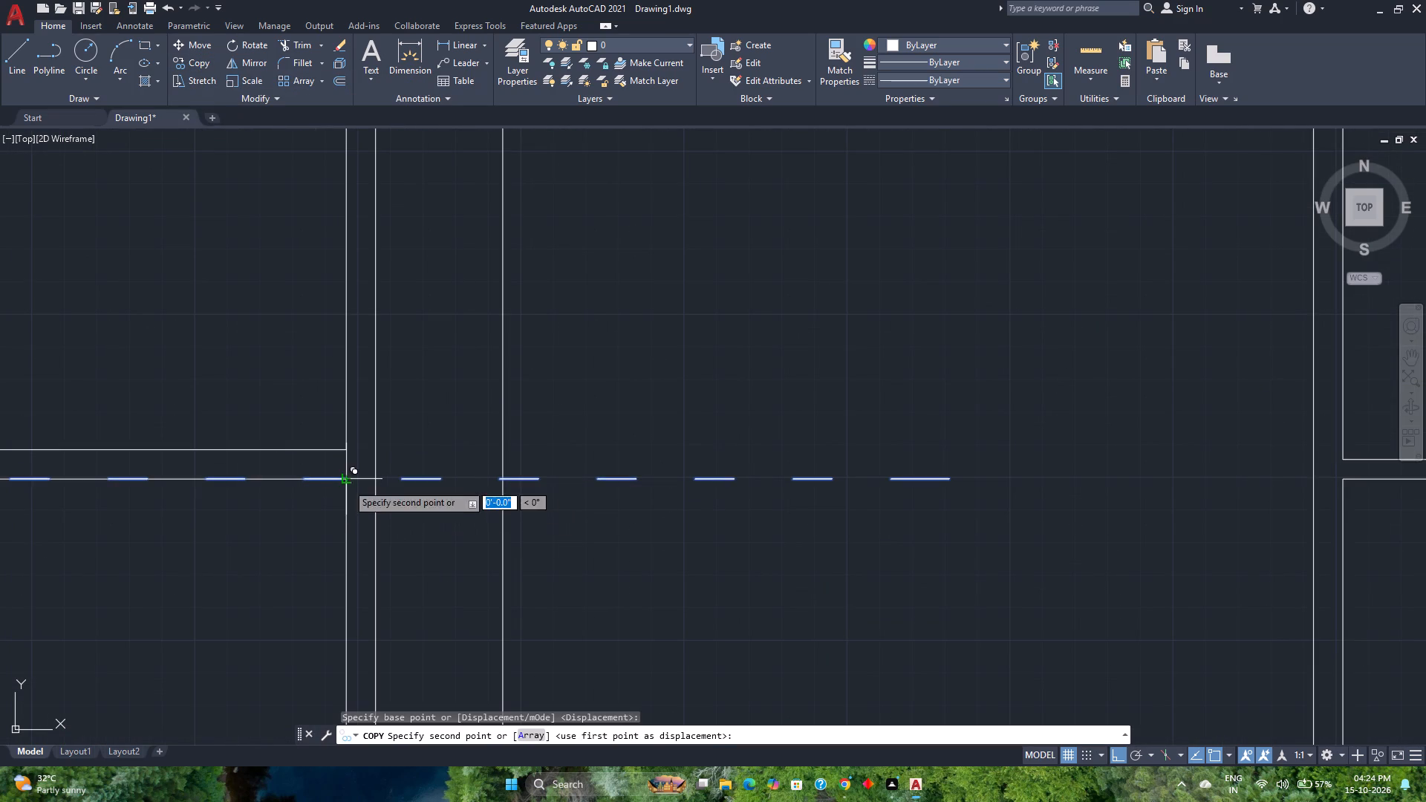
pyautogui.scroll(-4, 642, 506)
pyautogui.scroll(3, 966, 511)
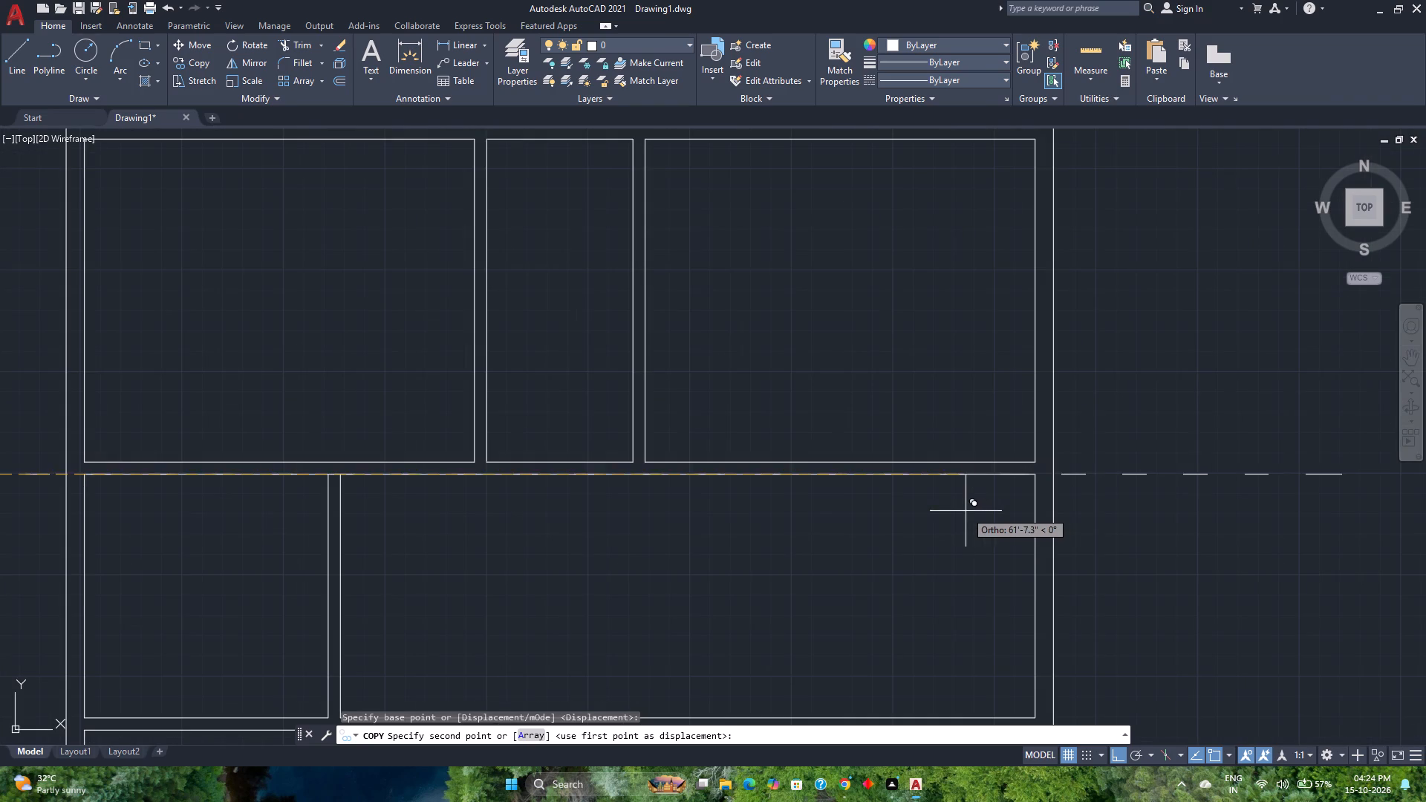
pyautogui.click(1040, 475)
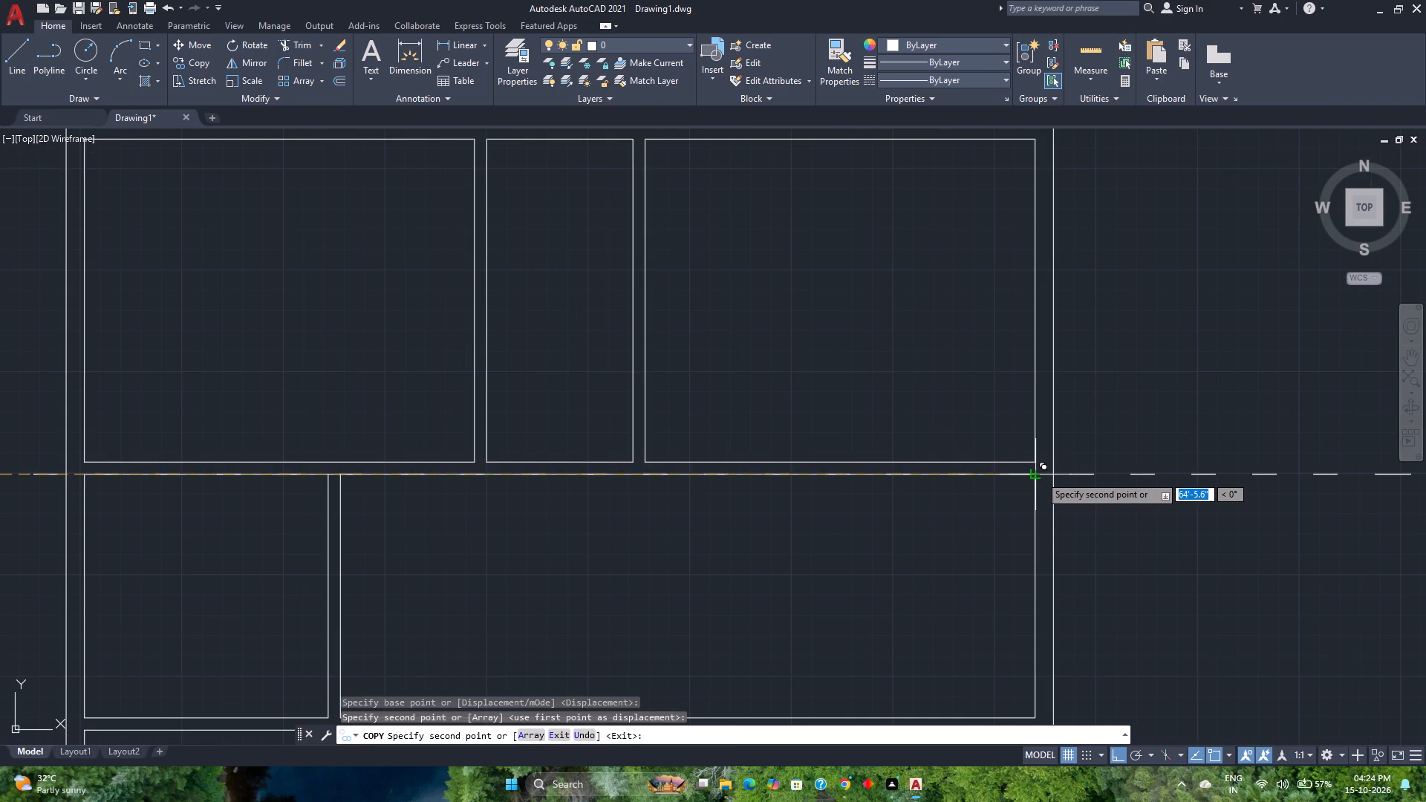
pyautogui.scroll(-3, 1040, 475)
pyautogui.press('Escape')
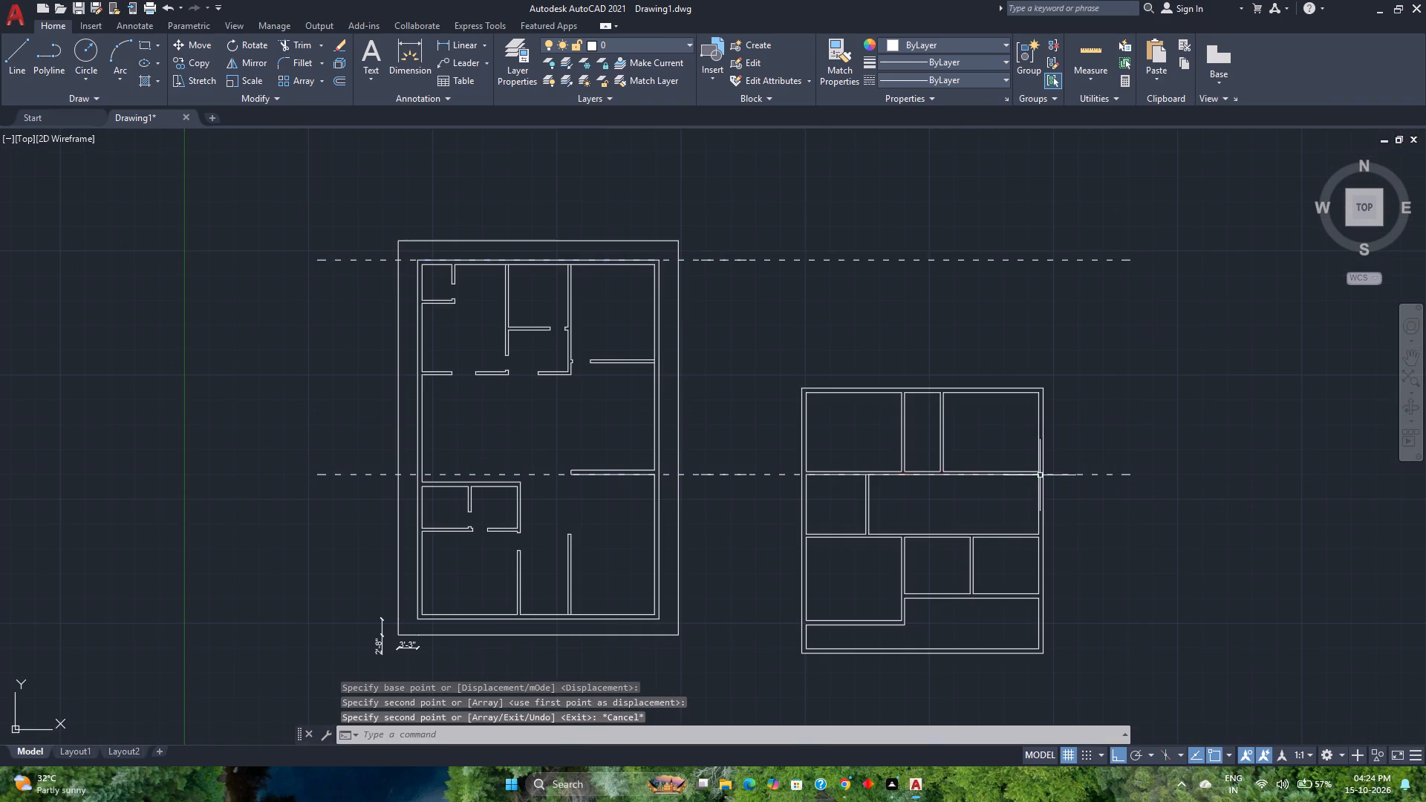
# Measure the vertical gap between the second layout's top wall and the upper dashed line.
pyautogui.click(1074, 52)
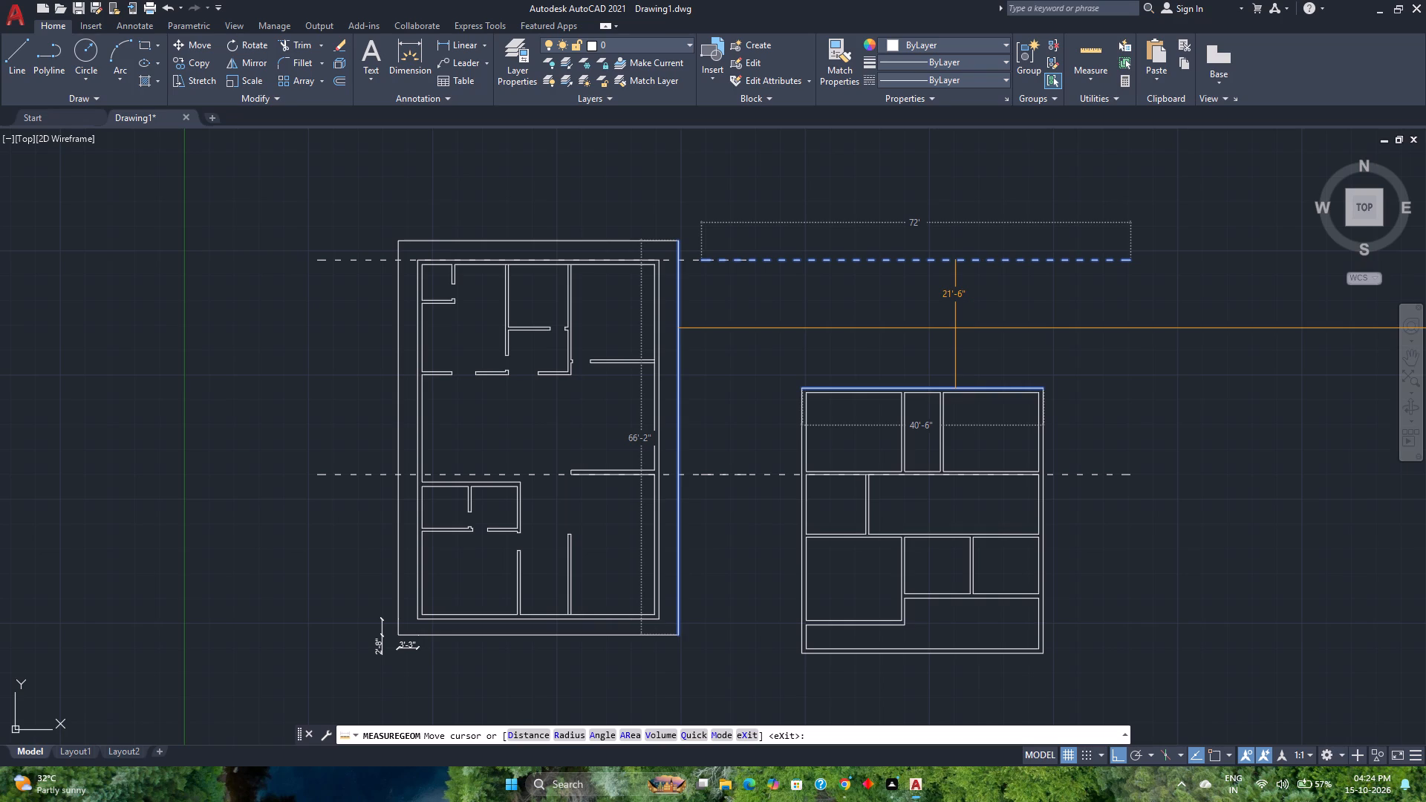
pyautogui.press('Escape')
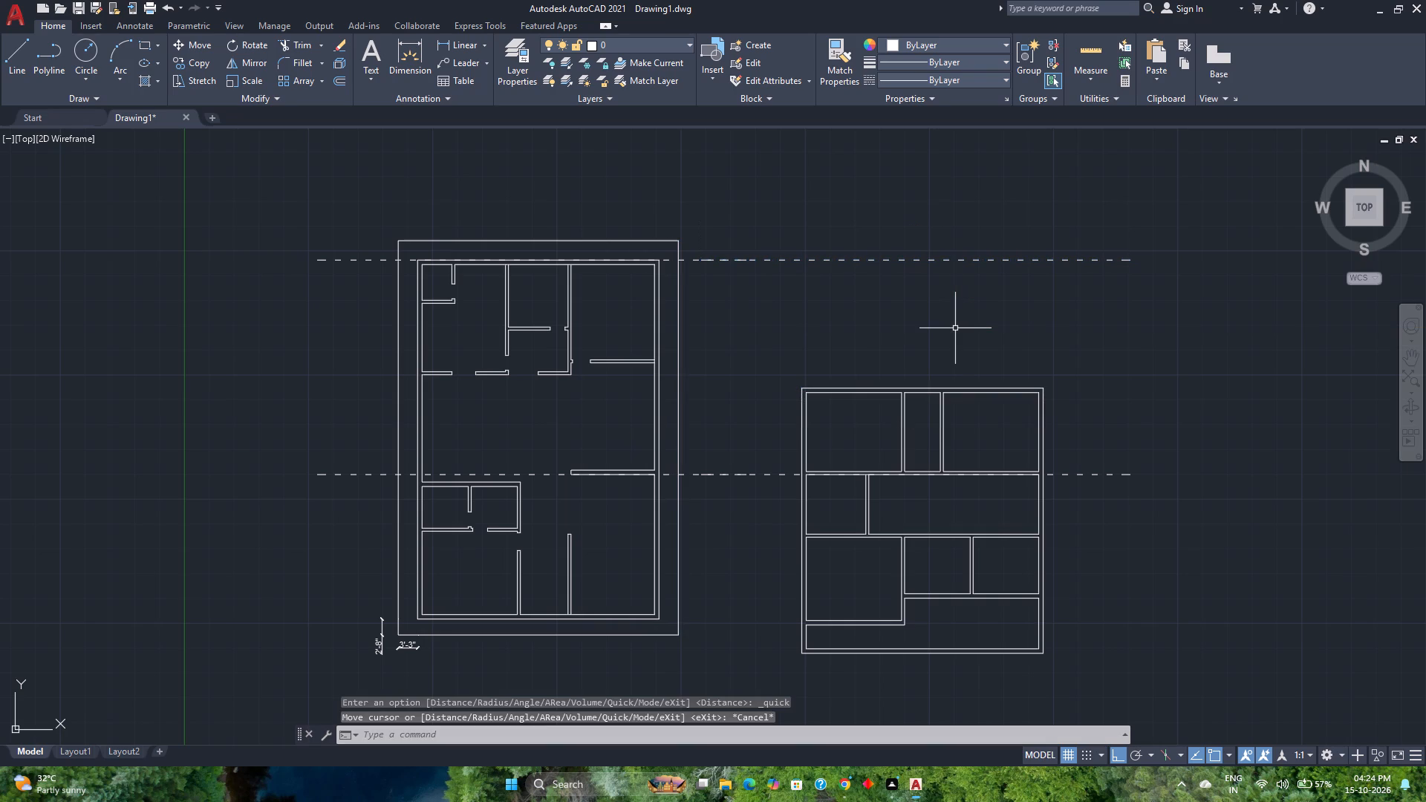
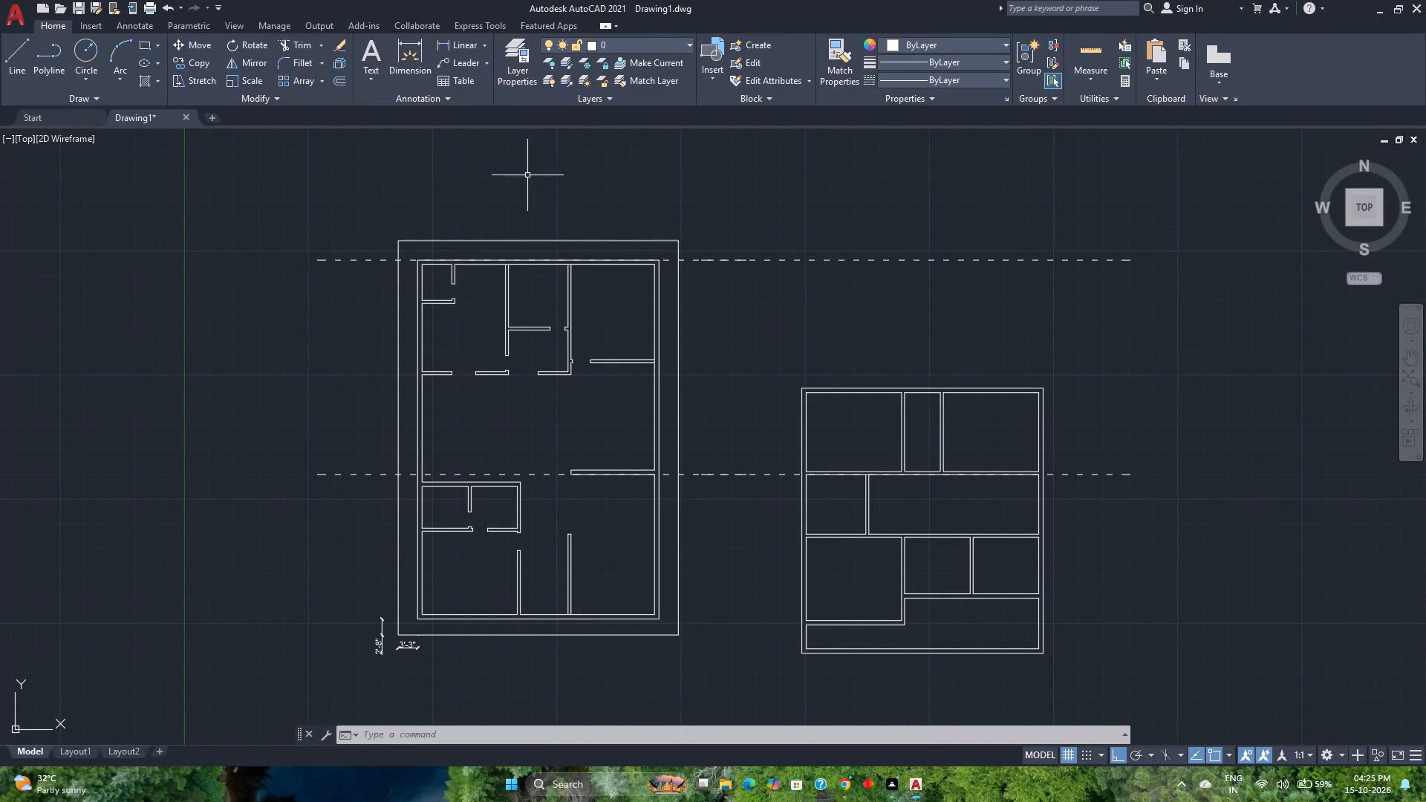
# Erase the two dashed horizontal lines that extend over and above the smaller floor plan on the right.
pyautogui.click(814, 261)
pyautogui.scroll(2, 703, 256)
pyautogui.scroll(-3, 703, 255)
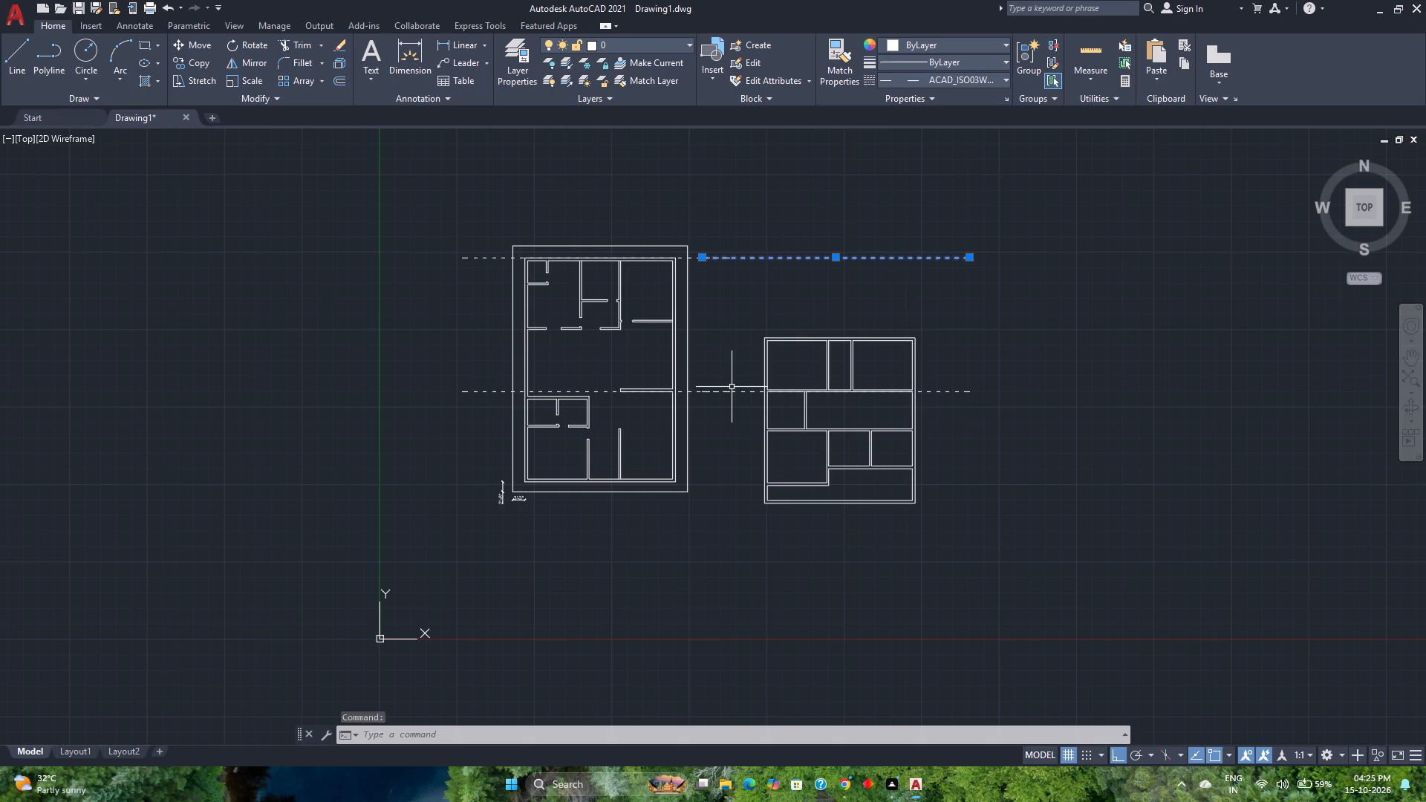
pyautogui.click(963, 392)
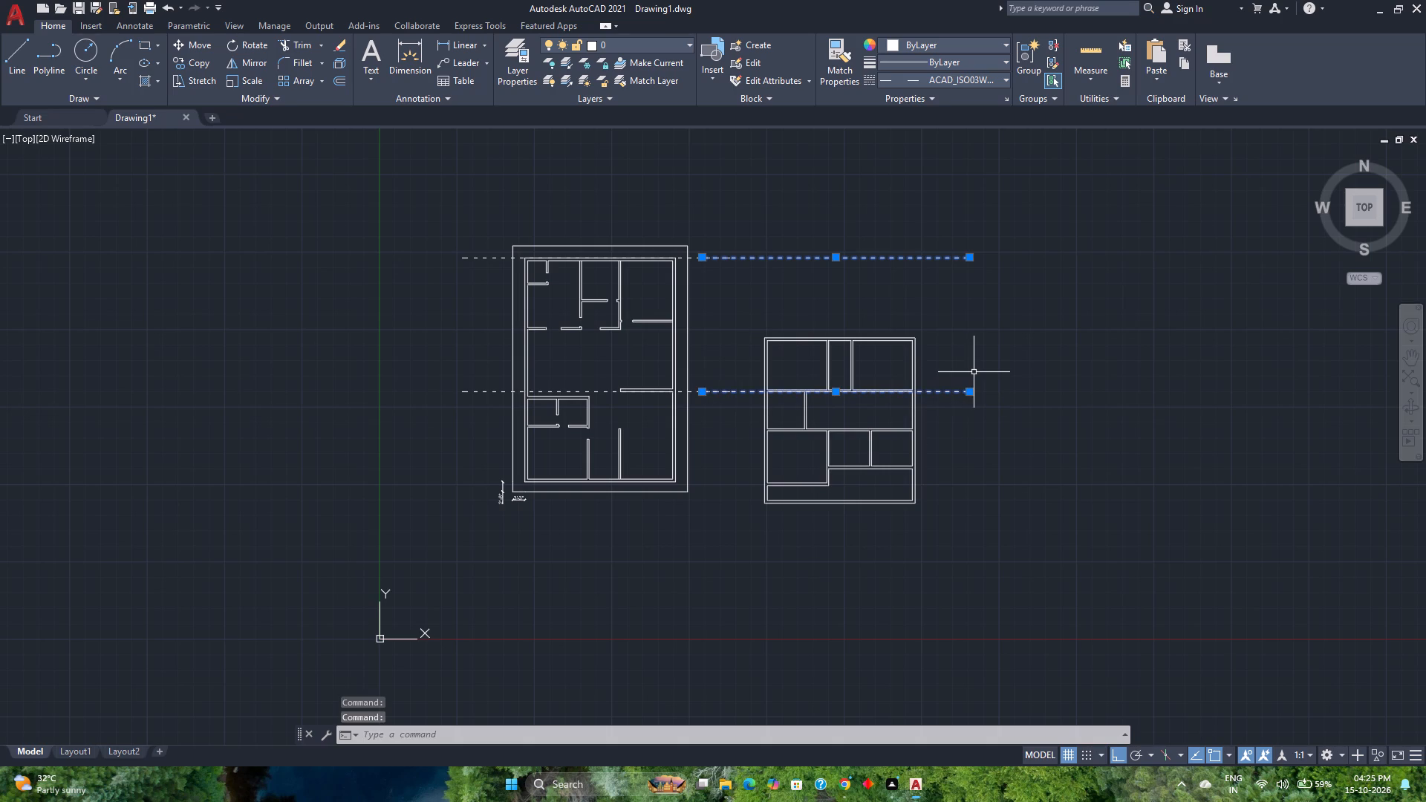
pyautogui.press('Delete')
# Shorten the dashed line across the middle of the large floor plan by 8' at its right end and 10' at its left end.
pyautogui.scroll(2, 736, 405)
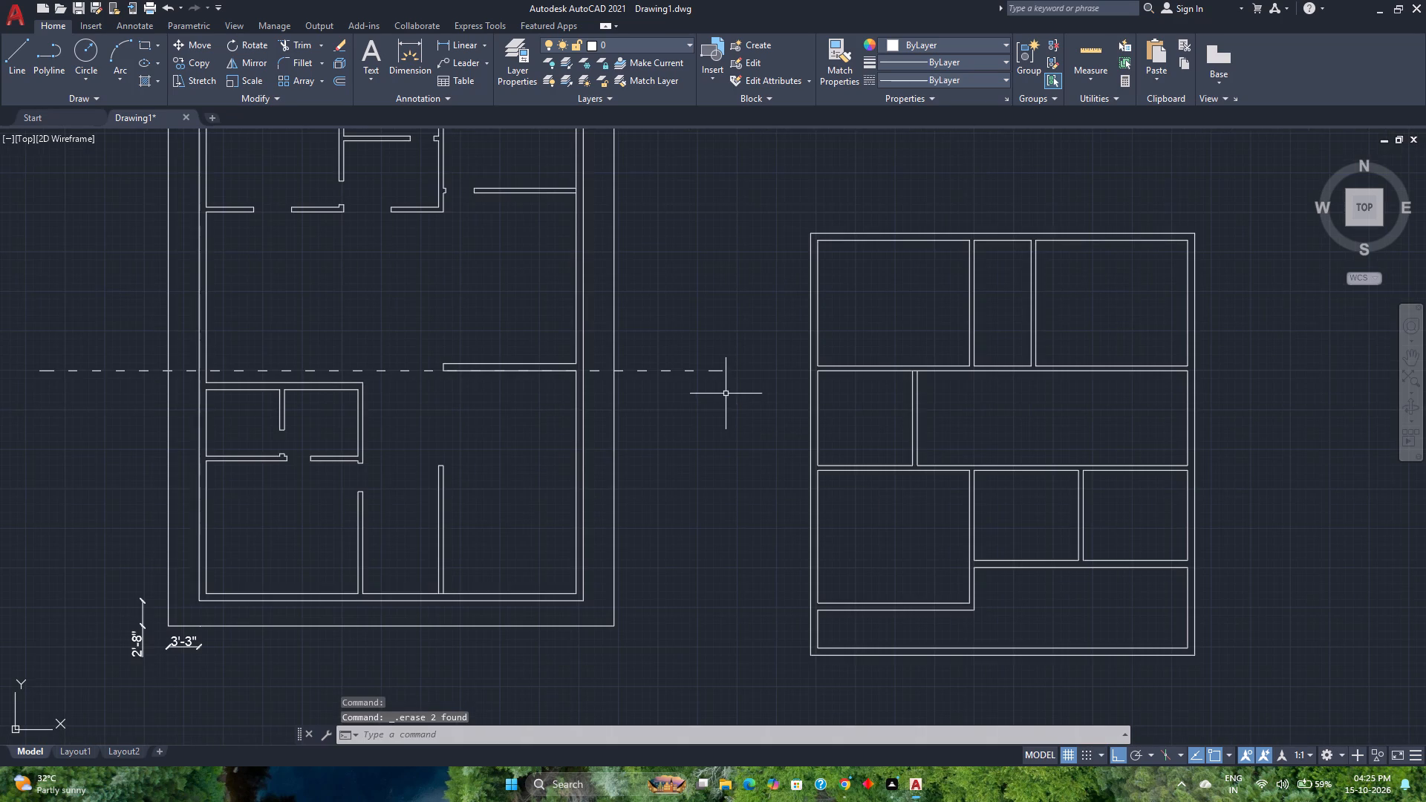
pyautogui.click(710, 370)
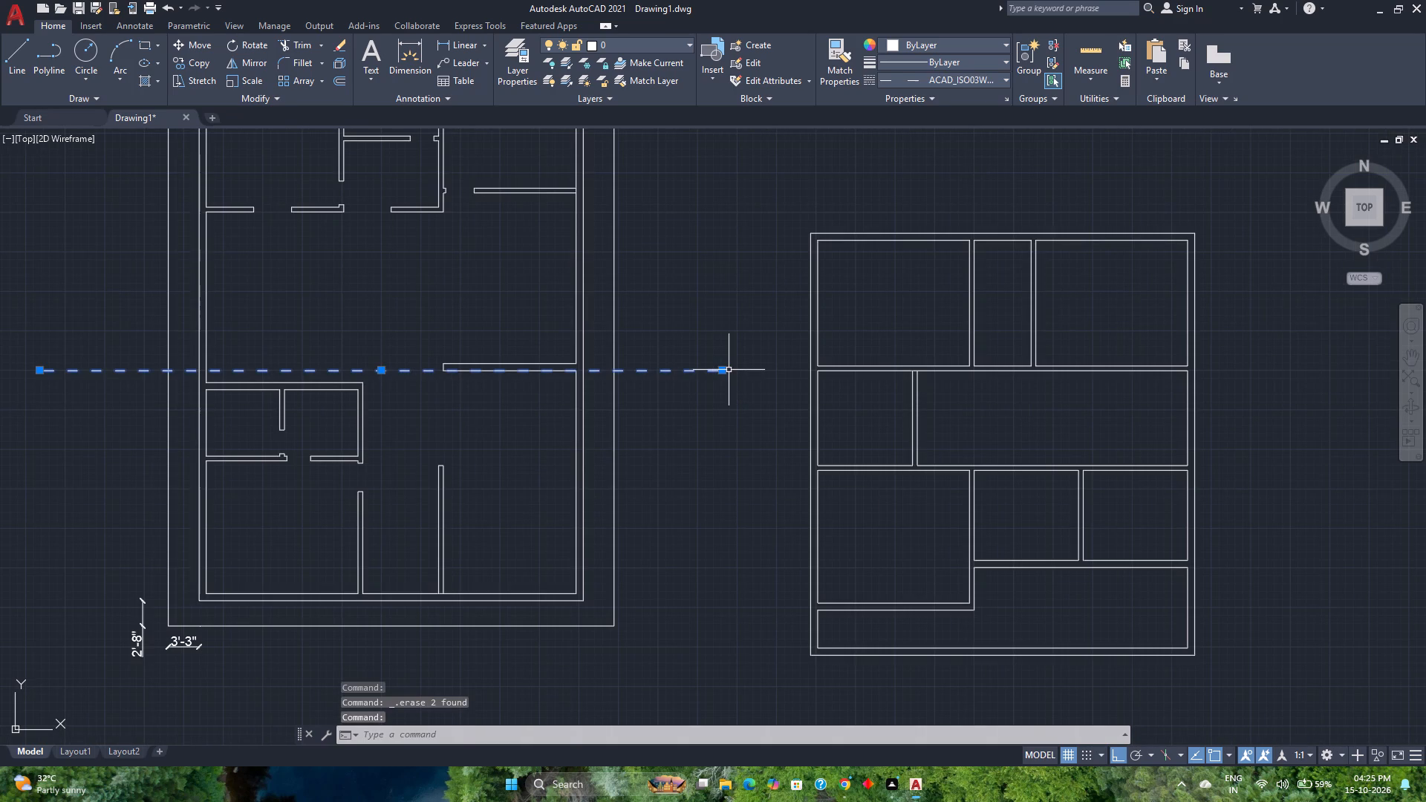
pyautogui.click(726, 371)
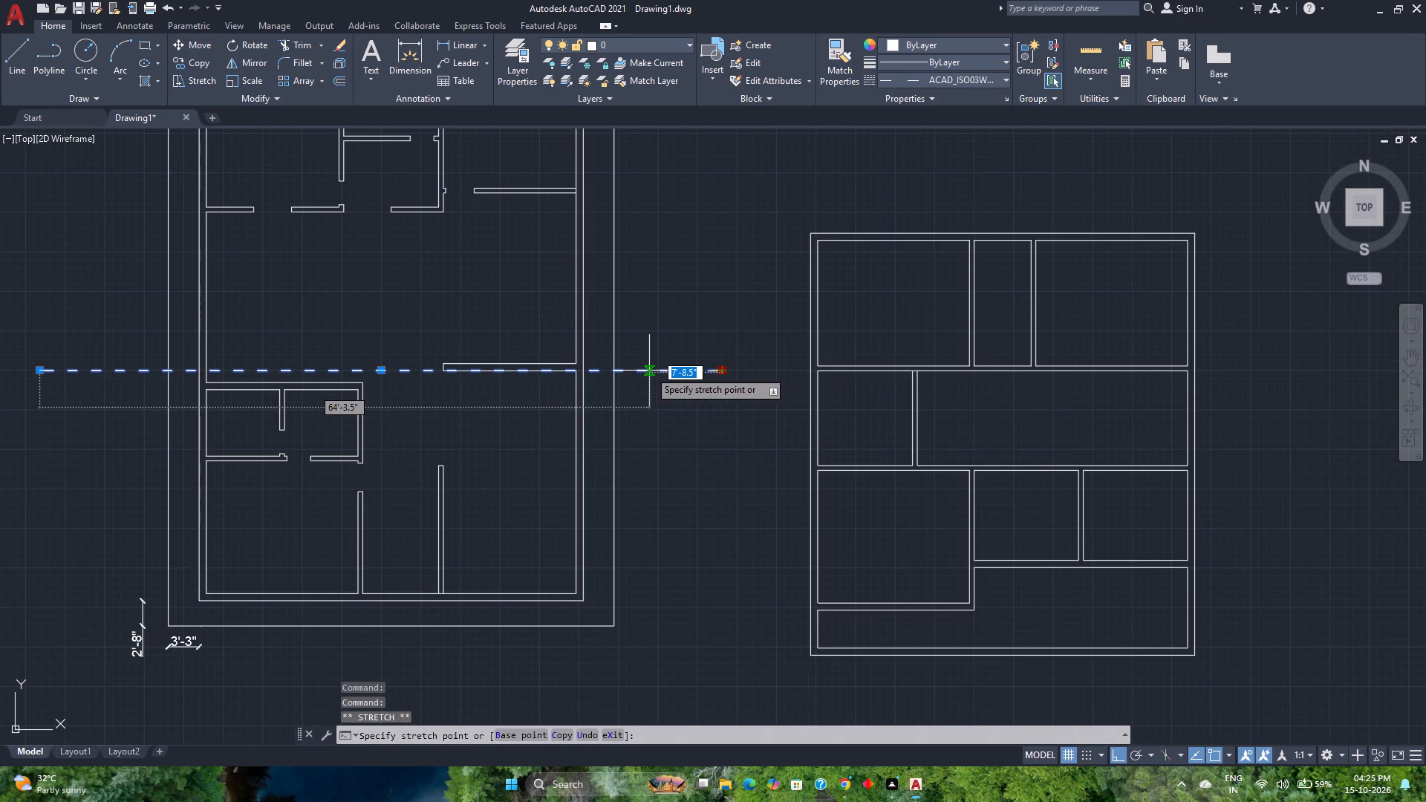
pyautogui.write("8'")
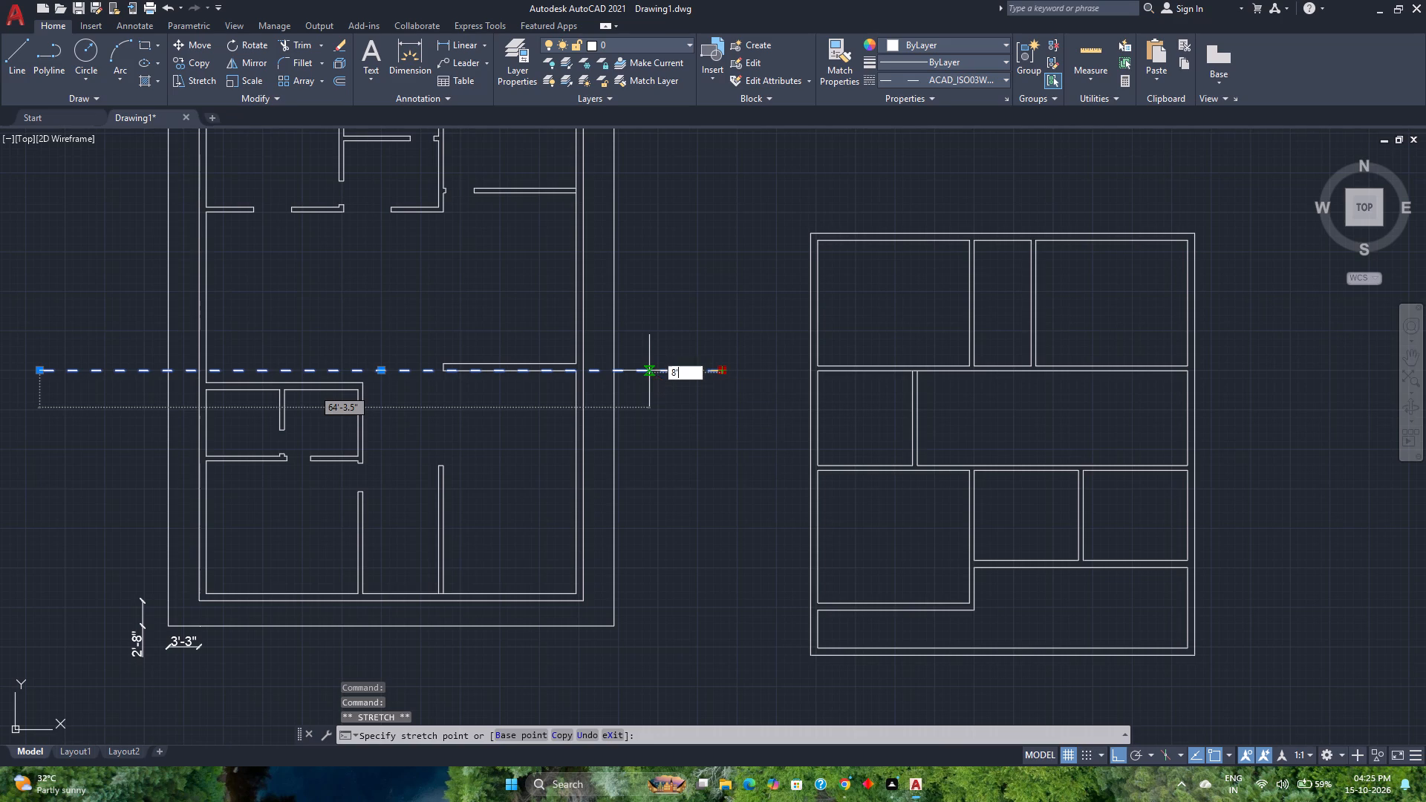
pyautogui.press('Return')
pyautogui.moveTo(511, 379); pyautogui.dragTo(902, 410, button='middle')
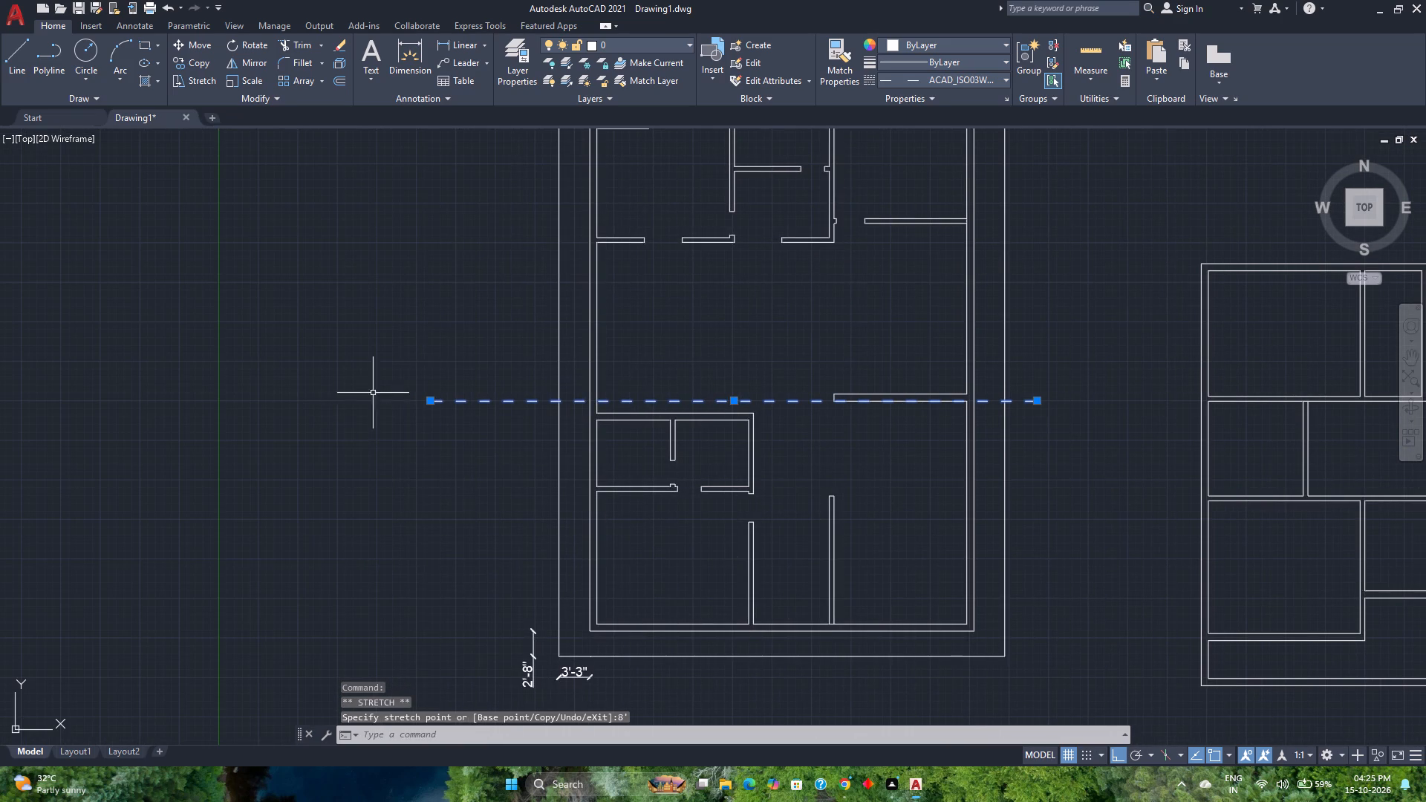
pyautogui.click(431, 400)
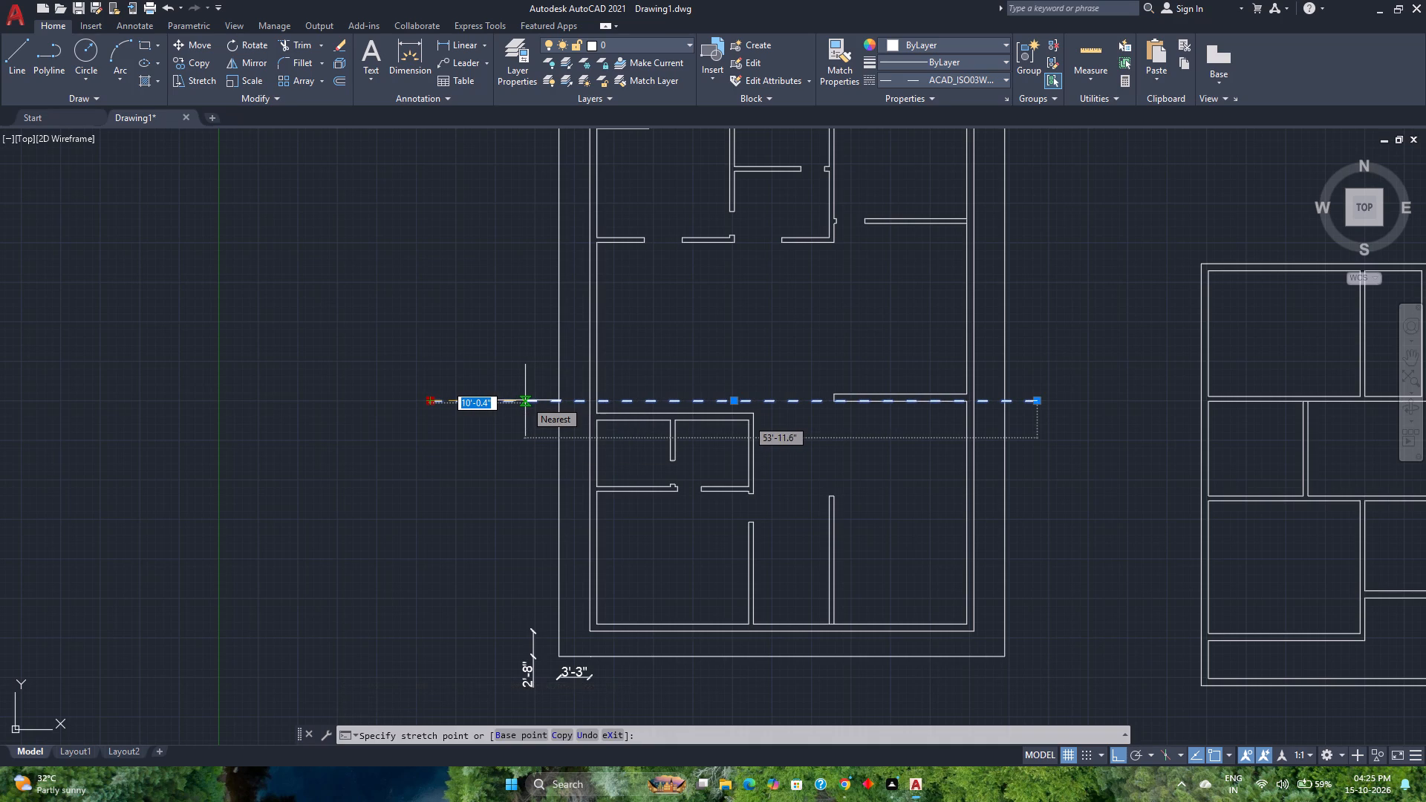
pyautogui.write("10'")
pyautogui.press('Return')
pyautogui.scroll(-2, 525, 400)
pyautogui.moveTo(525, 400); pyautogui.dragTo(544, 468, button='middle')
pyautogui.press('Escape')
# Erase the dashed horizontal line along the top wall of the large floor plan.
pyautogui.scroll(-1, 536, 431)
pyautogui.moveTo(536, 431); pyautogui.dragTo(558, 484, button='middle')
pyautogui.click(525, 345)
pyautogui.click(473, 176)
pyautogui.press('Delete')
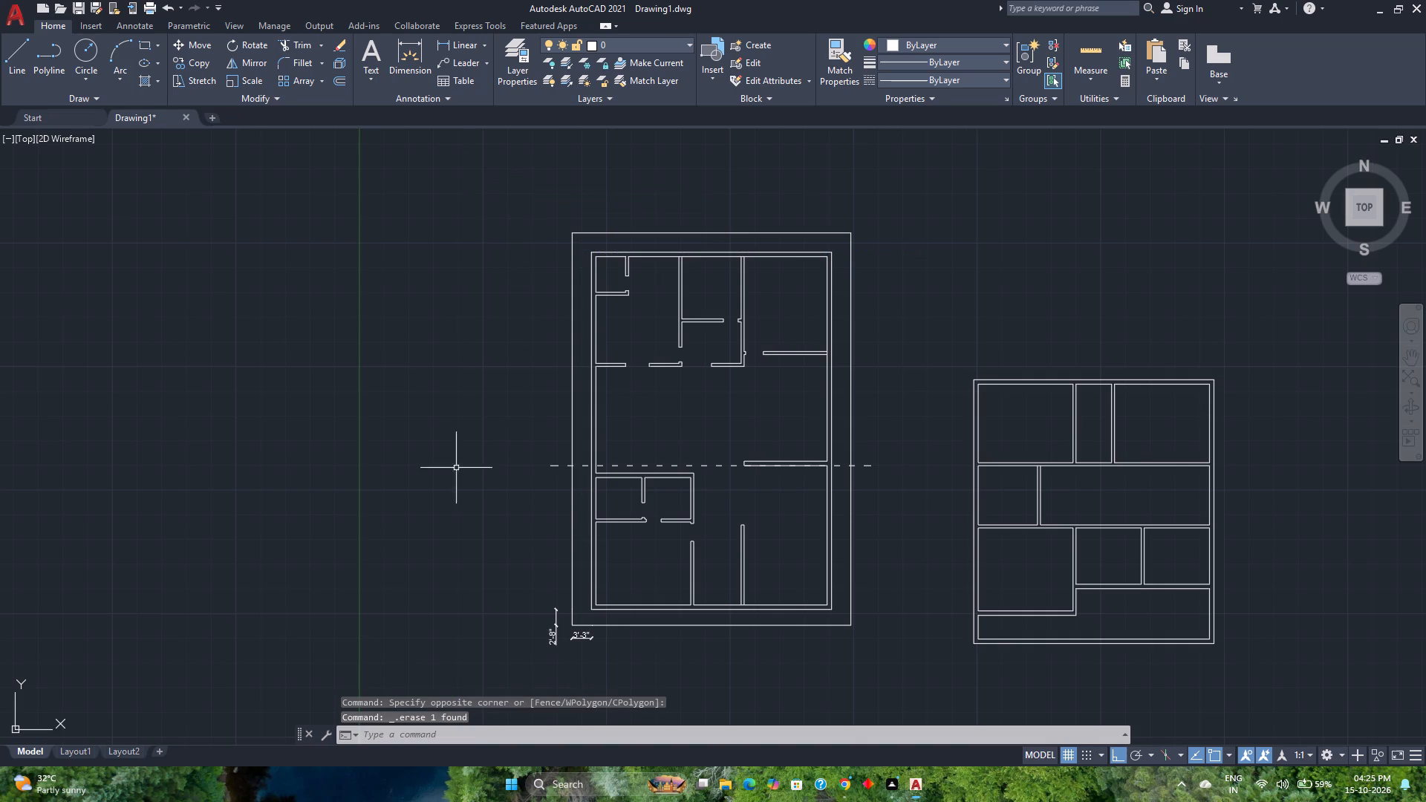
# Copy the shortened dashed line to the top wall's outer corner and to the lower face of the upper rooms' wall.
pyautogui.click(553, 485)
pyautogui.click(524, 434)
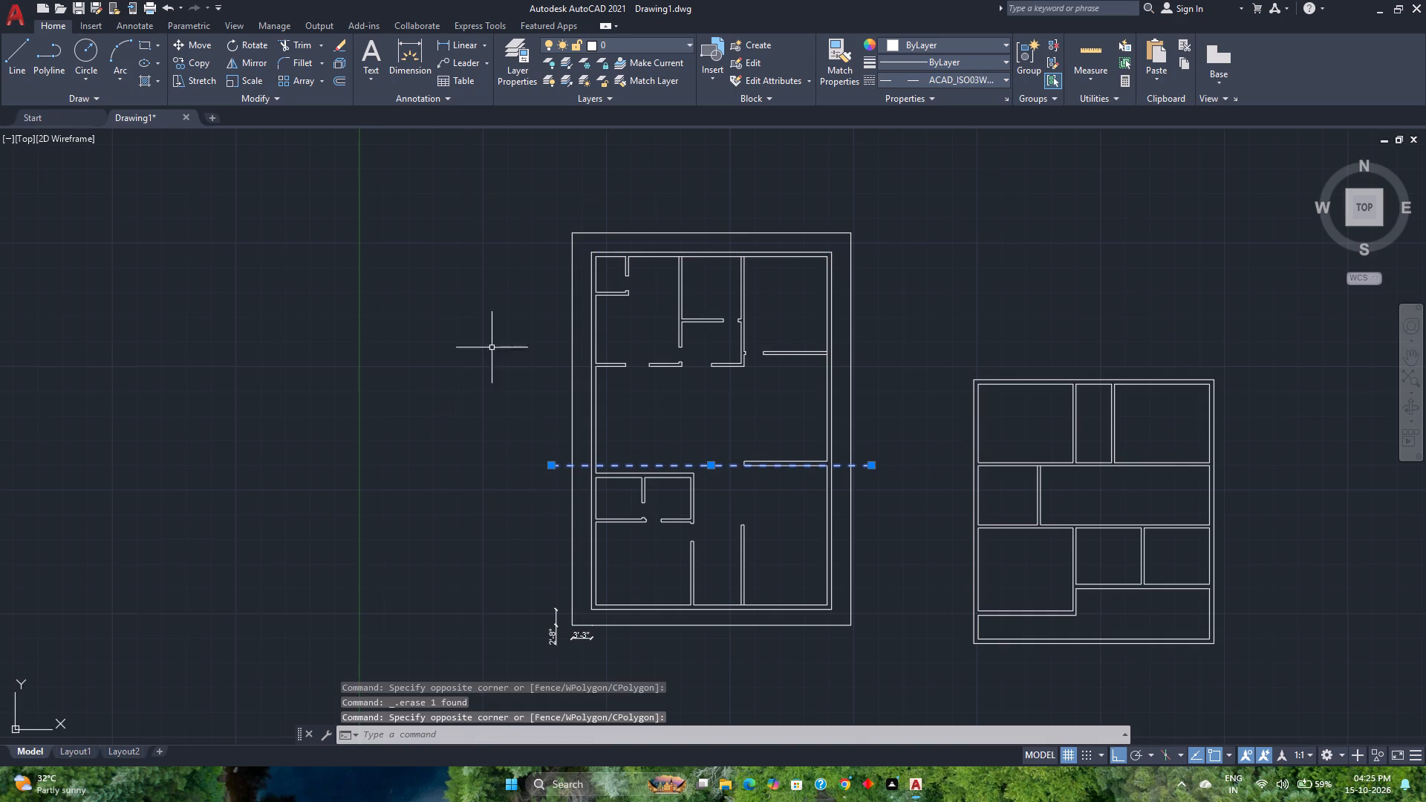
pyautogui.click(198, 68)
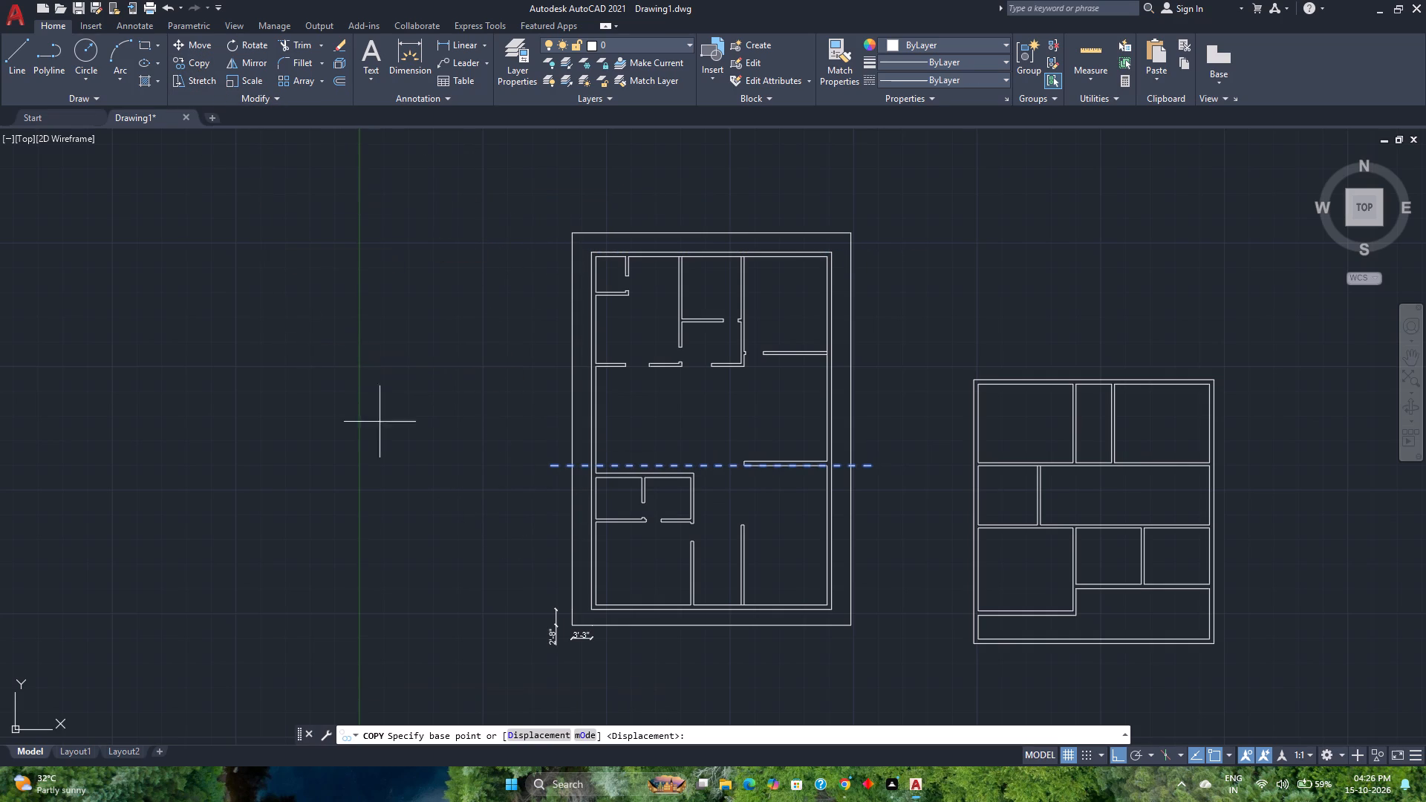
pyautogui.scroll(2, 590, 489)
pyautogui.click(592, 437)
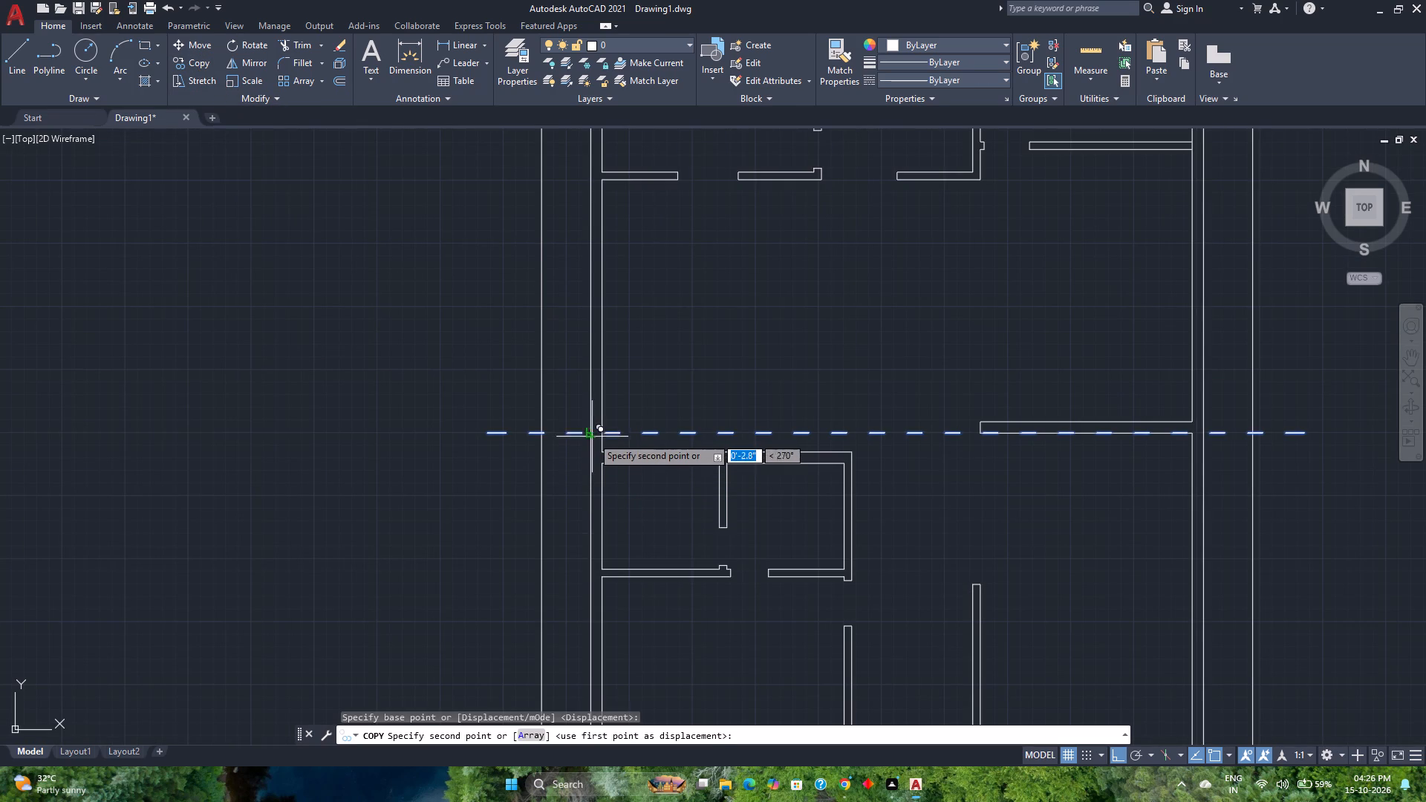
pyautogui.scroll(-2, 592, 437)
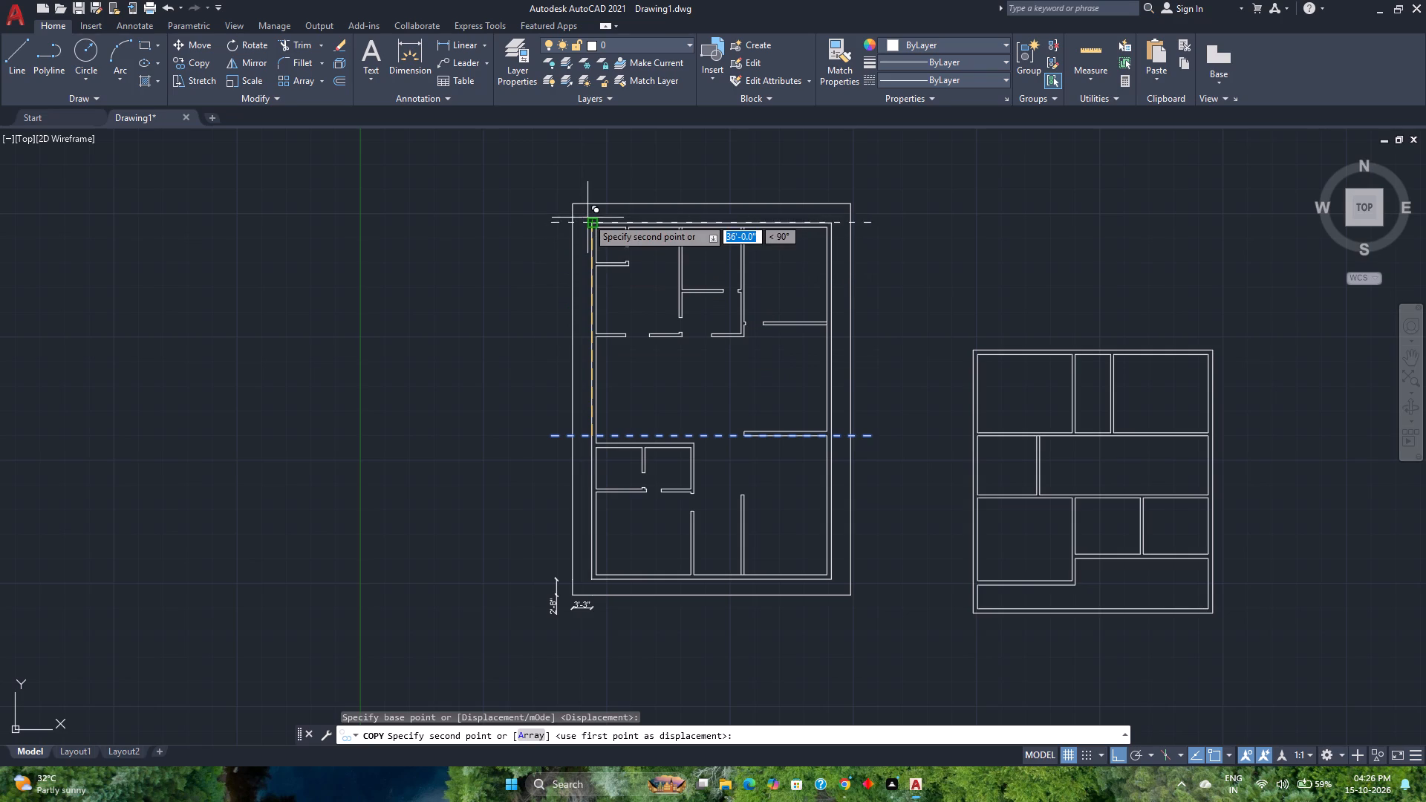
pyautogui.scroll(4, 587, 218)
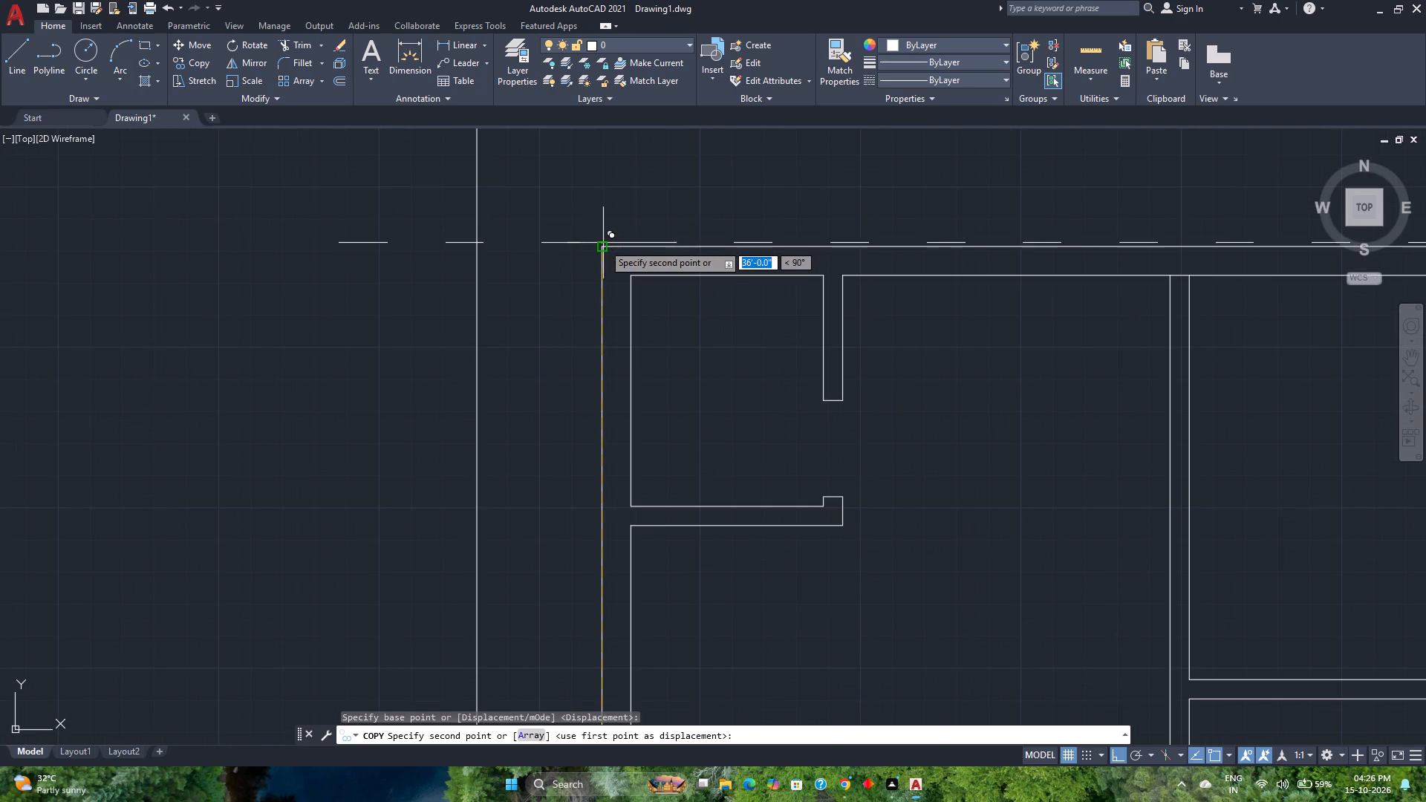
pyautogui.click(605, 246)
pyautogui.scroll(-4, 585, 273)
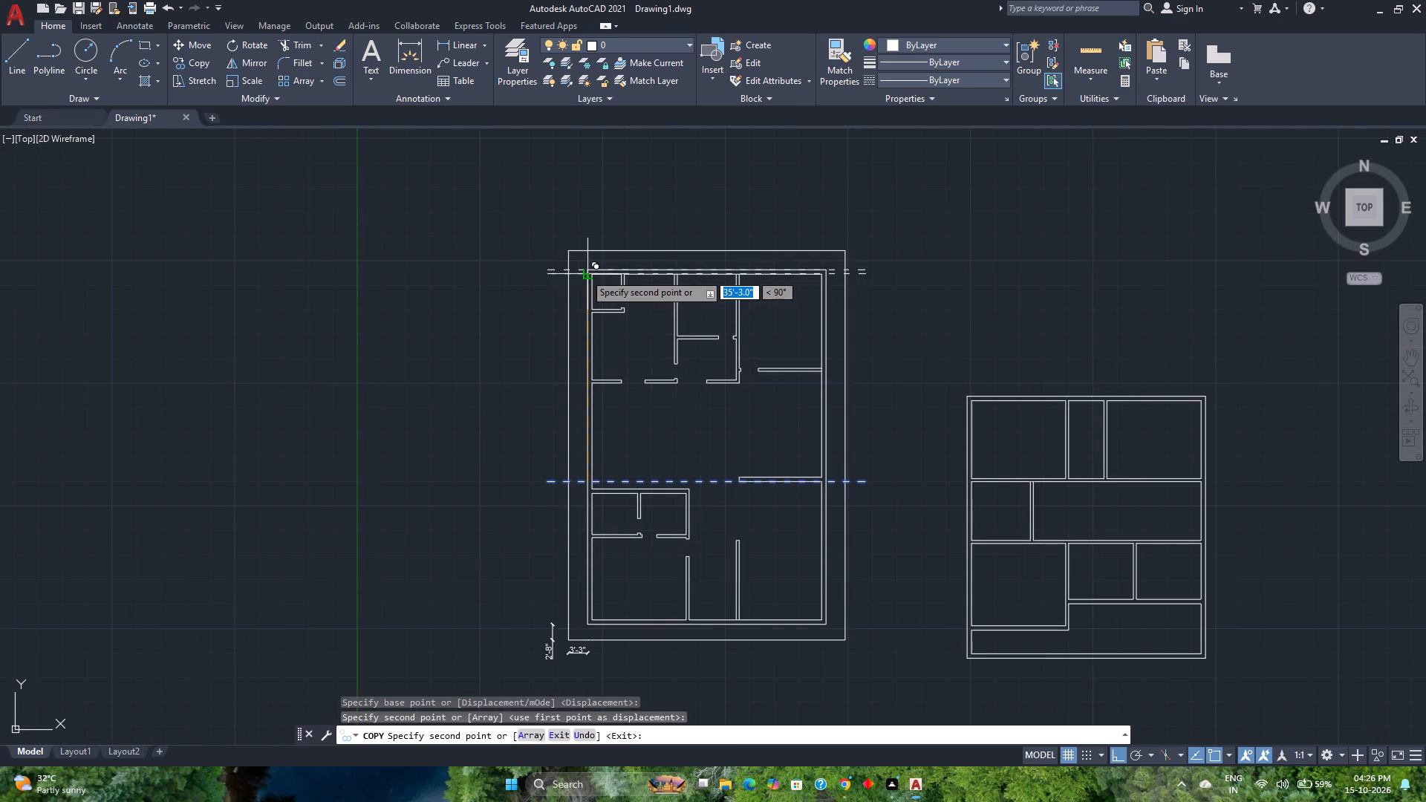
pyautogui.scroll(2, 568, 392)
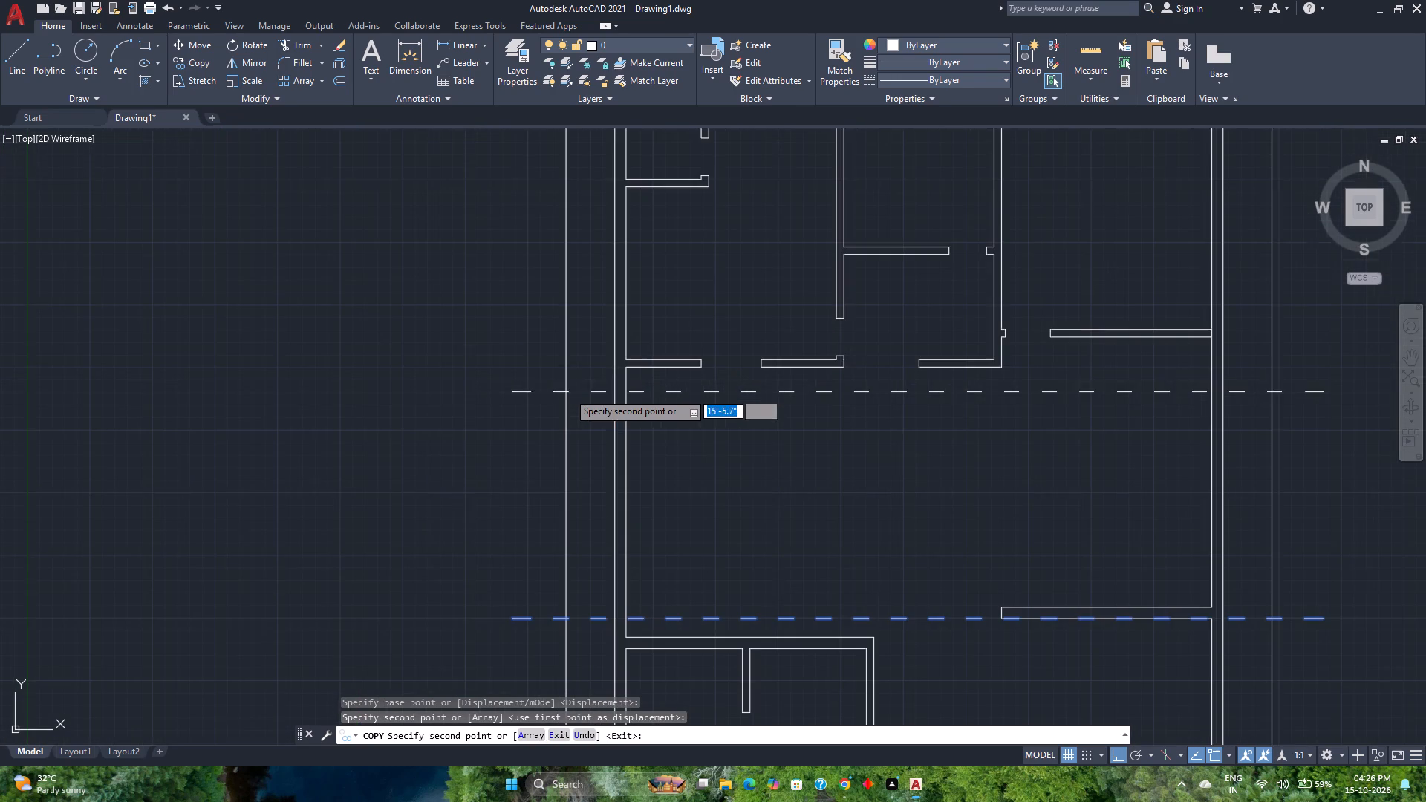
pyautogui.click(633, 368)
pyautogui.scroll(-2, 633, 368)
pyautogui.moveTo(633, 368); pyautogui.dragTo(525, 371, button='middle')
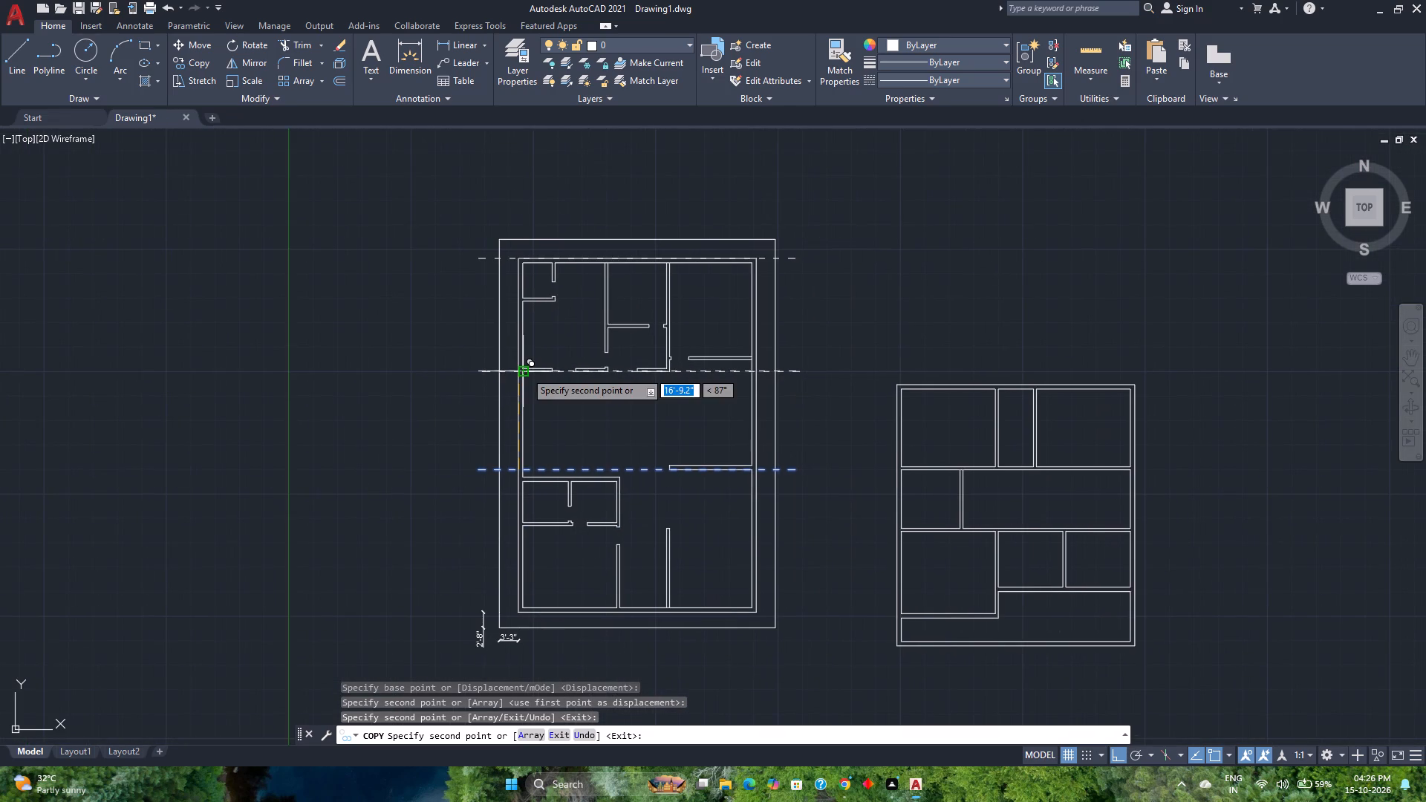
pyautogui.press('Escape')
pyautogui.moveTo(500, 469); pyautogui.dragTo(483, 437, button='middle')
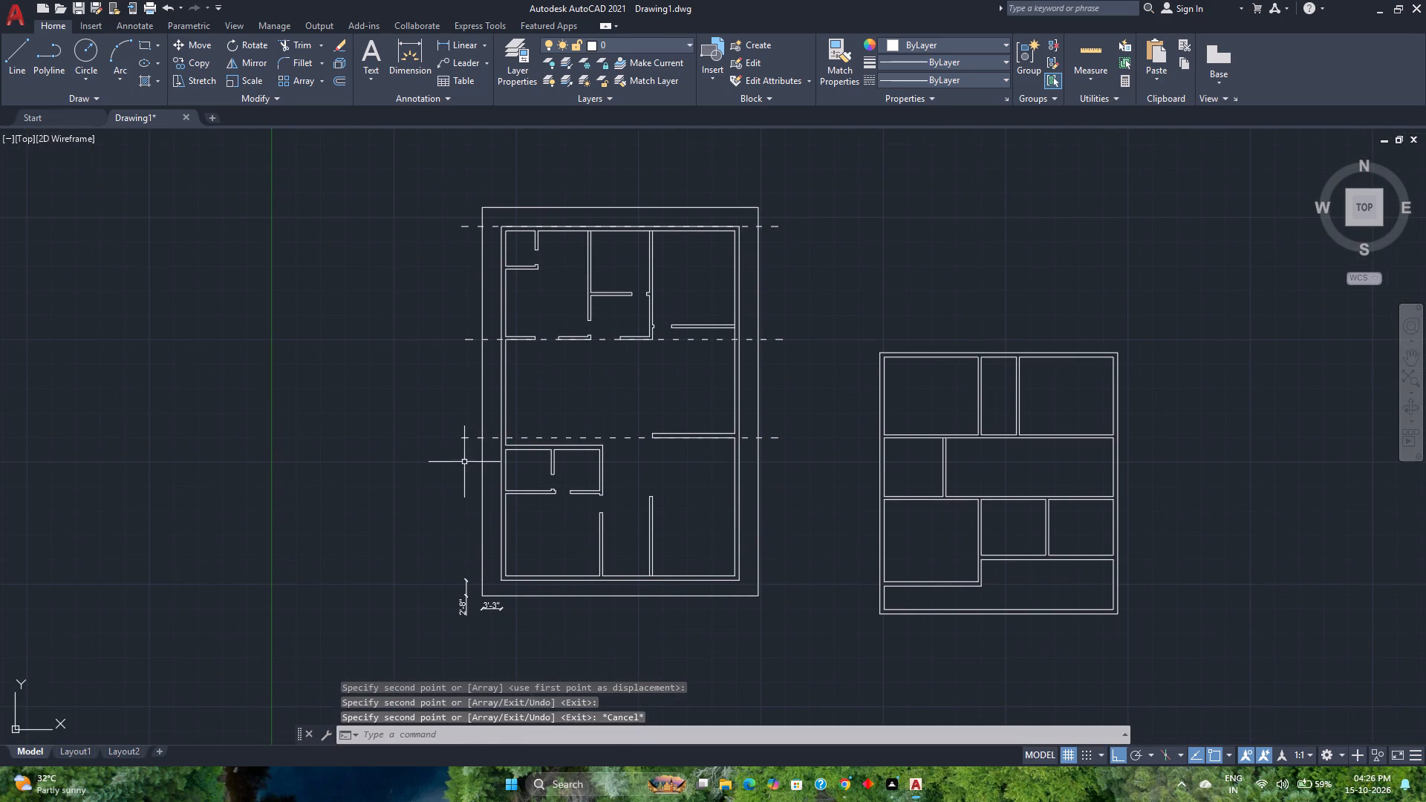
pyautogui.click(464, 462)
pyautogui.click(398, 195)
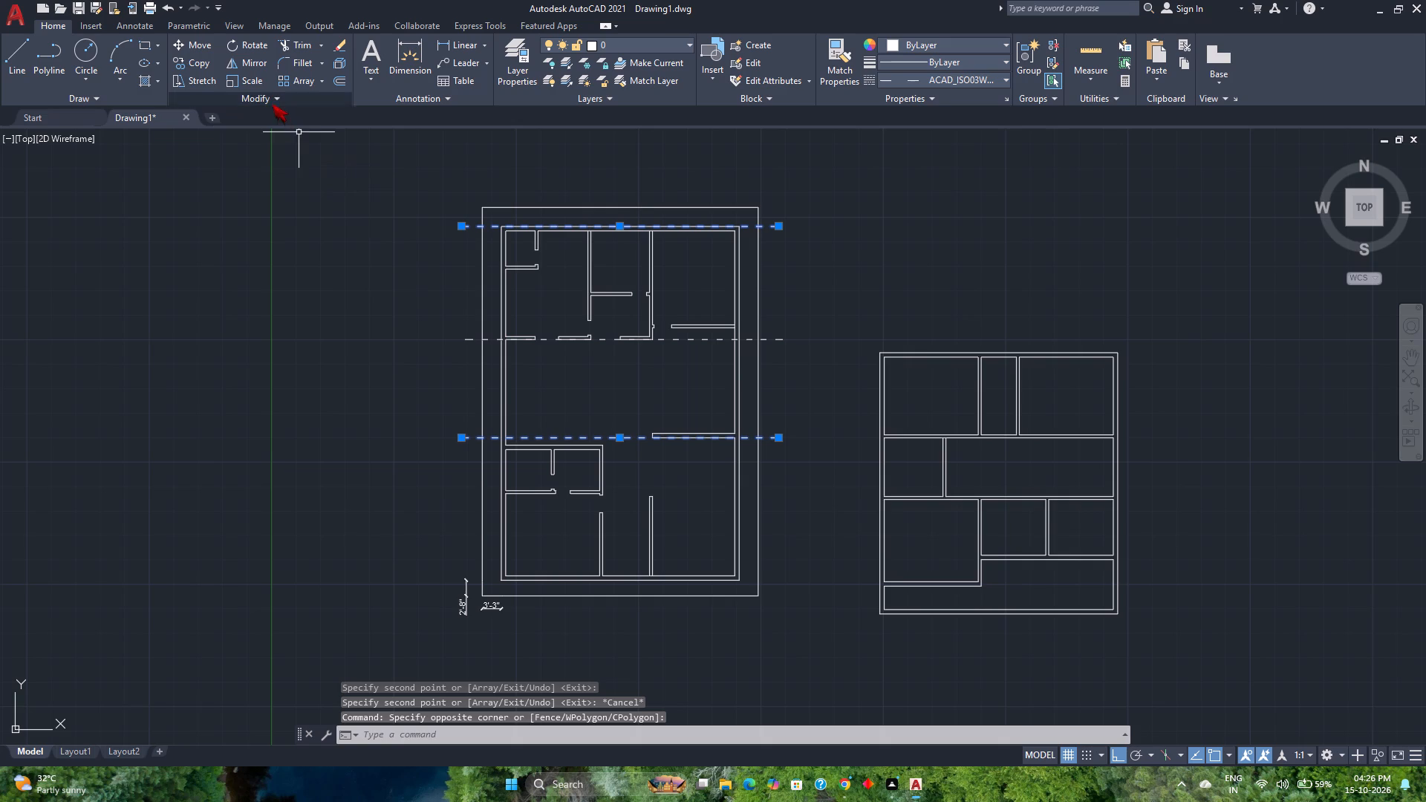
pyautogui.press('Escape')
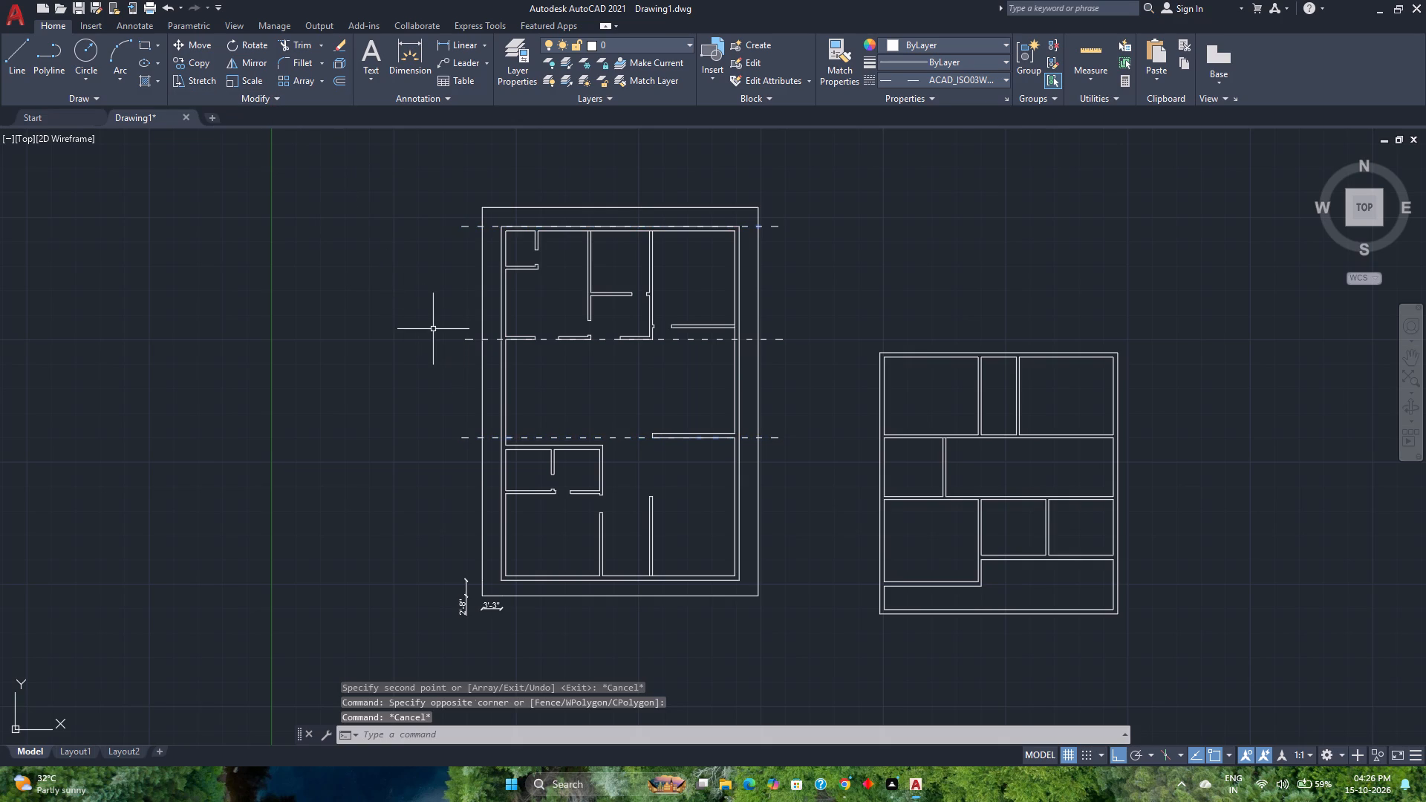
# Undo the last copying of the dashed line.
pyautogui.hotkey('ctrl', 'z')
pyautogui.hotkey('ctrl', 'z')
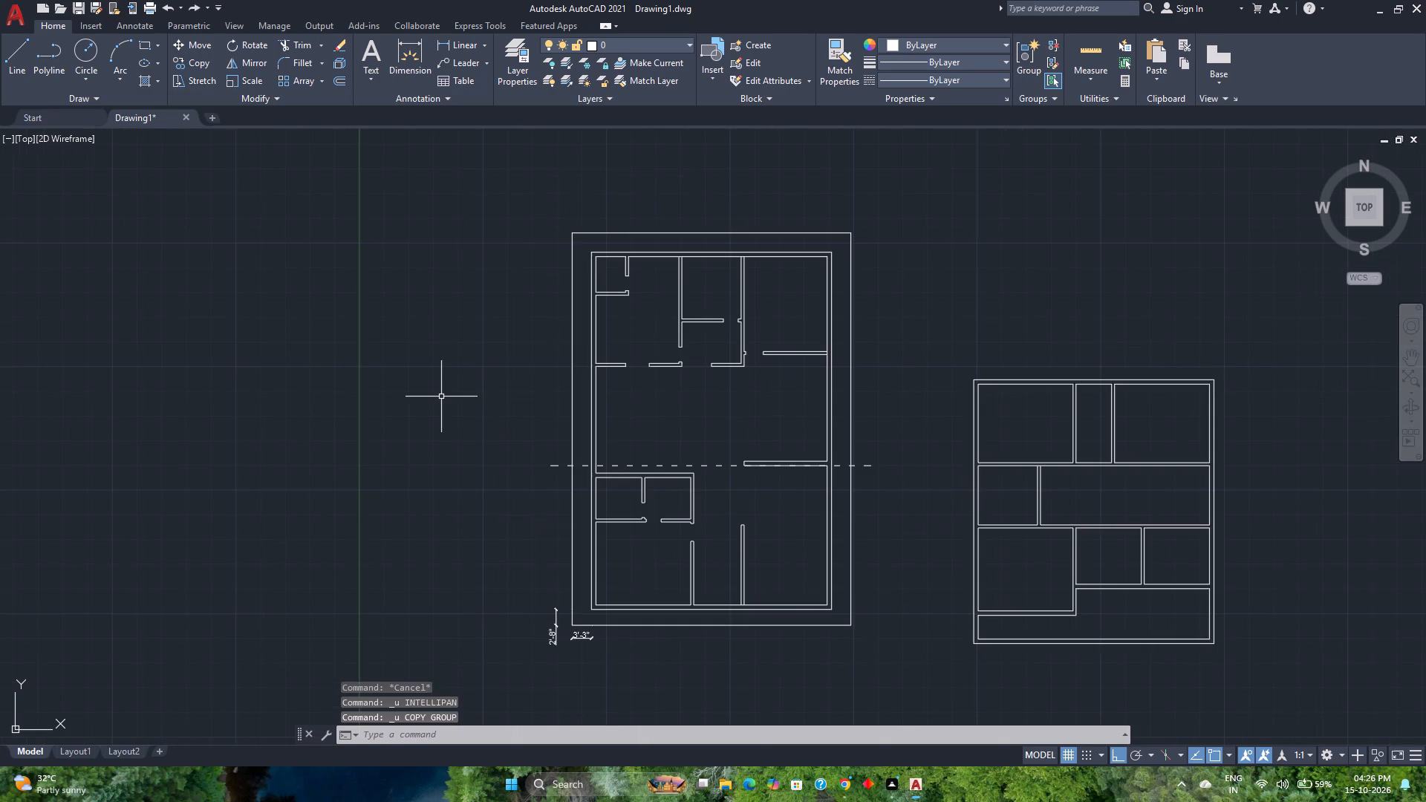
# Copy the dashed line from the left wall's inner face to the upper rooms' lower wall face, 16'-9" up, and to the top wall's inner corner.
pyautogui.click(552, 480)
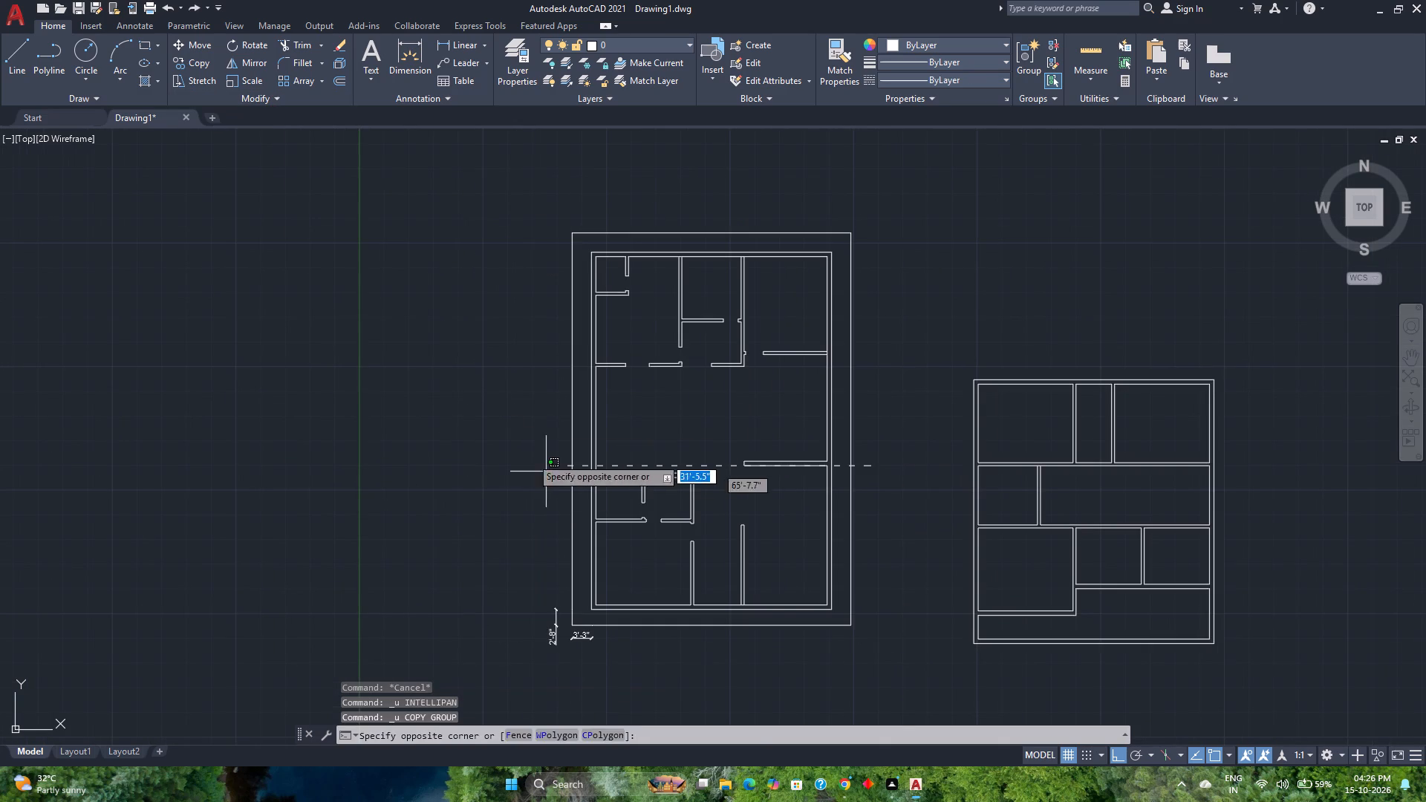
pyautogui.click(498, 428)
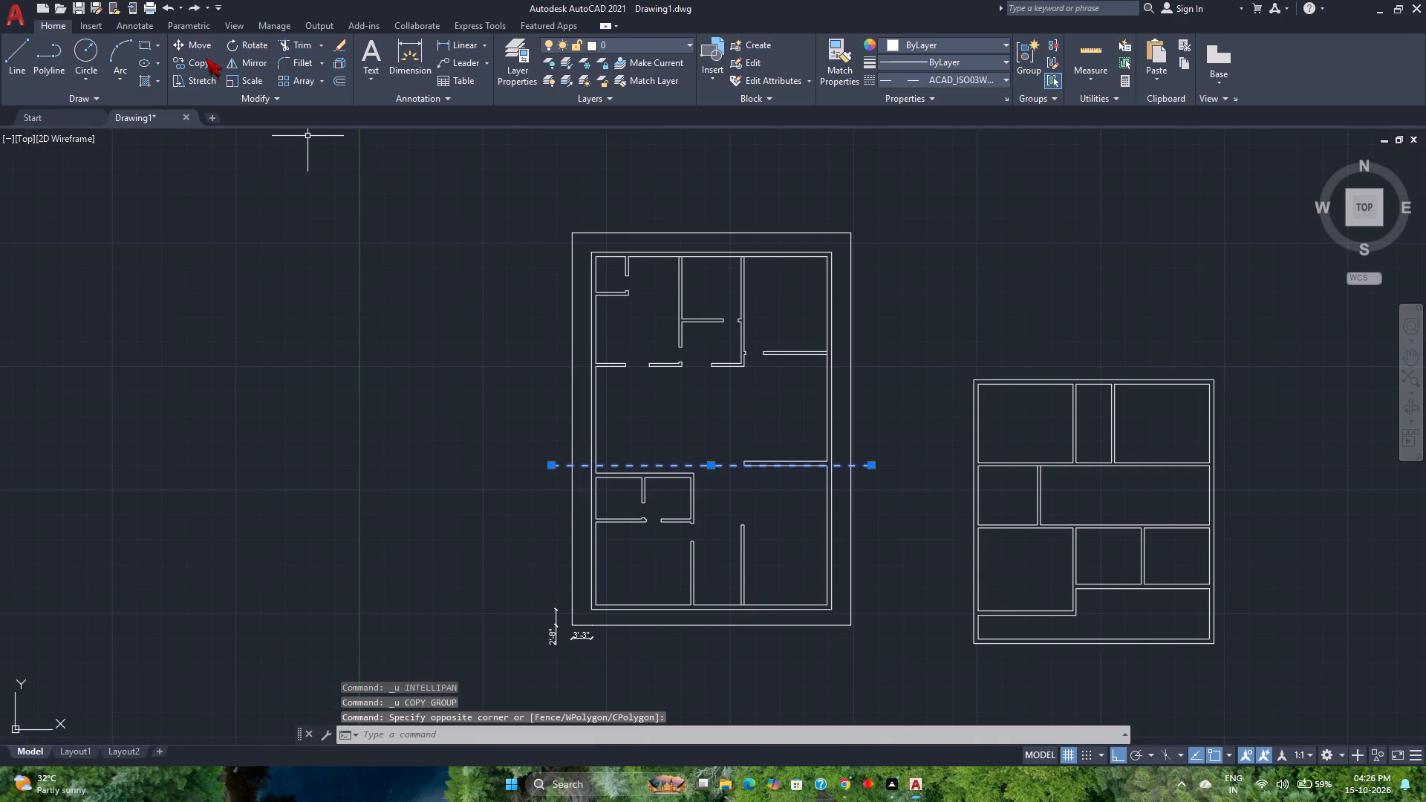
pyautogui.click(206, 58)
pyautogui.scroll(1, 593, 475)
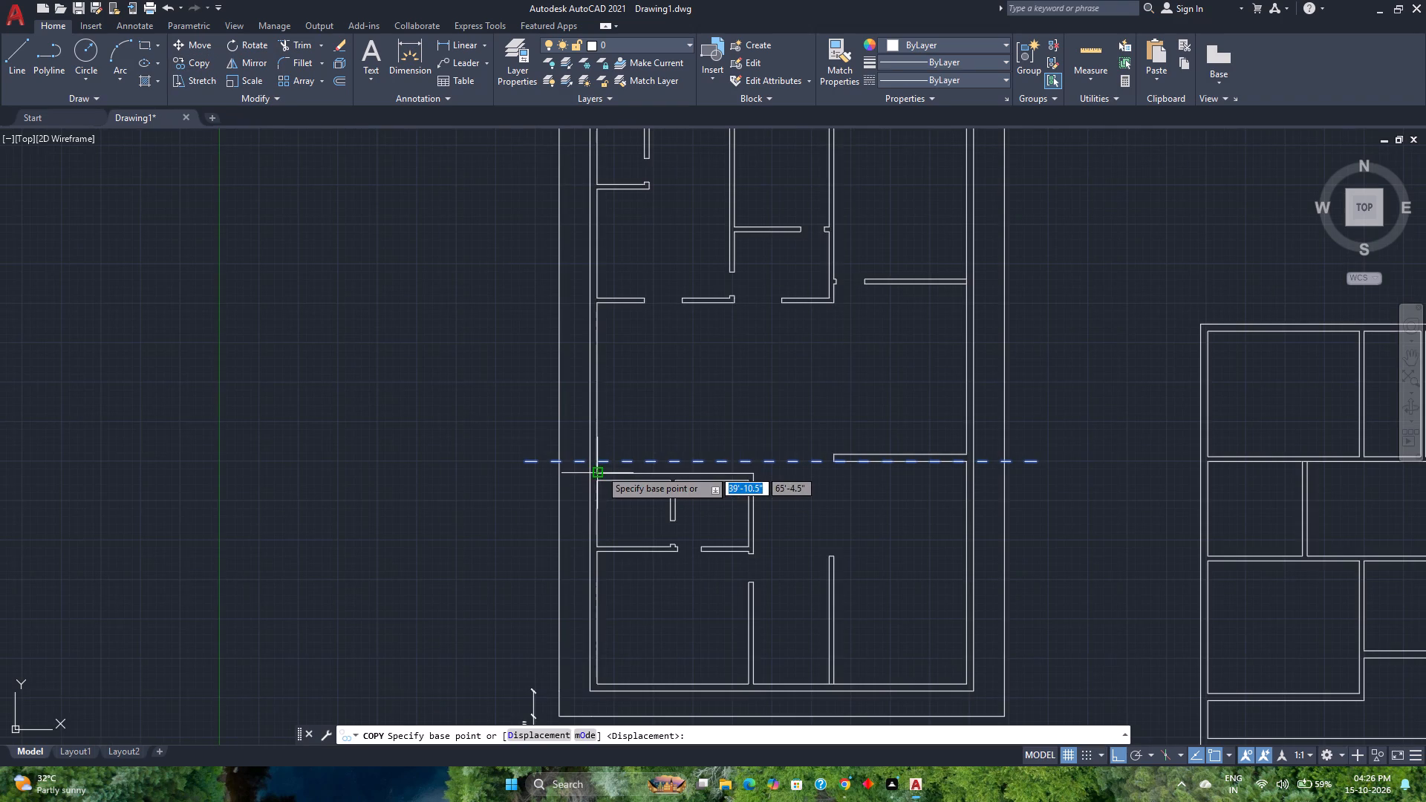
pyautogui.scroll(3, 600, 467)
pyautogui.click(585, 455)
pyautogui.scroll(-4, 585, 455)
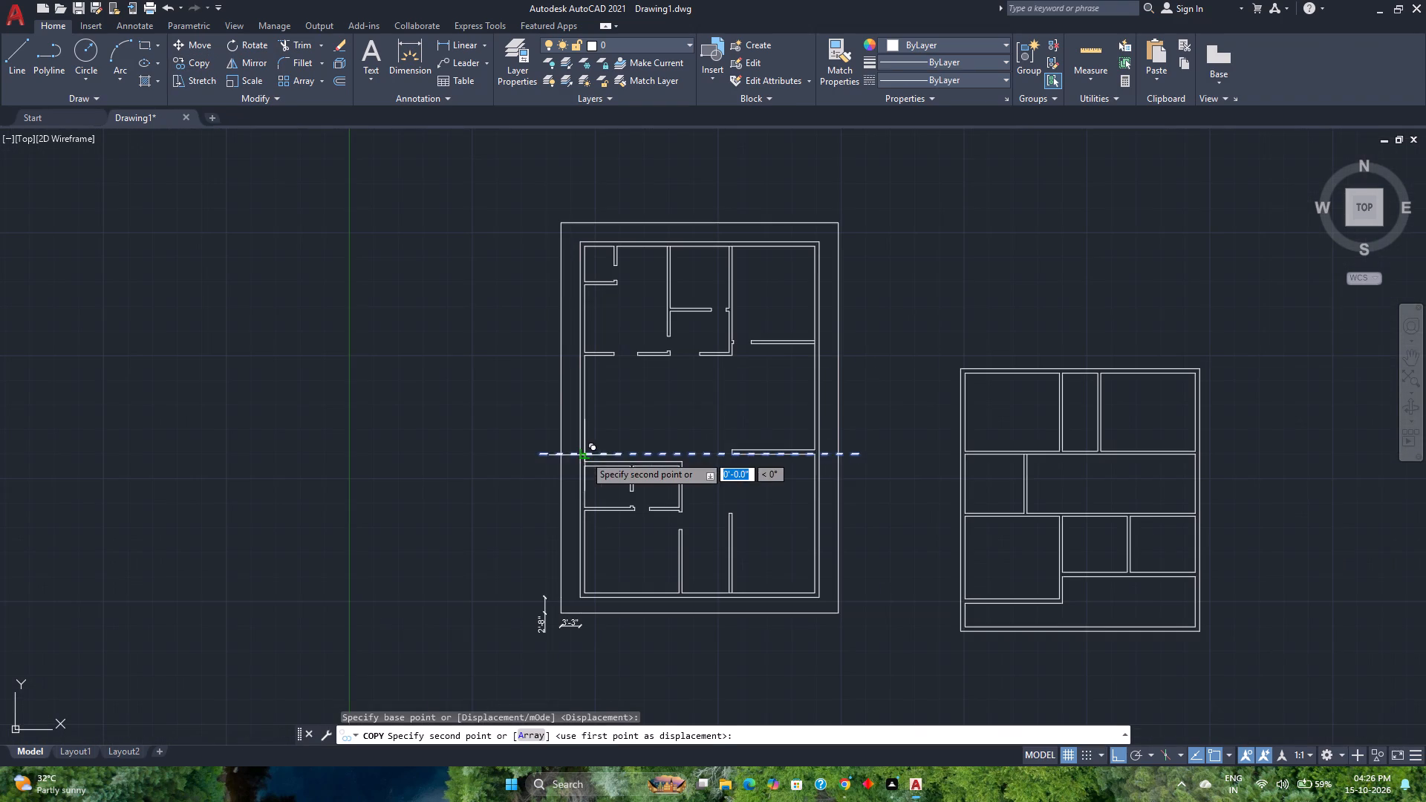
pyautogui.scroll(3, 586, 358)
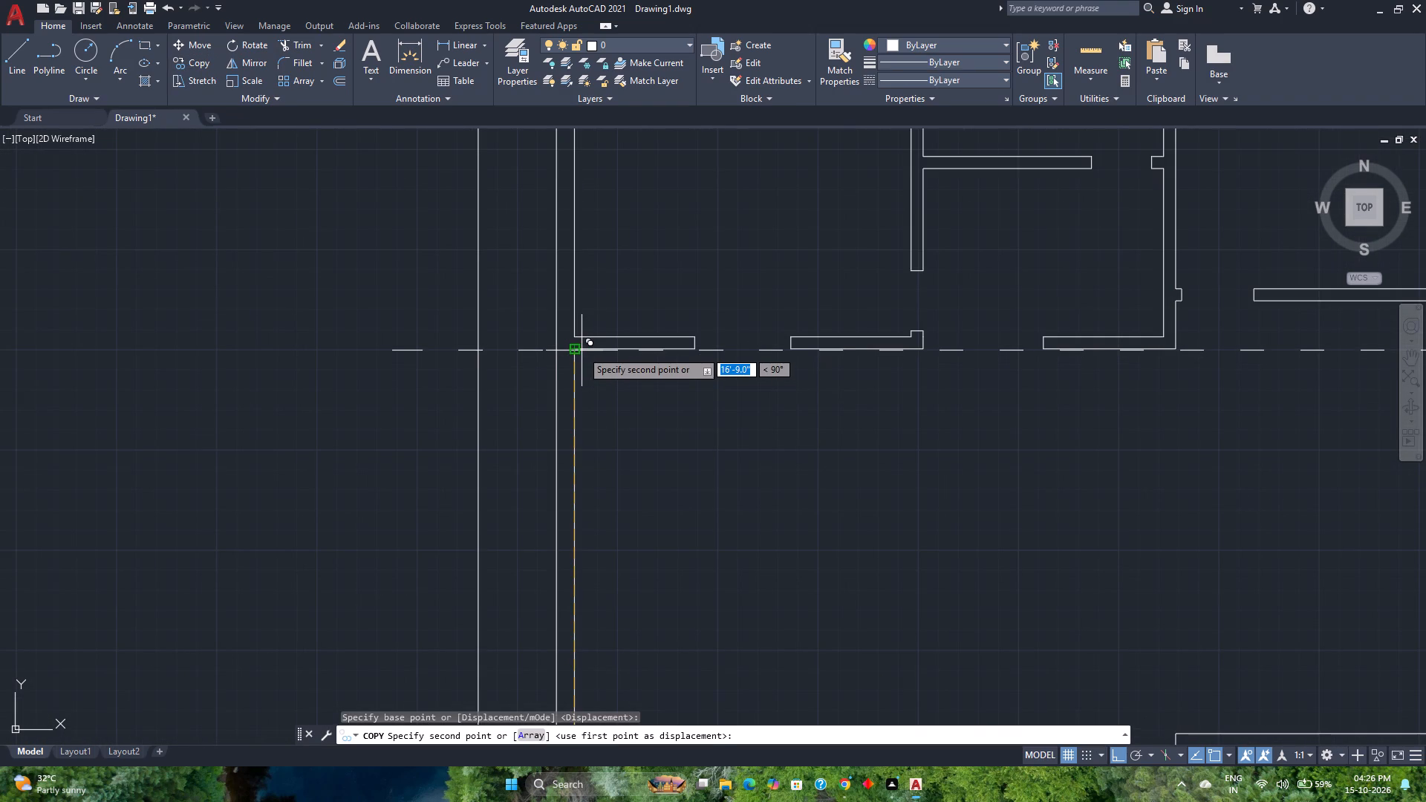
pyautogui.click(582, 351)
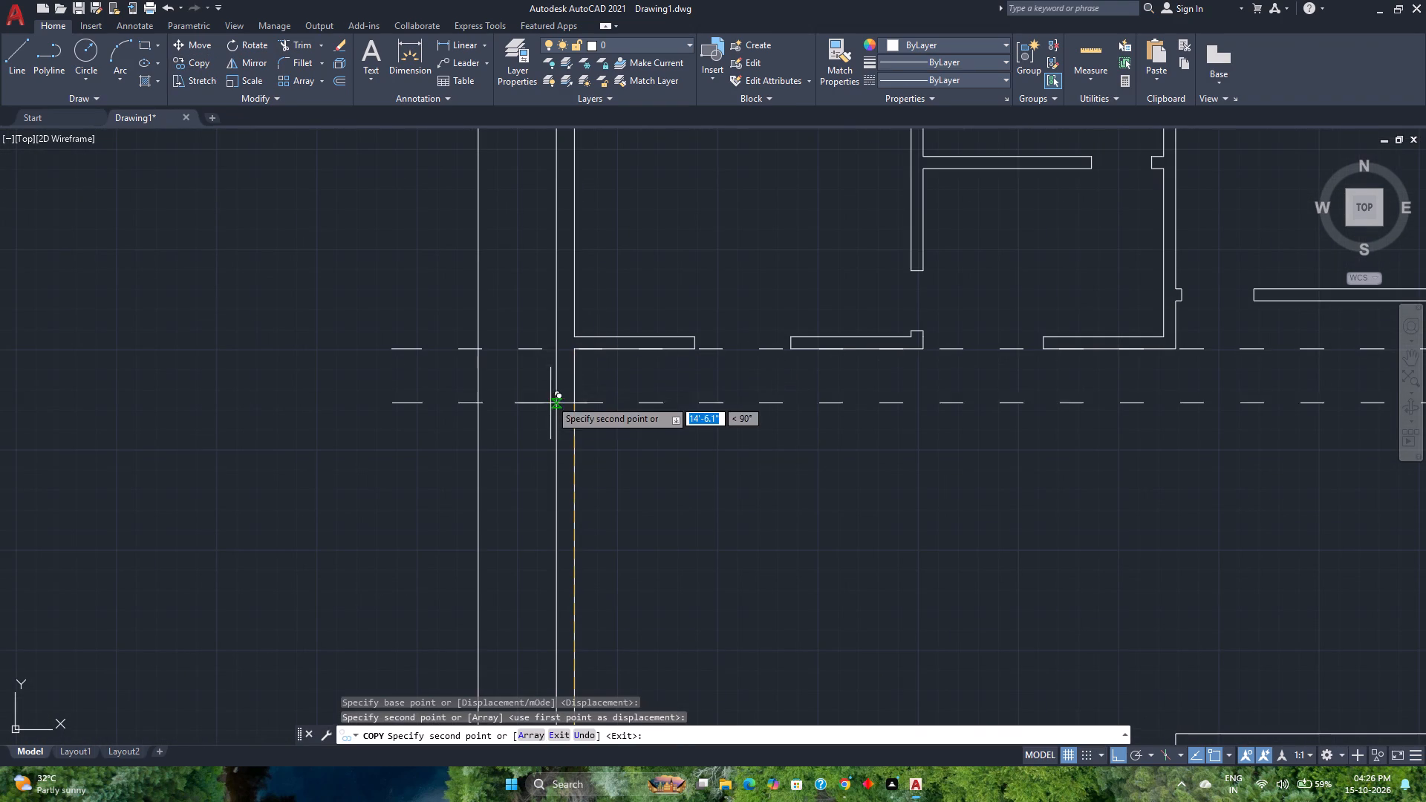
pyautogui.scroll(-1, 571, 345)
pyautogui.moveTo(571, 345); pyautogui.dragTo(599, 496, button='middle')
pyautogui.middleClick(599, 496)
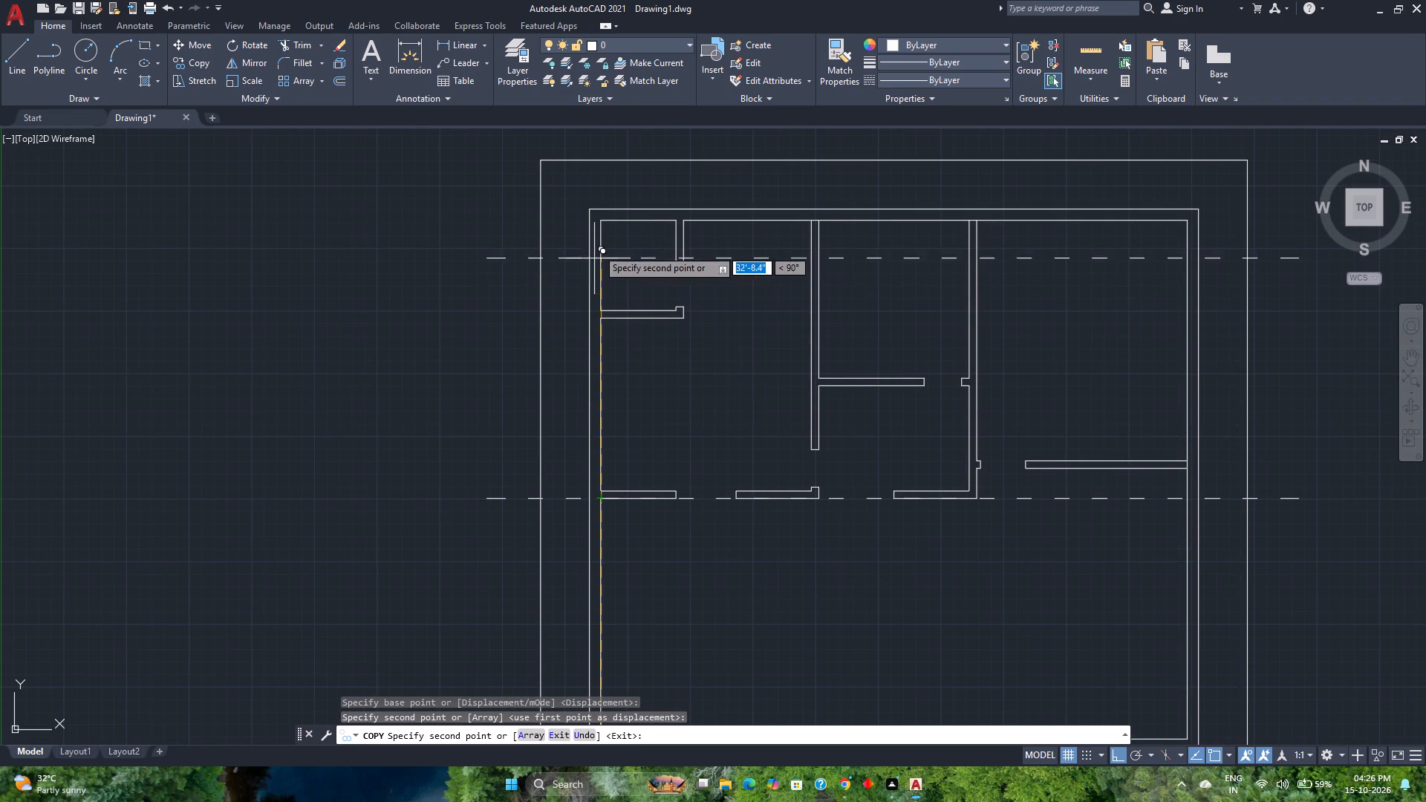
pyautogui.click(602, 223)
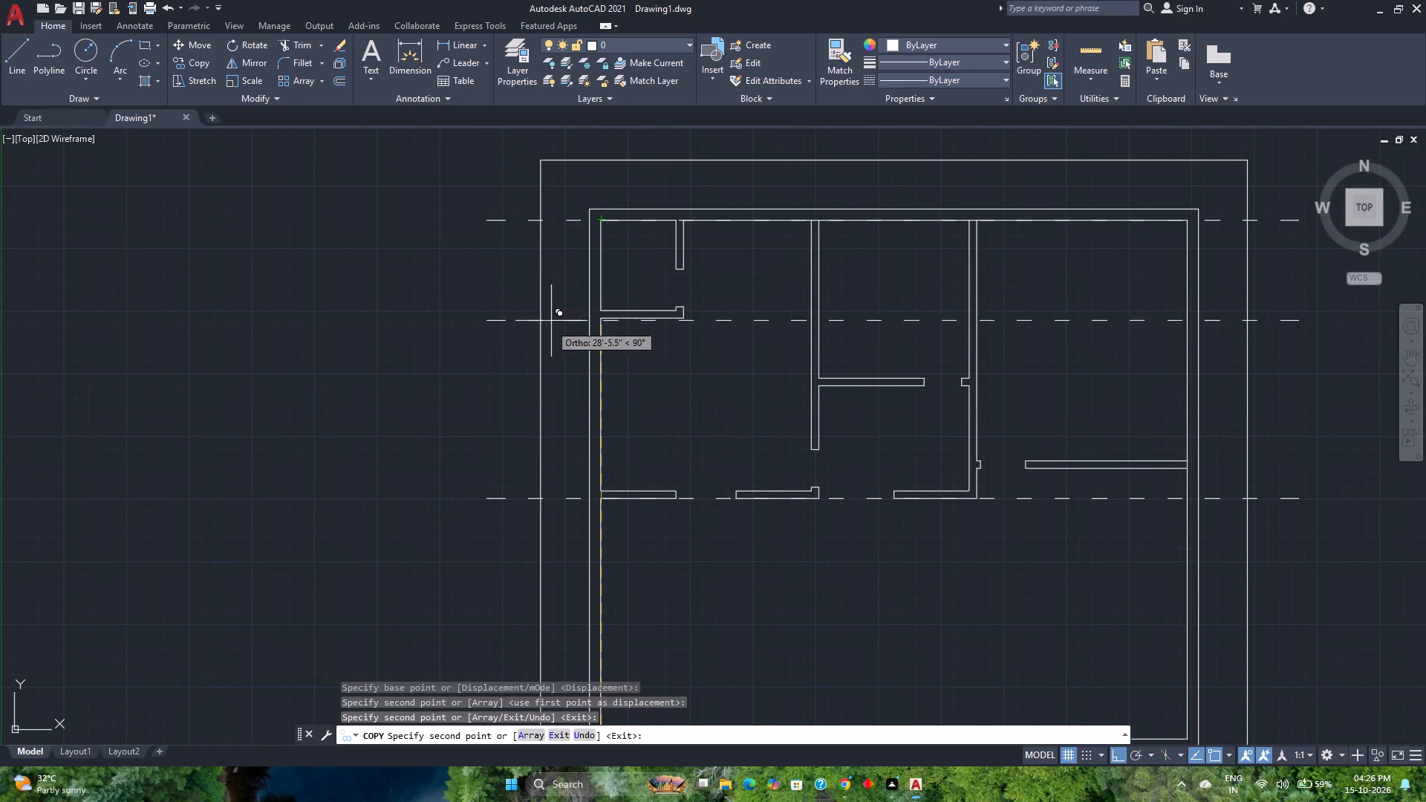
pyautogui.press('Escape')
# Set the linetype scale of the three dashed horizontal lines to 0.5.
pyautogui.scroll(-3, 553, 333)
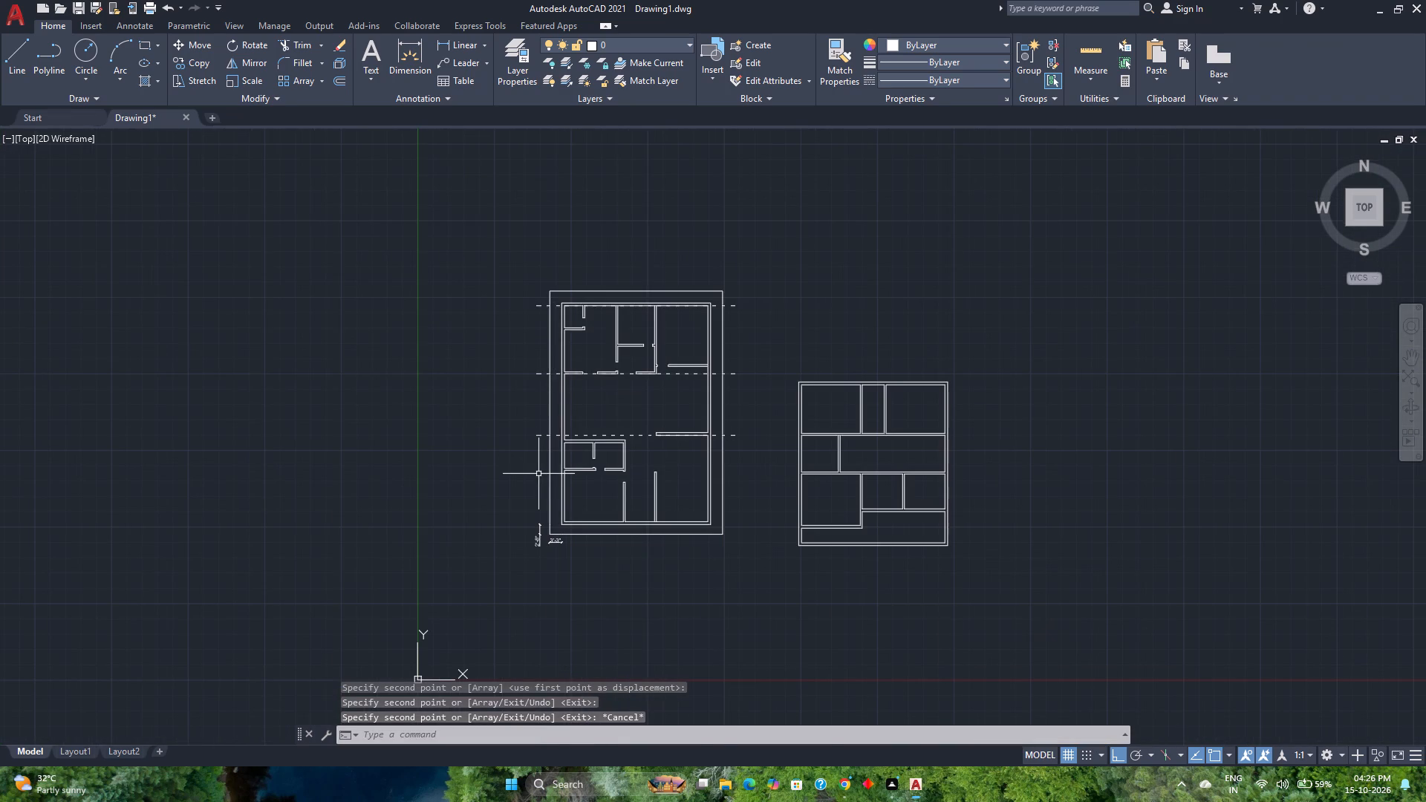
pyautogui.click(541, 464)
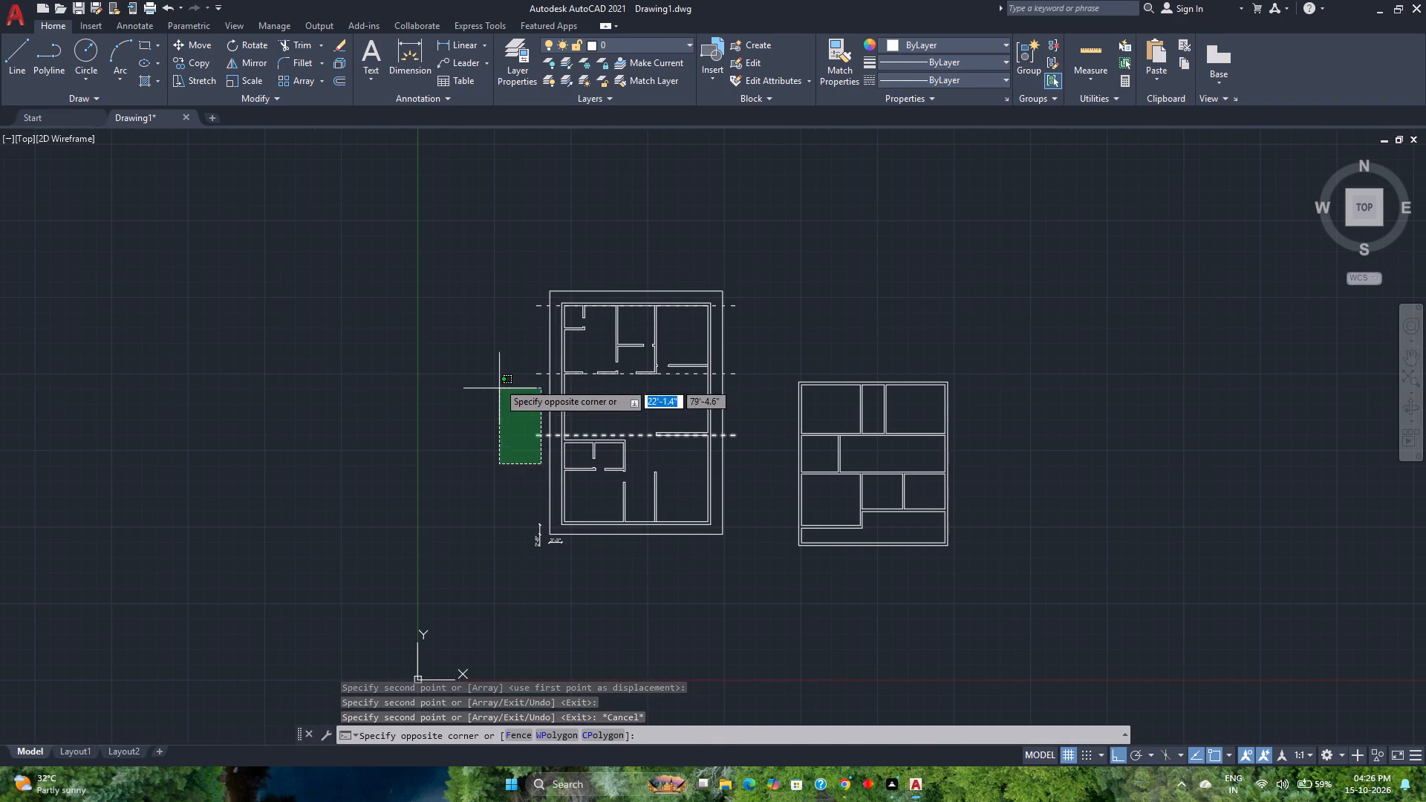
pyautogui.click(477, 283)
pyautogui.hotkey('ctrl', '1')
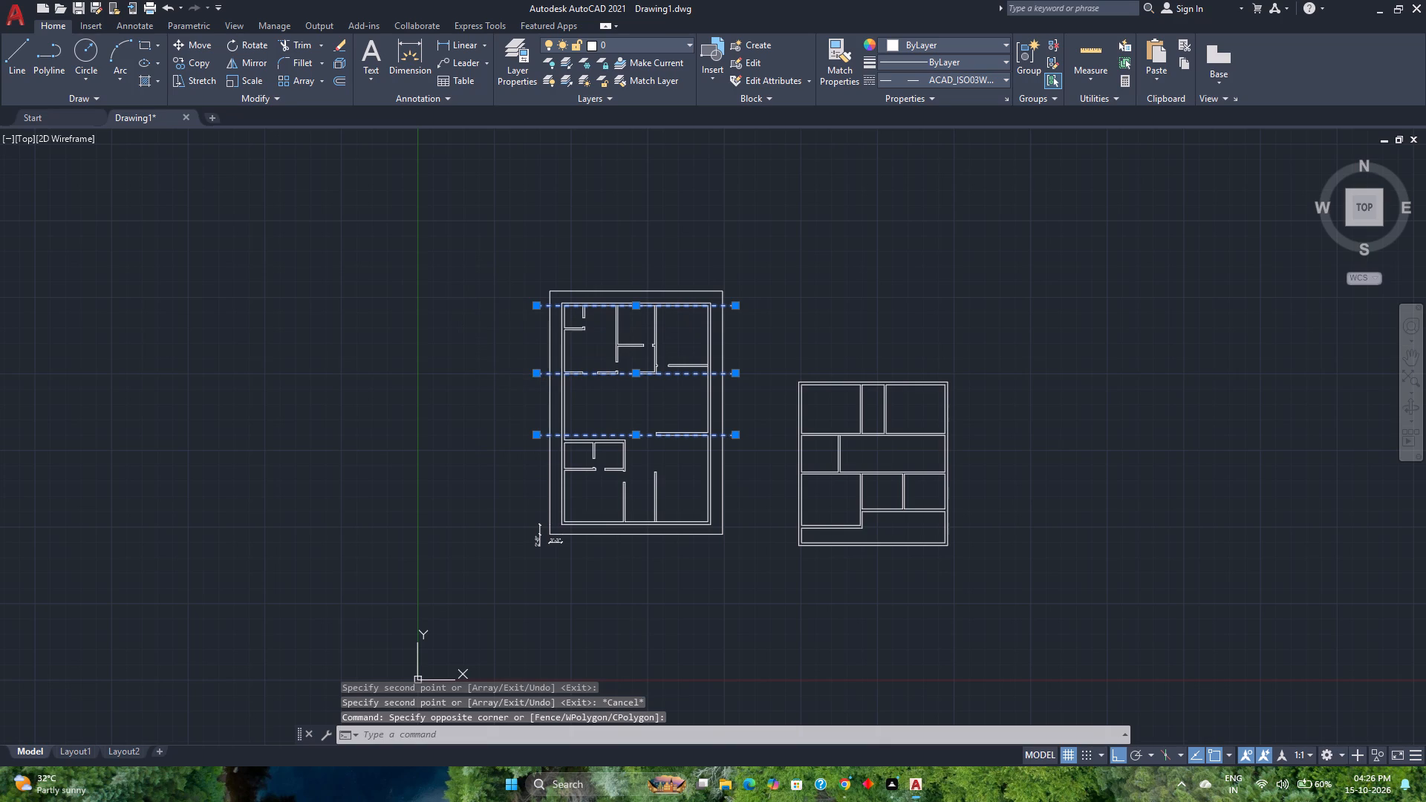
pyautogui.doubleClick(128, 123)
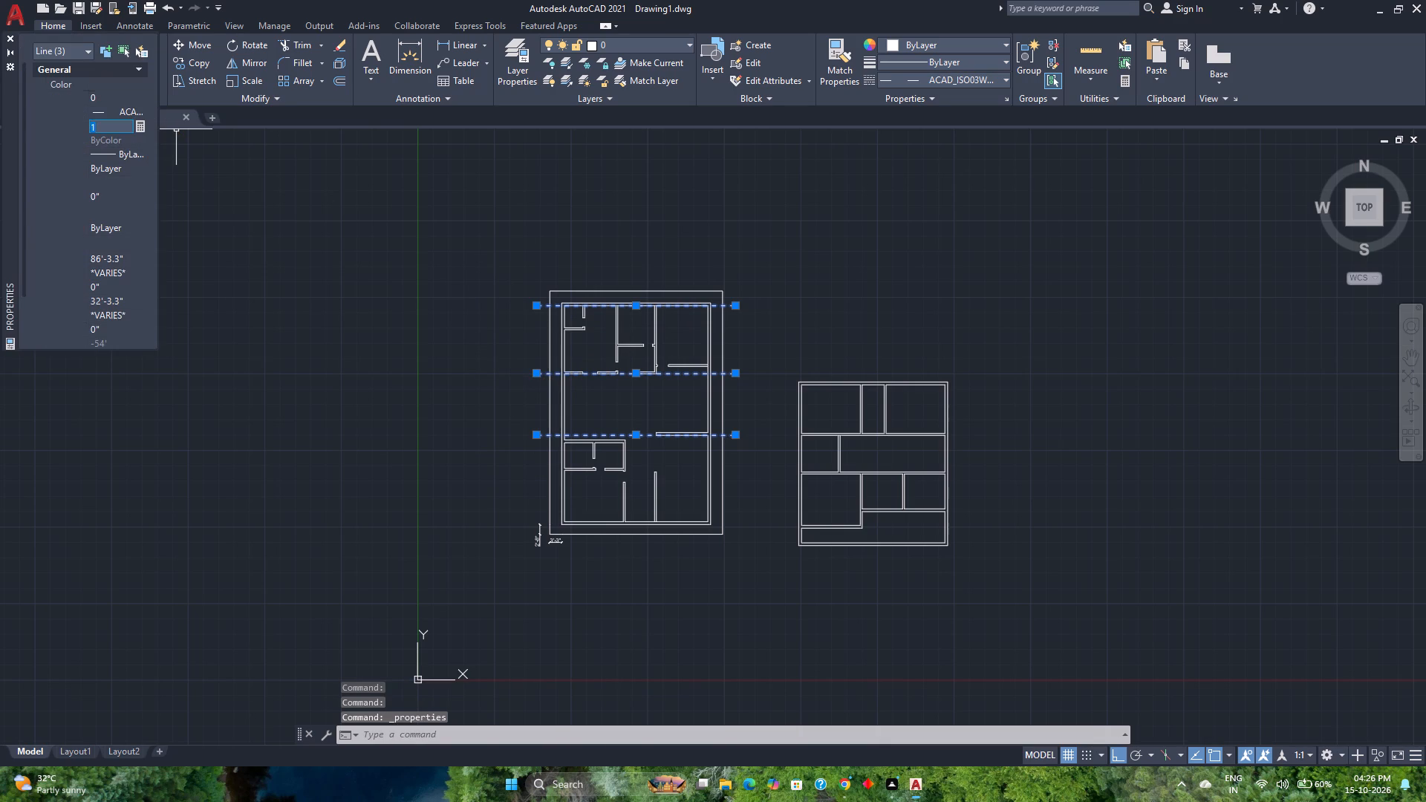
pyautogui.press('BackSpace')
pyautogui.write('0.5')
pyautogui.press('Return')
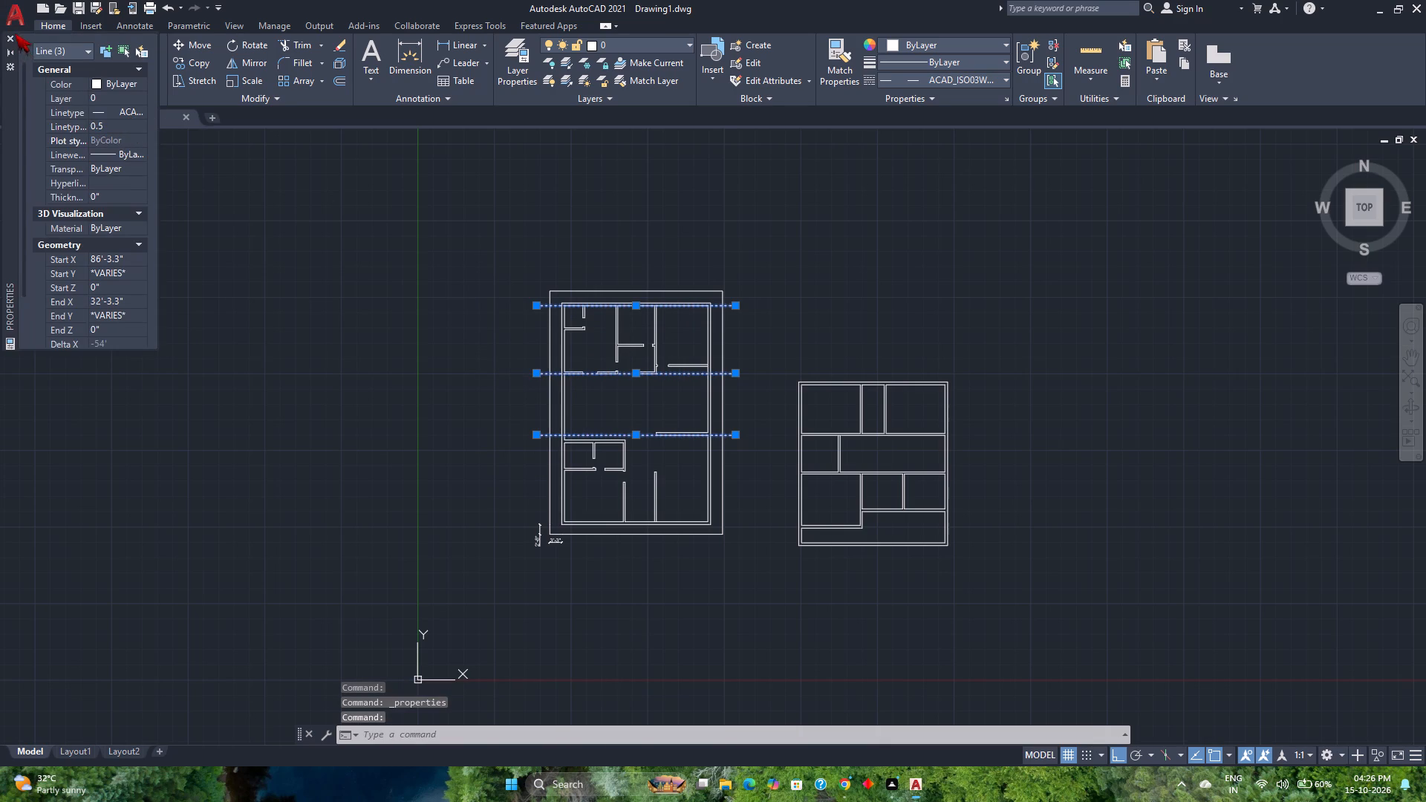
pyautogui.click(4, 33)
pyautogui.press('Escape')
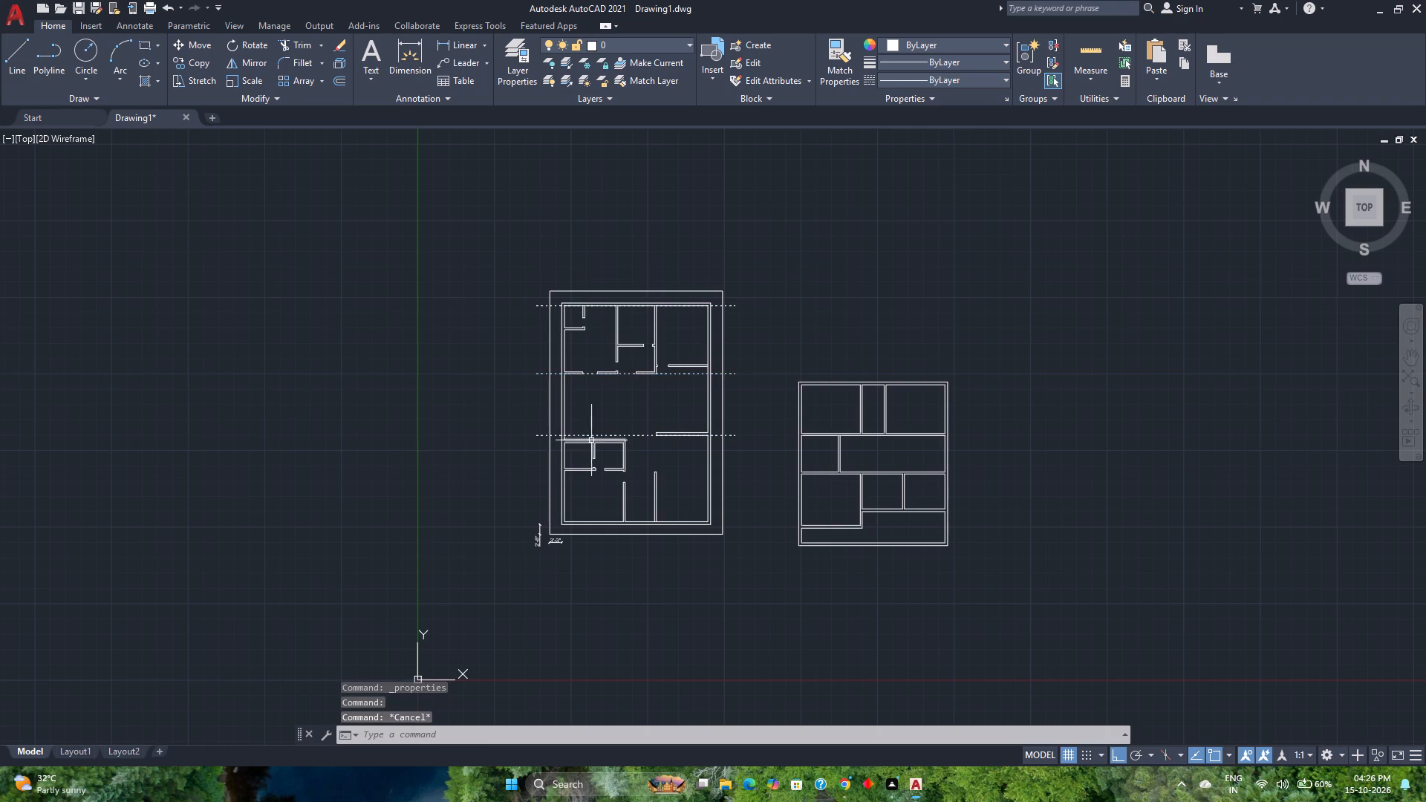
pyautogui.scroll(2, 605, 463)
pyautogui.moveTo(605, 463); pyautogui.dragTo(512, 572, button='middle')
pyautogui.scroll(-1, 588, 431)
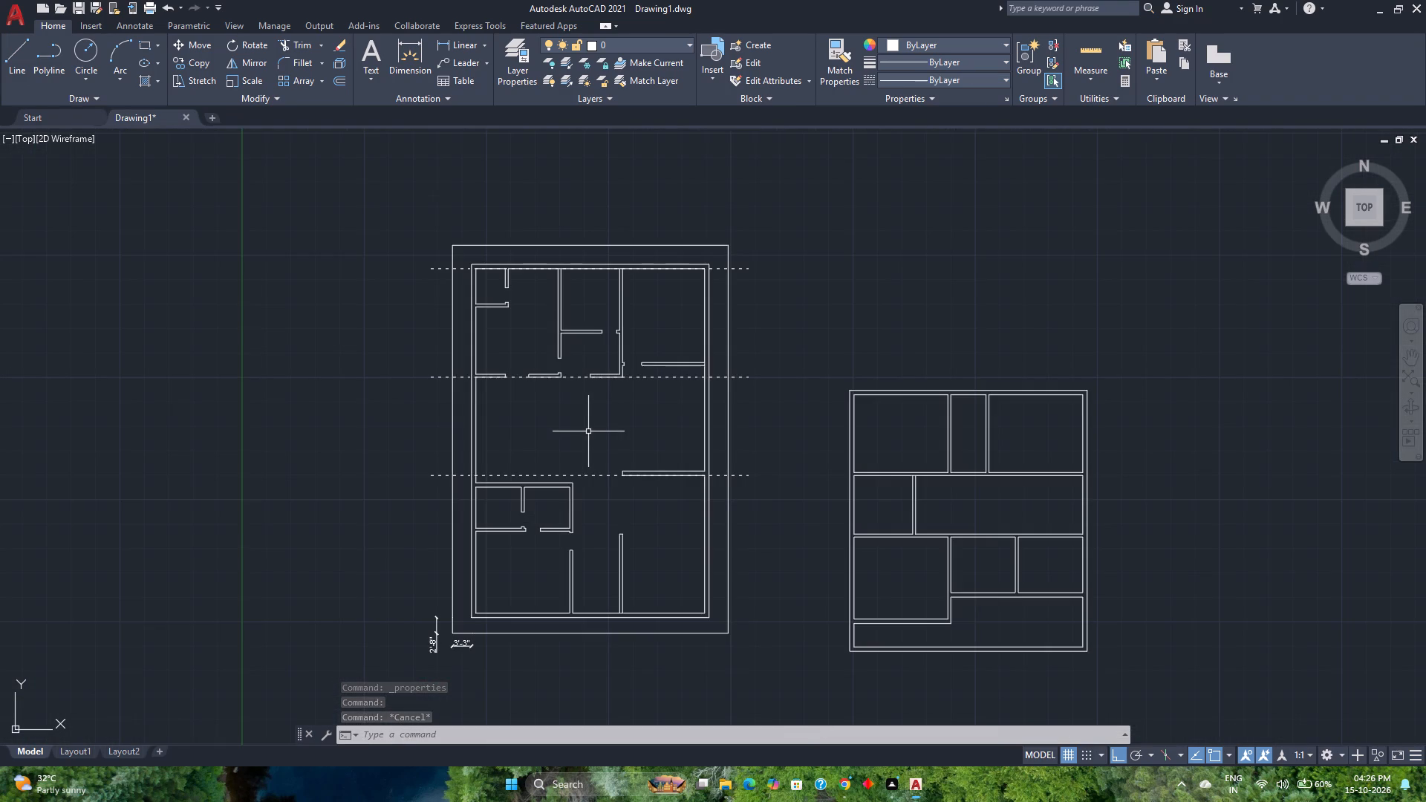
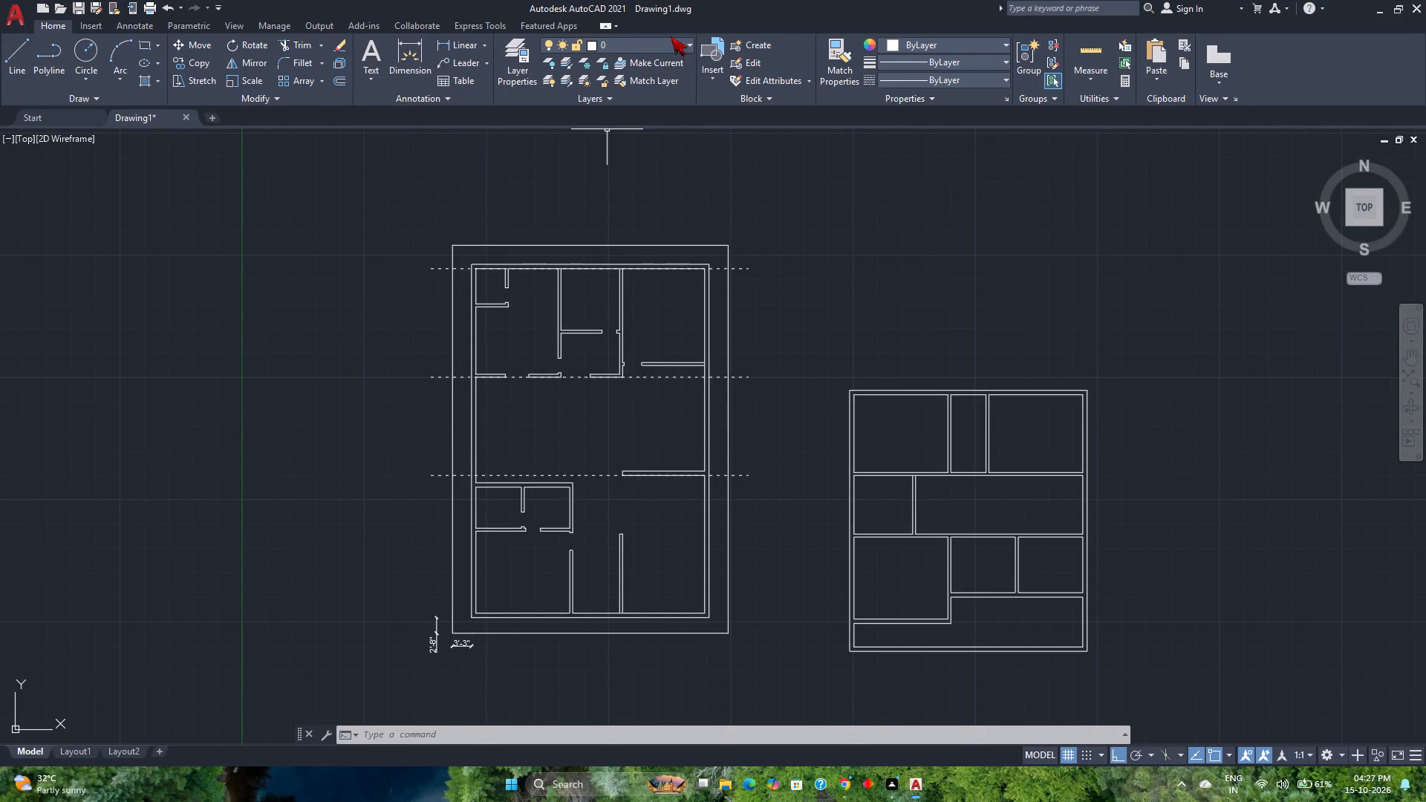
# Measure the room sizes in the smaller floor plan, ending with the upper-right room.
pyautogui.click(1093, 48)
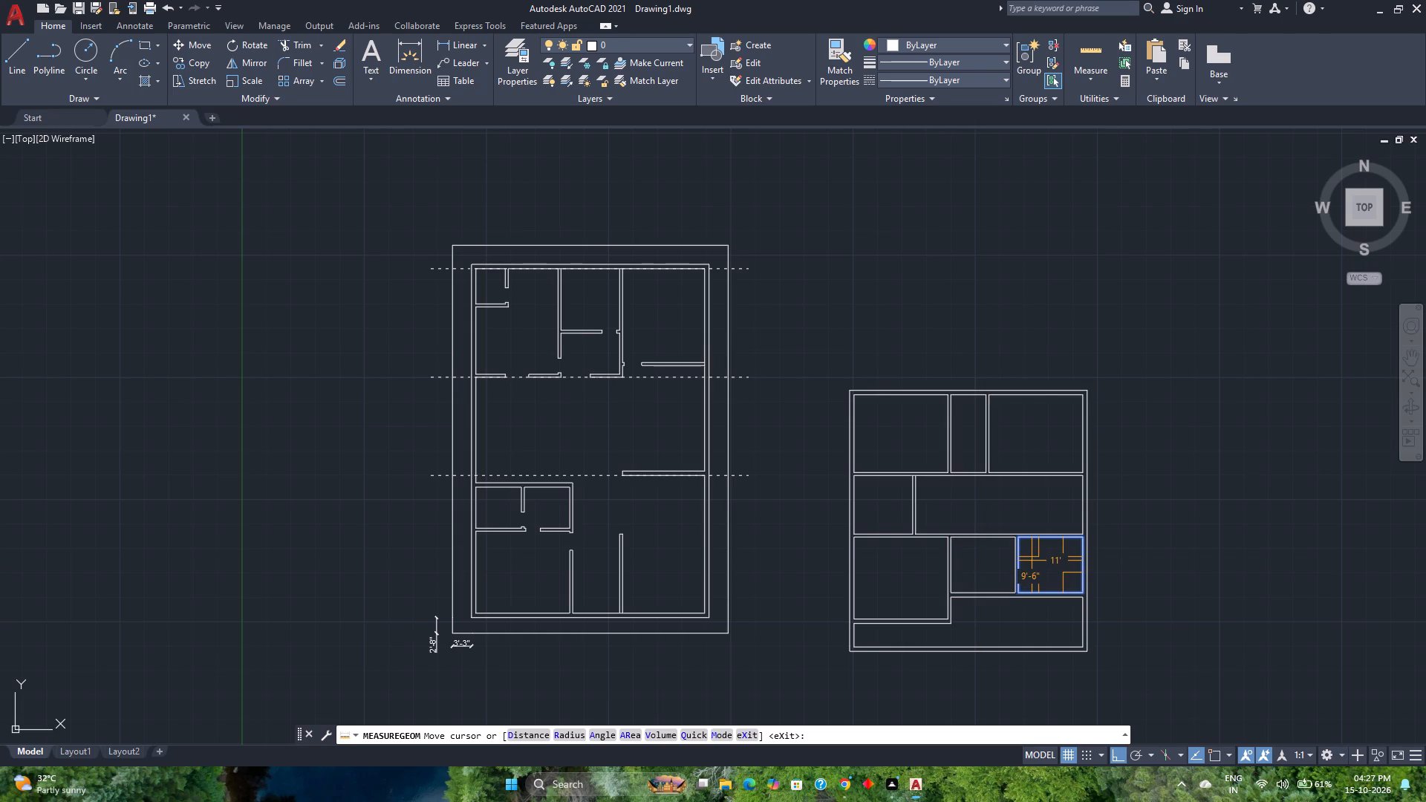
pyautogui.press('Escape')
pyautogui.moveTo(1020, 481); pyautogui.dragTo(915, 451, button='middle')
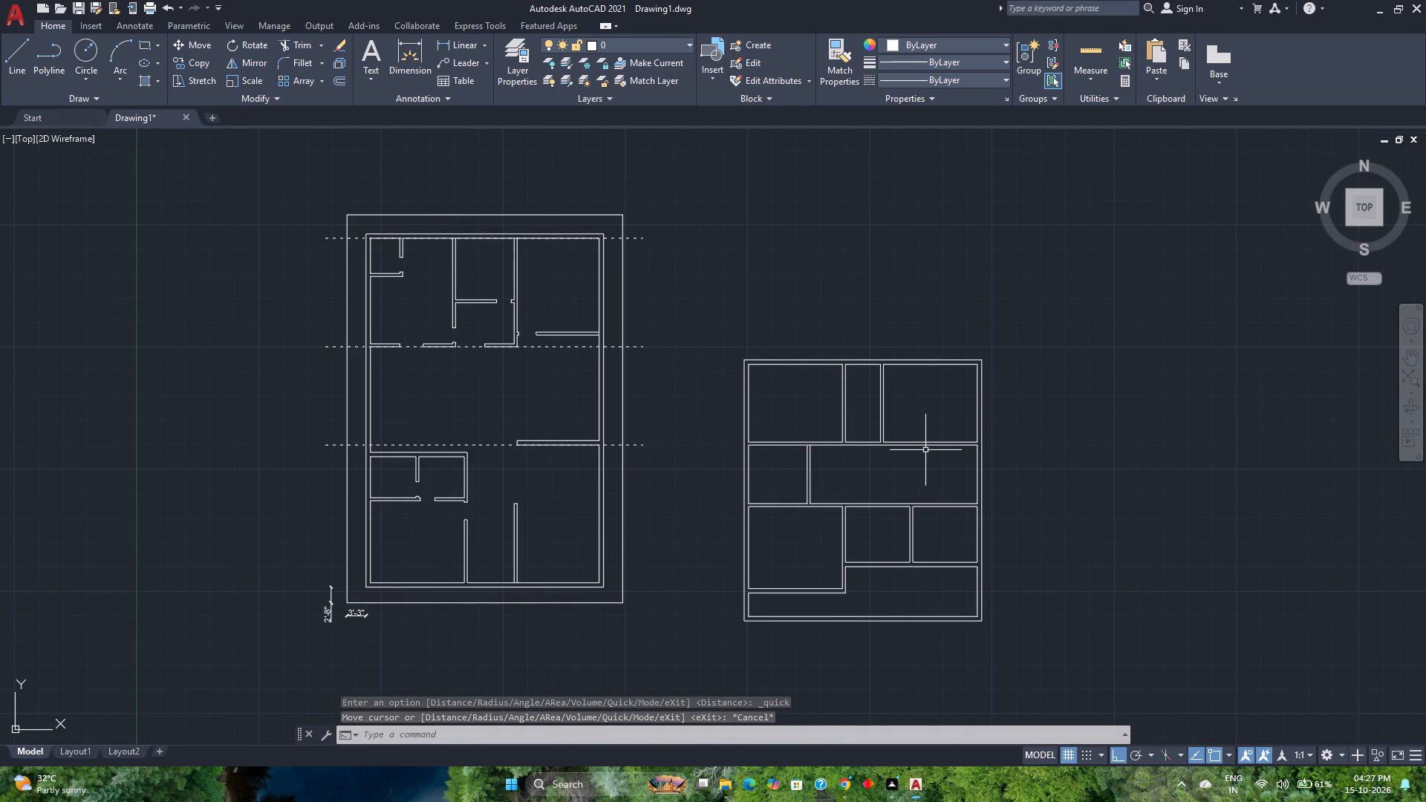
pyautogui.moveTo(928, 515); pyautogui.dragTo(814, 469, button='middle')
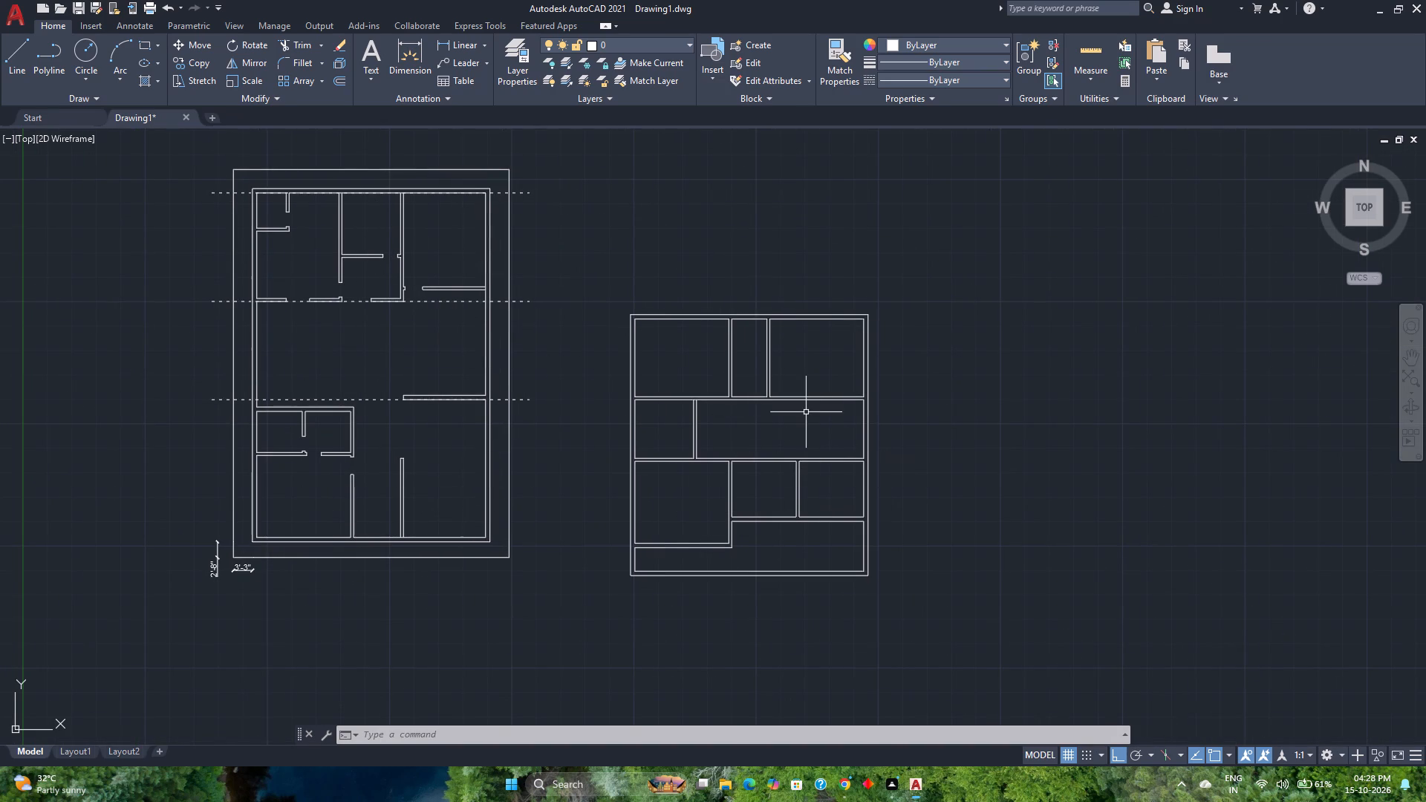
pyautogui.moveTo(809, 412); pyautogui.dragTo(763, 455, button='middle')
pyautogui.middleClick(763, 455)
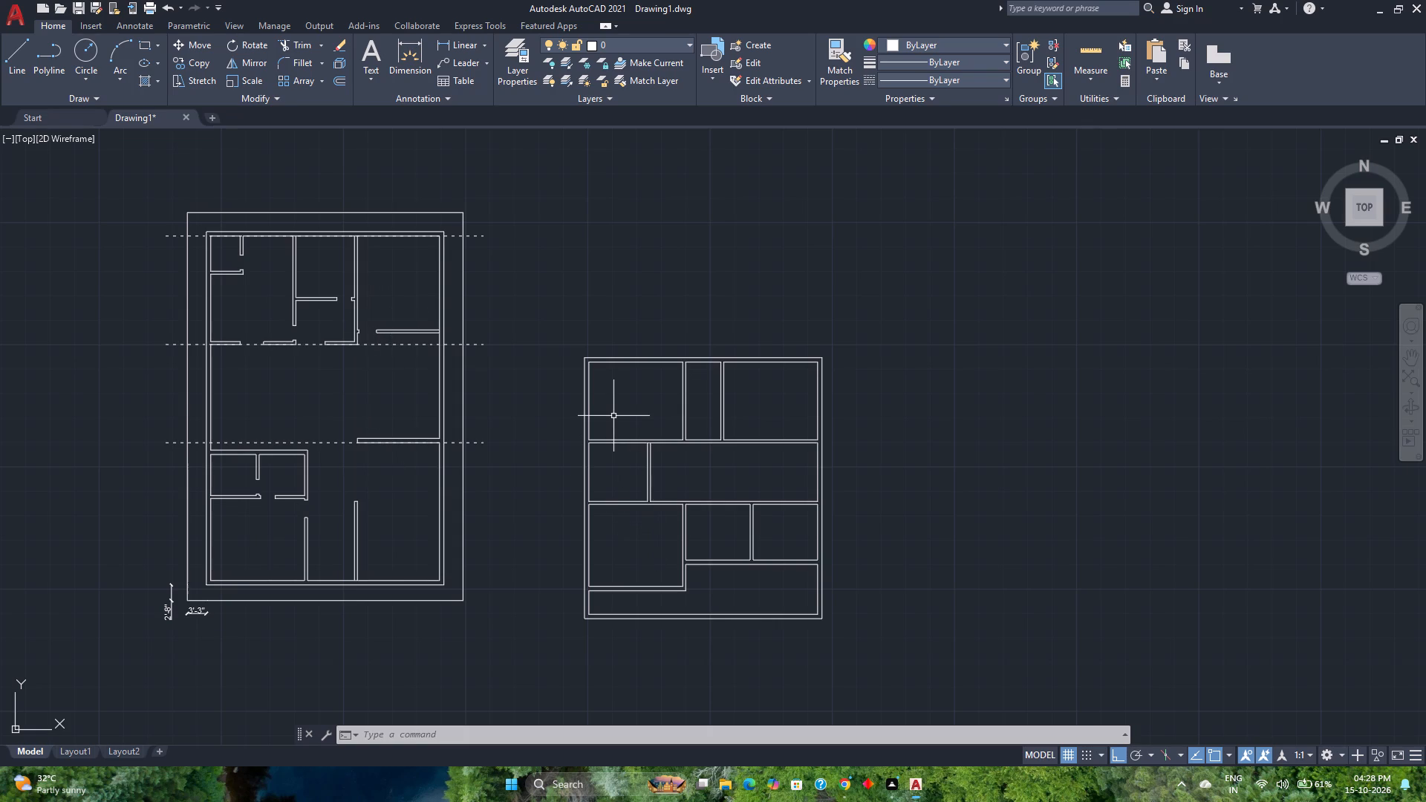
pyautogui.scroll(1, 783, 417)
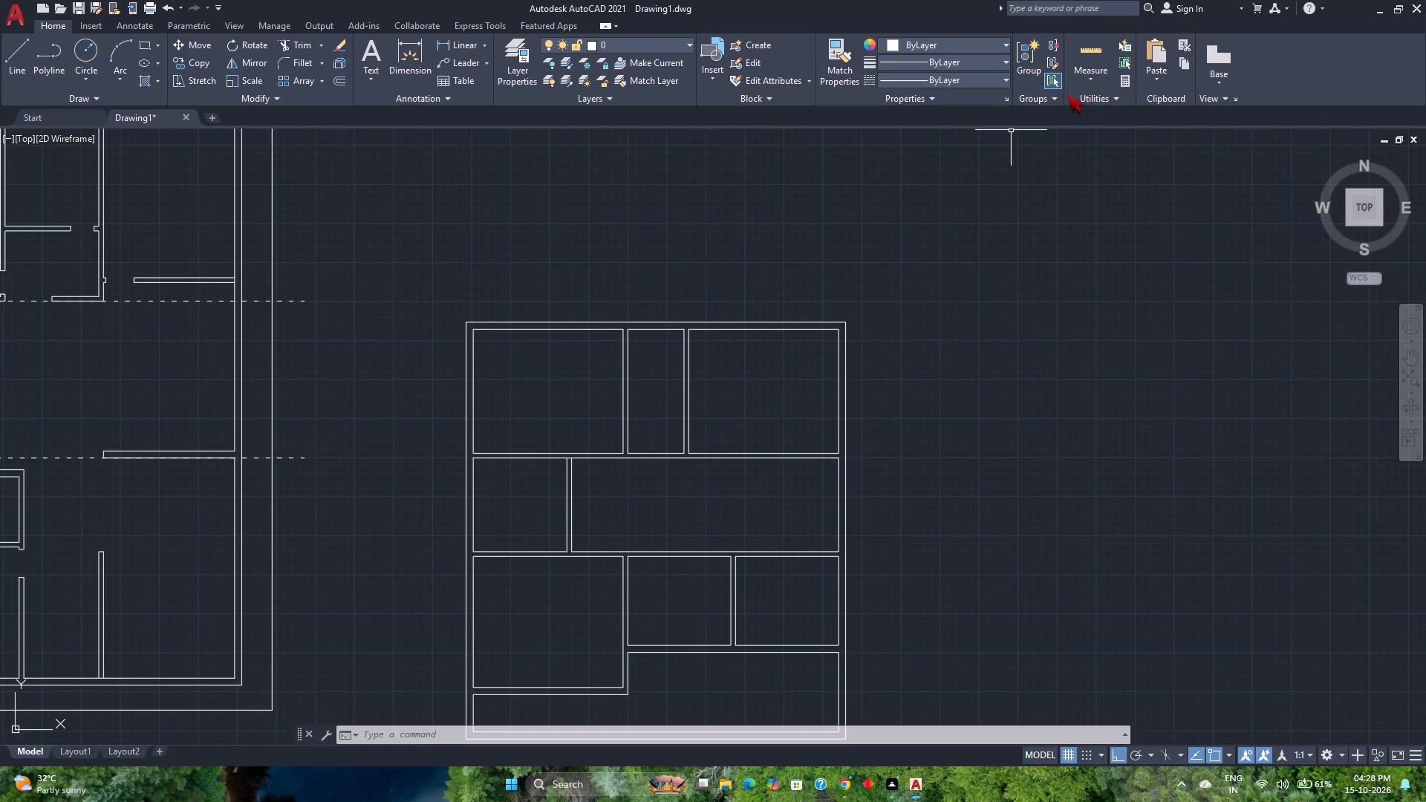
pyautogui.click(1087, 44)
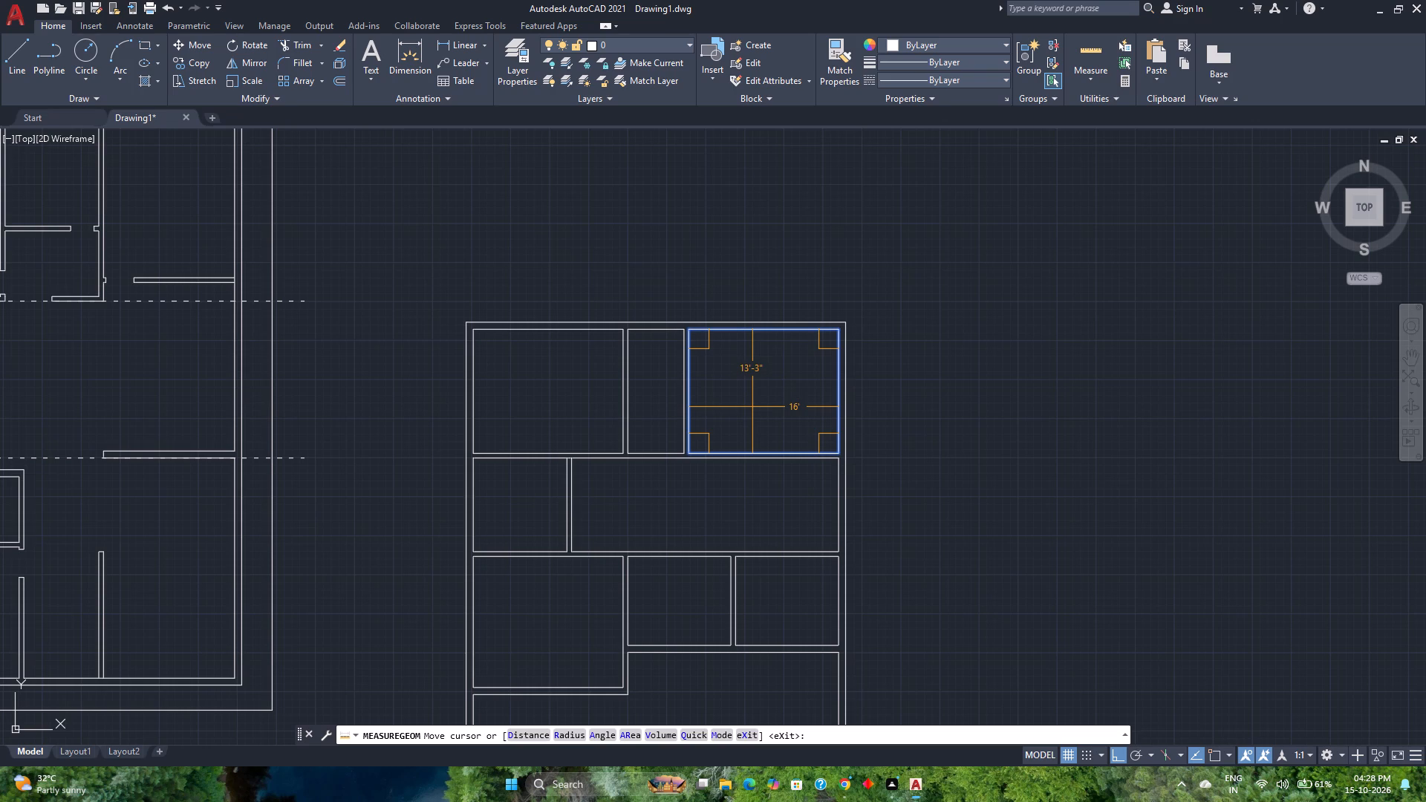
pyautogui.press('Escape')
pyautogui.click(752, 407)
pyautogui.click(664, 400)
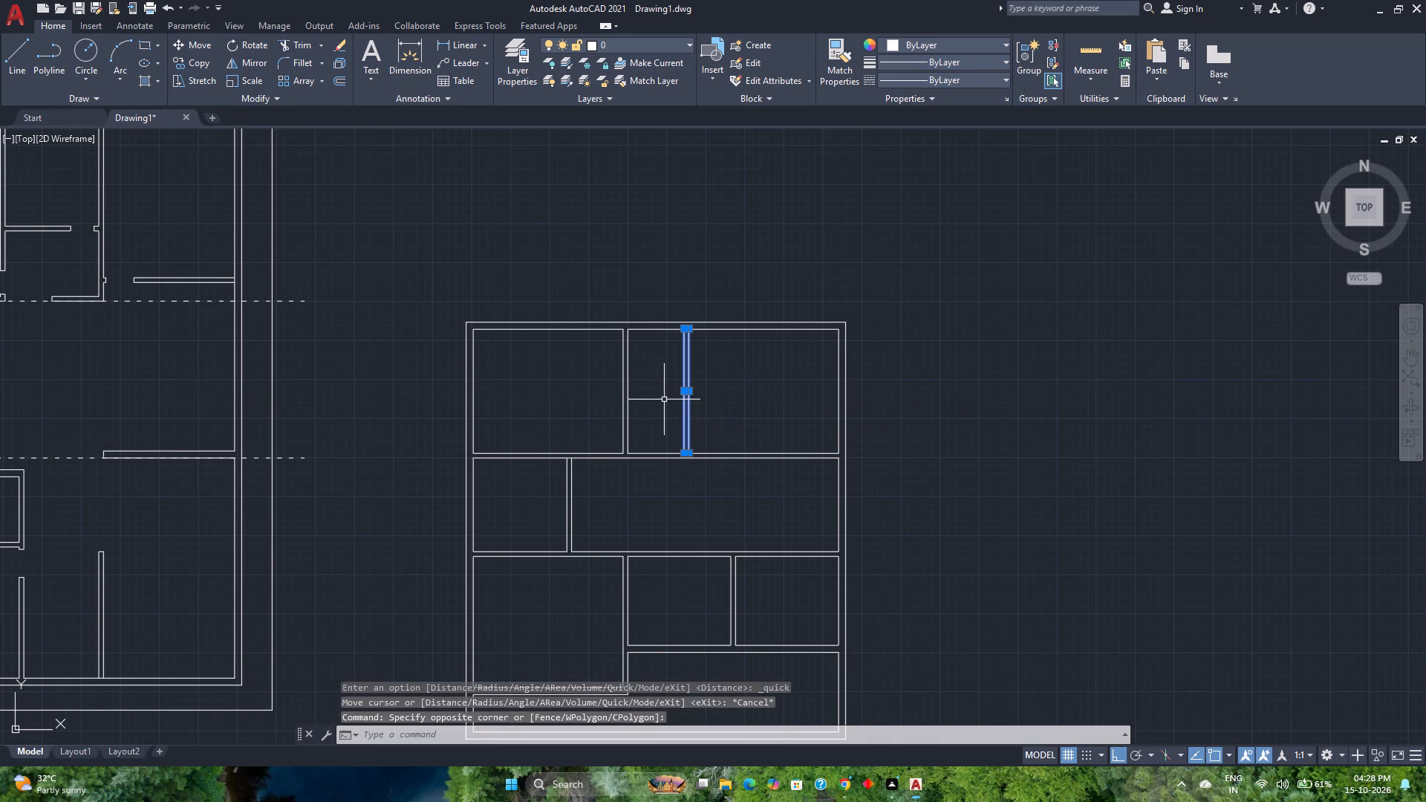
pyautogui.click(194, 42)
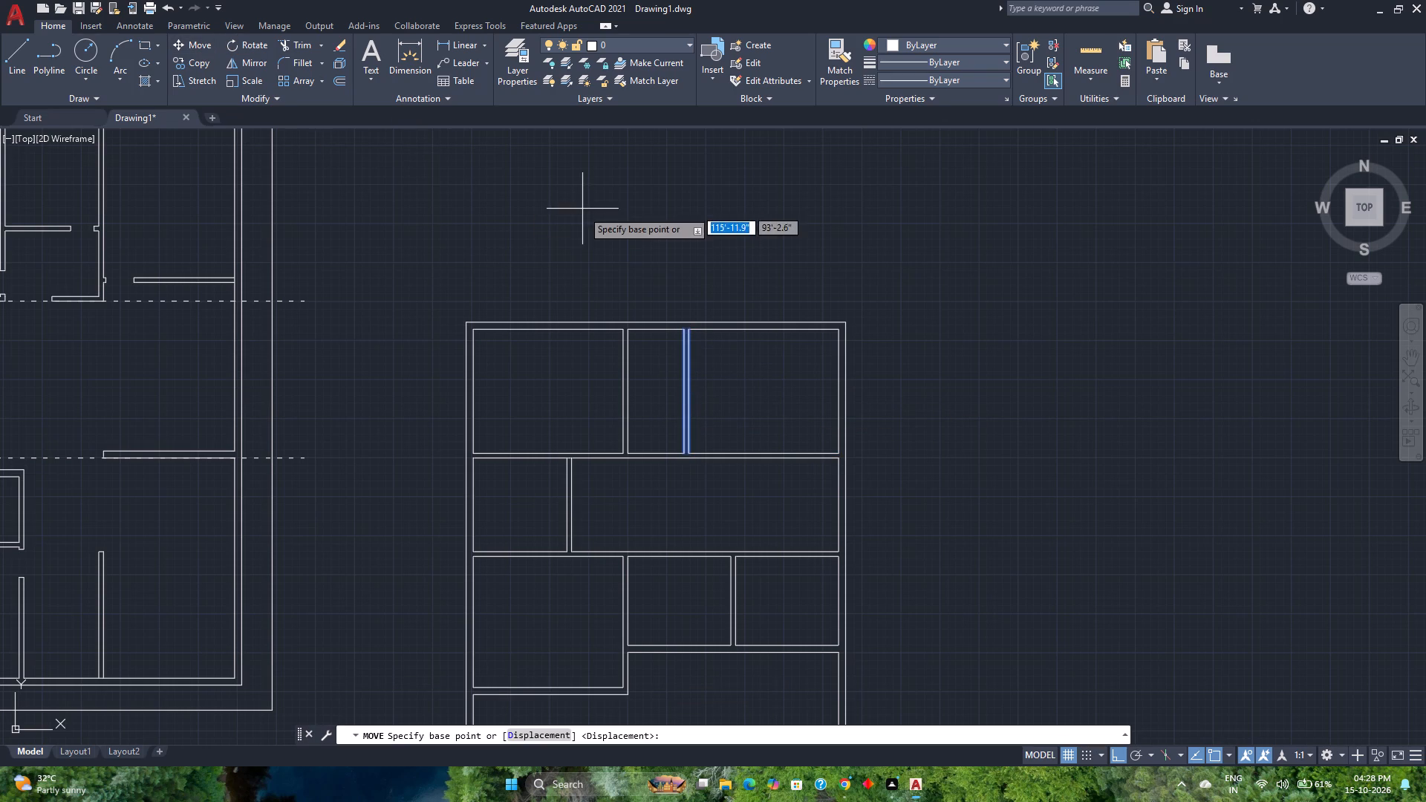
# Measure the narrow middle room in the top row of the smaller plan.
pyautogui.click(1097, 52)
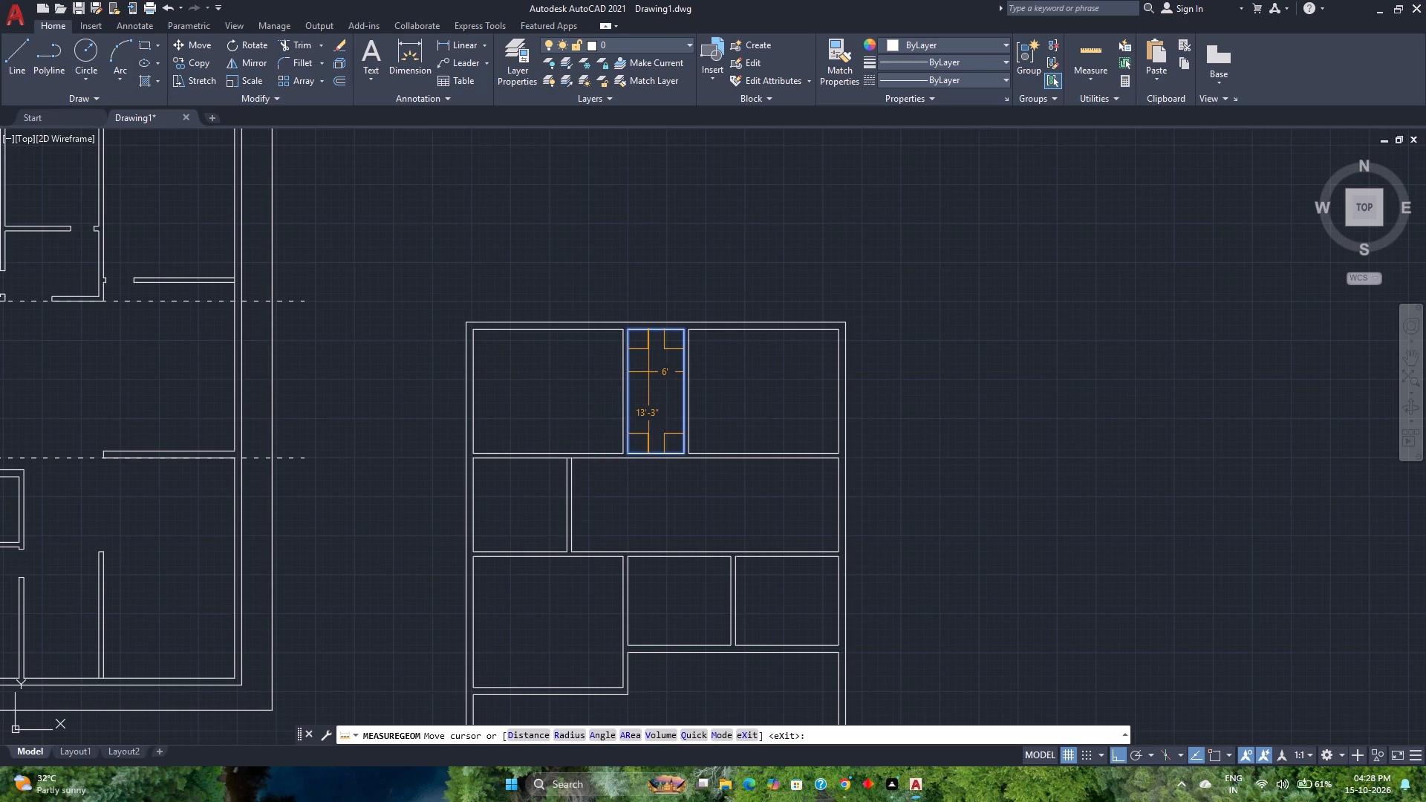
pyautogui.press('Escape')
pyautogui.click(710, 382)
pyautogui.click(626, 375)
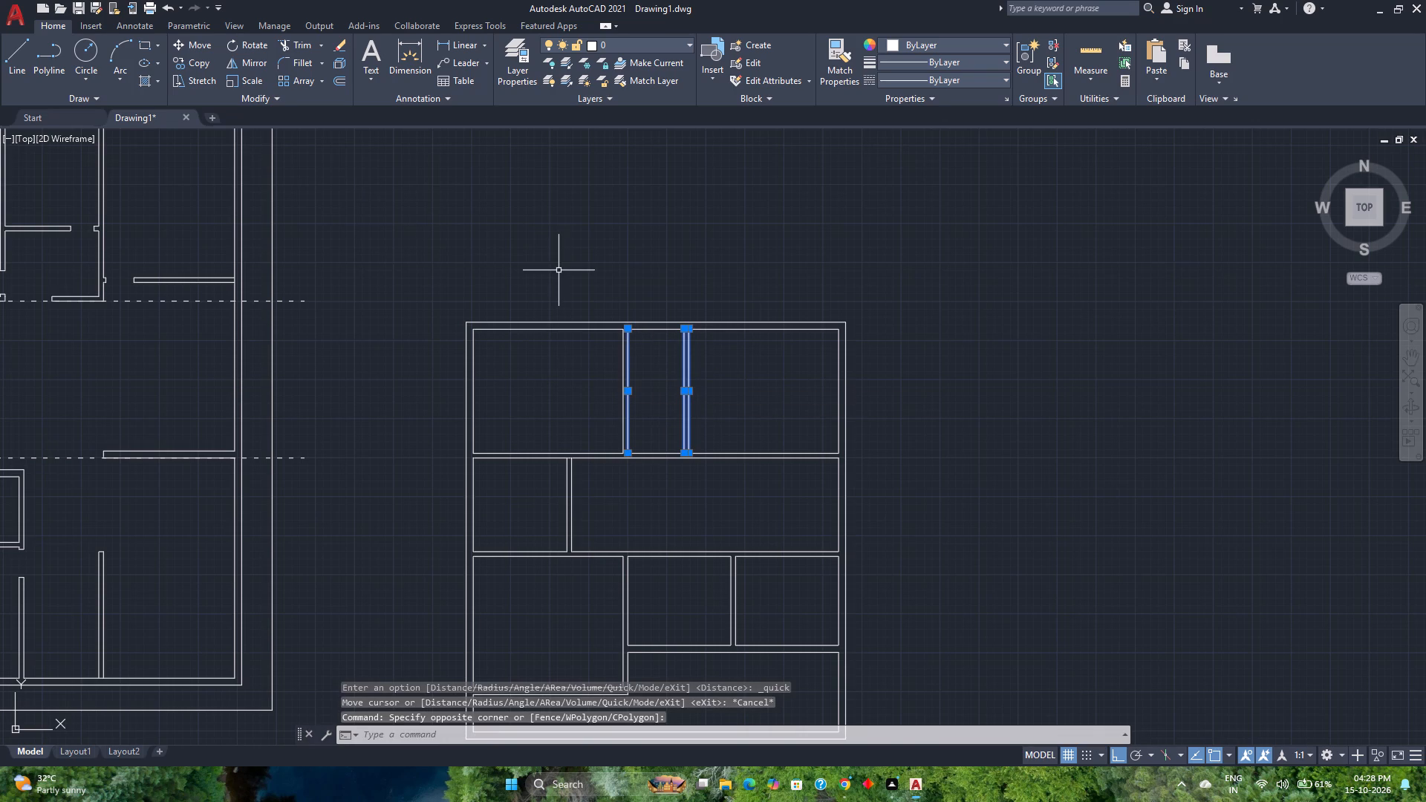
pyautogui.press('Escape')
# Move the smaller plan's partition between the narrow middle room and the upper-right room 3' to the right.
pyautogui.click(709, 385)
pyautogui.click(655, 373)
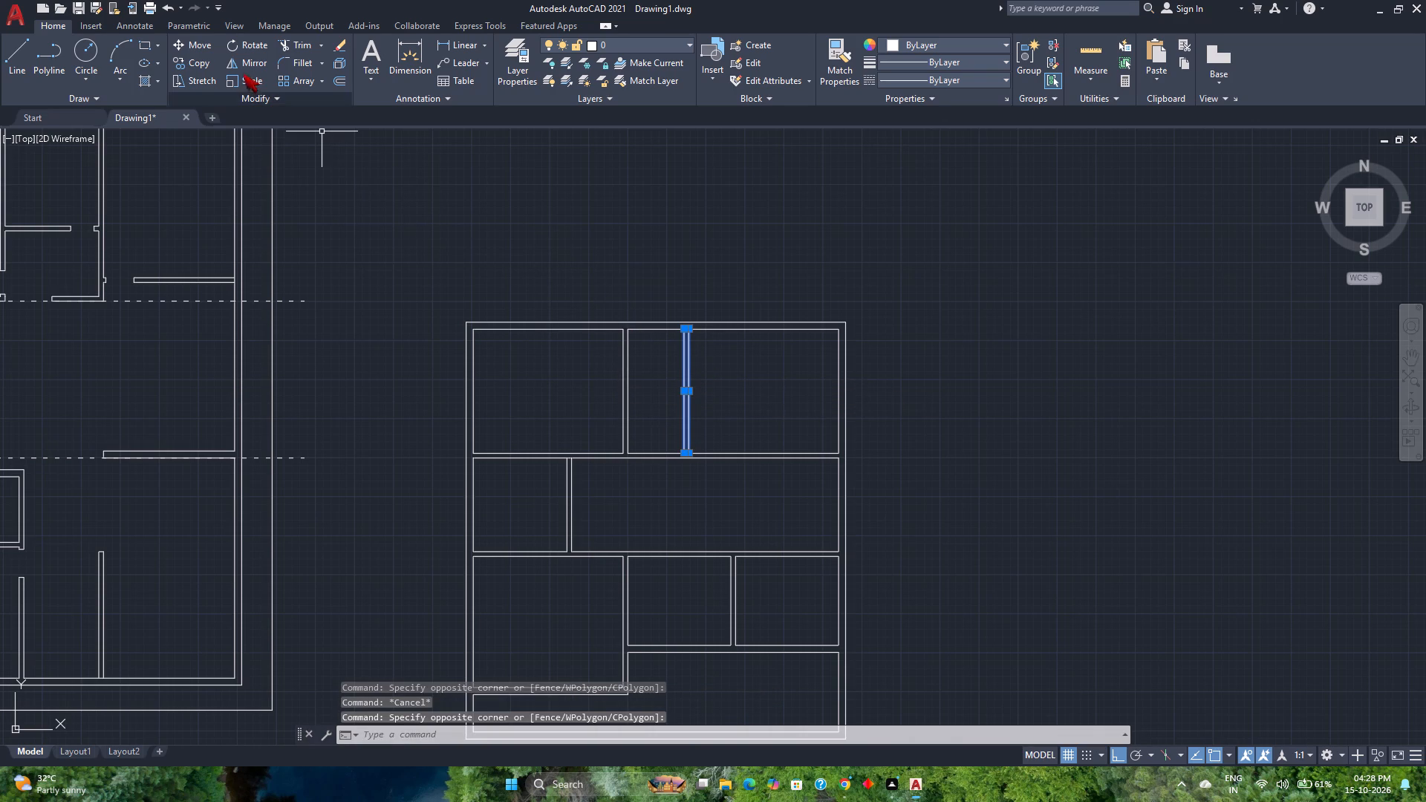
pyautogui.click(206, 45)
pyautogui.scroll(3, 692, 351)
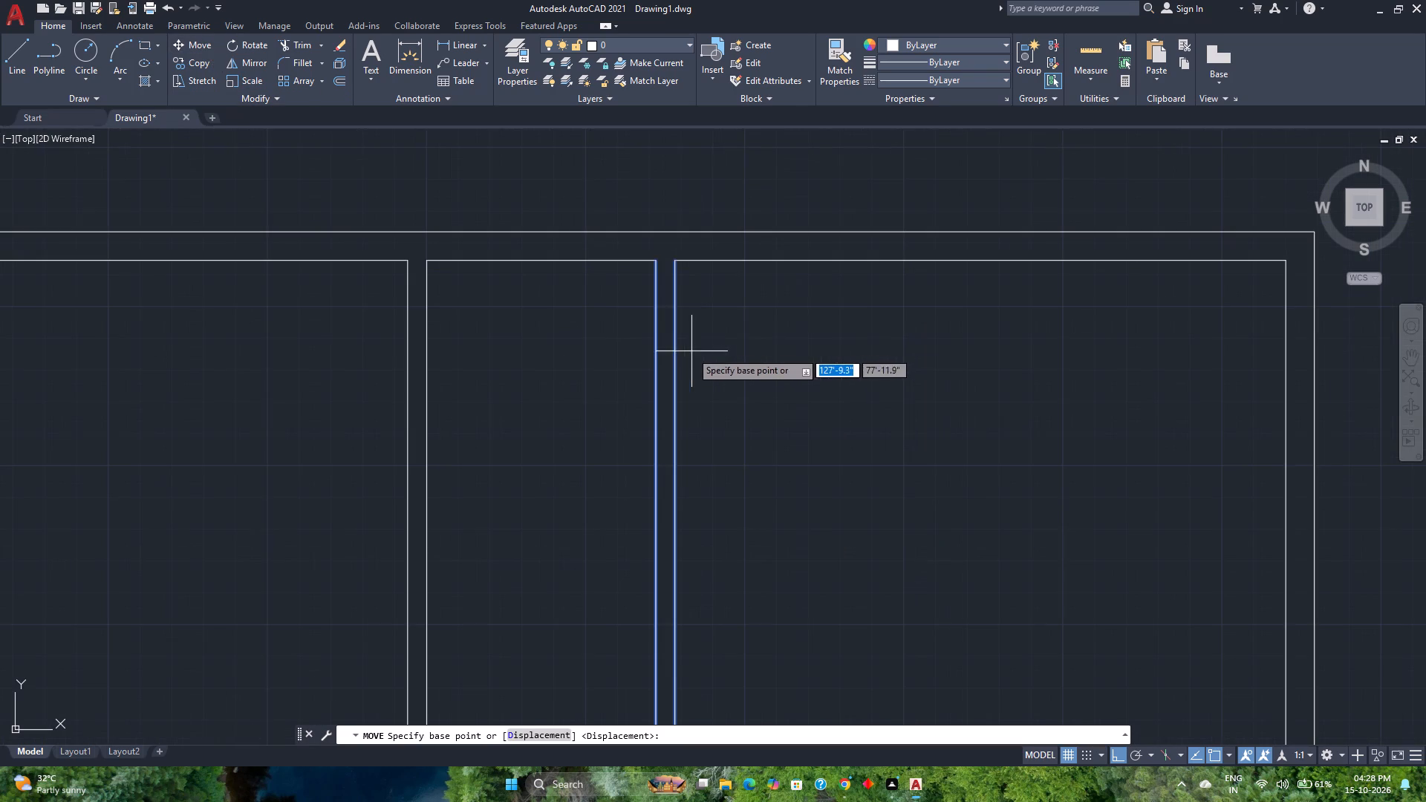
pyautogui.click(654, 262)
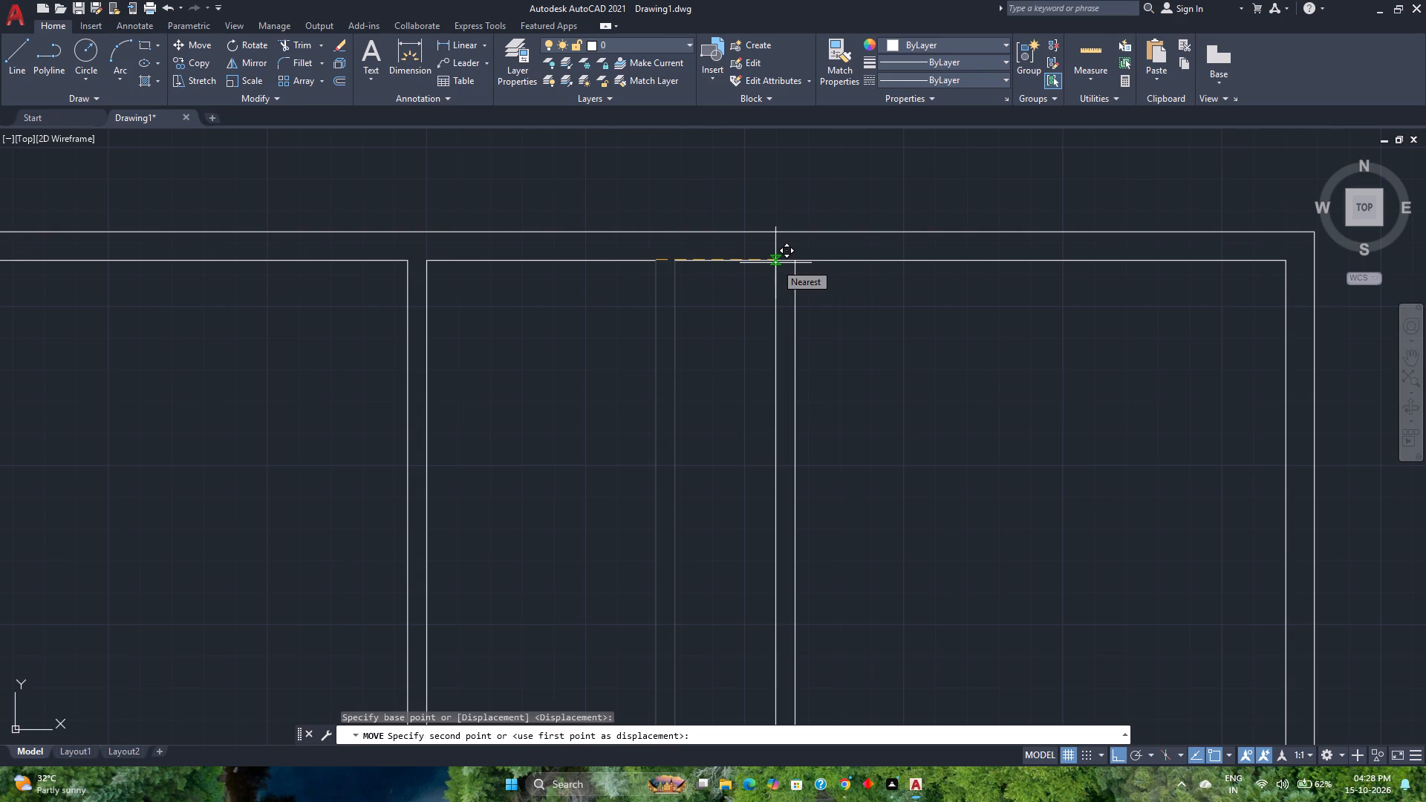
pyautogui.write("3'")
pyautogui.press('Return')
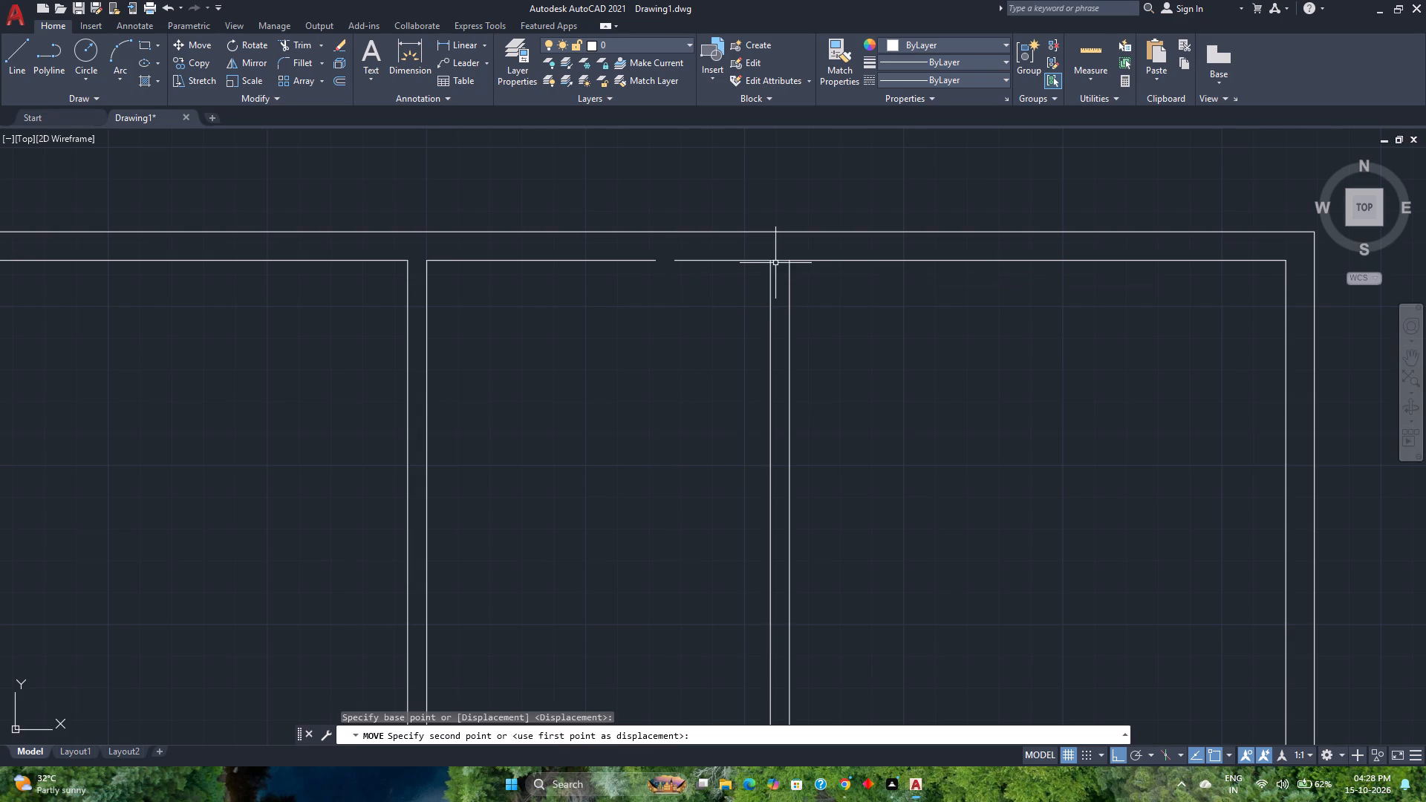
# Join the broken wall lines above and below the moved partition's former position into continuous lines.
pyautogui.scroll(-2, 767, 287)
pyautogui.scroll(1, 738, 294)
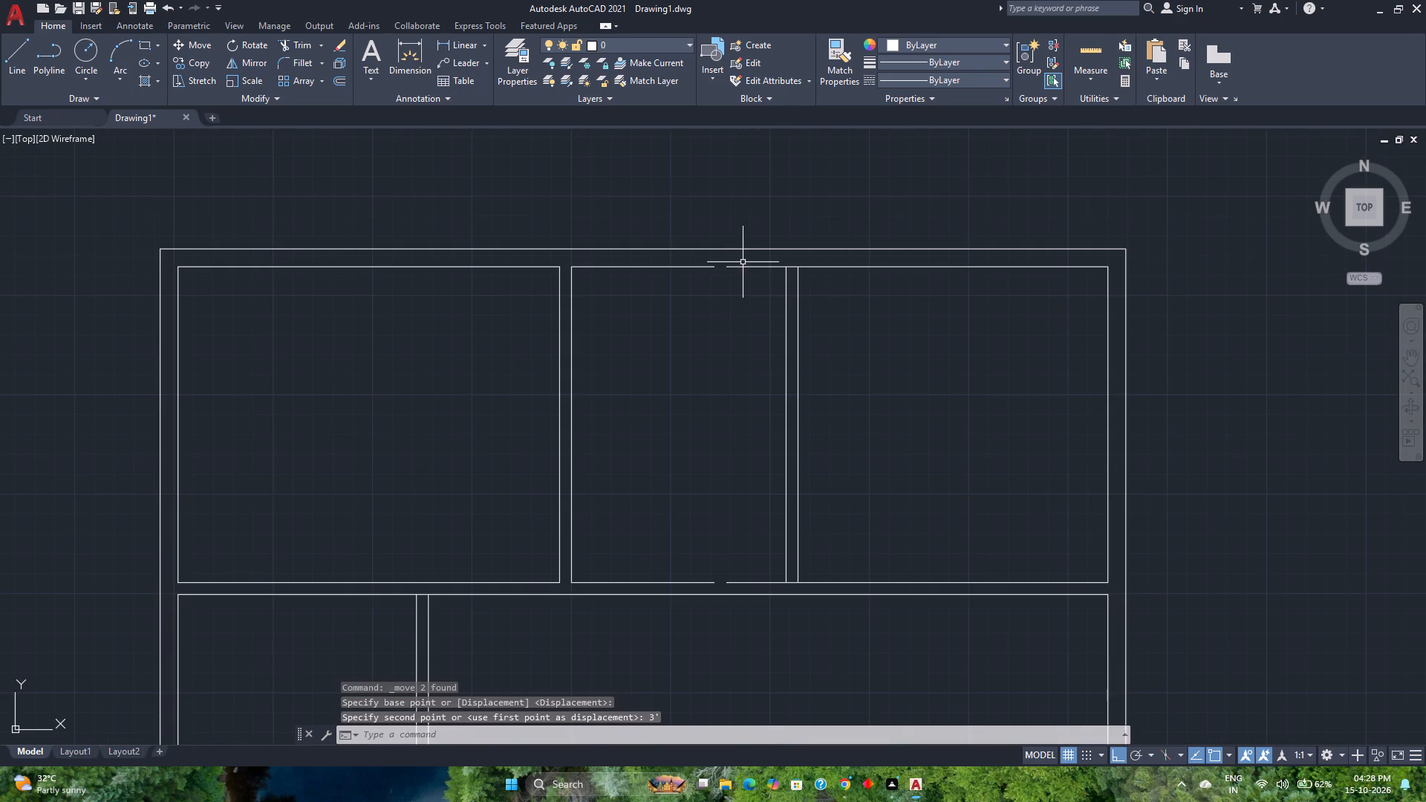
pyautogui.click(740, 270)
pyautogui.click(689, 266)
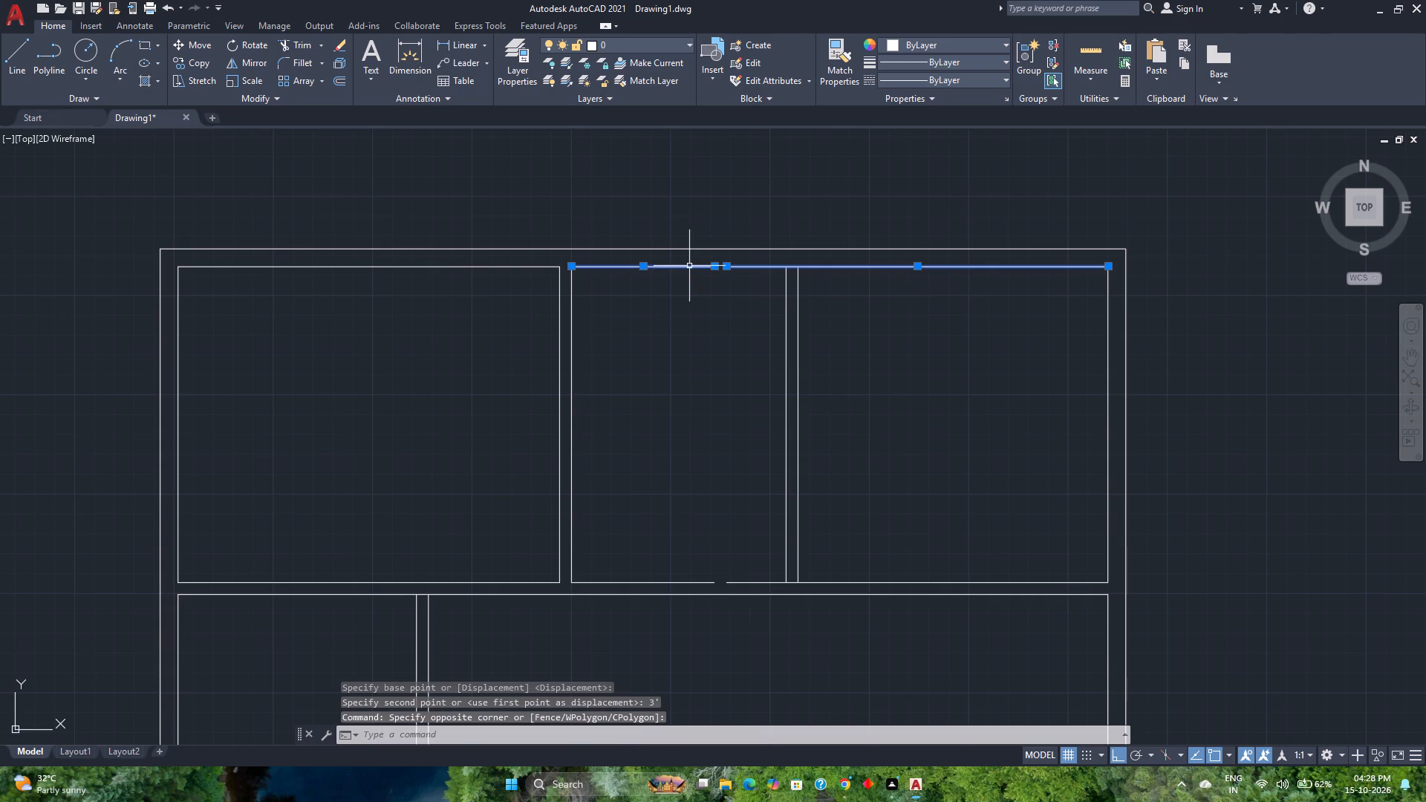
pyautogui.press('j')
pyautogui.press('Return')
pyautogui.moveTo(814, 527); pyautogui.dragTo(813, 472, button='middle')
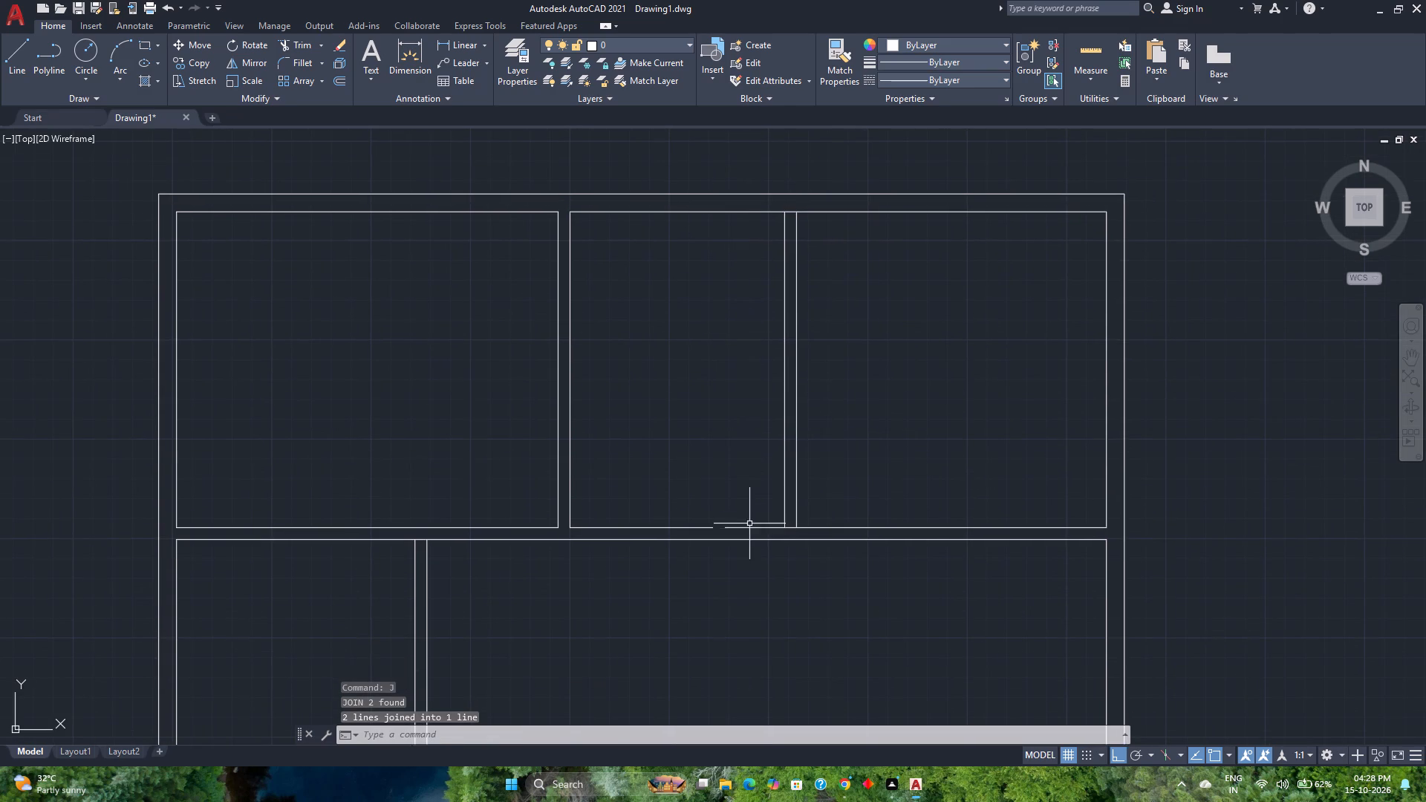
pyautogui.click(745, 535)
pyautogui.click(674, 499)
pyautogui.press('j')
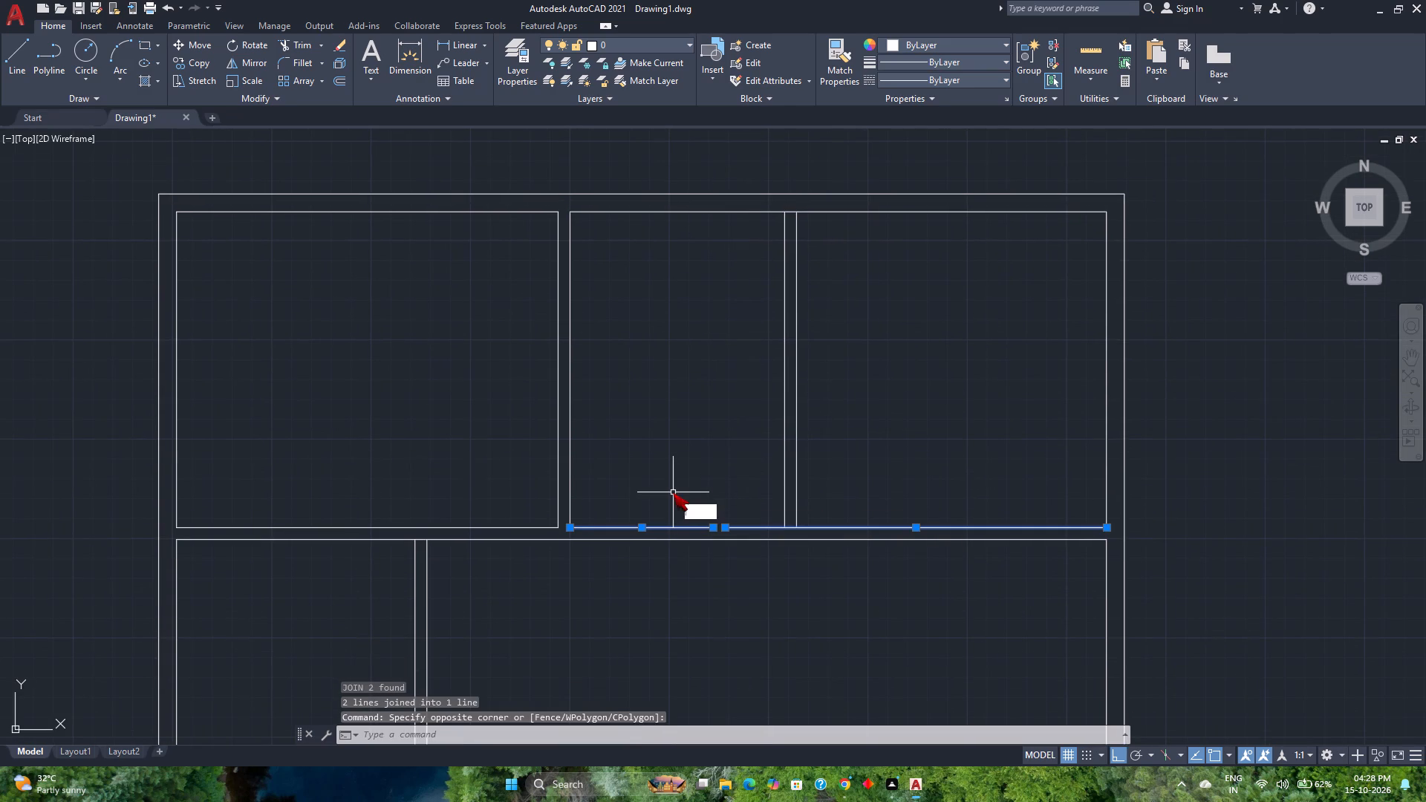
pyautogui.press('Return')
# Extend the moved partition's right-hand line down to the lower face of the wall below the top rooms.
pyautogui.scroll(-1, 876, 404)
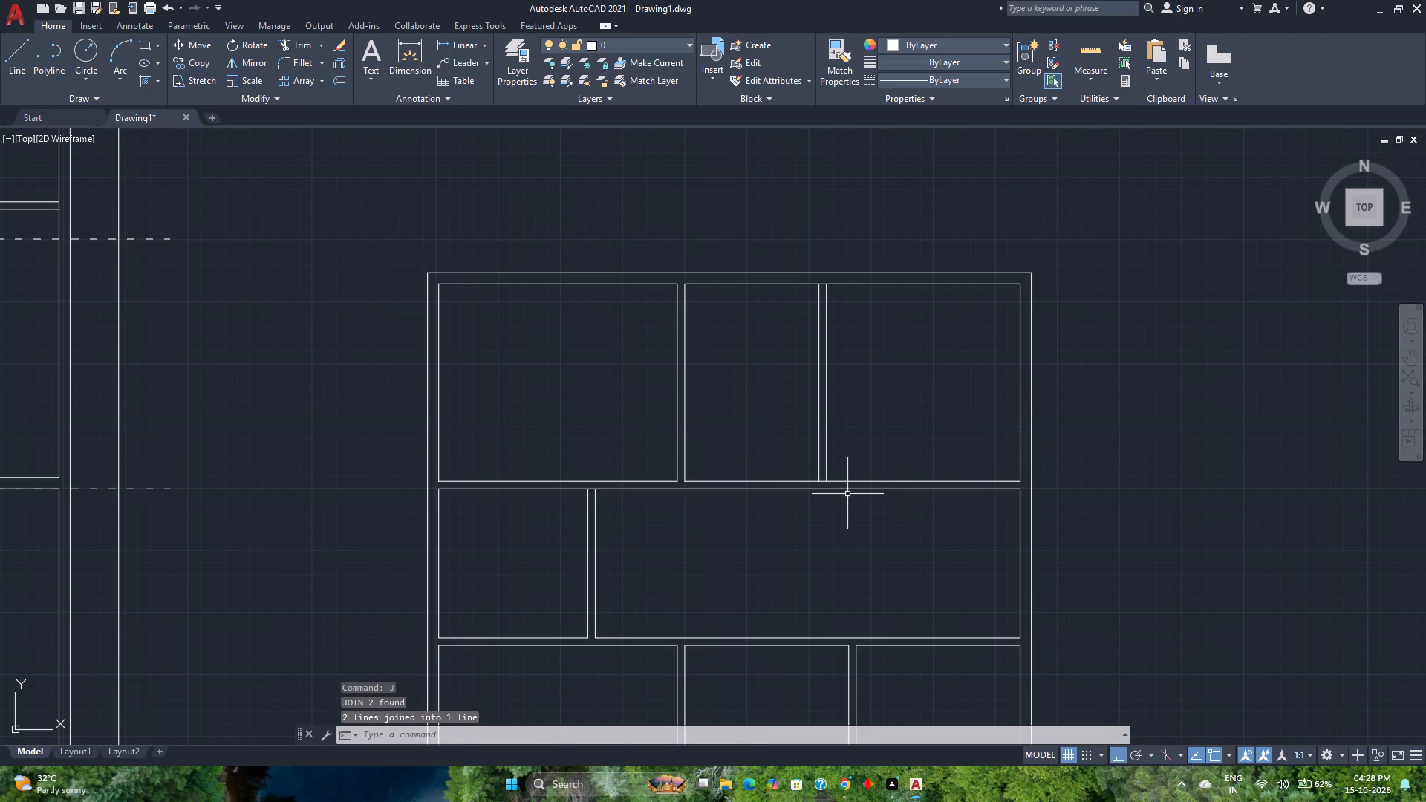
pyautogui.write('ex')
pyautogui.press('Return')
pyautogui.click(839, 437)
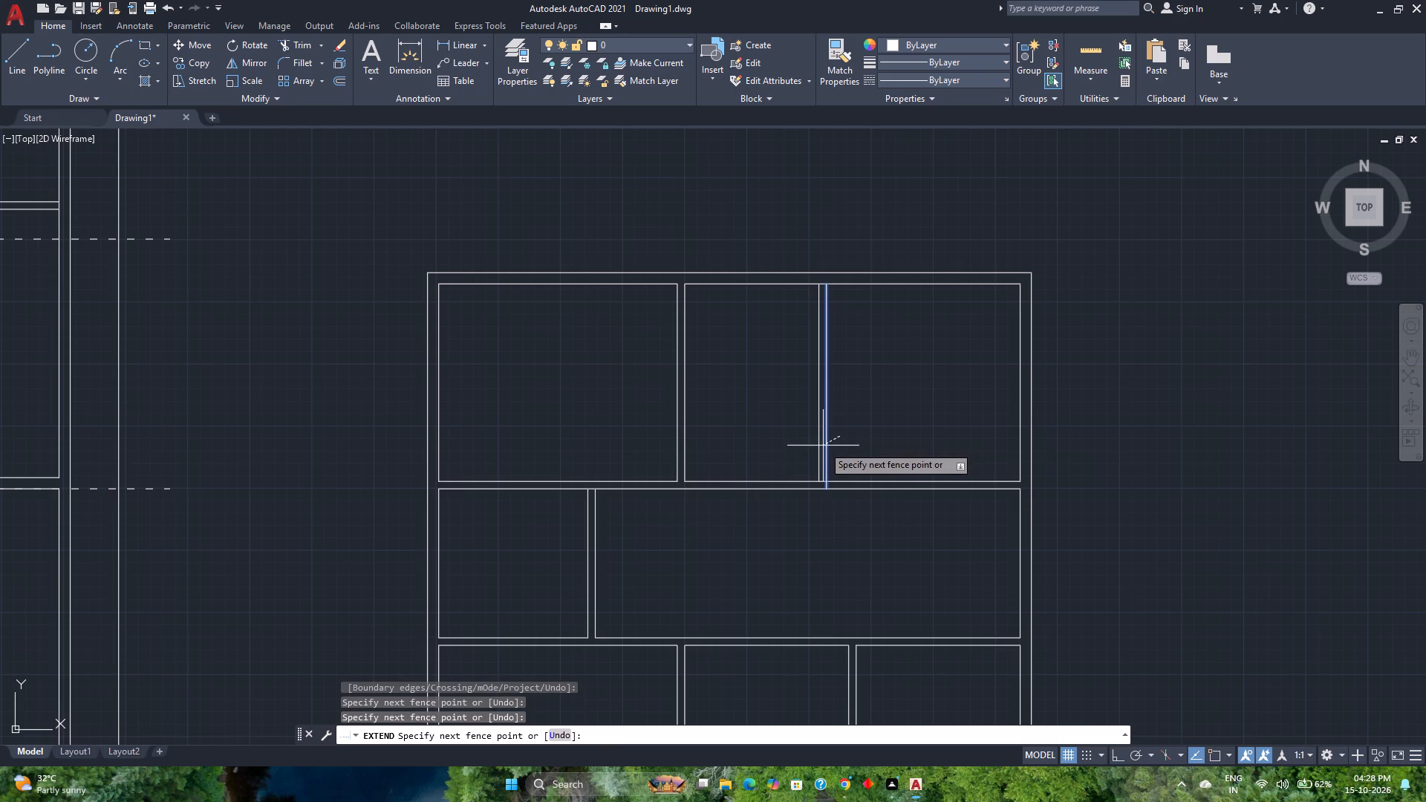
pyautogui.click(823, 446)
pyautogui.press('Escape')
# Trim away both horizontal wall lines below the upper-right room, from the moved partition to the right outer wall.
pyautogui.press('t')
pyautogui.press('r')
pyautogui.press('Return')
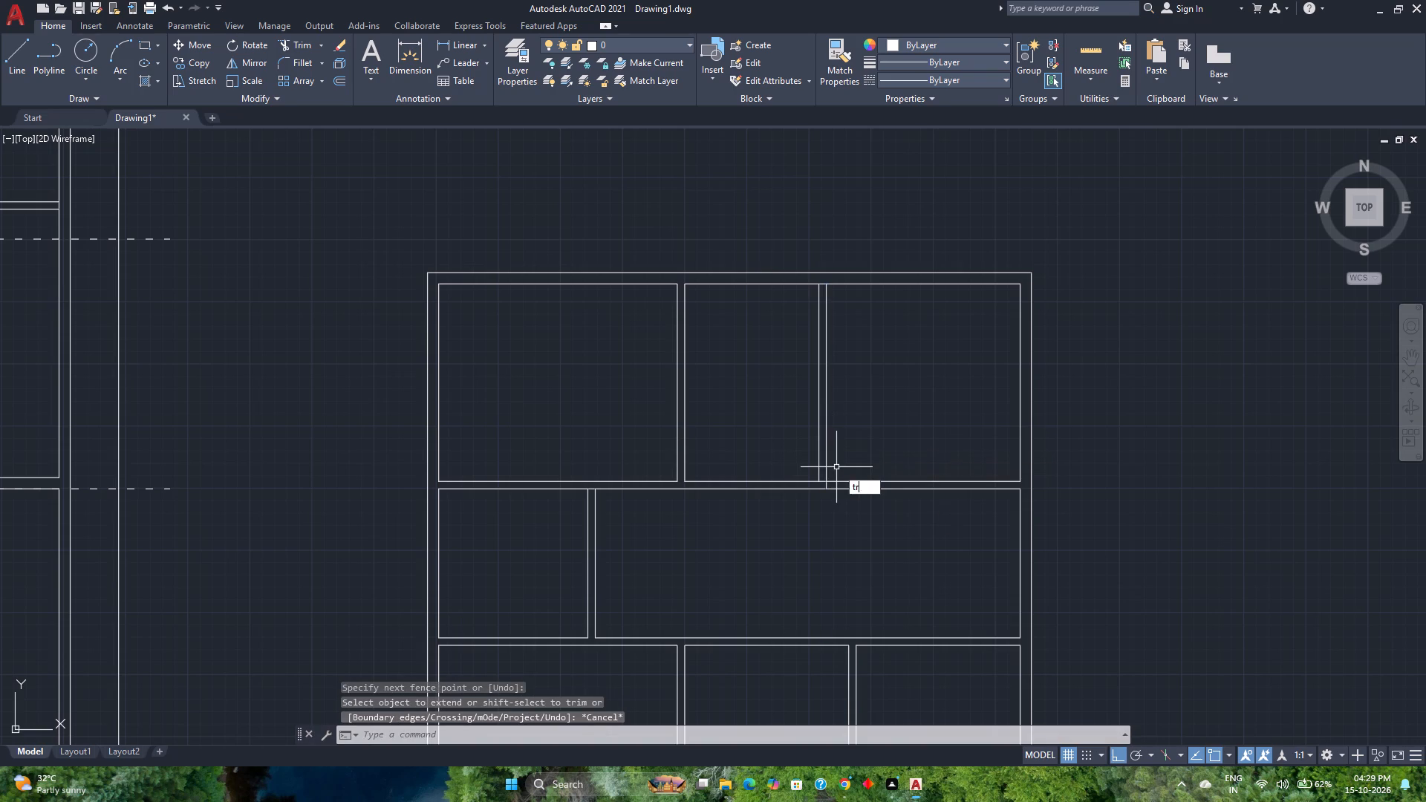
pyautogui.click(926, 463)
pyautogui.click(933, 521)
pyautogui.press('space')
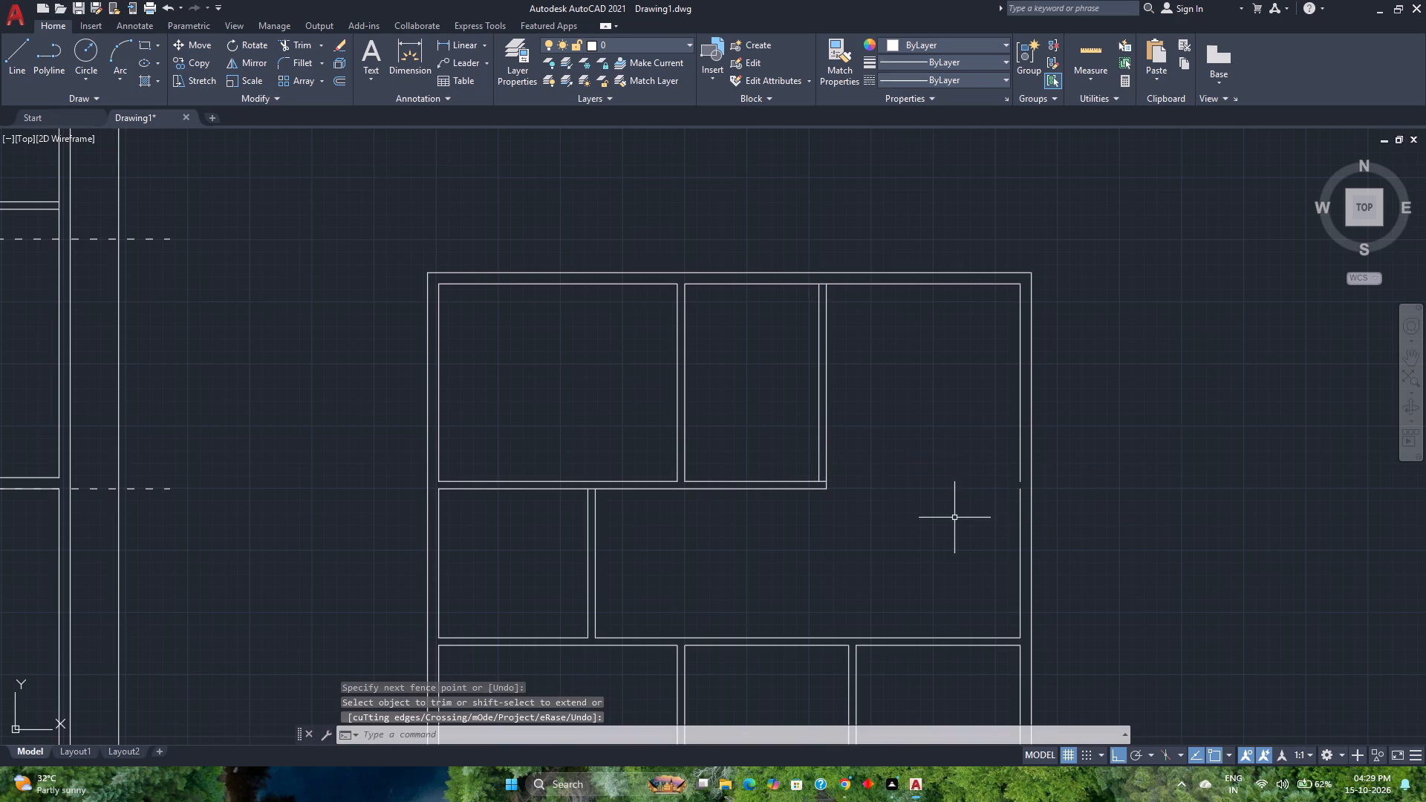
# Join the two inner-face lines of the right outer wall across the gap where the removed wall met it.
pyautogui.scroll(1, 1025, 518)
pyautogui.click(1025, 512)
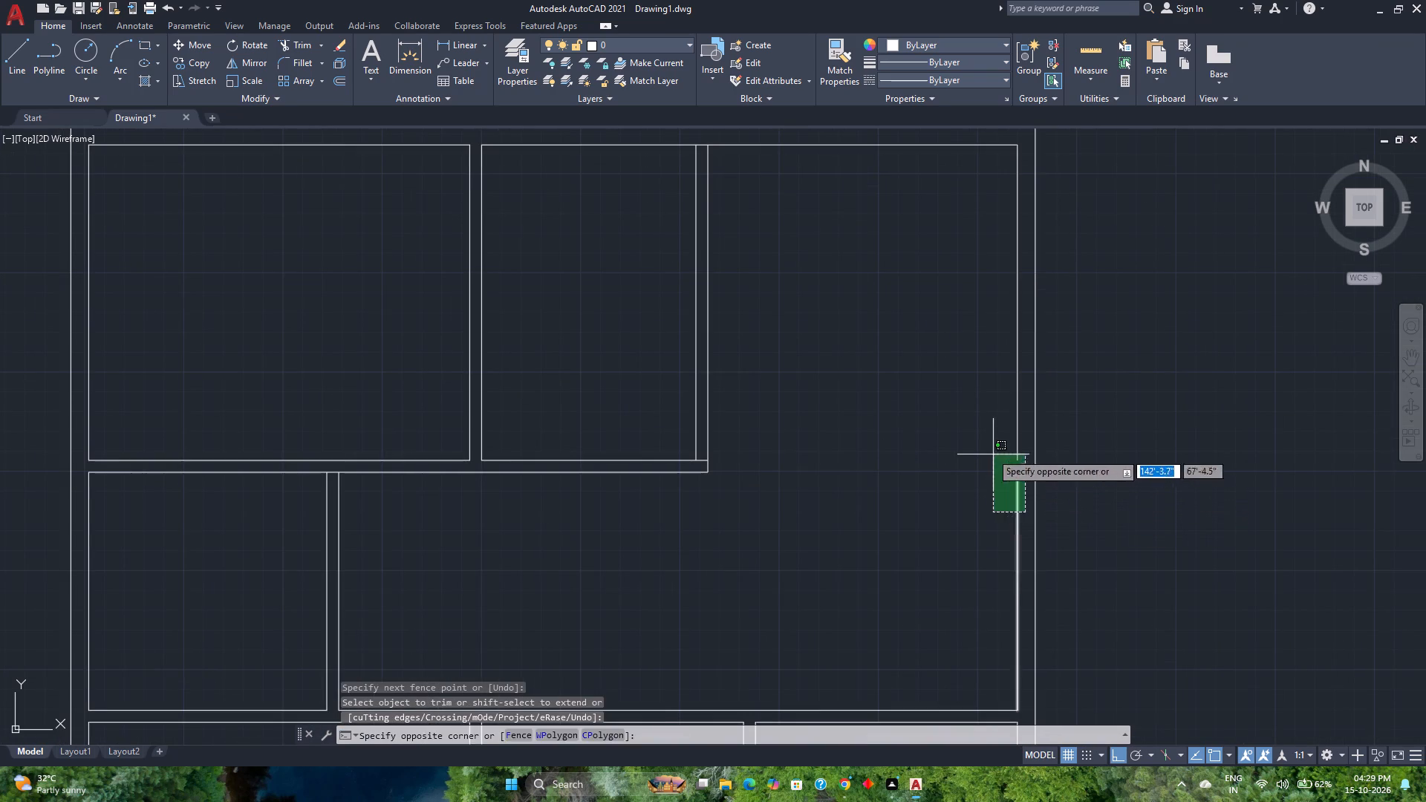
pyautogui.click(990, 450)
pyautogui.press('j')
pyautogui.press('Return')
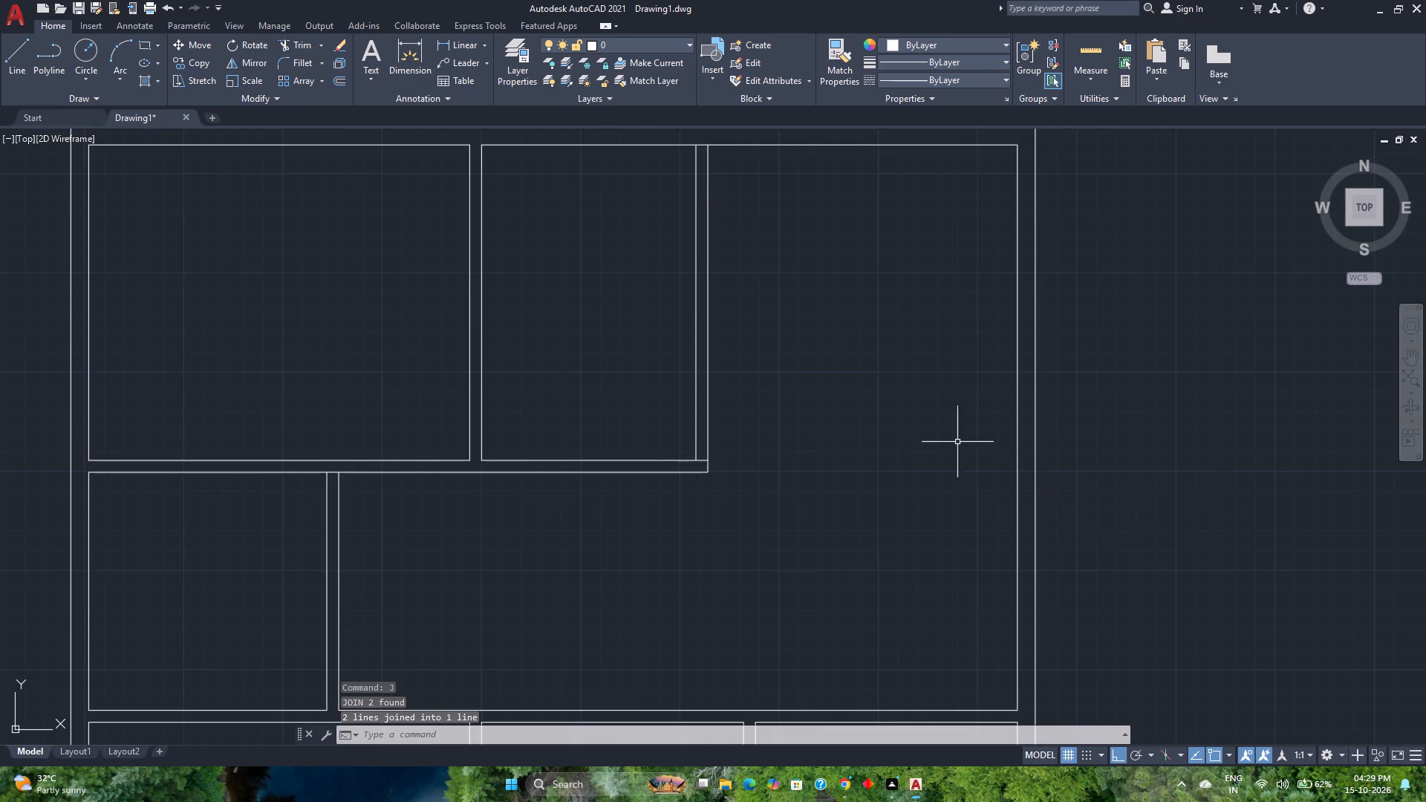
# Trim the top wall's inner line between the two faces of the moved partition.
pyautogui.scroll(-1, 945, 436)
pyautogui.moveTo(945, 436); pyautogui.dragTo(962, 525, button='middle')
pyautogui.scroll(2, 865, 358)
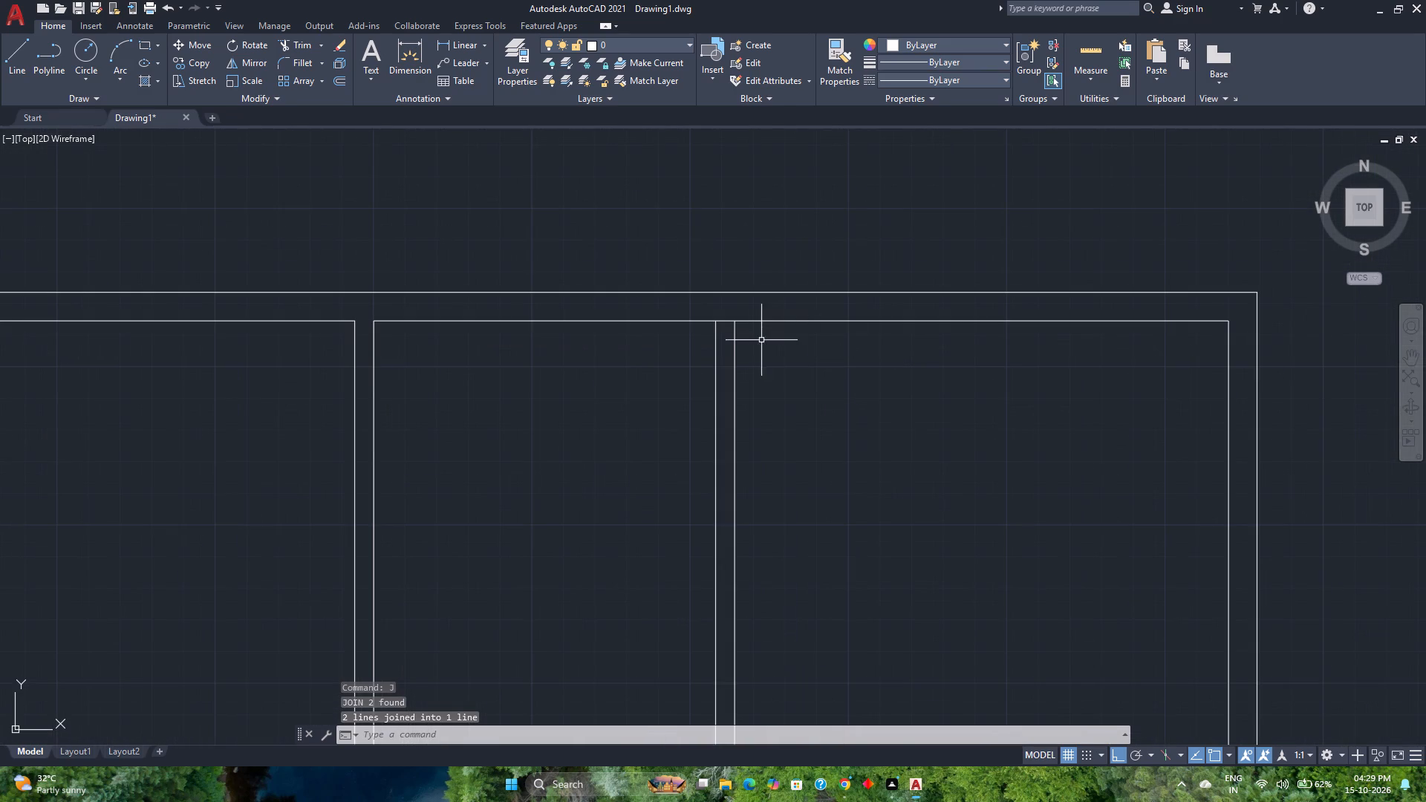
pyautogui.write('tr')
pyautogui.press('Return')
pyautogui.scroll(1, 735, 322)
pyautogui.click(721, 299)
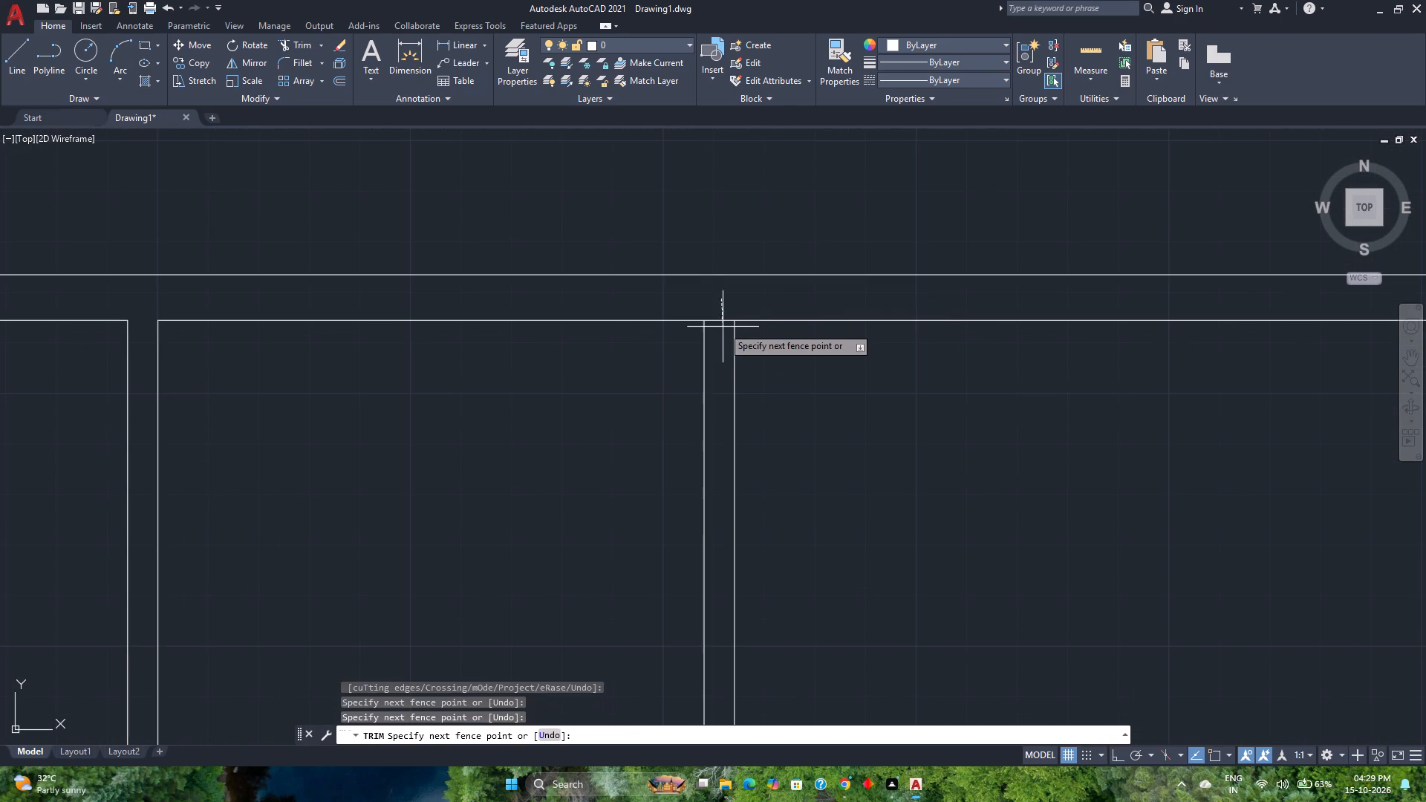
pyautogui.click(723, 341)
pyautogui.press('space')
# Trim the leftover short line across the moved partition's bottom end to clean up the wall corner.
pyautogui.scroll(-3, 723, 341)
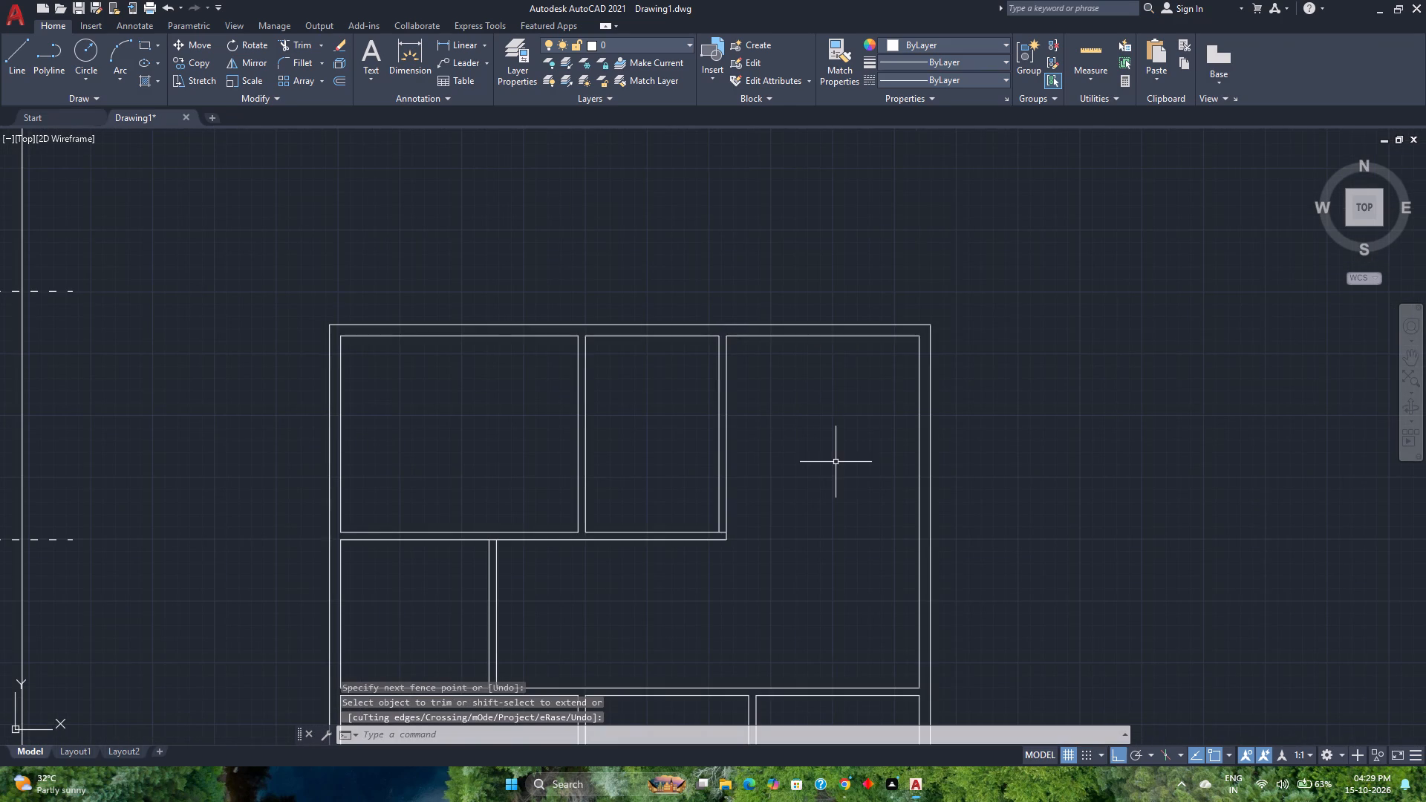
pyautogui.scroll(3, 717, 526)
pyautogui.moveTo(759, 578); pyautogui.dragTo(763, 557, button='middle')
pyautogui.press('t')
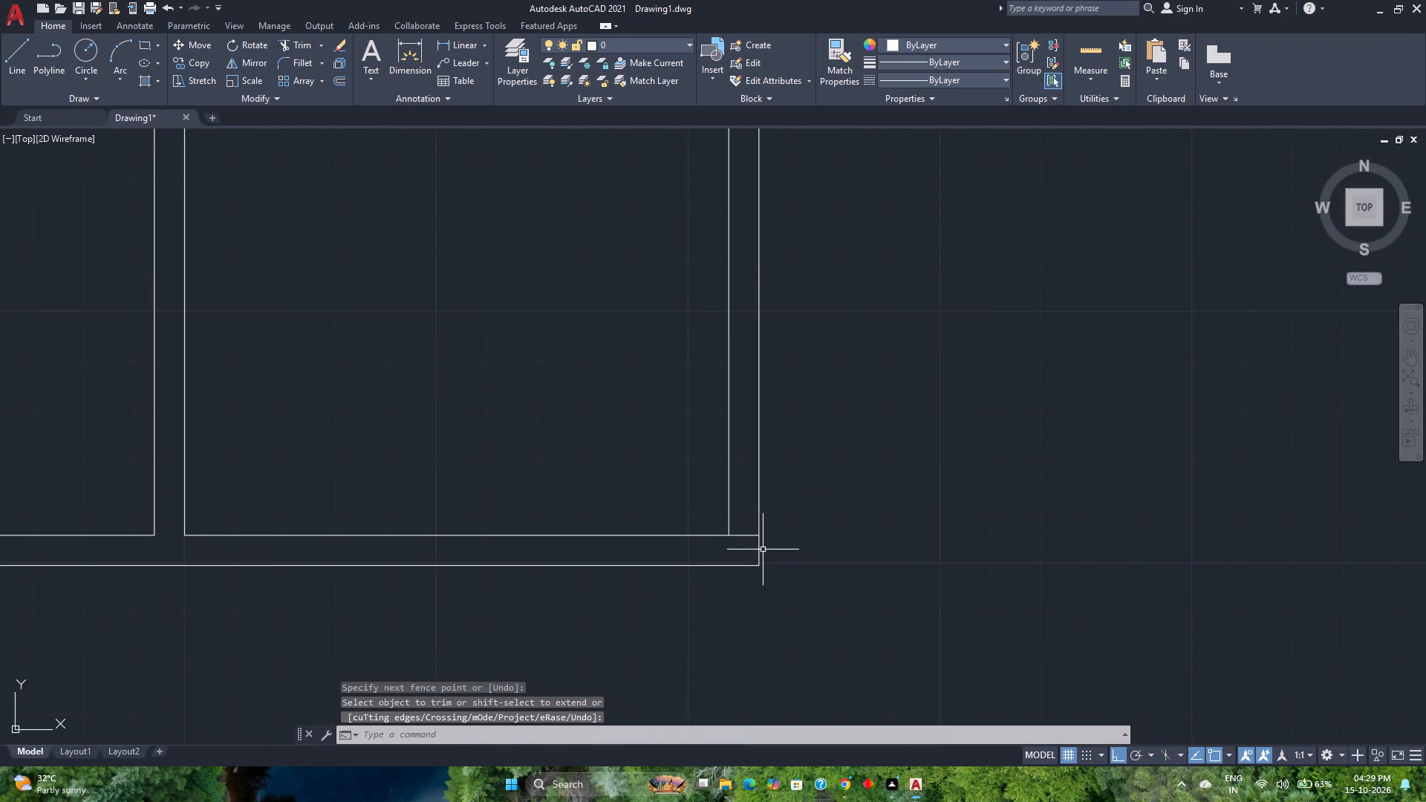
pyautogui.press('r')
pyautogui.press('Return')
pyautogui.scroll(3, 746, 535)
pyautogui.moveTo(739, 505); pyautogui.dragTo(746, 524)
pyautogui.click(746, 578)
pyautogui.moveTo(741, 565); pyautogui.dragTo(735, 519)
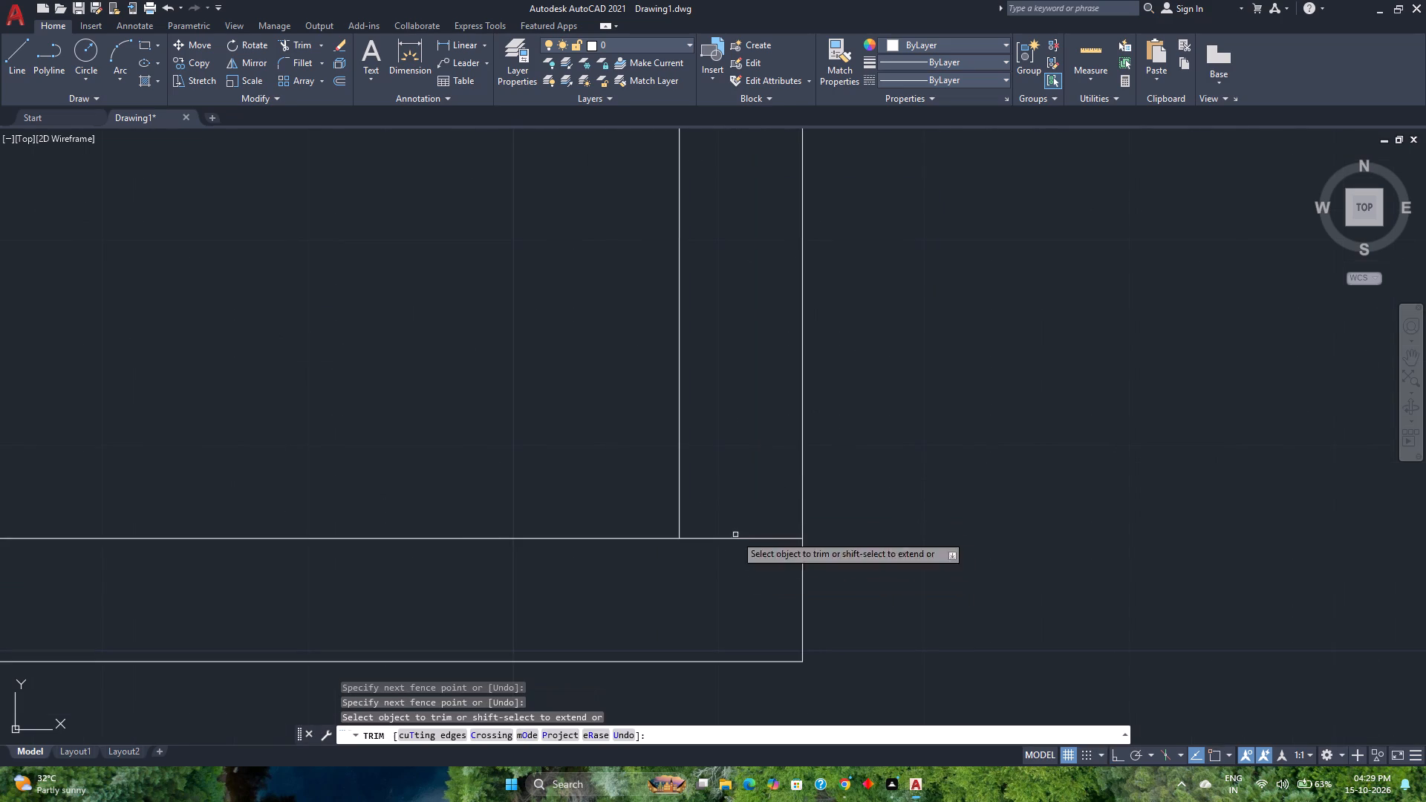
pyautogui.moveTo(735, 519); pyautogui.dragTo(735, 512)
pyautogui.click(740, 471)
pyautogui.click(728, 552)
pyautogui.press('space')
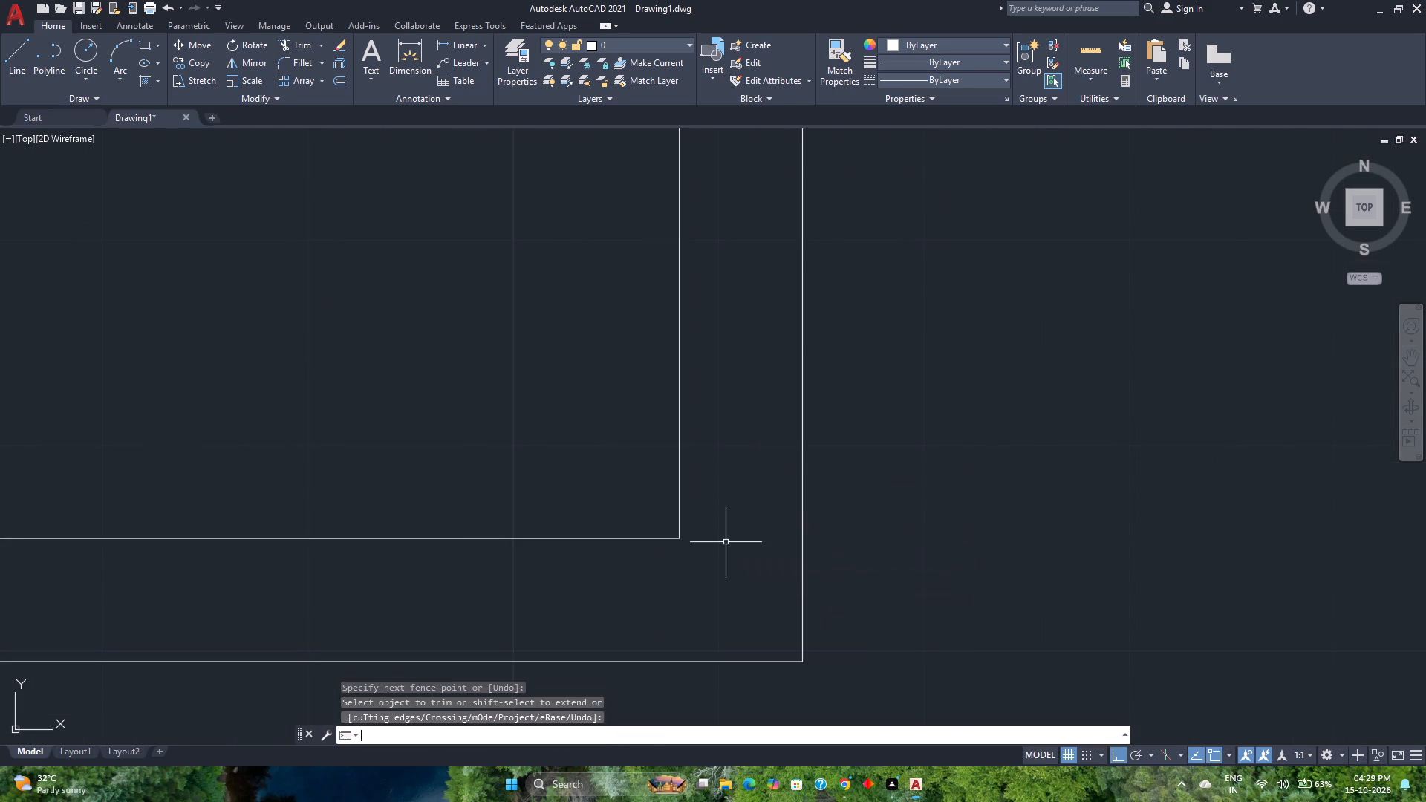
# Copy the three dashed horizontal reference lines from the larger plan straight across onto the smaller plan, aligned with its right outer wall.
pyautogui.scroll(-5, 726, 542)
pyautogui.moveTo(761, 582); pyautogui.dragTo(784, 528, button='middle')
pyautogui.middleClick(784, 528)
pyautogui.scroll(-2, 793, 503)
pyautogui.moveTo(796, 518); pyautogui.dragTo(778, 484, button='middle')
pyautogui.scroll(-1, 769, 457)
pyautogui.moveTo(769, 457); pyautogui.dragTo(870, 547, button='middle')
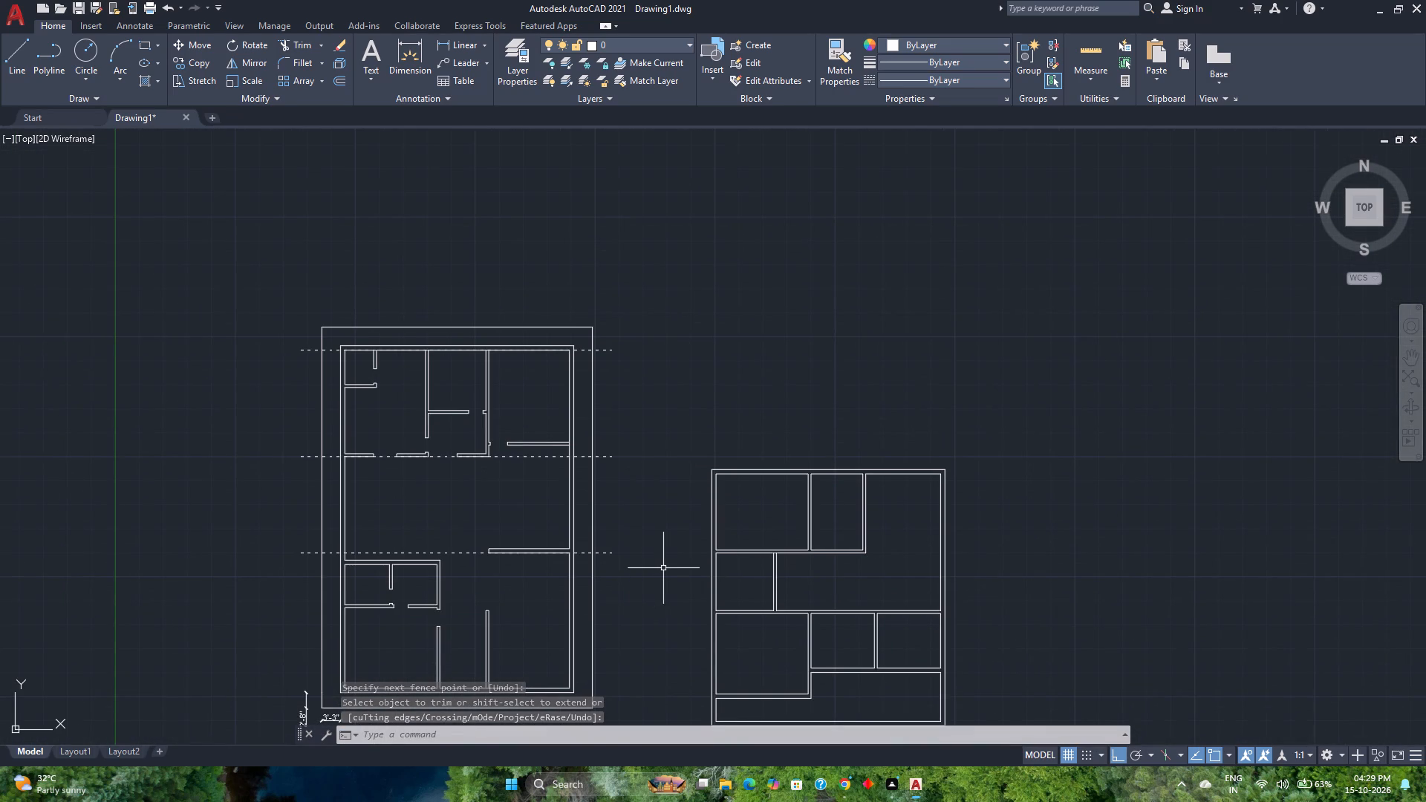
pyautogui.click(663, 573)
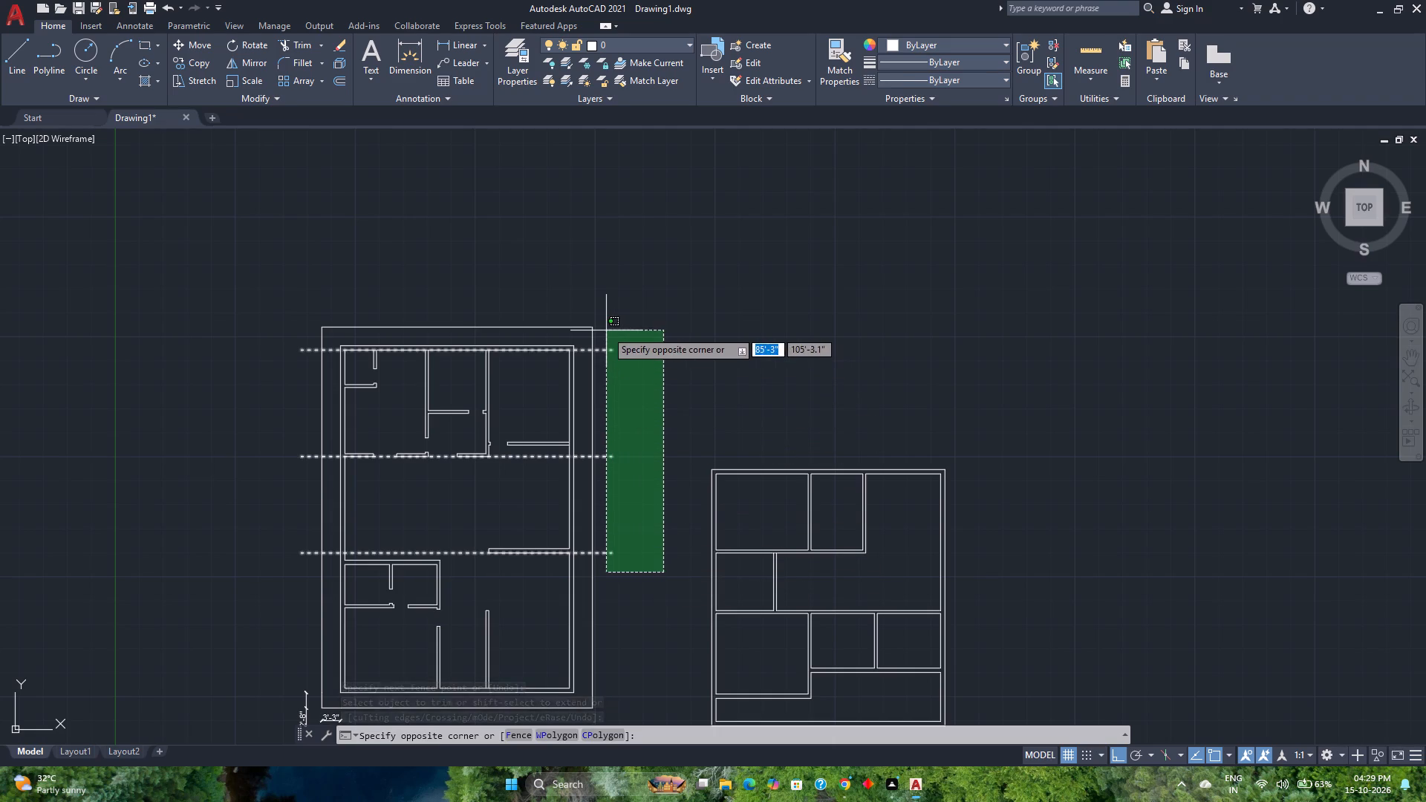
pyautogui.click(606, 330)
pyautogui.click(181, 59)
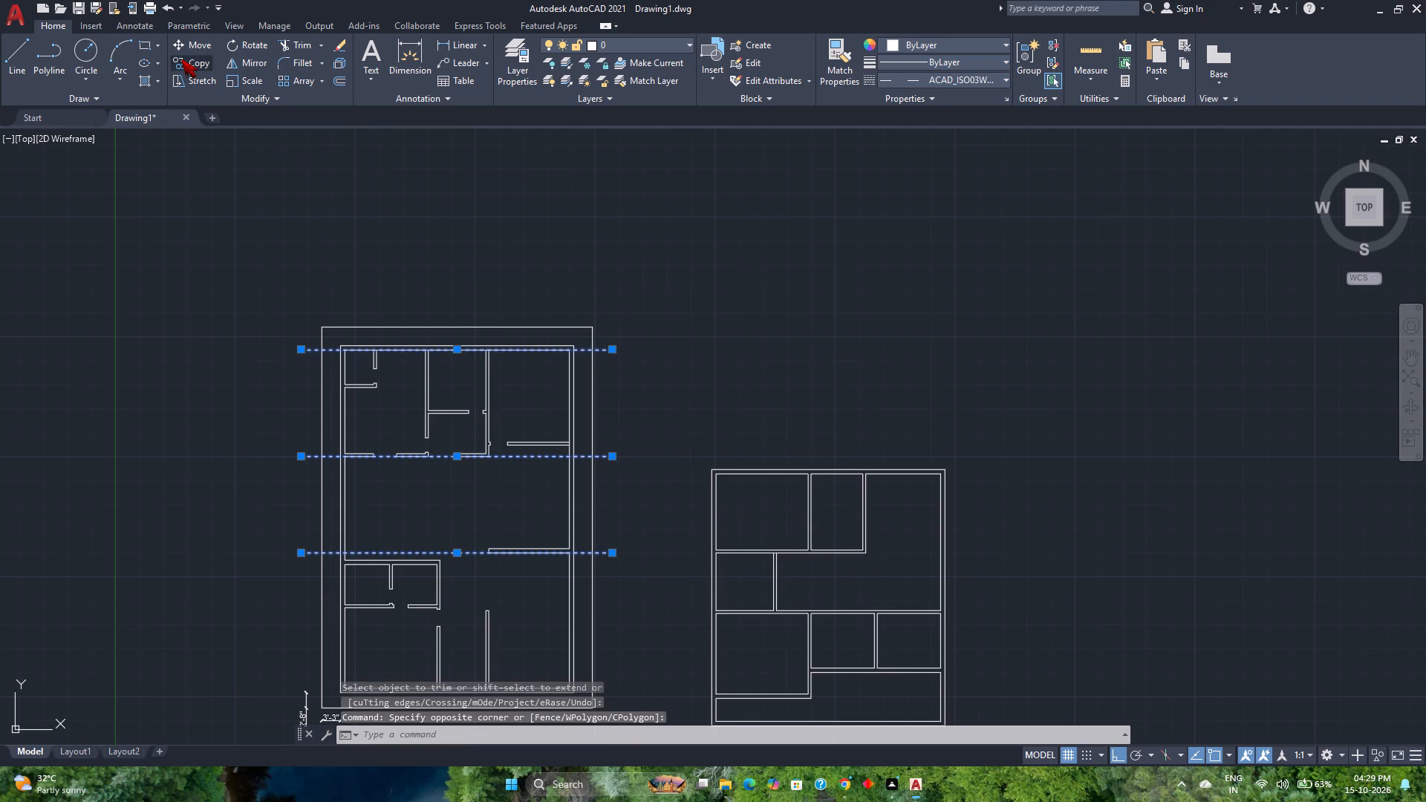
pyautogui.moveTo(354, 596); pyautogui.dragTo(451, 522, button='middle')
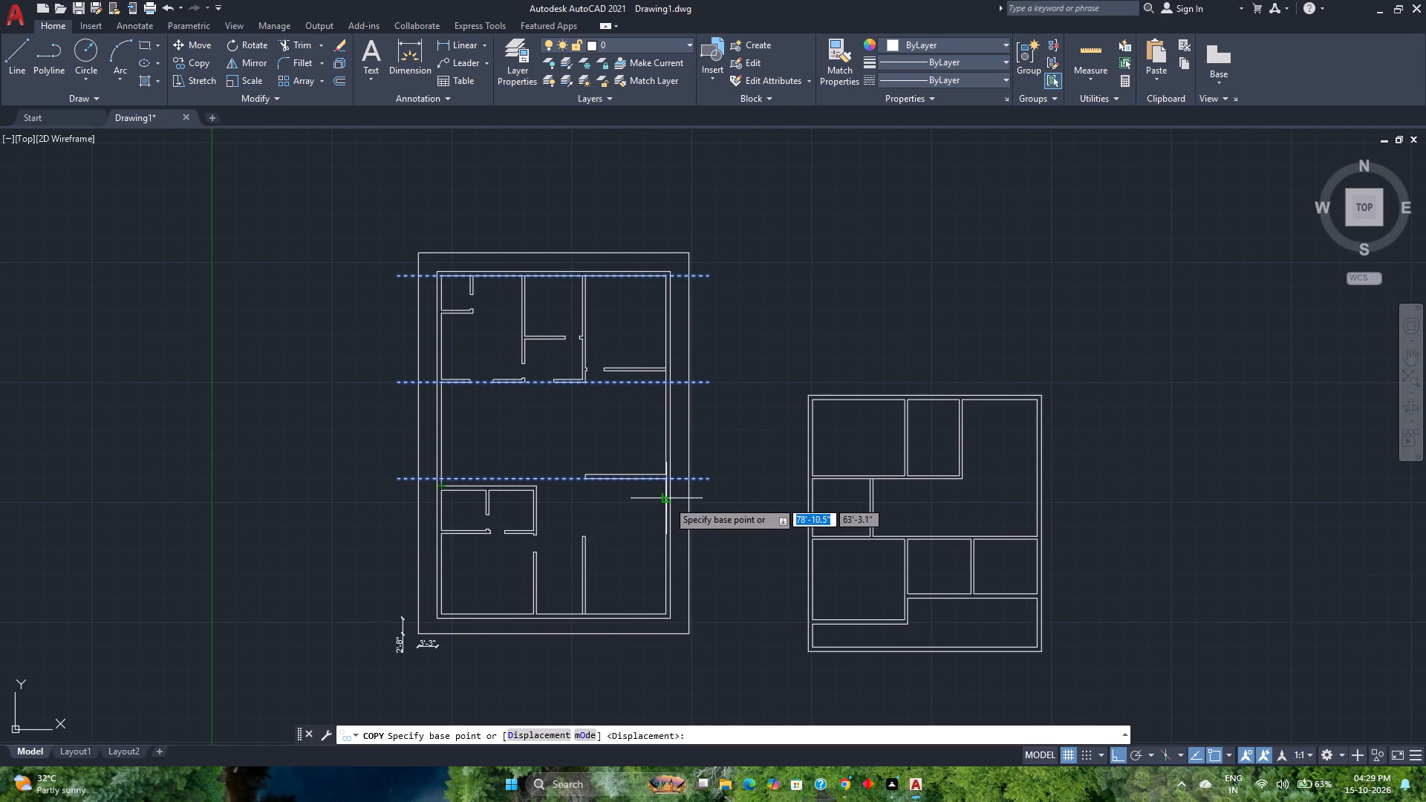
pyautogui.scroll(2, 674, 494)
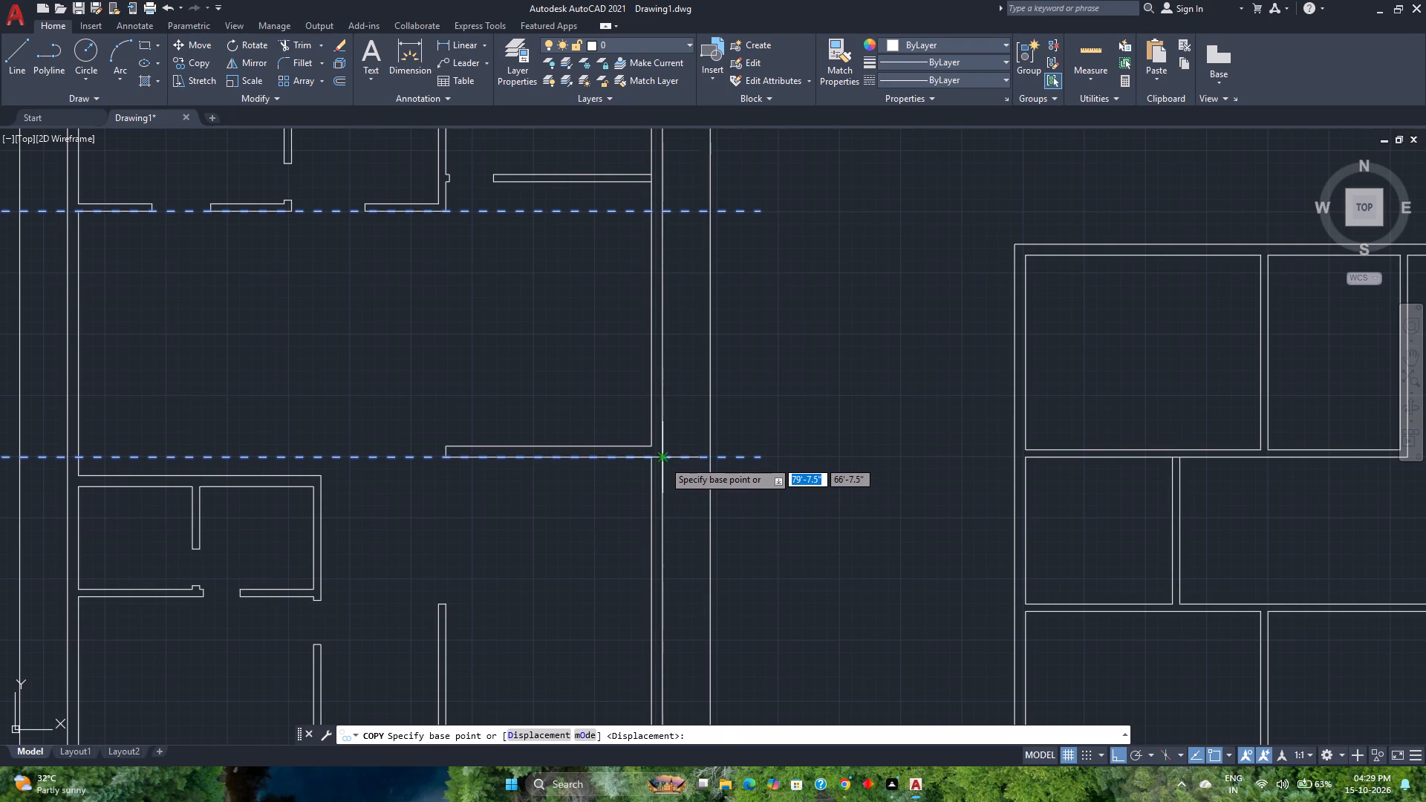
pyautogui.click(663, 460)
pyautogui.scroll(-1, 1120, 467)
pyautogui.moveTo(1120, 467); pyautogui.dragTo(645, 476, button='middle')
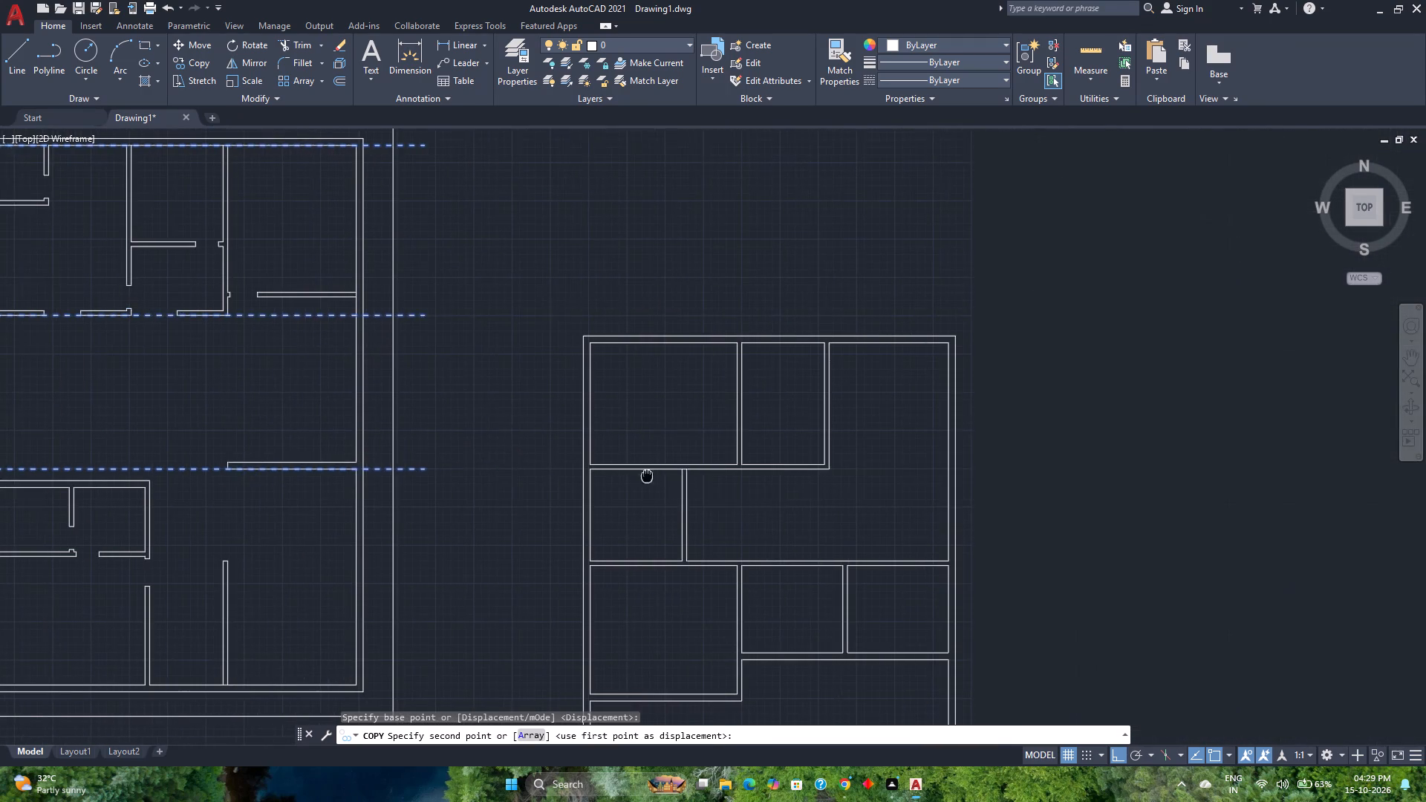
pyautogui.moveTo(645, 476); pyautogui.dragTo(645, 476, button='middle')
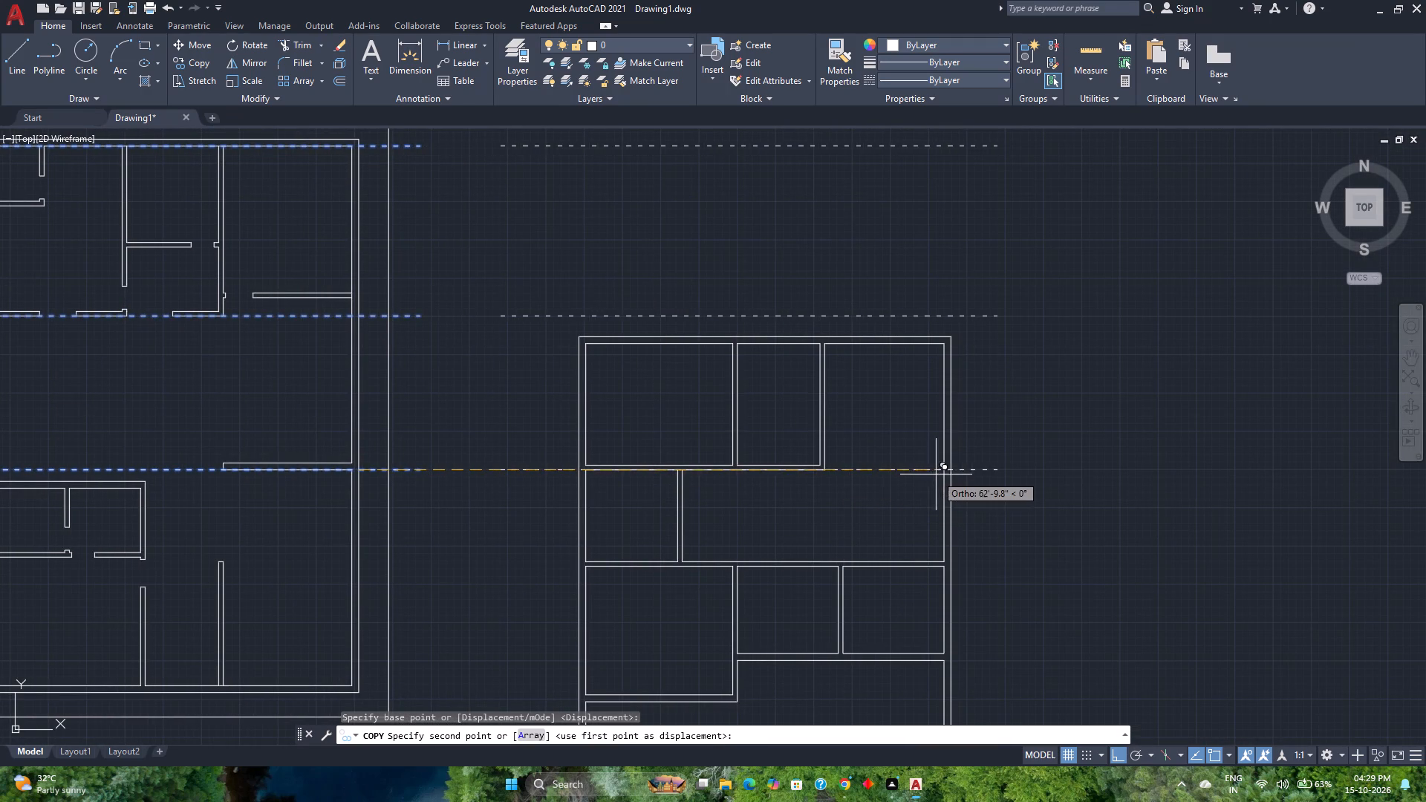
pyautogui.scroll(1, 936, 475)
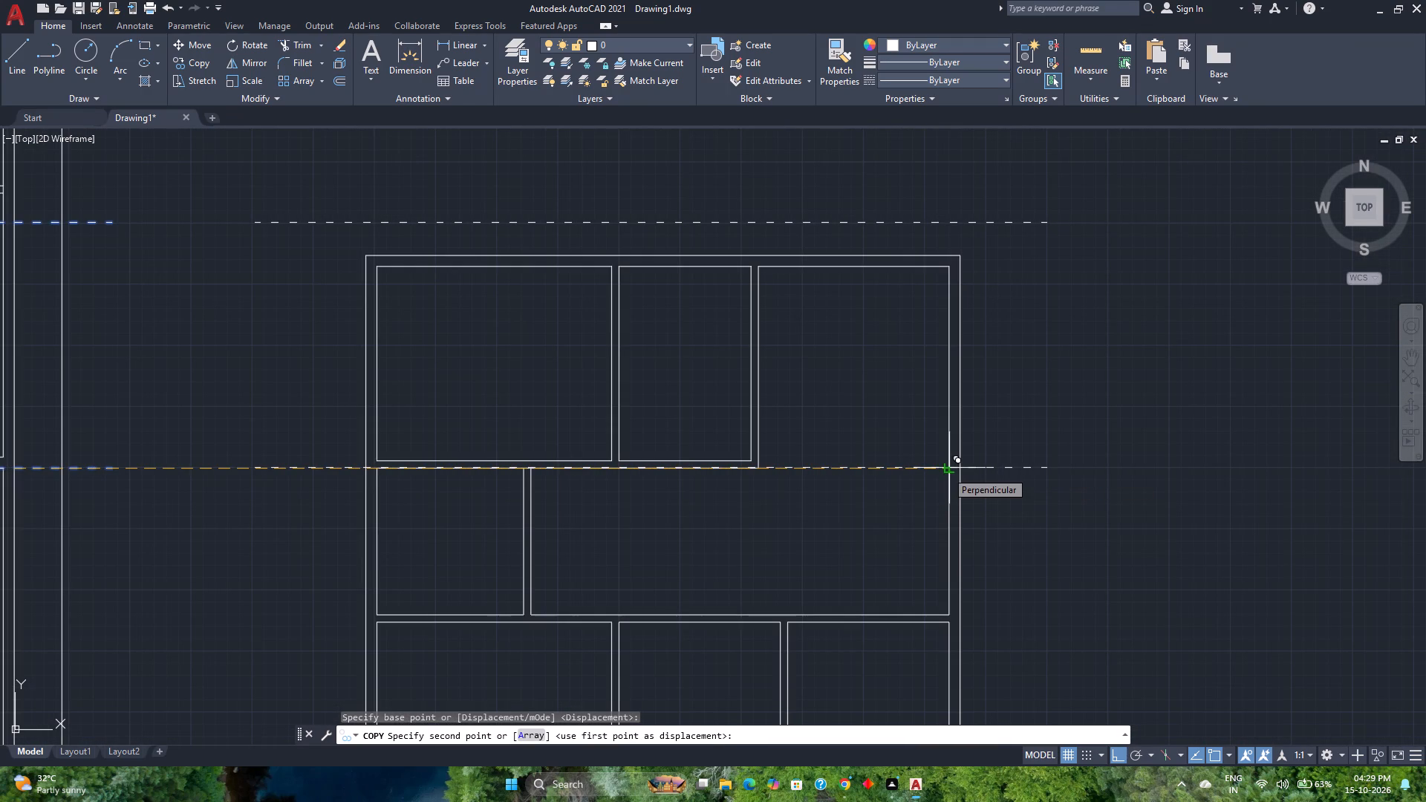
pyautogui.click(946, 471)
pyautogui.scroll(-1, 772, 533)
pyautogui.moveTo(772, 533); pyautogui.dragTo(944, 558, button='middle')
pyautogui.middleClick(944, 558)
pyautogui.press('Escape')
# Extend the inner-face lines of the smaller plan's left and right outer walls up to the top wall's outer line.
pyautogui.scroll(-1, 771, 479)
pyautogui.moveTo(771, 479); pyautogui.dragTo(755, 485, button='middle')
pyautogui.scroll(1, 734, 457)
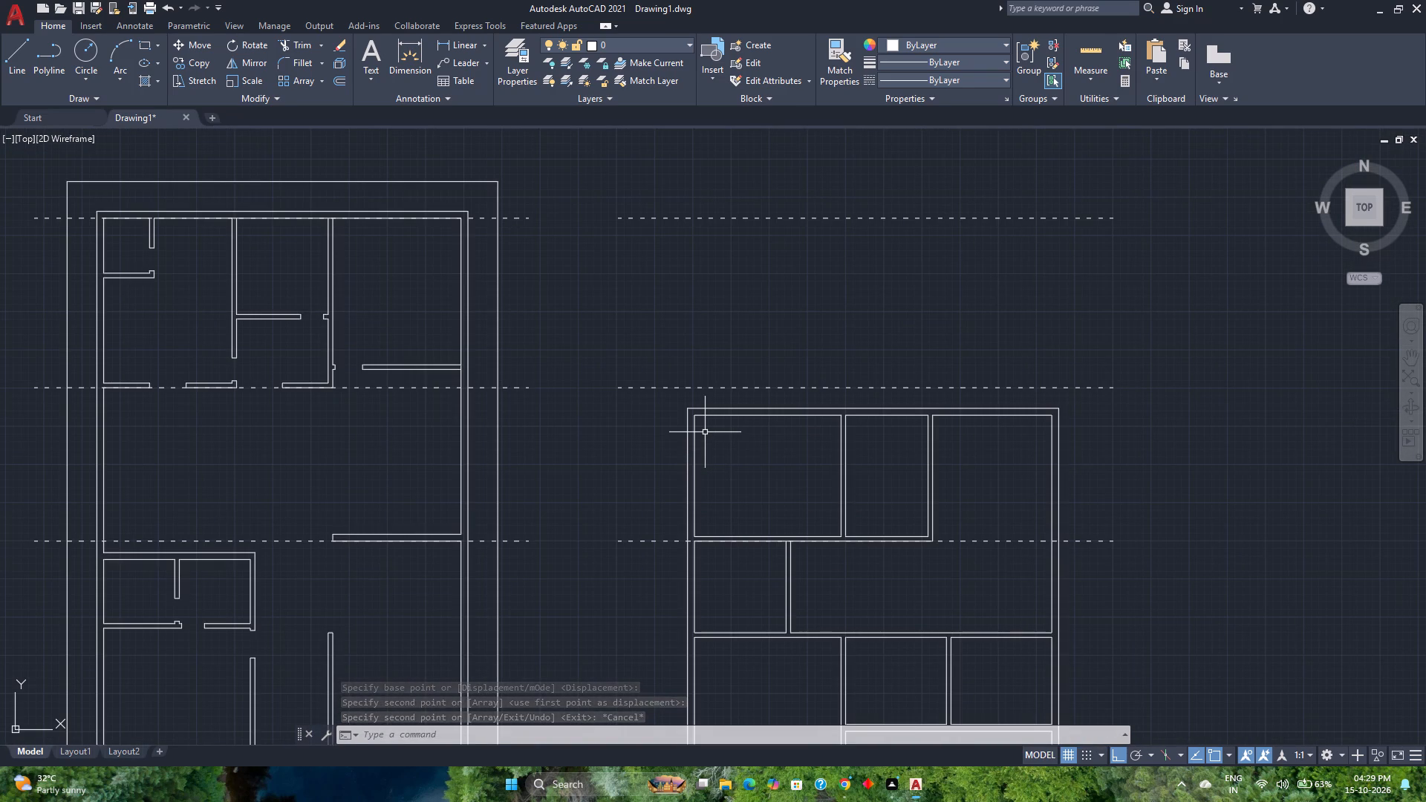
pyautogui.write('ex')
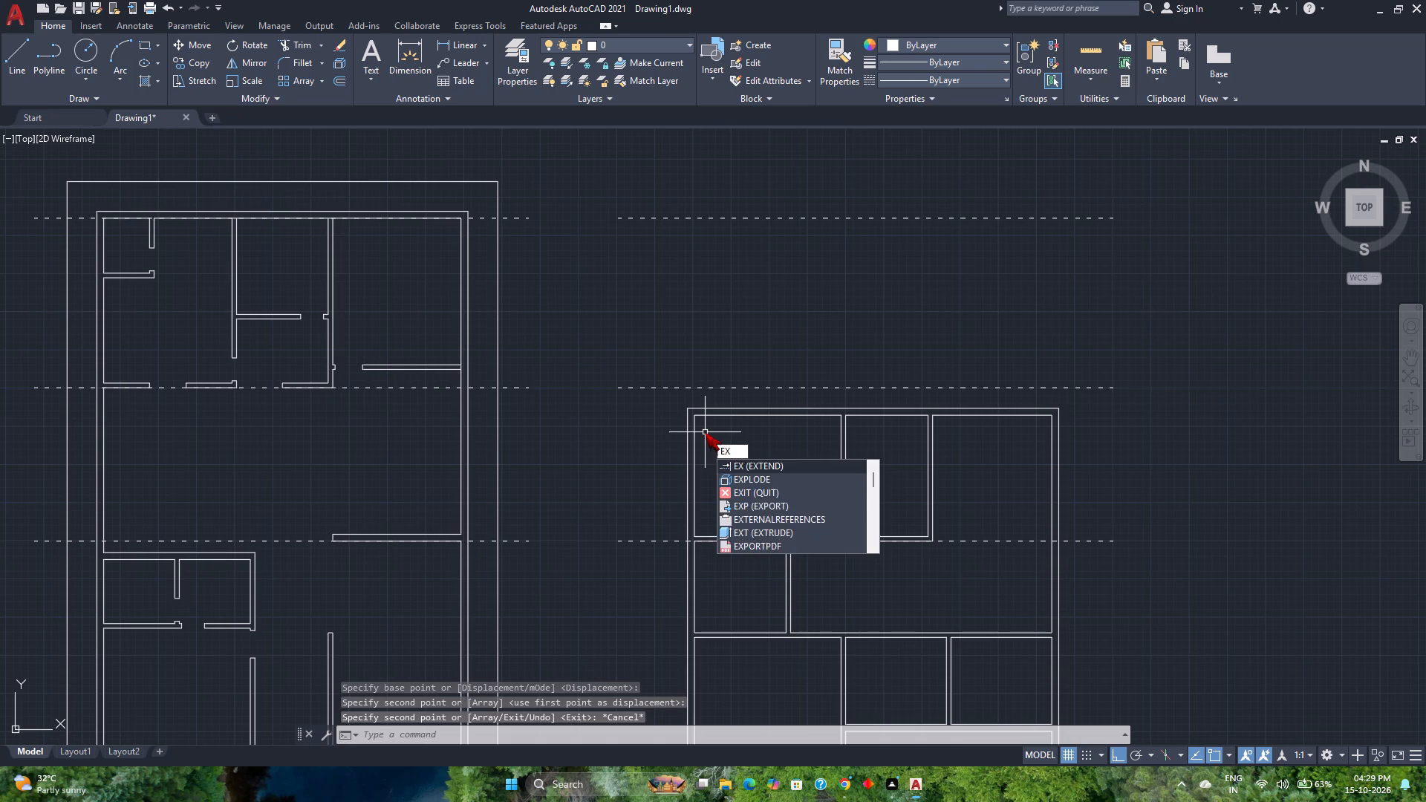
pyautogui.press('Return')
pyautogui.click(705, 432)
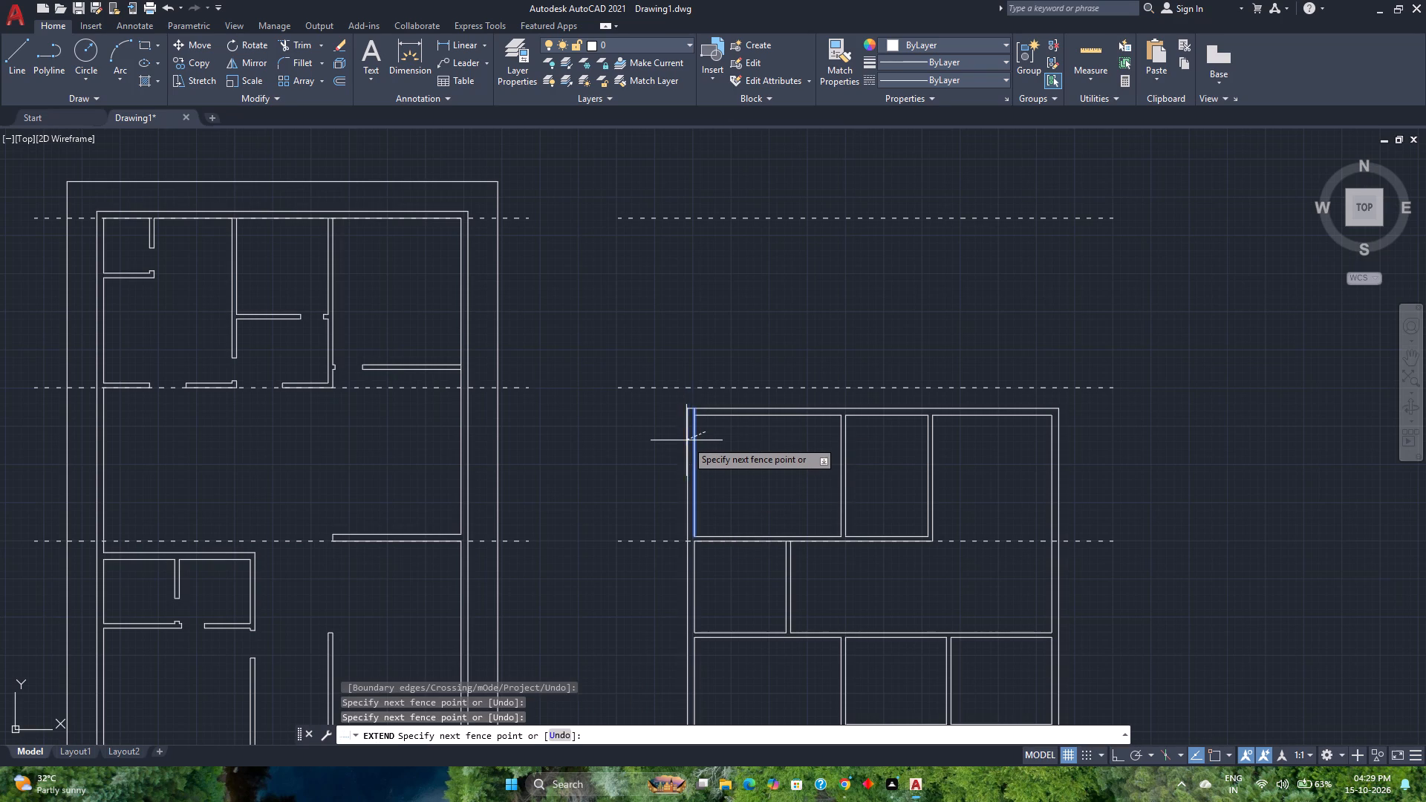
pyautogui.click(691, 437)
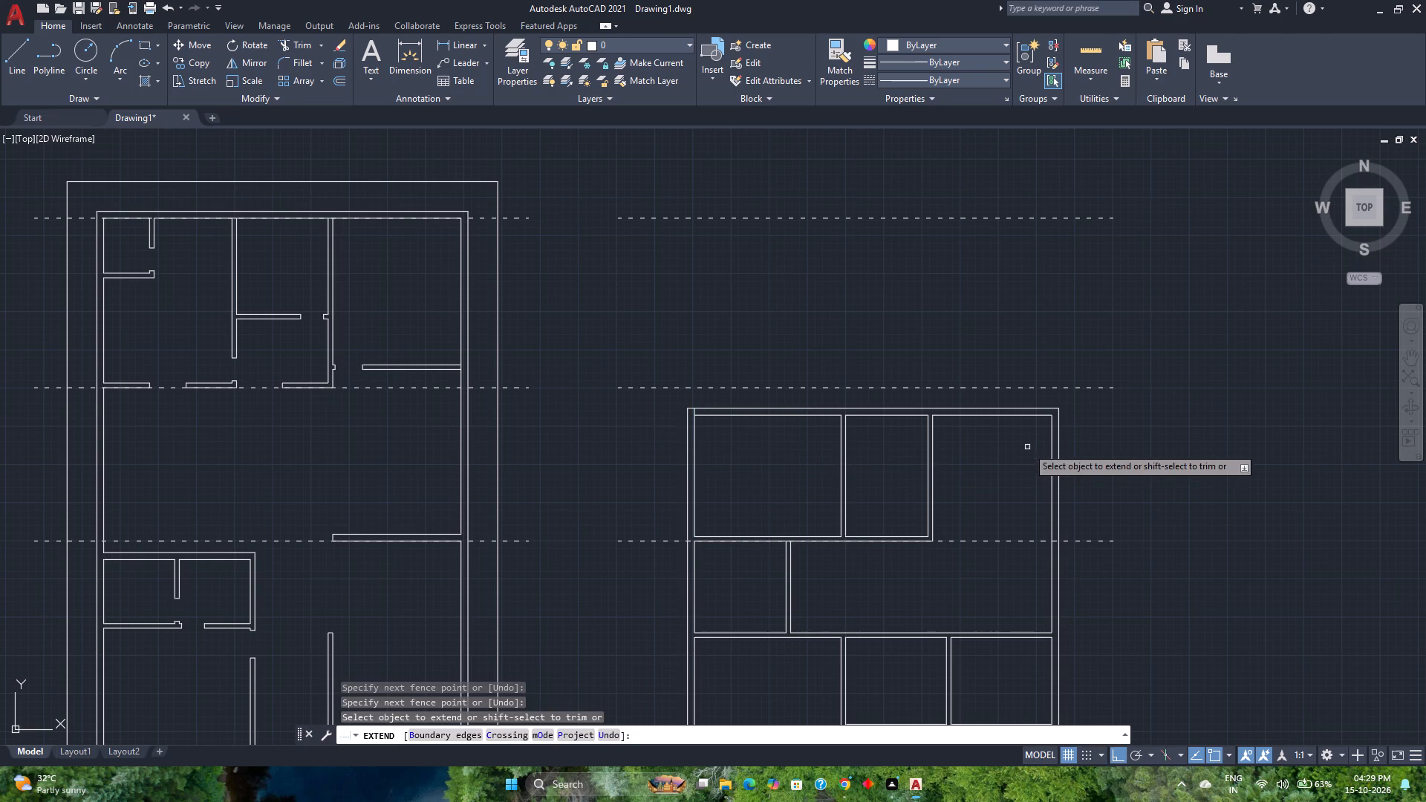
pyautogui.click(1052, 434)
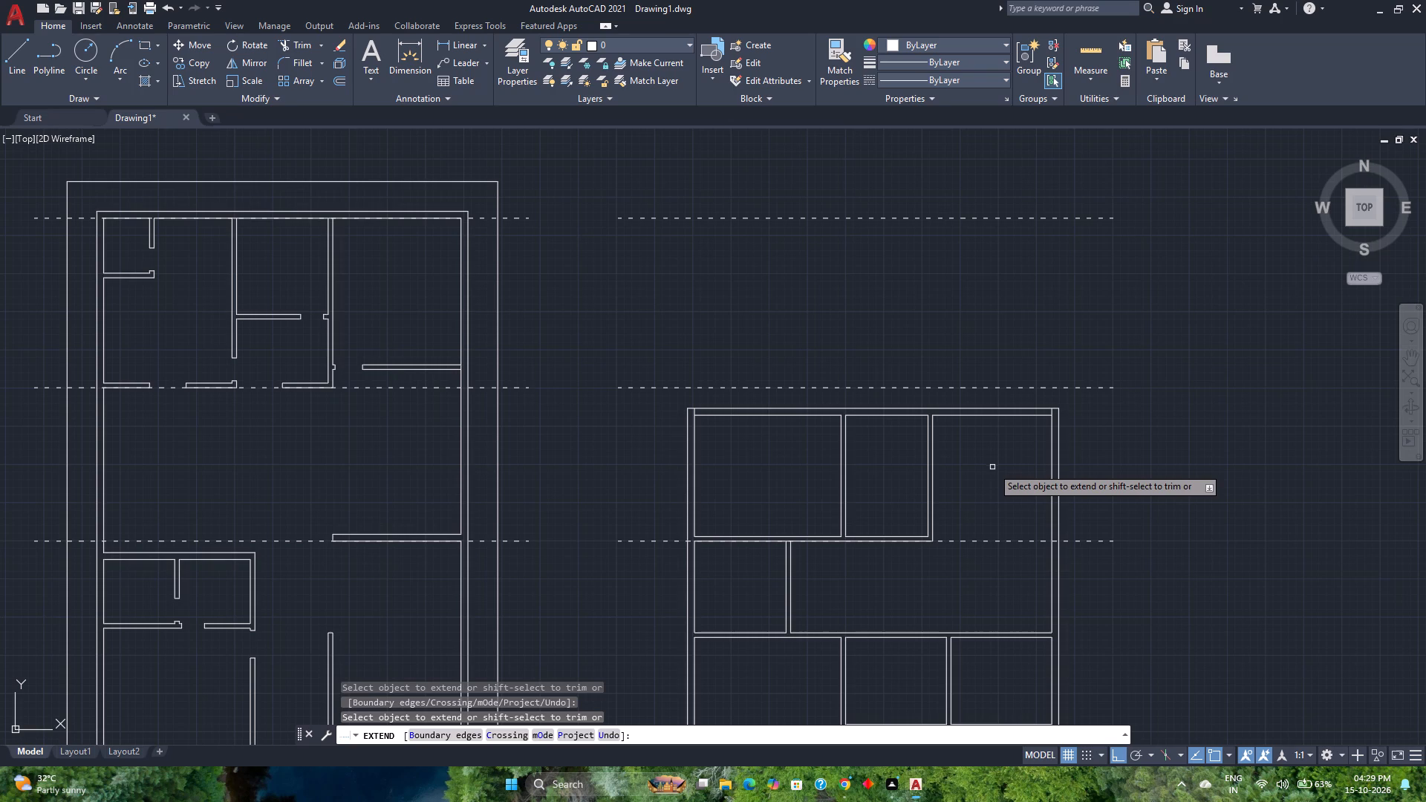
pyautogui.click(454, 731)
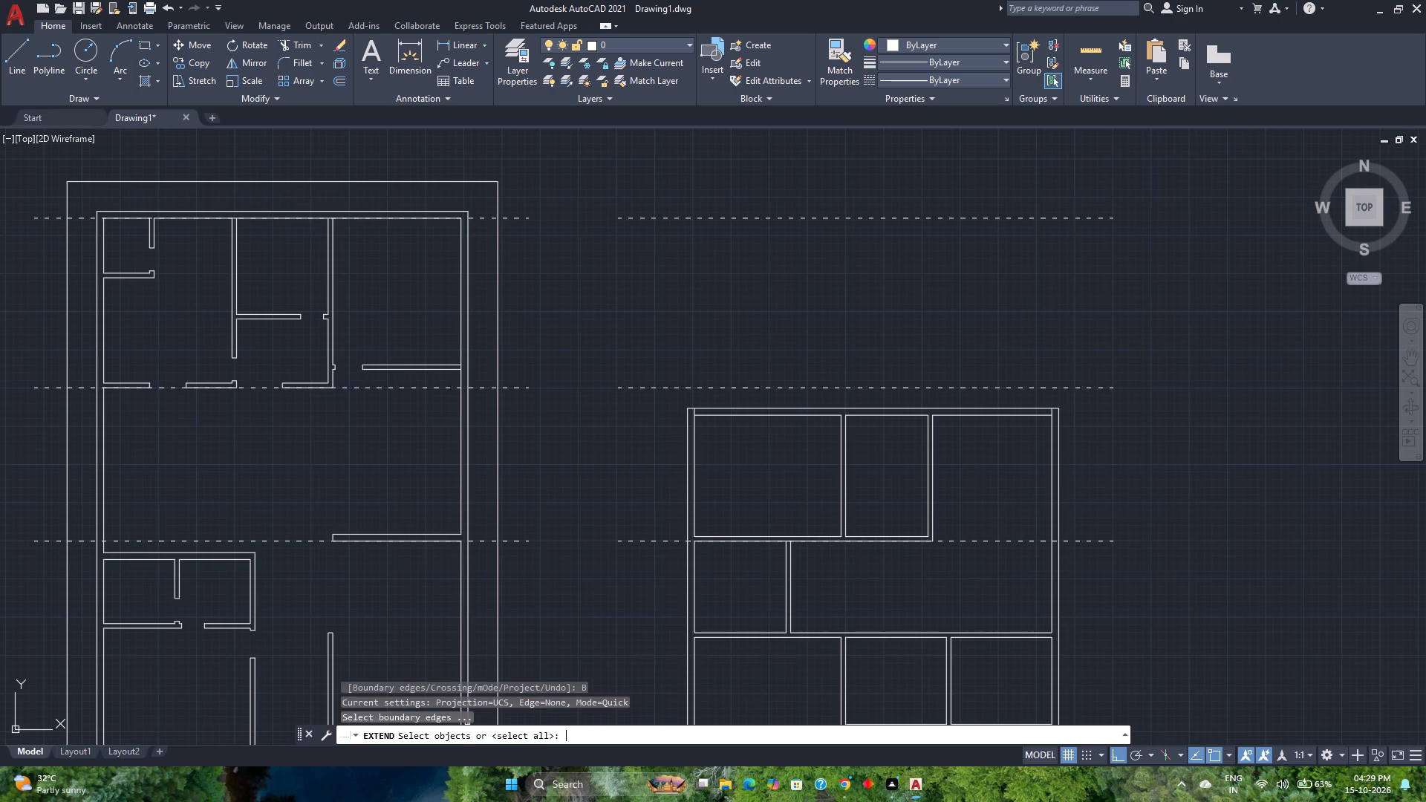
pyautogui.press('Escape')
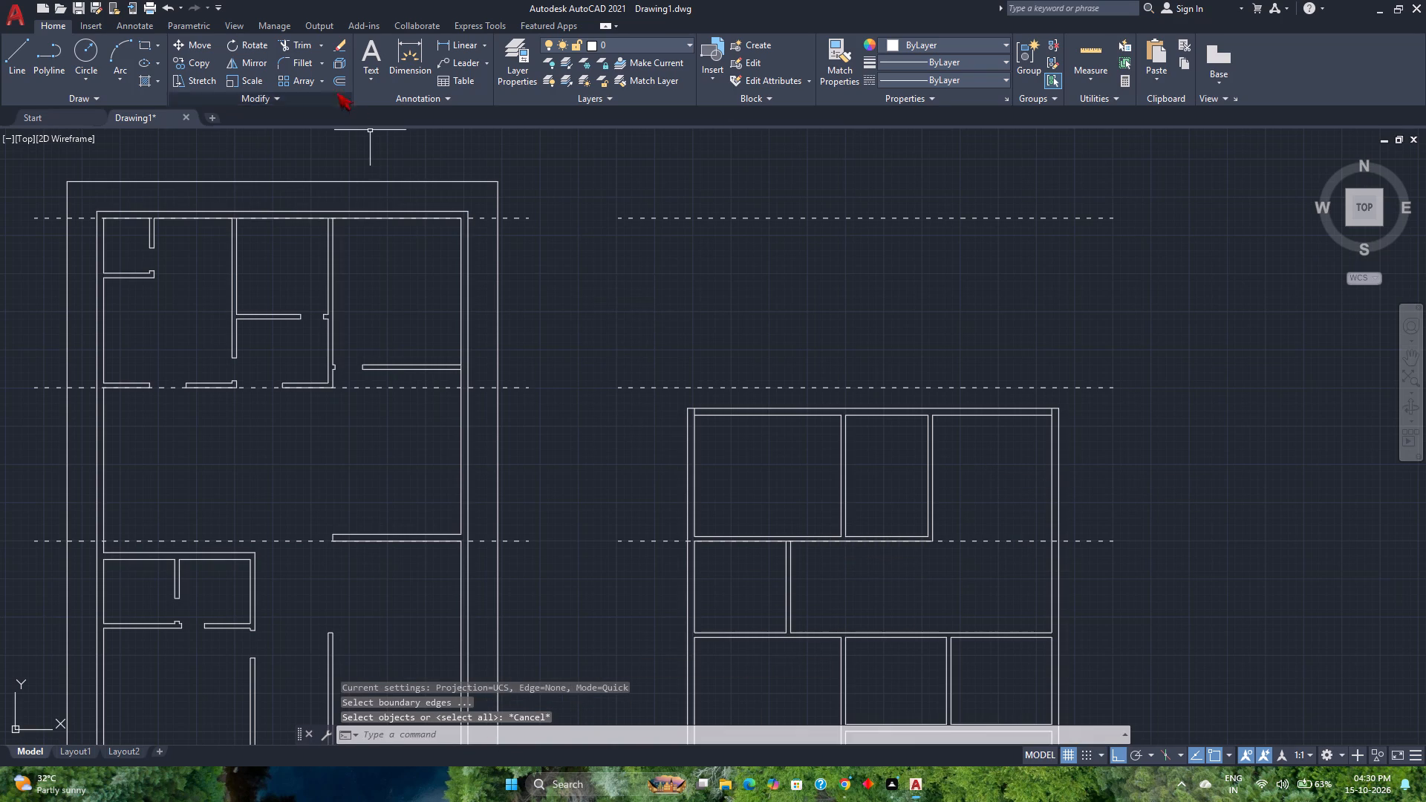
# Extend both lines of the smaller plan's left and right outer walls up to the topmost dashed line as boundary edge.
pyautogui.write('ex')
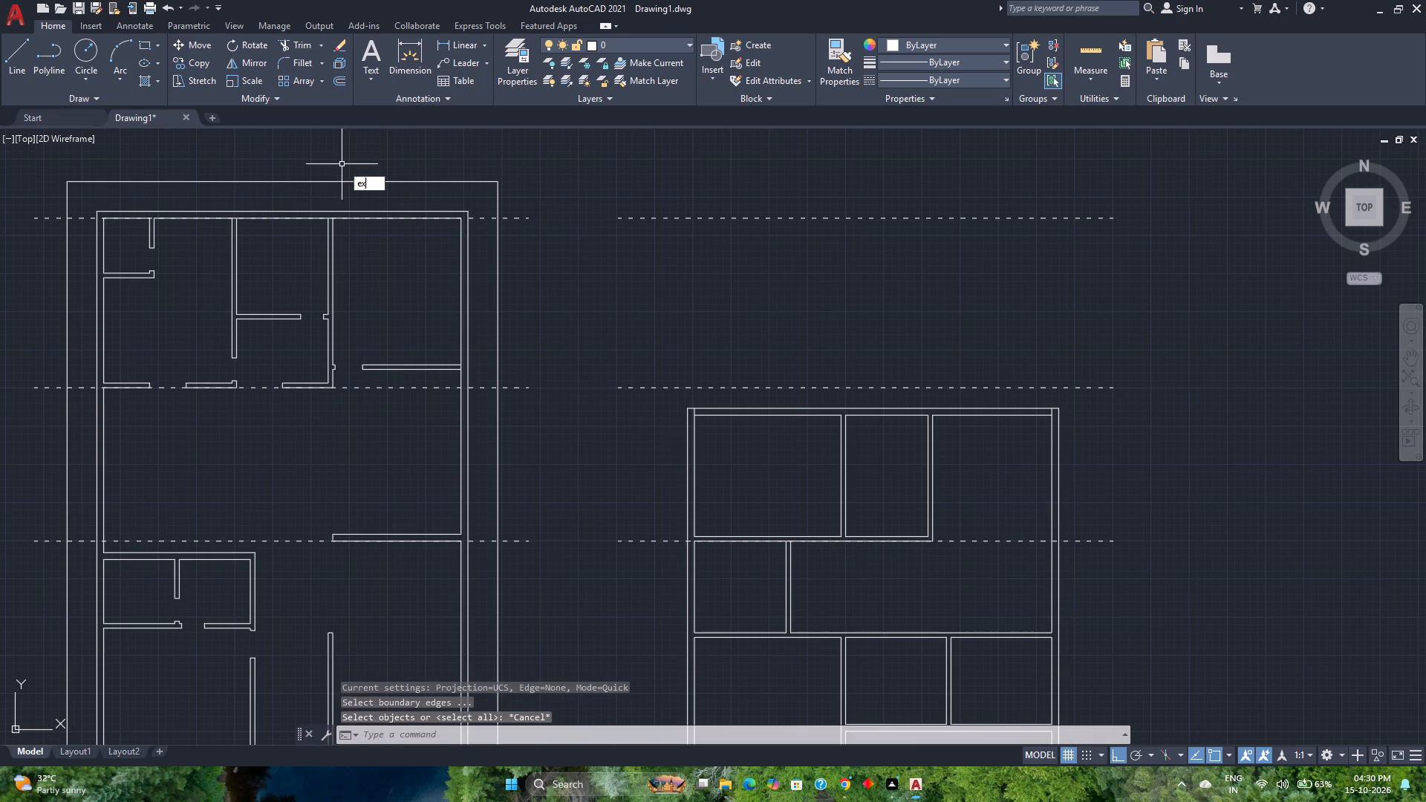
pyautogui.press('Return')
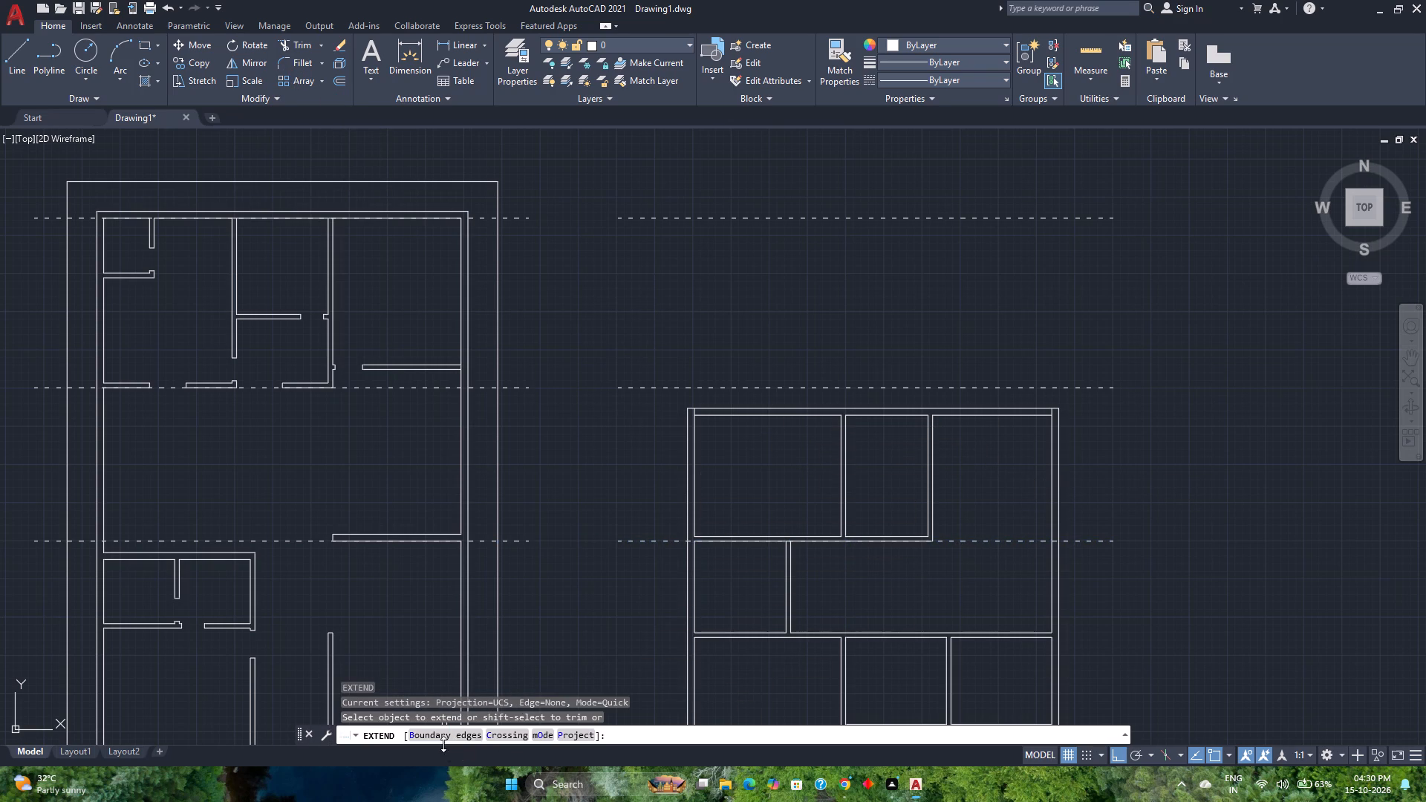
pyautogui.click(453, 731)
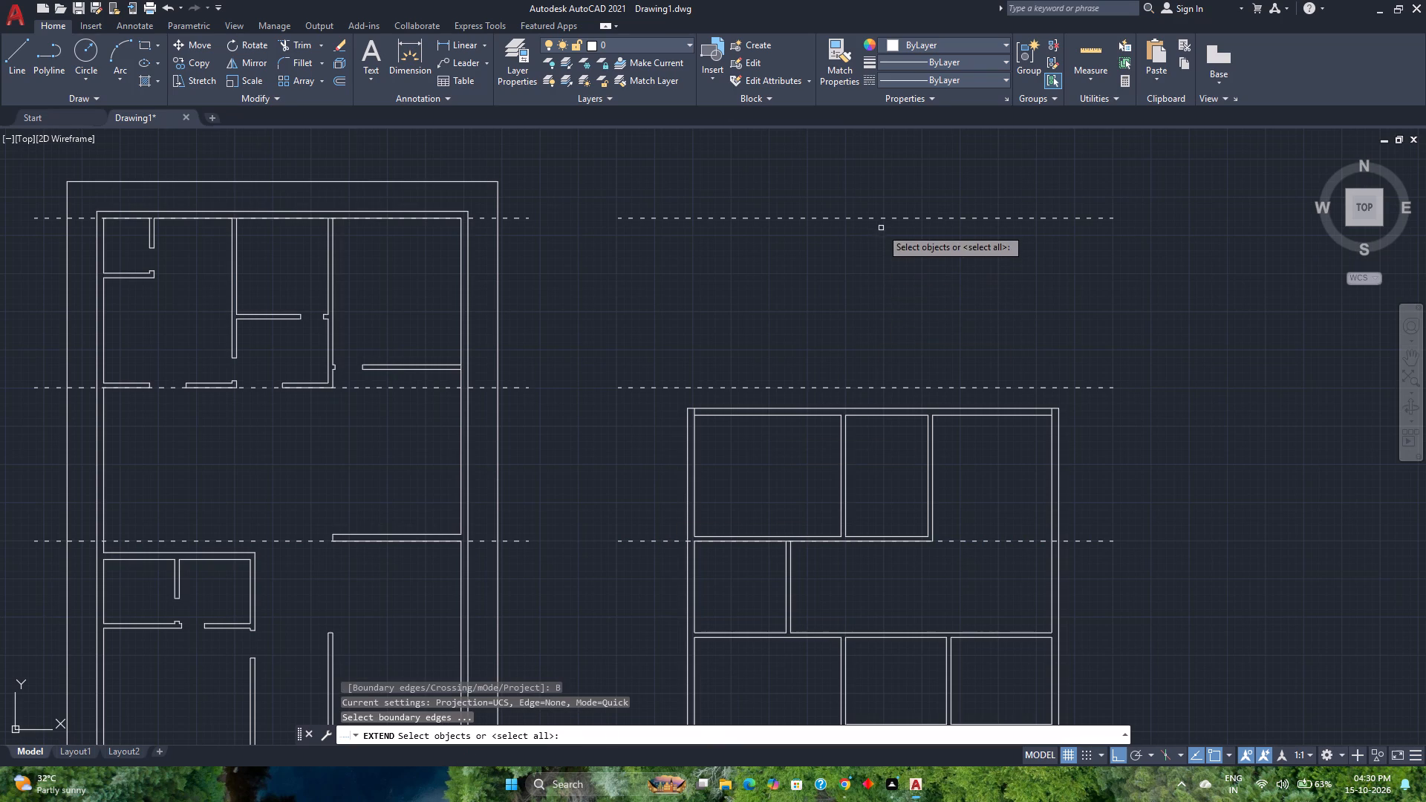
pyautogui.click(883, 216)
pyautogui.click(726, 477)
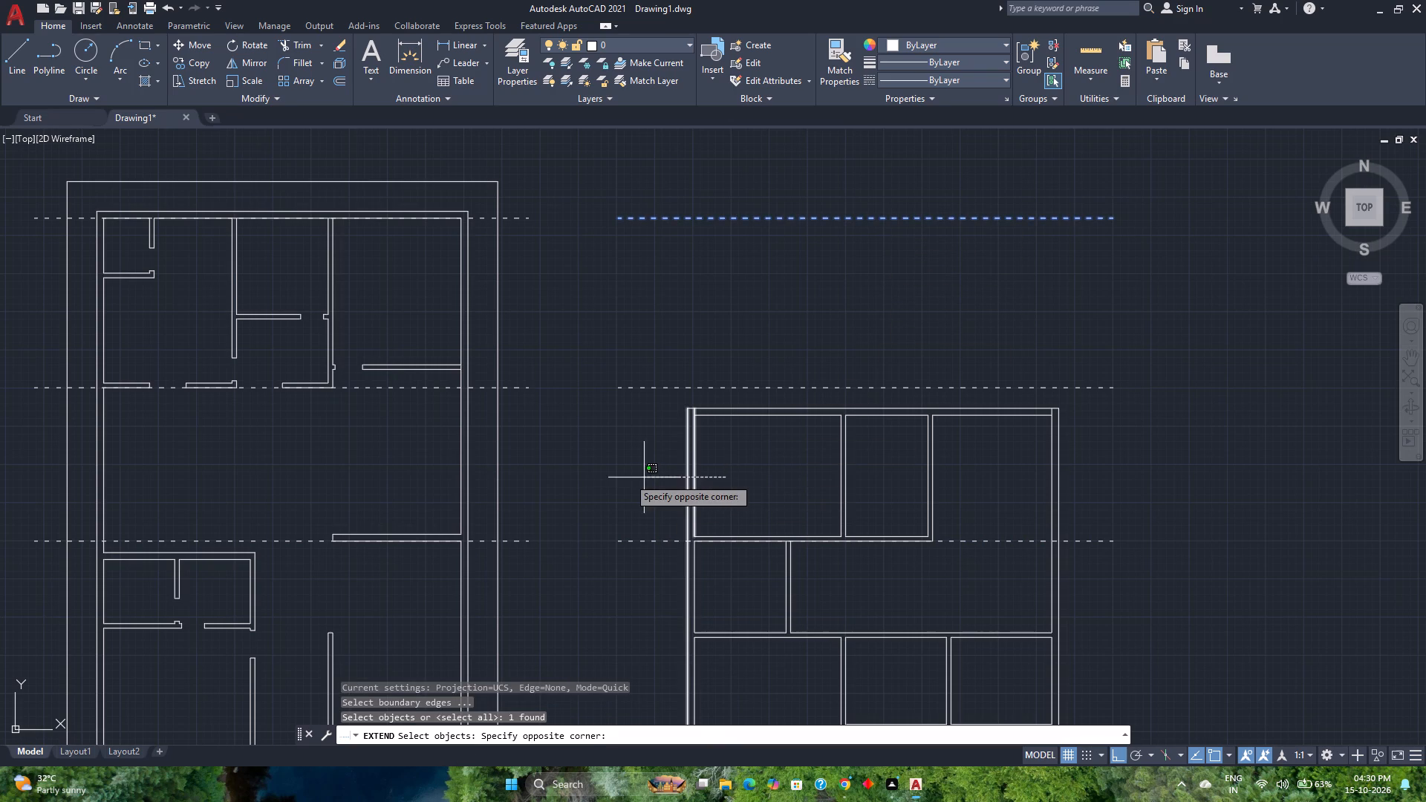
pyautogui.press('Escape')
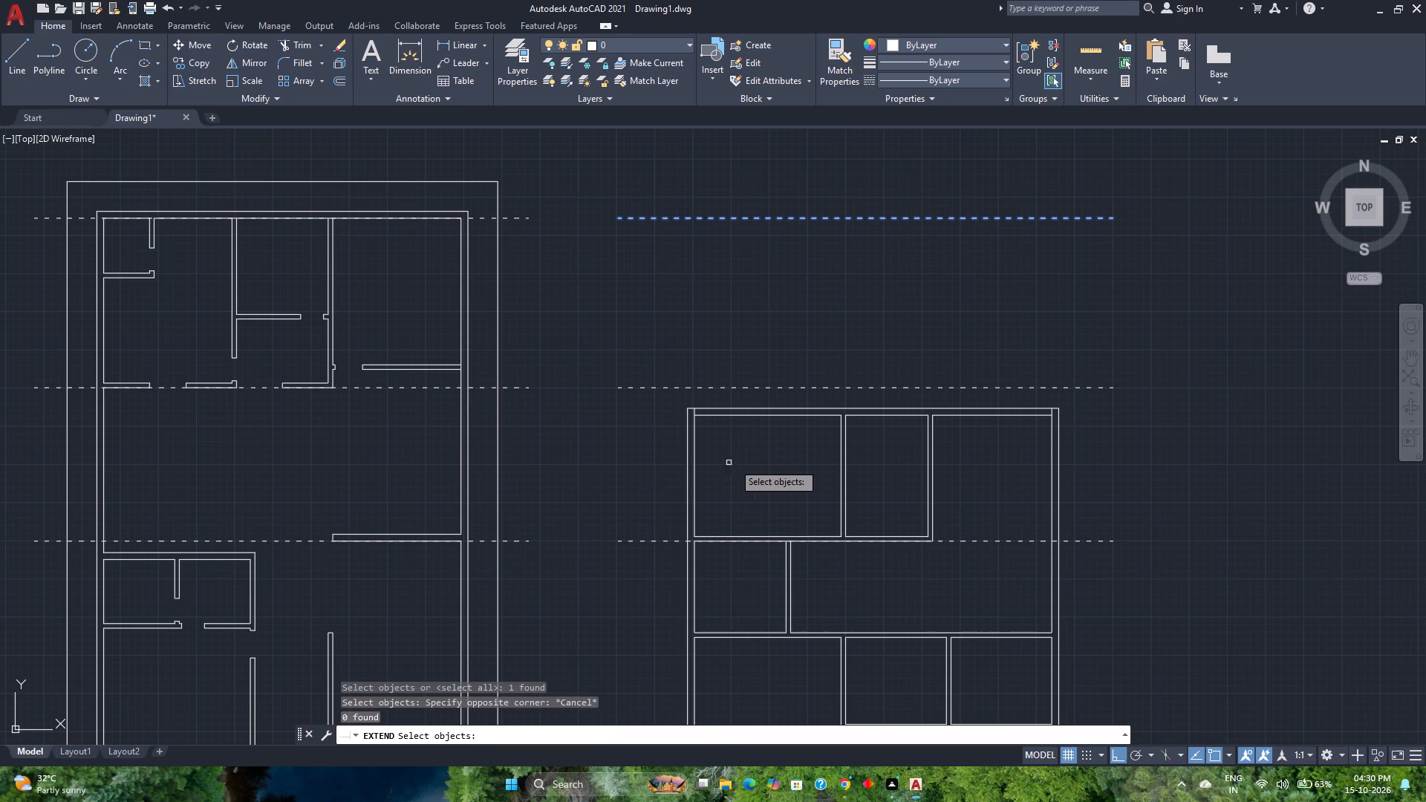
pyautogui.press('space')
pyautogui.click(740, 457)
pyautogui.click(648, 449)
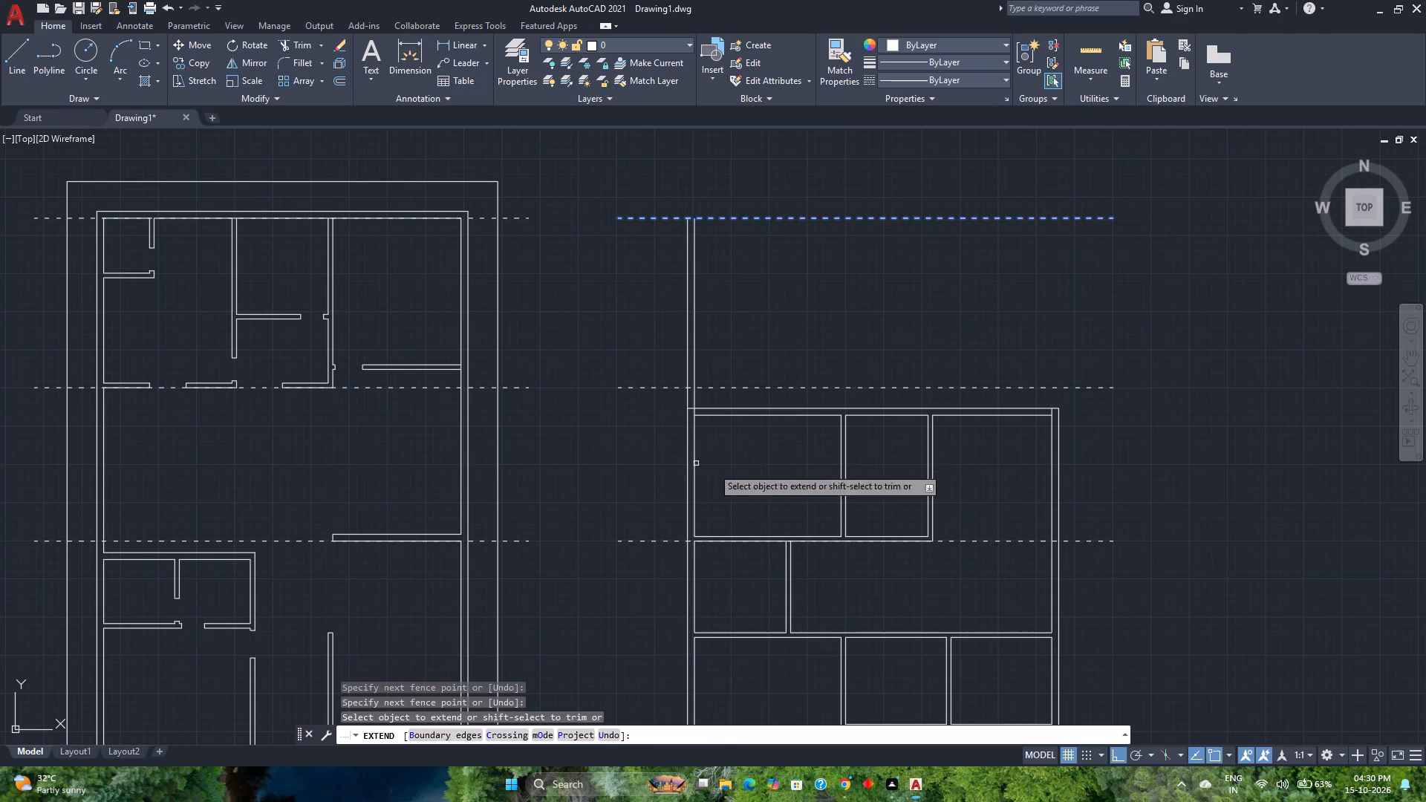
pyautogui.click(1083, 467)
pyautogui.click(963, 466)
pyautogui.moveTo(987, 328); pyautogui.dragTo(1013, 340, button='middle')
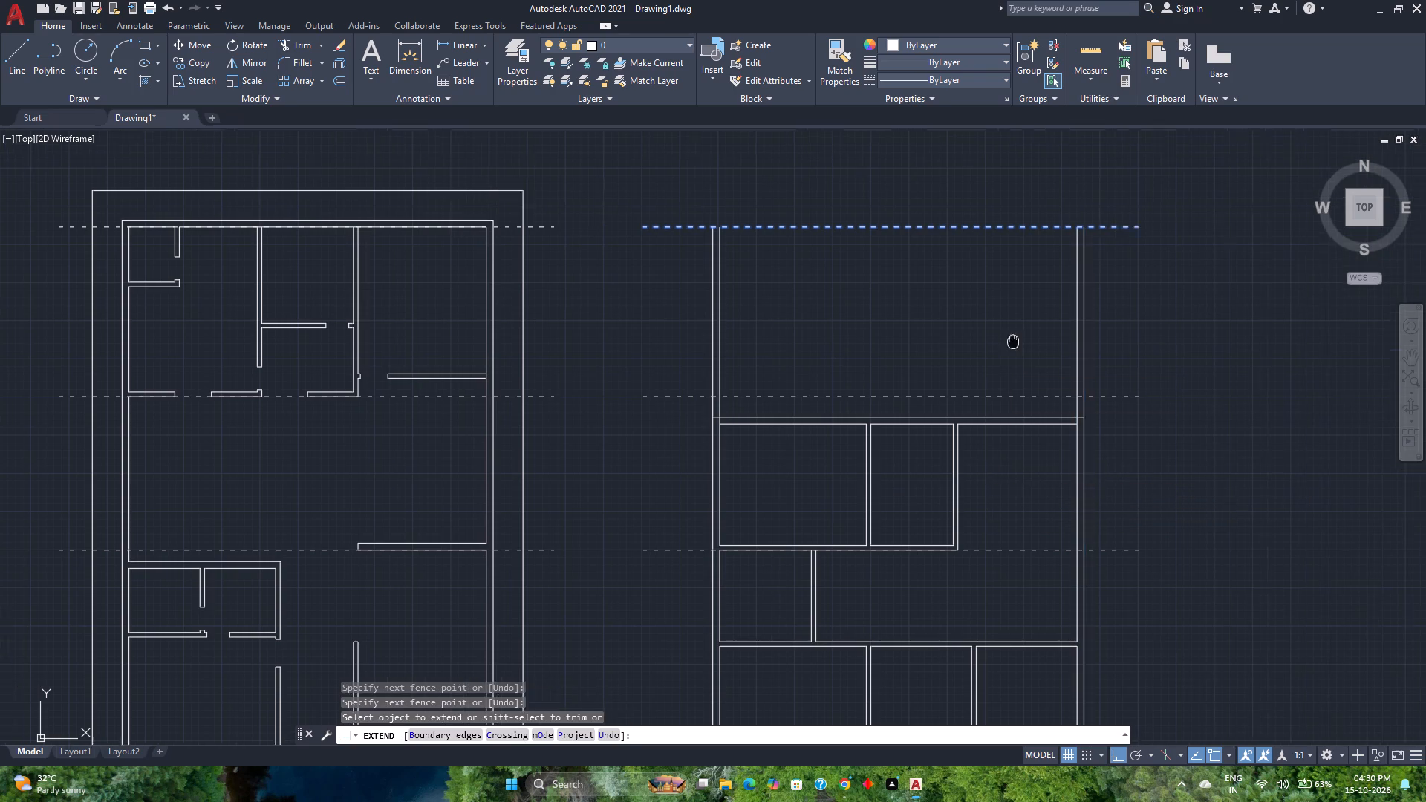
pyautogui.moveTo(1013, 340); pyautogui.dragTo(989, 449, button='middle')
pyautogui.middleClick(989, 449)
pyautogui.press('Escape')
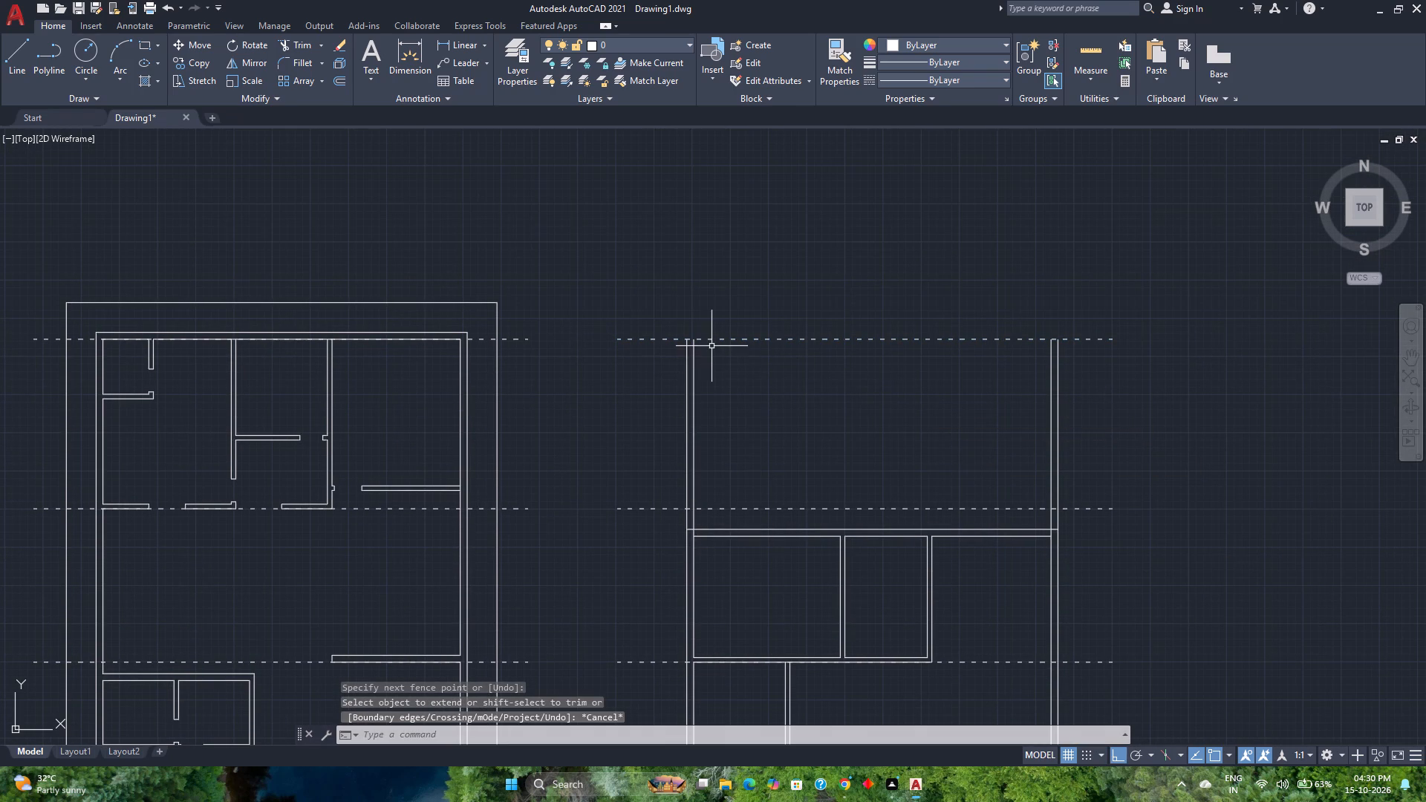
# Lengthen the left outer wall's outer line by 9 inches above the topmost dashed line.
pyautogui.scroll(1, 709, 343)
pyautogui.click(674, 346)
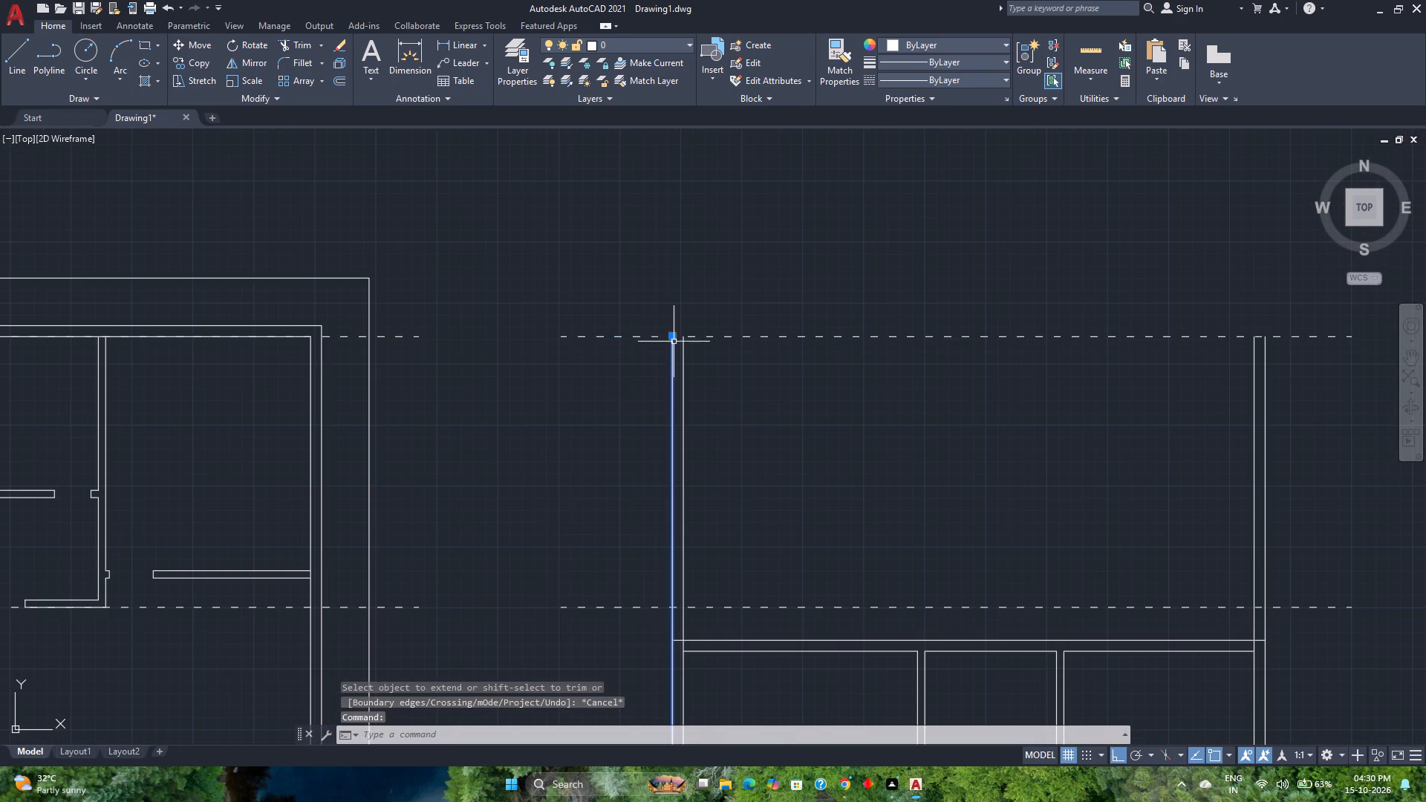
pyautogui.click(674, 336)
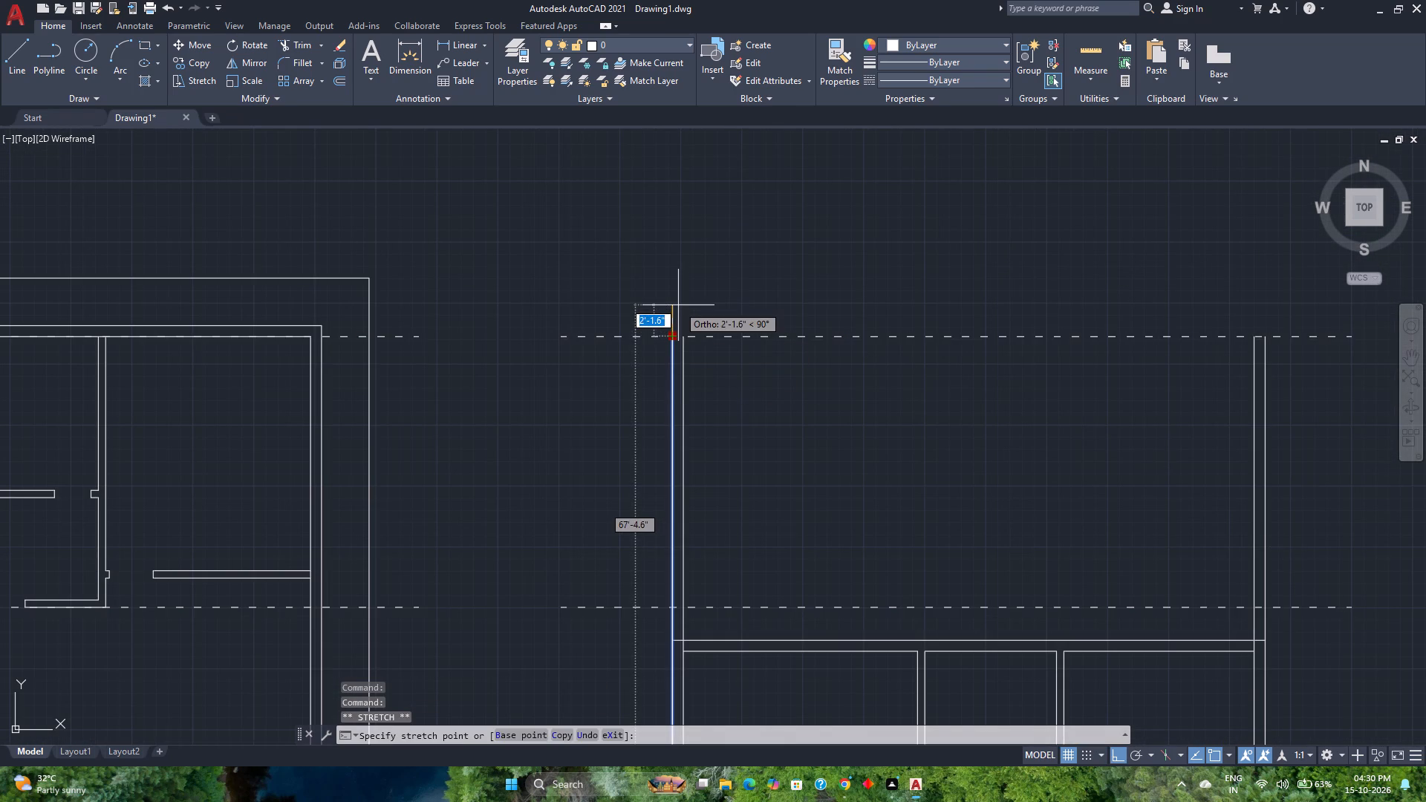
pyautogui.press('9')
pyautogui.press('Return')
pyautogui.moveTo(843, 408); pyautogui.dragTo(759, 415, button='middle')
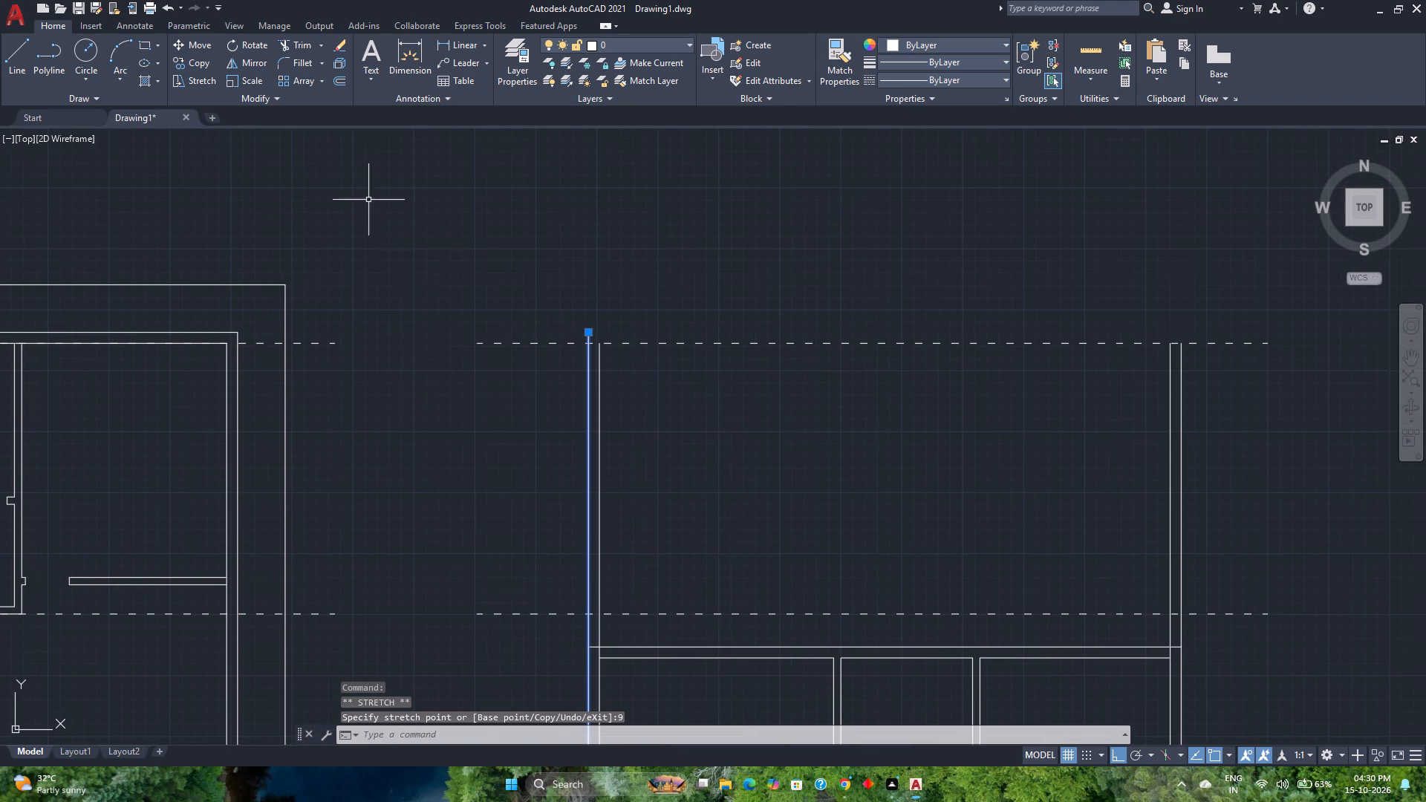
# Draw a short horizontal line rightward from the top end of the left outer wall's outer line.
pyautogui.click(339, 82)
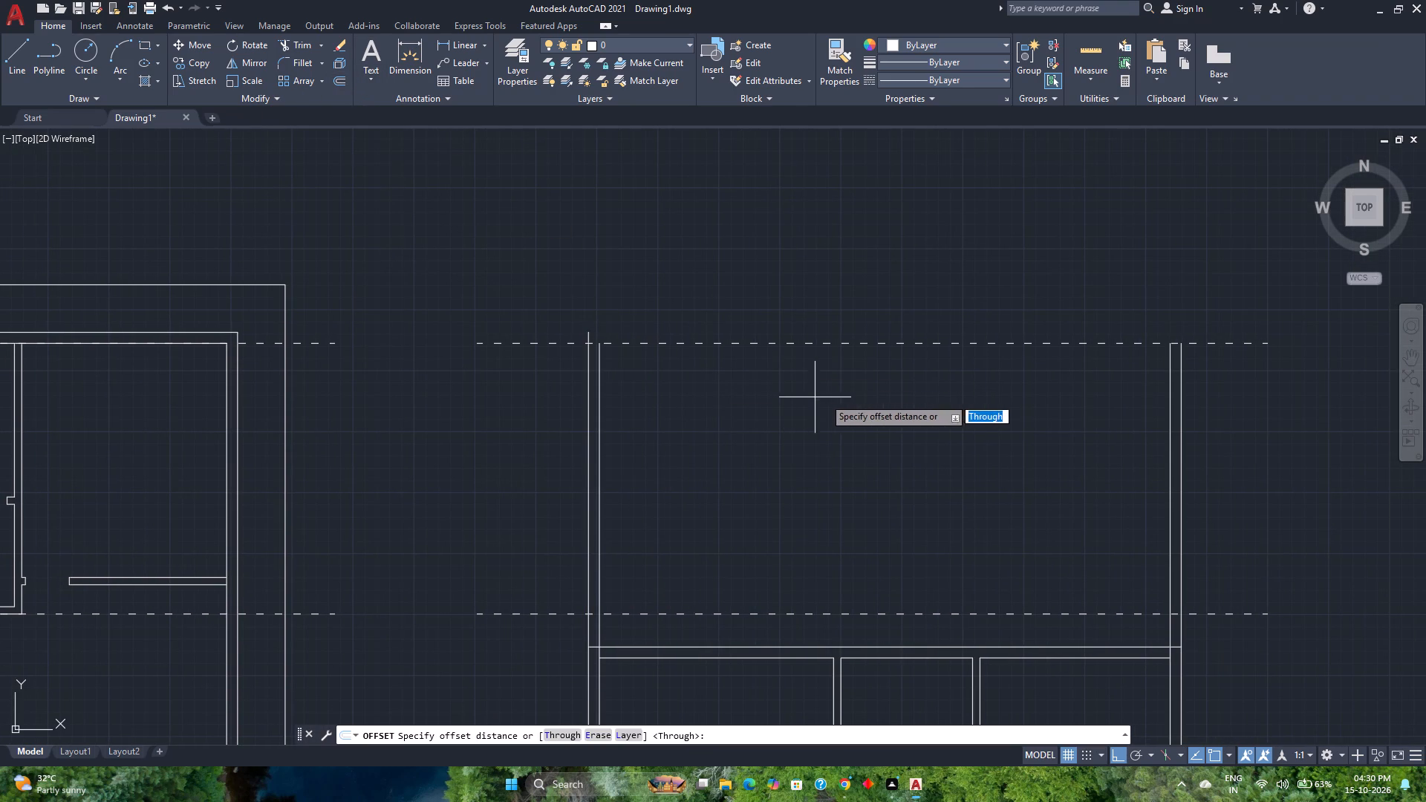
pyautogui.press('Escape')
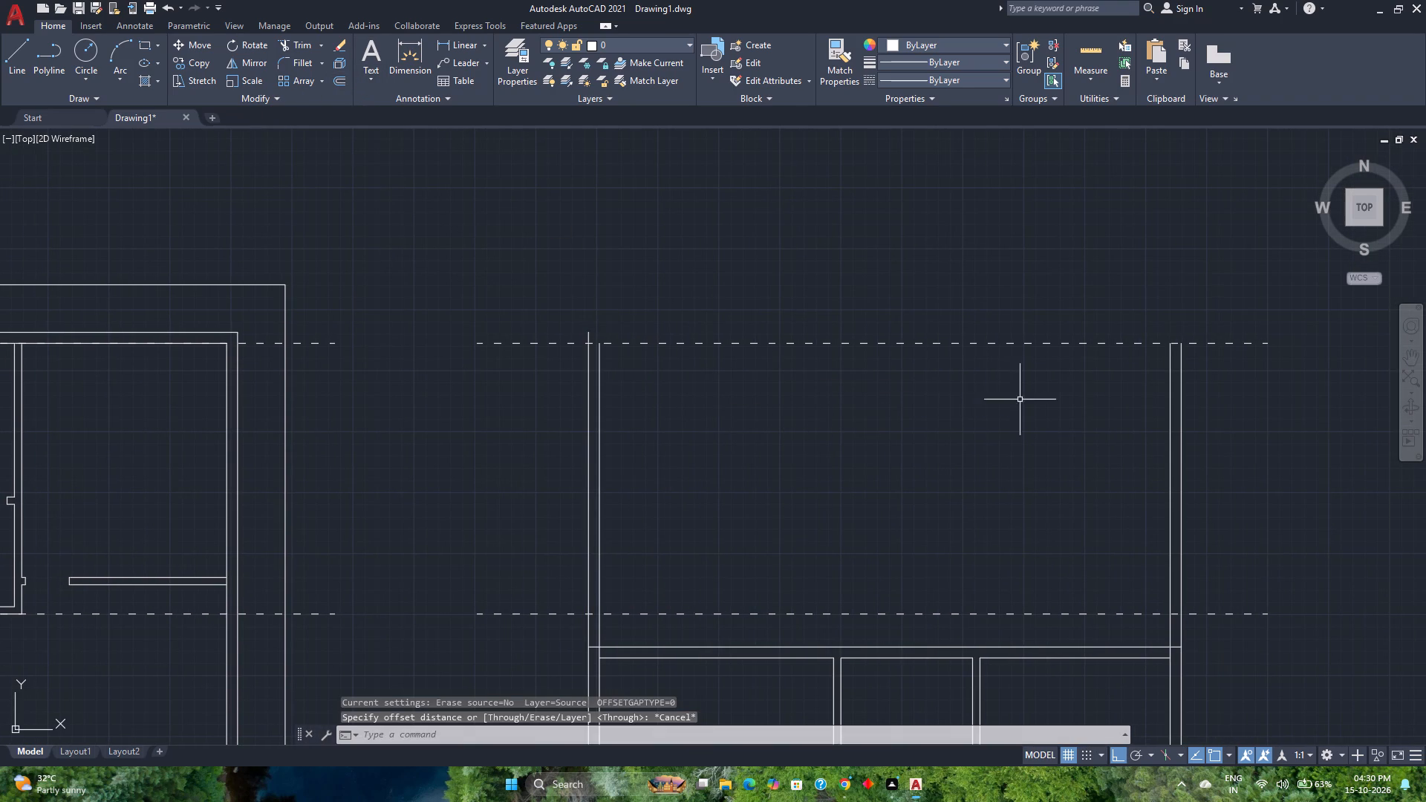
pyautogui.click(22, 53)
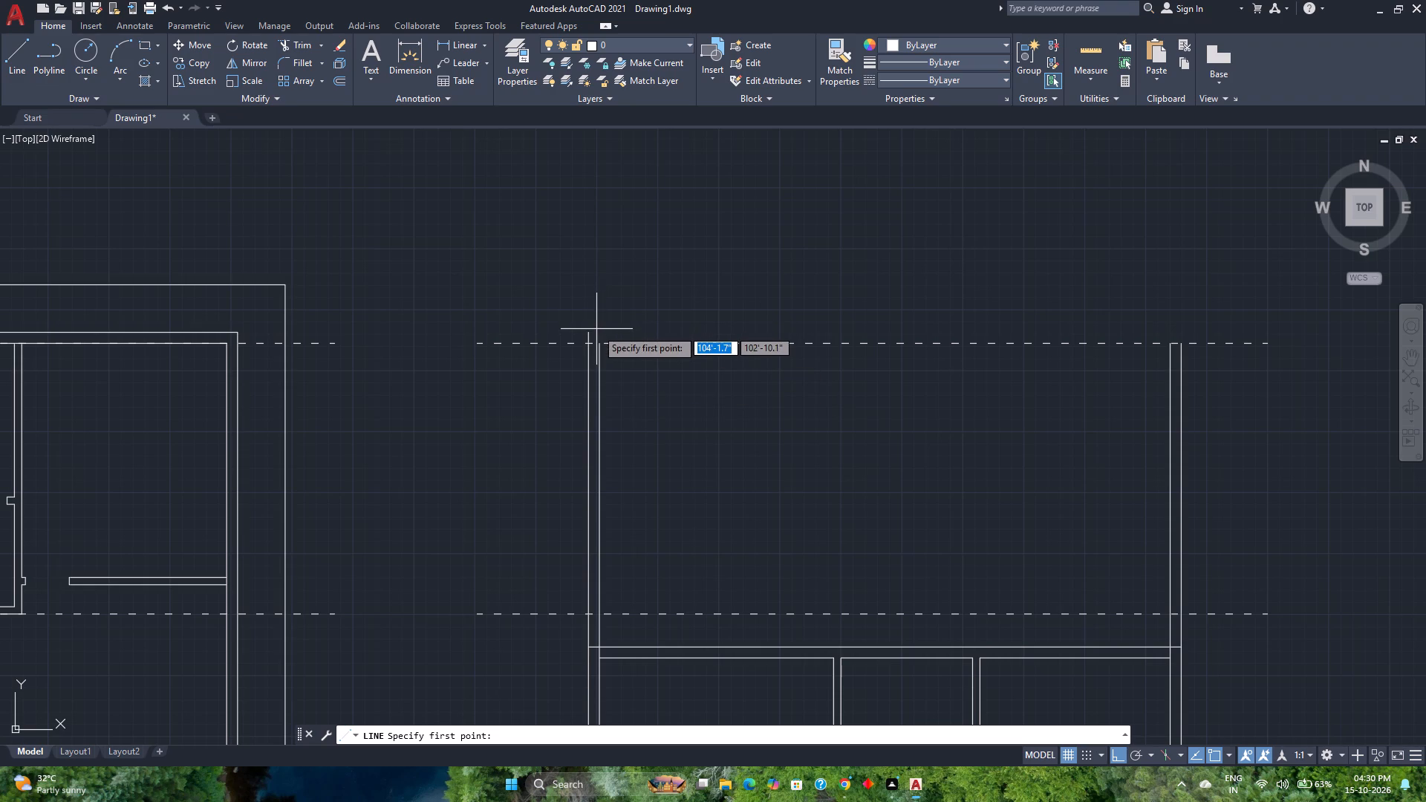
pyautogui.click(595, 330)
pyautogui.click(705, 321)
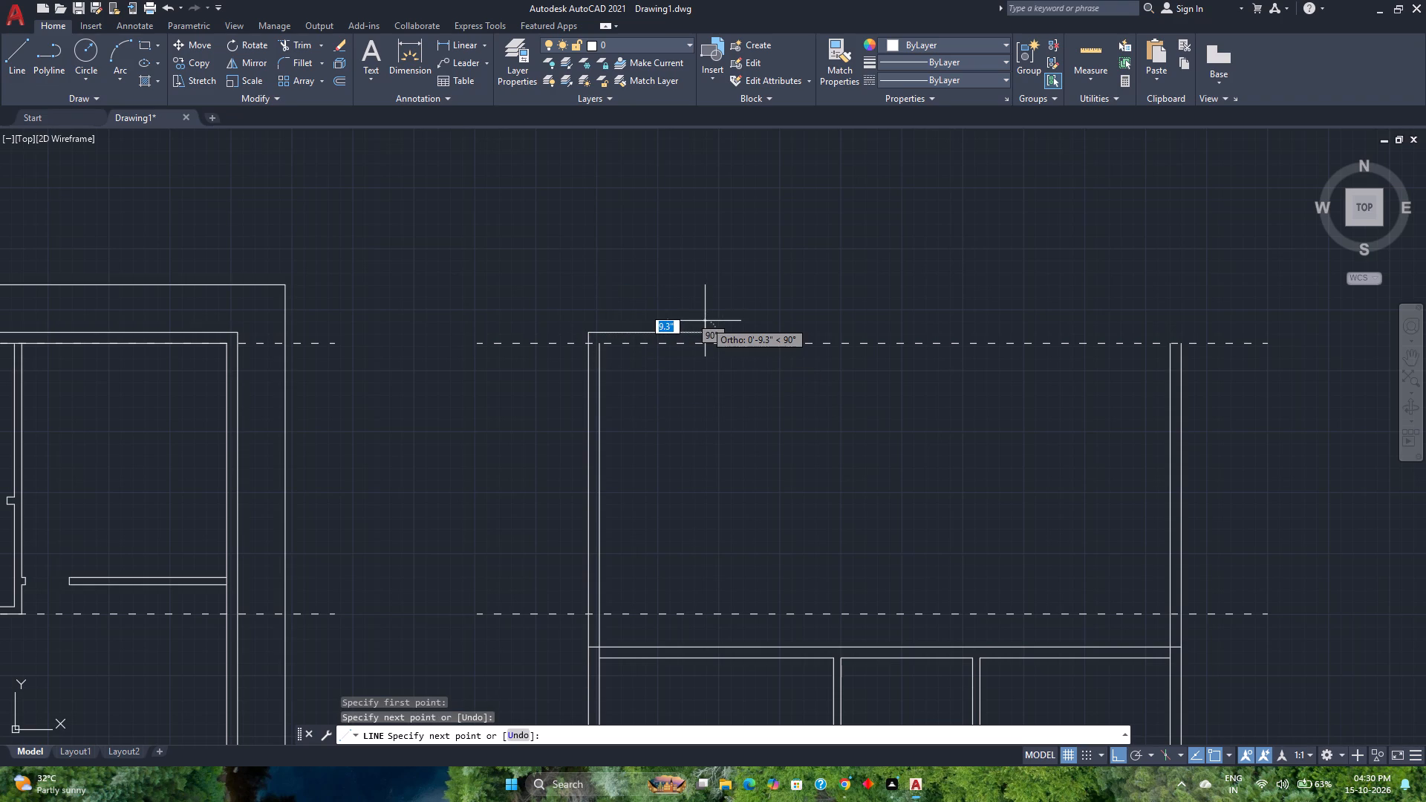
pyautogui.press('Escape')
# Draw a horizontal line about 3'-6" long rightward from the top end of the left outer wall's inner line.
pyautogui.press('space')
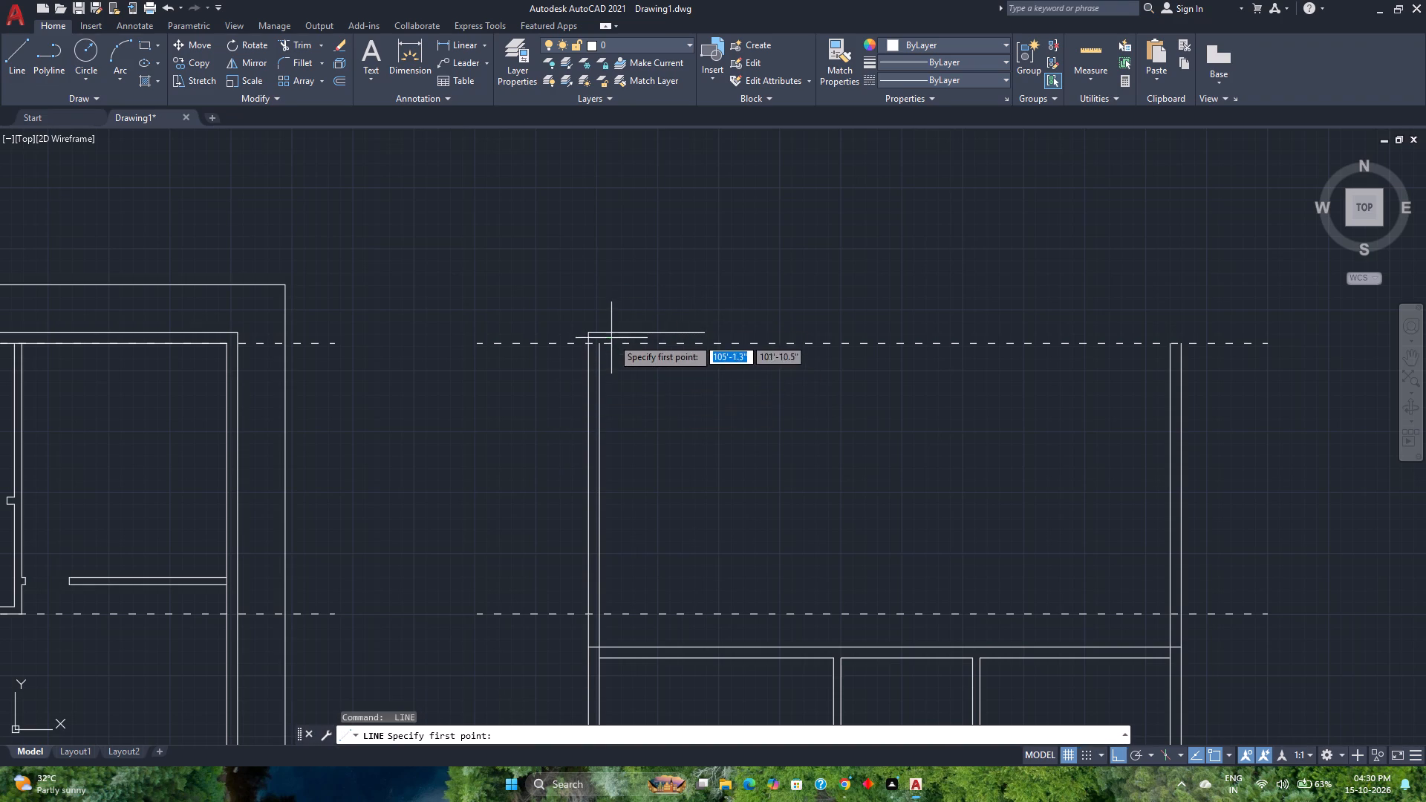
pyautogui.scroll(3, 615, 336)
pyautogui.click(583, 333)
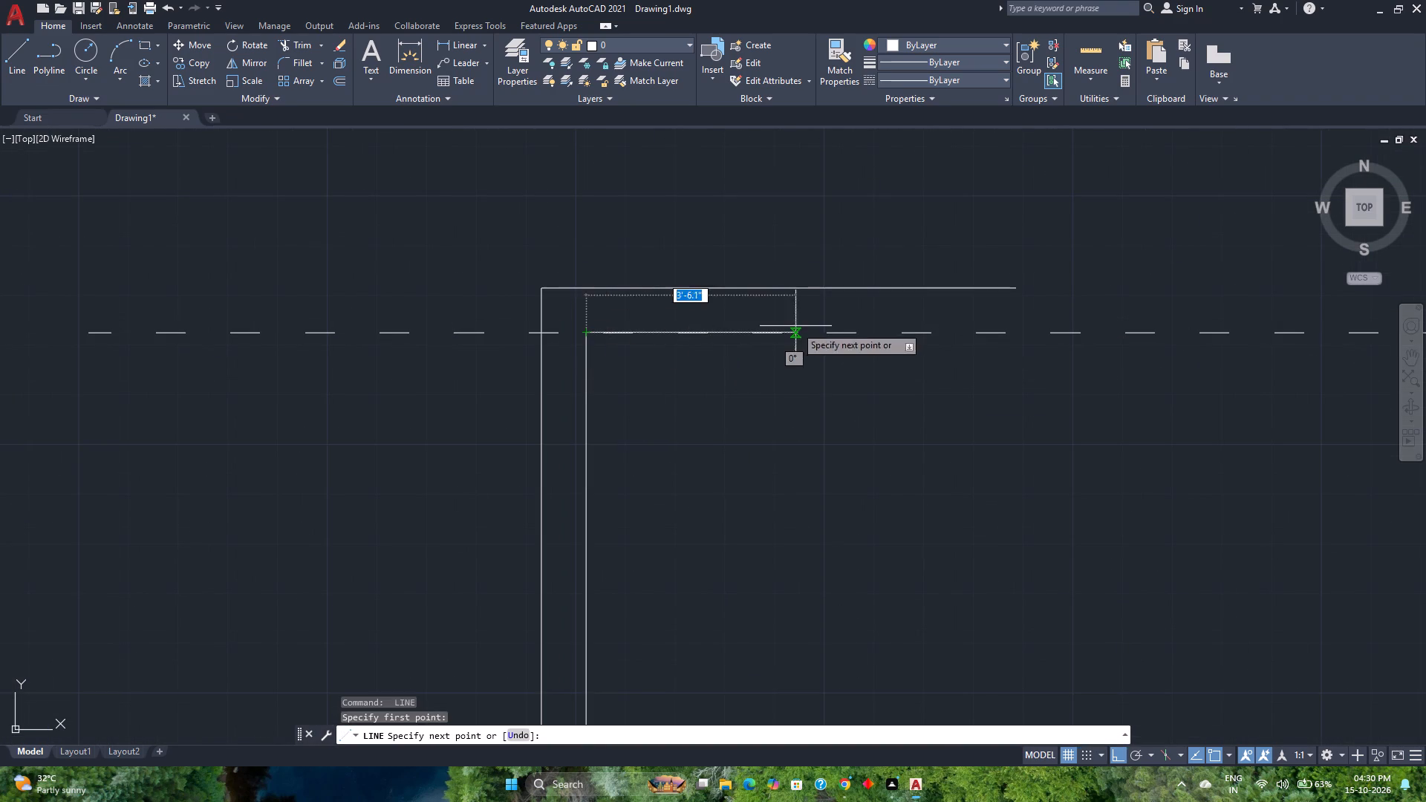
pyautogui.click(795, 326)
pyautogui.press('Escape')
# Fillet the smaller plan's two short top wall lines with the right outer wall's matching outer and inner lines at zero radius.
pyautogui.scroll(-3, 807, 394)
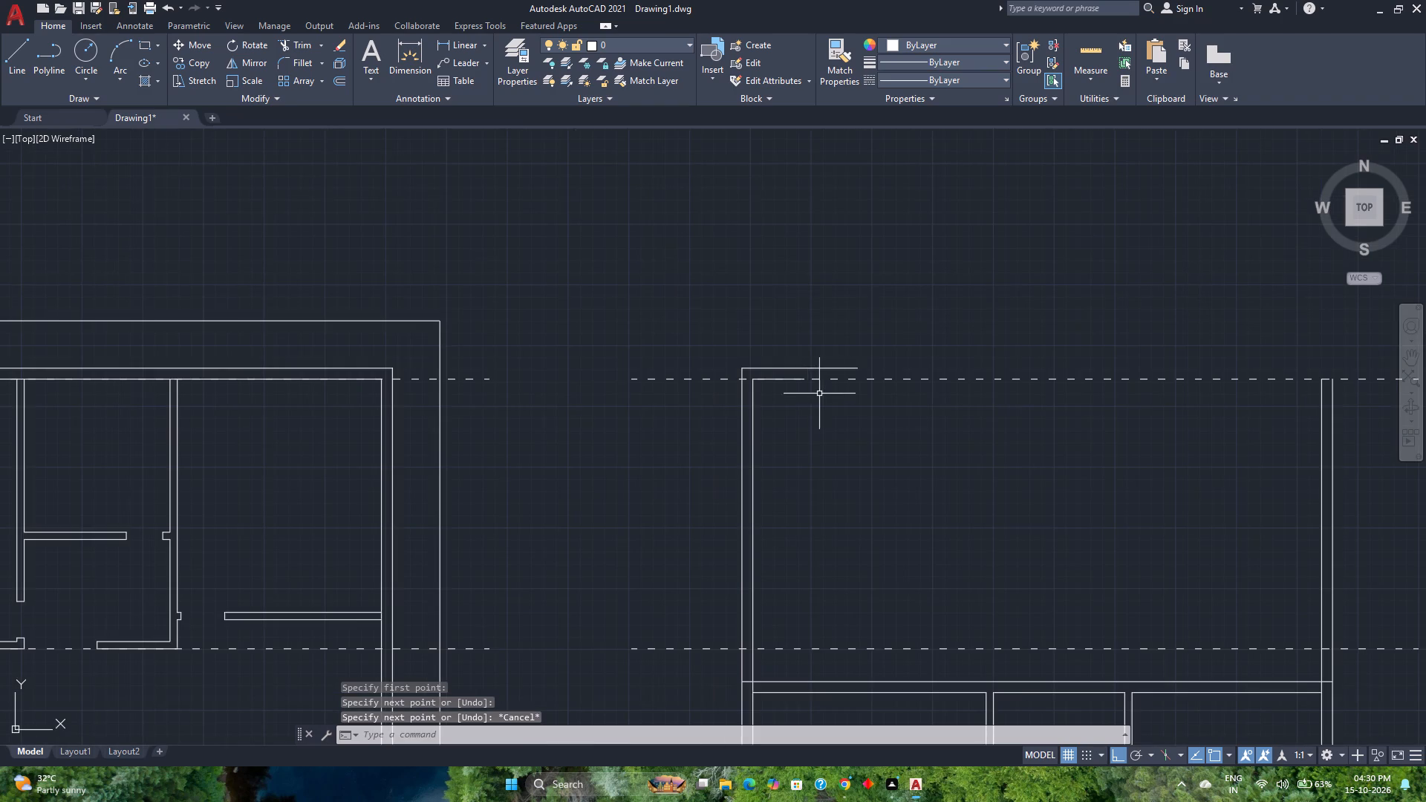
pyautogui.moveTo(914, 440); pyautogui.dragTo(644, 469, button='middle')
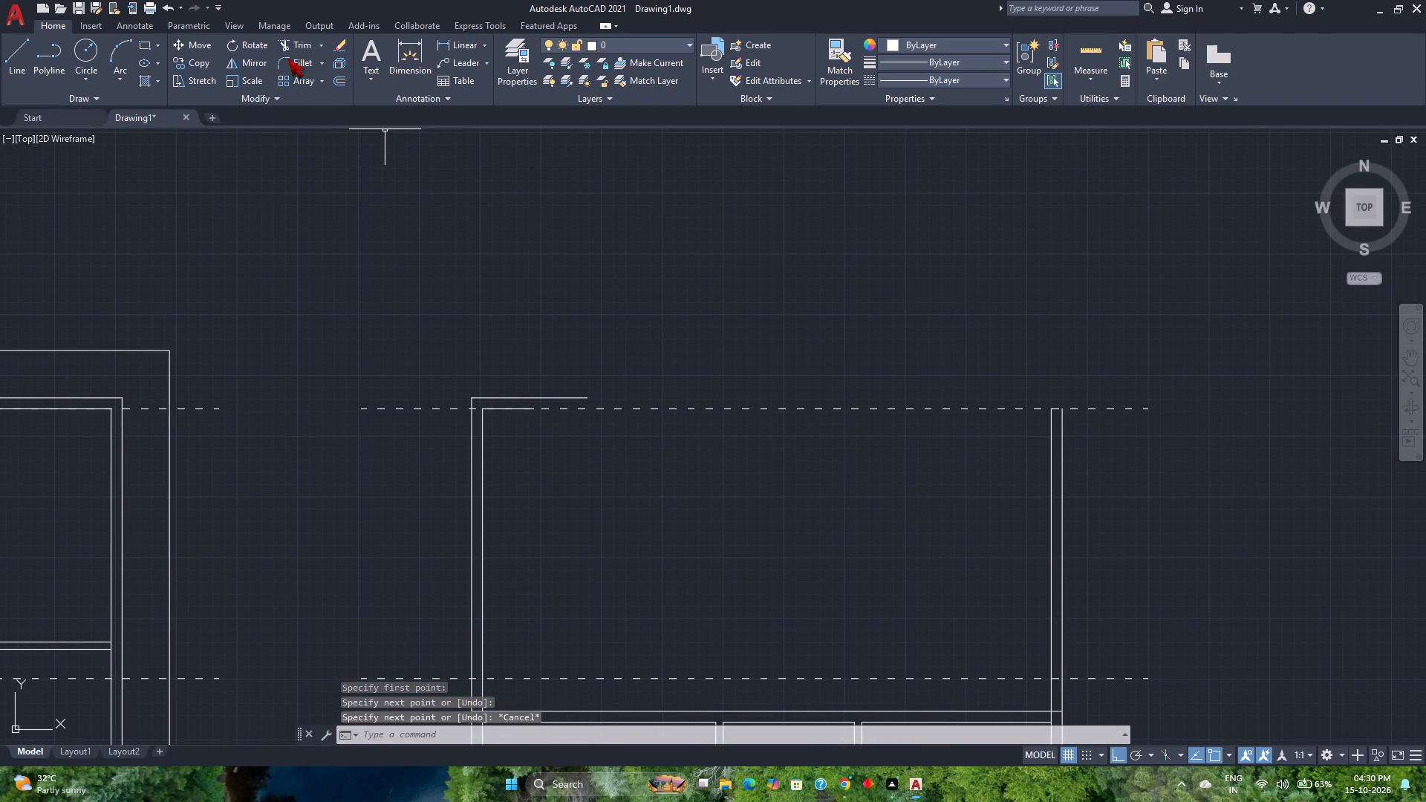
pyautogui.click(289, 58)
pyautogui.click(587, 399)
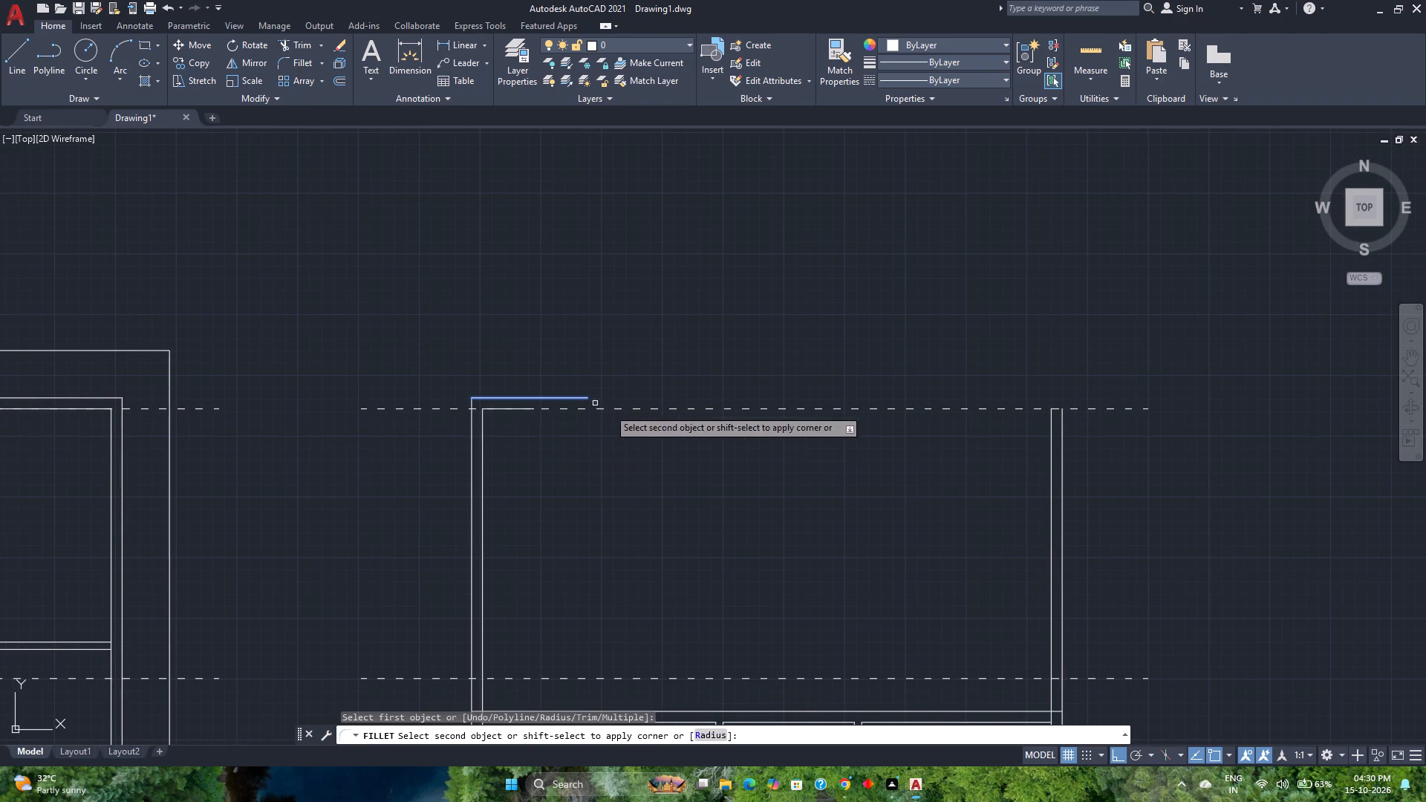
pyautogui.click(1063, 439)
pyautogui.press('space')
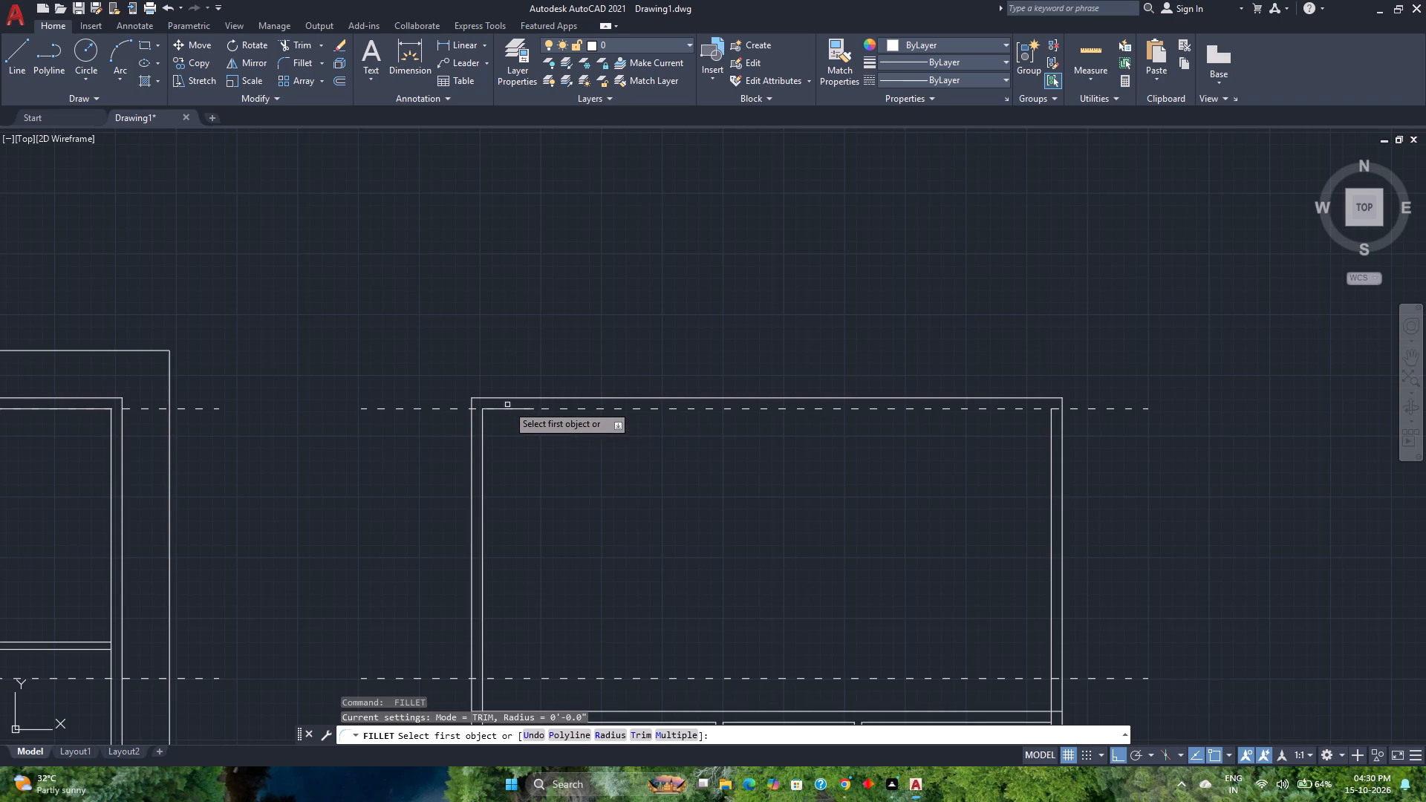
pyautogui.scroll(1, 507, 405)
pyautogui.click(512, 409)
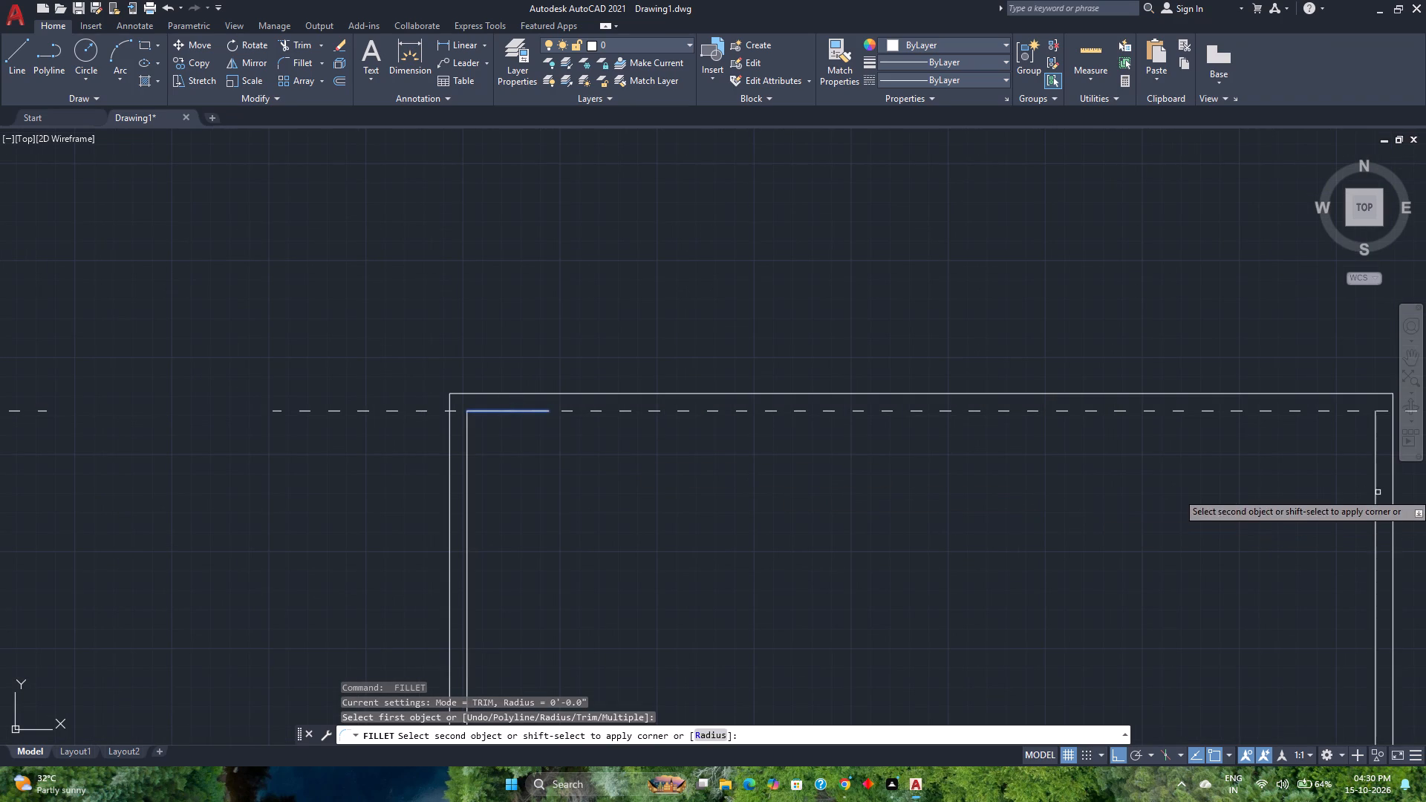
pyautogui.click(1378, 492)
pyautogui.scroll(-1, 985, 561)
pyautogui.press('Escape')
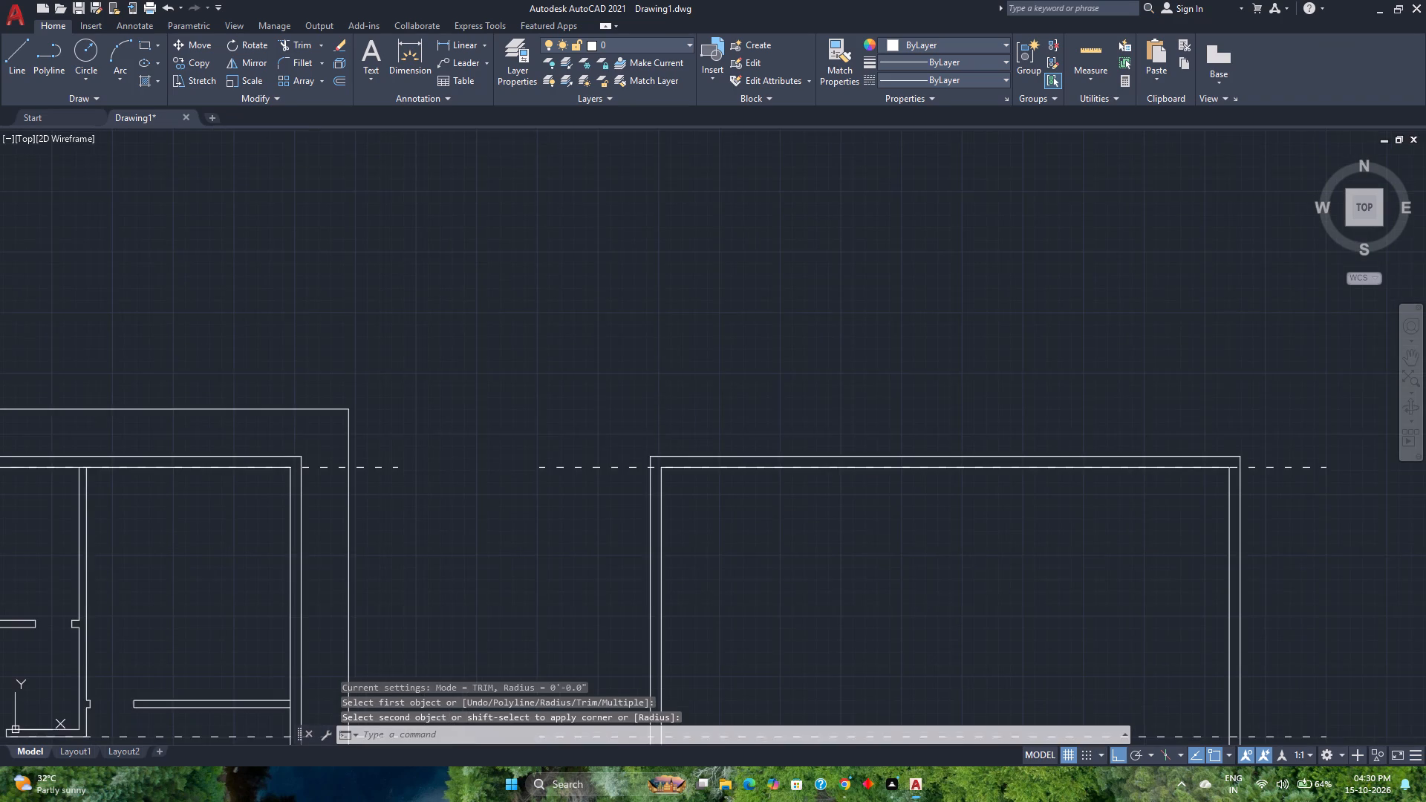
# Delete the middle dashed reference line across the smaller plan.
pyautogui.scroll(-2, 985, 561)
pyautogui.moveTo(985, 561); pyautogui.dragTo(870, 429, button='middle')
pyautogui.middleClick(870, 429)
pyautogui.moveTo(957, 599); pyautogui.dragTo(919, 495, button='middle')
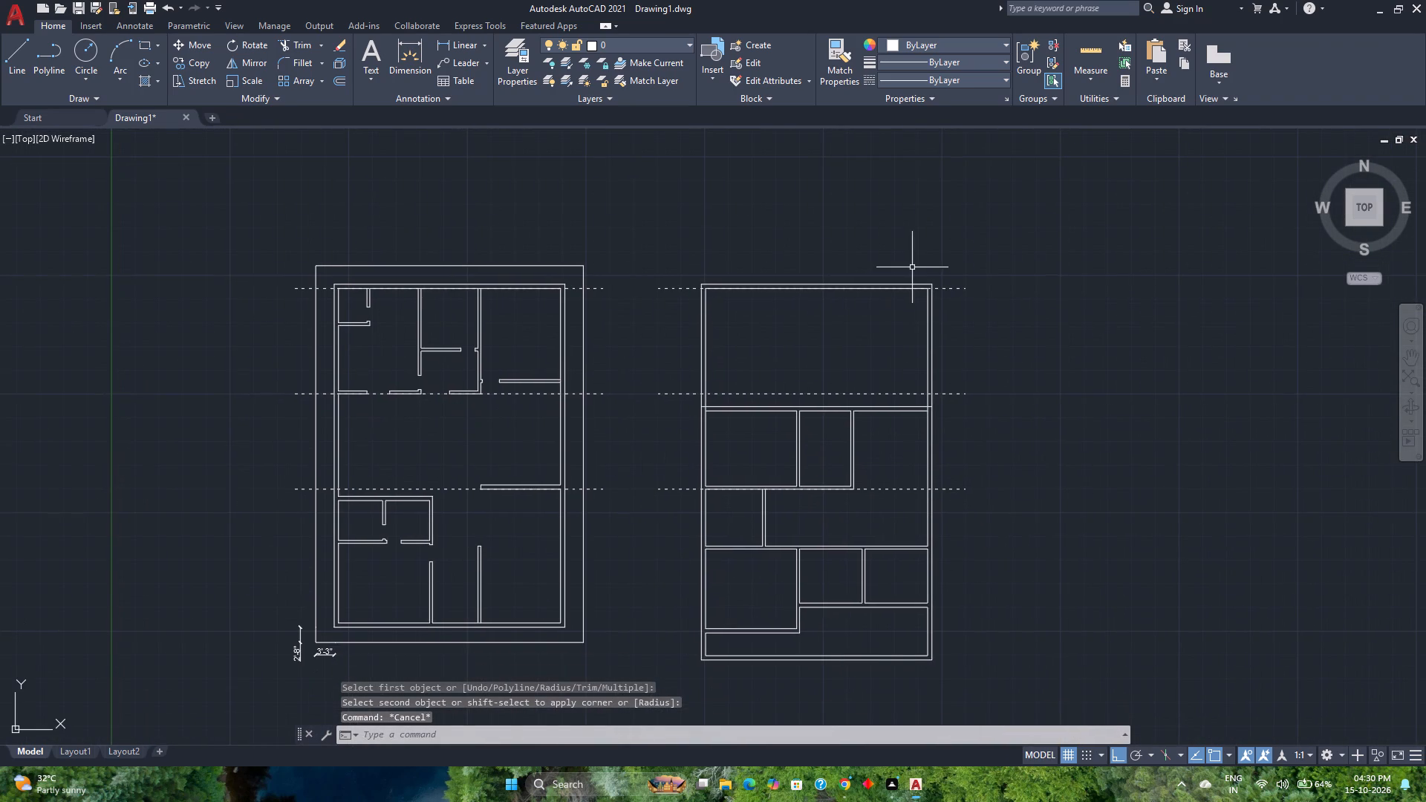
pyautogui.click(878, 396)
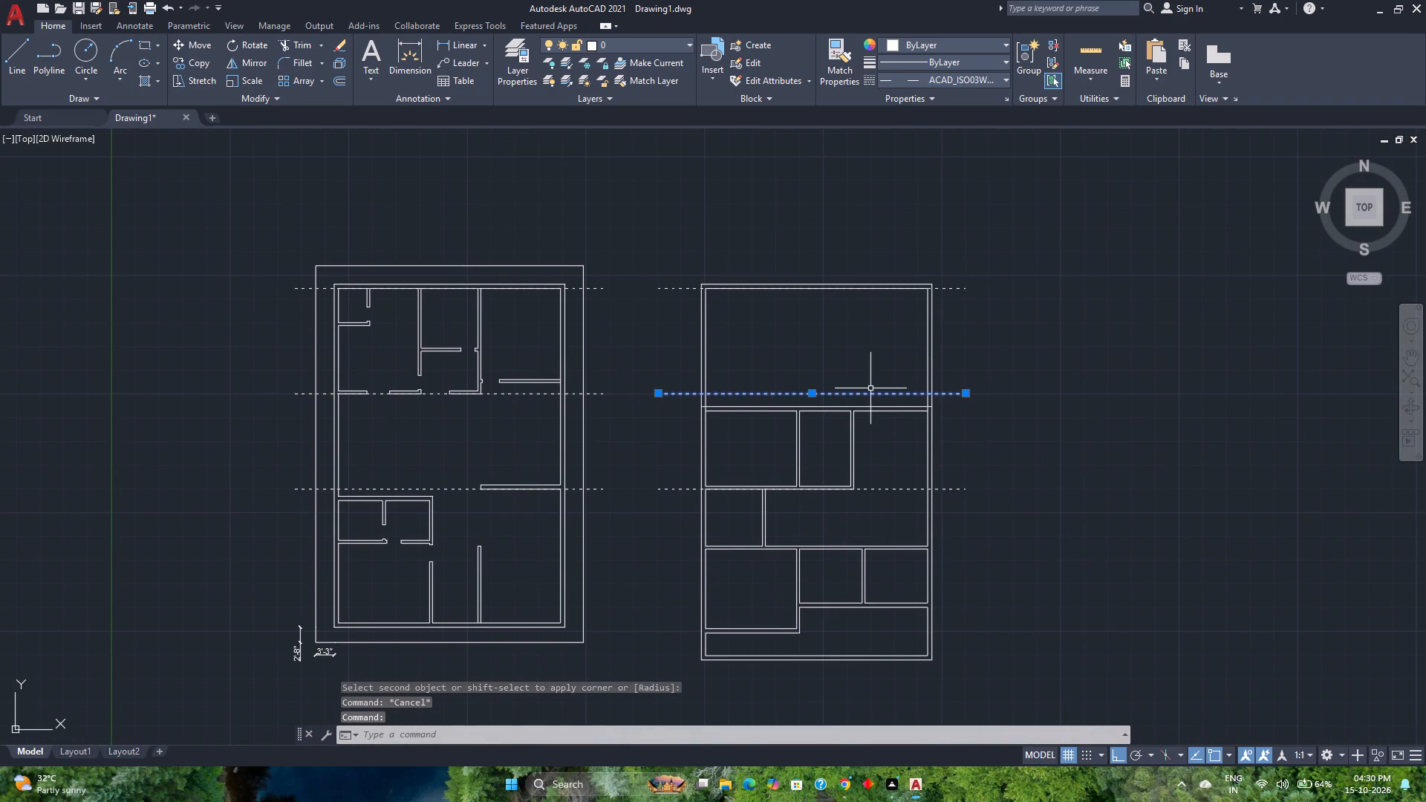
pyautogui.press('Delete')
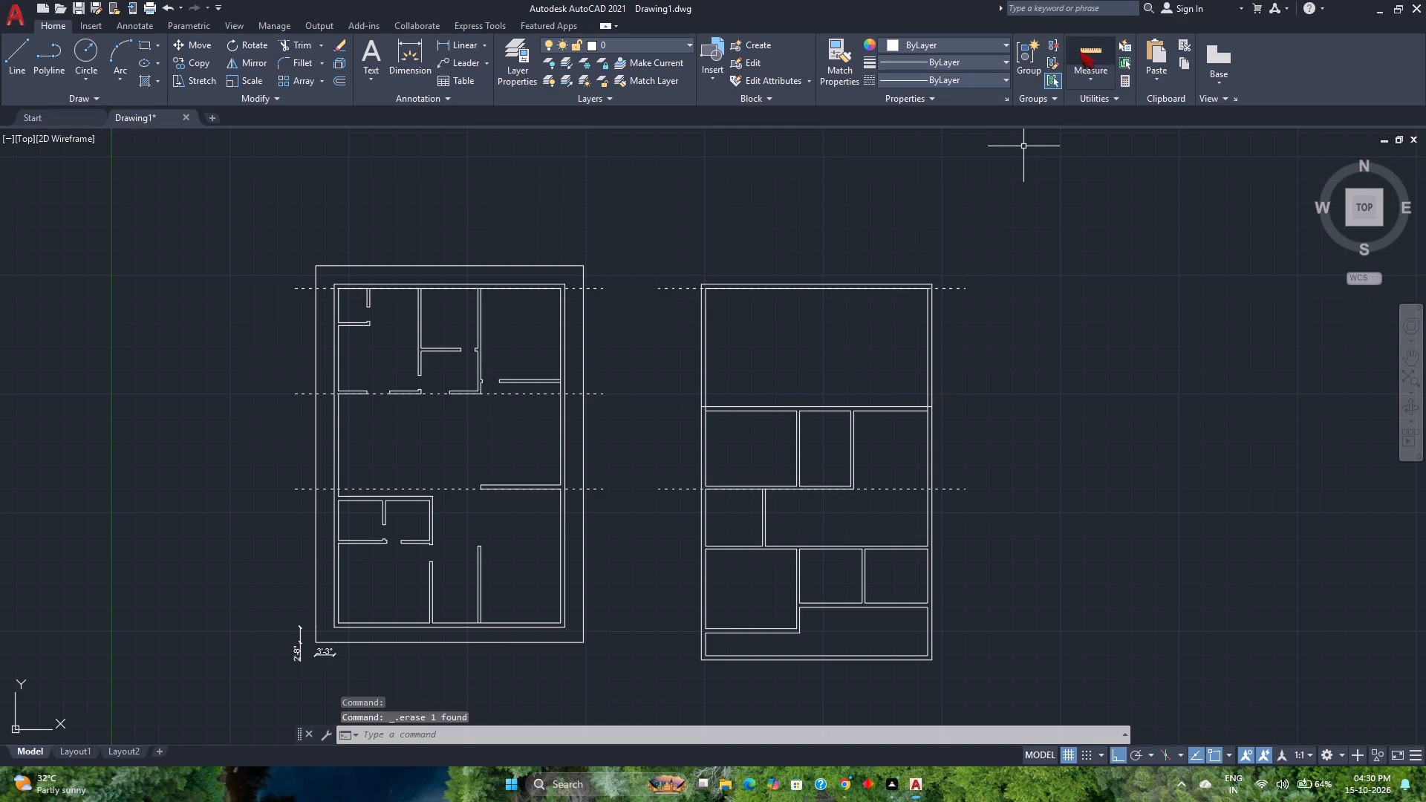
# Quick-measure the large top room of the smaller plan.
pyautogui.click(1087, 56)
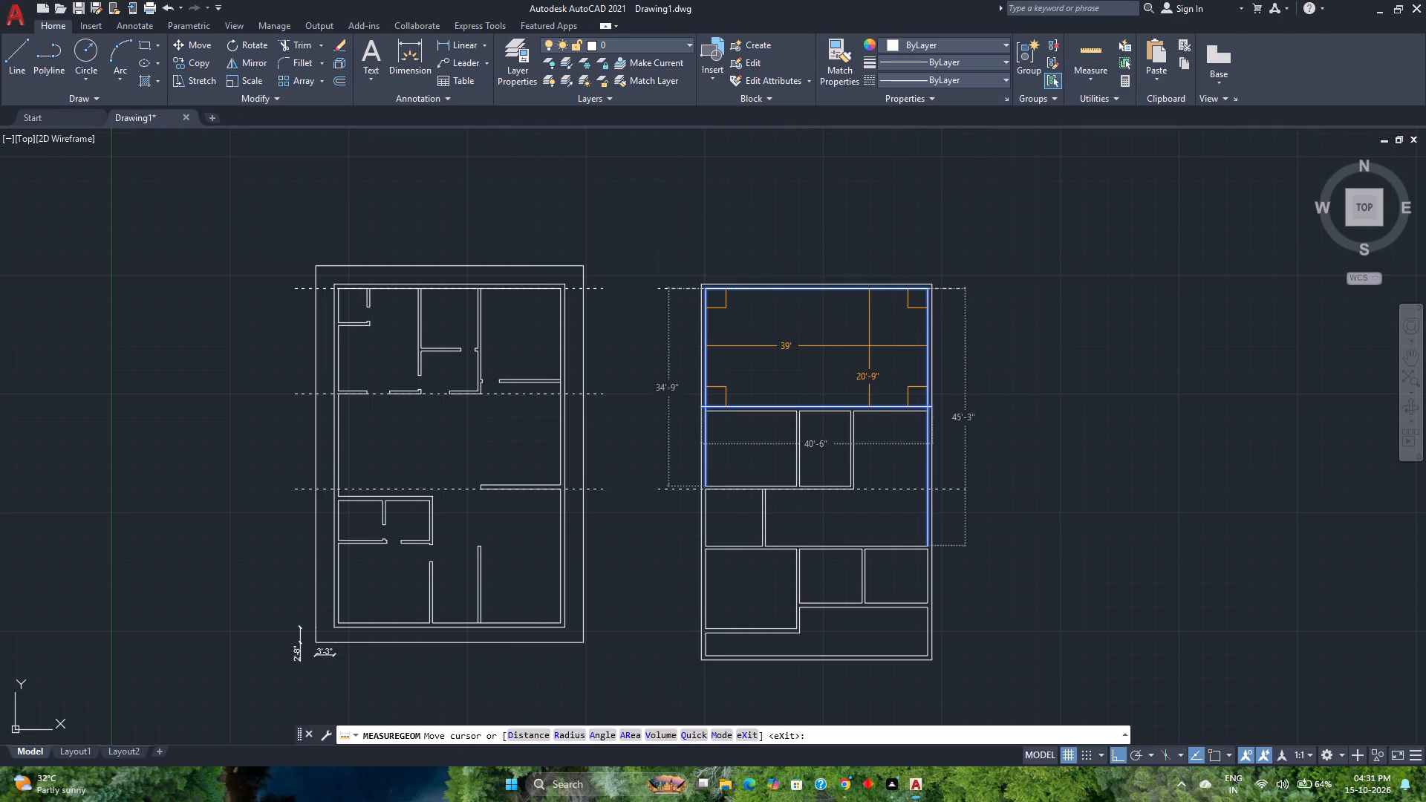
pyautogui.press('Escape')
# Trim the overlapping line segments where the wall below the large top room meets the right and left outer walls.
pyautogui.write('tr')
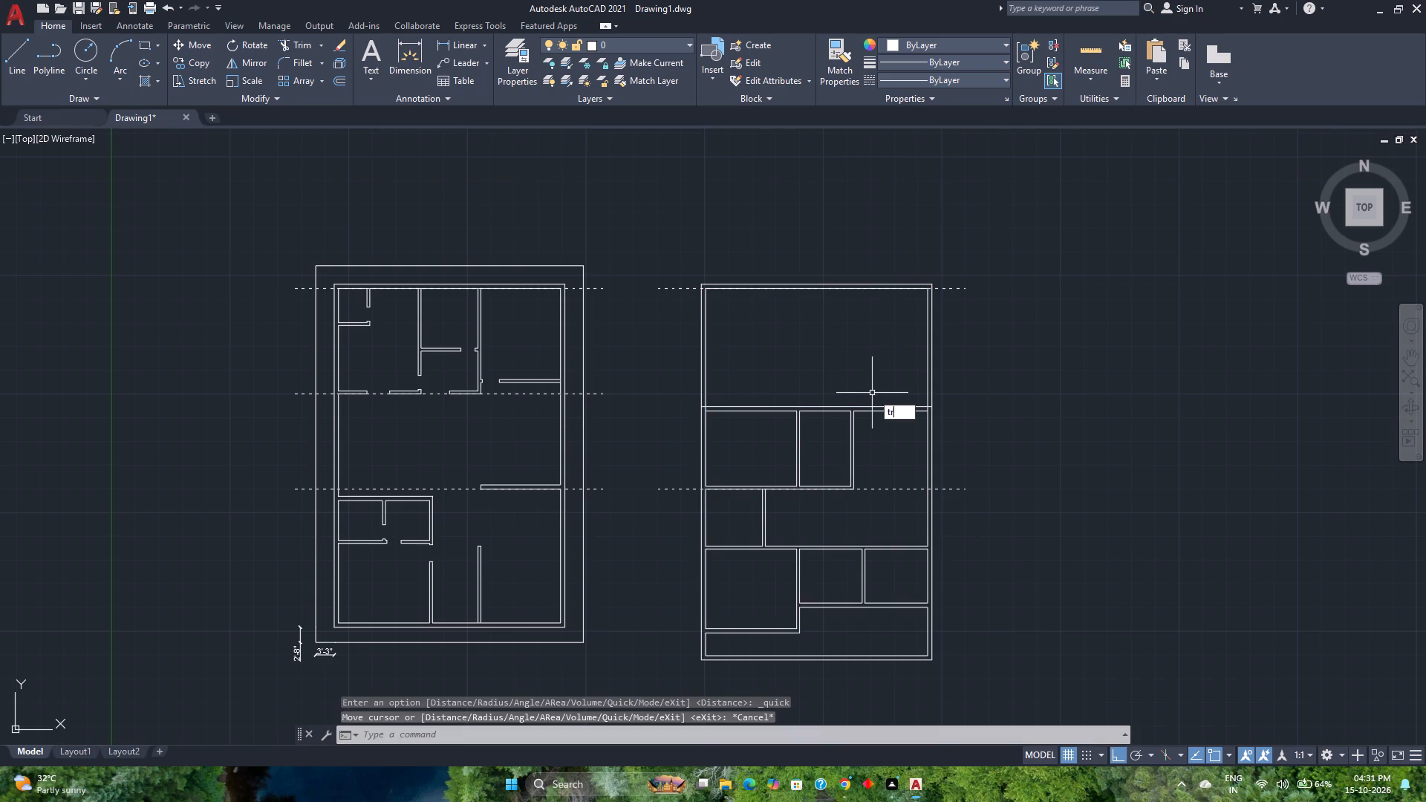
pyautogui.press('Return')
pyautogui.scroll(4, 910, 394)
pyautogui.moveTo(1033, 460); pyautogui.dragTo(1035, 474)
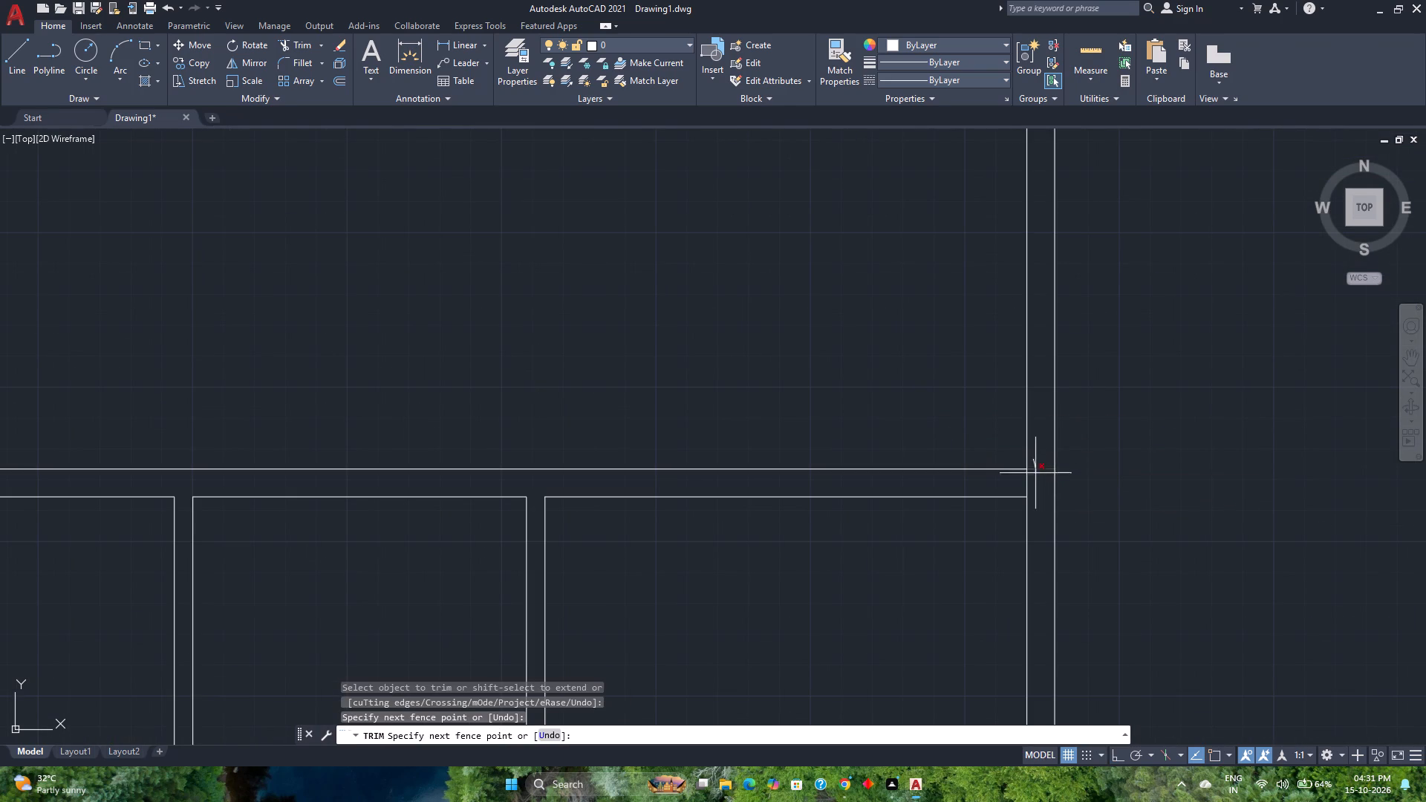
pyautogui.moveTo(1035, 474); pyautogui.dragTo(1012, 485)
pyautogui.scroll(-3, 1012, 485)
pyautogui.scroll(7, 668, 485)
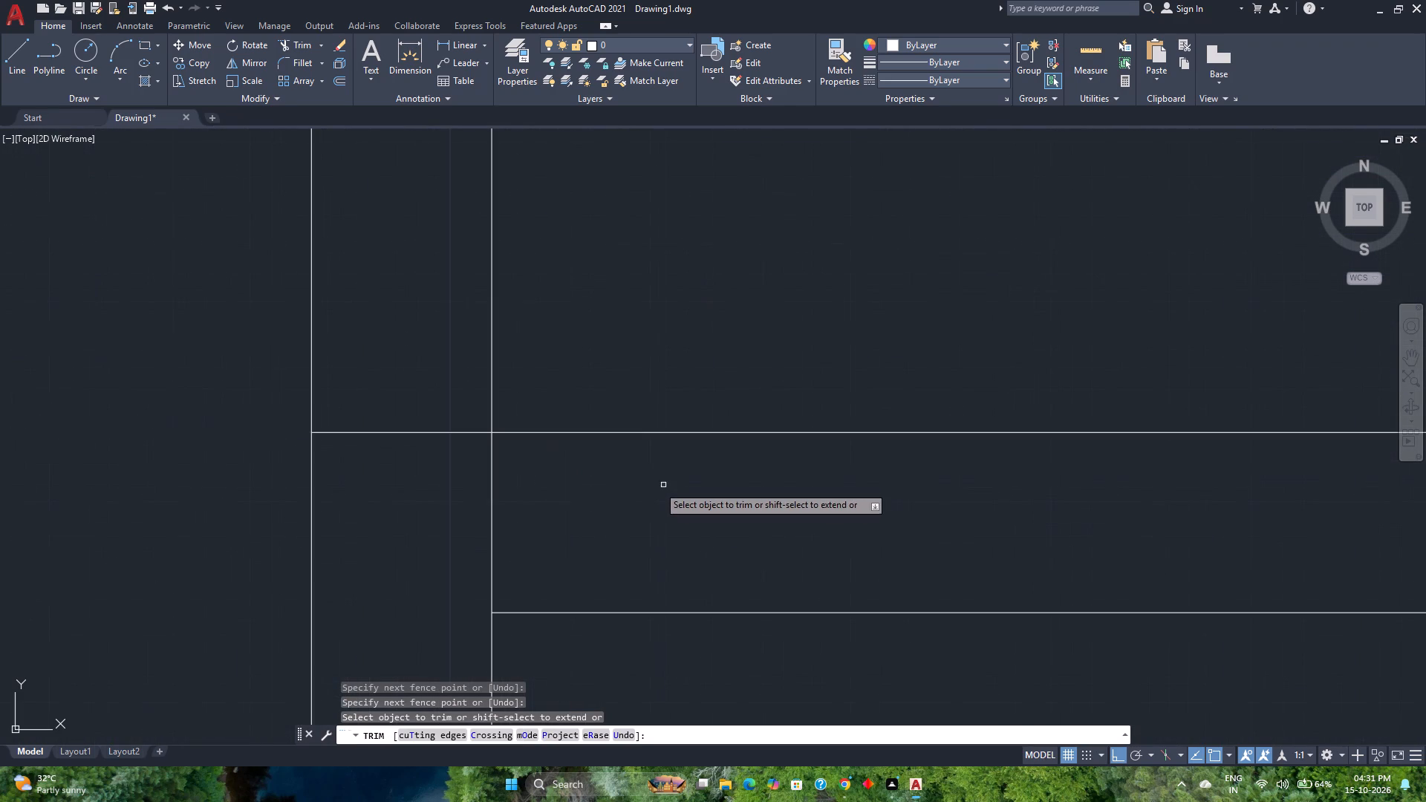
pyautogui.moveTo(425, 408); pyautogui.dragTo(600, 526)
pyautogui.press('space')
# Quick-measure the large top room of the smaller plan after trimming its wall junctions.
pyautogui.scroll(-3, 597, 506)
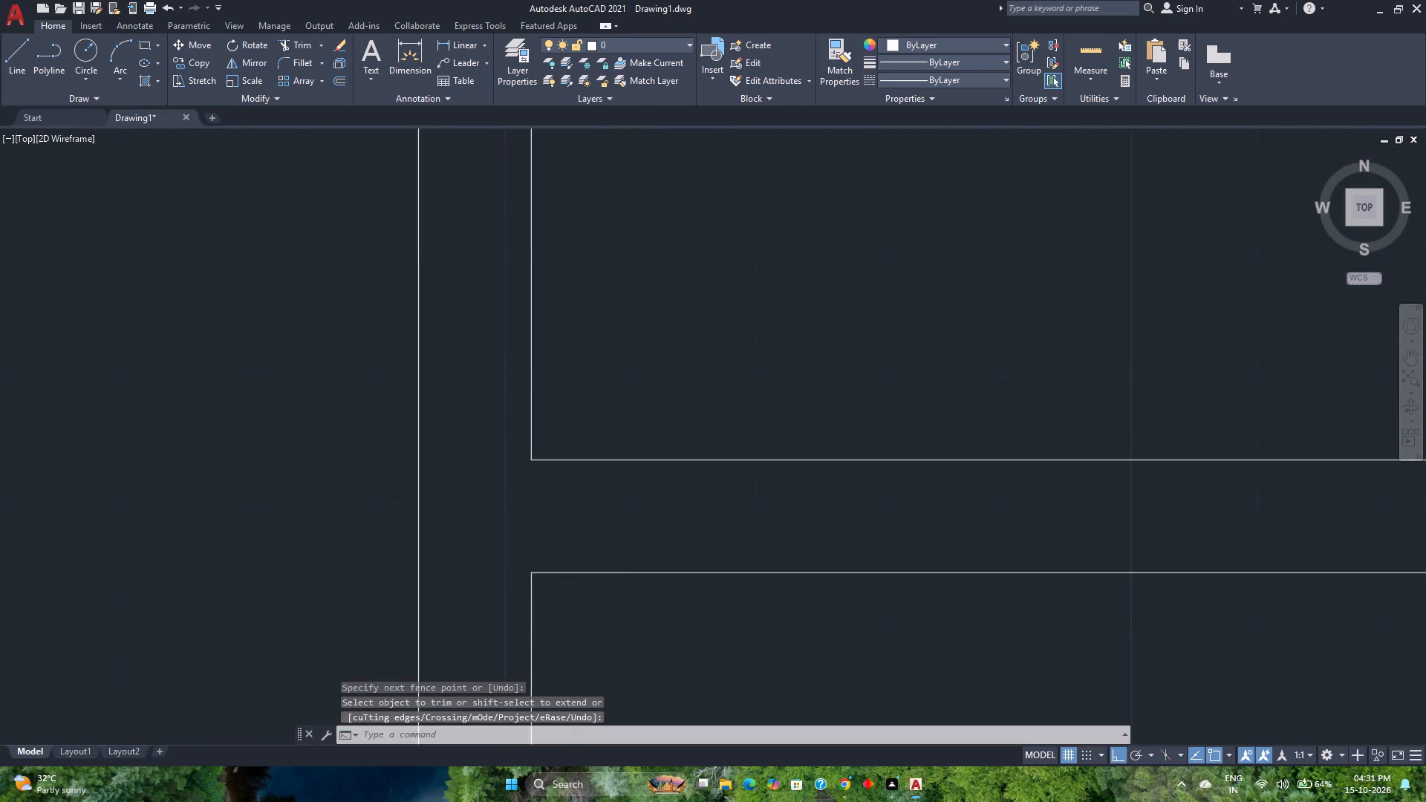
pyautogui.scroll(-2, 597, 506)
pyautogui.scroll(-3, 709, 427)
pyautogui.moveTo(709, 427); pyautogui.dragTo(639, 417, button='middle')
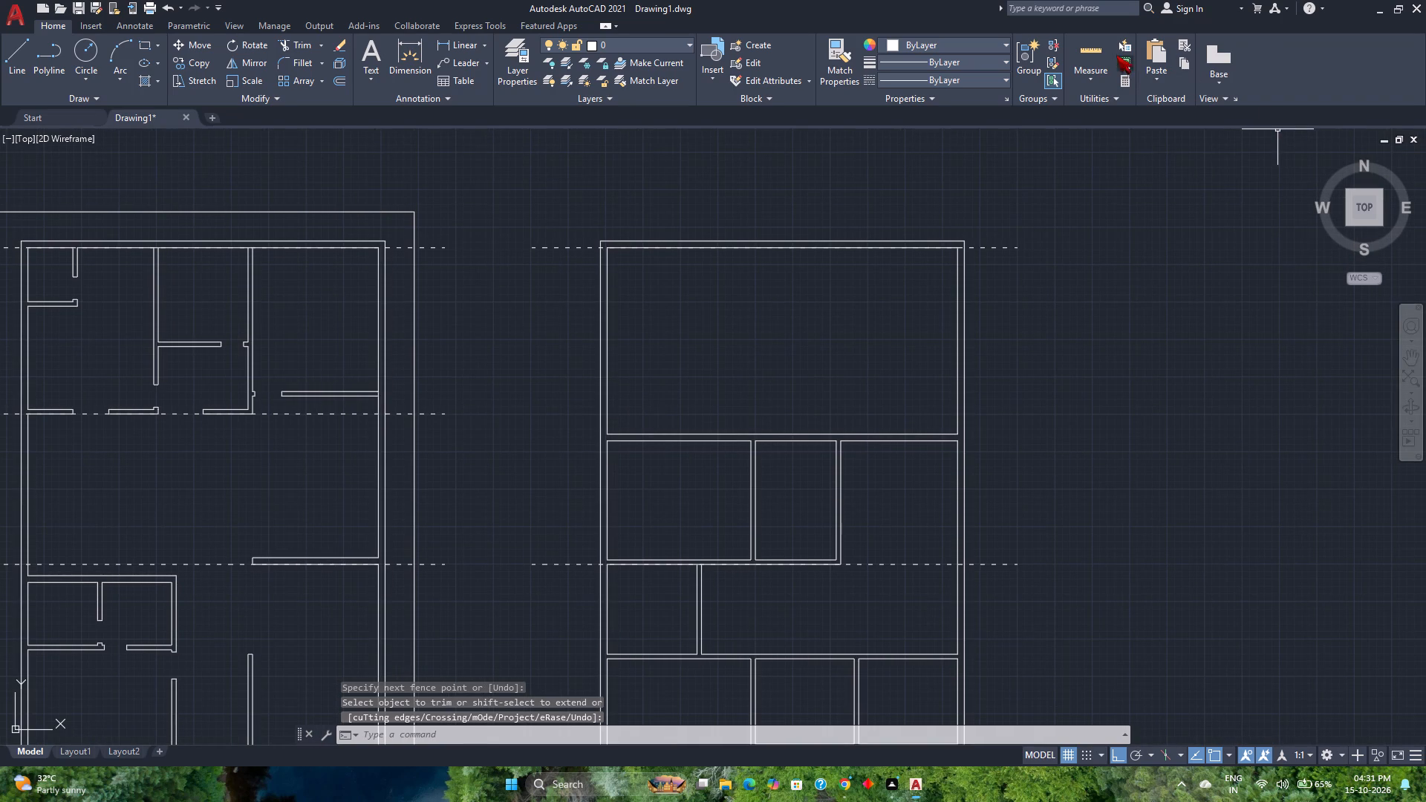
pyautogui.click(1099, 55)
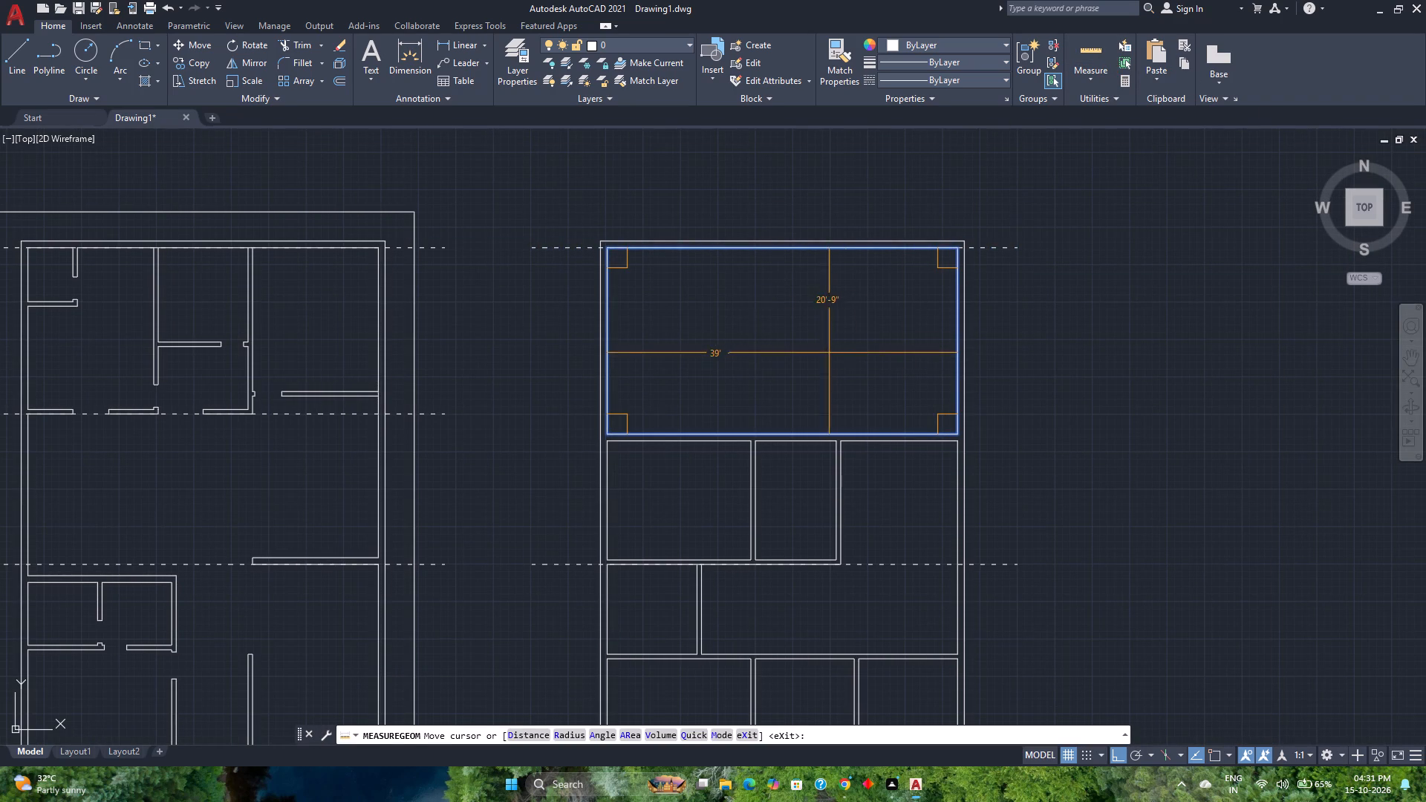
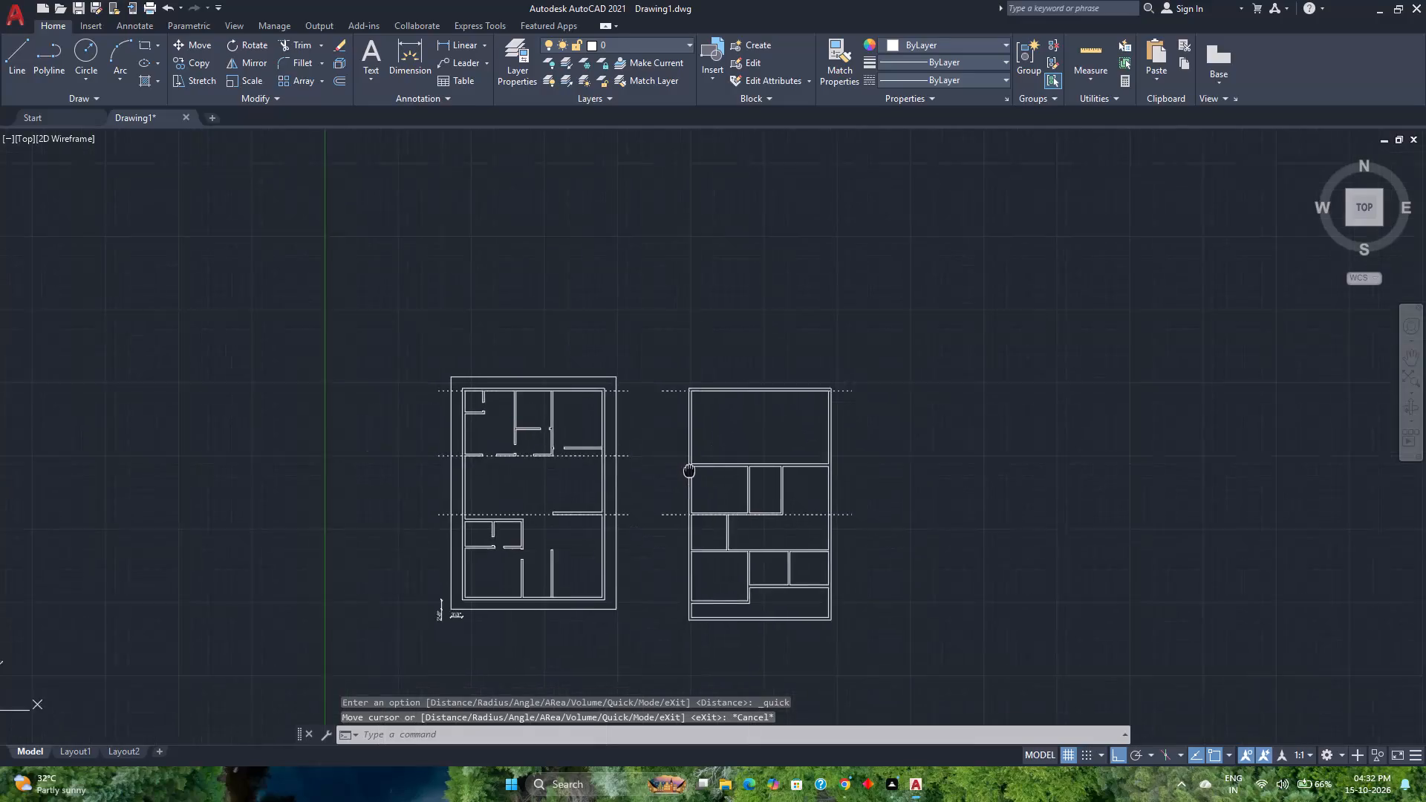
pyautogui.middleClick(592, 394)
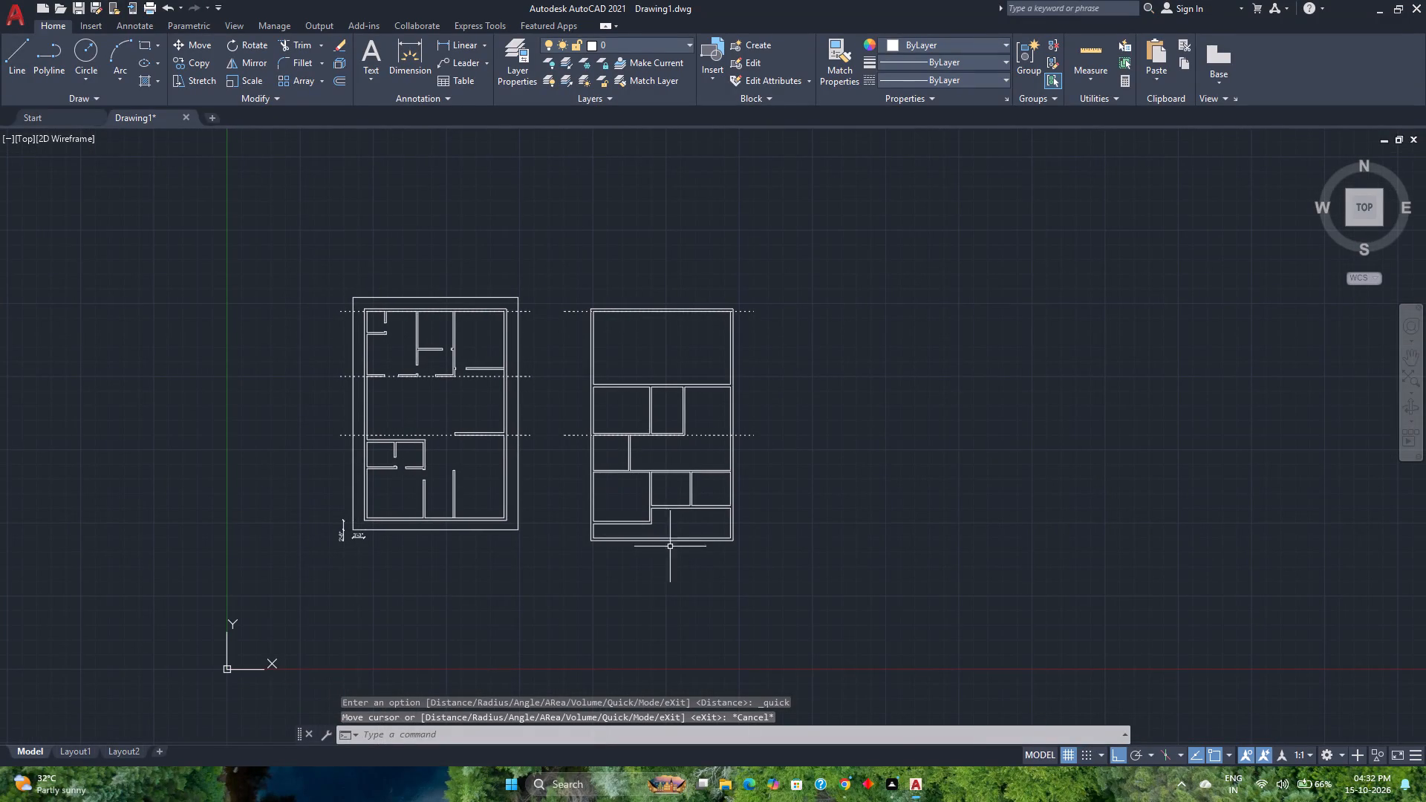
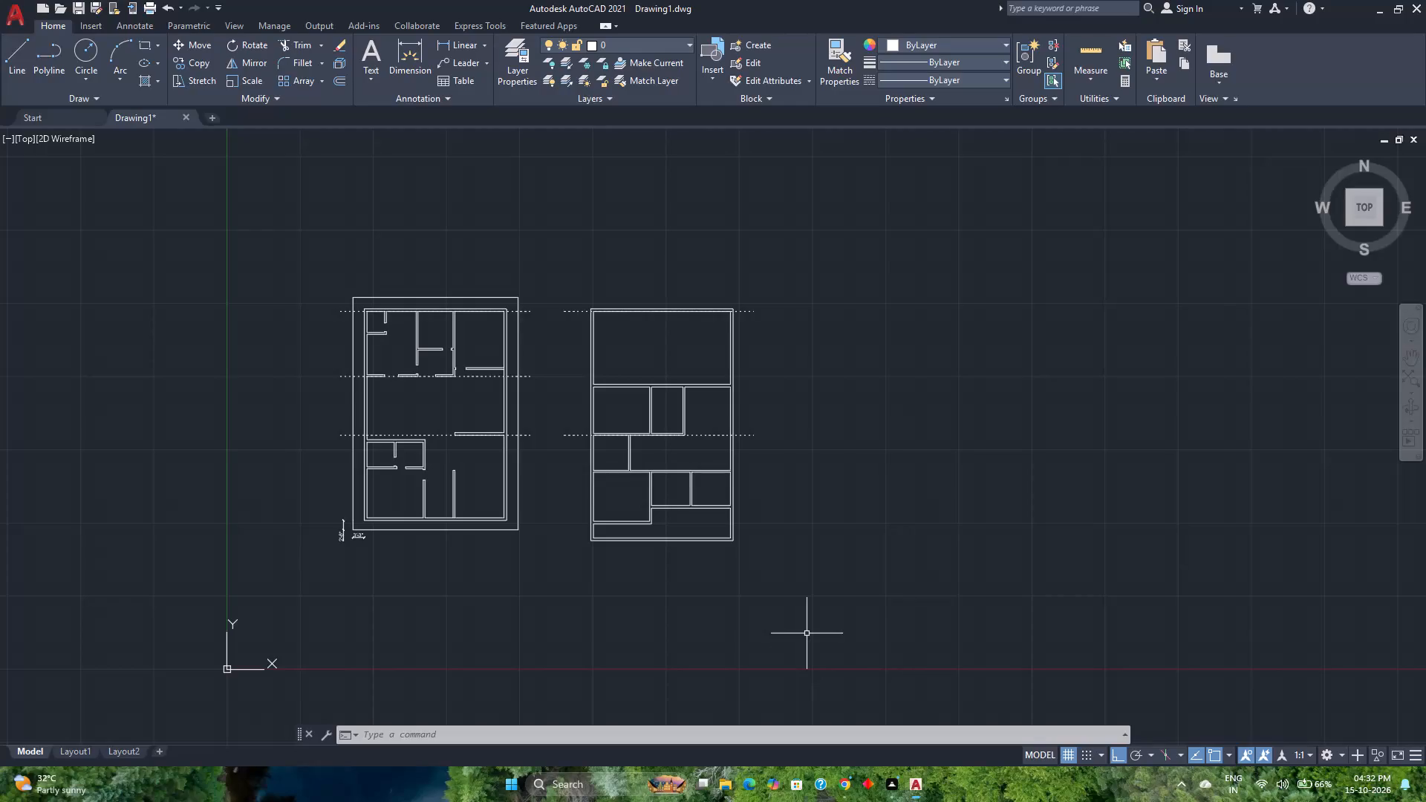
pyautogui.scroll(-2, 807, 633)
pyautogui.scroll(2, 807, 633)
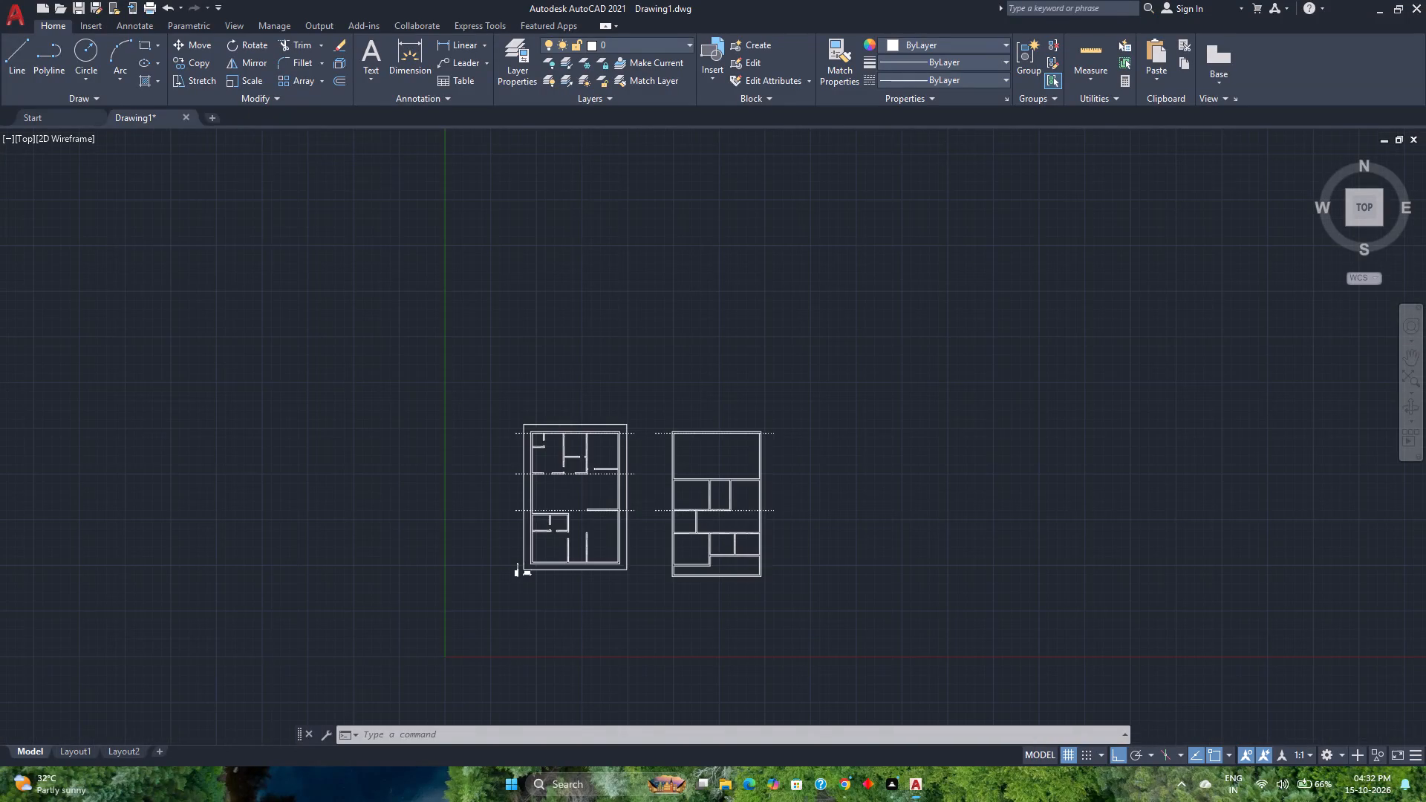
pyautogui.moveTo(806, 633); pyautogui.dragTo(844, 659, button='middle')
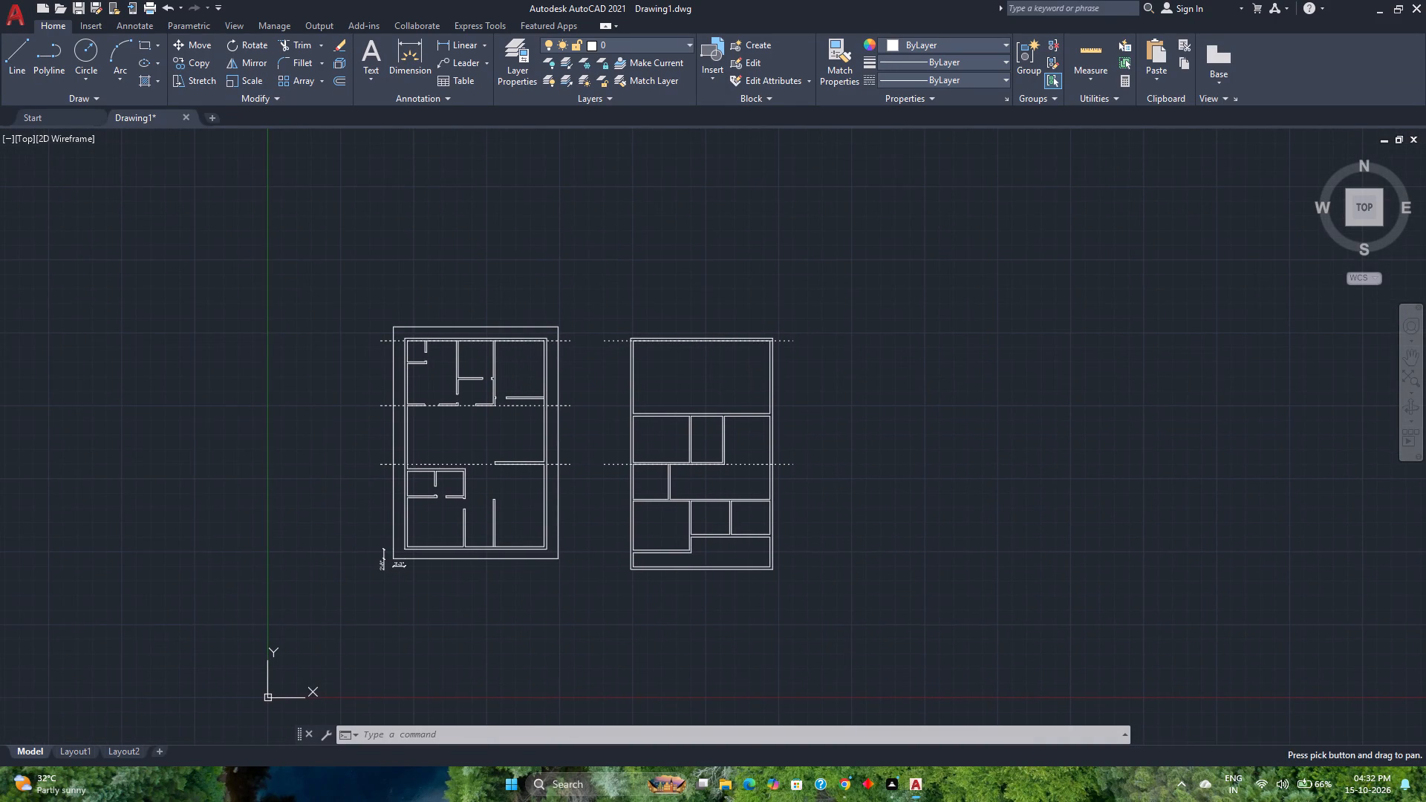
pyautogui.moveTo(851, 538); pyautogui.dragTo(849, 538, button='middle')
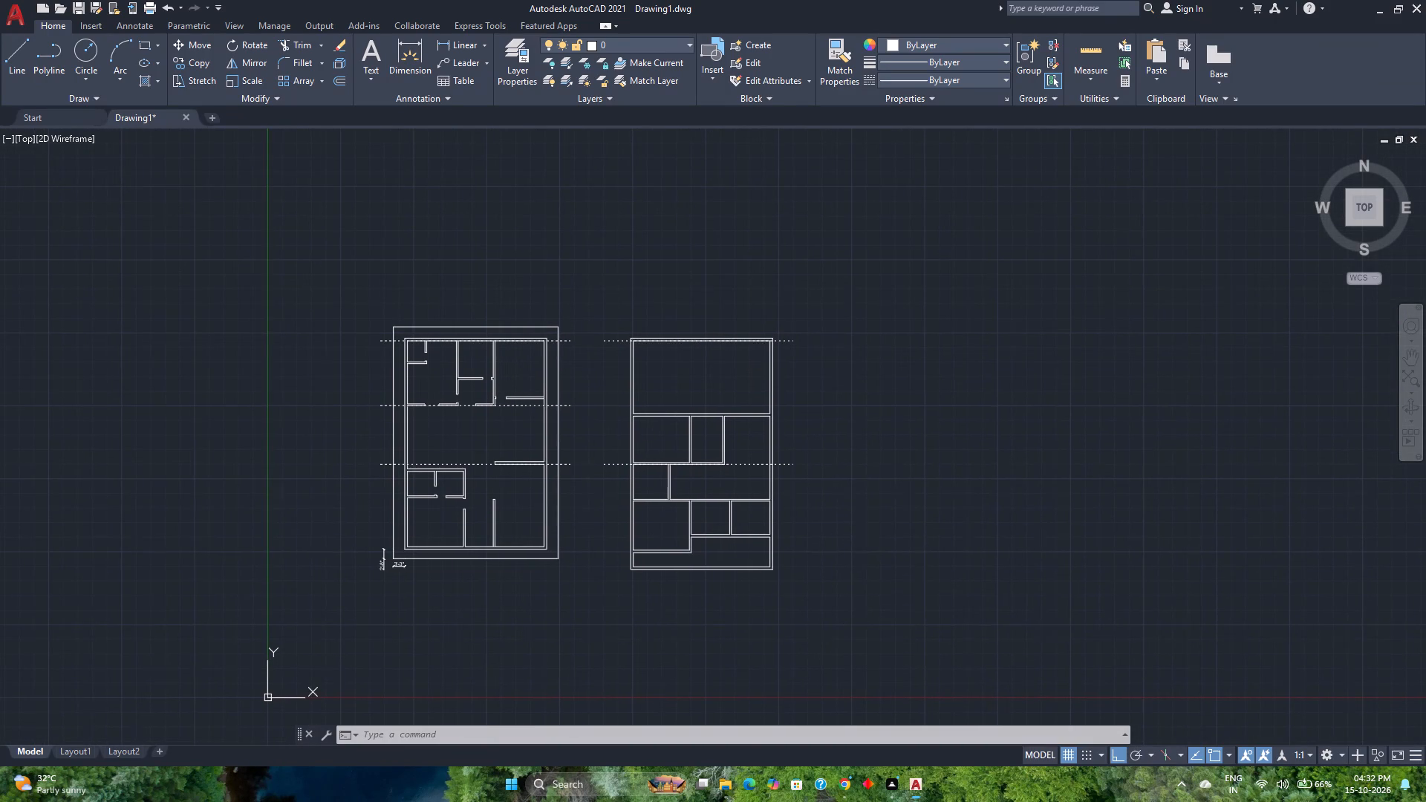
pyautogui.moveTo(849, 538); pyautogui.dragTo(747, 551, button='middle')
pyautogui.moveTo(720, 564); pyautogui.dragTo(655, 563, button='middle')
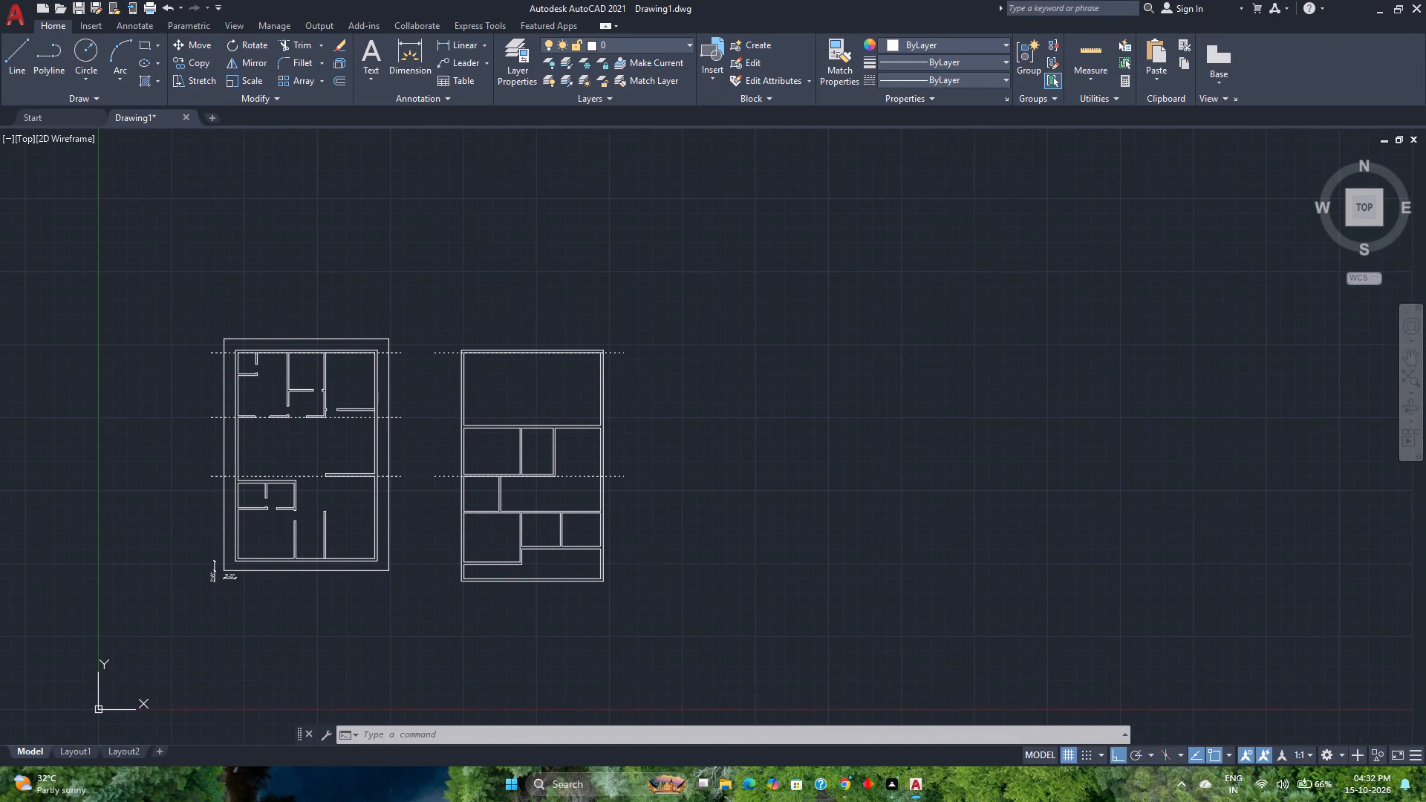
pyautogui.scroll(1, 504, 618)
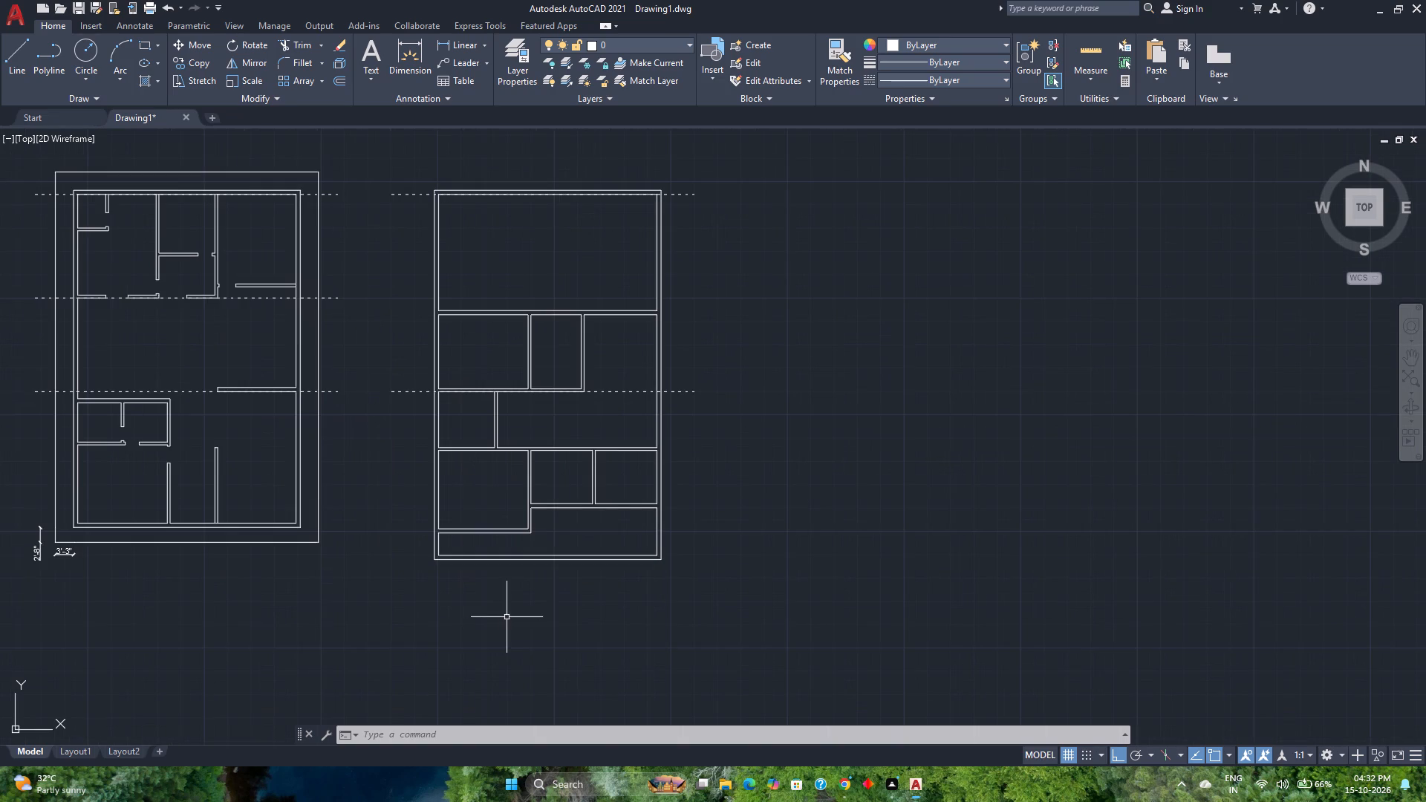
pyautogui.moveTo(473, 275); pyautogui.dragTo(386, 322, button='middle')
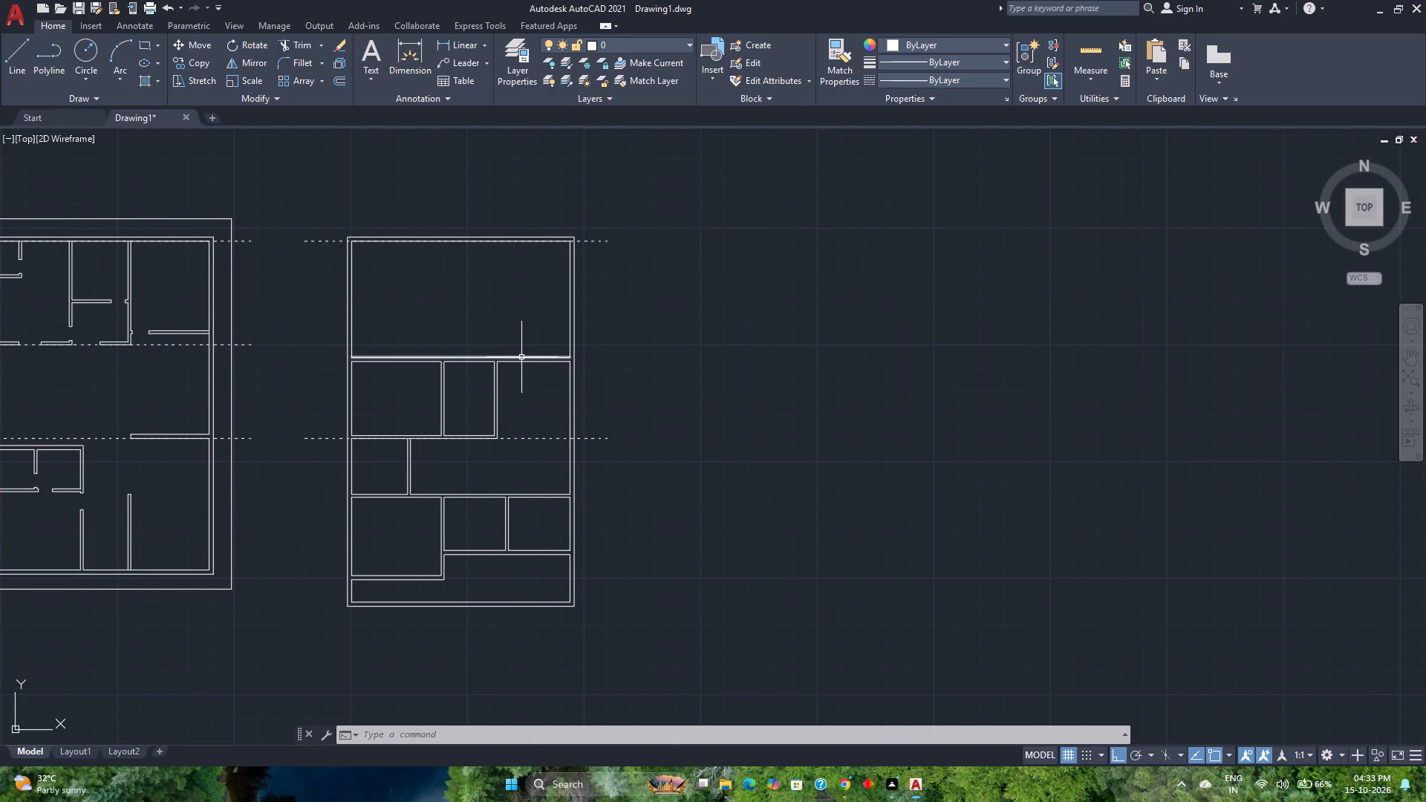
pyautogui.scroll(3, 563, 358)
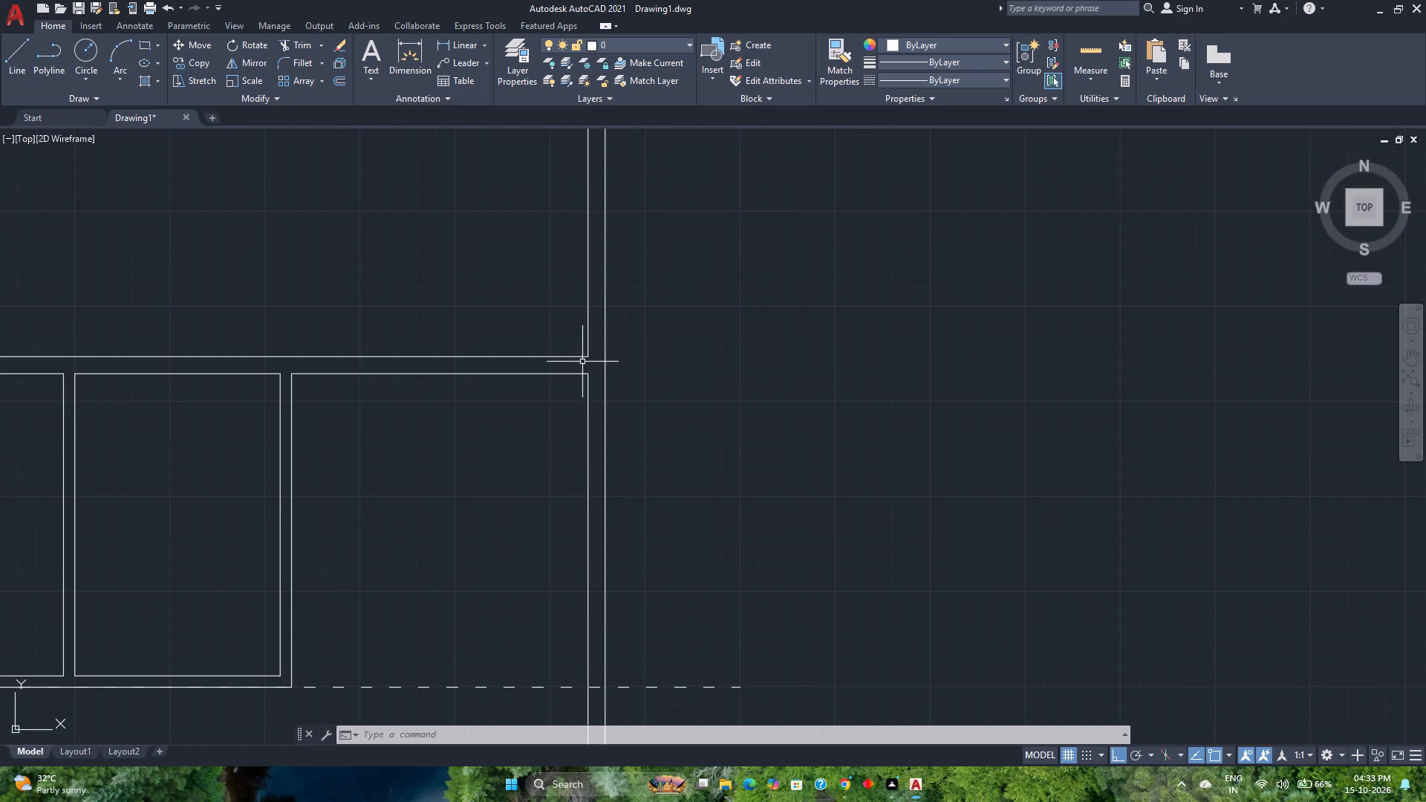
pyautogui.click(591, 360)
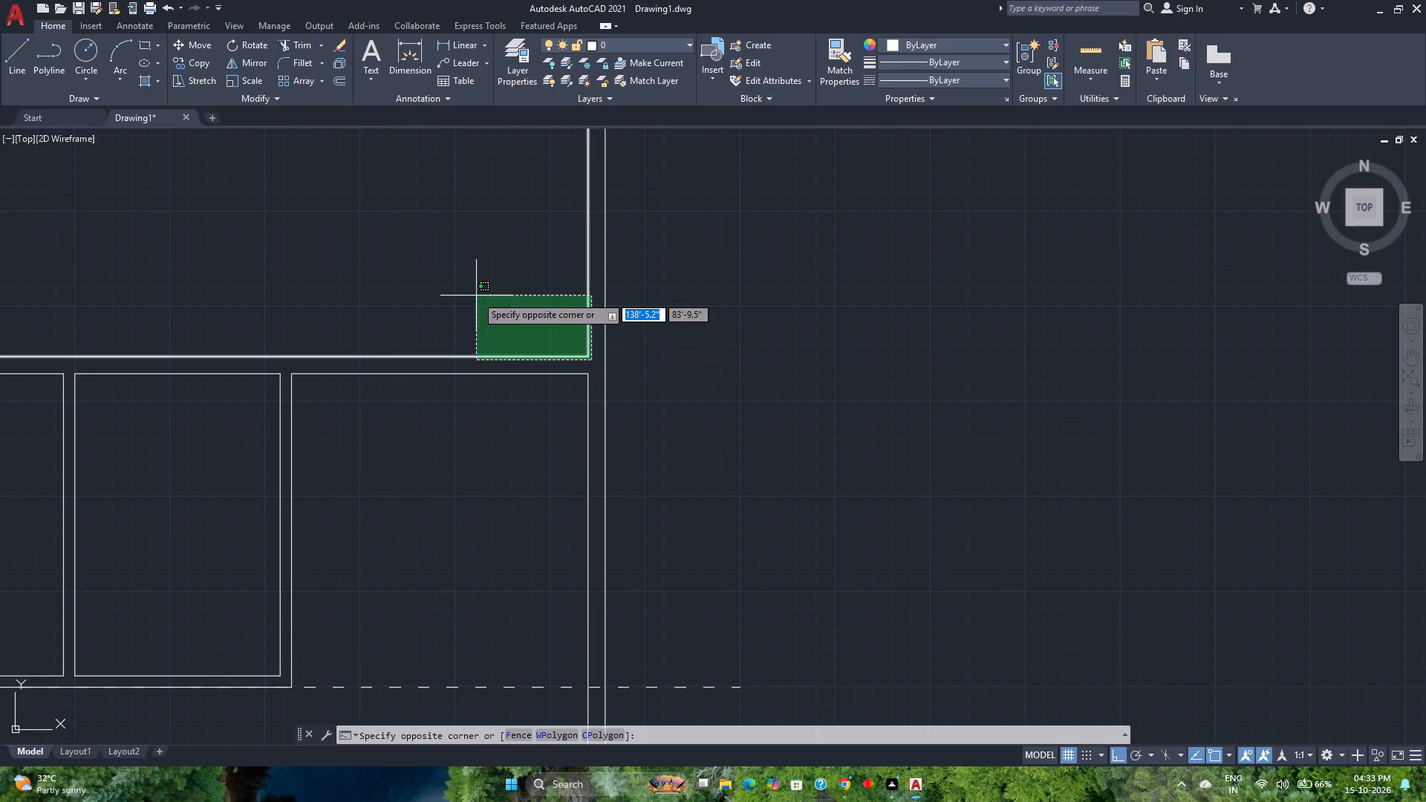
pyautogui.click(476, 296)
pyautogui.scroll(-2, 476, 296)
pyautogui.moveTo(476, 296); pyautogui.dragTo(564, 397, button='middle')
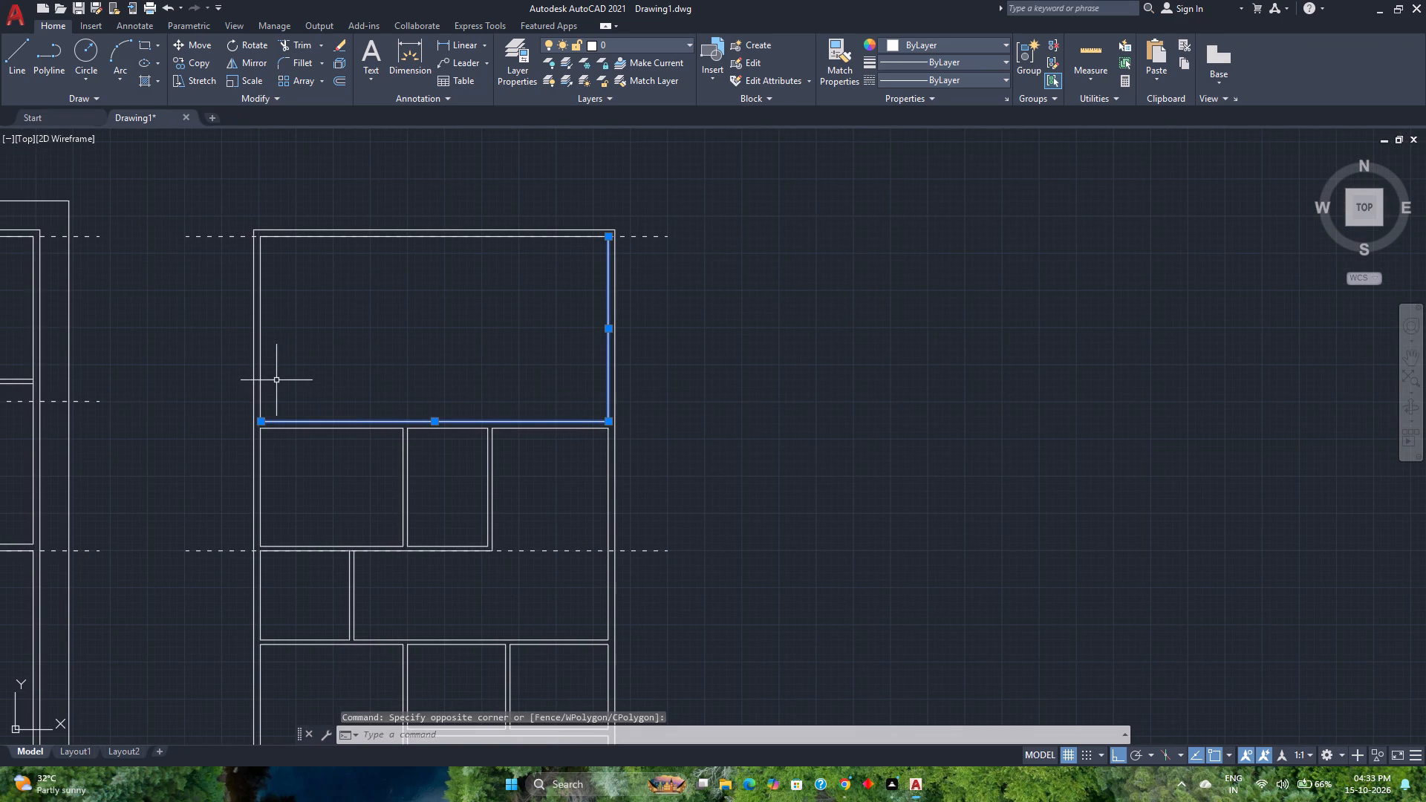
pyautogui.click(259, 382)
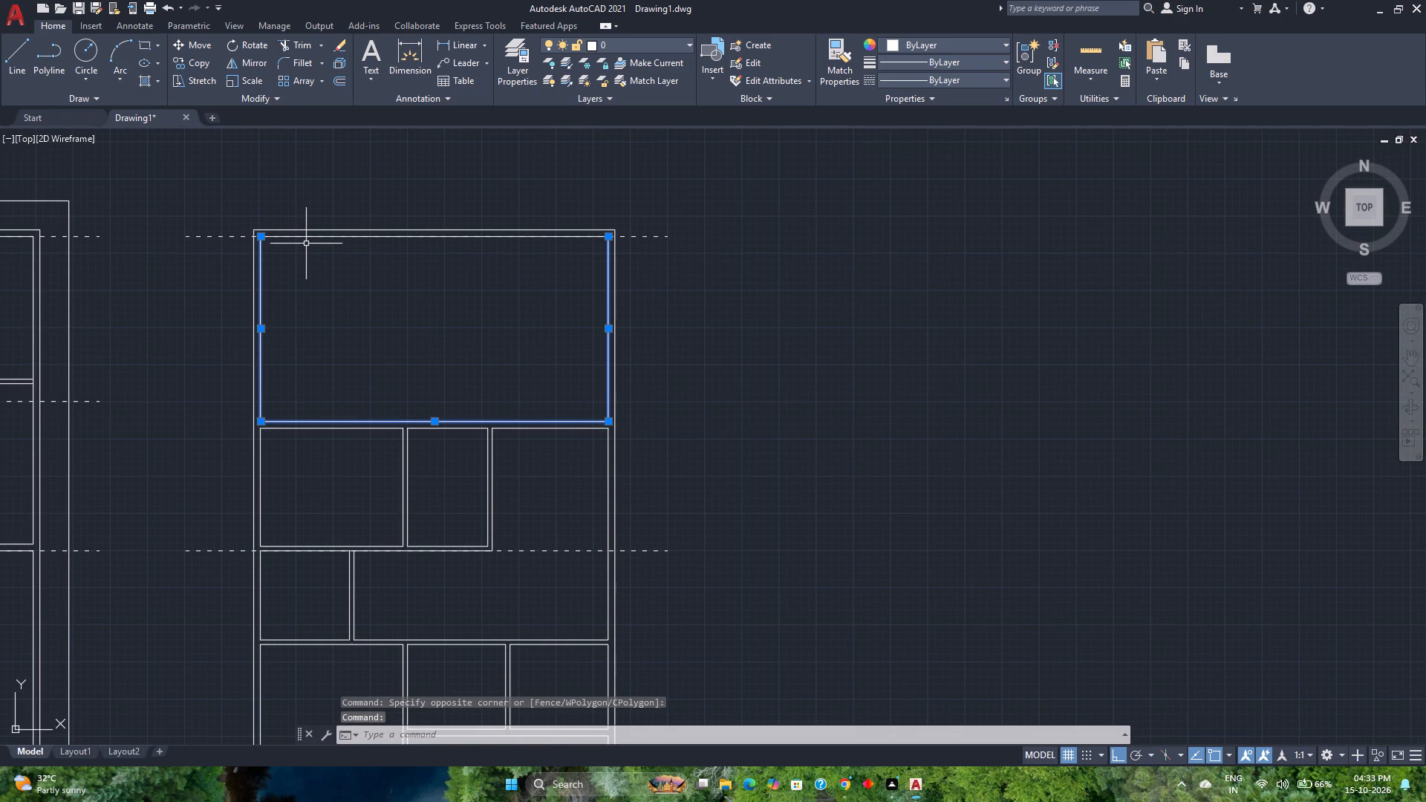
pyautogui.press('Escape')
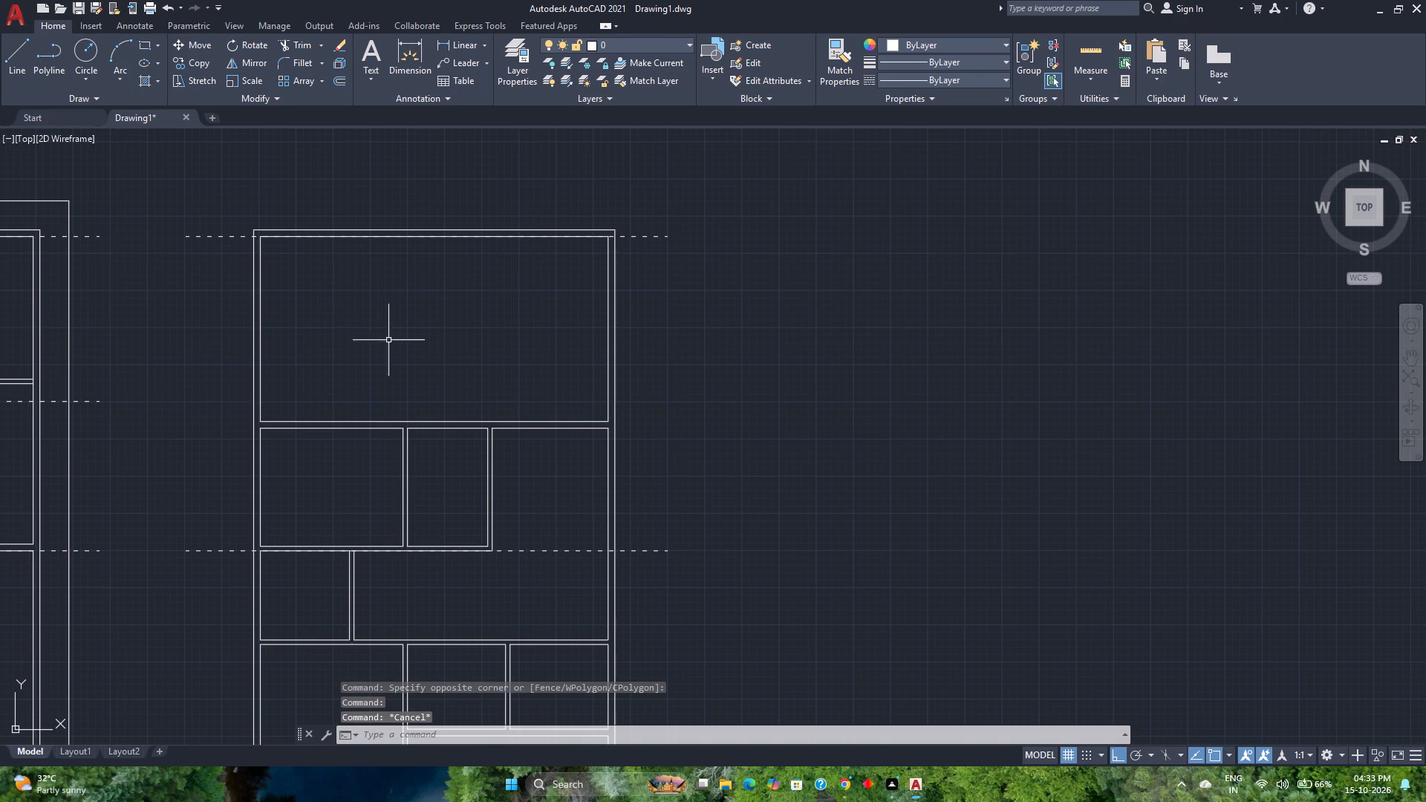
# Measure the inside width and depth of the undivided top room in the second plan.
pyautogui.click(1108, 48)
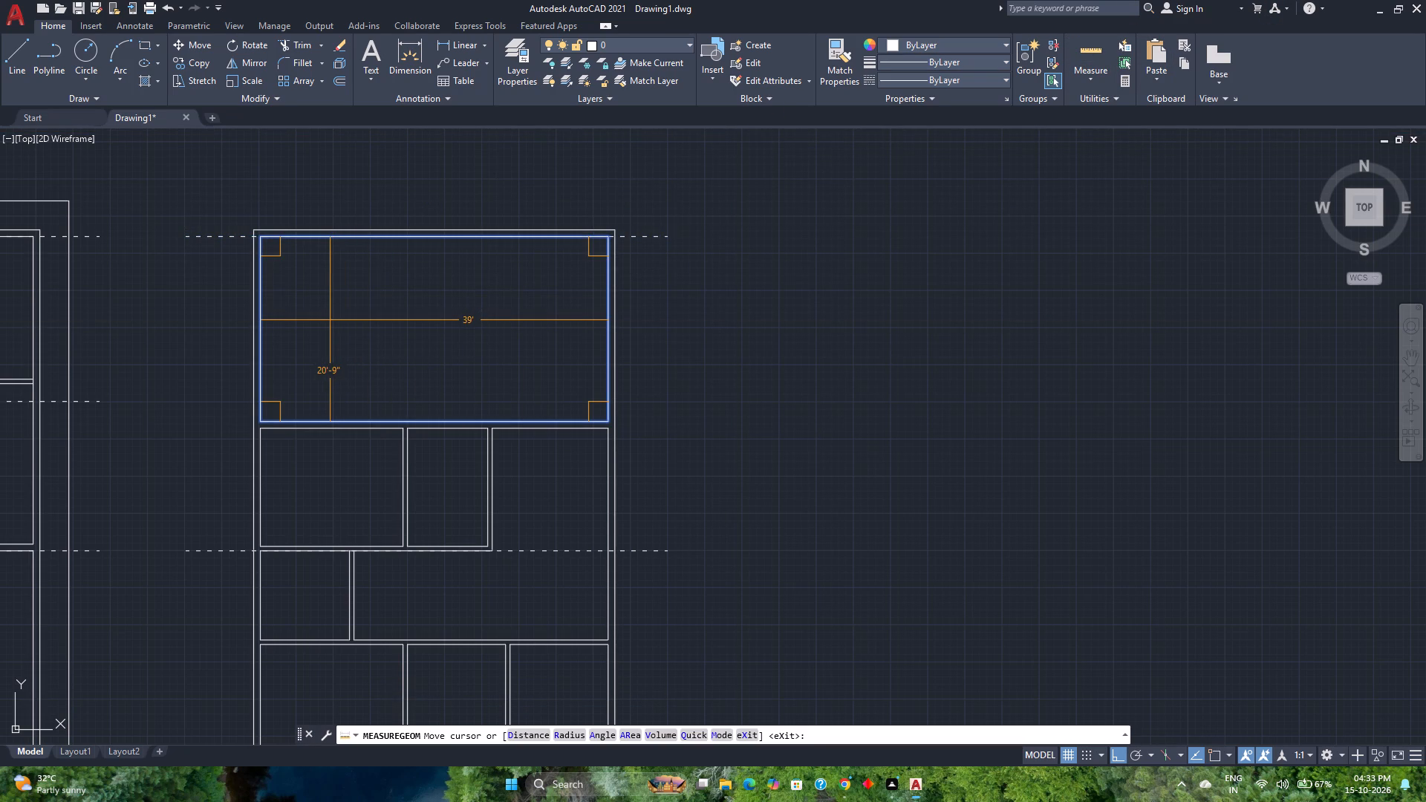
pyautogui.press('Escape')
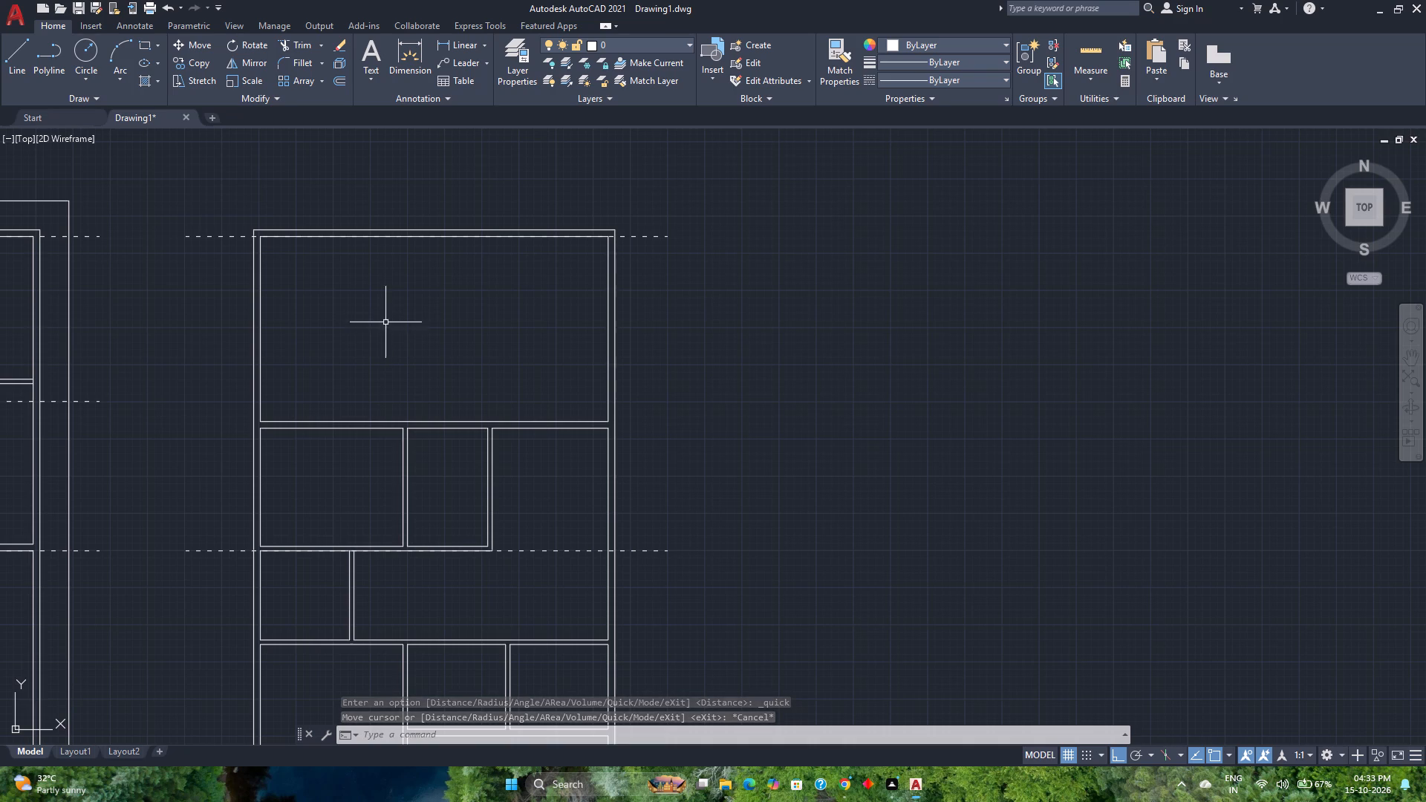
# Copy the second plan's top outer line, both outer side lines and the top room's inner side lines, repeating the spacing between the two plans.
pyautogui.scroll(-1, 498, 409)
pyautogui.moveTo(498, 409); pyautogui.dragTo(404, 325, button='middle')
pyautogui.click(305, 264)
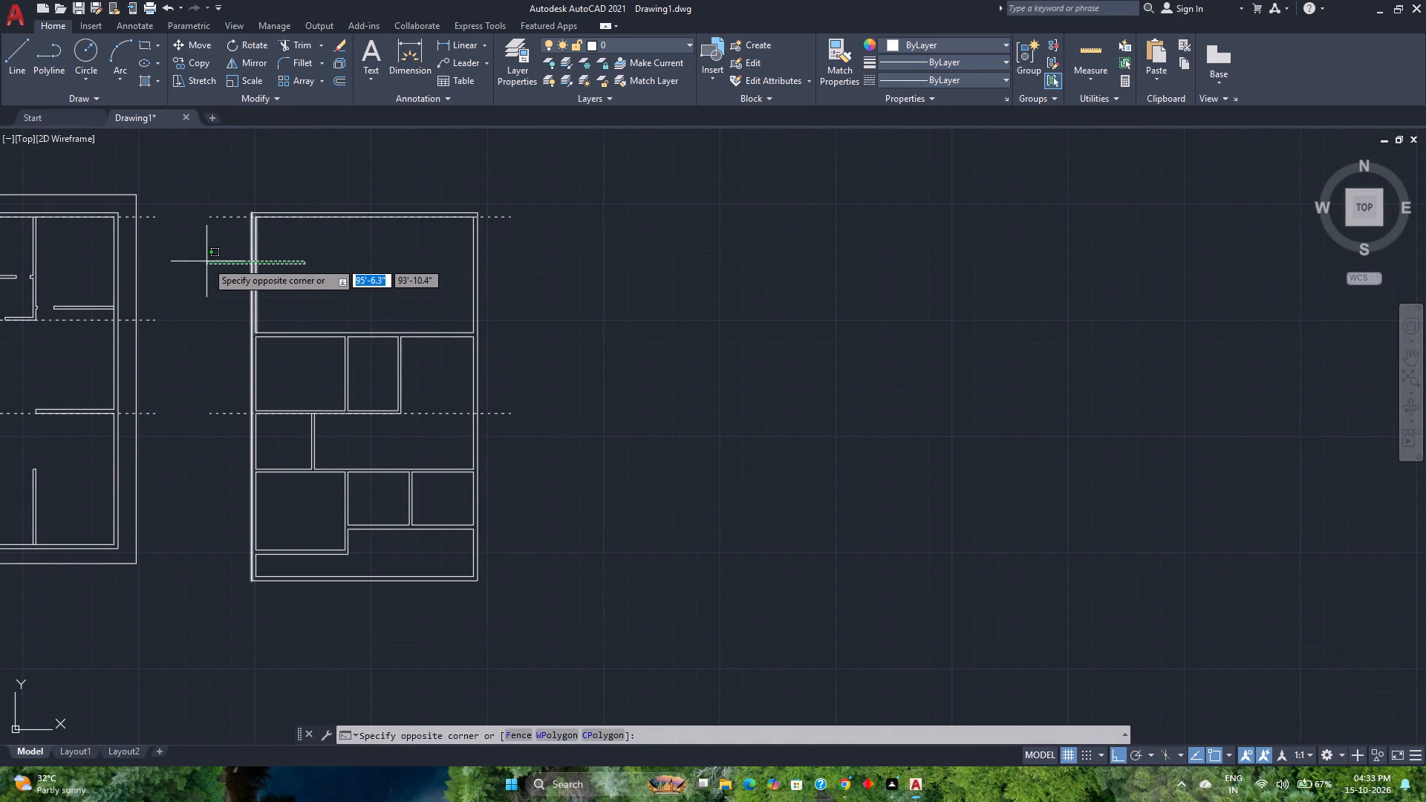
pyautogui.click(206, 261)
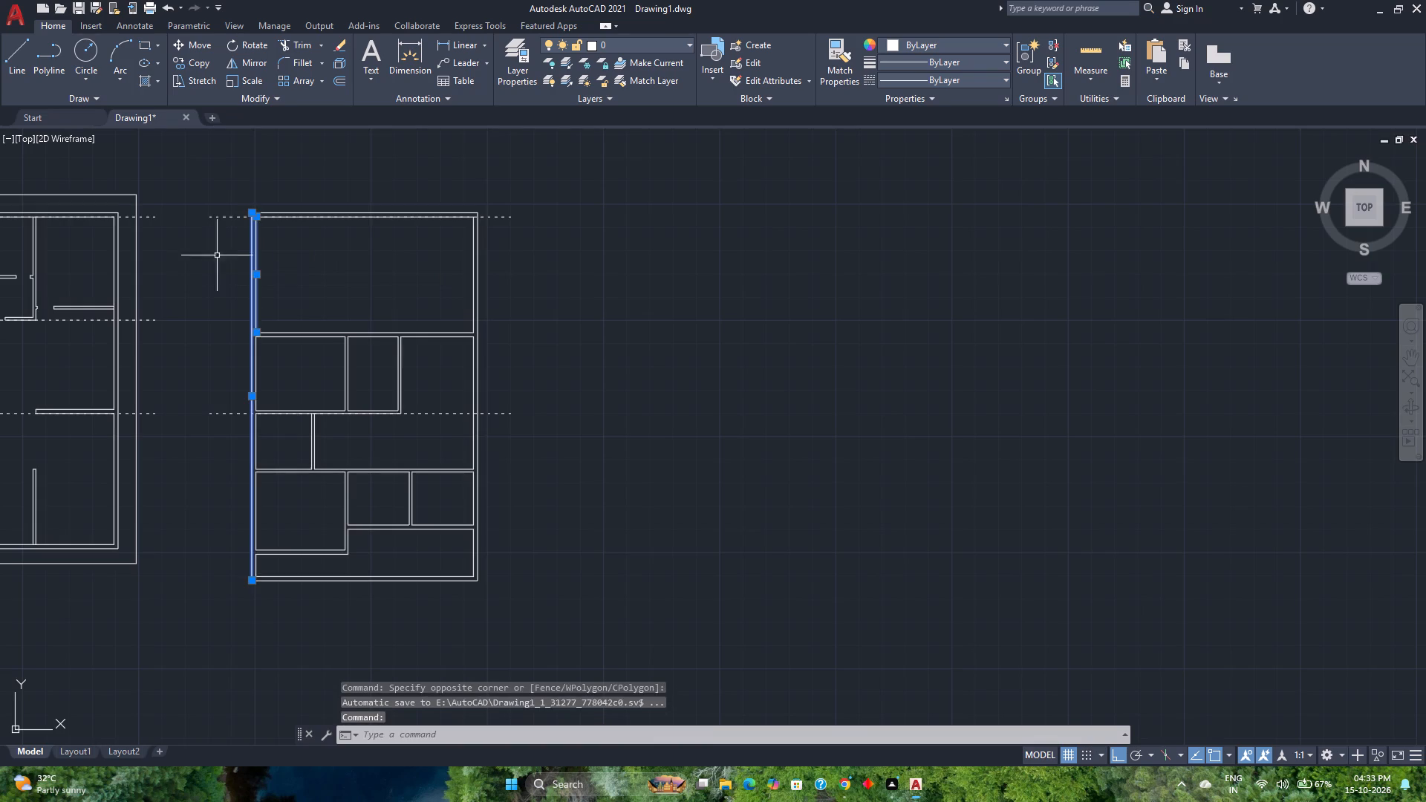
pyautogui.scroll(1, 235, 247)
pyautogui.scroll(2, 299, 227)
pyautogui.scroll(-2, 299, 227)
pyautogui.moveTo(299, 227); pyautogui.dragTo(293, 267, button='middle')
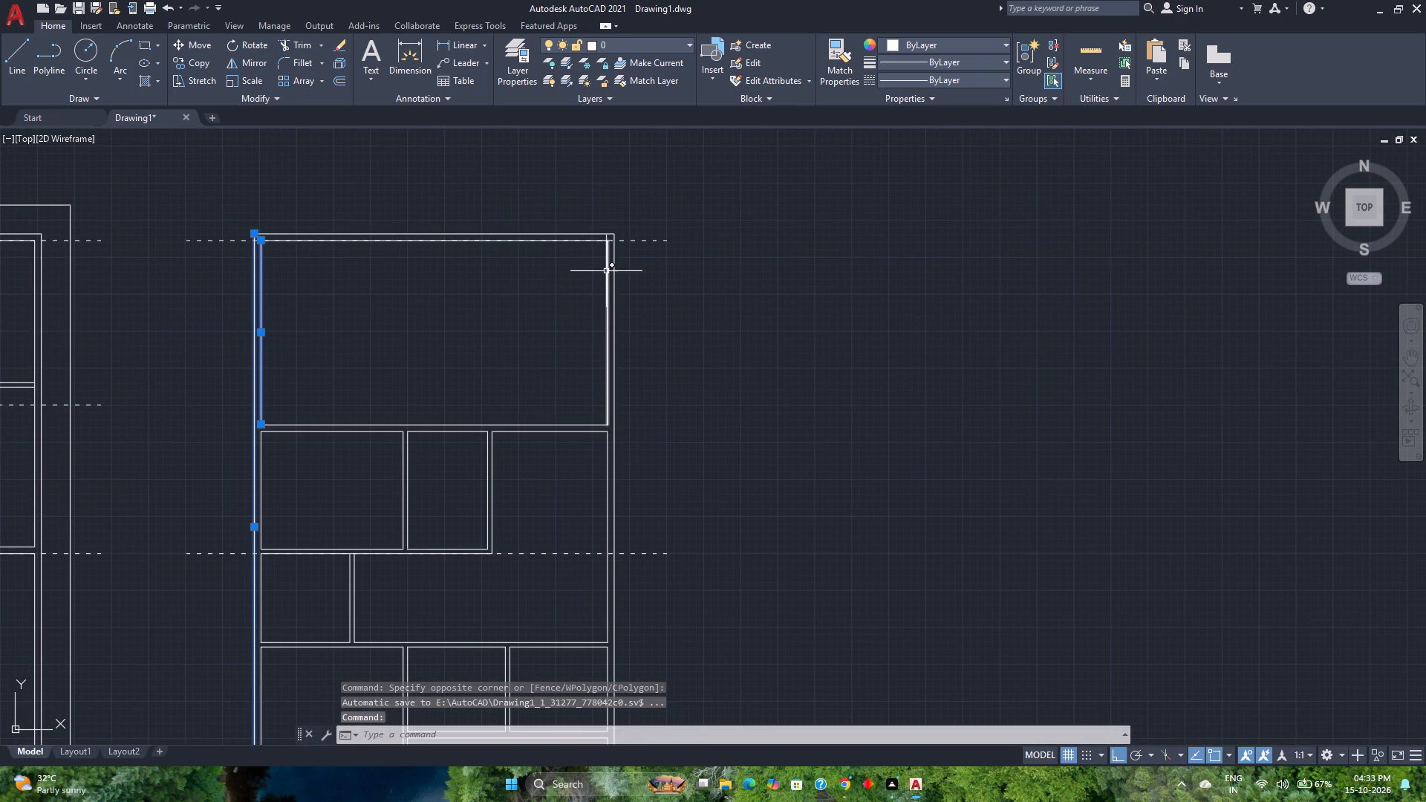
pyautogui.scroll(2, 627, 271)
pyautogui.click(642, 278)
pyautogui.click(521, 274)
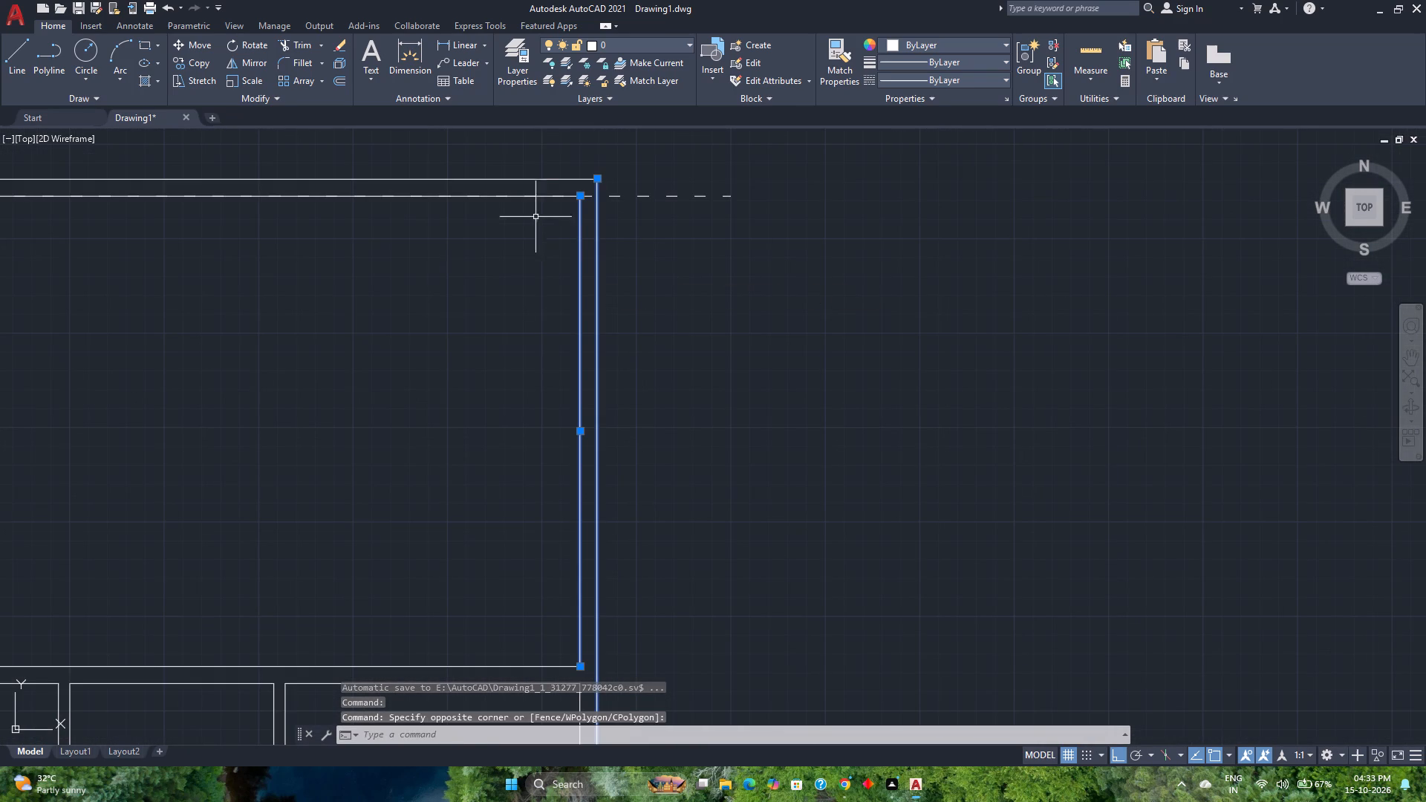
pyautogui.click(534, 189)
pyautogui.click(518, 166)
pyautogui.scroll(-3, 485, 274)
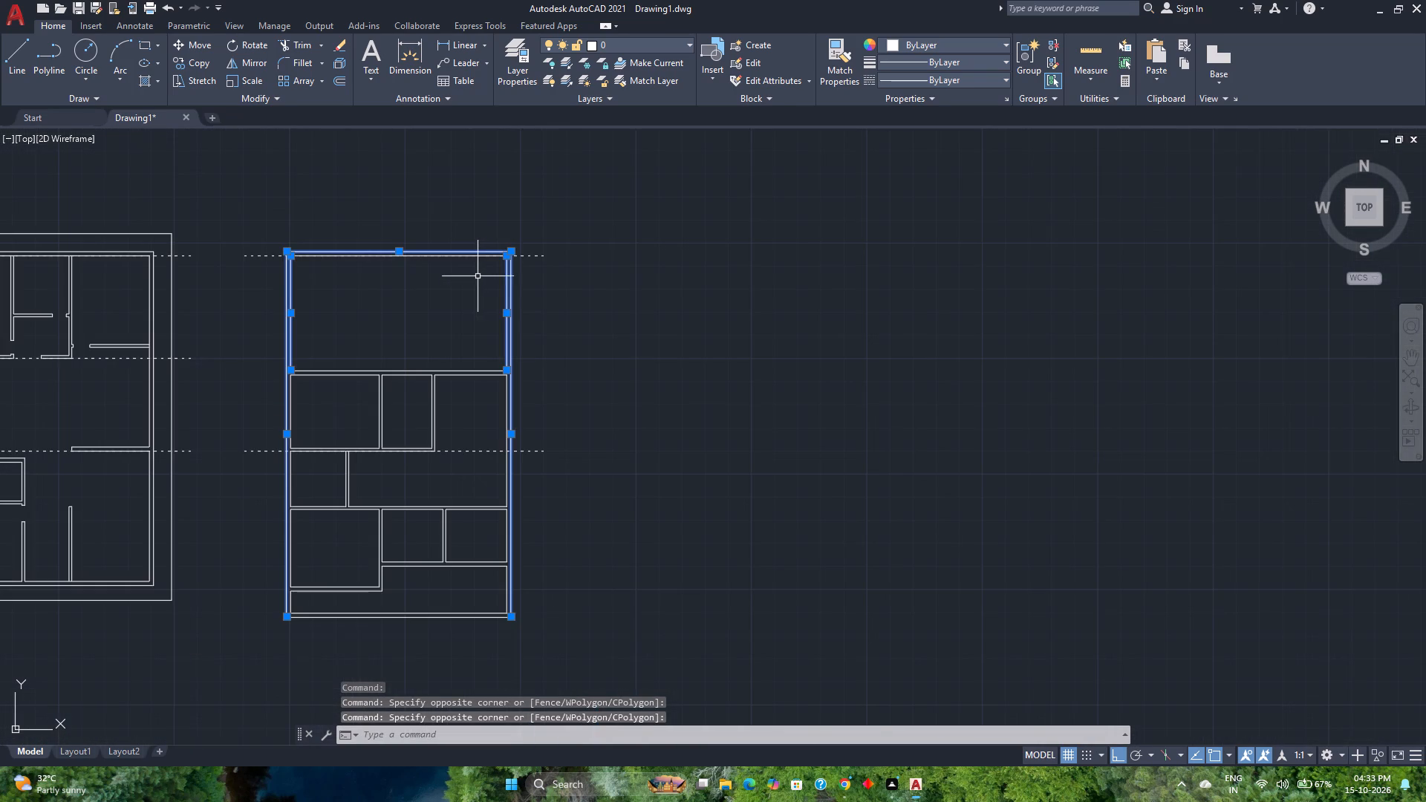
pyautogui.click(170, 61)
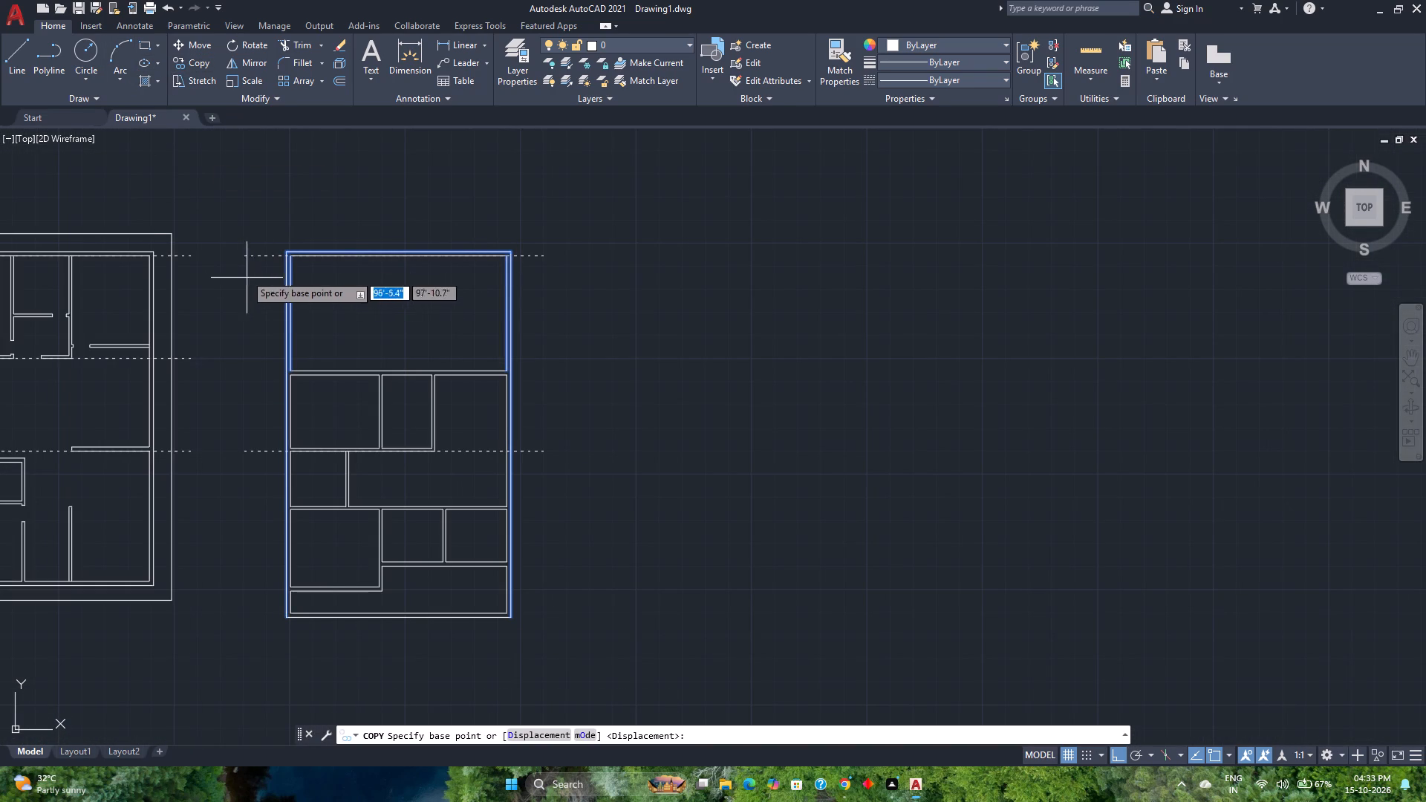
pyautogui.moveTo(214, 287); pyautogui.dragTo(368, 303, button='middle')
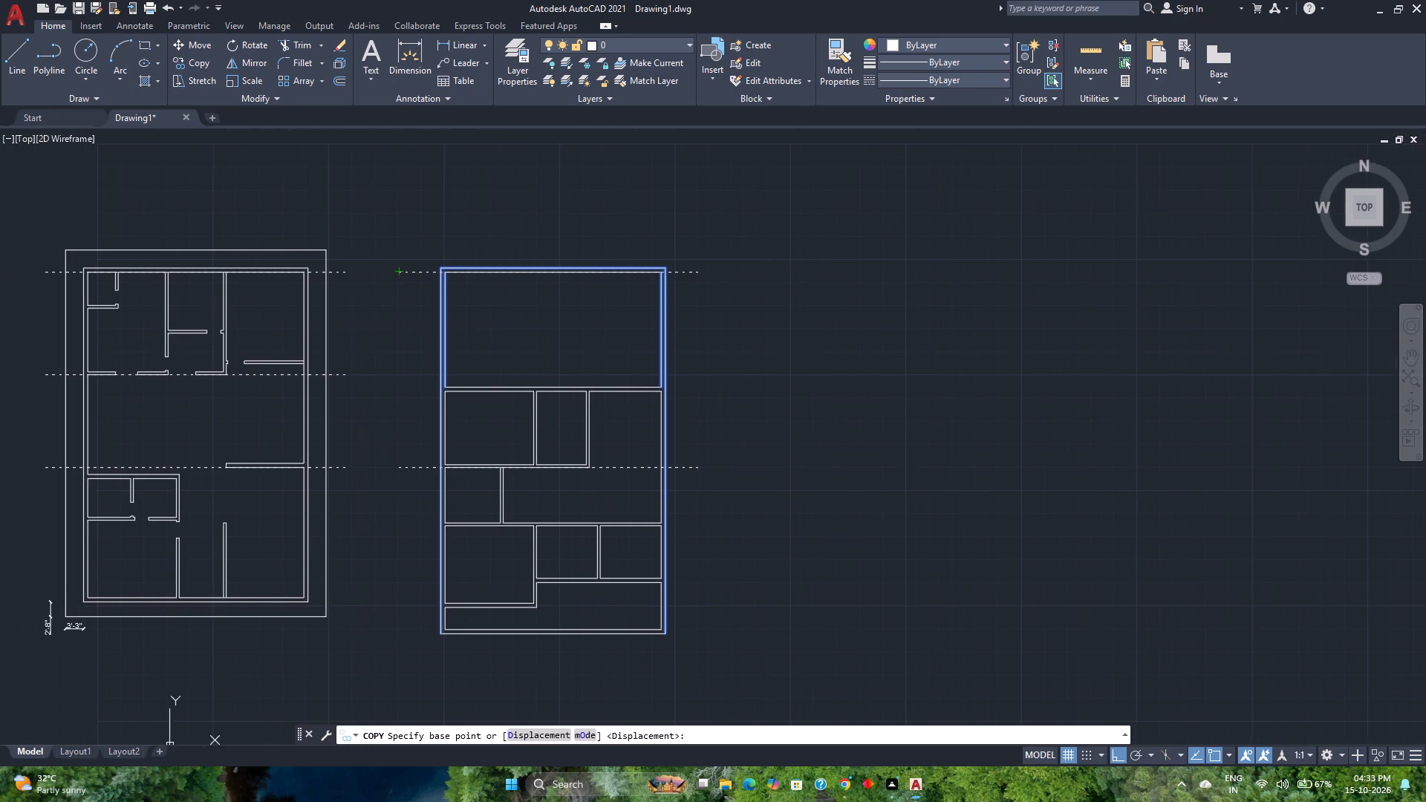
pyautogui.click(43, 272)
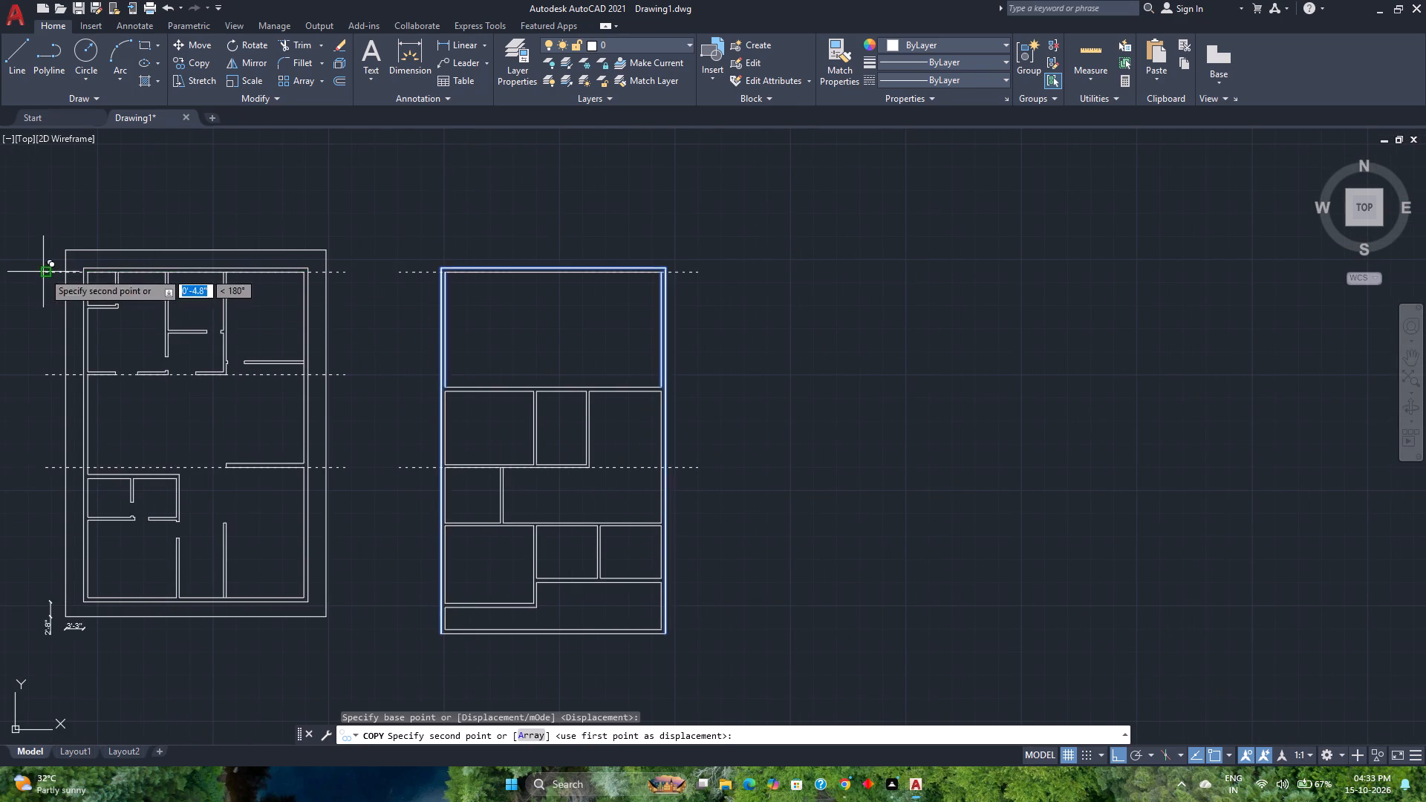
pyautogui.click(397, 273)
pyautogui.press('Escape')
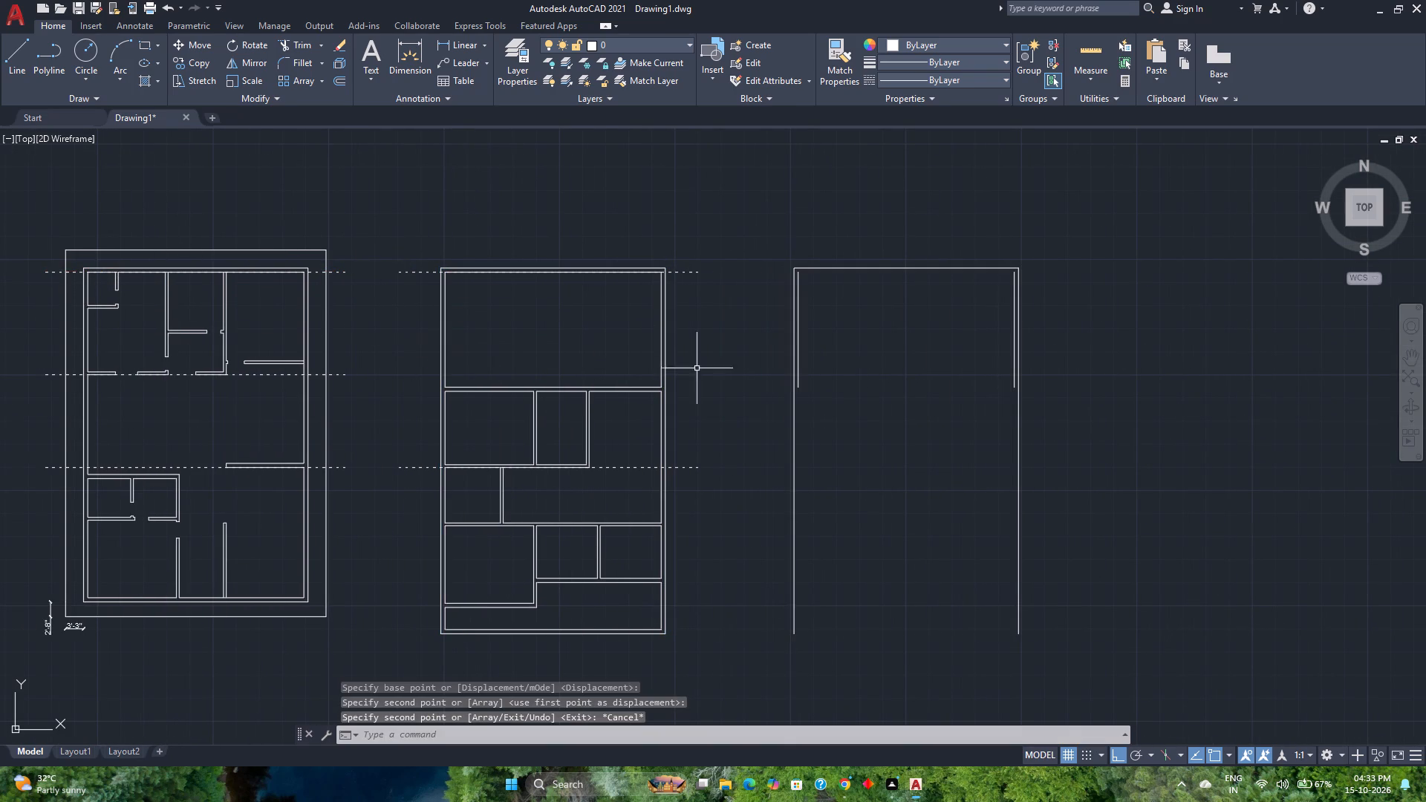
# Offset the copied outline's top outer line 9" inward to form the top wall.
pyautogui.moveTo(875, 379); pyautogui.dragTo(637, 388, button='middle')
pyautogui.scroll(2, 621, 319)
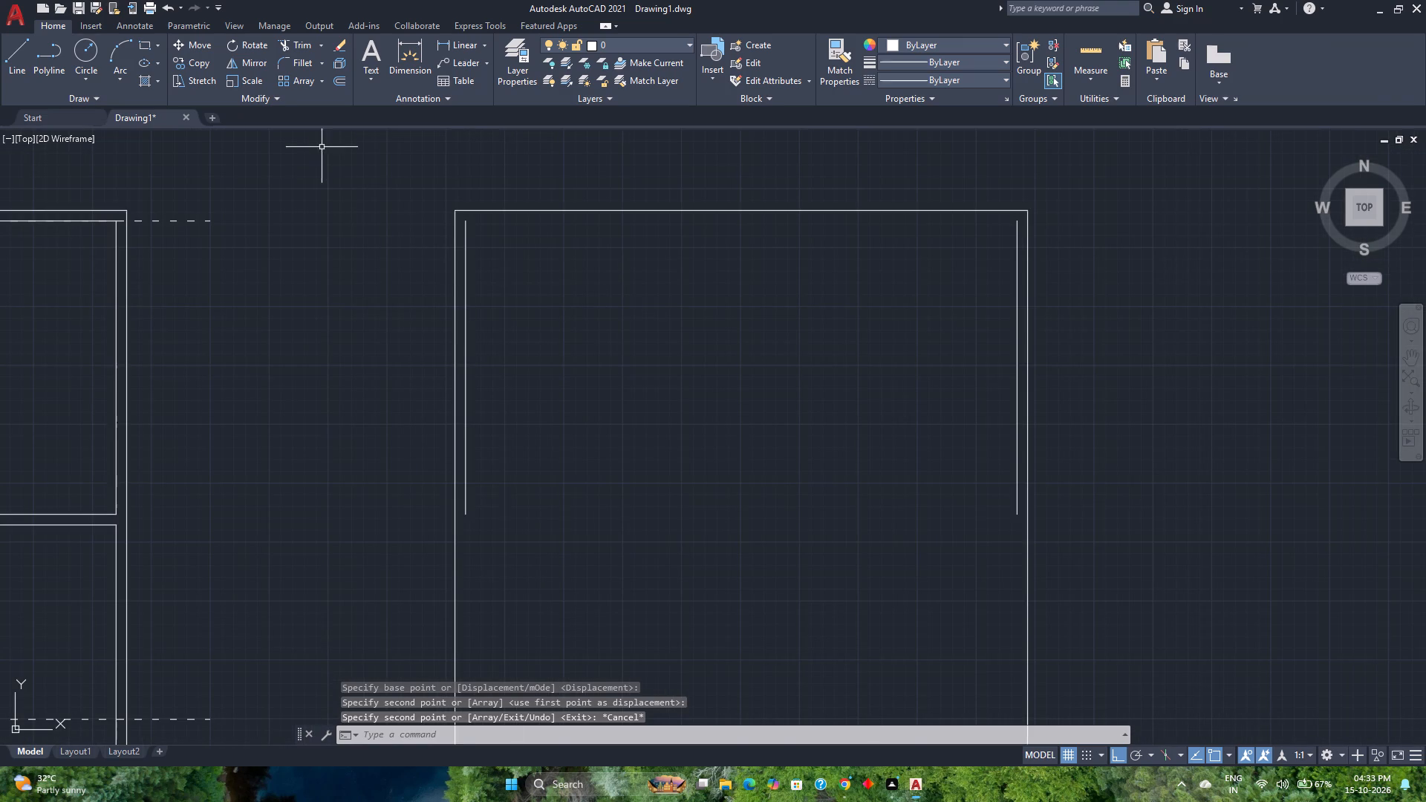
pyautogui.click(338, 82)
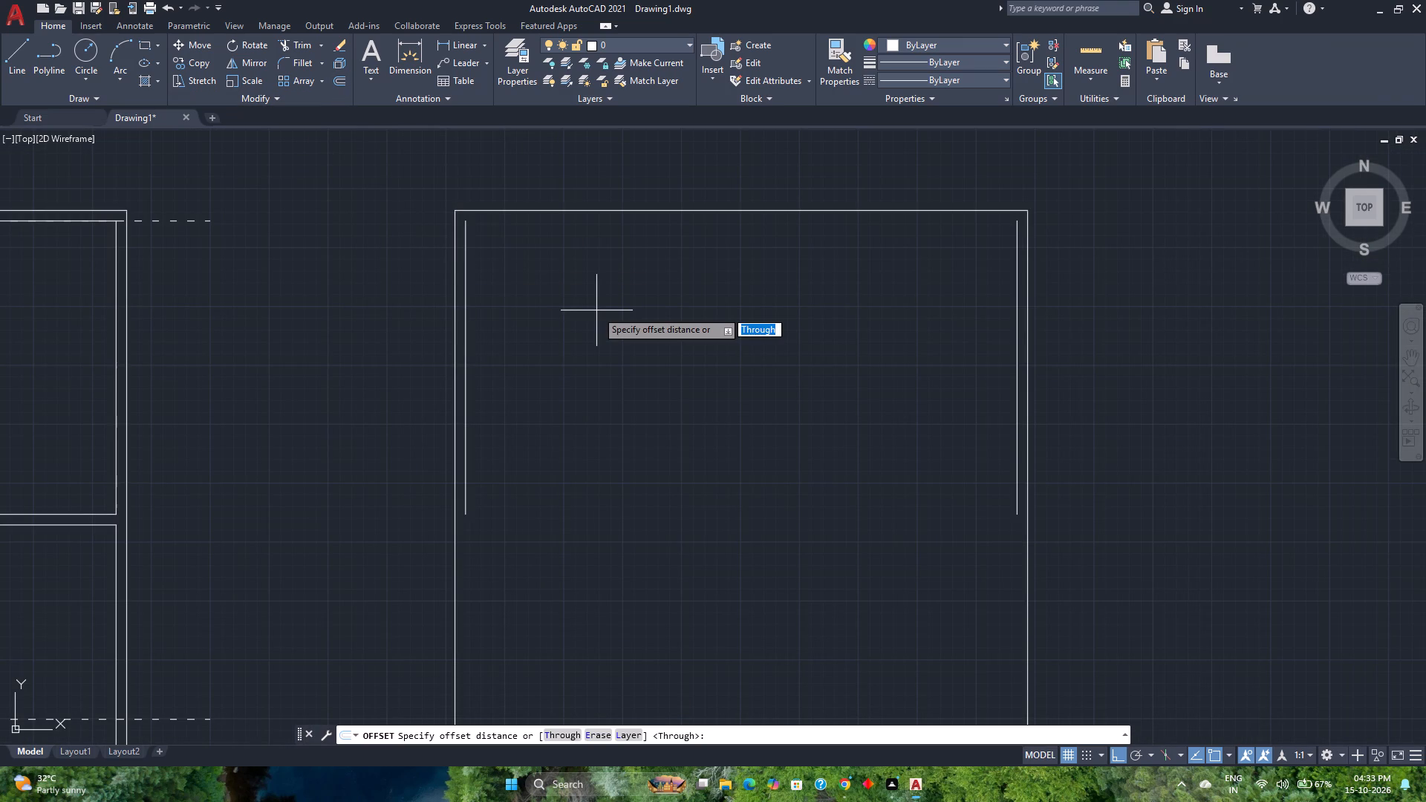
pyautogui.press('9')
pyautogui.press('Return')
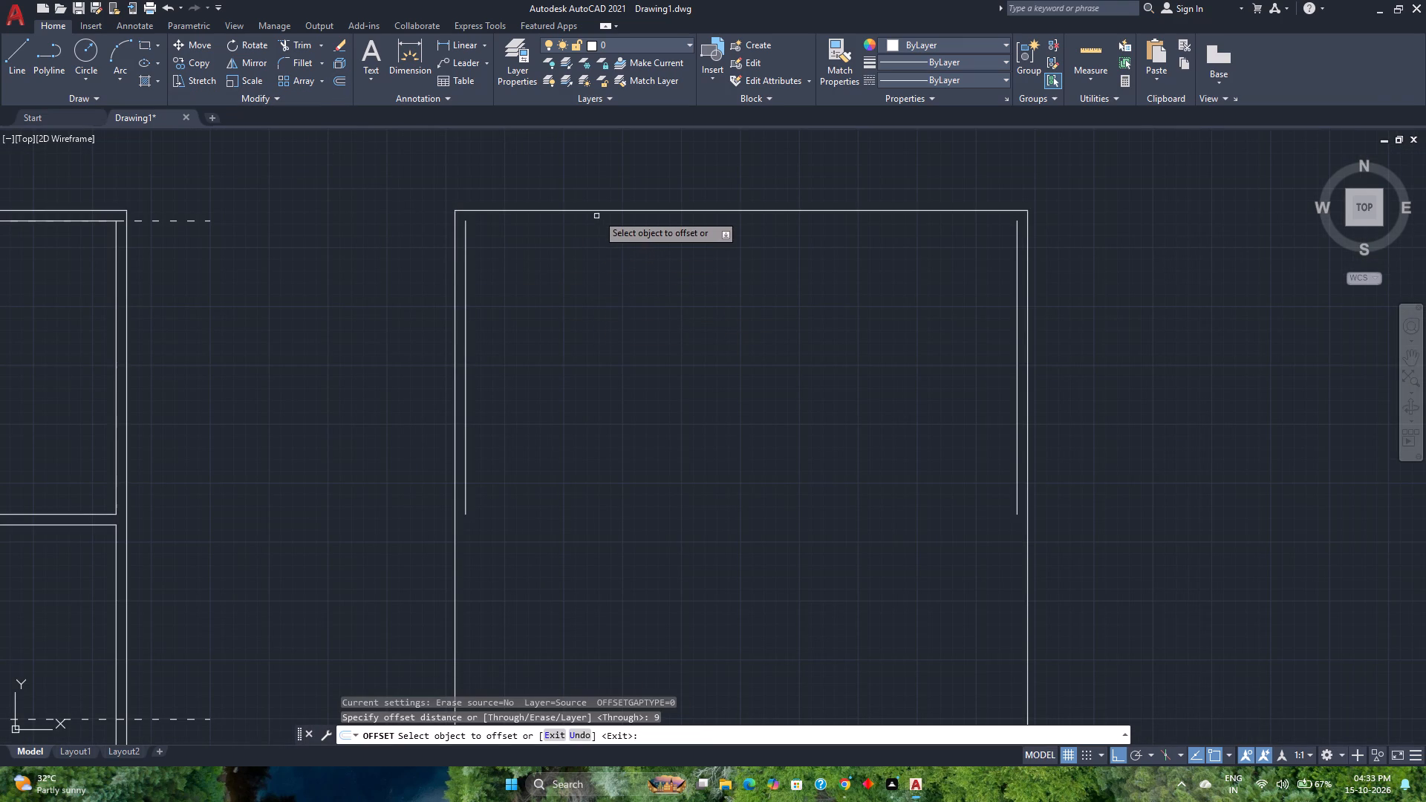
pyautogui.click(599, 211)
pyautogui.click(608, 271)
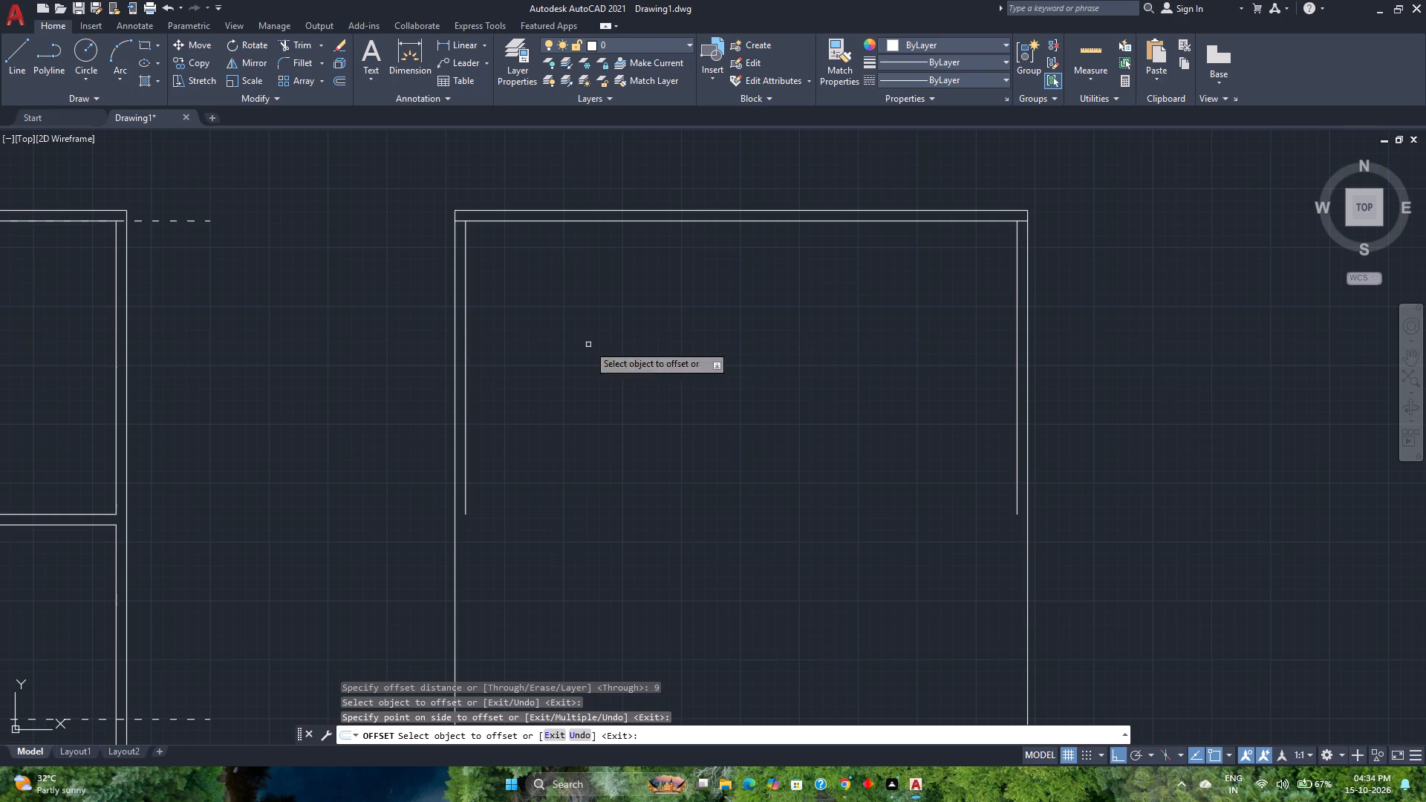
# Measure the width and side wall lengths inside the top of the copied outline.
pyautogui.scroll(-2, 232, 418)
pyautogui.moveTo(232, 418); pyautogui.dragTo(501, 449, button='middle')
pyautogui.middleClick(501, 449)
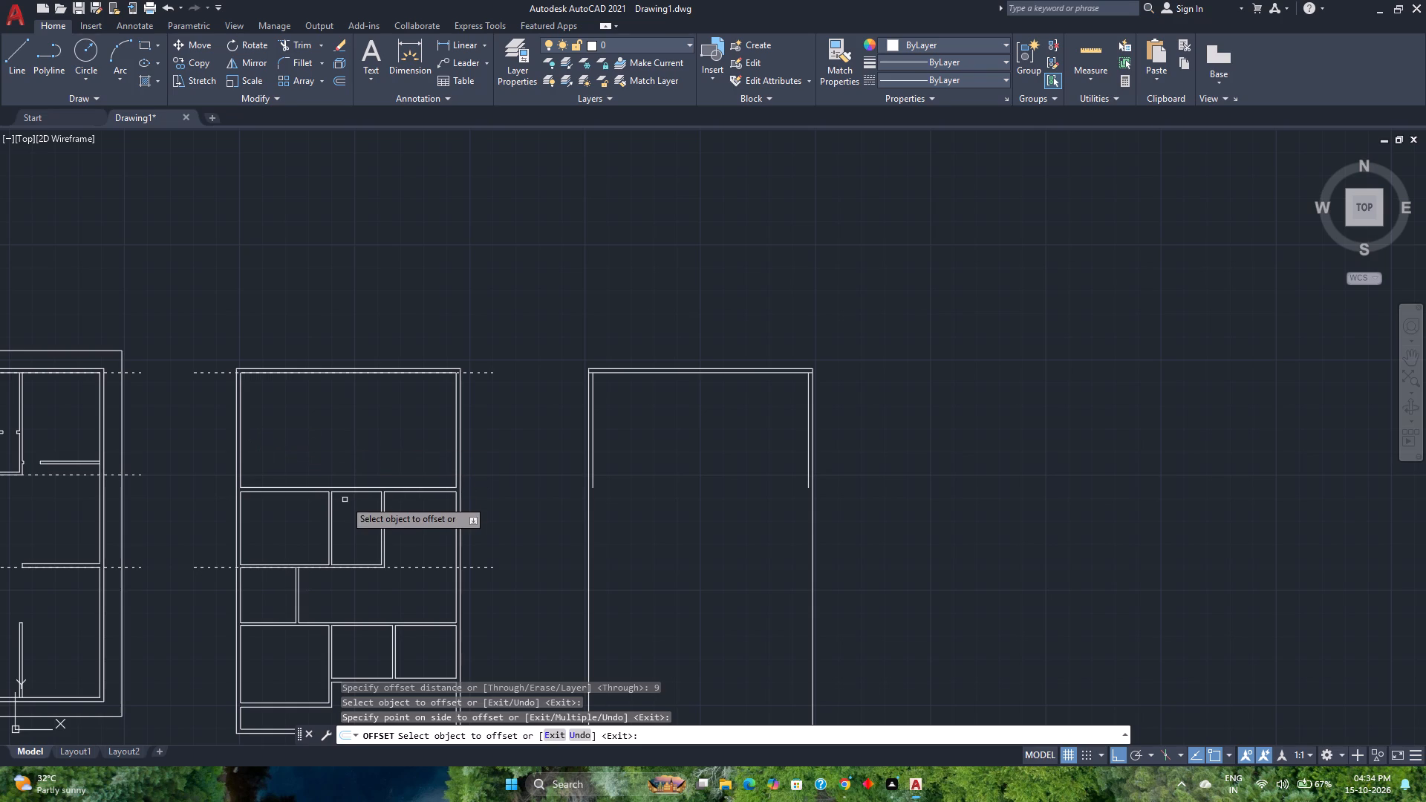
pyautogui.scroll(-1, 351, 477)
pyautogui.moveTo(351, 477); pyautogui.dragTo(388, 463, button='middle')
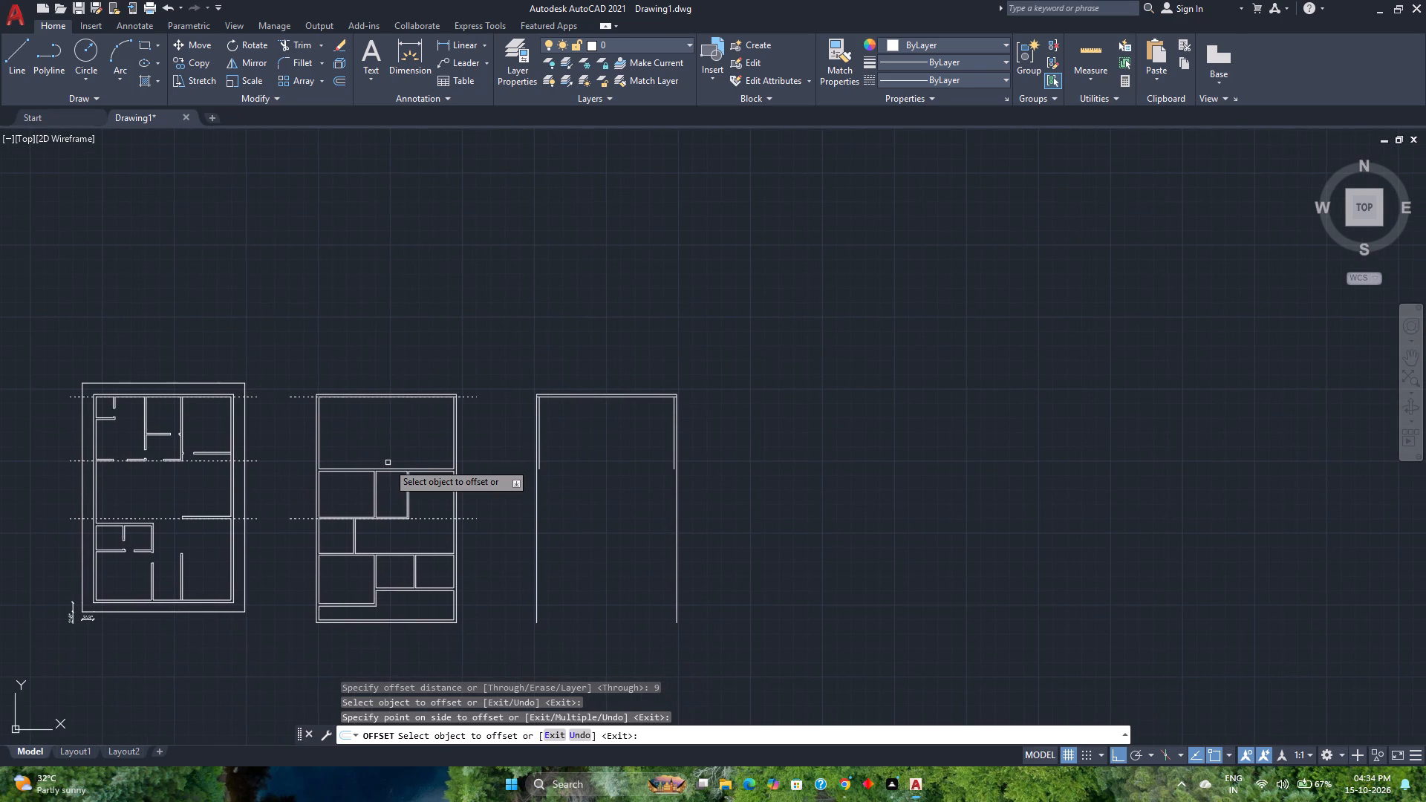
pyautogui.moveTo(561, 460); pyautogui.dragTo(495, 458, button='middle')
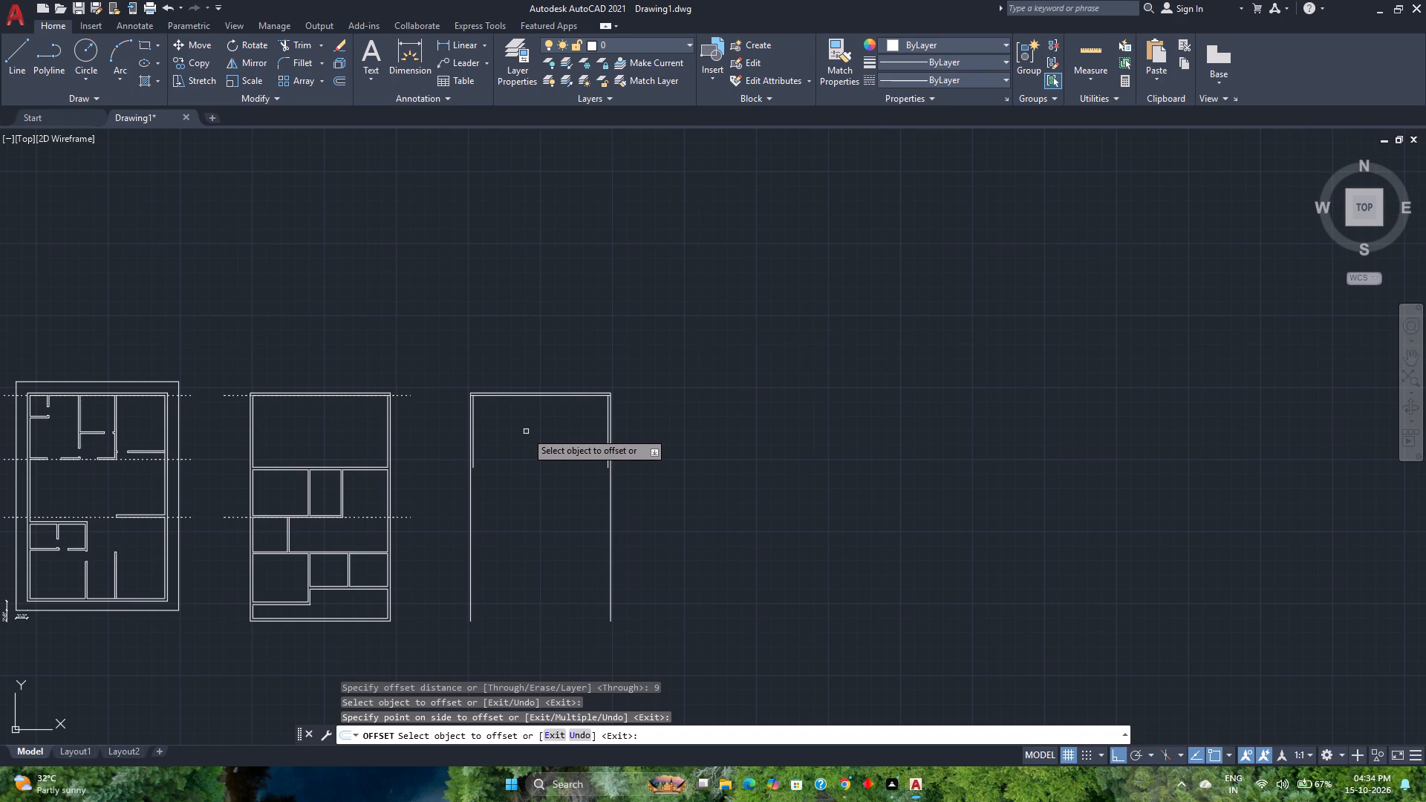
pyautogui.scroll(3, 549, 400)
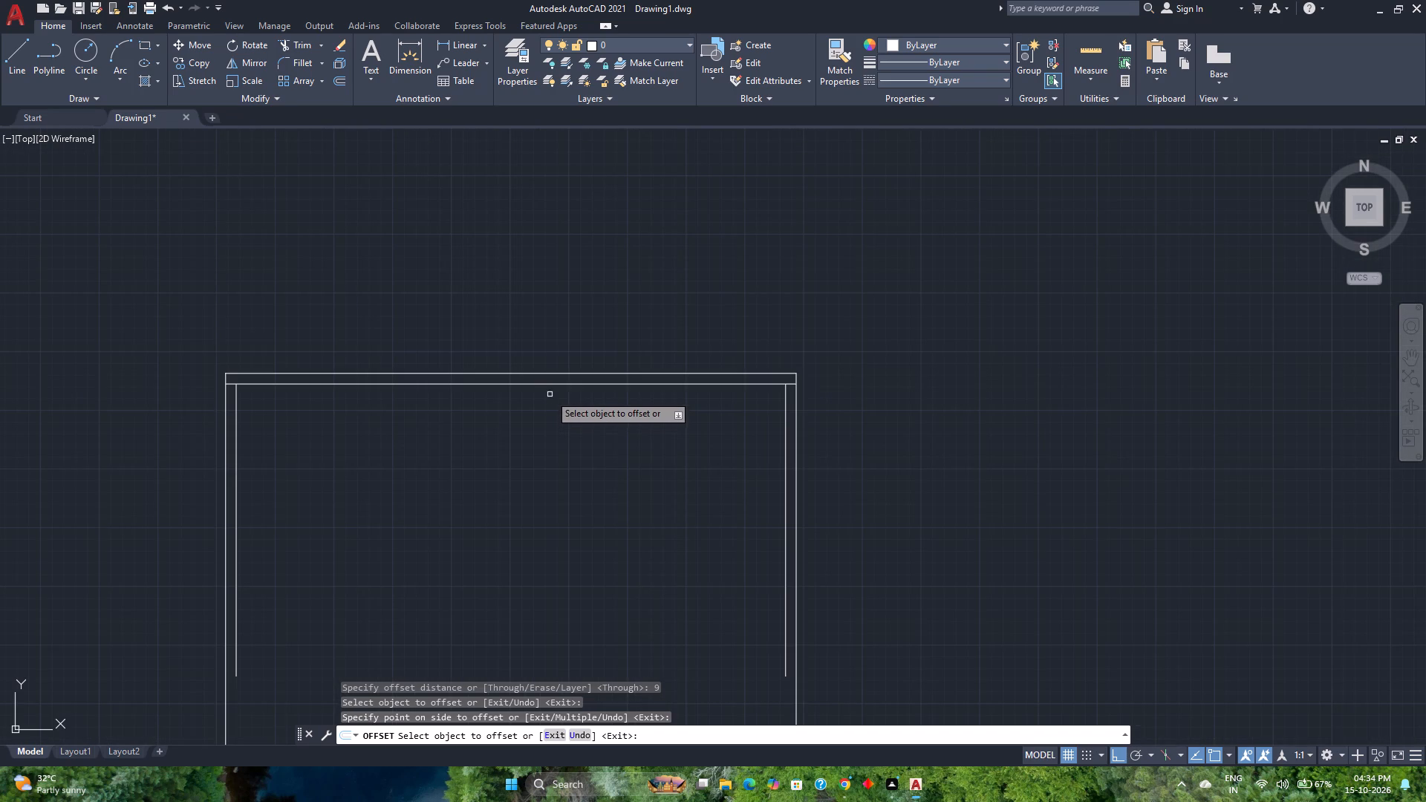
pyautogui.moveTo(562, 451); pyautogui.dragTo(579, 348, button='middle')
pyautogui.middleClick(579, 344)
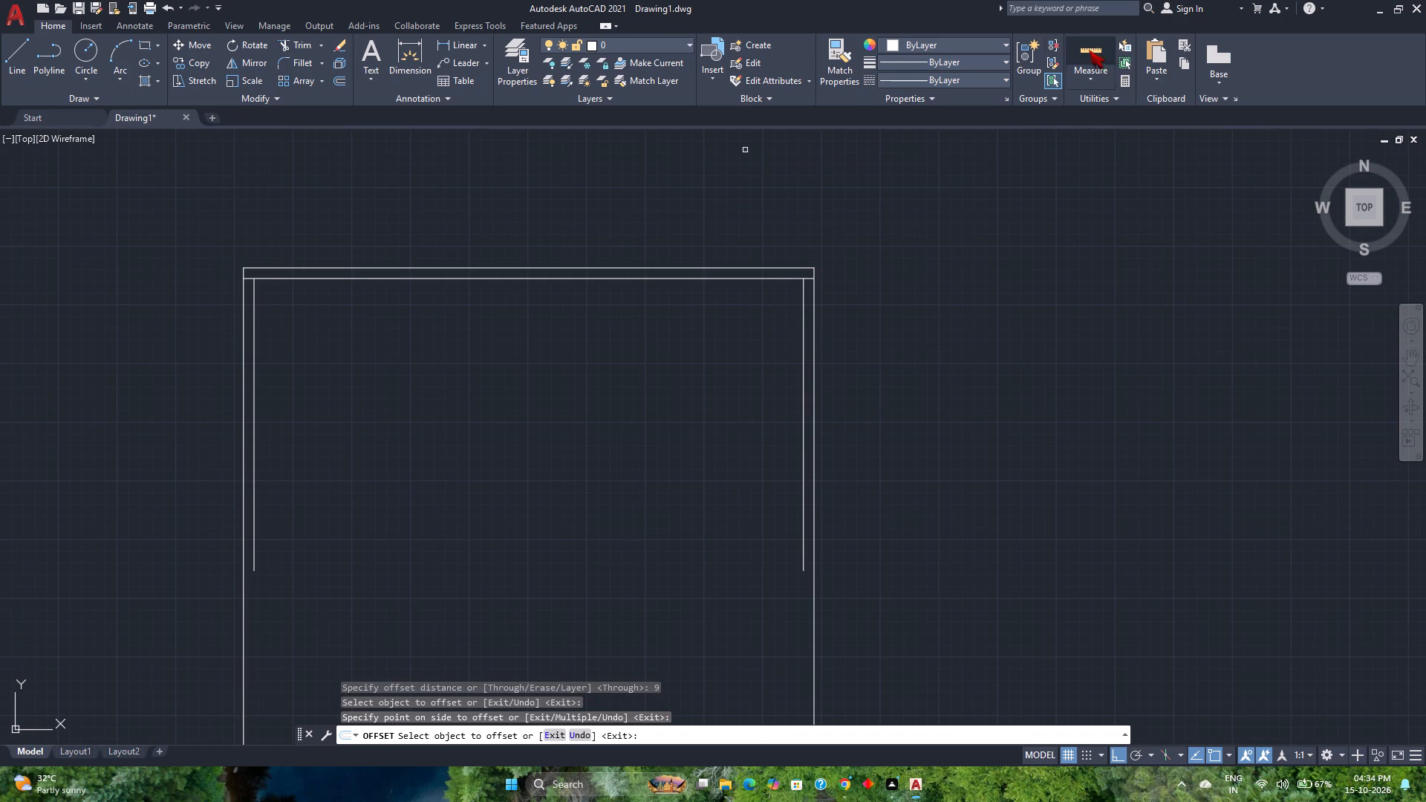
pyautogui.click(1092, 50)
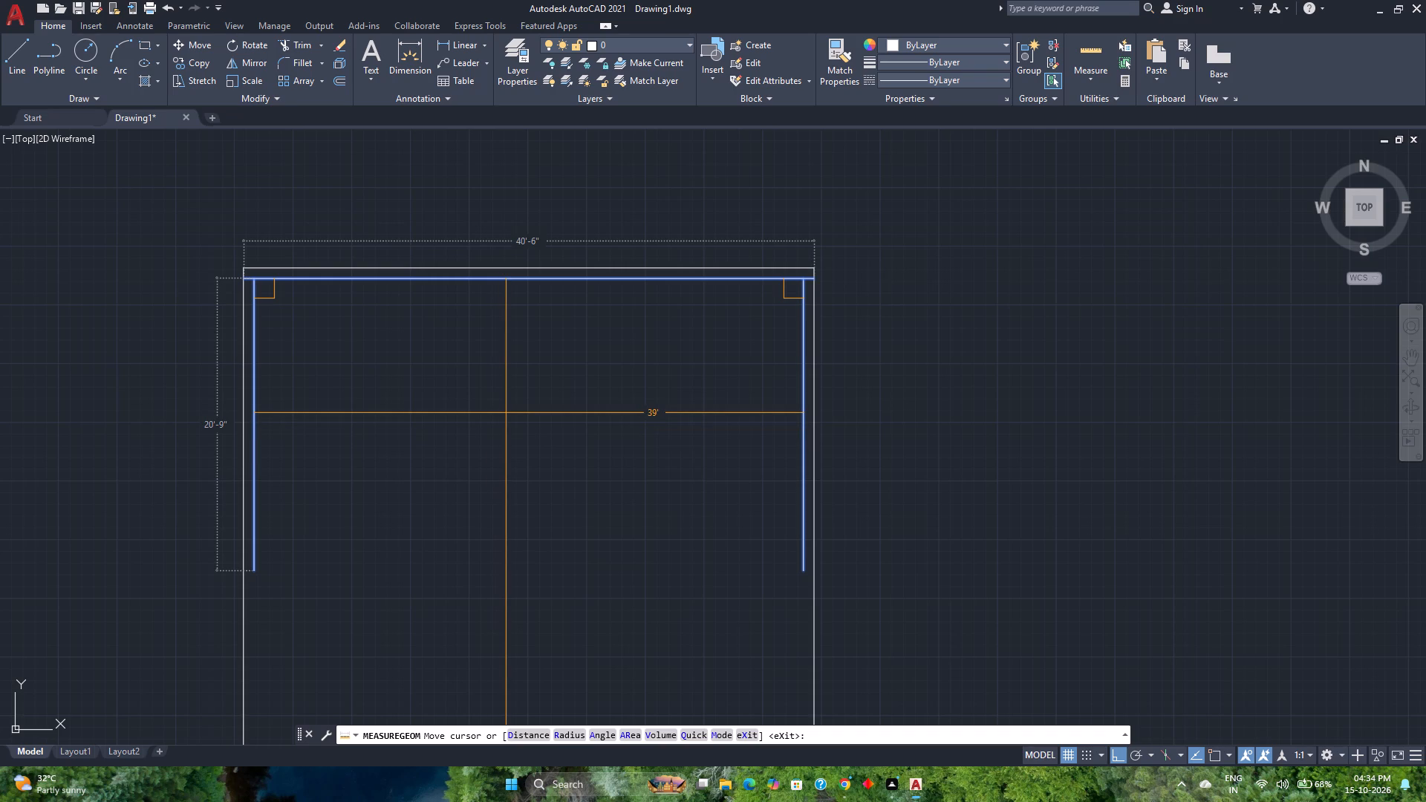
pyautogui.press('Escape')
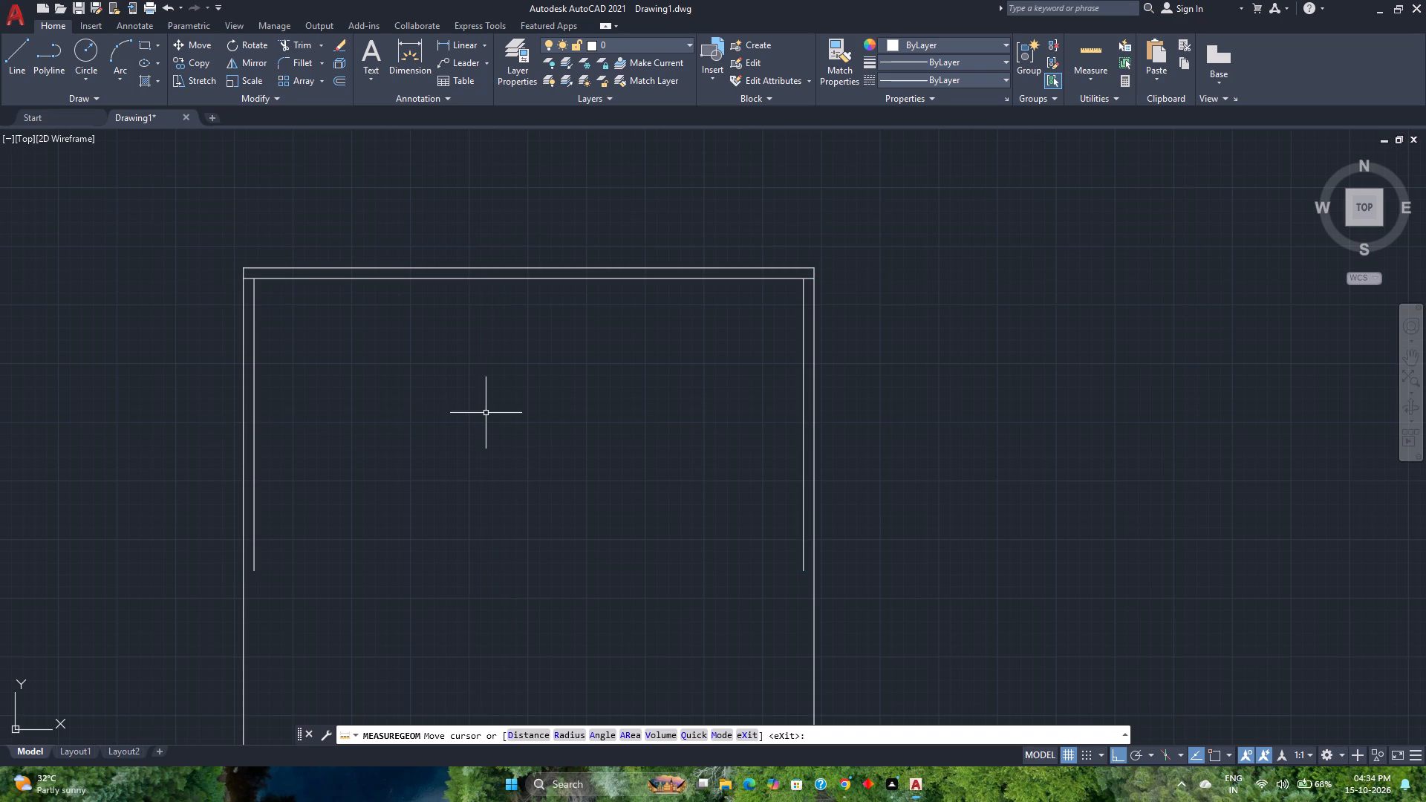
# Offset the third plan's top wall inner line 20' down, and offset the new line 6" further down to form a cross wall.
pyautogui.moveTo(329, 162); pyautogui.dragTo(313, 98, button='right')
pyautogui.click(336, 78)
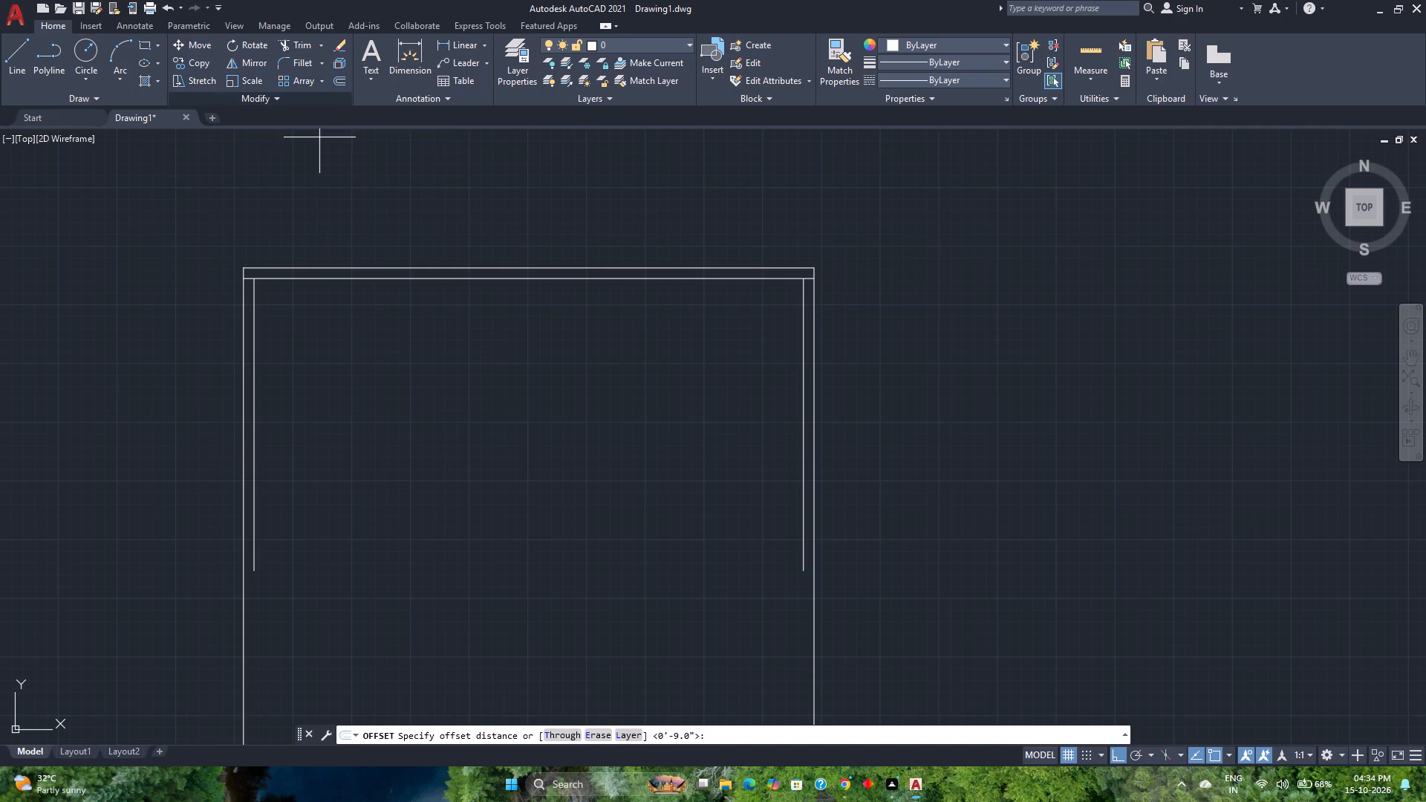
pyautogui.write("20'")
pyautogui.press('Return')
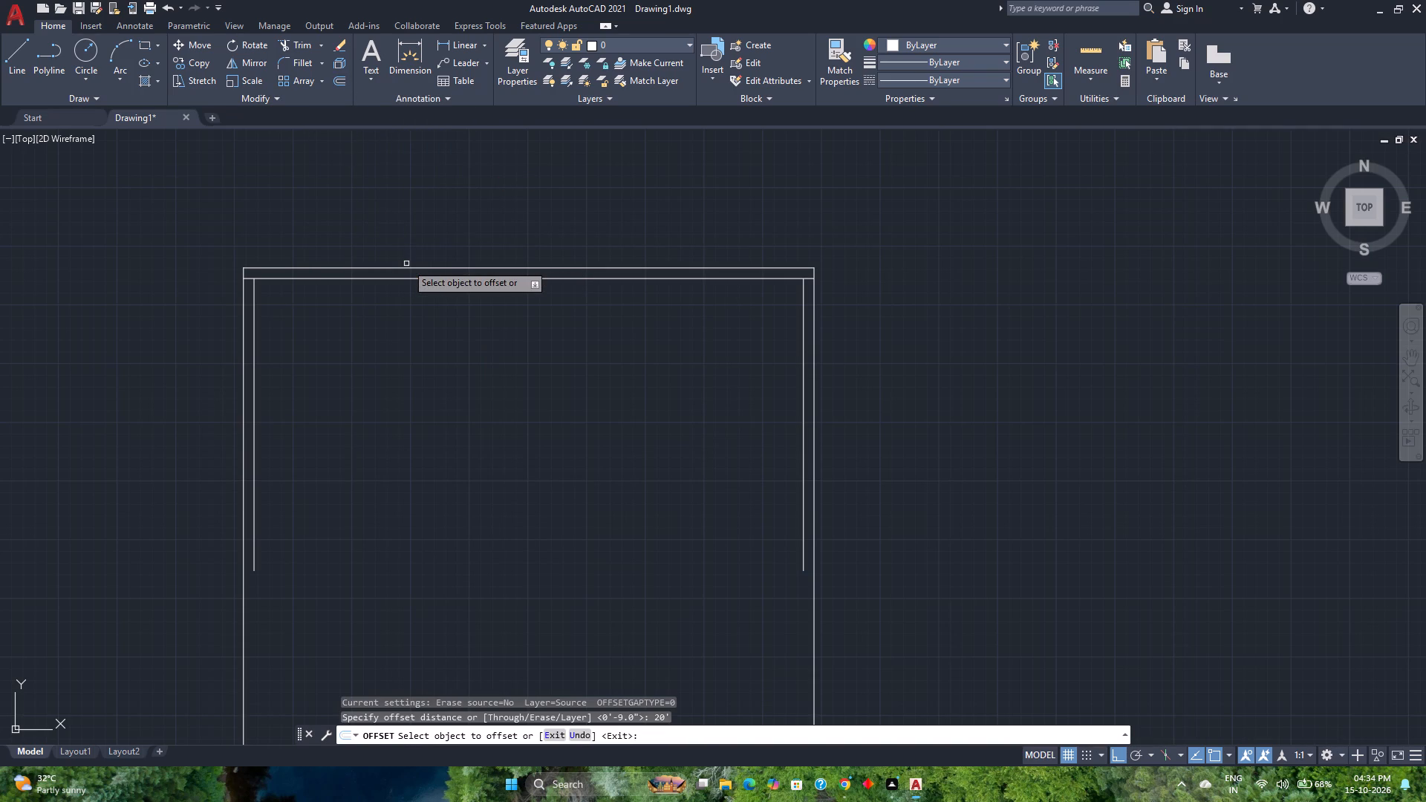
pyautogui.click(407, 278)
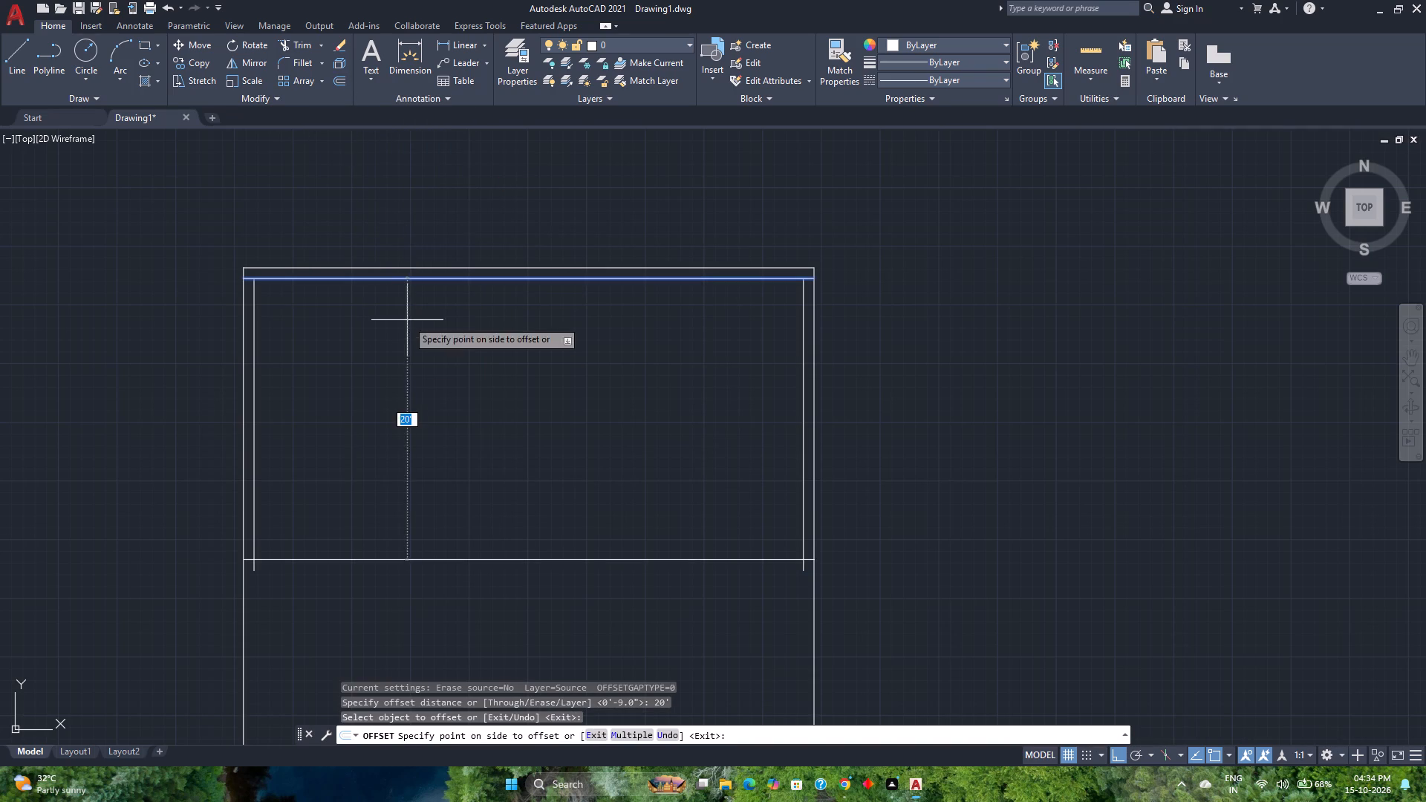
pyautogui.click(414, 425)
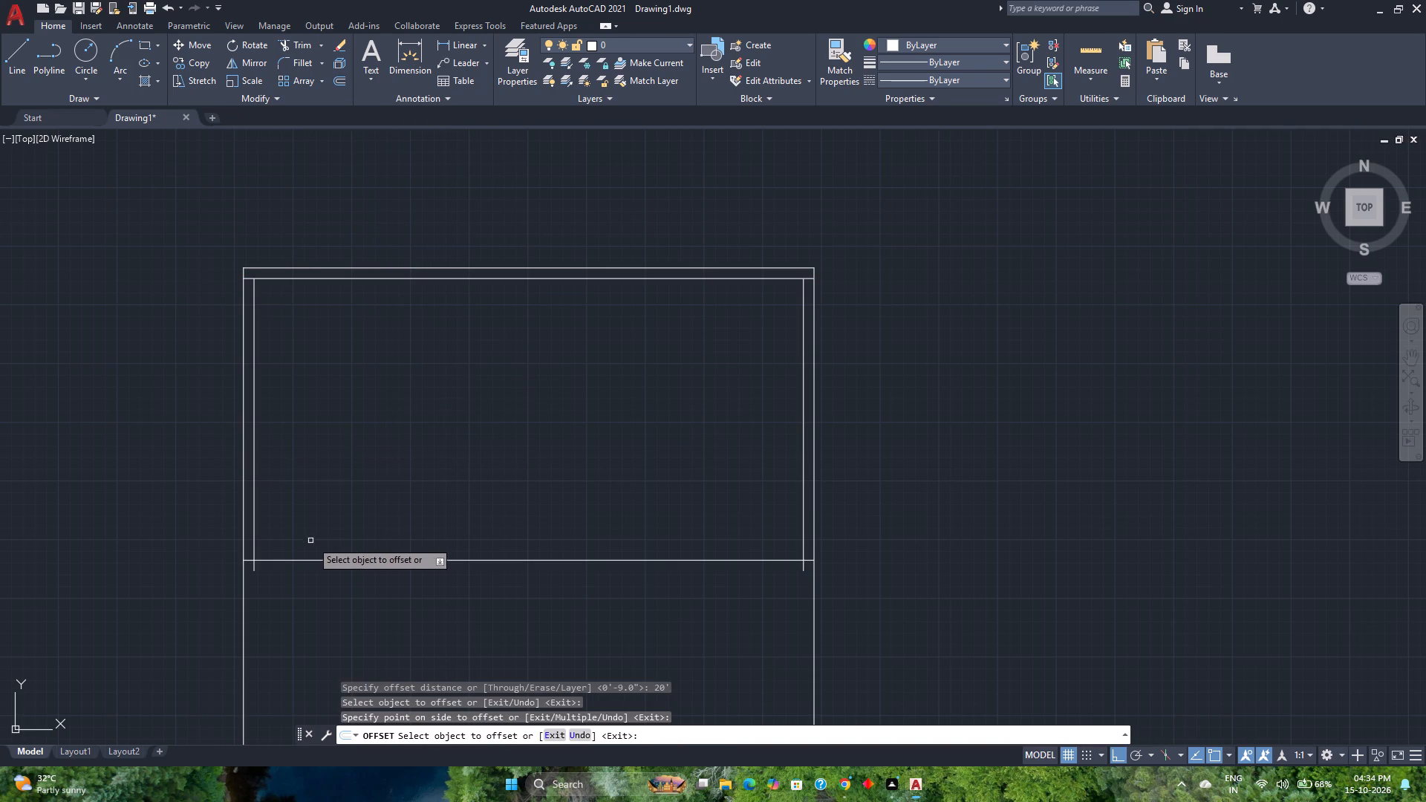
pyautogui.click(326, 559)
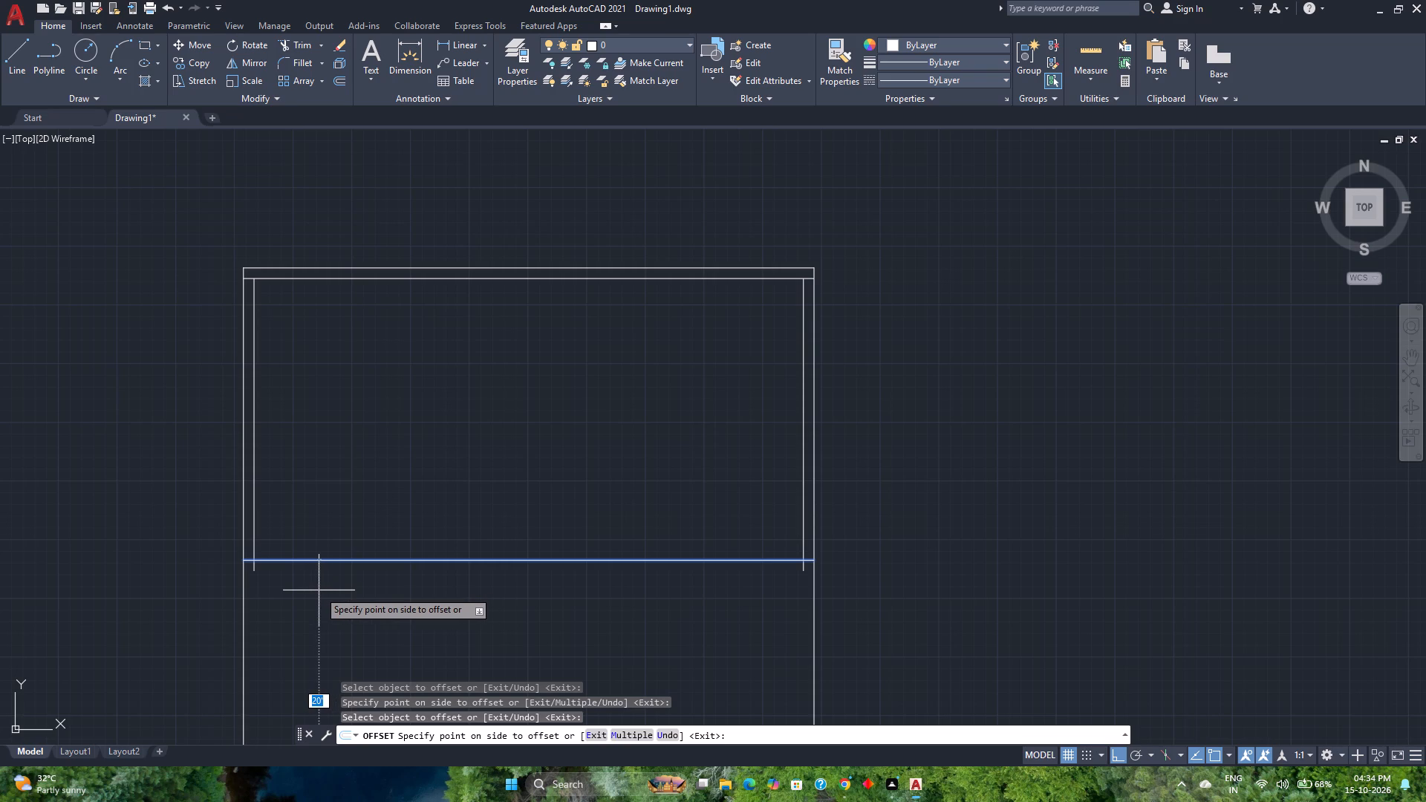
pyautogui.press('6')
pyautogui.press('Return')
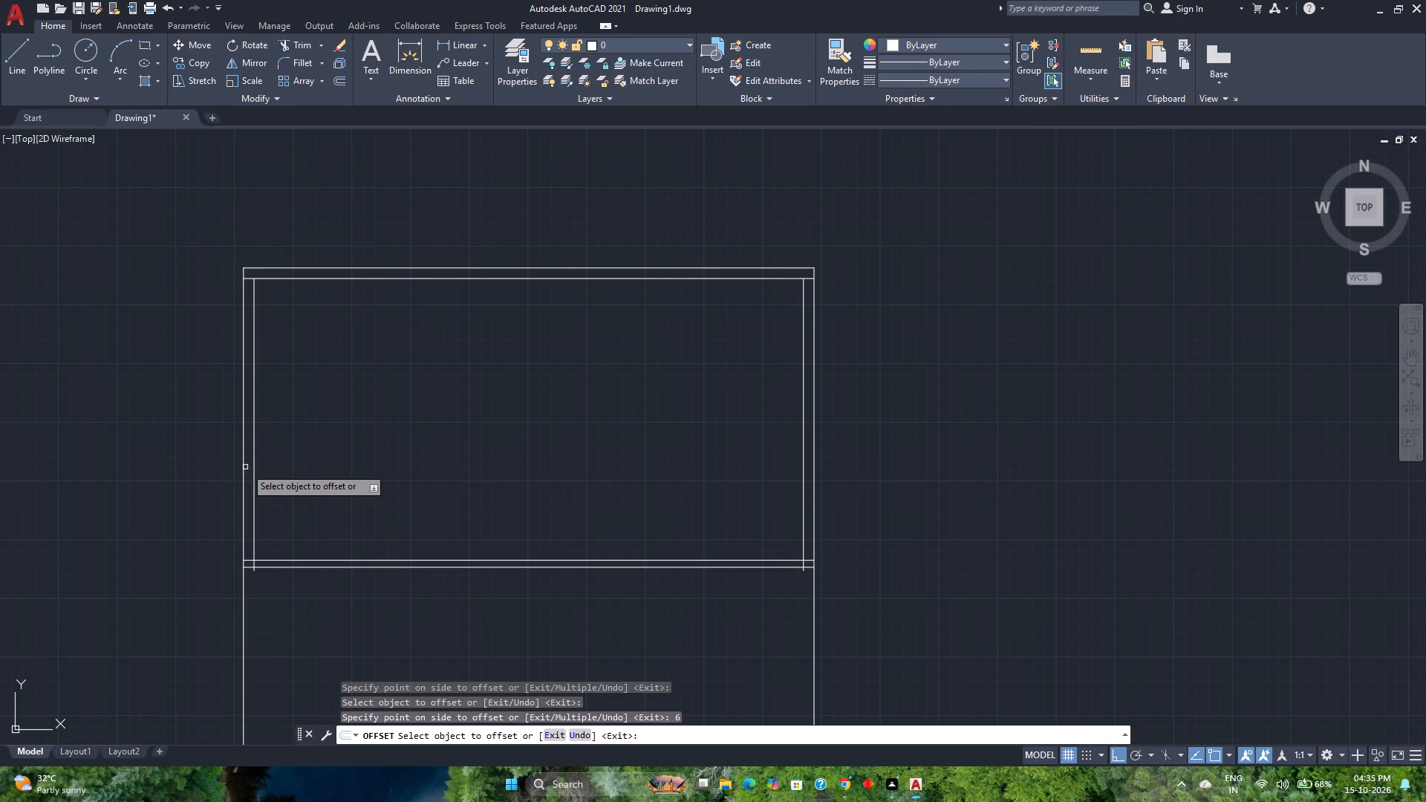
# Offset the left inner side line 24' into the top room, and offset that line 6" further right to form a partition wall.
pyautogui.click(255, 472)
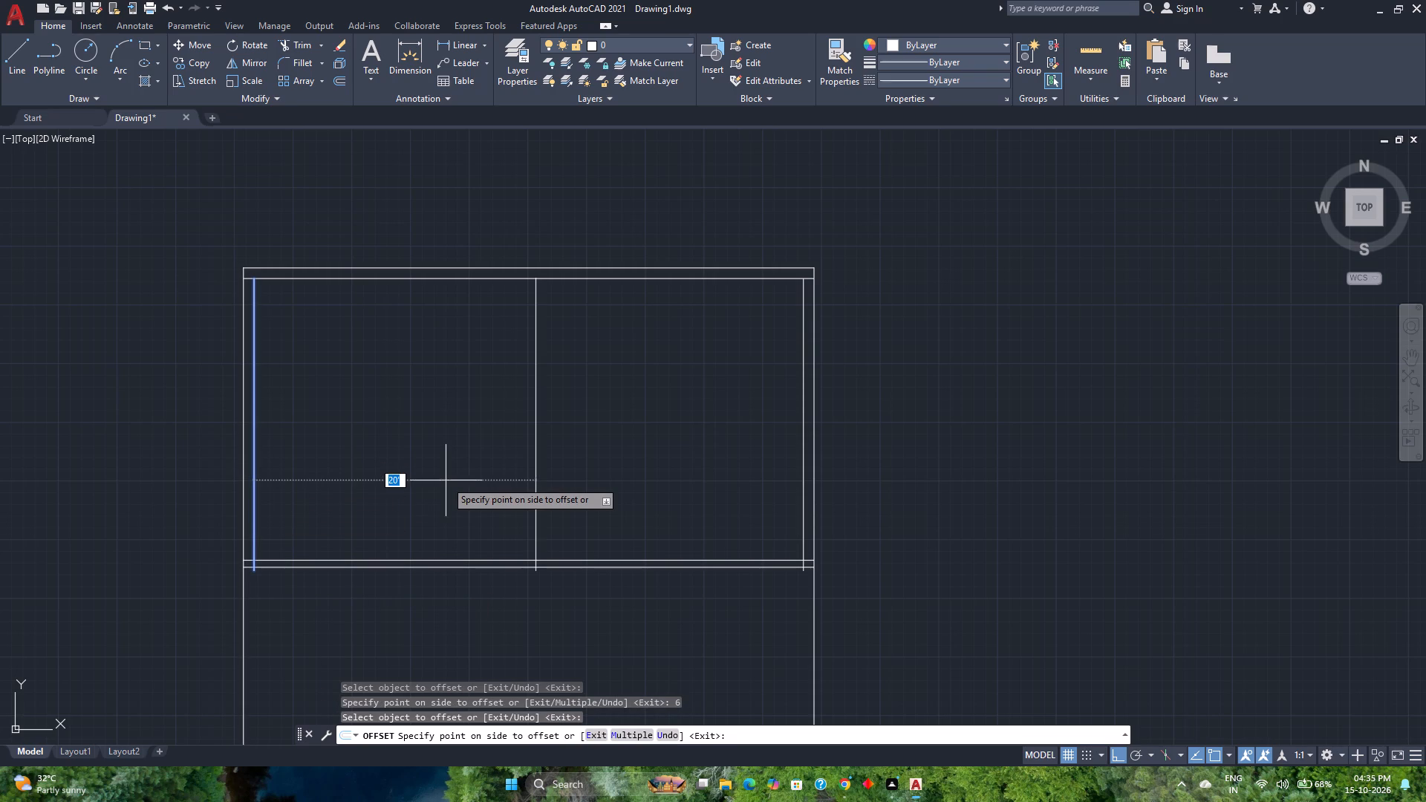
pyautogui.write("24'")
pyautogui.press('Return')
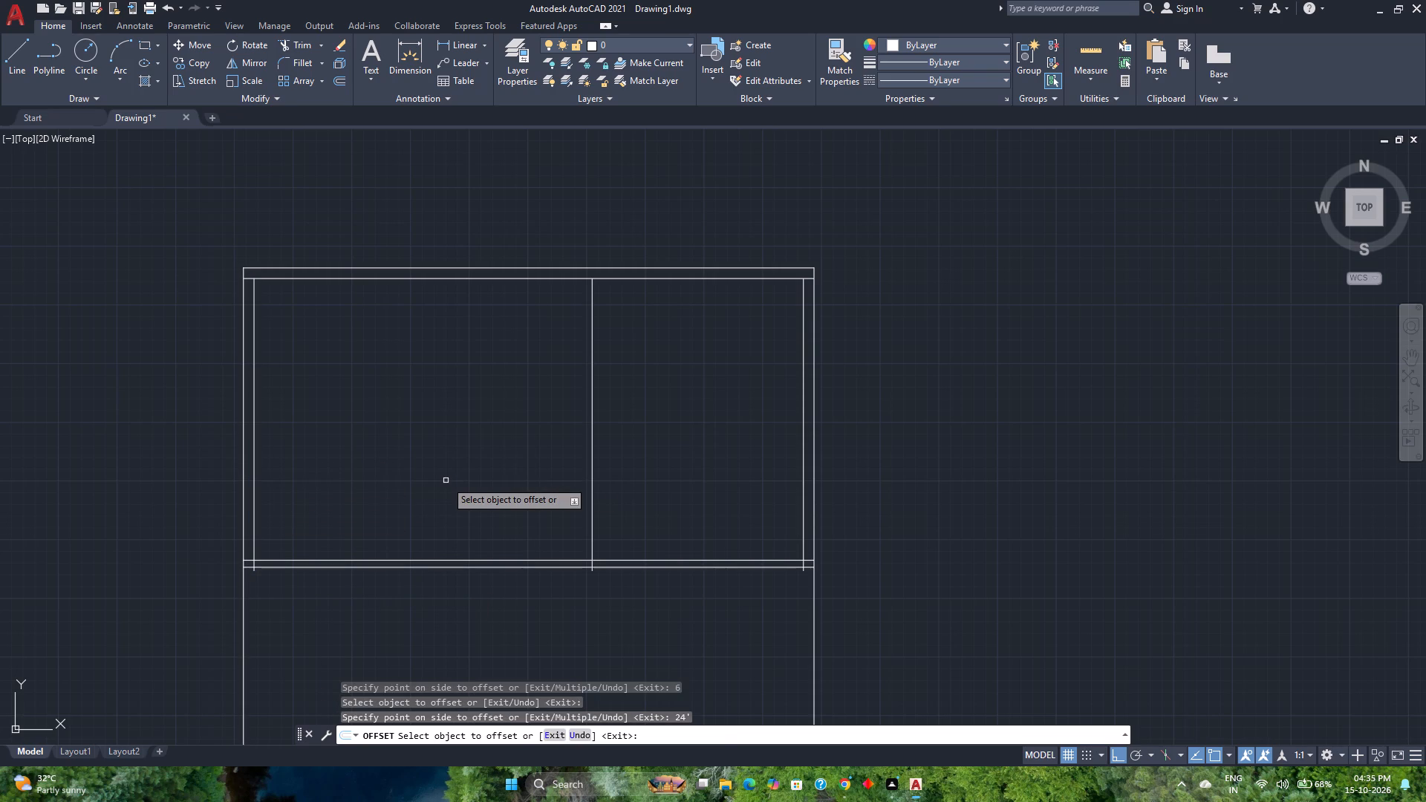
pyautogui.click(590, 500)
pyautogui.press('6')
pyautogui.press('Return')
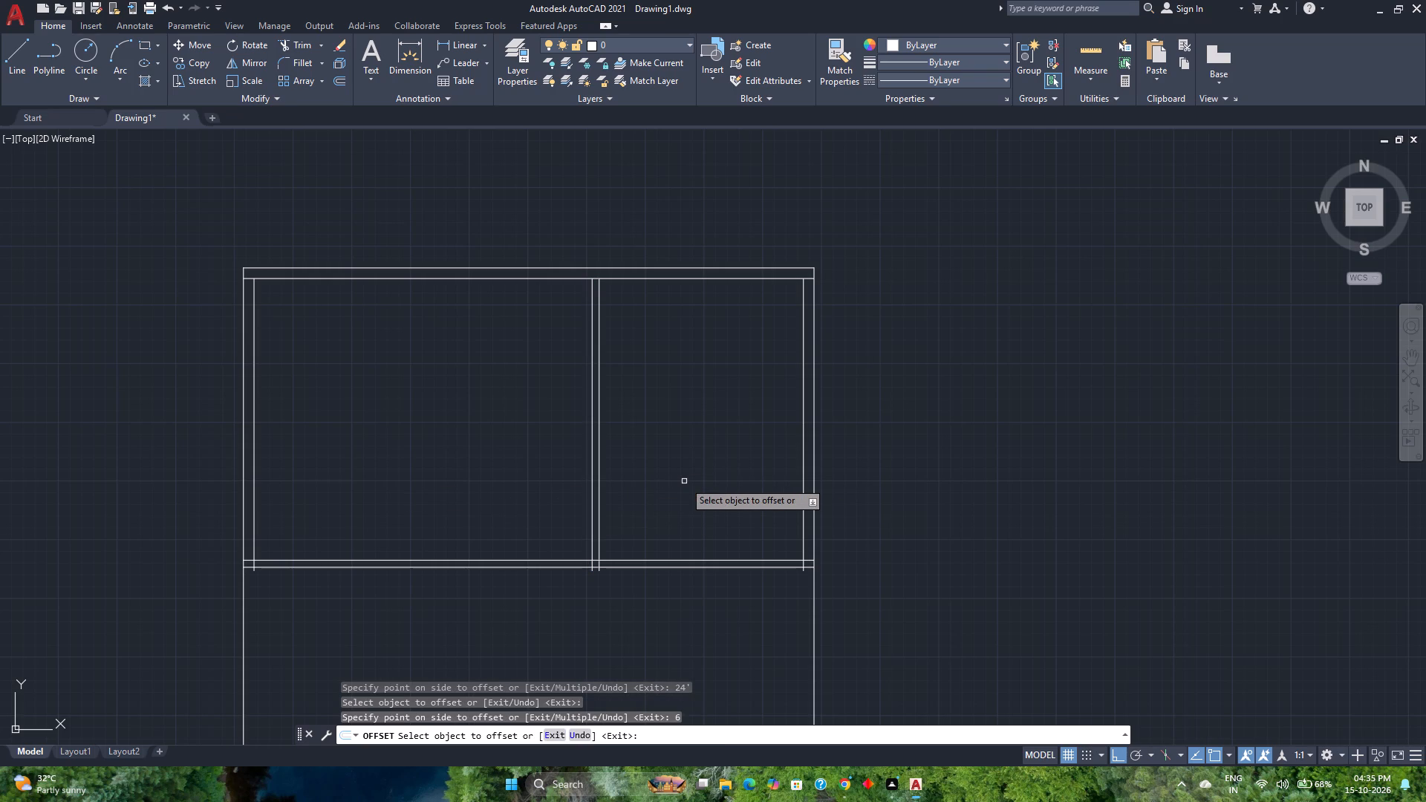
# Measure the width and depth of the second plan's undivided top room.
pyautogui.scroll(-4, 678, 489)
pyautogui.scroll(2, 473, 499)
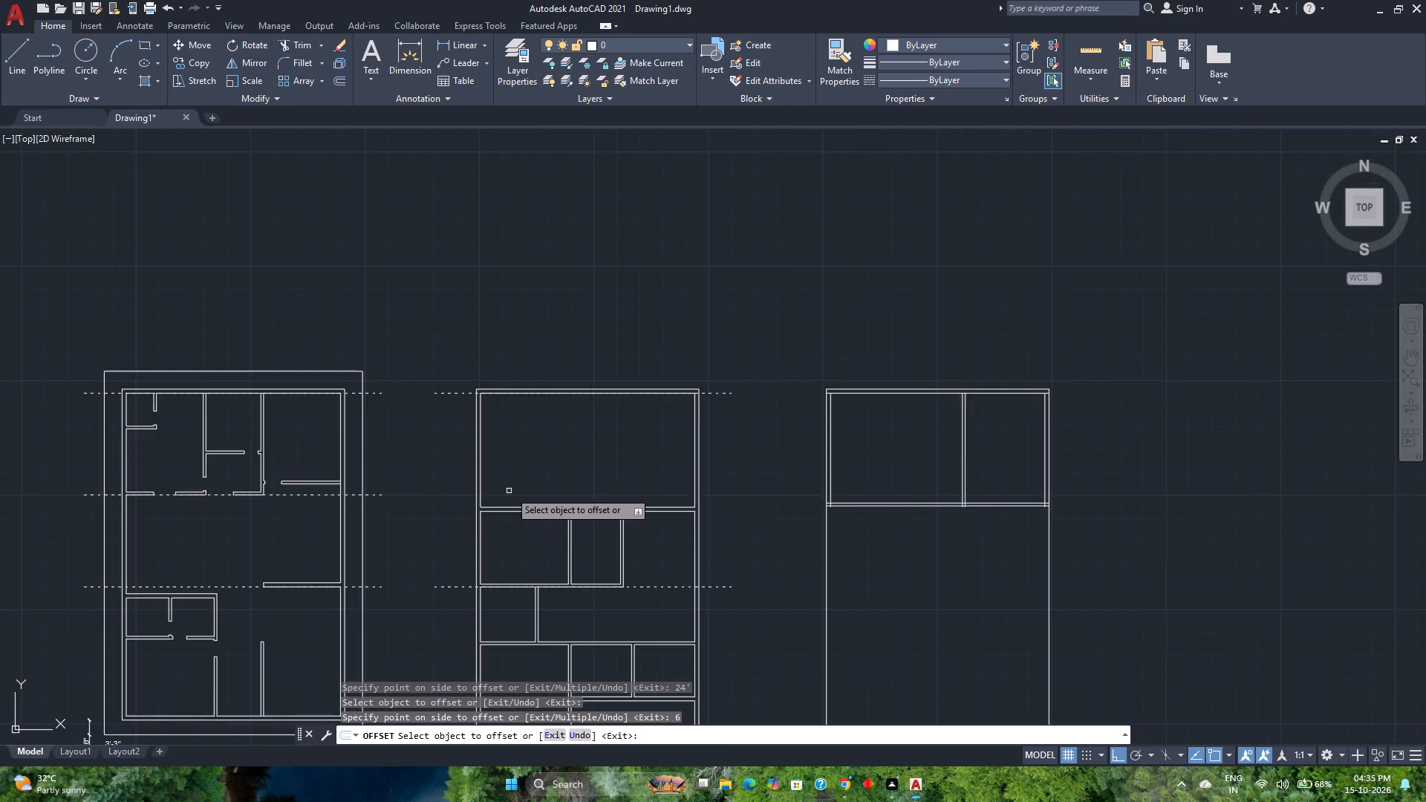
pyautogui.scroll(2, 510, 491)
pyautogui.moveTo(570, 479); pyautogui.dragTo(515, 512, button='middle')
pyautogui.click(1089, 46)
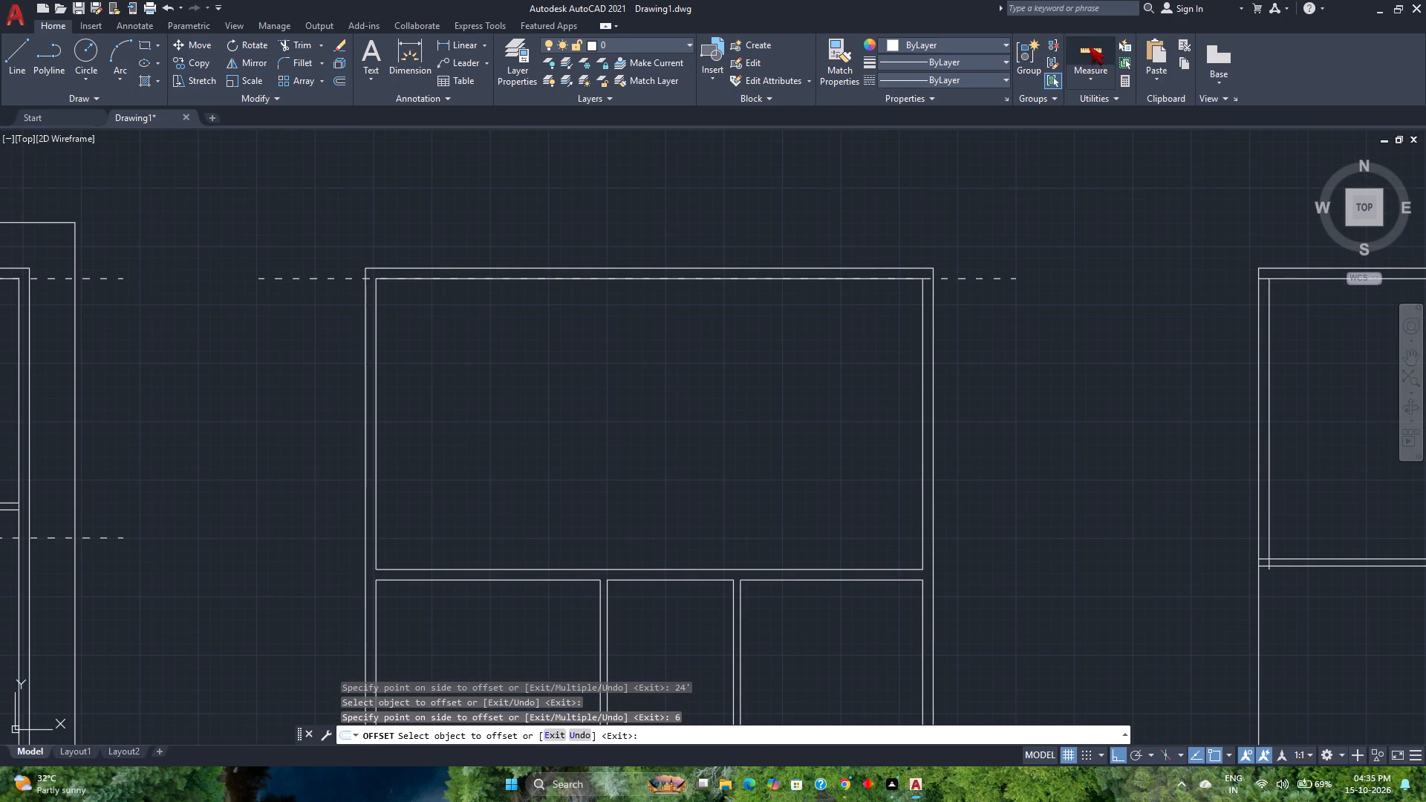
pyautogui.scroll(-1, 698, 417)
pyautogui.moveTo(698, 416); pyautogui.dragTo(623, 407, button='middle')
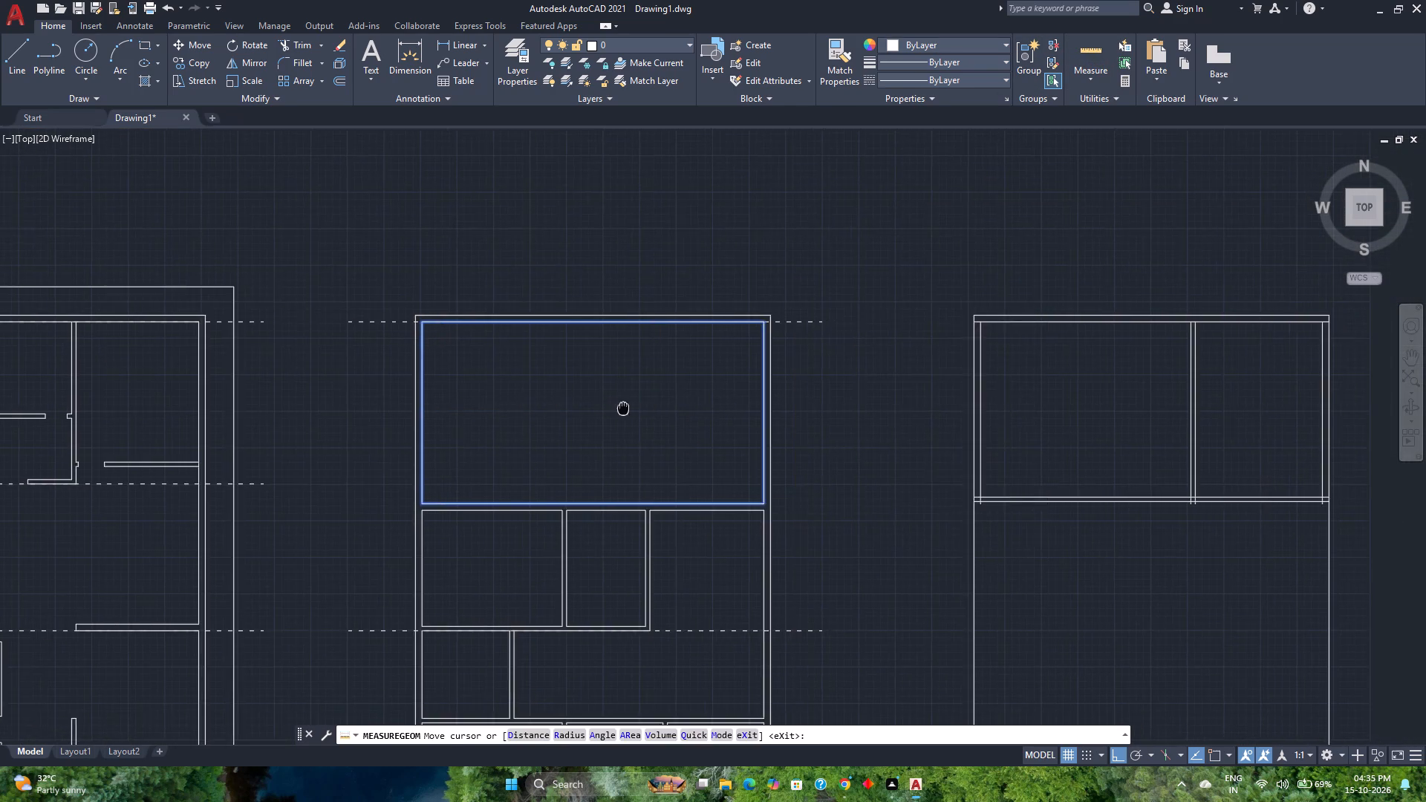
pyautogui.scroll(-1, 623, 407)
pyautogui.scroll(2, 648, 420)
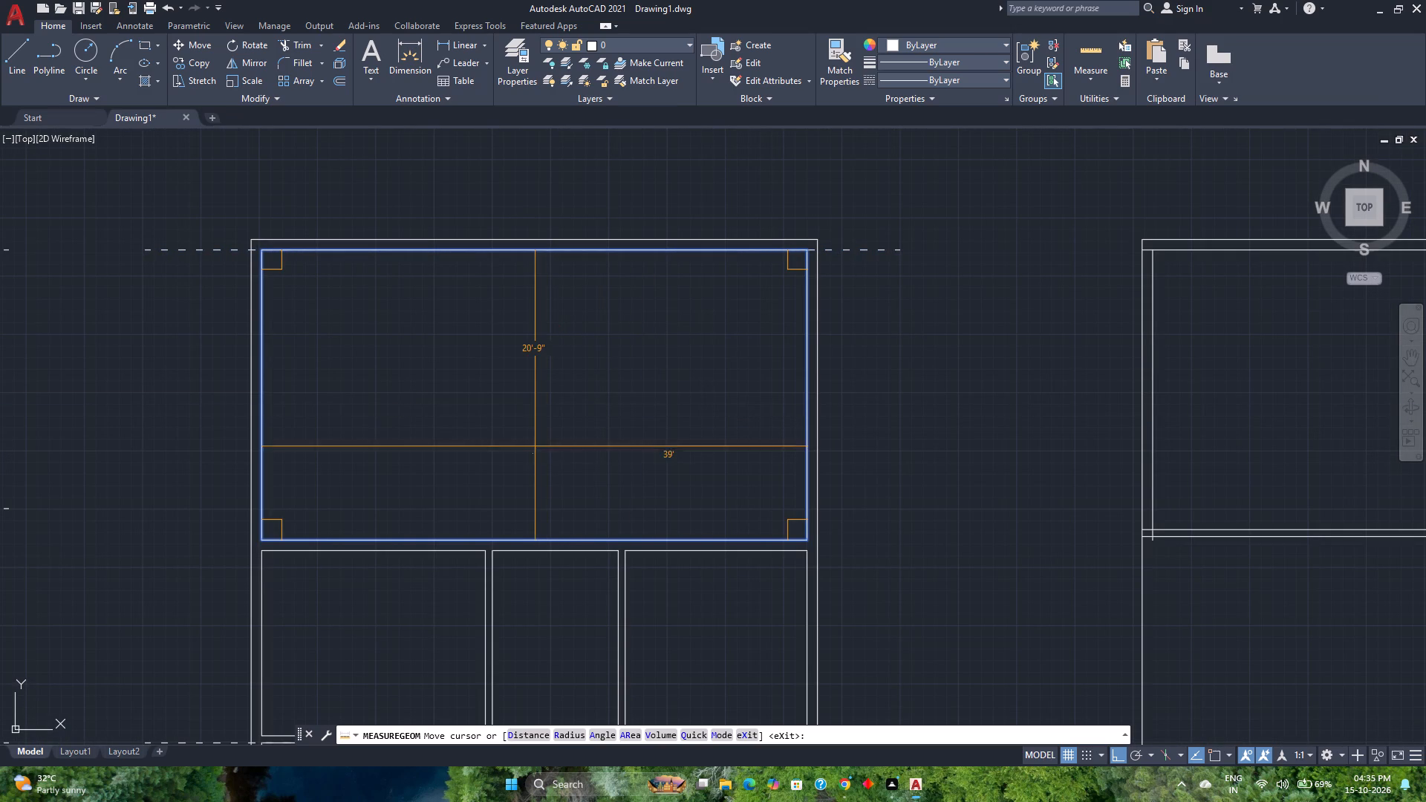
pyautogui.scroll(-2, 533, 454)
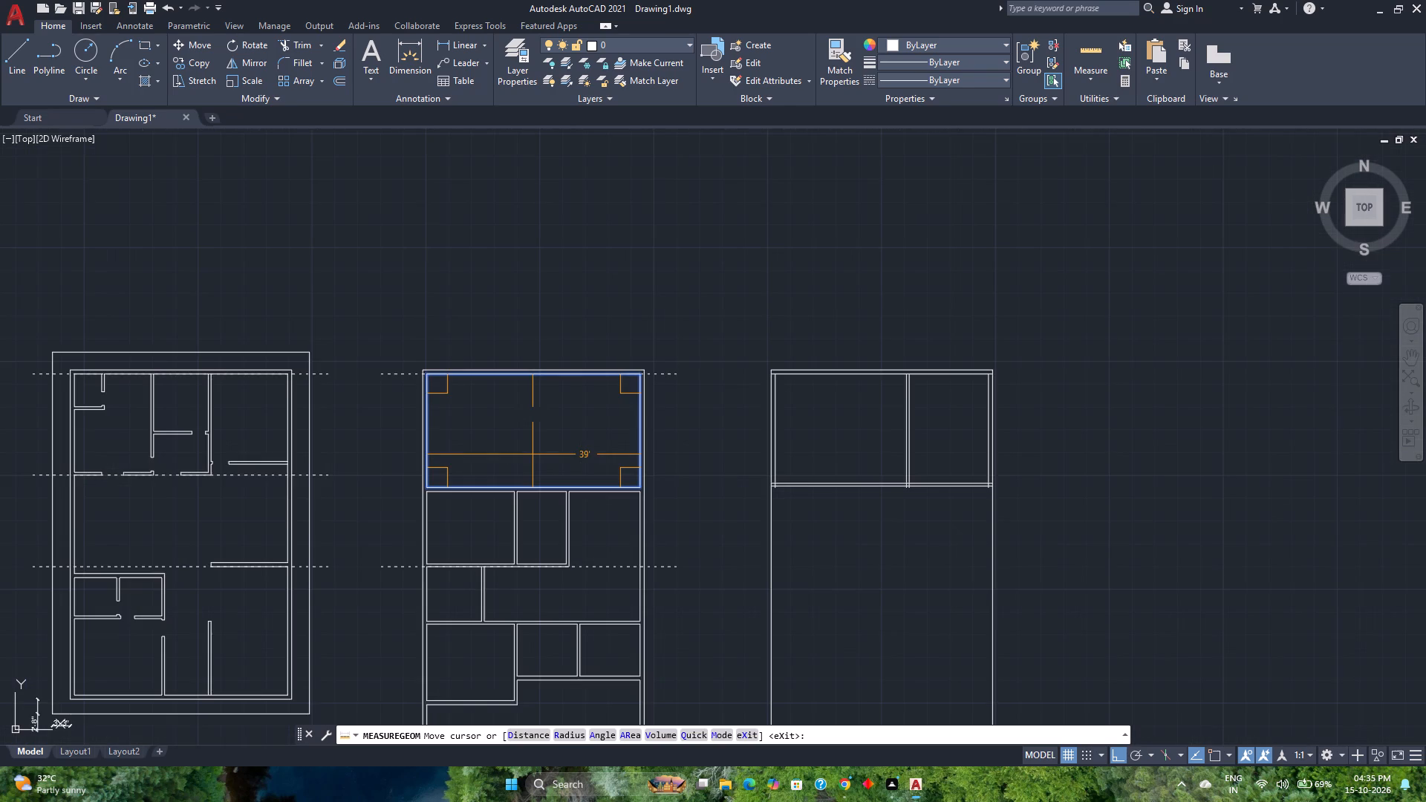
pyautogui.scroll(1, 533, 454)
pyautogui.press('Escape')
pyautogui.scroll(-1, 533, 454)
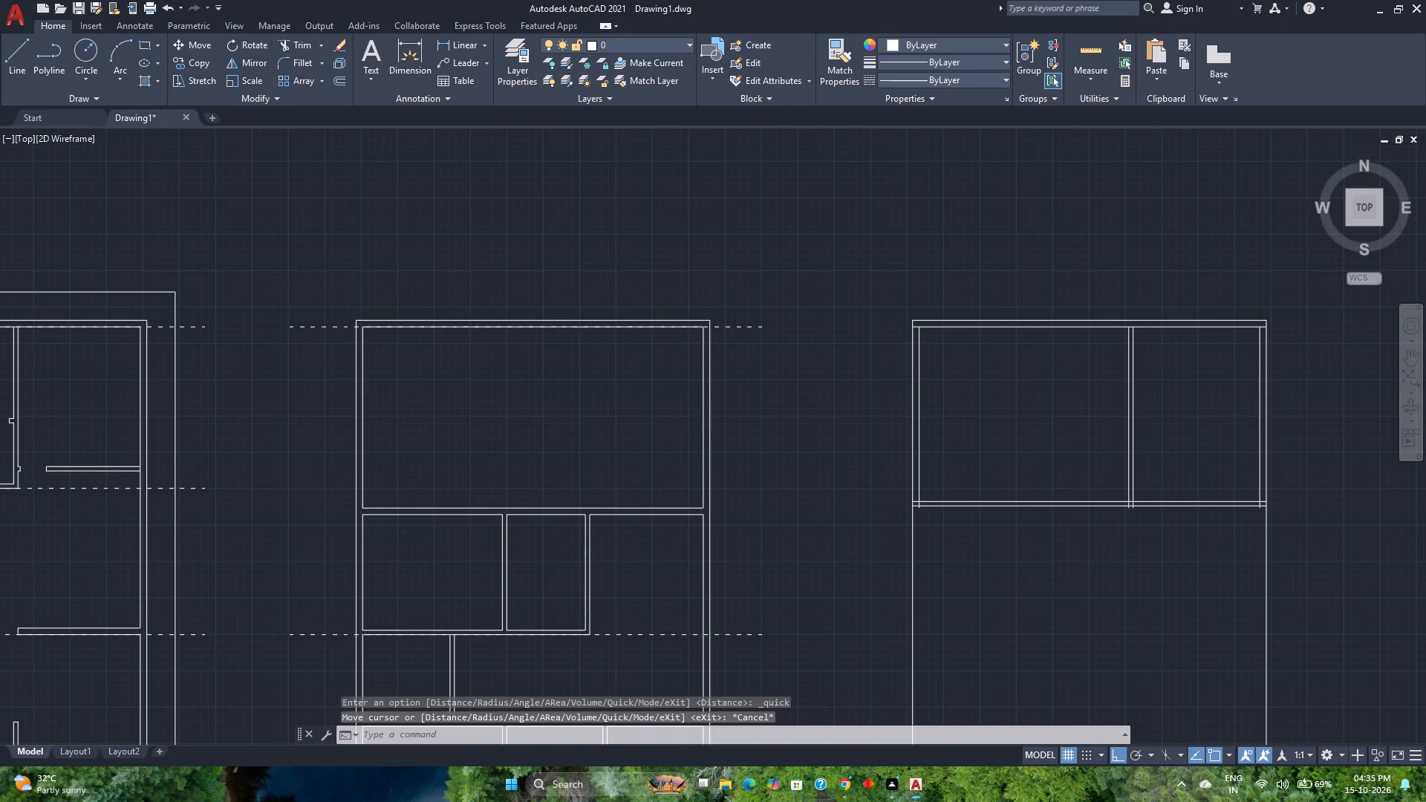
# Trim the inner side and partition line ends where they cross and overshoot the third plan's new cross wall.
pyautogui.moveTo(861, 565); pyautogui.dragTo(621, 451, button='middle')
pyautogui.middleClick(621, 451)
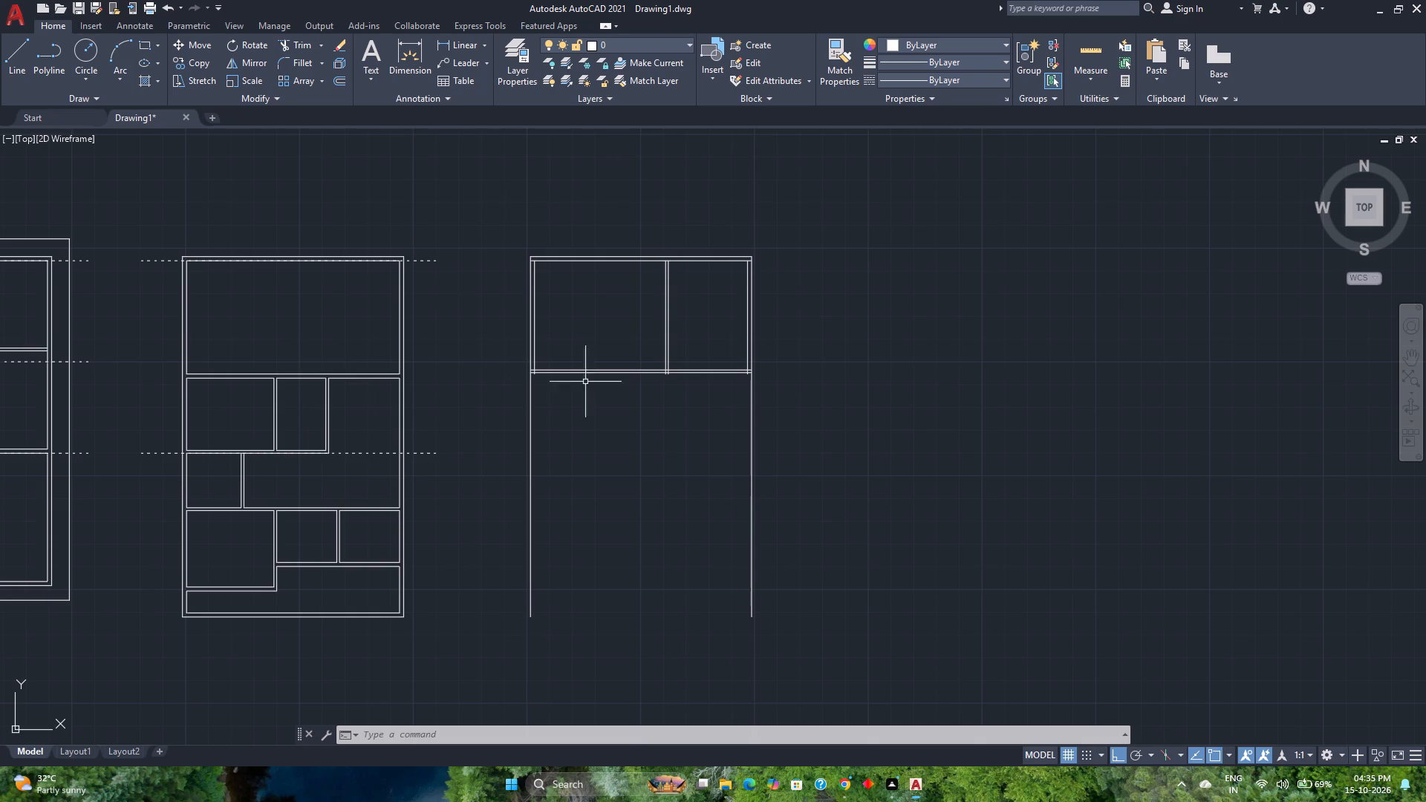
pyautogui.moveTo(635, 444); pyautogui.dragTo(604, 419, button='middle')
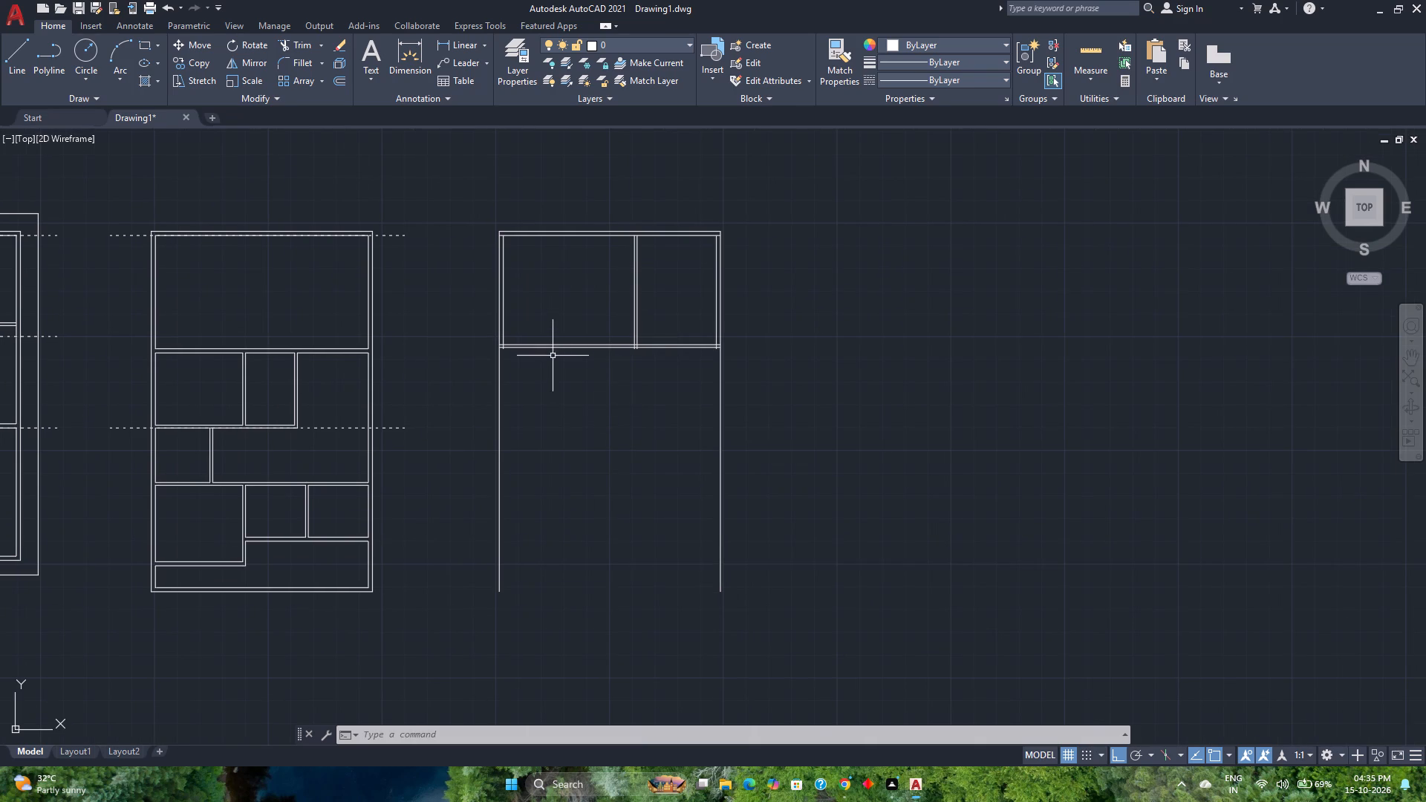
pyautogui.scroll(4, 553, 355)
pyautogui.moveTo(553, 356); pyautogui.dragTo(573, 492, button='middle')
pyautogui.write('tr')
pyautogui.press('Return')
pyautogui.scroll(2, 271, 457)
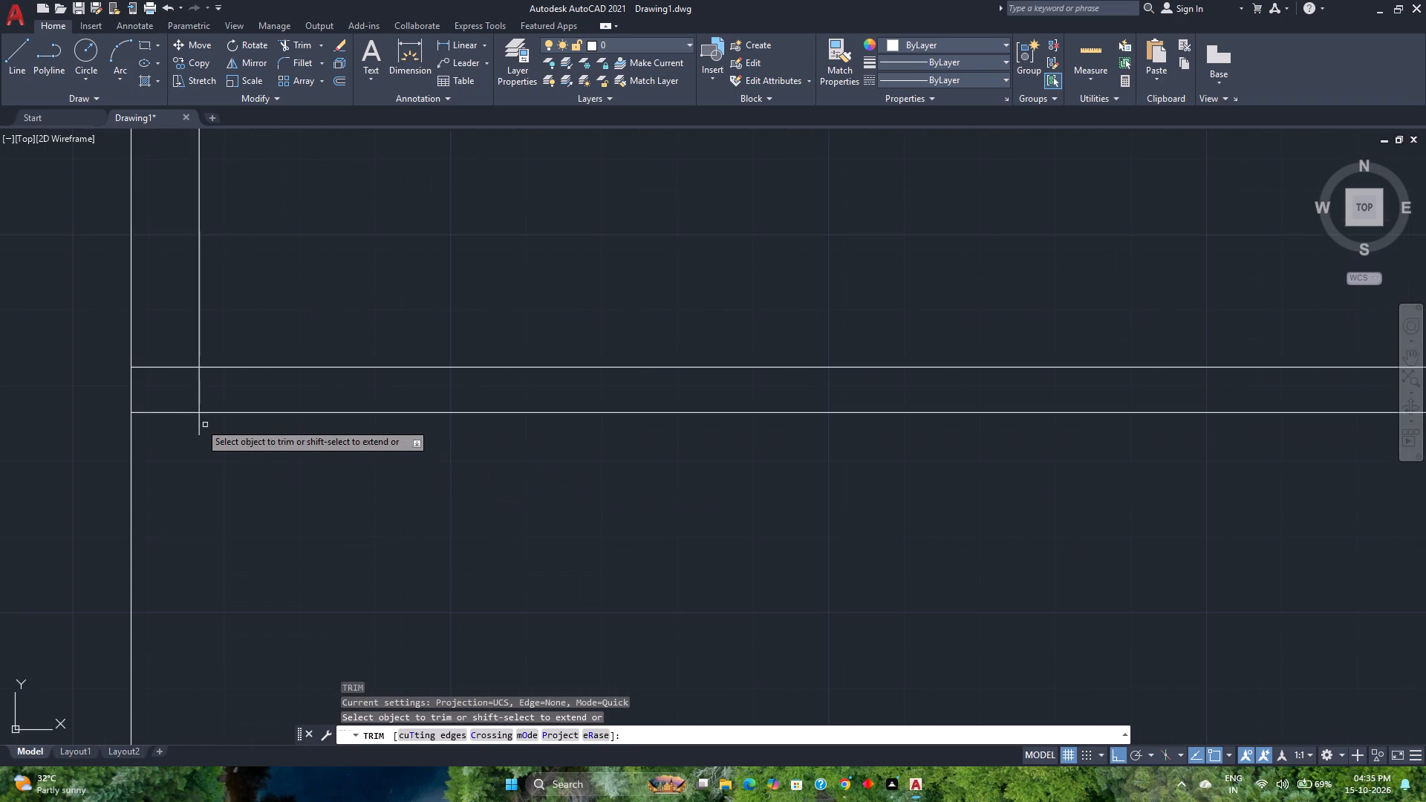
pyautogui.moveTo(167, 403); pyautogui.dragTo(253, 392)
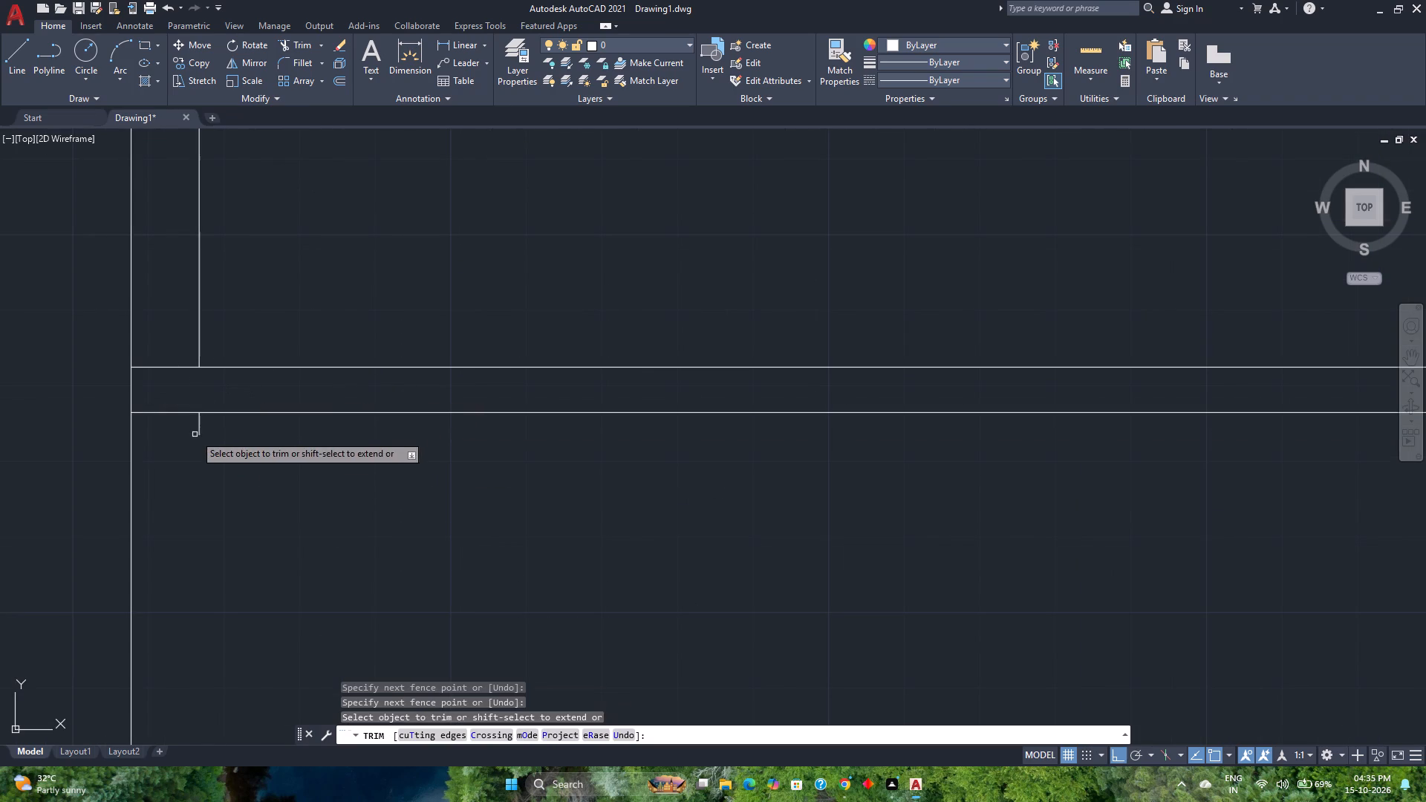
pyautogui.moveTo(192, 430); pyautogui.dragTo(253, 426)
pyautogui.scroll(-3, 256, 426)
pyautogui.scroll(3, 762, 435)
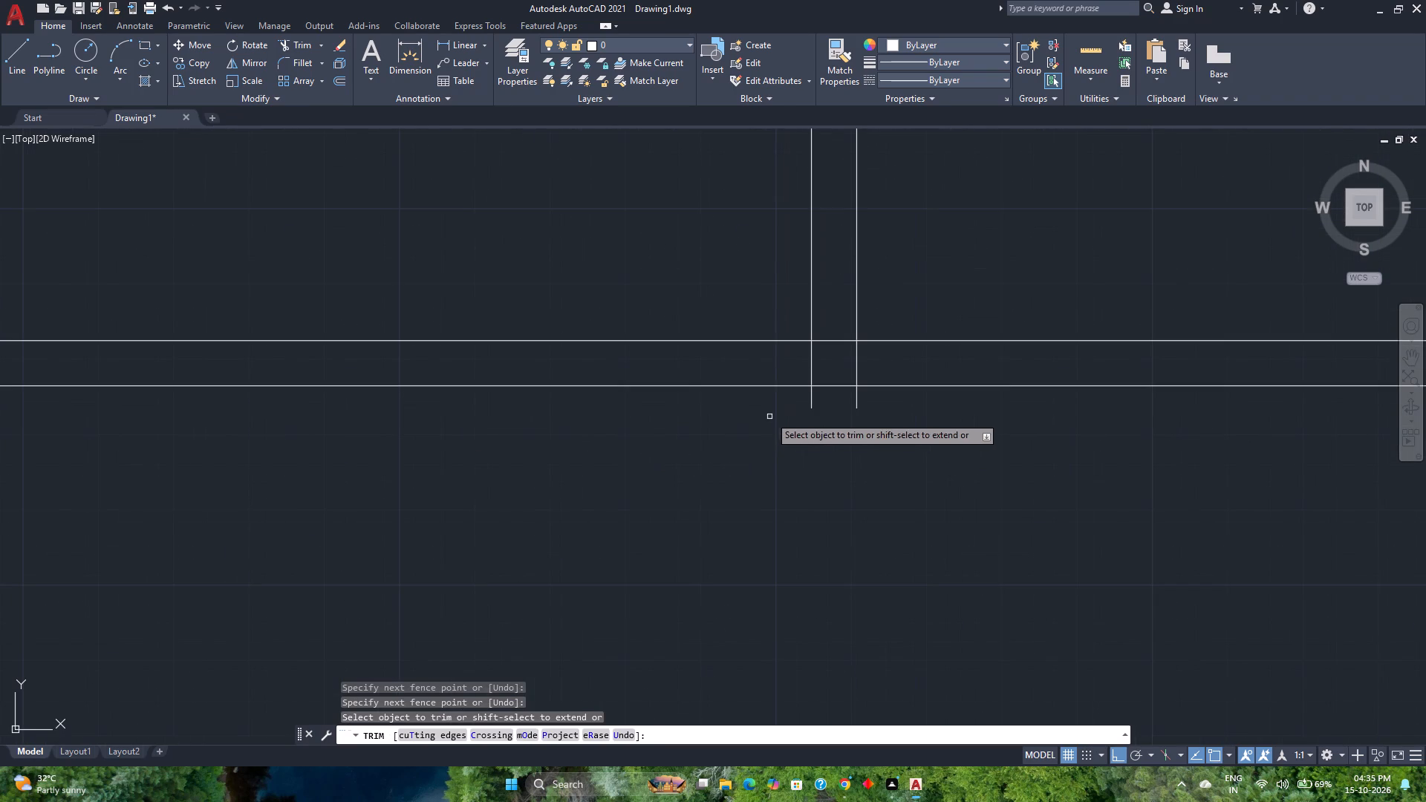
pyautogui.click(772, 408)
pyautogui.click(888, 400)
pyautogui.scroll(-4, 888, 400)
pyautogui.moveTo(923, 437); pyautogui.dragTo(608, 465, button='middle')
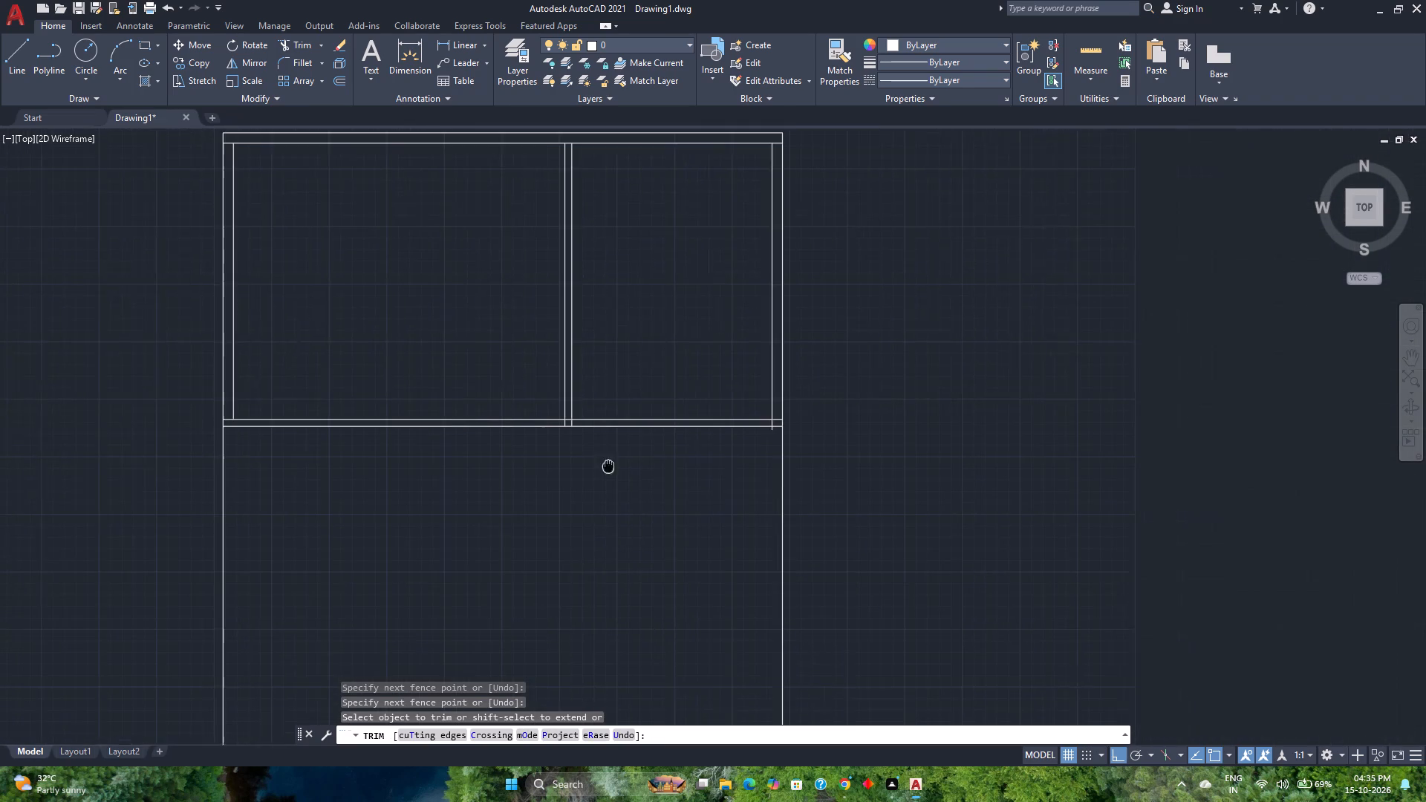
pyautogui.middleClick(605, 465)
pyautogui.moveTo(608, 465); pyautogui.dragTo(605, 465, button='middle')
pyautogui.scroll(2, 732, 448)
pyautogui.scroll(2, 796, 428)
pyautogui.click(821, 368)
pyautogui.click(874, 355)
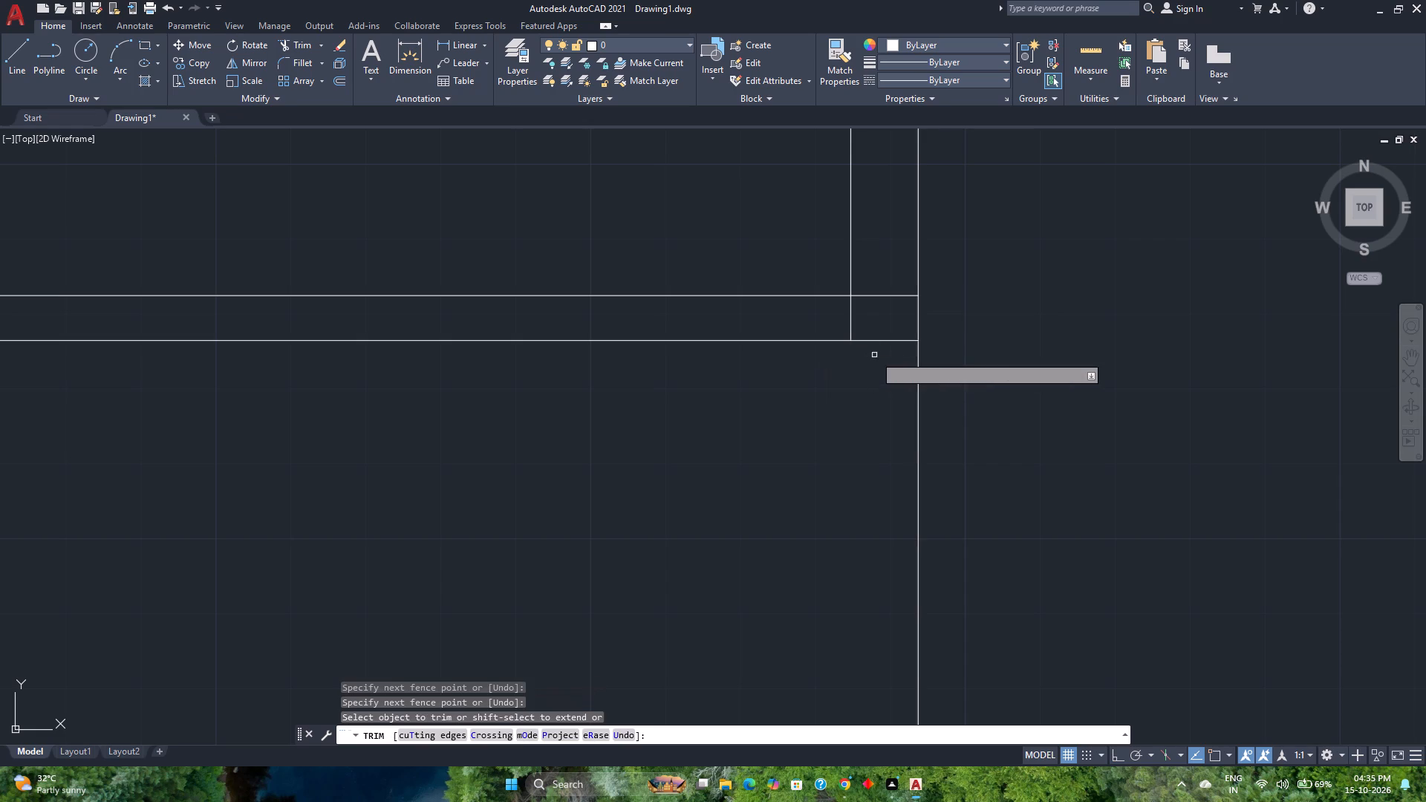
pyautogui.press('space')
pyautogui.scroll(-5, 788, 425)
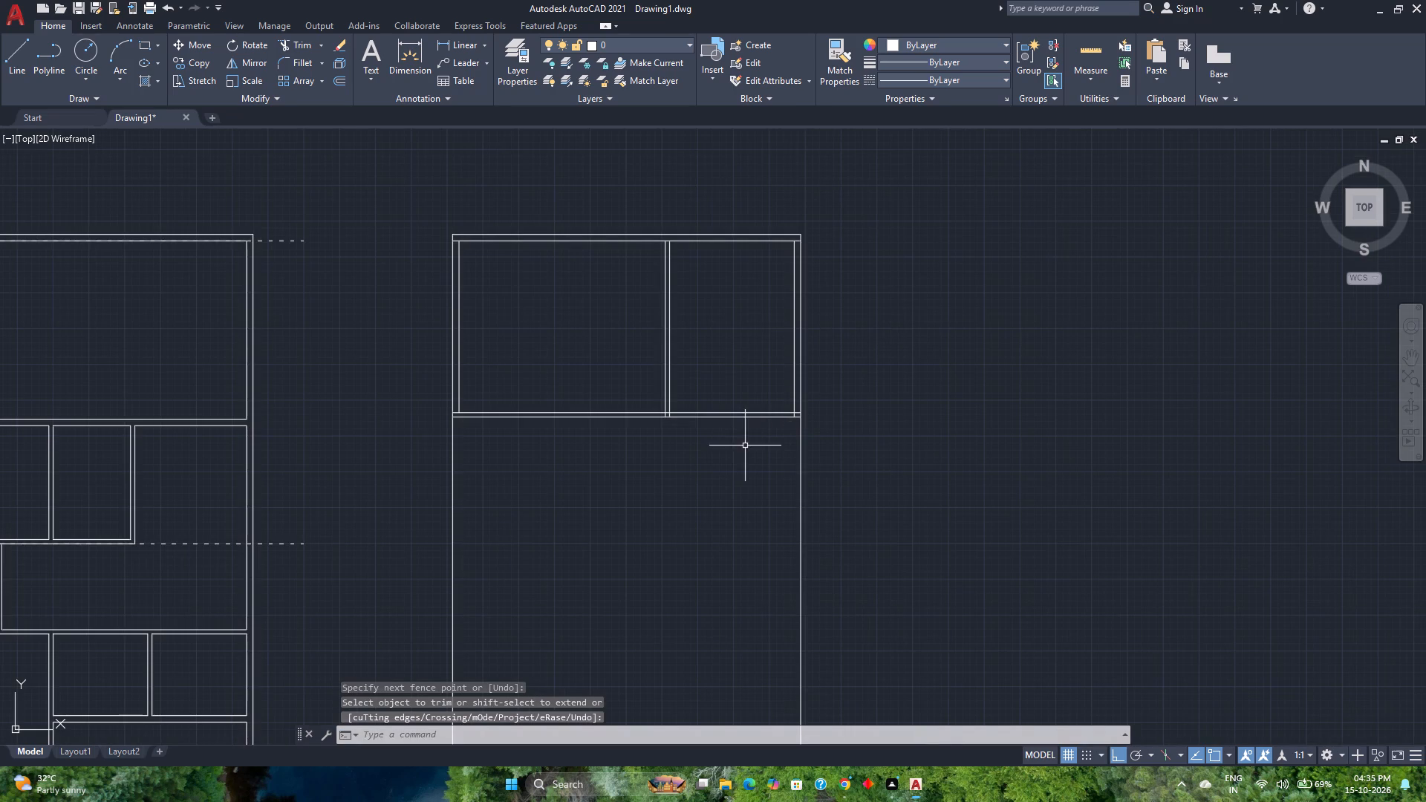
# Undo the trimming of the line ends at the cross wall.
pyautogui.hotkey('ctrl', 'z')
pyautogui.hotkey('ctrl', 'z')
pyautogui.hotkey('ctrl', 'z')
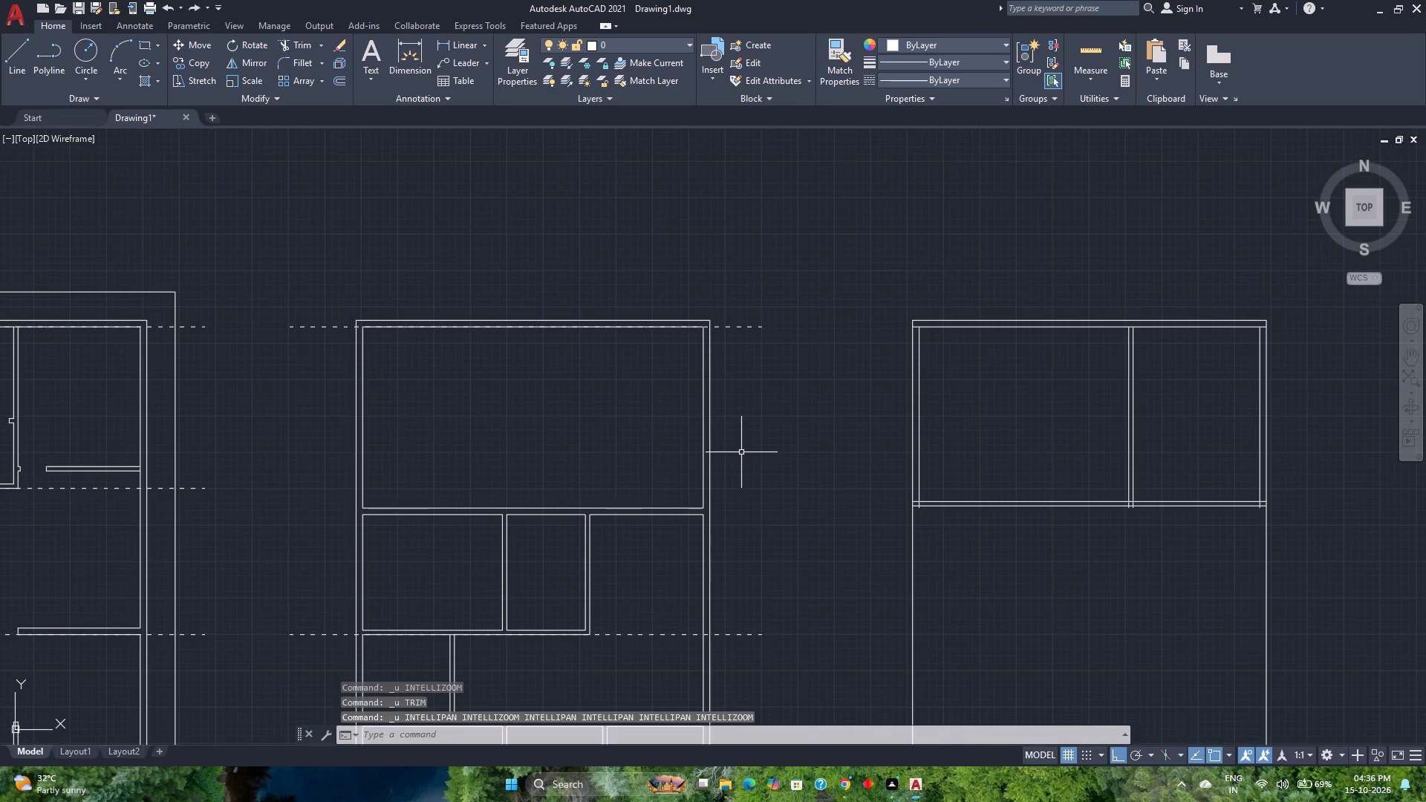
# Stretch the third plan's left inner side line down level with the bottom end of the left outer side line.
pyautogui.moveTo(851, 481); pyautogui.dragTo(629, 402, button='middle')
pyautogui.middleClick(628, 402)
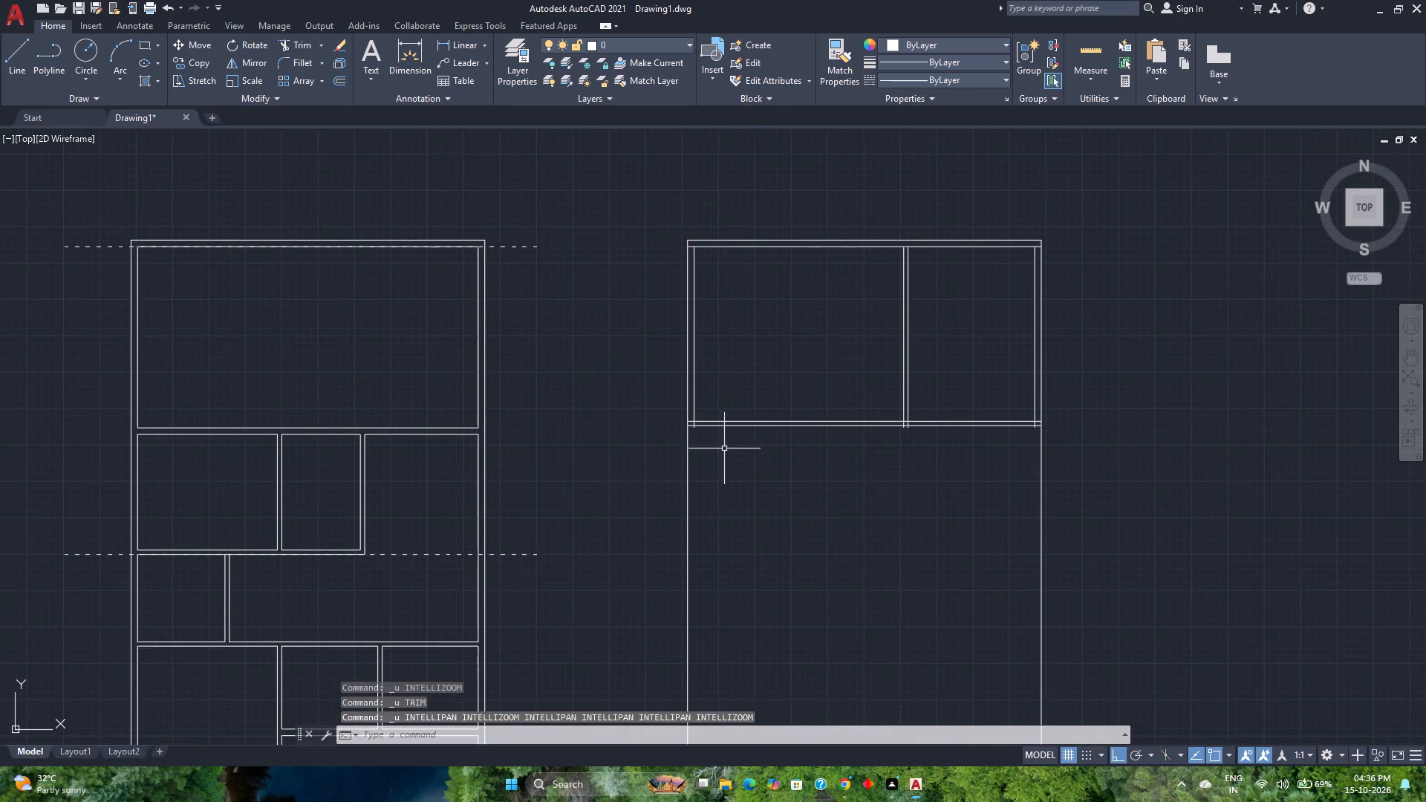
pyautogui.scroll(2, 725, 449)
pyautogui.click(646, 354)
pyautogui.scroll(-2, 748, 538)
pyautogui.moveTo(742, 538); pyautogui.dragTo(694, 452, button='middle')
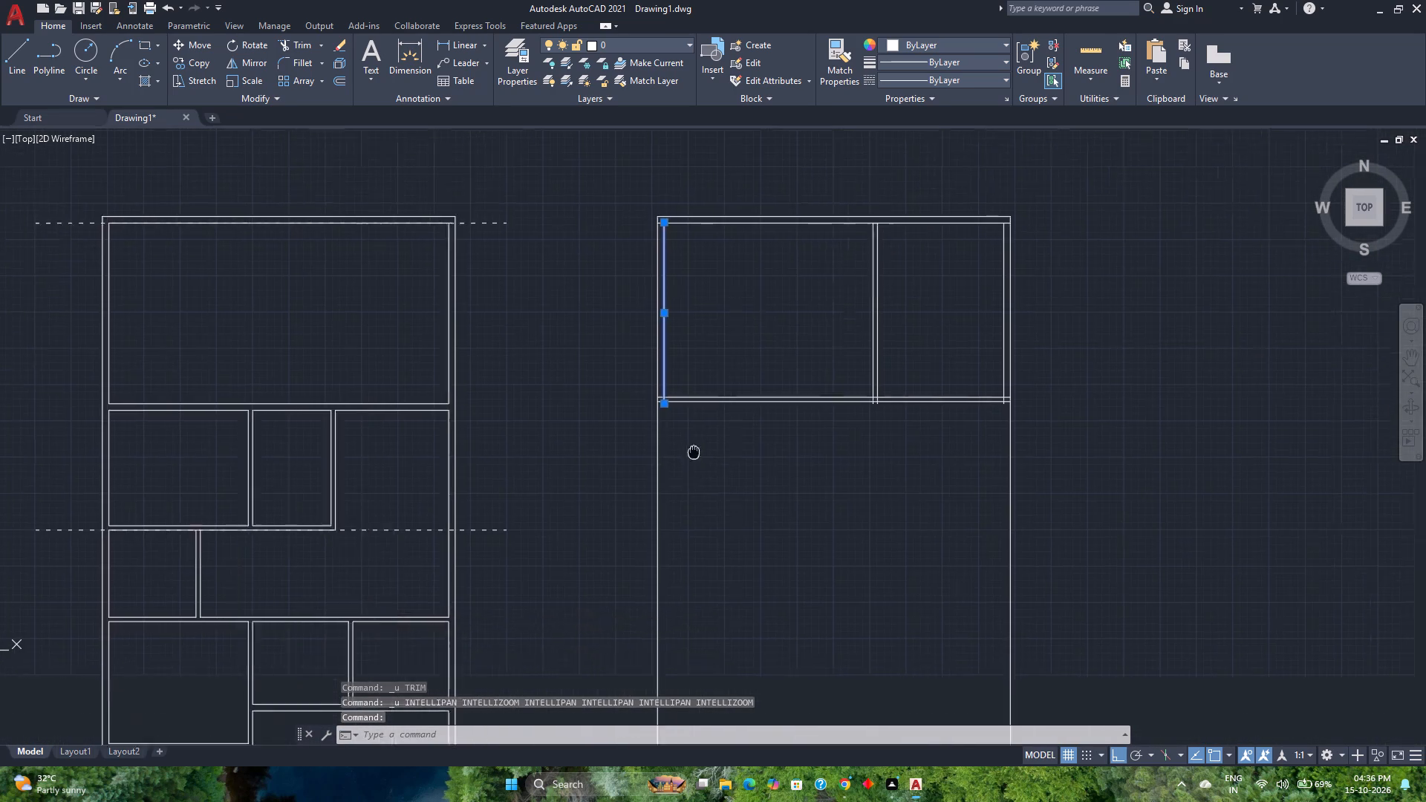
pyautogui.moveTo(694, 452); pyautogui.dragTo(674, 411, button='middle')
pyautogui.scroll(-1, 665, 385)
pyautogui.scroll(2, 641, 407)
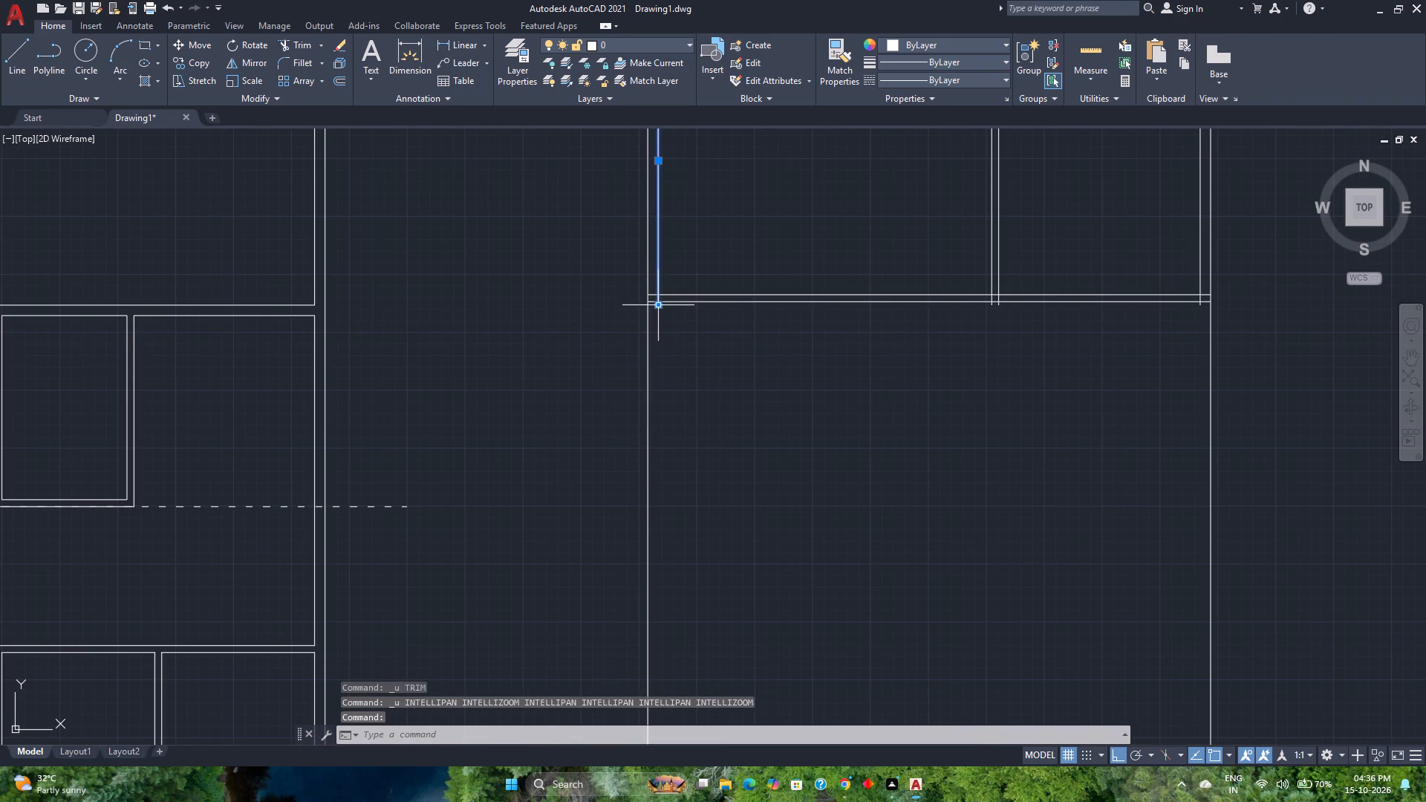
pyautogui.click(658, 306)
pyautogui.scroll(-3, 701, 469)
pyautogui.scroll(3, 694, 578)
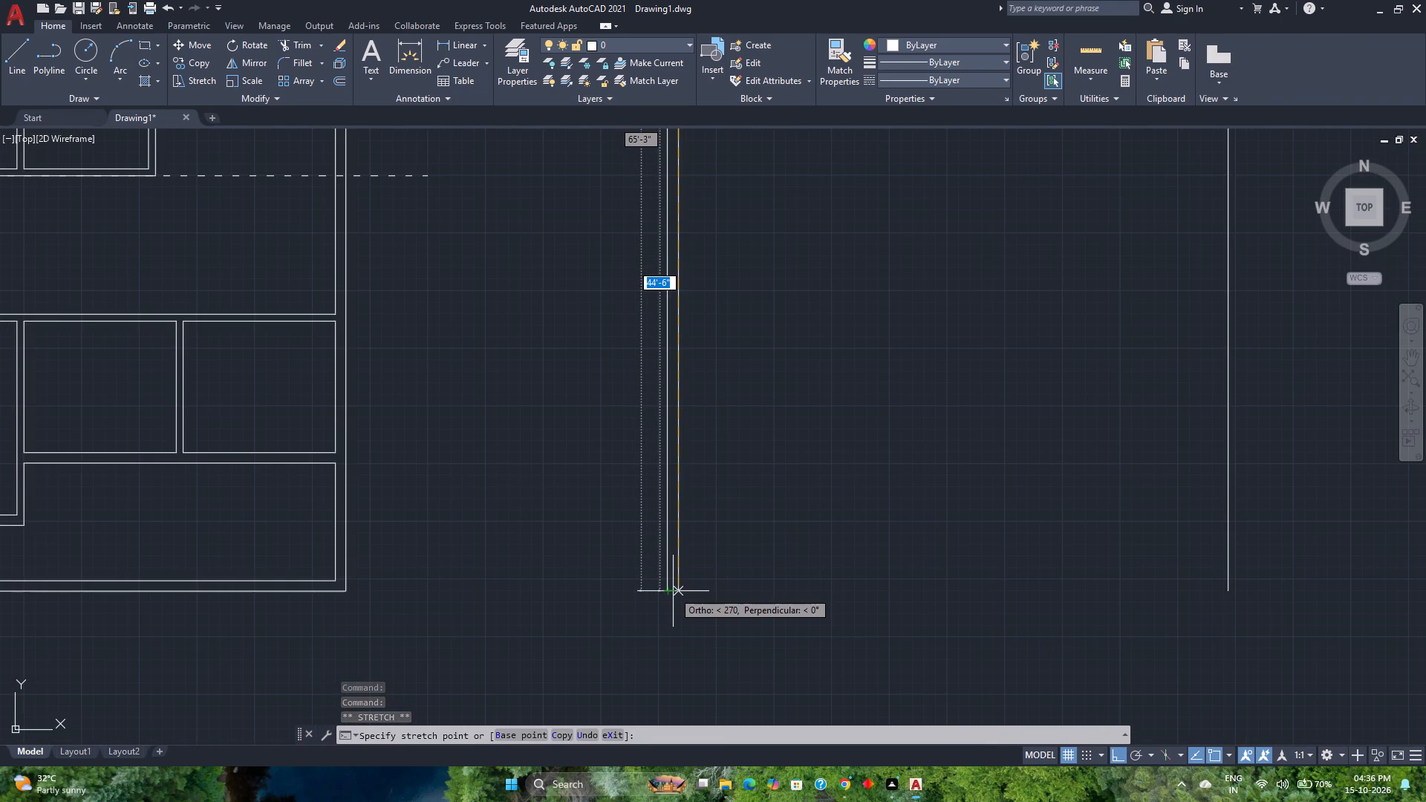
pyautogui.click(677, 591)
# Stretch the third plan's right inner side line down level with the bottom end of the right outer side line.
pyautogui.moveTo(852, 536); pyautogui.dragTo(605, 645, button='middle')
pyautogui.scroll(-2, 605, 645)
pyautogui.scroll(1, 739, 413)
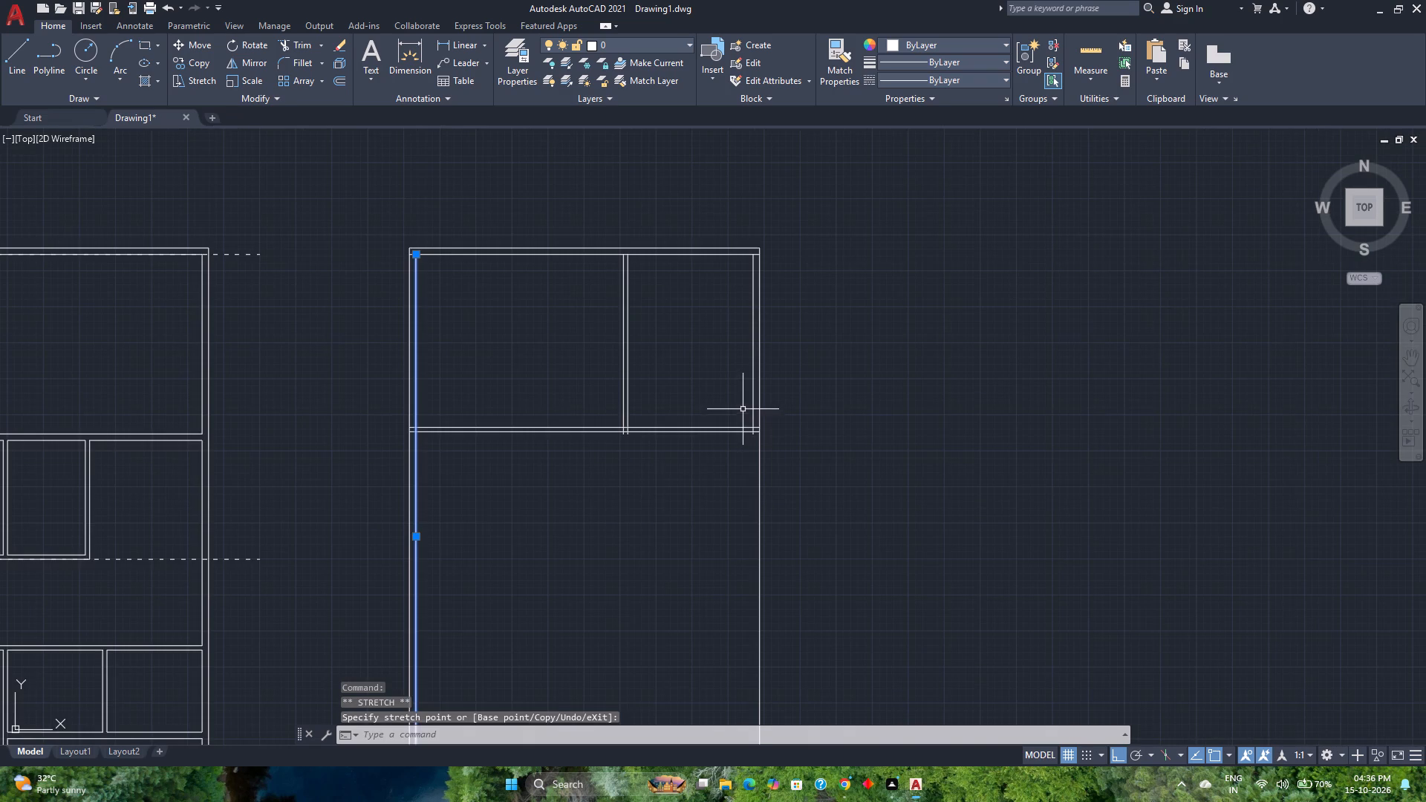
pyautogui.click(752, 402)
pyautogui.moveTo(754, 507); pyautogui.dragTo(721, 415, button='middle')
pyautogui.middleClick(721, 415)
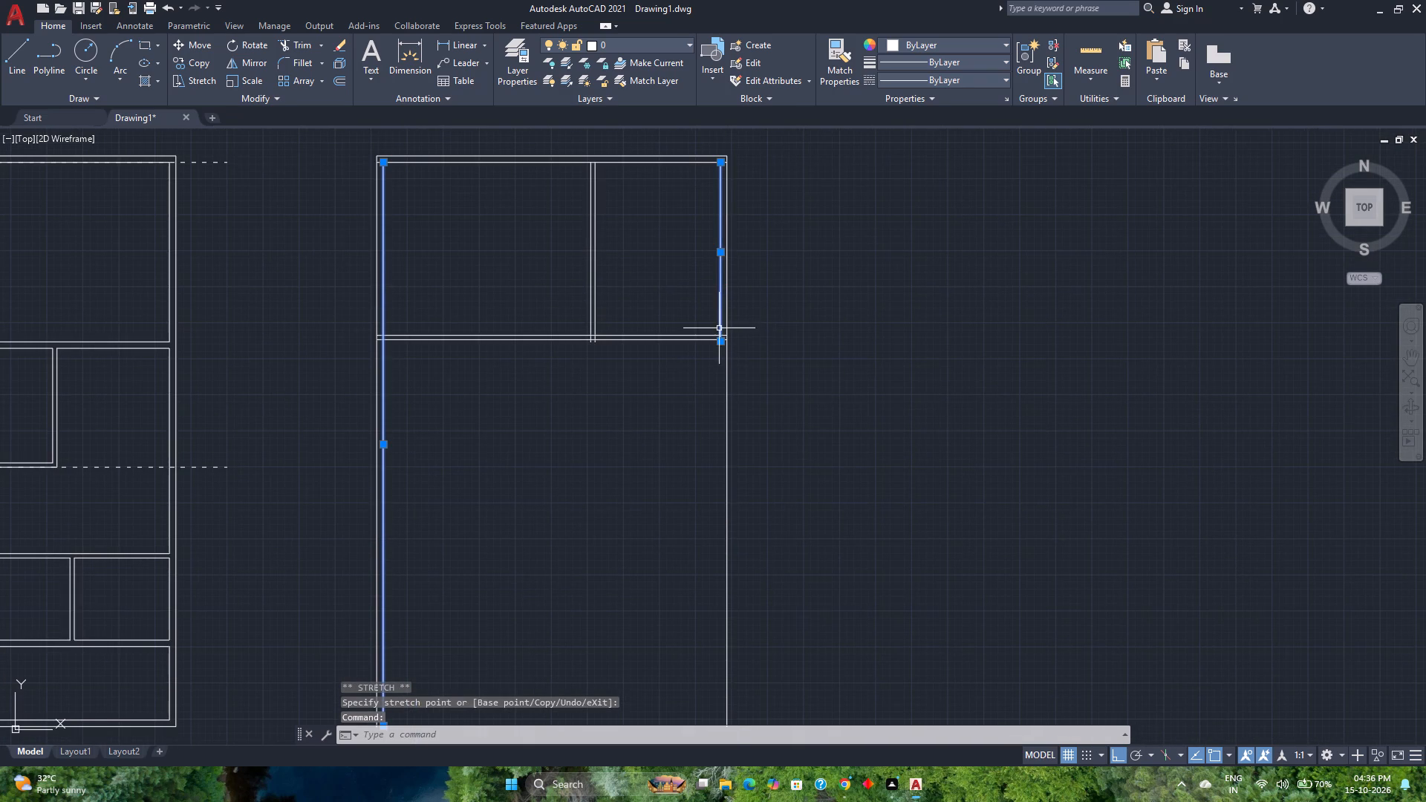
pyautogui.click(717, 341)
pyautogui.moveTo(723, 630); pyautogui.dragTo(685, 437, button='middle')
pyautogui.middleClick(685, 437)
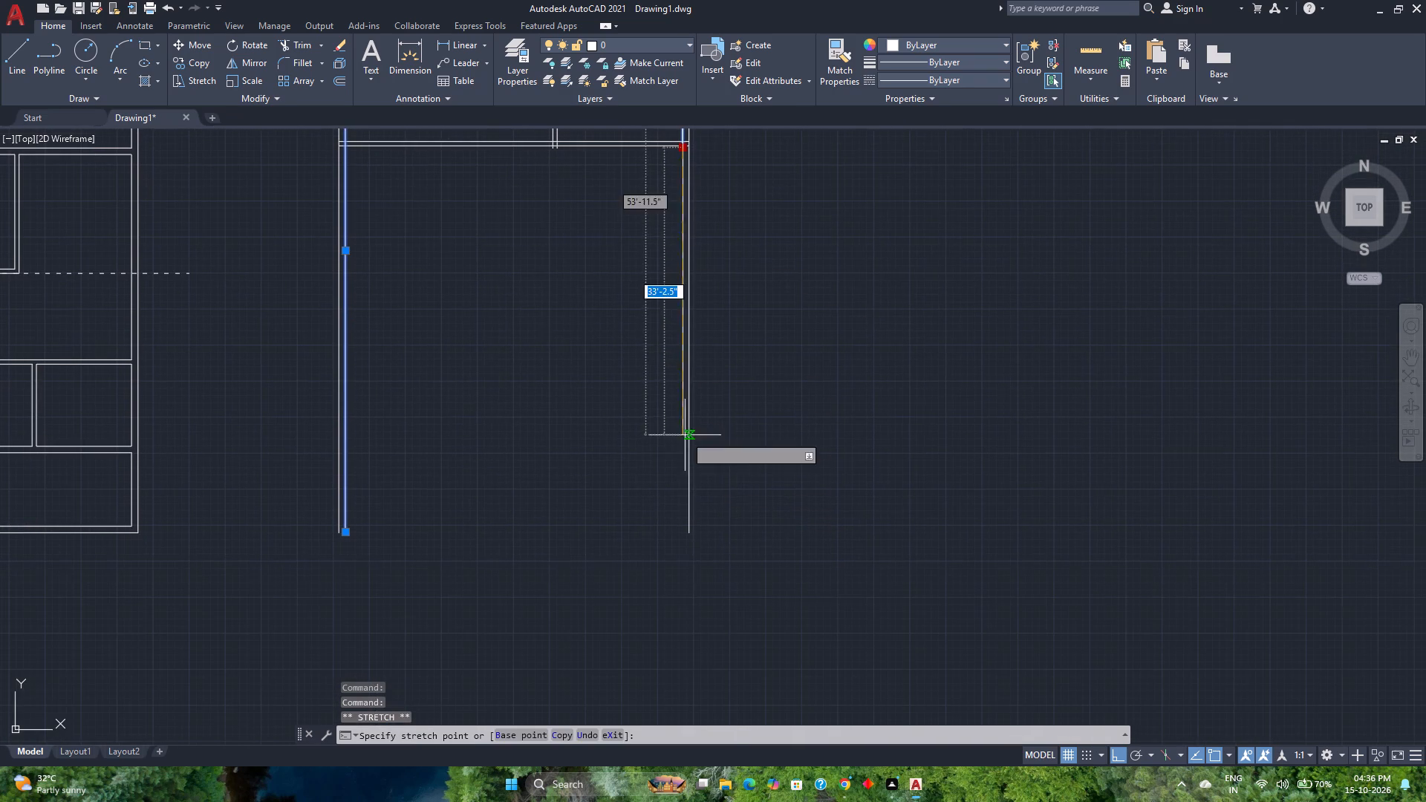
pyautogui.scroll(4, 687, 527)
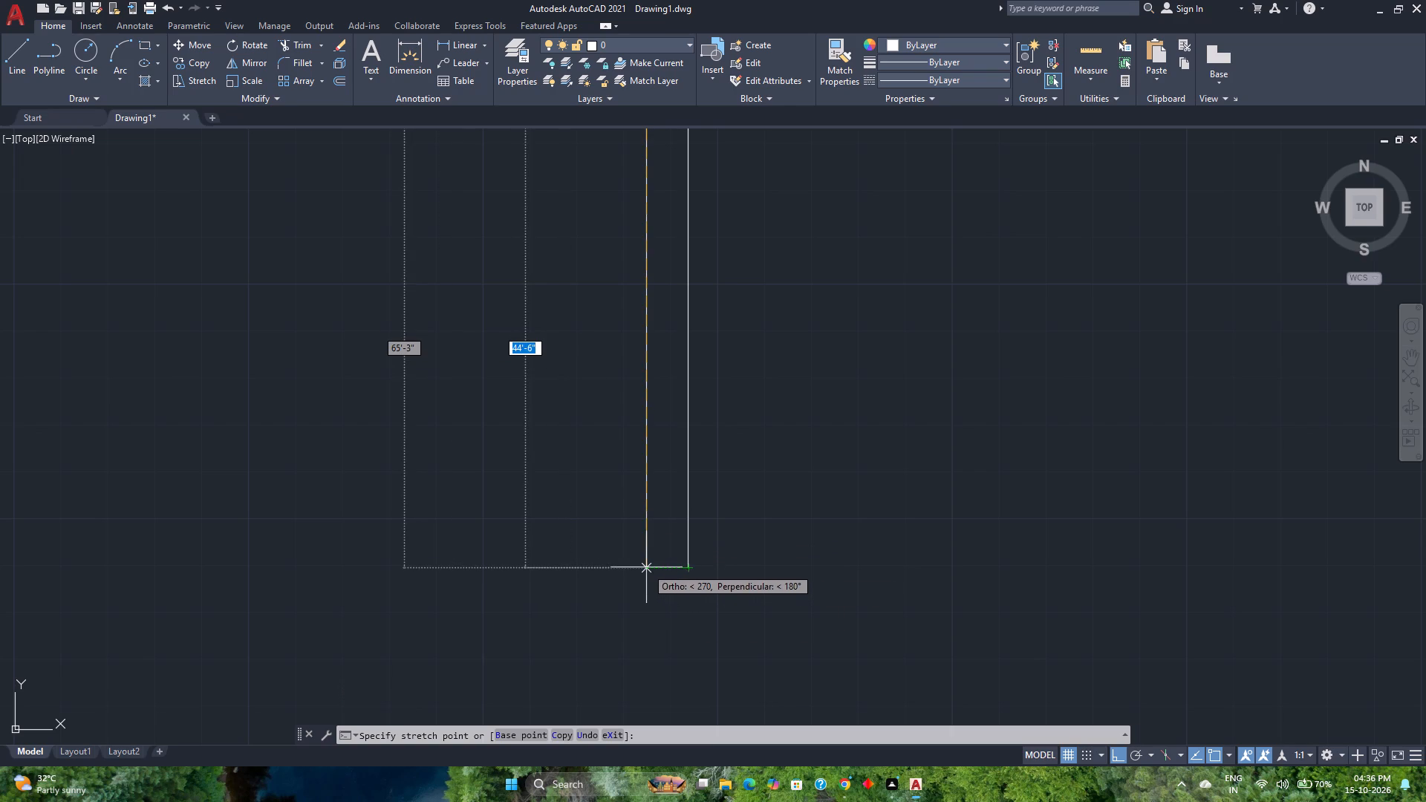
pyautogui.click(646, 567)
pyautogui.press('Escape')
pyautogui.scroll(-4, 639, 561)
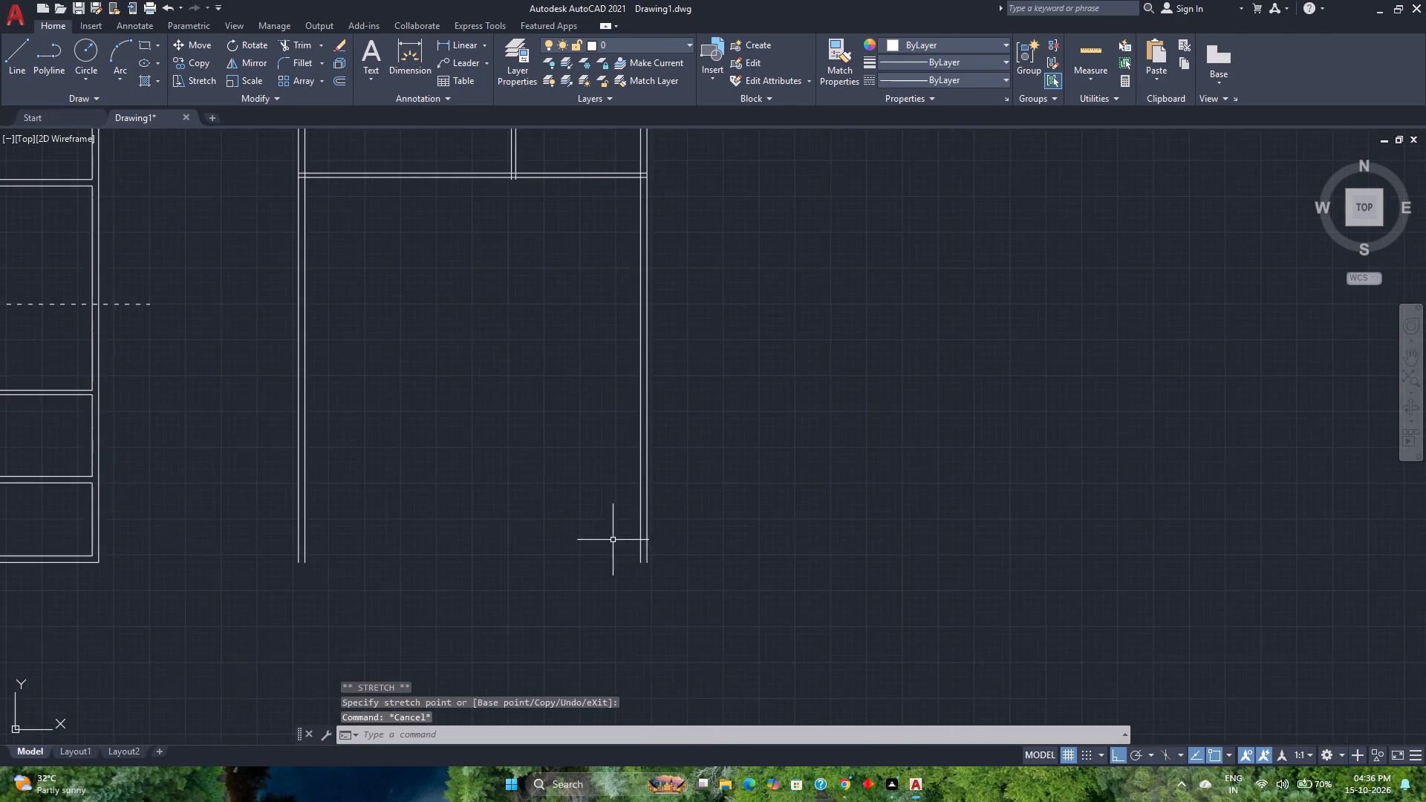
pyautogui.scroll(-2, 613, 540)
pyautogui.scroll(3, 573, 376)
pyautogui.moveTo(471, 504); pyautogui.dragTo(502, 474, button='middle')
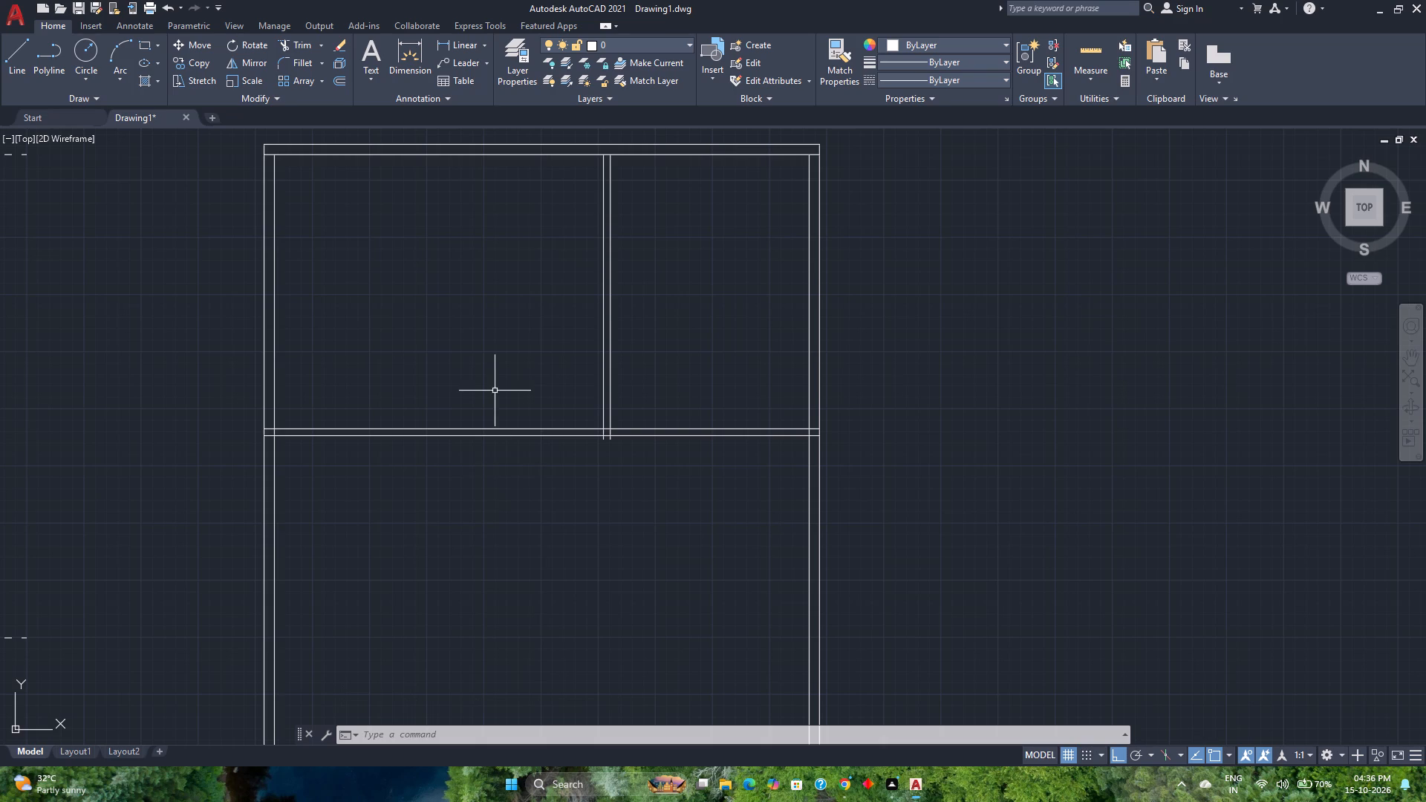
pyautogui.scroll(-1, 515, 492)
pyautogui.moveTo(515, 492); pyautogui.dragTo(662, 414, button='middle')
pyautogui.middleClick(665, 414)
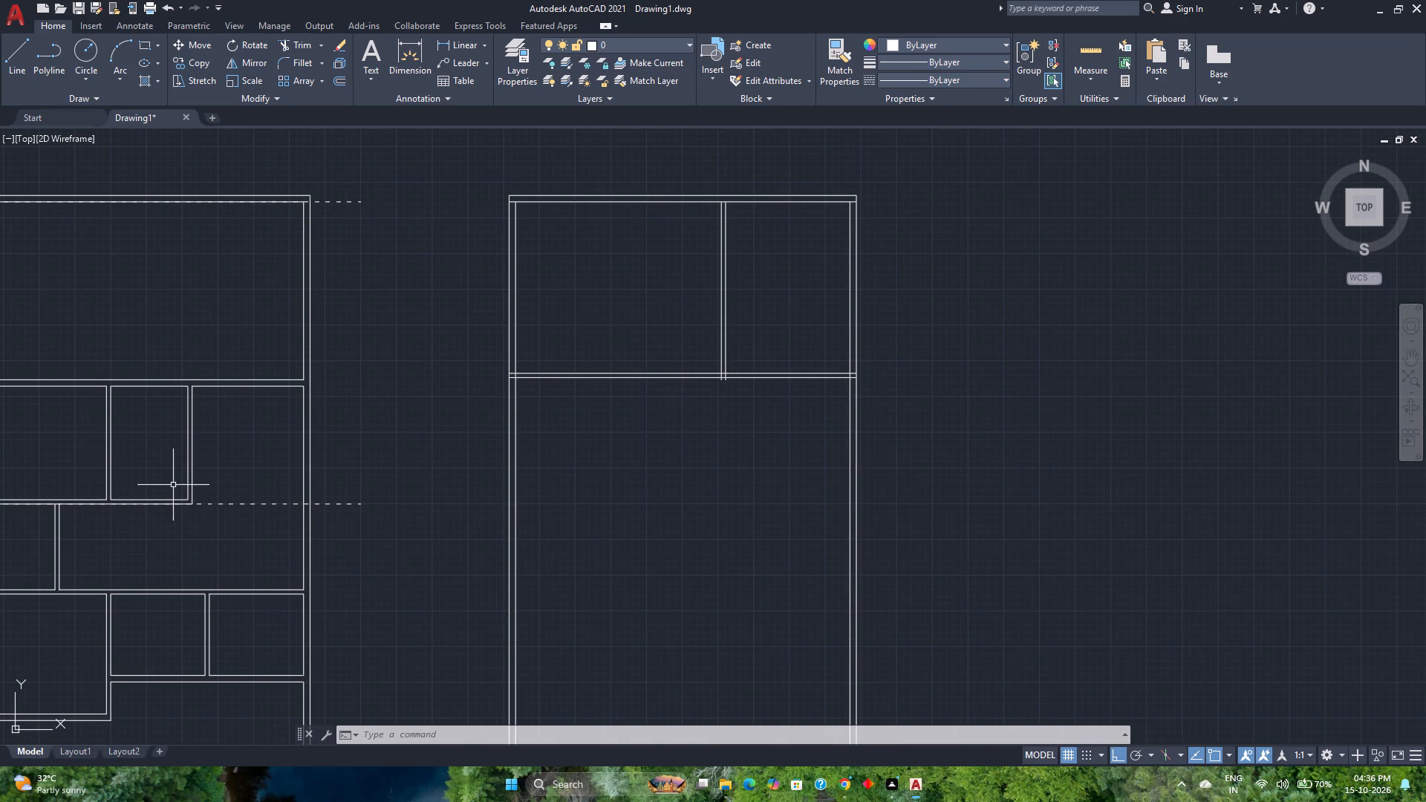
# Copy the first plan's upper-middle dashed reference line to the second plan, from outer top-left corner to matching corner.
pyautogui.moveTo(250, 415); pyautogui.dragTo(614, 353, button='middle')
pyautogui.scroll(-2, 557, 427)
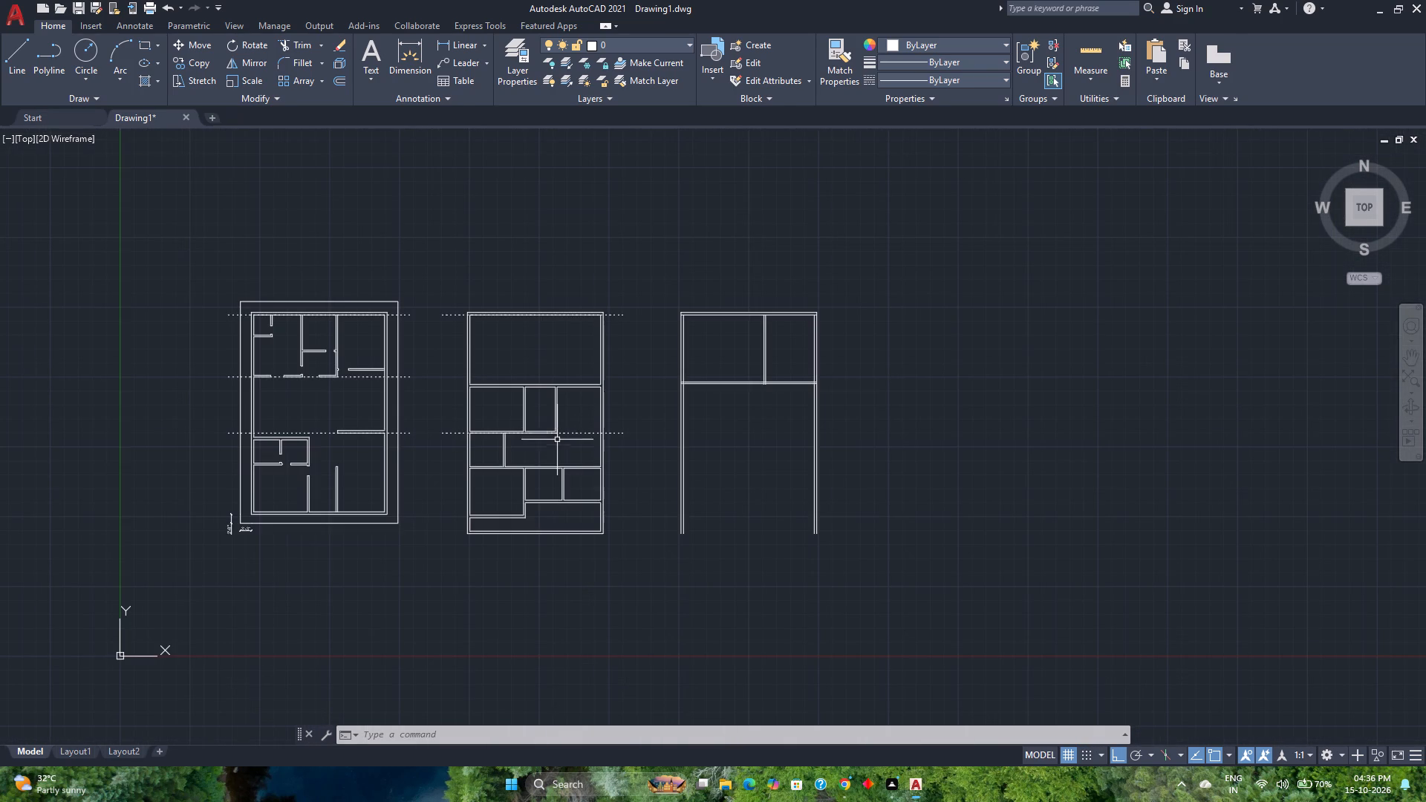
pyautogui.scroll(1, 553, 441)
pyautogui.moveTo(553, 441); pyautogui.dragTo(475, 447, button='middle')
pyautogui.middleClick(475, 447)
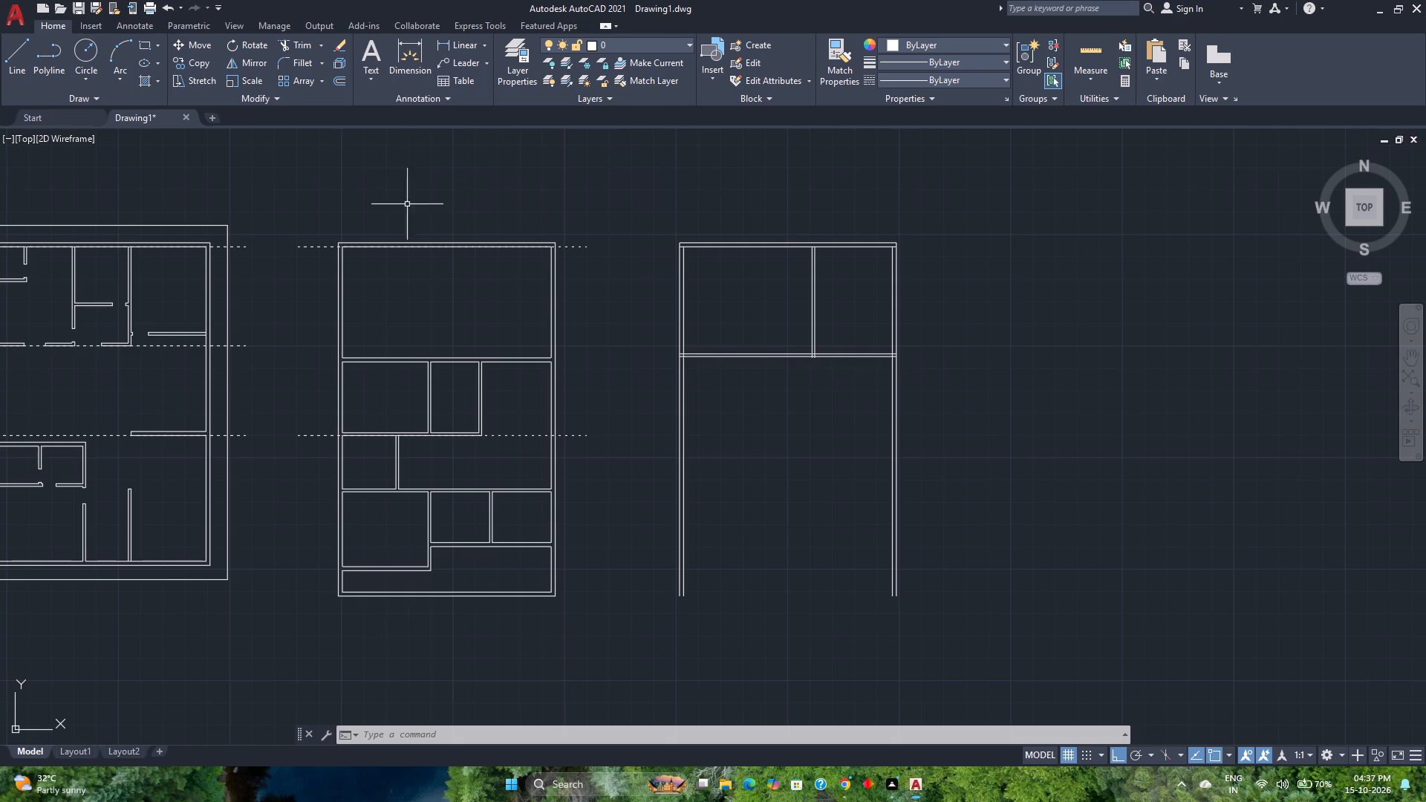
pyautogui.click(279, 362)
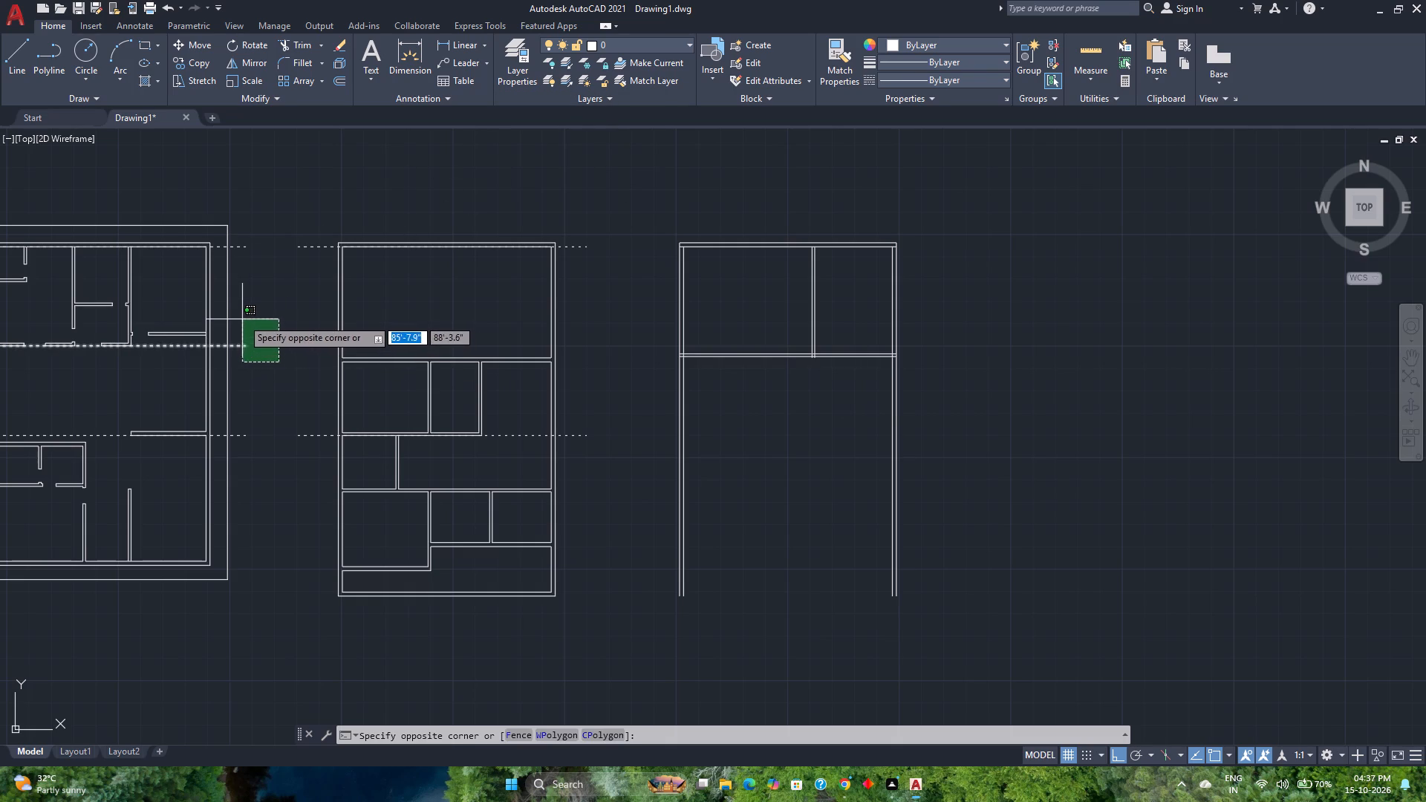
pyautogui.click(240, 316)
pyautogui.click(183, 65)
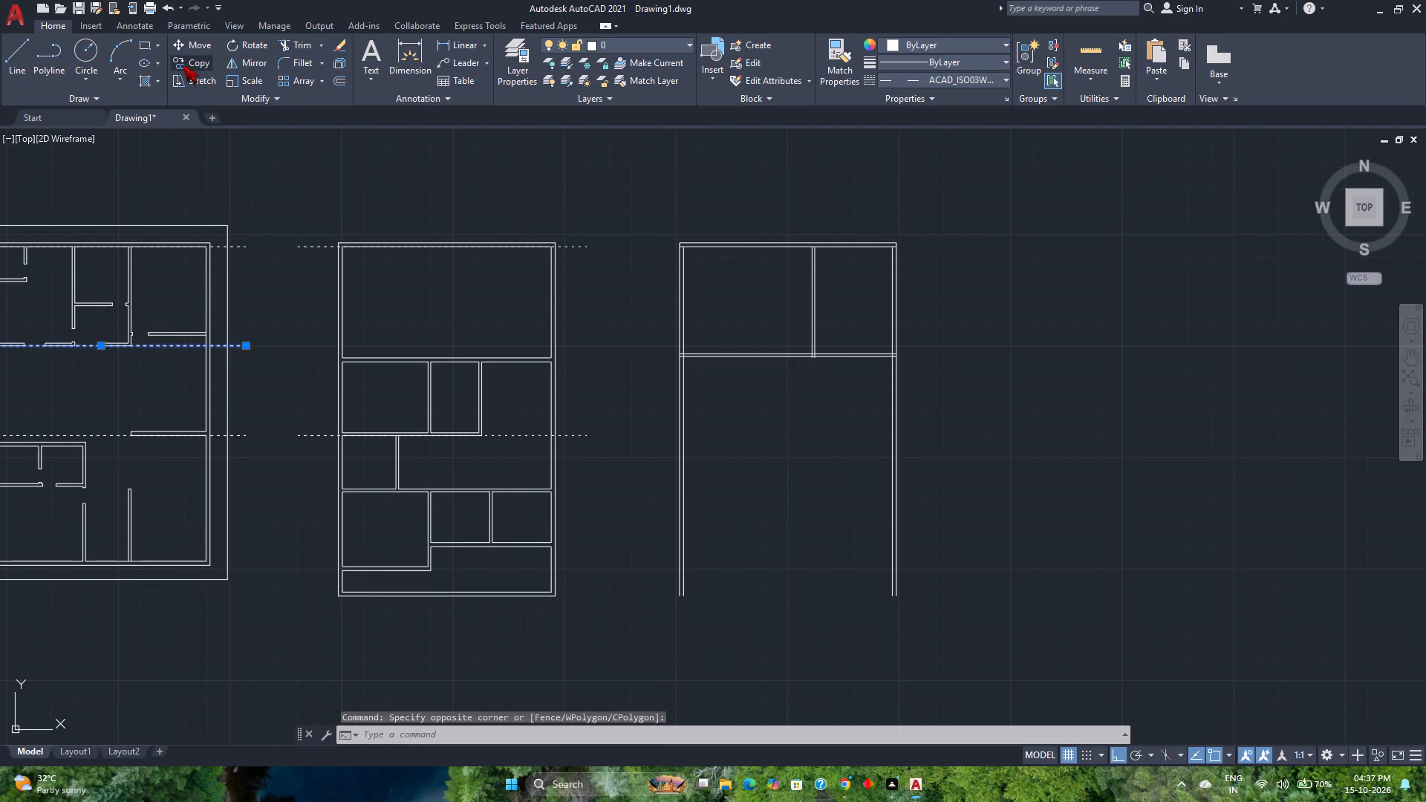
pyautogui.moveTo(258, 441); pyautogui.dragTo(462, 525, button='middle')
pyautogui.scroll(3, 201, 358)
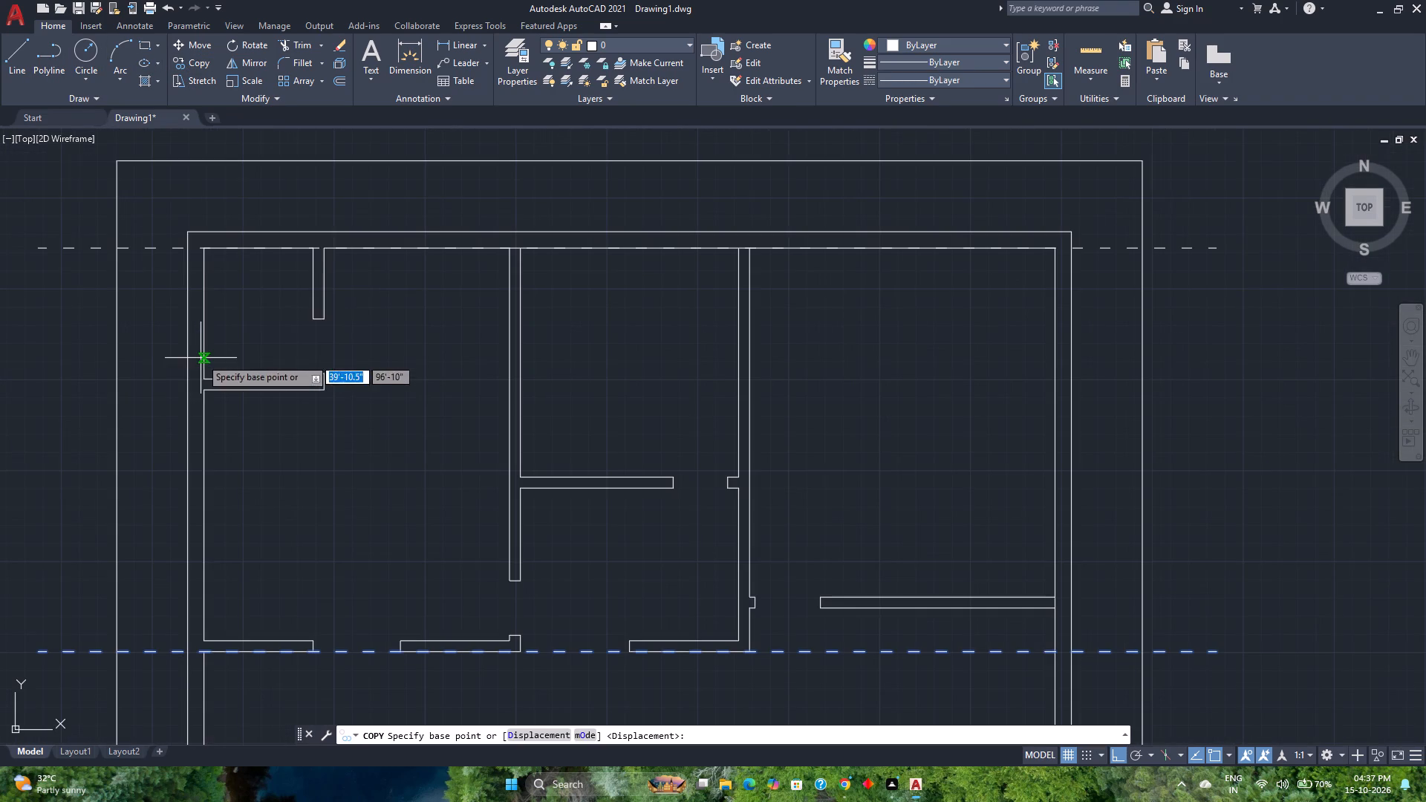
pyautogui.click(189, 234)
pyautogui.scroll(-2, 193, 242)
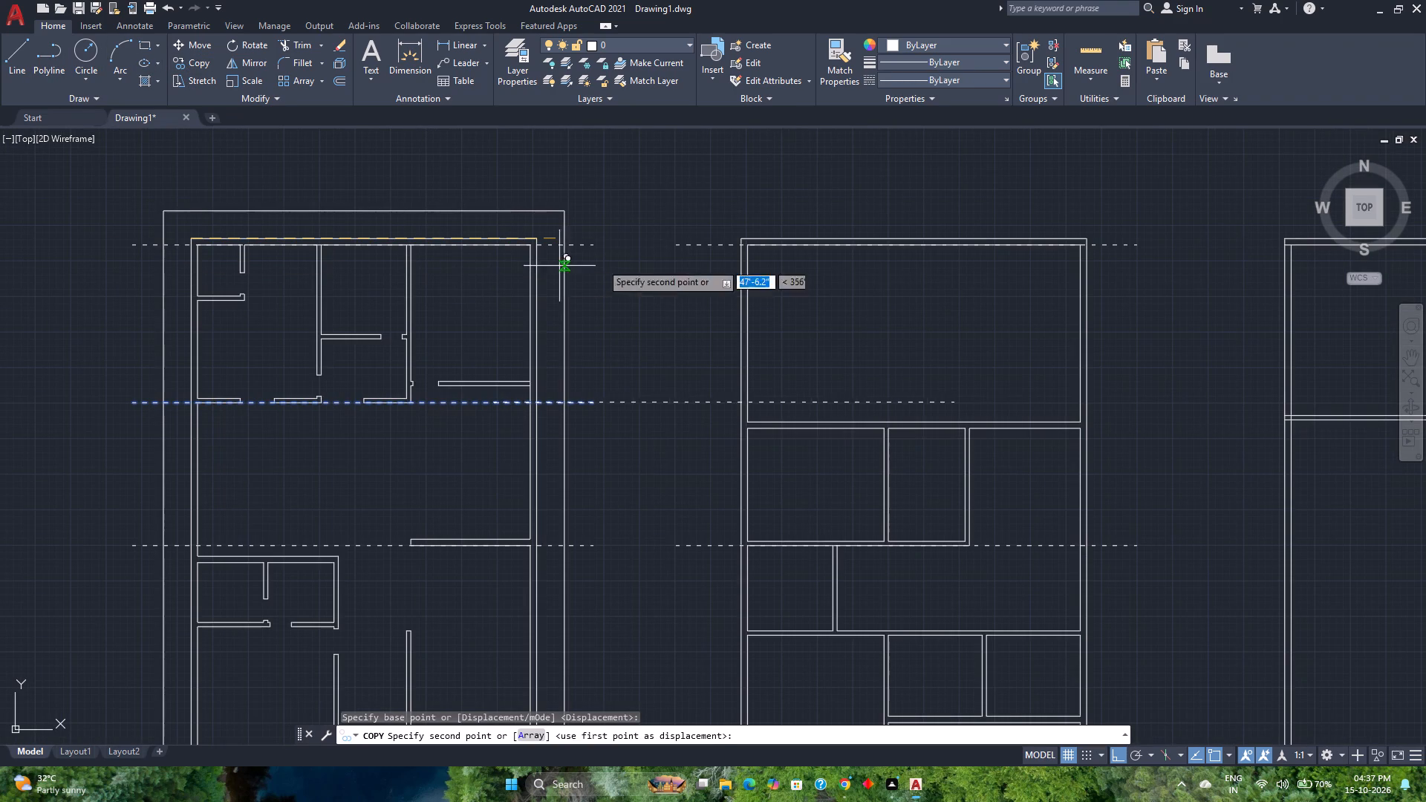
pyautogui.scroll(1, 740, 239)
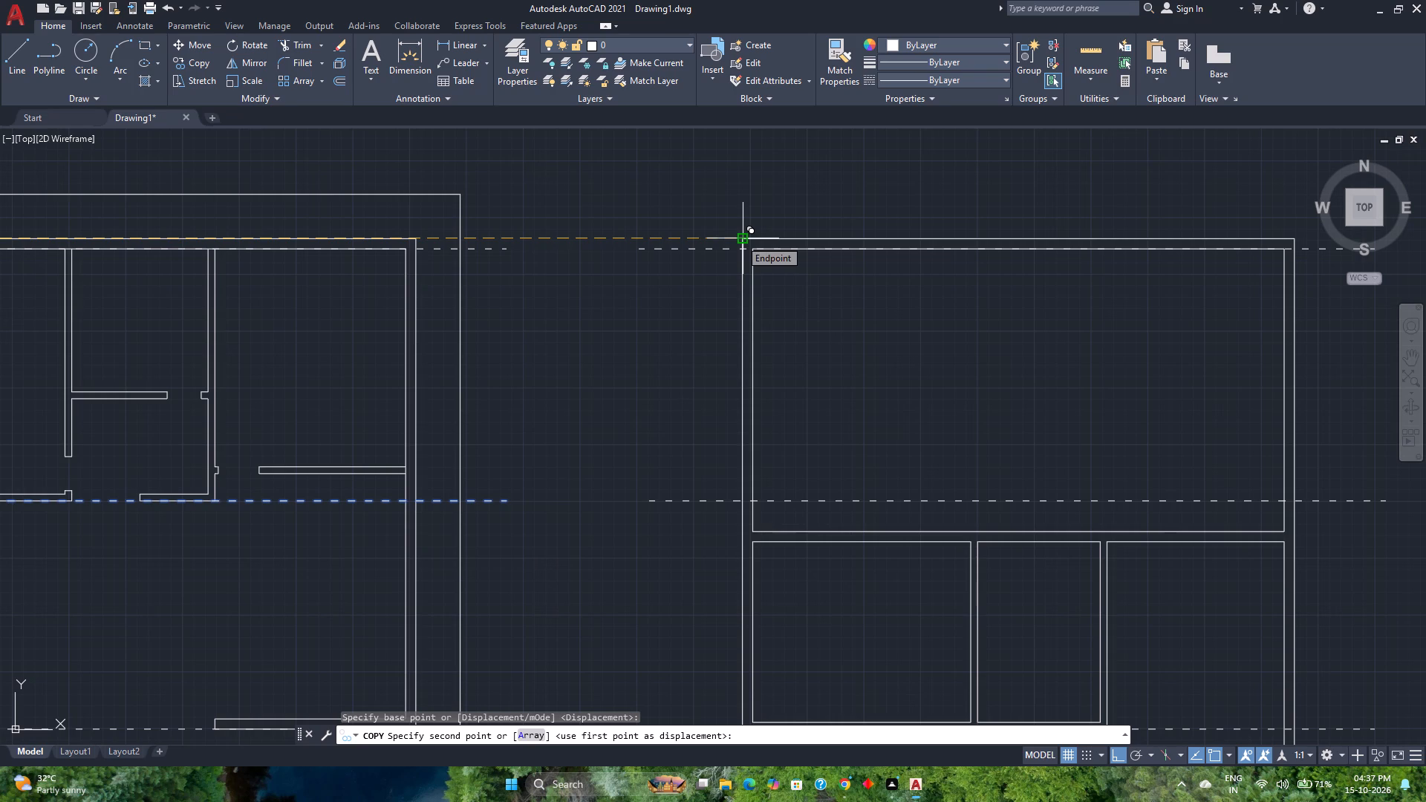
pyautogui.click(740, 239)
pyautogui.scroll(-2, 740, 239)
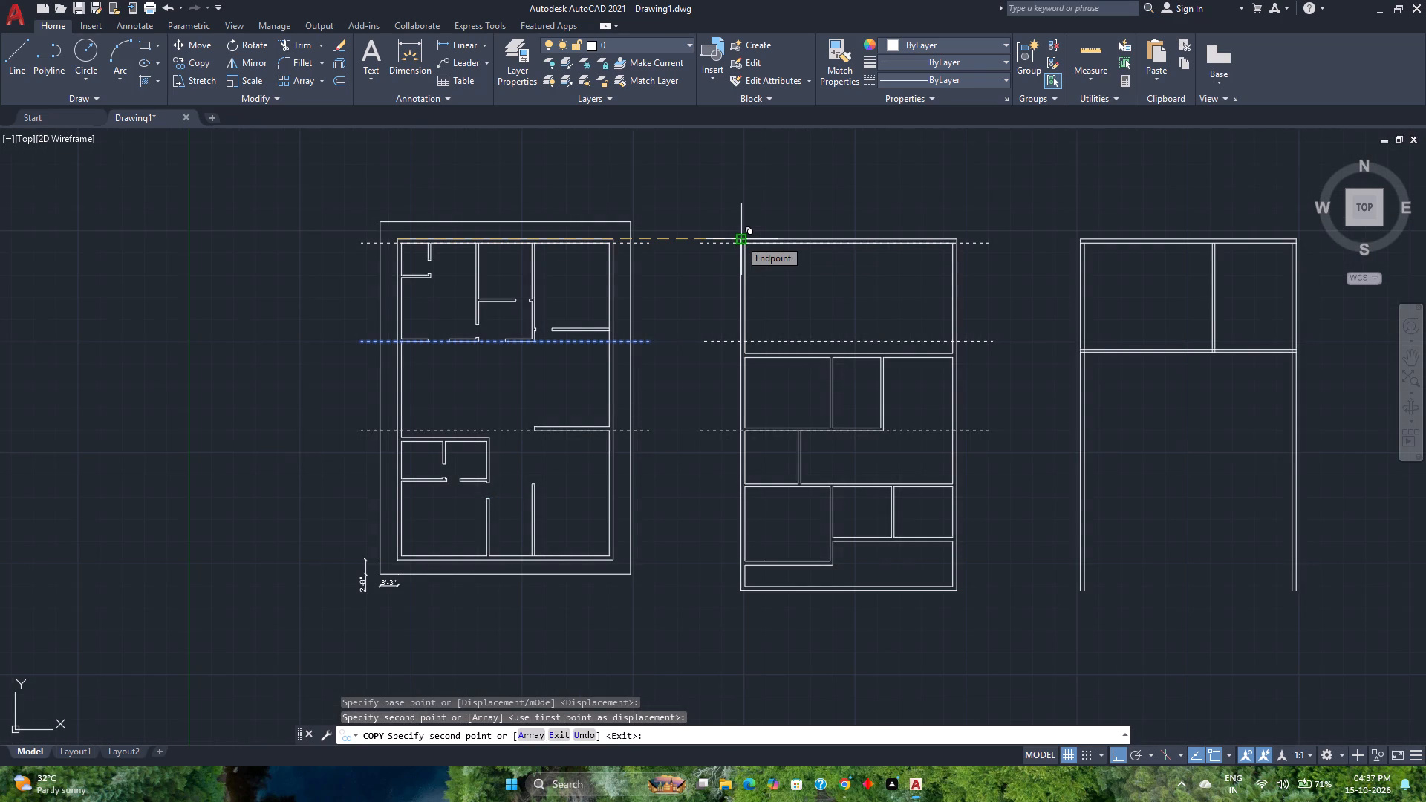
pyautogui.press('Escape')
# Copy the second plan's three dashed reference lines to the third plan, aligning them by the outer top-left corners.
pyautogui.click(1009, 456)
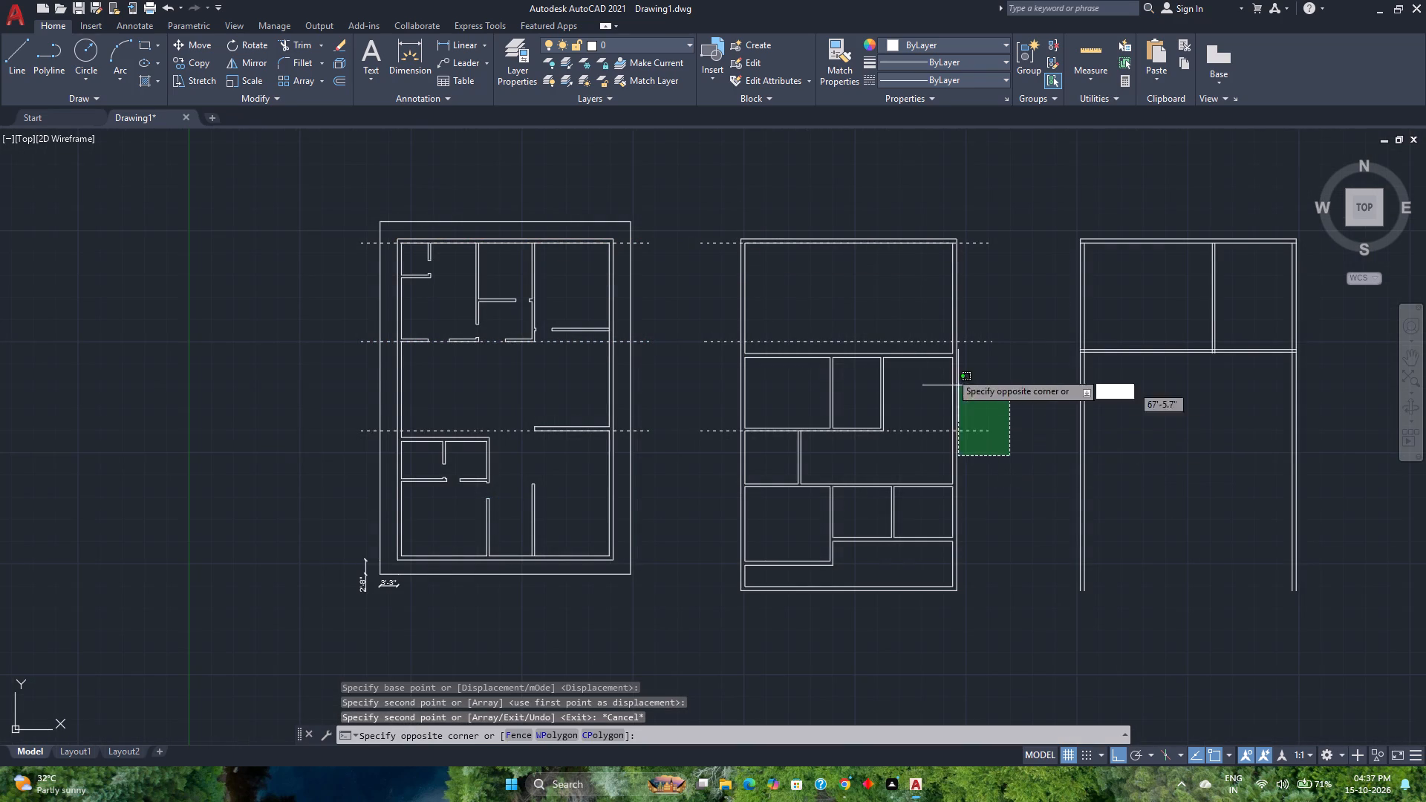
pyautogui.click(977, 229)
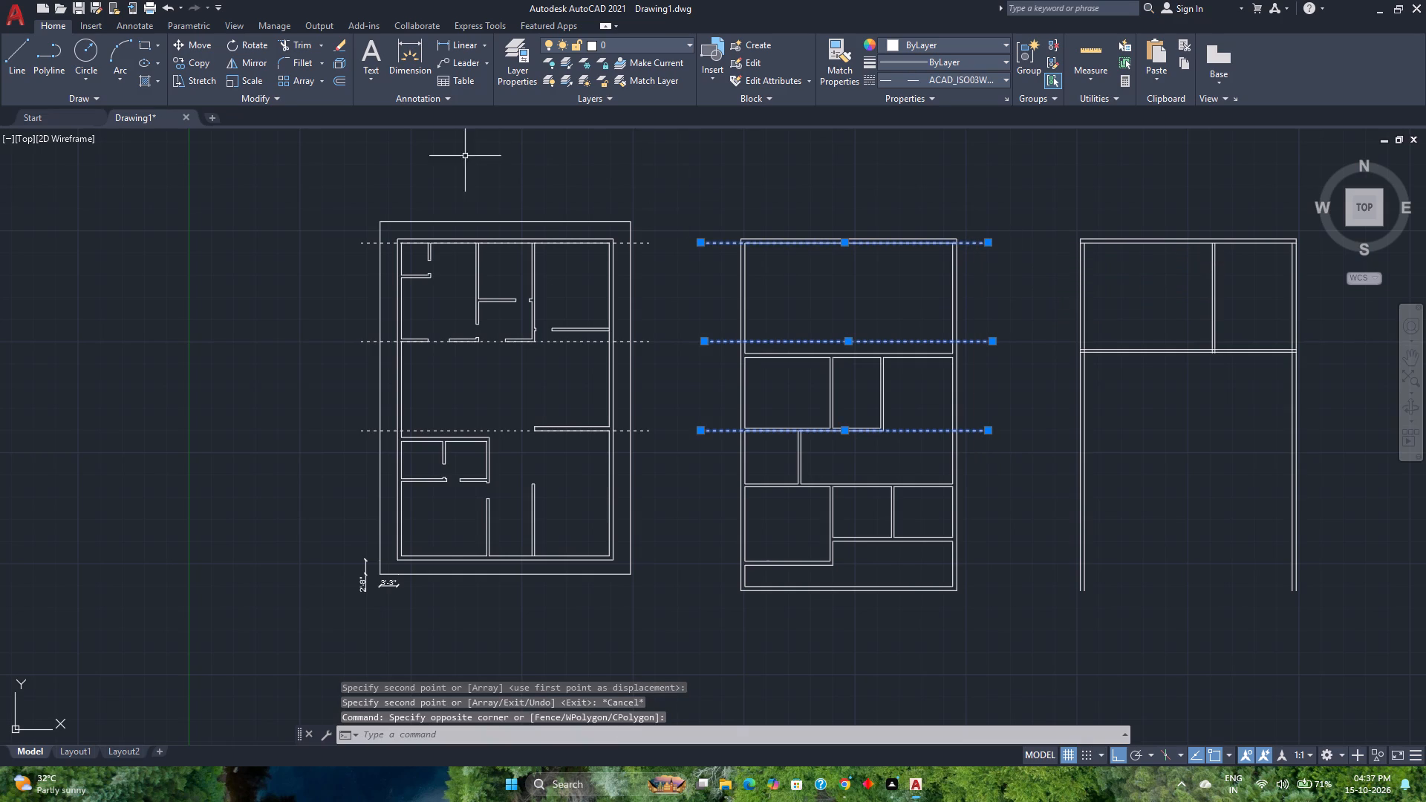
pyautogui.click(175, 65)
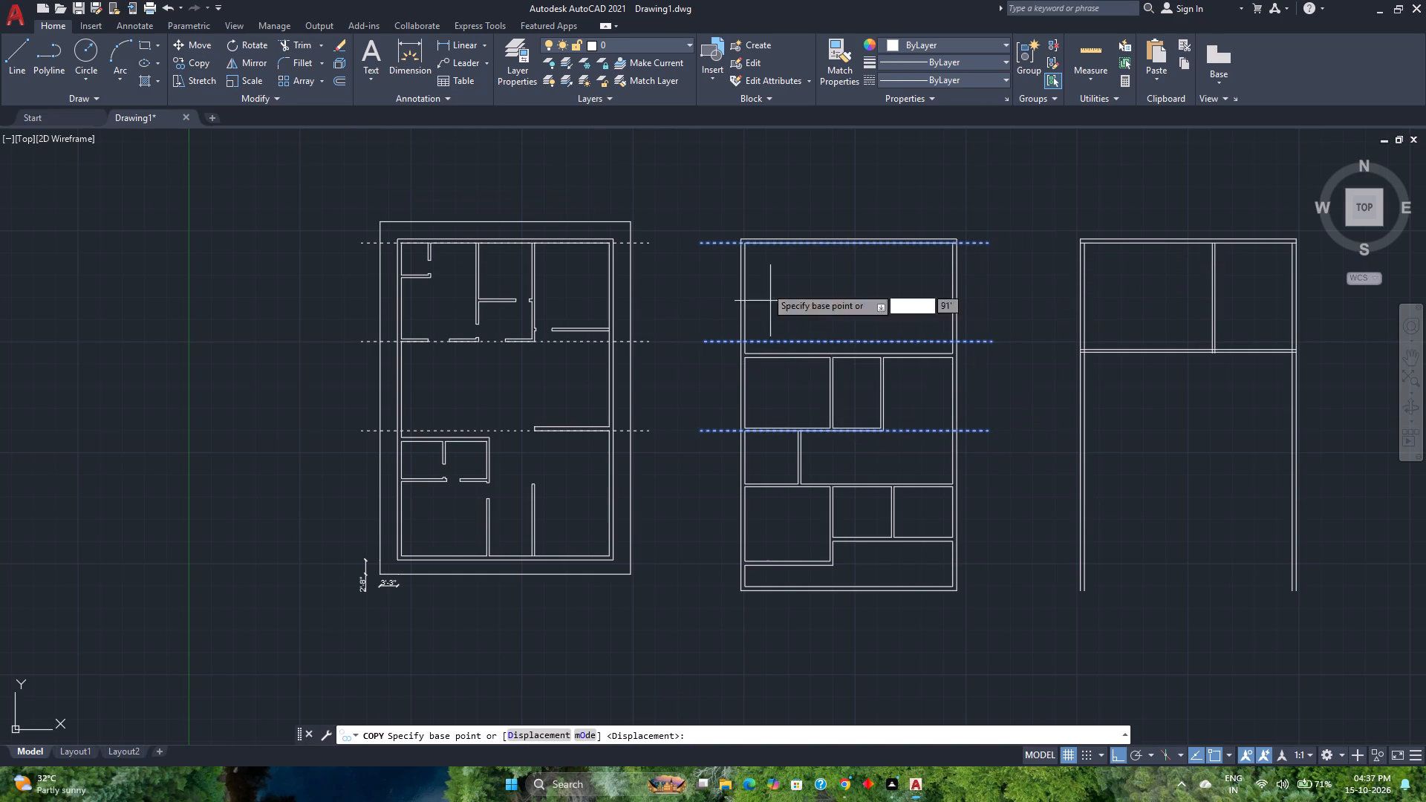
pyautogui.scroll(2, 741, 209)
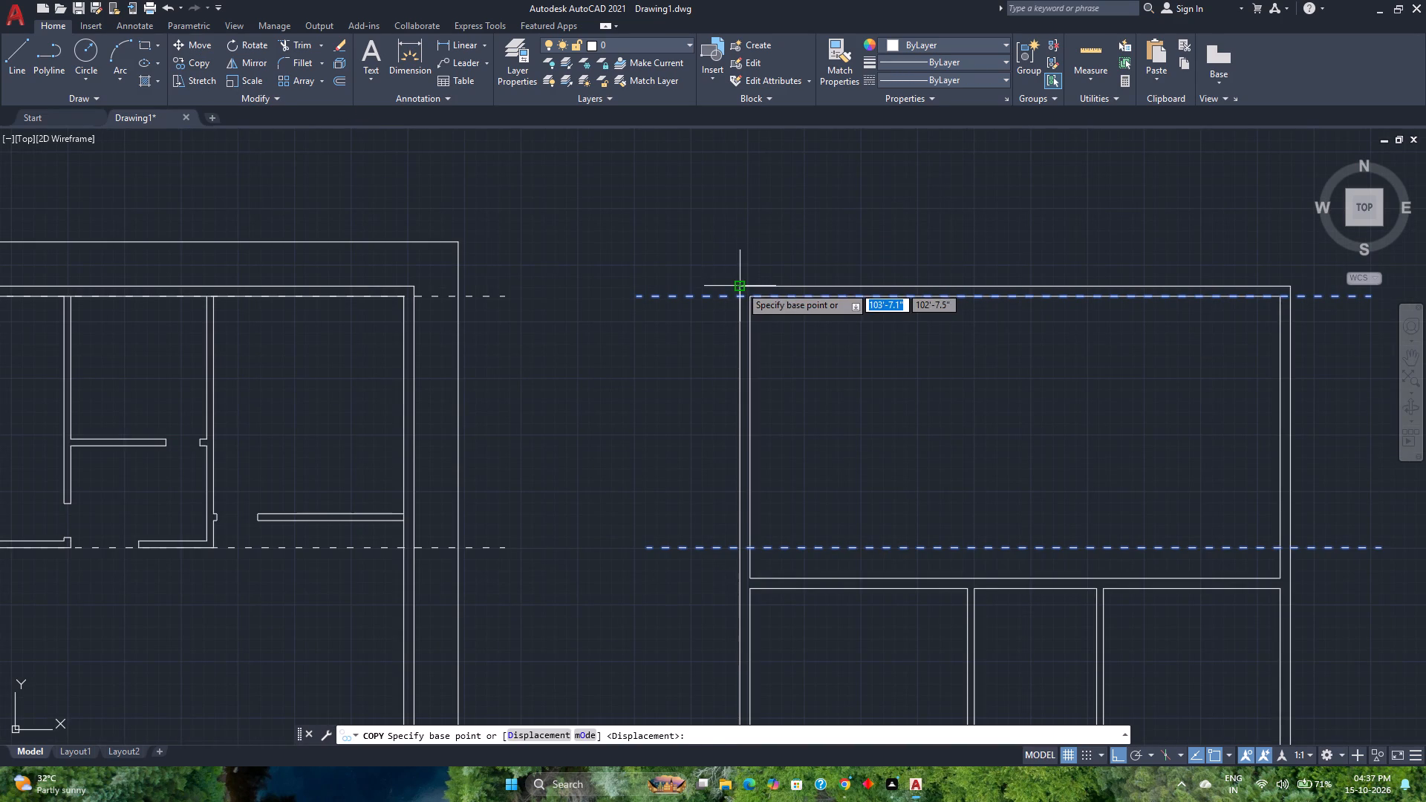
pyautogui.click(740, 286)
pyautogui.scroll(-2, 740, 286)
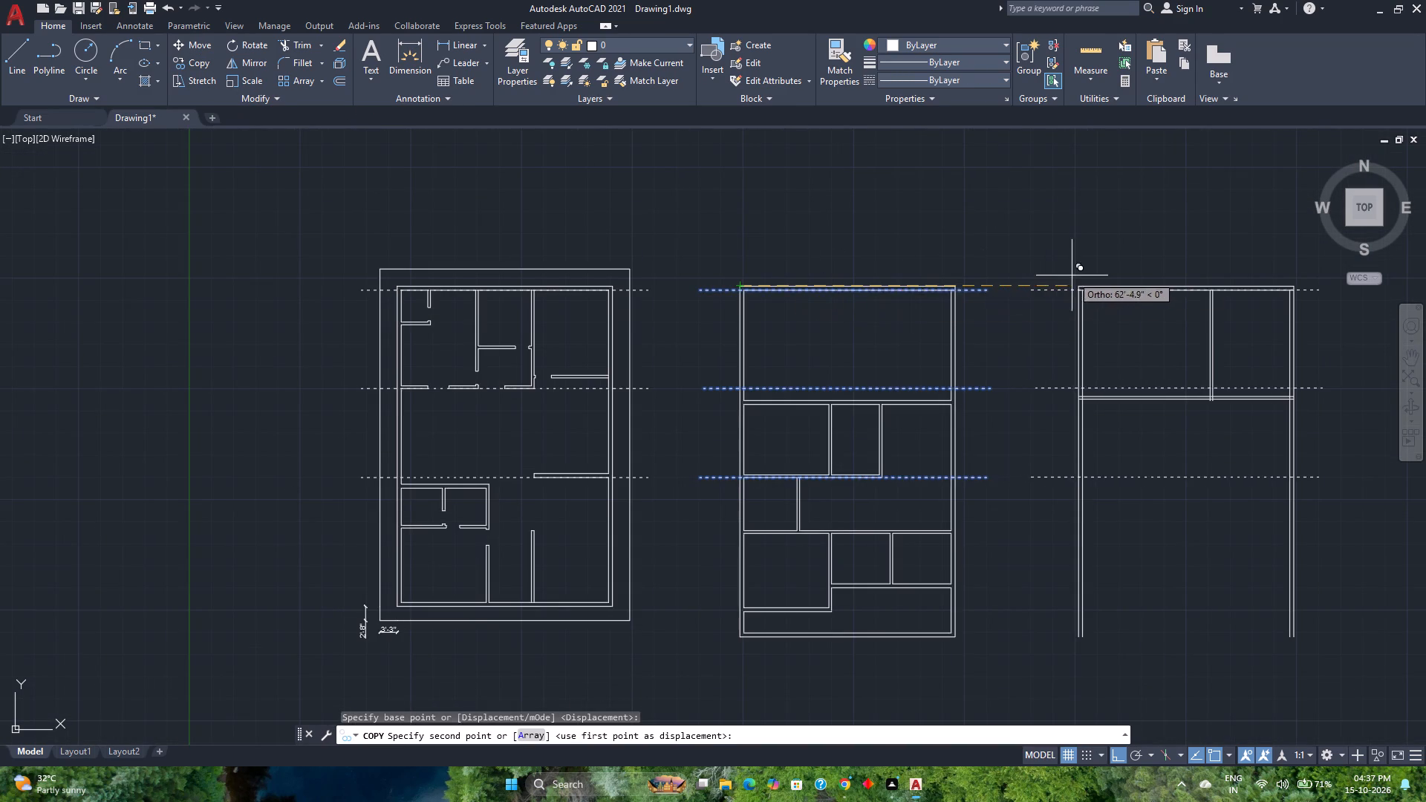
pyautogui.scroll(2, 1072, 276)
pyautogui.click(1090, 301)
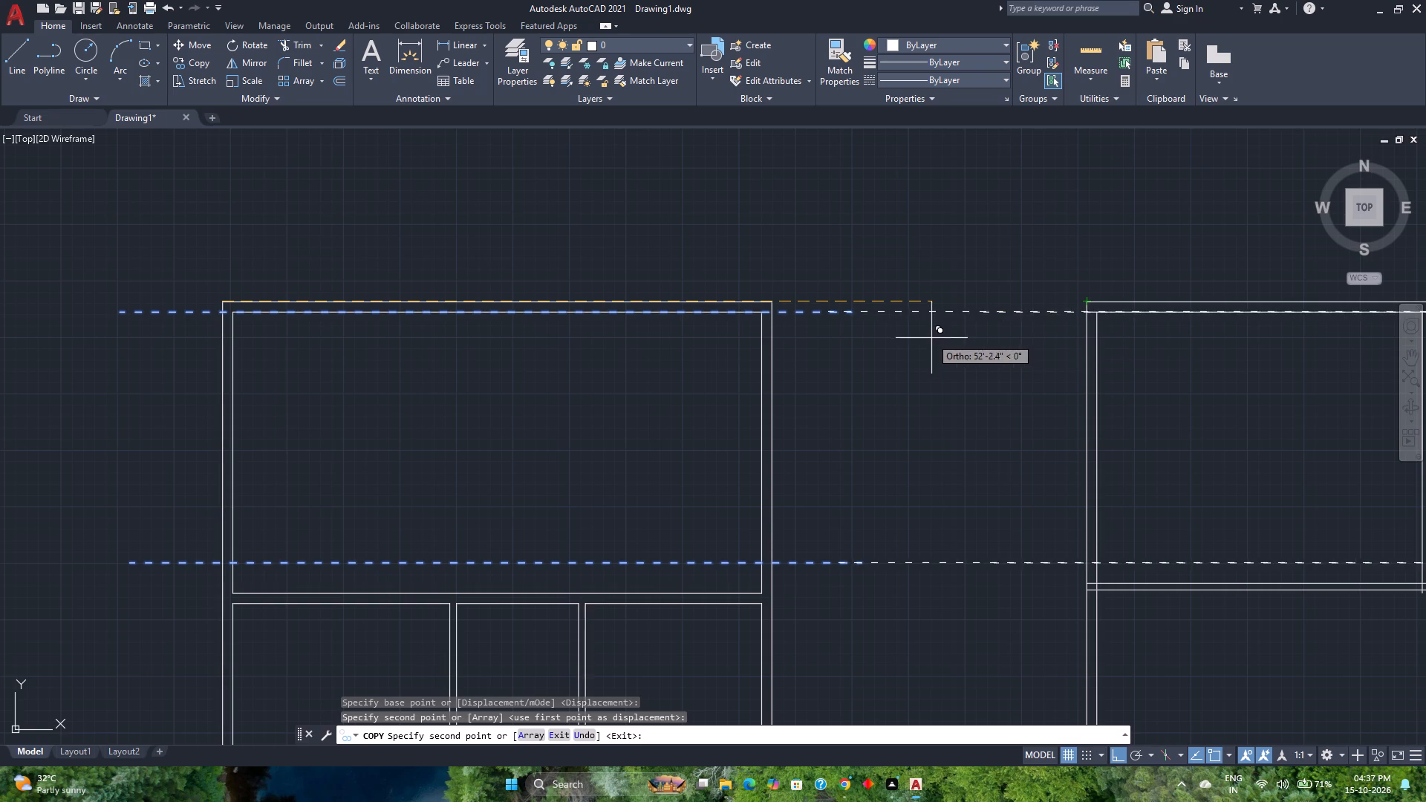
pyautogui.press('Escape')
# Move the third plan's cross wall and vertical partition straight down about 14'-9" onto the lowest dashed reference line.
pyautogui.scroll(-2, 931, 343)
pyautogui.moveTo(980, 507); pyautogui.dragTo(842, 434, button='middle')
pyautogui.middleClick(842, 434)
pyautogui.scroll(1, 842, 434)
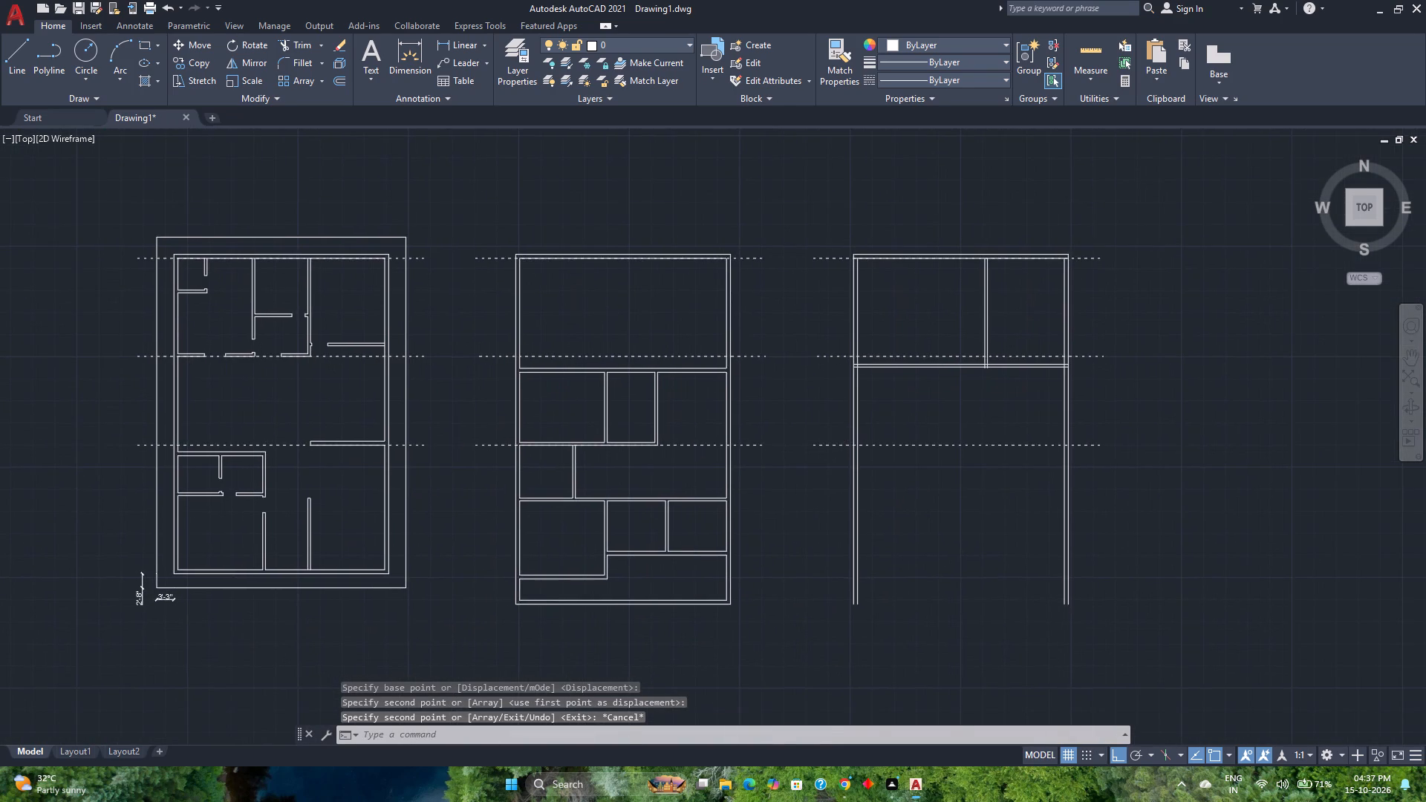
pyautogui.scroll(-2, 844, 437)
pyautogui.scroll(3, 960, 425)
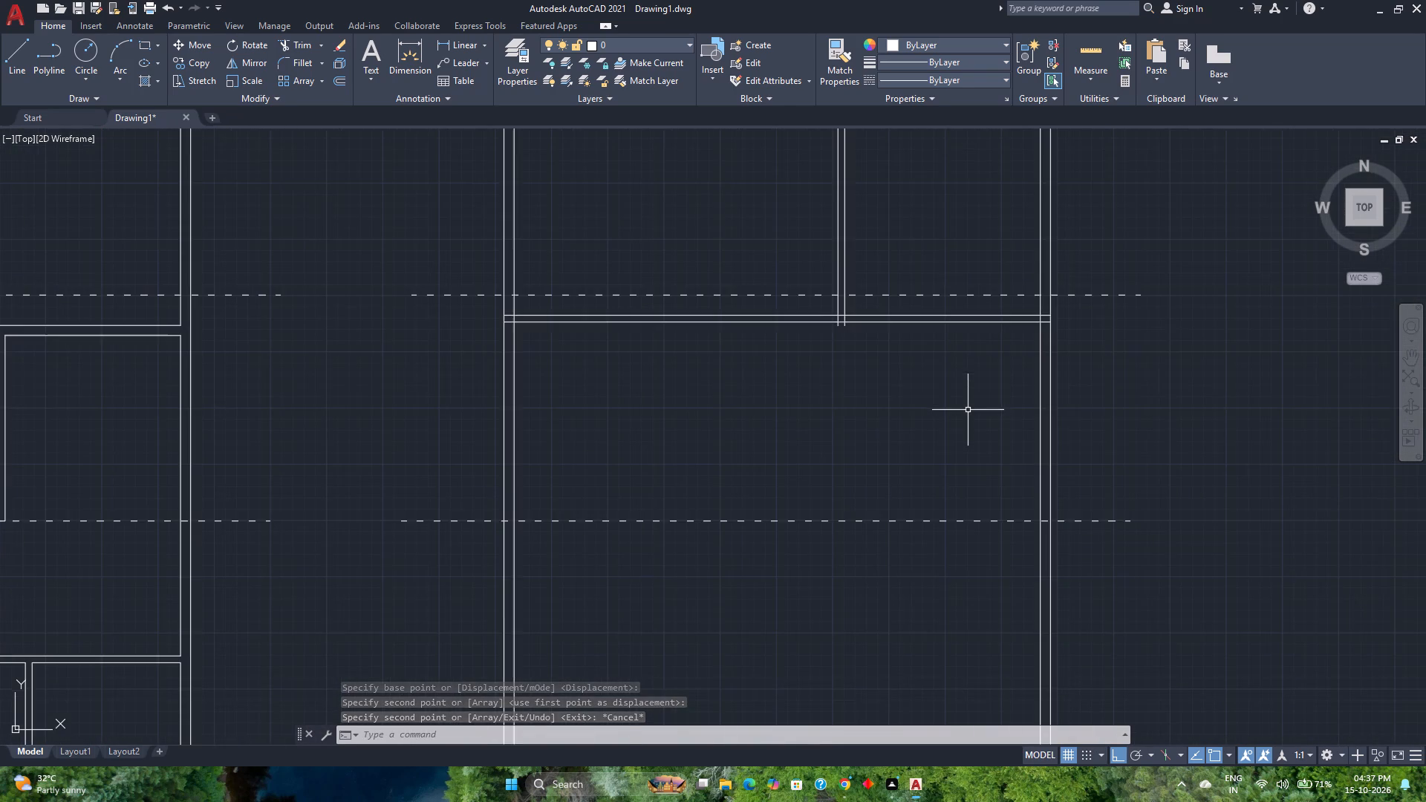
pyautogui.moveTo(968, 410); pyautogui.dragTo(973, 522, button='middle')
pyautogui.click(972, 521)
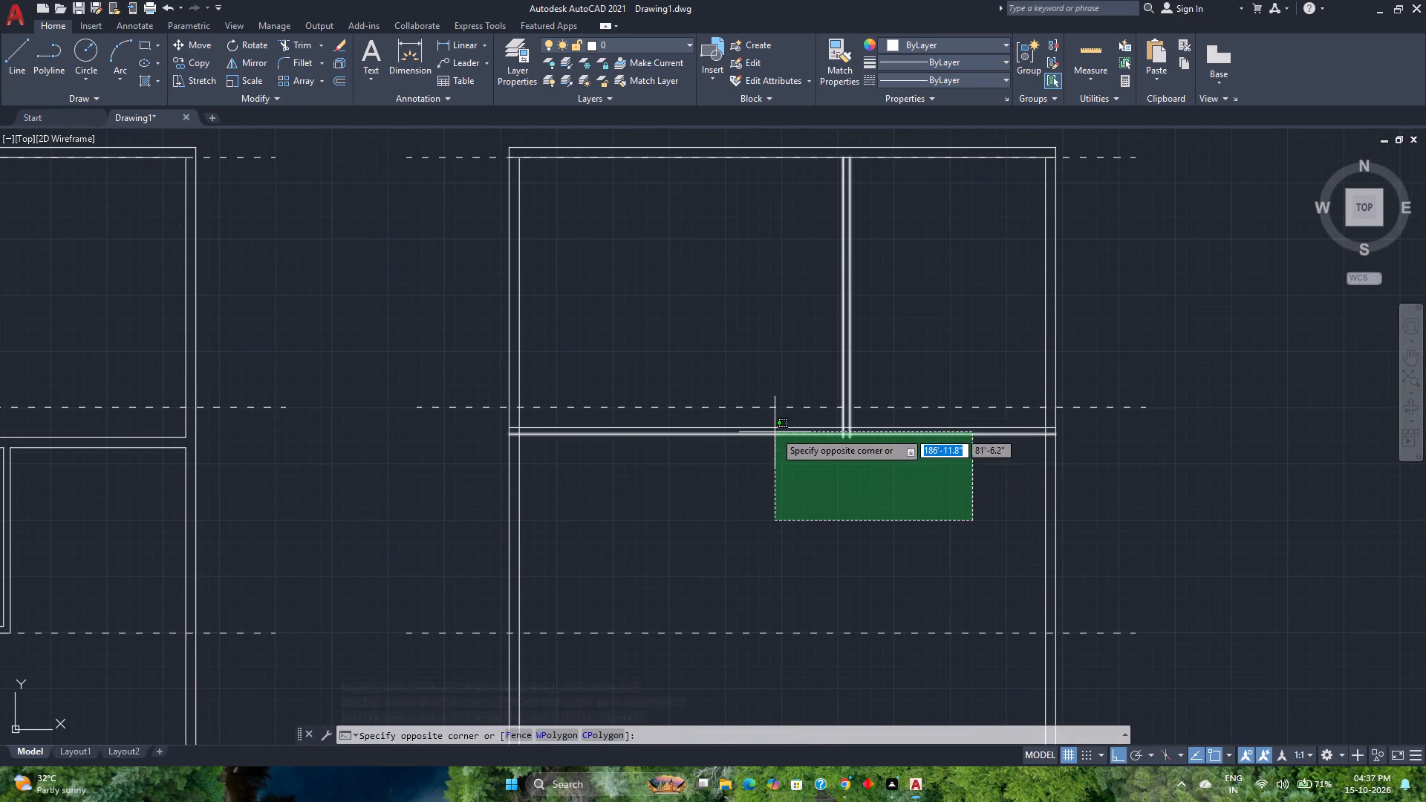
pyautogui.click(753, 422)
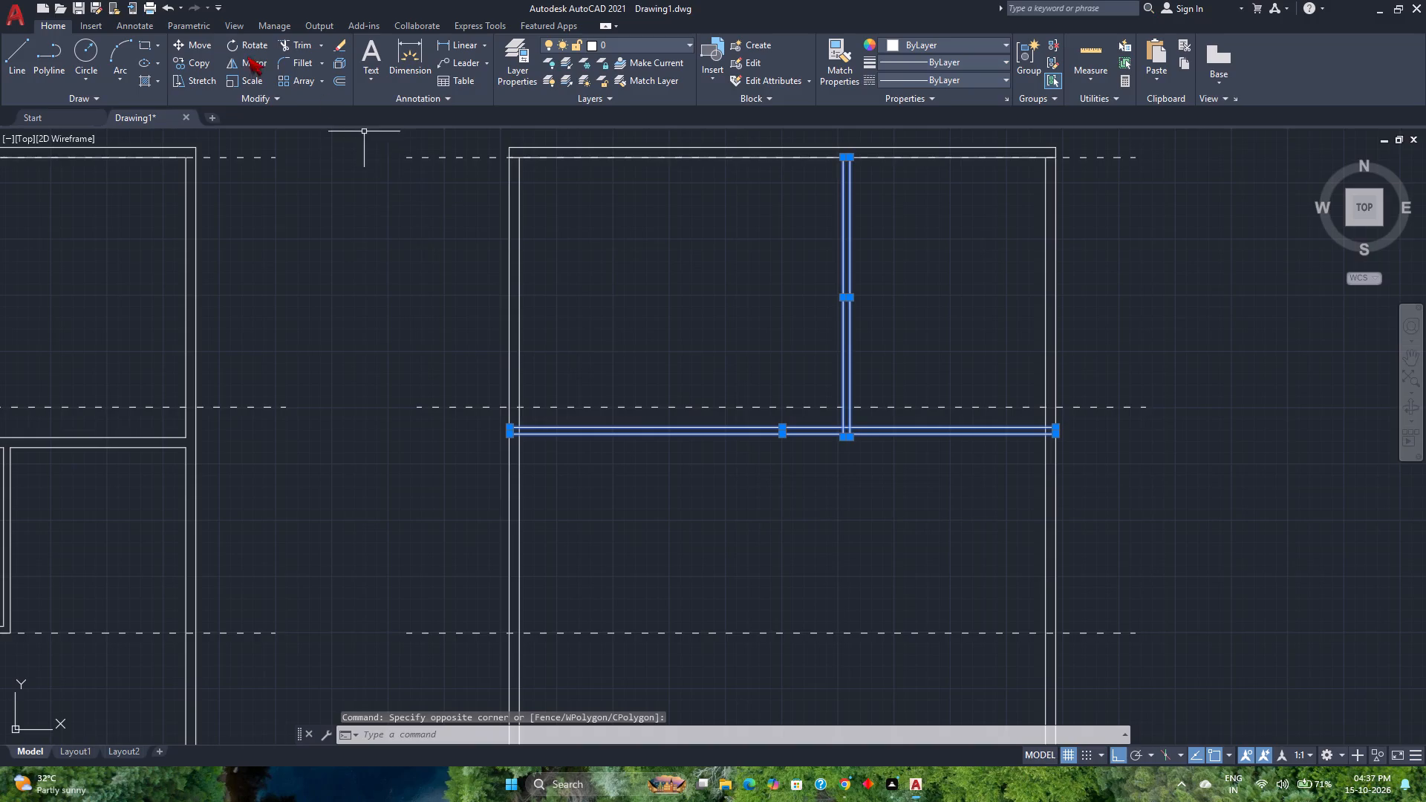
pyautogui.click(209, 47)
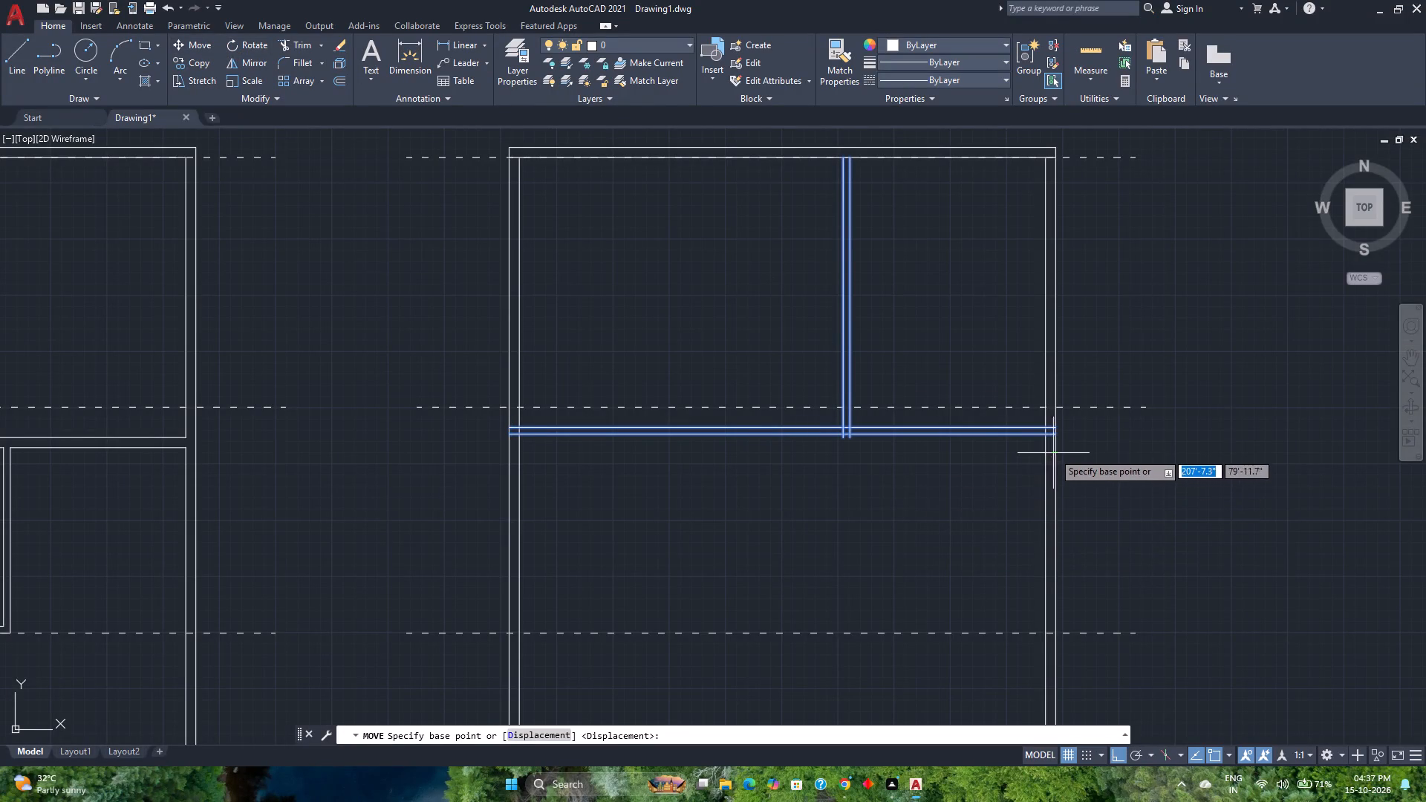
pyautogui.click(1043, 438)
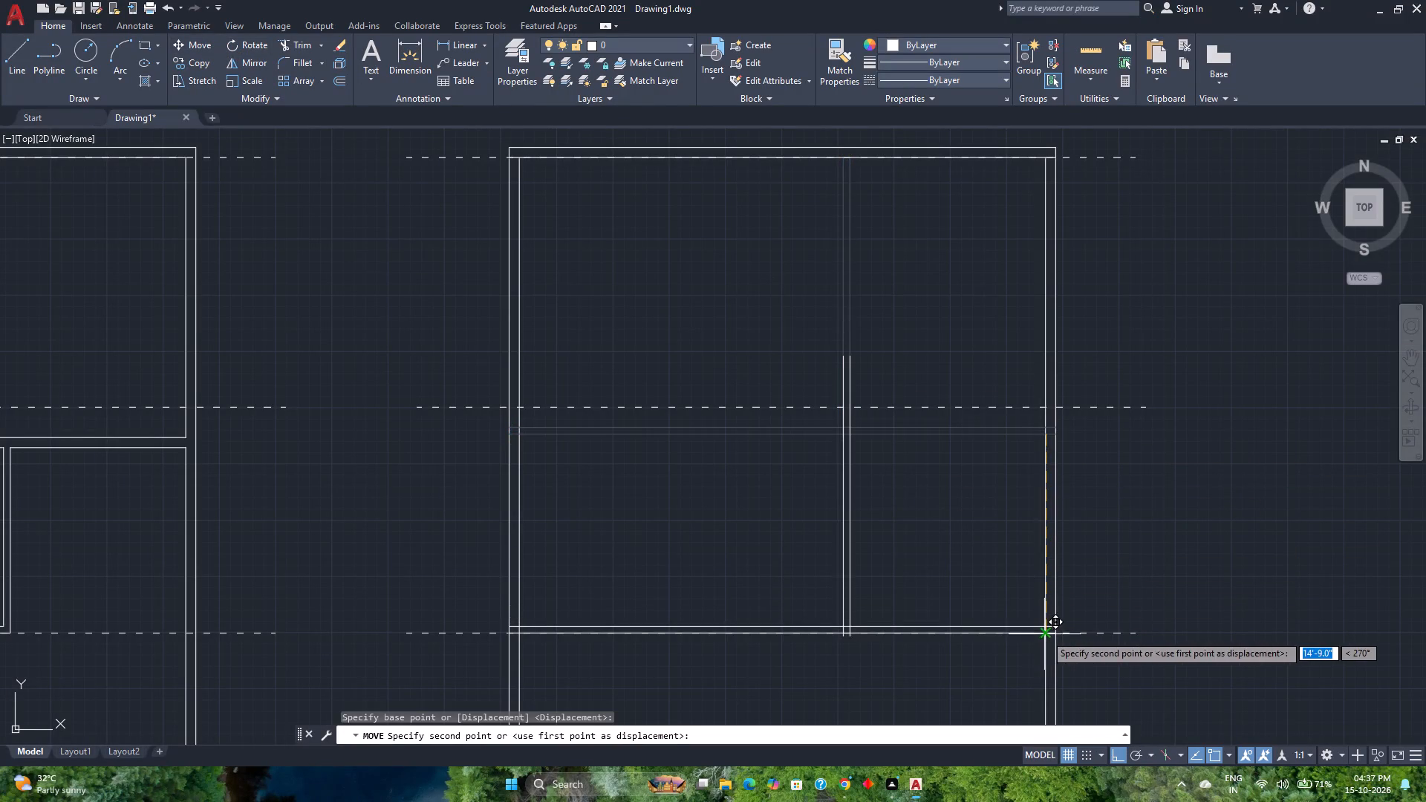
pyautogui.click(1045, 634)
# Delete the dashed reference line lying along the third plan's top wall.
pyautogui.moveTo(926, 233); pyautogui.dragTo(949, 368, button='middle')
pyautogui.middleClick(949, 369)
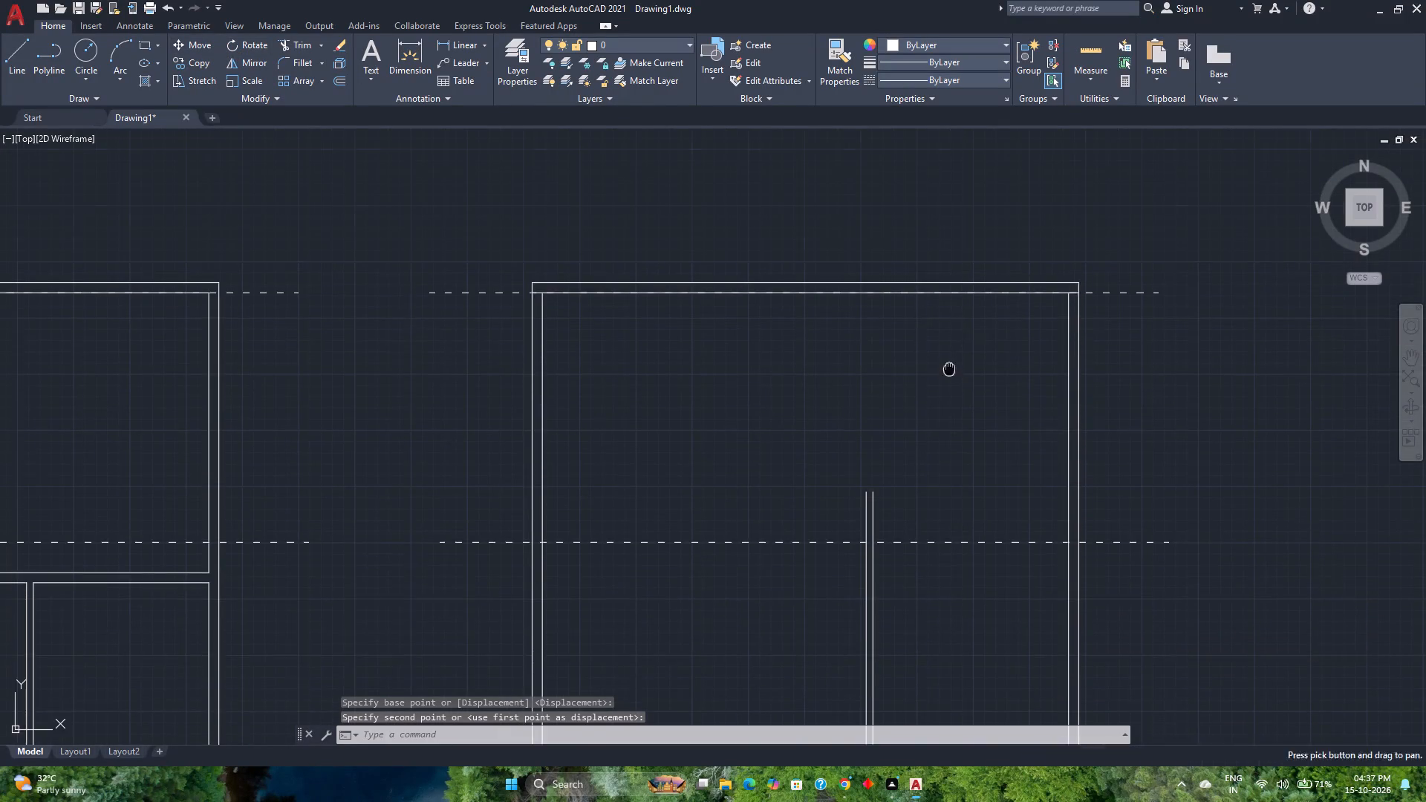
pyautogui.scroll(2, 989, 314)
pyautogui.click(1220, 249)
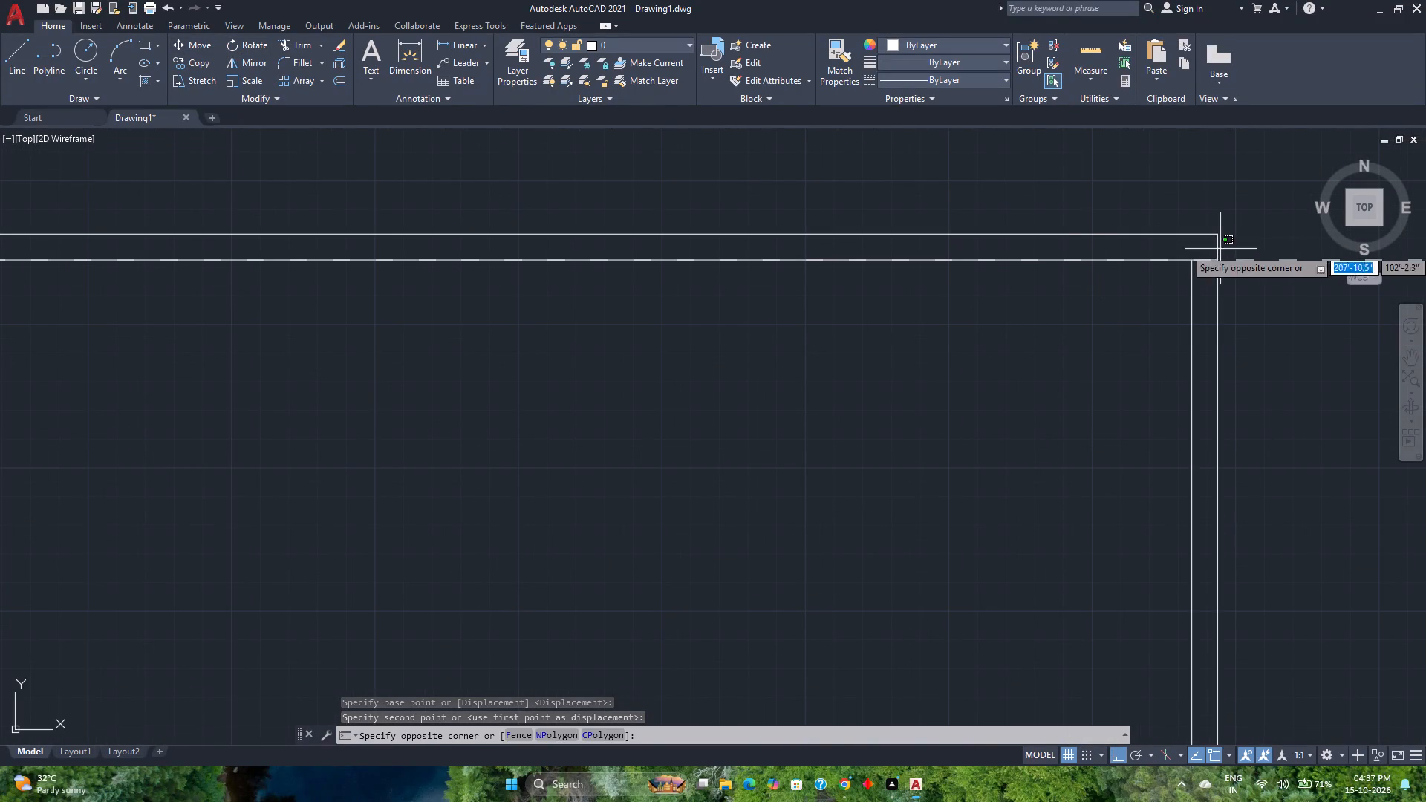
pyautogui.press('Escape')
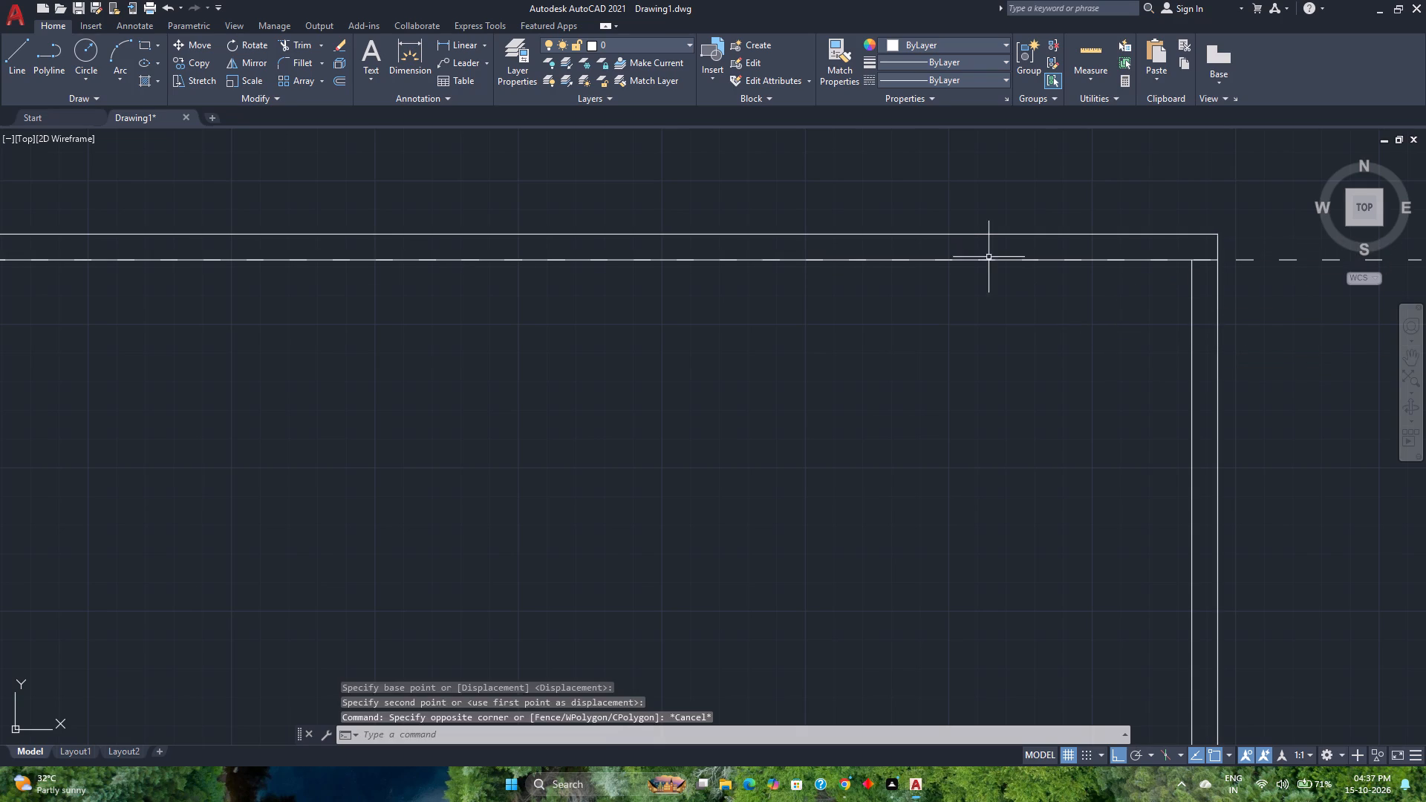
pyautogui.click(970, 258)
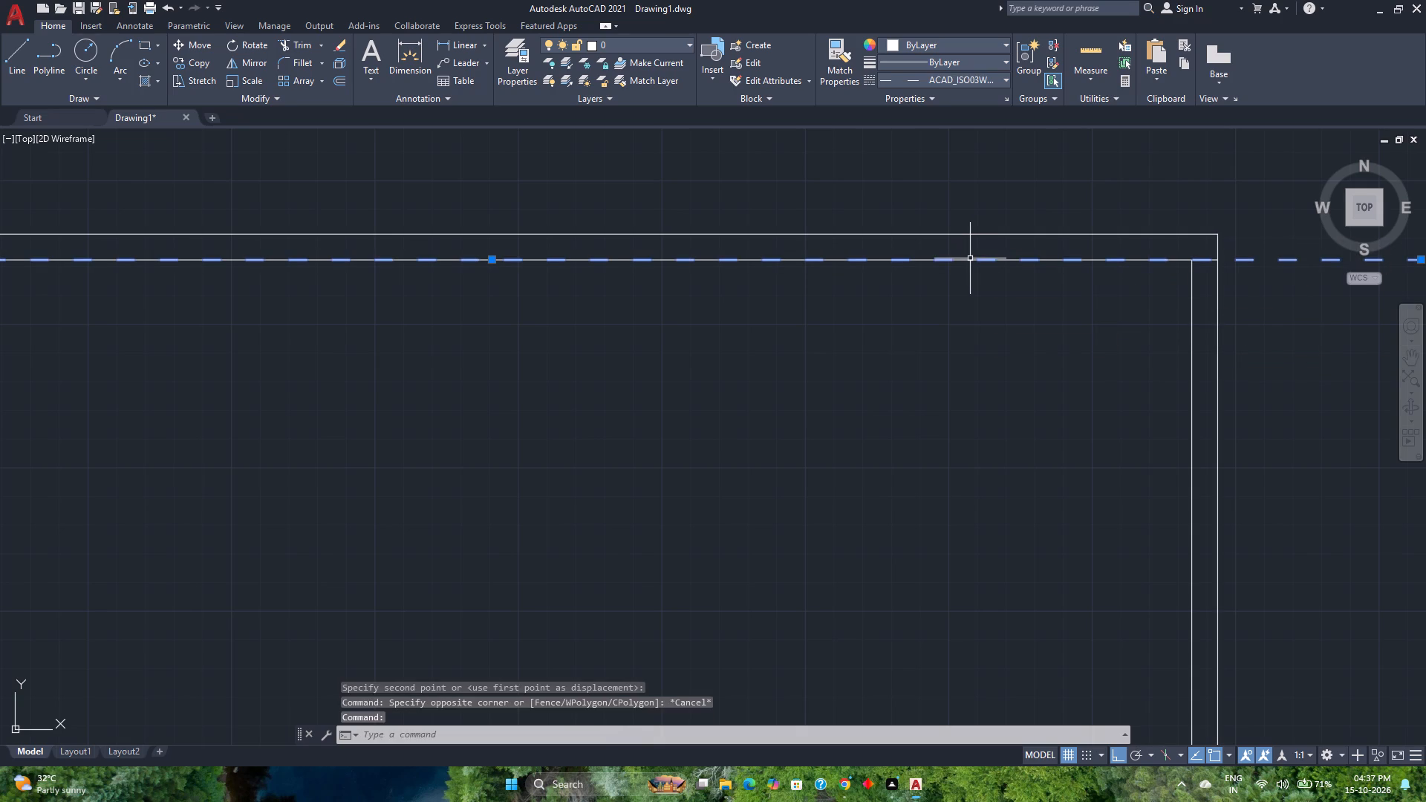
pyautogui.press('Delete')
# Move both lines of the third plan's top wall straight down to meet the upper ends of the vertical partition.
pyautogui.moveTo(861, 391); pyautogui.dragTo(851, 377)
pyautogui.click(770, 209)
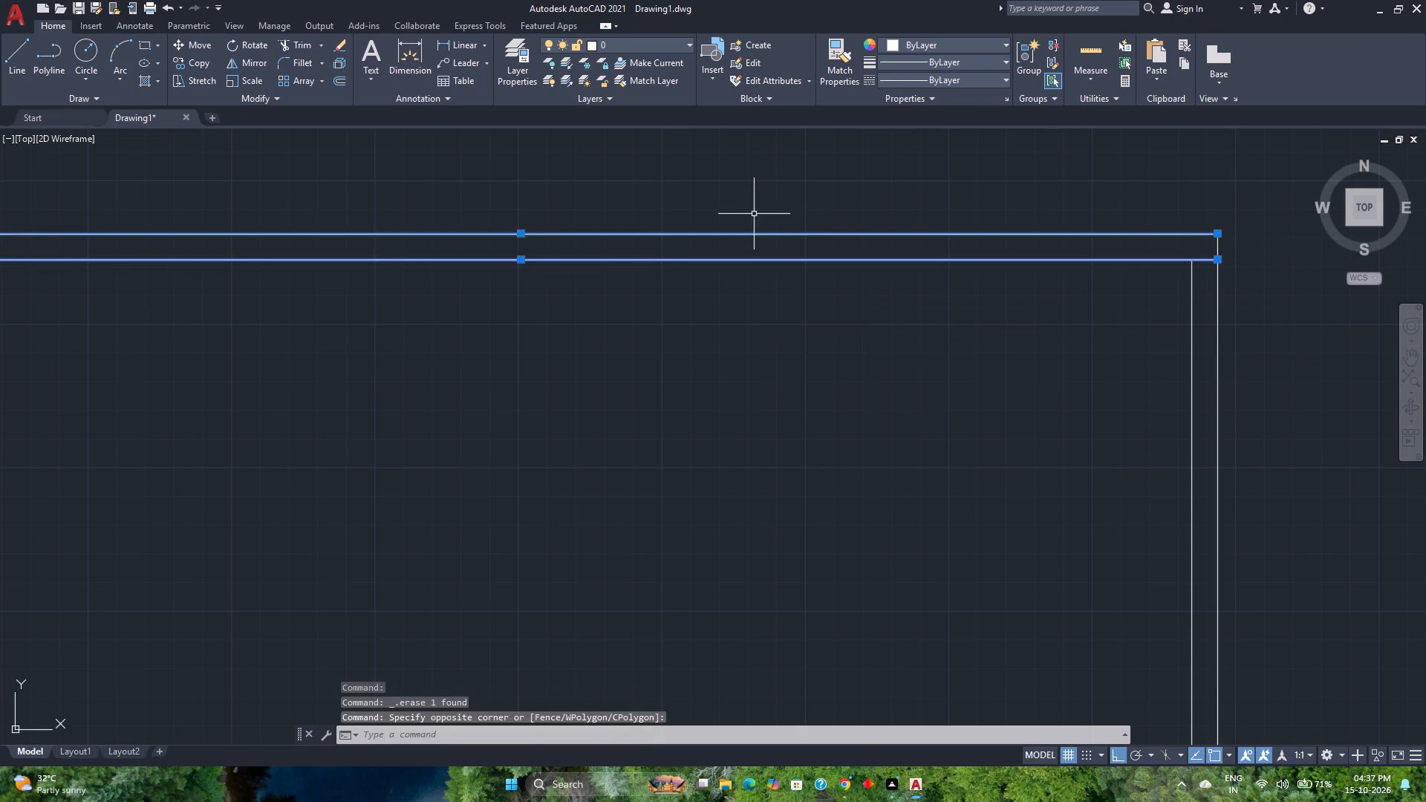
pyautogui.scroll(-3, 753, 215)
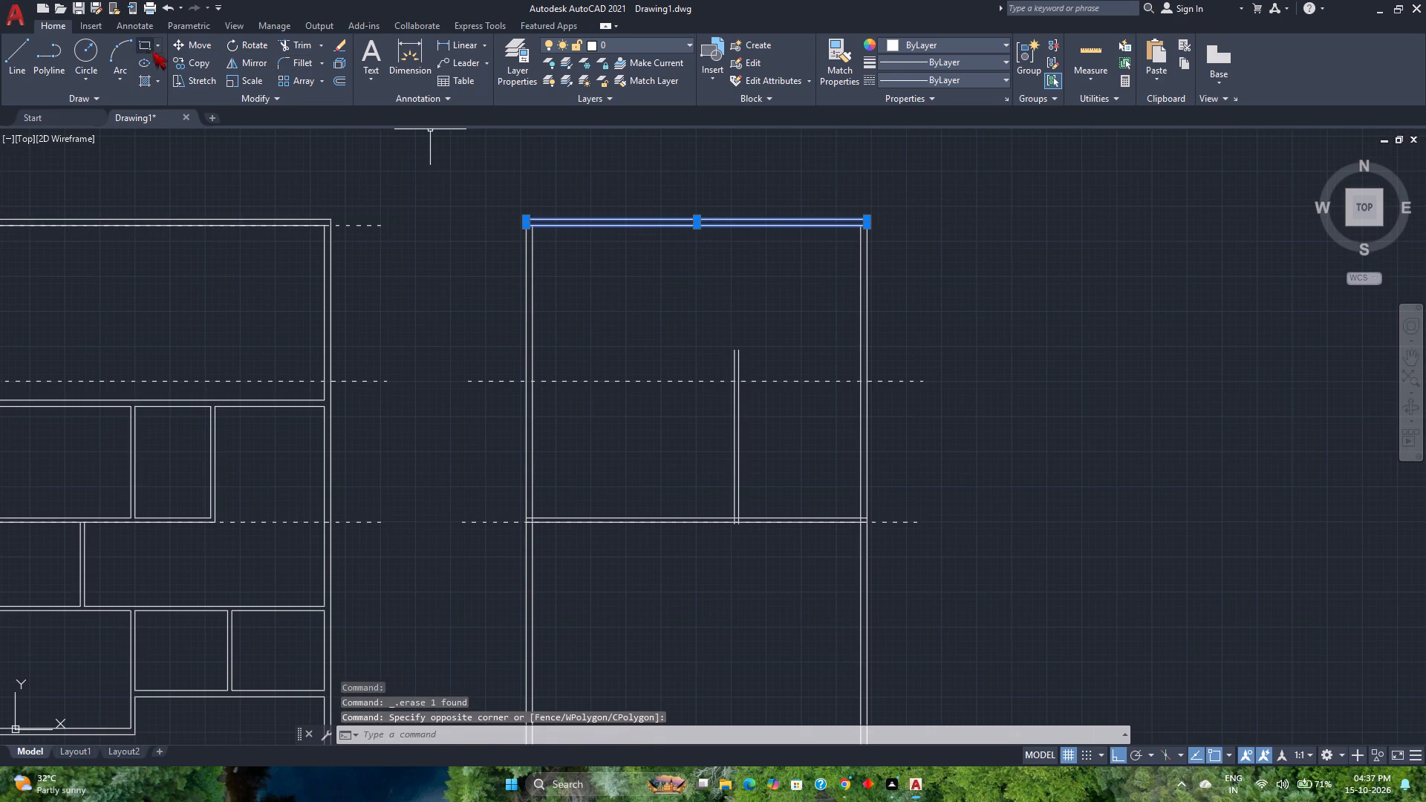
pyautogui.click(199, 43)
pyautogui.scroll(1, 851, 255)
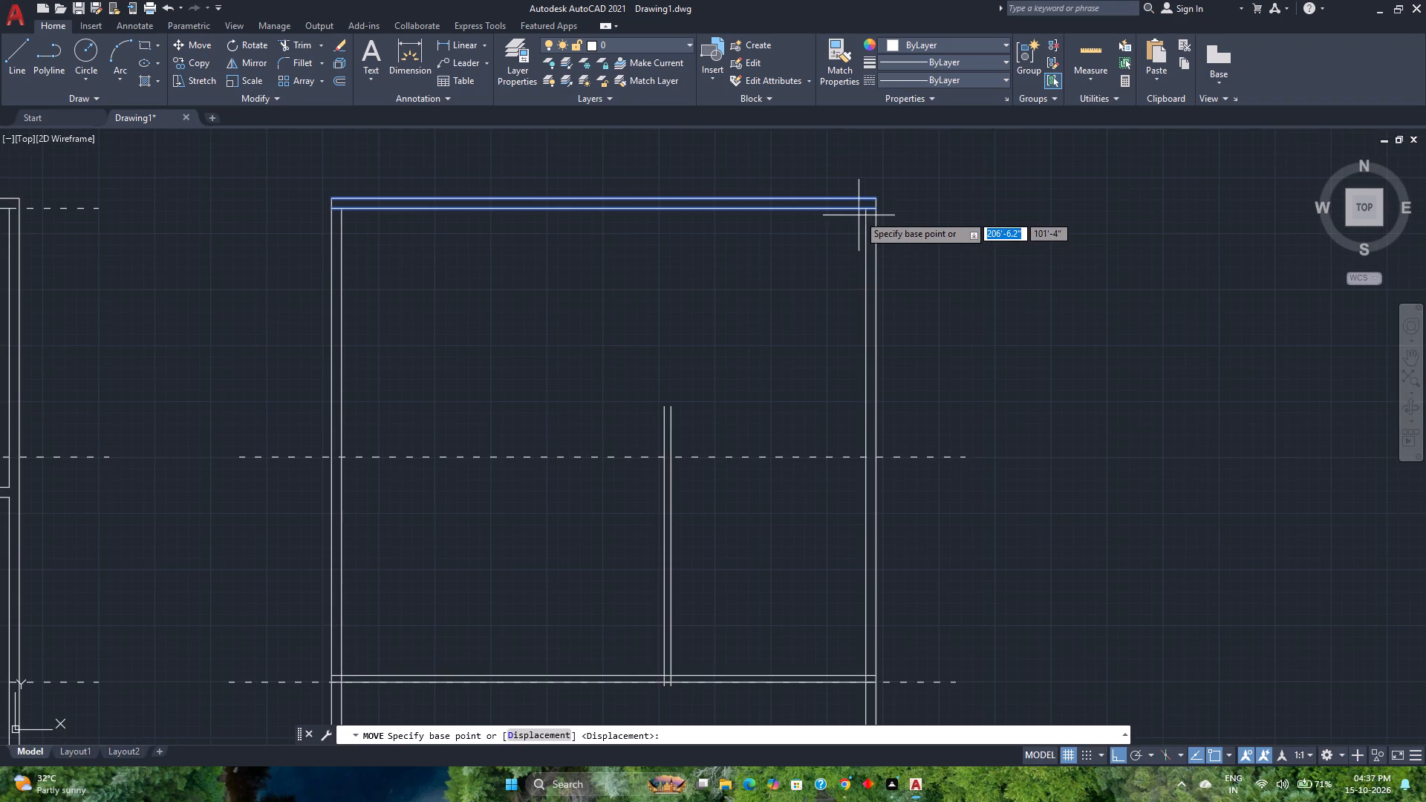
pyautogui.click(862, 213)
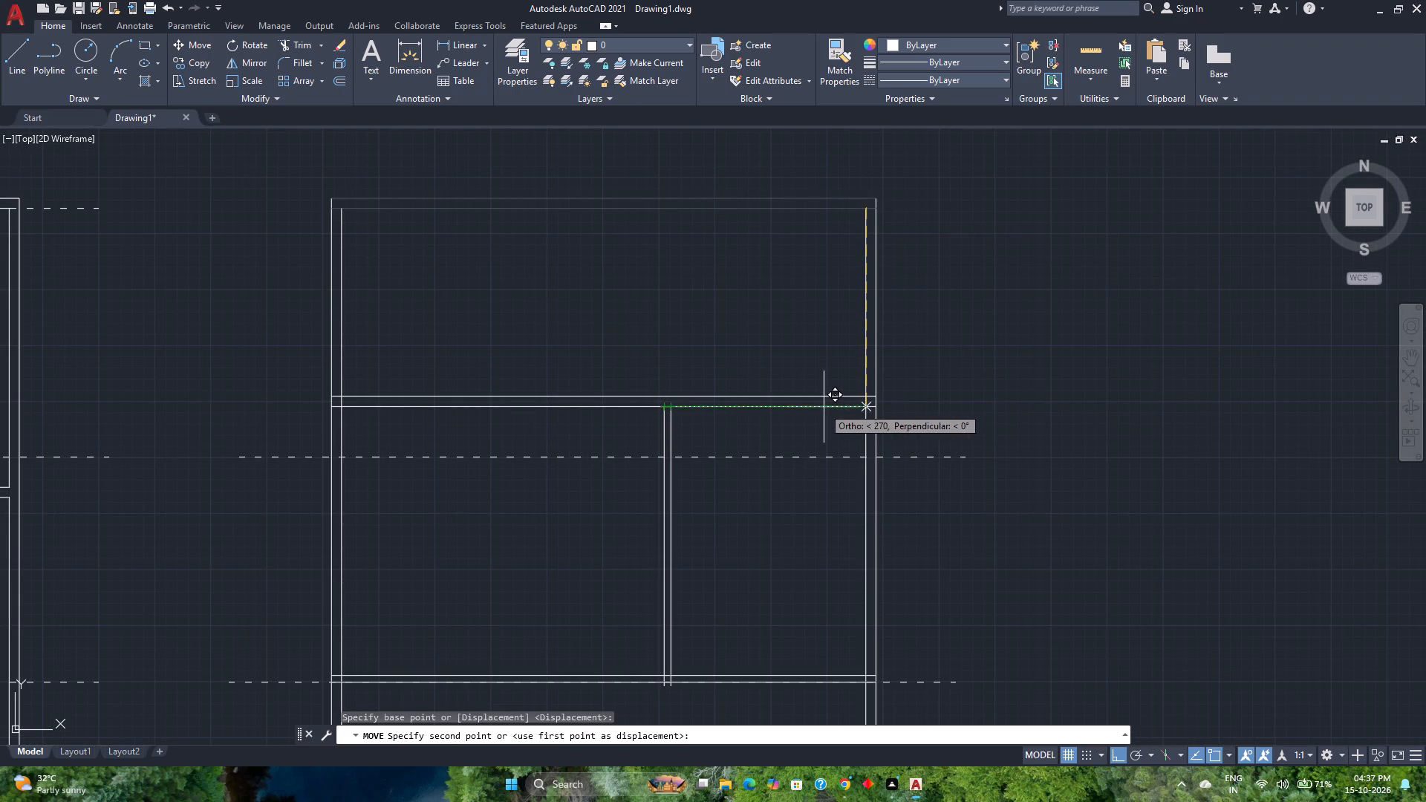
pyautogui.click(866, 406)
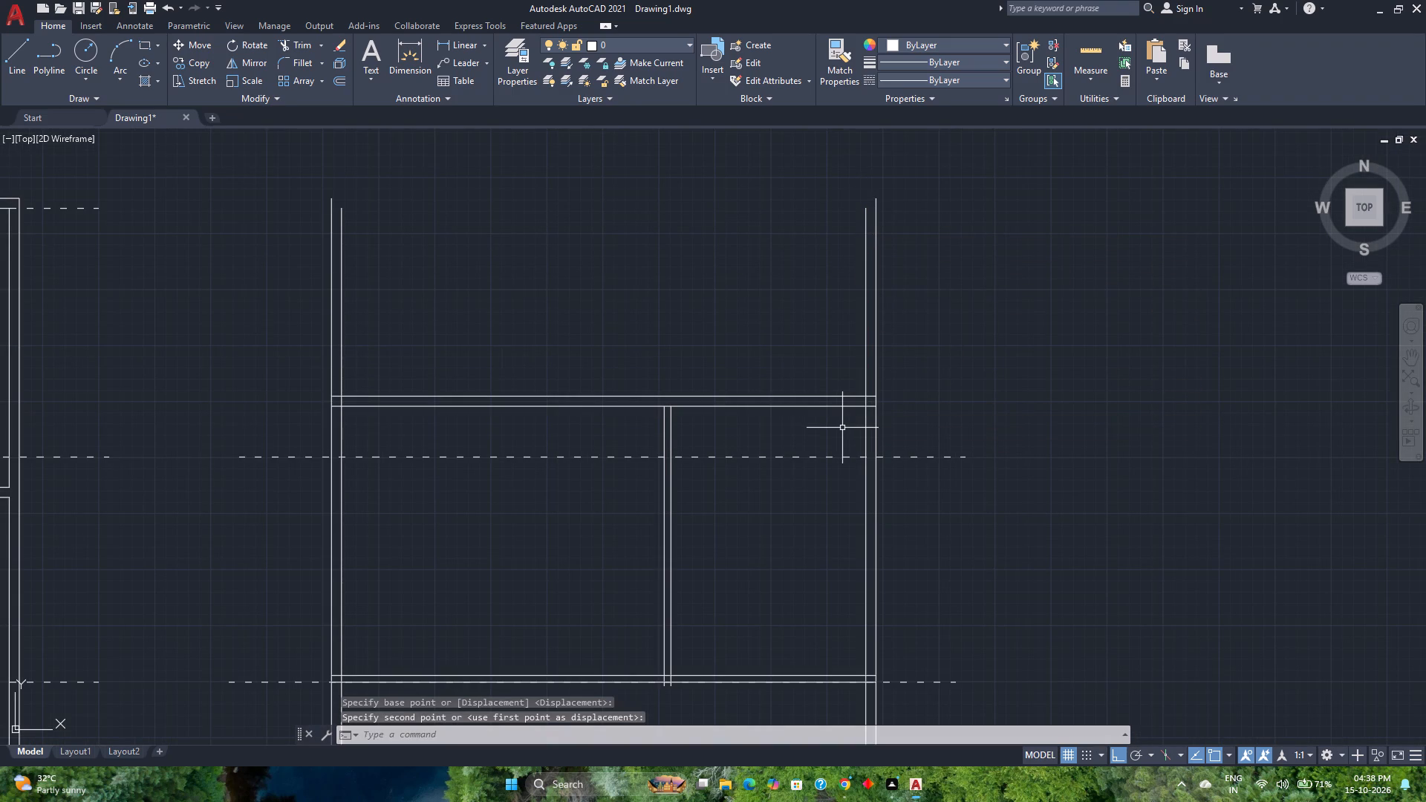
pyautogui.press('Escape')
# Trim the four side wall line ends that extend above the third plan's relocated top wall.
pyautogui.write('tr')
pyautogui.press('Return')
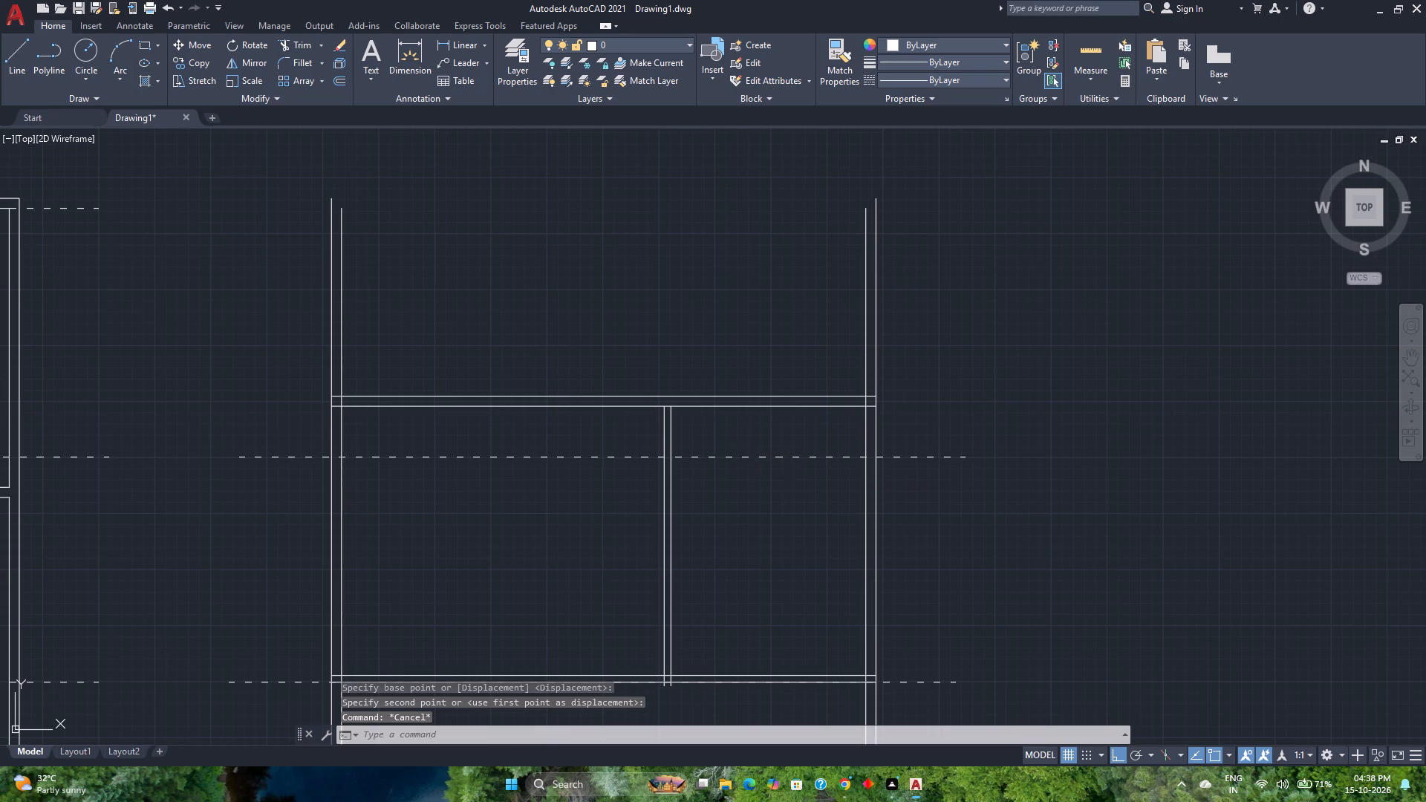
pyautogui.click(952, 318)
pyautogui.click(267, 297)
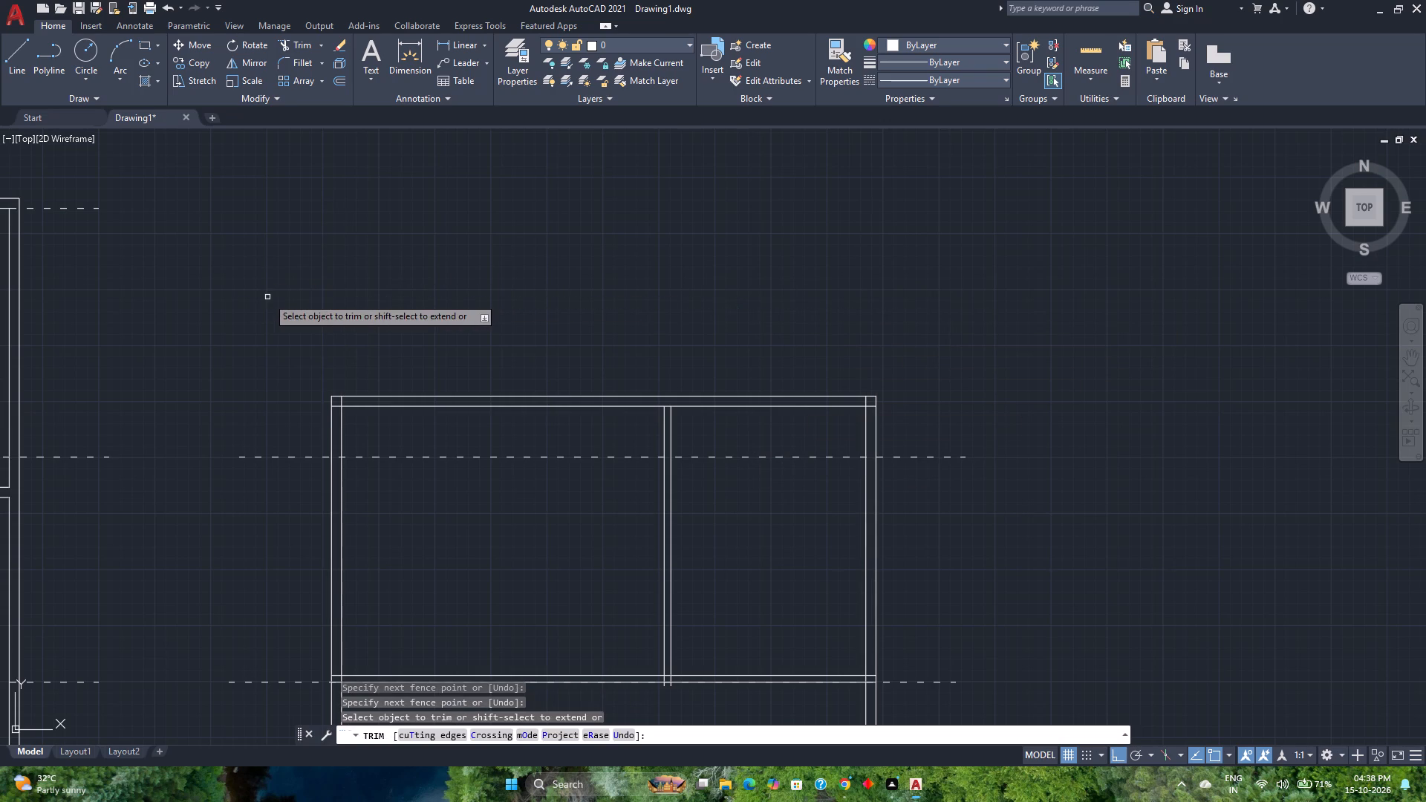
pyautogui.scroll(-1, 267, 297)
pyautogui.moveTo(393, 469); pyautogui.dragTo(527, 365, button='middle')
pyautogui.press('space')
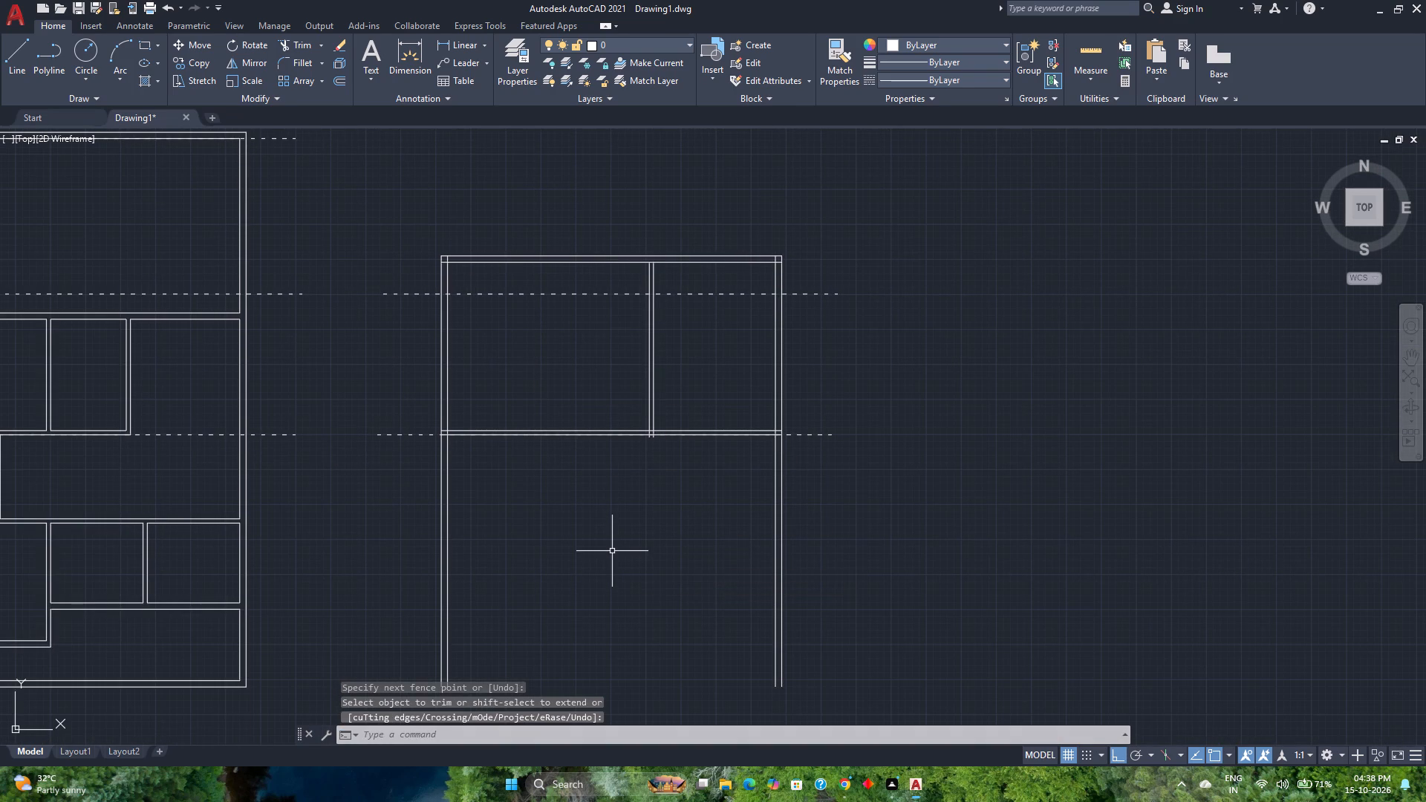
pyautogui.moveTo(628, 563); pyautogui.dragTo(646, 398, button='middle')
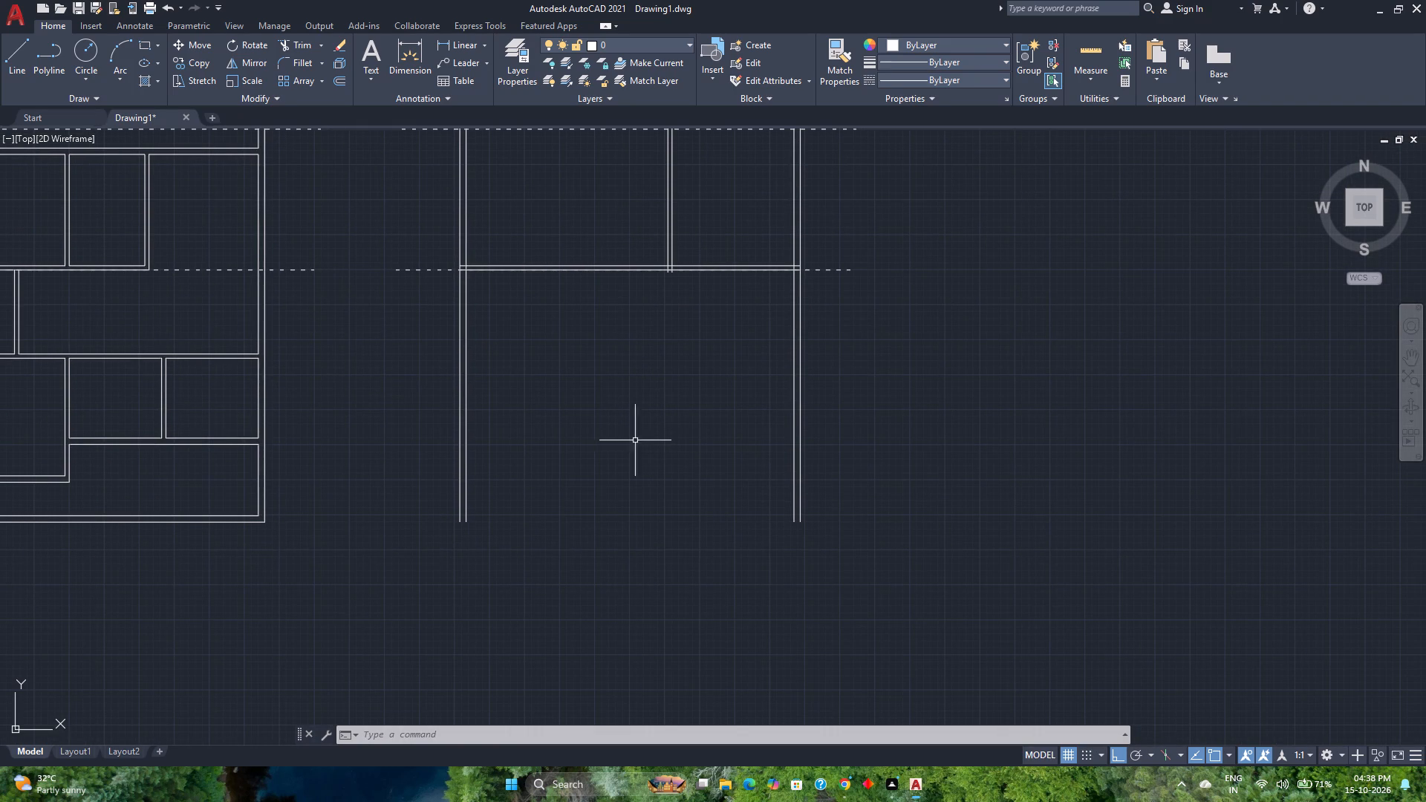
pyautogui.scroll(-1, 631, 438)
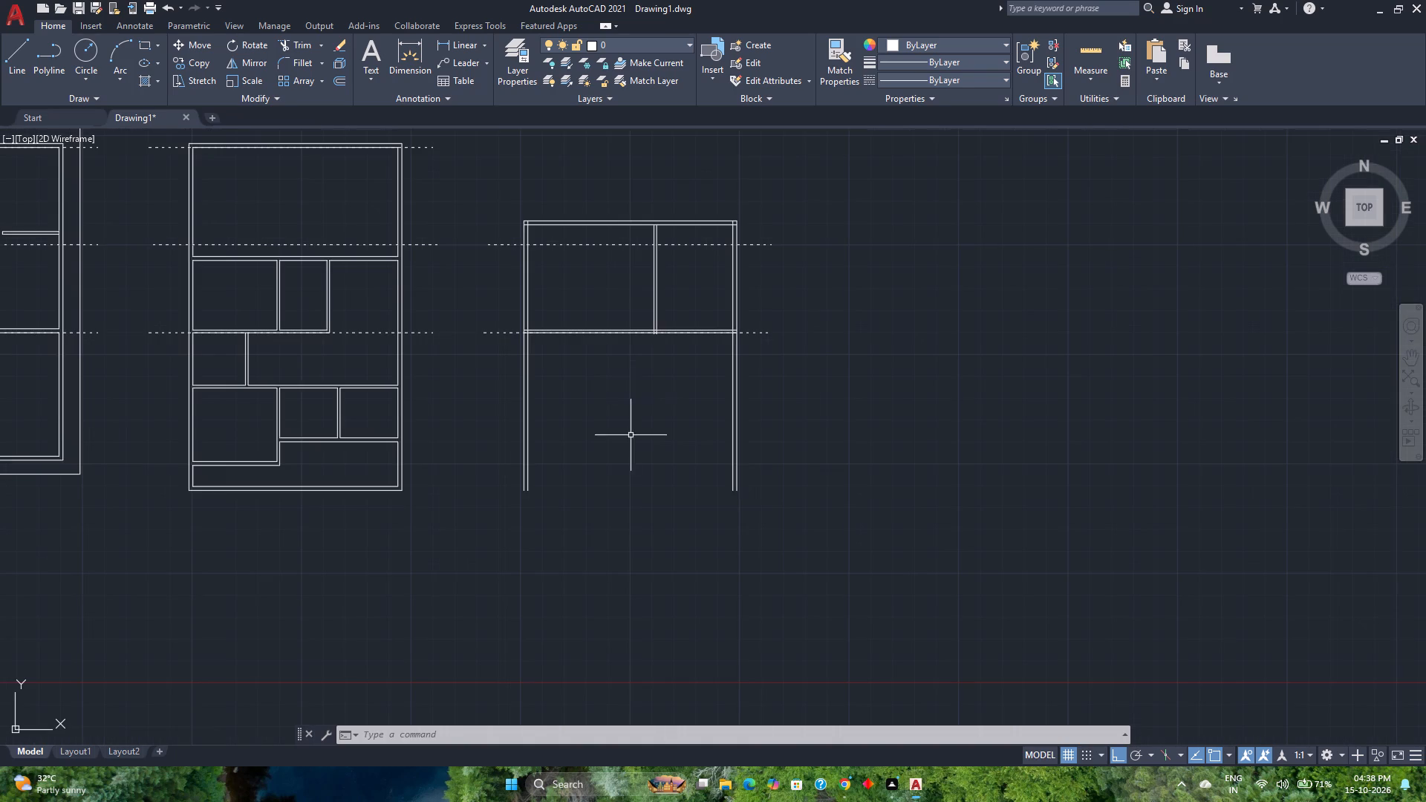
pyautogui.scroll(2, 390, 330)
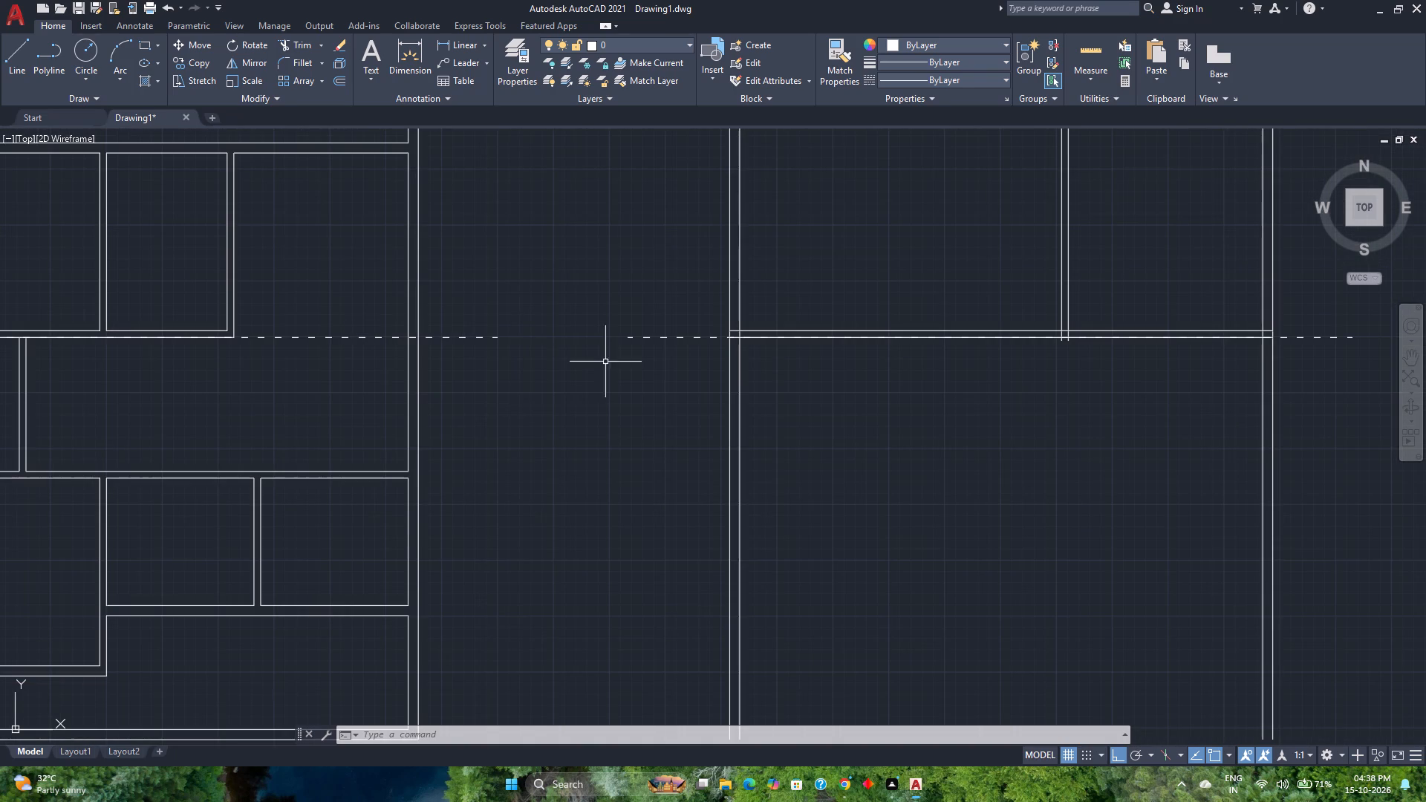
# Copy the upper line of the third plan's cross wall straight down by the spacing between the second plan's corresponding cross walls.
pyautogui.click(808, 332)
pyautogui.scroll(4, 775, 319)
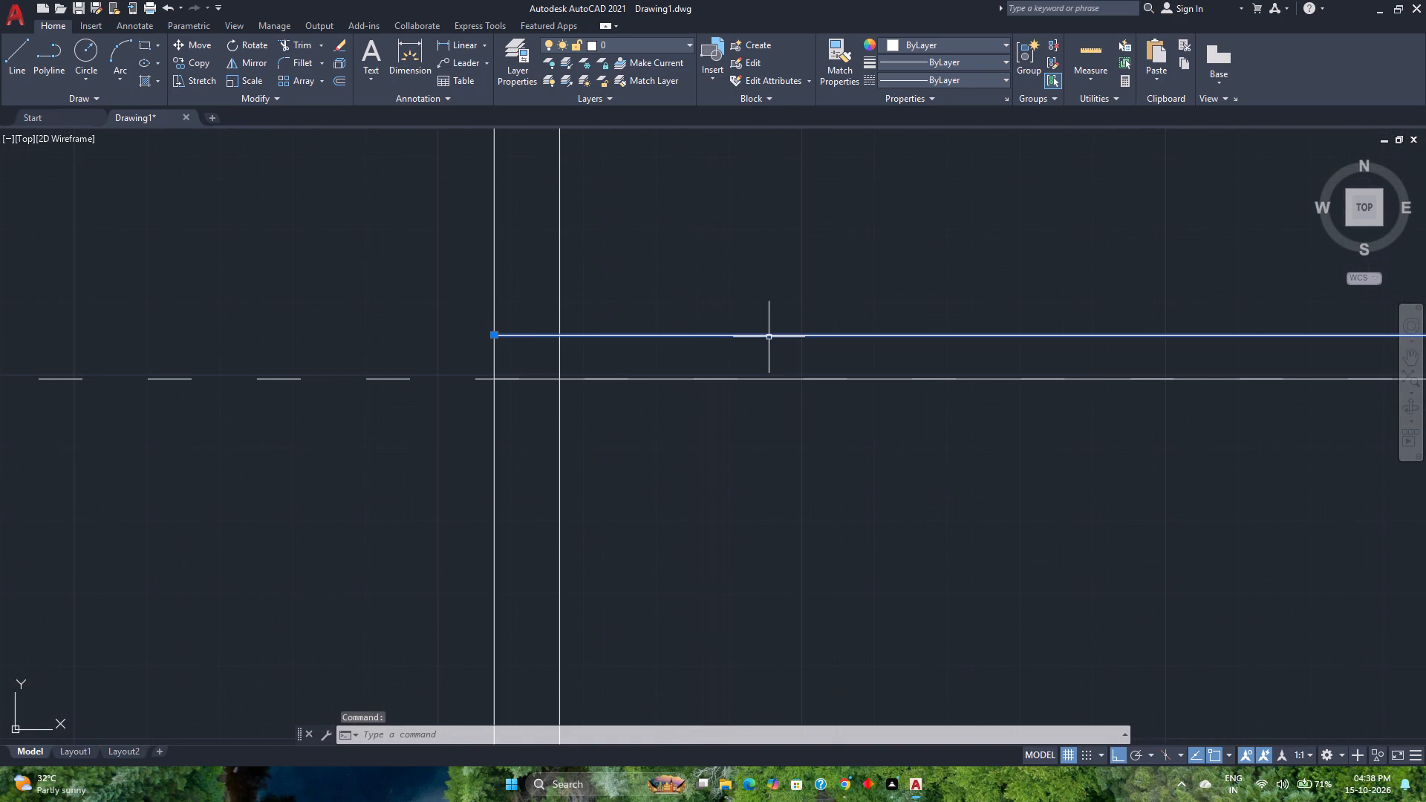
pyautogui.scroll(-5, 522, 374)
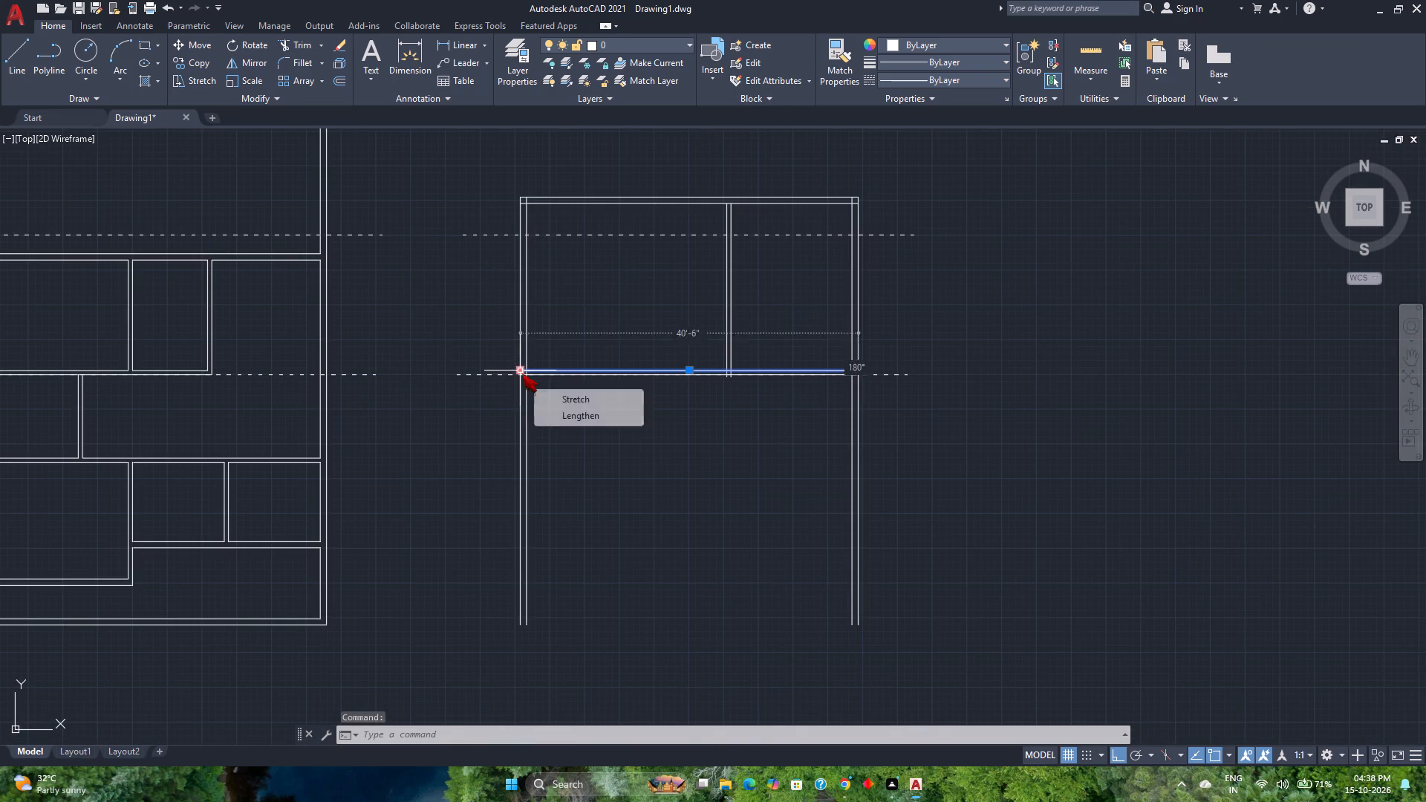
pyautogui.moveTo(415, 388); pyautogui.dragTo(696, 381, button='middle')
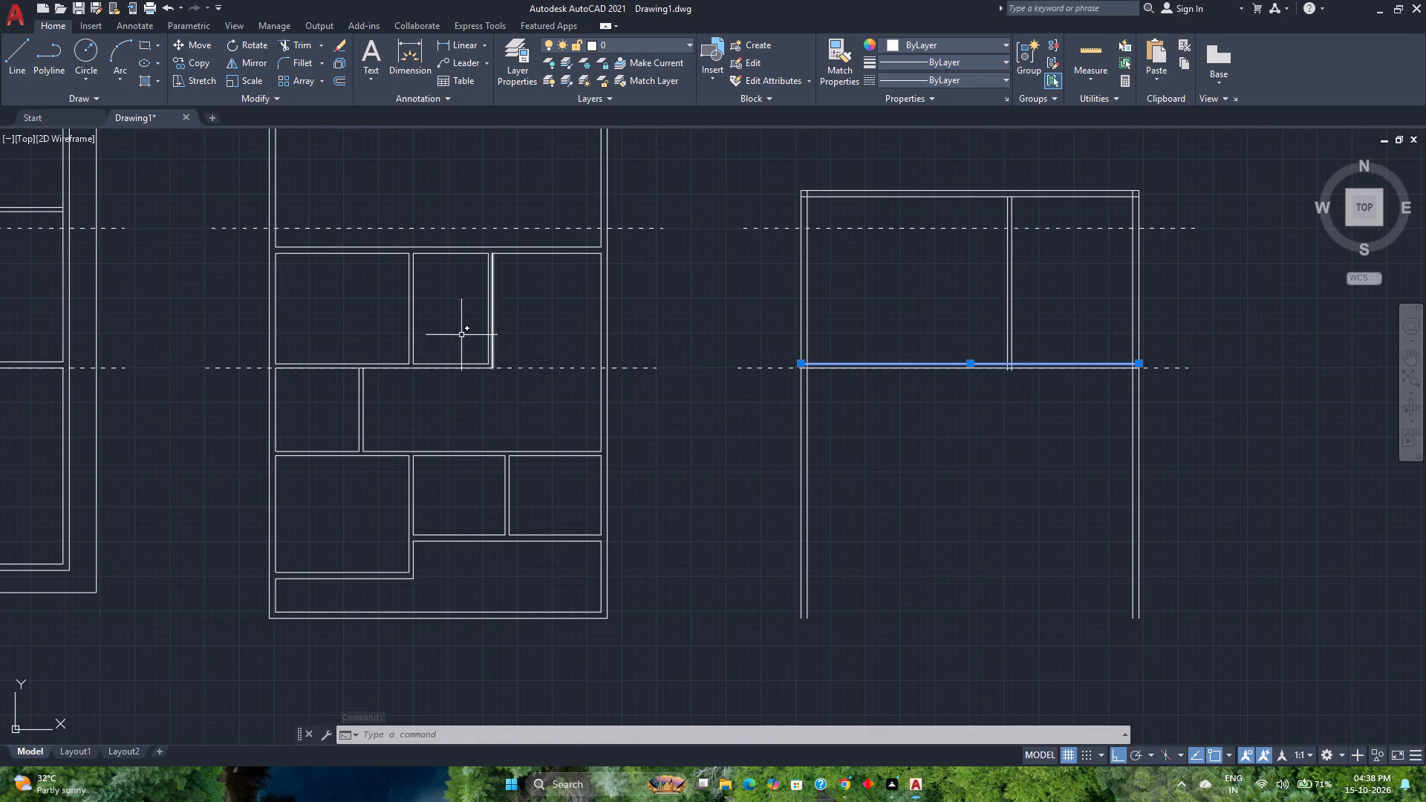
pyautogui.click(198, 60)
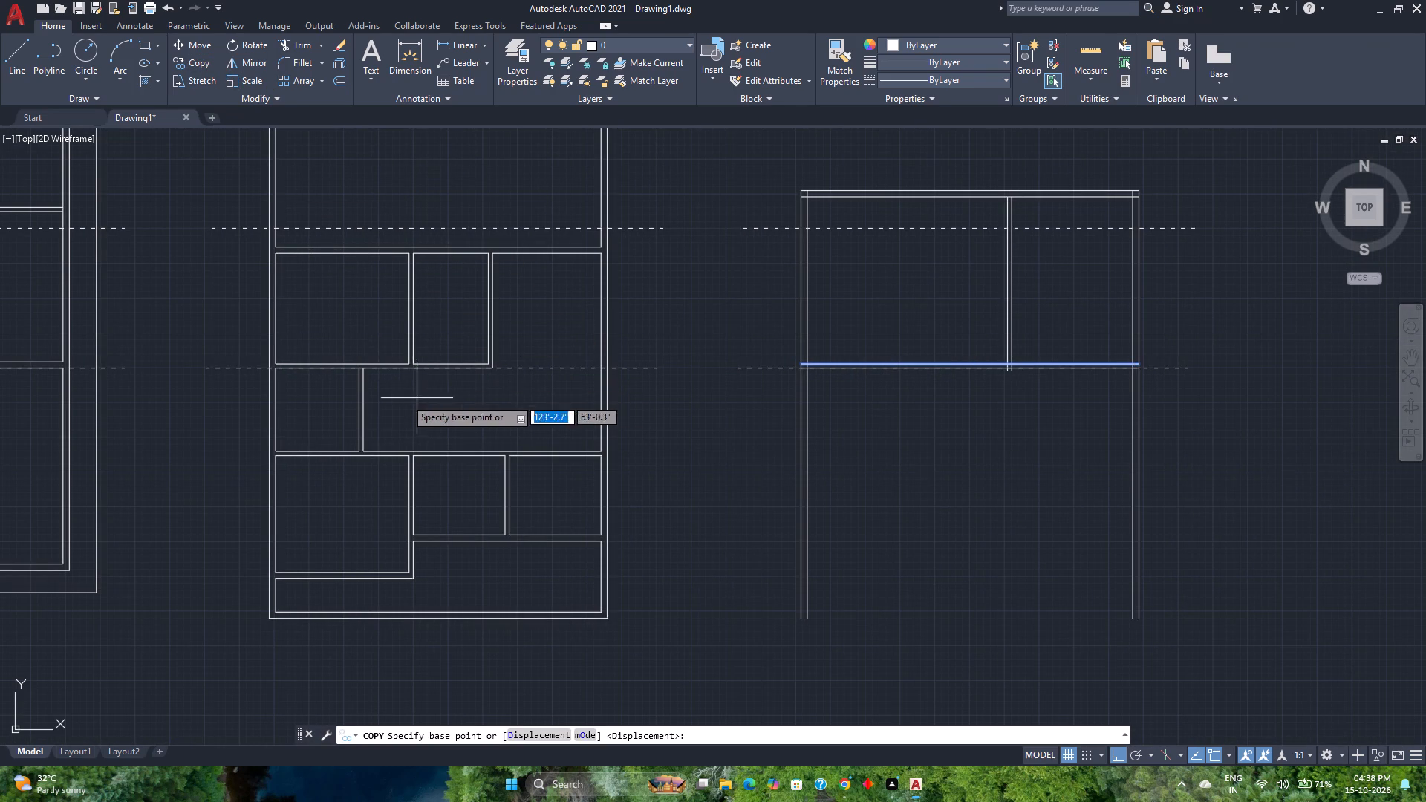
pyautogui.scroll(2, 354, 391)
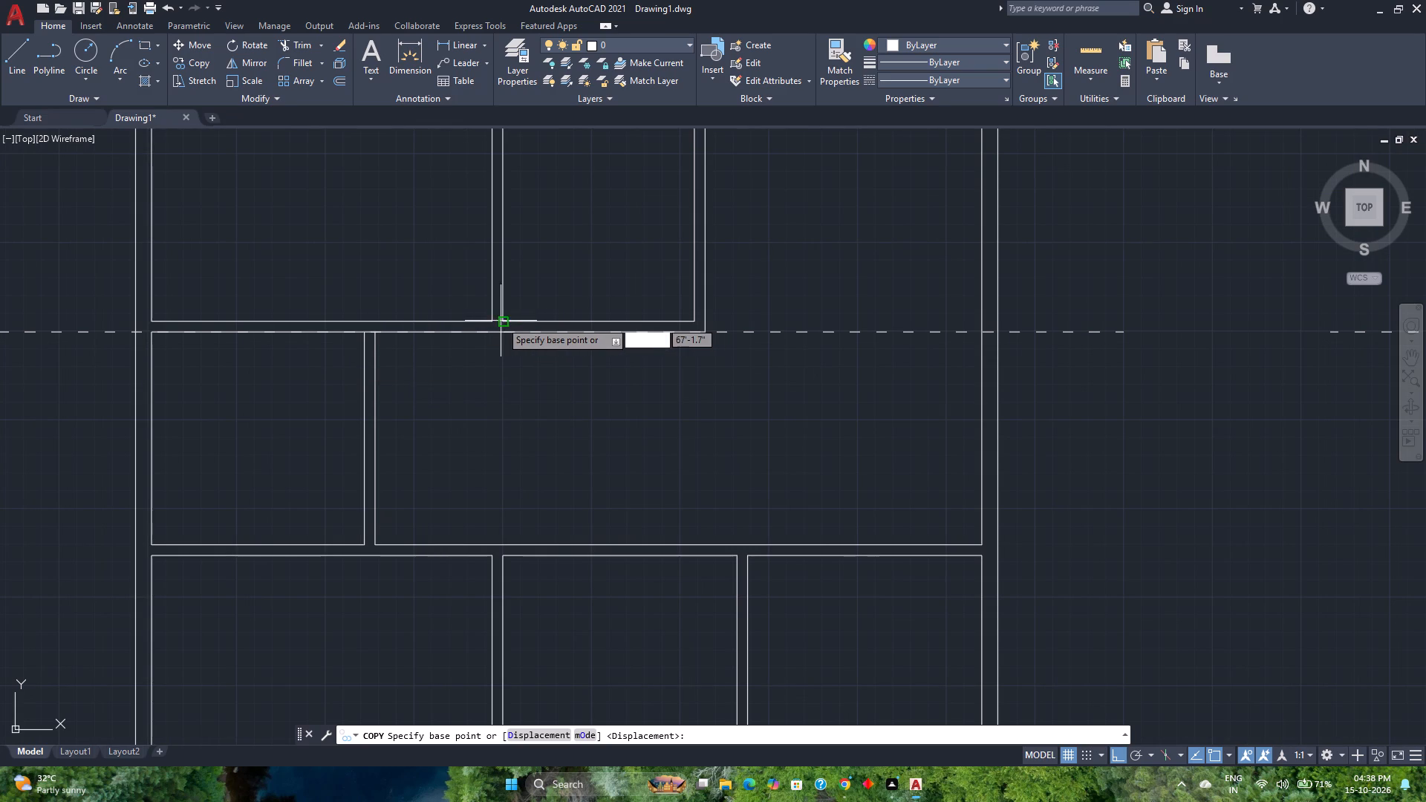
pyautogui.click(501, 321)
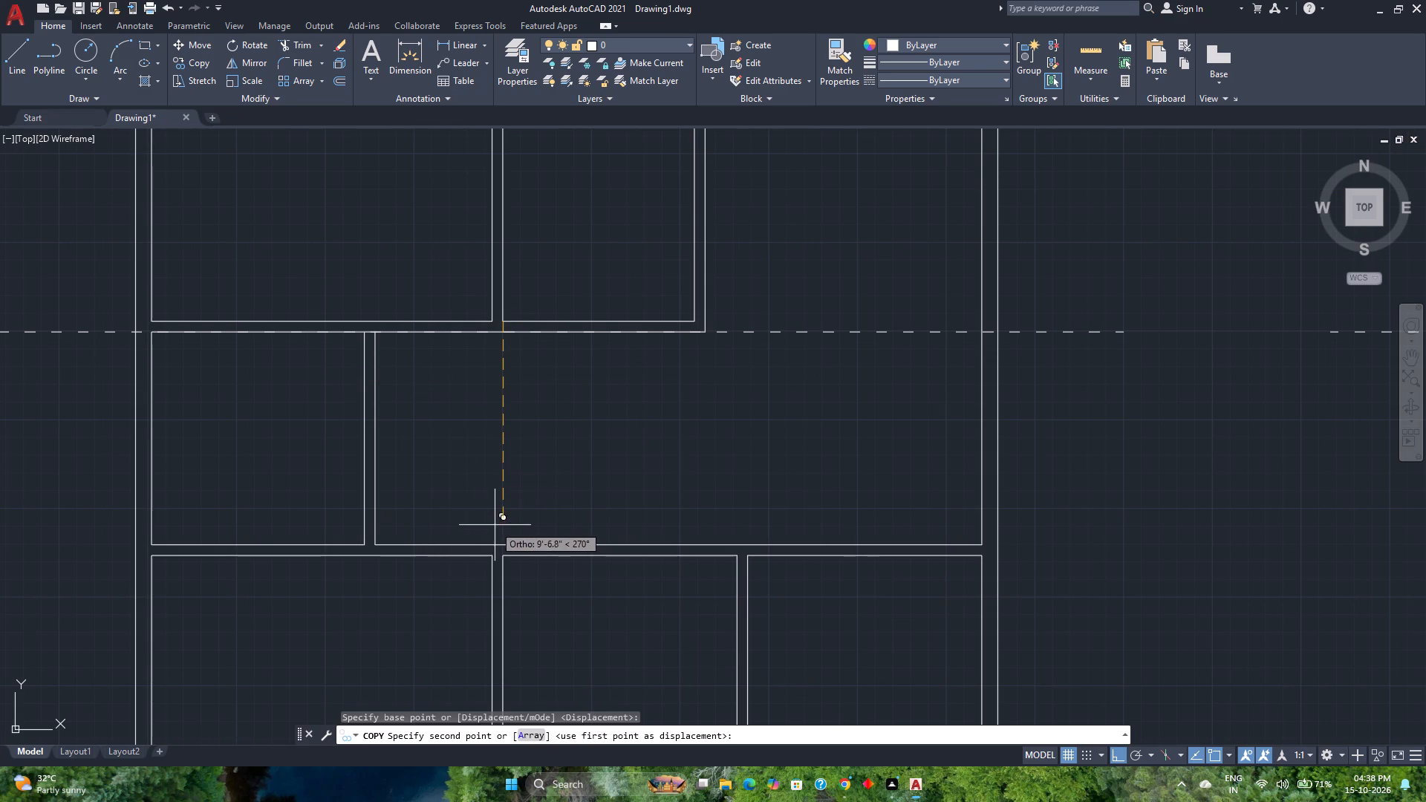
pyautogui.click(501, 542)
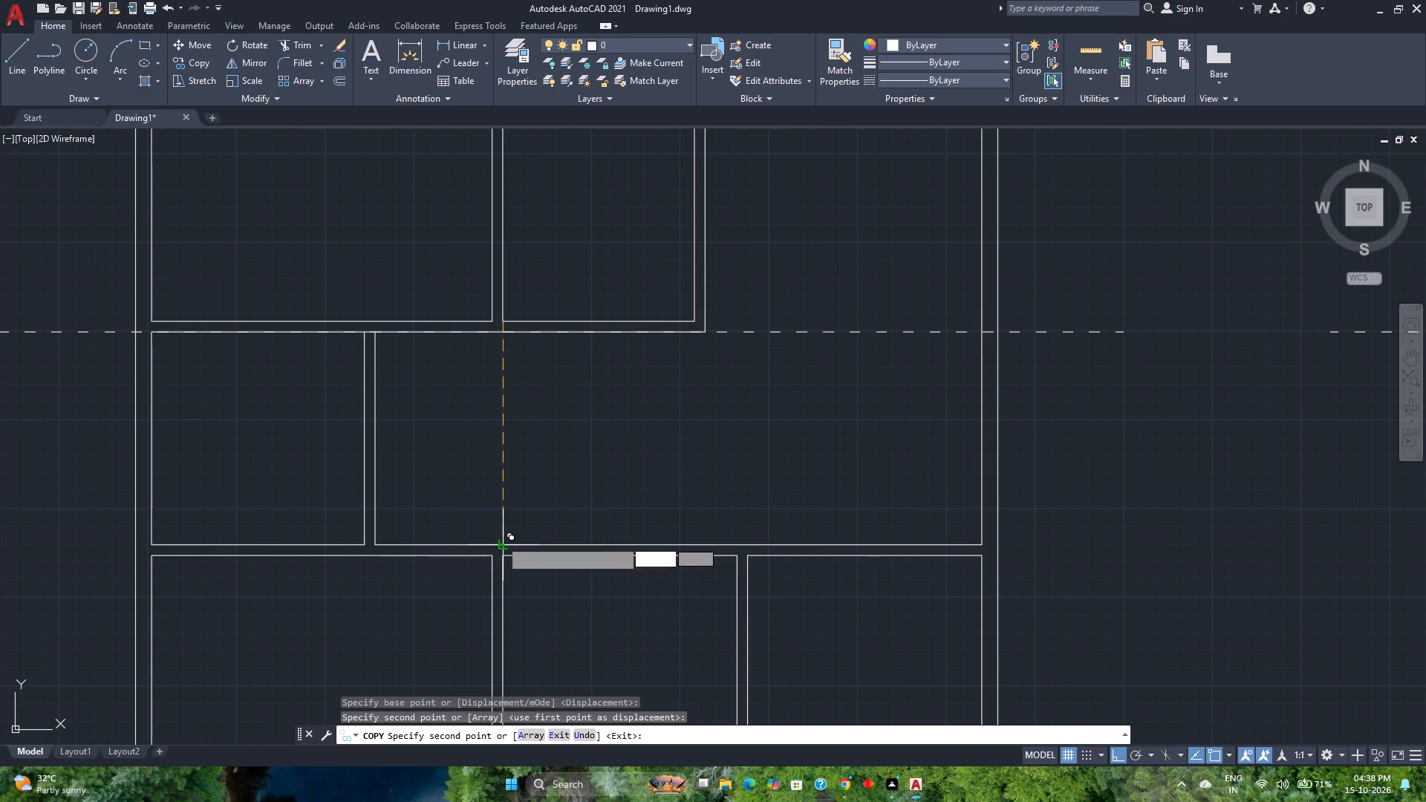
pyautogui.press('Escape')
pyautogui.scroll(-3, 498, 509)
pyautogui.moveTo(775, 555); pyautogui.dragTo(625, 499, button='middle')
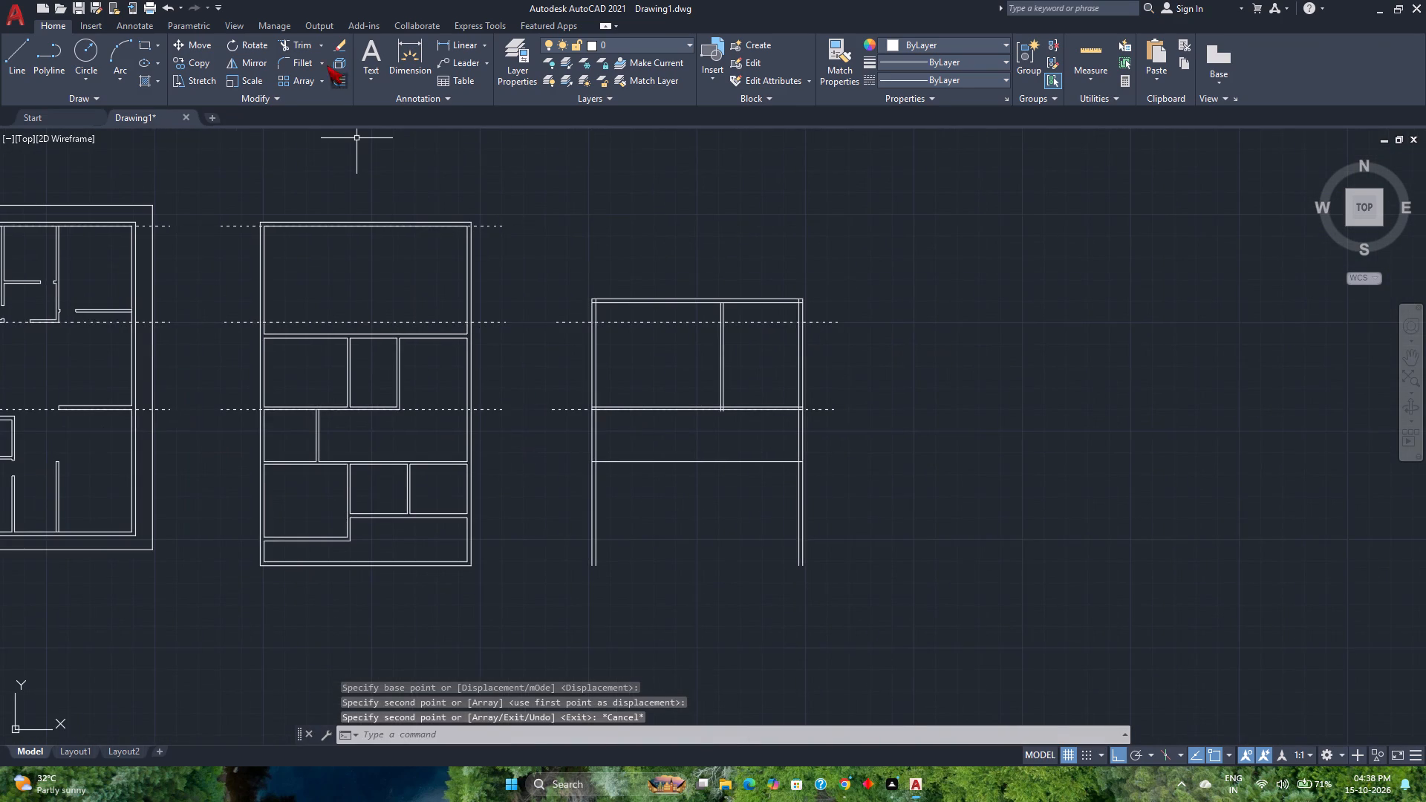
# Offset the copied line 6" downward to form a second cross wall in the third plan.
pyautogui.click(342, 79)
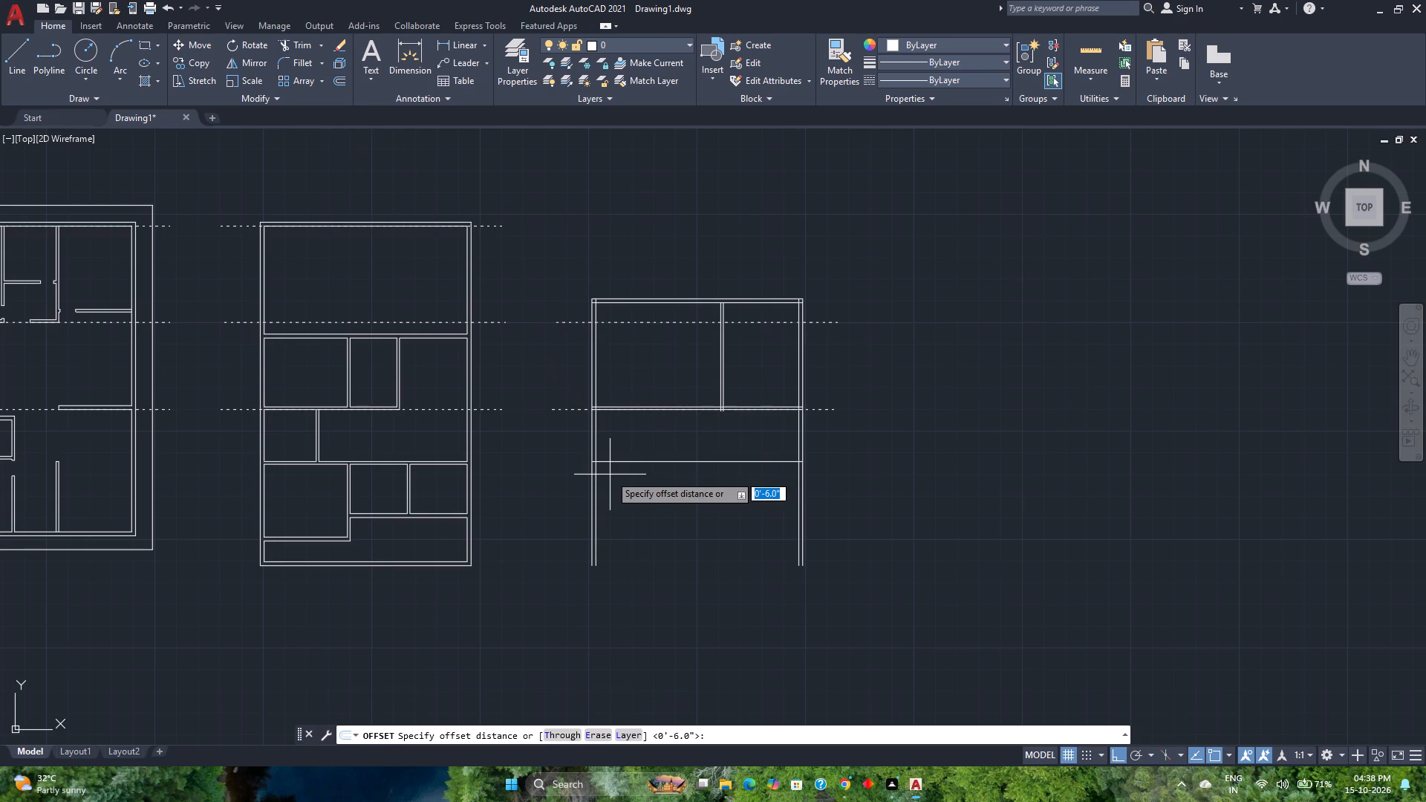
pyautogui.press('6')
pyautogui.press('Return')
pyautogui.click(636, 462)
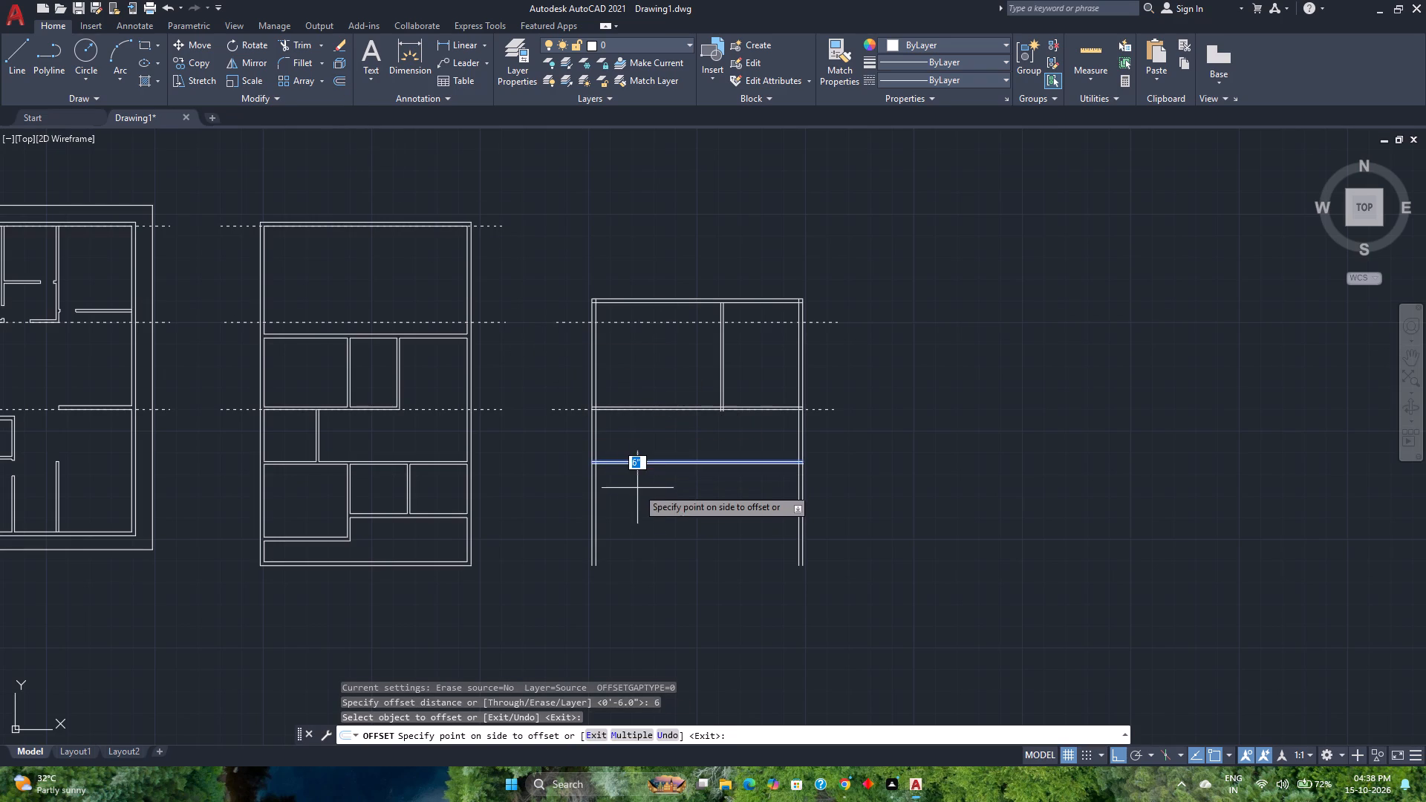
pyautogui.click(639, 497)
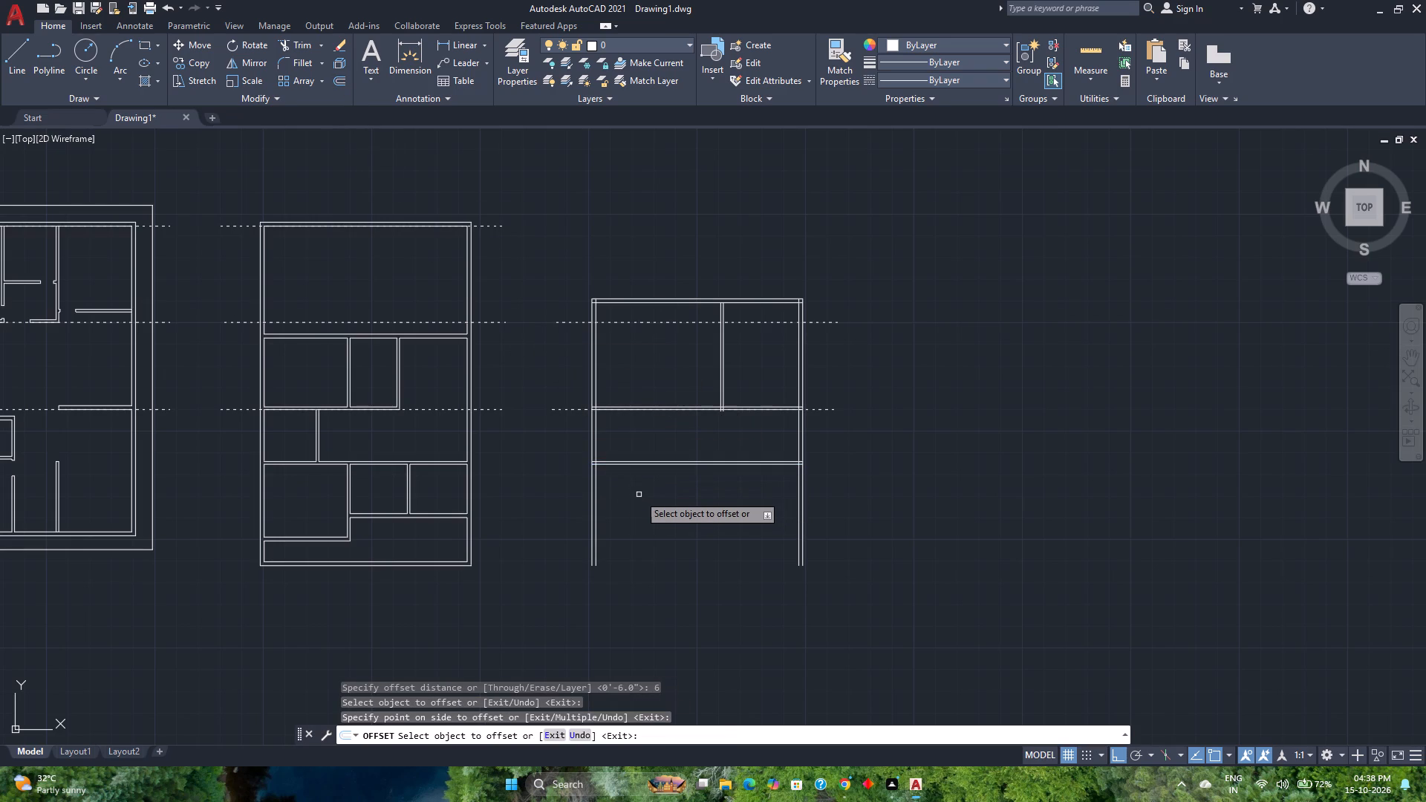
pyautogui.moveTo(693, 489); pyautogui.dragTo(652, 426, button='middle')
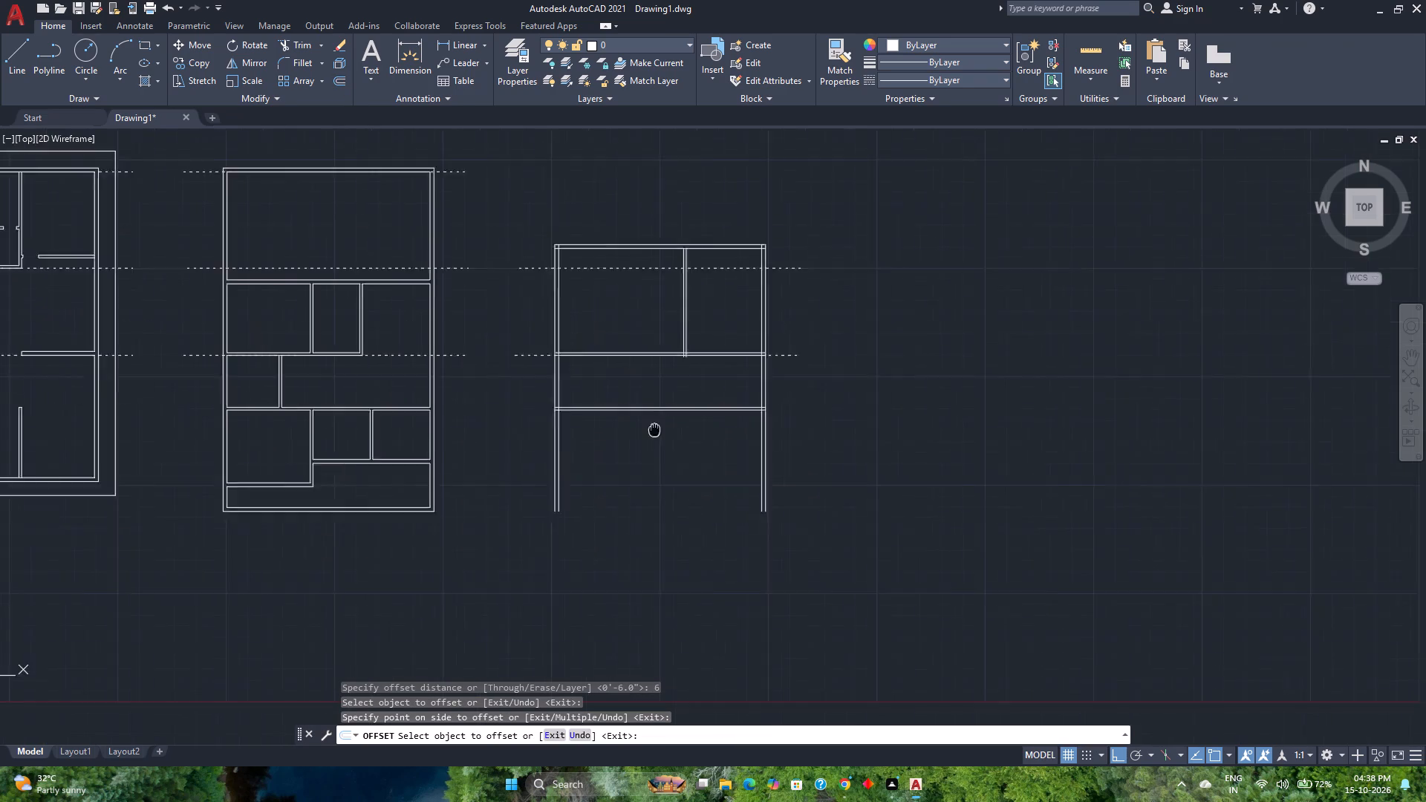
pyautogui.moveTo(652, 426); pyautogui.dragTo(642, 406, button='middle')
pyautogui.scroll(2, 651, 405)
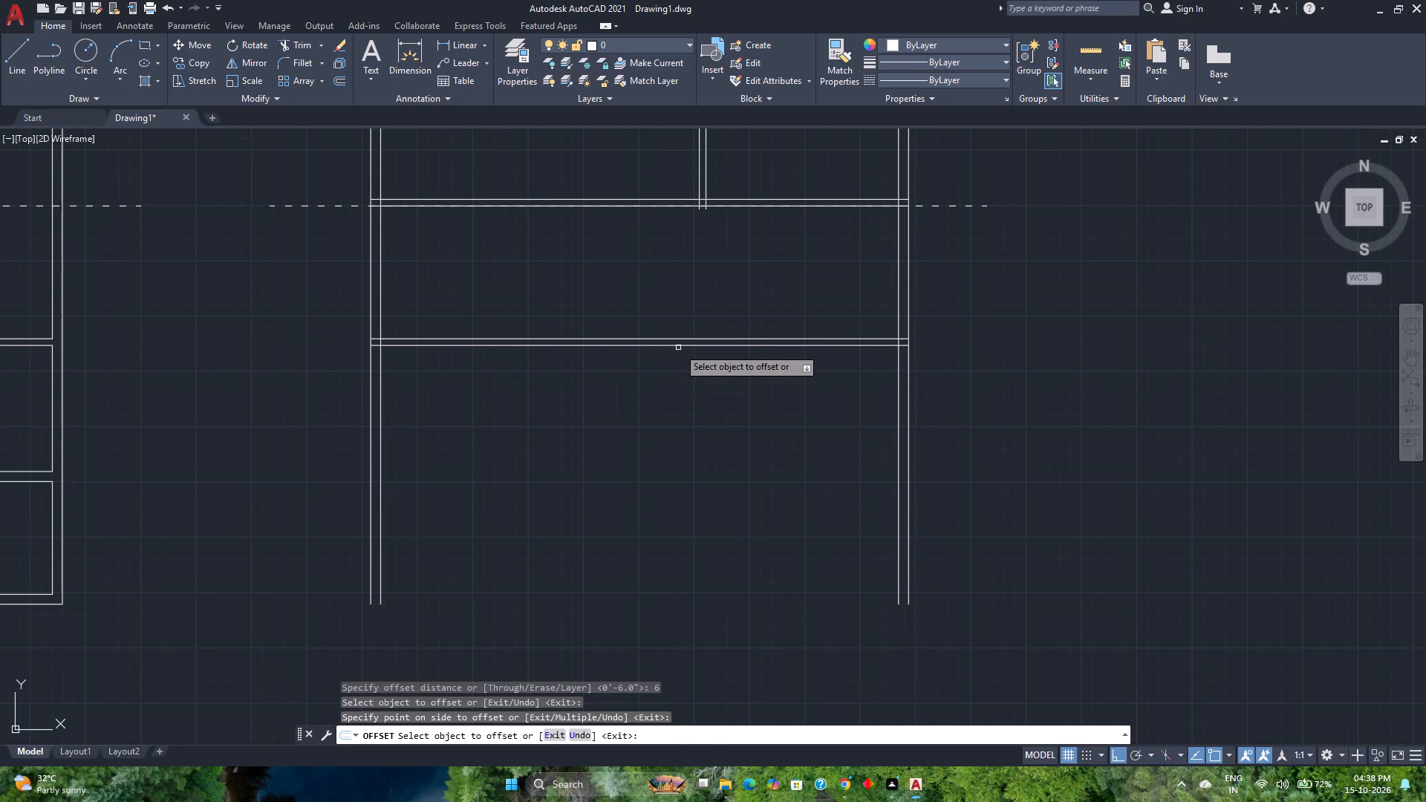
pyautogui.click(679, 346)
pyautogui.press('Escape')
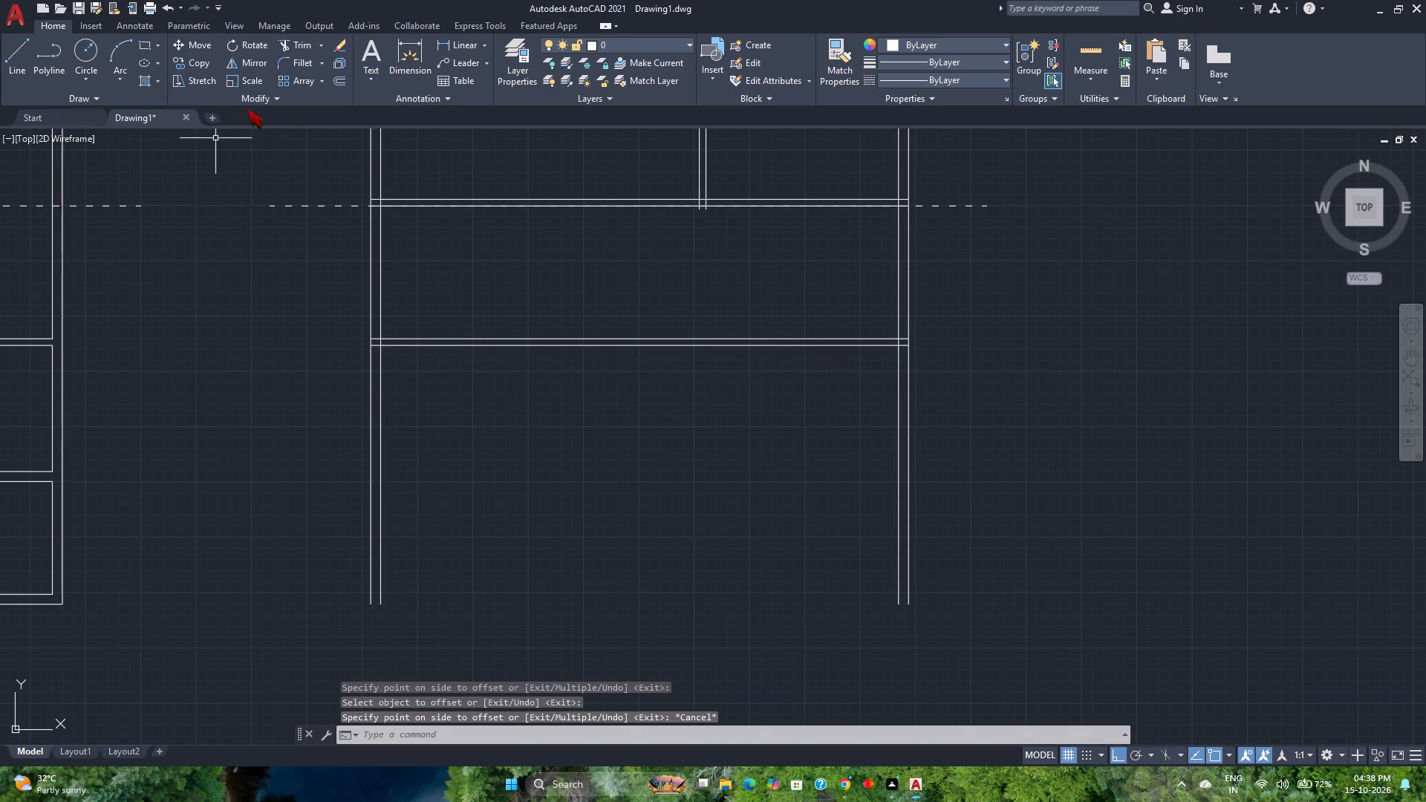
# Offset the lower line of the third plan's new cross wall 14' downward.
pyautogui.click(341, 82)
pyautogui.press('1')
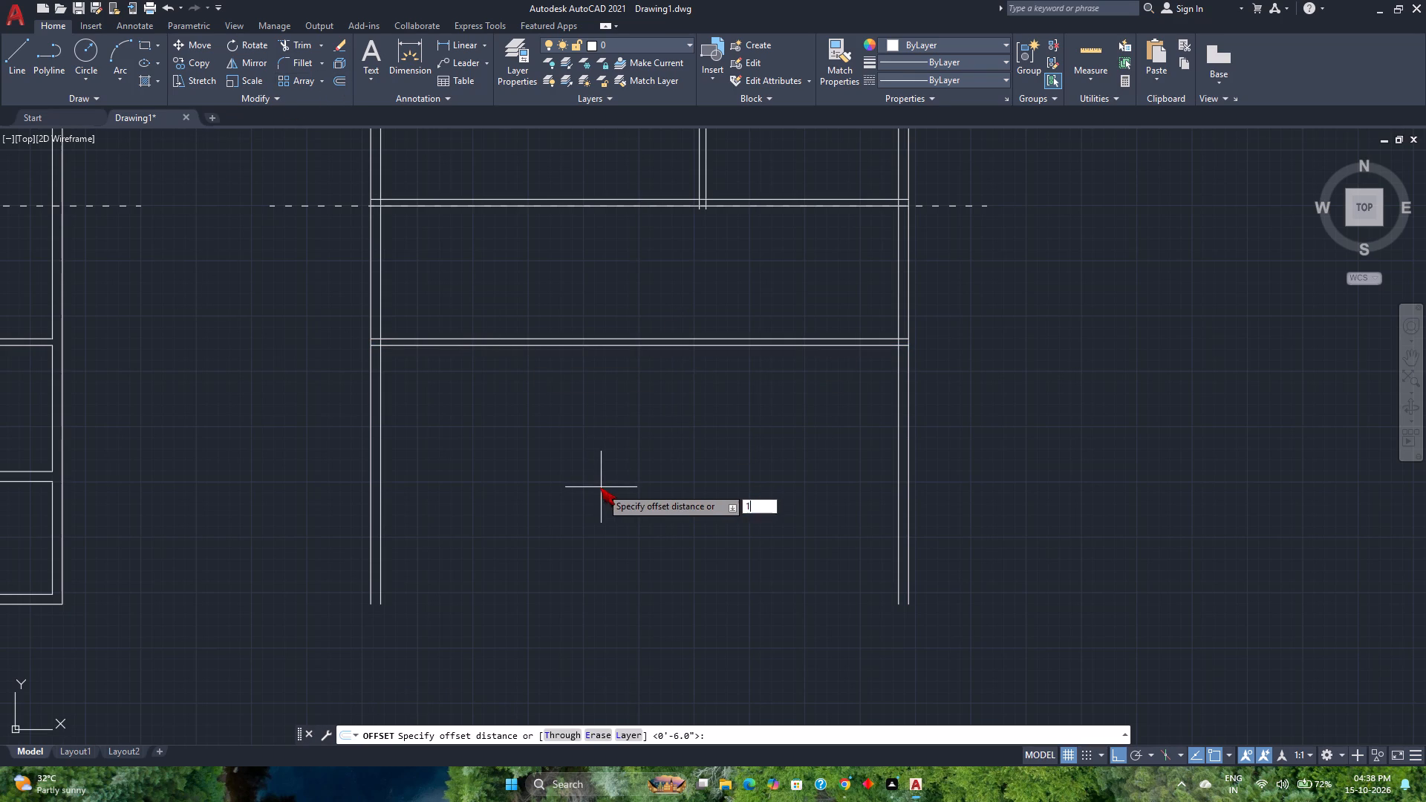
pyautogui.press('6')
pyautogui.press("'")
pyautogui.press('Return')
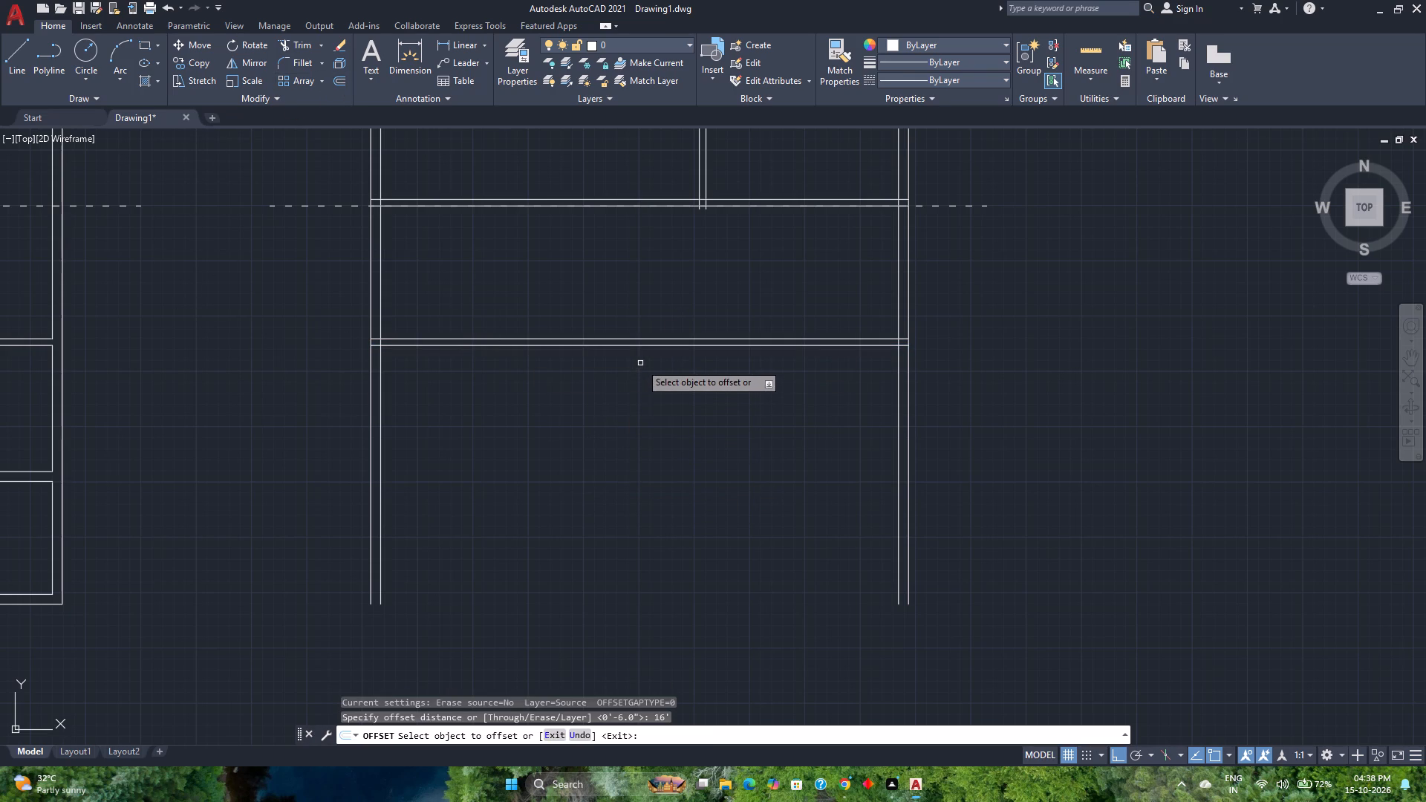
pyautogui.click(654, 345)
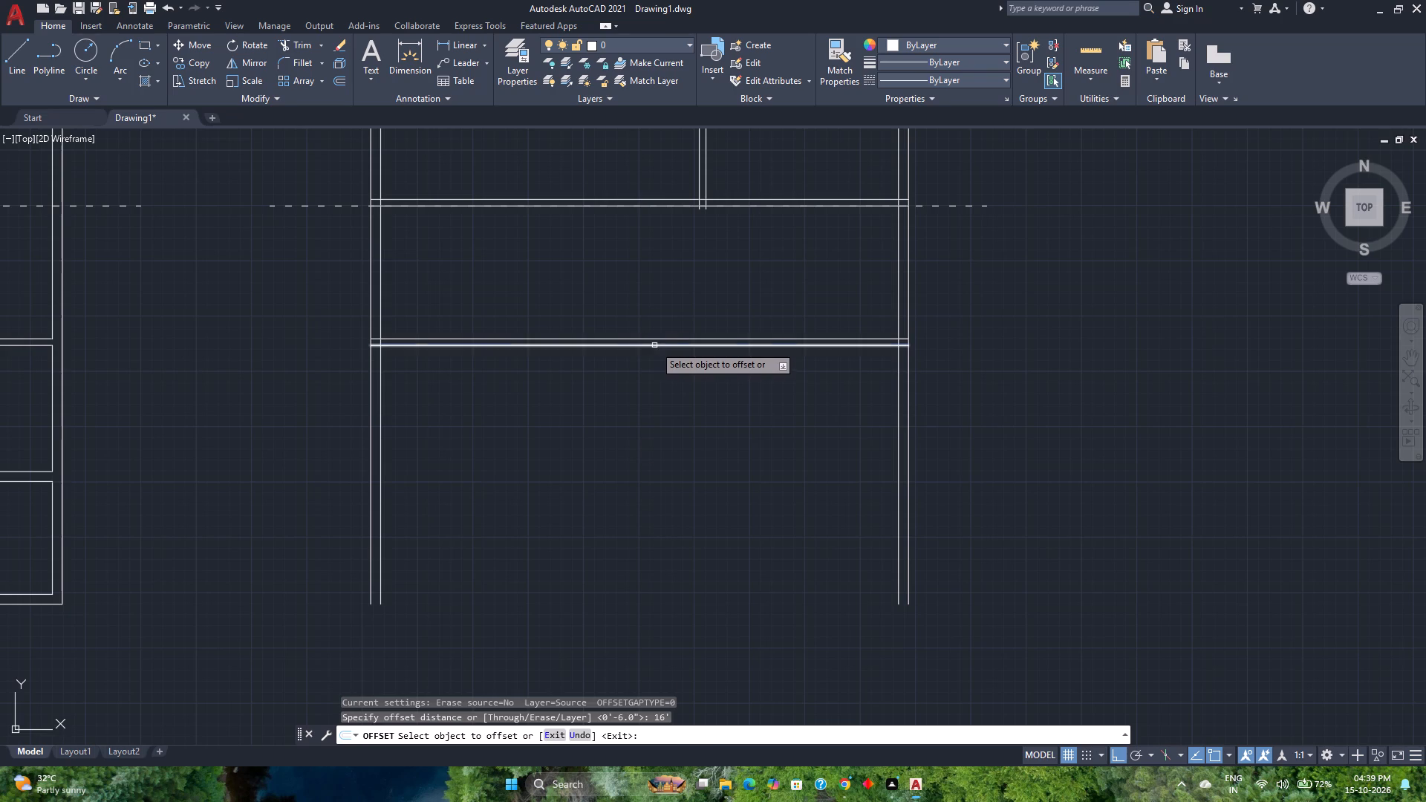
pyautogui.scroll(-1, 665, 443)
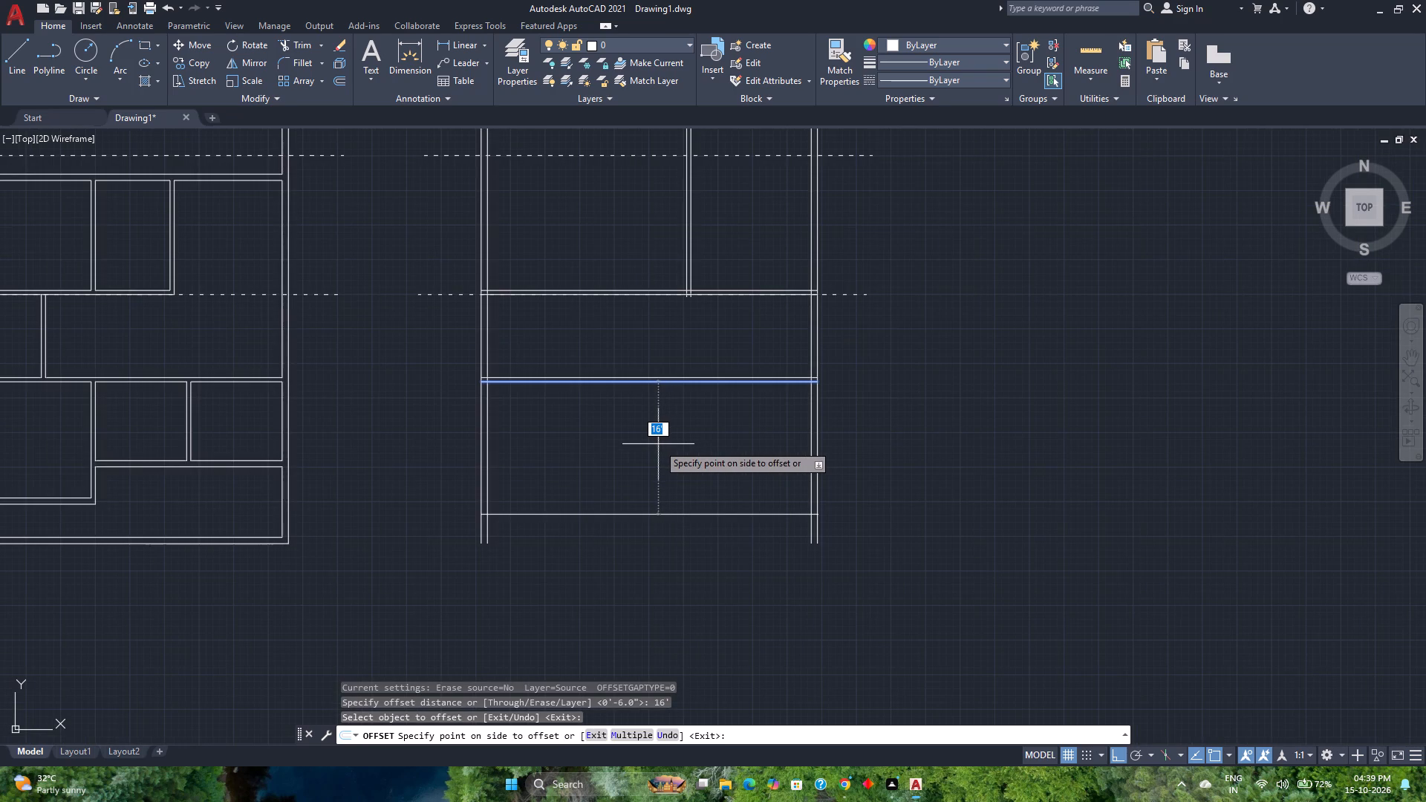
pyautogui.press('1')
pyautogui.press('4')
pyautogui.press('BackSpace')
pyautogui.write("4'")
pyautogui.press('Return')
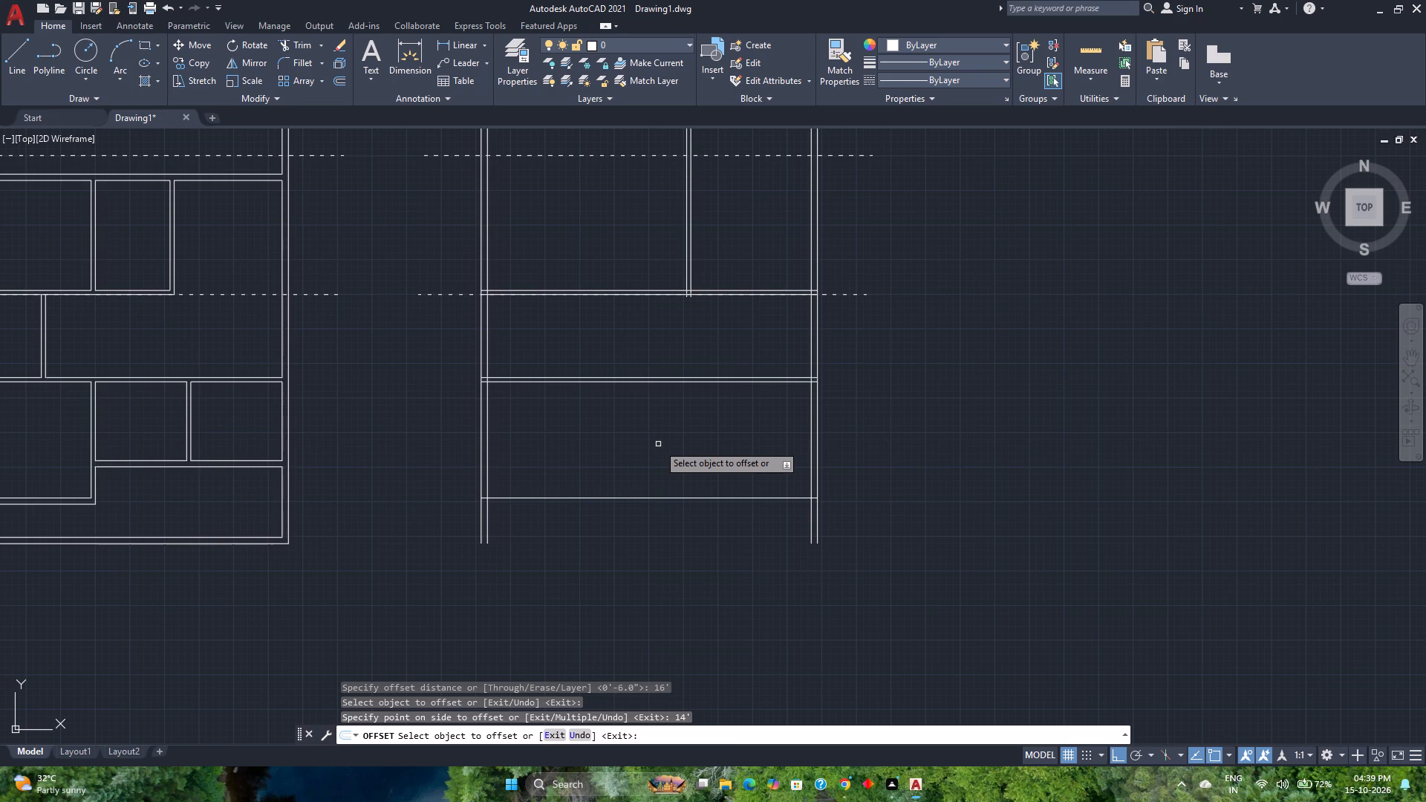
# Offset the third plan's lowest horizontal line 9" downward to form the bottom outer wall.
pyautogui.click(625, 498)
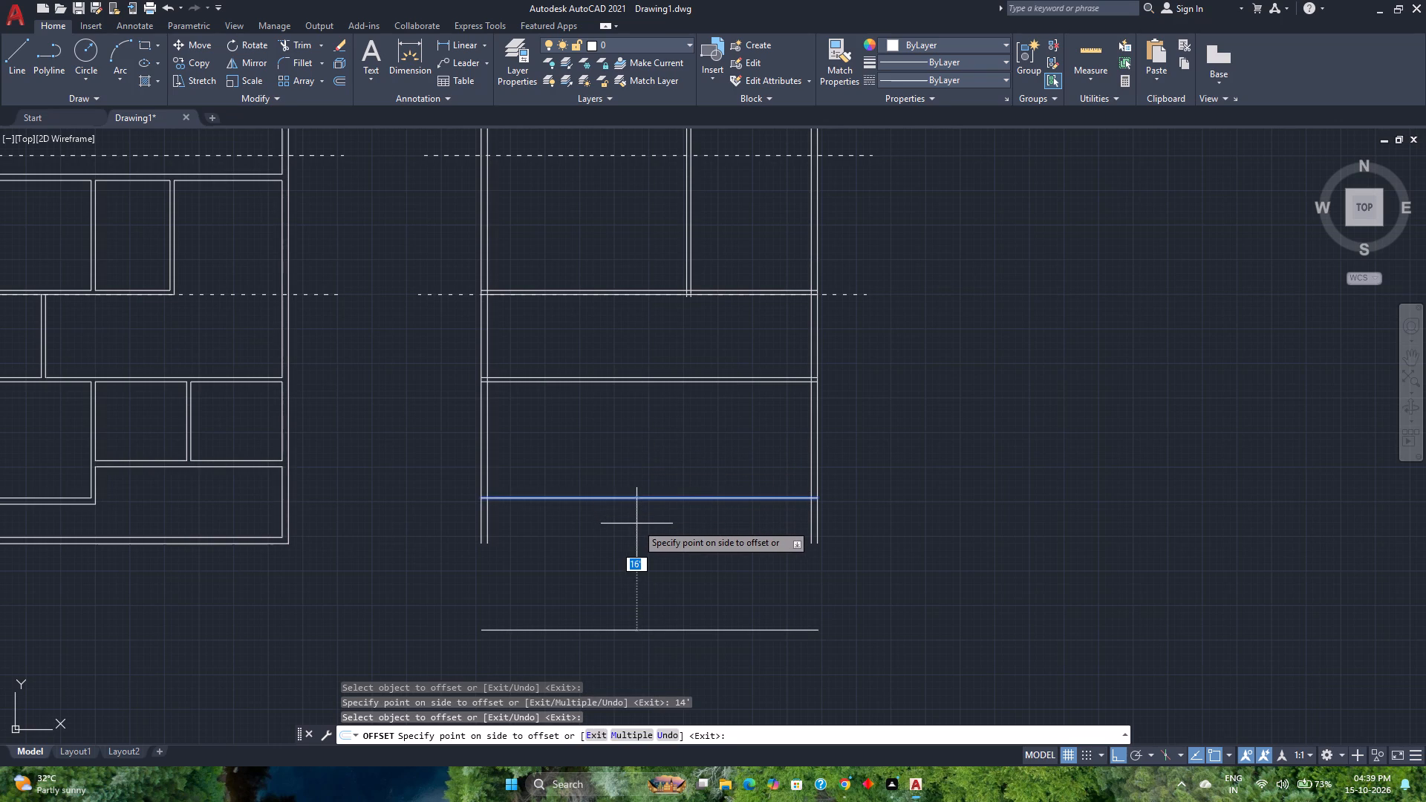
pyautogui.press('9')
pyautogui.press('Return')
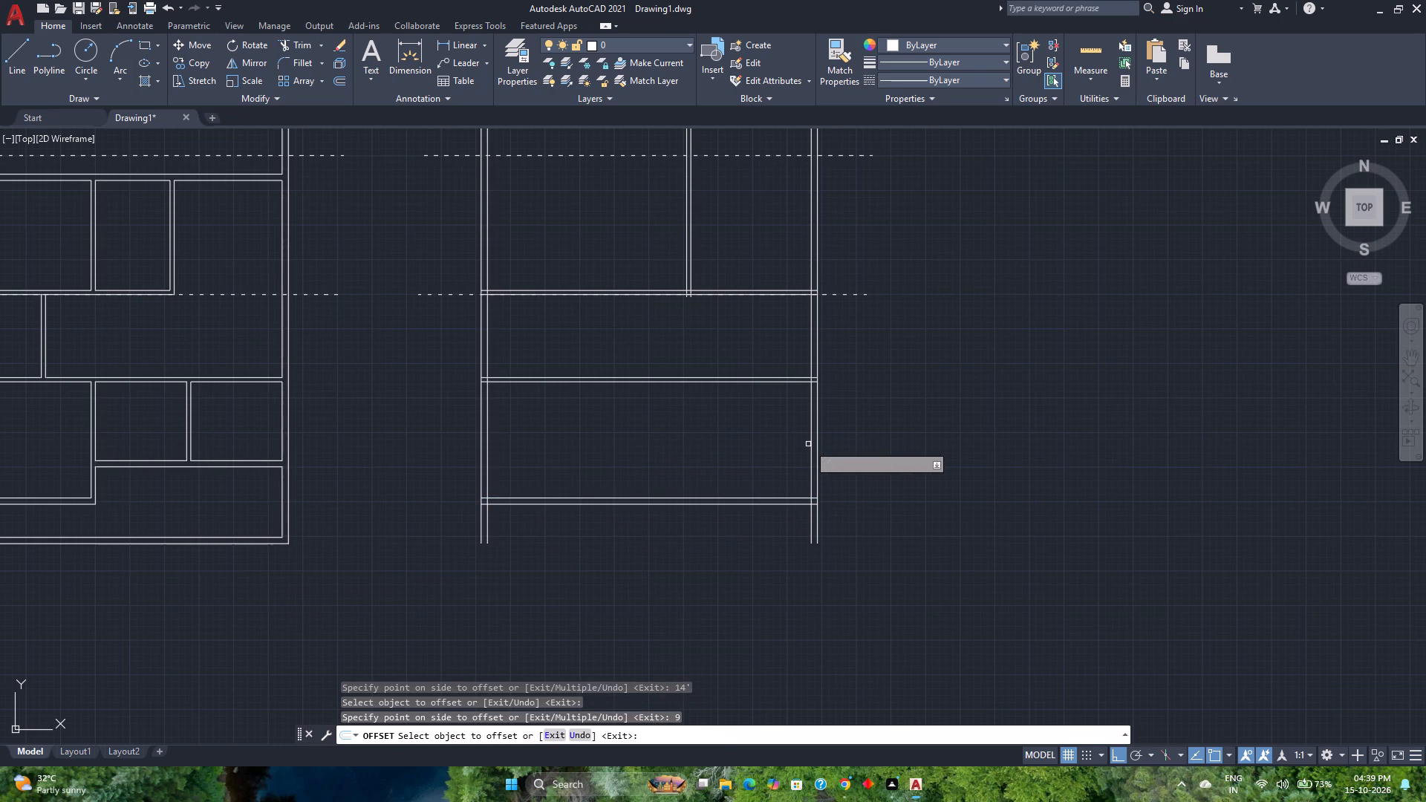
pyautogui.moveTo(698, 437); pyautogui.dragTo(619, 488, button='middle')
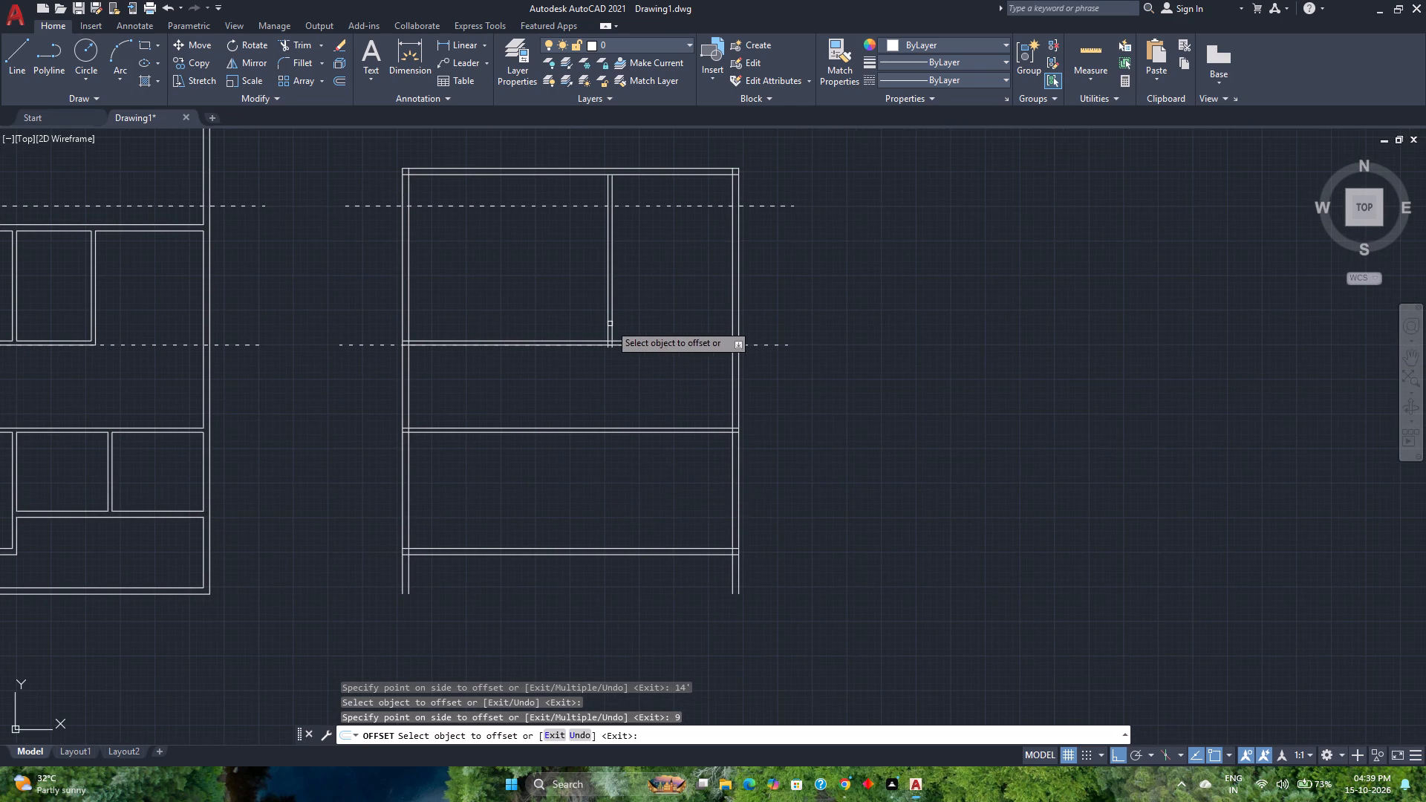
pyautogui.press('Escape')
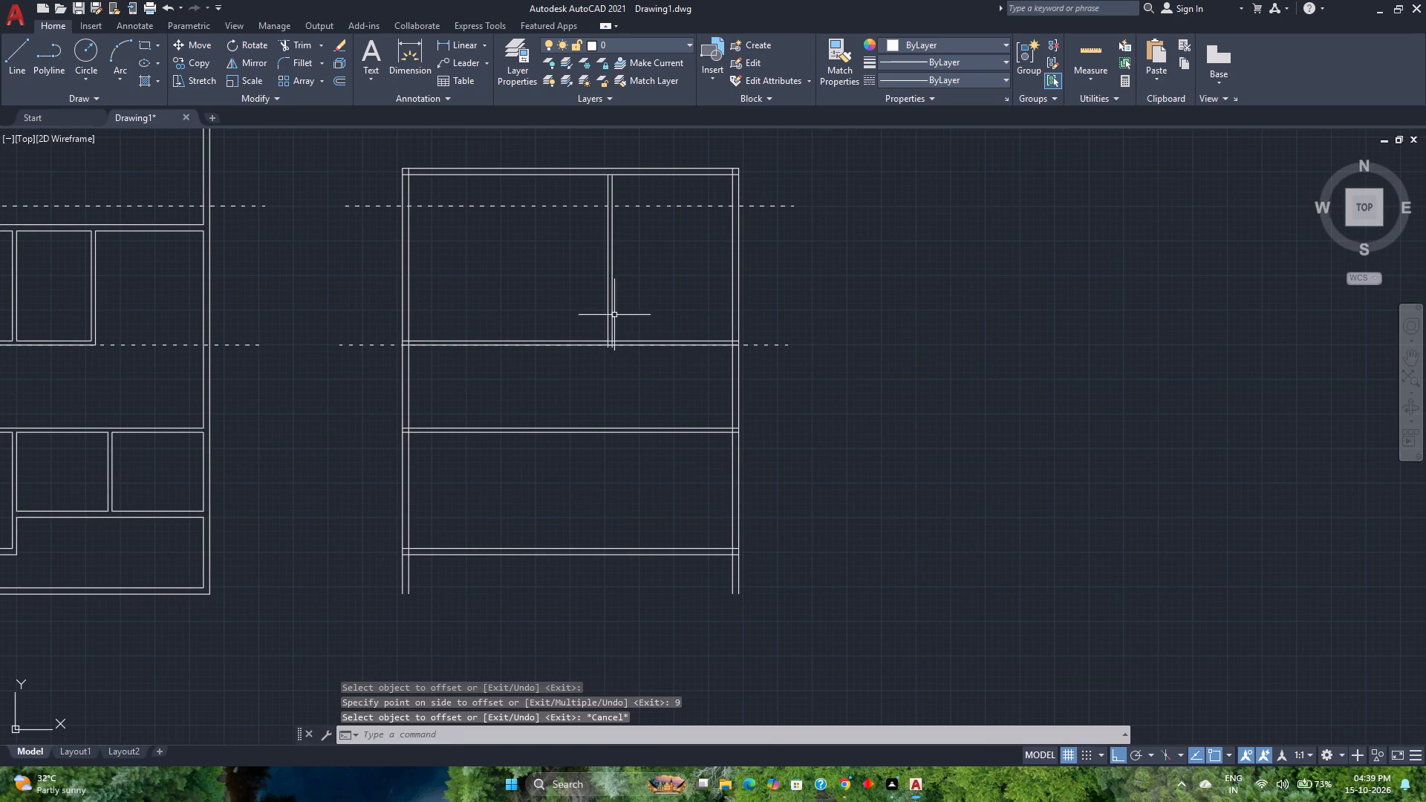
# Stretch the left line of the third plan's vertical partition down to the lower line of the new 6" cross wall.
pyautogui.click(609, 324)
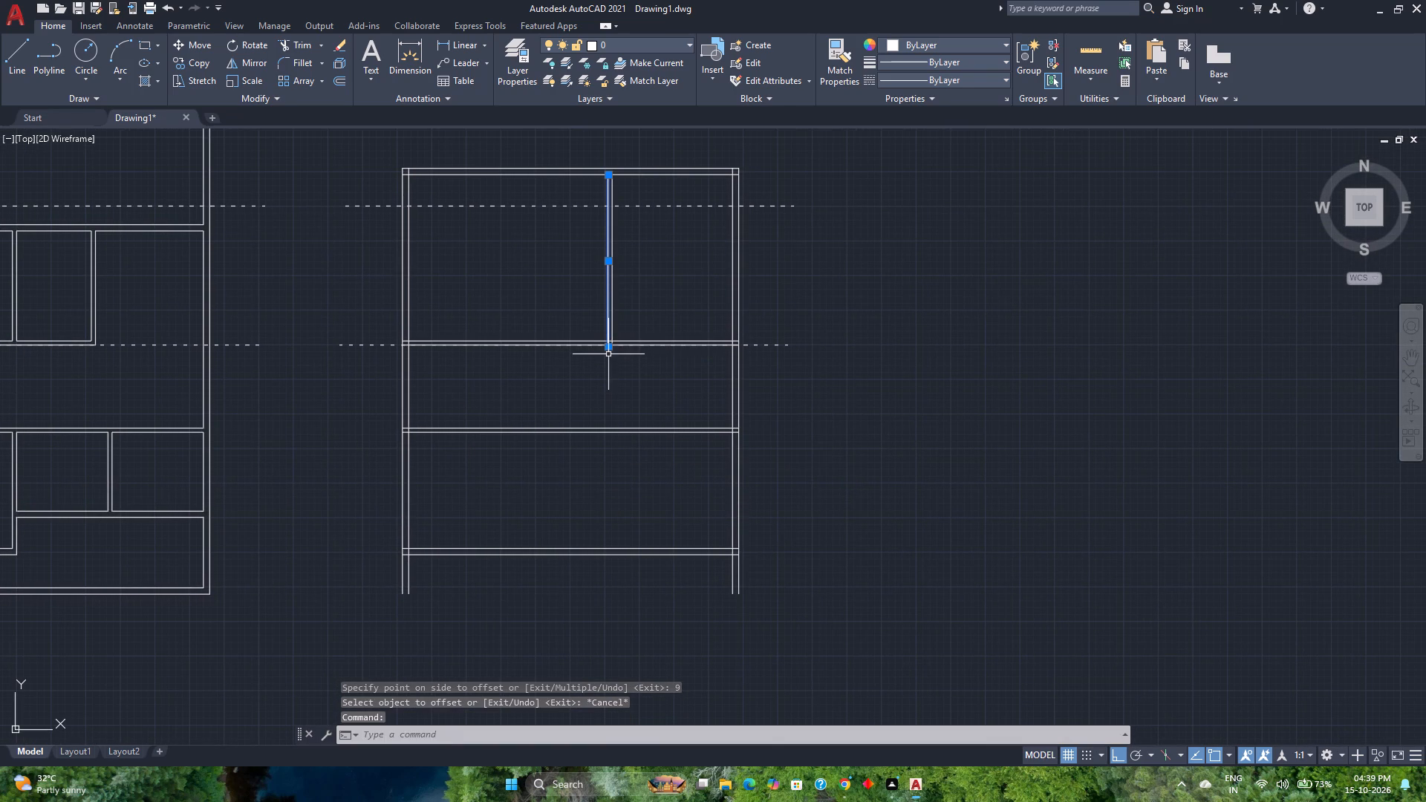
pyautogui.click(609, 349)
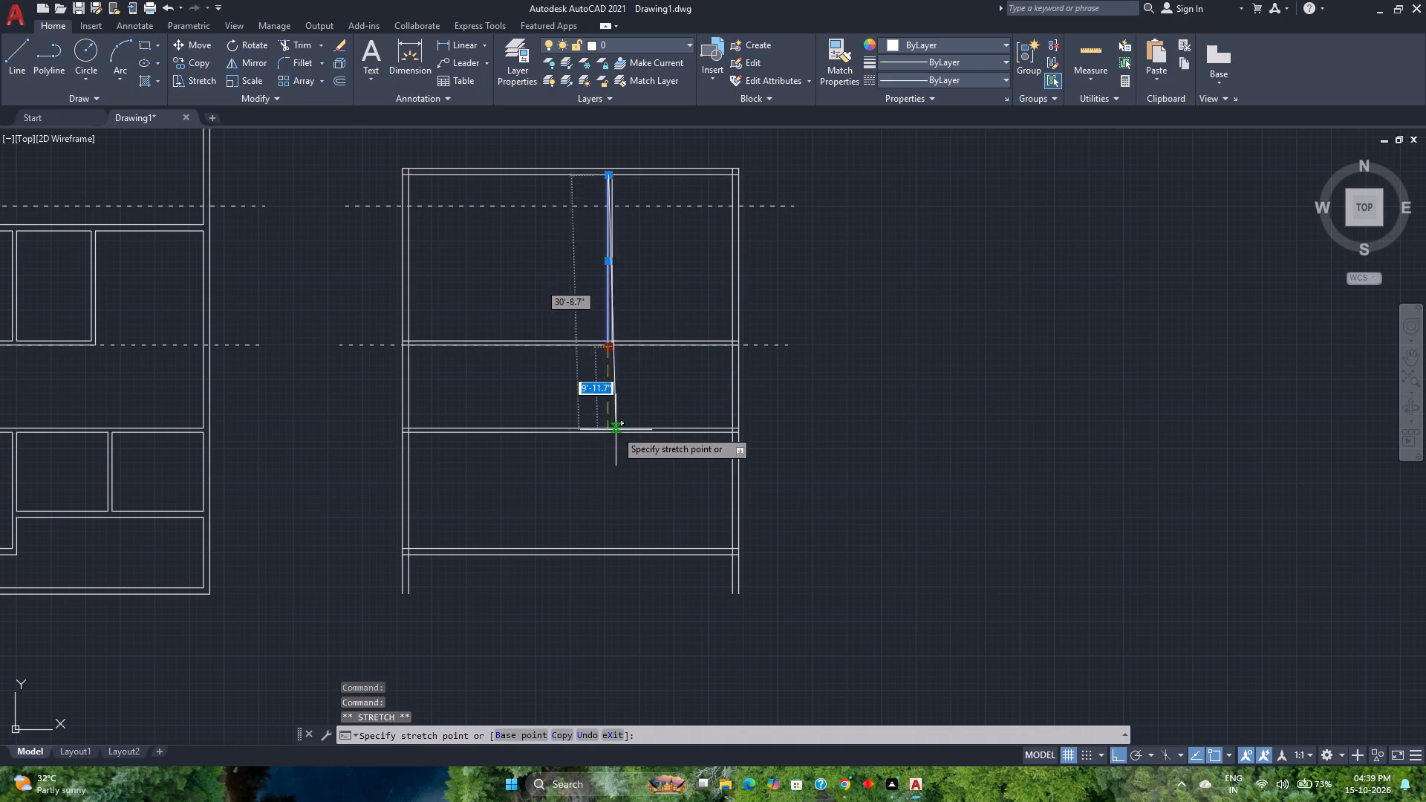
pyautogui.scroll(3, 612, 434)
pyautogui.click(596, 424)
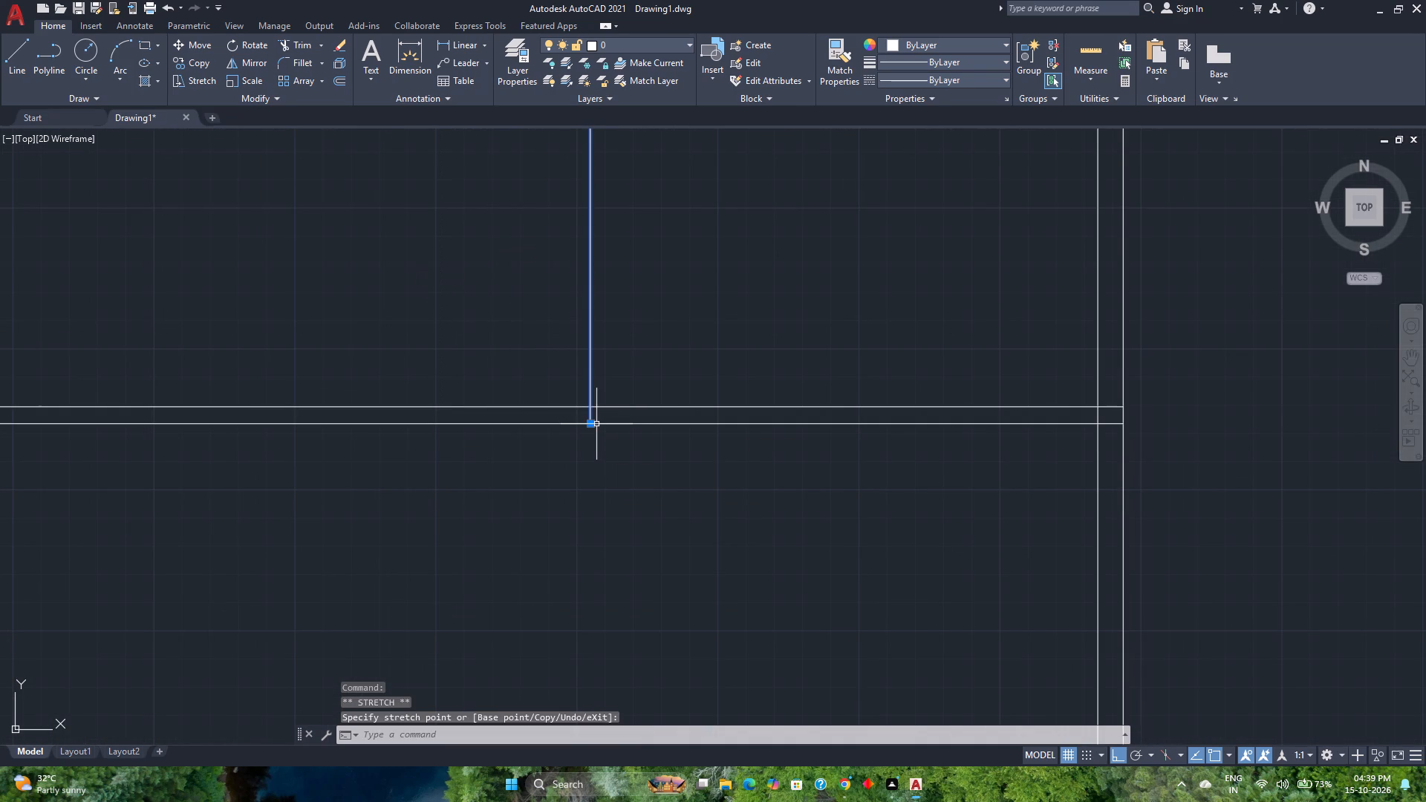
pyautogui.press('Escape')
# Trim both lines of the new 6" cross wall between the left outer wall and the stretched partition line.
pyautogui.scroll(-2, 621, 469)
pyautogui.moveTo(621, 469); pyautogui.dragTo(632, 483, button='middle')
pyautogui.write('tr')
pyautogui.press('Return')
pyautogui.click(573, 503)
pyautogui.click(539, 411)
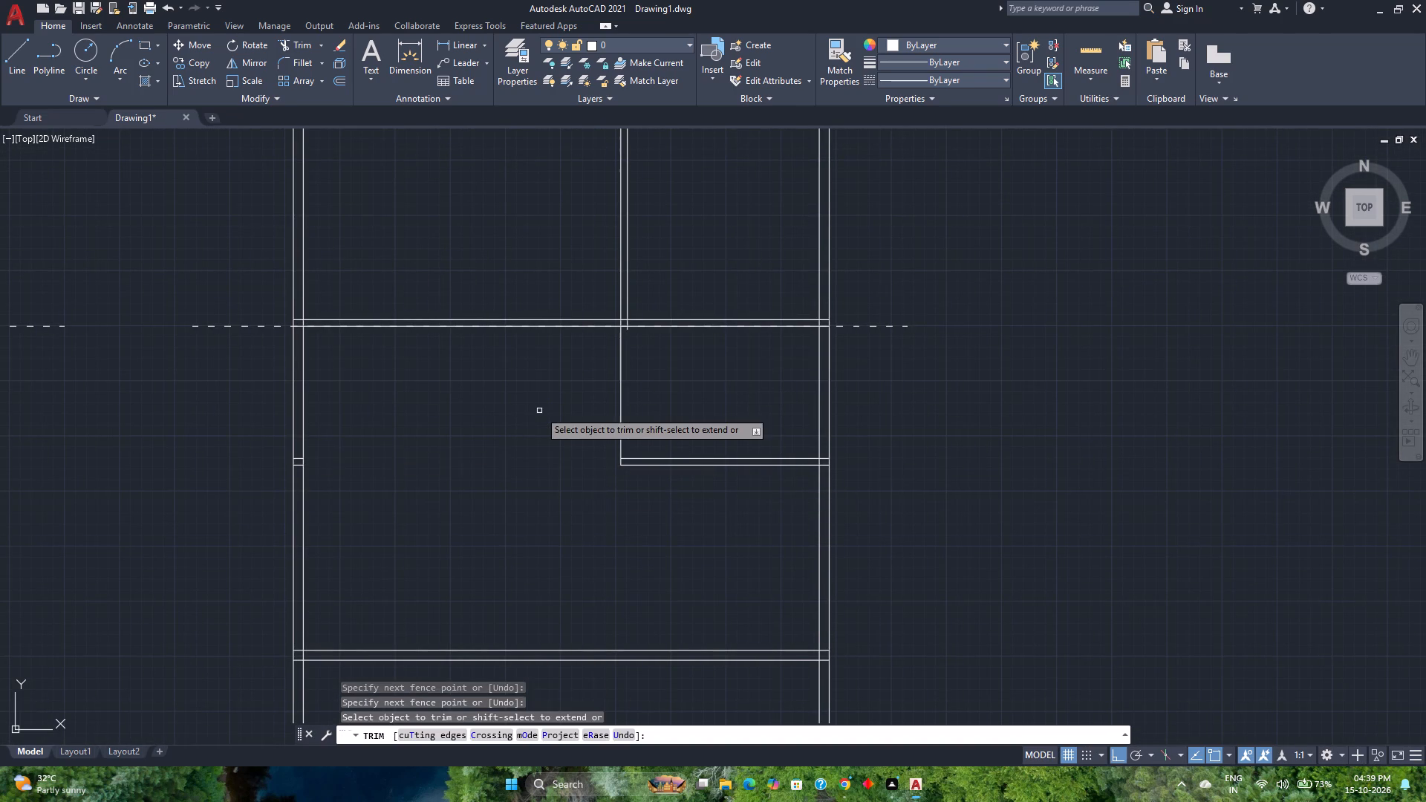
pyautogui.scroll(-1, 539, 411)
pyautogui.press('Escape')
# Delete the two short leftover cross-wall segments inside the third plan's left outer wall.
pyautogui.scroll(1, 397, 441)
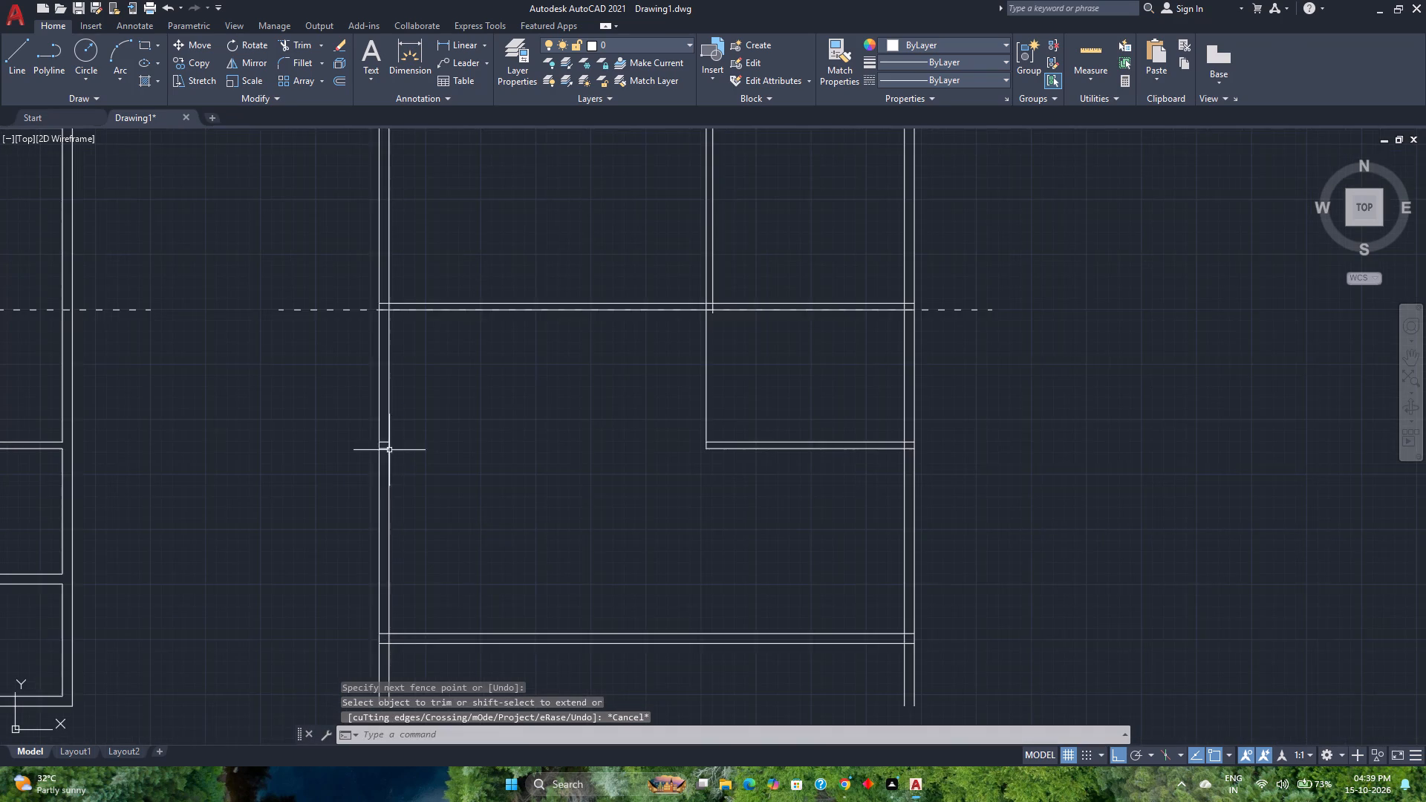
pyautogui.scroll(3, 379, 470)
pyautogui.click(405, 421)
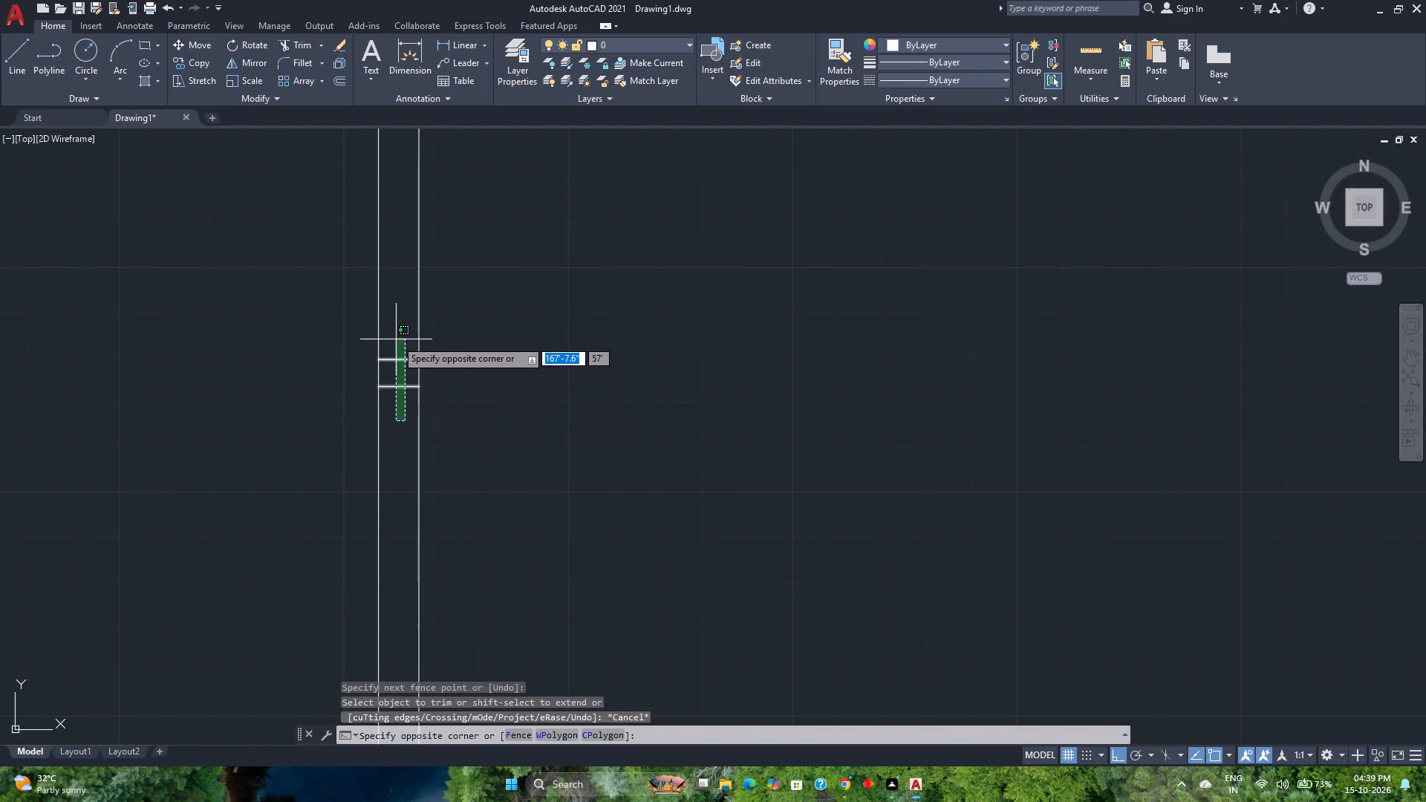
pyautogui.click(396, 339)
pyautogui.press('Delete')
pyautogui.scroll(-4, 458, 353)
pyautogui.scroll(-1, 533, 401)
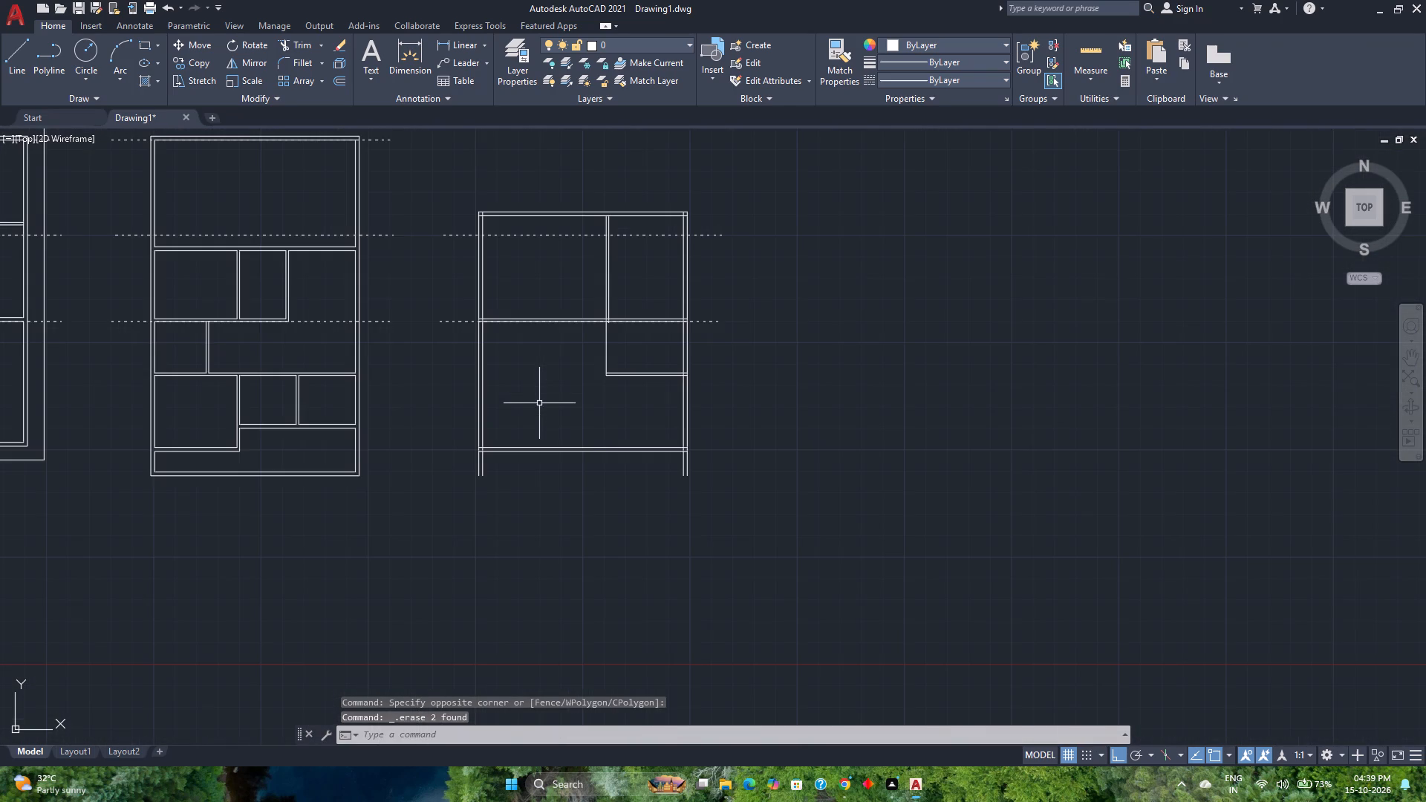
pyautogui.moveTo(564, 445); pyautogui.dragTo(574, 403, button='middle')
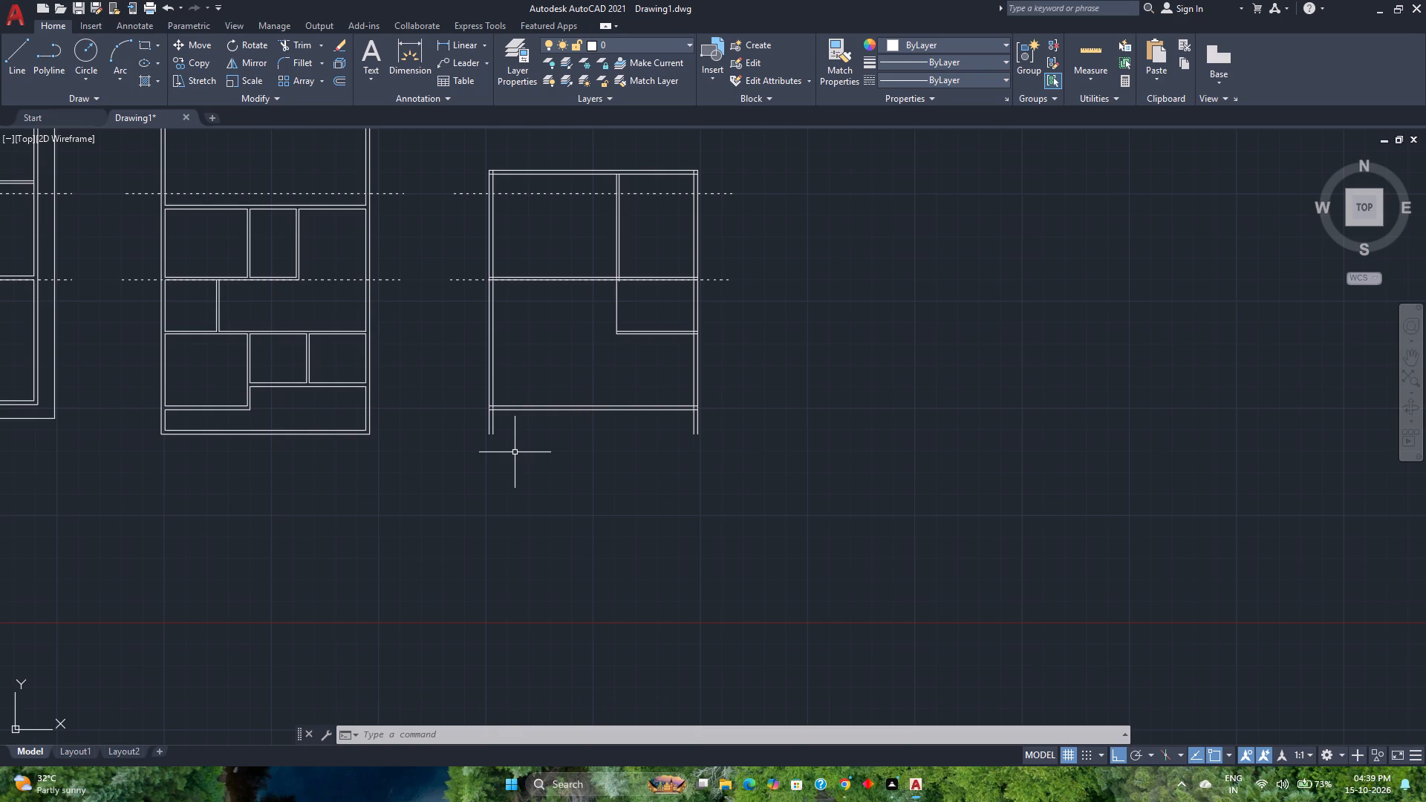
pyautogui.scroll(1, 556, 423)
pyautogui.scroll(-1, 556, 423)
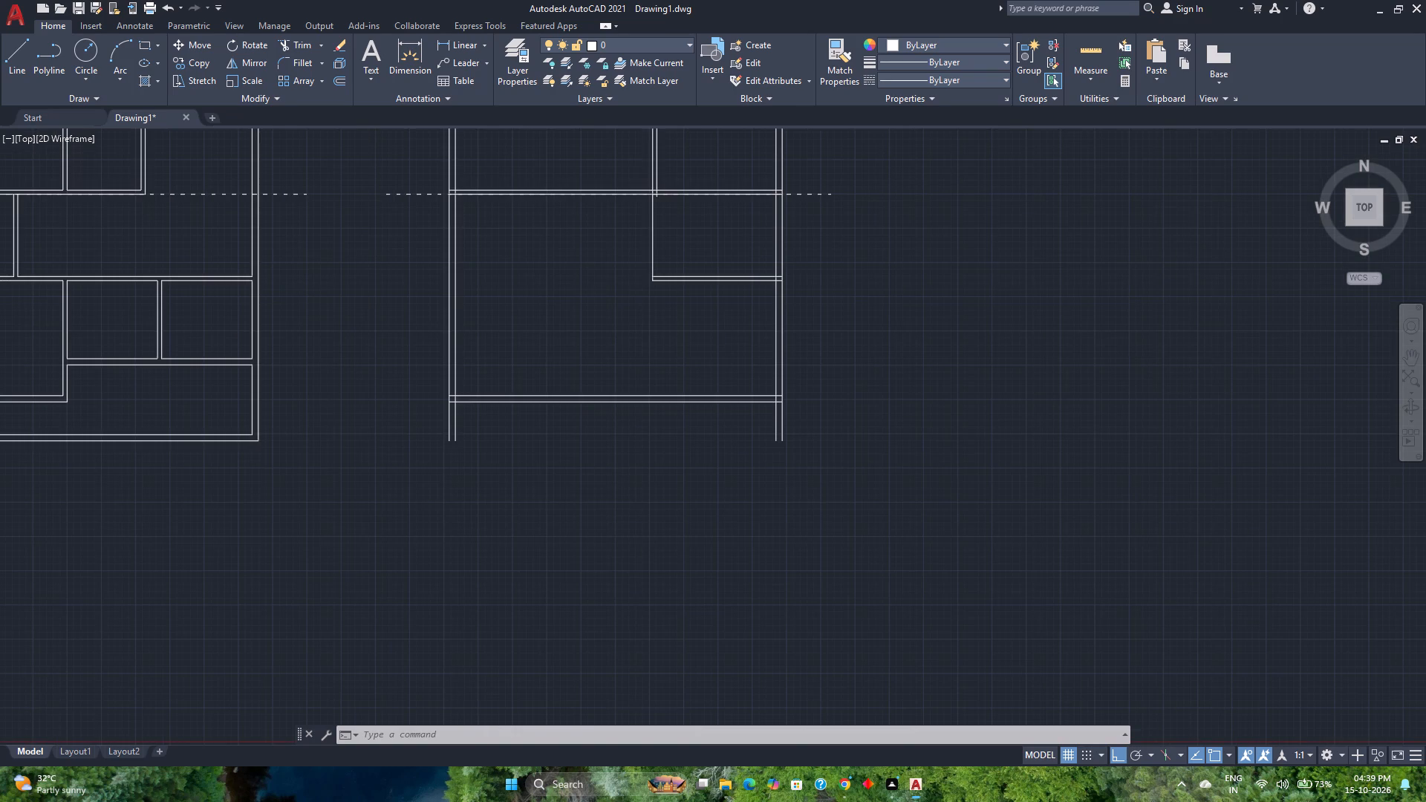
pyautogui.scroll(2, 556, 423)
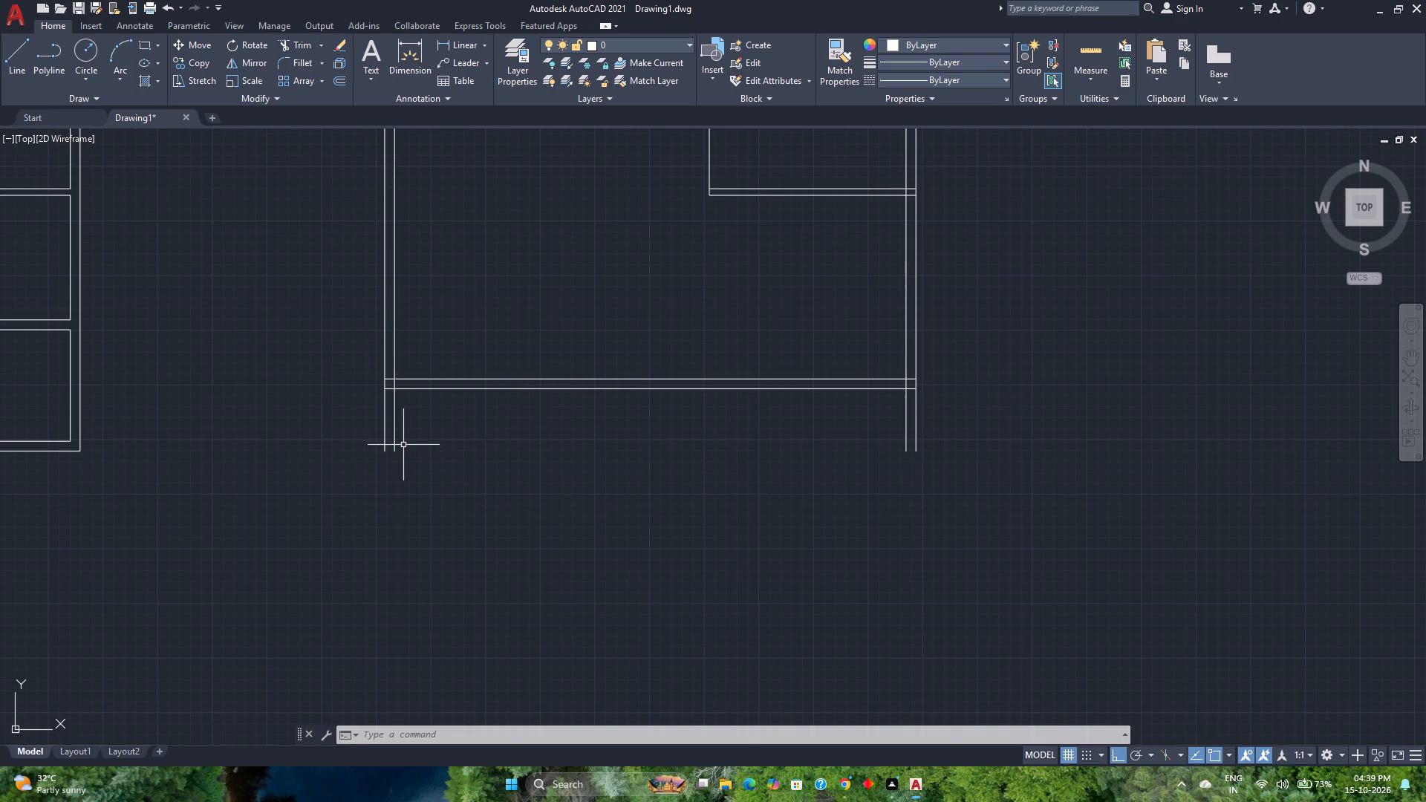
# Trim the inner line of the third plan's left outer wall between the two lines of the bottom wall.
pyautogui.scroll(3, 391, 400)
pyautogui.write('tr')
pyautogui.press('Return')
pyautogui.click(416, 344)
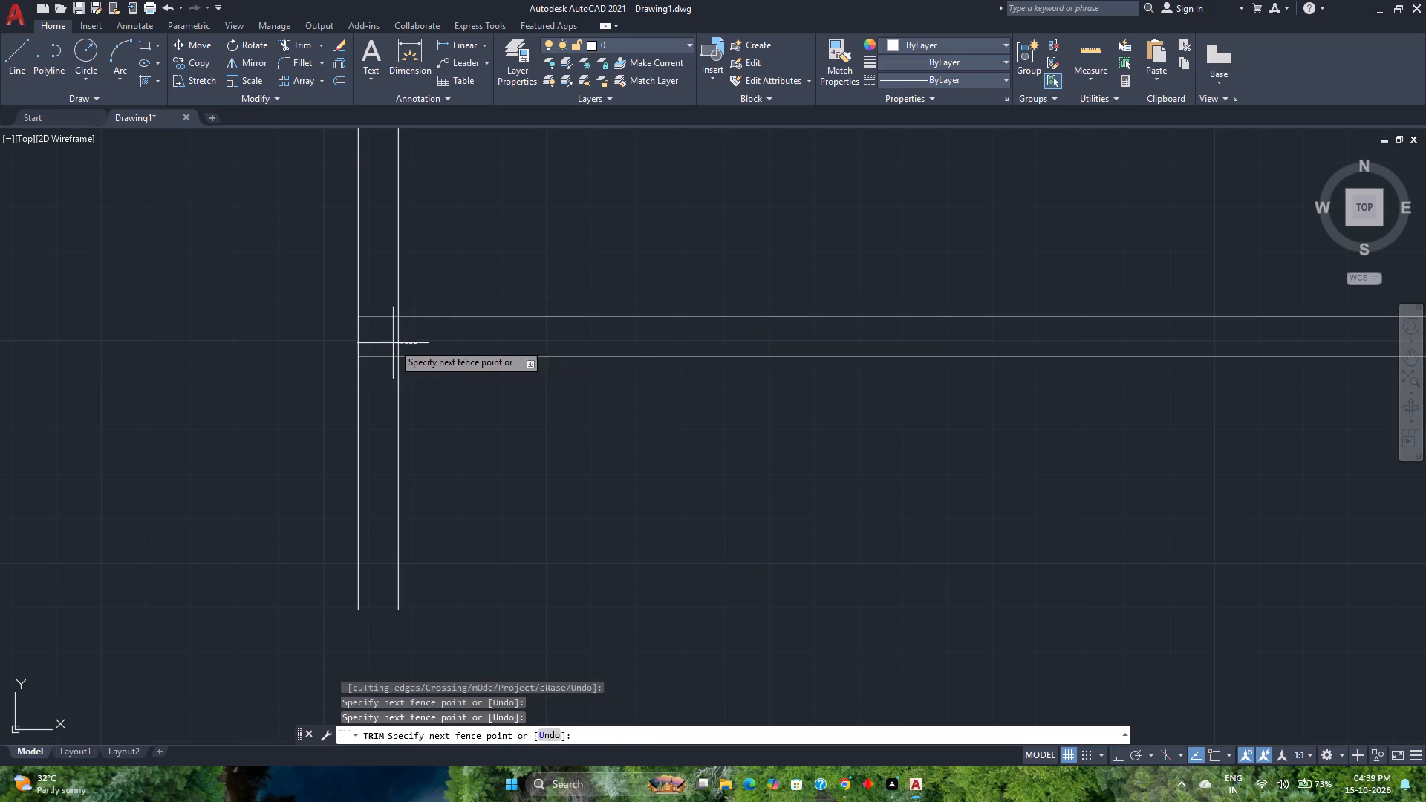
pyautogui.click(372, 343)
pyautogui.press('space')
# Copy the inner wall stub below the bottom wall 16'-0" to the right, taking the distance from the second plan's matching room.
pyautogui.click(440, 459)
pyautogui.click(372, 424)
pyautogui.scroll(-4, 372, 424)
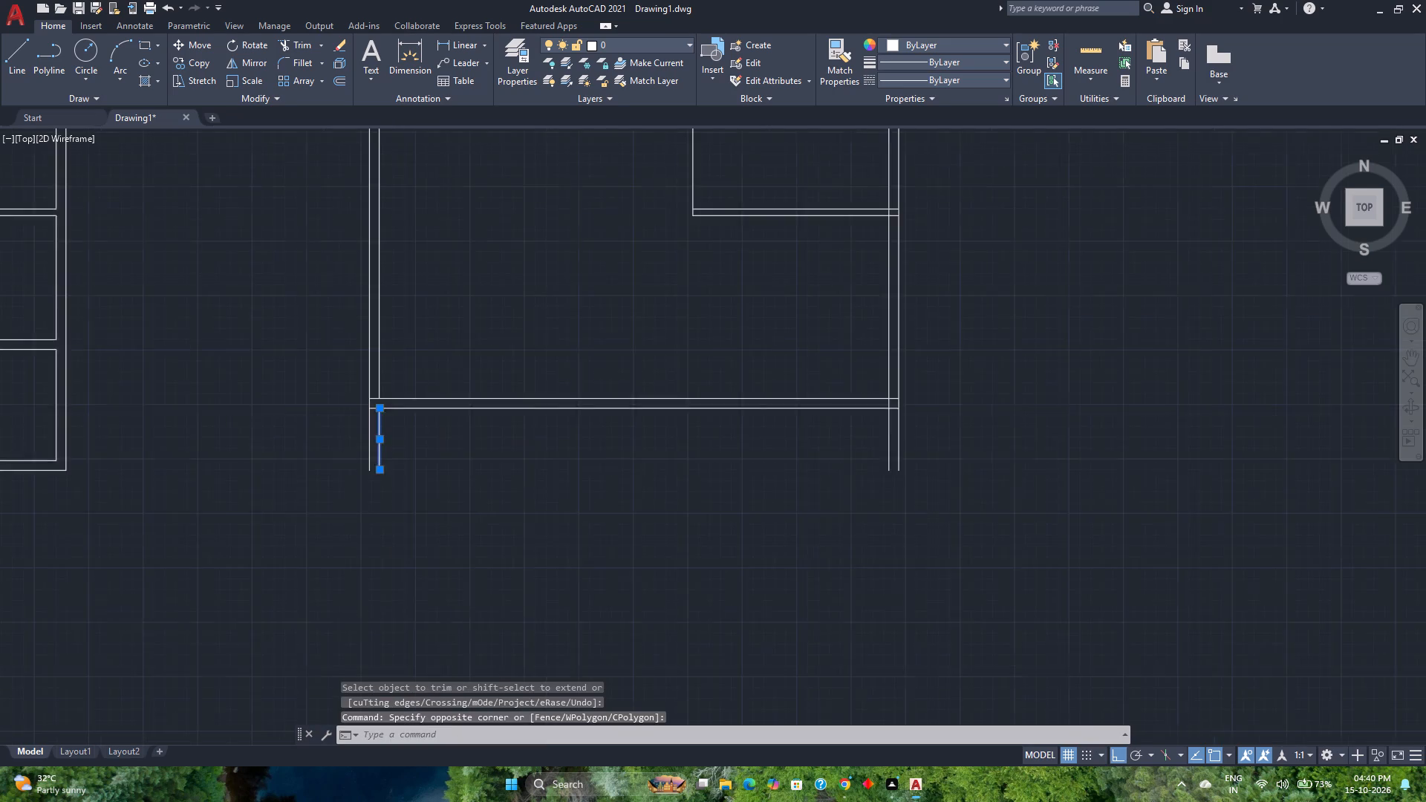
pyautogui.moveTo(277, 445); pyautogui.dragTo(523, 486, button='middle')
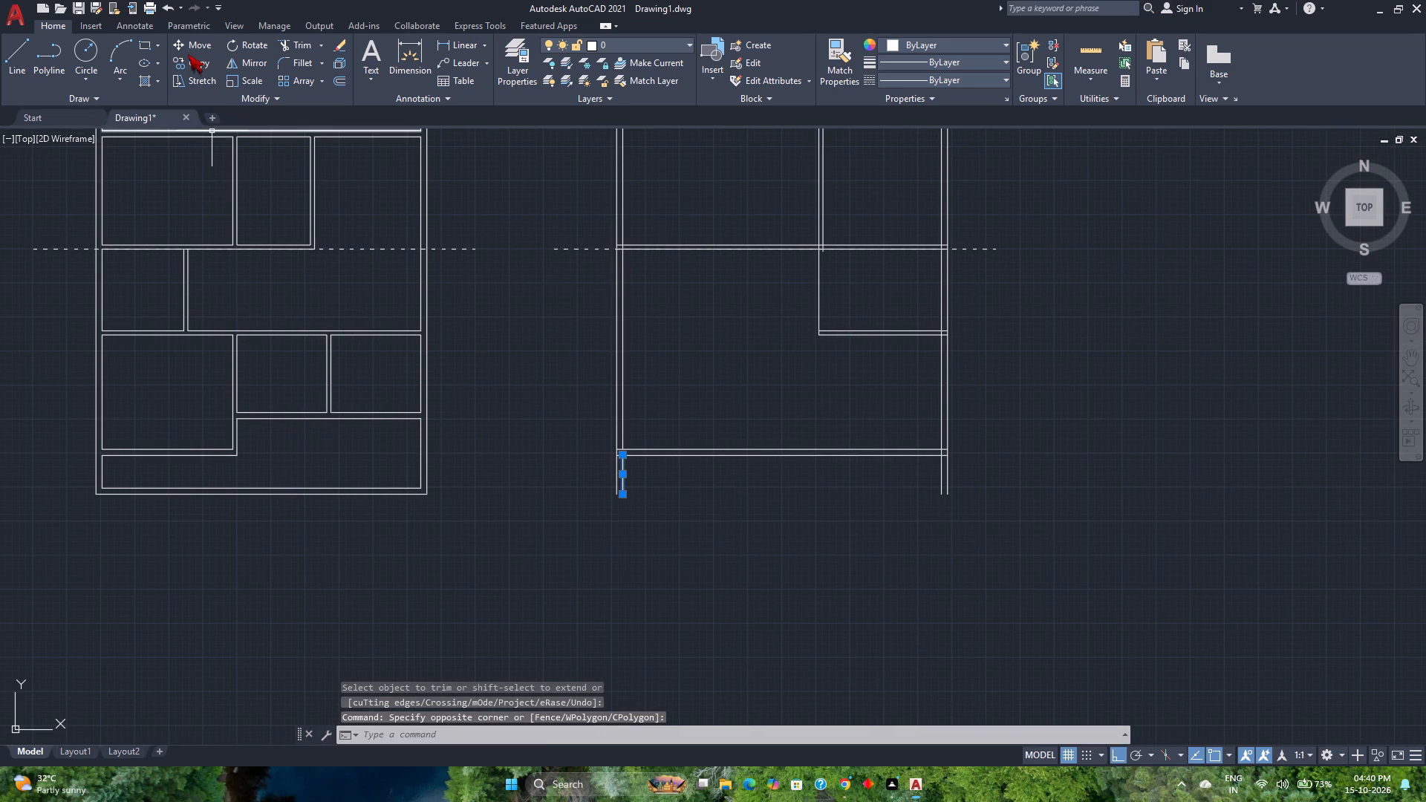
pyautogui.click(195, 59)
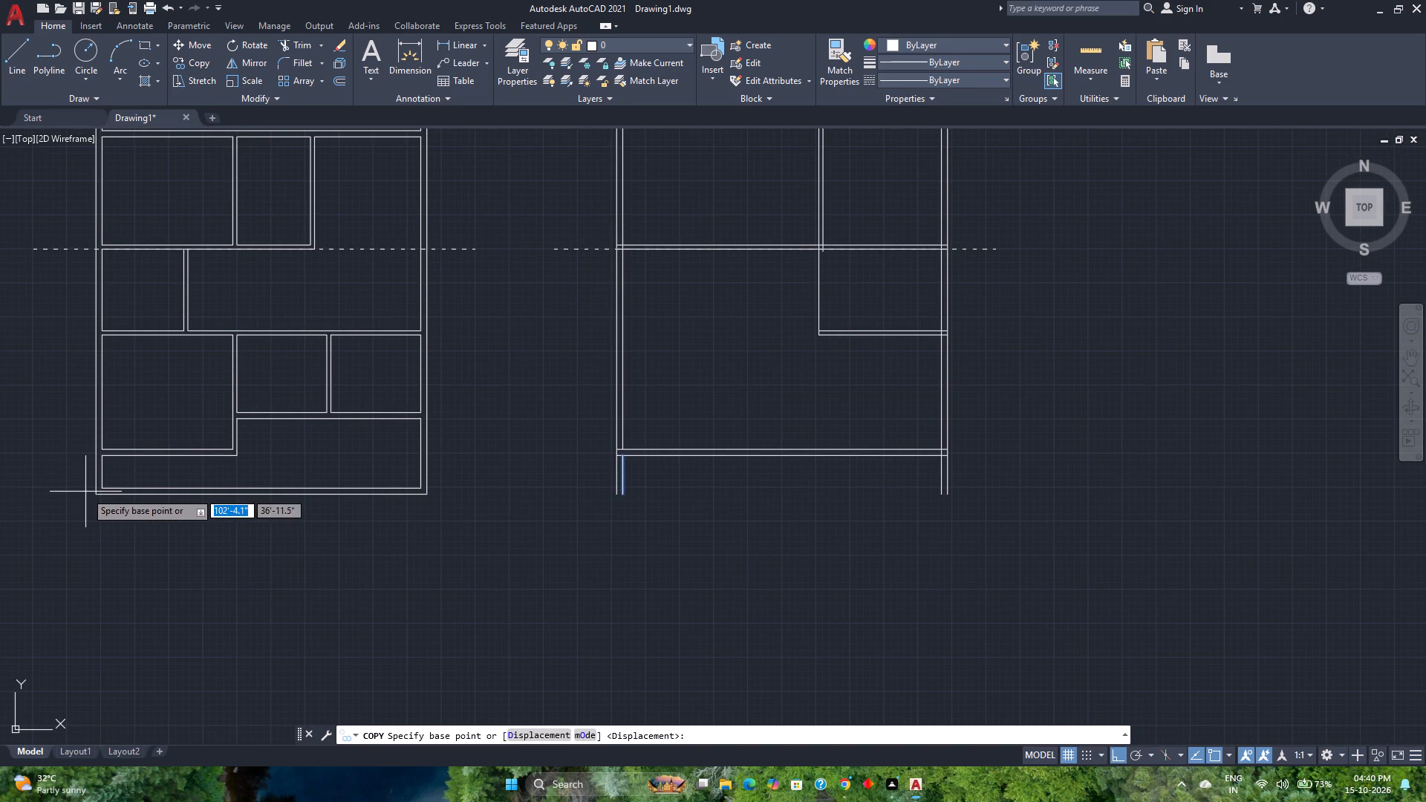
pyautogui.scroll(1, 85, 492)
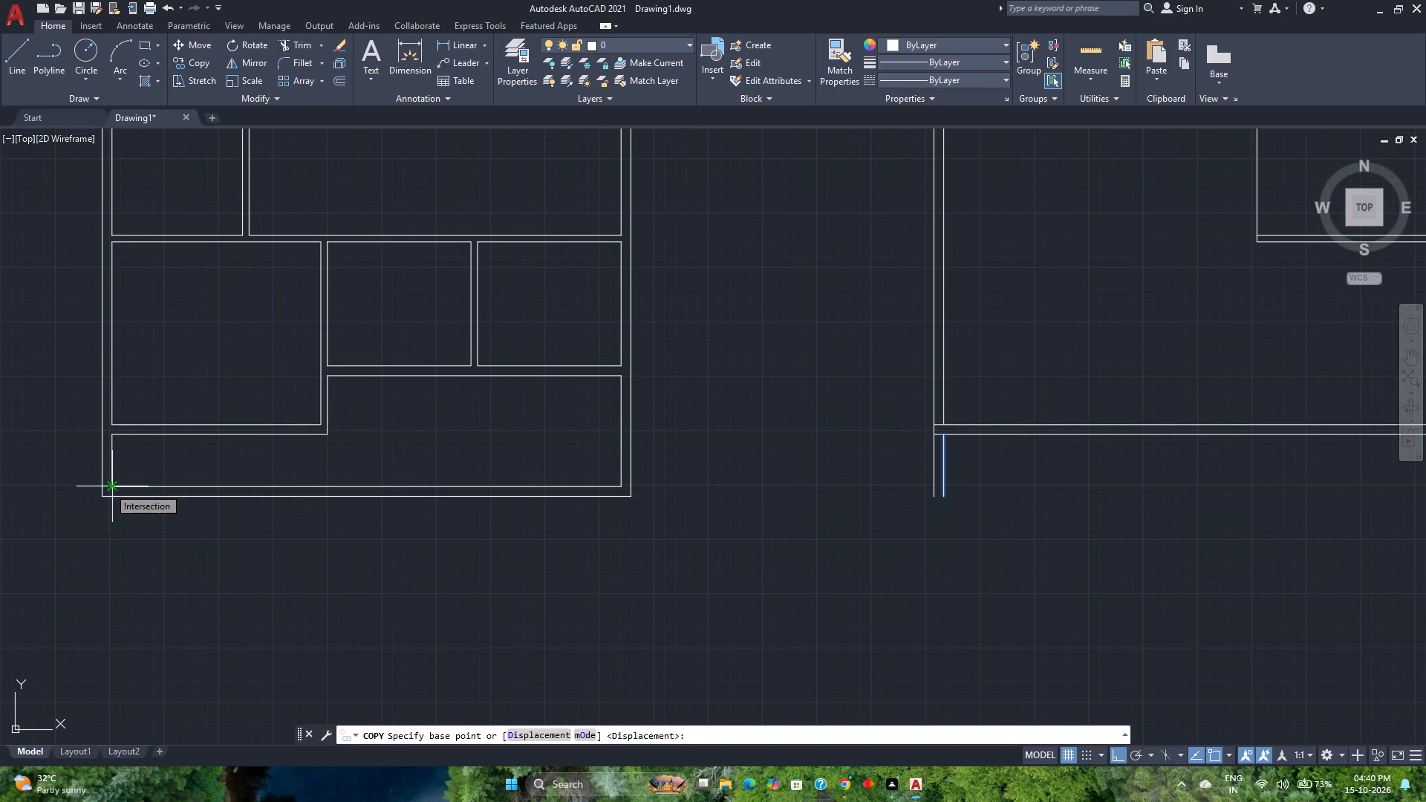
pyautogui.click(111, 440)
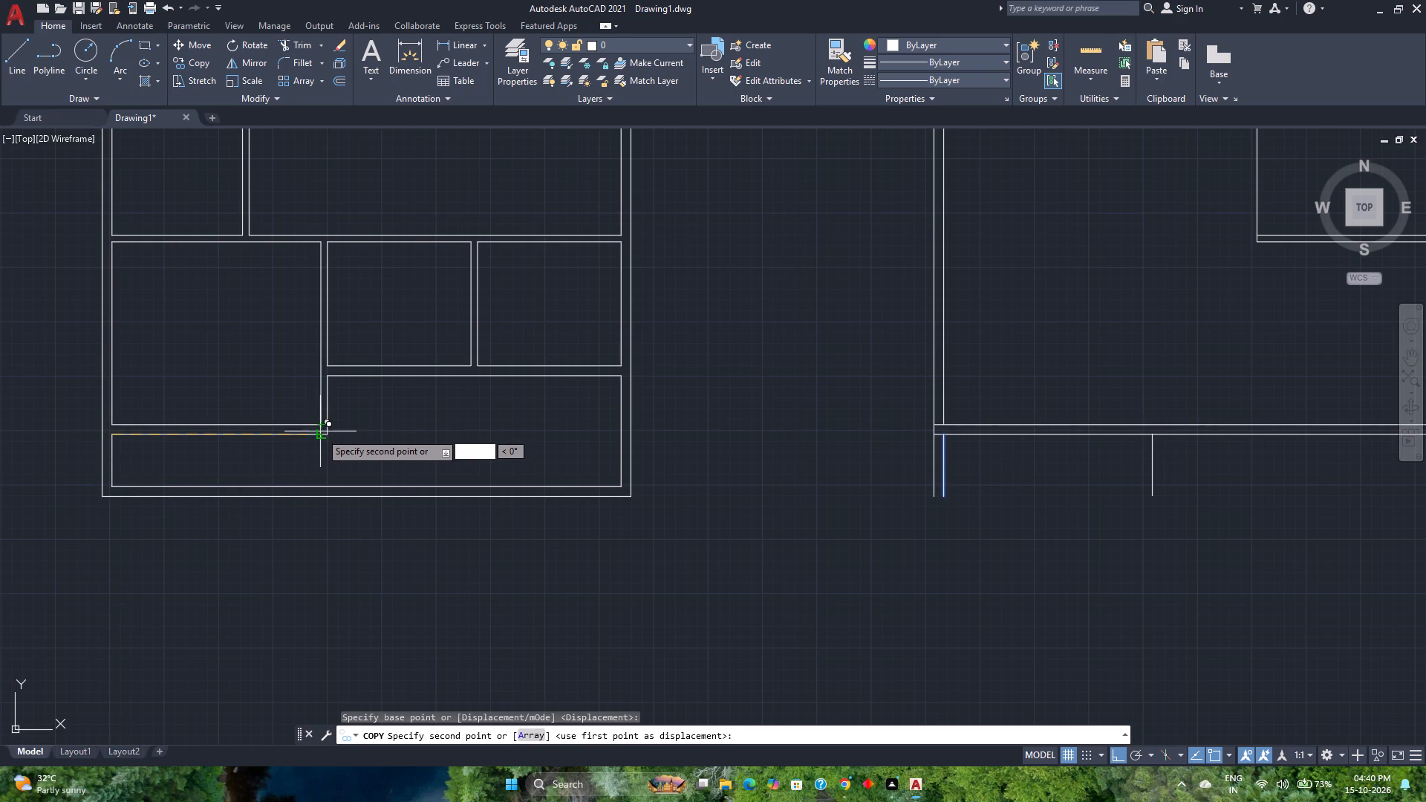
pyautogui.scroll(3, 319, 434)
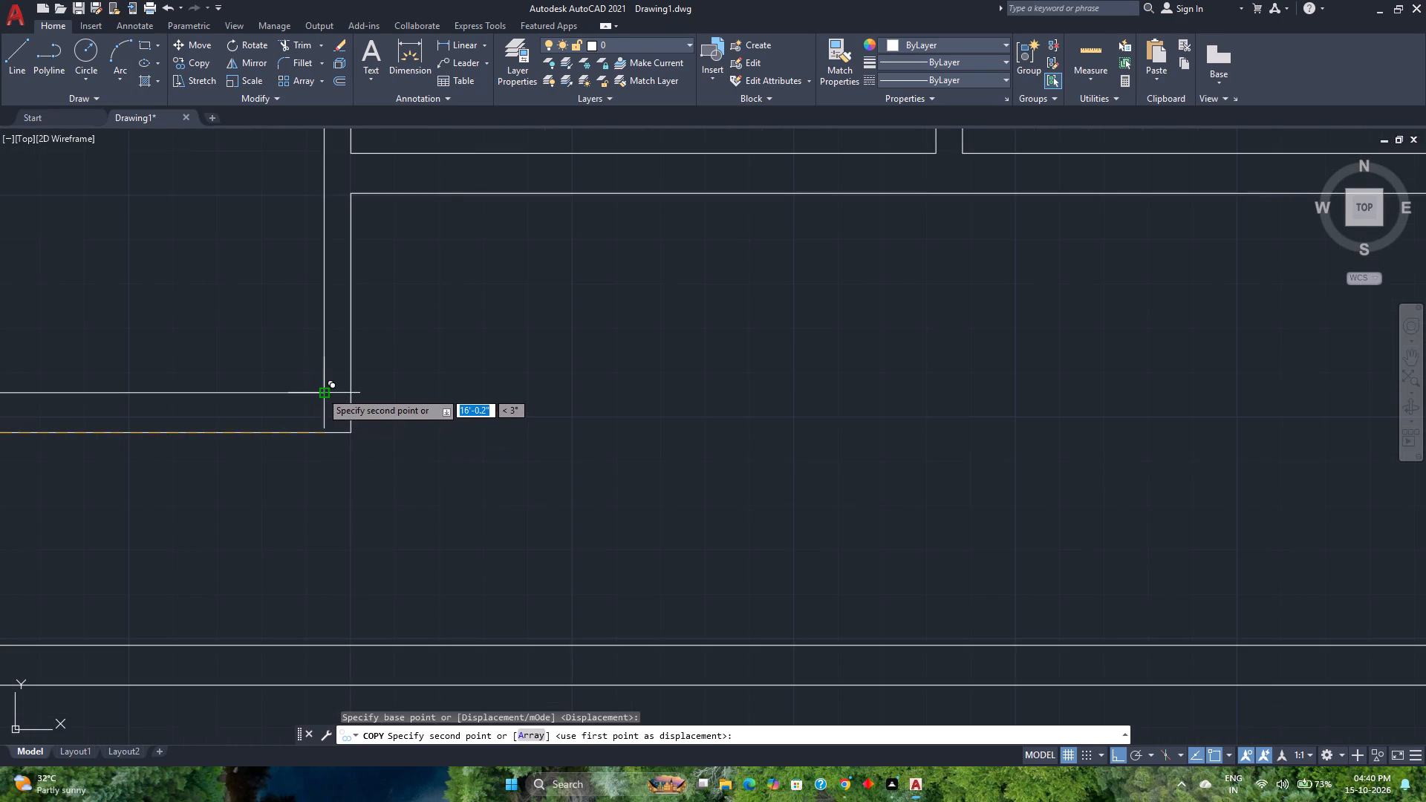
pyautogui.click(324, 434)
pyautogui.scroll(-5, 324, 434)
pyautogui.moveTo(788, 492); pyautogui.dragTo(497, 559, button='middle')
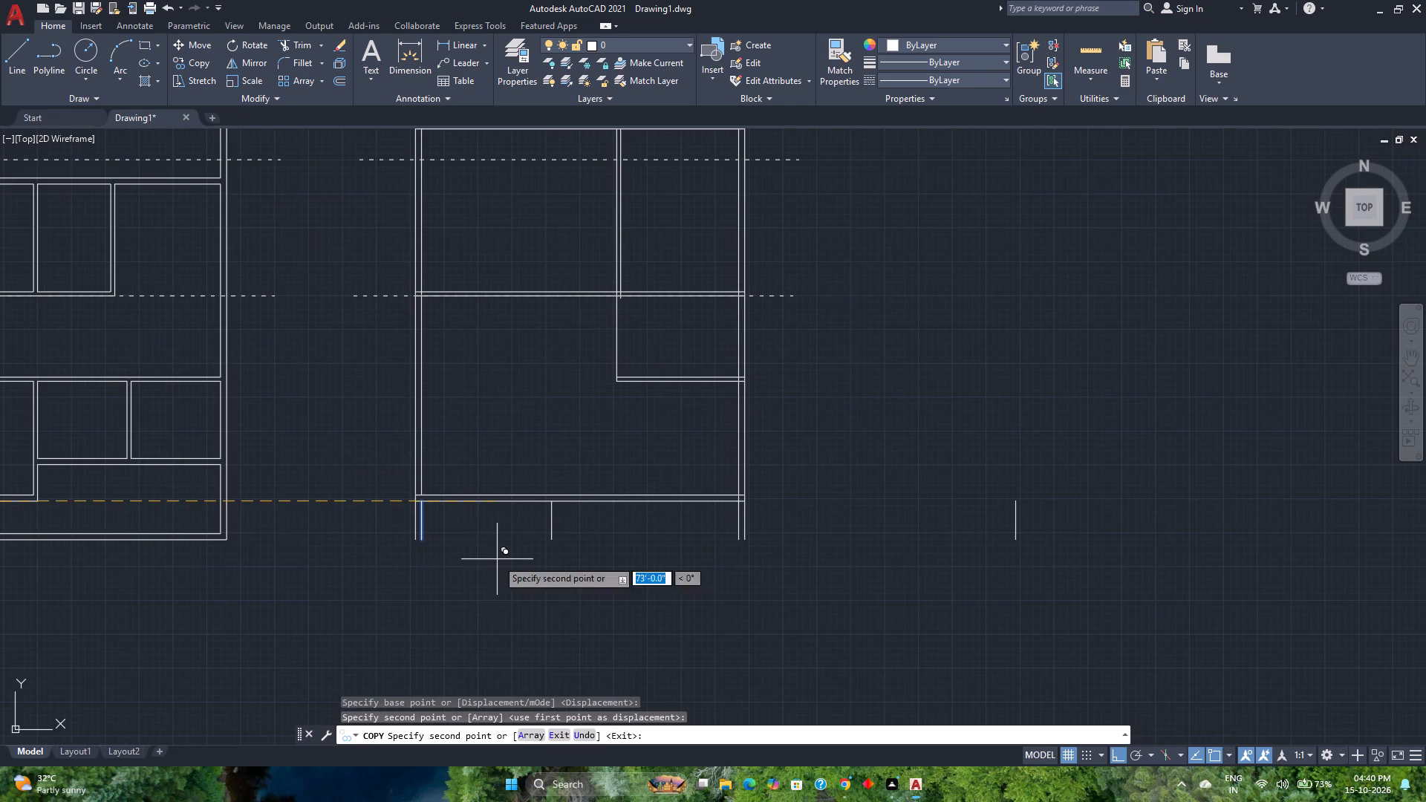
pyautogui.press('Escape')
# Offset the copied vertical stub 6" to the right to form a short partition.
pyautogui.click(582, 538)
pyautogui.click(458, 527)
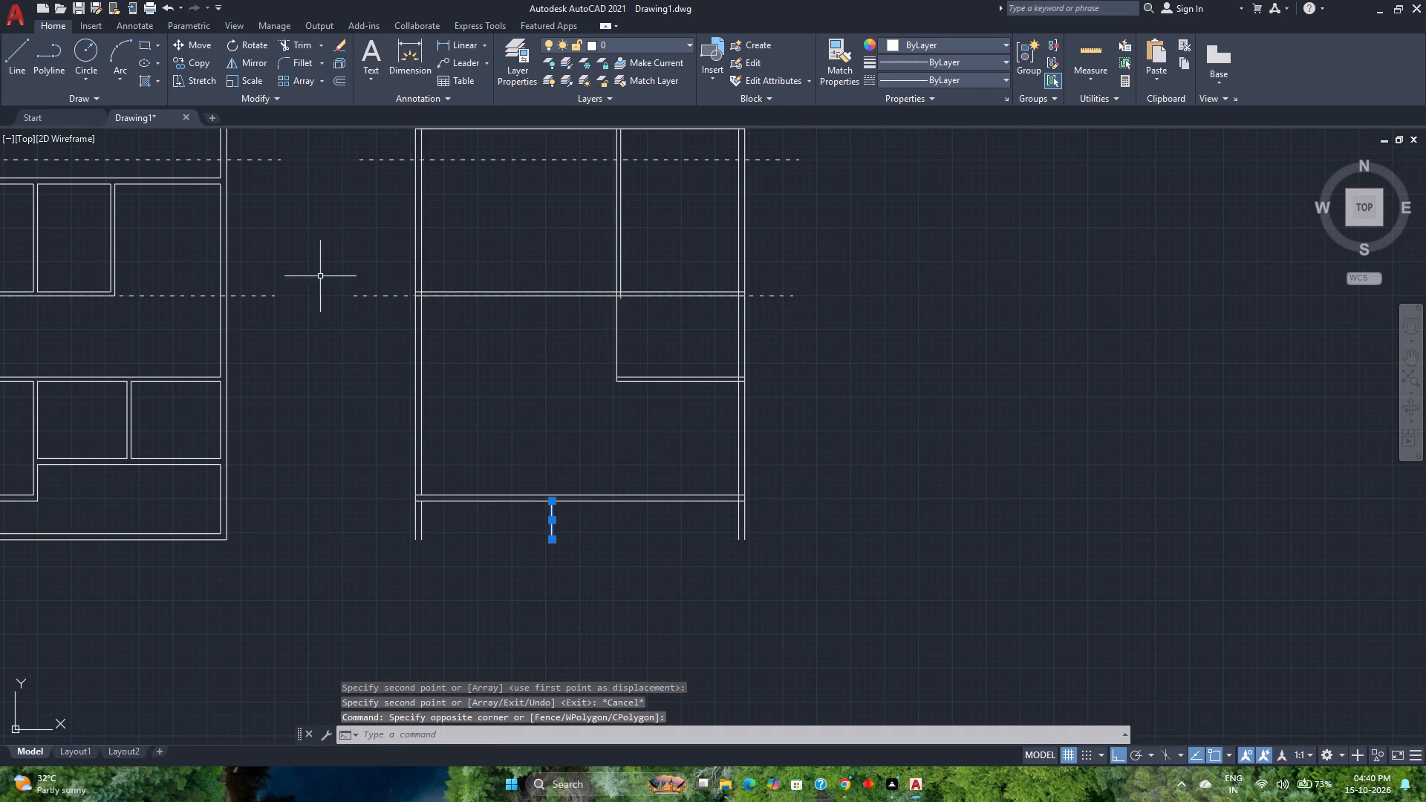
pyautogui.click(338, 79)
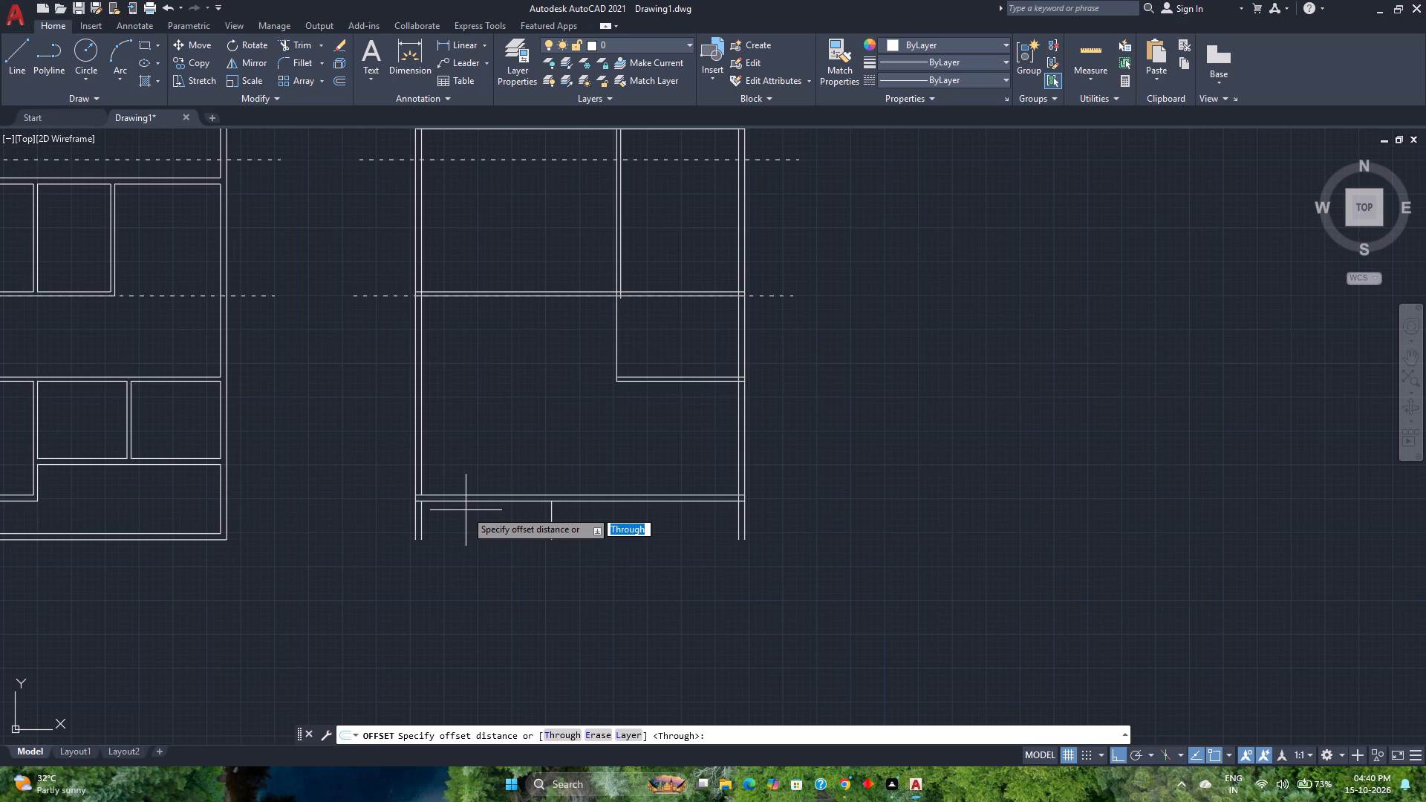
pyautogui.press('6')
pyautogui.press('Return')
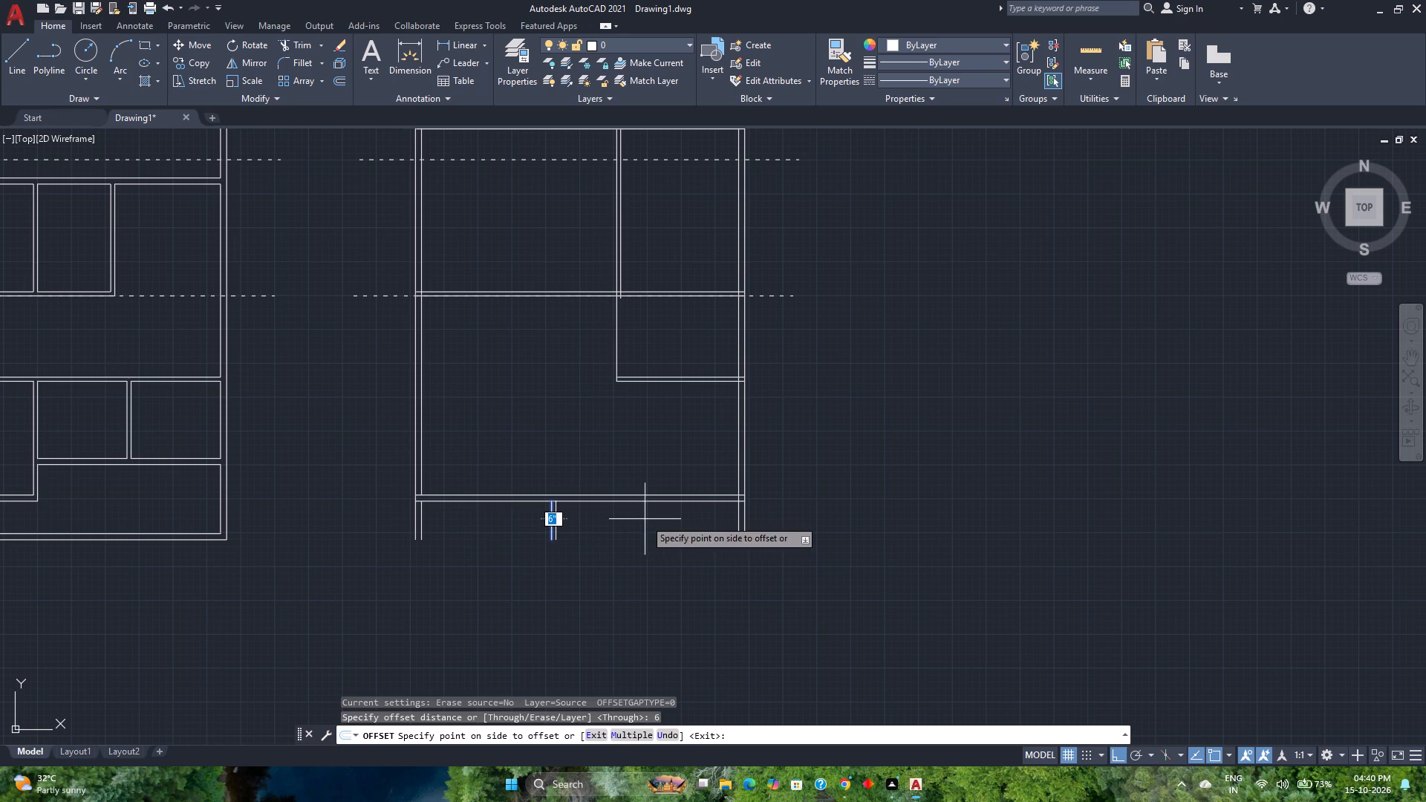
pyautogui.click(645, 519)
pyautogui.press('Escape')
# Draw a horizontal line about 17'-3" long from the left outer wall to the short partition, level with the second plan's inner bottom line.
pyautogui.scroll(1, 446, 555)
pyautogui.moveTo(446, 555); pyautogui.dragTo(446, 547, button='middle')
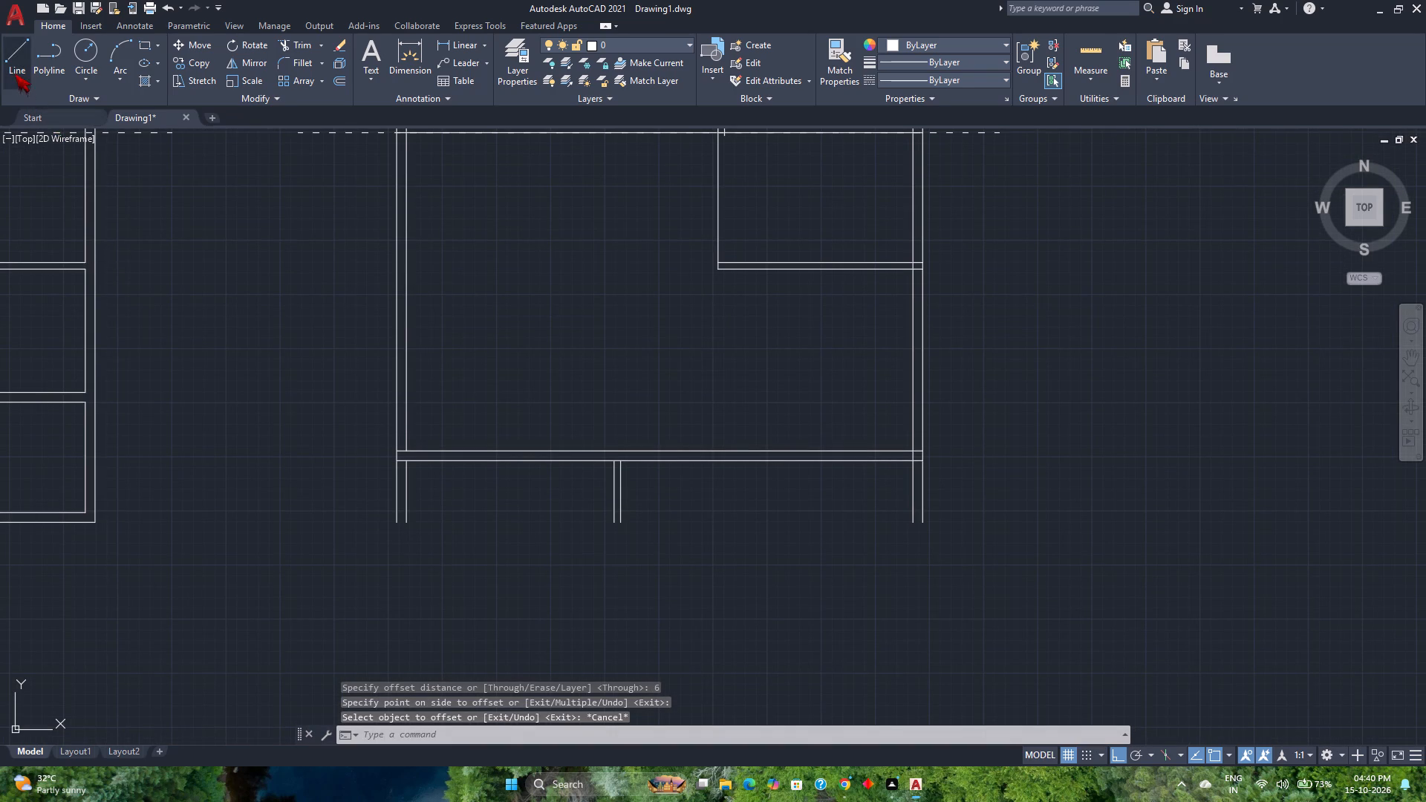
pyautogui.click(15, 73)
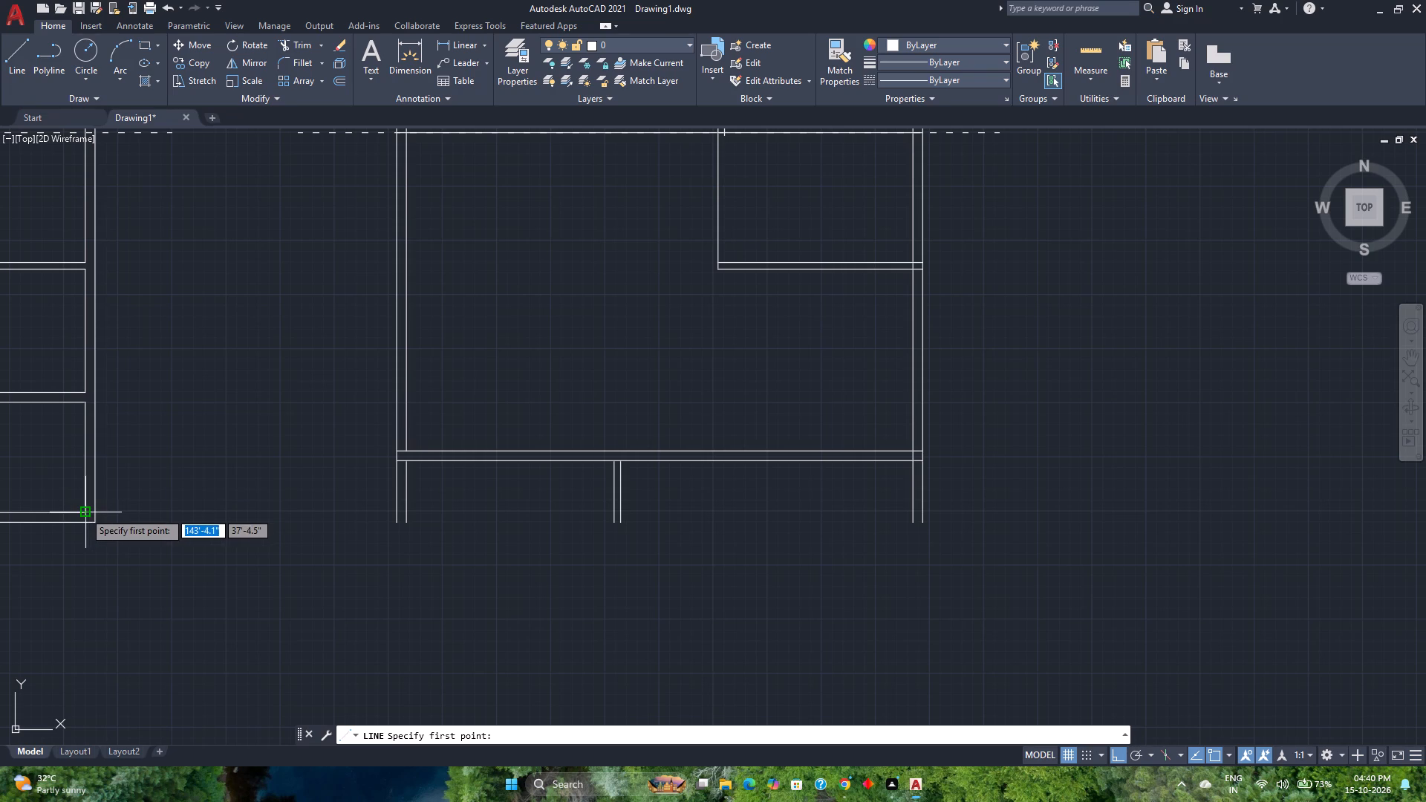
pyautogui.click(395, 511)
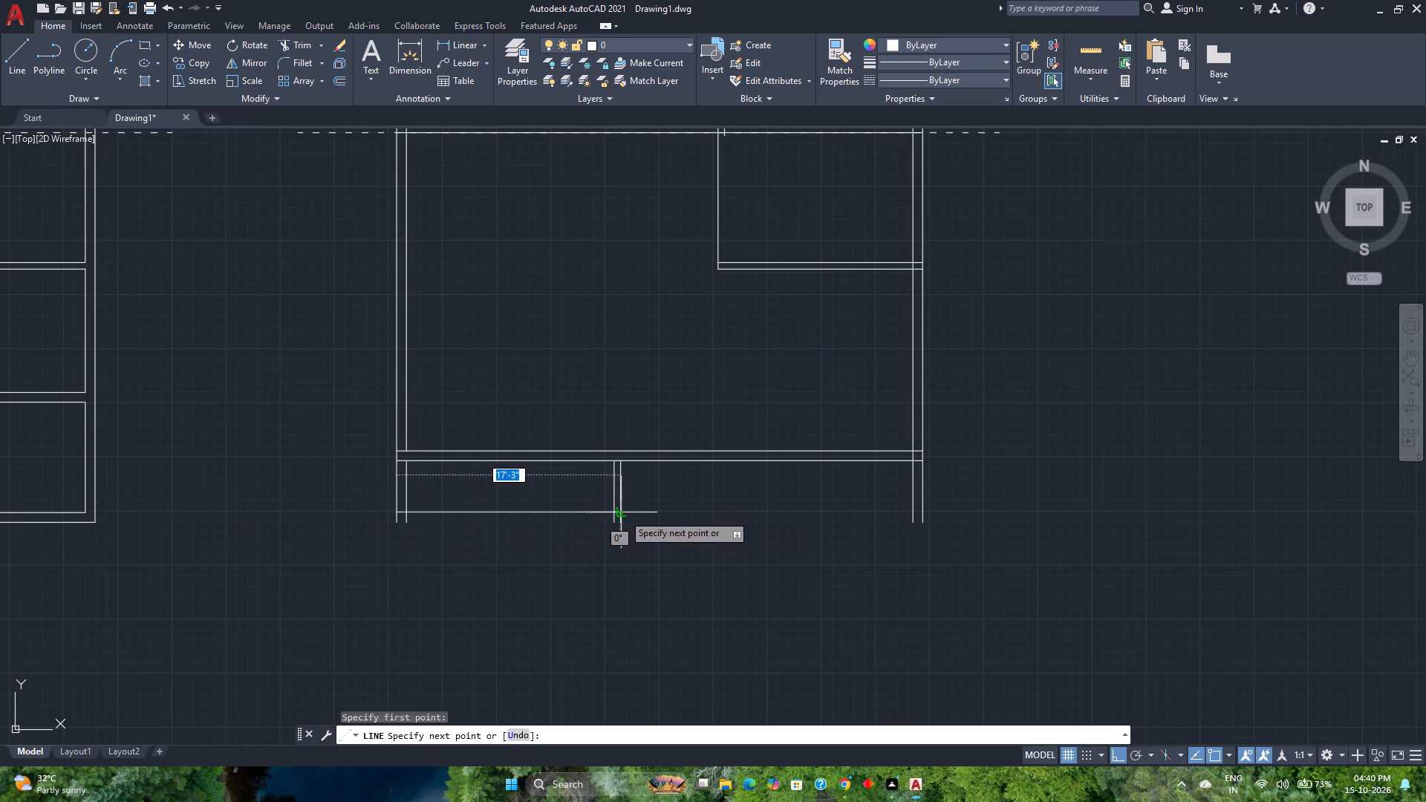
pyautogui.click(623, 514)
pyautogui.press('Escape')
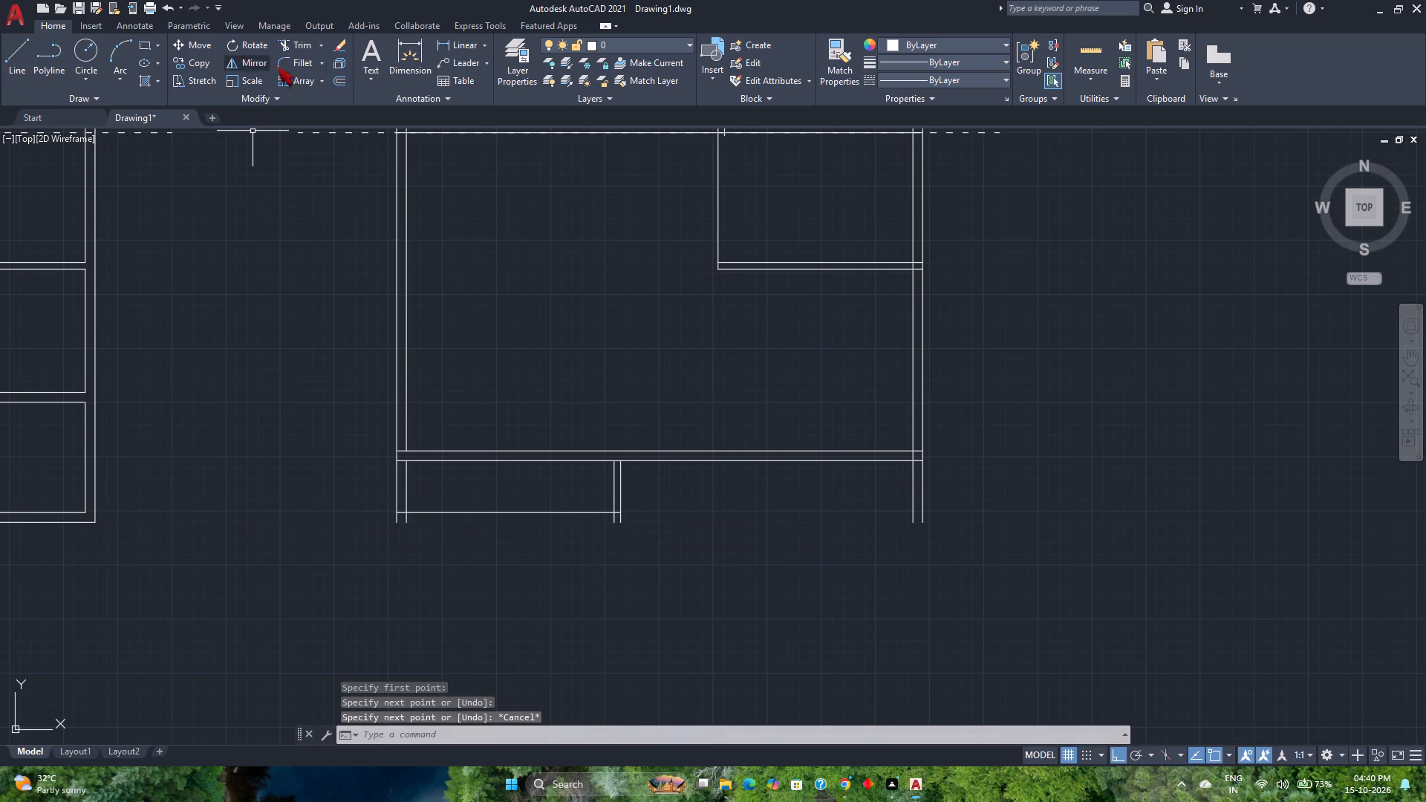
# Offset the new horizontal line 9" downward to form the projecting room's bottom wall.
pyautogui.click(345, 81)
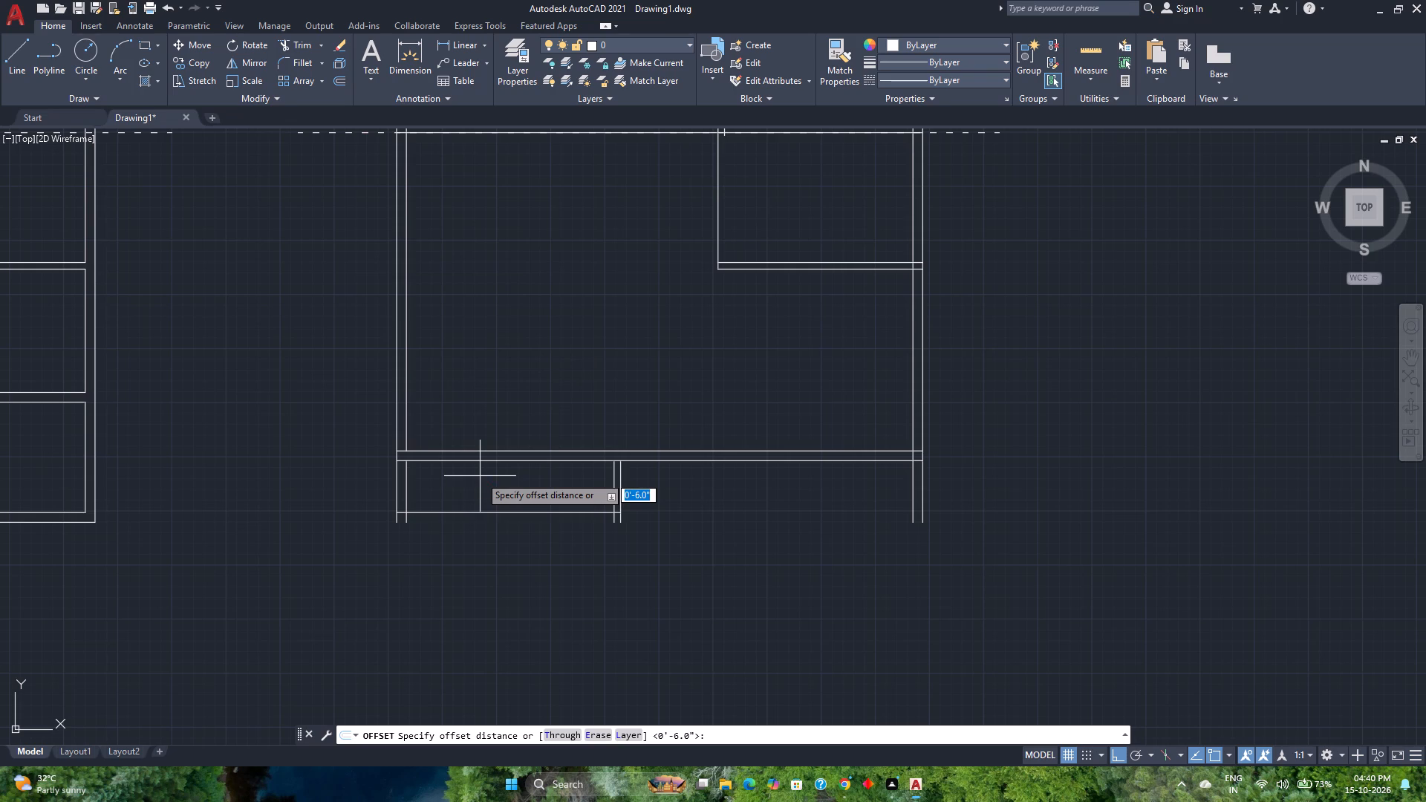
pyautogui.press('9')
pyautogui.press('Return')
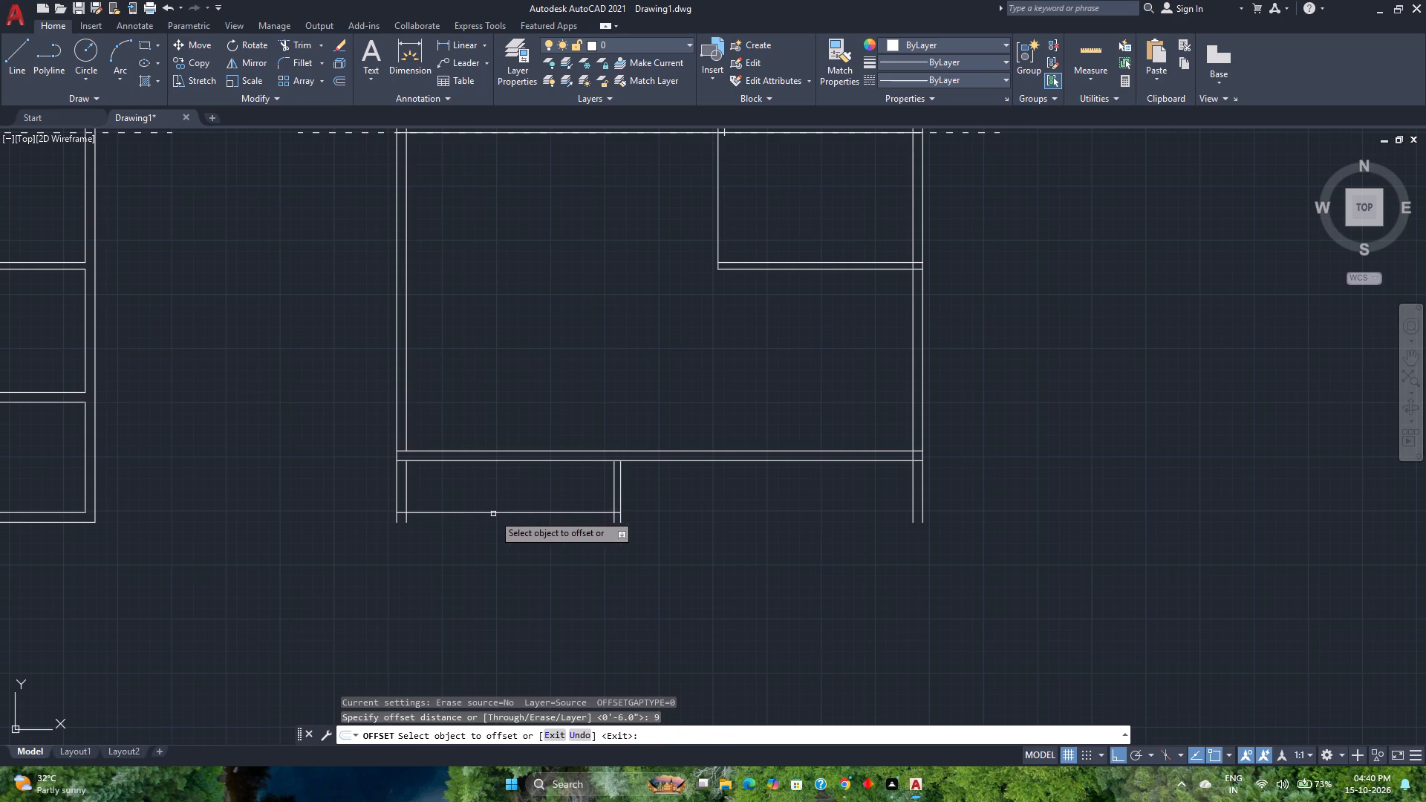
pyautogui.click(493, 514)
pyautogui.click(493, 535)
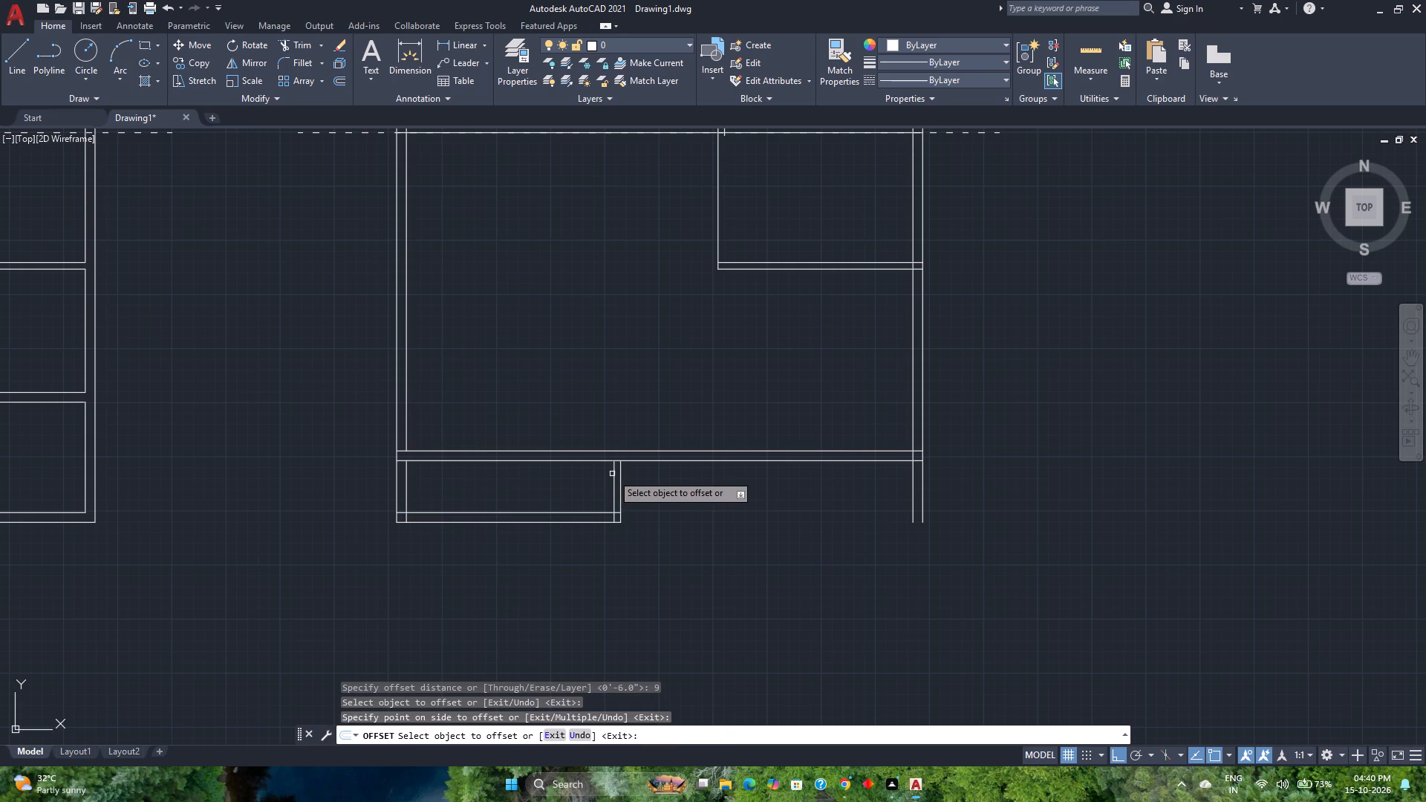
pyautogui.press('Escape')
# Stretch the short partition's left line up to the upper line of the original bottom wall.
pyautogui.scroll(2, 615, 477)
pyautogui.click(614, 477)
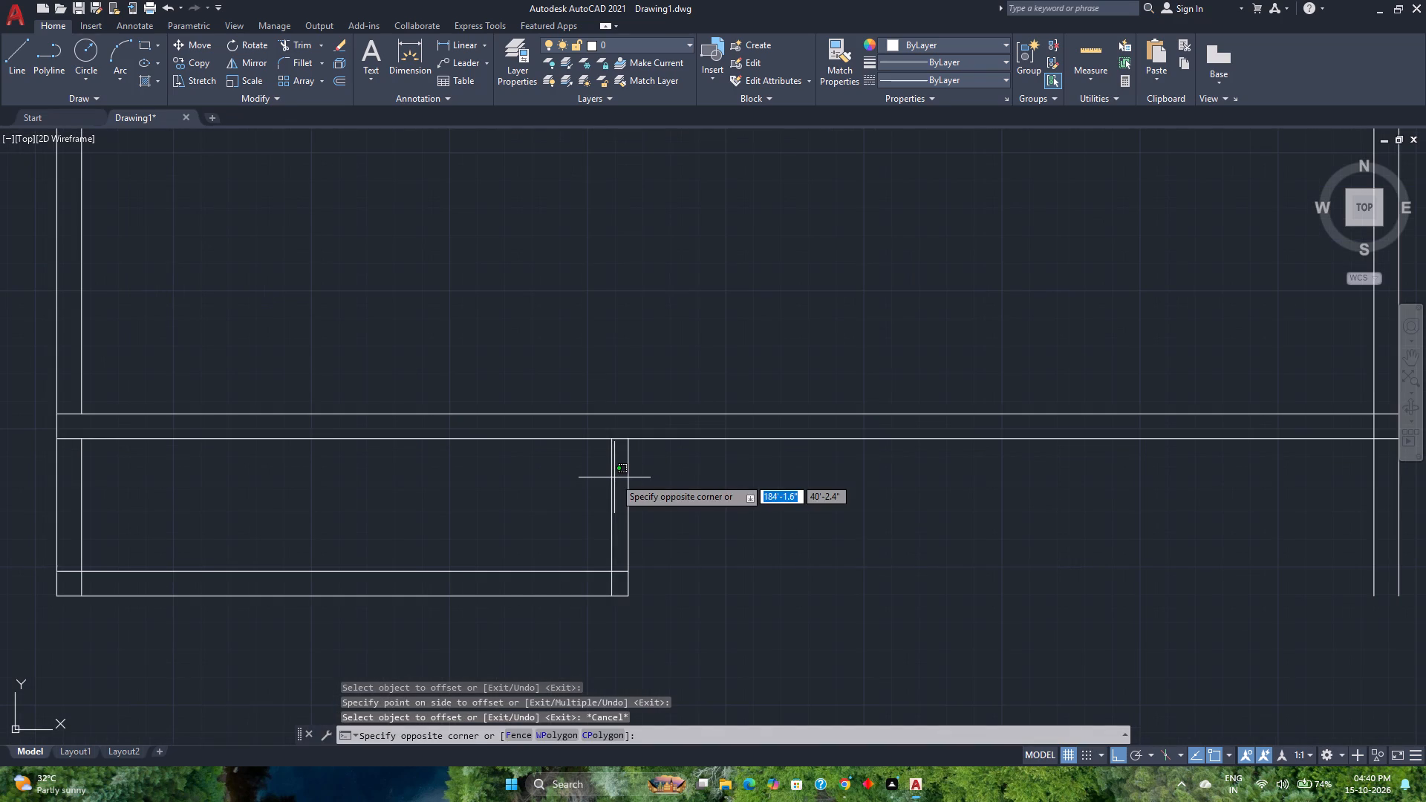
pyautogui.click(605, 470)
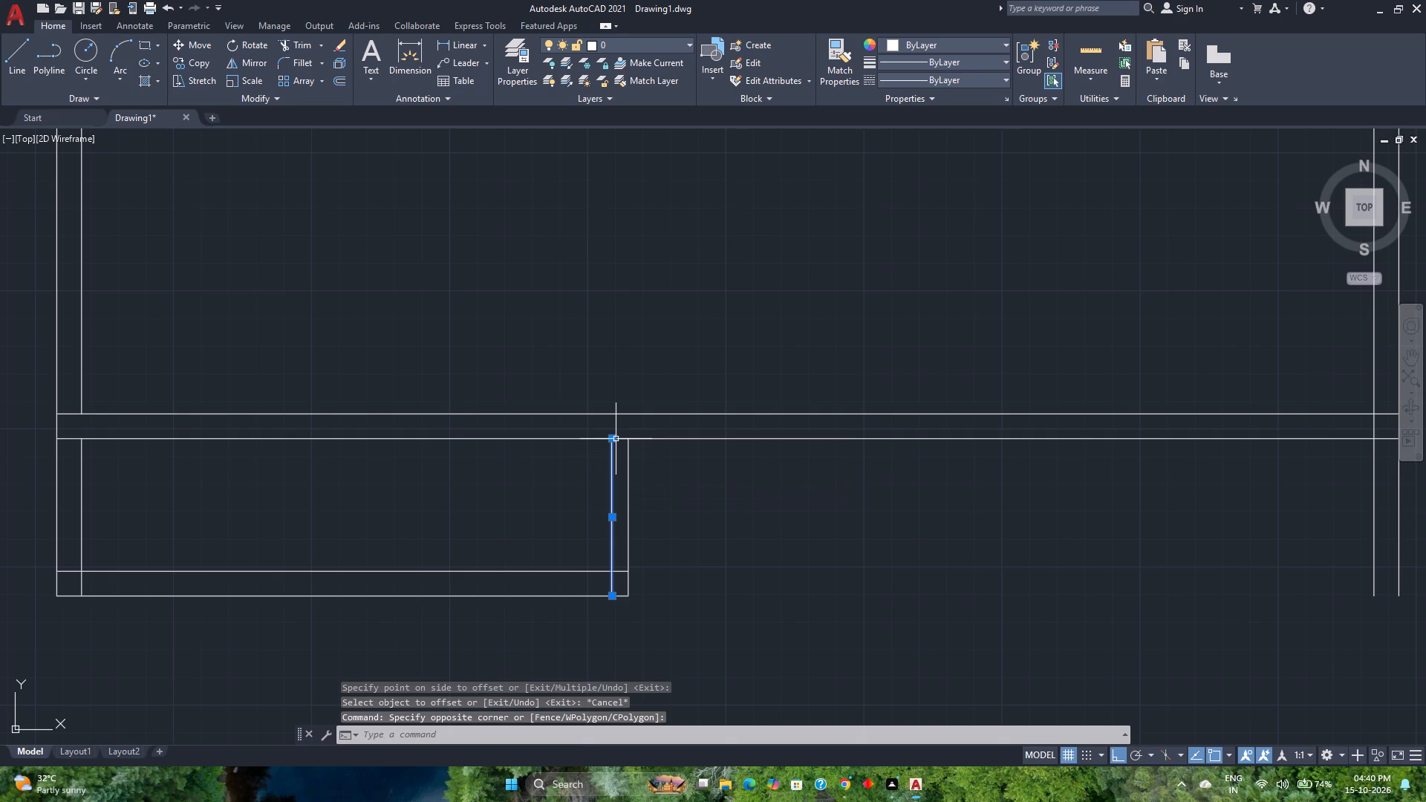
pyautogui.click(612, 439)
pyautogui.click(612, 416)
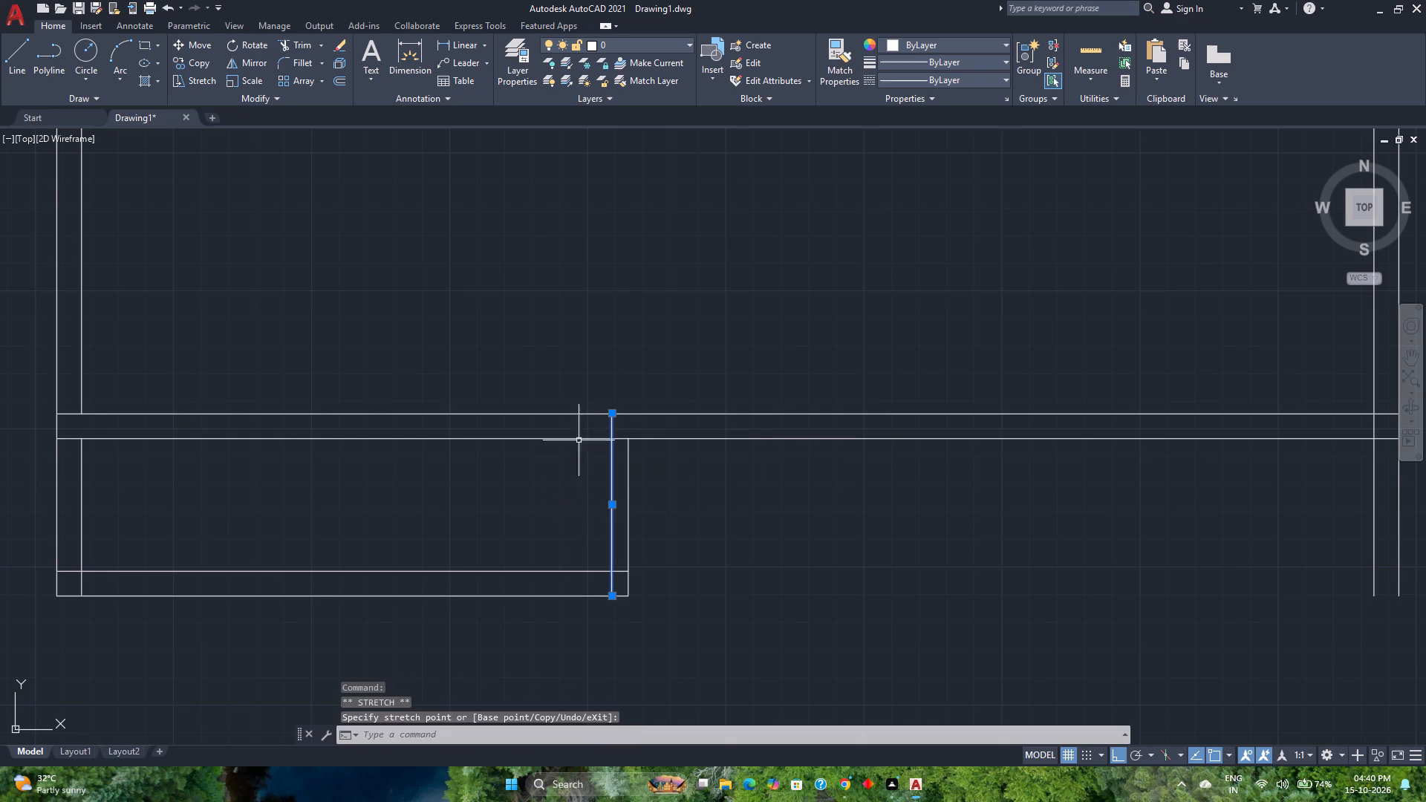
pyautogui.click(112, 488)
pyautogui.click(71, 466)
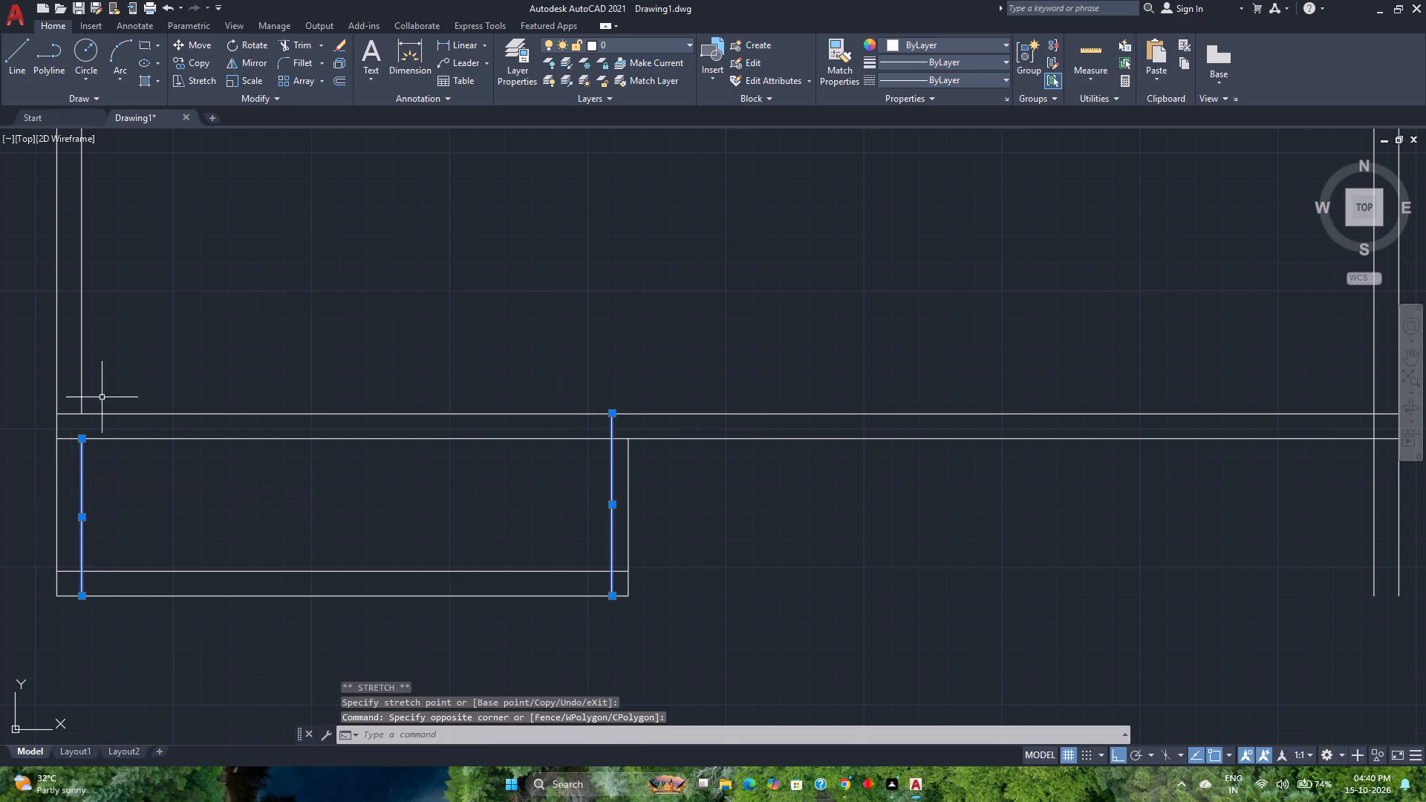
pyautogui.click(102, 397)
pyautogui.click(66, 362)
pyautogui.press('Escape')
# Join the two separated pieces of the left outer wall's inner line.
pyautogui.click(160, 501)
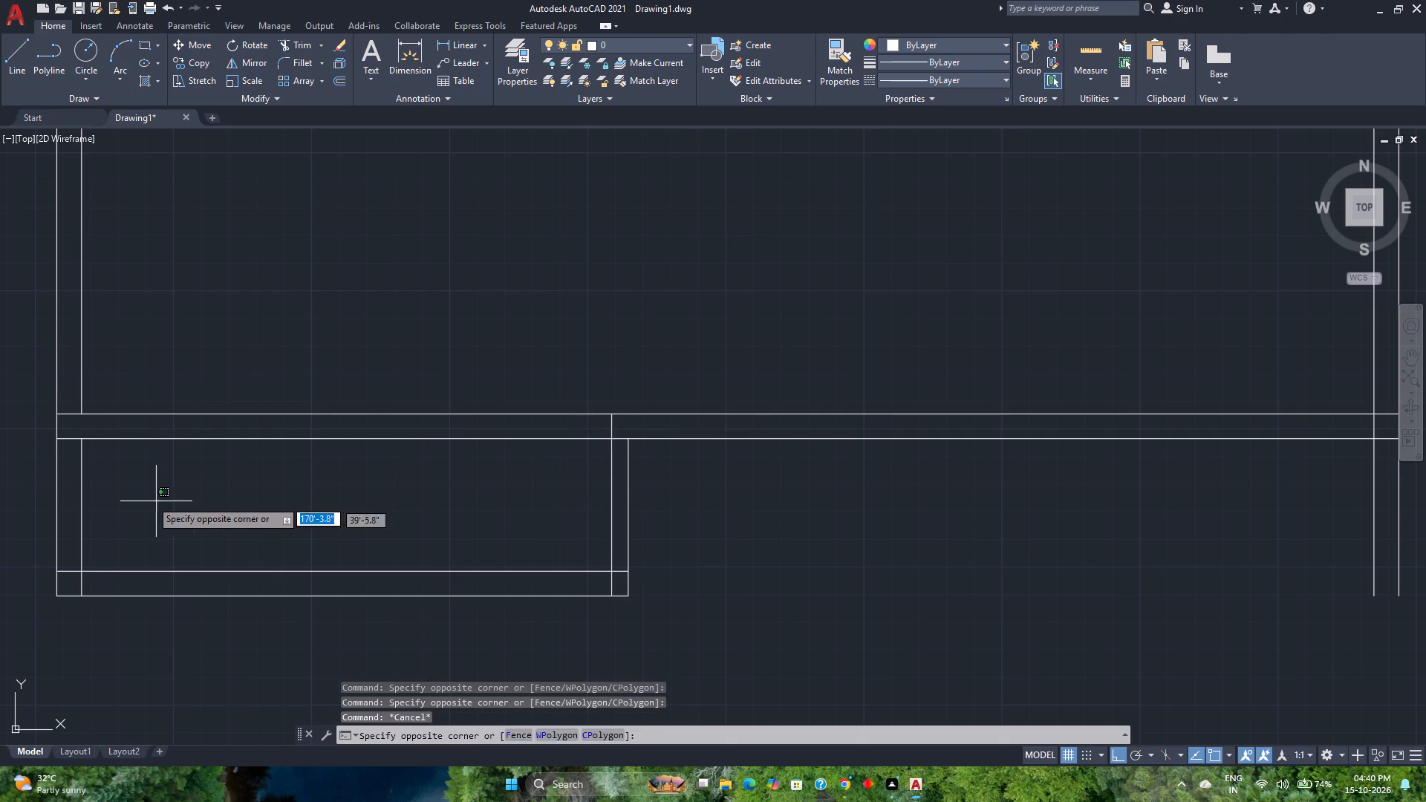
pyautogui.click(68, 470)
pyautogui.click(108, 396)
pyautogui.click(72, 347)
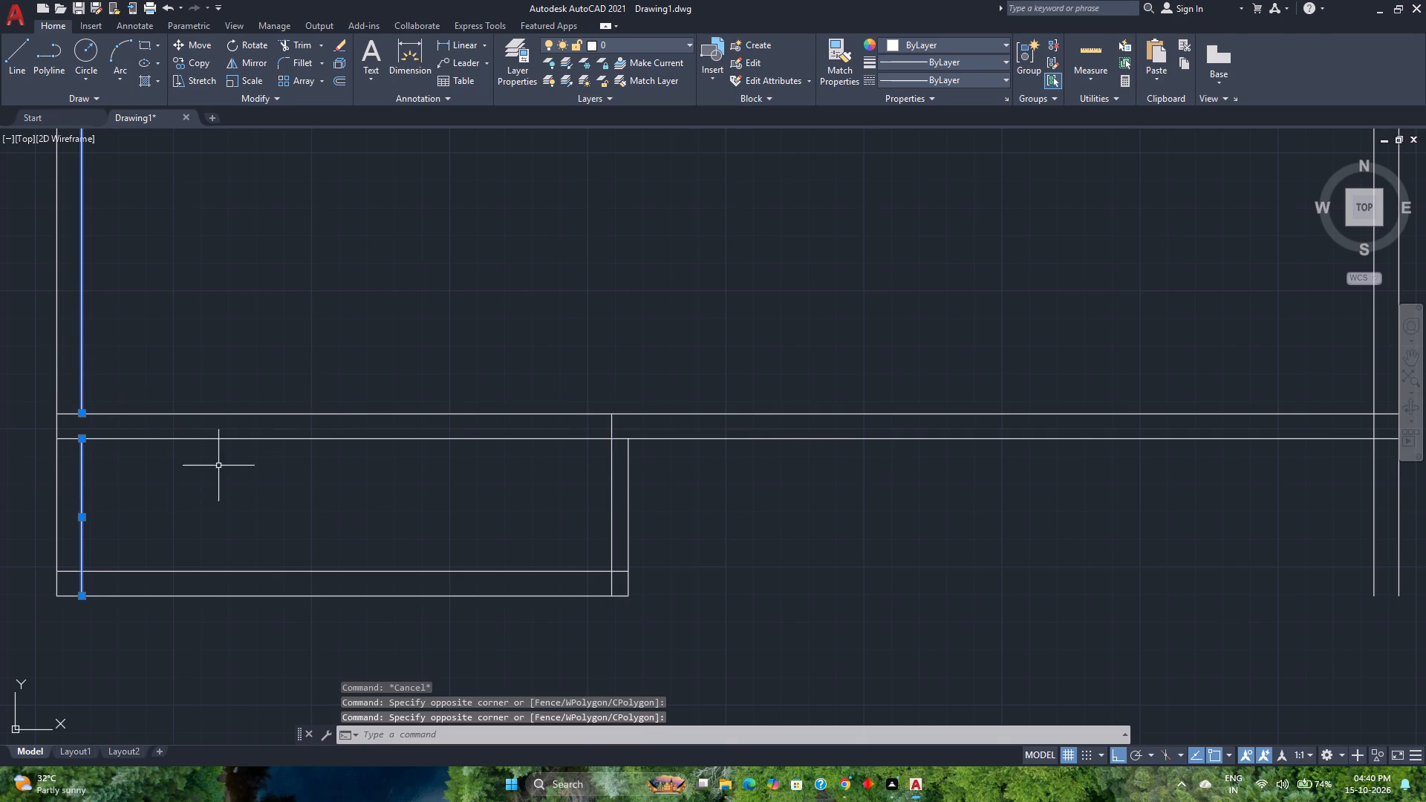
pyautogui.press('j')
pyautogui.press('Return')
# Trim both lines of the original bottom wall between the left outer wall and the short partition.
pyautogui.write('tr')
pyautogui.press('Return')
pyautogui.click(268, 380)
pyautogui.click(272, 493)
pyautogui.press('space')
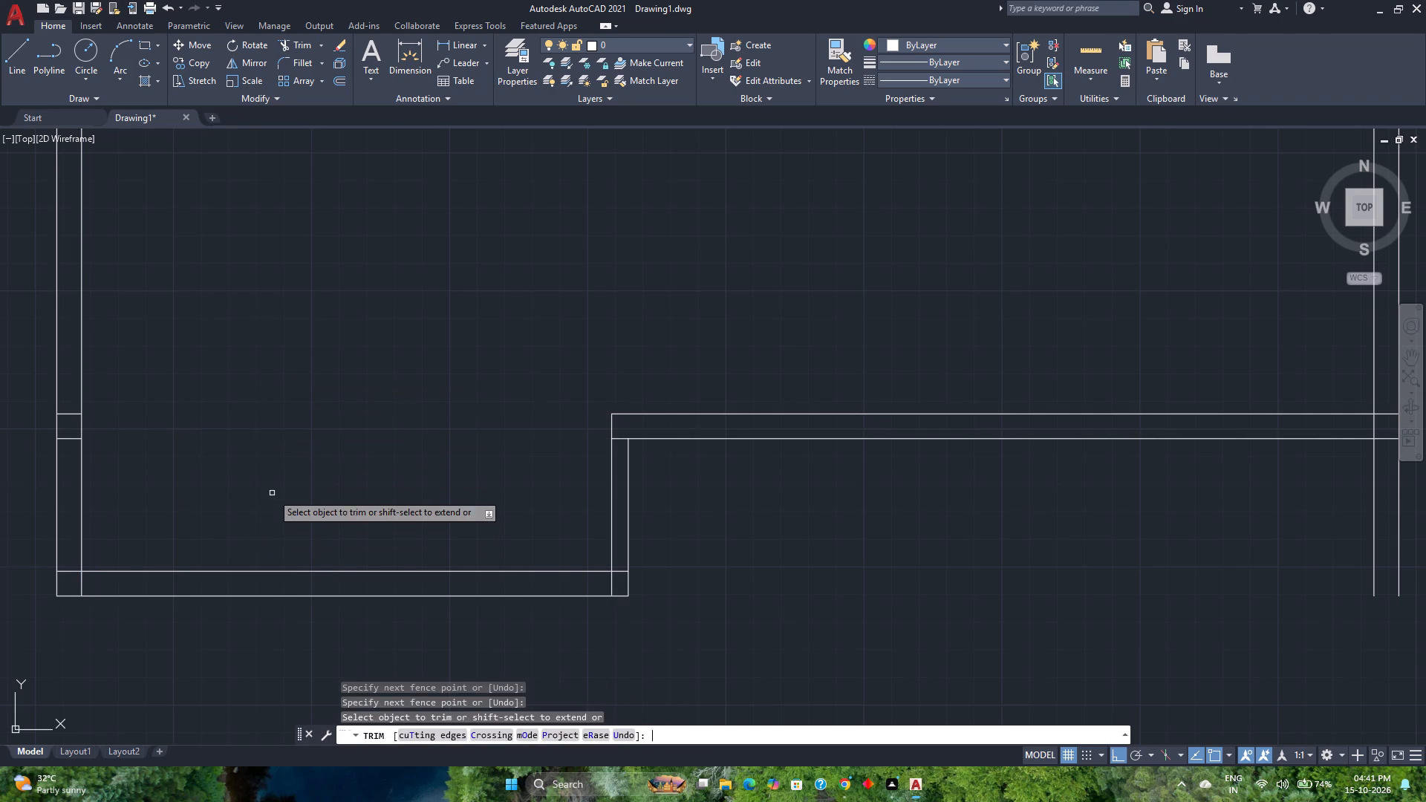
# Delete the two short leftover bottom-wall segments inside the left outer wall.
pyautogui.click(76, 441)
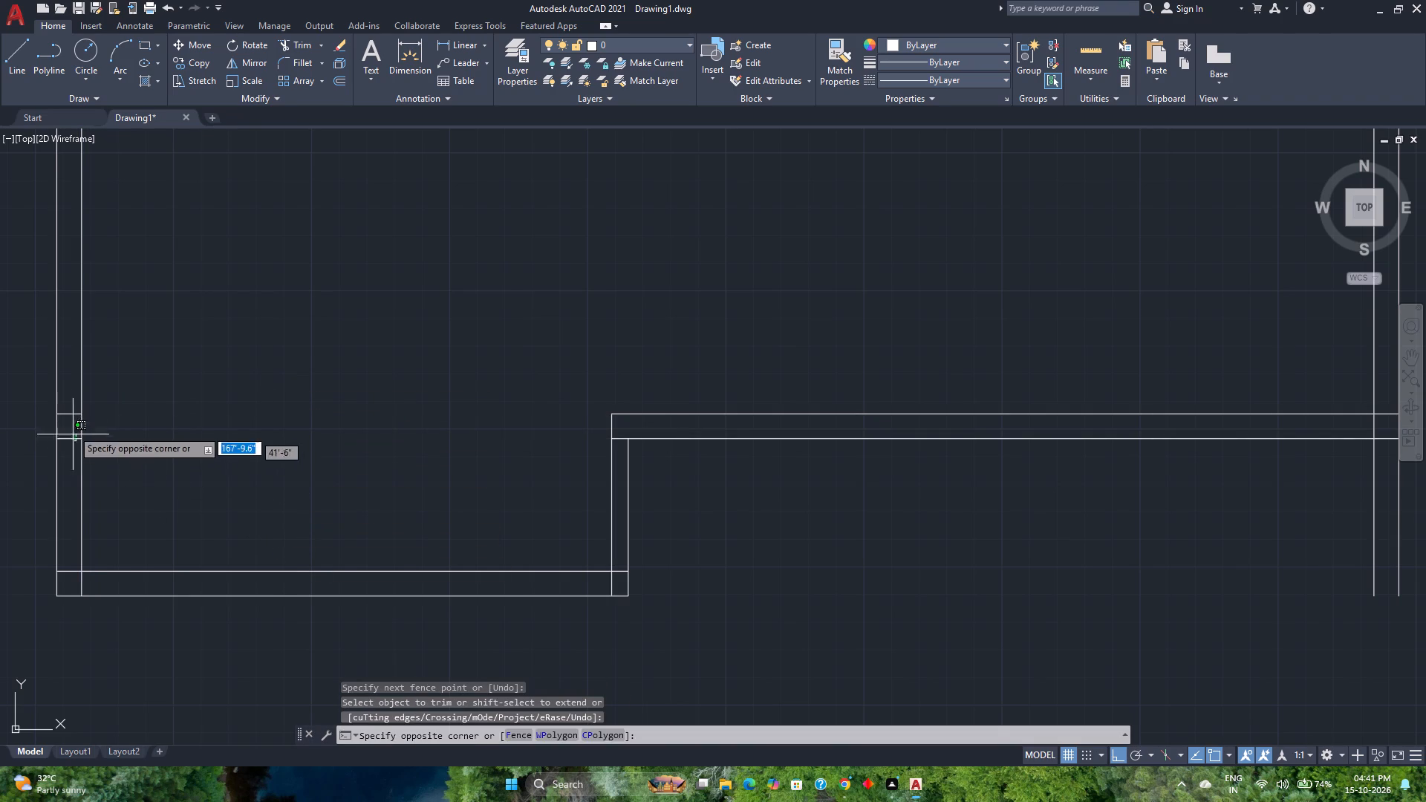
pyautogui.click(68, 412)
pyautogui.press('Delete')
# Trim both lines of the right outer wall that extend below the bottom wall.
pyautogui.scroll(-2, 492, 590)
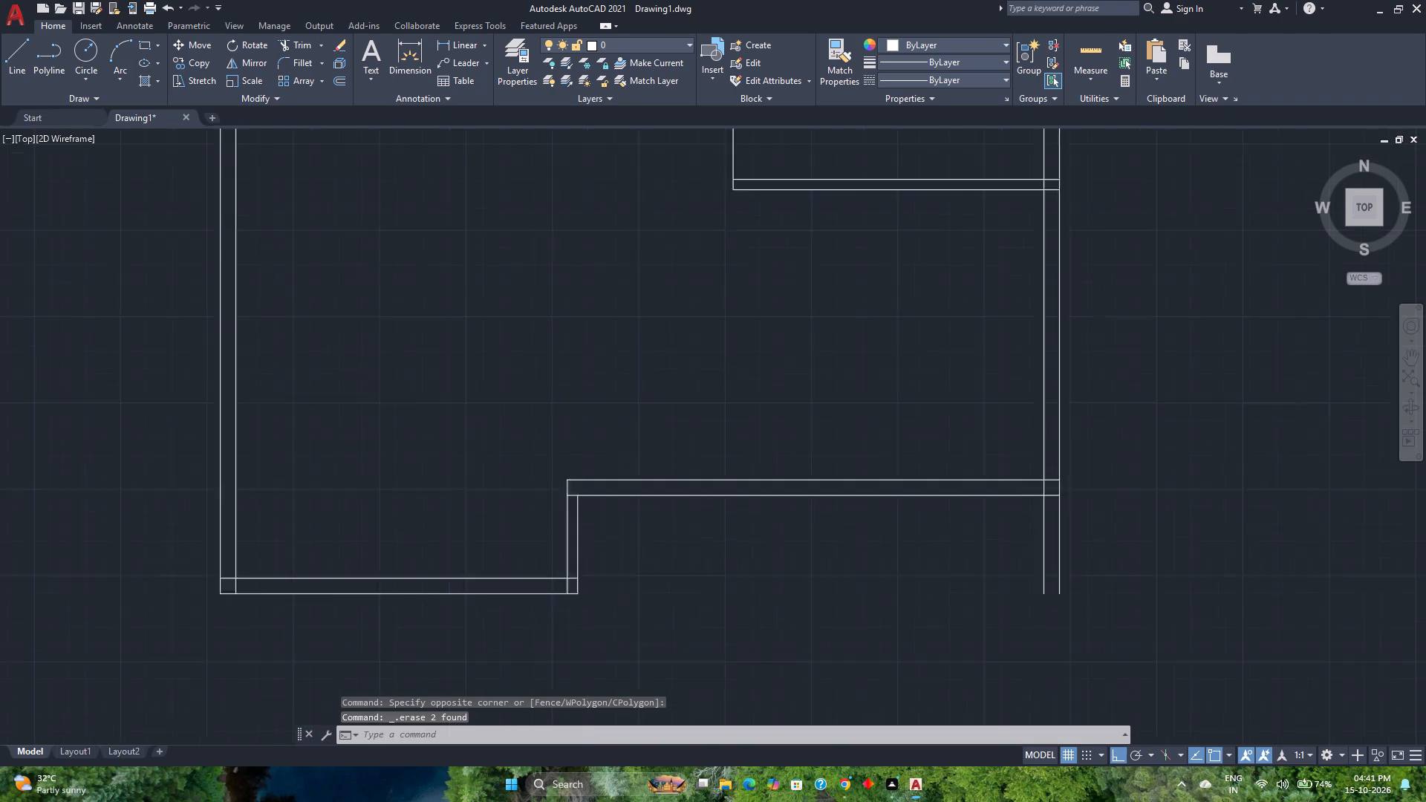
pyautogui.scroll(-2, 492, 590)
pyautogui.scroll(2, 599, 604)
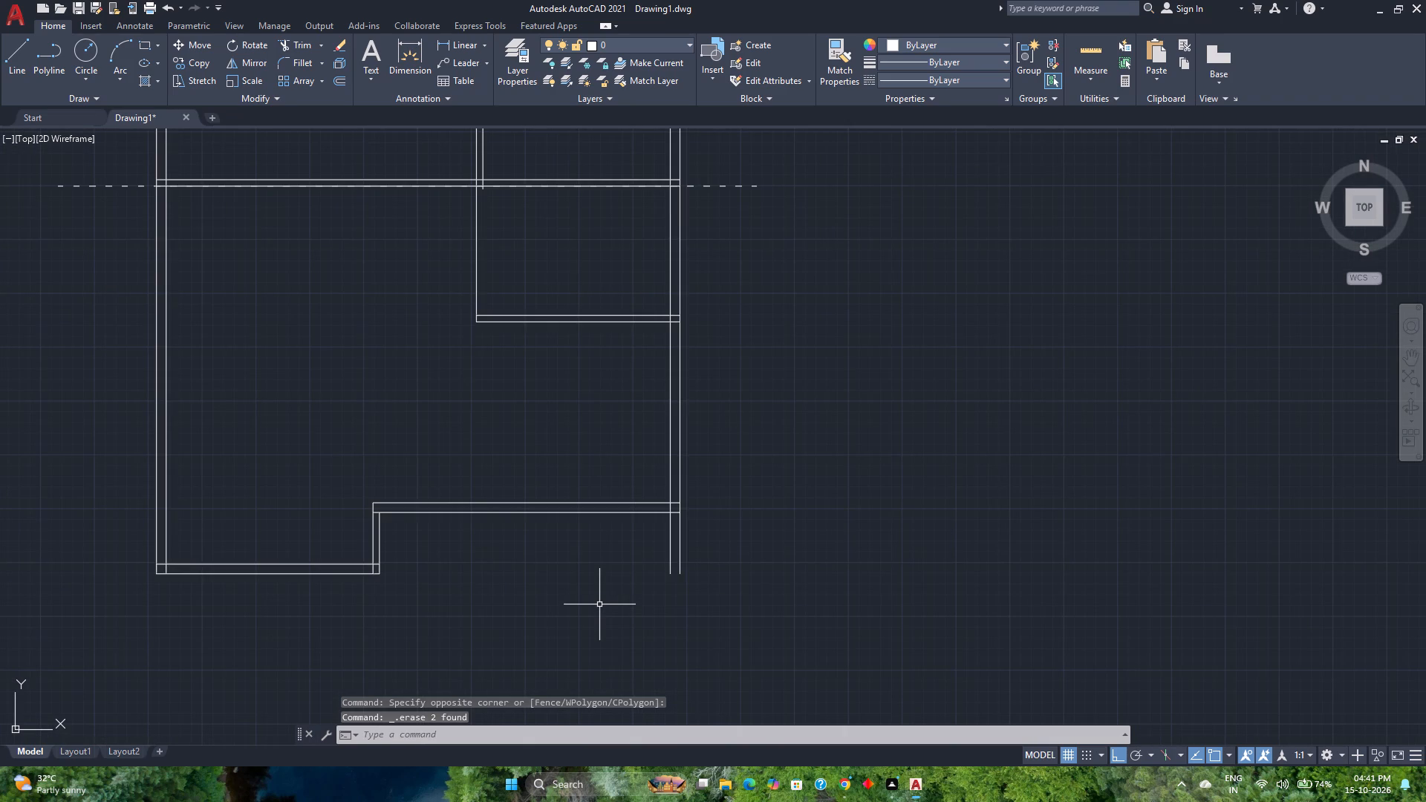
pyautogui.write('tr')
pyautogui.press('Return')
pyautogui.click(614, 562)
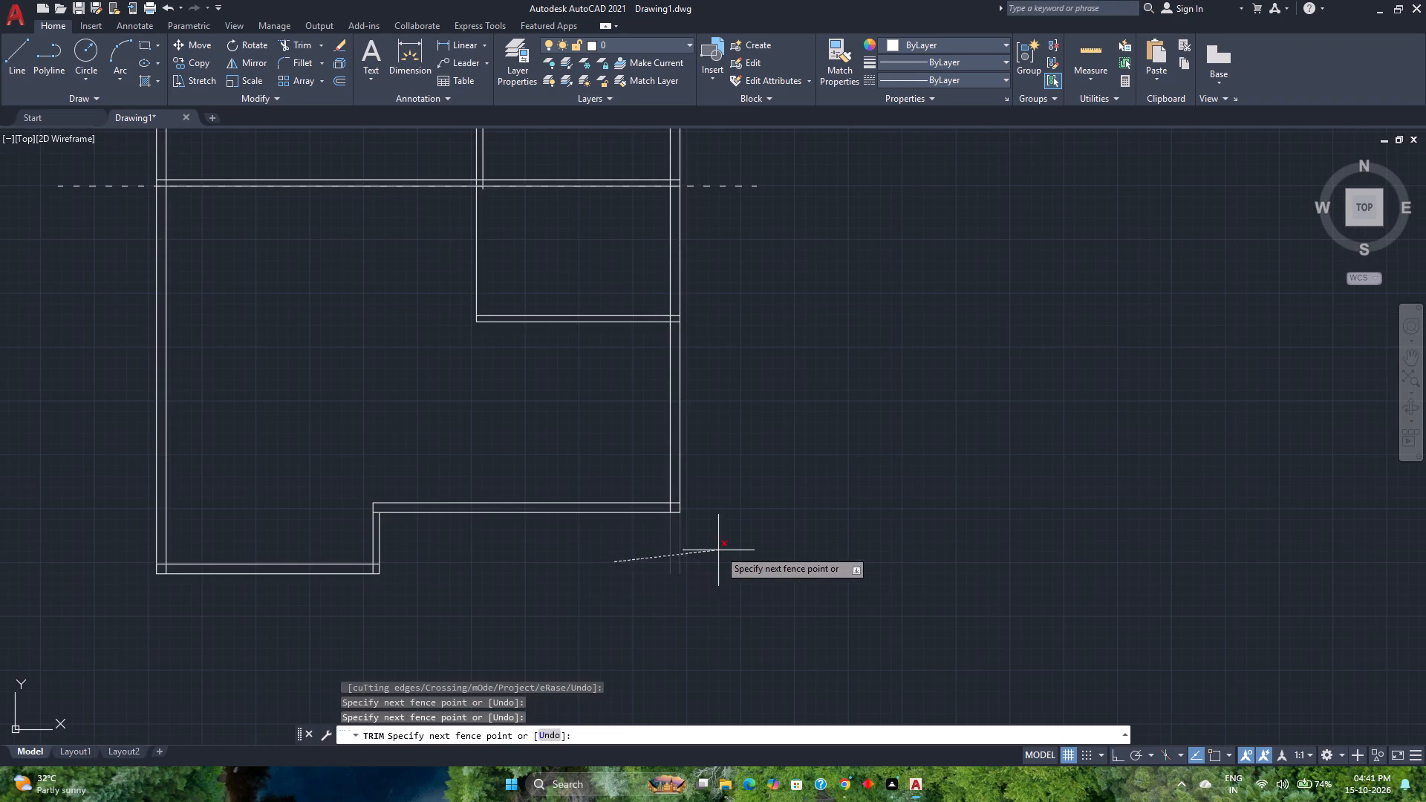
pyautogui.click(728, 550)
# Trim the overlapping lines at the lower and upper corners of the short 6" partition in the stepped bottom wall.
pyautogui.scroll(3, 321, 593)
pyautogui.scroll(3, 549, 501)
pyautogui.moveTo(531, 408); pyautogui.dragTo(426, 515)
pyautogui.scroll(-4, 426, 515)
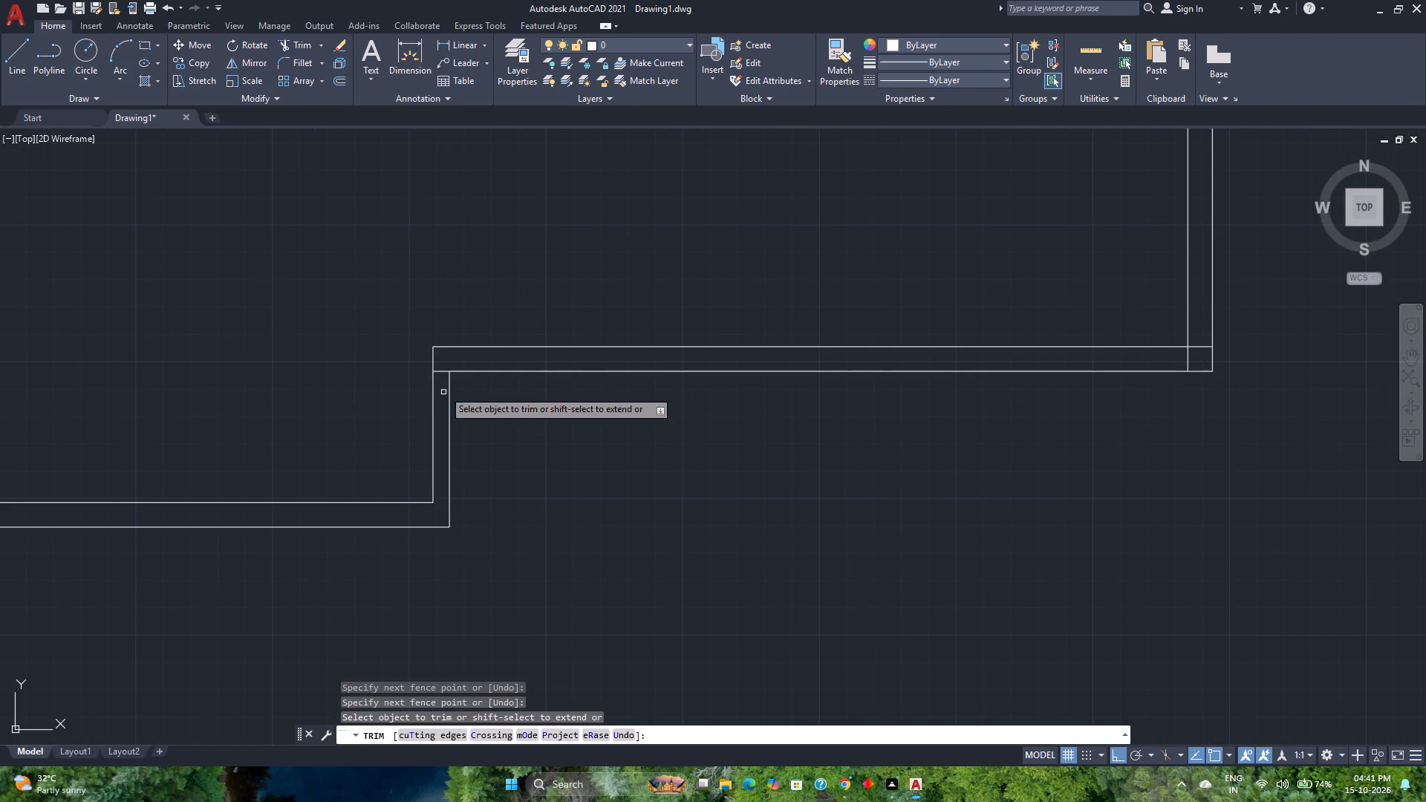
pyautogui.scroll(2, 441, 356)
pyautogui.moveTo(441, 362); pyautogui.dragTo(441, 379)
pyautogui.click(441, 416)
pyautogui.scroll(-3, 437, 410)
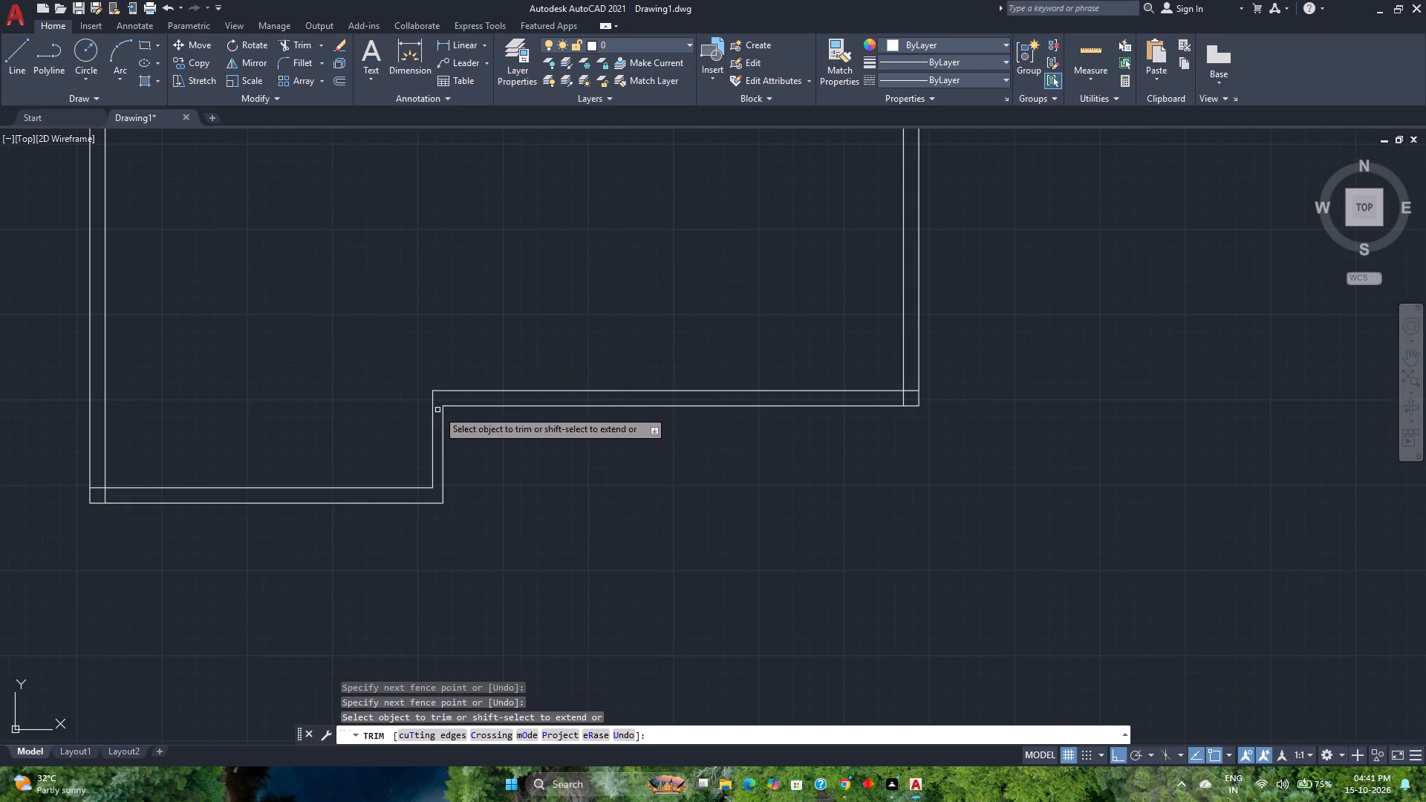
# Trim the overlapping inner lines at the bottom-right and bottom-left corners of the third plan's outer walls.
pyautogui.scroll(2, 913, 397)
pyautogui.moveTo(911, 365); pyautogui.dragTo(881, 405)
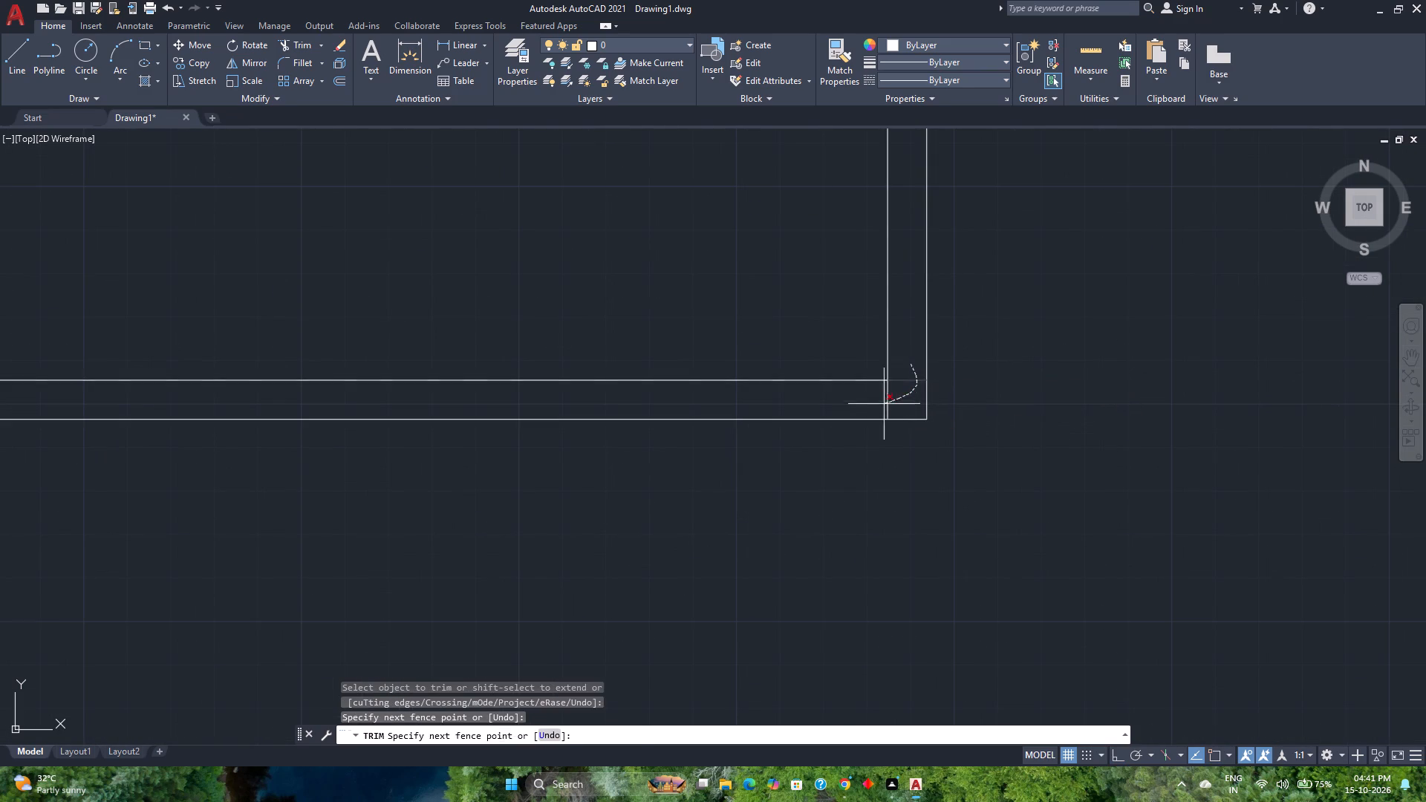
pyautogui.moveTo(881, 405); pyautogui.dragTo(869, 407)
pyautogui.scroll(-4, 869, 407)
pyautogui.scroll(3, 547, 454)
pyautogui.scroll(2, 601, 428)
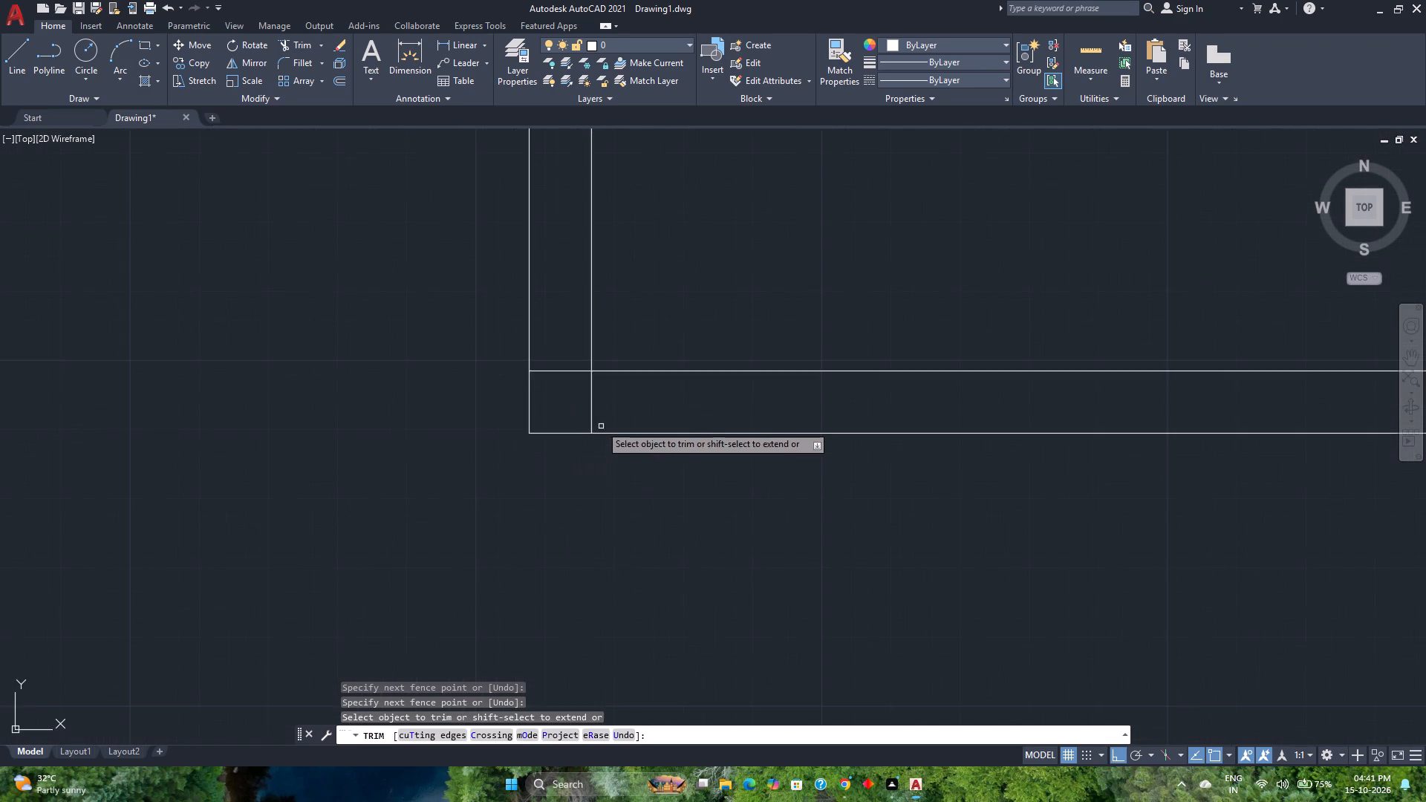
pyautogui.moveTo(556, 361); pyautogui.dragTo(605, 405)
# Trim the middle horizontal partition lines and the dashed line where they cross the third plan's left outer wall.
pyautogui.scroll(-3, 605, 405)
pyautogui.scroll(-3, 651, 351)
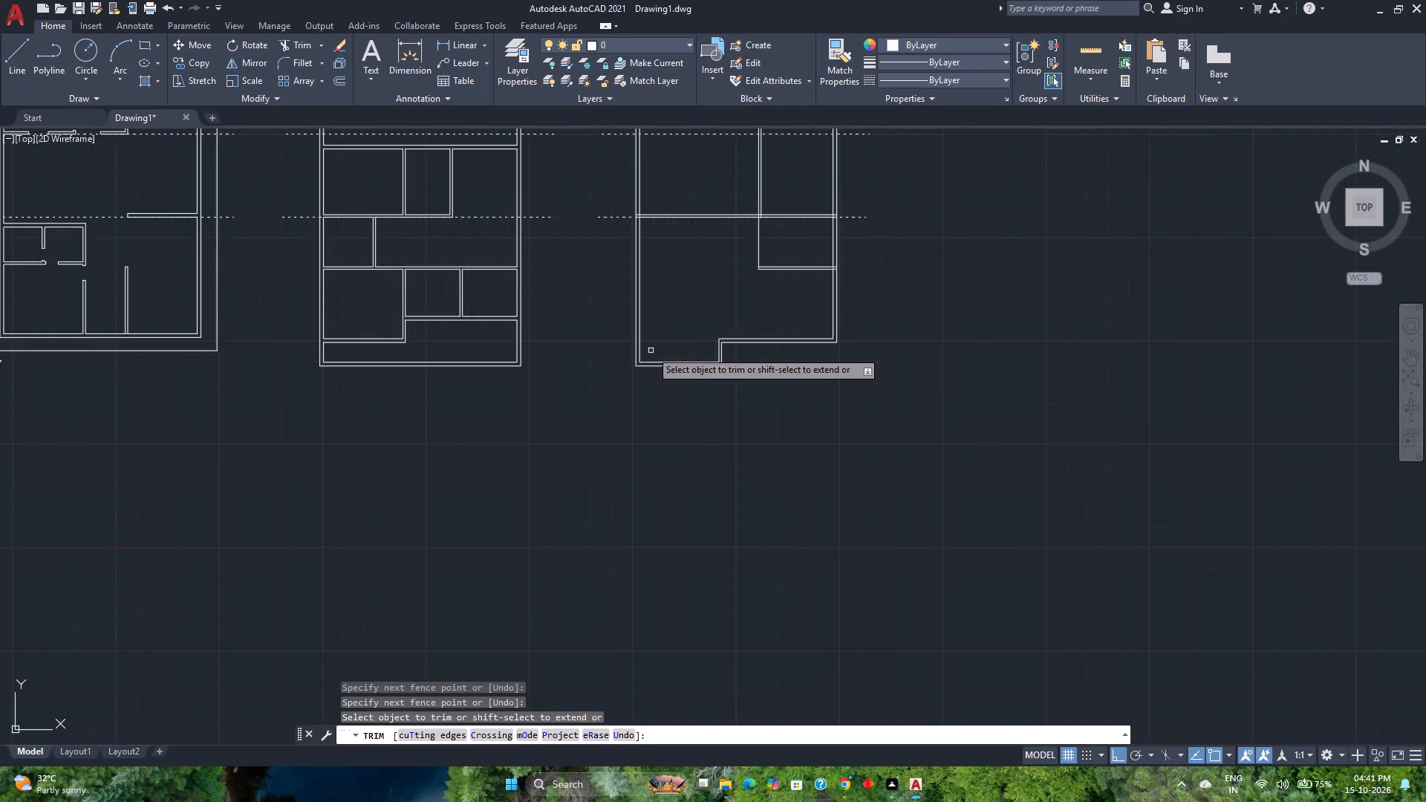
pyautogui.moveTo(686, 336); pyautogui.dragTo(613, 508, button='middle')
pyautogui.middleClick(613, 508)
pyautogui.scroll(7, 602, 382)
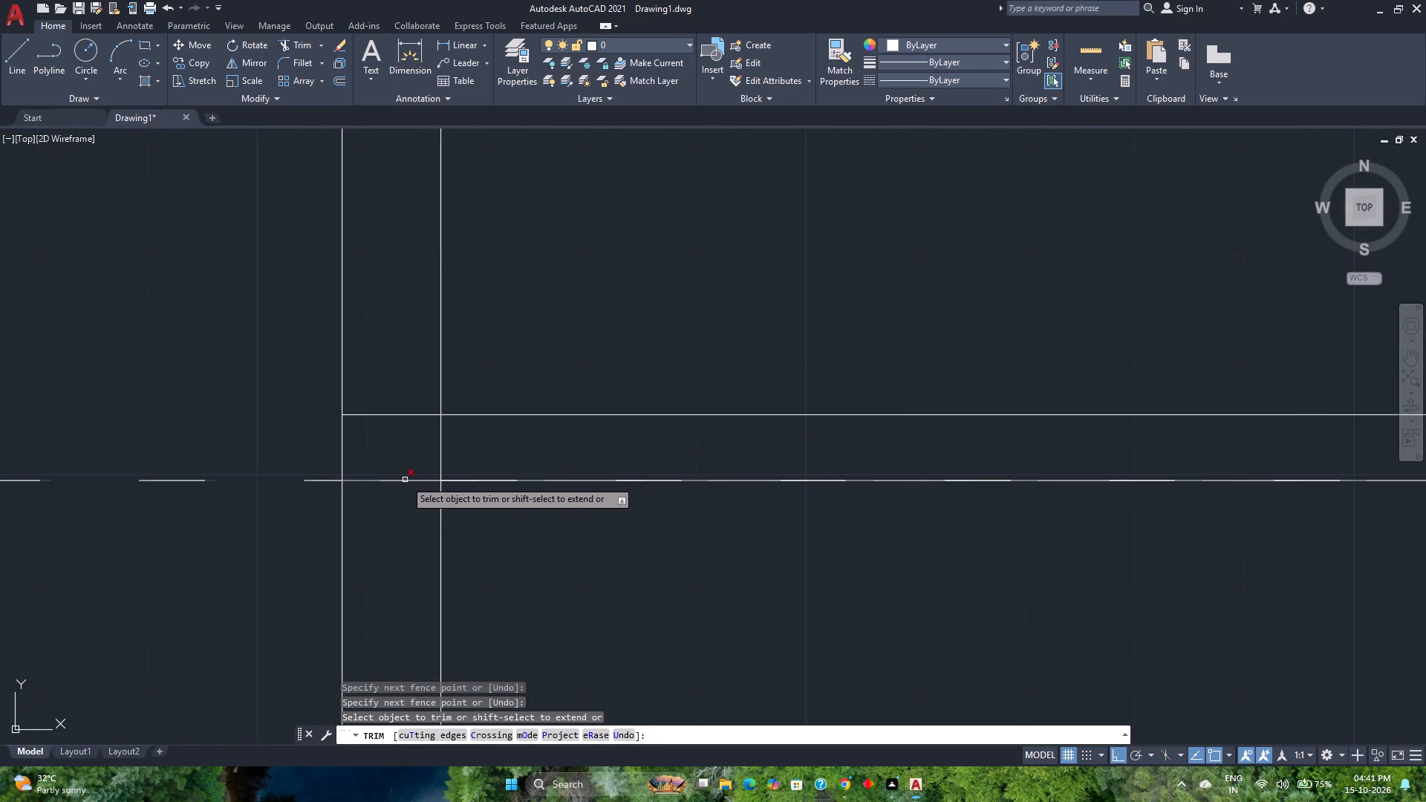
pyautogui.click(405, 399)
pyautogui.click(385, 535)
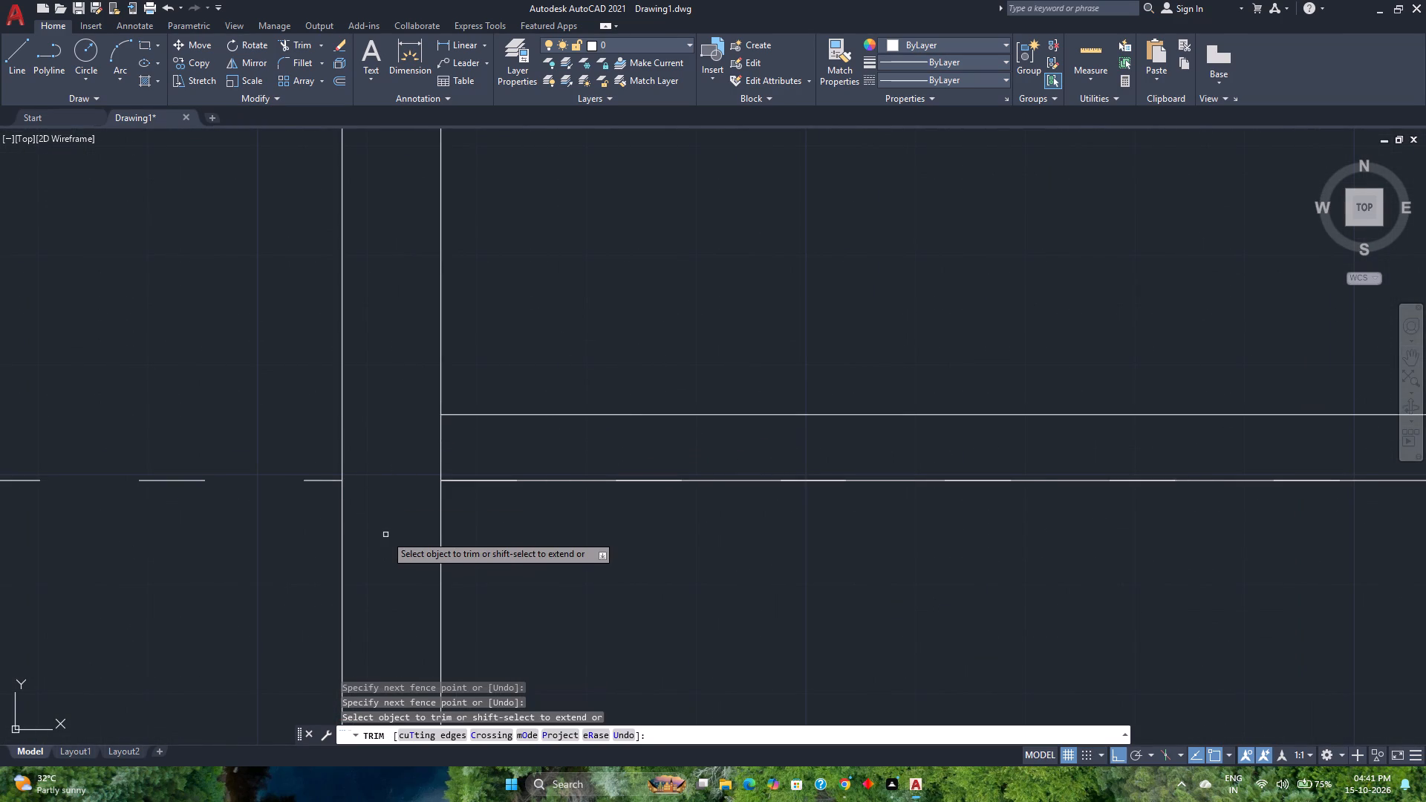
pyautogui.scroll(-3, 385, 531)
pyautogui.press('space')
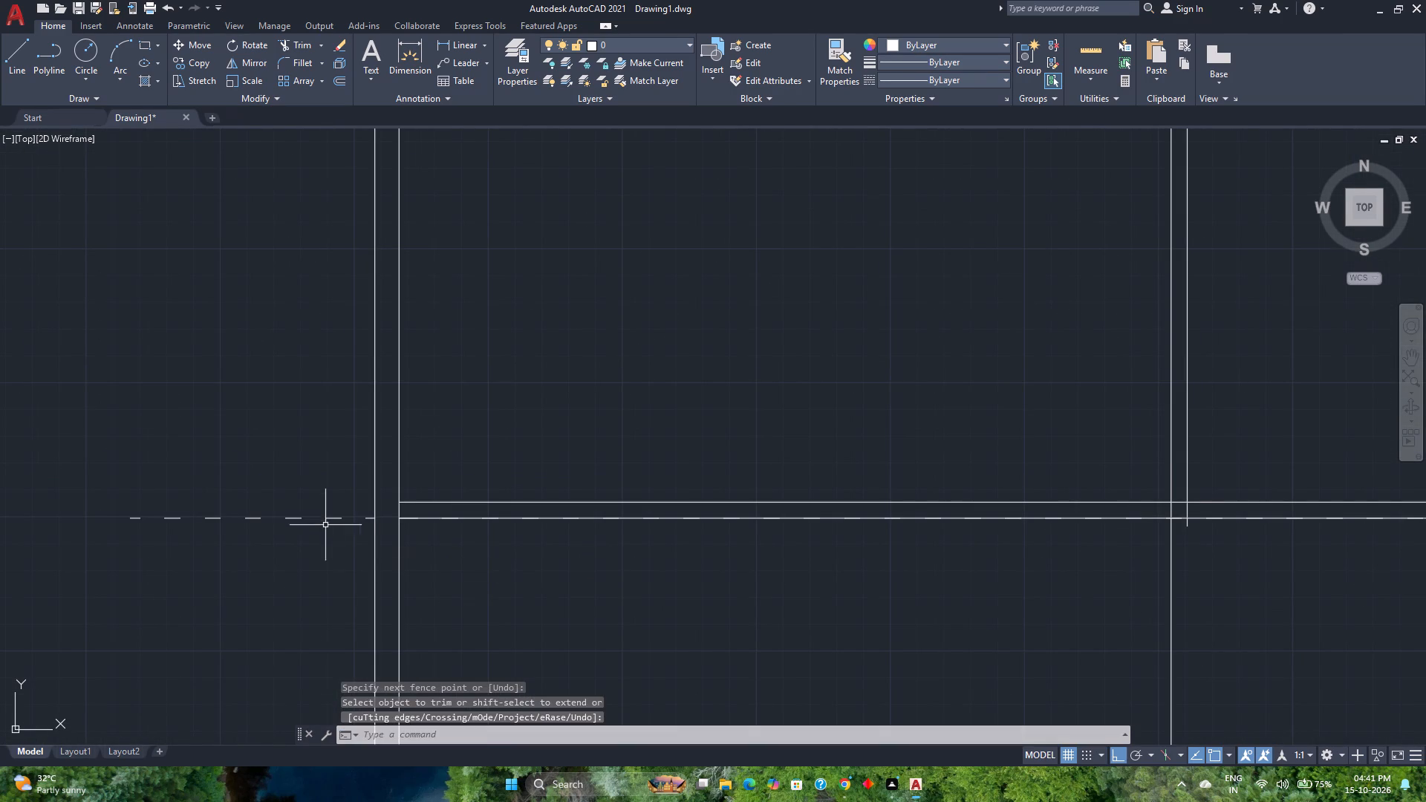
# Delete the two remaining pieces of the dashed reference line along the third plan's middle partition.
pyautogui.click(314, 518)
pyautogui.press('Delete')
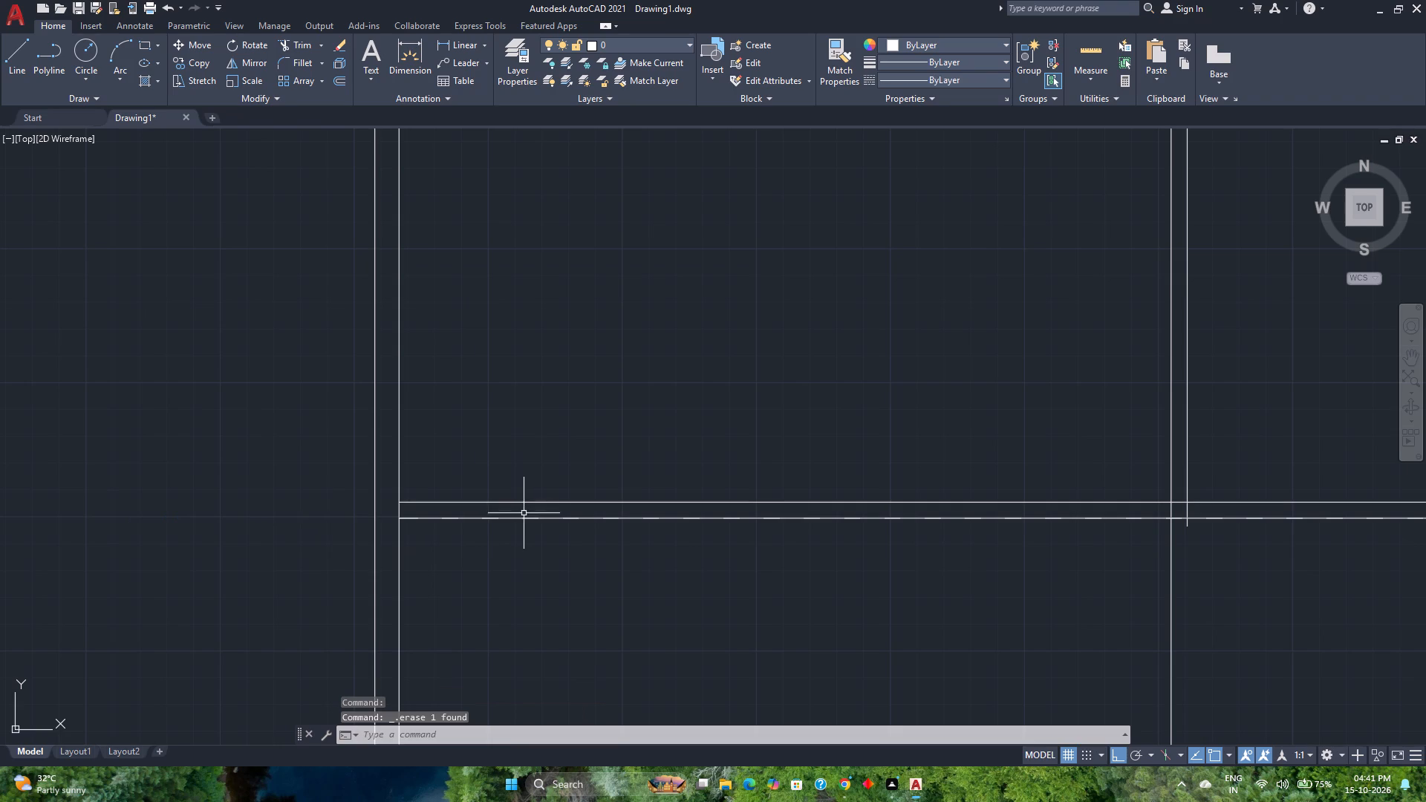
pyautogui.click(525, 517)
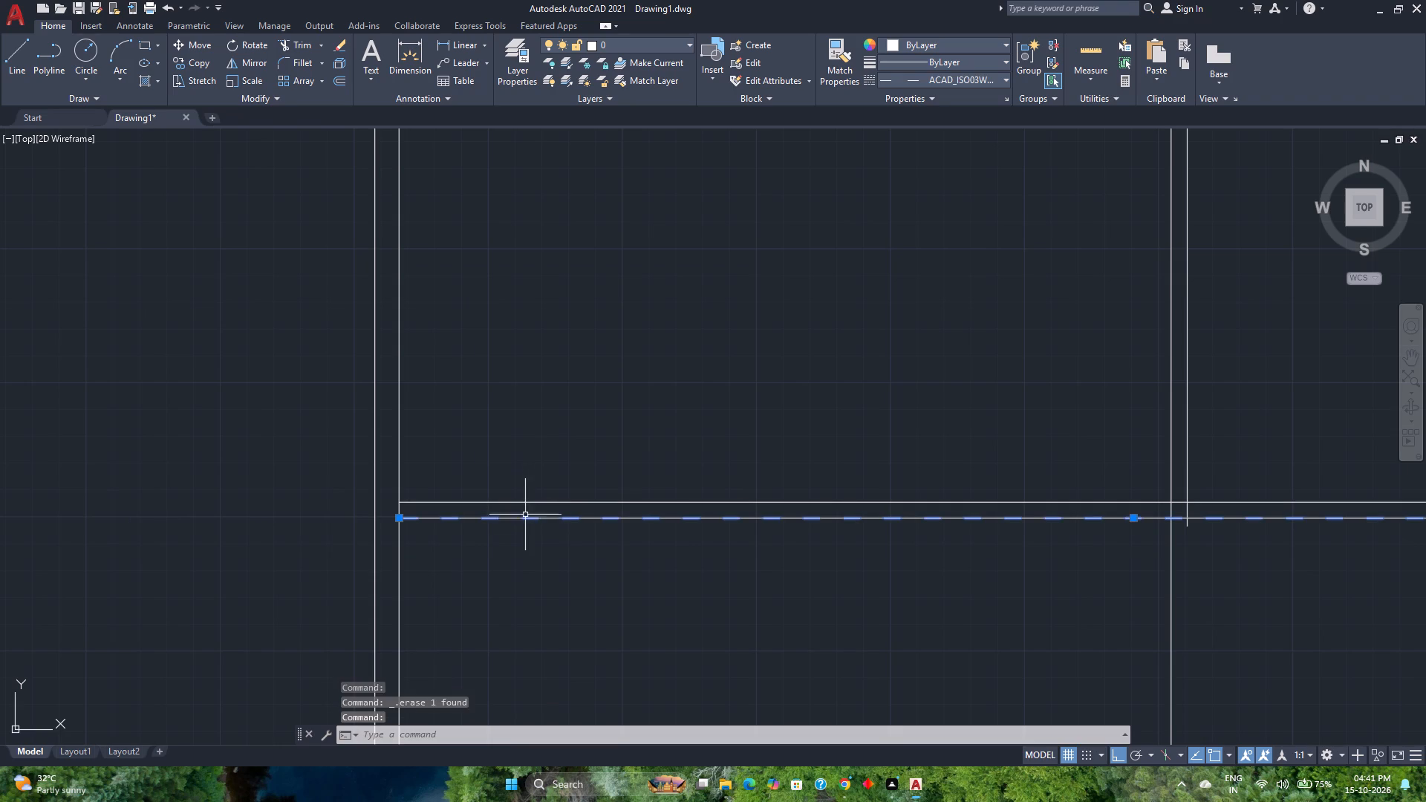
pyautogui.press('Delete')
# Trim the vertical partition's overshooting line and the overlap at its junction with the middle horizontal partition.
pyautogui.scroll(-3, 536, 506)
pyautogui.scroll(1, 747, 524)
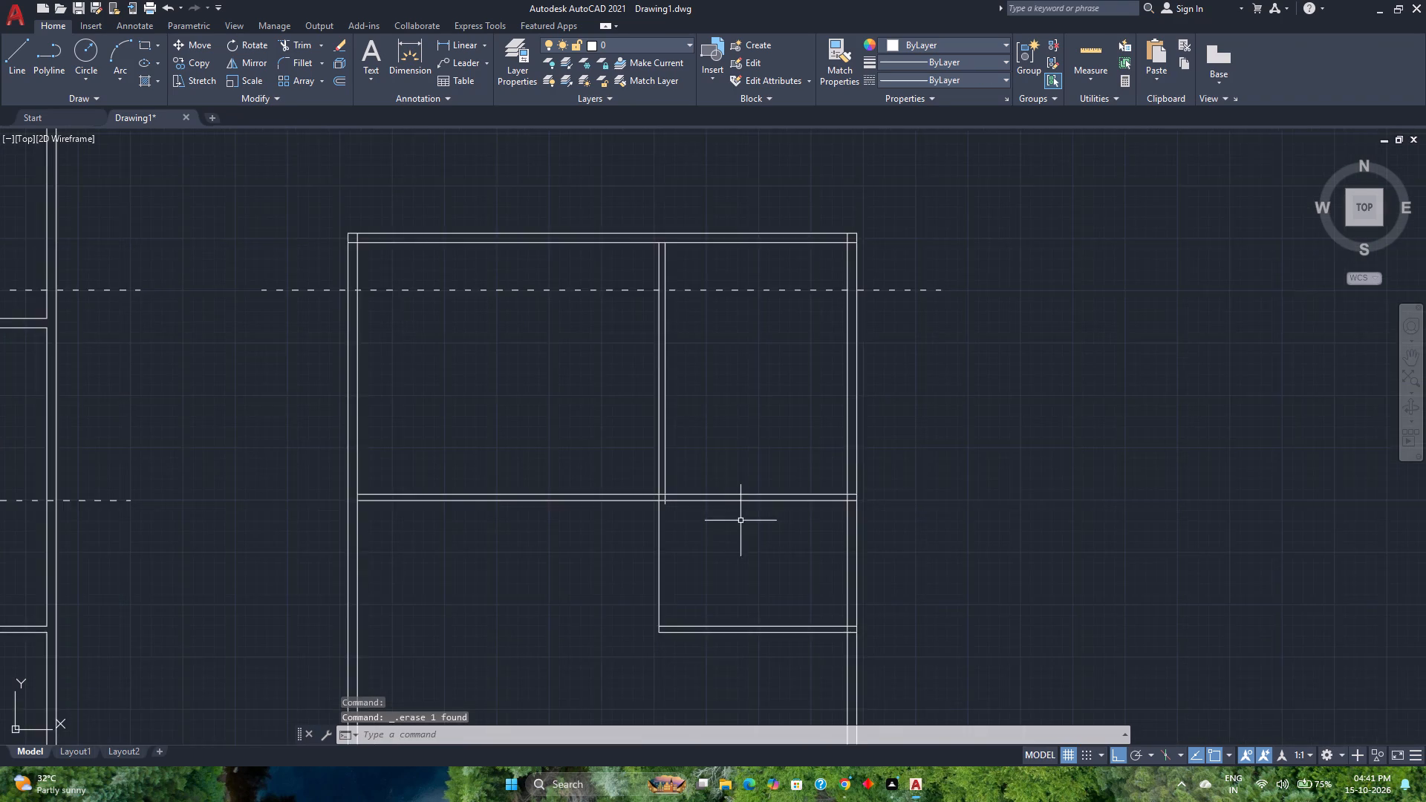
pyautogui.scroll(2, 739, 521)
pyautogui.scroll(1, 657, 506)
pyautogui.moveTo(658, 506); pyautogui.dragTo(676, 570, button='middle')
pyautogui.middleClick(676, 570)
pyautogui.write('tr')
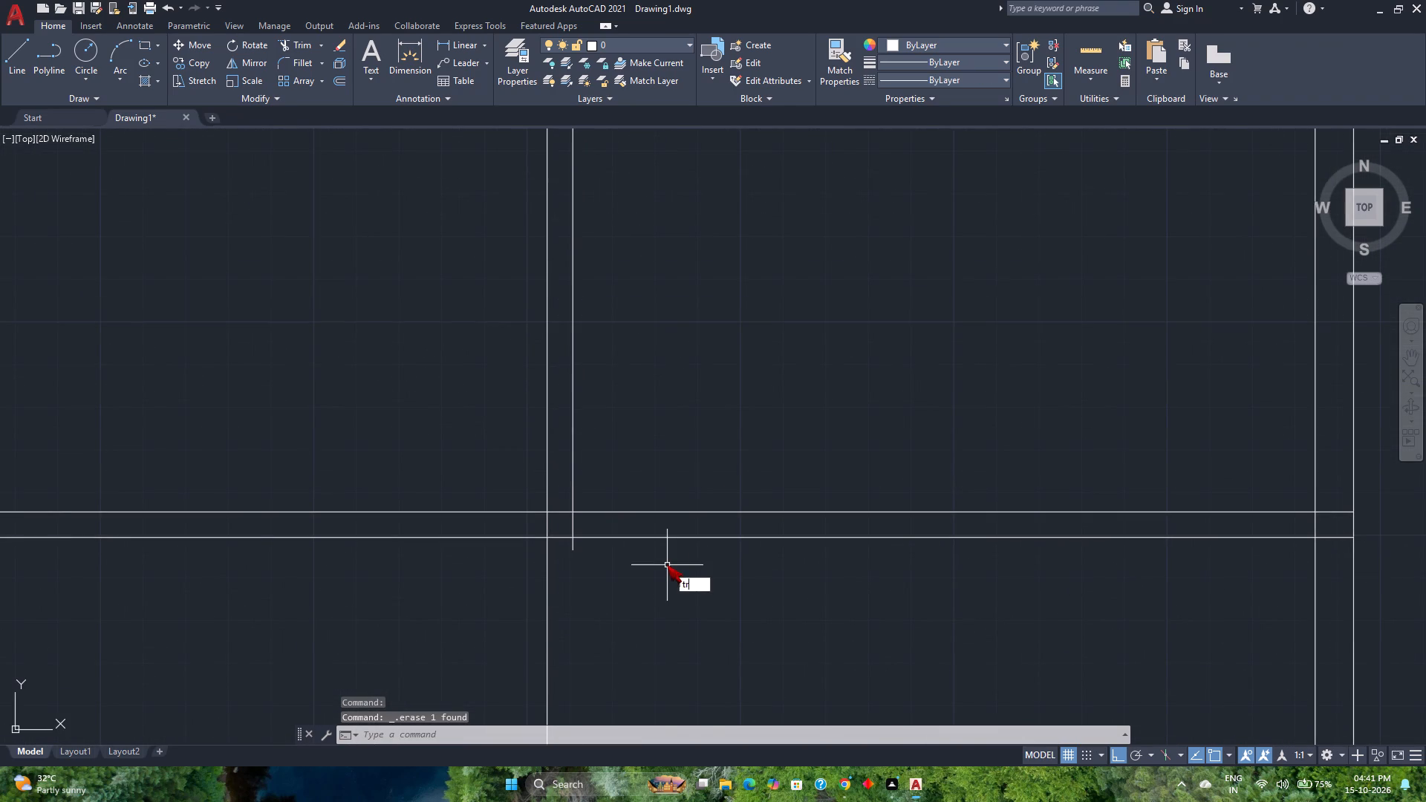
pyautogui.press('Return')
pyautogui.scroll(2, 656, 561)
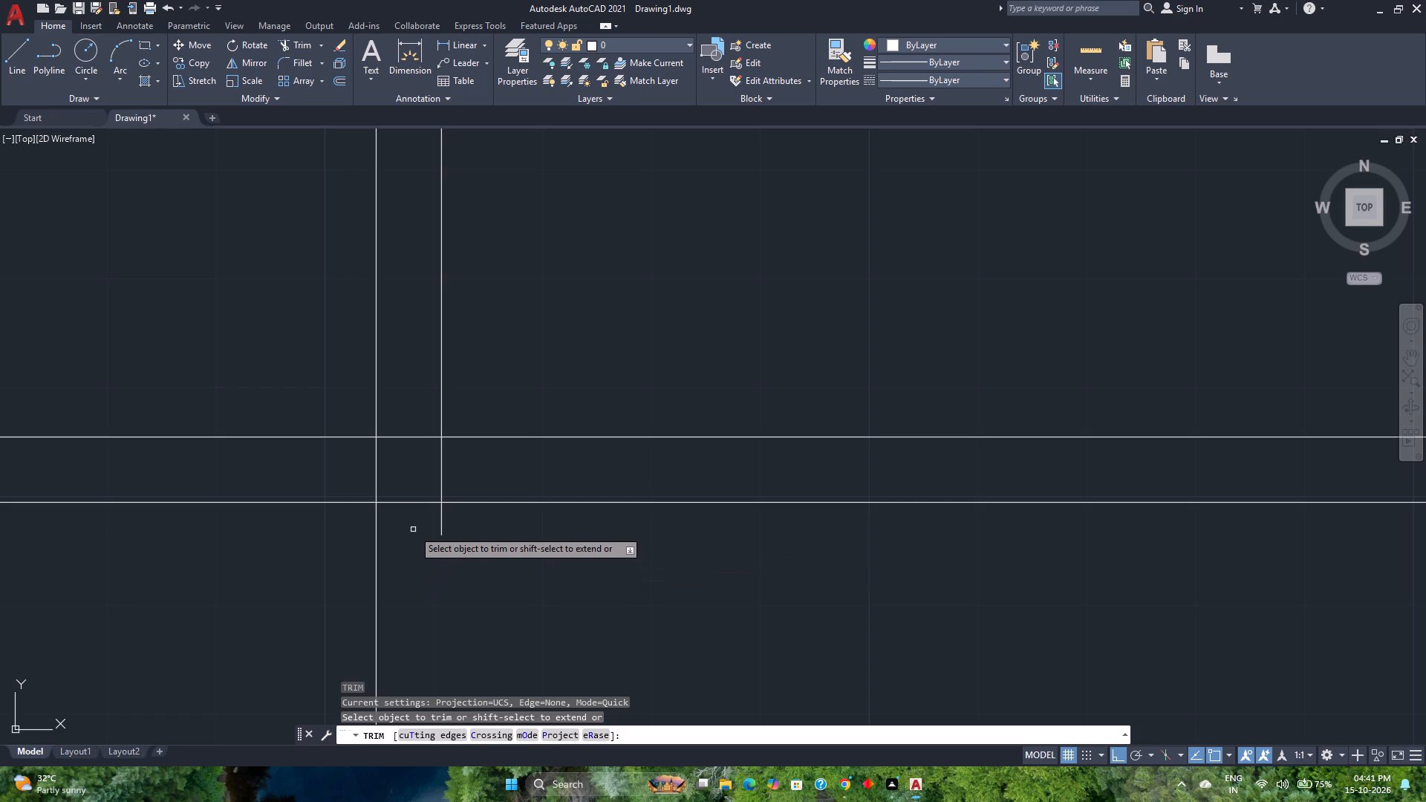
pyautogui.click(413, 529)
pyautogui.click(445, 520)
pyautogui.scroll(-1, 449, 519)
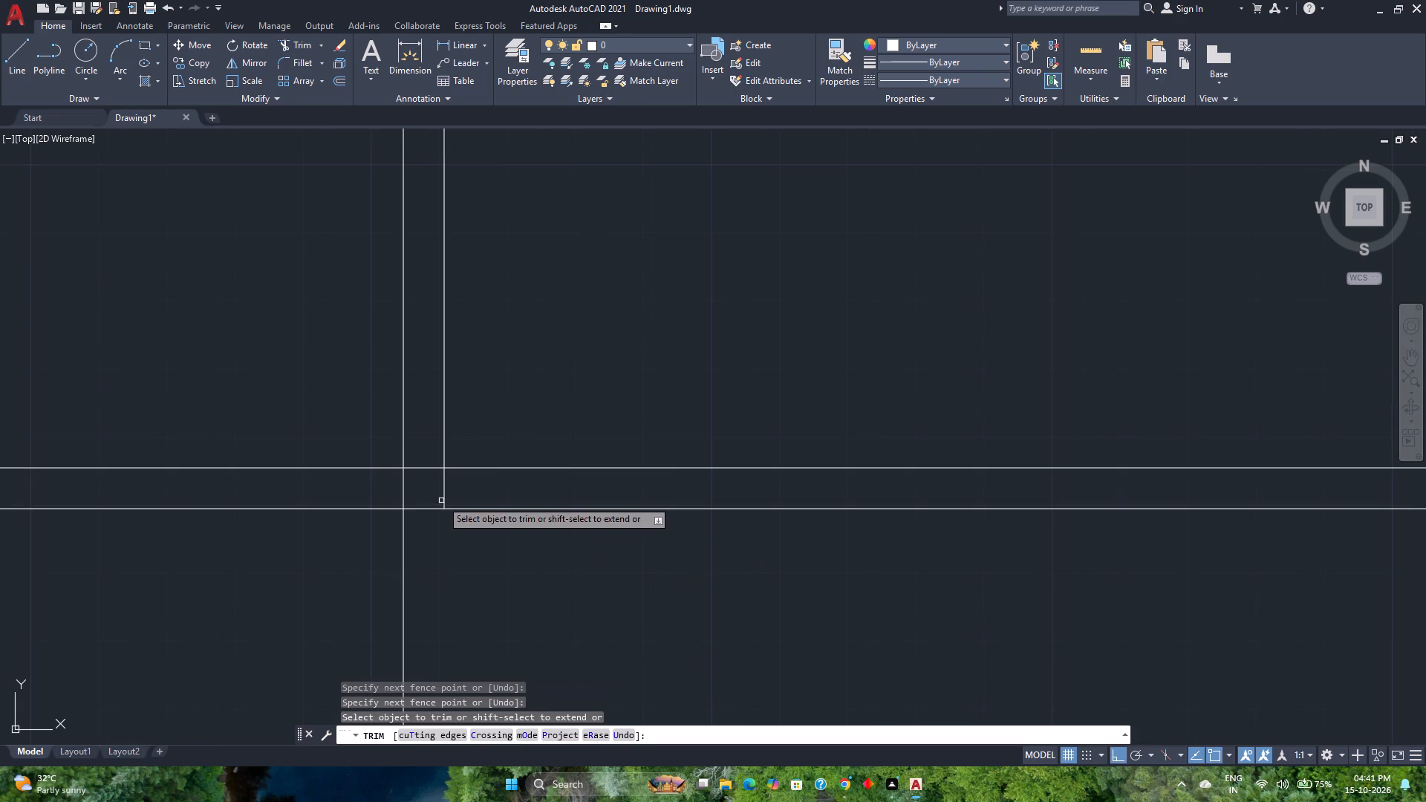
pyautogui.moveTo(429, 451); pyautogui.dragTo(460, 486)
# Trim the middle horizontal partition lines that cross the third plan's right outer wall.
pyautogui.scroll(-4, 460, 486)
pyautogui.moveTo(554, 526); pyautogui.dragTo(505, 568, button='middle')
pyautogui.middleClick(505, 568)
pyautogui.scroll(4, 590, 535)
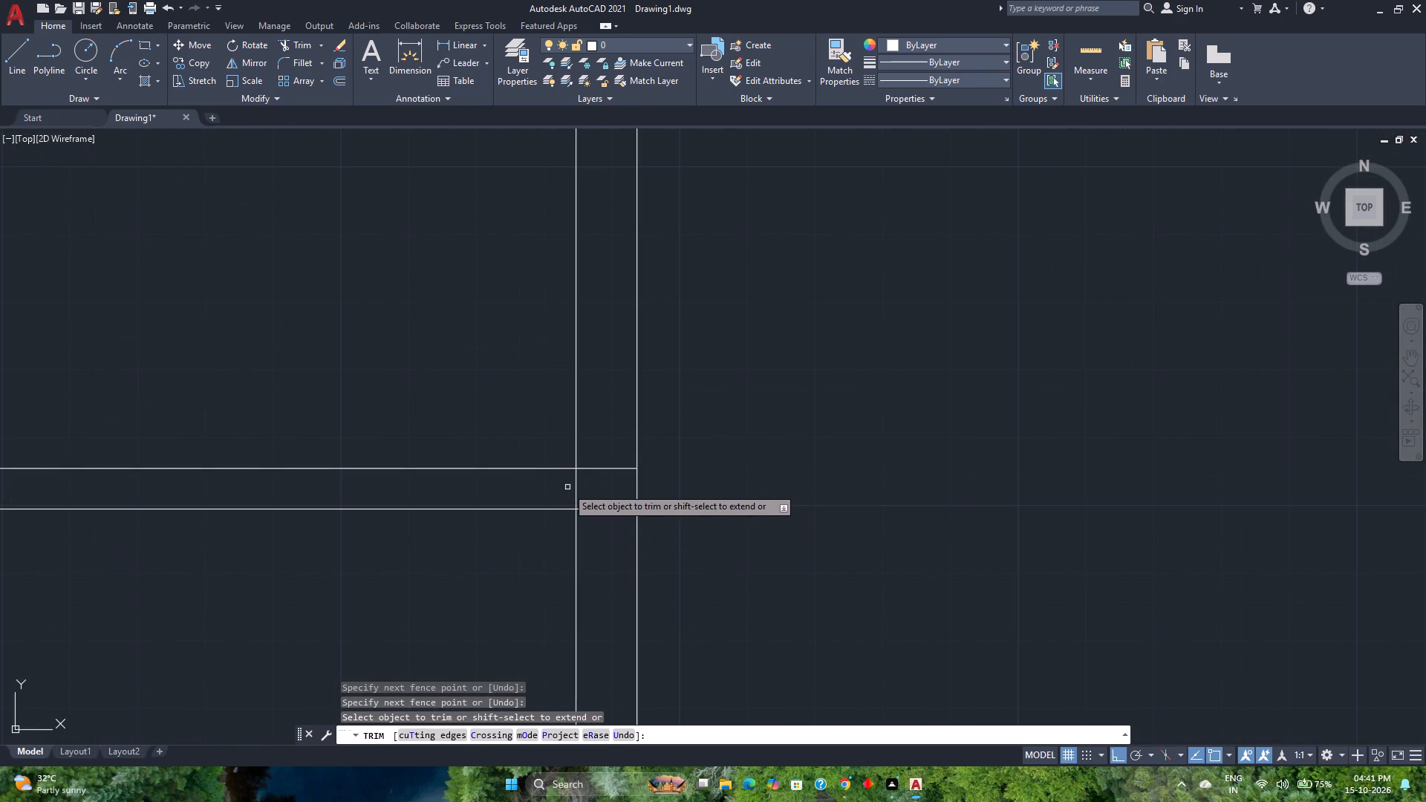
pyautogui.moveTo(567, 487); pyautogui.dragTo(616, 538)
# Trim away the single vertical line between the middle partition and the short horizontal partition below it.
pyautogui.scroll(-4, 616, 535)
pyautogui.scroll(-1, 468, 570)
pyautogui.moveTo(468, 570); pyautogui.dragTo(507, 542, button='middle')
pyautogui.click(514, 549)
pyautogui.click(423, 556)
pyautogui.scroll(3, 498, 513)
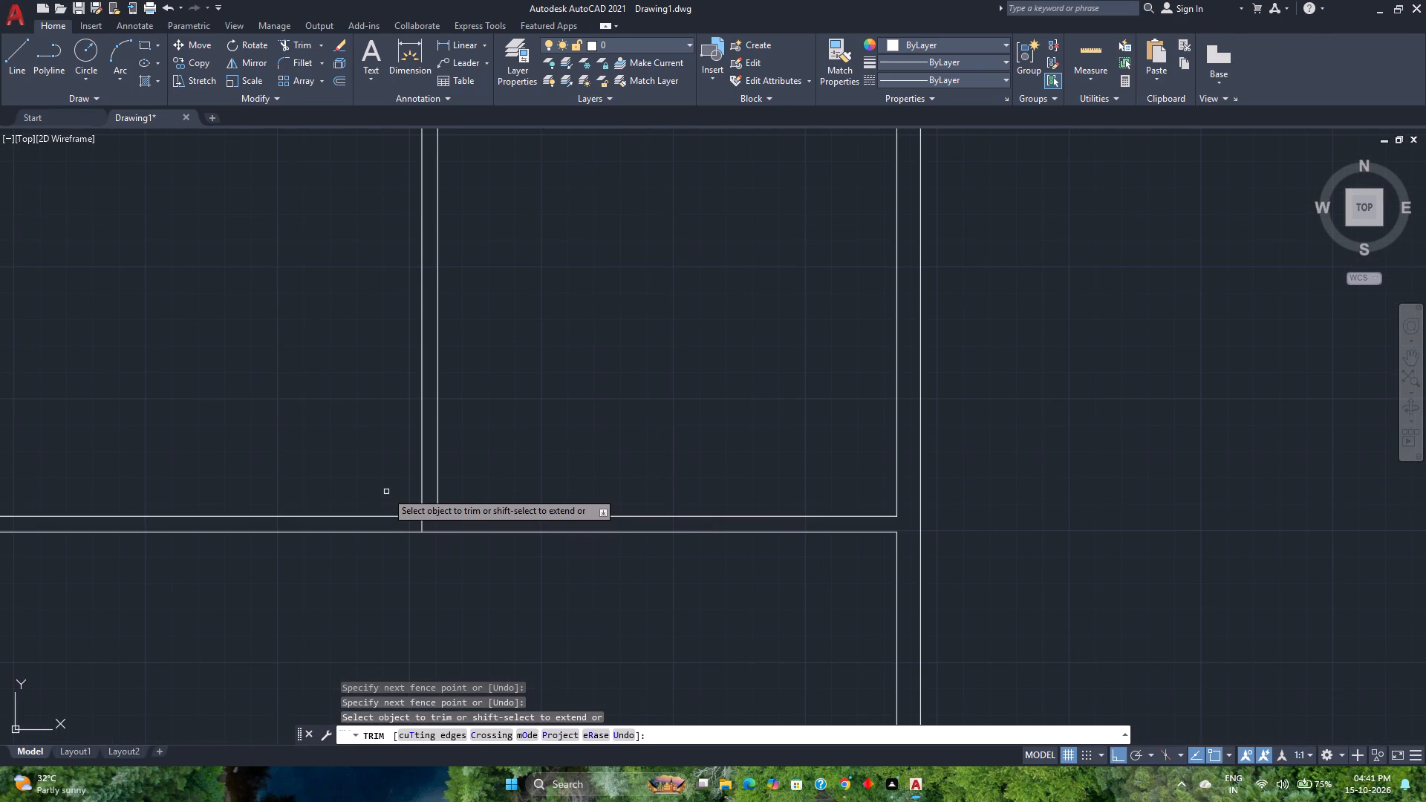
# Trim the overlapping inner lines at the top-left corner of the third plan's outer walls.
pyautogui.scroll(-1, 387, 491)
pyautogui.scroll(-1, 484, 436)
pyautogui.moveTo(486, 436); pyautogui.dragTo(488, 575, button='middle')
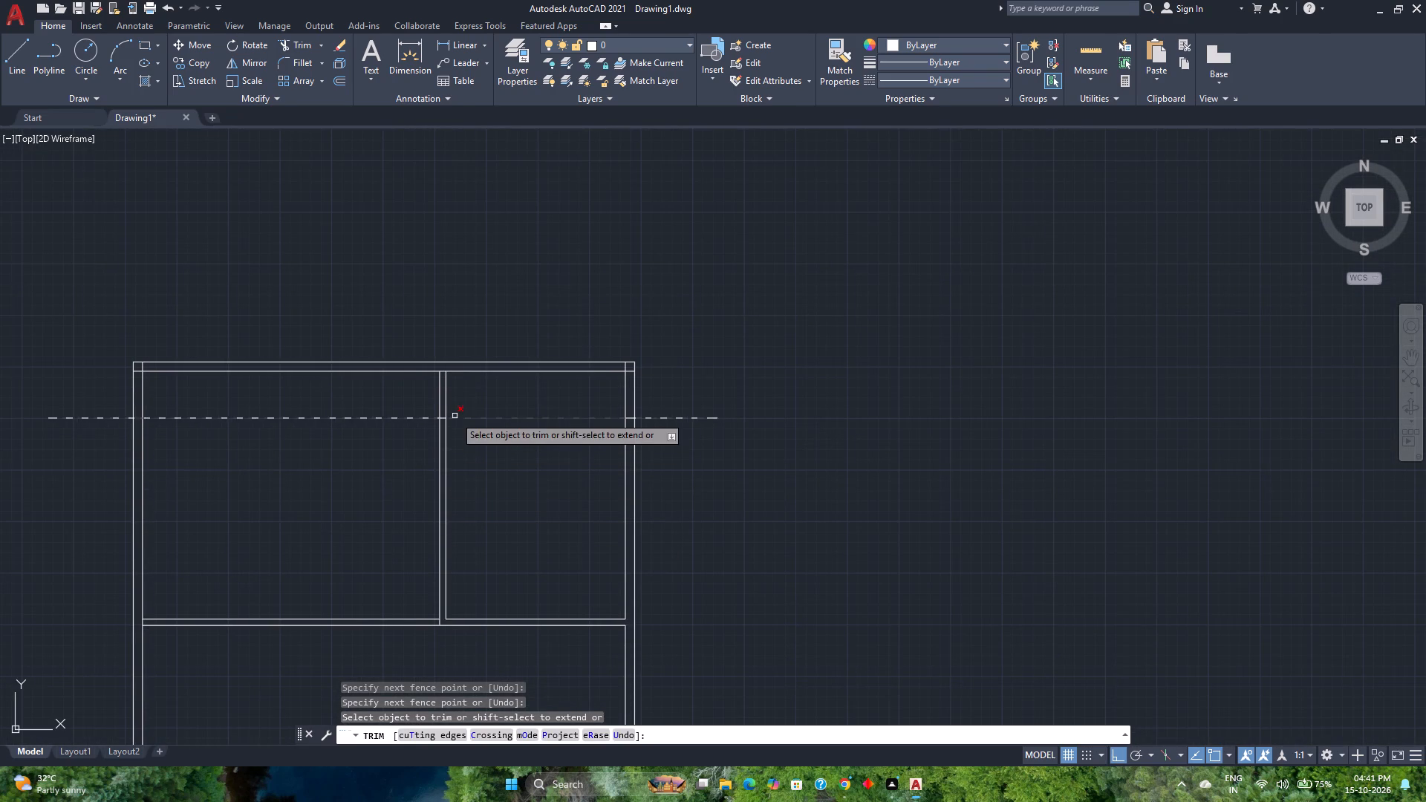
pyautogui.scroll(3, 118, 390)
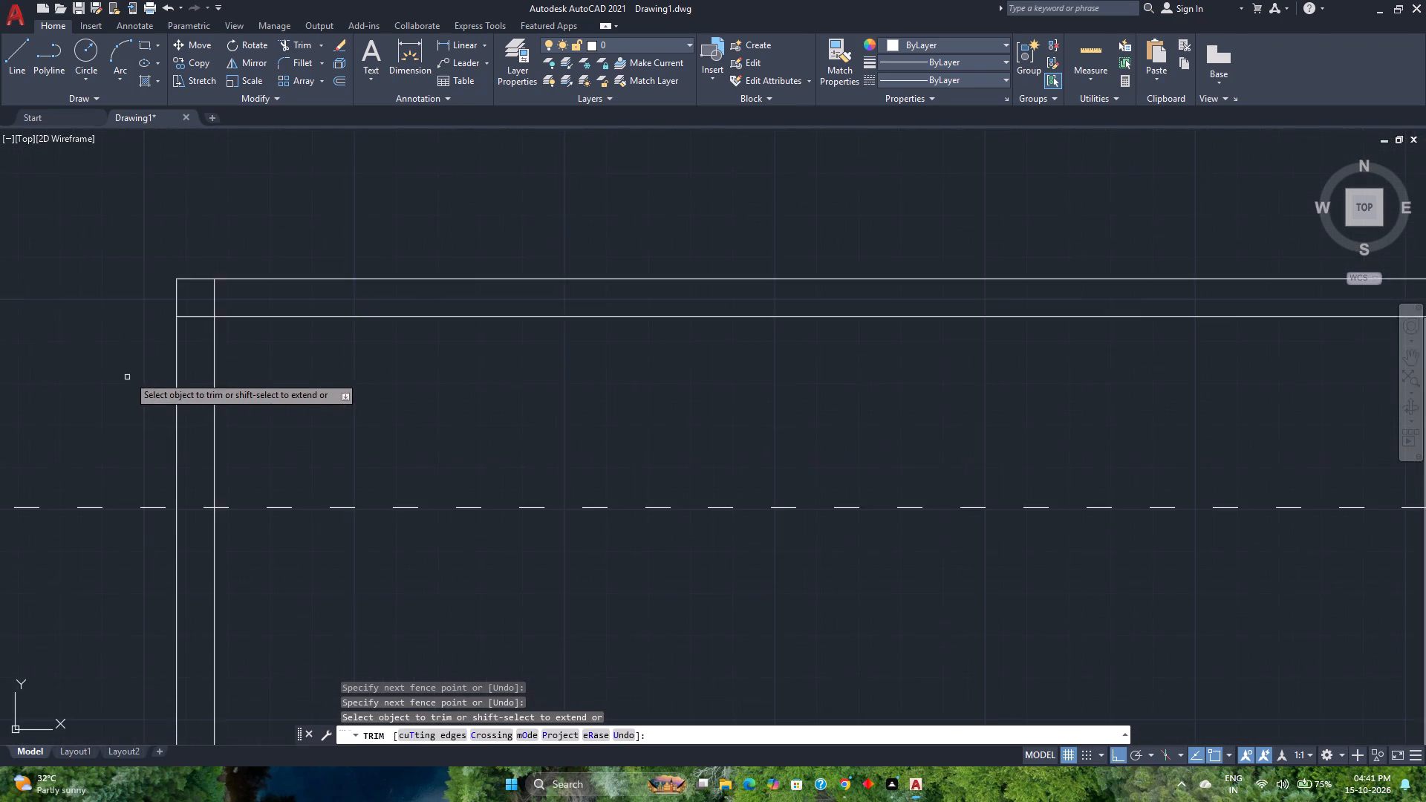
pyautogui.scroll(3, 159, 359)
pyautogui.moveTo(276, 313); pyautogui.dragTo(258, 442, button='middle')
pyautogui.moveTo(279, 342); pyautogui.dragTo(413, 244)
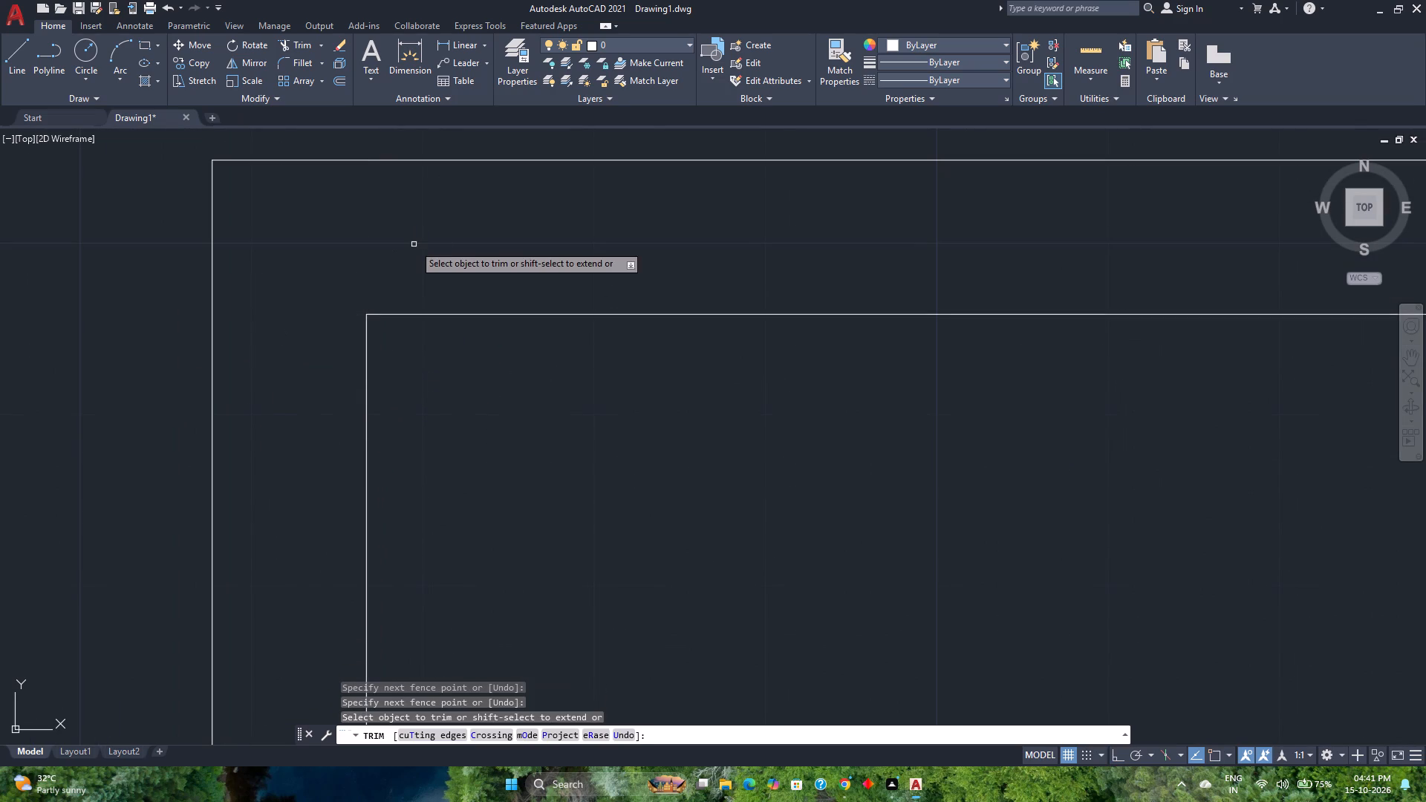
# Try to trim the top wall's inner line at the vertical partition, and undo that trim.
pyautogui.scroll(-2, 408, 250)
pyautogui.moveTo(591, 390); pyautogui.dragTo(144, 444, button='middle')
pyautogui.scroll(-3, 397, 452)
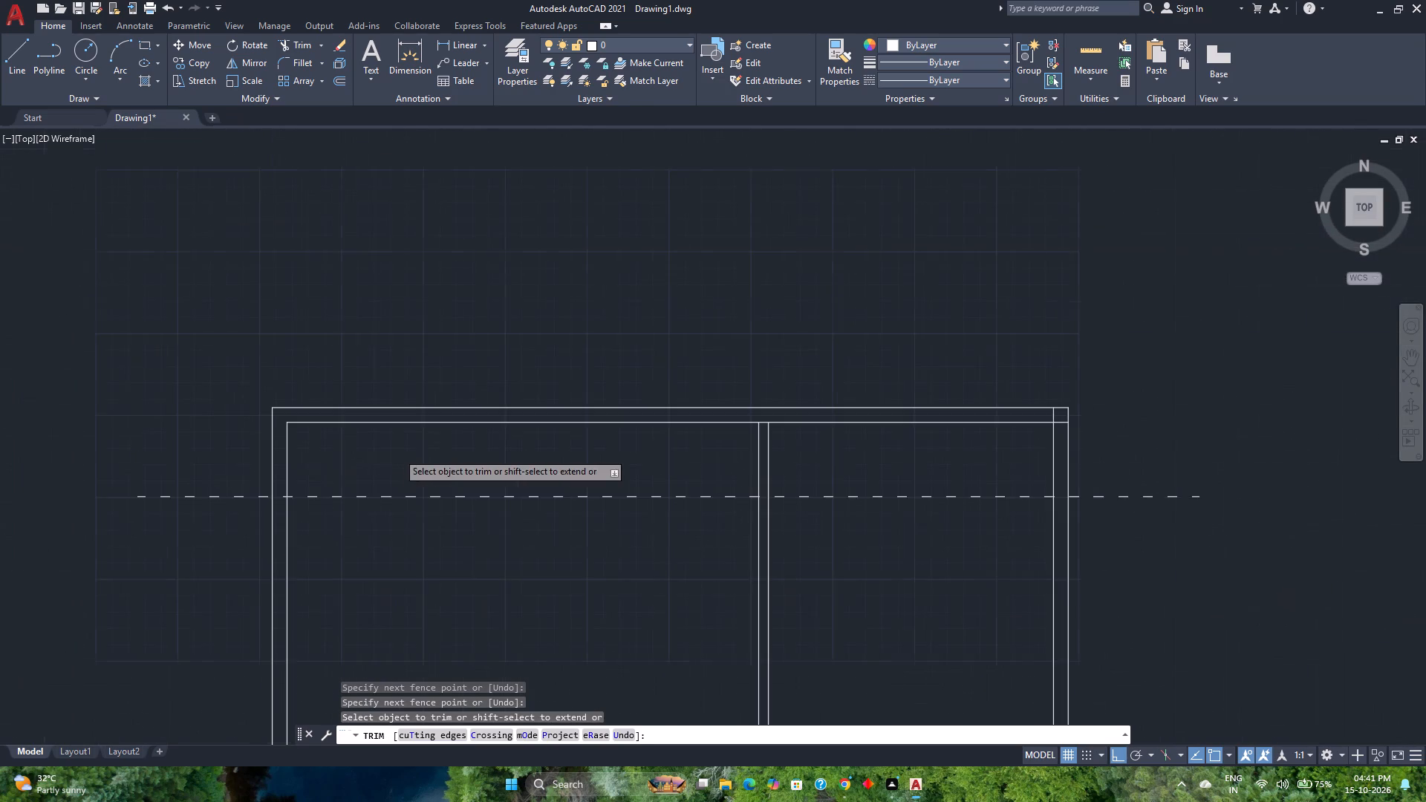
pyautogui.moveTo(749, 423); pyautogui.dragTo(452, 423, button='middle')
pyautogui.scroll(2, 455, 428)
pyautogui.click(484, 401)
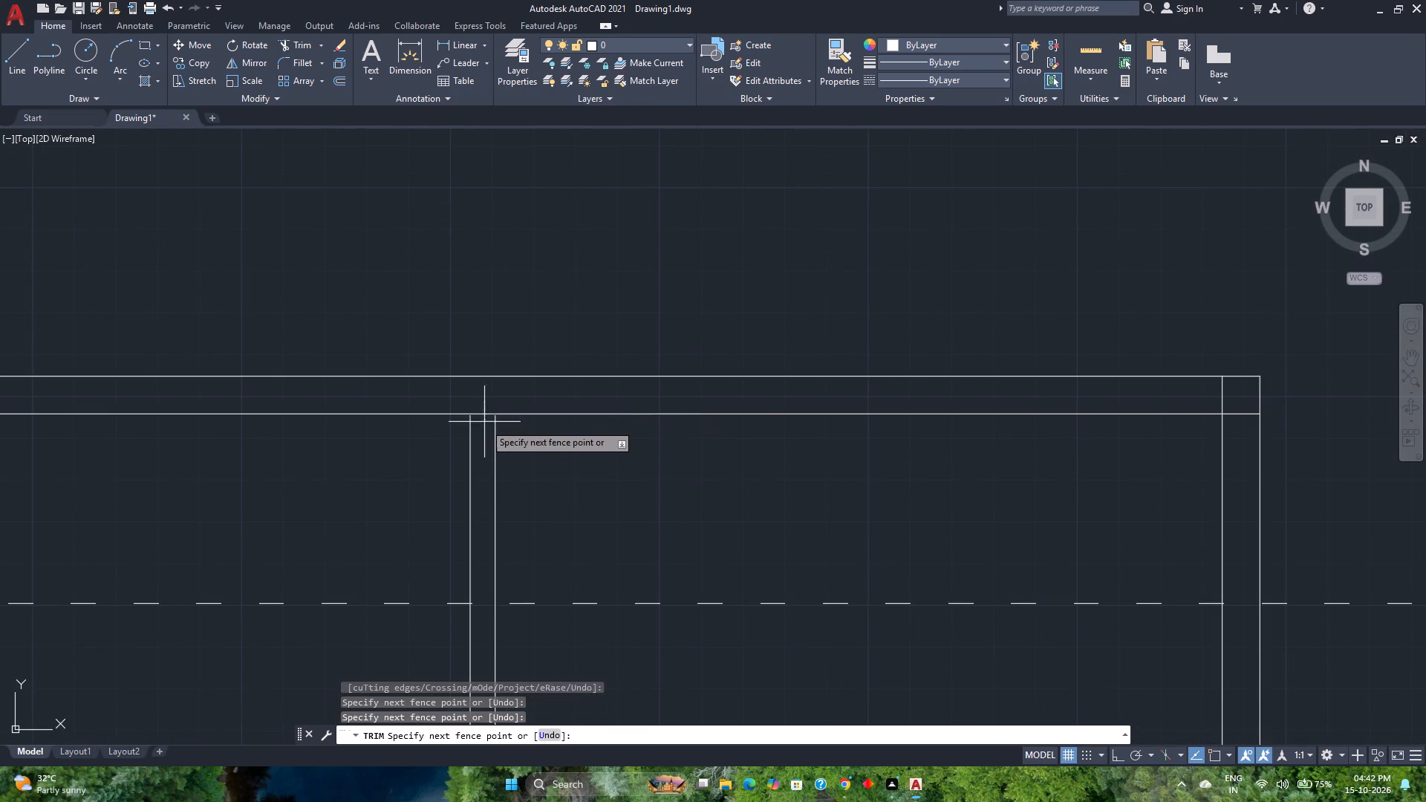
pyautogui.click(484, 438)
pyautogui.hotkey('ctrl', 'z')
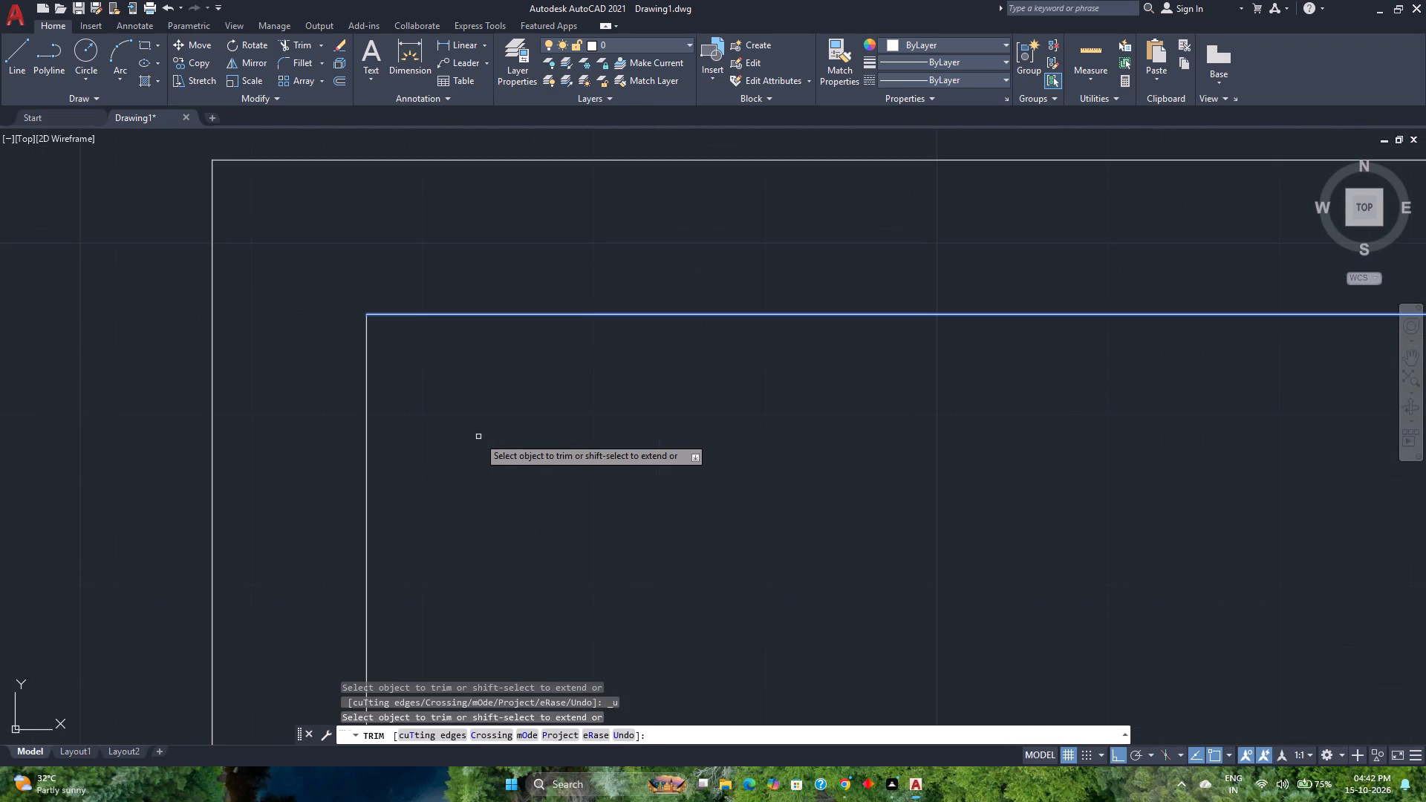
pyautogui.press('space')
# Extend both lines of the vertical partition up to the inner line of the third plan's top wall.
pyautogui.scroll(-3, 478, 437)
pyautogui.moveTo(676, 471); pyautogui.dragTo(123, 458, button='middle')
pyautogui.scroll(-1, 120, 452)
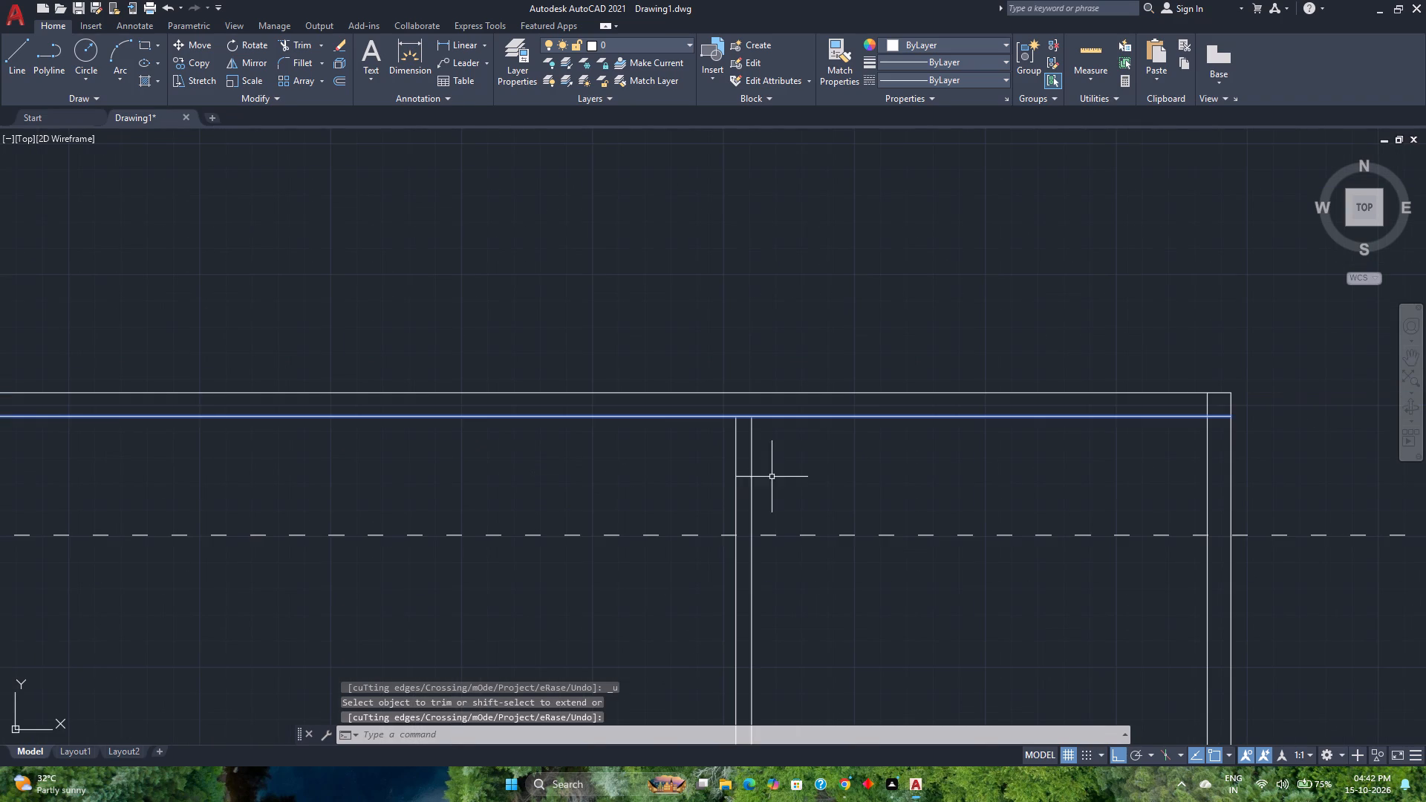
pyautogui.scroll(5, 739, 437)
pyautogui.moveTo(740, 433); pyautogui.dragTo(676, 491, button='middle')
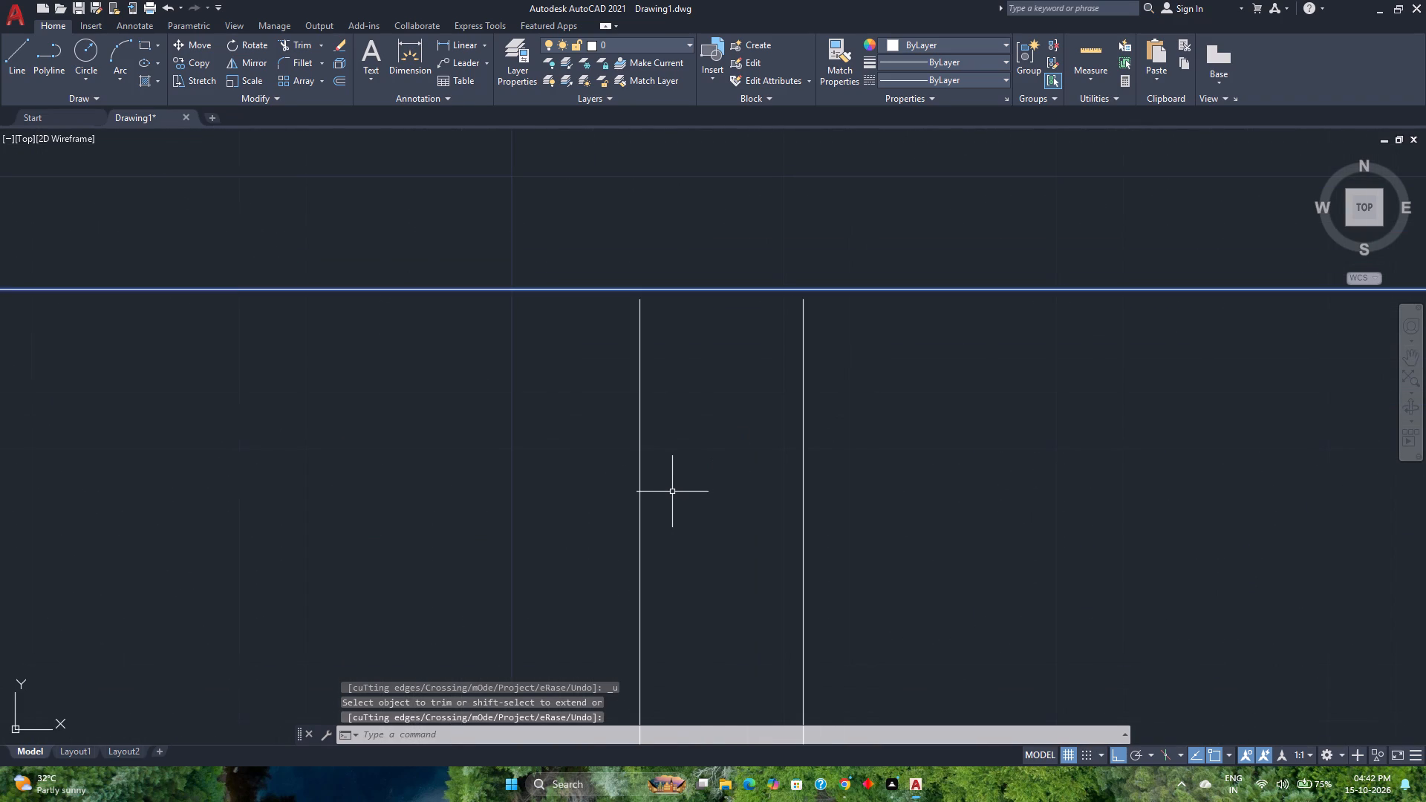
pyautogui.press('Escape')
pyautogui.write('ex')
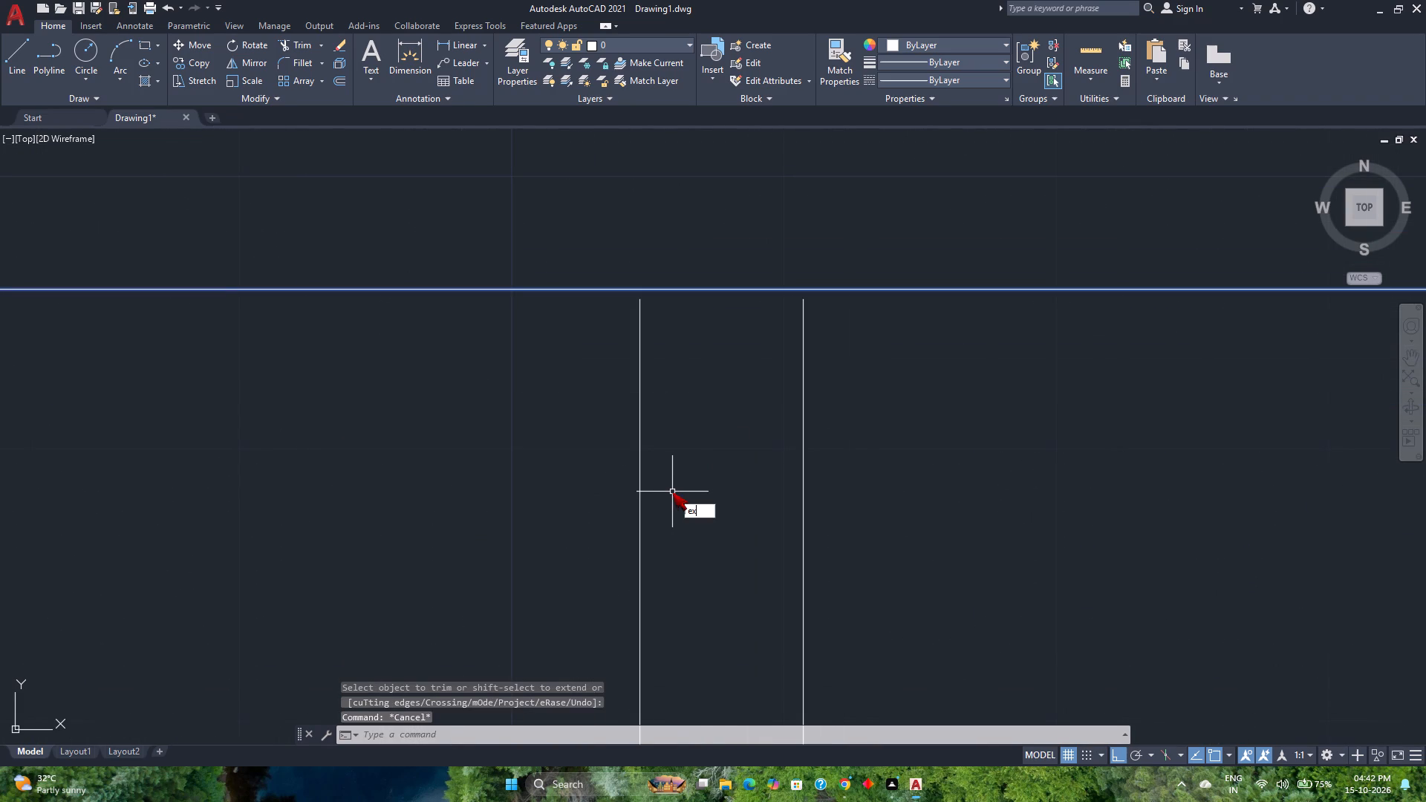
pyautogui.press('Return')
pyautogui.click(913, 460)
pyautogui.click(461, 486)
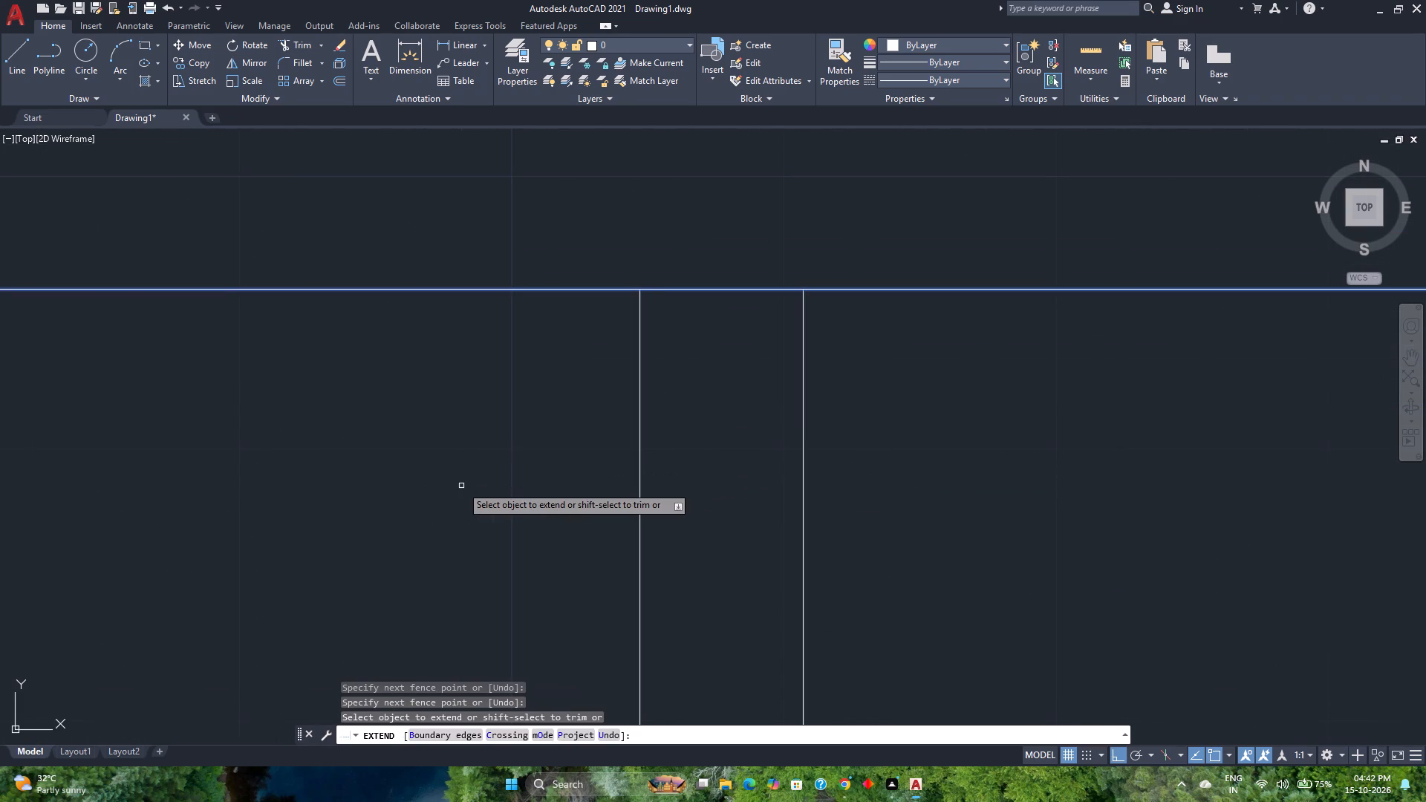
pyautogui.press('Escape')
# Trim the top wall's inner line between the two lines of the vertical partition.
pyautogui.write('tr')
pyautogui.press('Return')
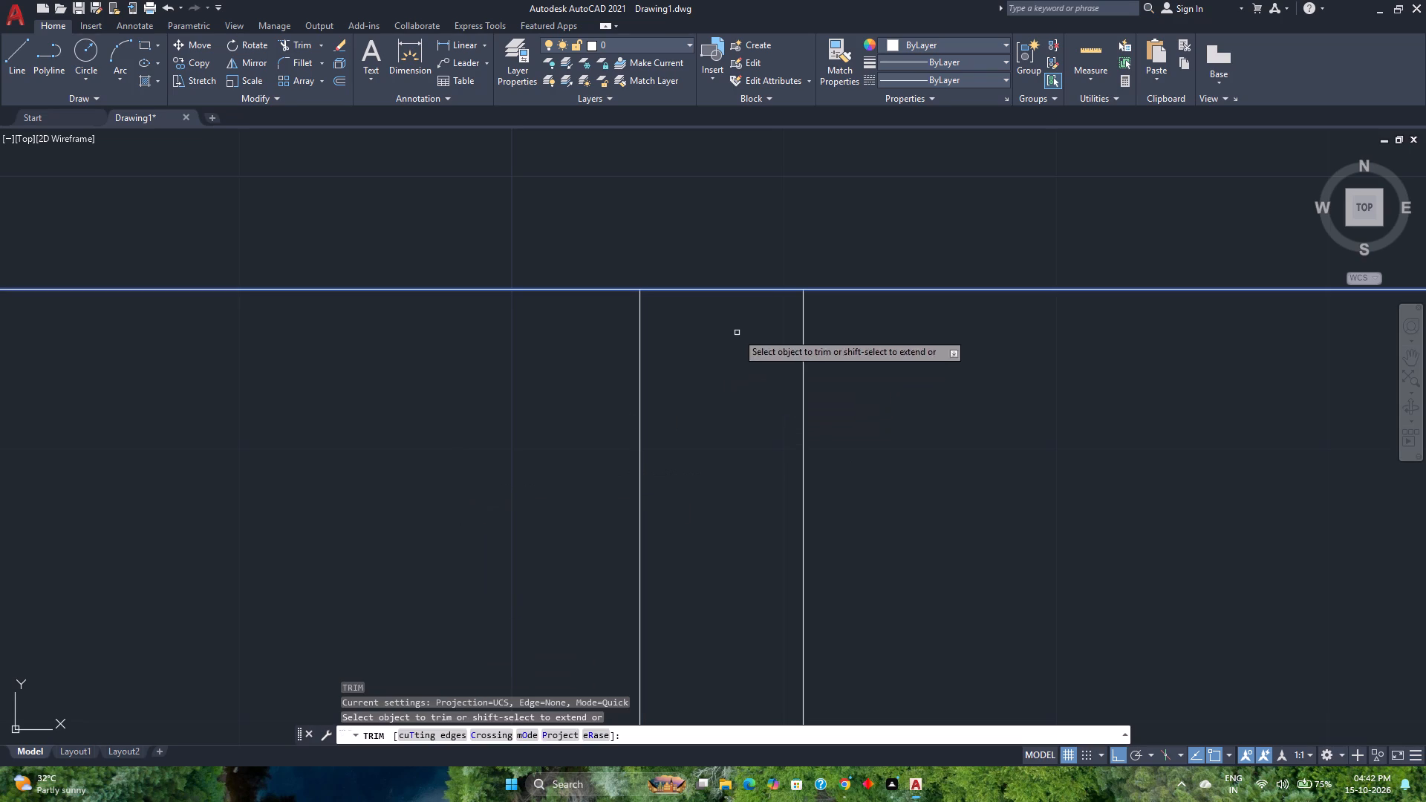
pyautogui.click(701, 272)
pyautogui.moveTo(703, 354); pyautogui.dragTo(704, 368)
# Trim the overlapping inner lines at the top-right corner of the third plan's outer walls.
pyautogui.scroll(-8, 704, 368)
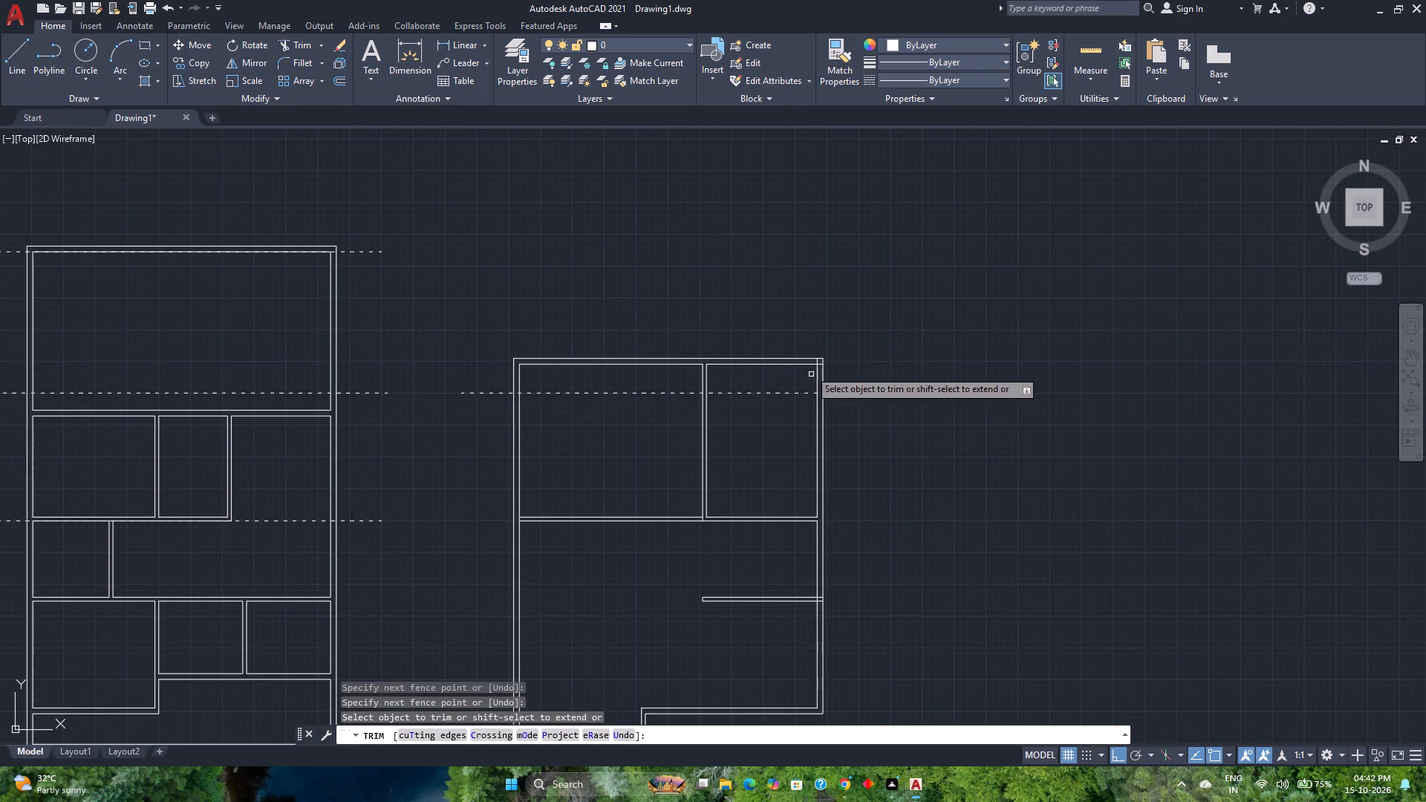
pyautogui.scroll(3, 797, 342)
pyautogui.scroll(3, 881, 445)
pyautogui.moveTo(858, 381); pyautogui.dragTo(910, 454)
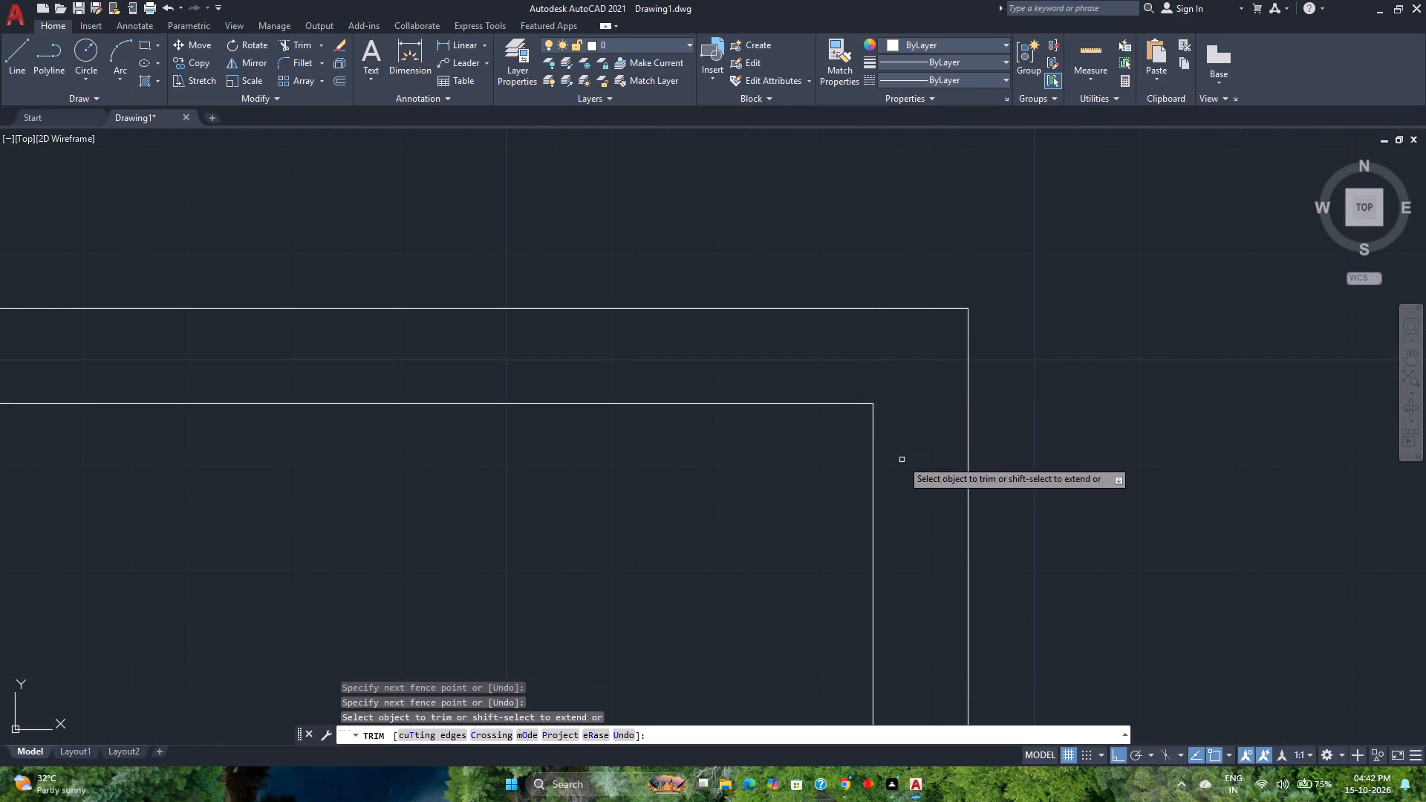
# Trim the overlapping lines where the short lower horizontal partition meets the third plan's right outer wall.
pyautogui.scroll(-5, 896, 450)
pyautogui.moveTo(768, 527); pyautogui.dragTo(670, 410, button='middle')
pyautogui.middleClick(670, 410)
pyautogui.scroll(-3, 655, 393)
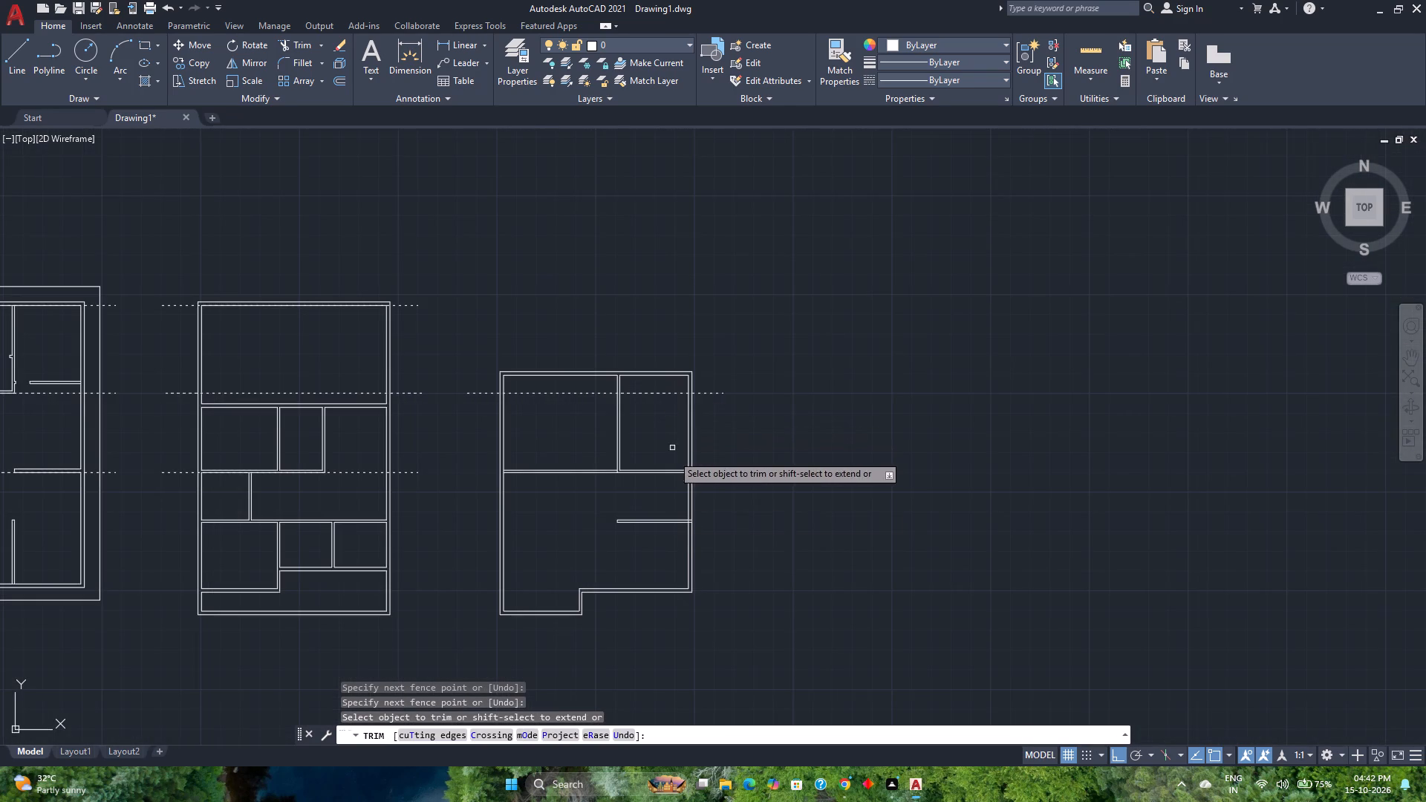
pyautogui.scroll(5, 675, 526)
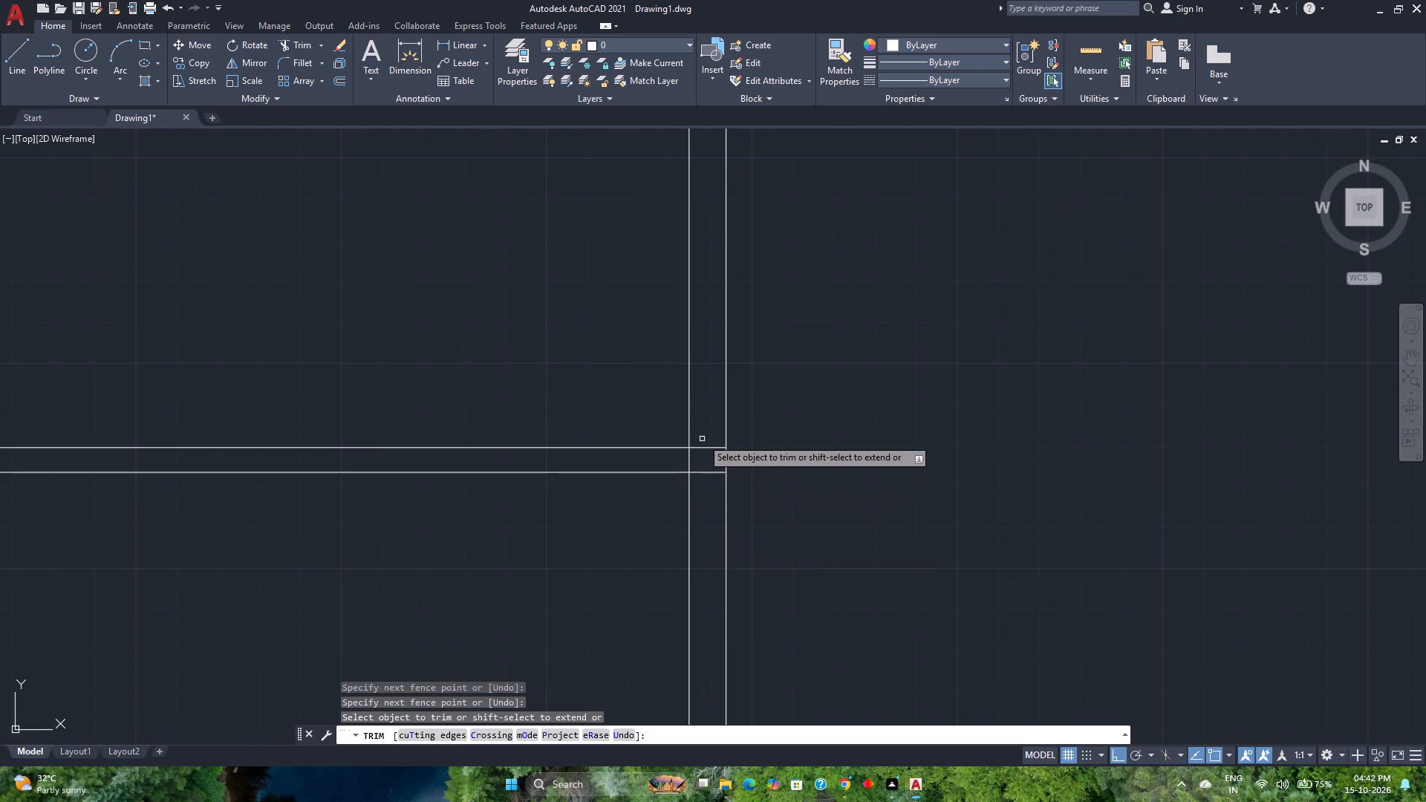
pyautogui.moveTo(707, 432); pyautogui.dragTo(712, 495)
pyautogui.press('space')
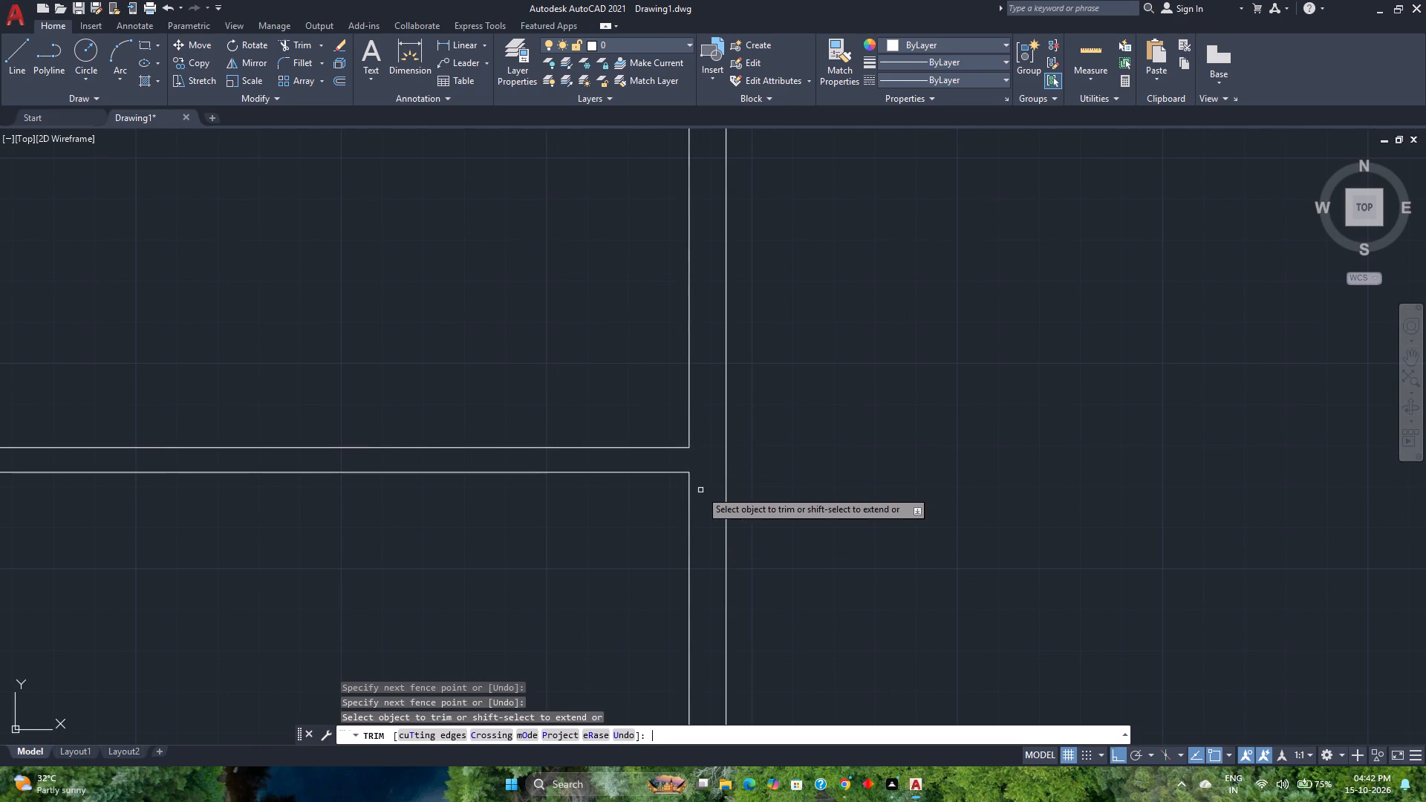
# Delete the dashed reference line crossing the upper rooms of the third plan.
pyautogui.scroll(-4, 702, 460)
pyautogui.moveTo(605, 529); pyautogui.dragTo(721, 494, button='middle')
pyautogui.scroll(-2, 515, 451)
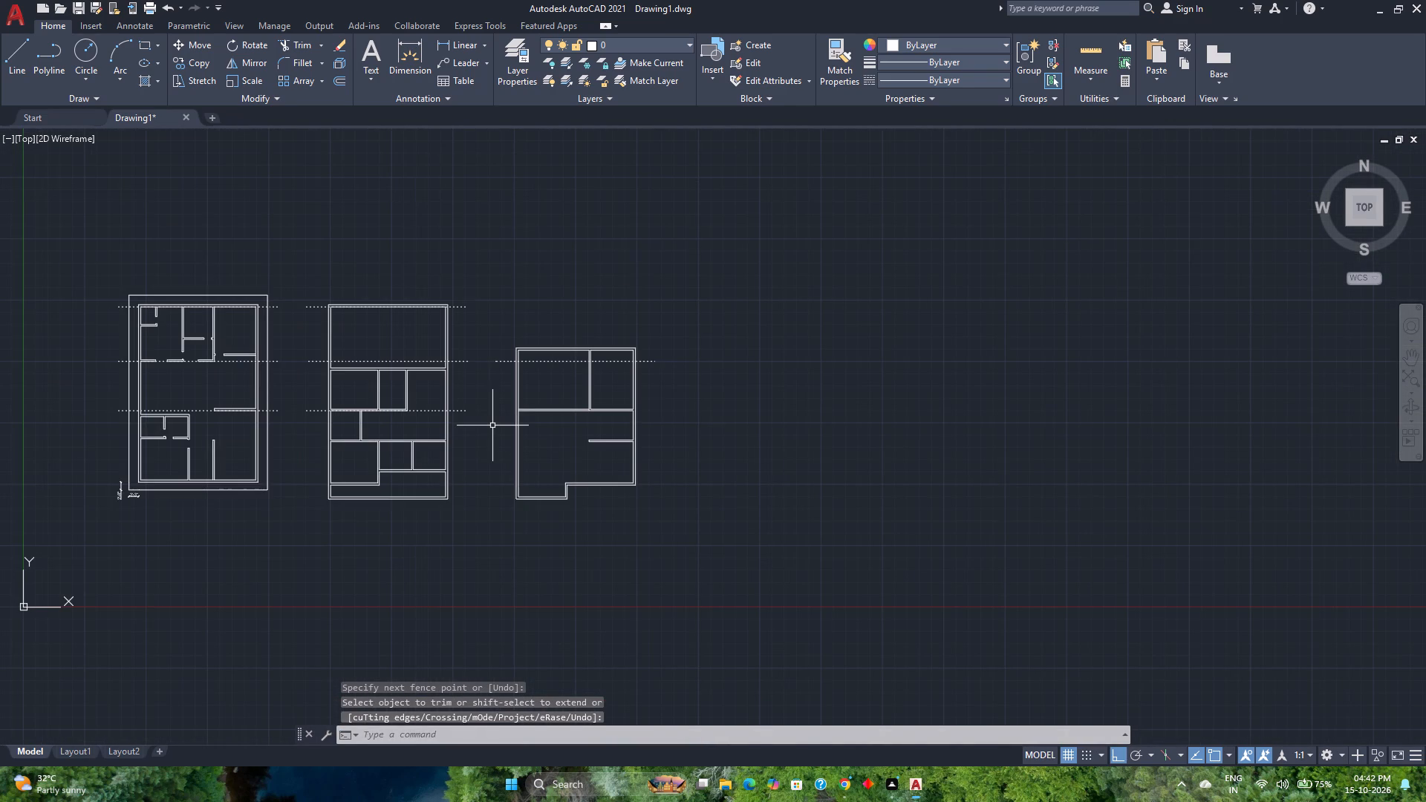
pyautogui.moveTo(492, 426); pyautogui.dragTo(512, 419, button='middle')
pyautogui.middleClick(512, 419)
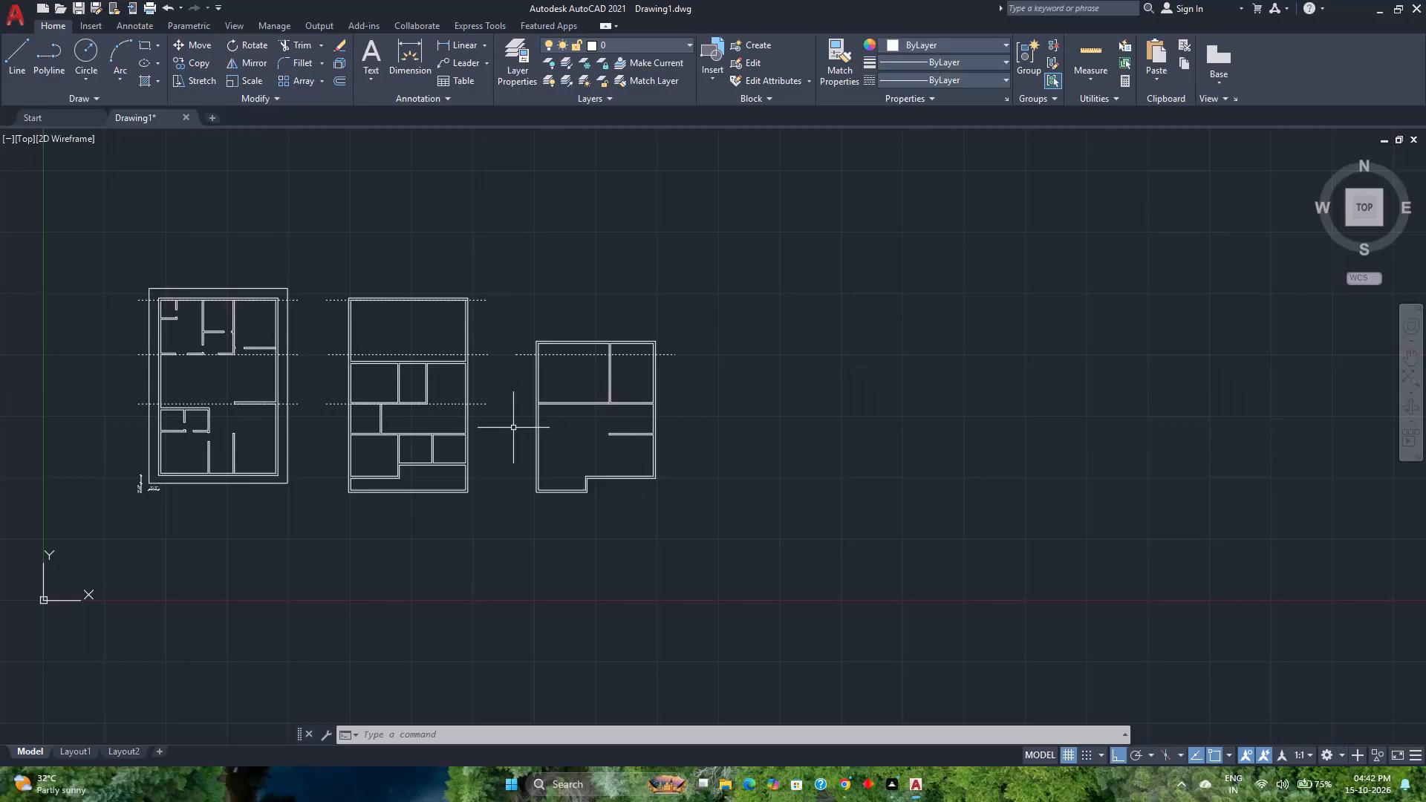
pyautogui.click(523, 375)
pyautogui.click(508, 345)
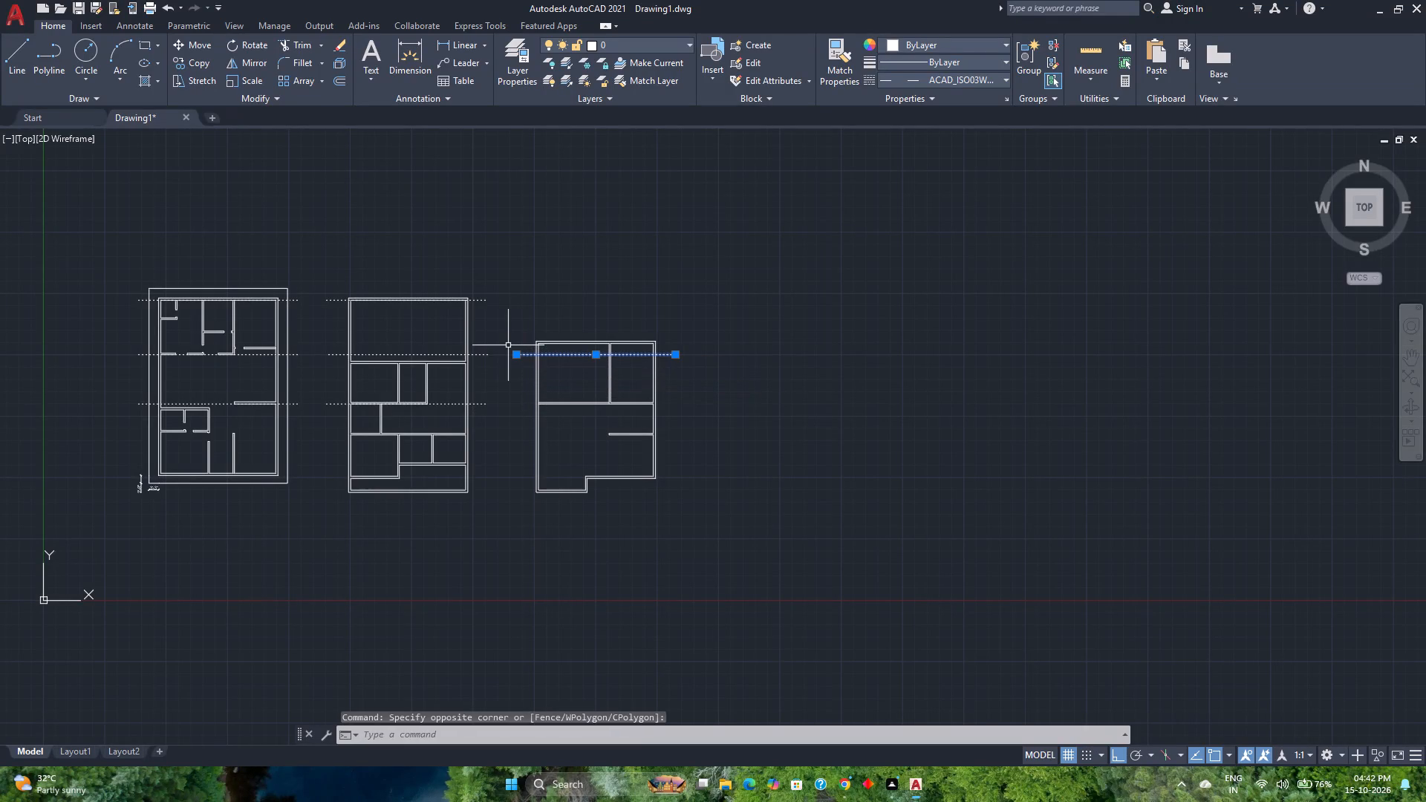
pyautogui.press('Delete')
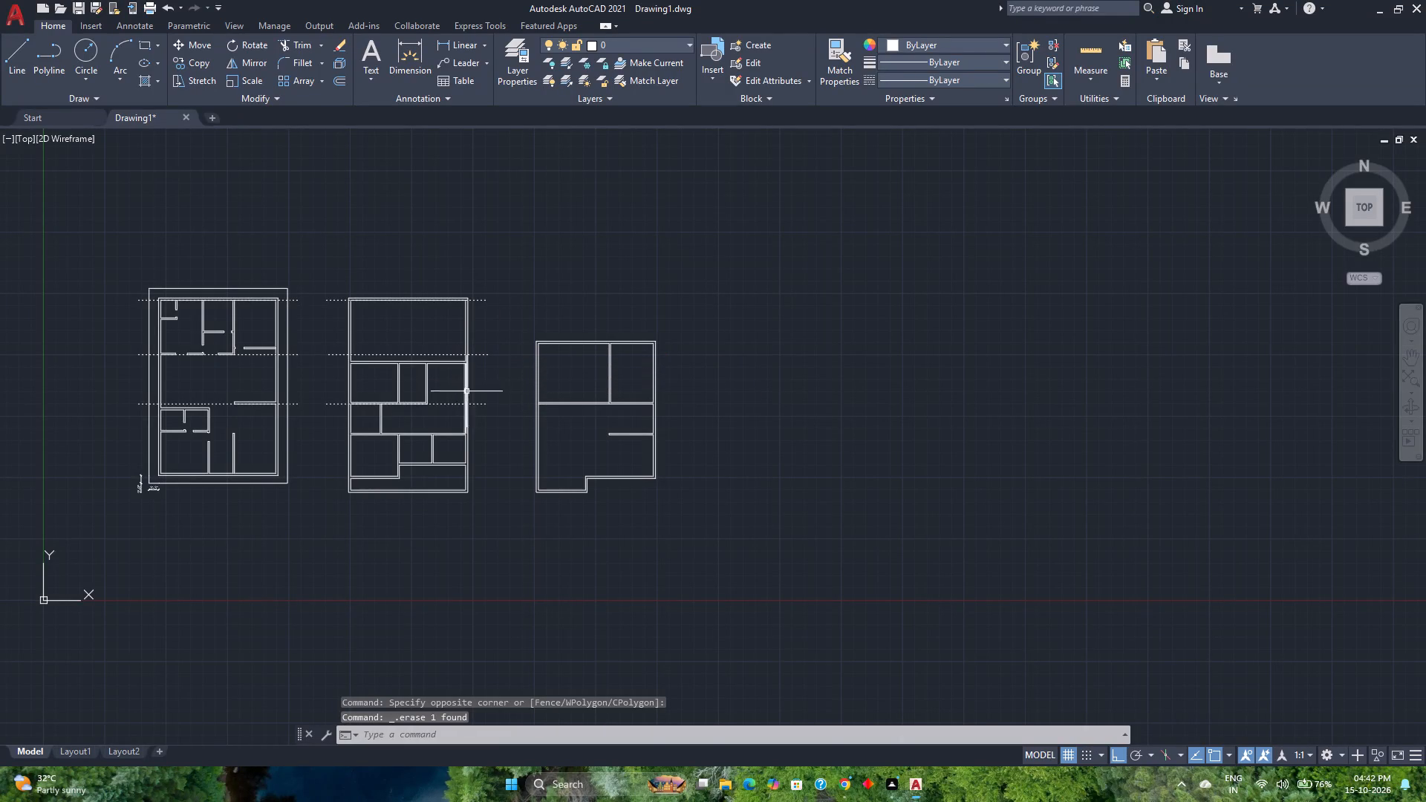
# Copy the second plan's two middle dashed reference lines horizontally across to the same heights on the third plan.
pyautogui.click(504, 414)
pyautogui.click(486, 335)
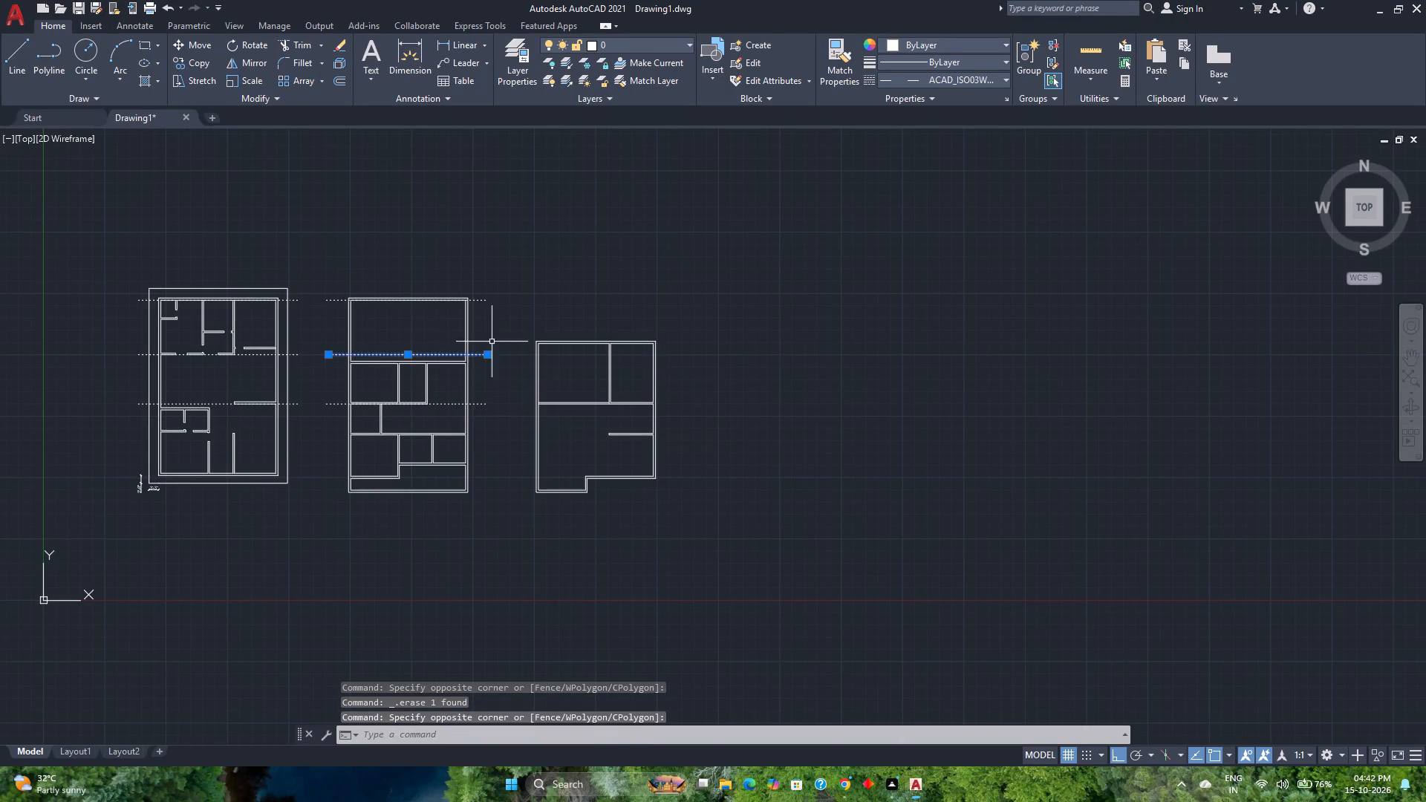
pyautogui.click(493, 415)
pyautogui.click(478, 381)
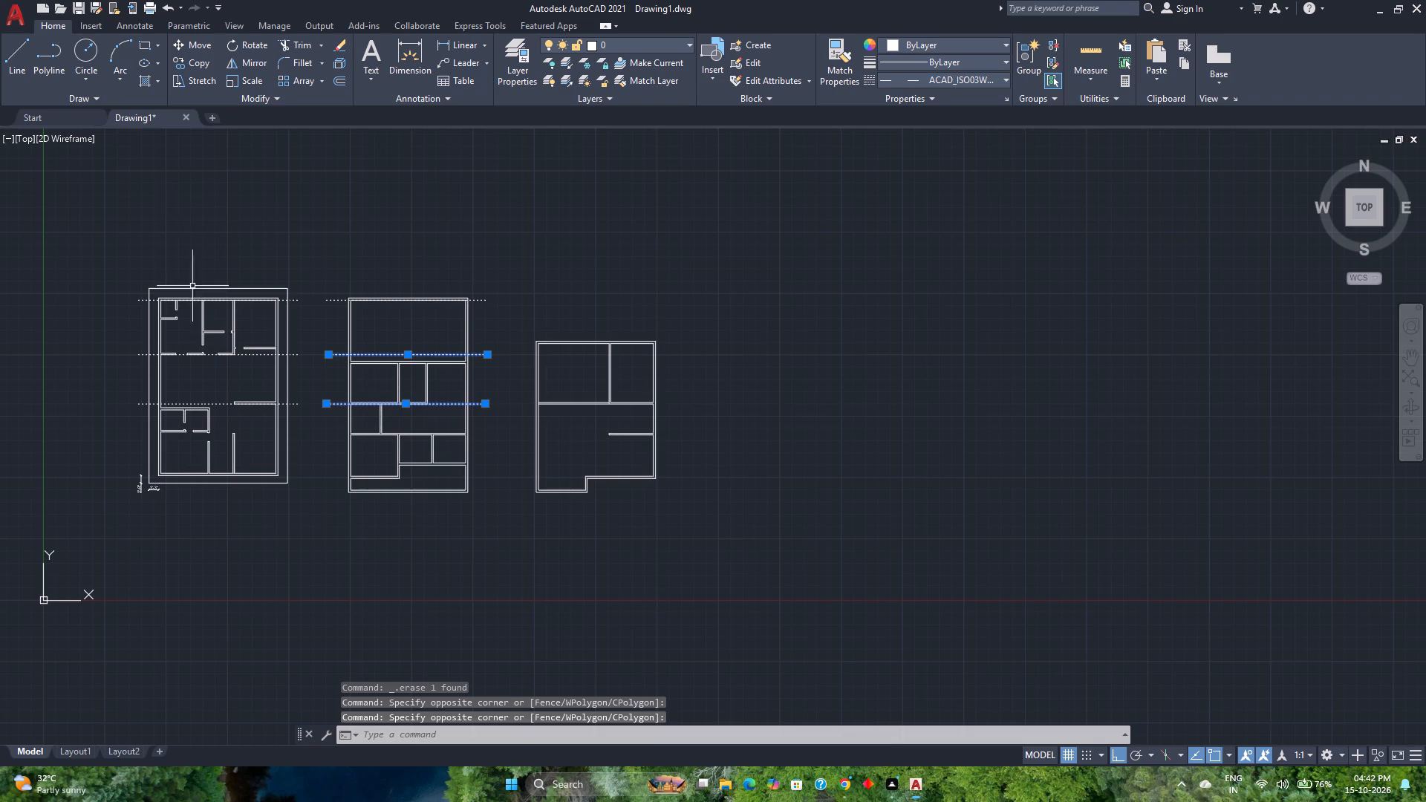
pyautogui.click(190, 60)
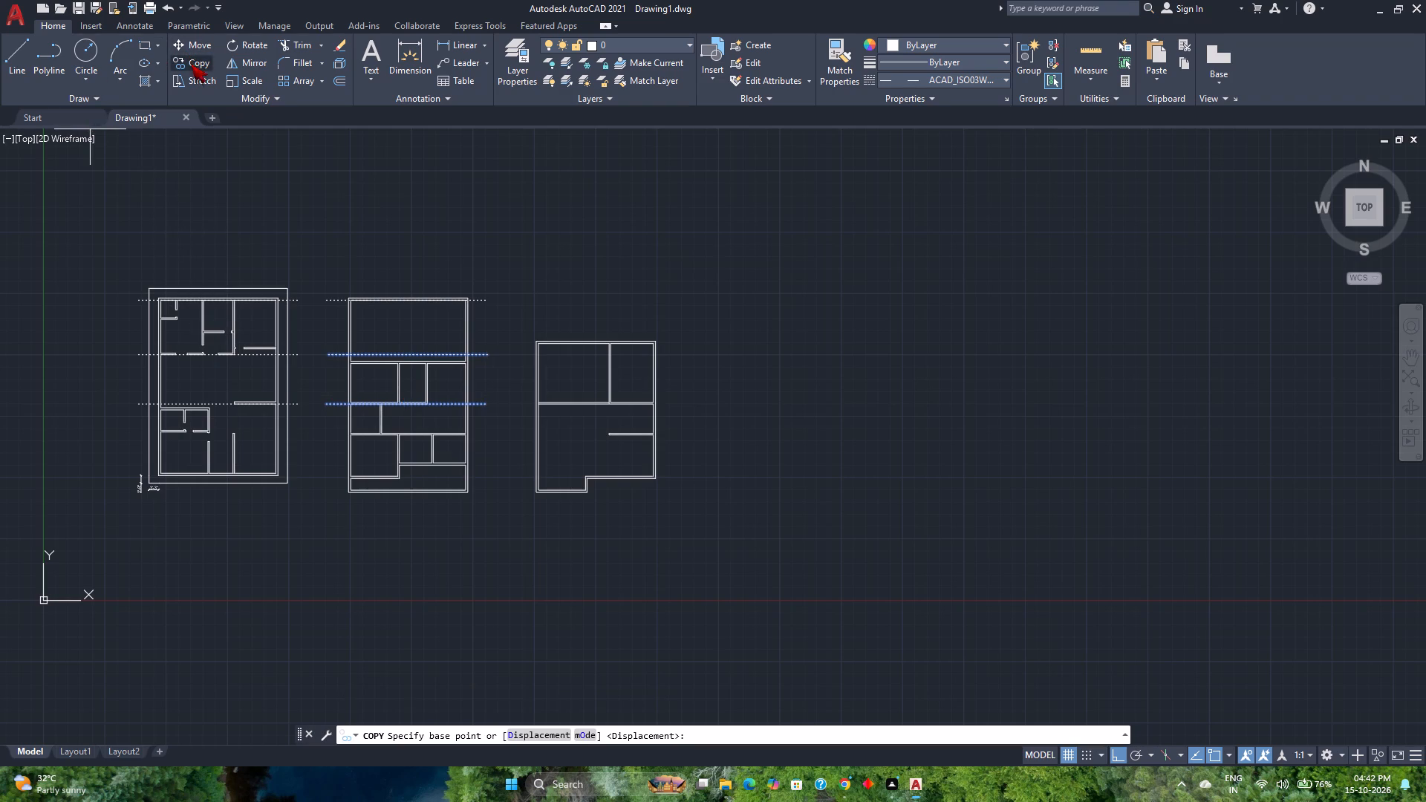
pyautogui.scroll(3, 348, 413)
pyautogui.moveTo(348, 413); pyautogui.dragTo(328, 437, button='middle')
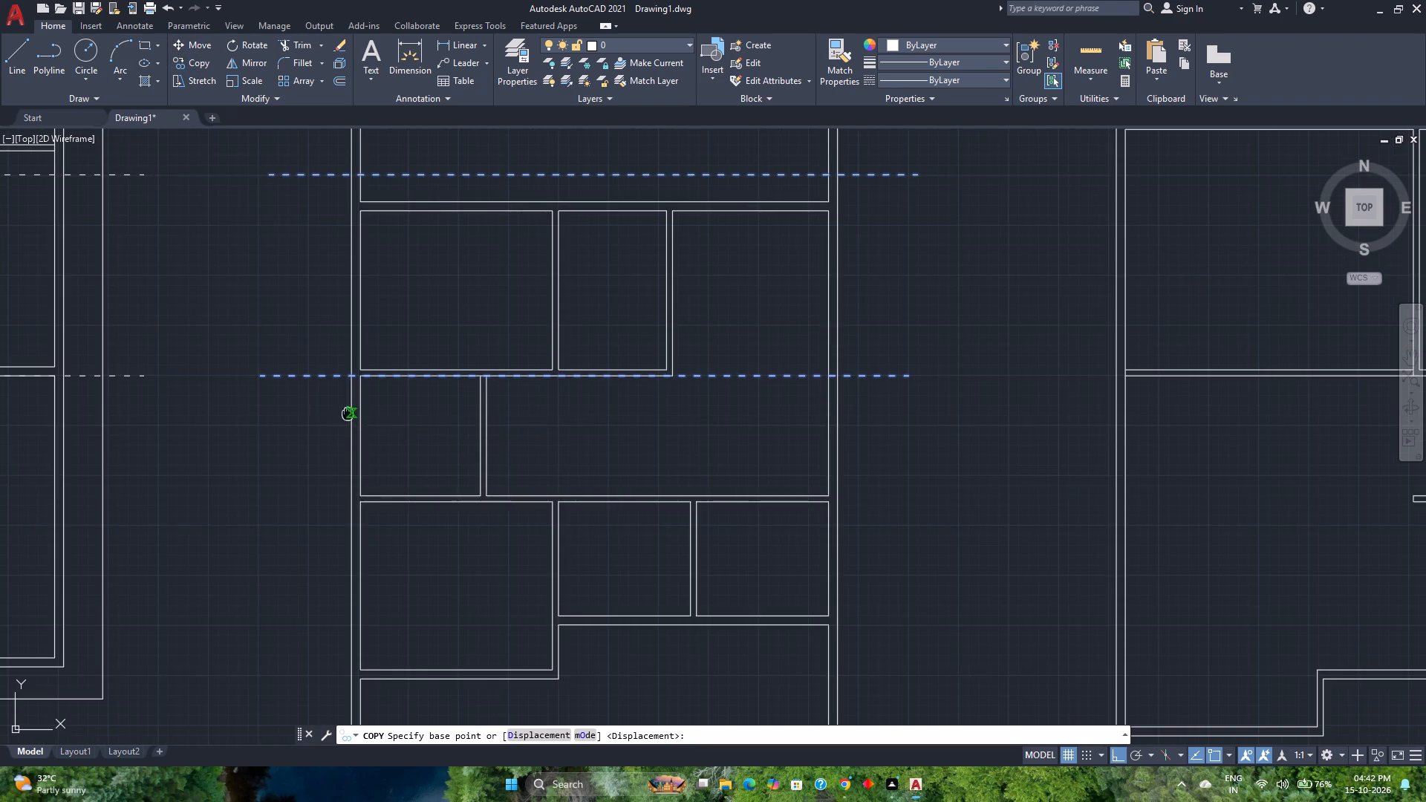
pyautogui.moveTo(328, 437); pyautogui.dragTo(267, 489, button='middle')
pyautogui.middleClick(267, 489)
pyautogui.click(747, 456)
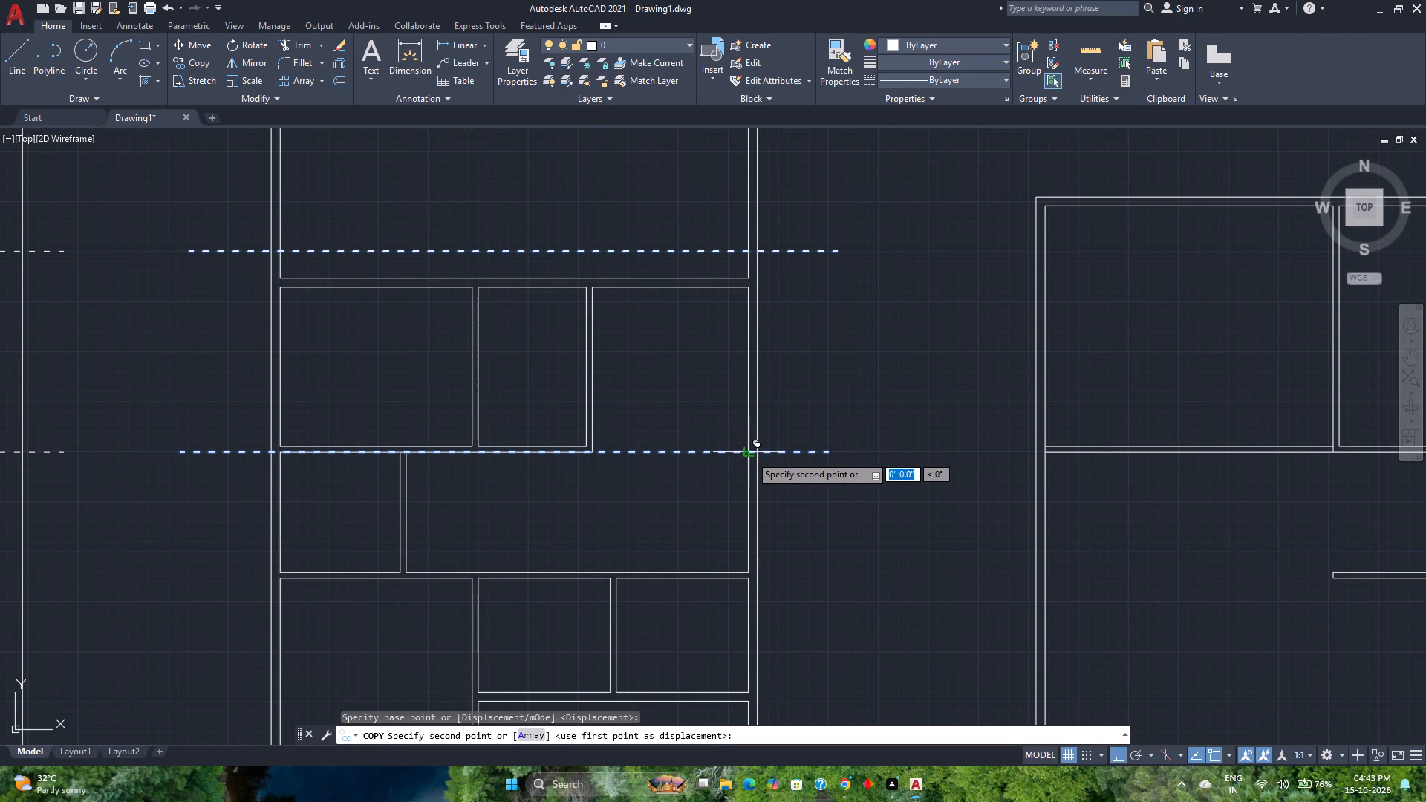
pyautogui.scroll(-1, 750, 455)
pyautogui.moveTo(750, 455); pyautogui.dragTo(658, 471, button='middle')
pyautogui.scroll(3, 1138, 476)
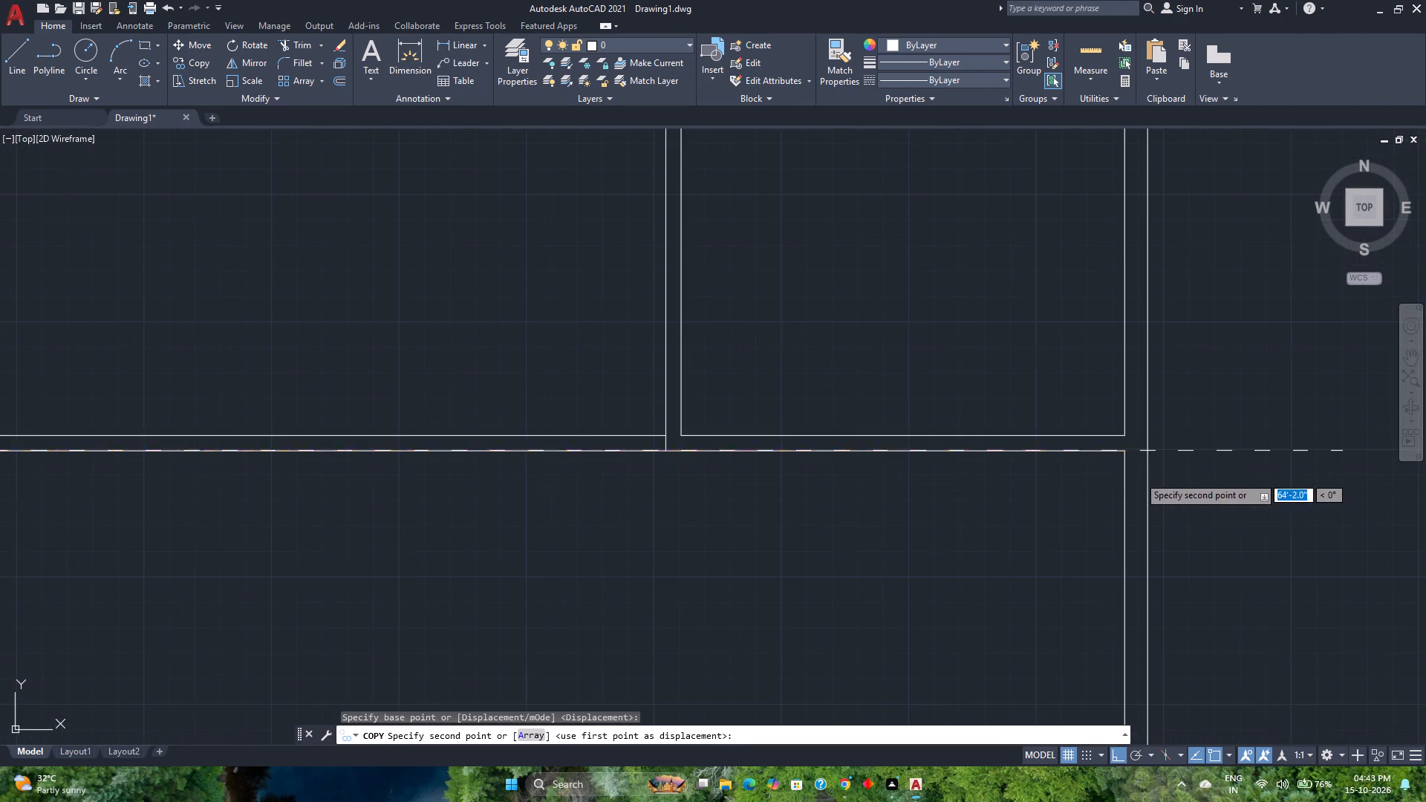
pyautogui.click(1121, 454)
pyautogui.scroll(-4, 914, 559)
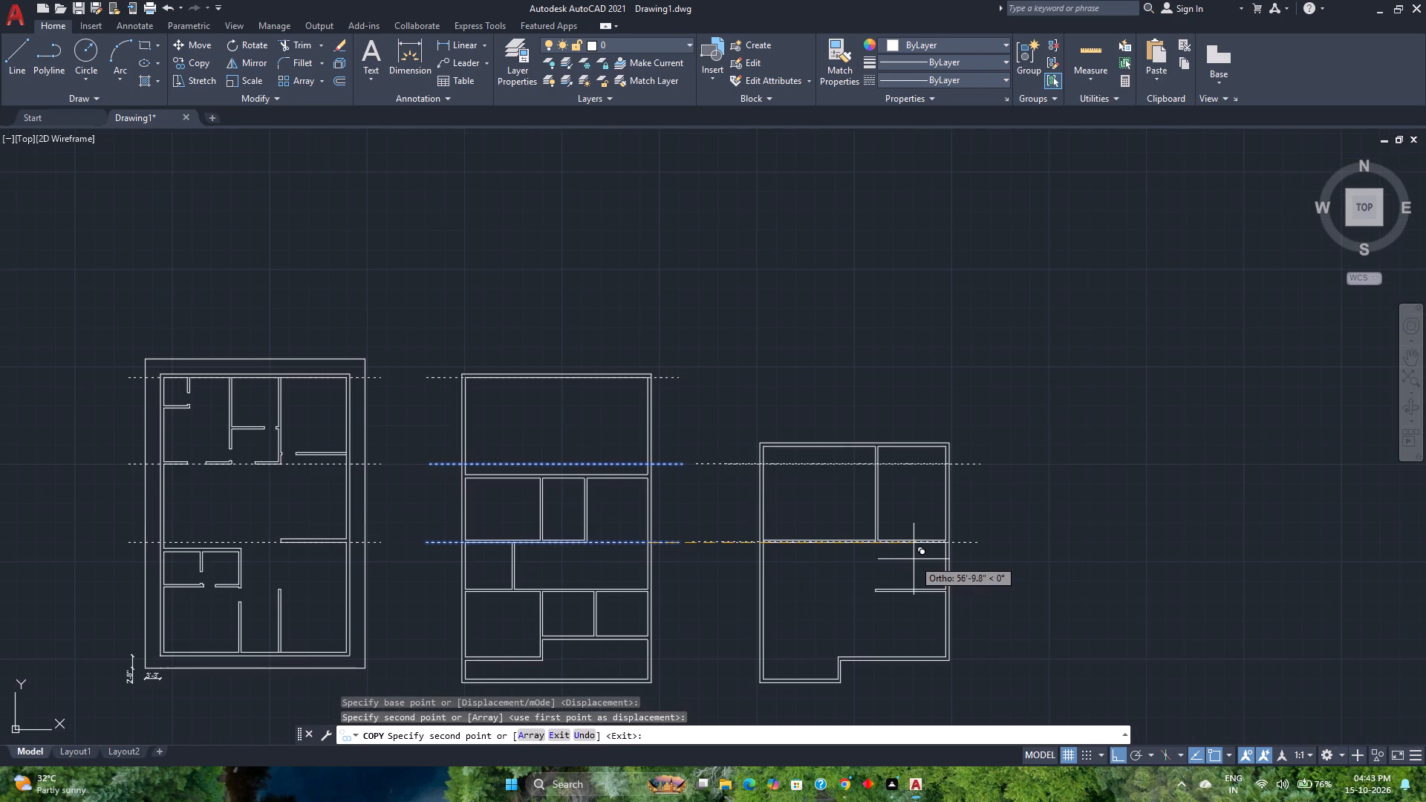
pyautogui.press('Escape')
# Copy the first plan's lower dashed reference line down to the inner line of its bottom outer wall.
pyautogui.moveTo(882, 576); pyautogui.dragTo(845, 538, button='middle')
pyautogui.middleClick(843, 534)
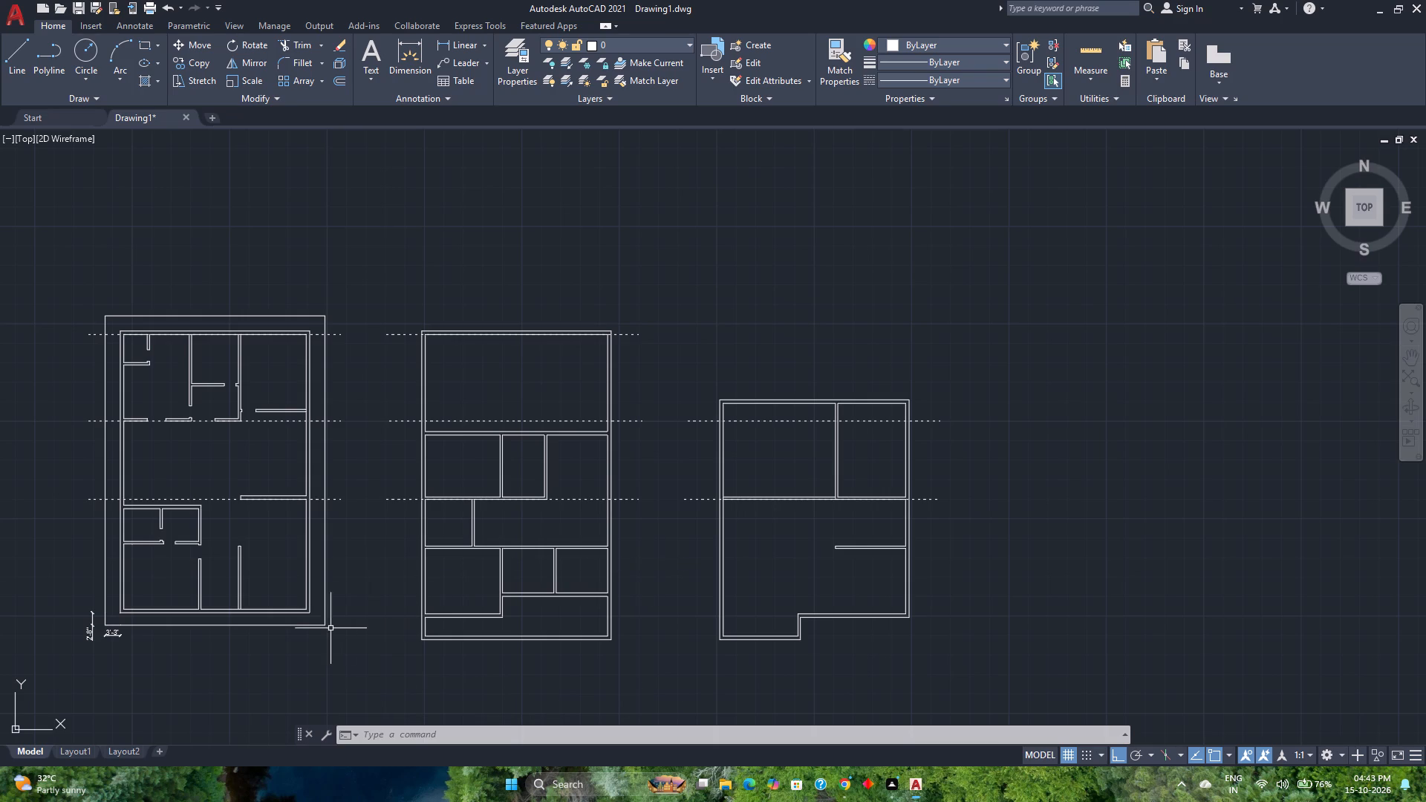
pyautogui.scroll(2, 328, 628)
pyautogui.scroll(-1, 328, 628)
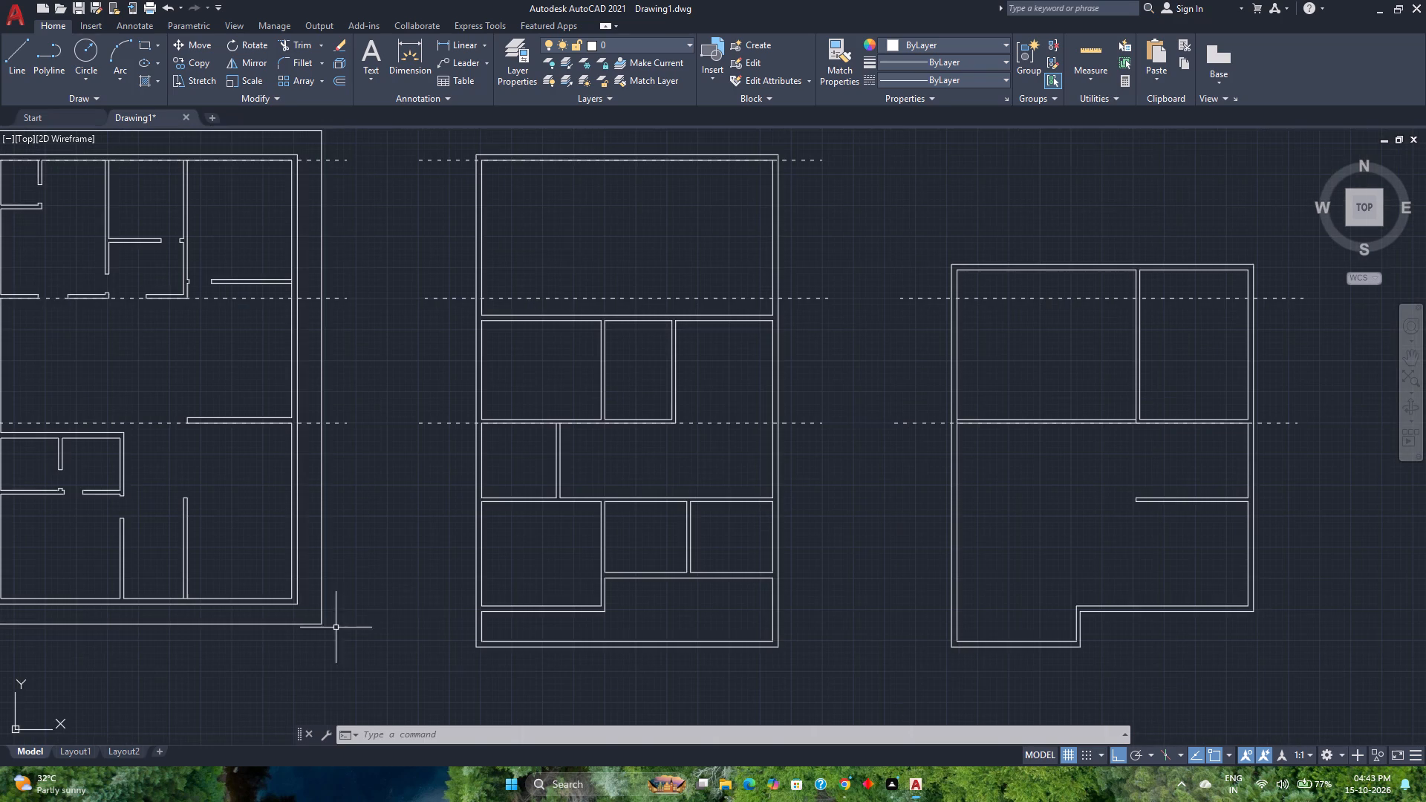
pyautogui.click(371, 472)
pyautogui.click(342, 399)
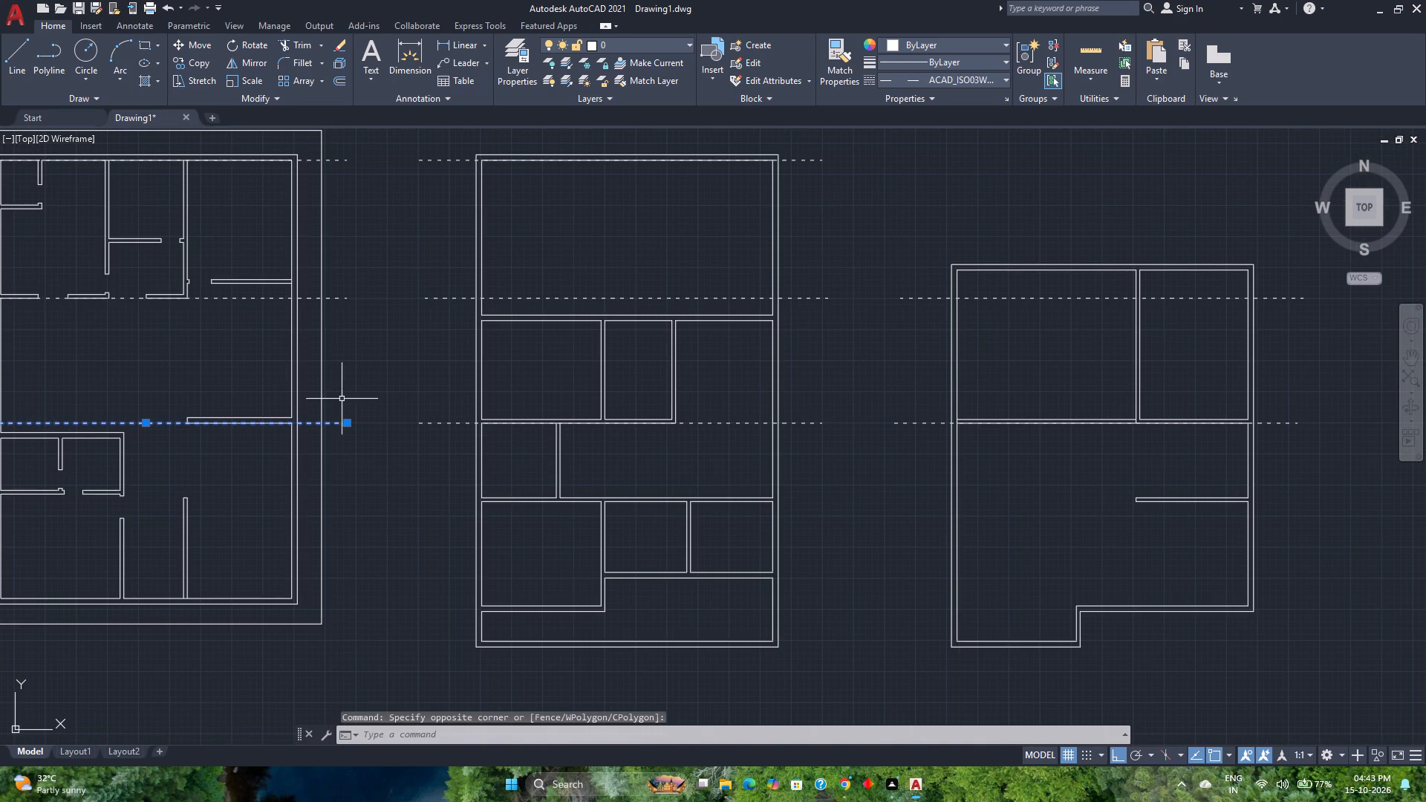
pyautogui.click(183, 57)
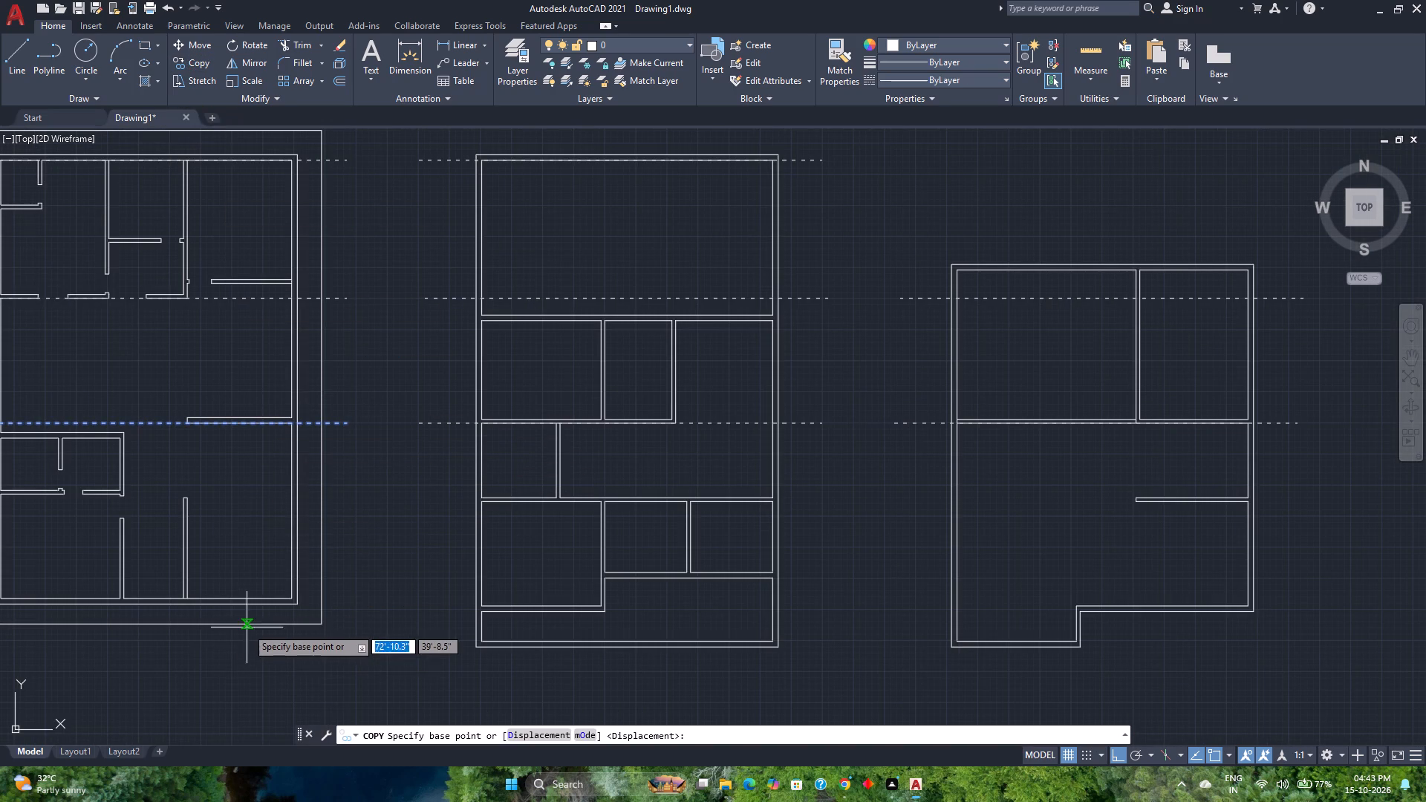
pyautogui.scroll(2, 247, 627)
pyautogui.moveTo(309, 333); pyautogui.dragTo(382, 514, button='middle')
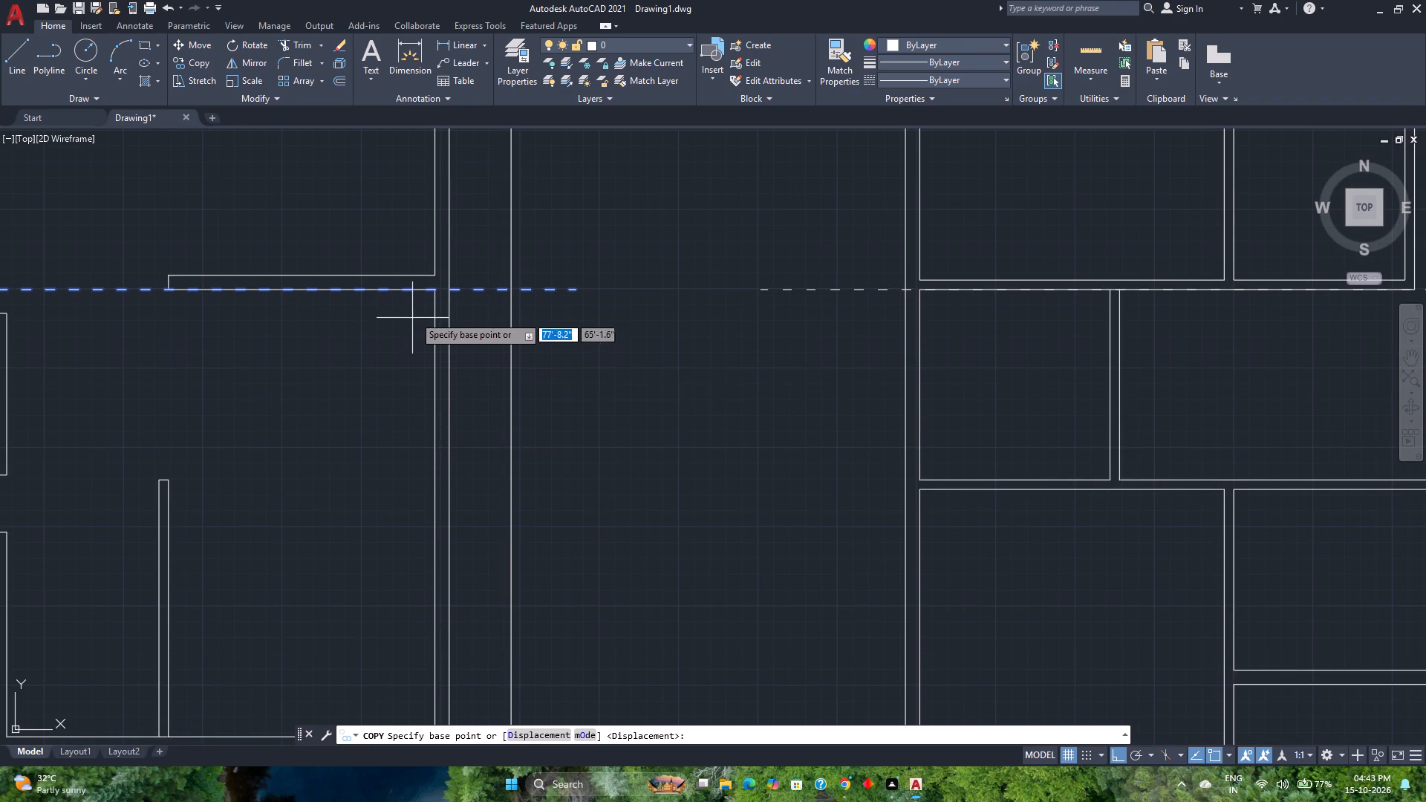
pyautogui.click(433, 291)
pyautogui.scroll(-3, 429, 291)
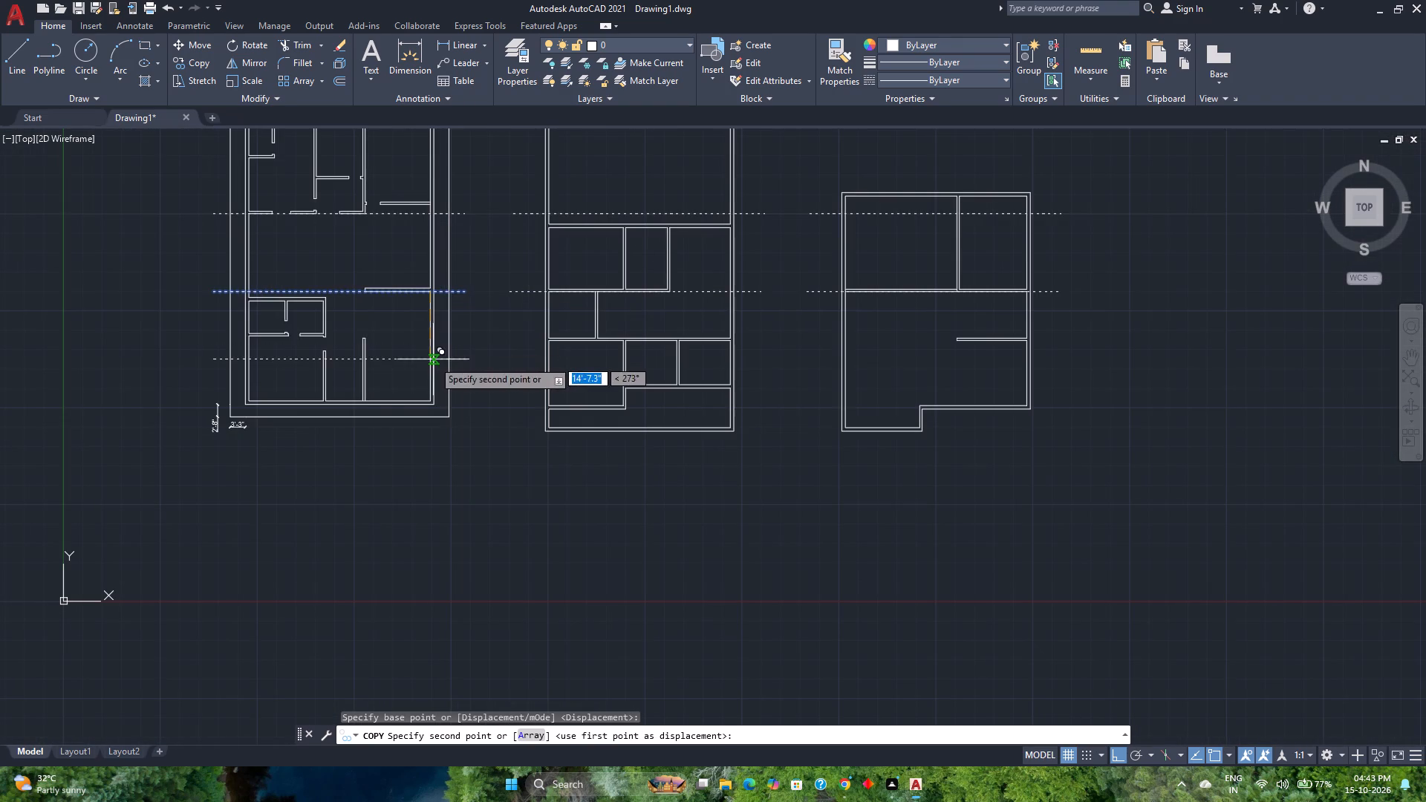
pyautogui.scroll(3, 445, 397)
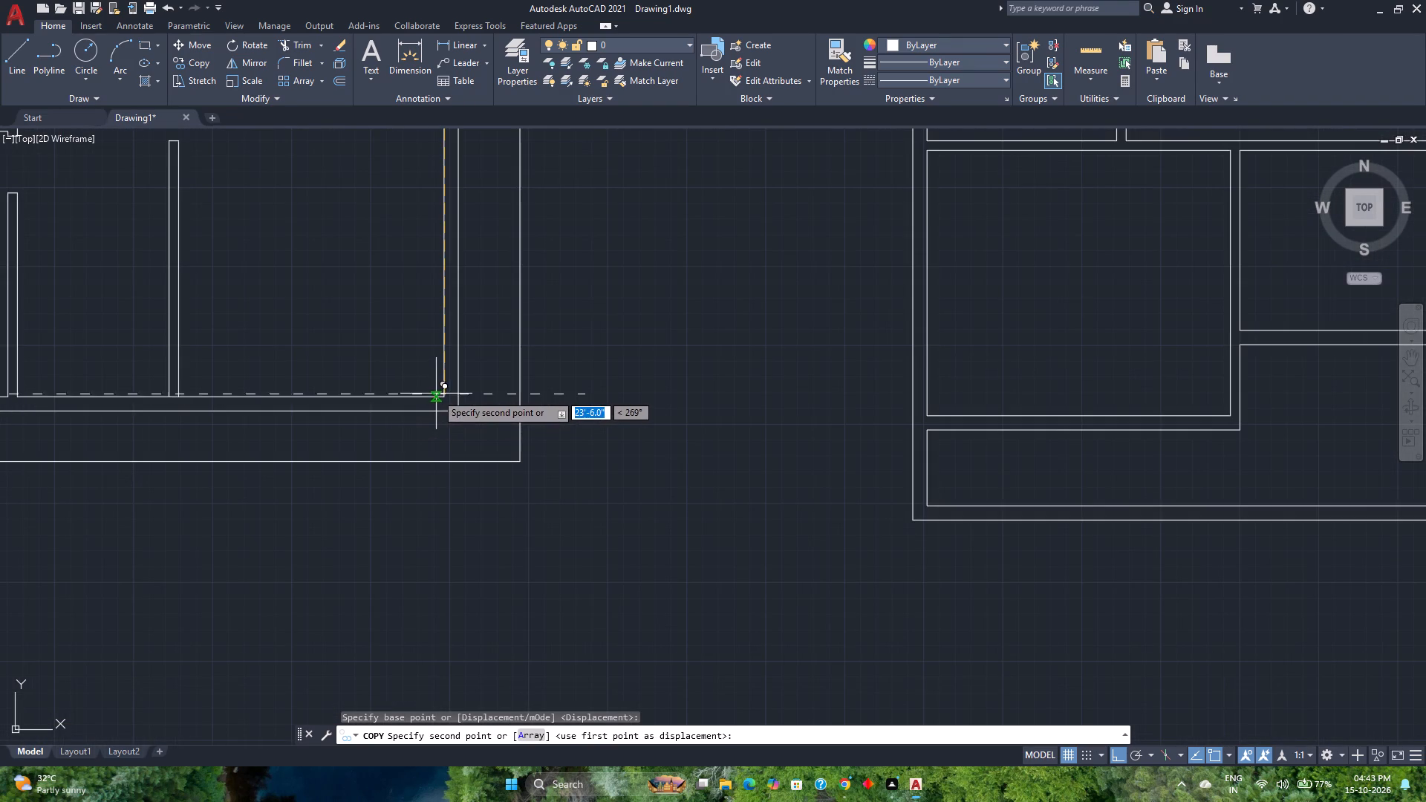
pyautogui.click(443, 394)
pyautogui.scroll(-2, 444, 394)
pyautogui.moveTo(446, 395); pyautogui.dragTo(657, 486, button='middle')
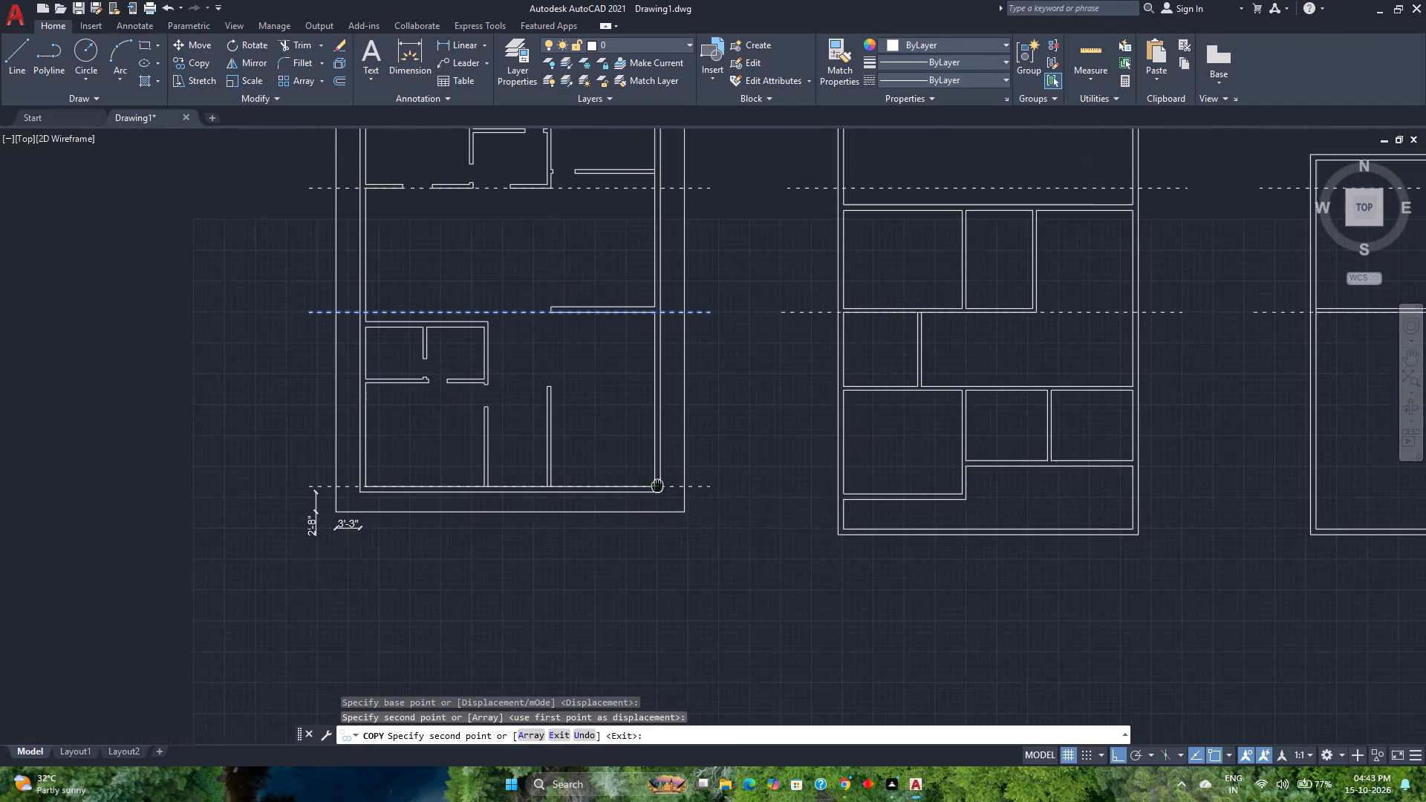
pyautogui.middleClick(657, 486)
pyautogui.moveTo(732, 508); pyautogui.dragTo(737, 581)
pyautogui.press('Escape')
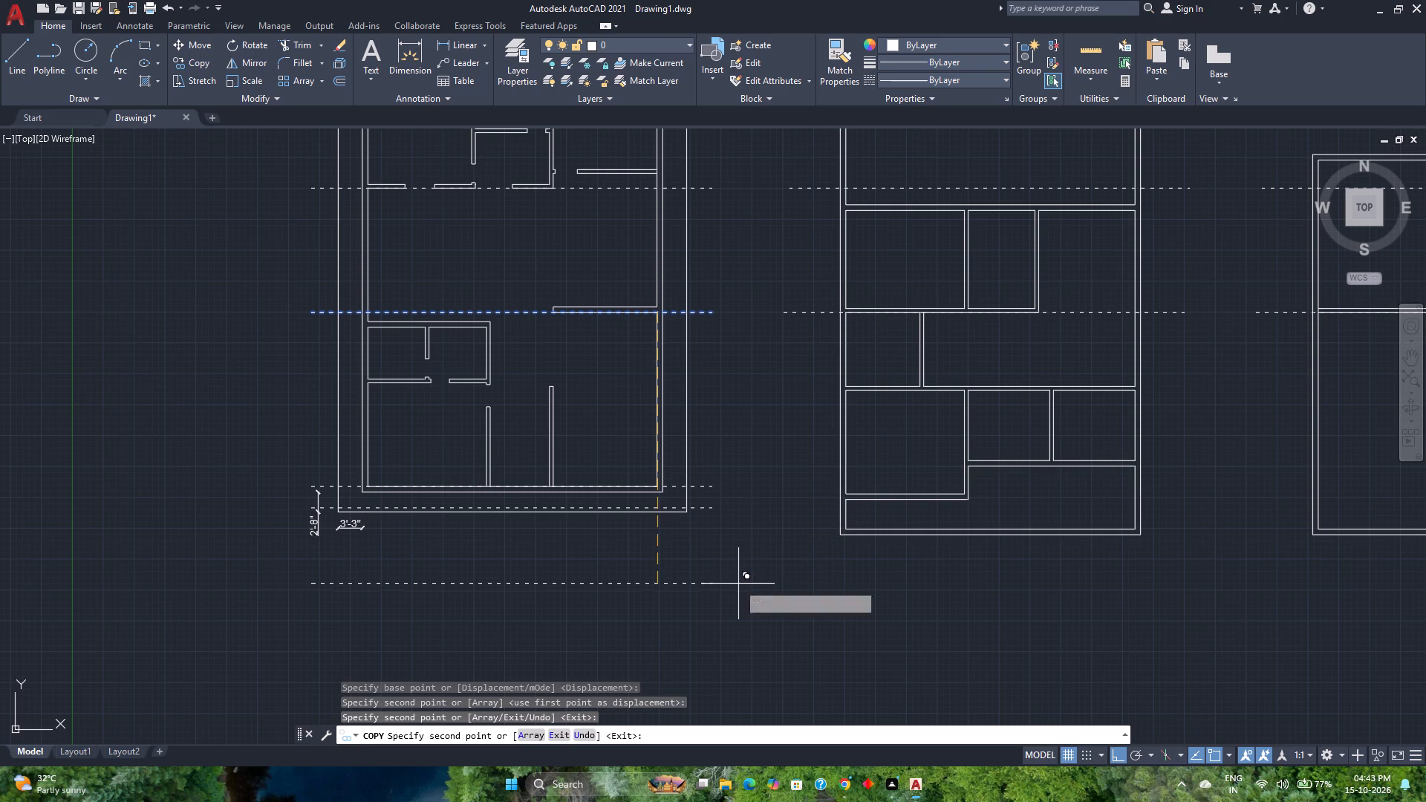
# Delete the extra dashed line between the first plan's bottom wall and its outer boundary.
pyautogui.click(723, 530)
pyautogui.click(703, 501)
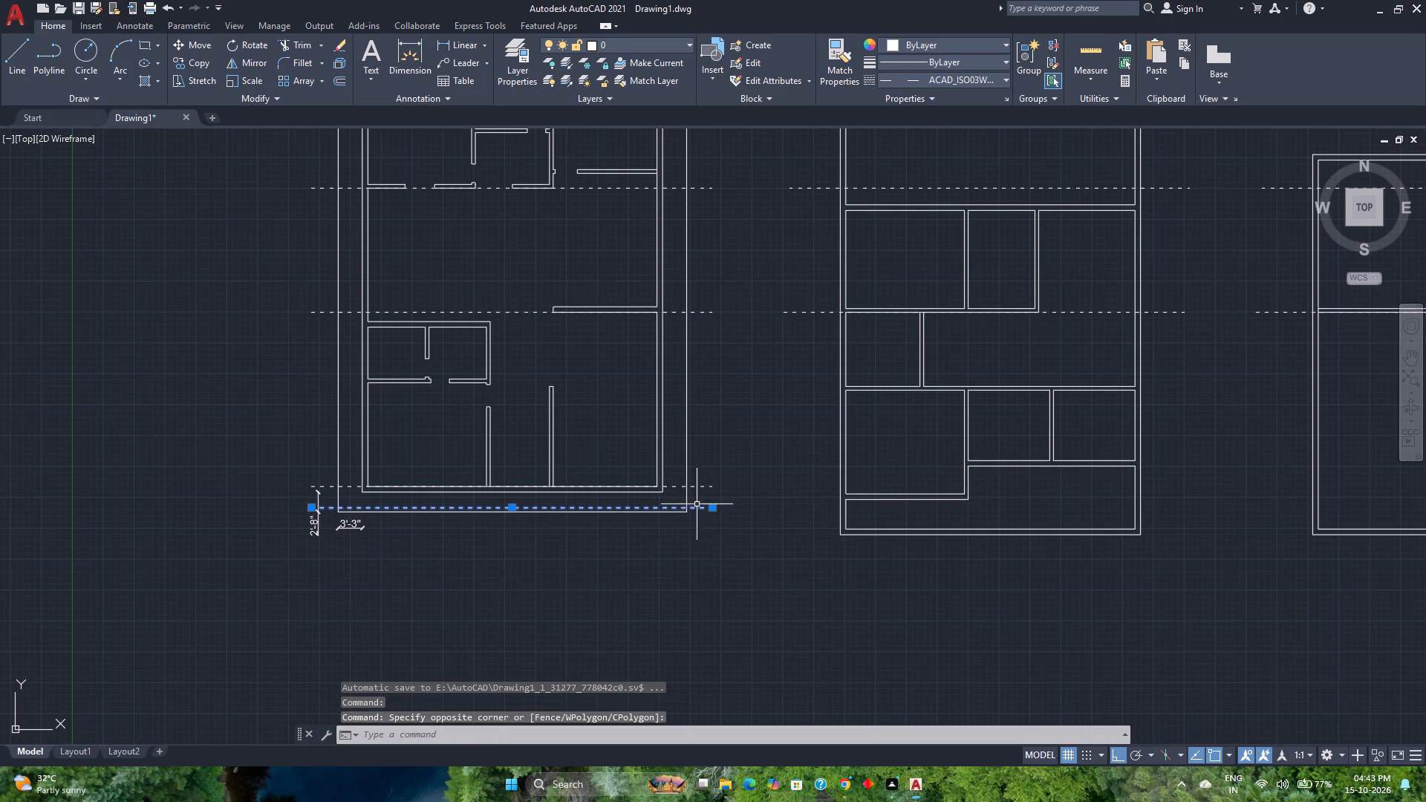
pyautogui.press('Delete')
# Copy the first plan's bottom dashed reference line across to the second and third plans, aligned with their existing reference lines.
pyautogui.click(723, 517)
pyautogui.click(697, 467)
pyautogui.scroll(-2, 701, 460)
pyautogui.moveTo(701, 460); pyautogui.dragTo(552, 549, button='middle')
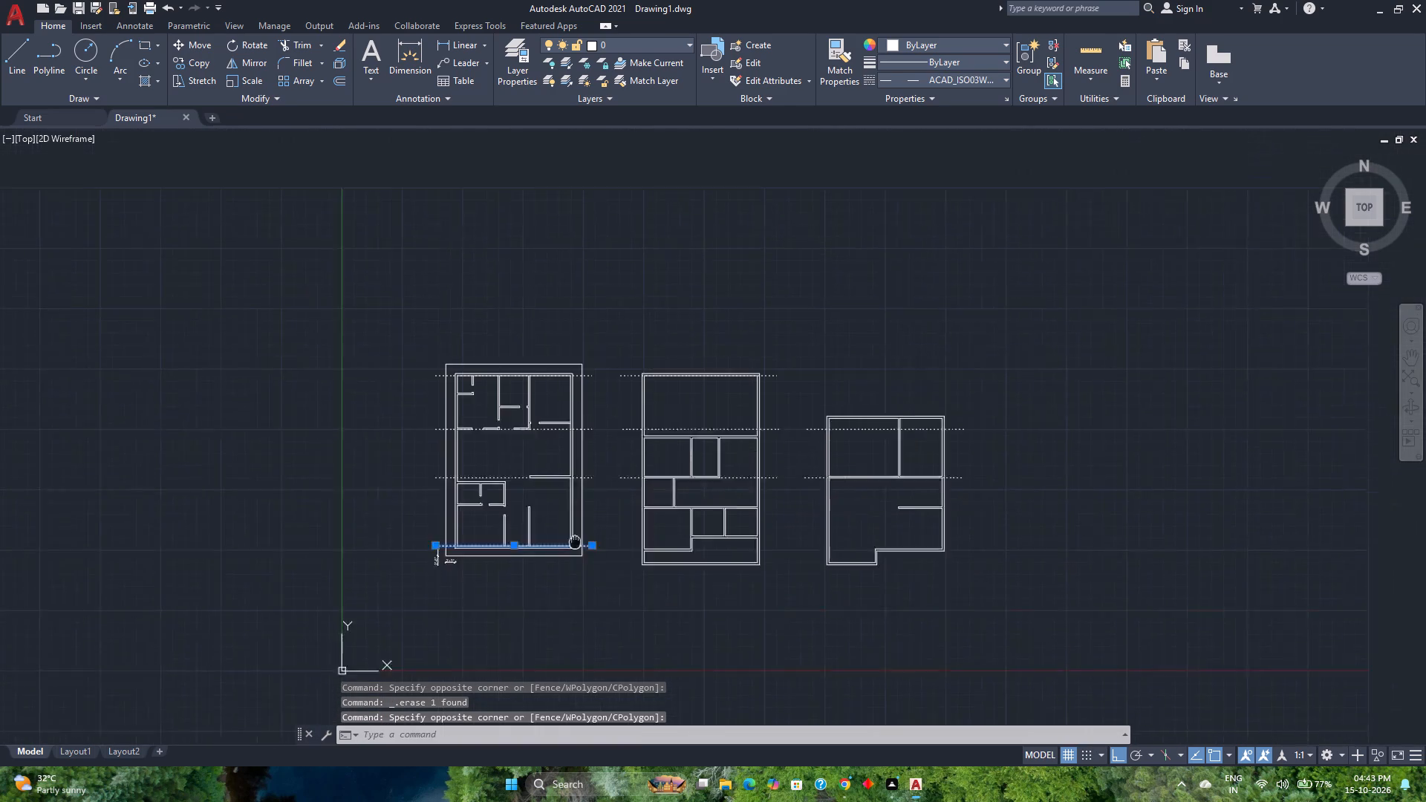
pyautogui.moveTo(552, 549); pyautogui.dragTo(512, 557, button='middle')
pyautogui.click(203, 61)
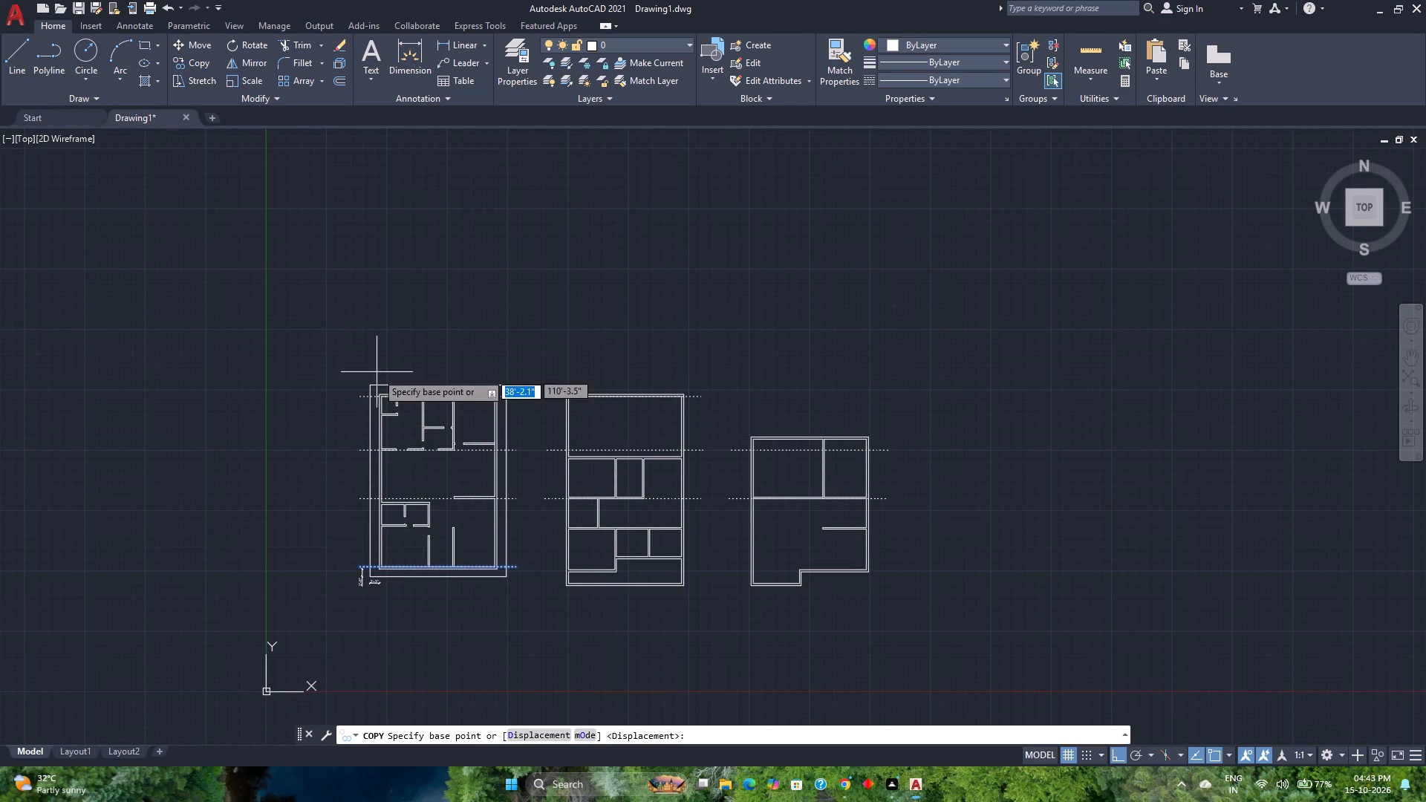
pyautogui.click(355, 451)
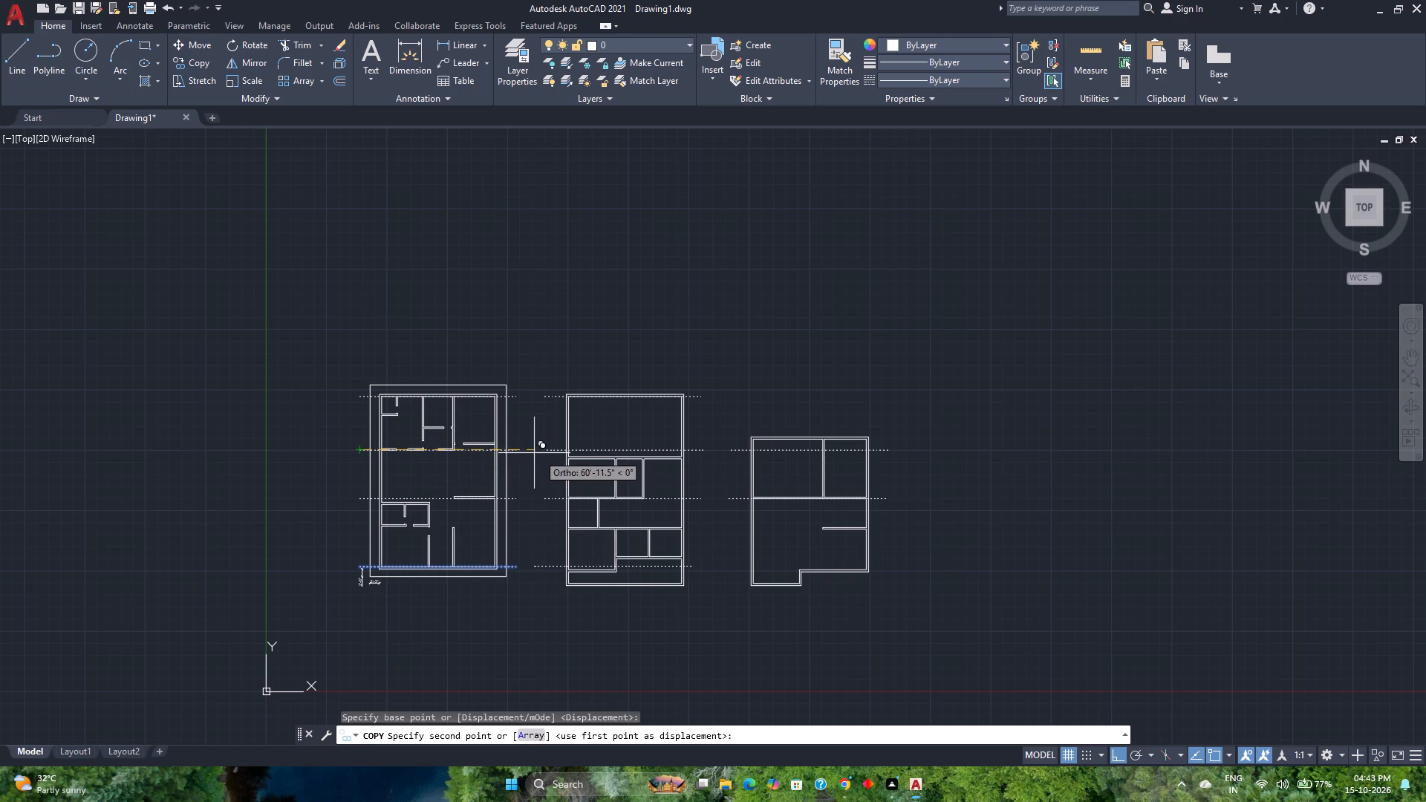
pyautogui.click(550, 450)
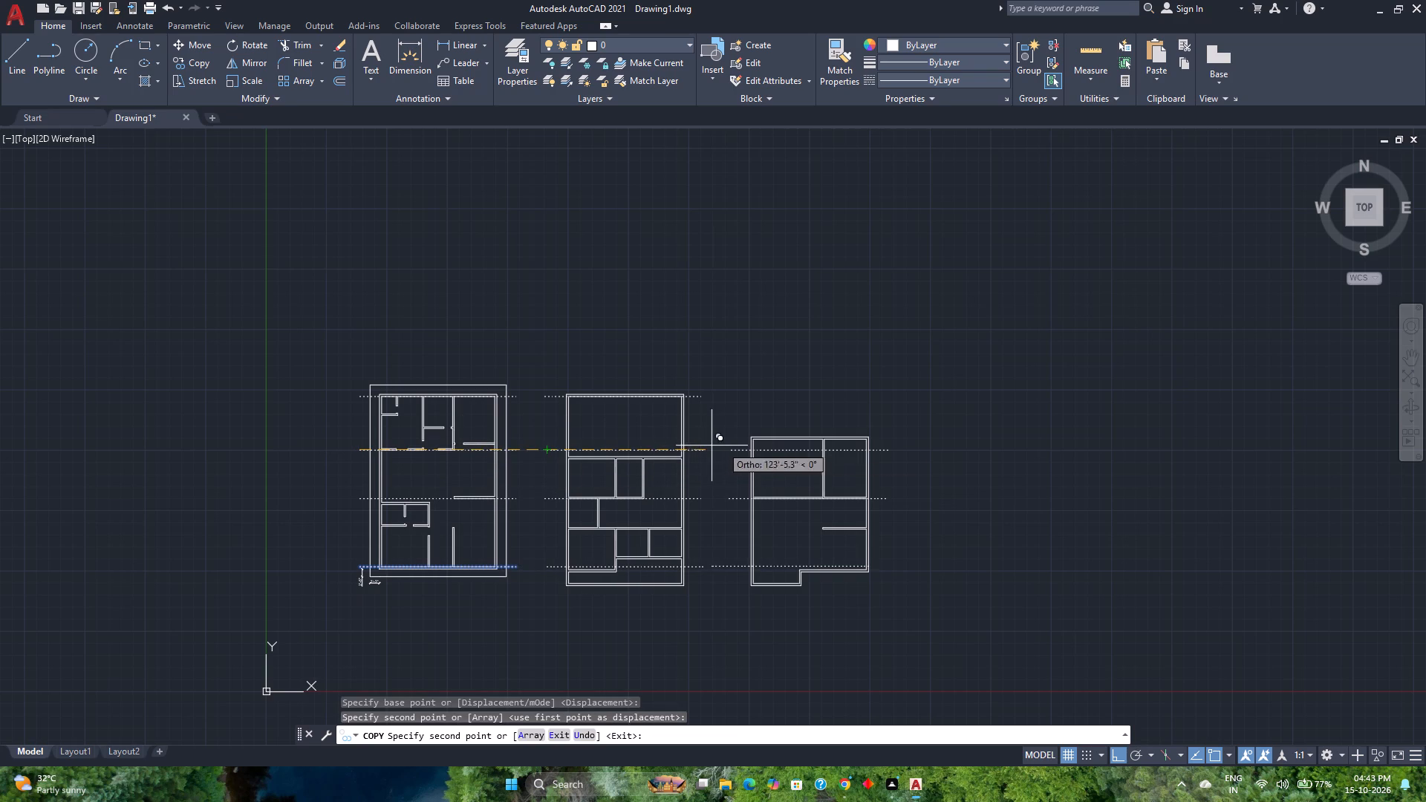
pyautogui.click(732, 447)
pyautogui.press('Escape')
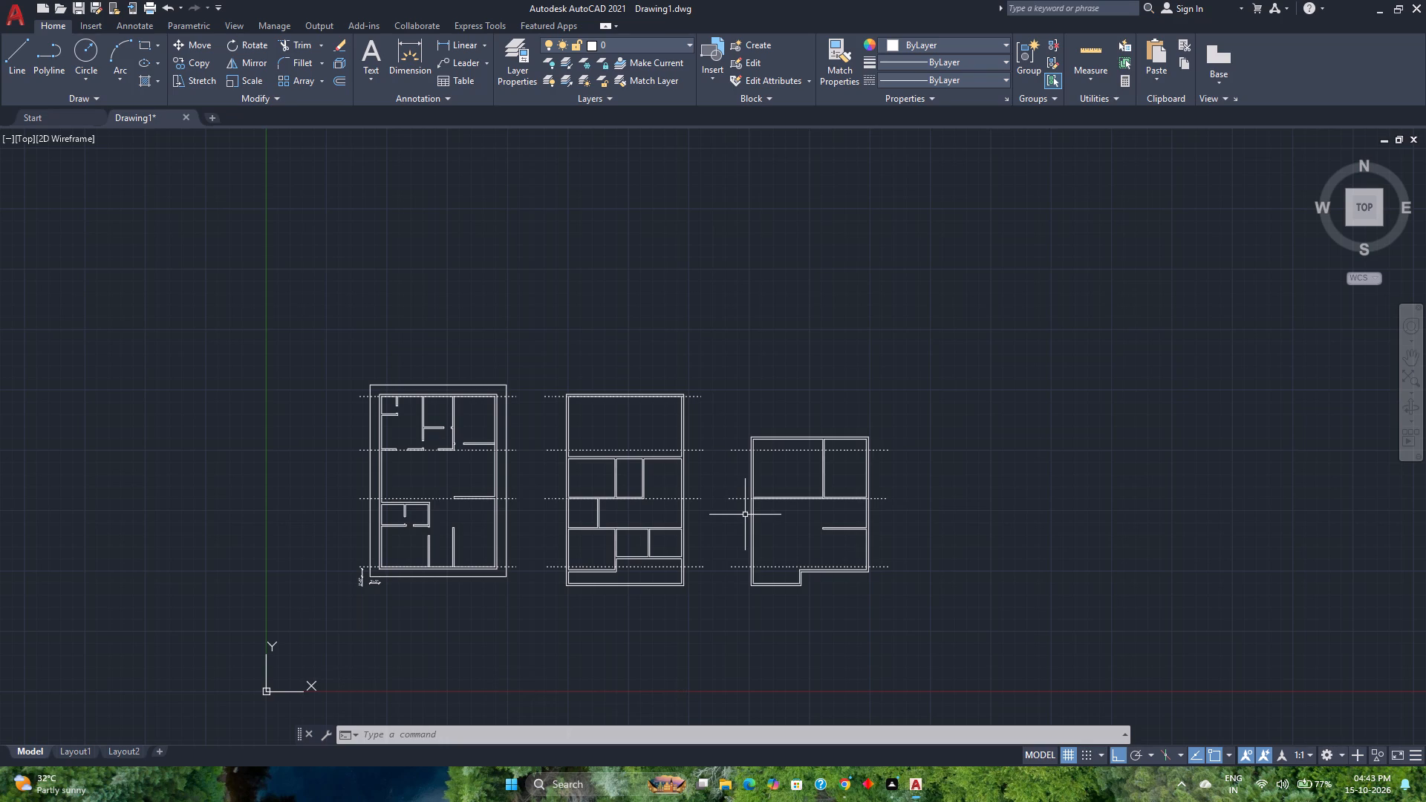
# Examine how the bottom dashed reference line relates to the lower walls of the third and second plans.
pyautogui.scroll(2, 786, 586)
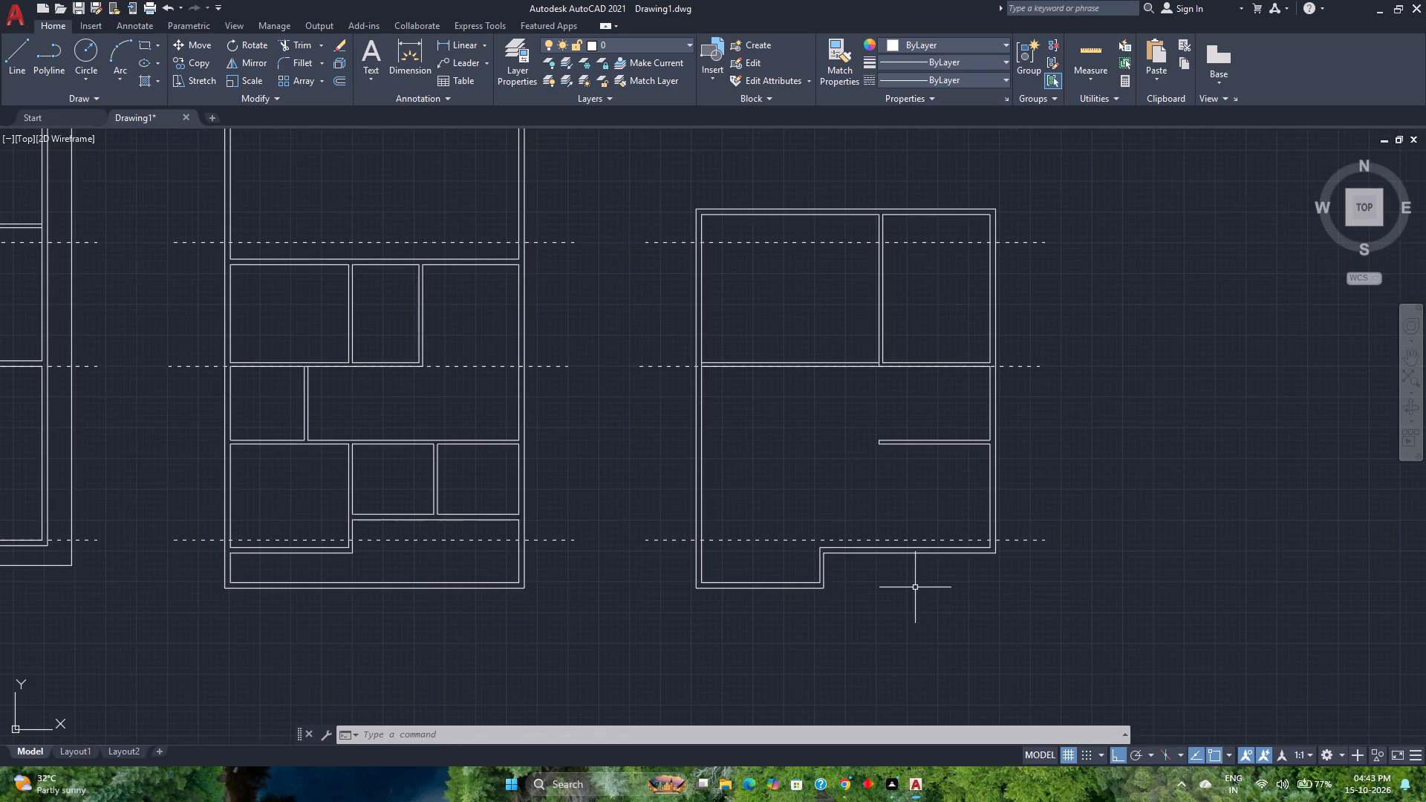
pyautogui.moveTo(915, 587); pyautogui.dragTo(818, 578, button='middle')
pyautogui.middleClick(818, 578)
pyautogui.scroll(2, 847, 518)
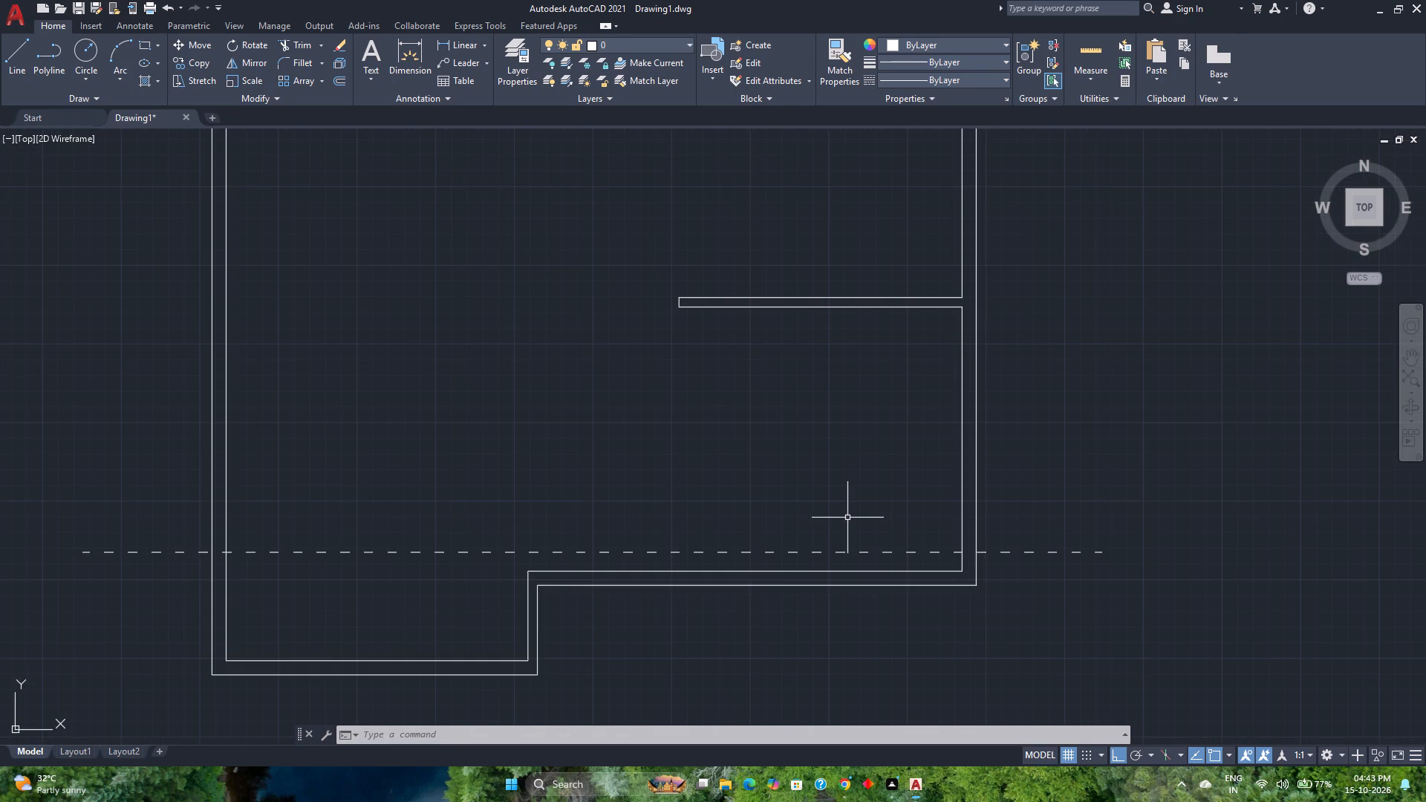
pyautogui.scroll(-2, 841, 523)
pyautogui.scroll(-2, 647, 550)
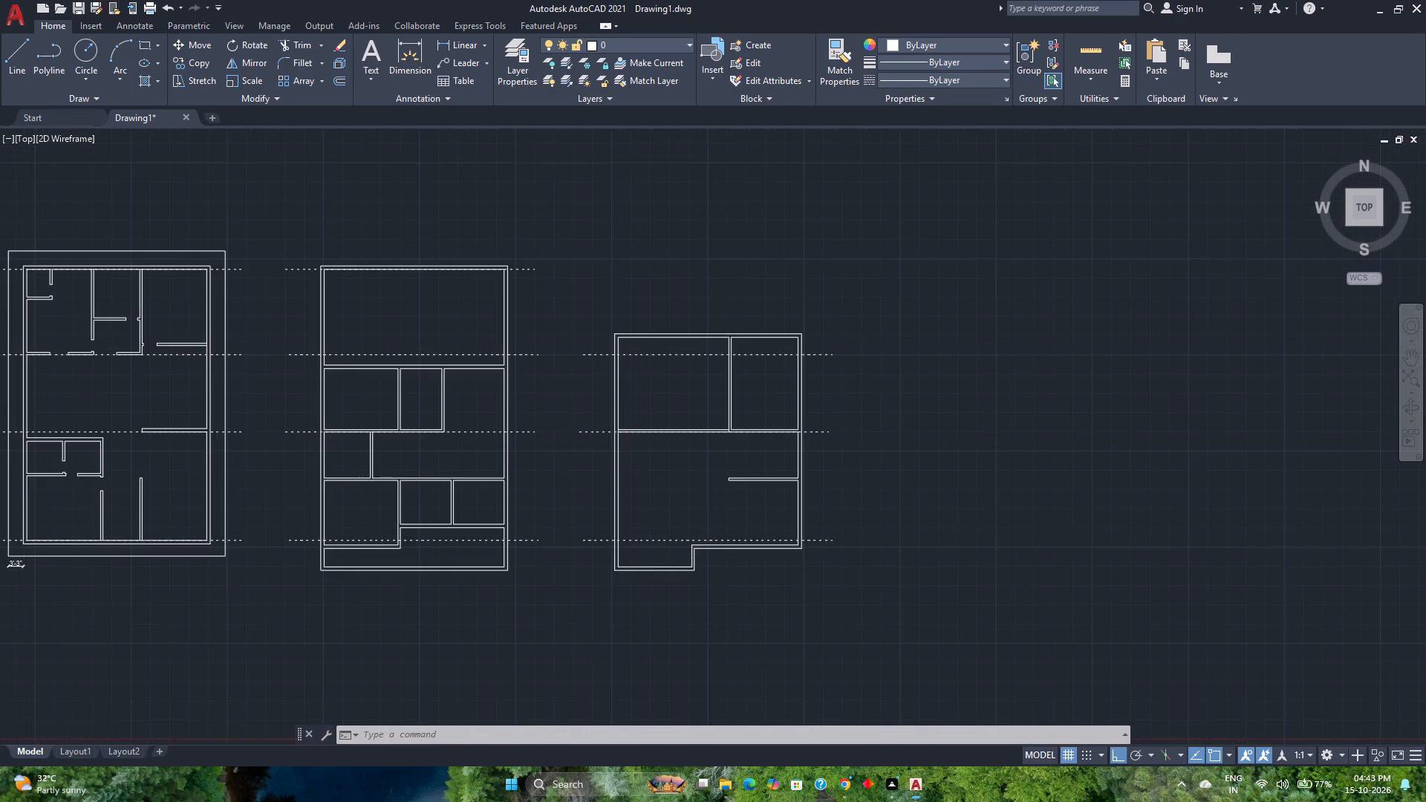
pyautogui.moveTo(647, 550); pyautogui.dragTo(704, 531, button='middle')
pyautogui.scroll(3, 484, 526)
pyautogui.scroll(-1, 484, 526)
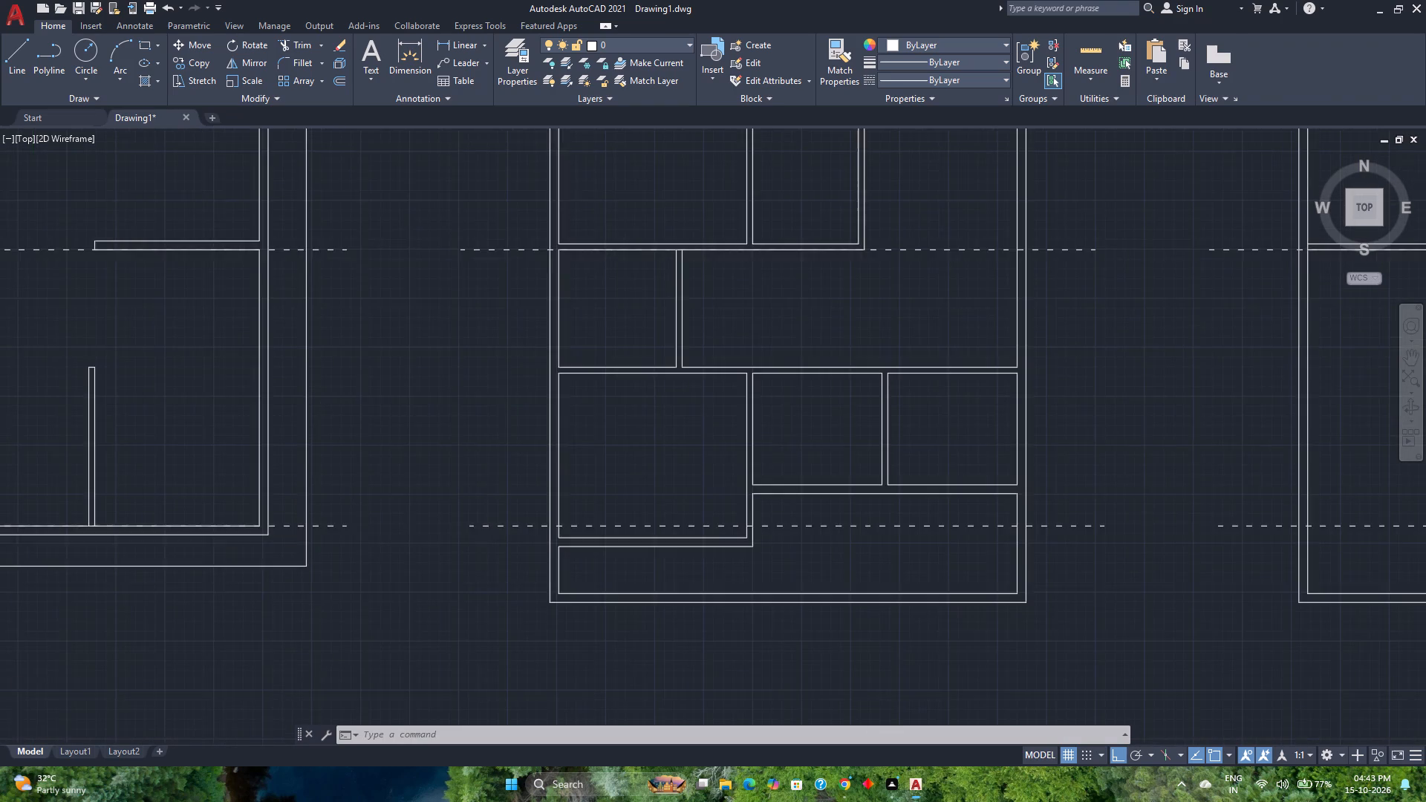
pyautogui.scroll(-2, 484, 526)
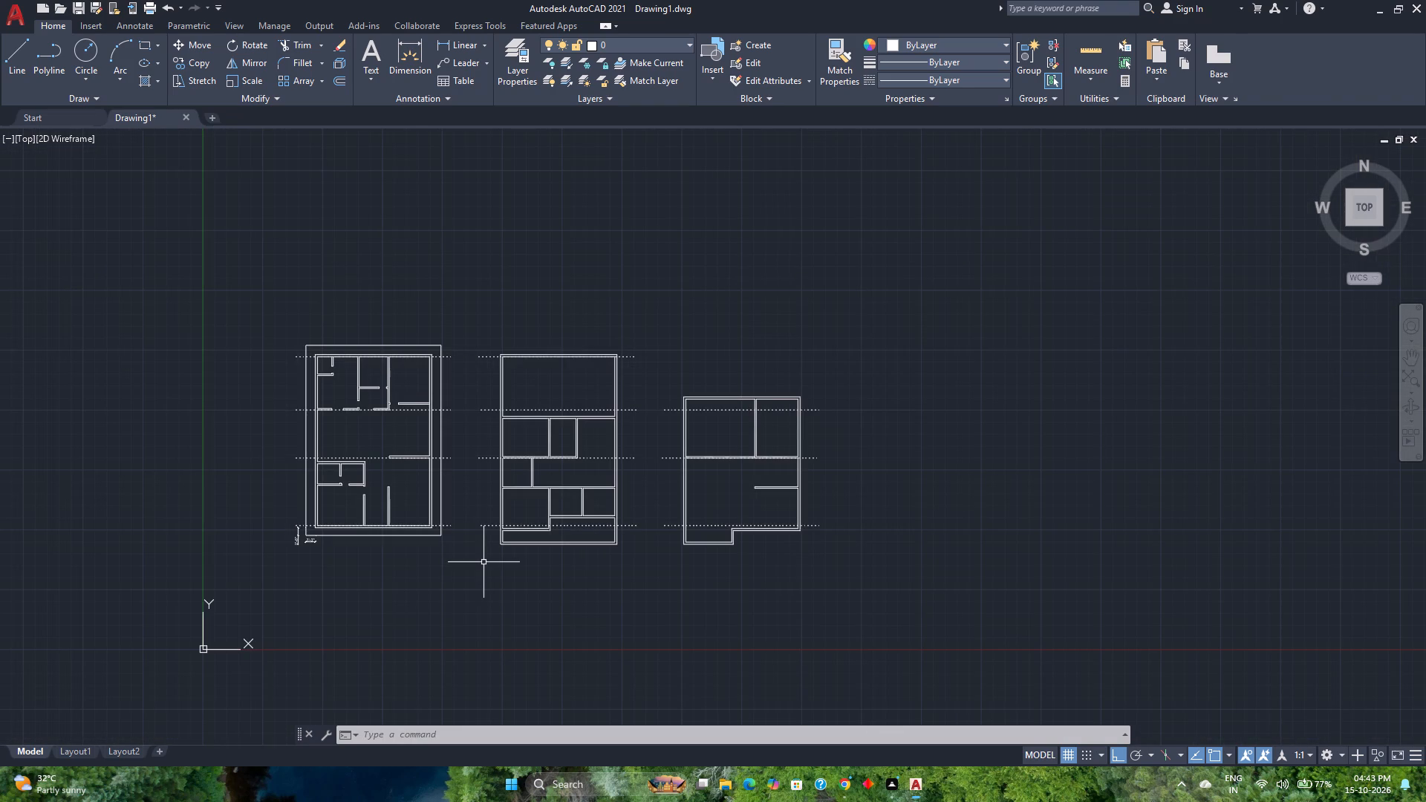
# Start saving the drawing and choose the Fuji Files folder on New Volume (E:) as its location.
pyautogui.hotkey('ctrl', 's')
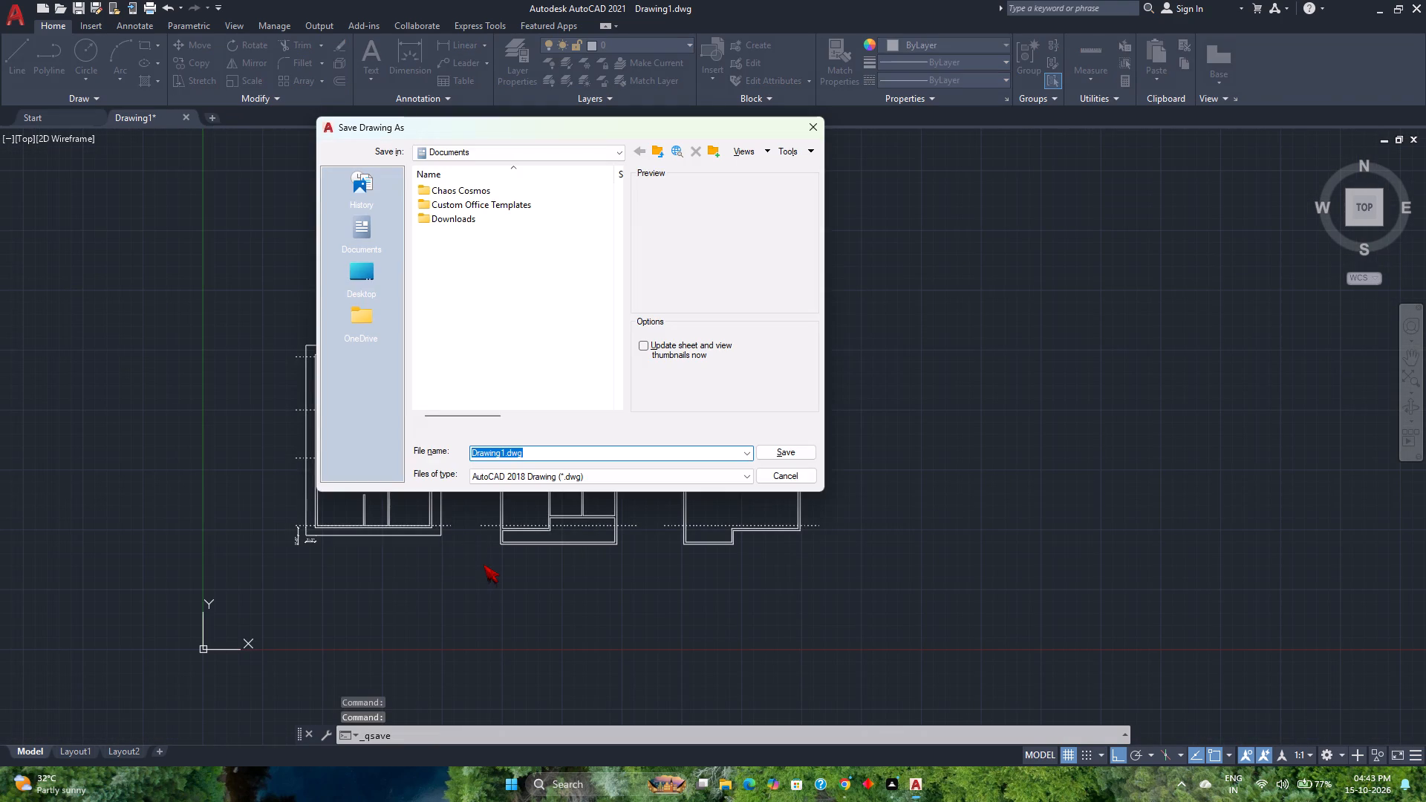
pyautogui.click(365, 273)
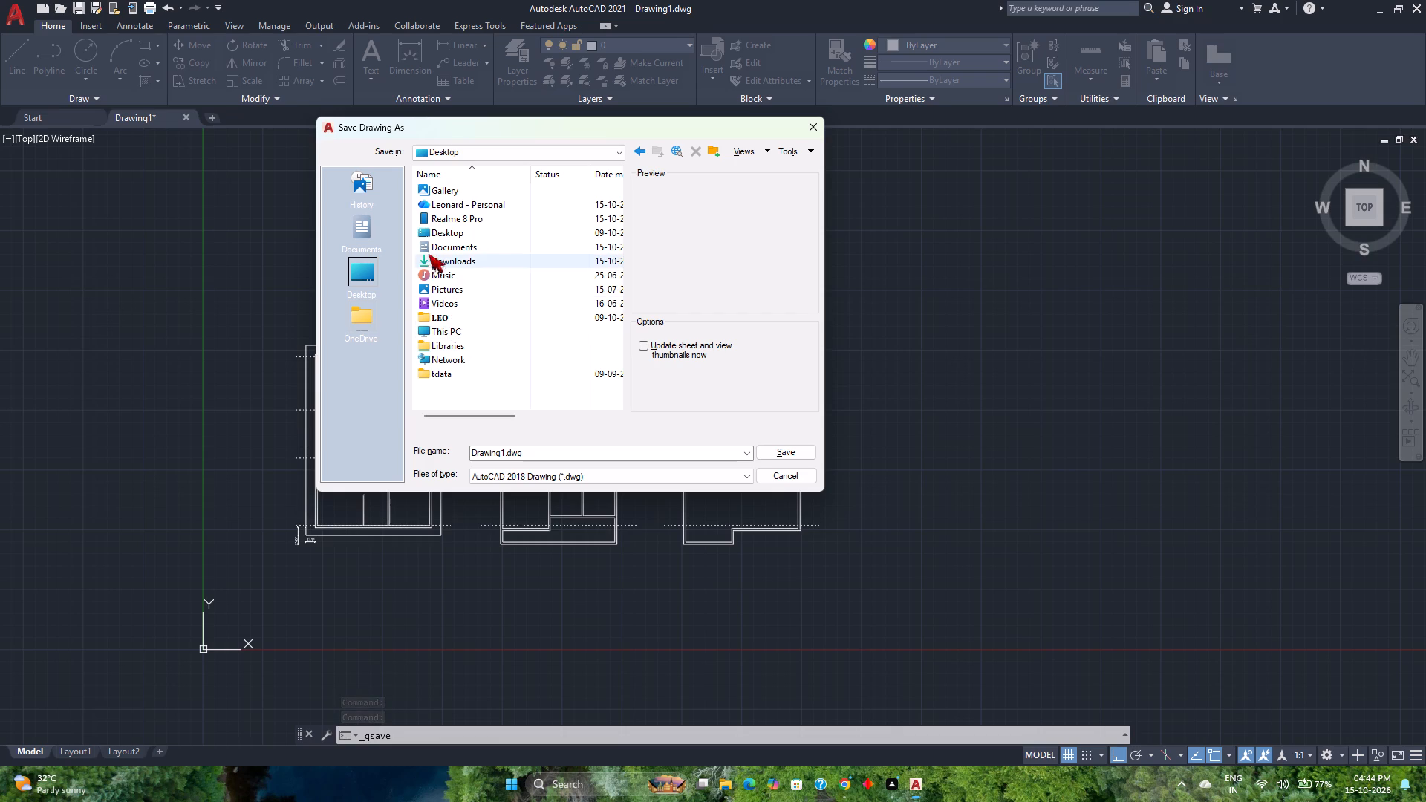
pyautogui.doubleClick(467, 336)
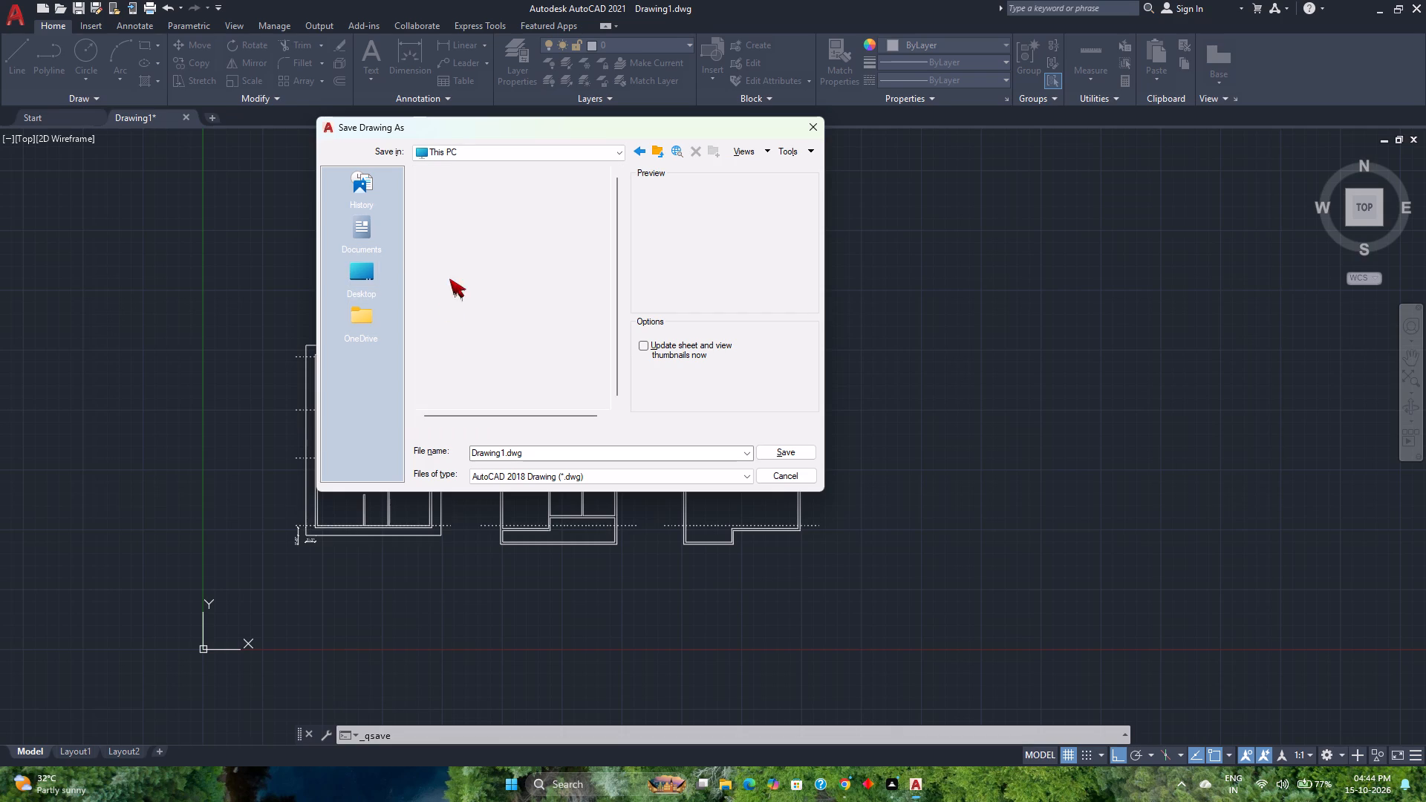
pyautogui.doubleClick(475, 216)
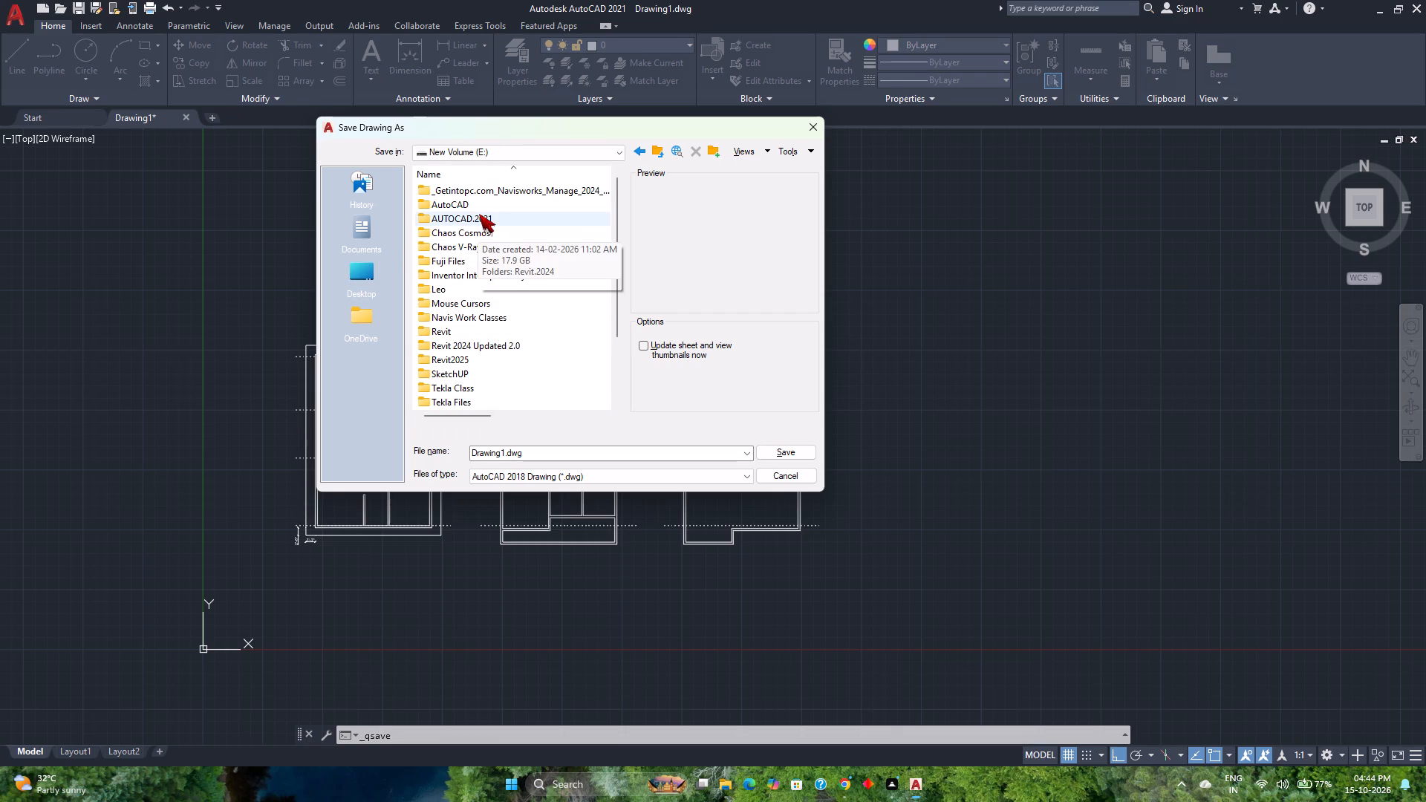
pyautogui.doubleClick(463, 289)
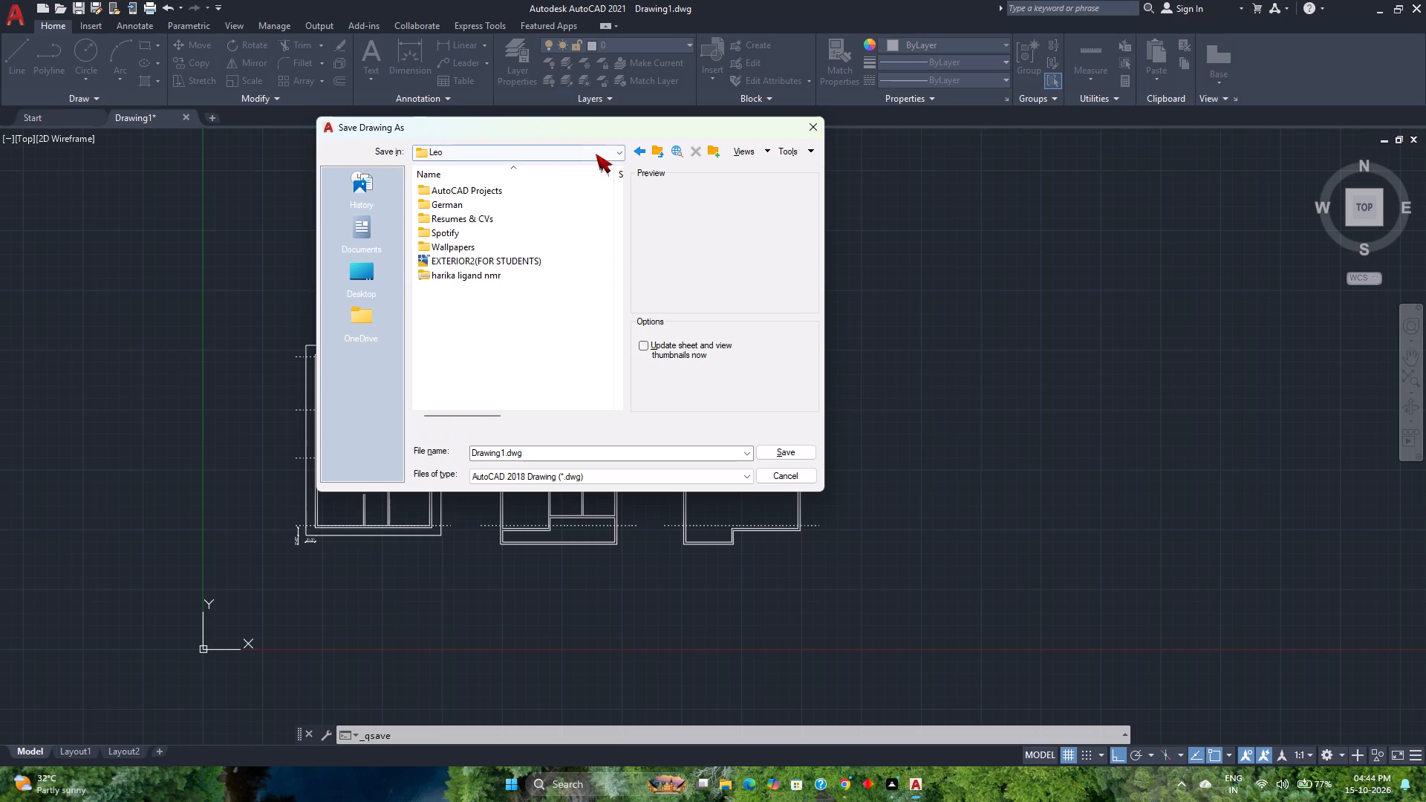
pyautogui.click(635, 148)
pyautogui.doubleClick(463, 287)
pyautogui.click(643, 150)
pyautogui.doubleClick(451, 257)
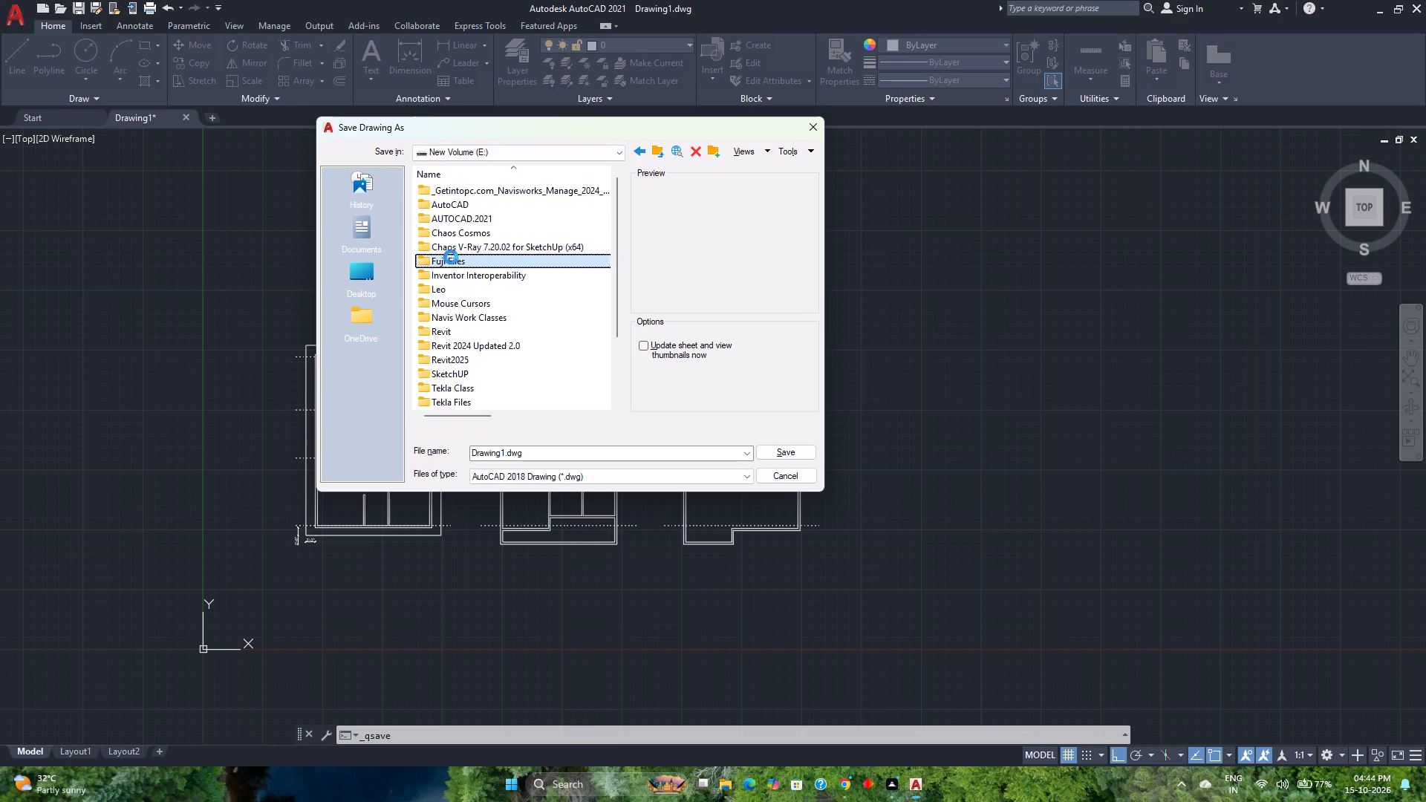
# Name the drawing Mansion and save it as an AutoCAD 2018 drawing.
pyautogui.click(553, 455)
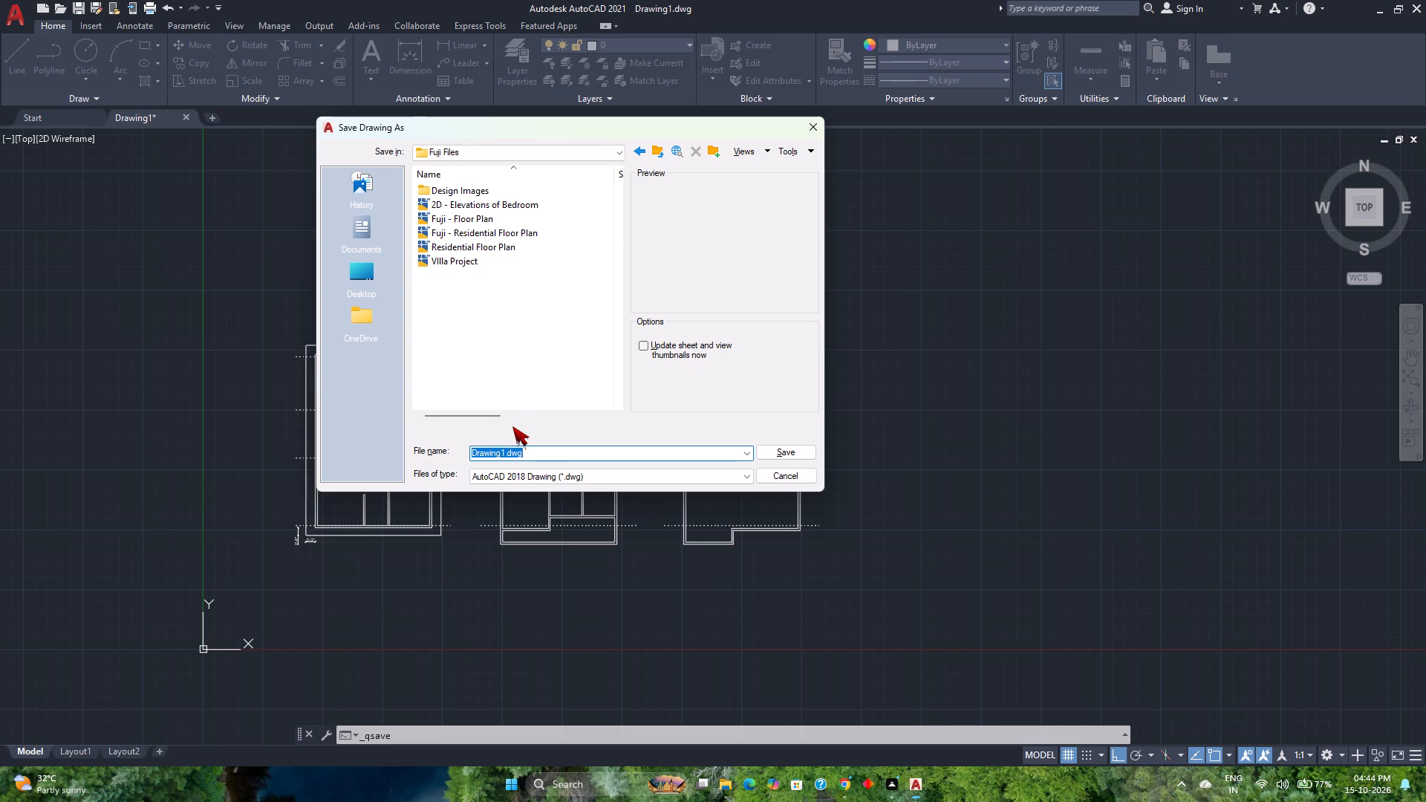
pyautogui.write('MAnsh')
pyautogui.press('BackSpace')
pyautogui.press('BackSpace')
pyautogui.press('BackSpace')
pyautogui.press('BackSpace')
pyautogui.write('ansion')
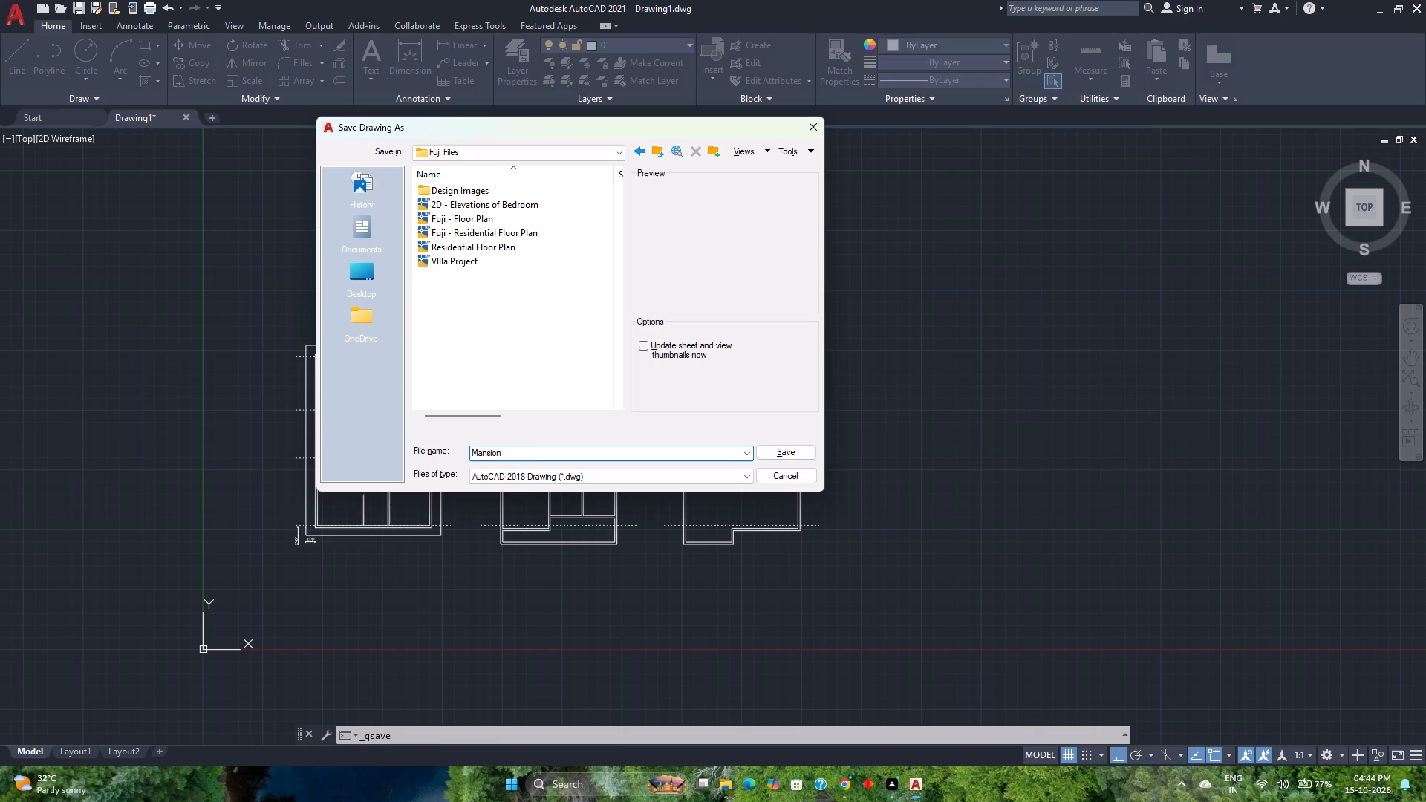
pyautogui.press('space')
pyautogui.press('Return')
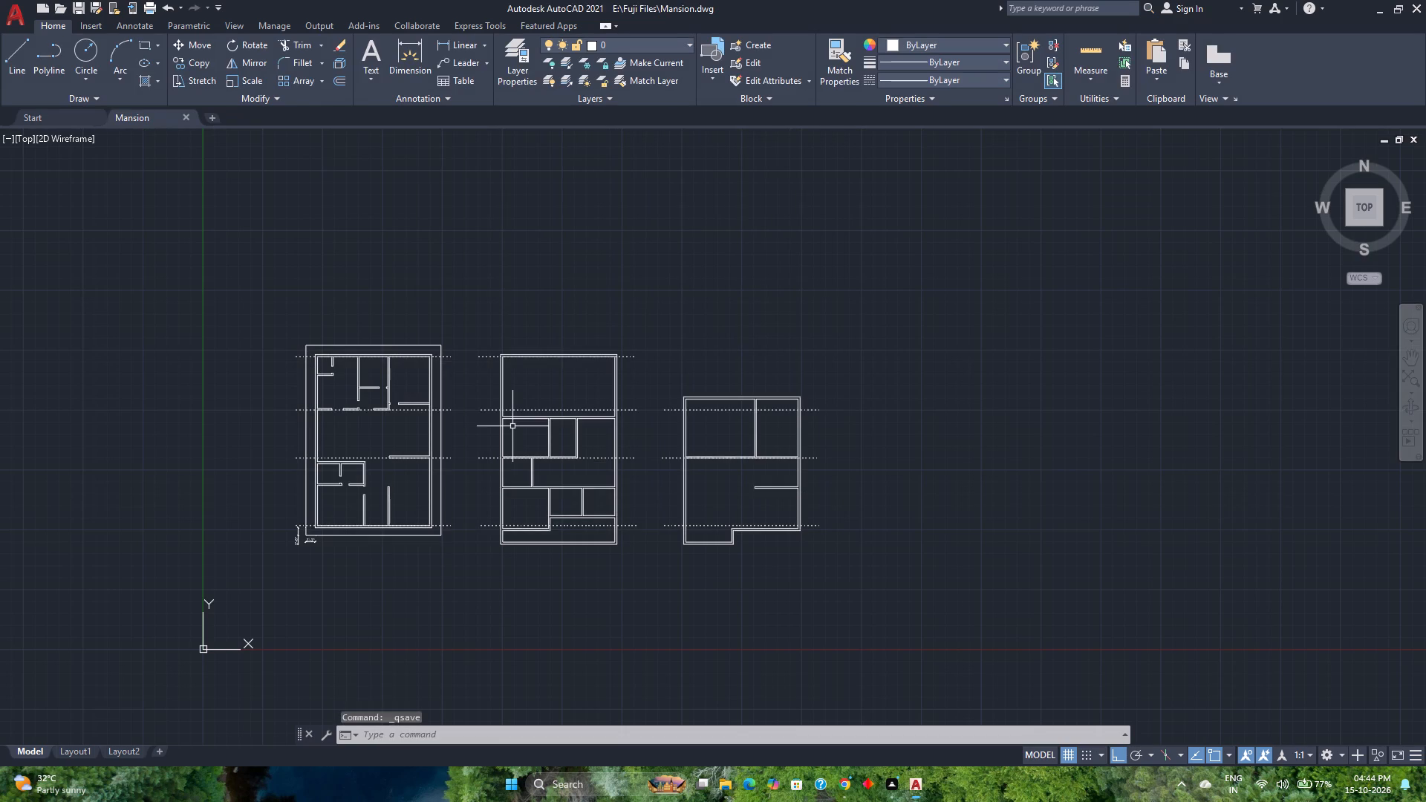
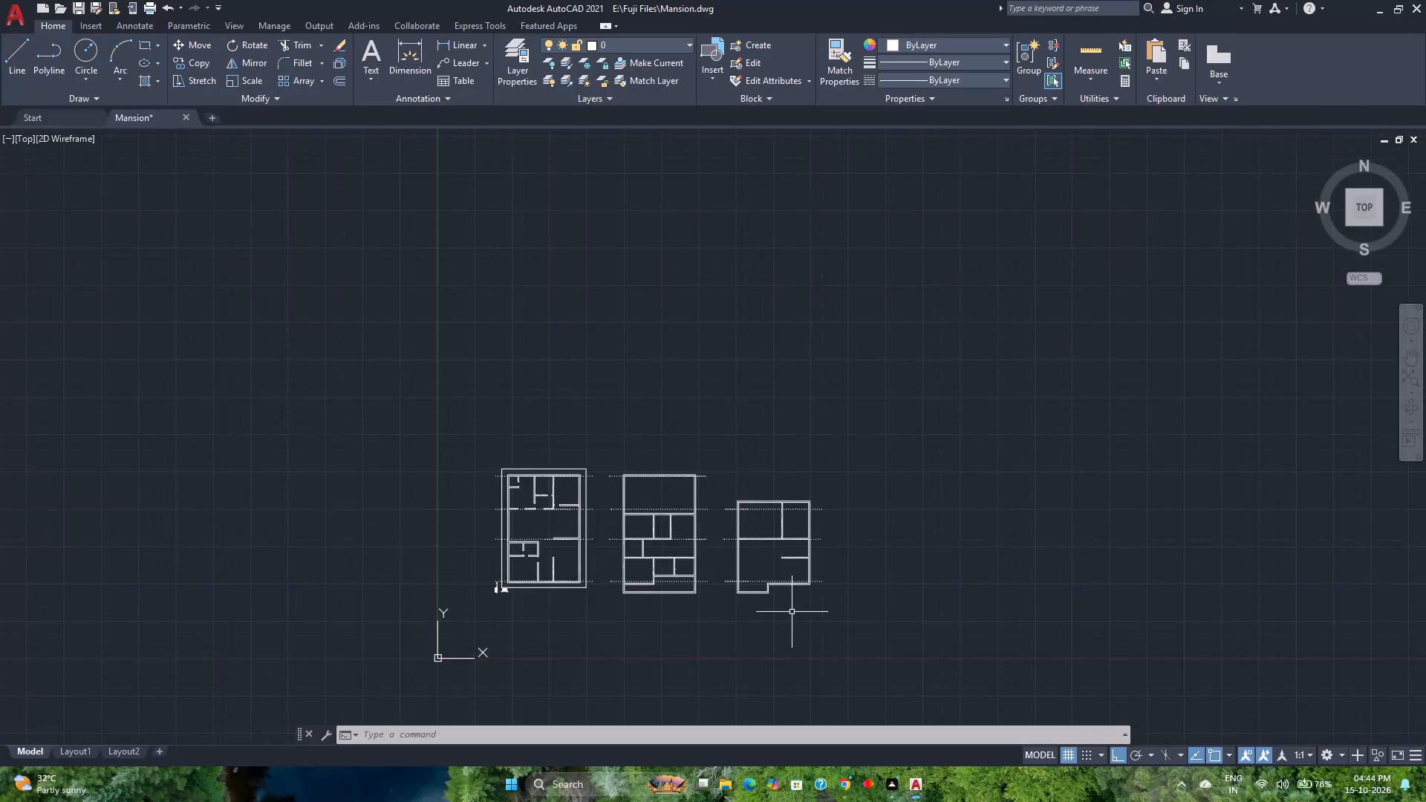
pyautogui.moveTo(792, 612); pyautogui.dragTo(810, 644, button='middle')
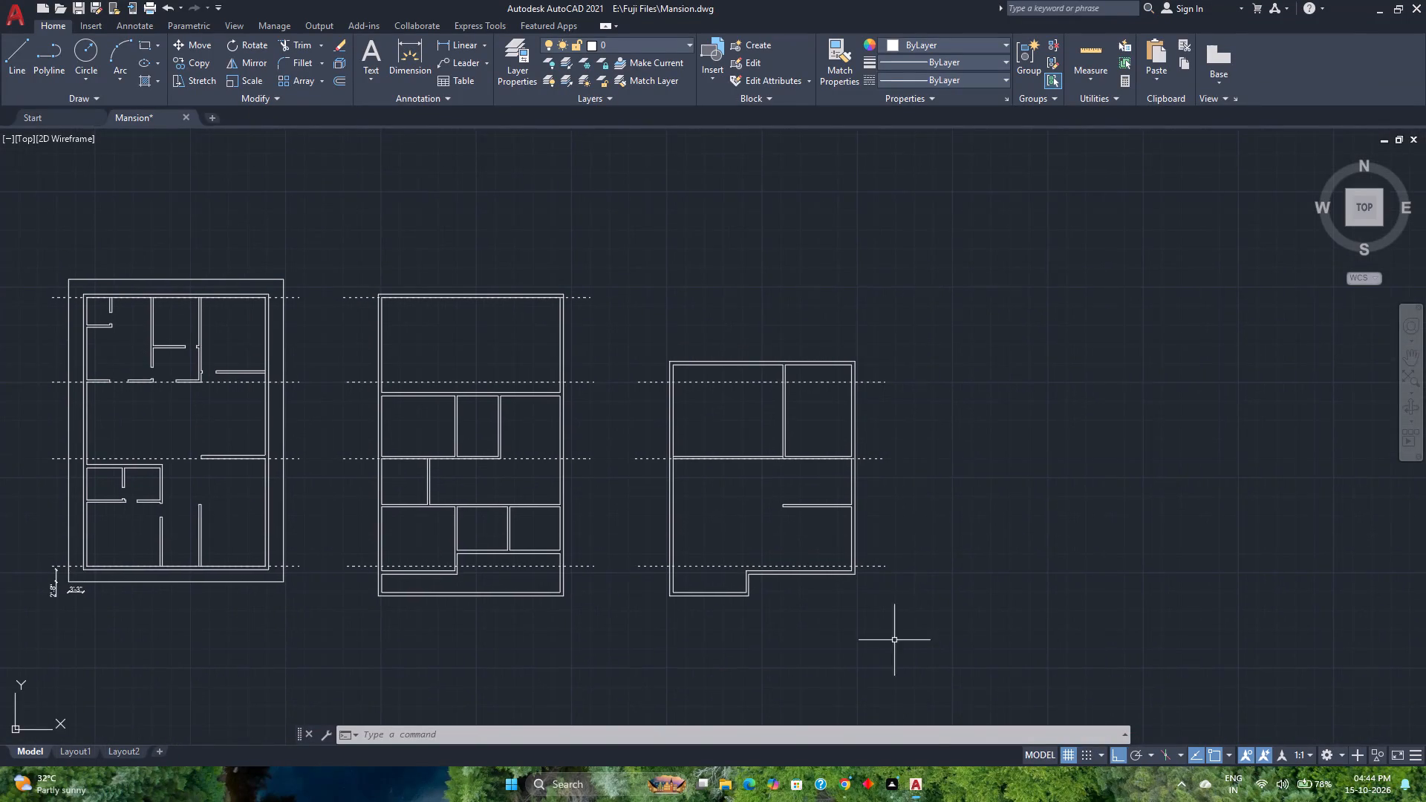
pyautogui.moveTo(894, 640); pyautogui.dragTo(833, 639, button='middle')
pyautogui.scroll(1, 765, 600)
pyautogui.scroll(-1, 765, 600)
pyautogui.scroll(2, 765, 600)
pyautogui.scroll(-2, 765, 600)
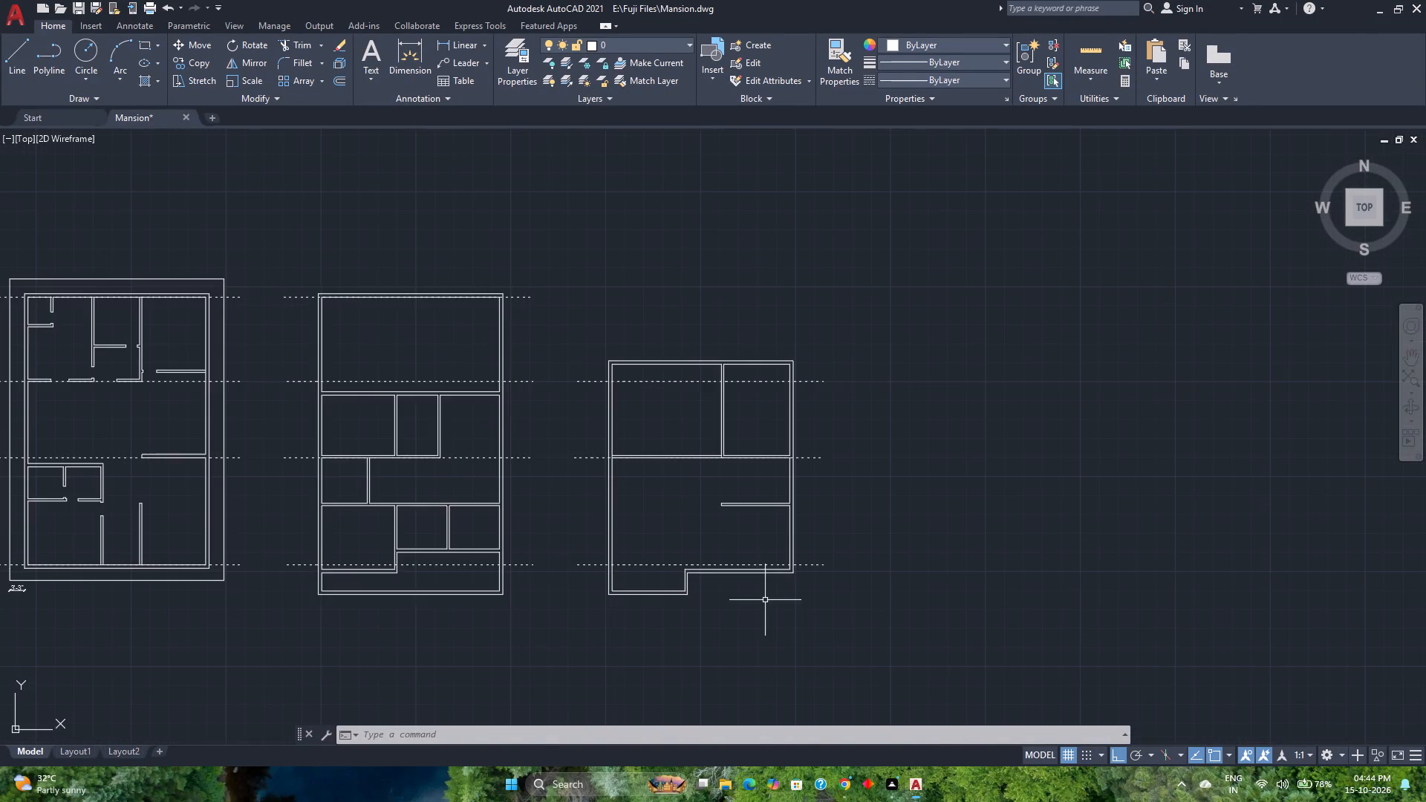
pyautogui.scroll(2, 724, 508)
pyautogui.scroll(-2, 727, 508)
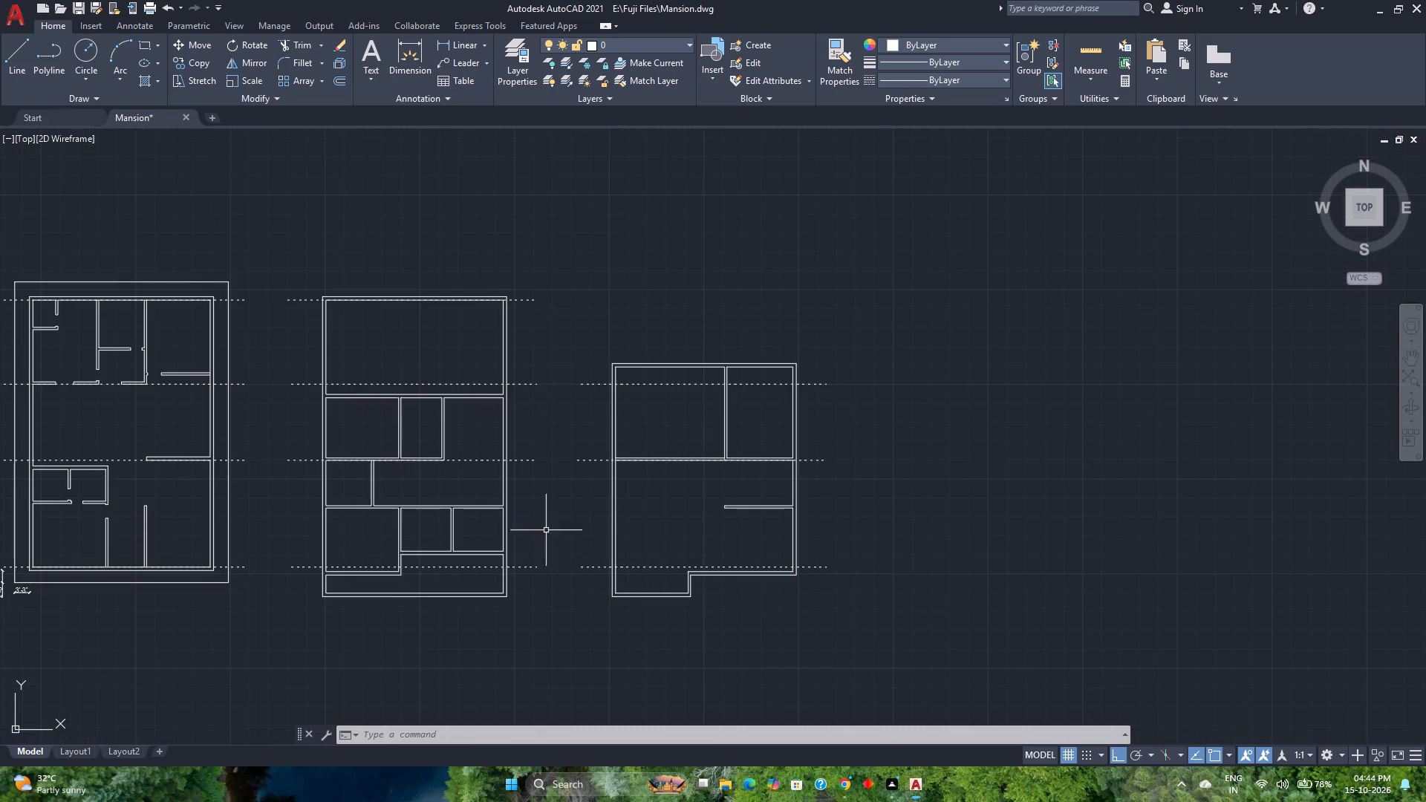
# Delete the dashed reference line crossing the large top room of the second plan.
pyautogui.scroll(1, 439, 520)
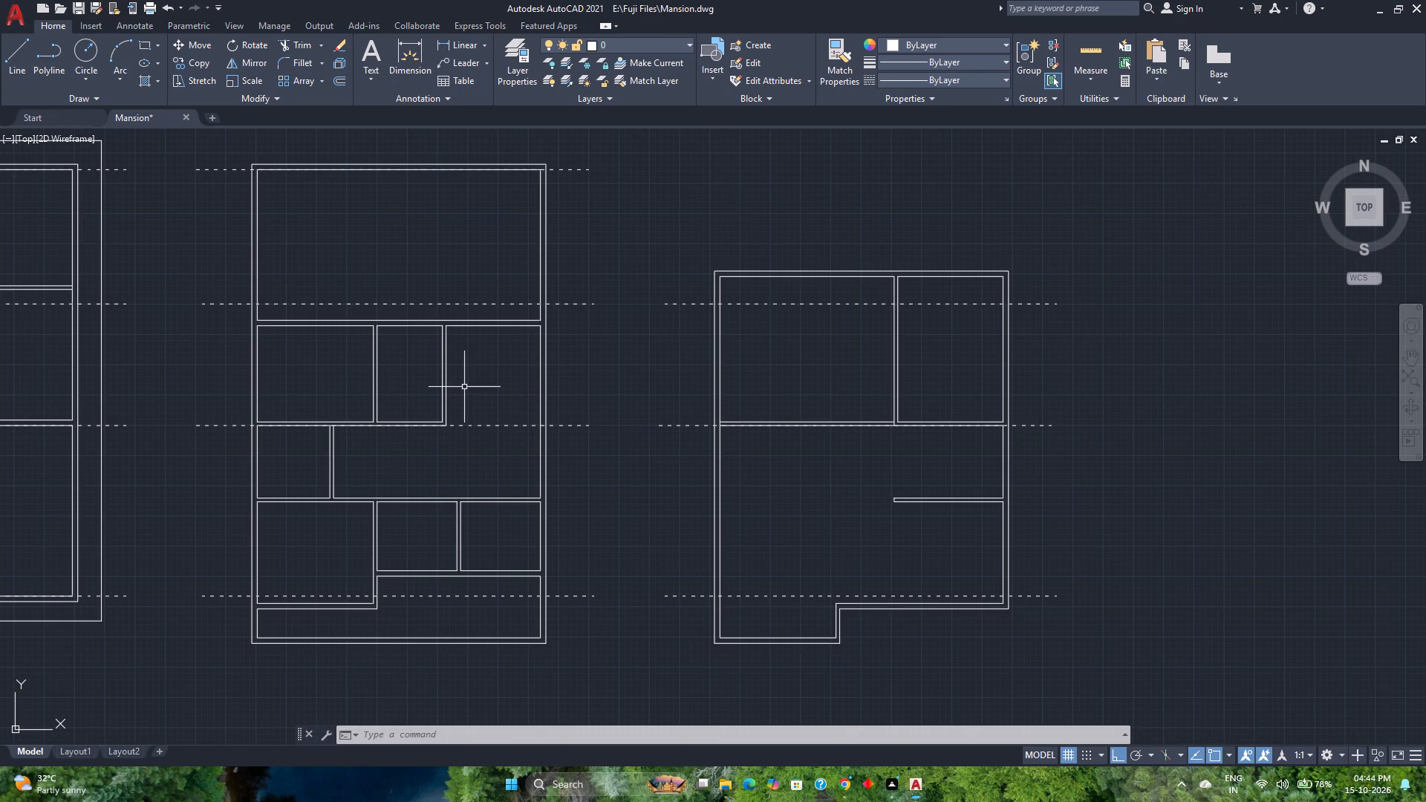
pyautogui.scroll(3, 481, 339)
pyautogui.moveTo(481, 339); pyautogui.dragTo(571, 448, button='middle')
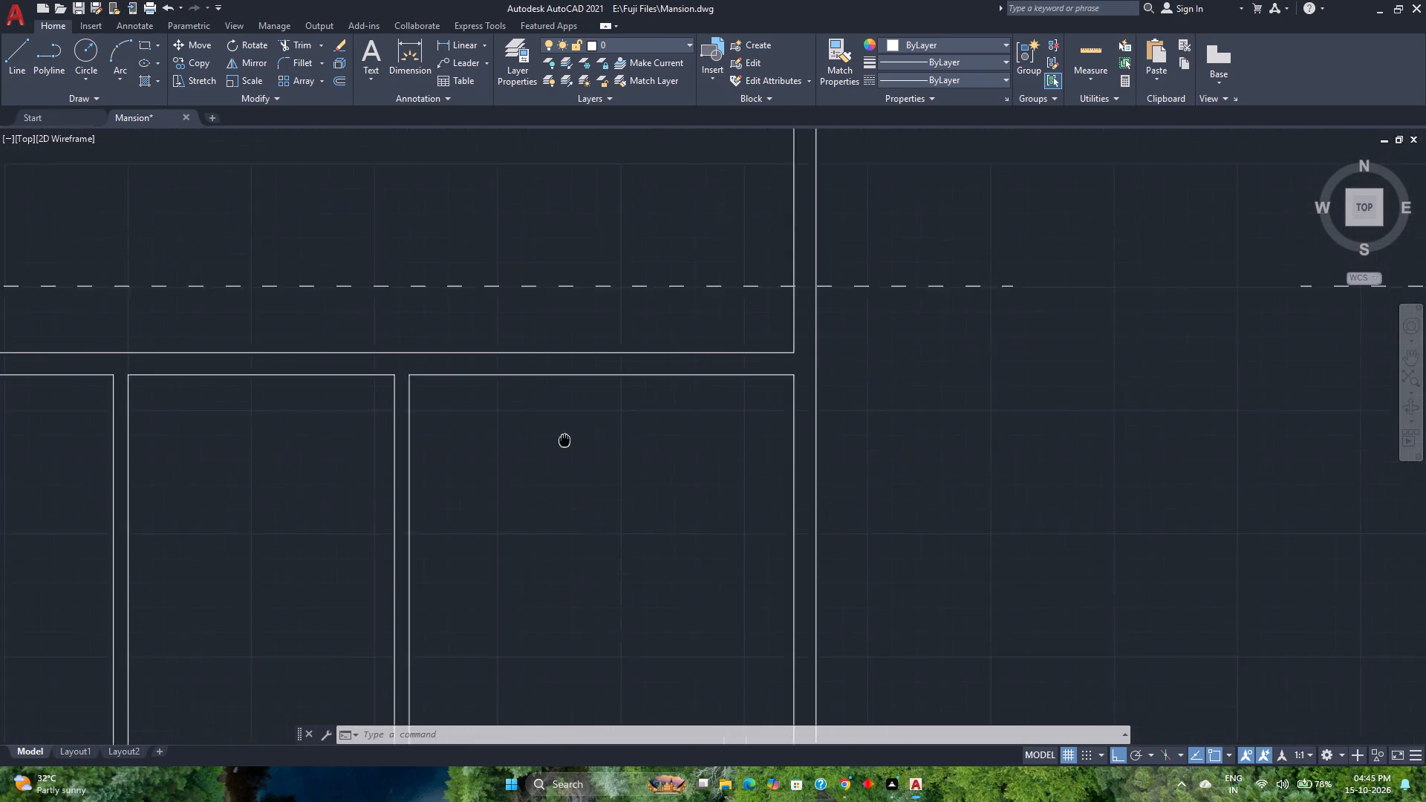
pyautogui.moveTo(571, 448); pyautogui.dragTo(608, 513, button='middle')
pyautogui.scroll(-2, 608, 513)
pyautogui.click(517, 462)
pyautogui.click(494, 426)
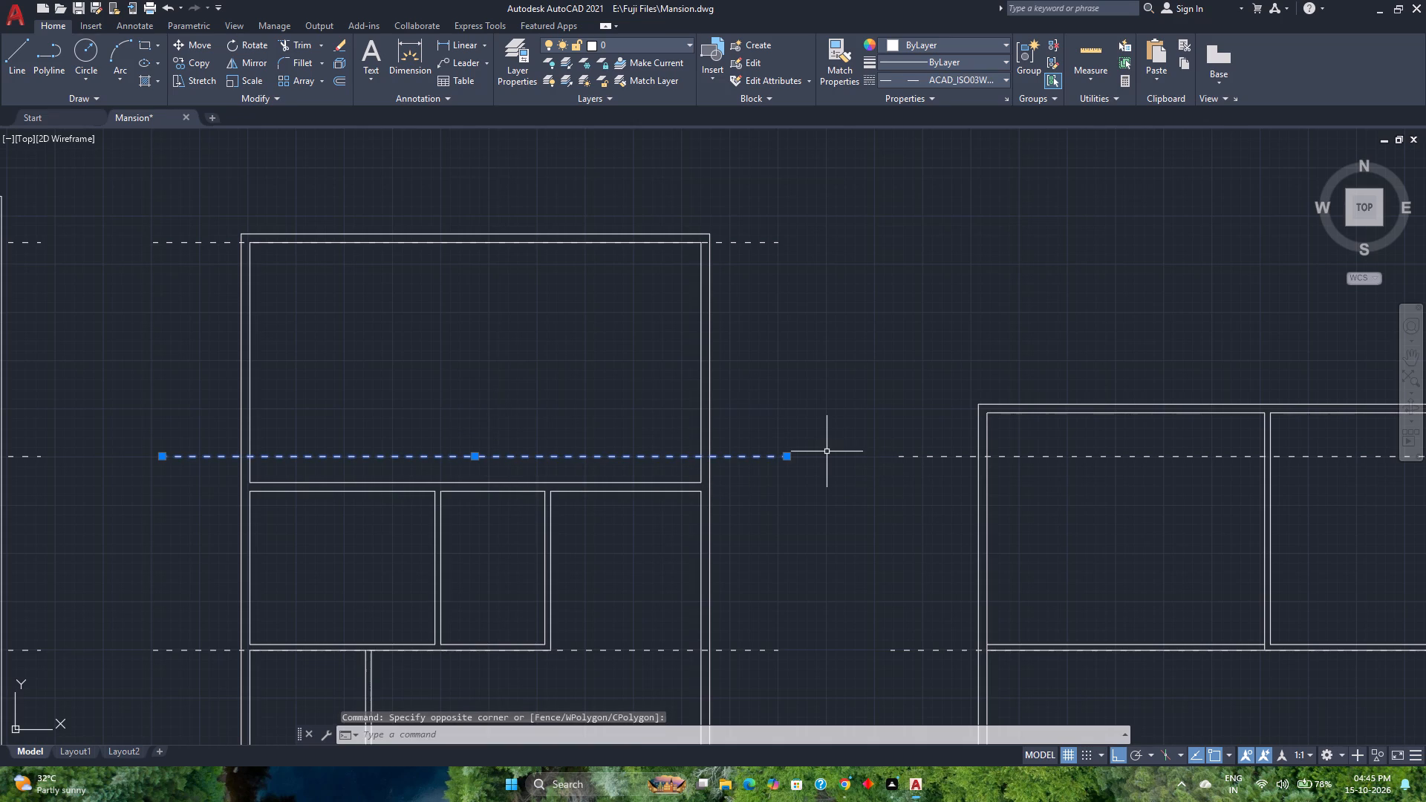
pyautogui.press('Delete')
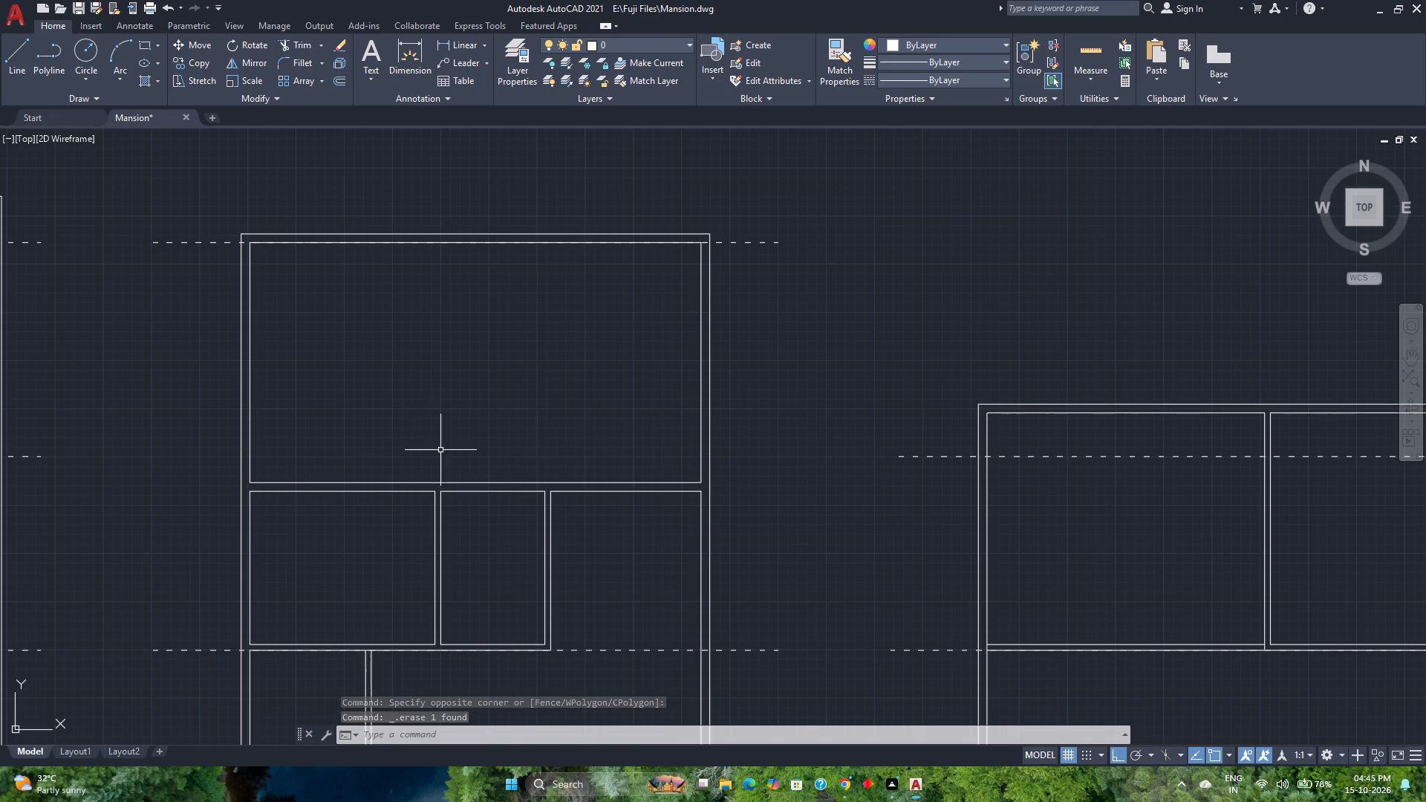
# Measure the inside width and depth of the second plan's large top room.
pyautogui.scroll(-1, 508, 506)
pyautogui.moveTo(508, 506); pyautogui.dragTo(494, 483, button='middle')
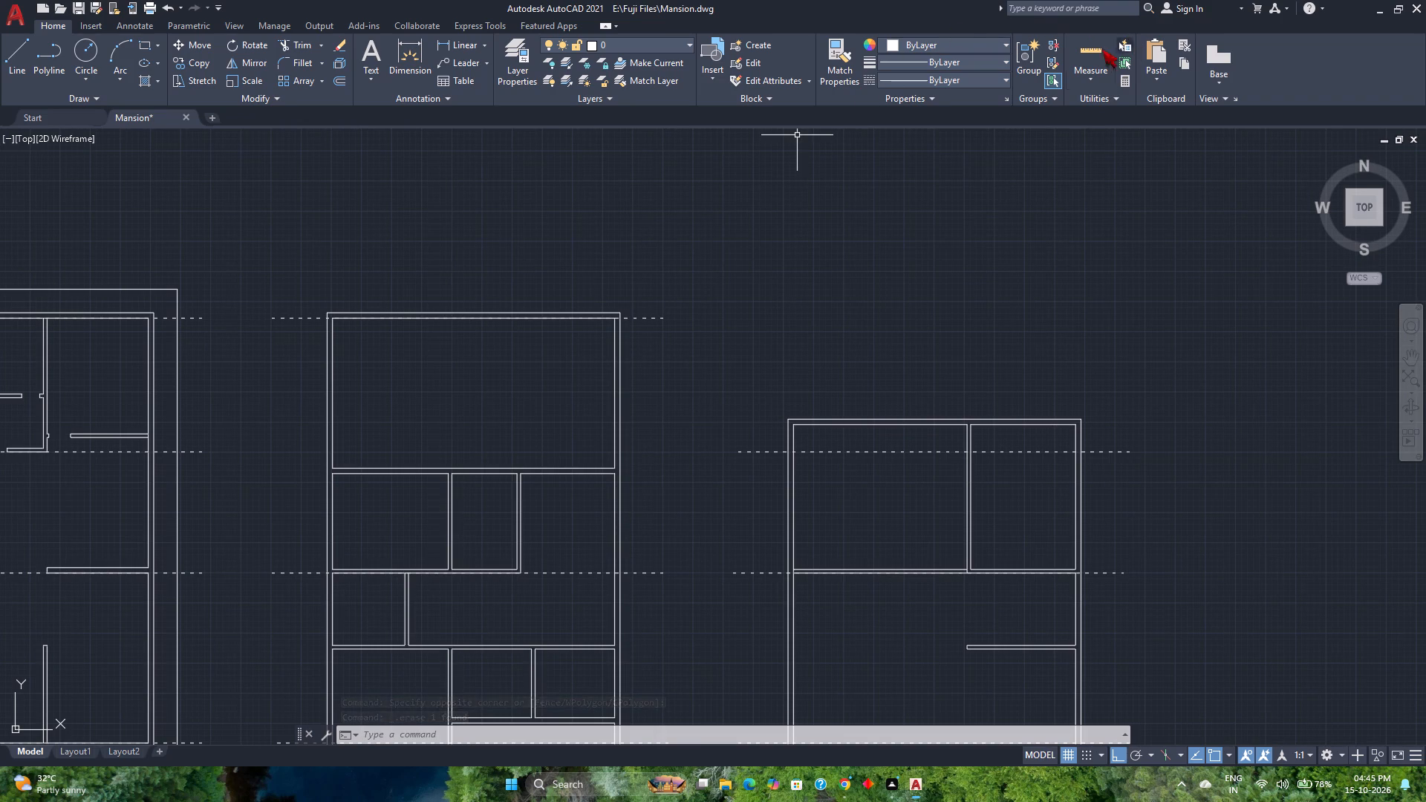
pyautogui.click(1093, 50)
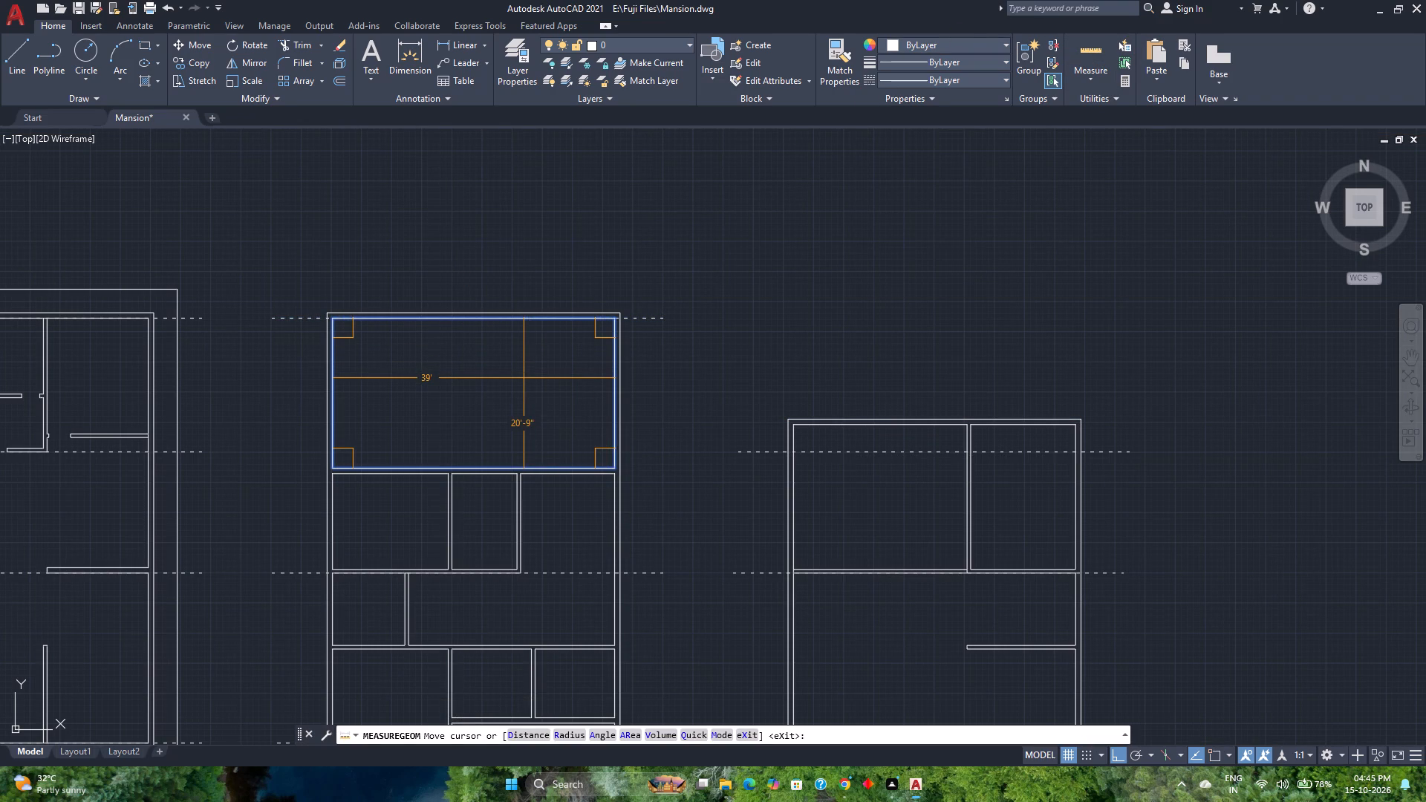
pyautogui.press('Escape')
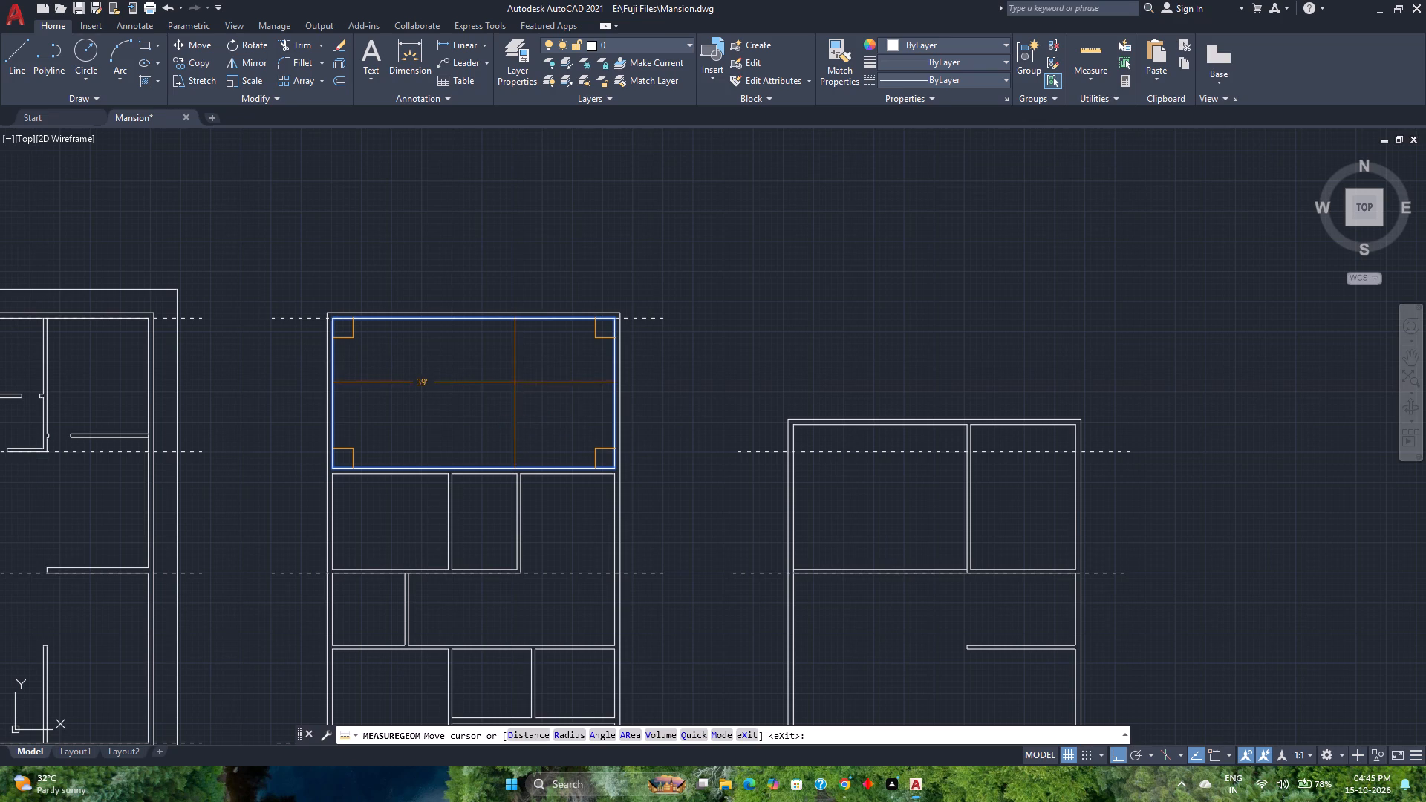
# Offset the inner right wall line of the second plan's top room 20' to the left to start a partition.
pyautogui.click(333, 82)
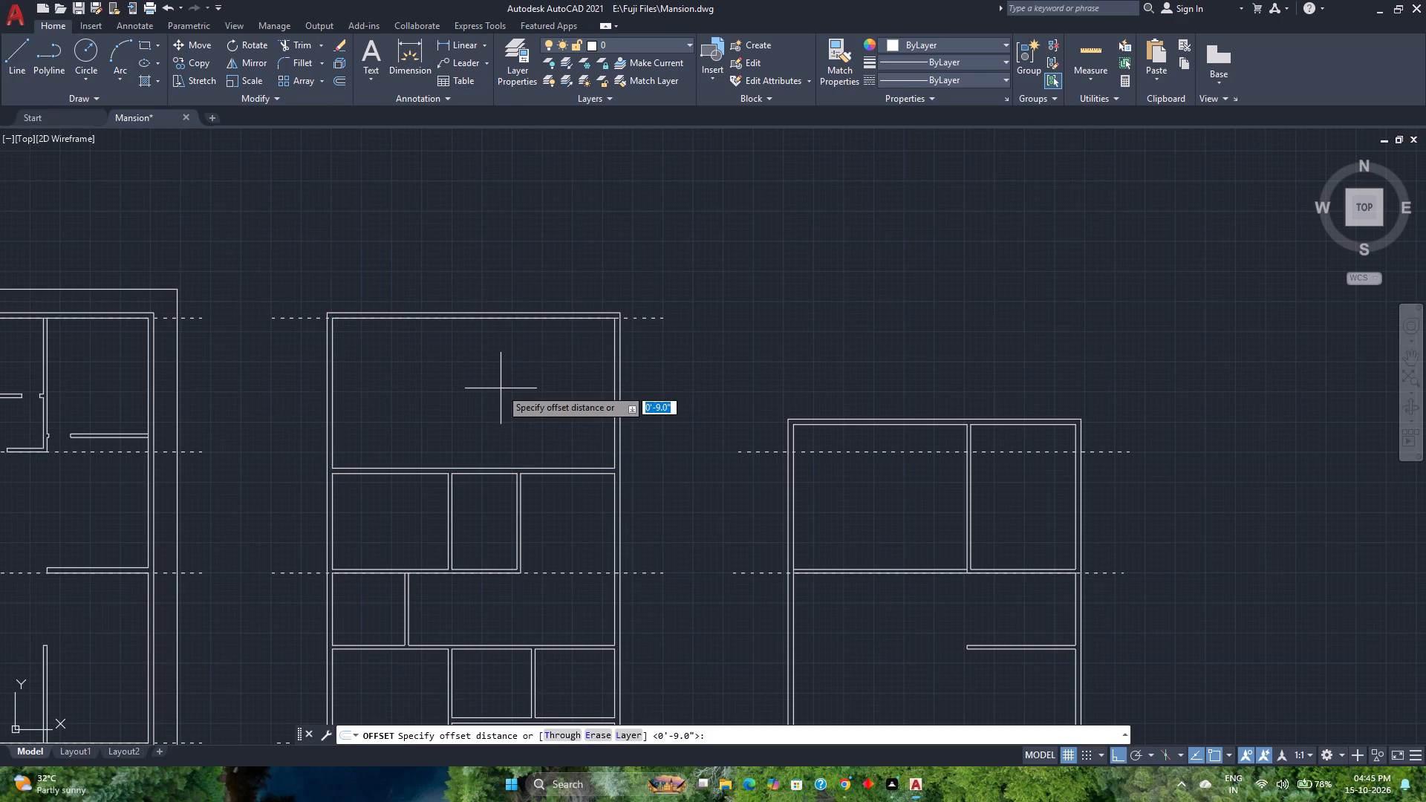
pyautogui.write('20')
pyautogui.press('1')
pyautogui.press('BackSpace')
pyautogui.press("'")
pyautogui.press('Return')
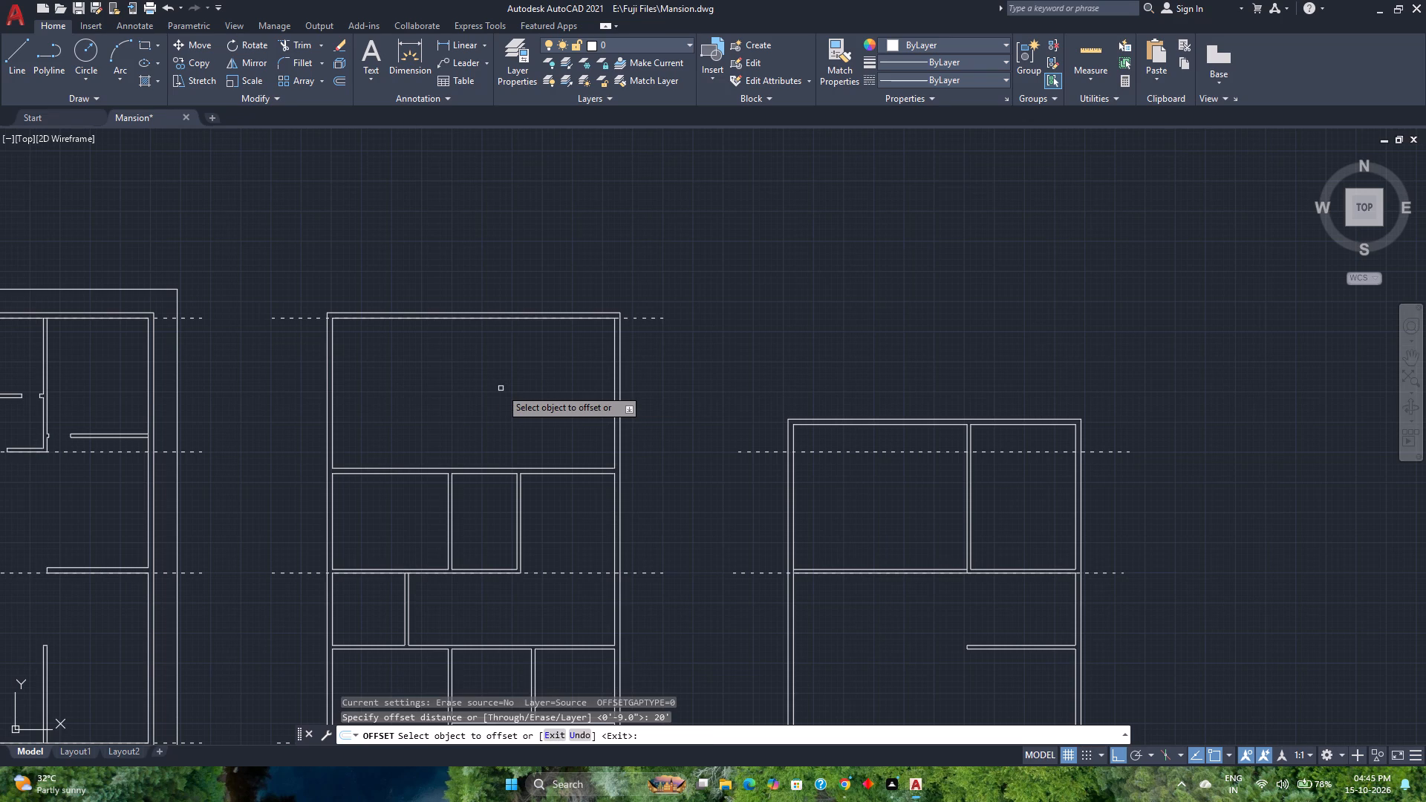
pyautogui.click(613, 394)
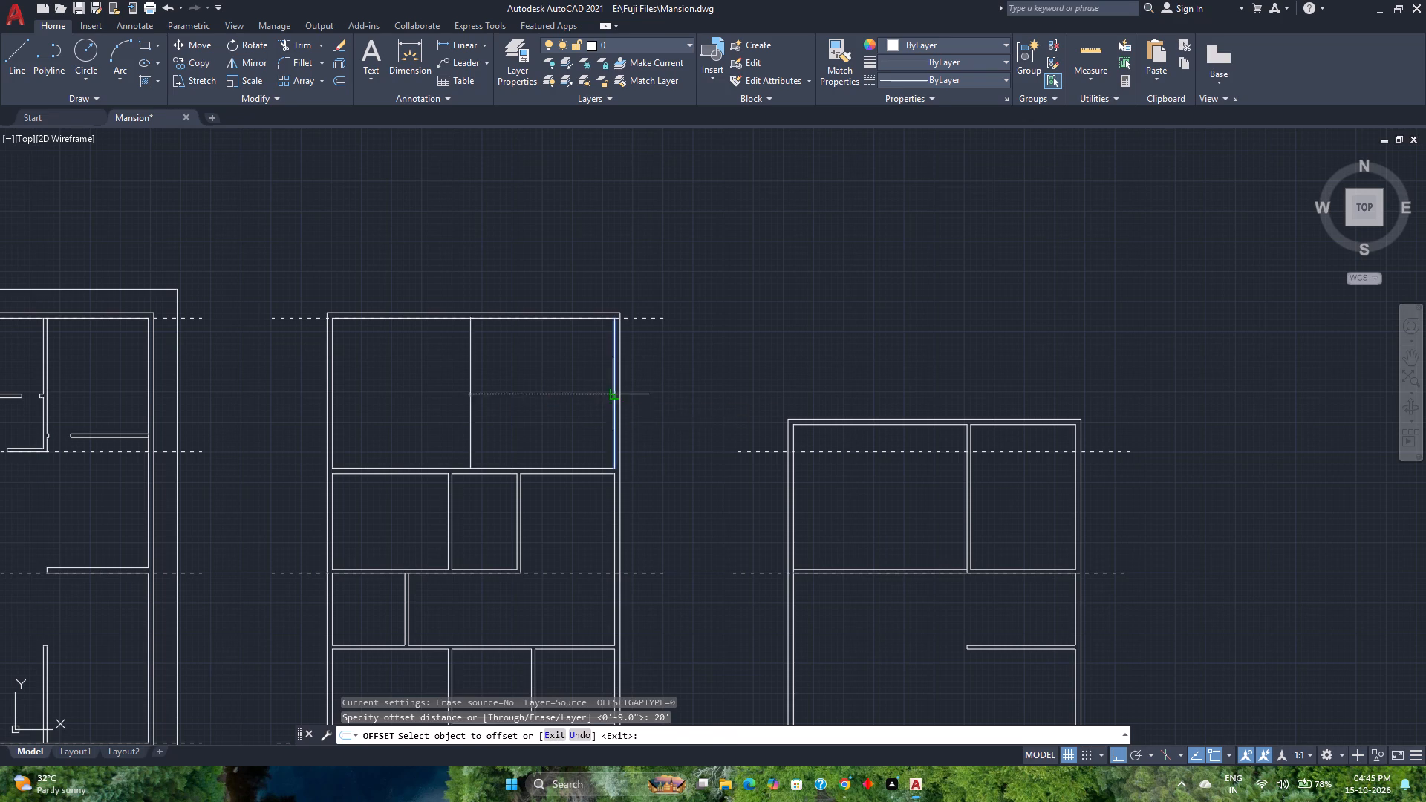
pyautogui.click(464, 430)
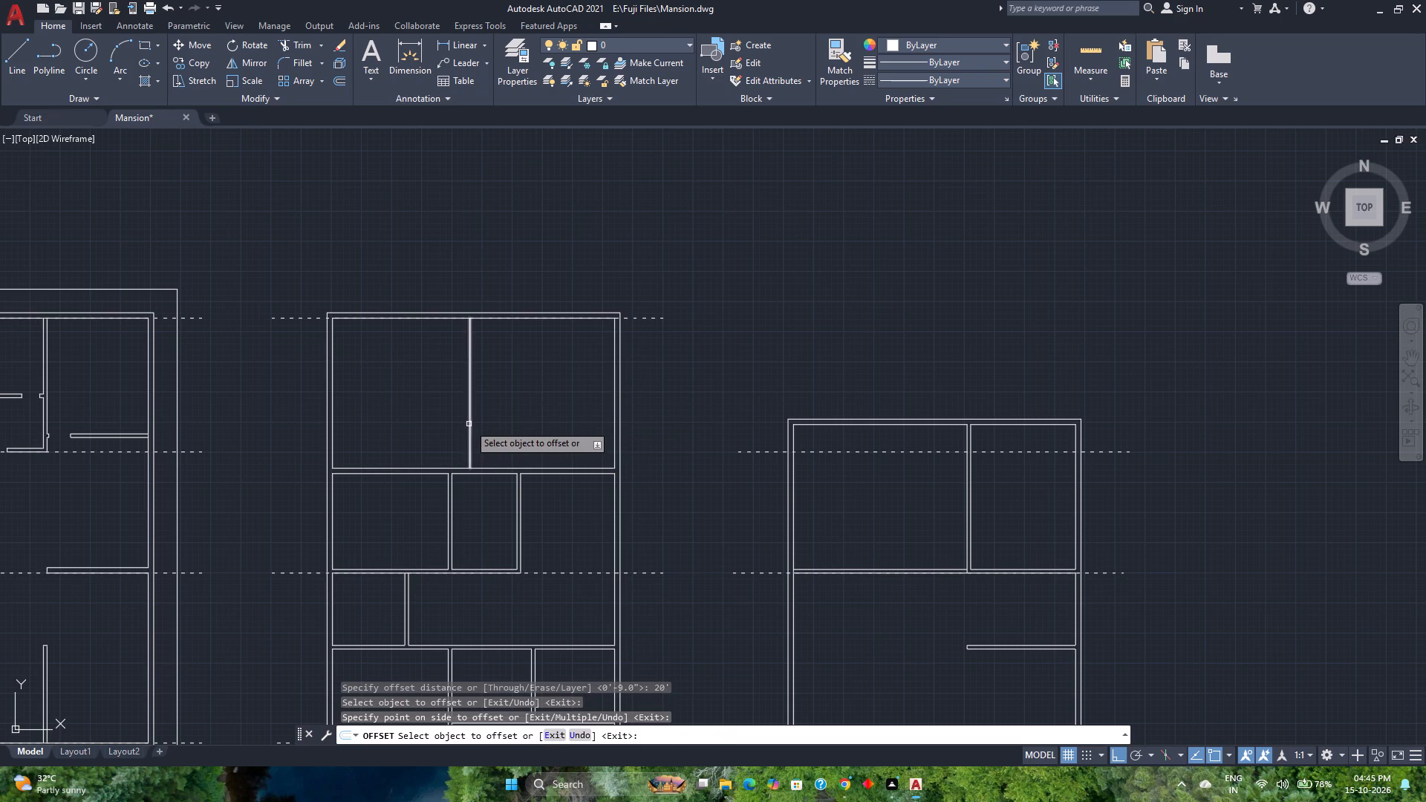
# Offset the new partition line 6" to the left to give the top room's dividing wall its thickness.
pyautogui.click(469, 424)
pyautogui.press('6')
pyautogui.press('Return')
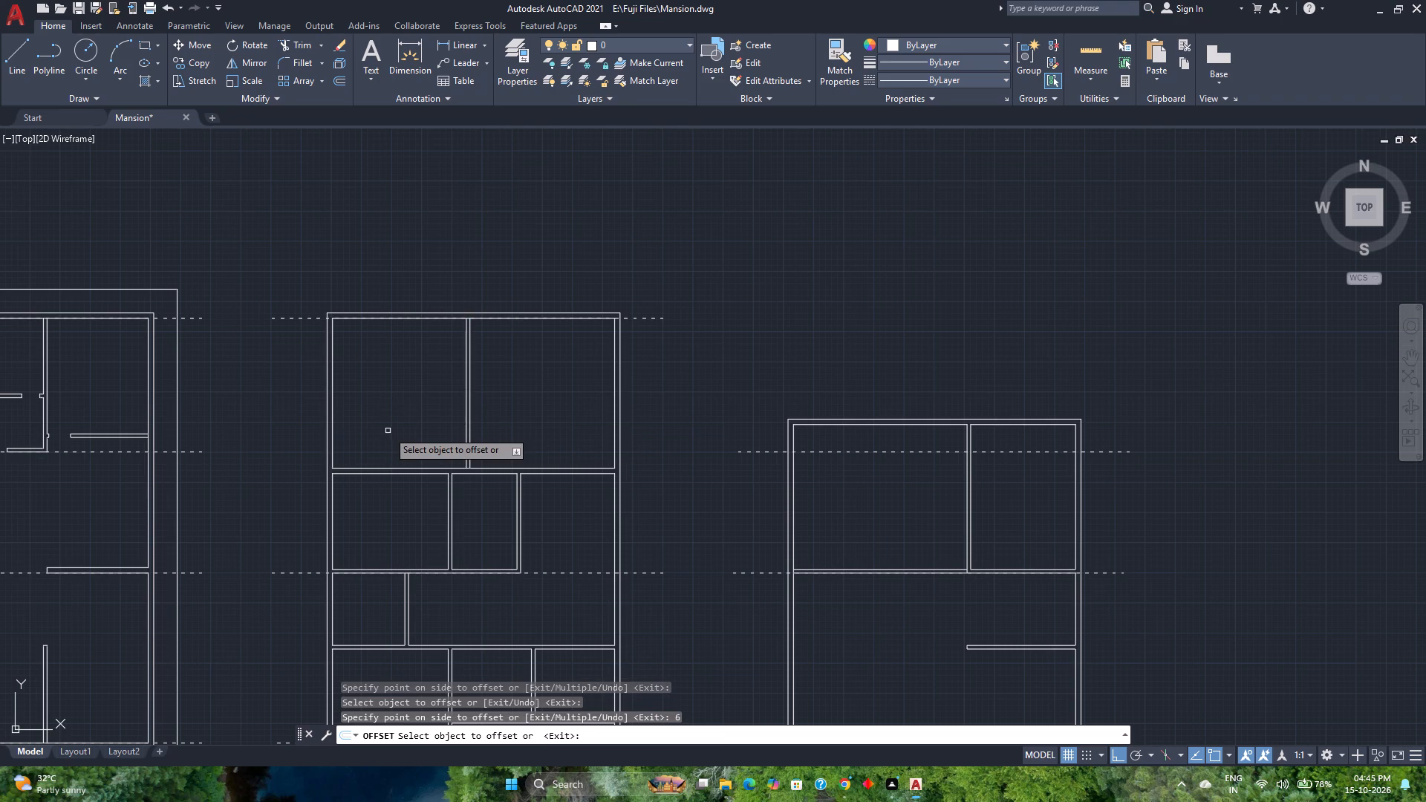
pyautogui.scroll(1, 473, 385)
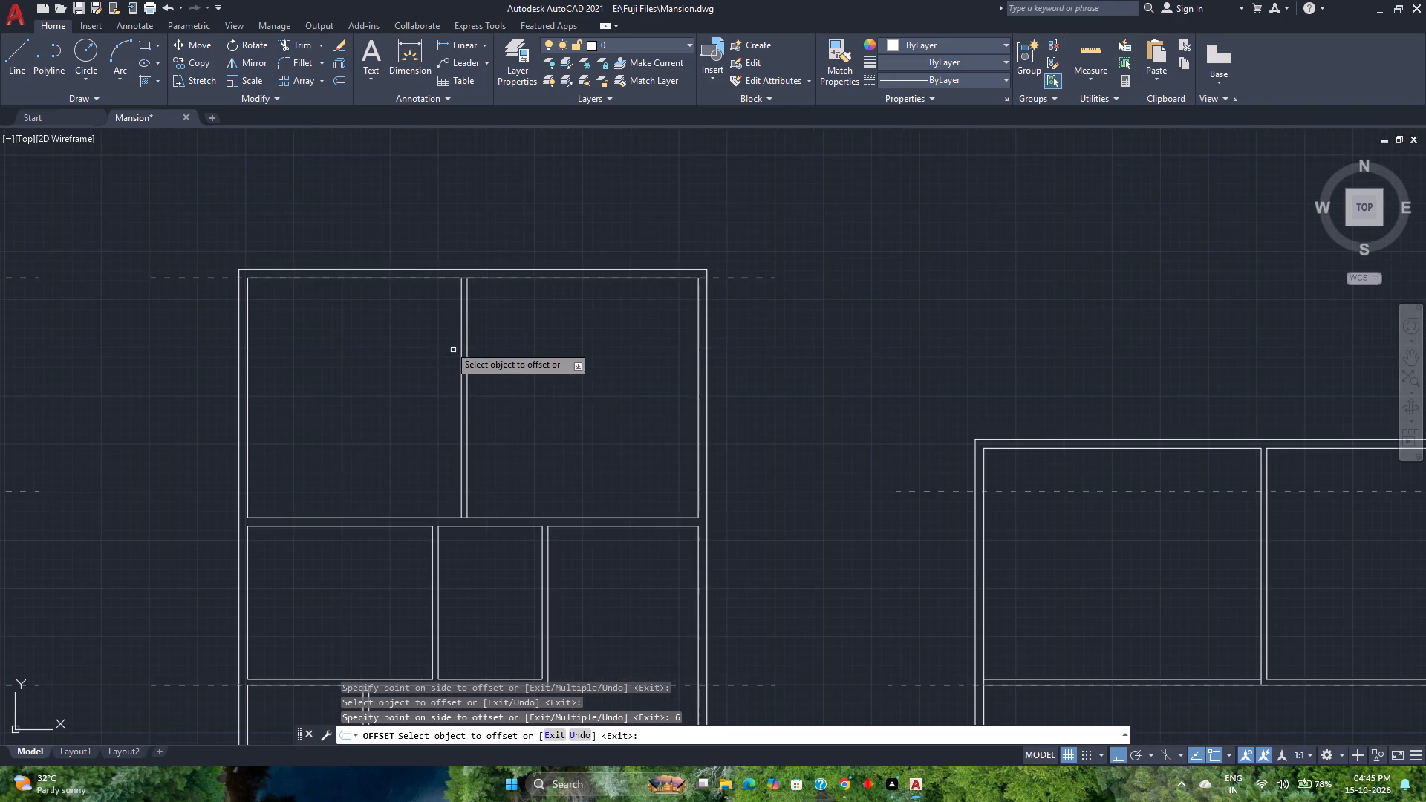
pyautogui.scroll(1, 429, 316)
pyautogui.scroll(-2, 468, 388)
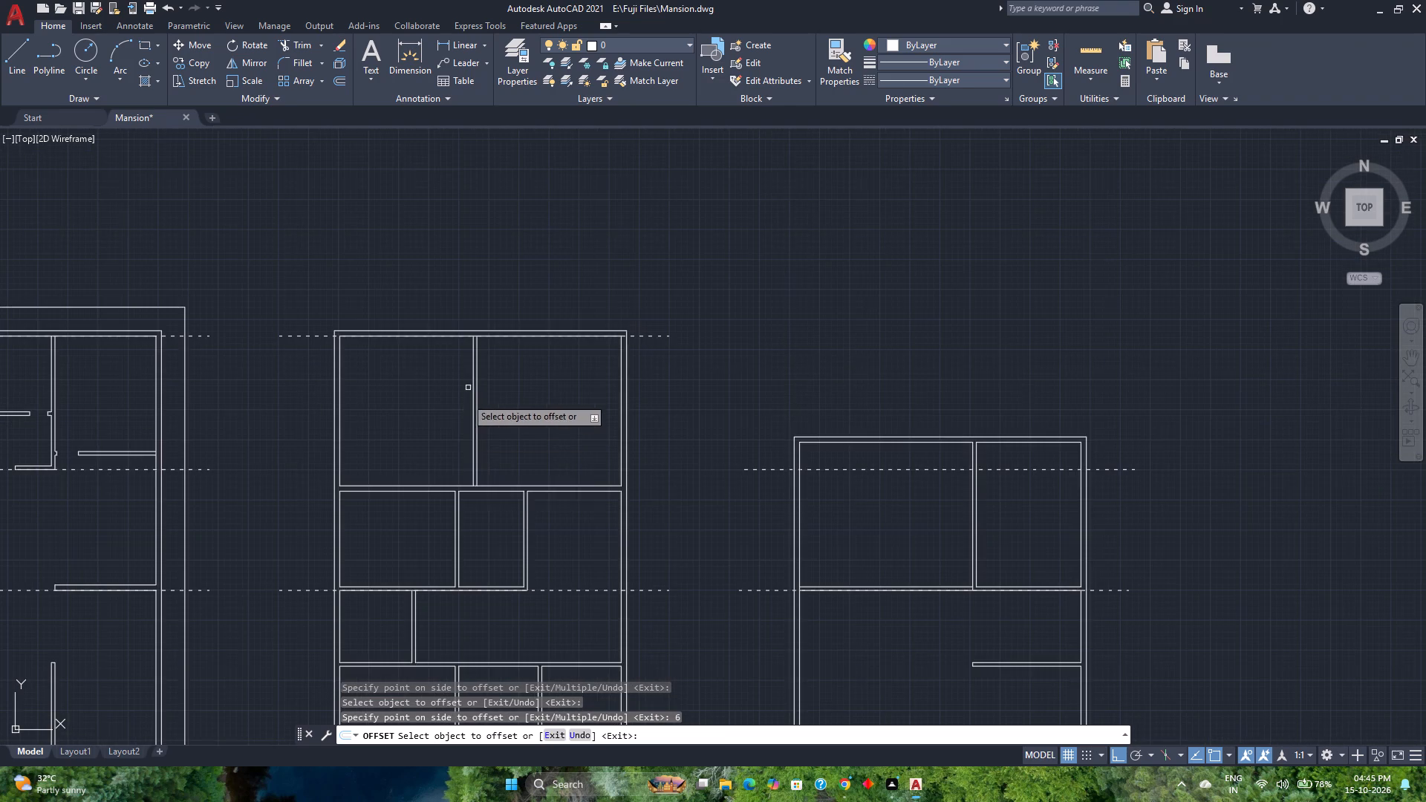
pyautogui.scroll(1, 442, 379)
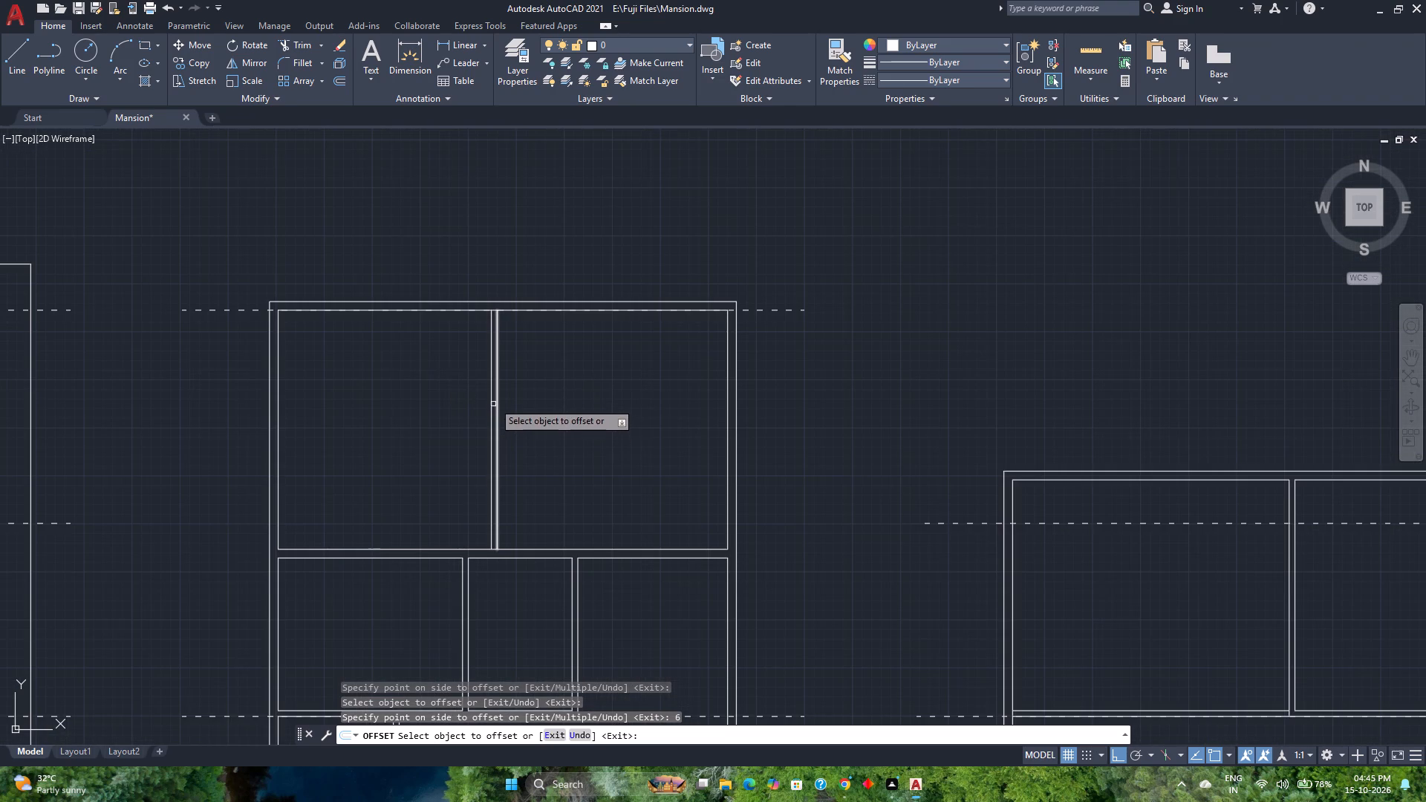
pyautogui.scroll(-2, 492, 399)
pyautogui.moveTo(506, 468); pyautogui.dragTo(486, 394, button='middle')
pyautogui.middleClick(486, 394)
pyautogui.press('space')
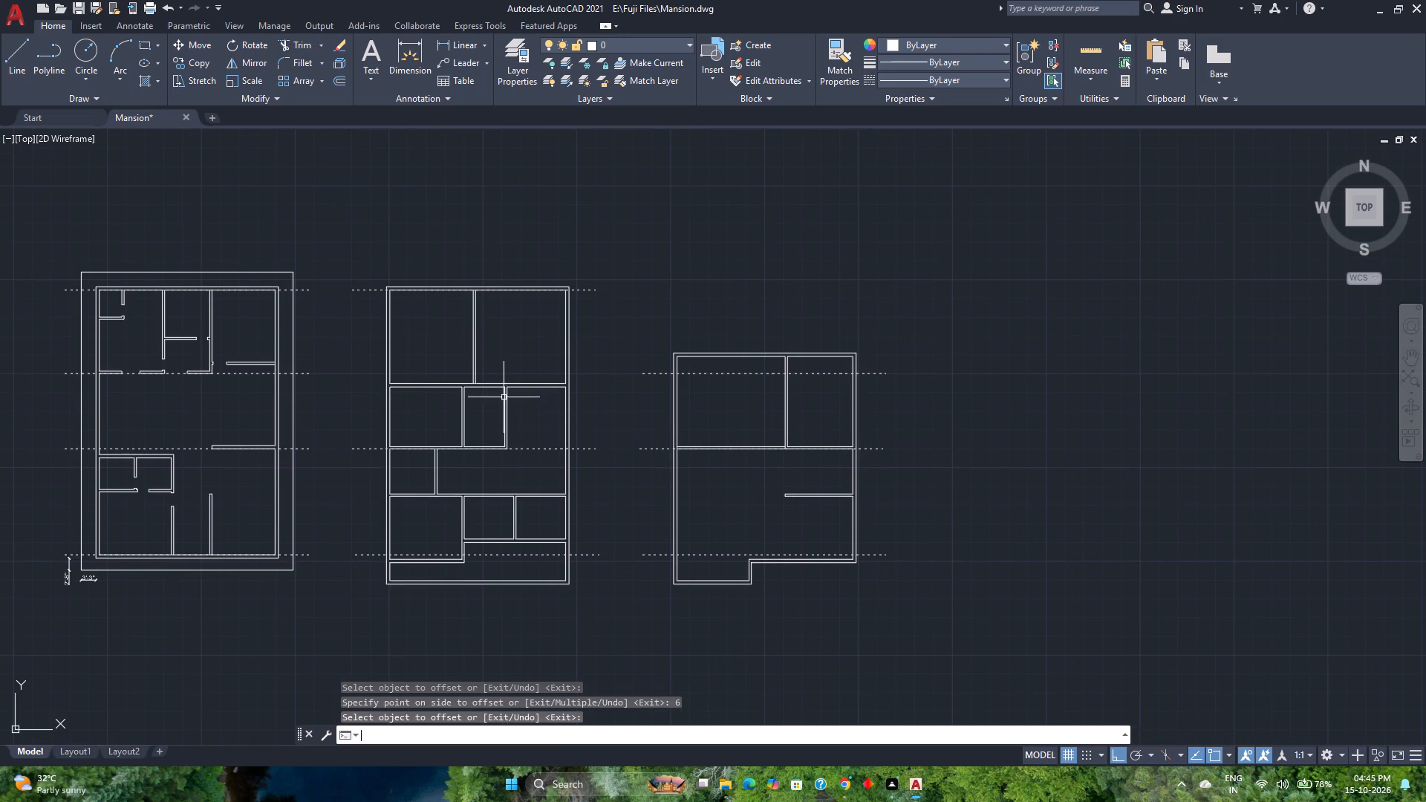
# Trim the wall line between the two partition lines where the new partition meets the top room's lower wall.
pyautogui.scroll(2, 507, 393)
pyautogui.scroll(3, 446, 367)
pyautogui.write('tr')
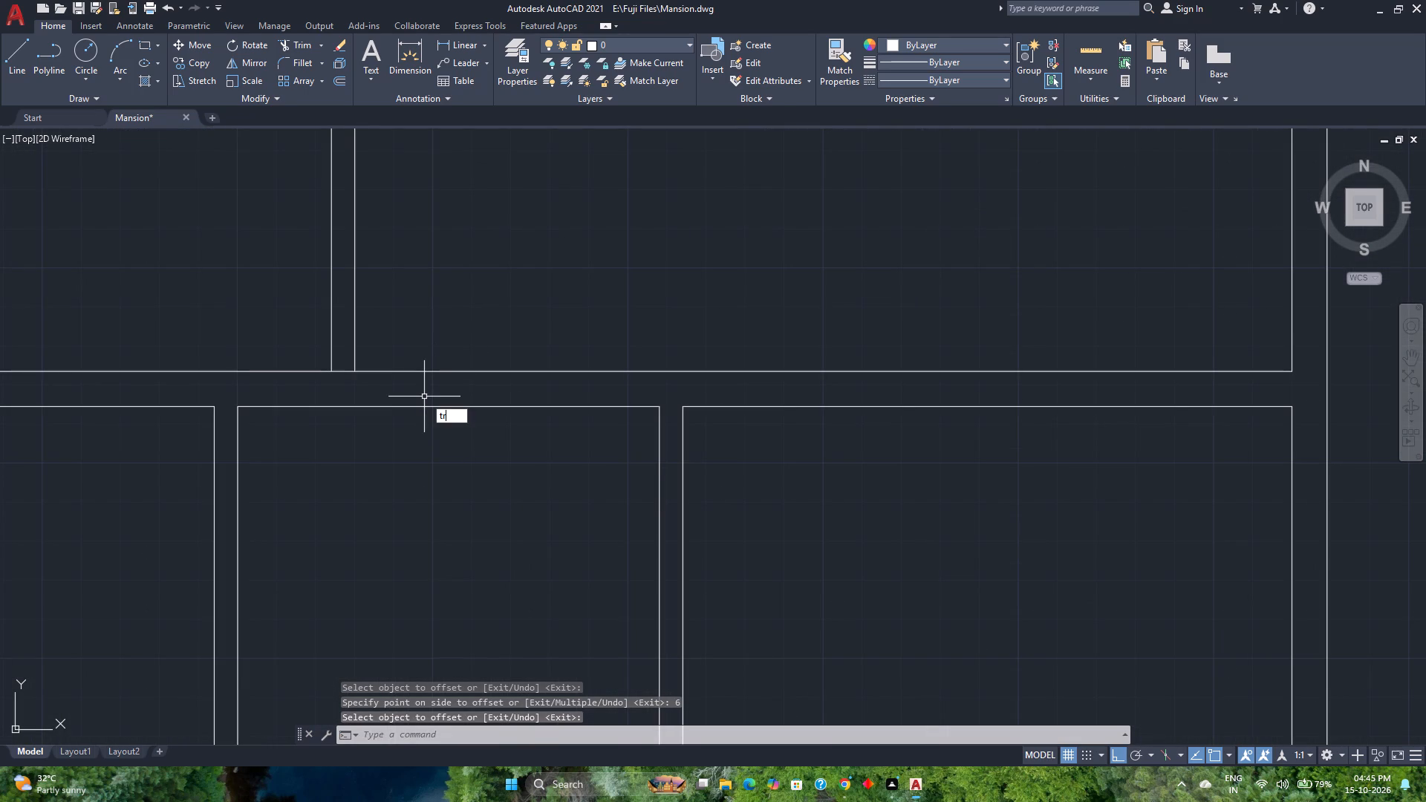
pyautogui.press('Return')
pyautogui.scroll(2, 342, 376)
pyautogui.moveTo(352, 345); pyautogui.dragTo(356, 409)
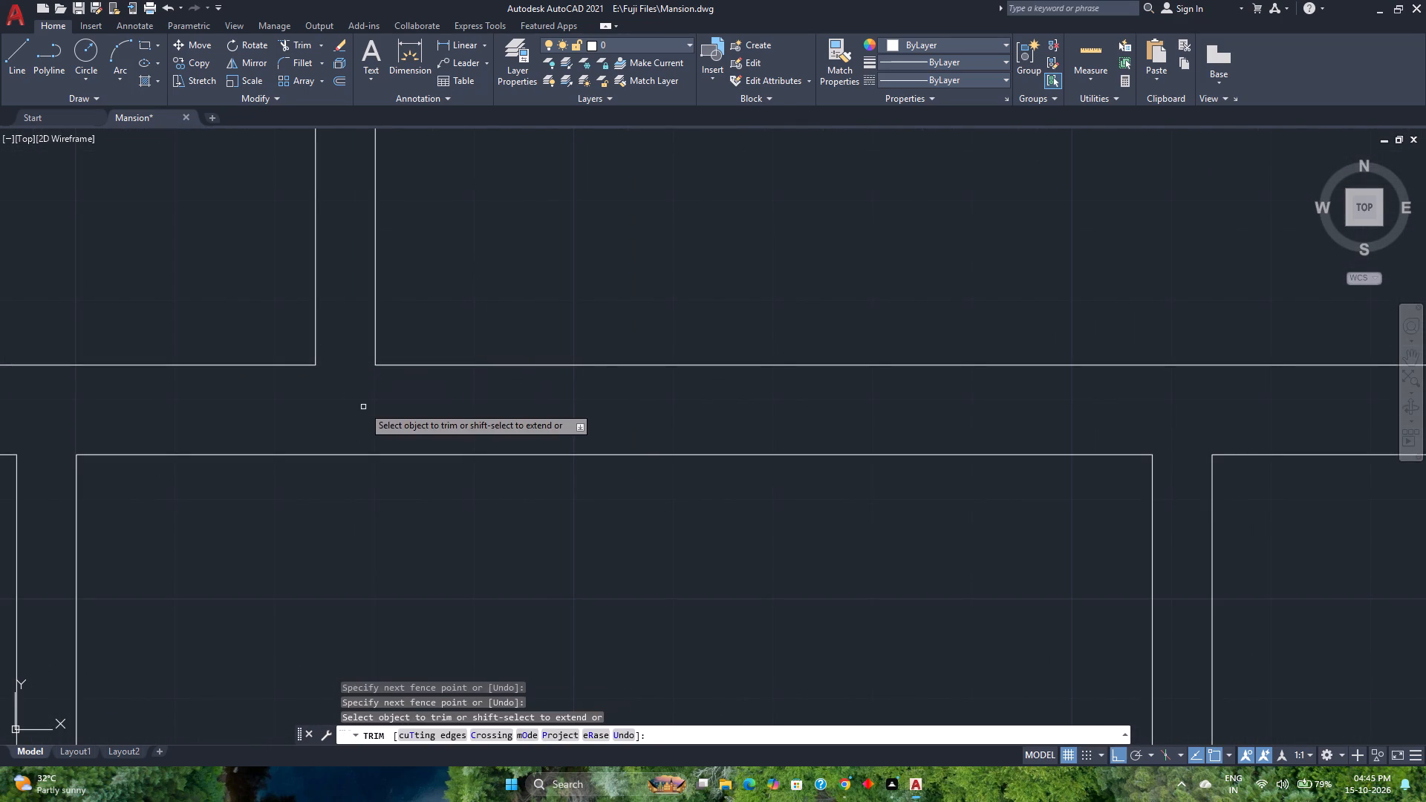
pyautogui.press('space')
# Delete the dashed reference line crossing the middle of the second plan.
pyautogui.scroll(-3, 363, 403)
pyautogui.scroll(-2, 468, 413)
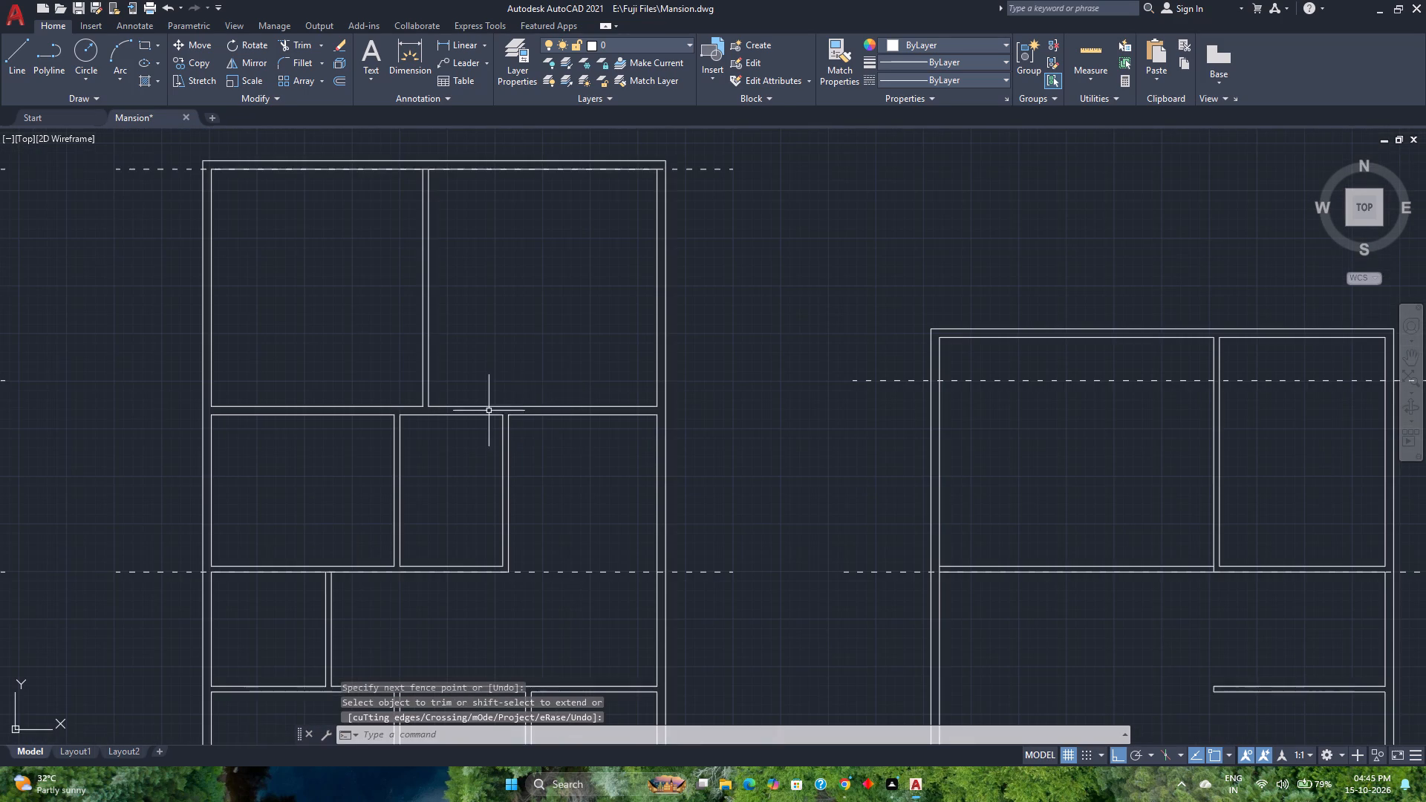
pyautogui.moveTo(574, 365); pyautogui.dragTo(517, 405, button='middle')
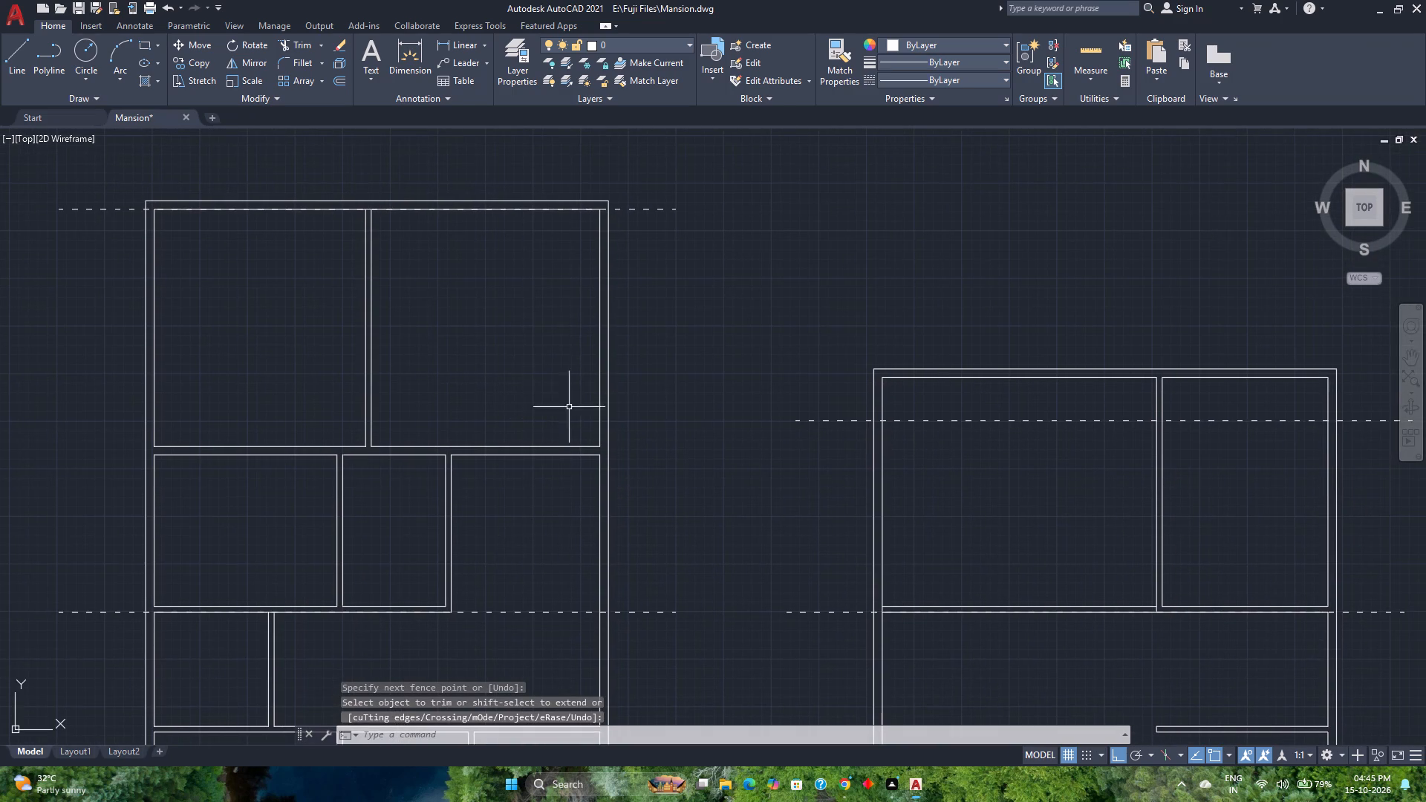
pyautogui.moveTo(526, 499); pyautogui.dragTo(523, 454, button='middle')
pyautogui.middleClick(523, 454)
pyautogui.scroll(1, 523, 454)
pyautogui.scroll(-1, 523, 454)
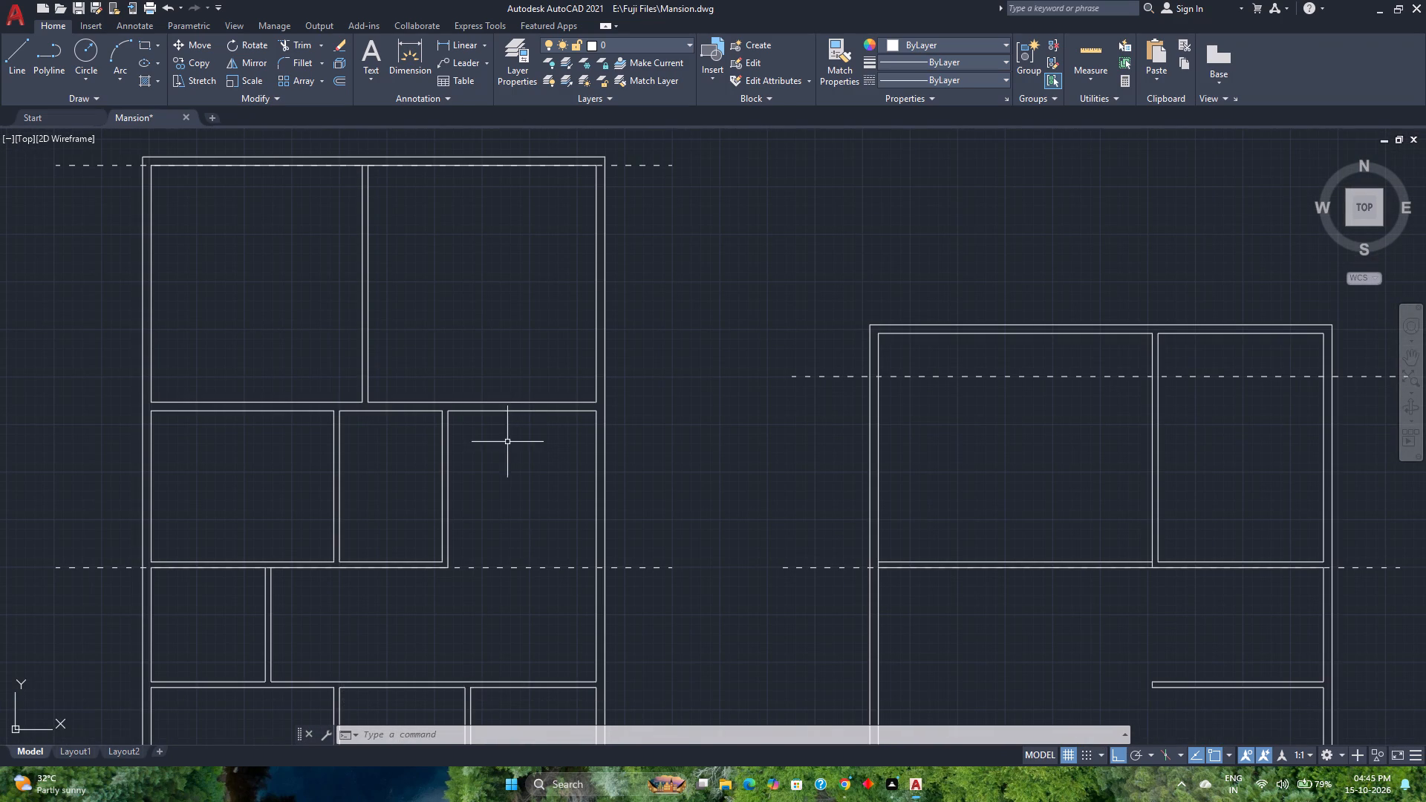
pyautogui.moveTo(521, 451); pyautogui.dragTo(534, 405, button='middle')
pyautogui.middleClick(534, 405)
pyautogui.moveTo(472, 603); pyautogui.dragTo(497, 502, button='middle')
pyautogui.middleClick(498, 502)
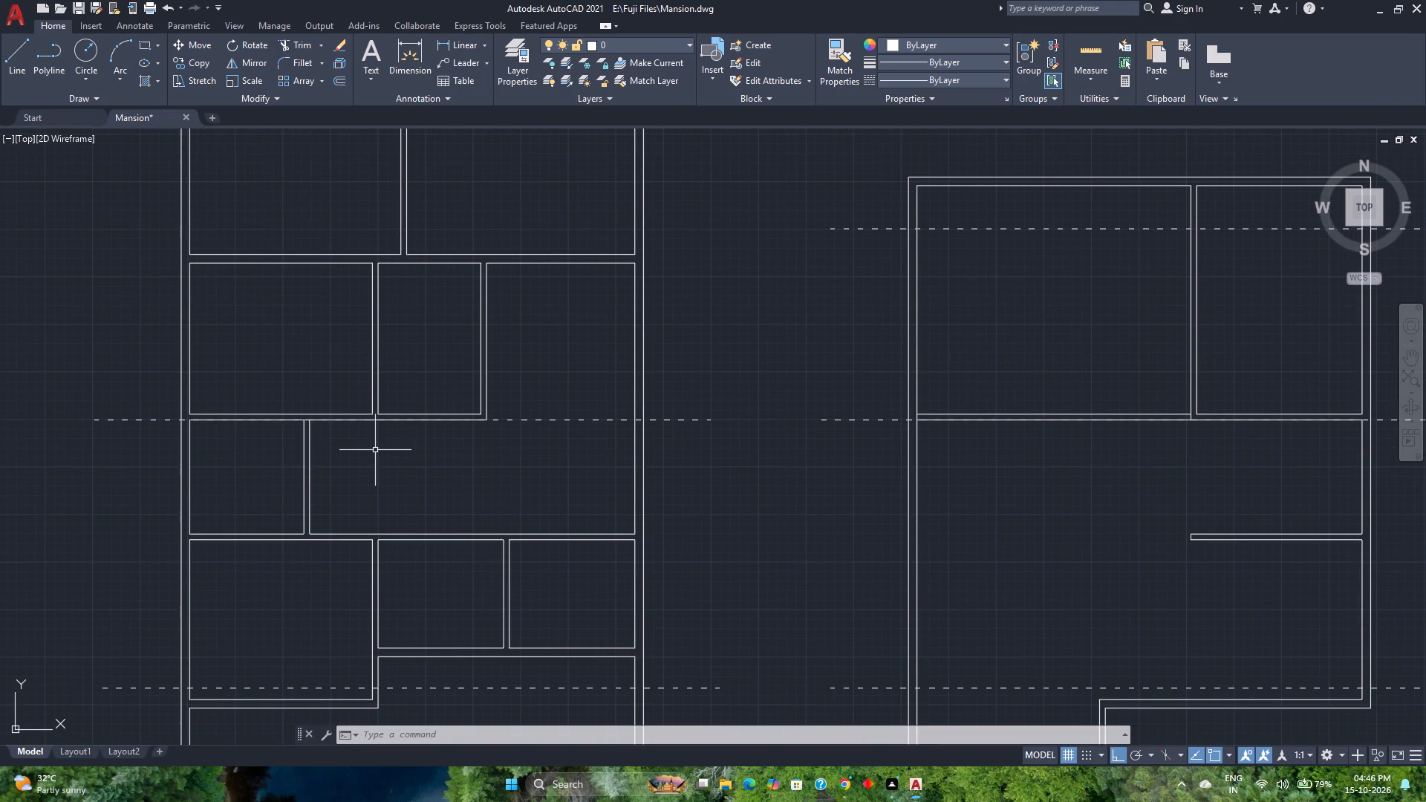
pyautogui.click(737, 456)
pyautogui.click(683, 394)
pyautogui.scroll(-2, 683, 394)
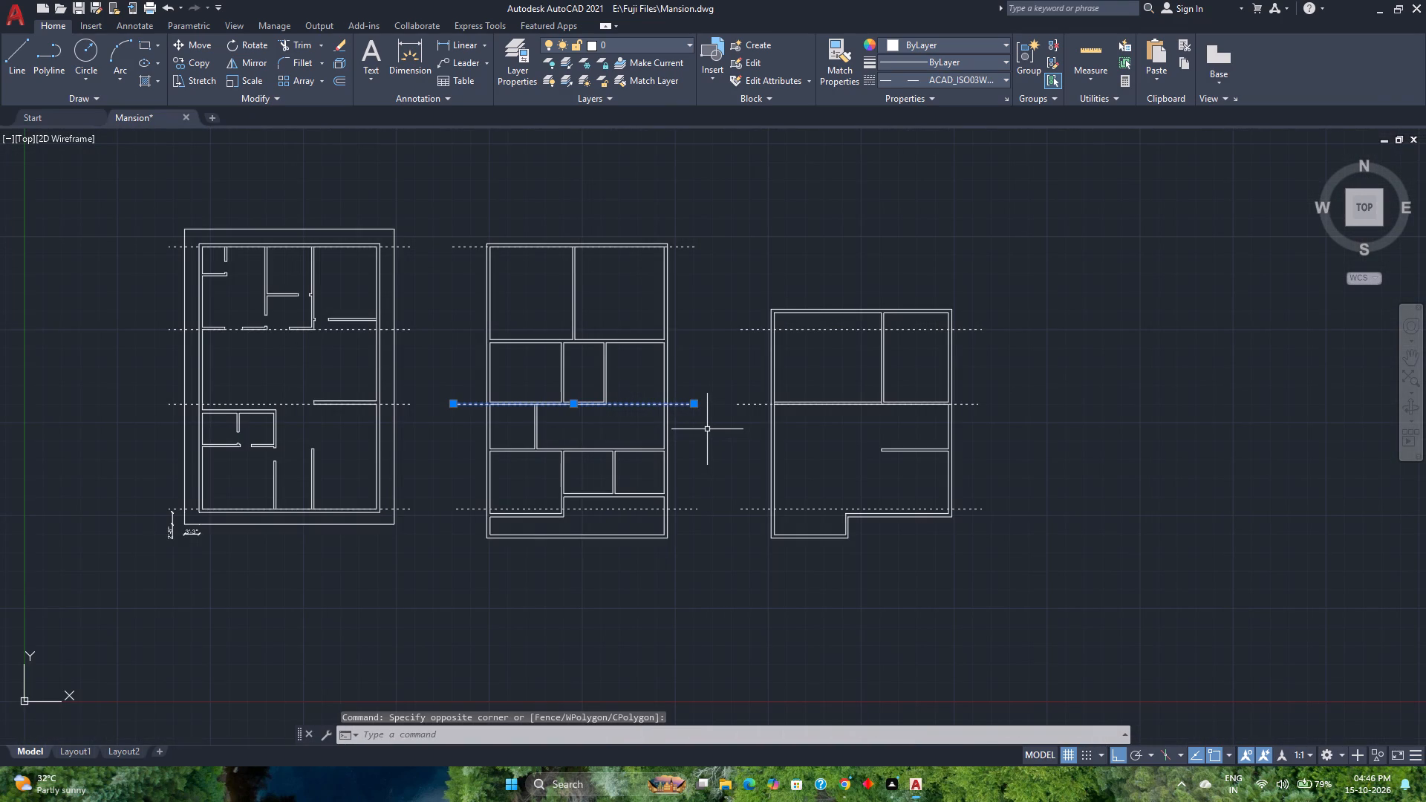
pyautogui.press('Delete')
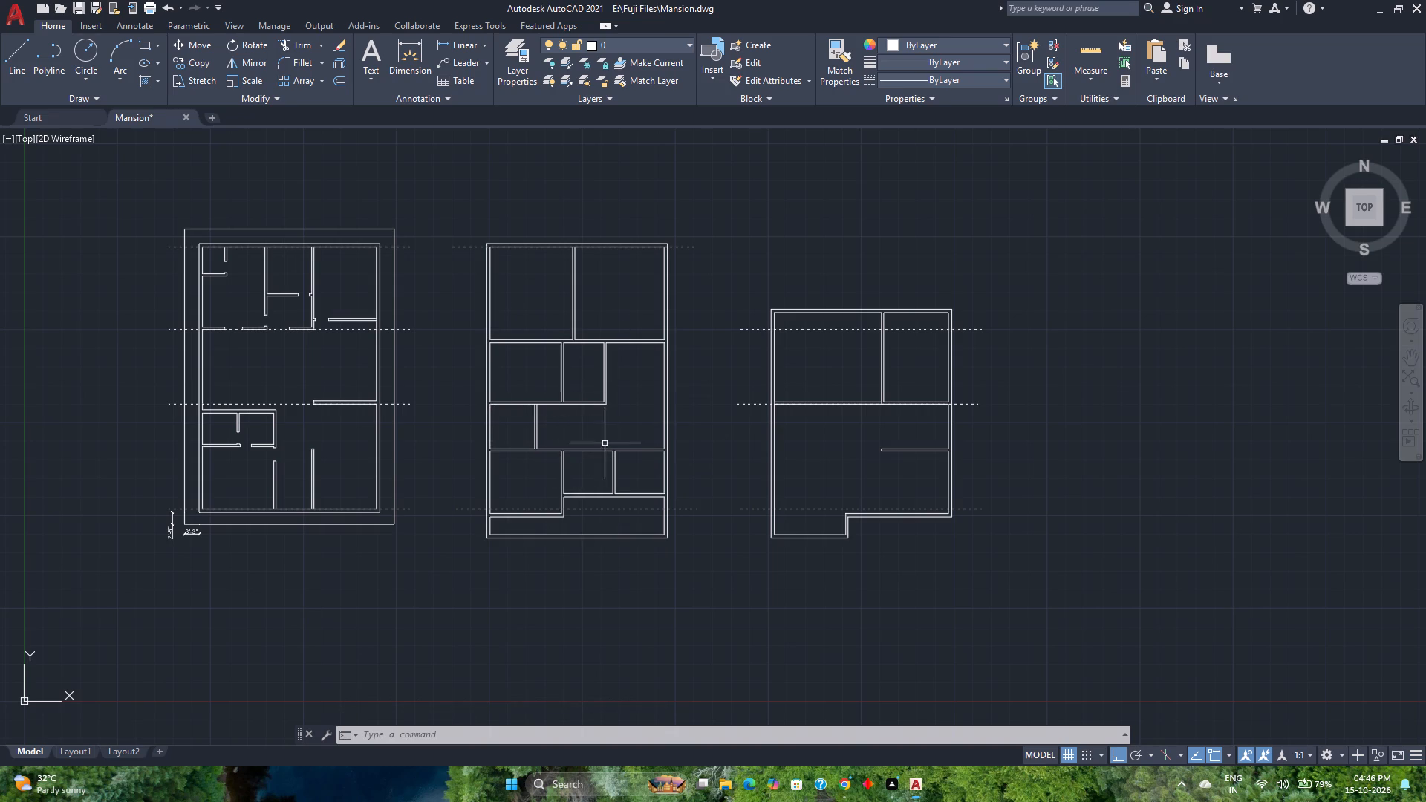
# Draw a short vertical line across the second plan's lower horizontal partition, upward from the lower-left room's top-right corner.
pyautogui.scroll(4, 556, 460)
pyautogui.moveTo(550, 448); pyautogui.dragTo(513, 477, button='middle')
pyautogui.middleClick(513, 477)
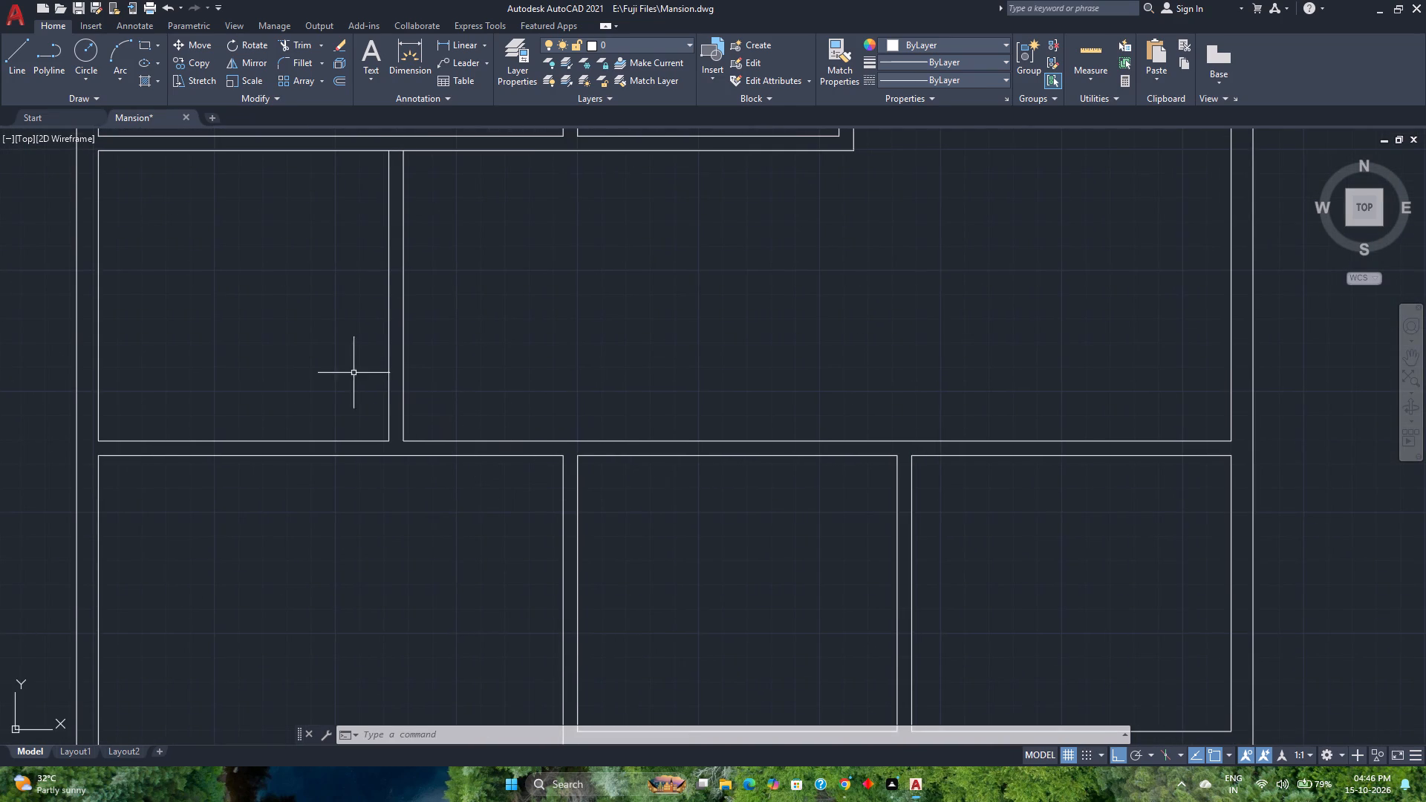
pyautogui.click(18, 65)
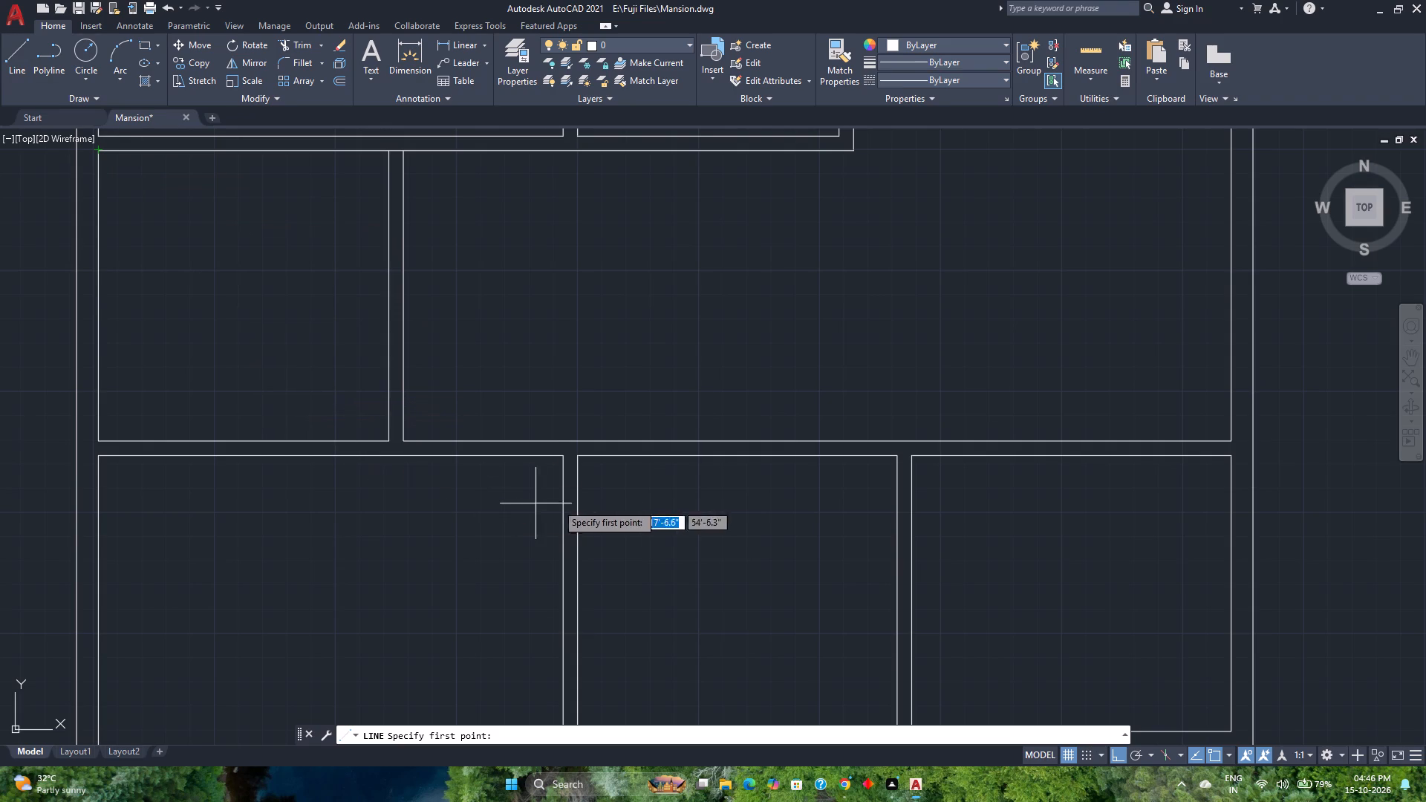
pyautogui.scroll(2, 567, 455)
pyautogui.click(558, 462)
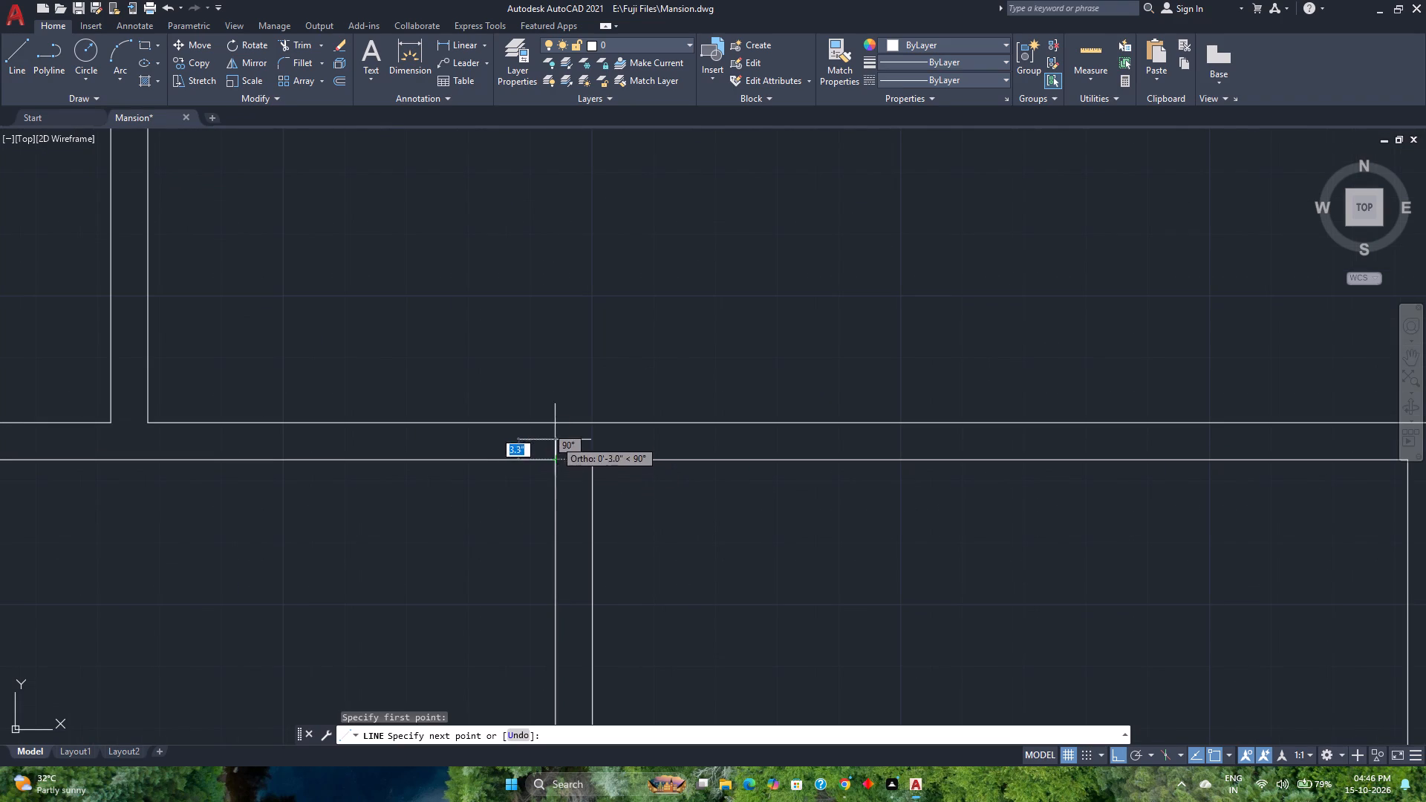
pyautogui.click(552, 425)
pyautogui.press('Escape')
# Move the new short line 3" to the left along the partition above the lower-left room.
pyautogui.scroll(3, 552, 429)
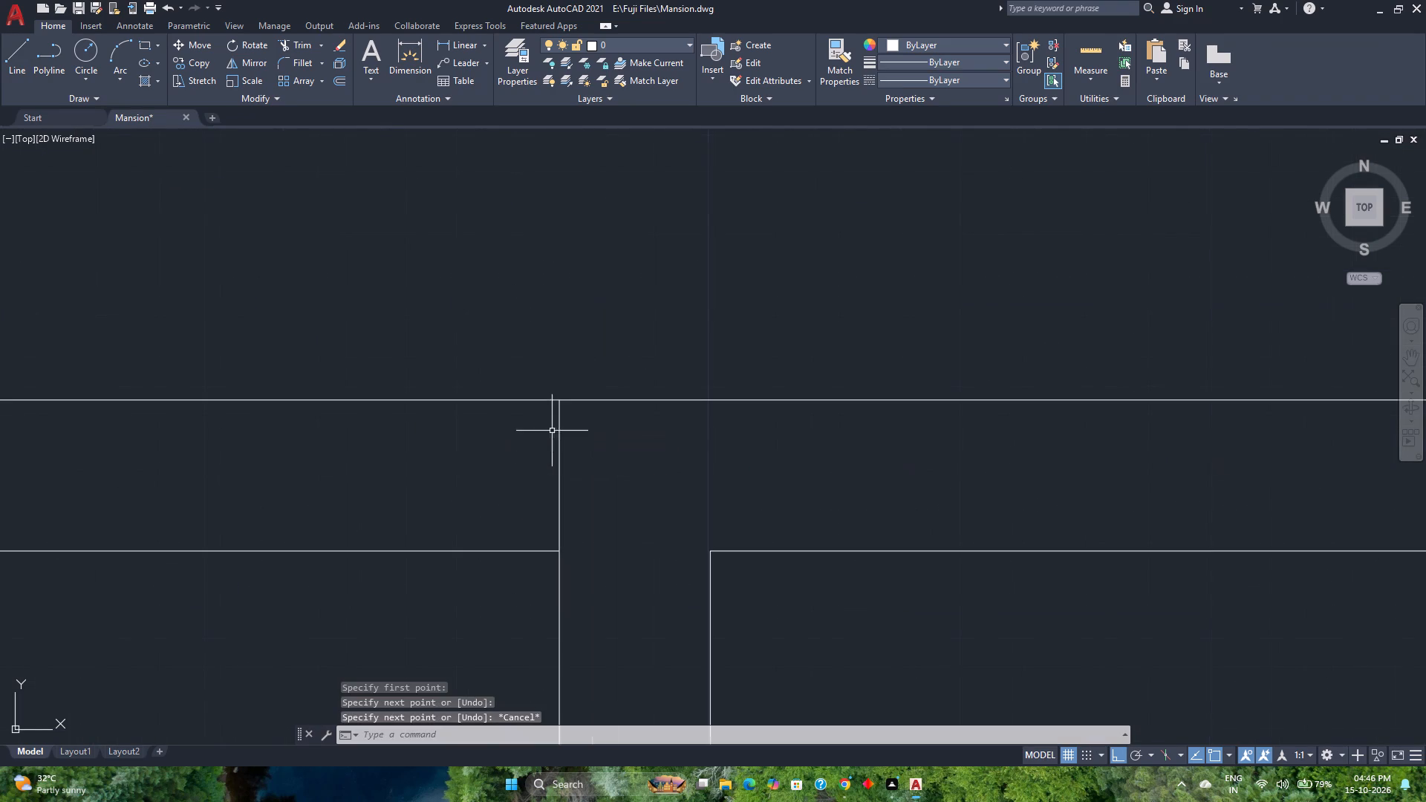
pyautogui.click(590, 456)
pyautogui.click(472, 453)
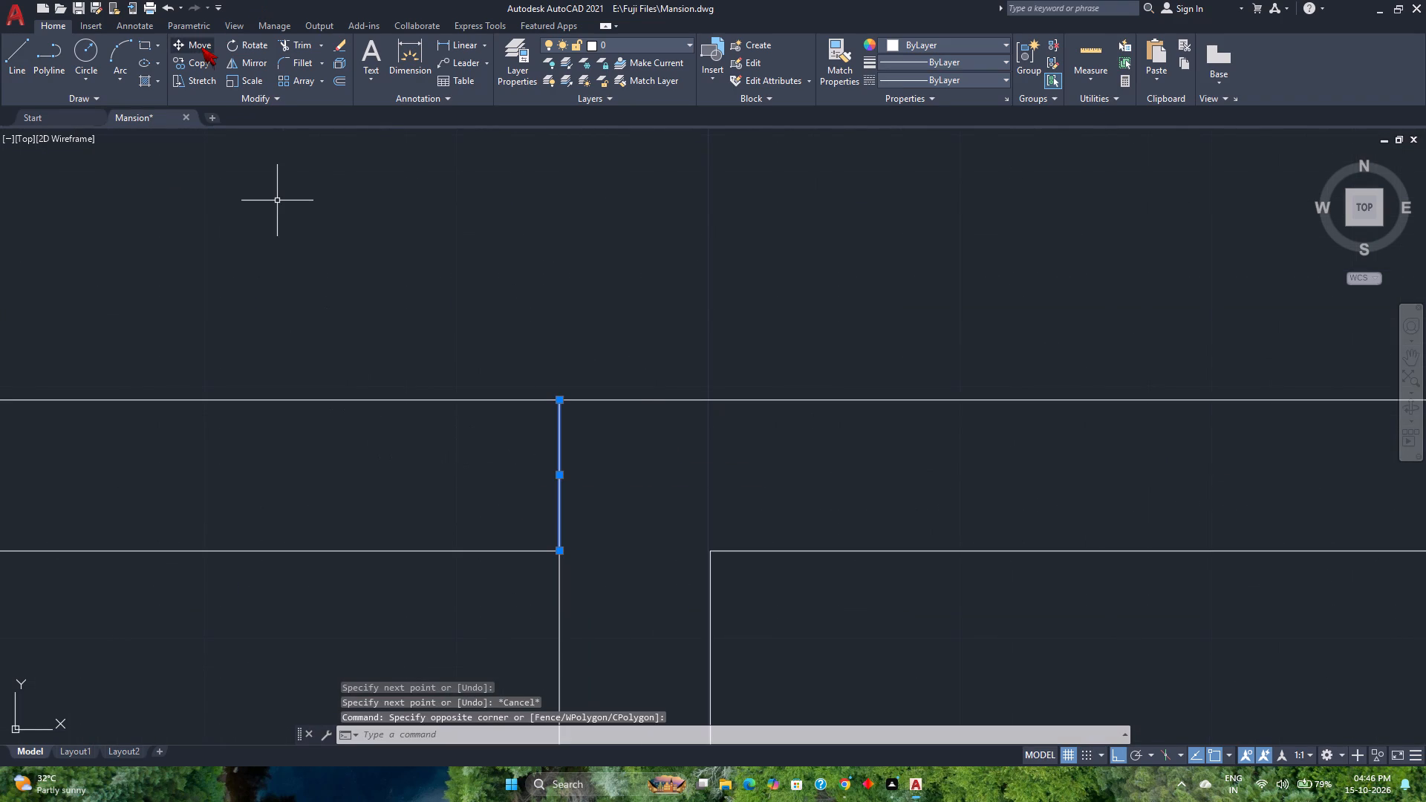
pyautogui.click(201, 47)
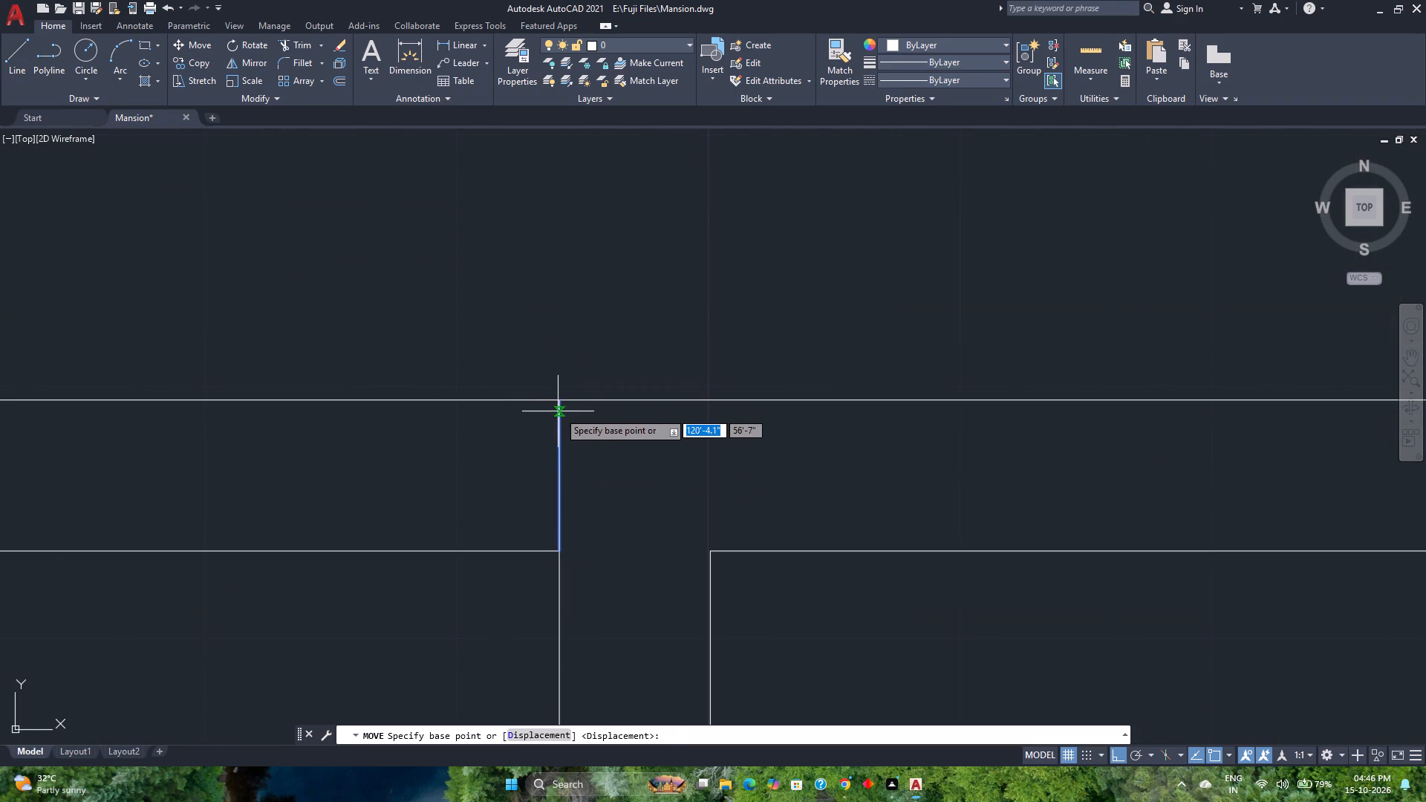
pyautogui.click(559, 401)
pyautogui.press('3')
pyautogui.press('Return')
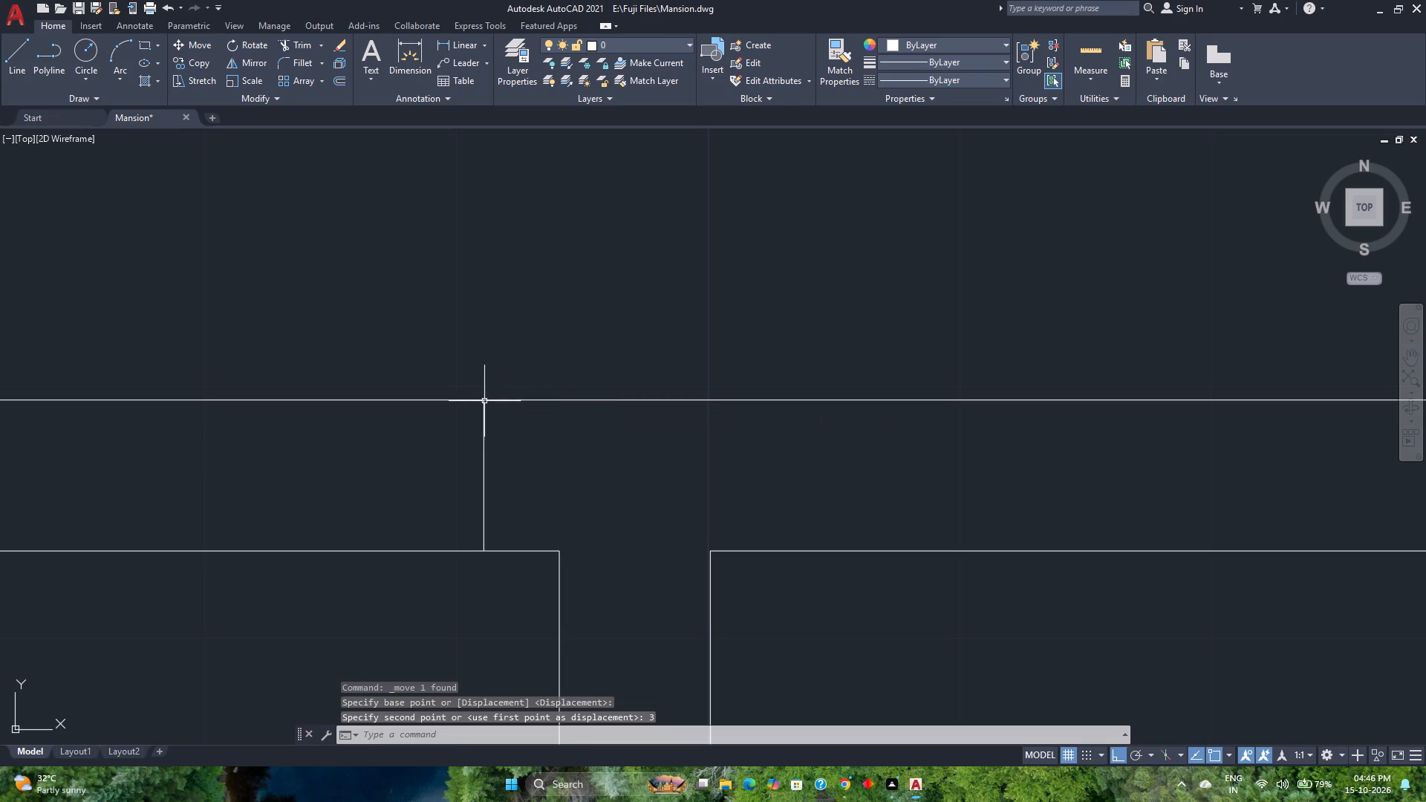
# Offset the short line 3' to the left to mark the opening above the lower-left room.
pyautogui.scroll(-2, 479, 406)
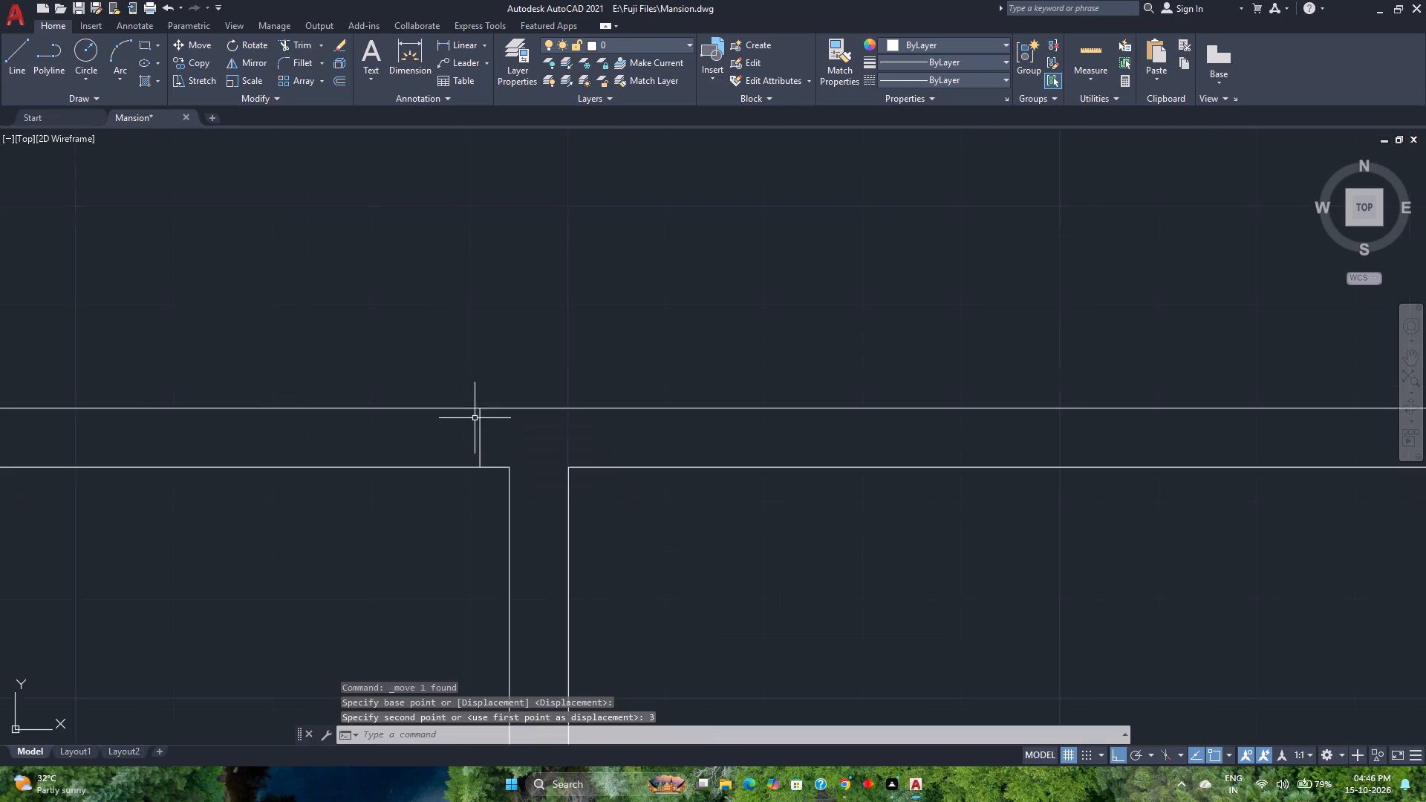
pyautogui.scroll(-3, 473, 420)
pyautogui.click(346, 84)
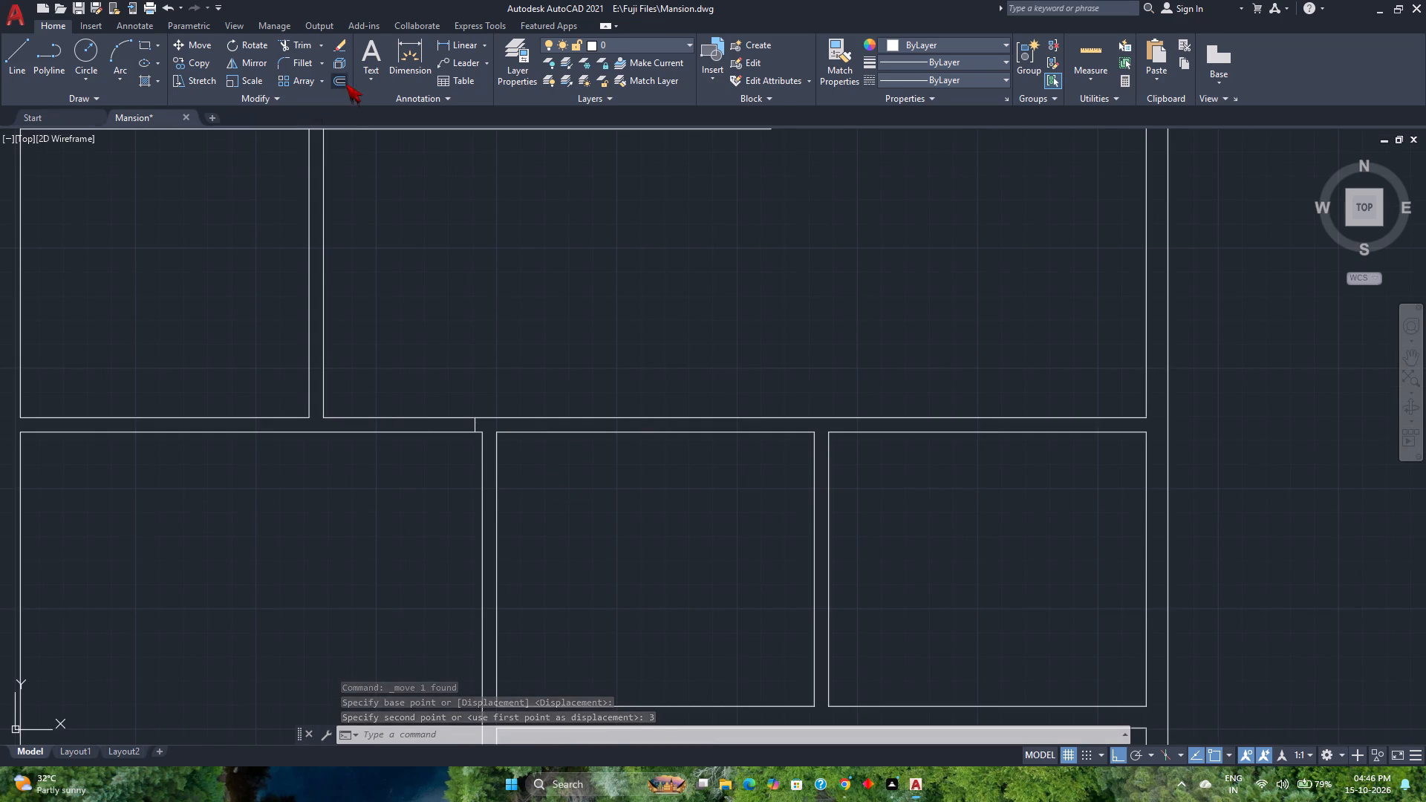
pyautogui.write("3'")
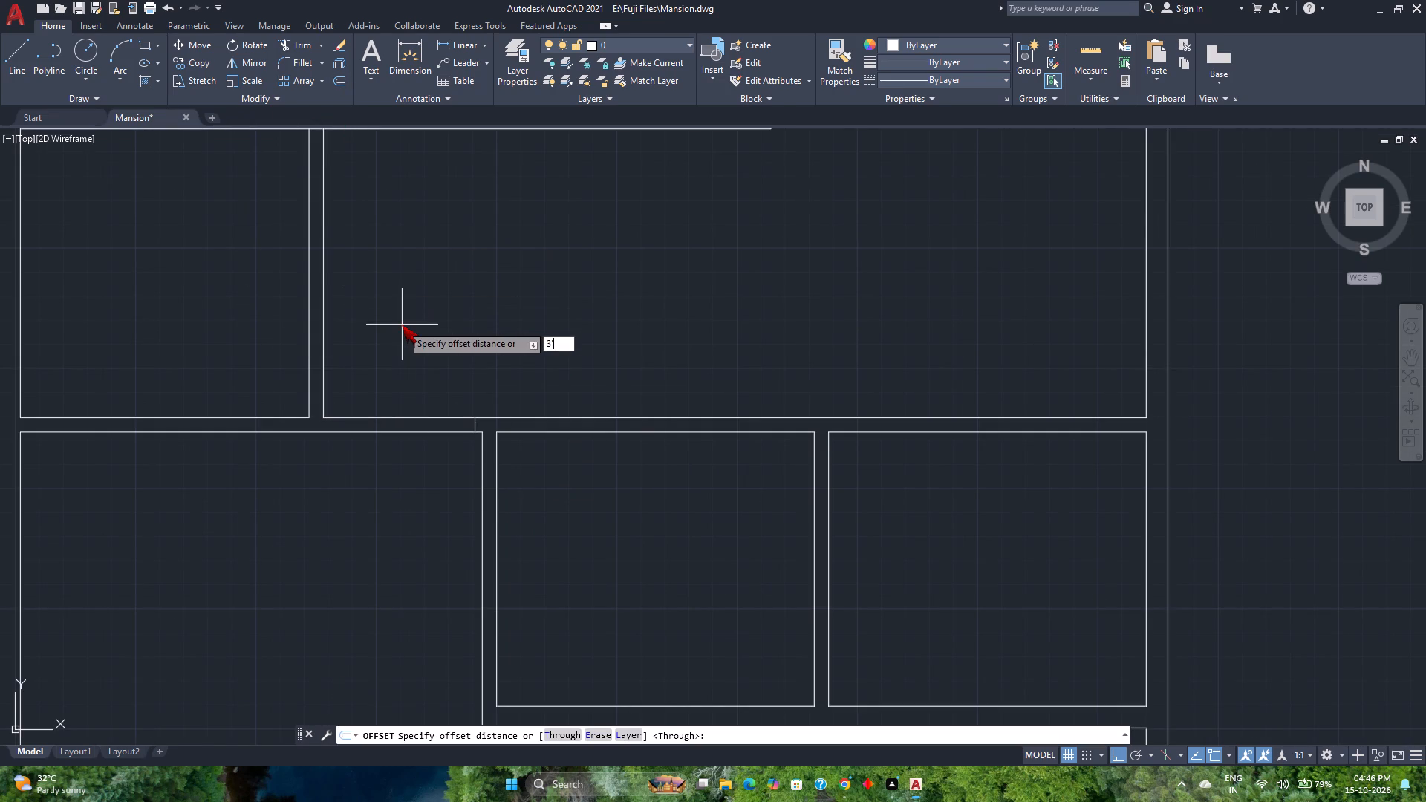
pyautogui.press('Return')
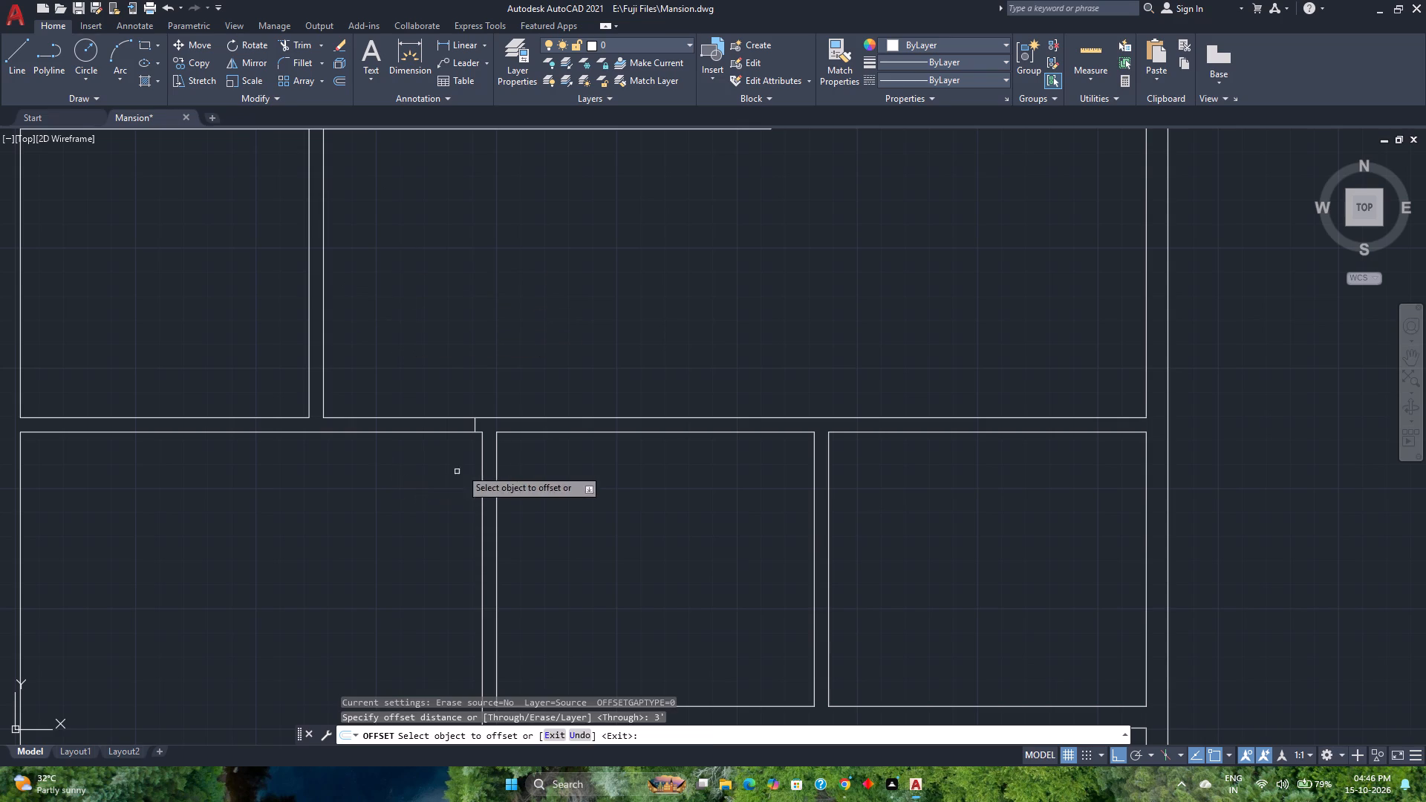
pyautogui.scroll(1, 477, 434)
pyautogui.click(472, 422)
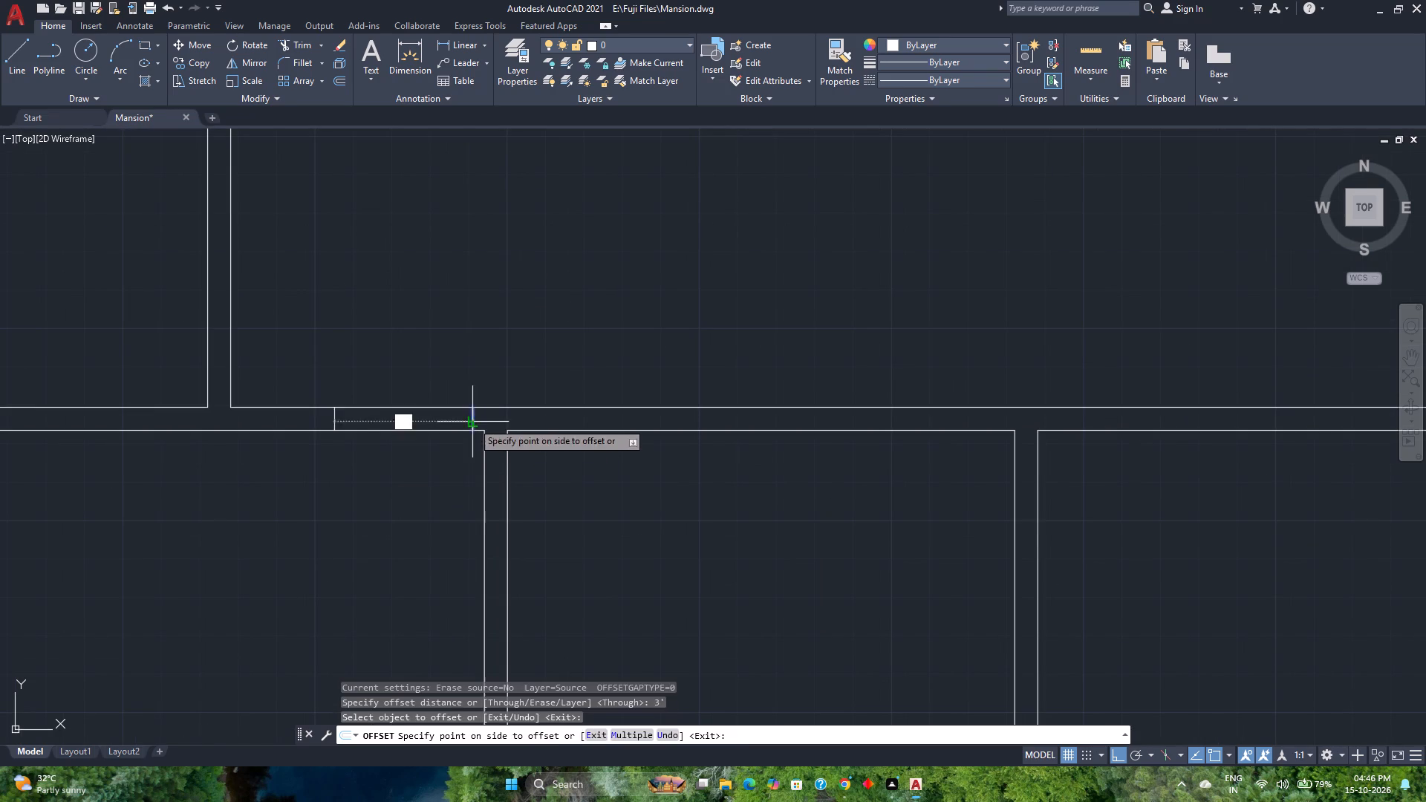
pyautogui.click(344, 420)
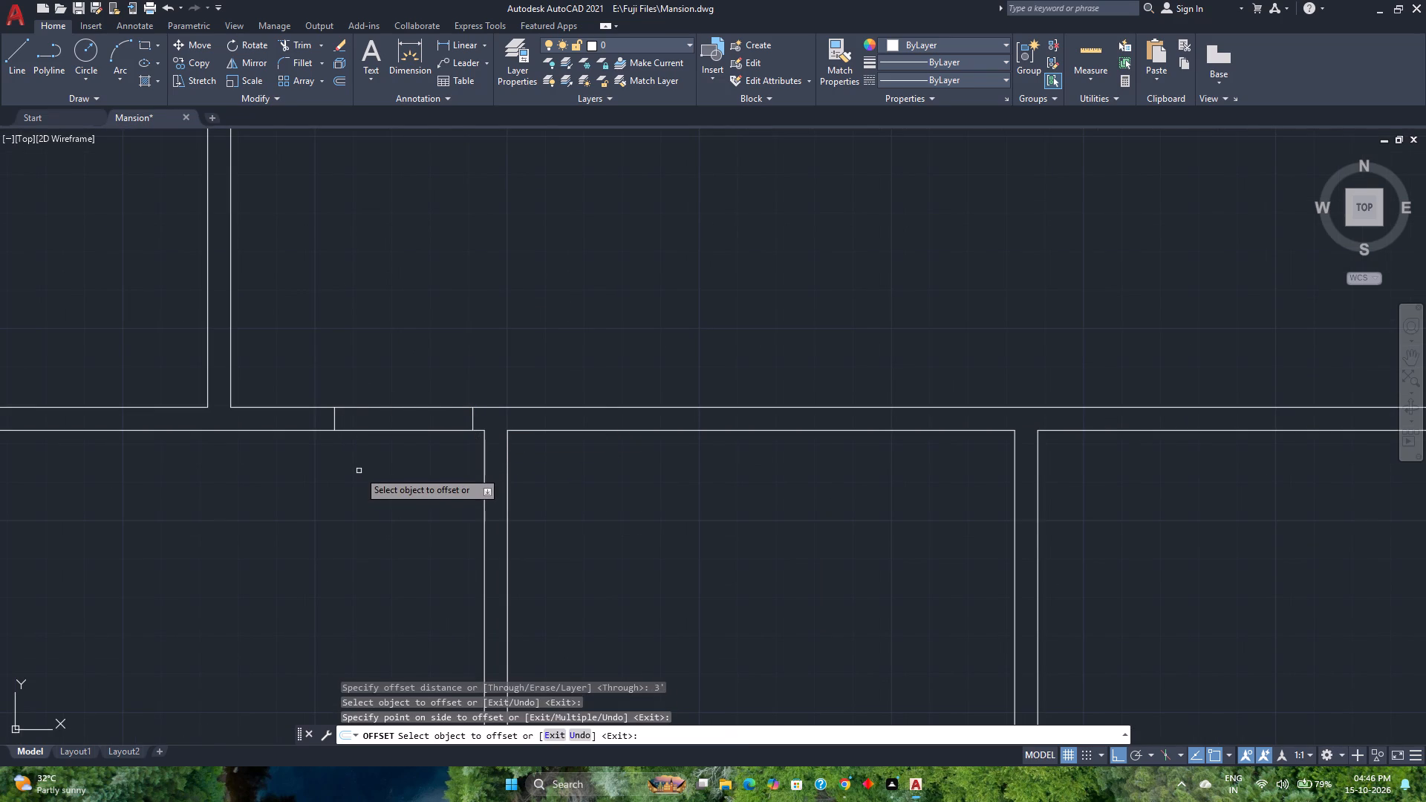
pyautogui.press('Escape')
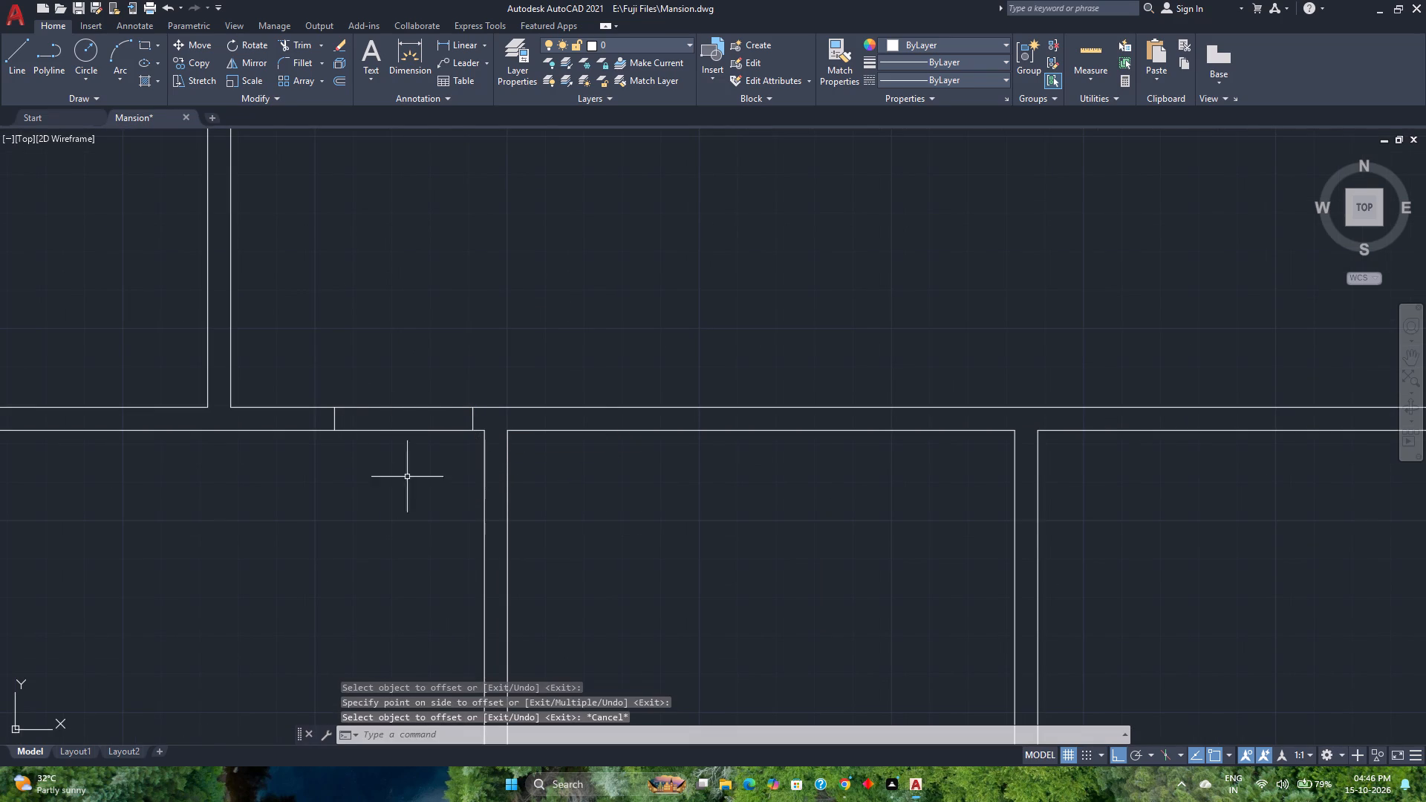
# Stretch the top end of the lower-middle room's left wall line up to the upper line of the horizontal partition.
pyautogui.scroll(2, 585, 452)
pyautogui.moveTo(585, 452); pyautogui.dragTo(403, 482, button='middle')
pyautogui.middleClick(403, 482)
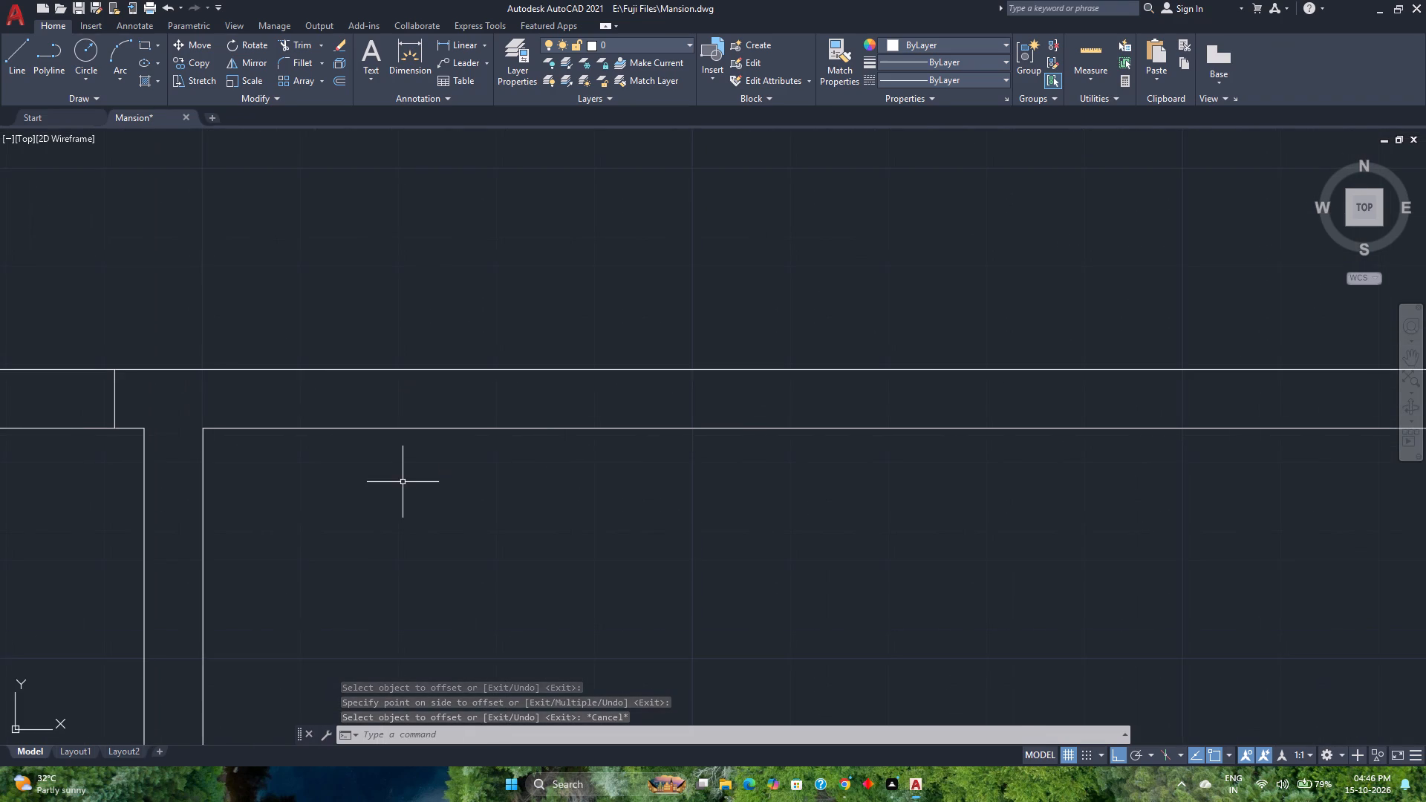
pyautogui.click(287, 543)
pyautogui.click(180, 515)
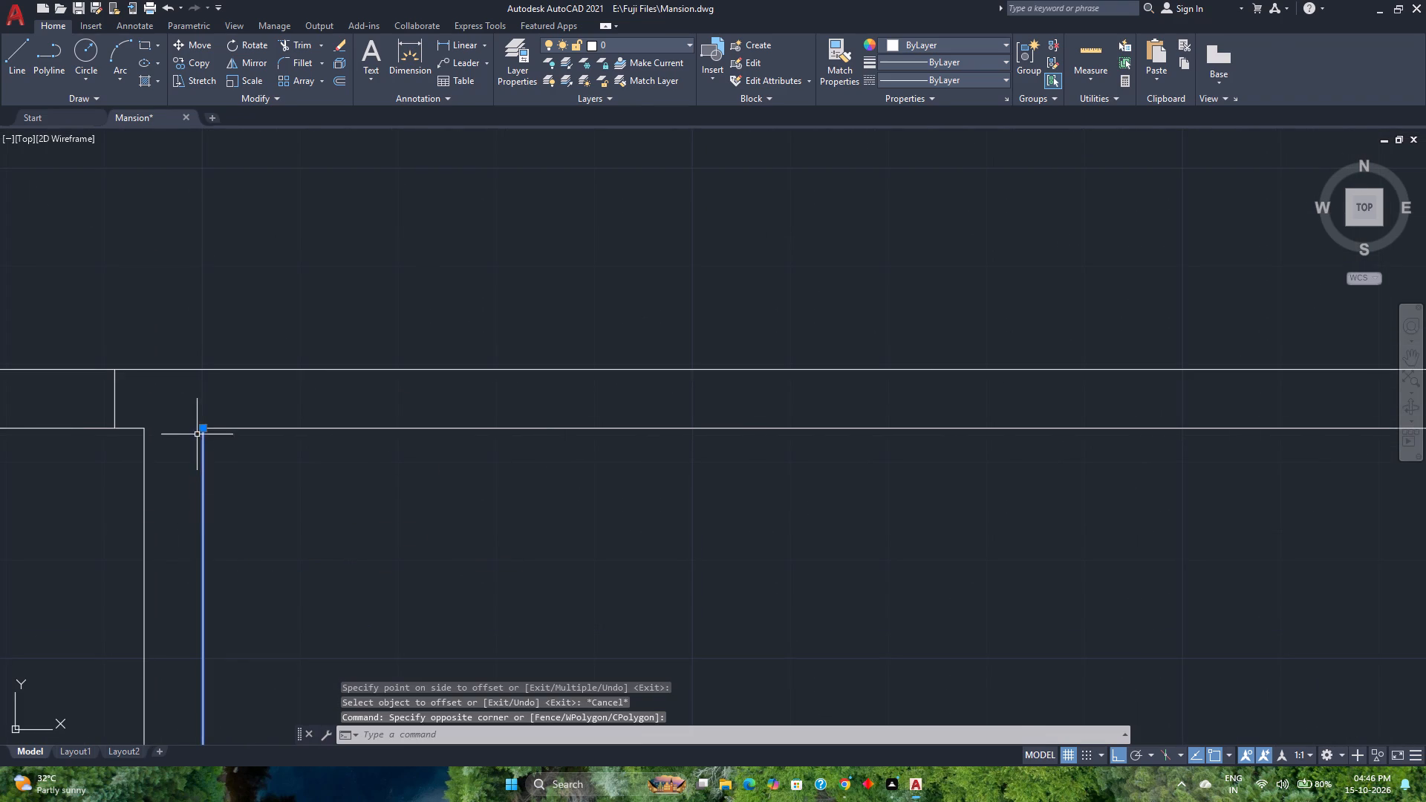
pyautogui.click(202, 428)
pyautogui.click(205, 374)
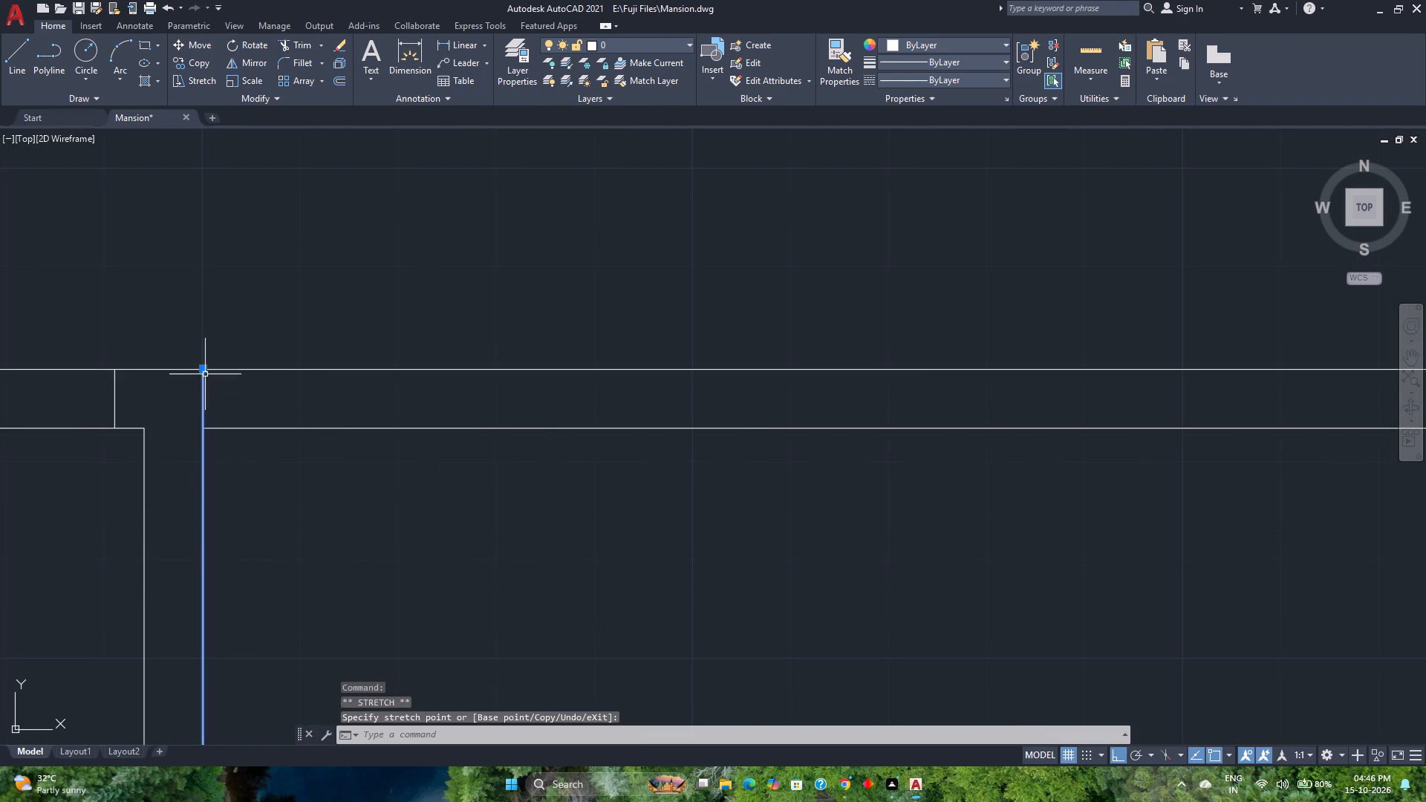
# Extend the lower-middle room's right wall line up to the upper line of the horizontal partition.
pyautogui.scroll(-2, 391, 502)
pyautogui.moveTo(388, 501); pyautogui.dragTo(124, 474, button='middle')
pyautogui.middleClick(124, 474)
pyautogui.press('e')
pyautogui.press('x')
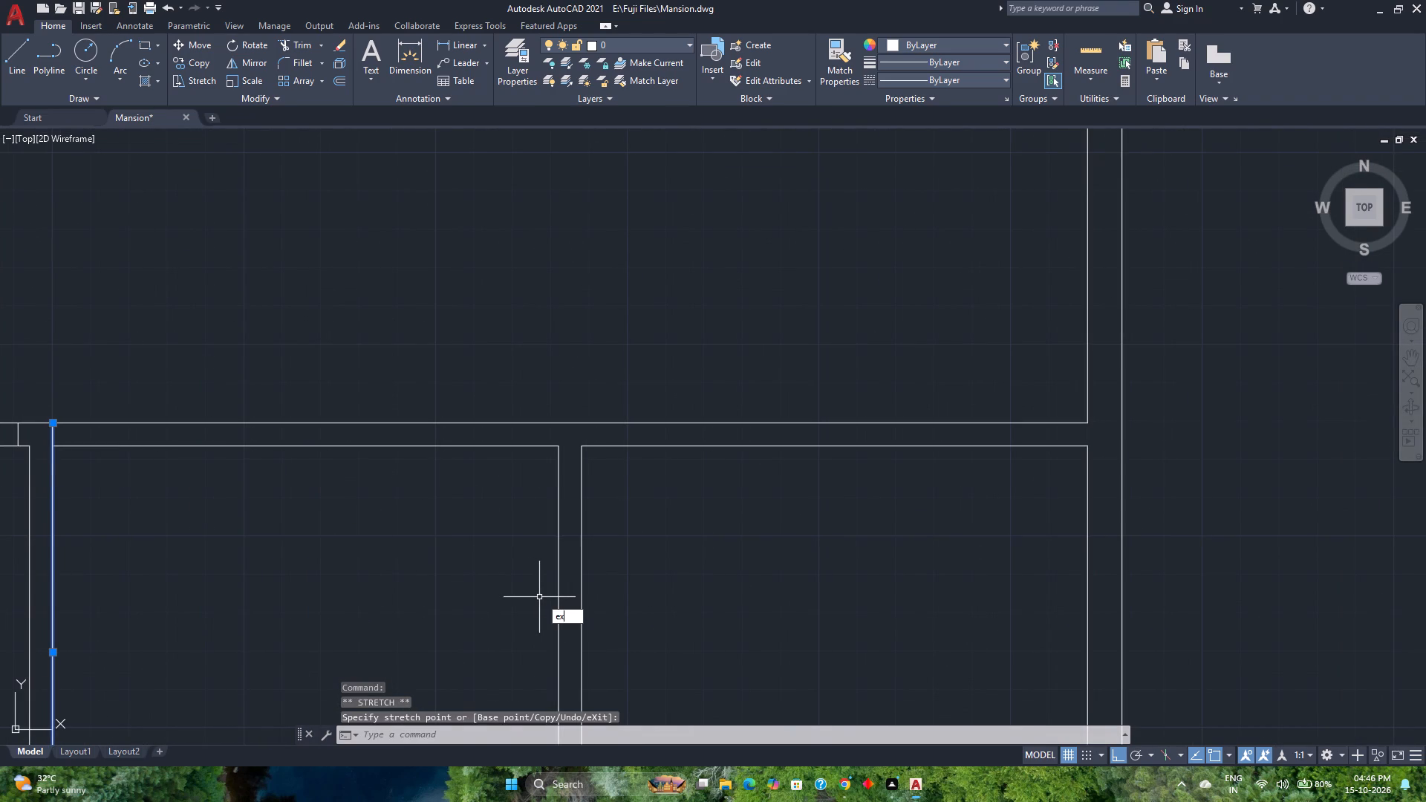
pyautogui.press('Return')
pyautogui.click(558, 574)
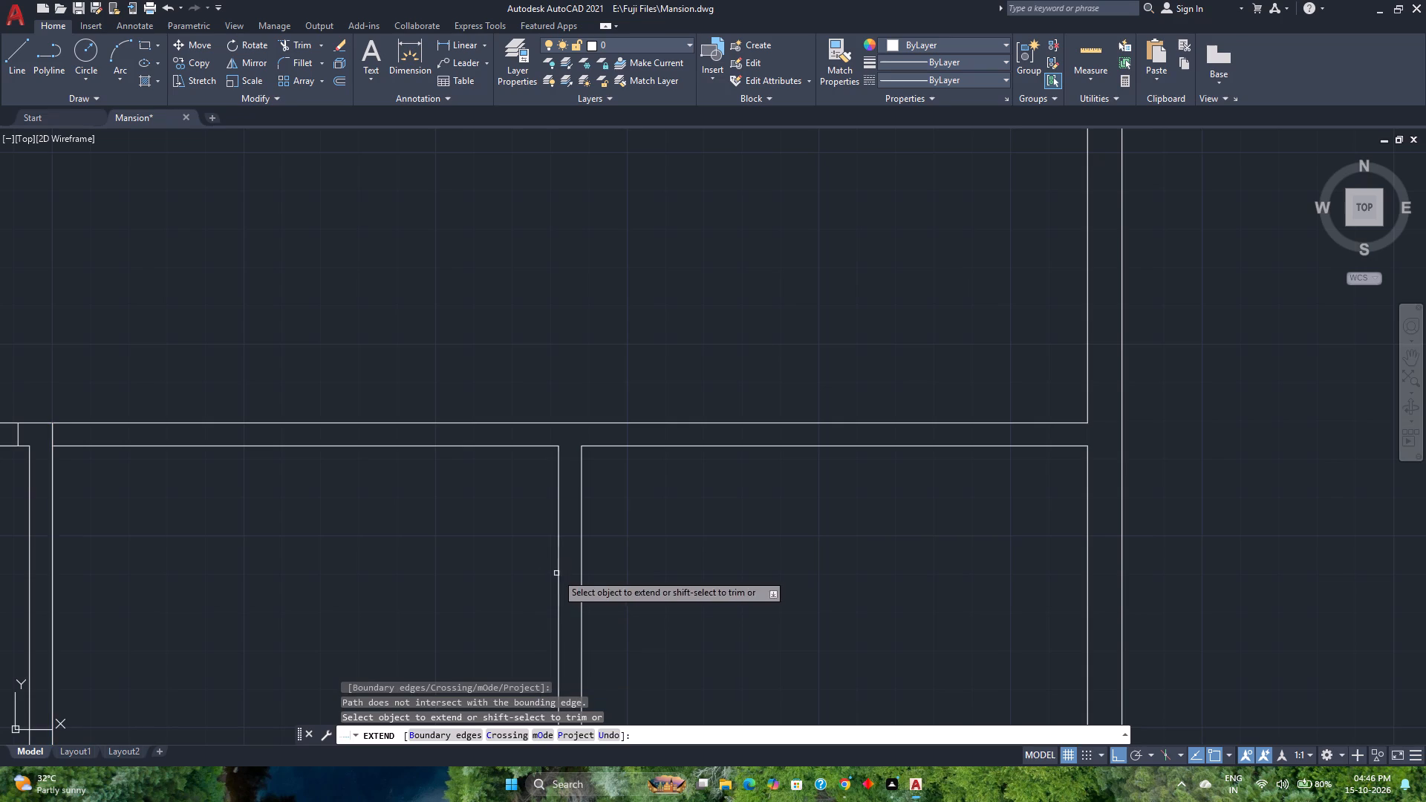
pyautogui.press('Escape')
pyautogui.press('space')
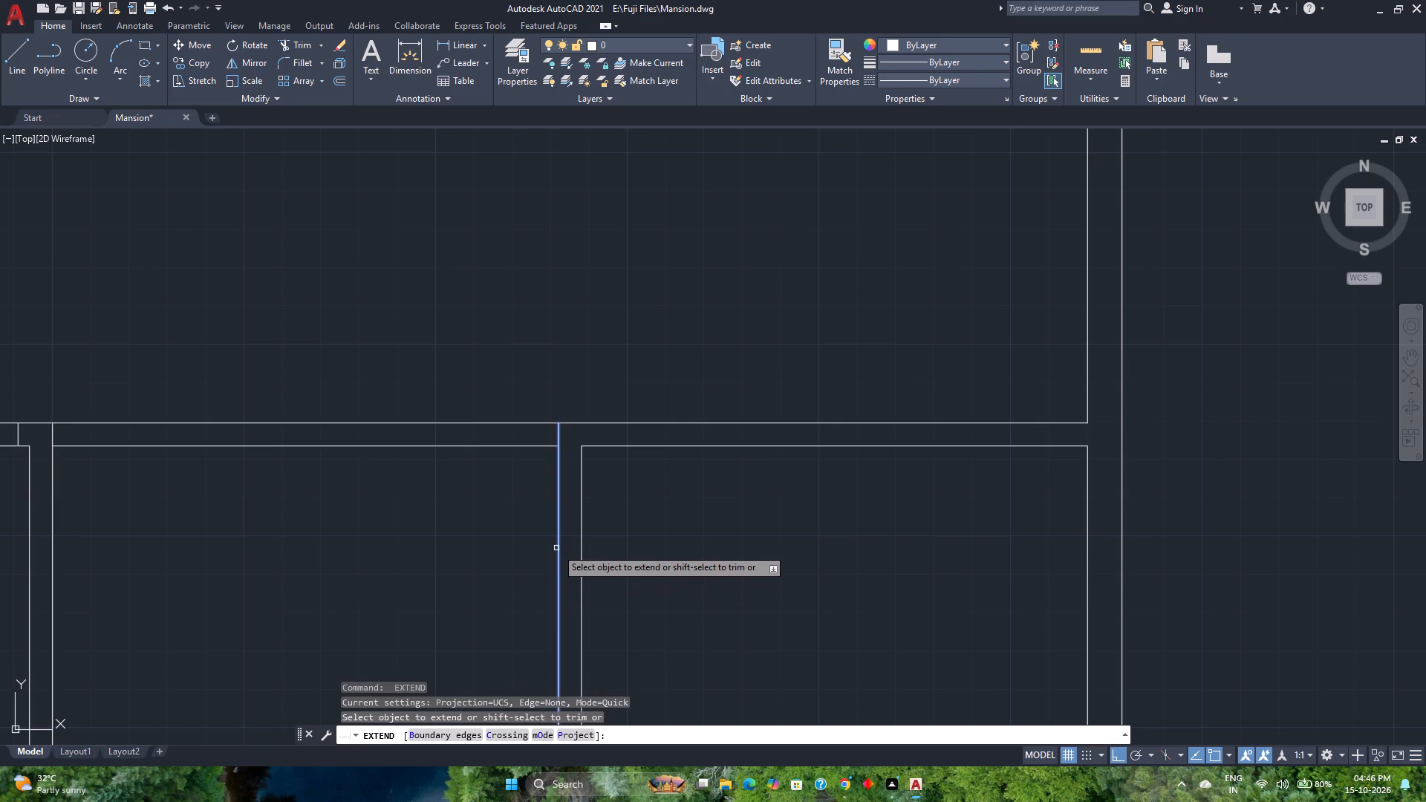
pyautogui.click(556, 547)
pyautogui.press('Escape')
# Trim both horizontal partition lines above the lower-middle room to open it to the space above.
pyautogui.write('tr')
pyautogui.press('Return')
pyautogui.click(405, 359)
pyautogui.click(434, 544)
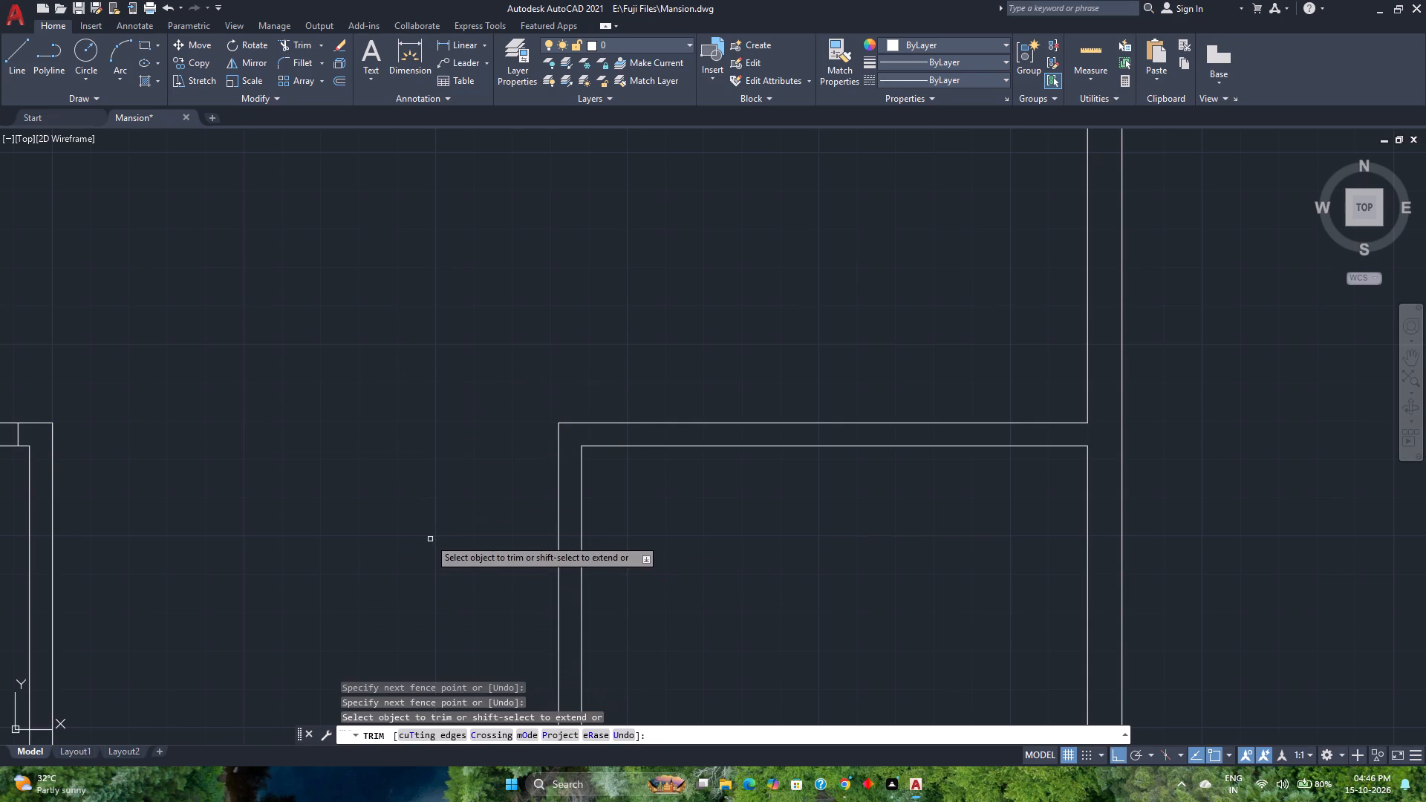
pyautogui.press('space')
# Draw a short vertical line across the partition, upward from the lower-right room's inner top-left corner.
pyautogui.scroll(-1, 430, 530)
pyautogui.moveTo(711, 555); pyautogui.dragTo(564, 506, button='middle')
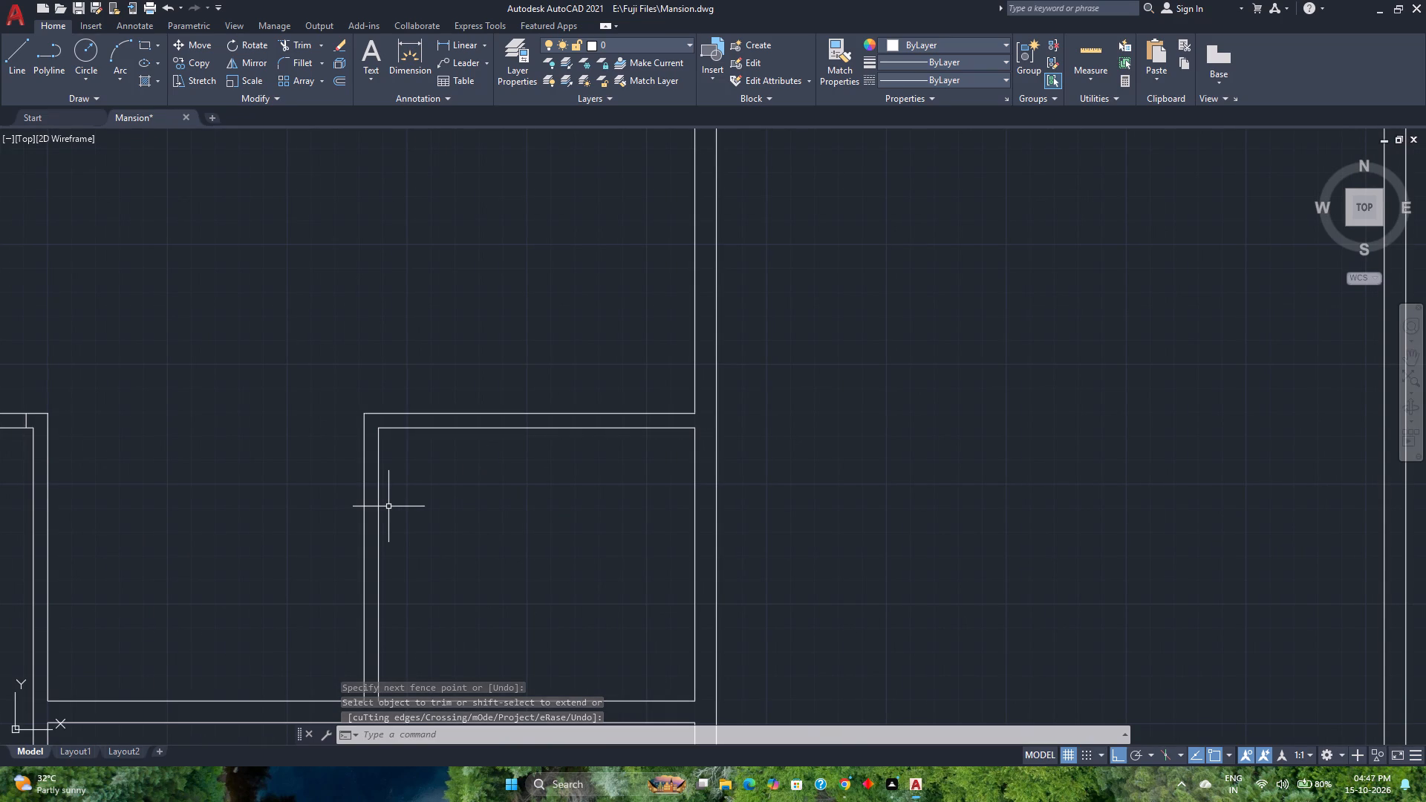
pyautogui.click(19, 56)
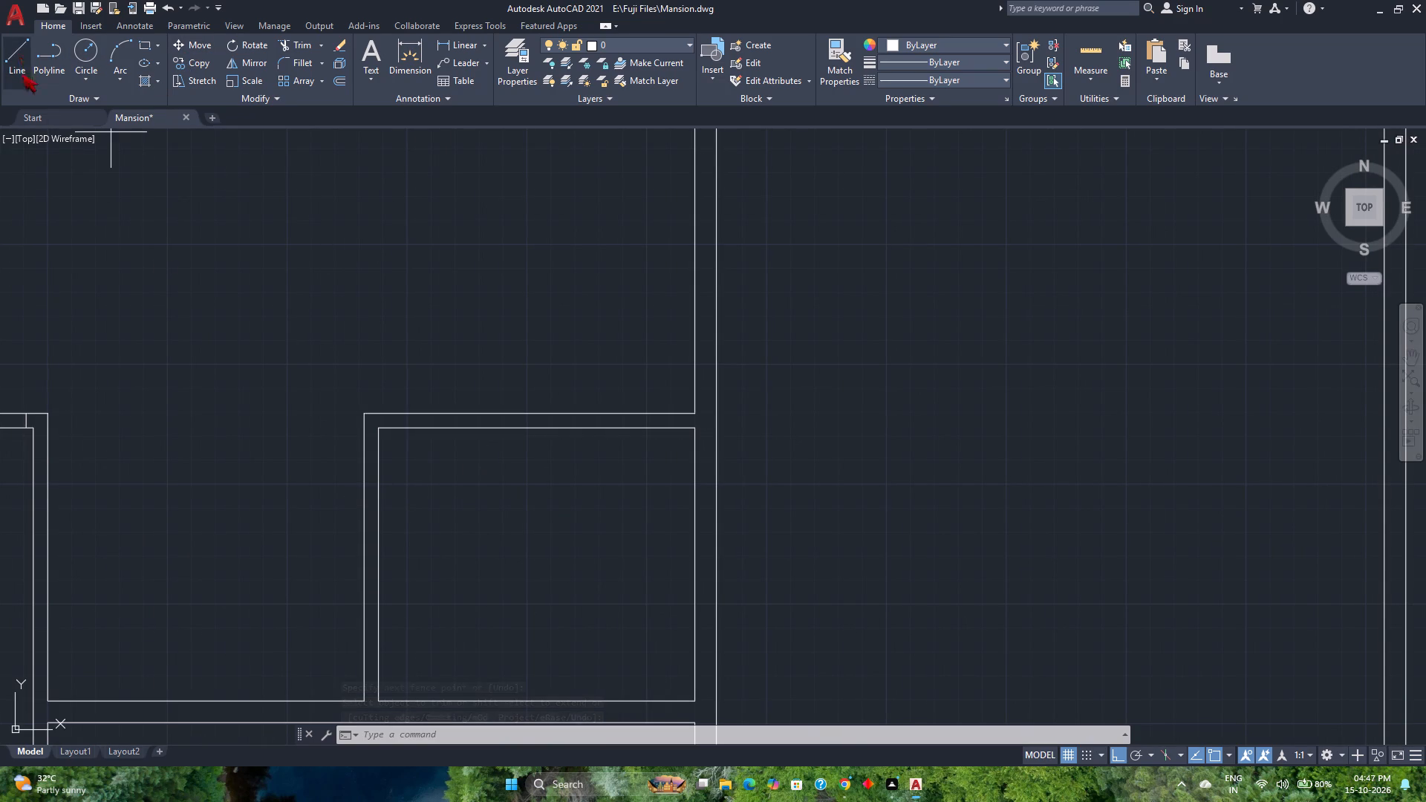
pyautogui.scroll(2, 411, 452)
pyautogui.scroll(-2, 342, 408)
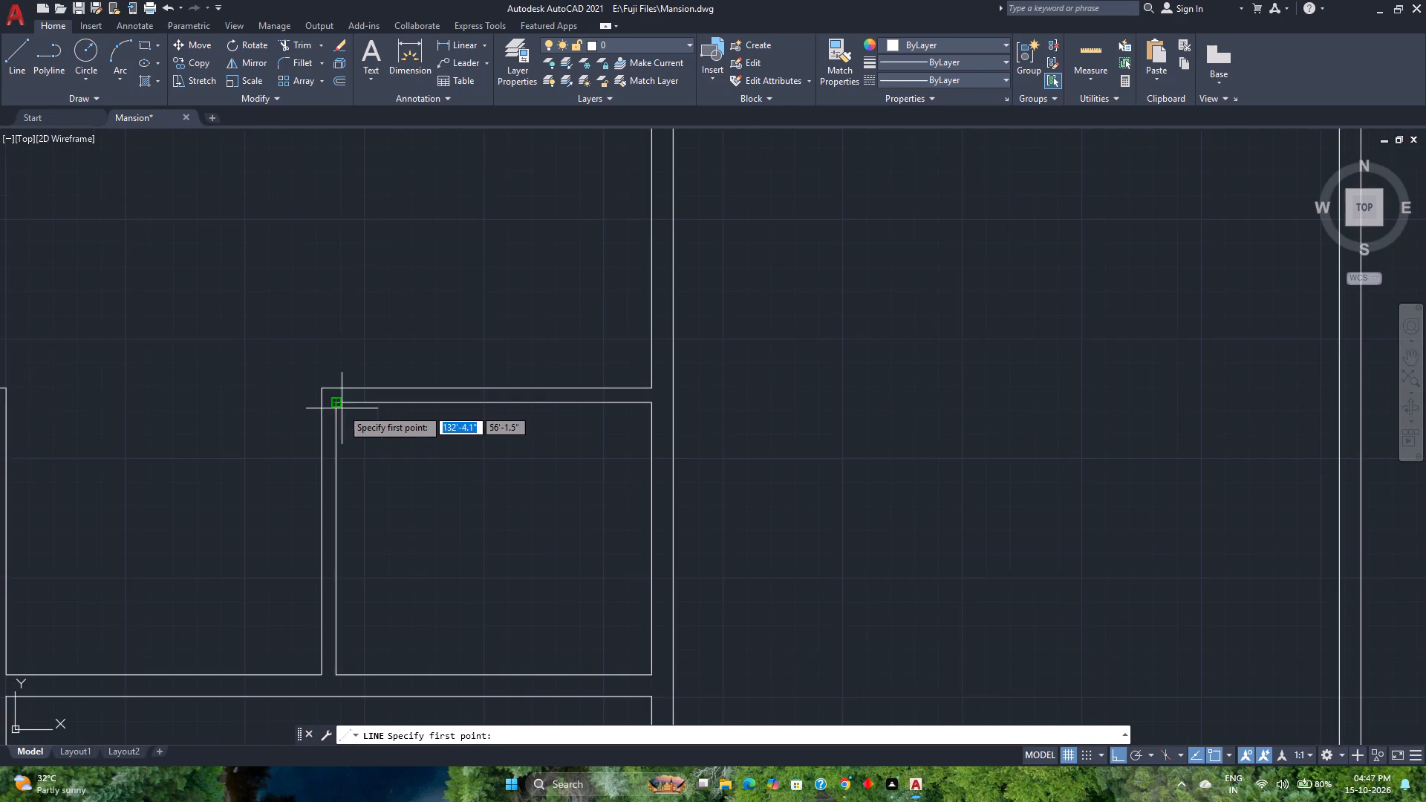
pyautogui.scroll(-2, 354, 424)
pyautogui.moveTo(356, 424); pyautogui.dragTo(400, 447, button='middle')
pyautogui.scroll(2, 400, 451)
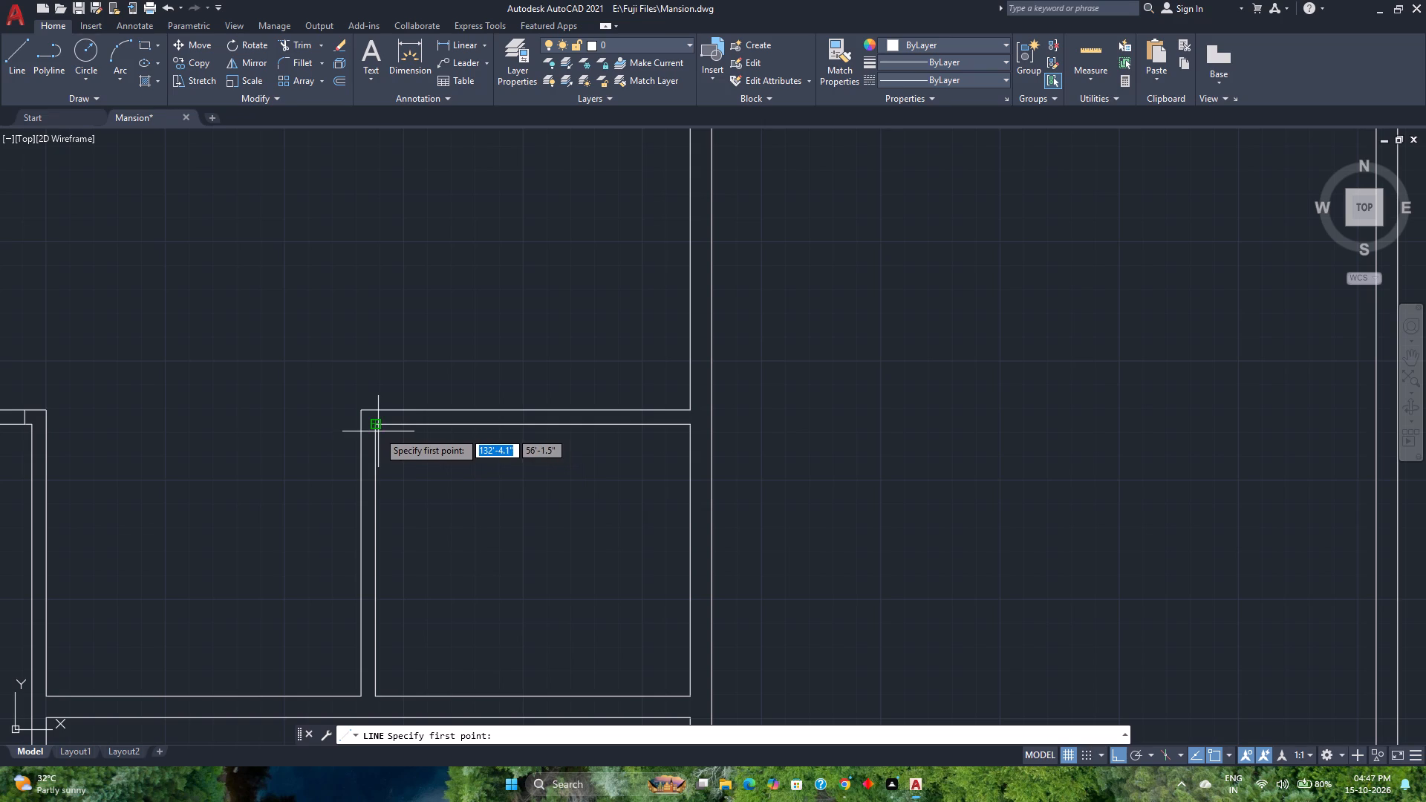
pyautogui.click(378, 431)
pyautogui.scroll(3, 371, 425)
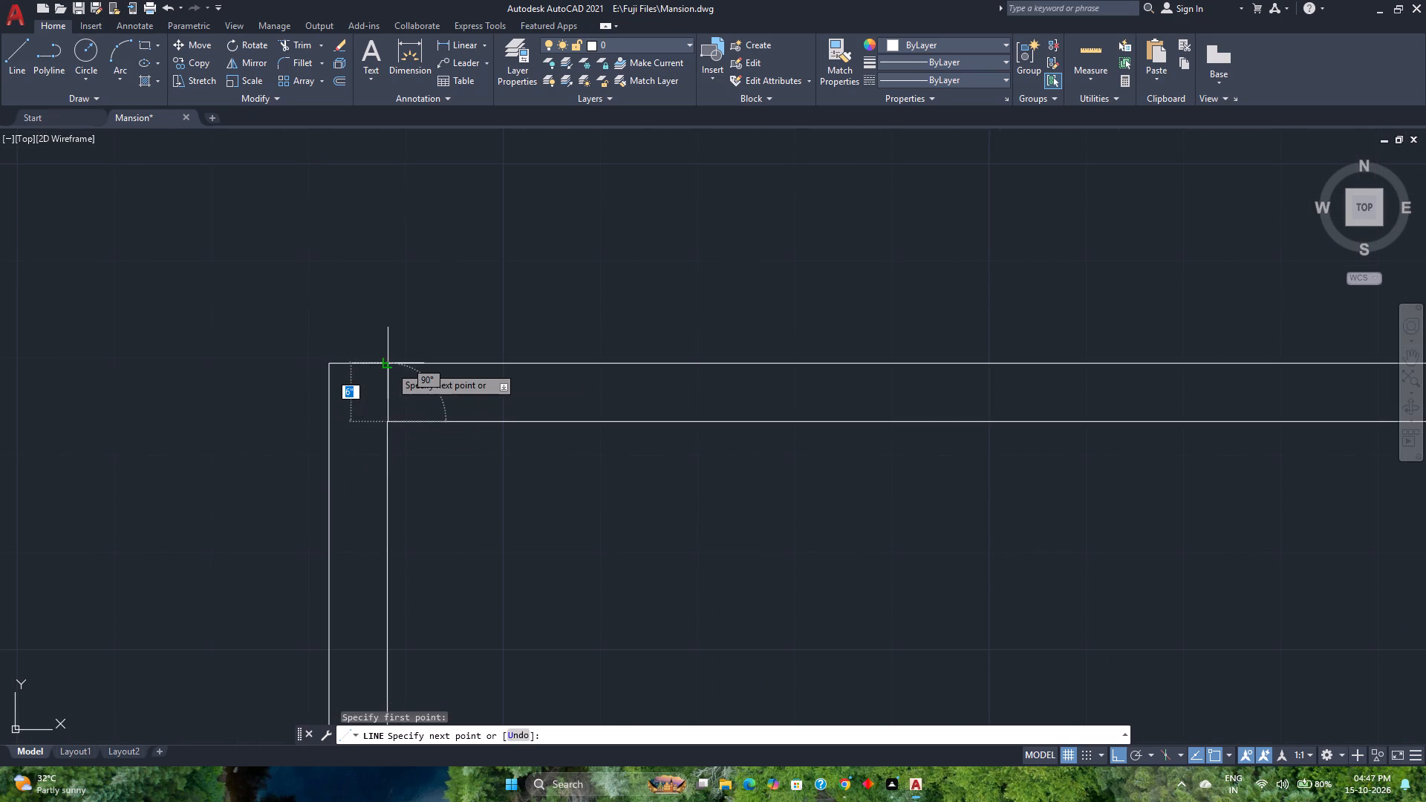
pyautogui.click(390, 366)
pyautogui.press('Escape')
# Move the short line above the lower-right room 6" to the right along the partition.
pyautogui.click(410, 408)
pyautogui.click(362, 381)
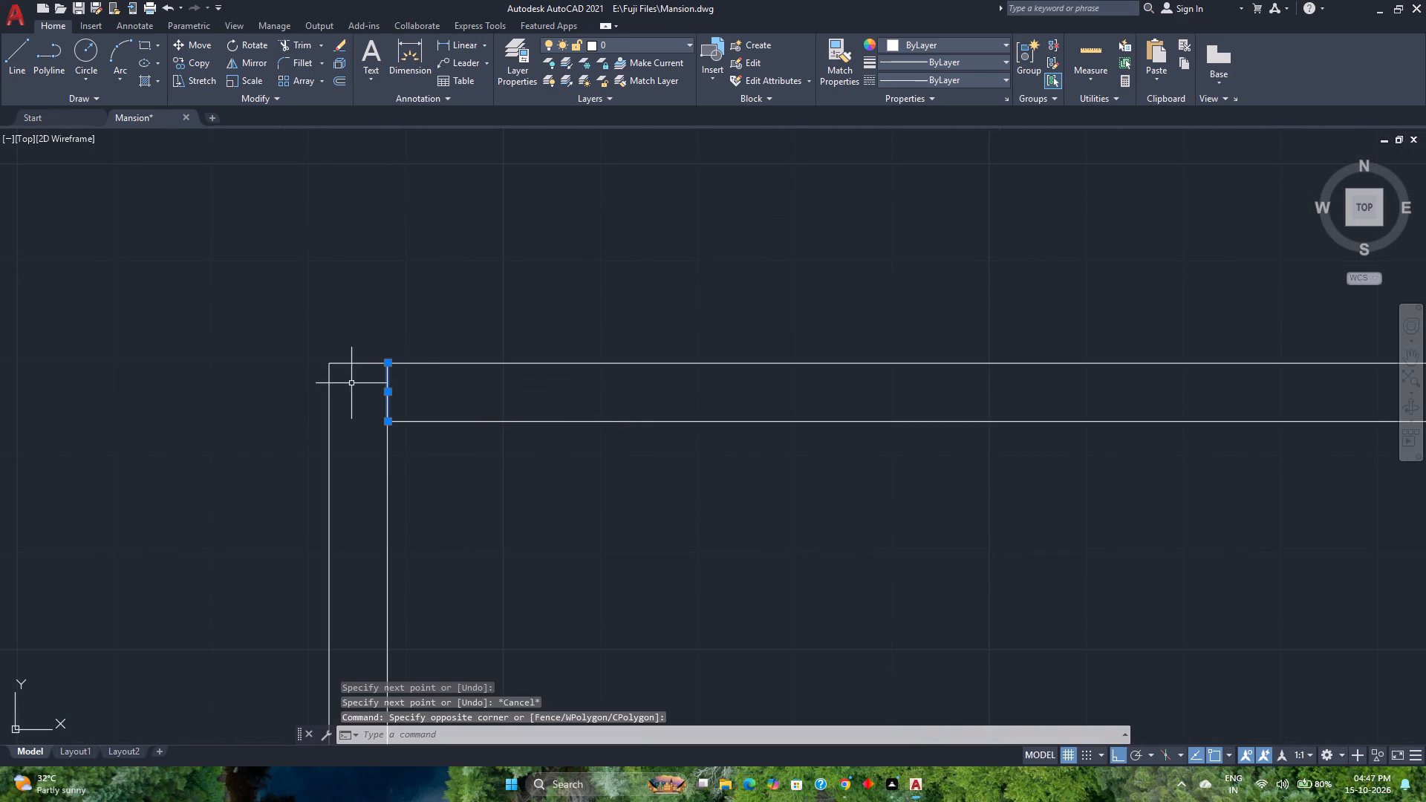
pyautogui.press('m')
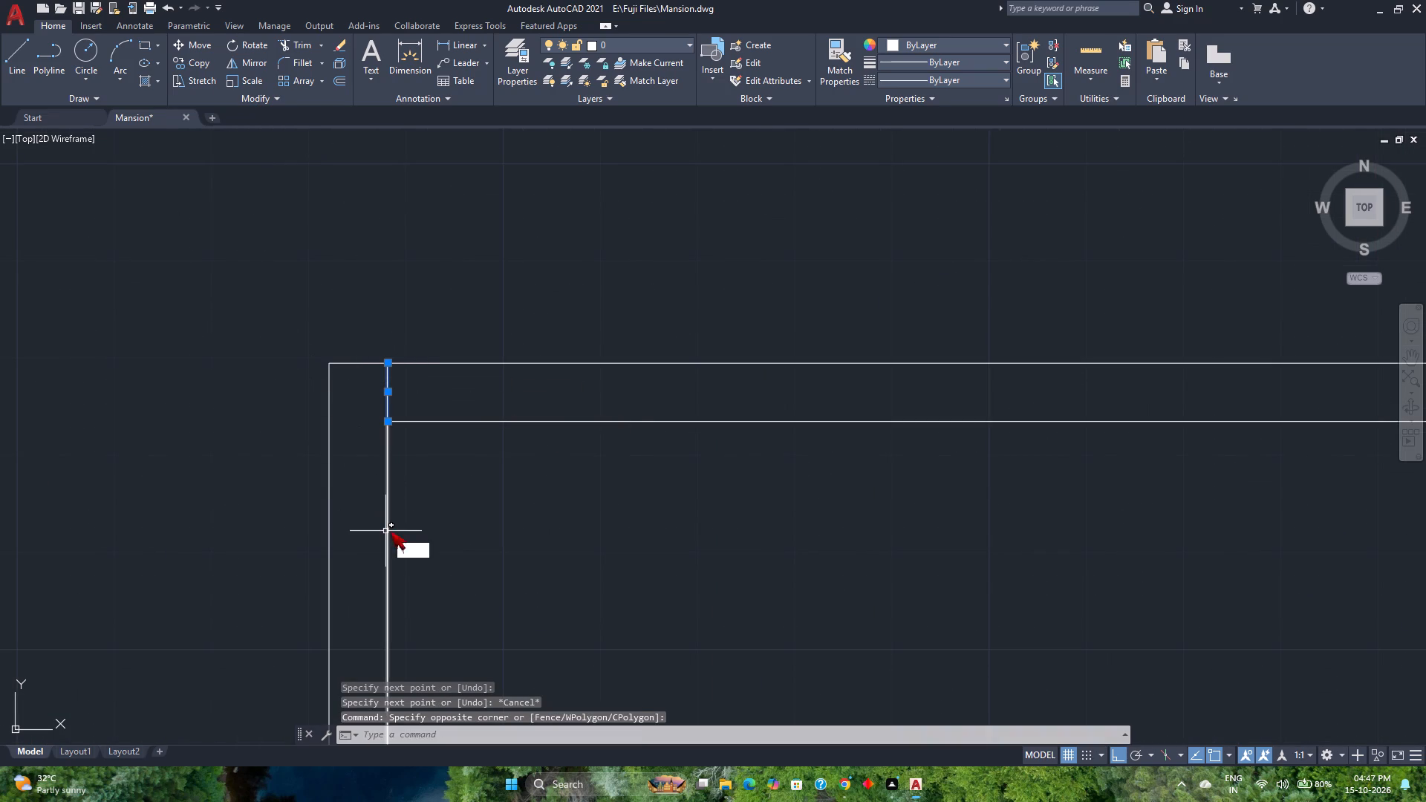
pyautogui.press('Return')
pyautogui.click(388, 426)
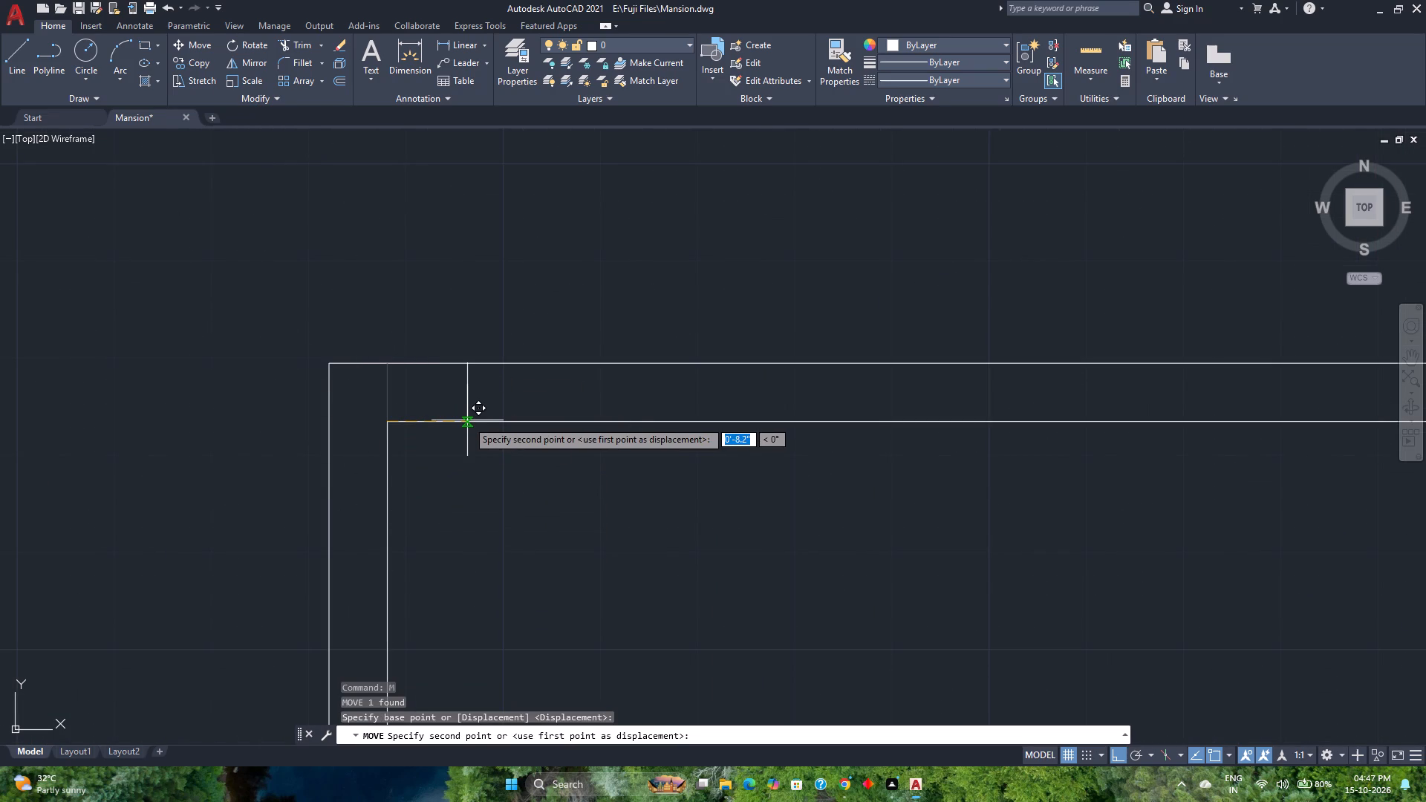
pyautogui.press('6')
pyautogui.press('Return')
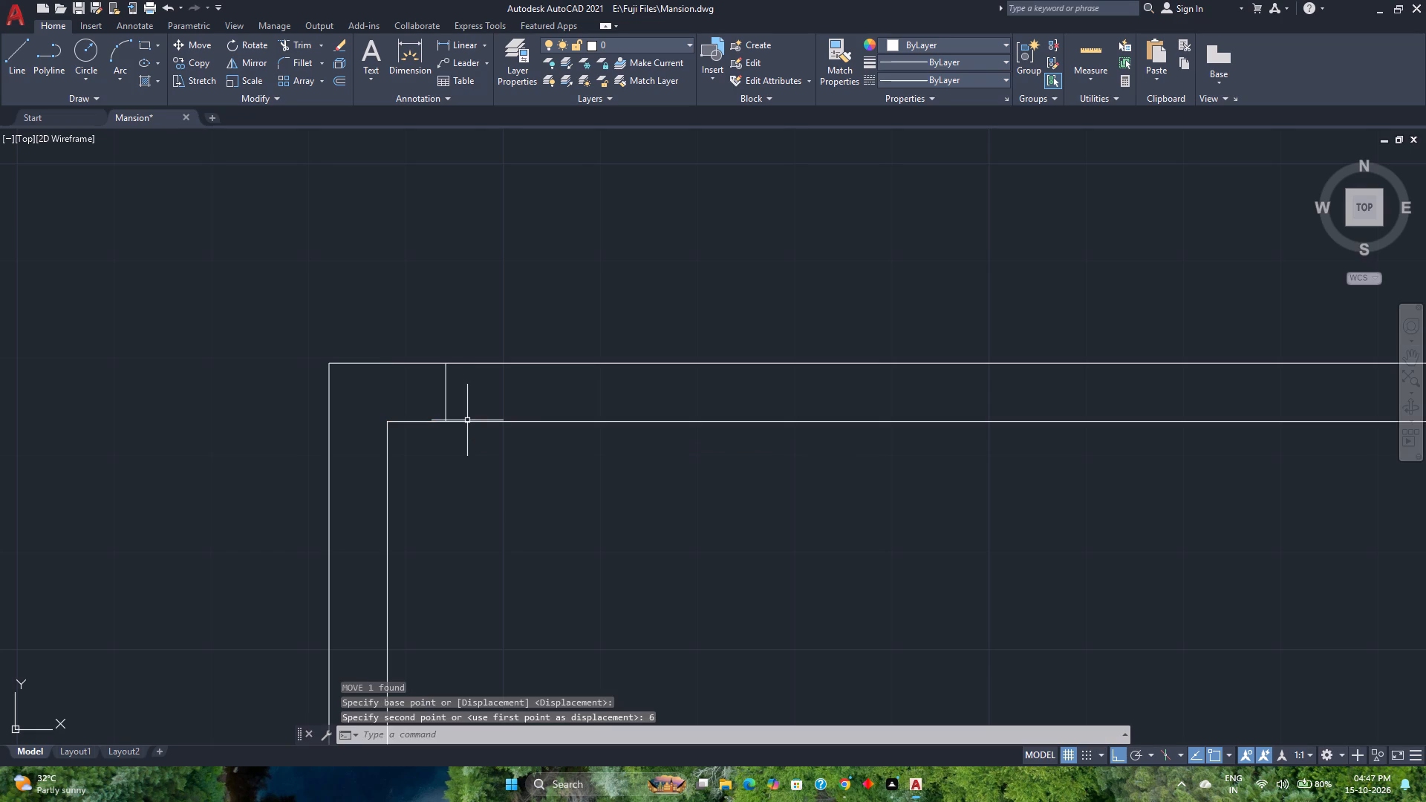
# Offset that short line 3' to the right to mark the opening above the lower-right room.
pyautogui.click(339, 80)
pyautogui.press('Return')
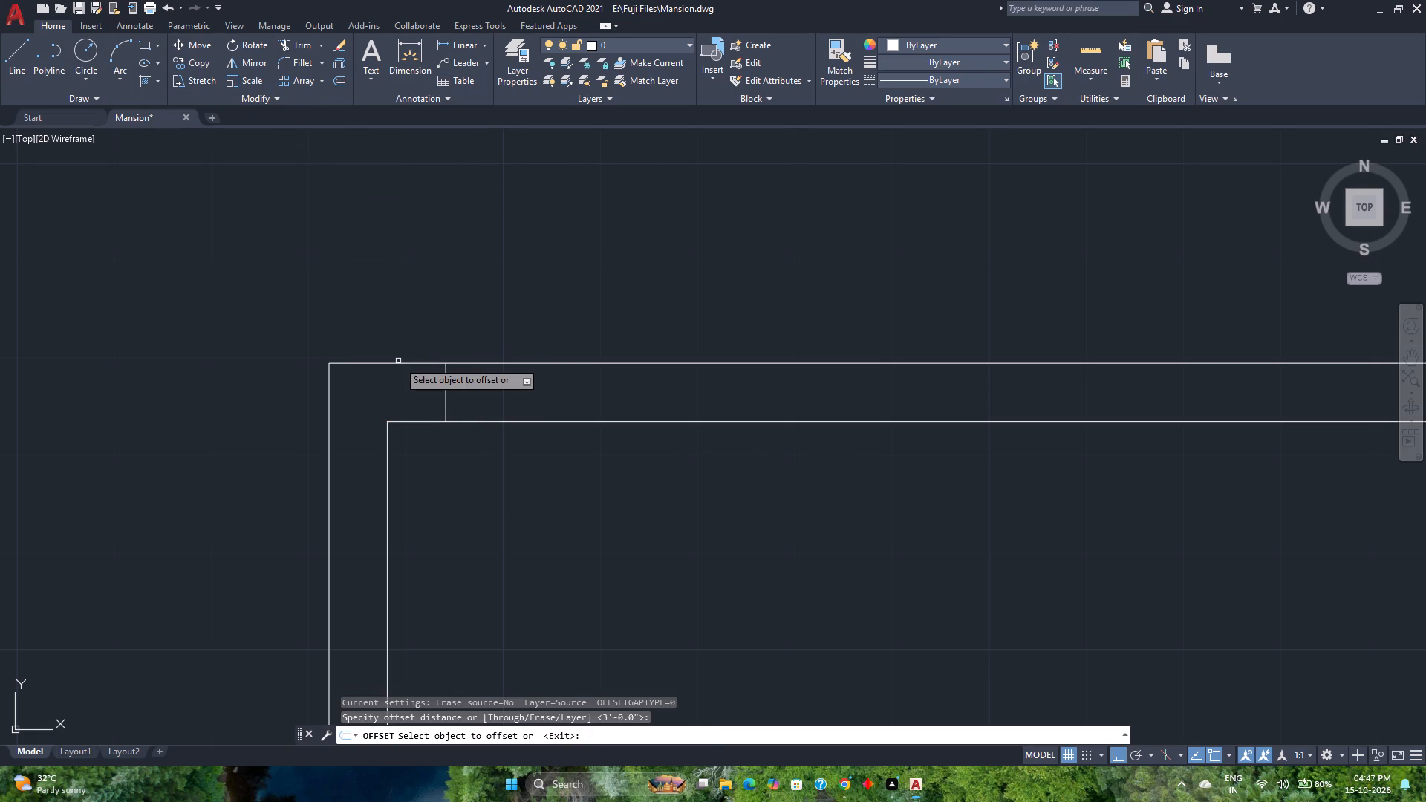
pyautogui.click(446, 404)
pyautogui.click(577, 394)
# Draw a short vertical line across the wall below the lower-middle room, from the midpoint of the room's bottom edge.
pyautogui.scroll(-4, 595, 383)
pyautogui.moveTo(672, 495); pyautogui.dragTo(677, 495, button='middle')
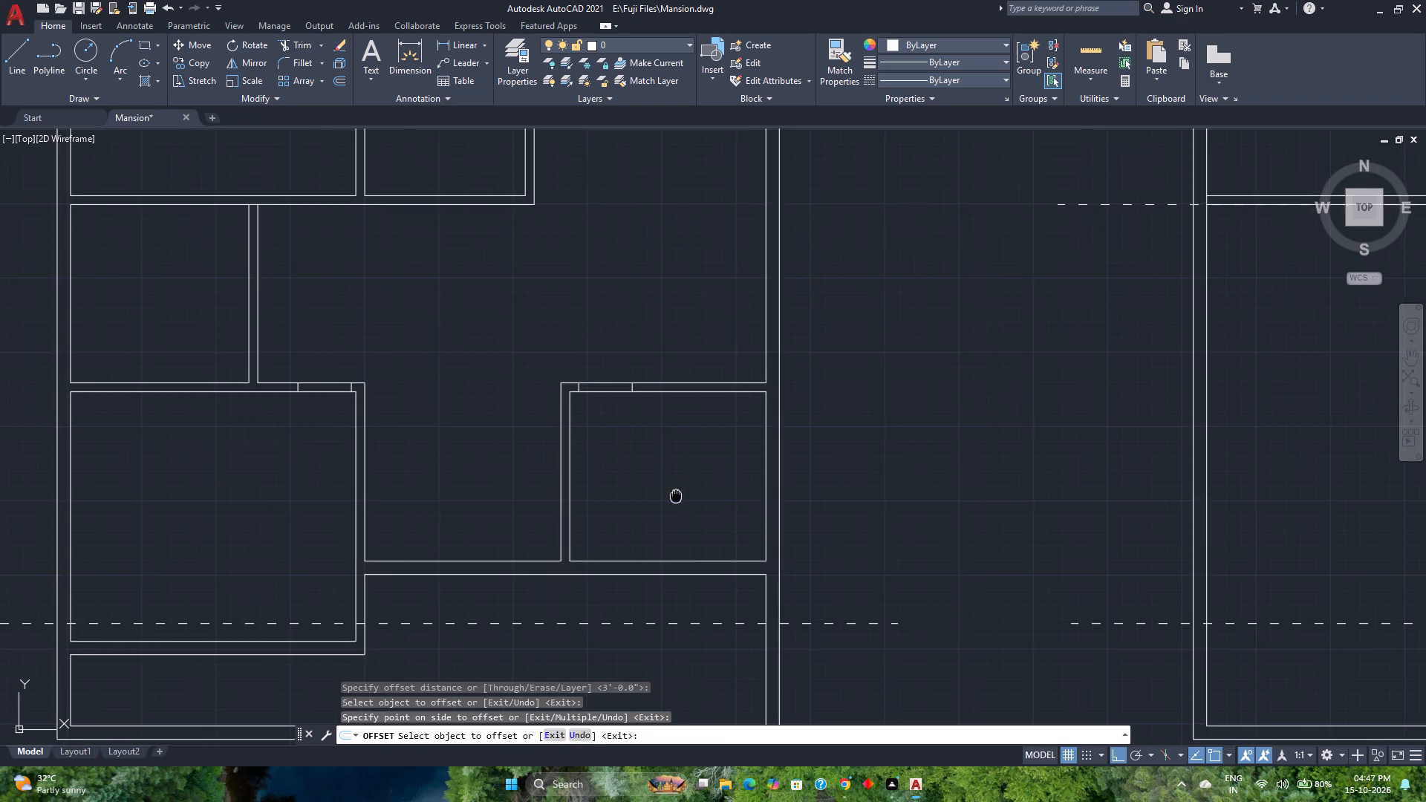
pyautogui.moveTo(677, 495); pyautogui.dragTo(517, 478, button='middle')
pyautogui.moveTo(425, 599); pyautogui.dragTo(432, 569, button='middle')
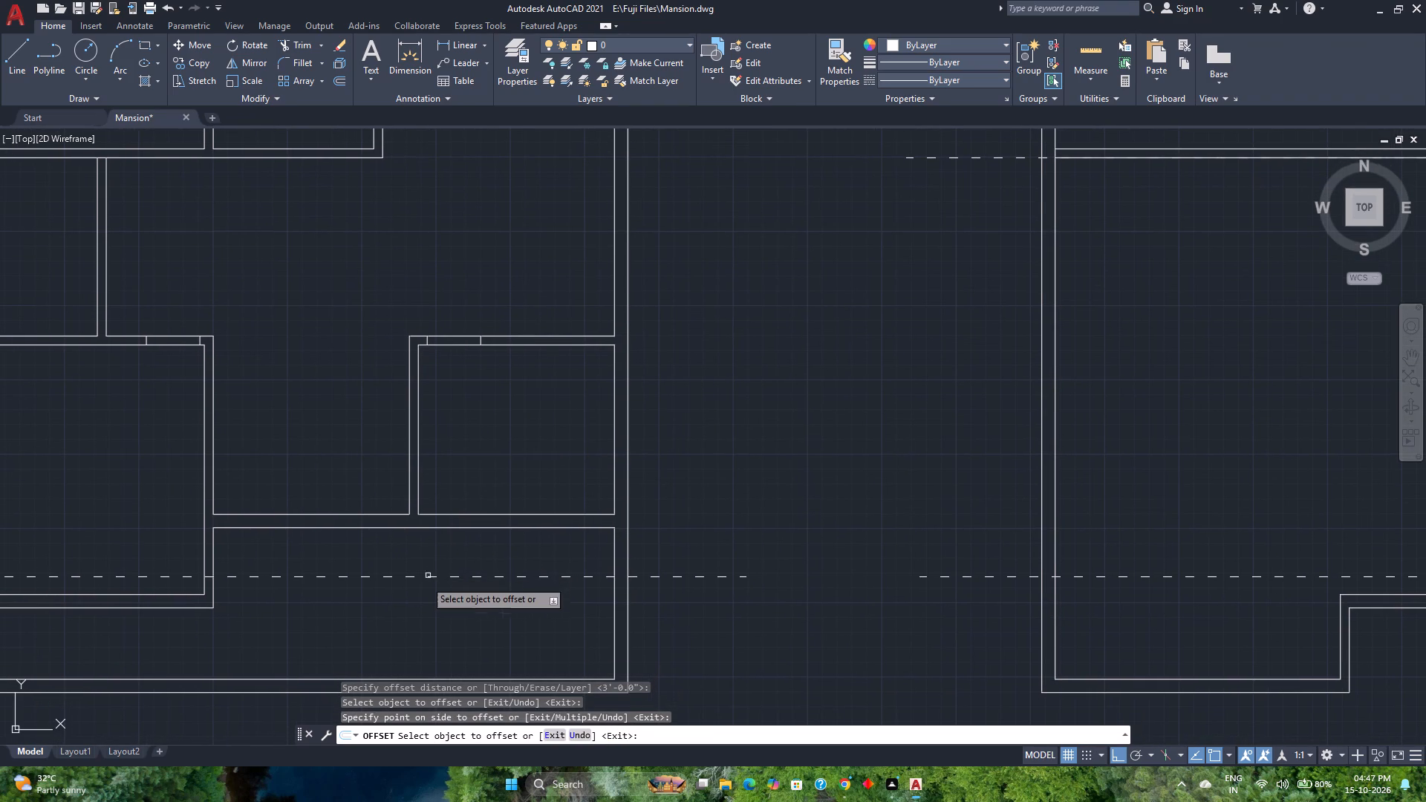
pyautogui.scroll(2, 273, 542)
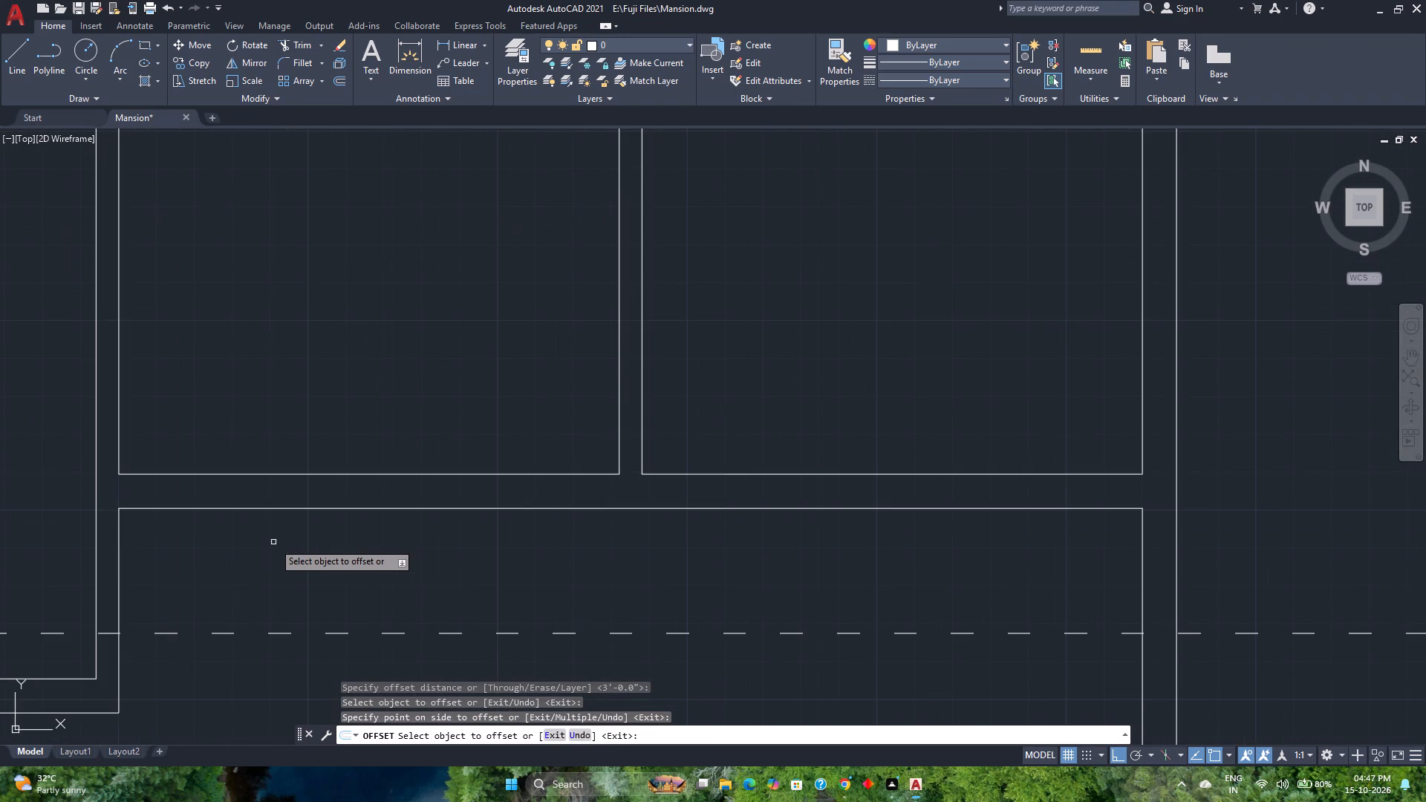
pyautogui.click(13, 44)
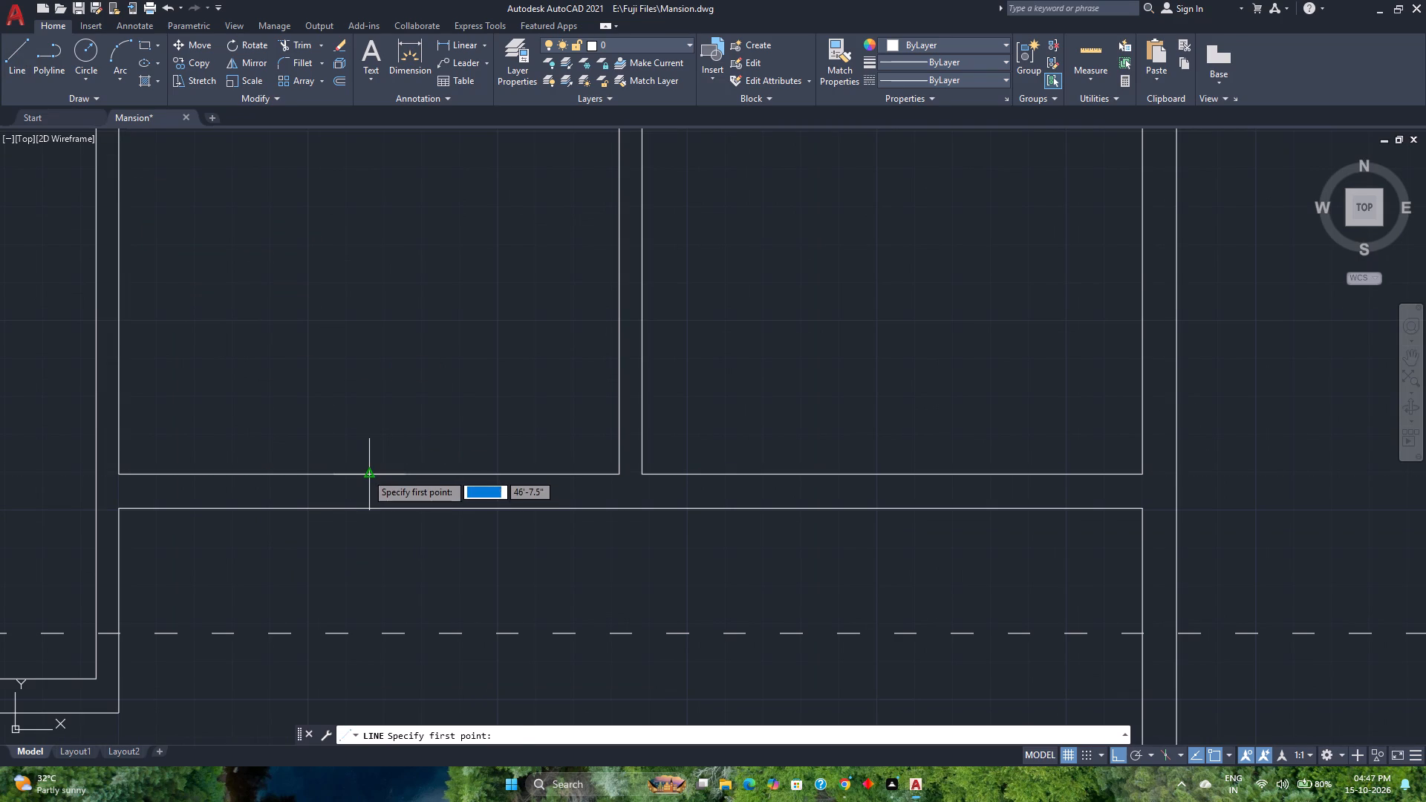
pyautogui.click(366, 473)
pyautogui.click(373, 505)
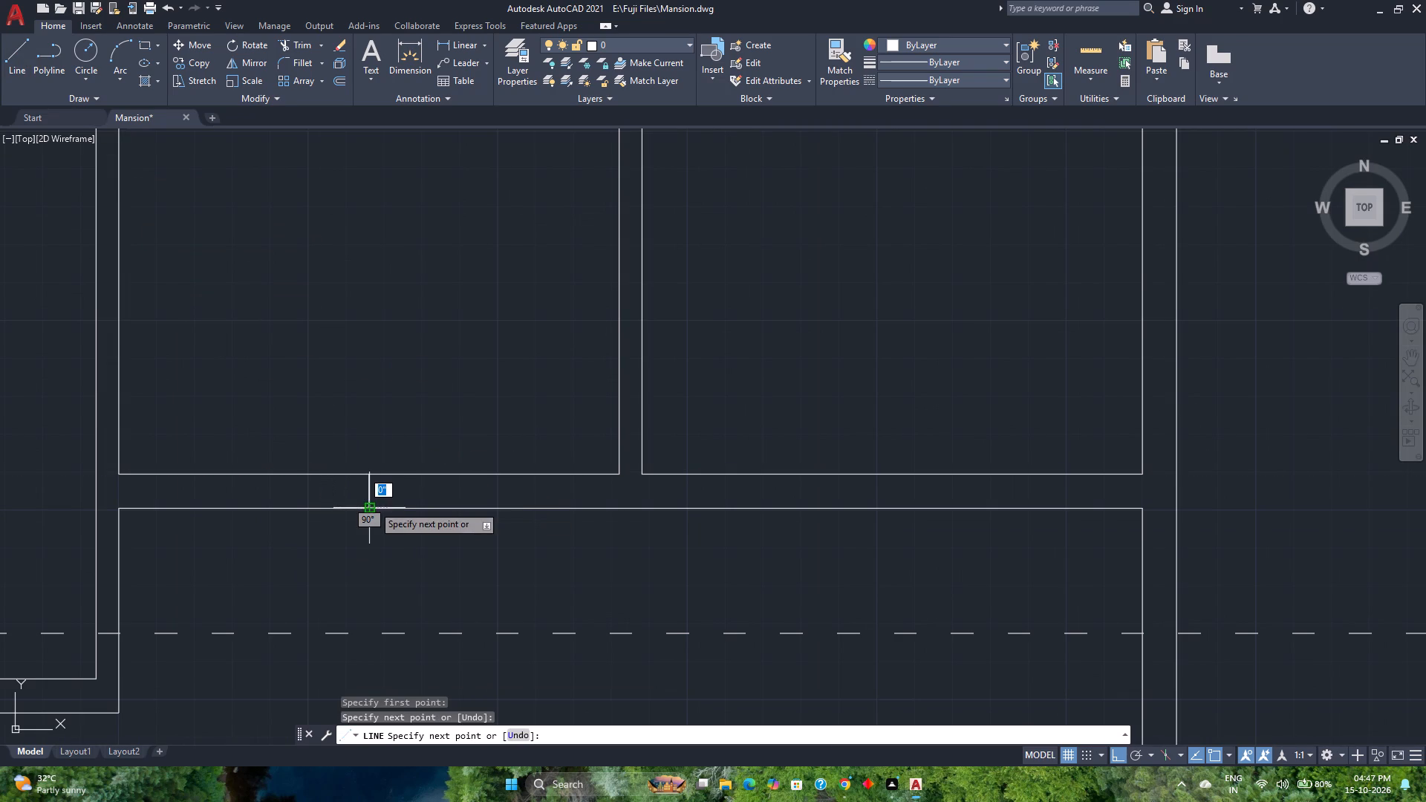
pyautogui.press('Escape')
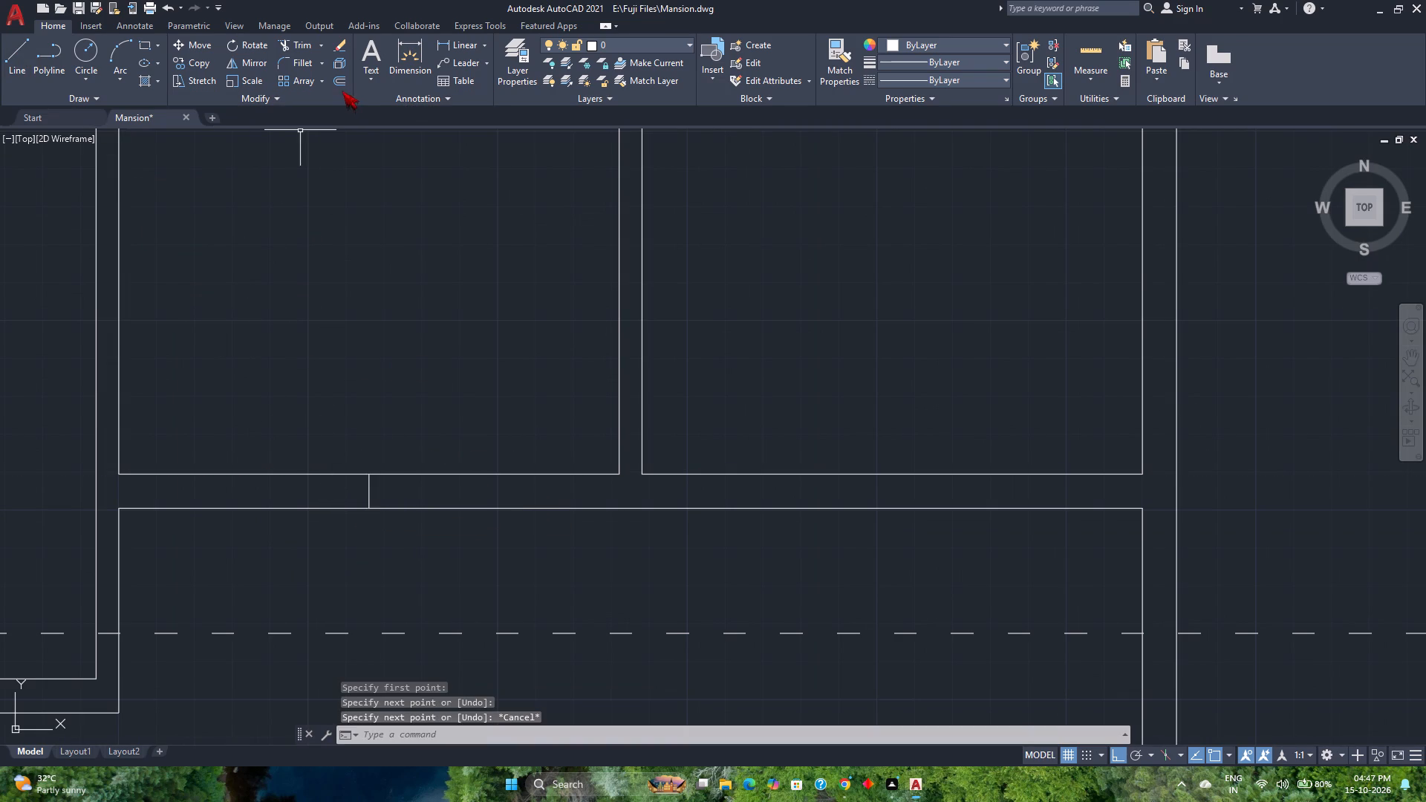
# Offset the short midpoint line 3' to each side along the wall below the lower-middle room.
pyautogui.click(340, 87)
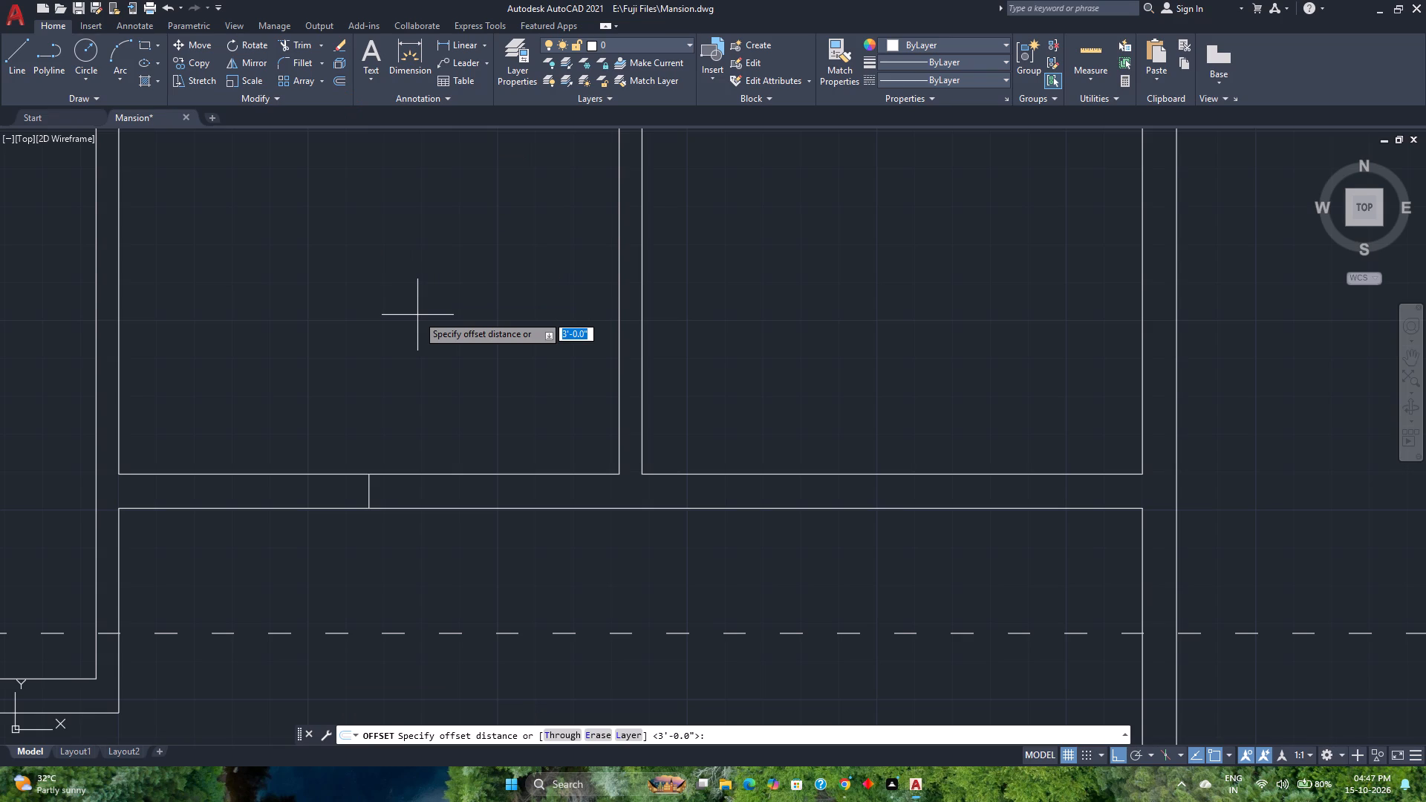
pyautogui.write('2\'6"')
pyautogui.press('Return')
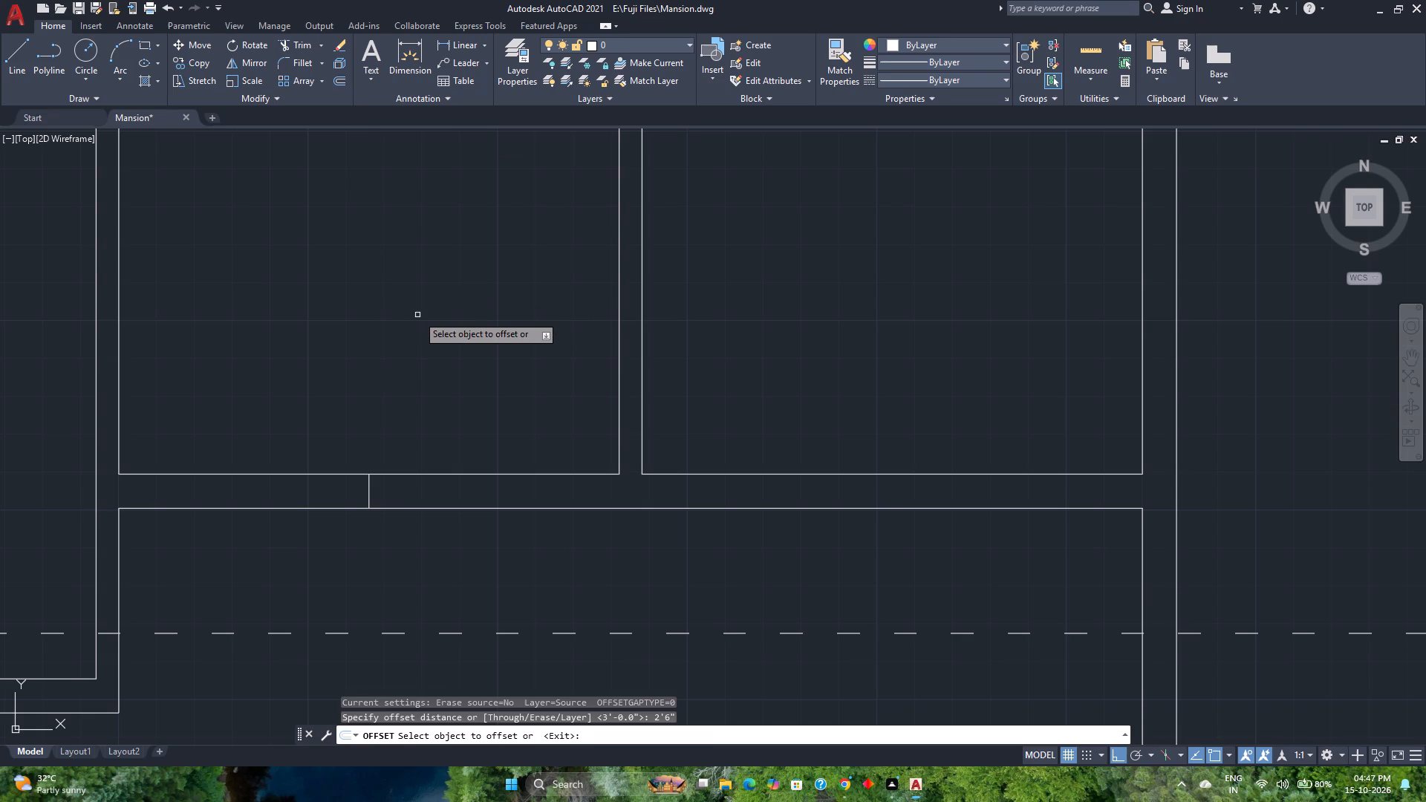
pyautogui.click(368, 493)
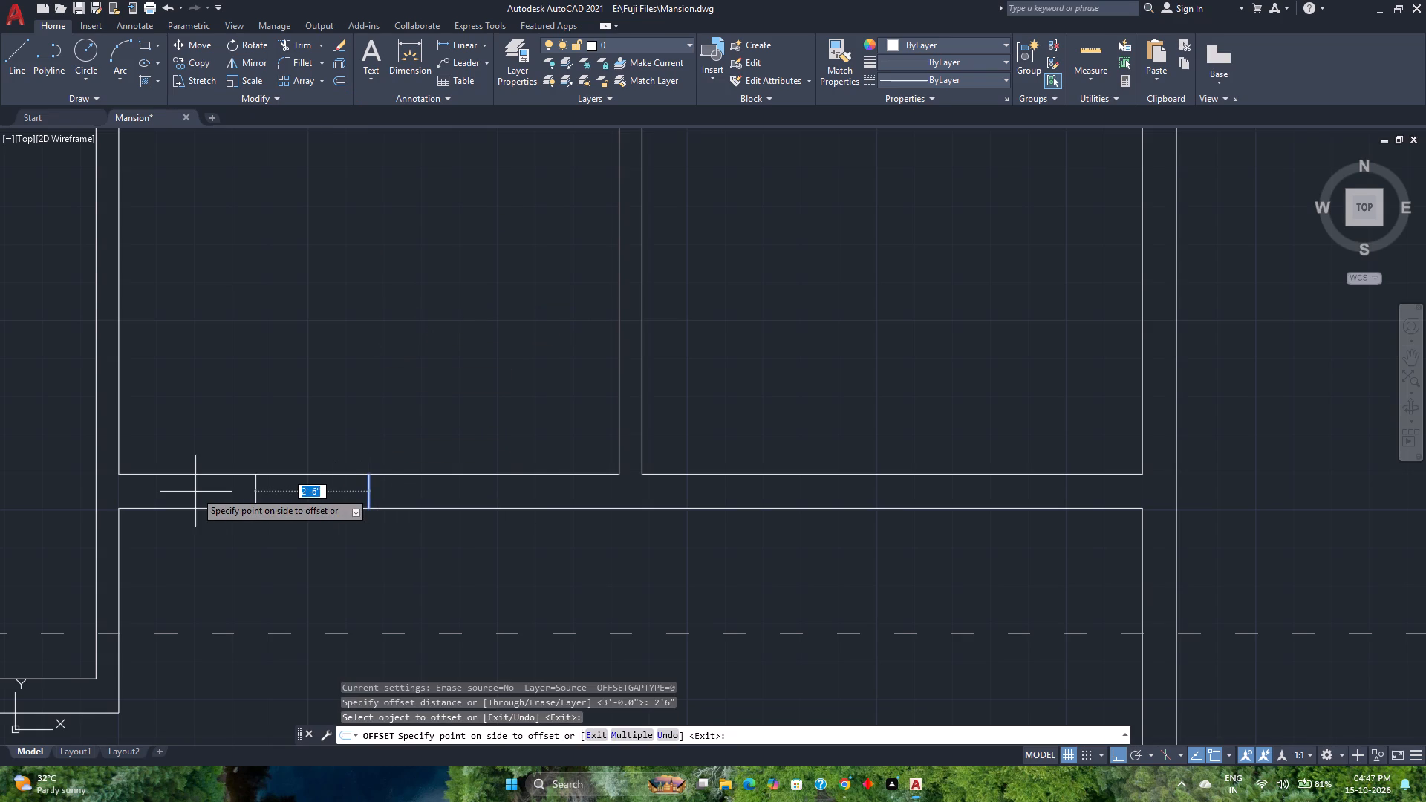
pyautogui.write("3'")
pyautogui.press('Return')
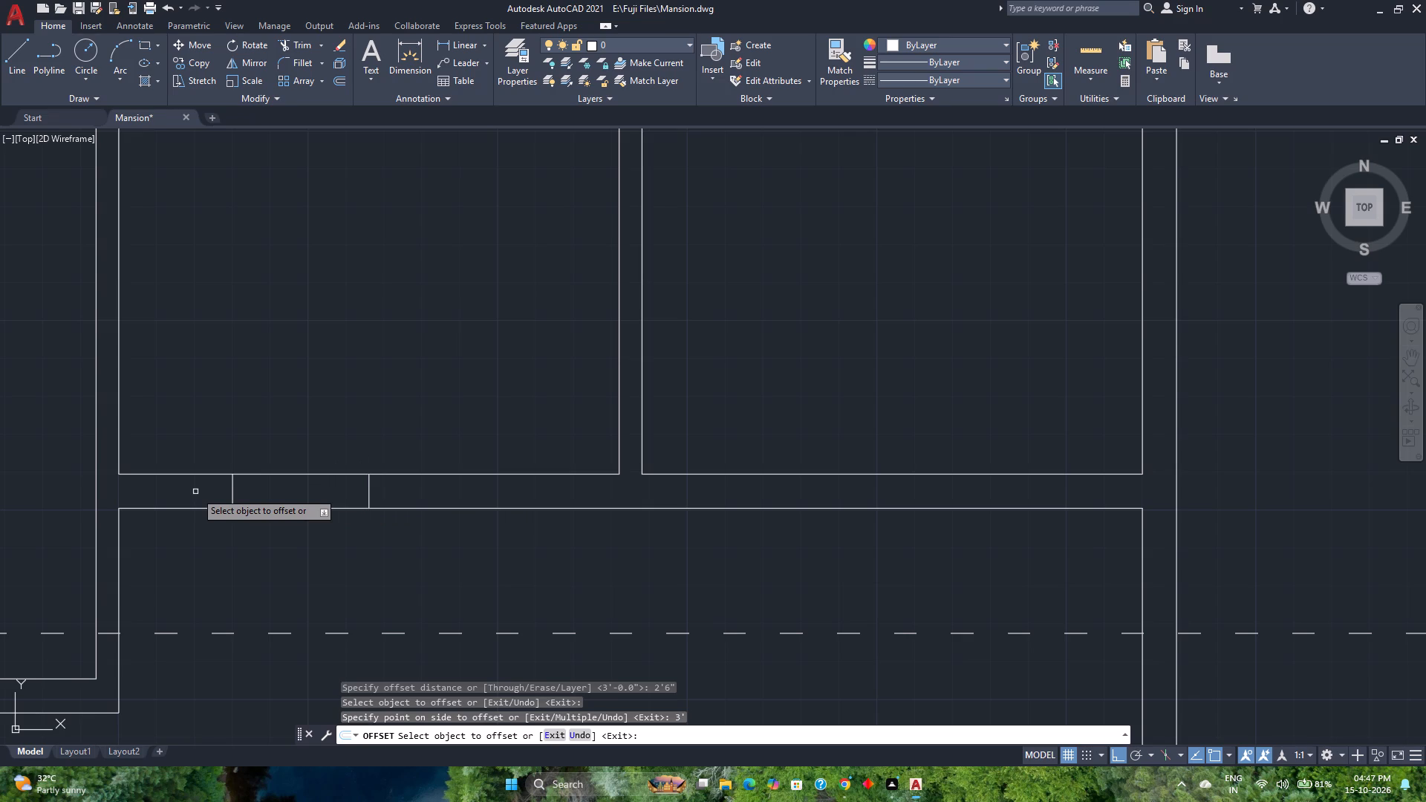
pyautogui.click(371, 491)
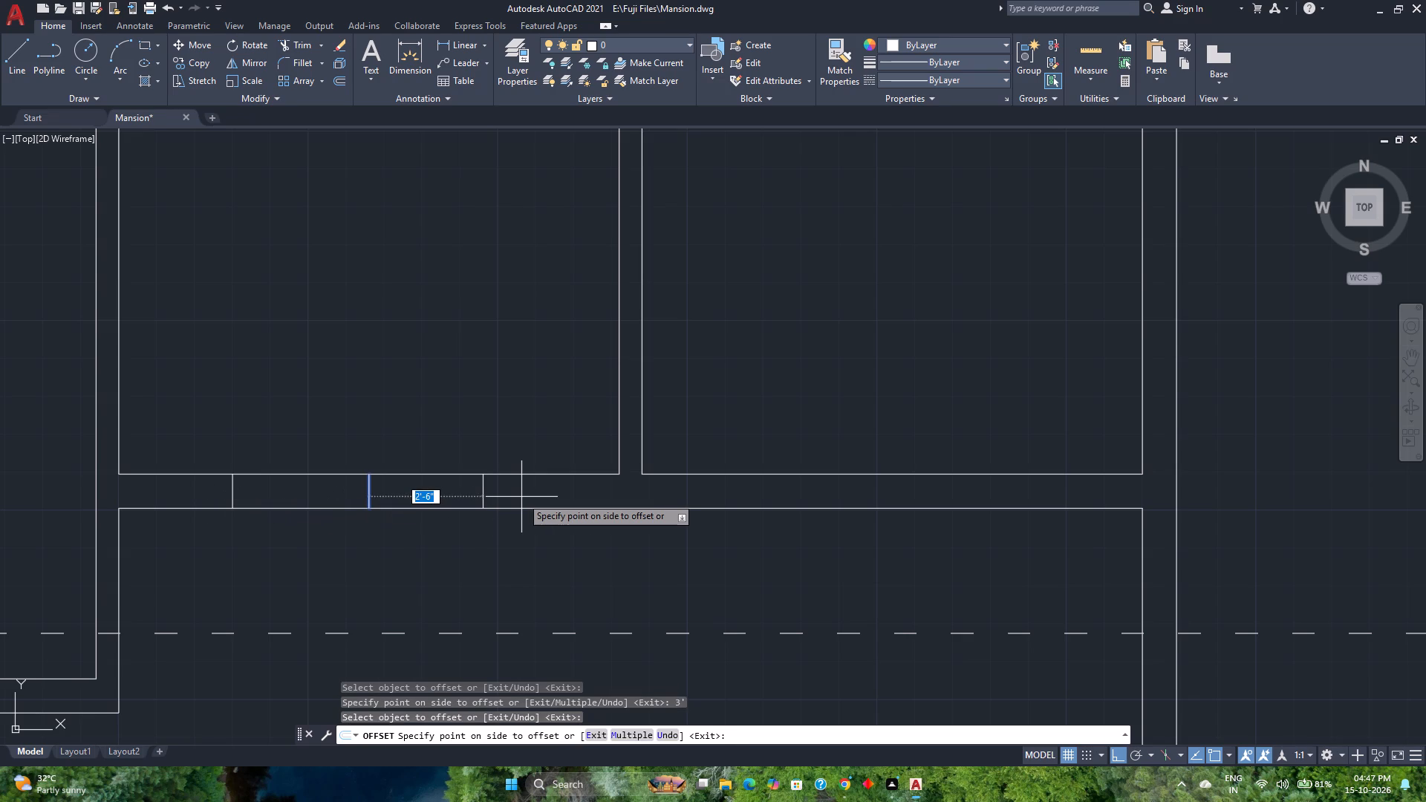
pyautogui.write("3'")
pyautogui.press('Return')
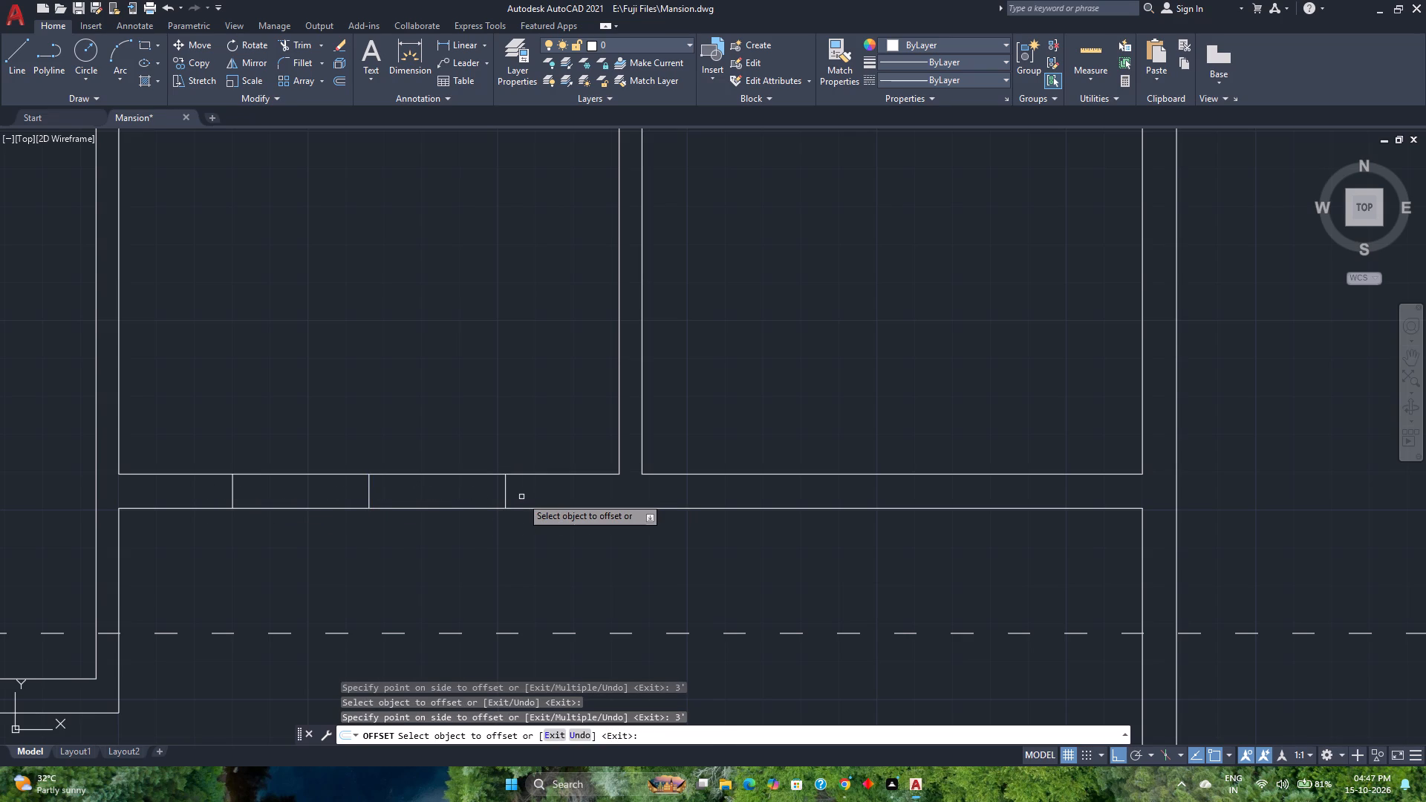
pyautogui.press('space')
# Erase the middle short line between the two offset lines in the wall below the lower-middle room.
pyautogui.scroll(2, 279, 494)
pyautogui.click(576, 501)
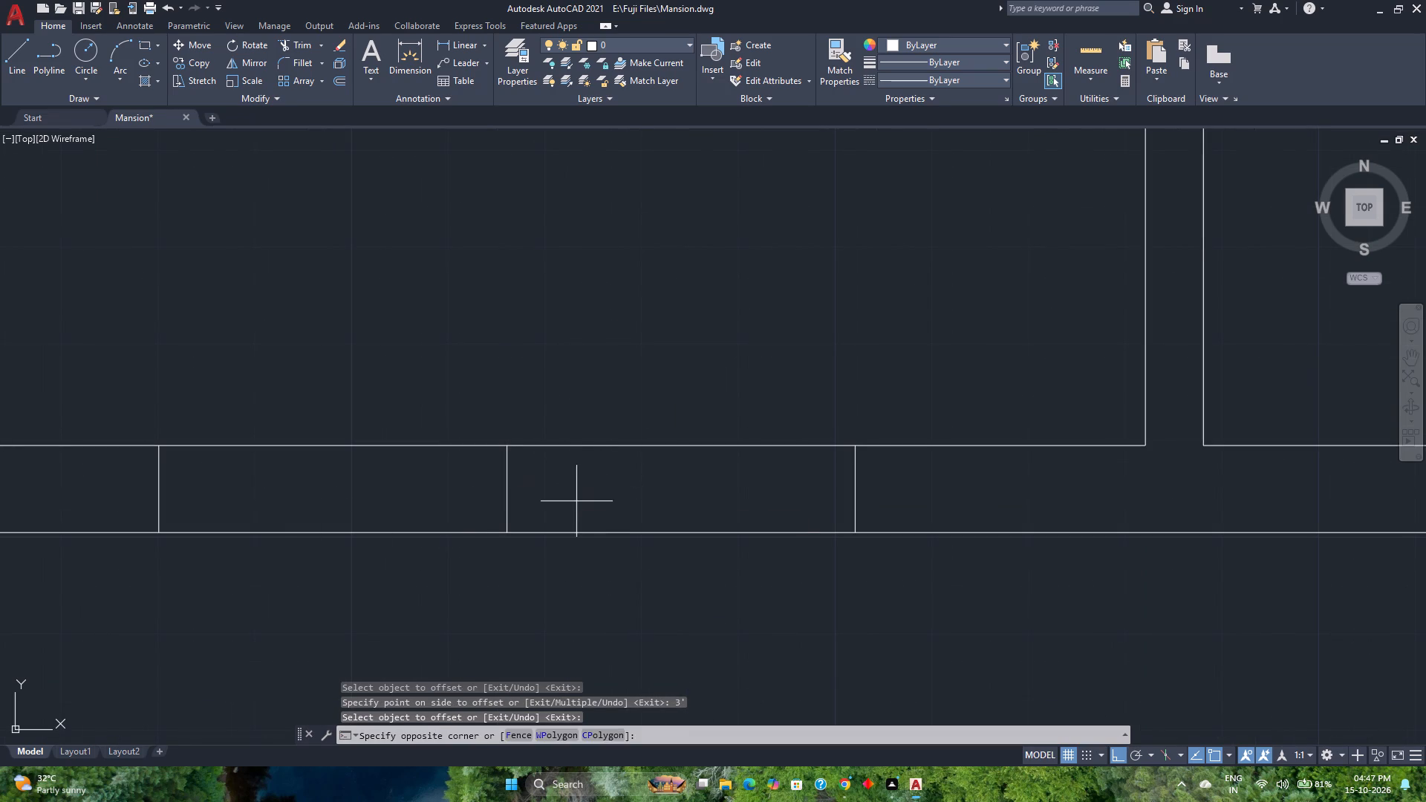
pyautogui.click(475, 495)
pyautogui.press('Delete')
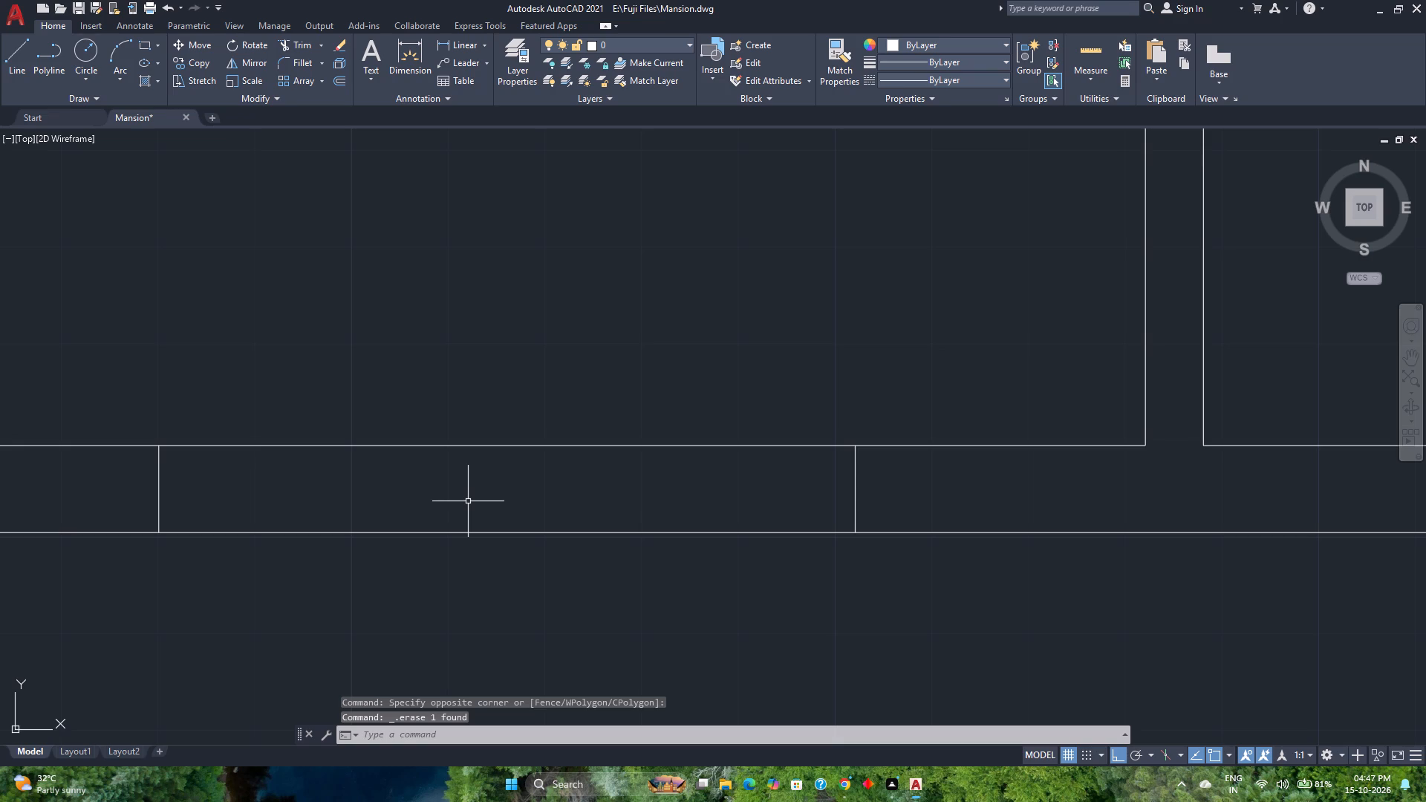
# Trim the wall lines inside the three marked openings: below the lower-middle room and above the lower-left and lower-right rooms.
pyautogui.scroll(-3, 468, 501)
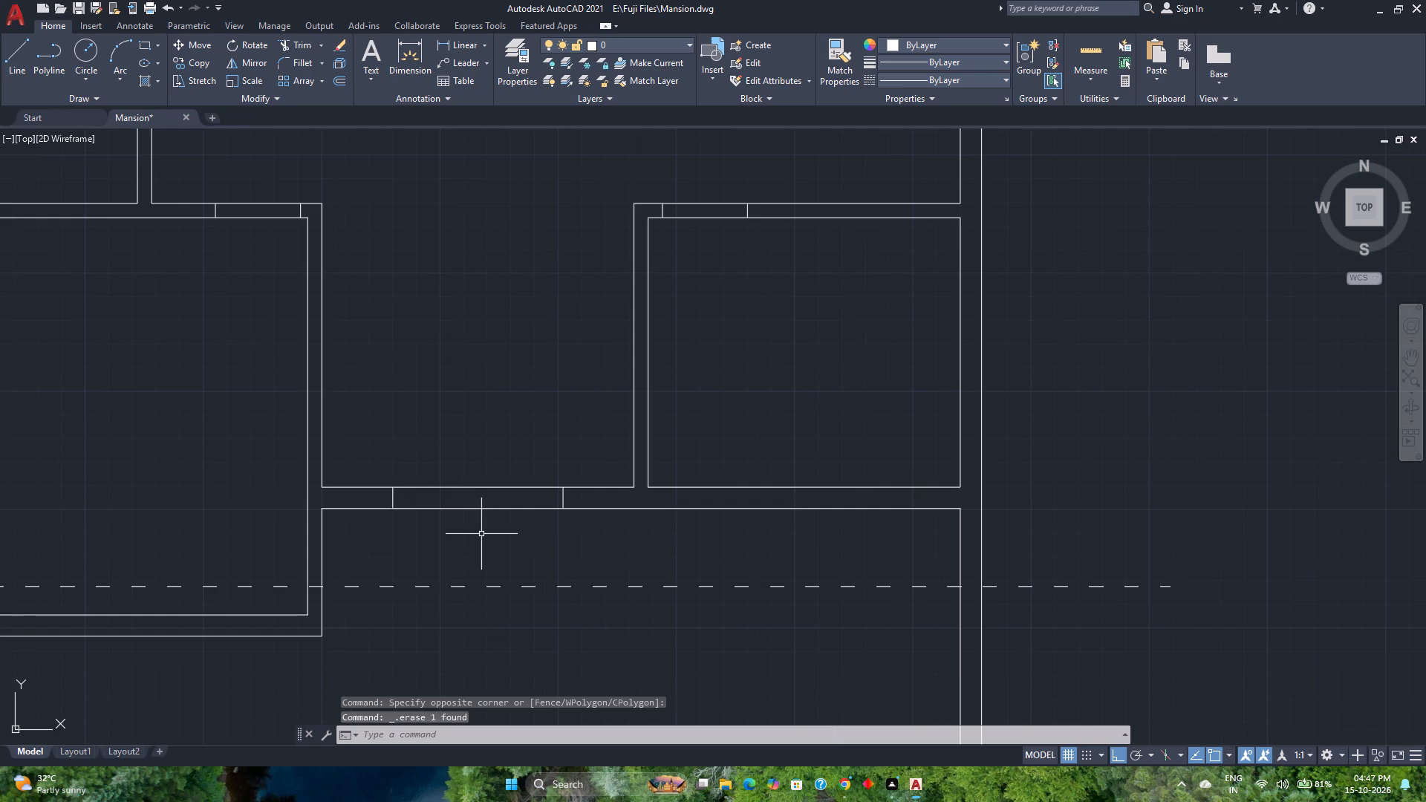
pyautogui.write('tr')
pyautogui.press('Return')
pyautogui.click(489, 422)
pyautogui.click(503, 526)
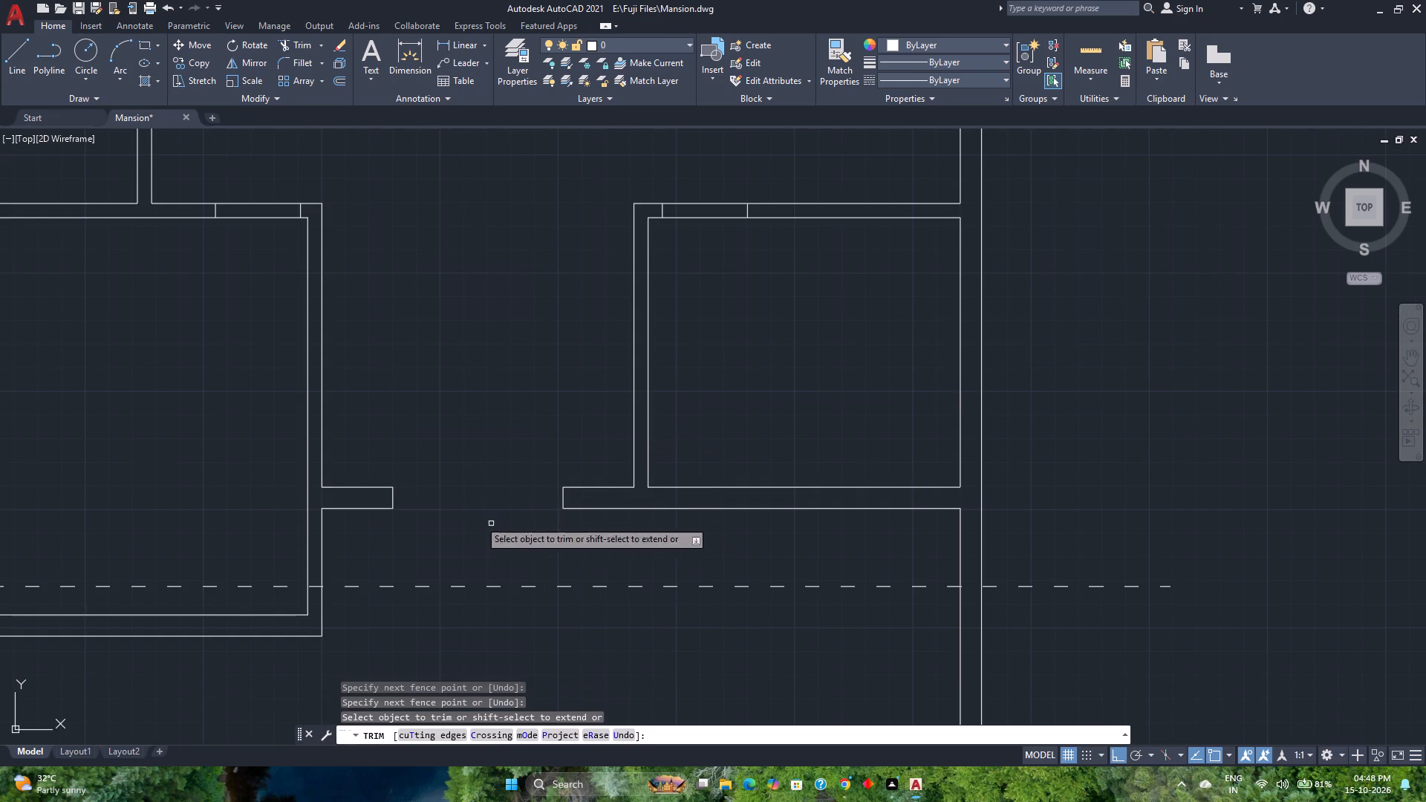
pyautogui.click(230, 175)
pyautogui.click(258, 275)
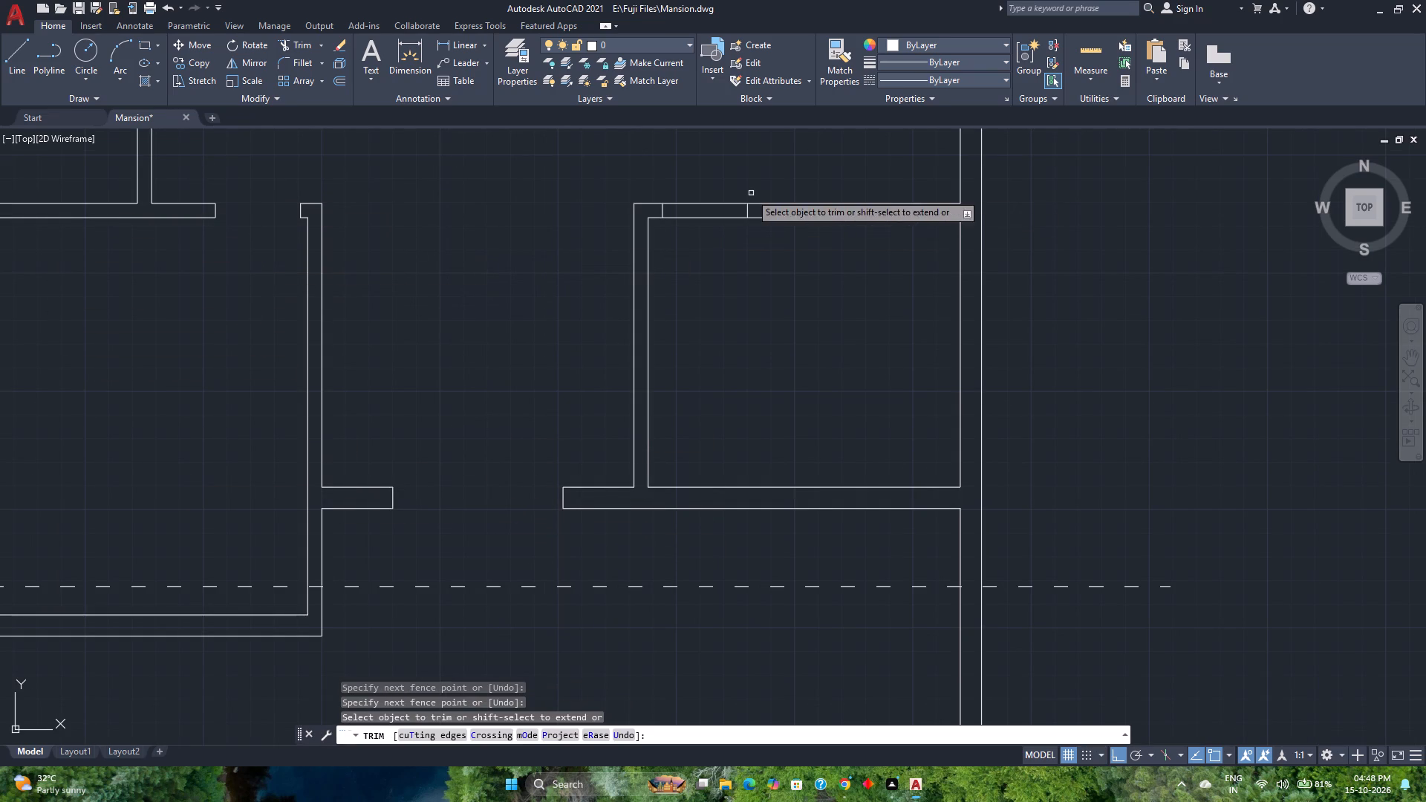
pyautogui.click(729, 187)
pyautogui.click(726, 260)
pyautogui.press('space')
# Draw a short horizontal line across the foot of the vertical partition beside the room above the lower-left room.
pyautogui.scroll(-1, 652, 365)
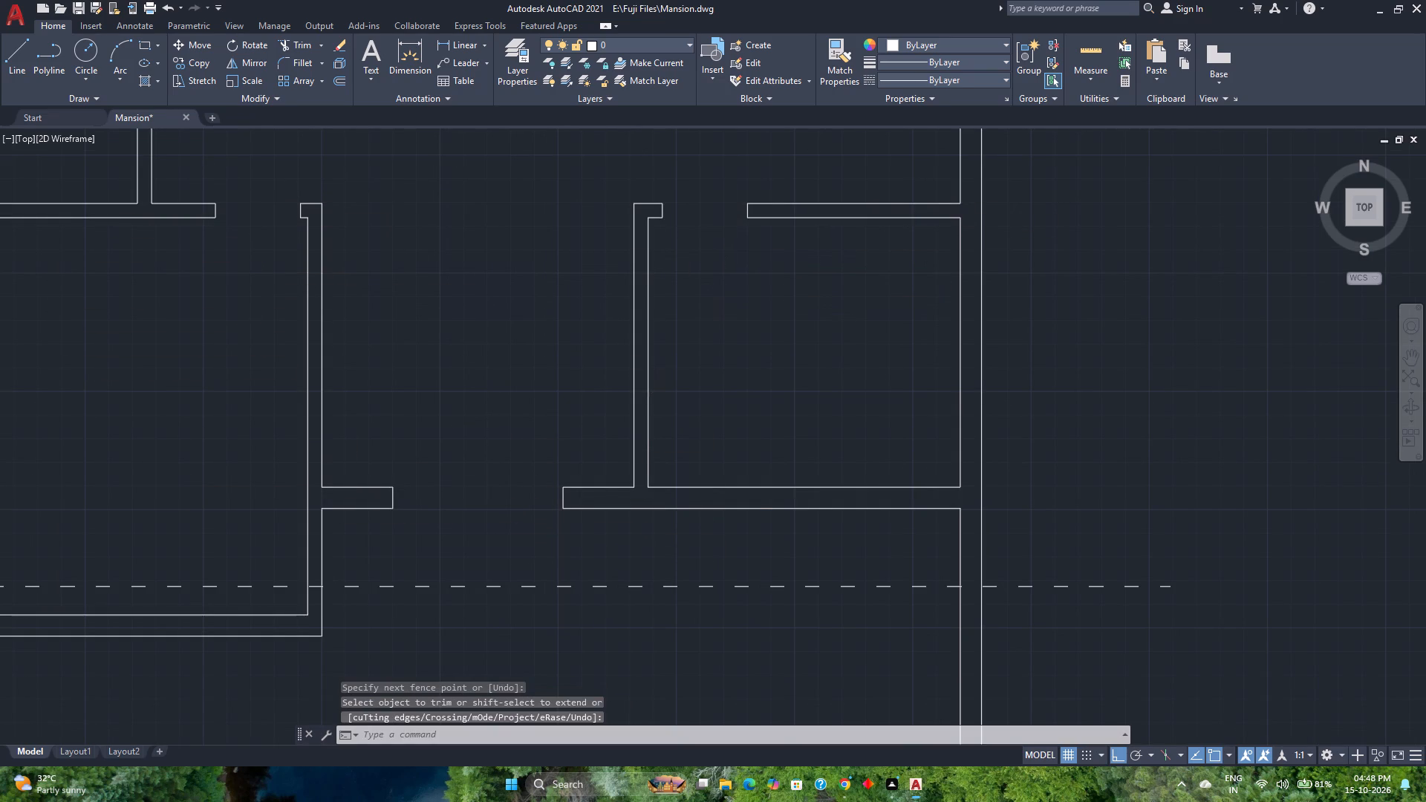
pyautogui.scroll(-2, 393, 364)
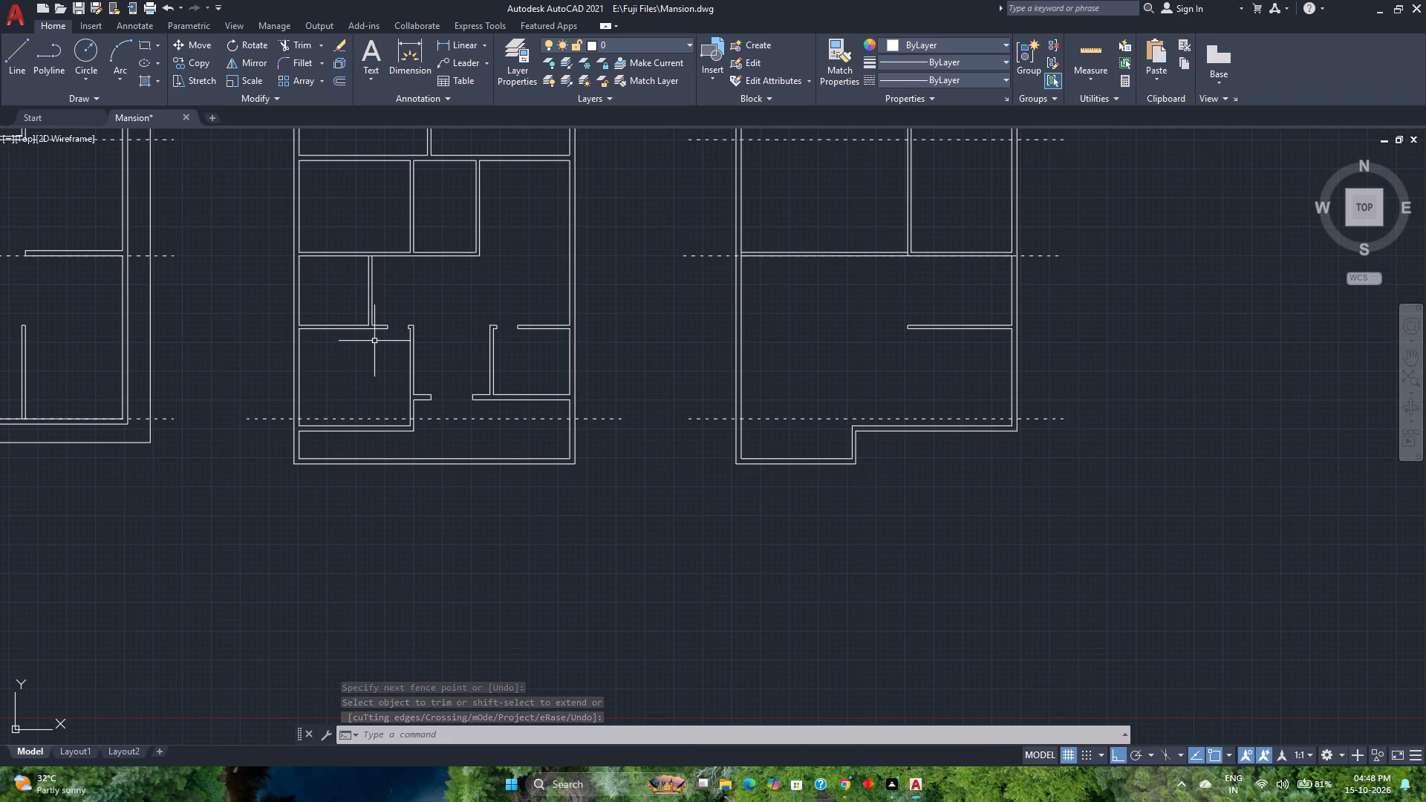
pyautogui.scroll(2, 369, 314)
pyautogui.moveTo(371, 313); pyautogui.dragTo(374, 313, button='middle')
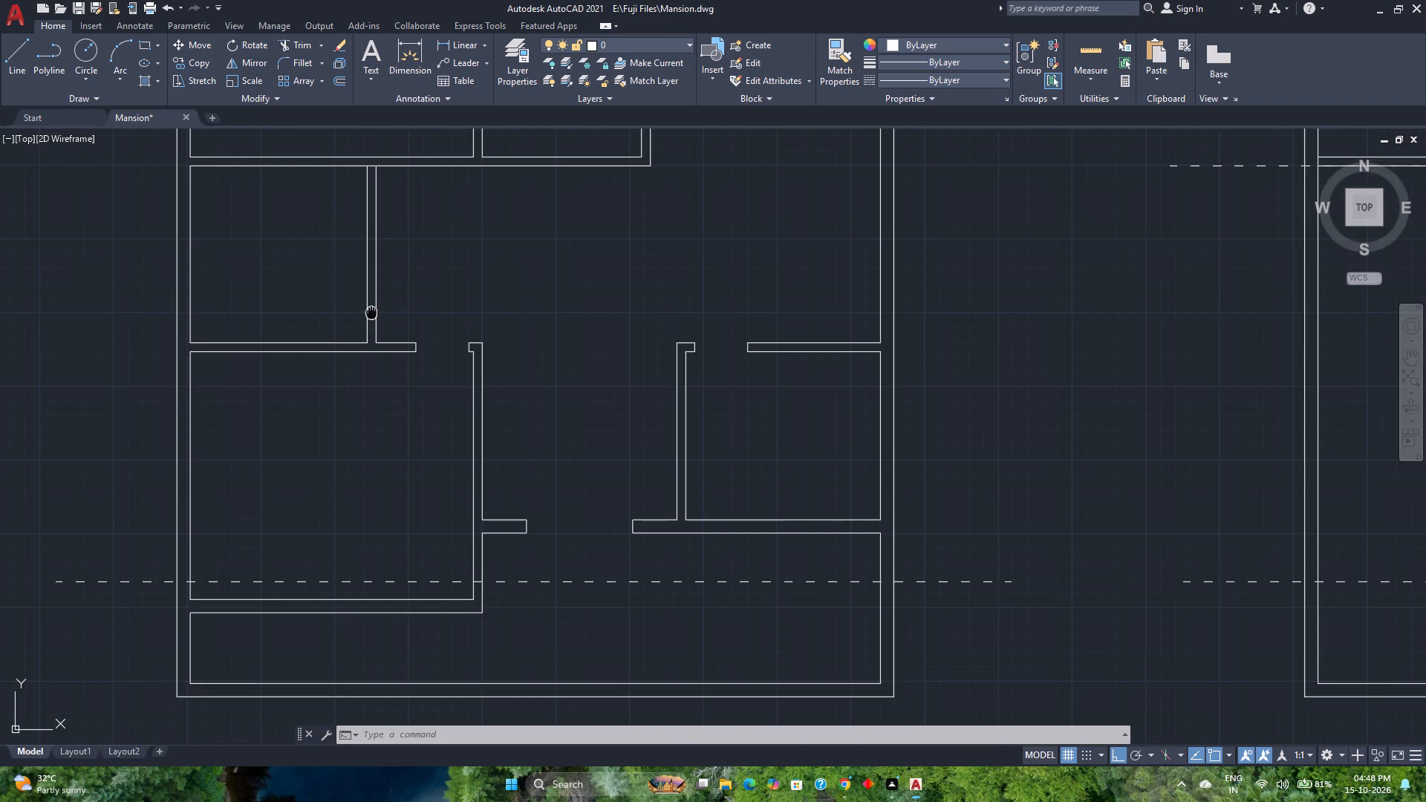
pyautogui.moveTo(374, 313); pyautogui.dragTo(433, 394, button='middle')
pyautogui.scroll(3, 448, 258)
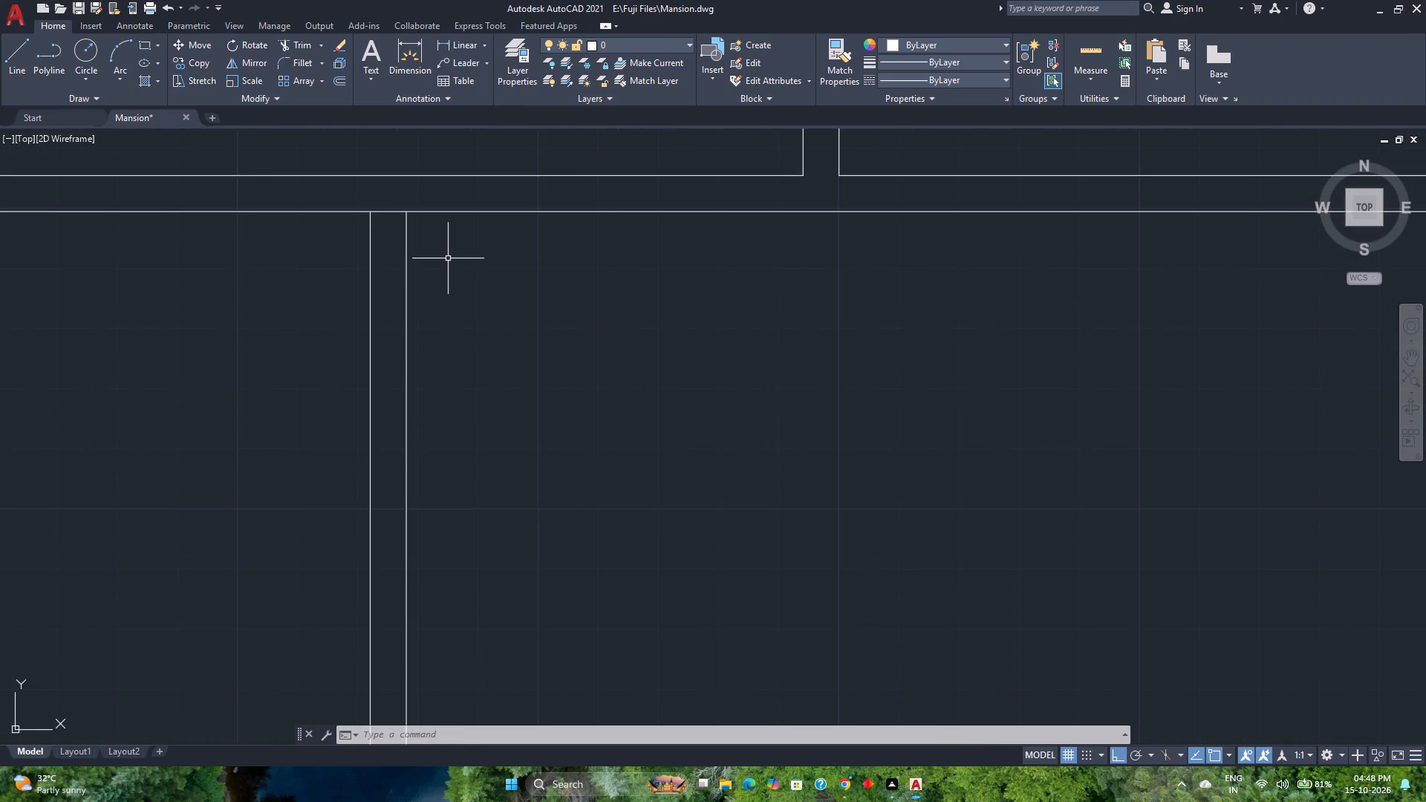
pyautogui.moveTo(448, 258); pyautogui.dragTo(490, 328, button='middle')
pyautogui.scroll(-3, 486, 327)
pyautogui.scroll(2, 484, 489)
pyautogui.moveTo(481, 489); pyautogui.dragTo(481, 428, button='middle')
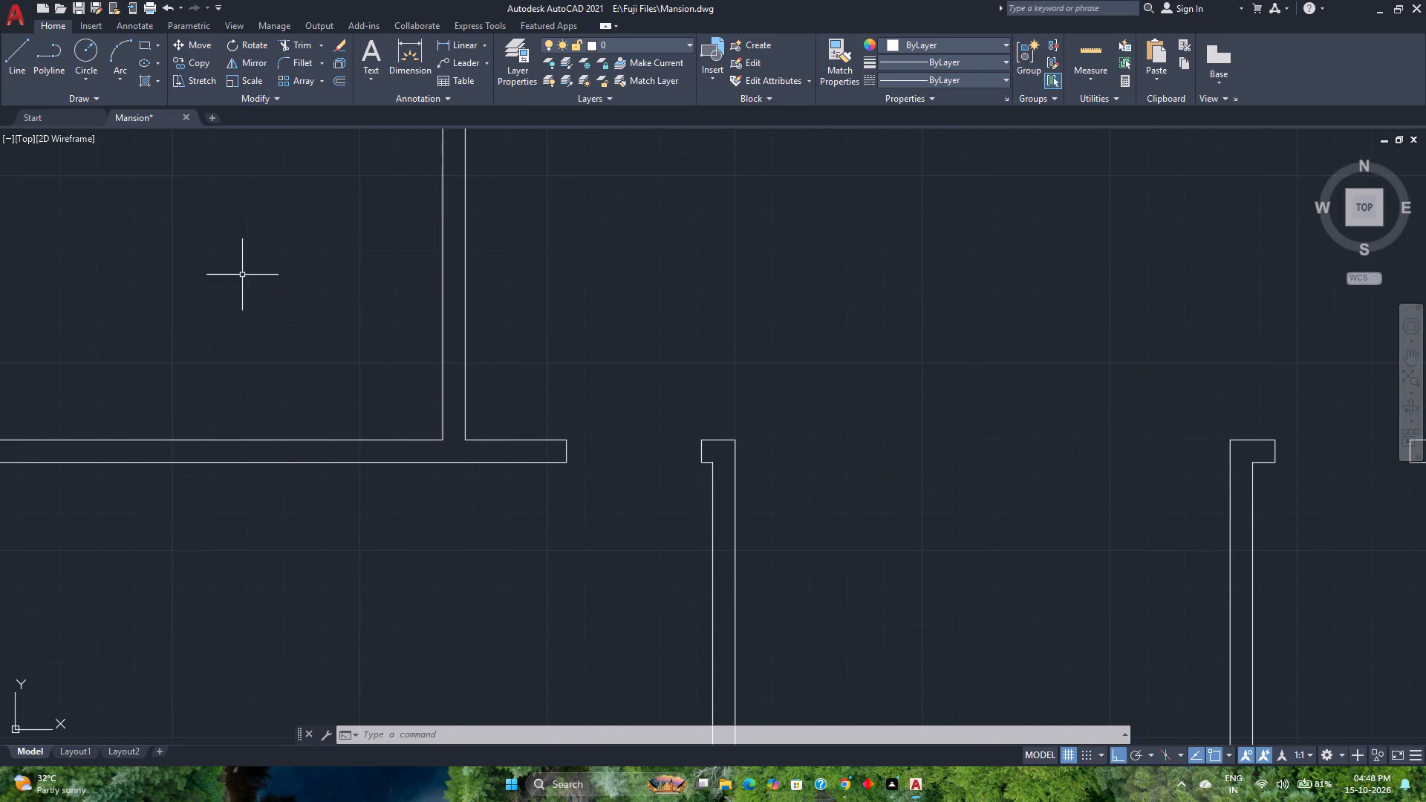
pyautogui.click(23, 69)
pyautogui.scroll(2, 450, 443)
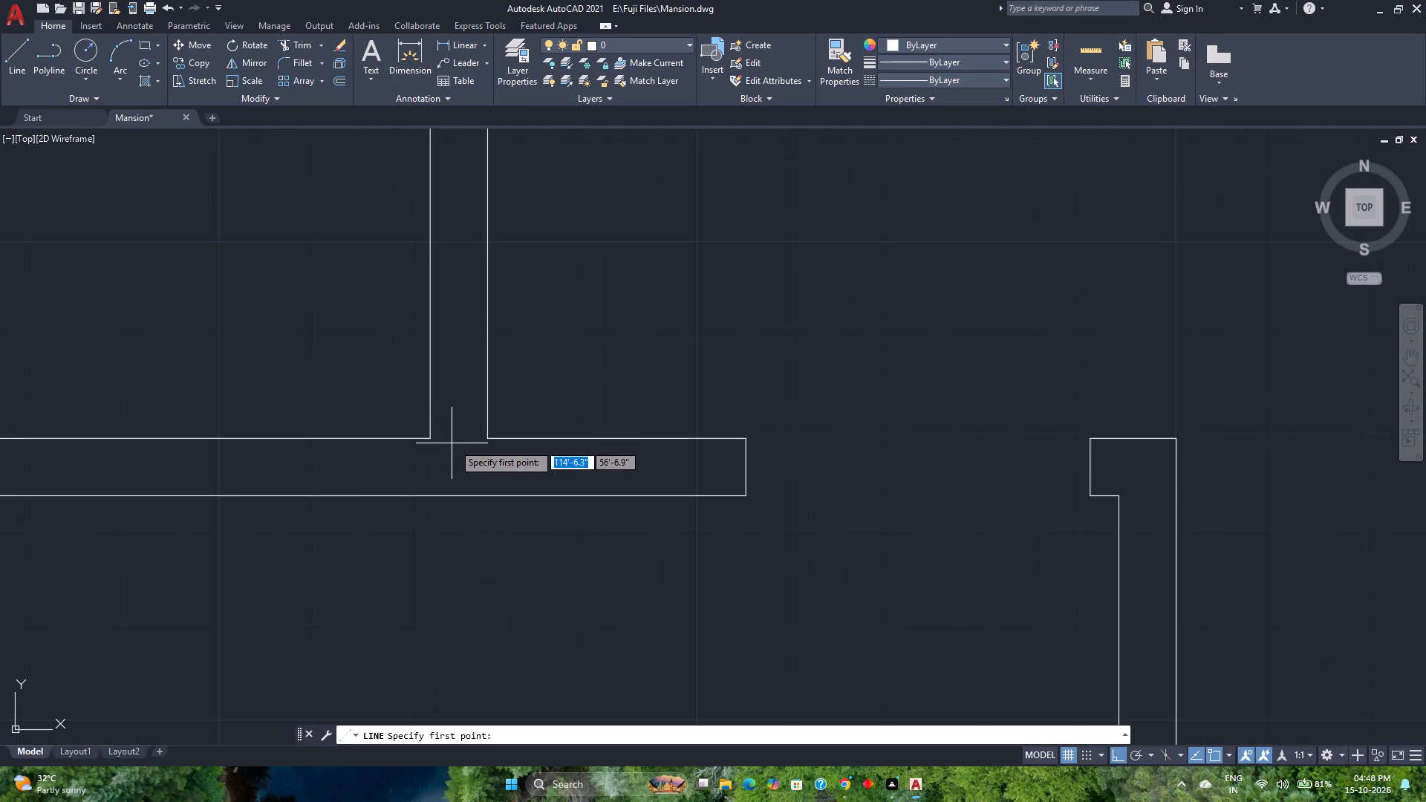
pyautogui.click(484, 442)
pyautogui.click(431, 439)
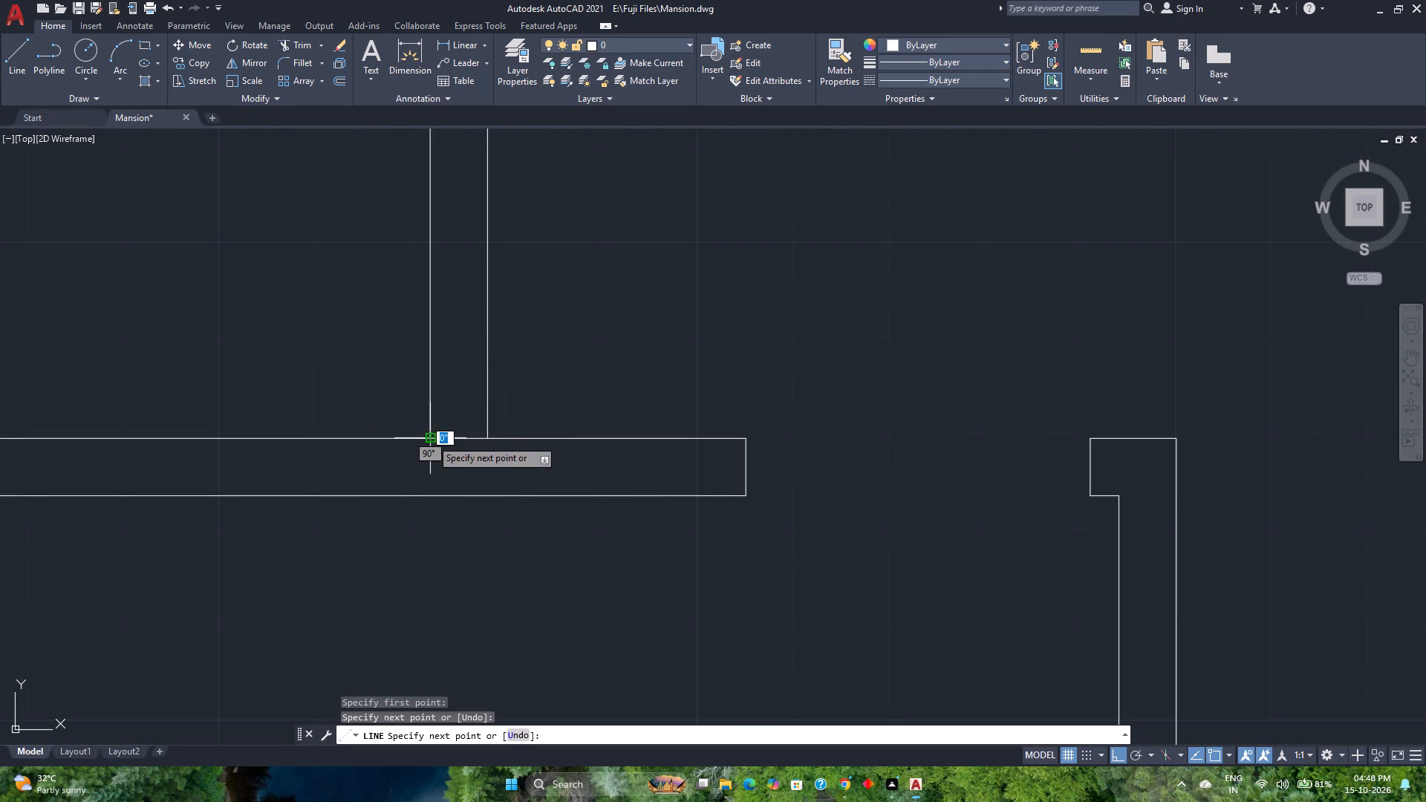
pyautogui.press('Escape')
# Move the short horizontal line 6" up along the vertical partition.
pyautogui.click(462, 464)
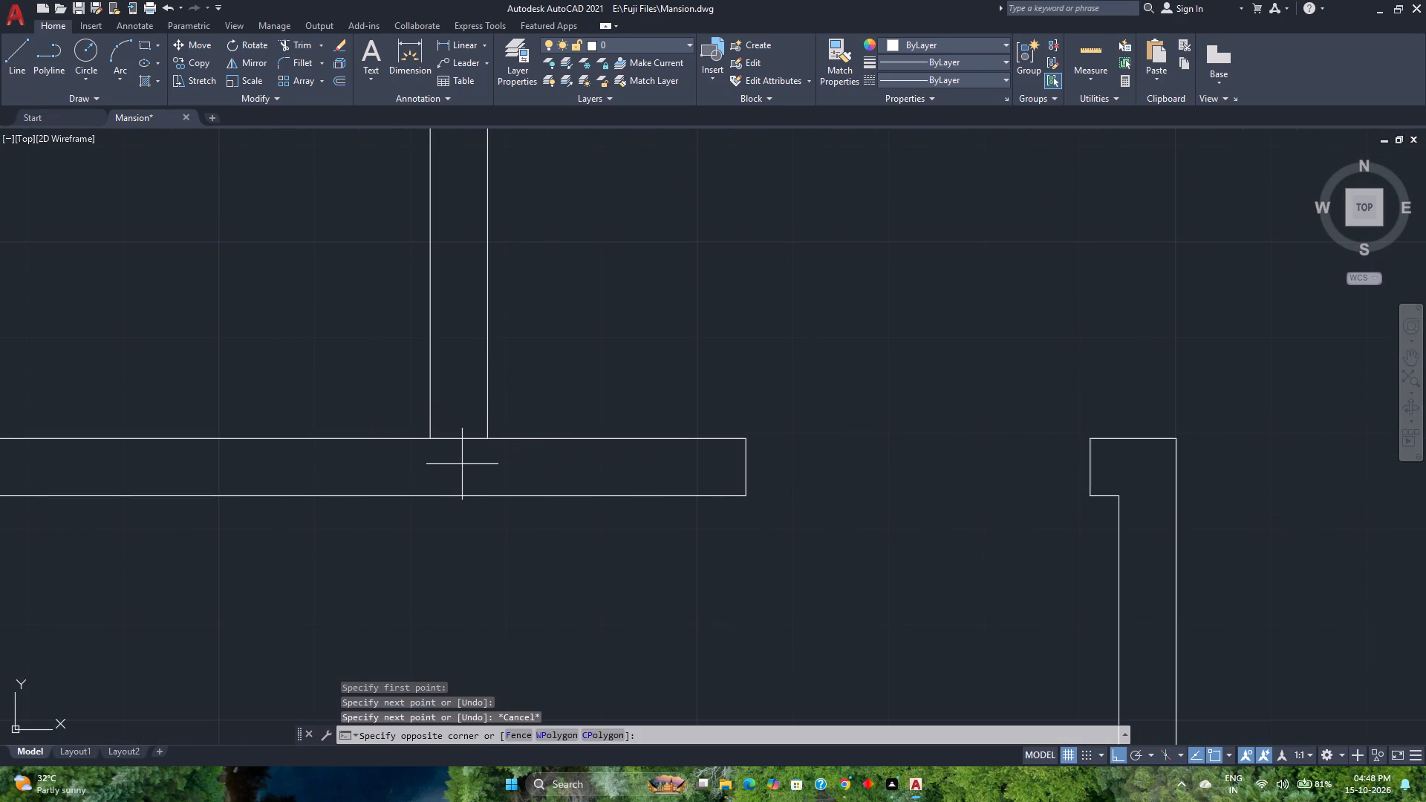
pyautogui.click(452, 427)
pyautogui.click(213, 42)
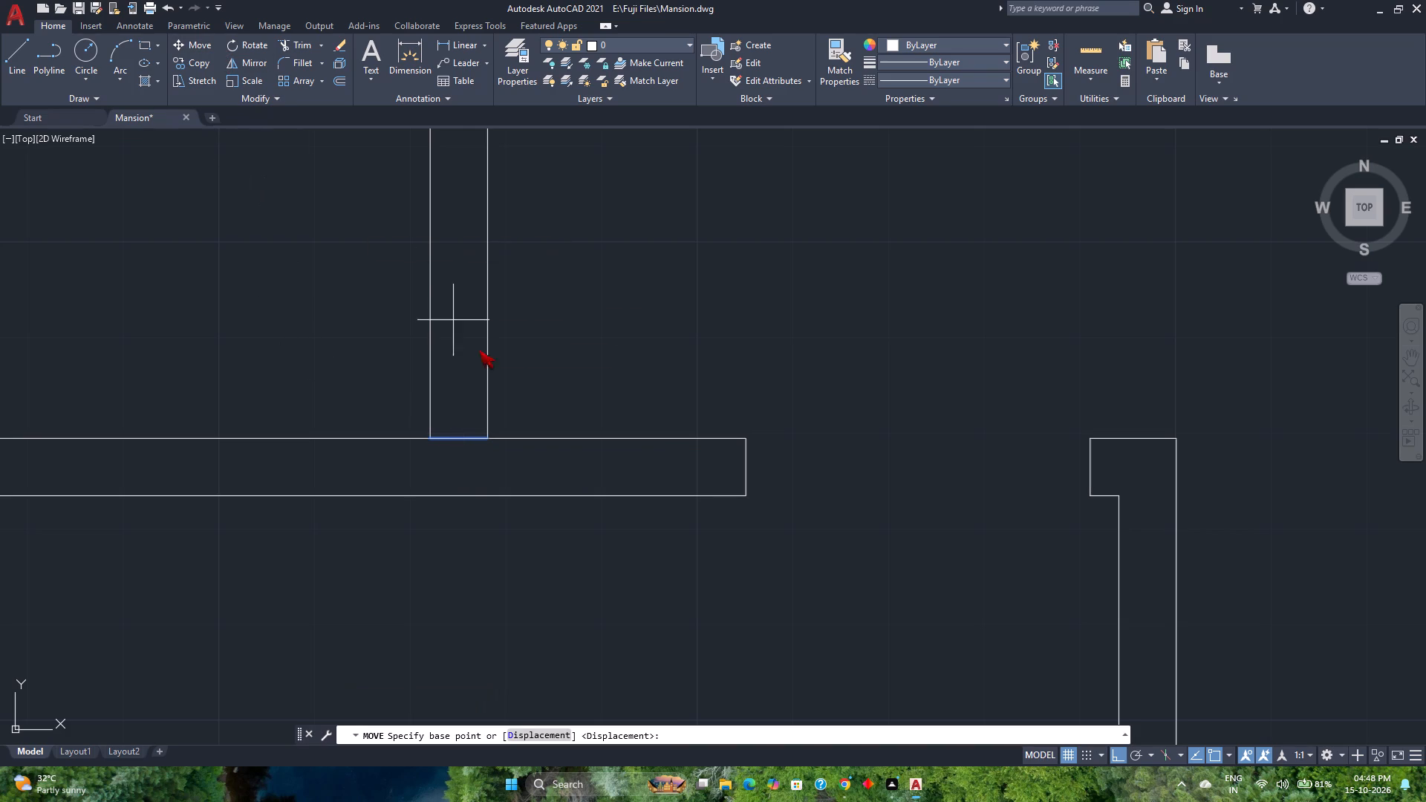
pyautogui.click(433, 433)
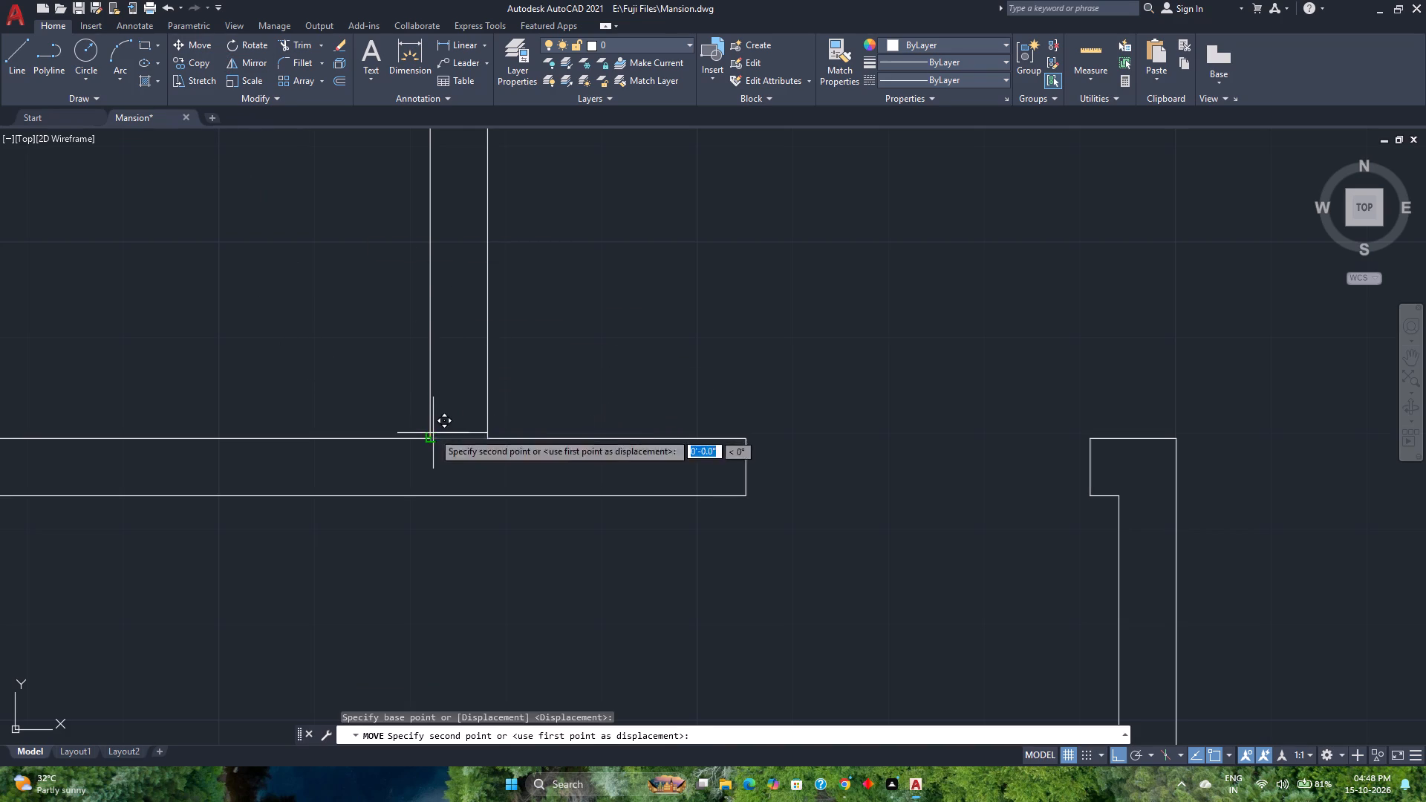
pyautogui.press('6')
pyautogui.press('Return')
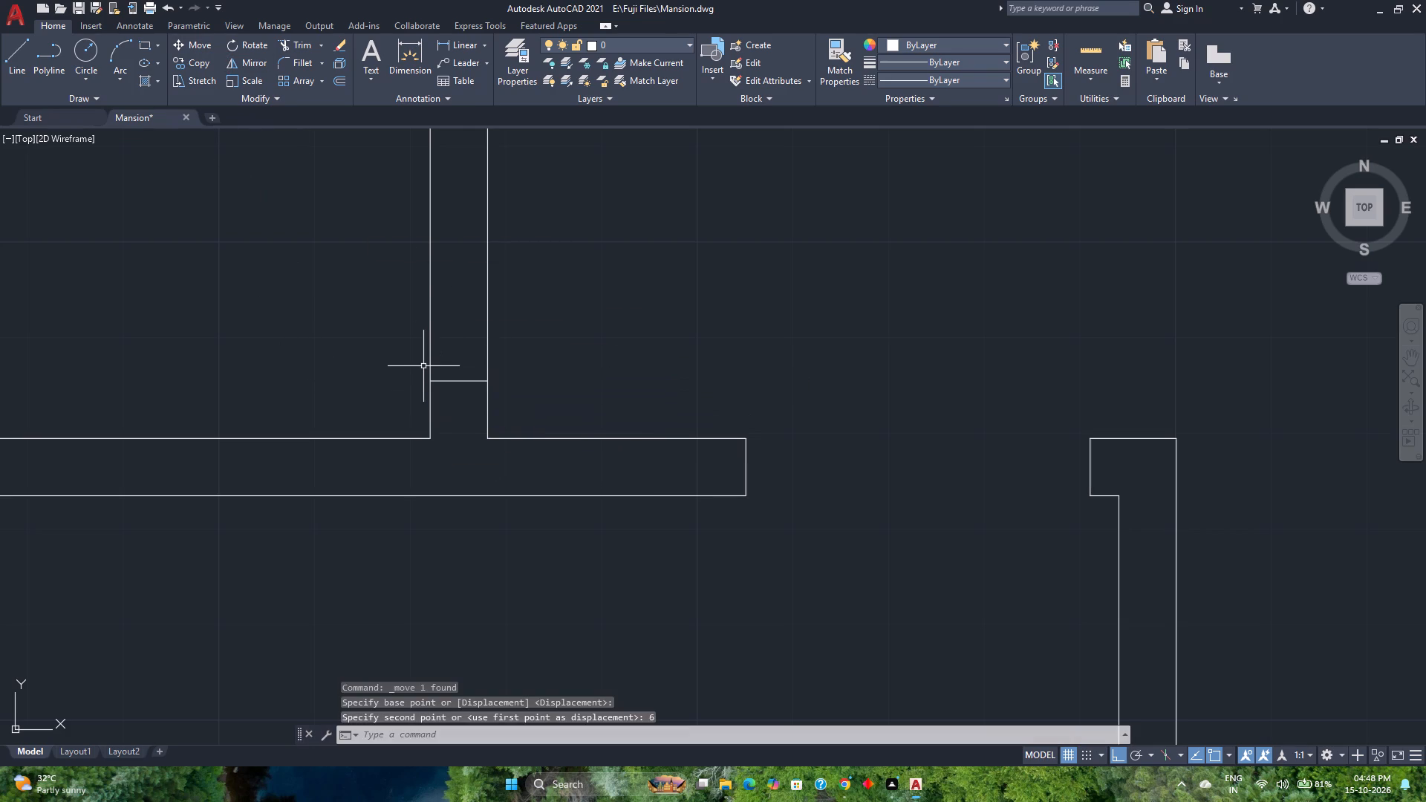
# Offset the short horizontal line 2'6" upward to mark the opening in the vertical partition.
pyautogui.click(344, 84)
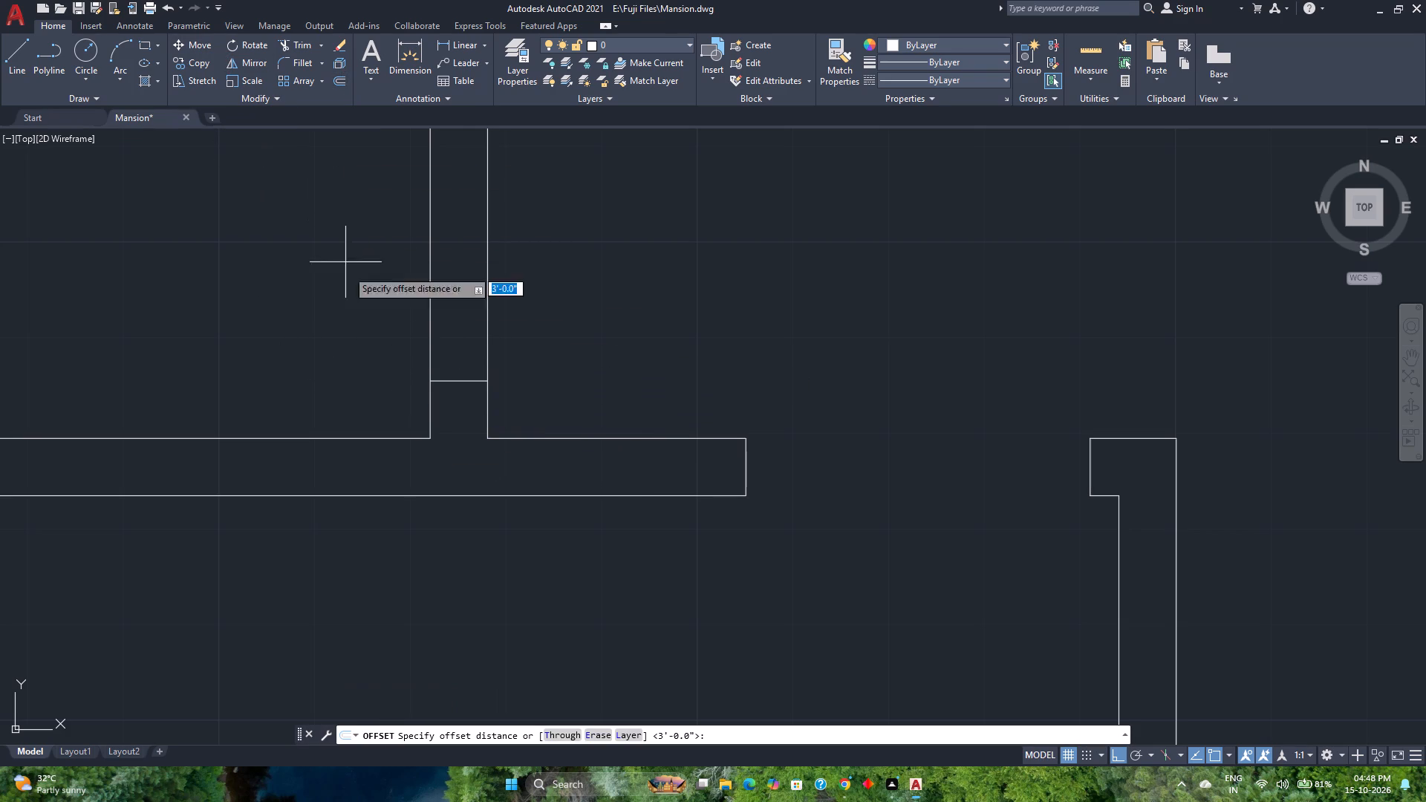
pyautogui.write("2'")
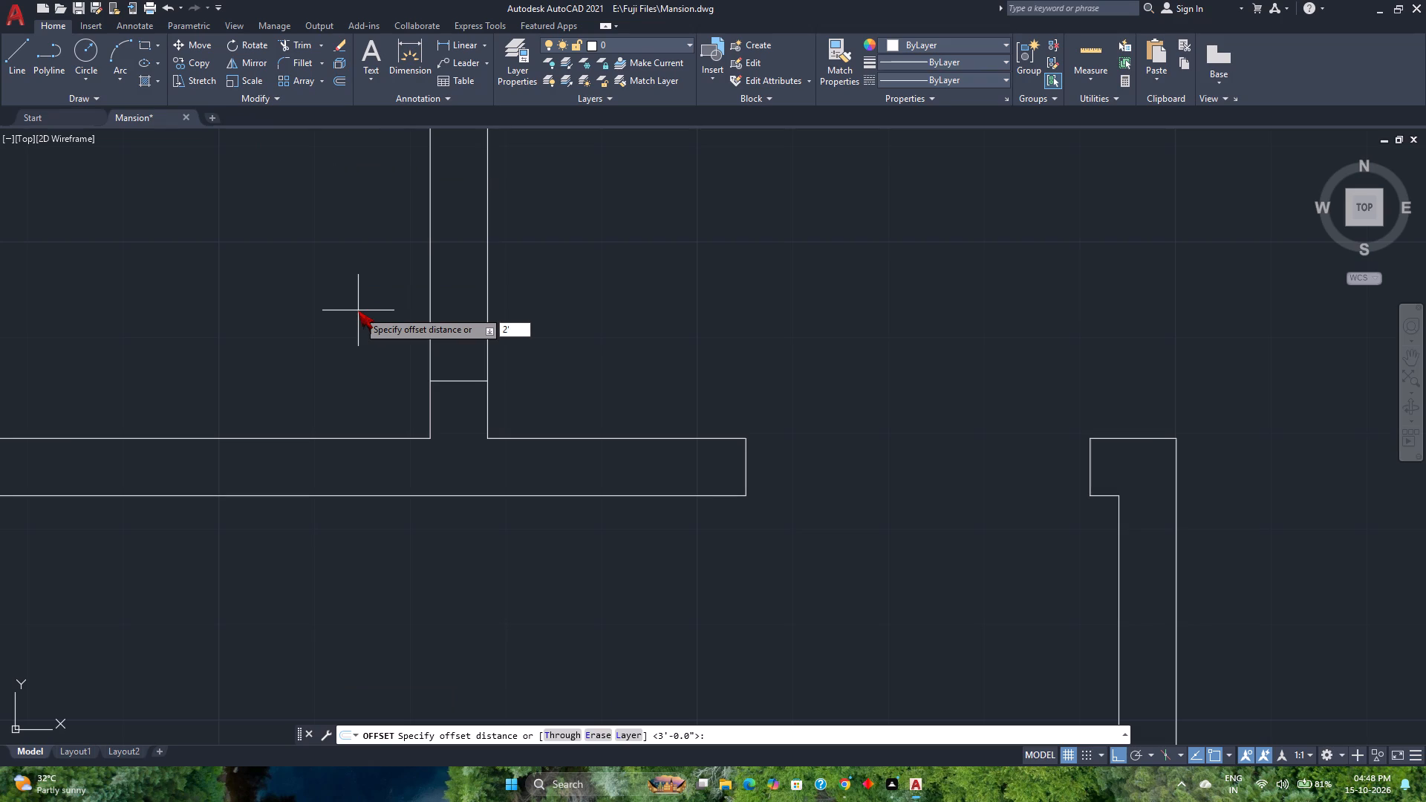
pyautogui.press('6')
pyautogui.press("'")
pyautogui.press('Return')
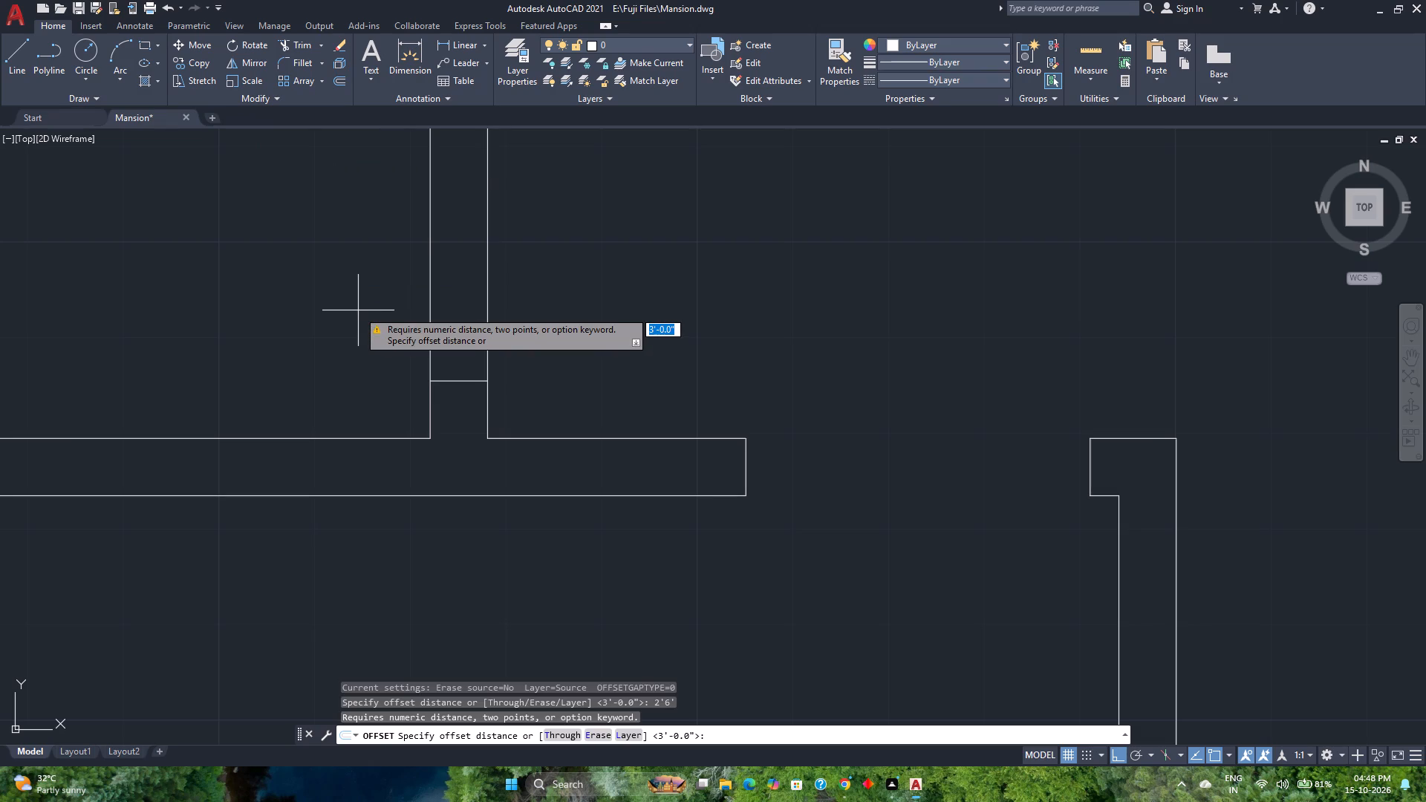
pyautogui.write('2\'6"')
pyautogui.press('Return')
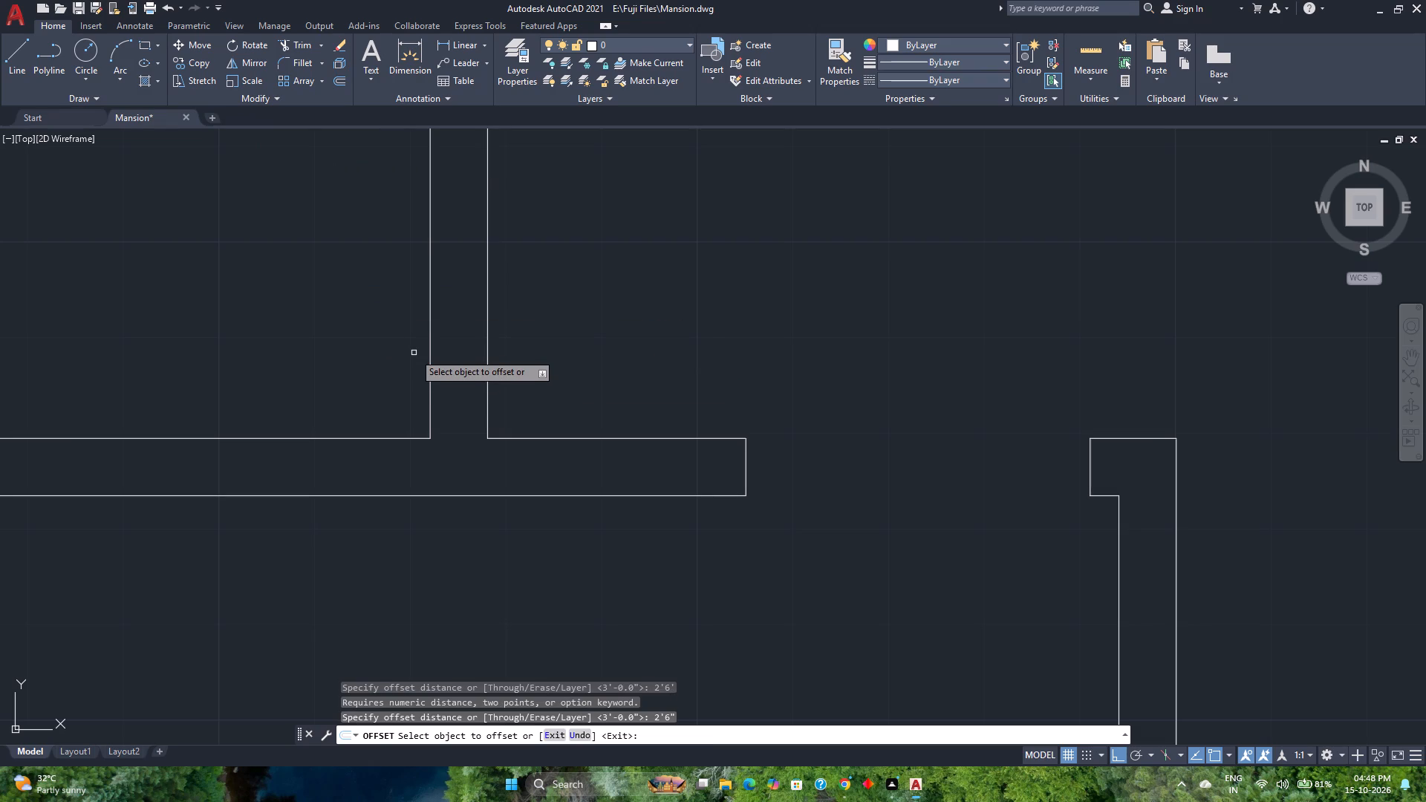
pyautogui.click(455, 382)
pyautogui.scroll(-2, 455, 317)
pyautogui.moveTo(455, 317); pyautogui.dragTo(465, 472, button='middle')
pyautogui.click(464, 429)
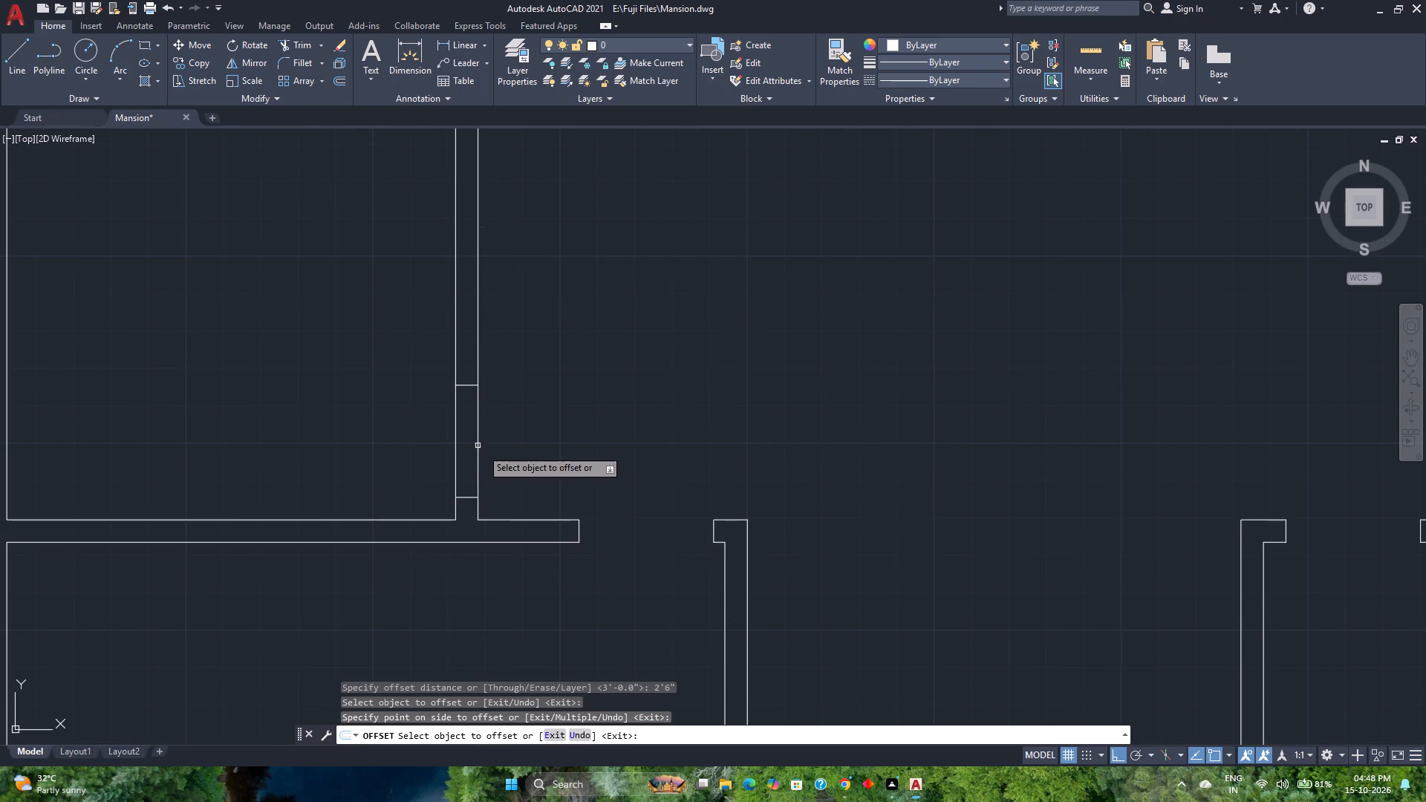
pyautogui.press('Escape')
# Trim both faces of the vertical partition between the two short lines to cut the opening.
pyautogui.write('tr')
pyautogui.press('Return')
pyautogui.click(514, 449)
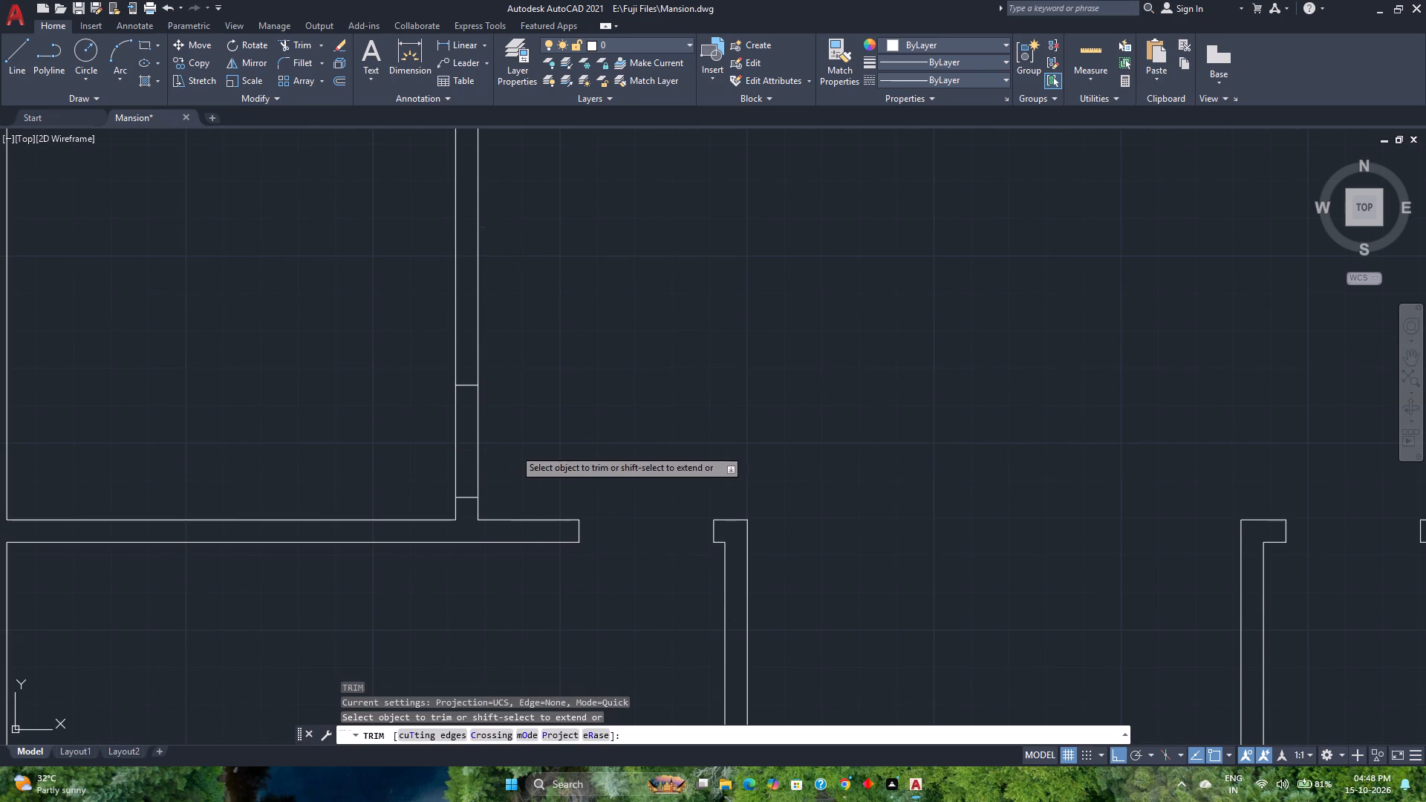
pyautogui.click(363, 454)
# Trim the horizontal wall line crossing the top end of that vertical partition to open the junction.
pyautogui.scroll(-2, 387, 426)
pyautogui.moveTo(385, 426); pyautogui.dragTo(383, 544, button='middle')
pyautogui.middleClick(383, 544)
pyautogui.scroll(3, 403, 411)
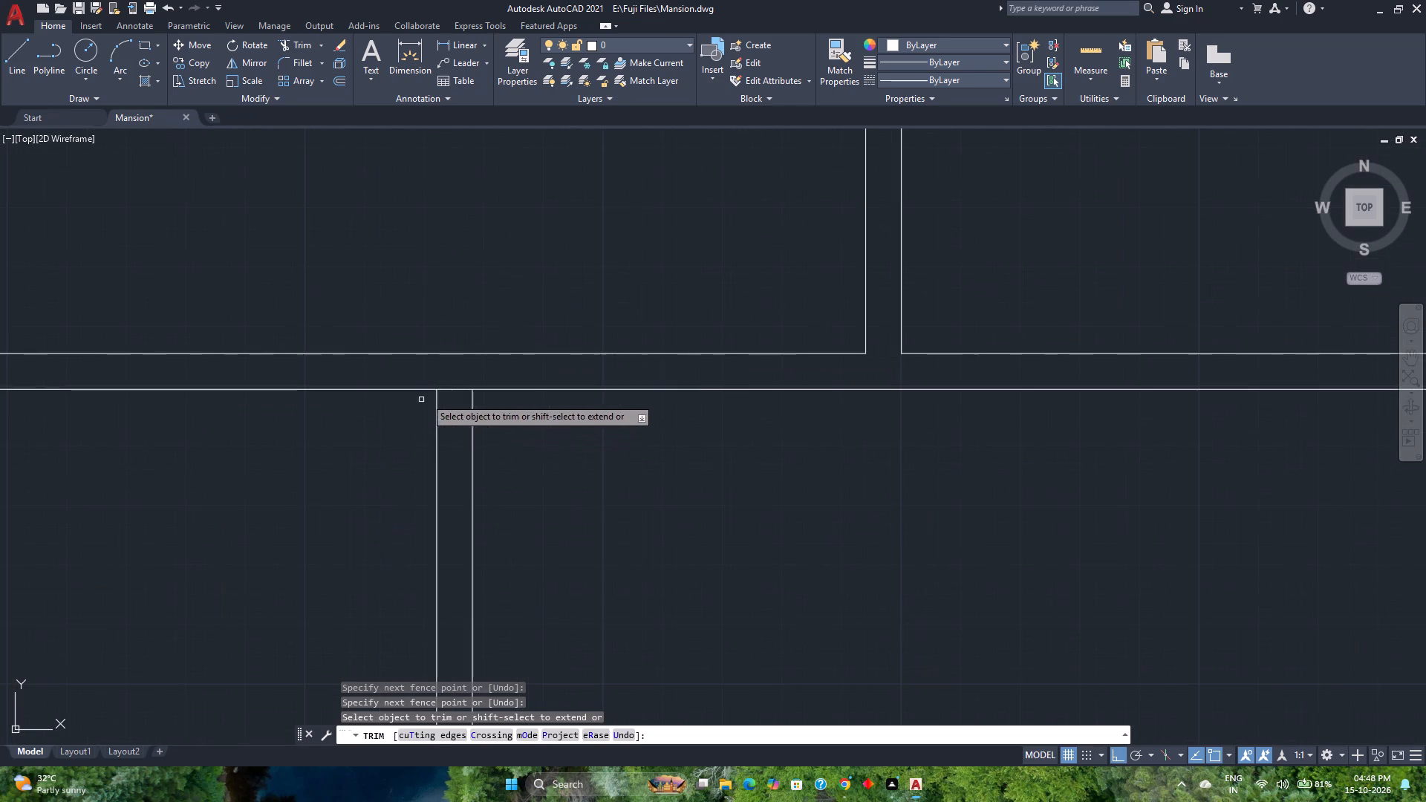
pyautogui.click(464, 381)
pyautogui.click(466, 426)
pyautogui.press('space')
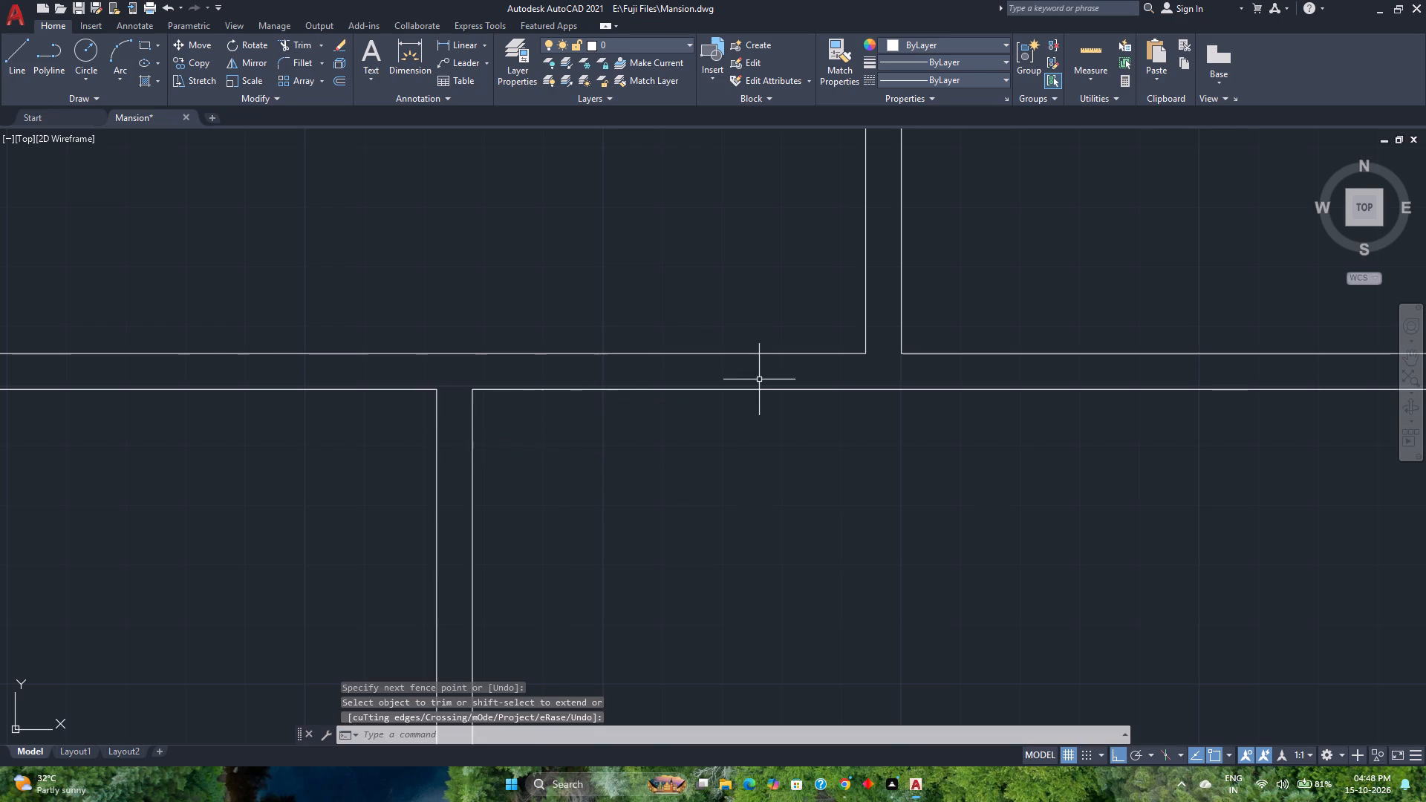
# Draw a short vertical line down across the horizontal partition from the upper-left room's inner bottom-right corner.
pyautogui.moveTo(760, 379); pyautogui.dragTo(546, 402, button='middle')
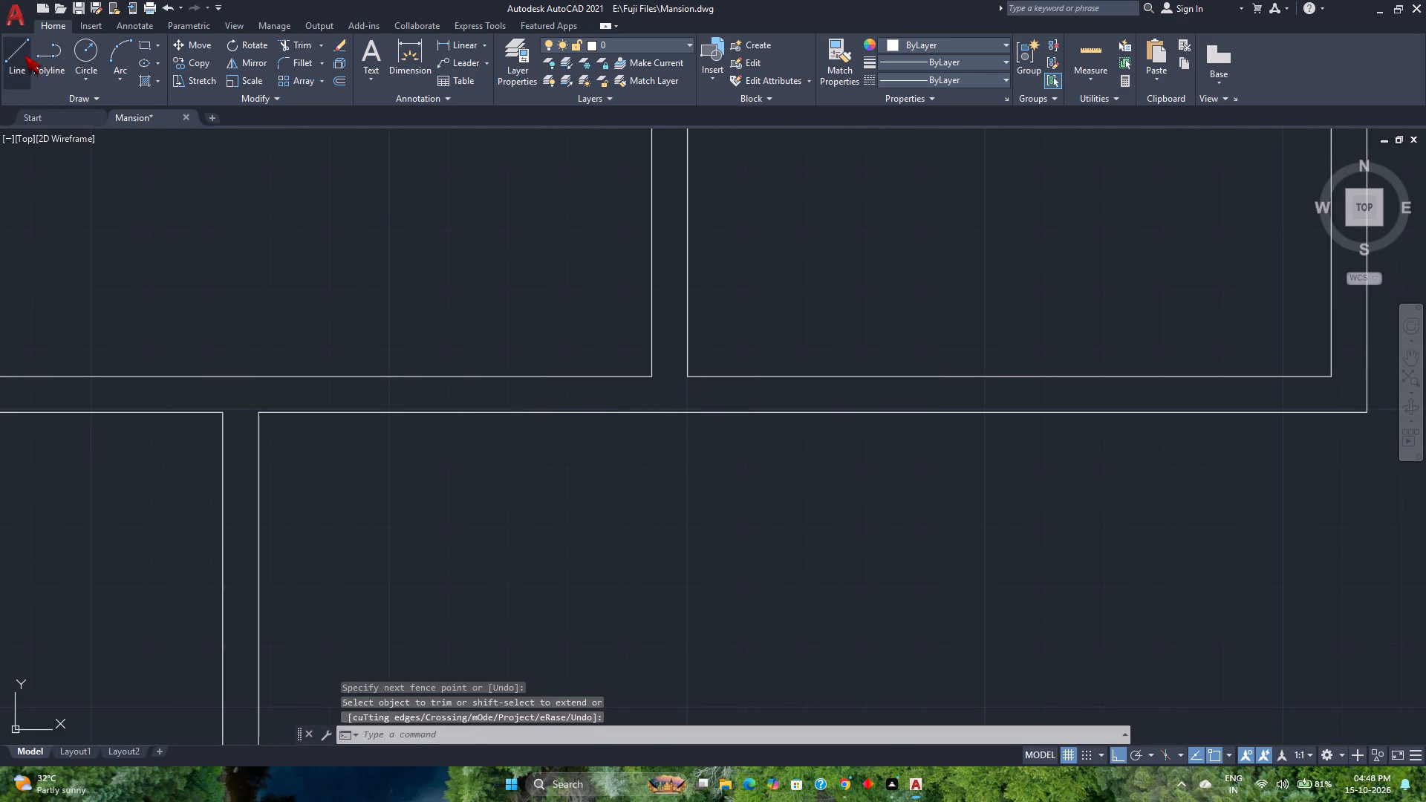
pyautogui.click(25, 55)
pyautogui.click(653, 379)
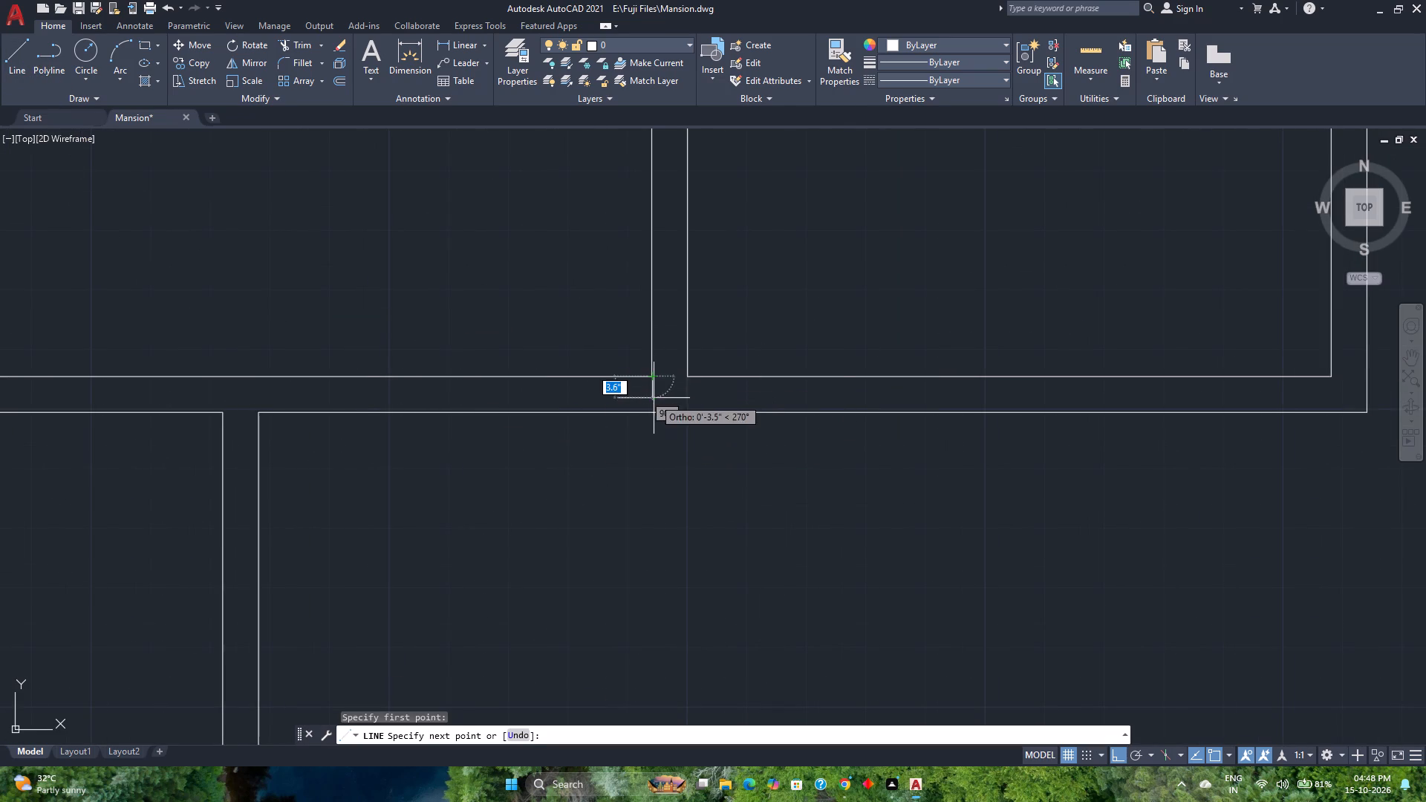
pyautogui.click(654, 411)
pyautogui.press('Escape')
# Move the short vertical line across the horizontal partition 6" left, away from the room's inner corner.
pyautogui.scroll(2, 654, 411)
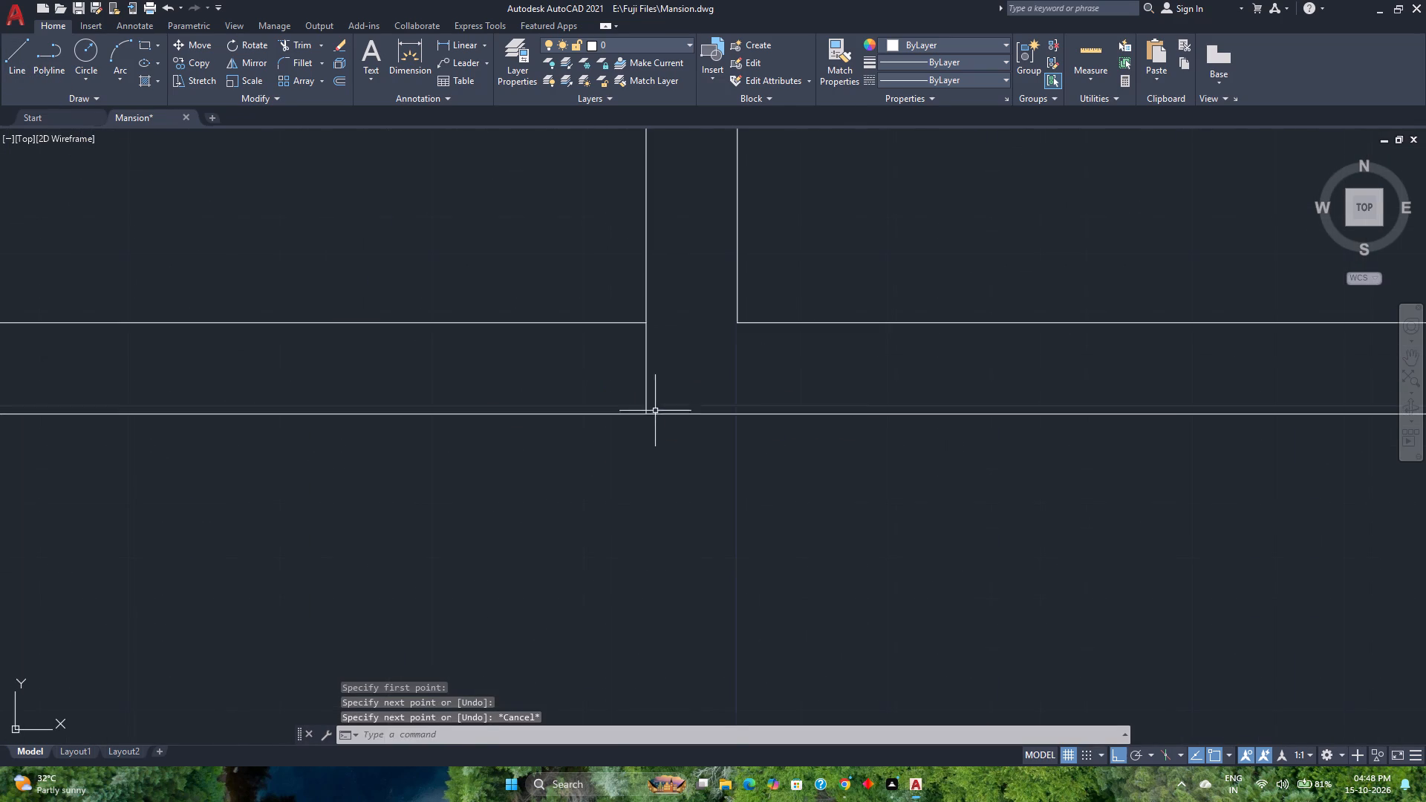
pyautogui.click(680, 395)
pyautogui.click(618, 385)
pyautogui.click(197, 48)
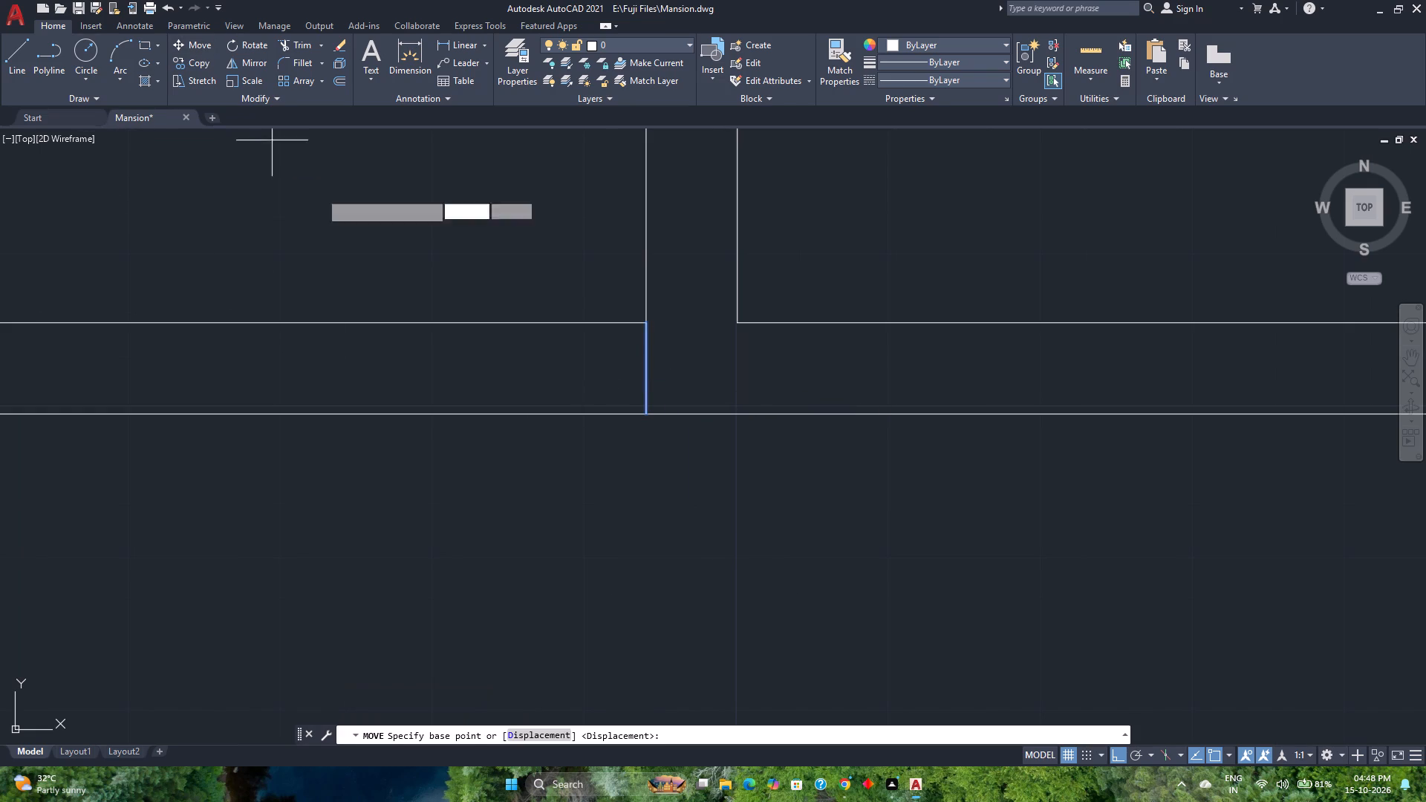
pyautogui.click(647, 325)
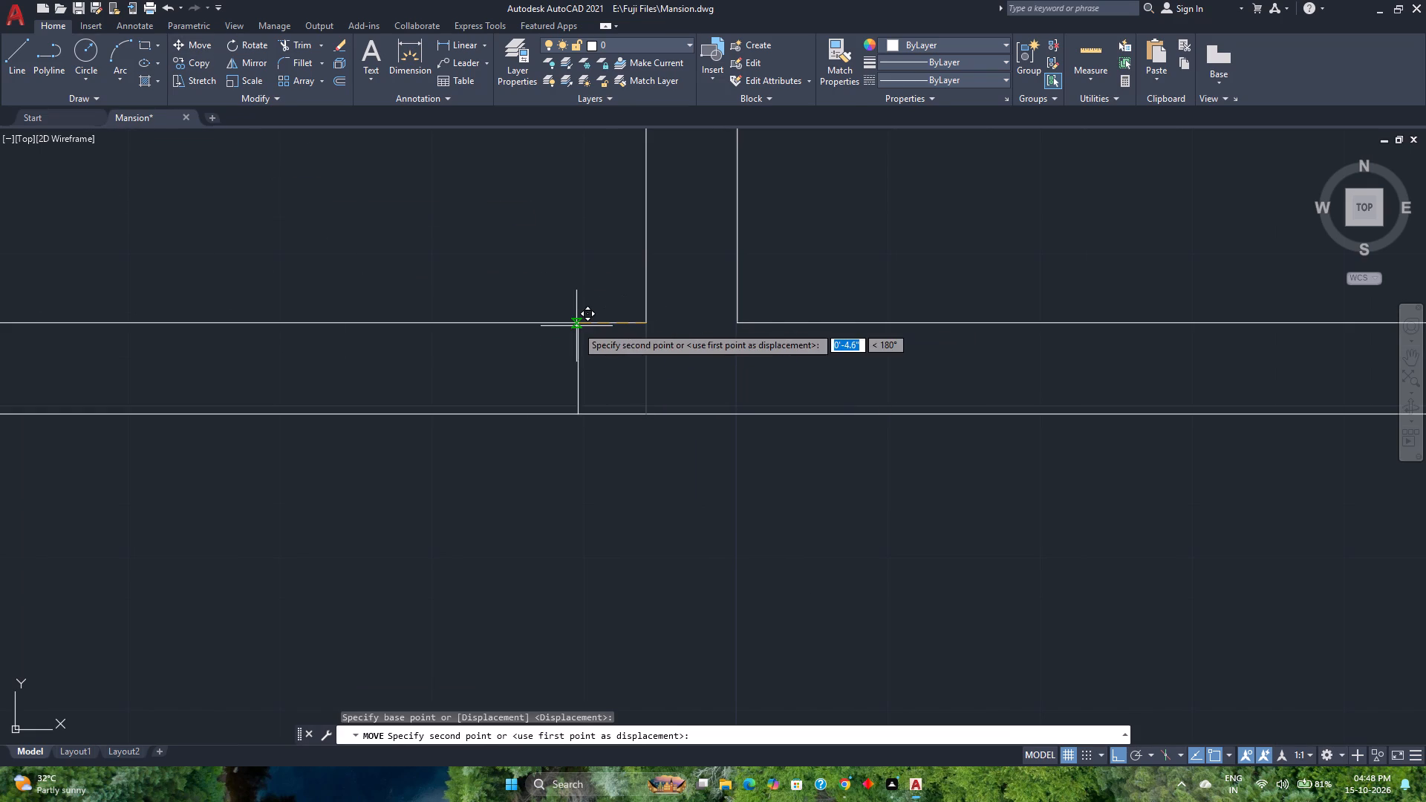
pyautogui.press('6')
pyautogui.press('Return')
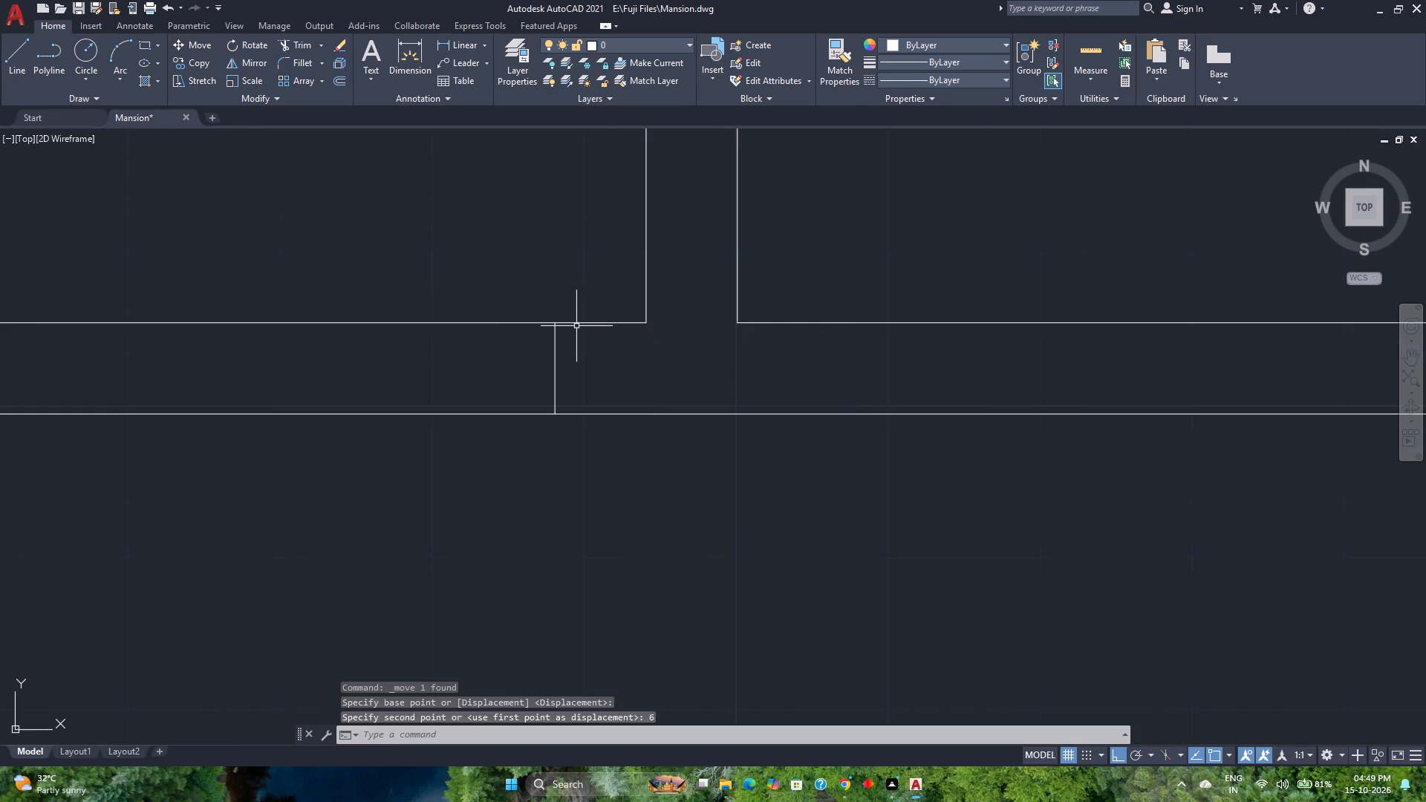
# Offset the moved short line 3' to the left to mark a door opening in the horizontal partition.
pyautogui.click(342, 83)
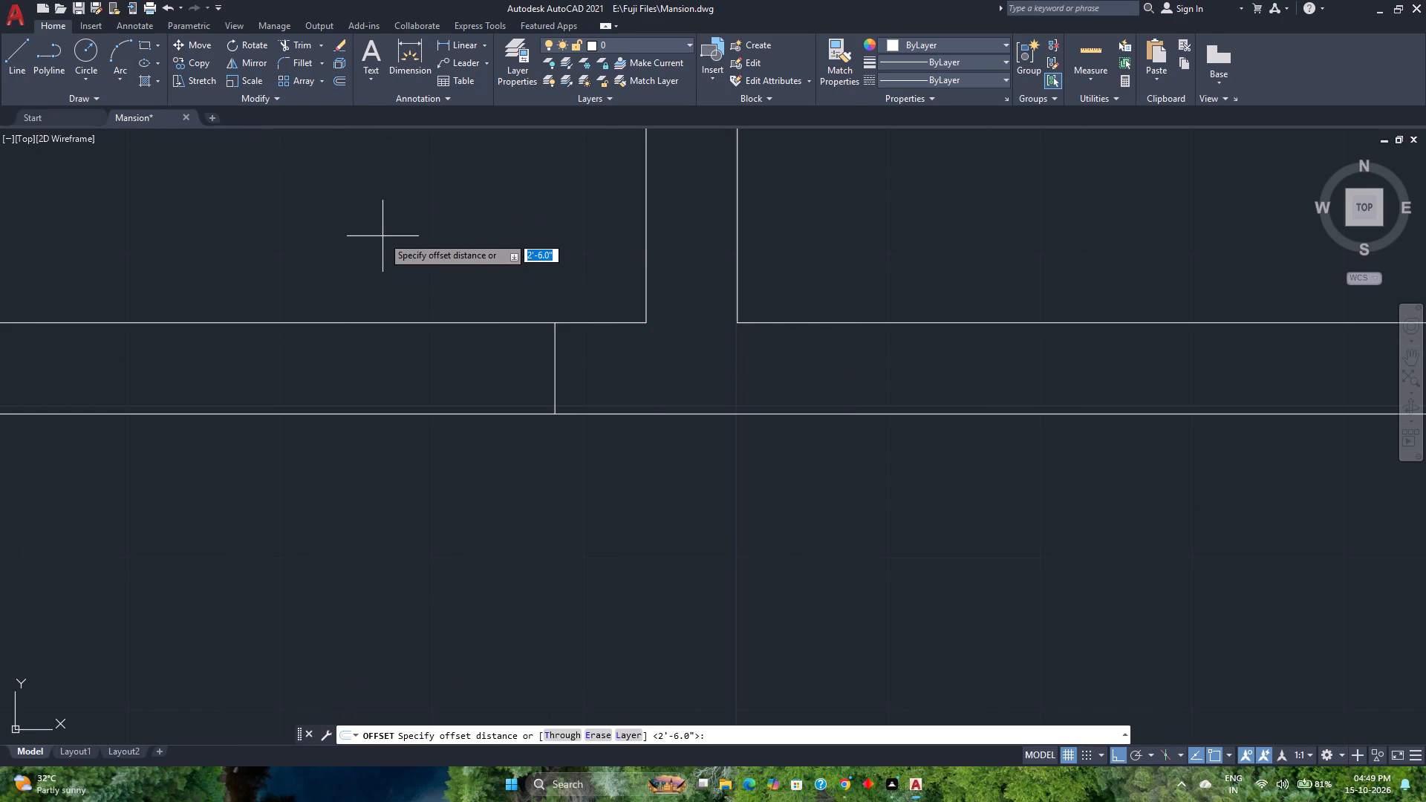
pyautogui.write("3'")
pyautogui.press('Return')
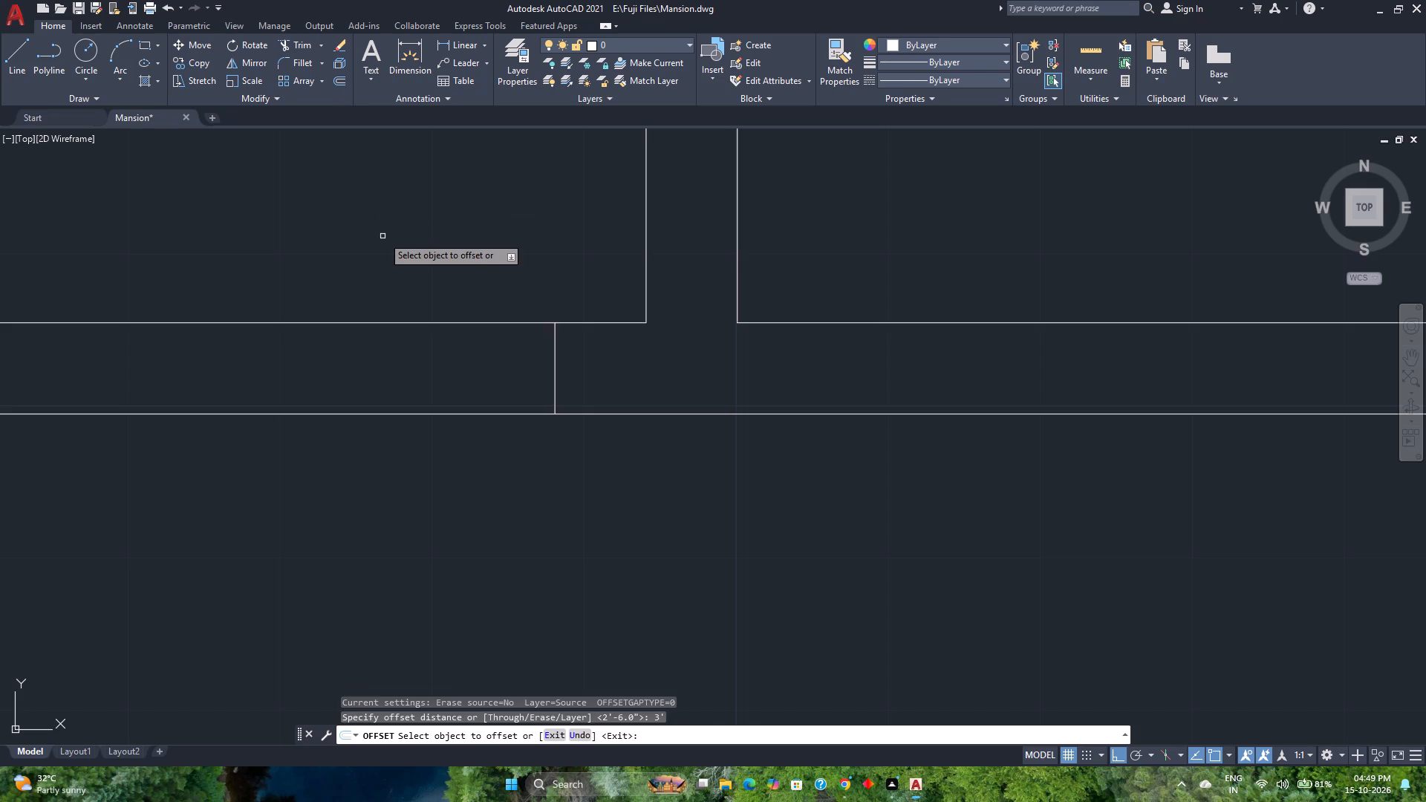
pyautogui.scroll(-1, 377, 268)
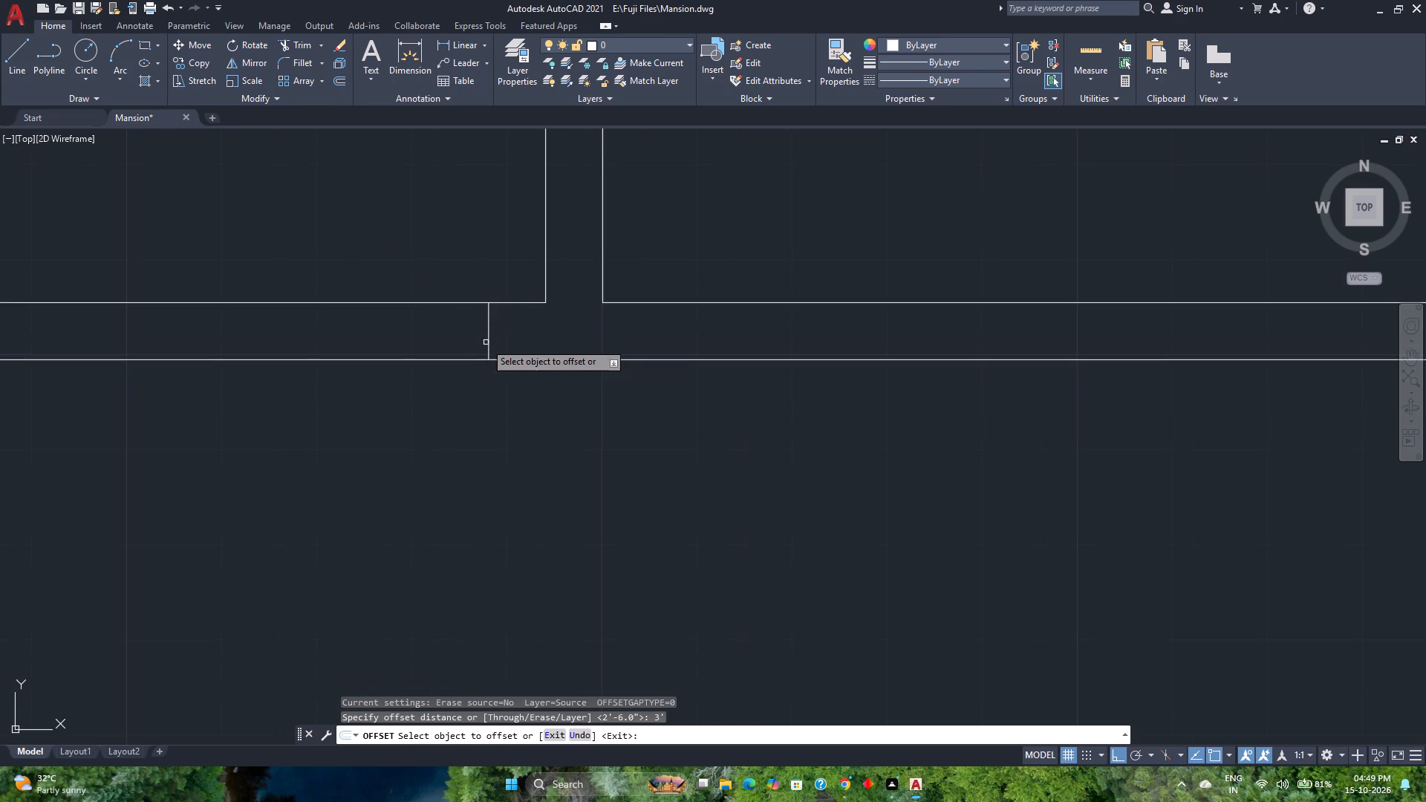
pyautogui.click(489, 338)
pyautogui.click(319, 331)
pyautogui.scroll(-2, 319, 331)
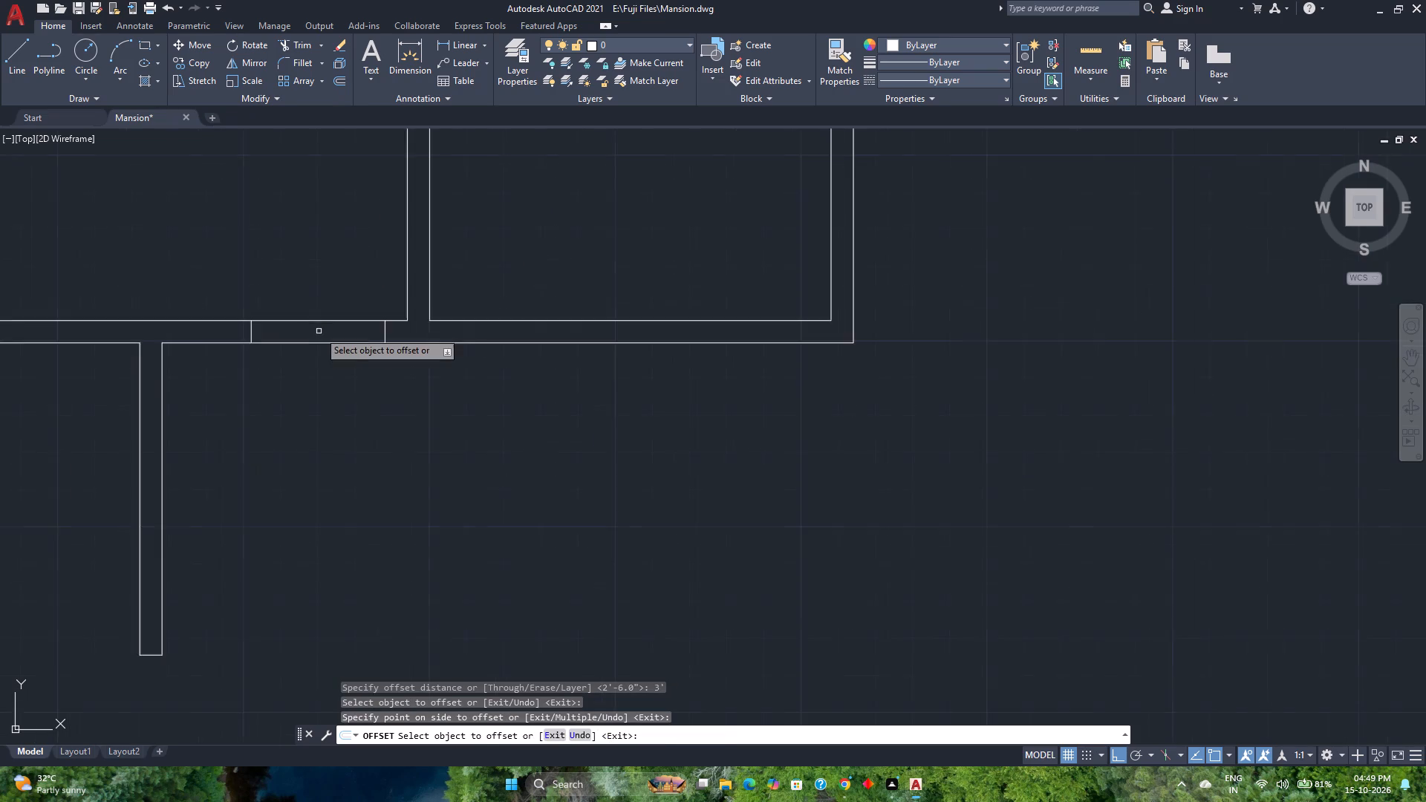
pyautogui.moveTo(319, 331); pyautogui.dragTo(309, 407, button='middle')
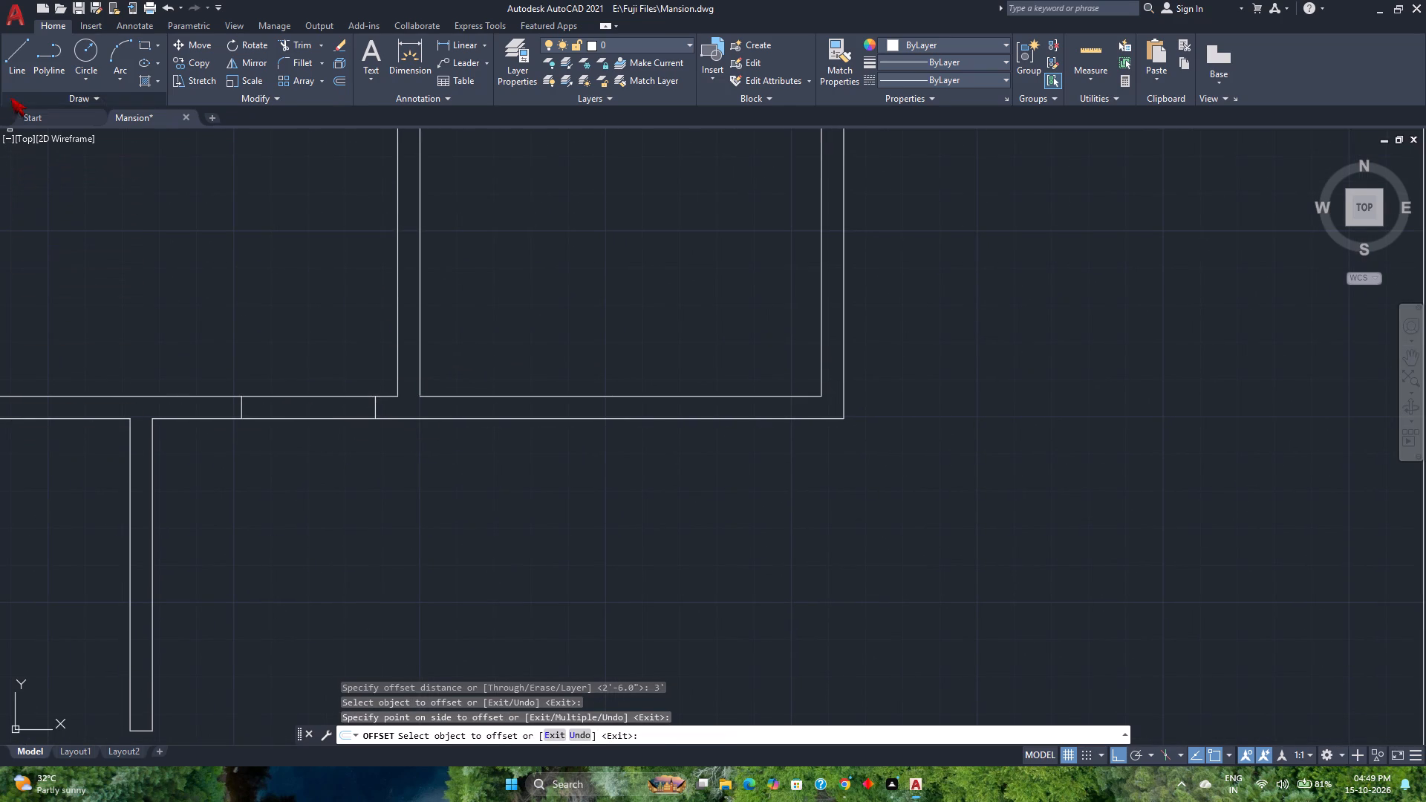
# Draw a short vertical line down across the horizontal partition from the adjacent middle room's inner bottom-left corner.
pyautogui.click(12, 63)
pyautogui.scroll(2, 420, 405)
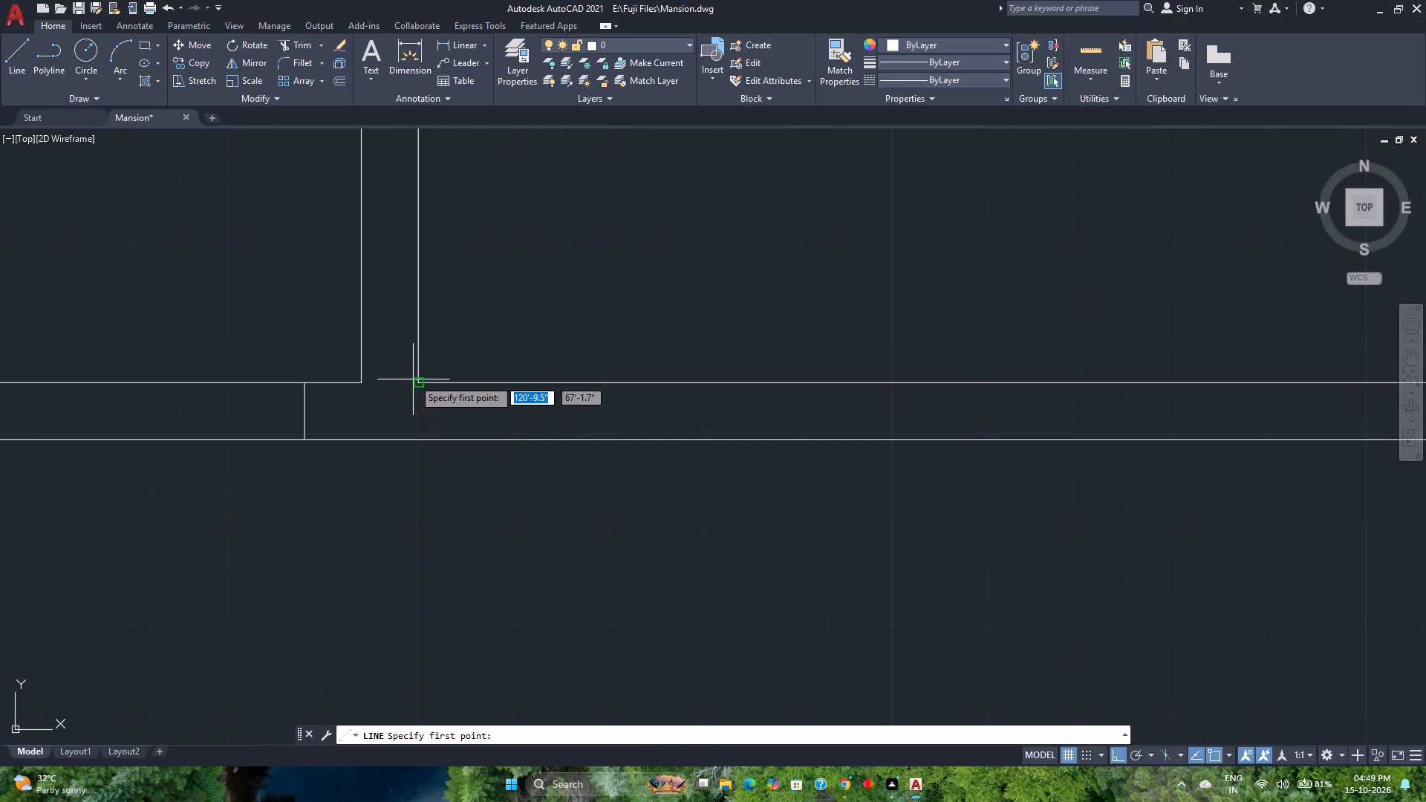
pyautogui.click(417, 378)
pyautogui.click(423, 438)
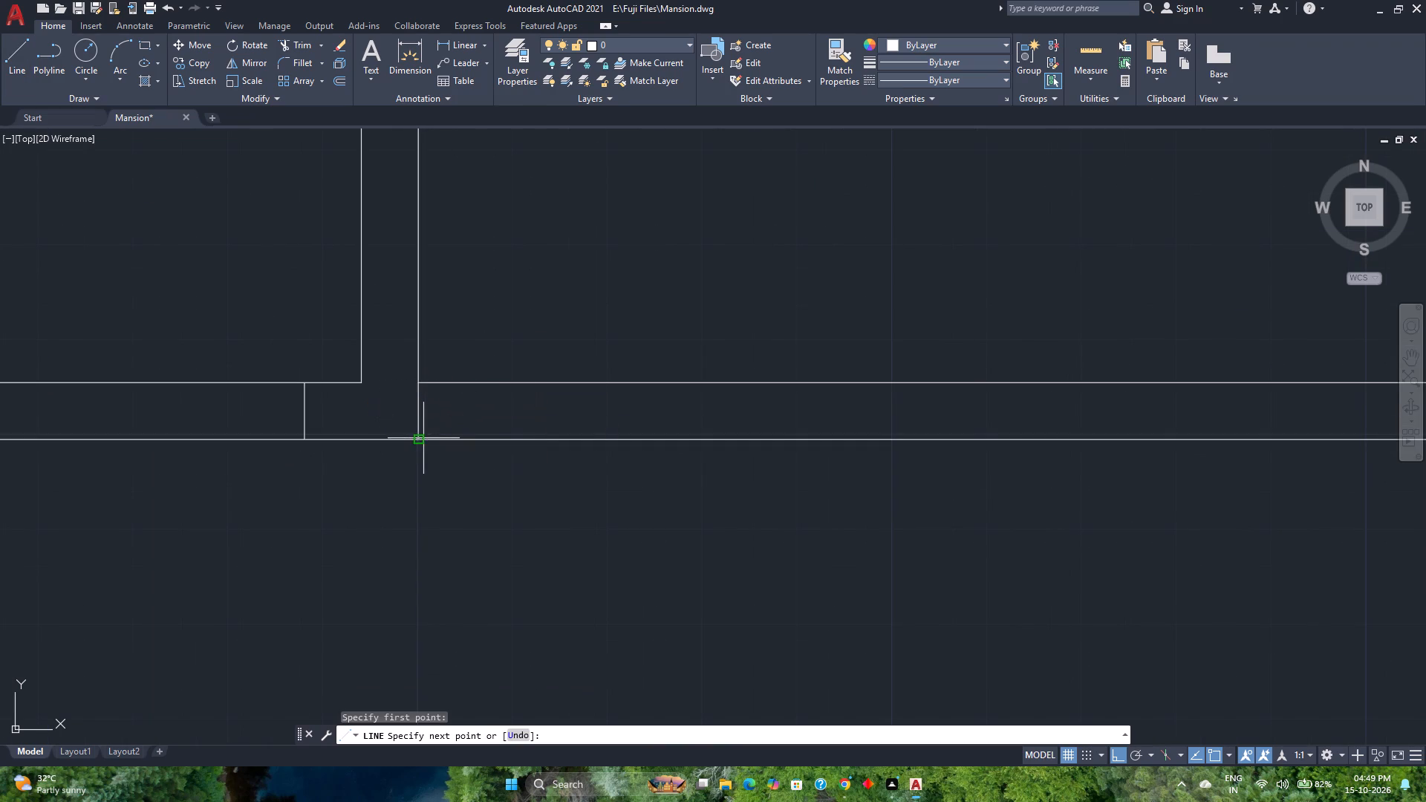
pyautogui.press('Escape')
# Move the new short vertical line 3" right, away from the middle room's inner corner.
pyautogui.scroll(2, 417, 424)
pyautogui.click(442, 419)
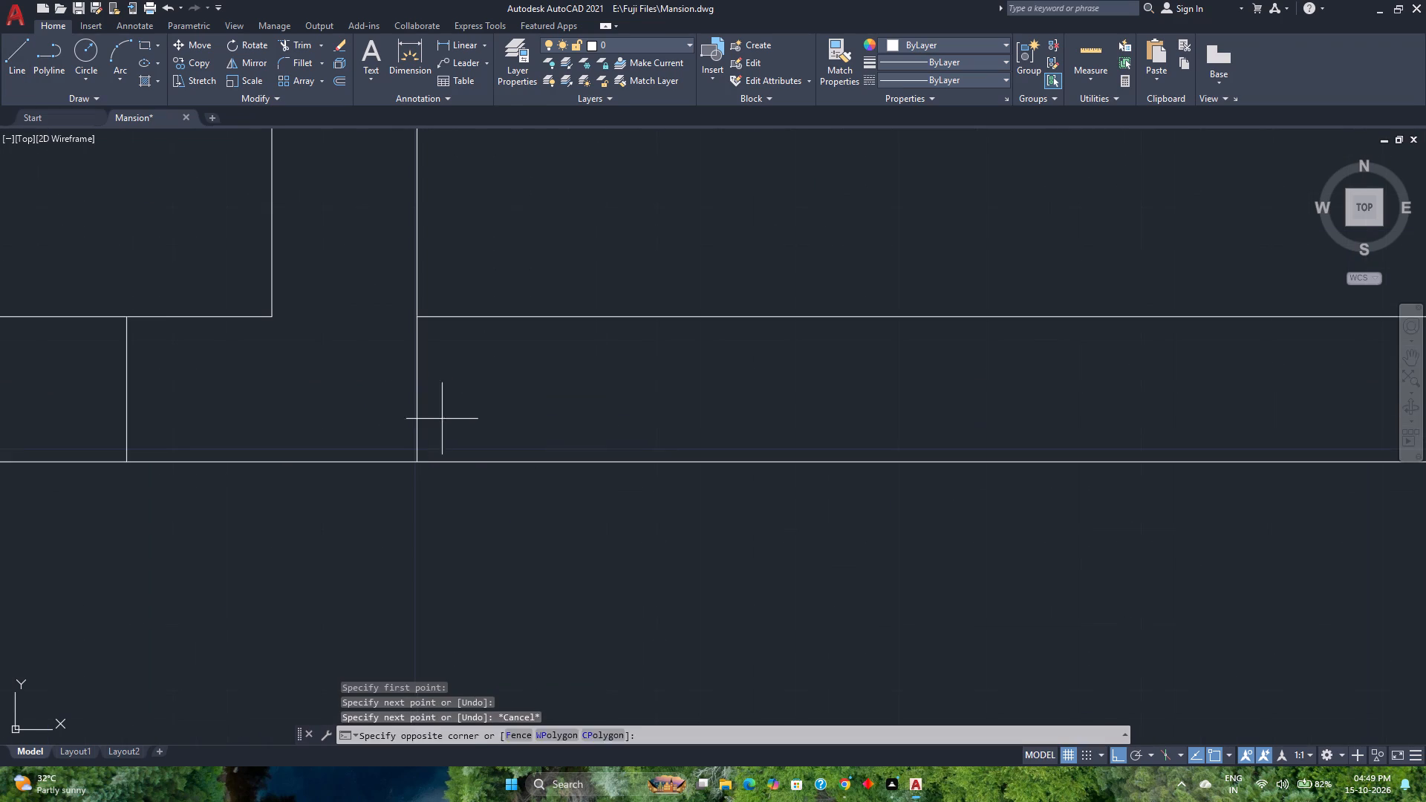
pyautogui.click(322, 389)
pyautogui.click(192, 39)
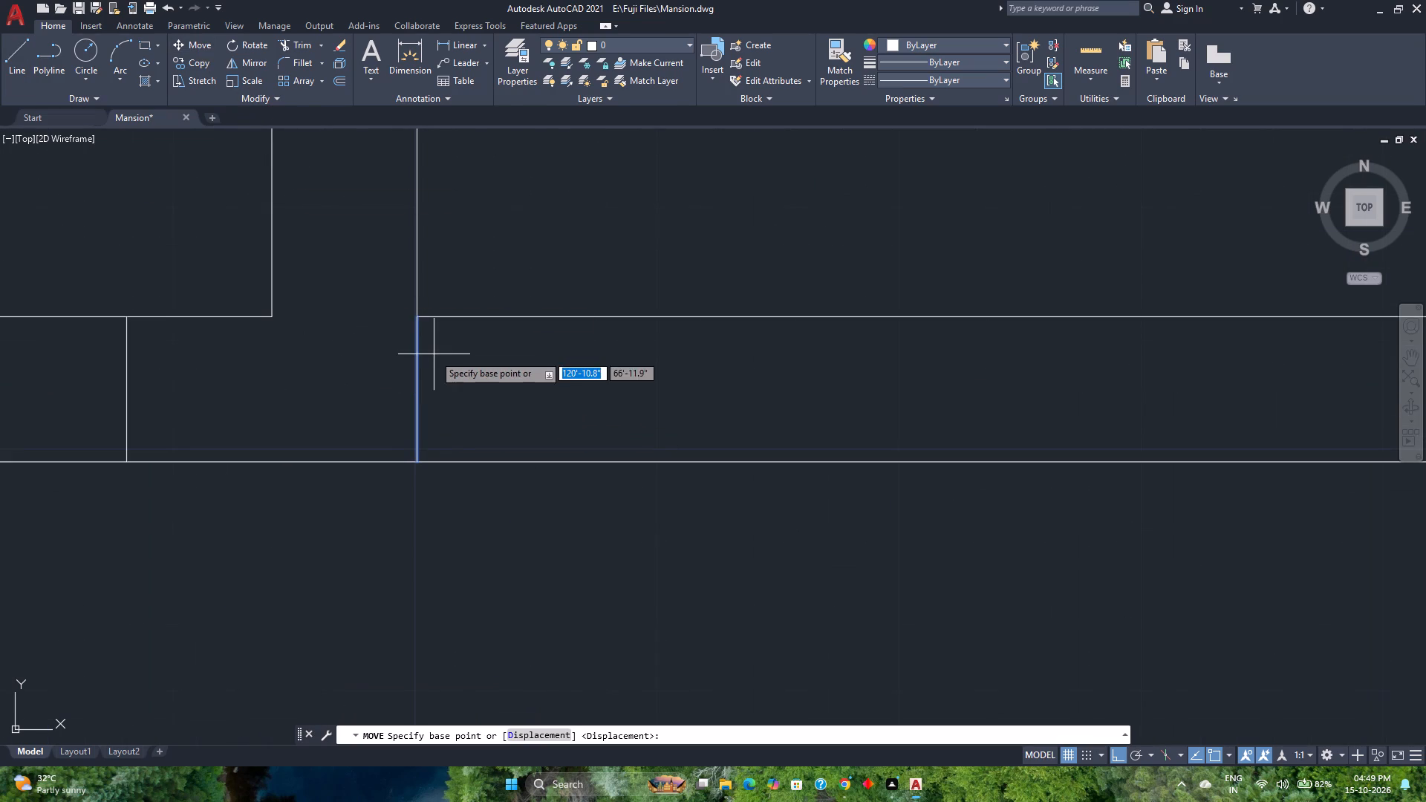
pyautogui.click(420, 317)
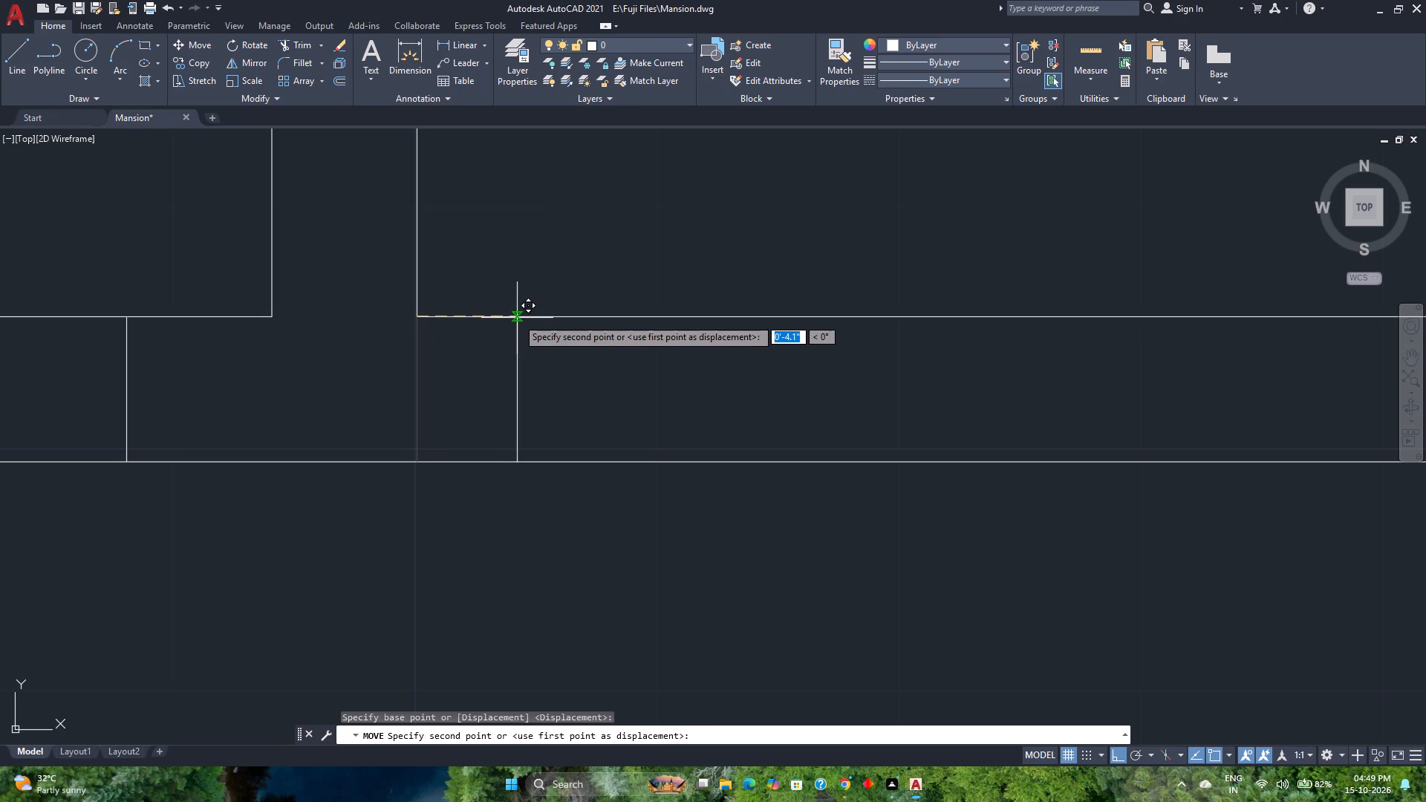
pyautogui.press('3')
pyautogui.press('Return')
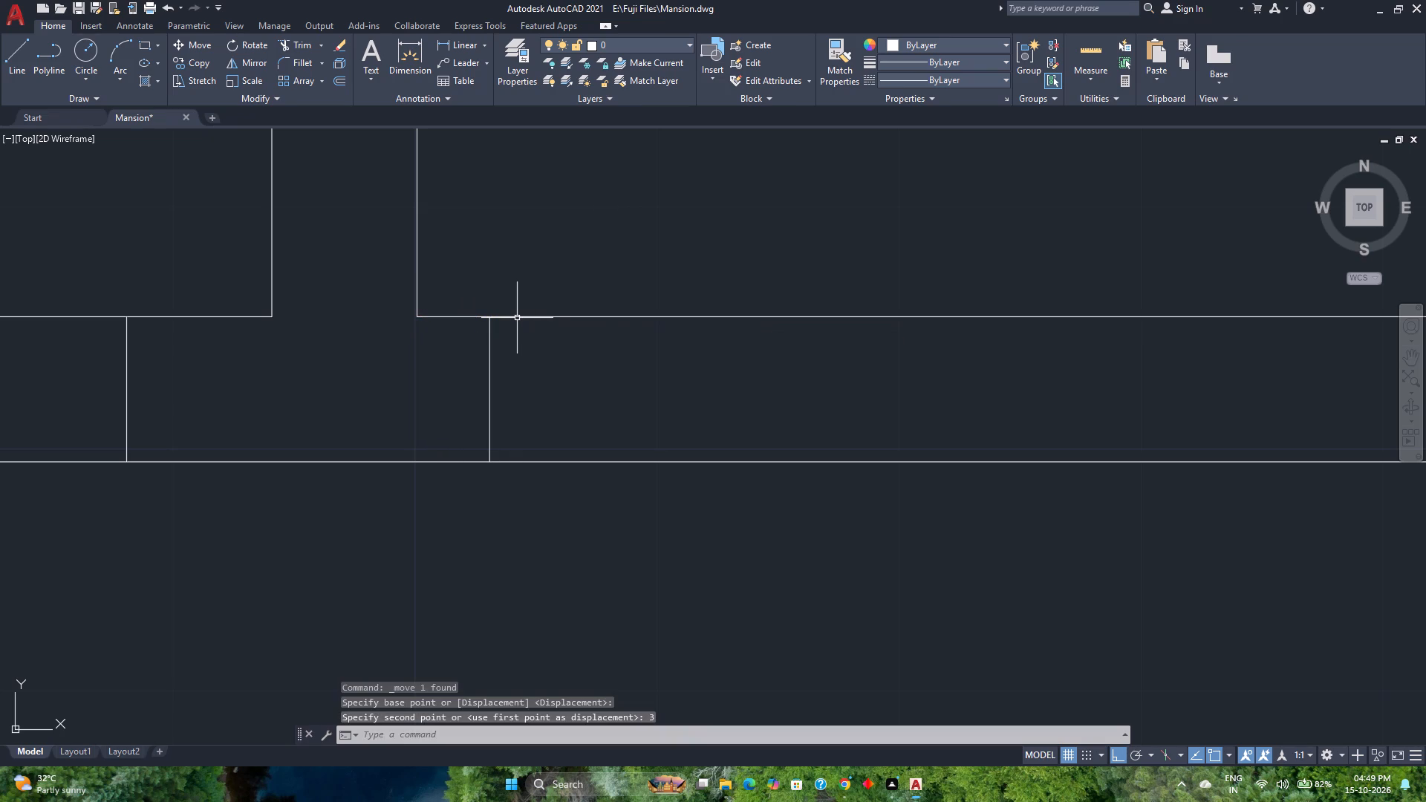
# Offset that short line 3' to the right to mark the door opening of the middle room.
pyautogui.scroll(-2, 534, 287)
pyautogui.click(341, 76)
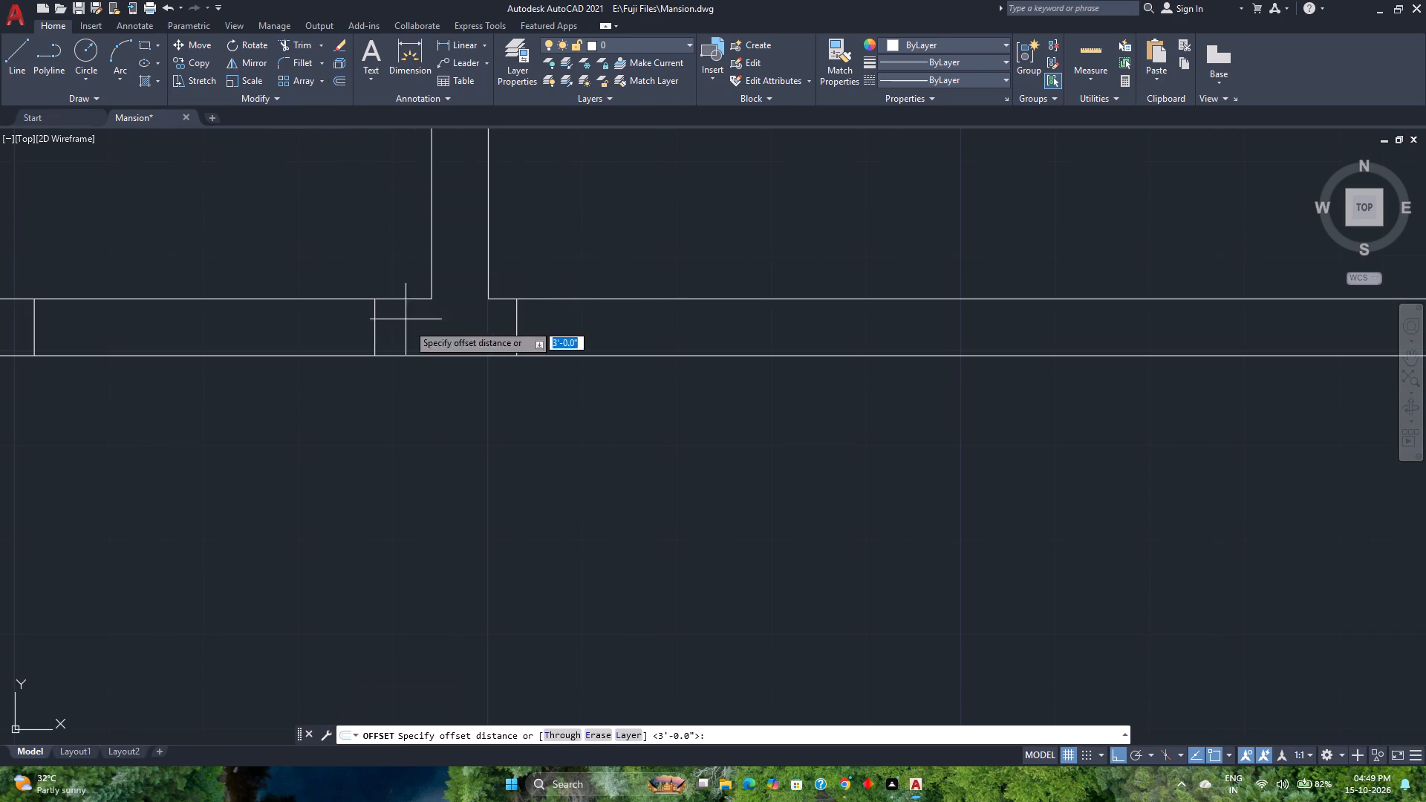
pyautogui.scroll(-1, 411, 326)
pyautogui.moveTo(411, 326); pyautogui.dragTo(337, 405, button='middle')
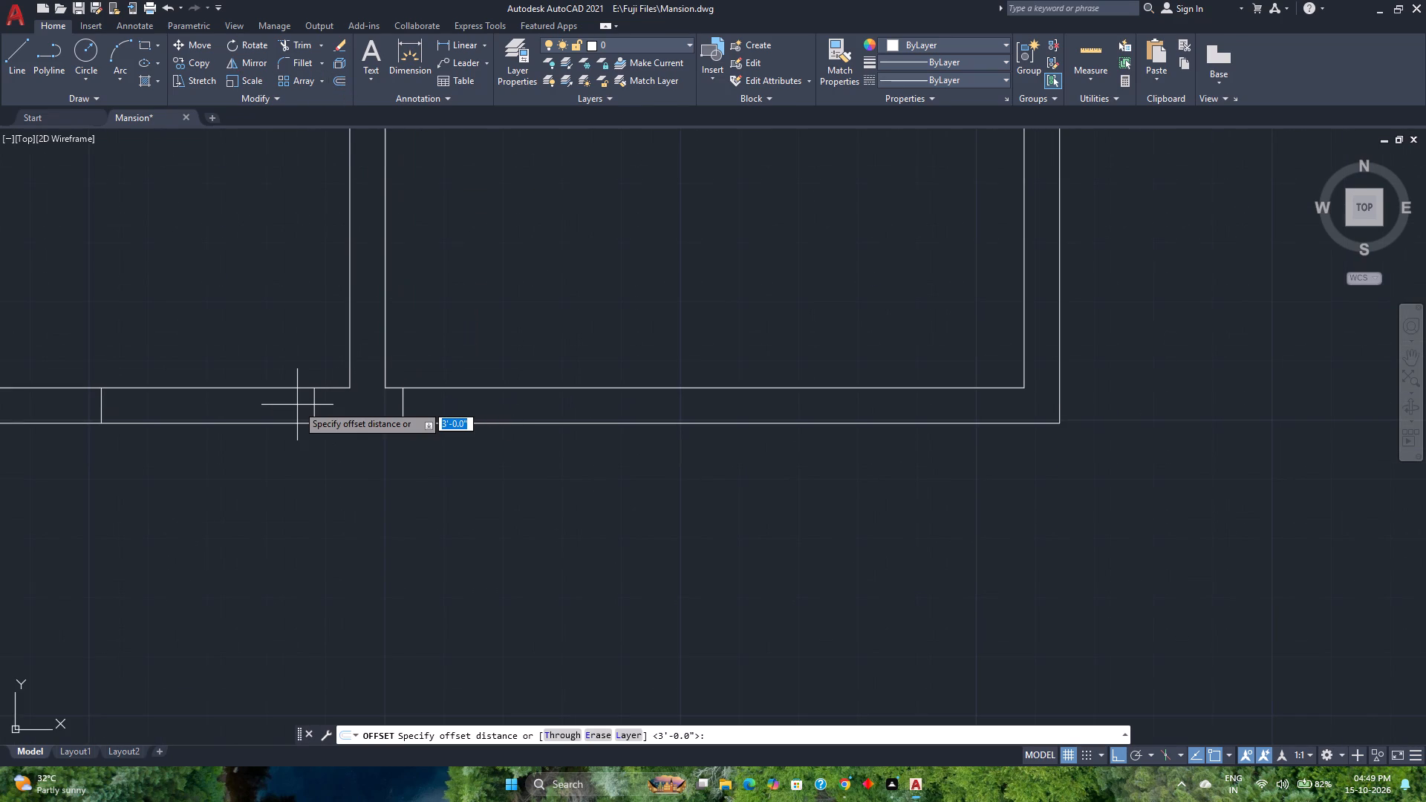
pyautogui.press('Return')
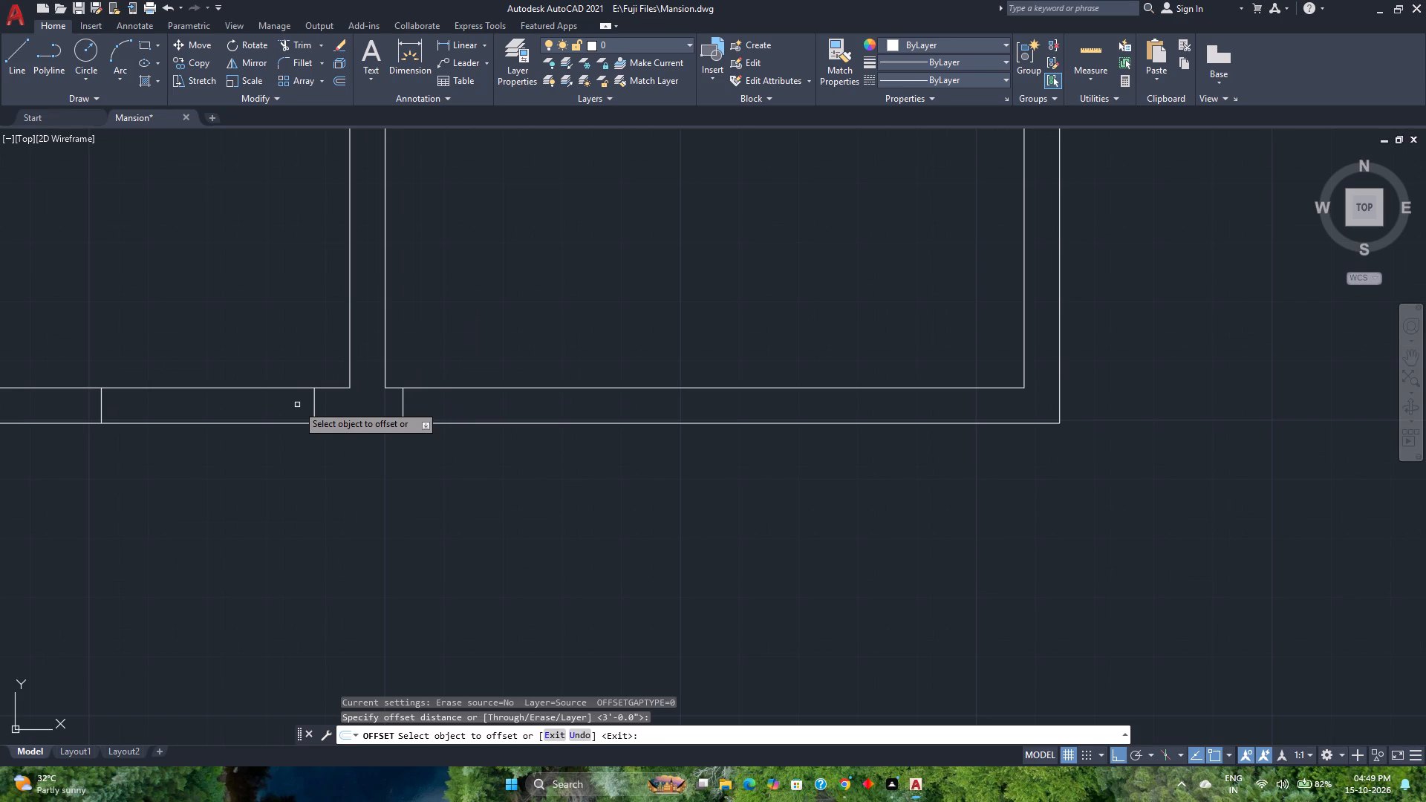
pyautogui.click(403, 411)
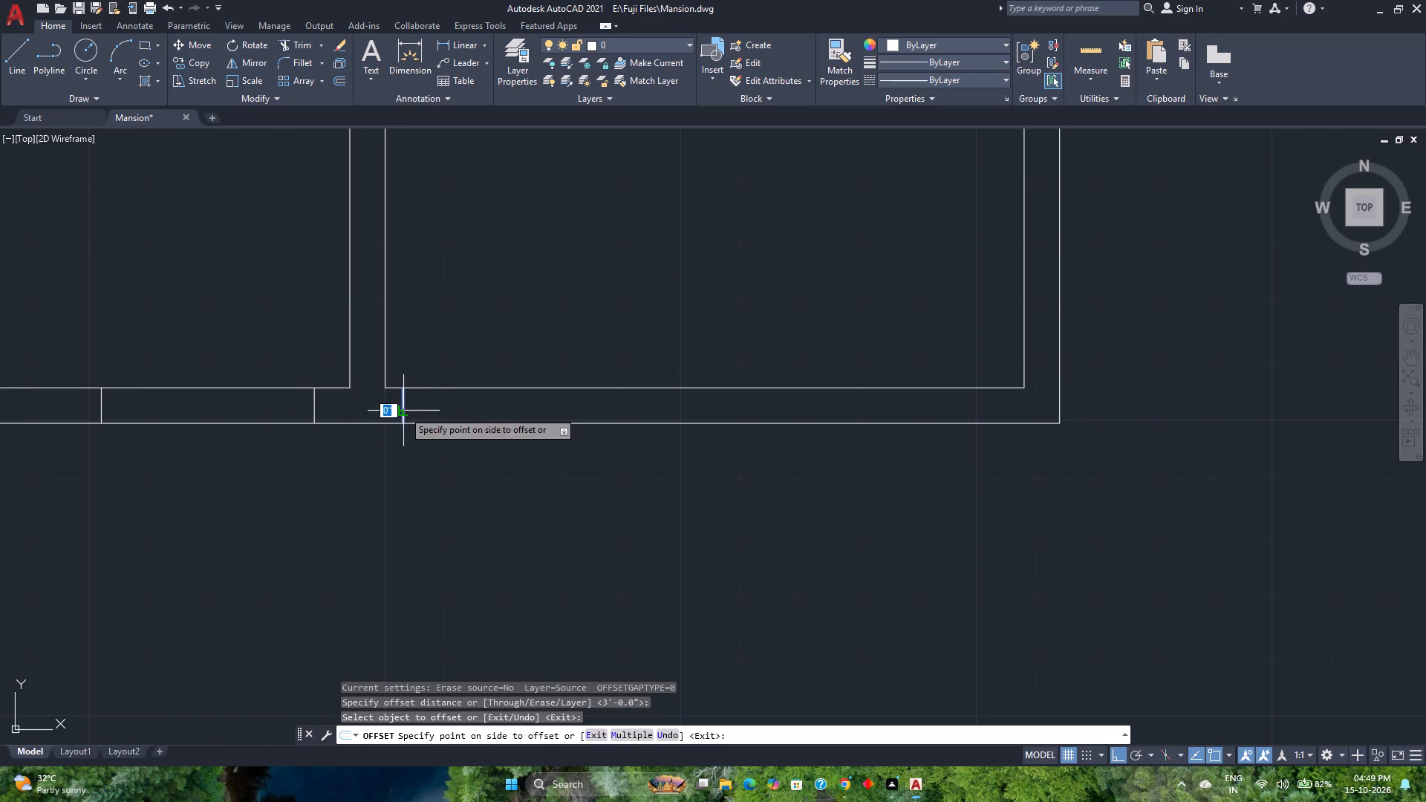
pyautogui.click(546, 407)
pyautogui.moveTo(546, 407); pyautogui.dragTo(199, 545, button='middle')
pyautogui.scroll(-1, 546, 407)
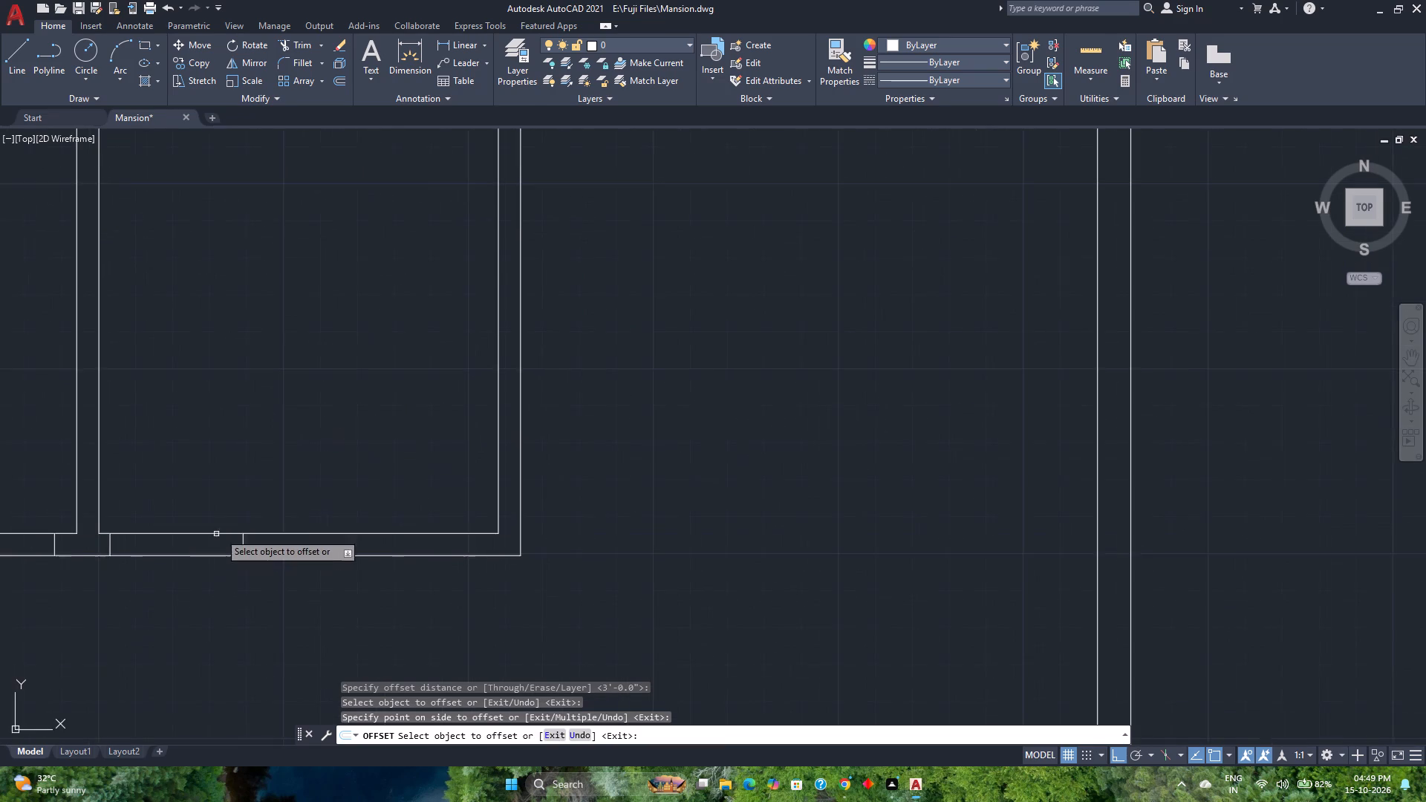
pyautogui.scroll(-2, 250, 503)
pyautogui.scroll(1, 408, 368)
pyautogui.press('space')
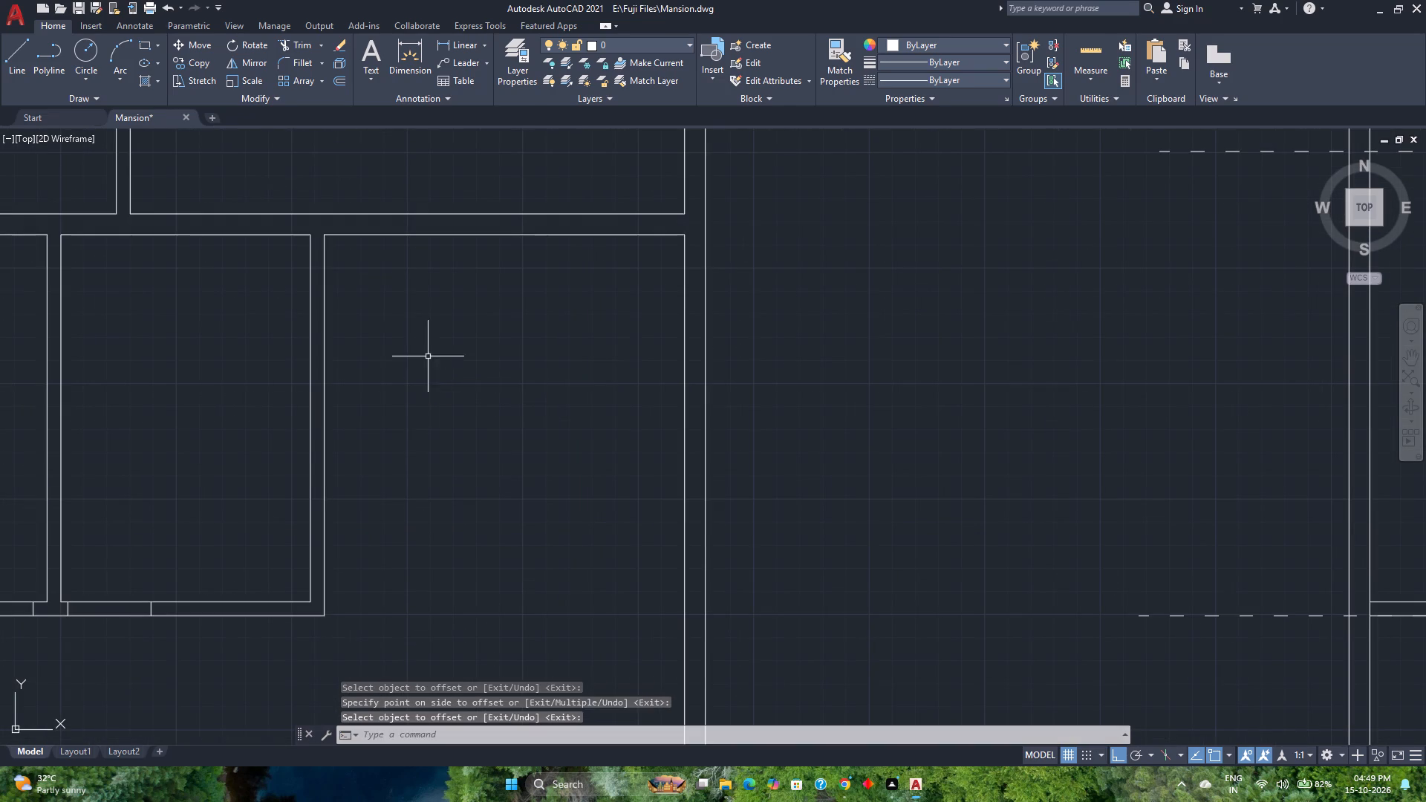
# Offset the bottom inner wall line of the plan's large top-right room 6' upward.
pyautogui.moveTo(428, 356); pyautogui.dragTo(408, 440, button='middle')
pyautogui.moveTo(408, 442); pyautogui.dragTo(408, 452, button='middle')
pyautogui.scroll(-2, 408, 459)
pyautogui.scroll(2, 420, 443)
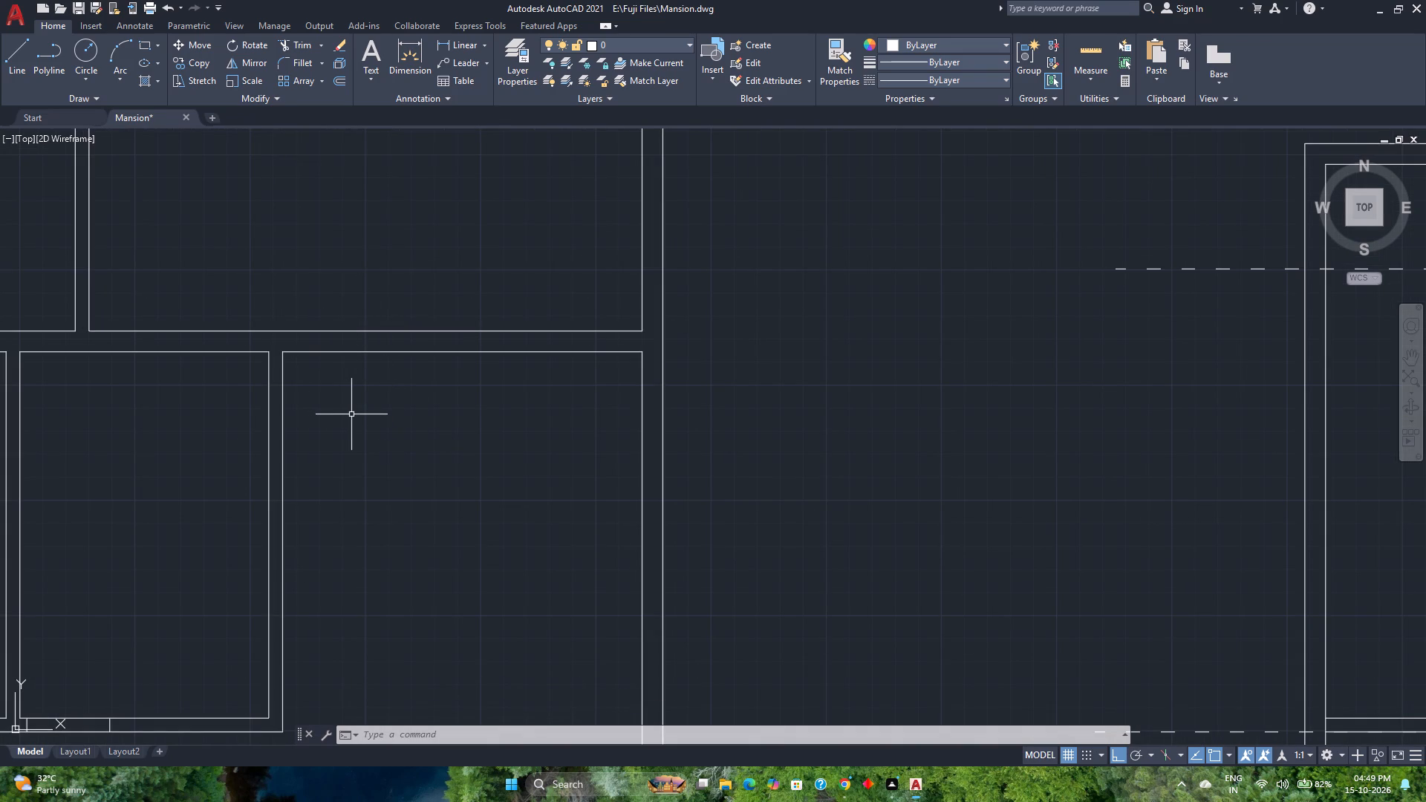
pyautogui.scroll(-2, 403, 359)
pyautogui.moveTo(403, 359); pyautogui.dragTo(446, 464, button='middle')
pyautogui.middleClick(446, 464)
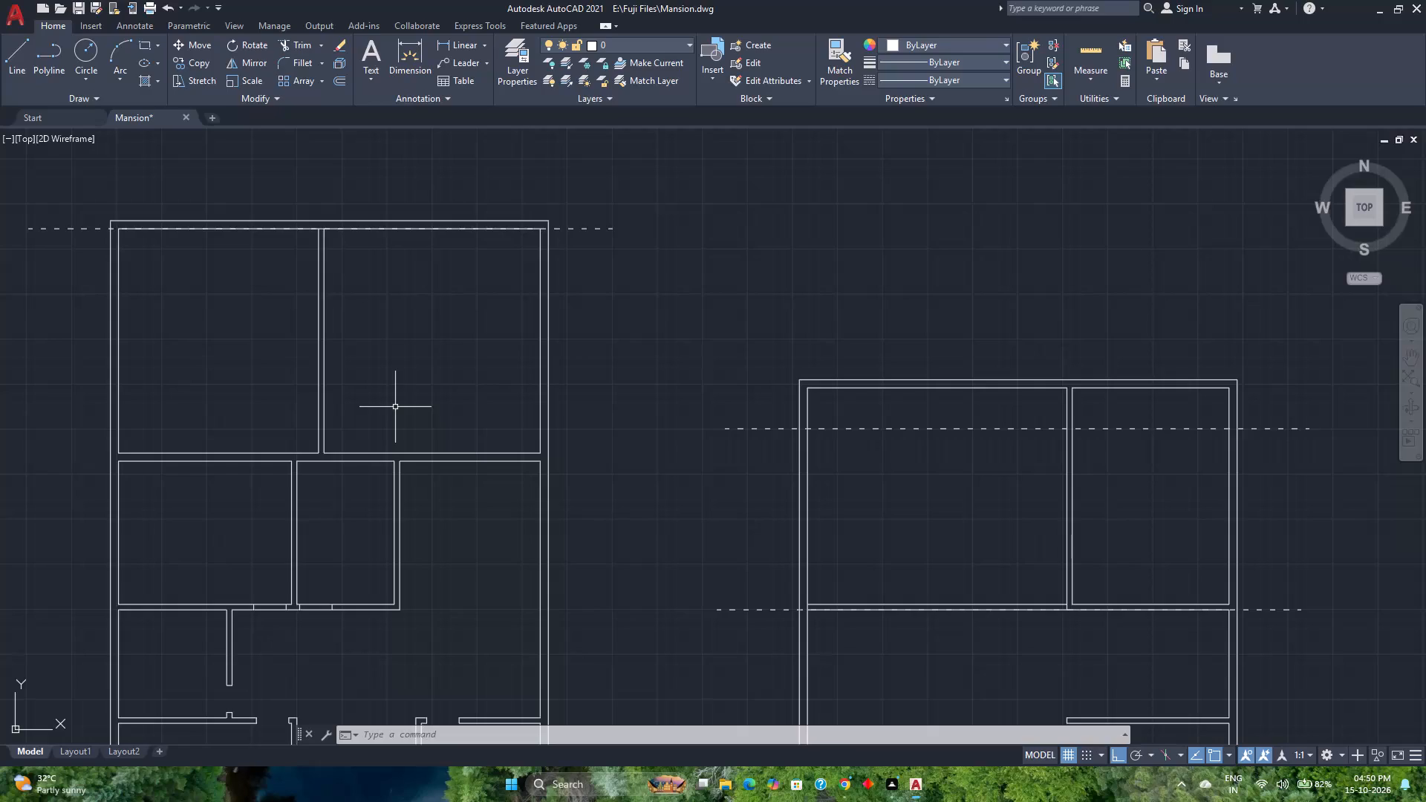
pyautogui.scroll(1, 374, 445)
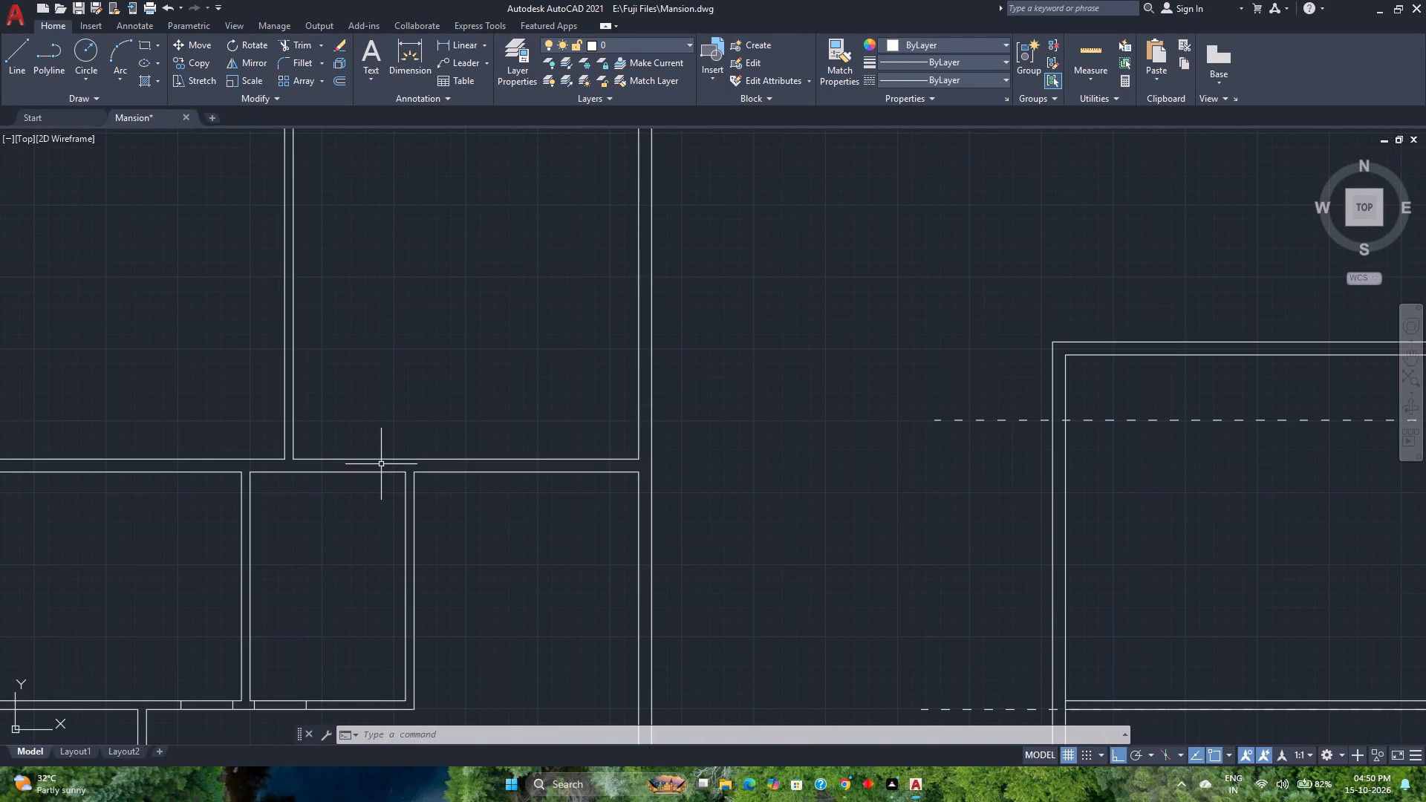
pyautogui.click(334, 81)
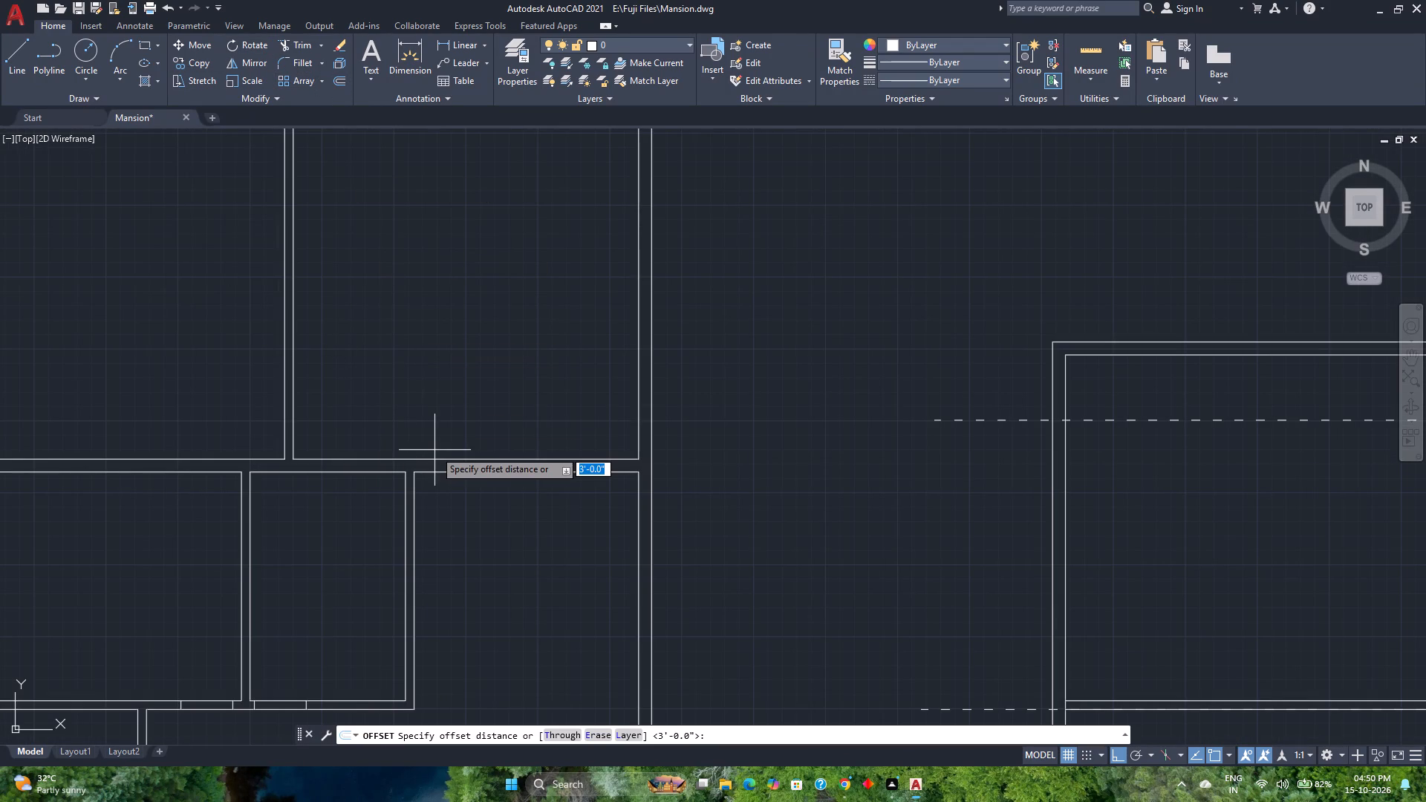
pyautogui.write("6'")
pyautogui.press('Return')
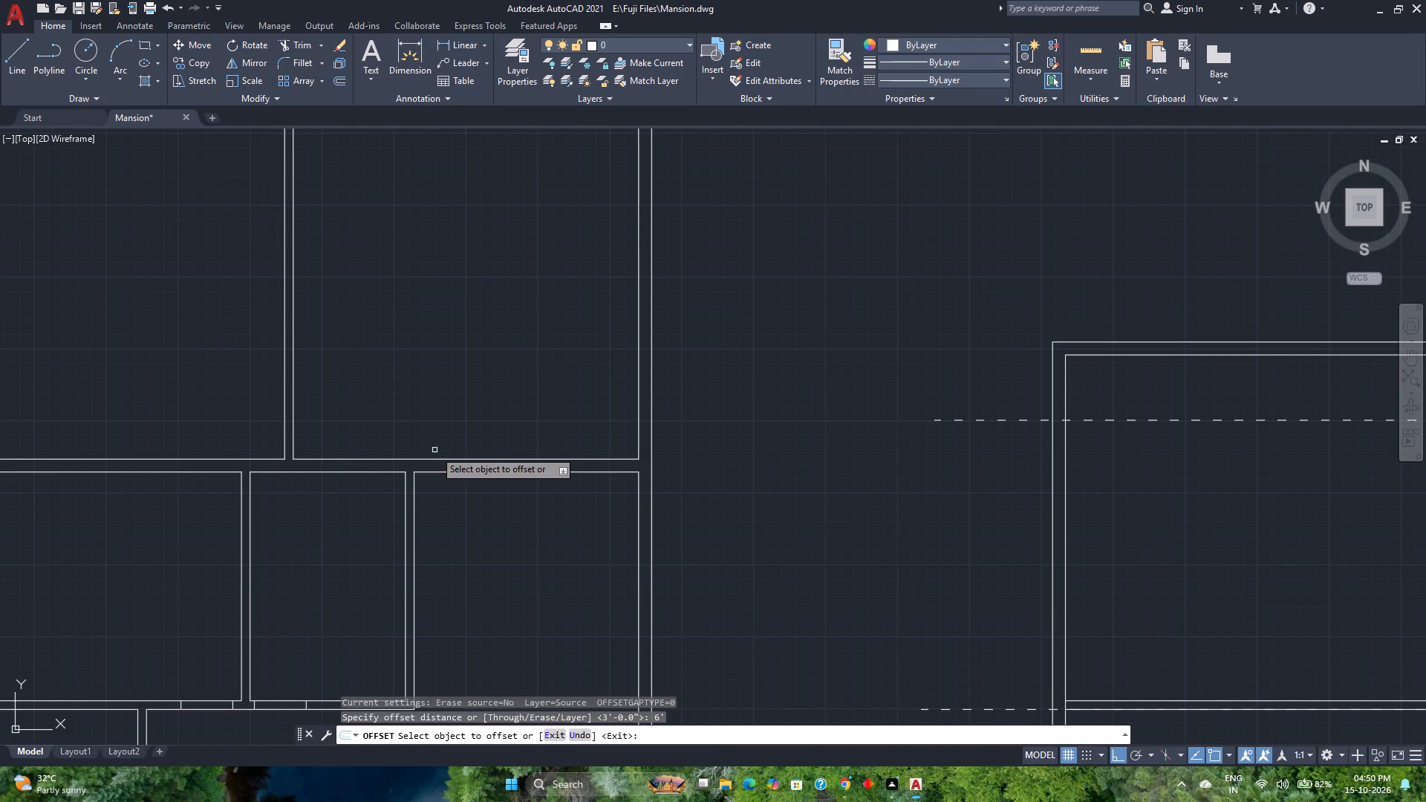
pyautogui.click(334, 459)
pyautogui.click(332, 413)
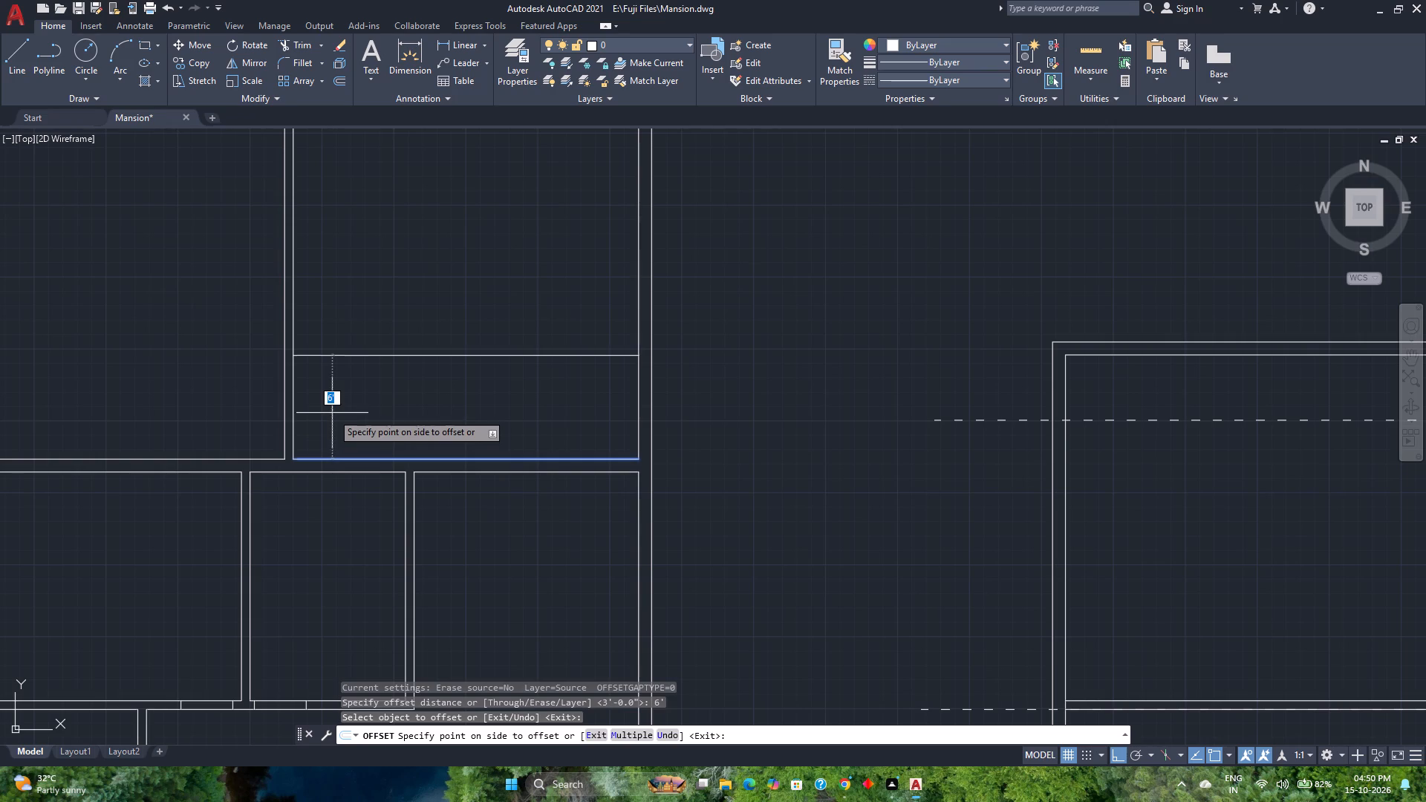
pyautogui.press('Escape')
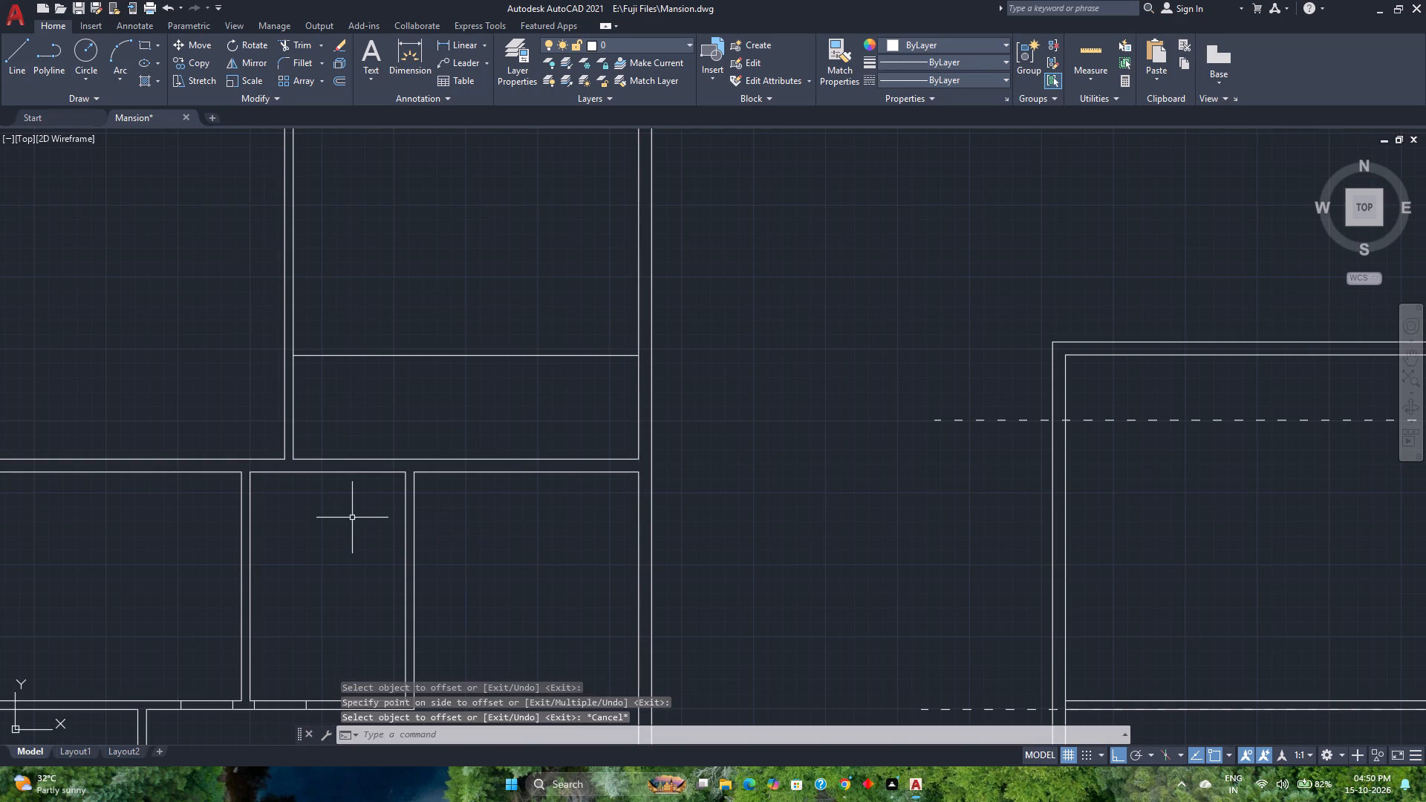
# Offset the new horizontal line 6" upward to give the new partition its thickness.
pyautogui.click(341, 85)
pyautogui.press('Return')
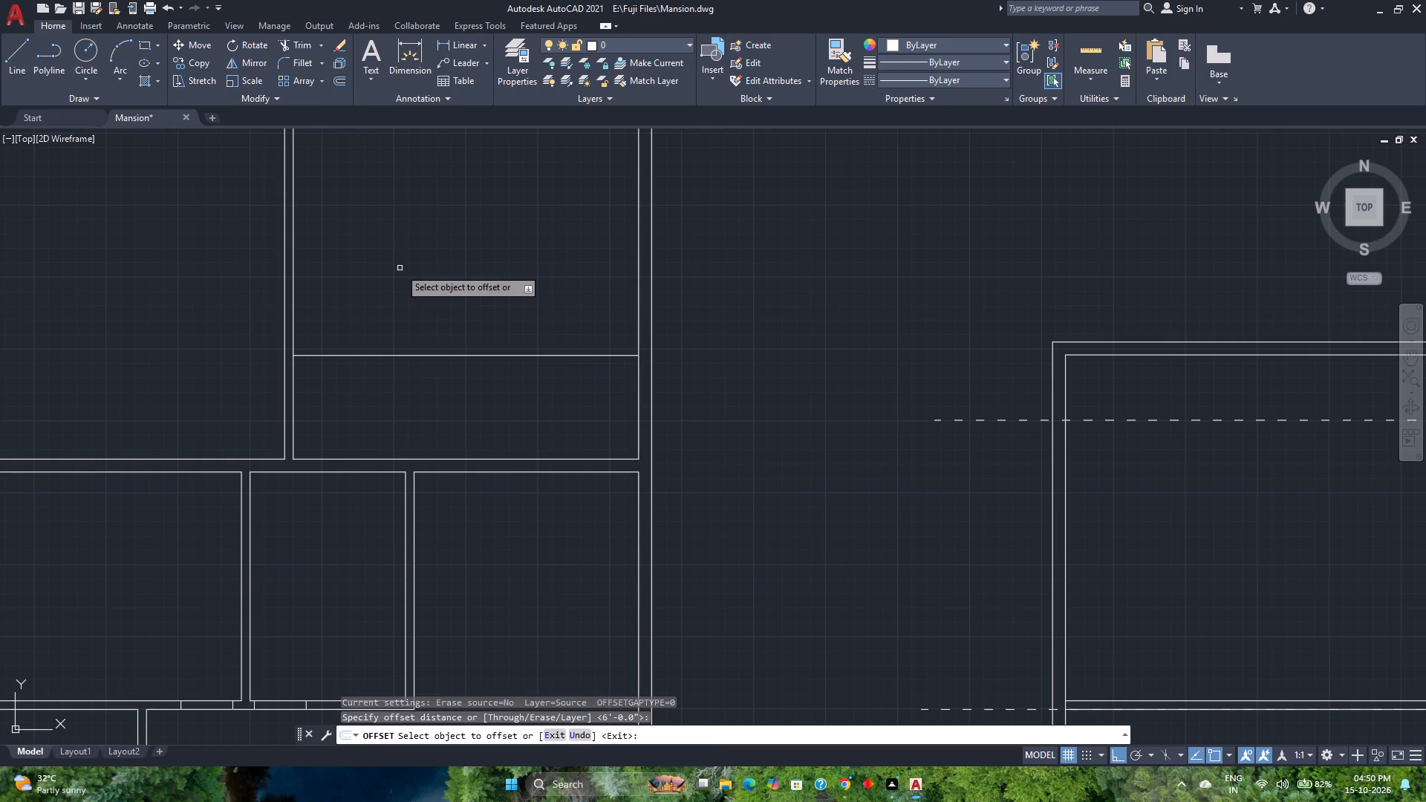
pyautogui.click(419, 353)
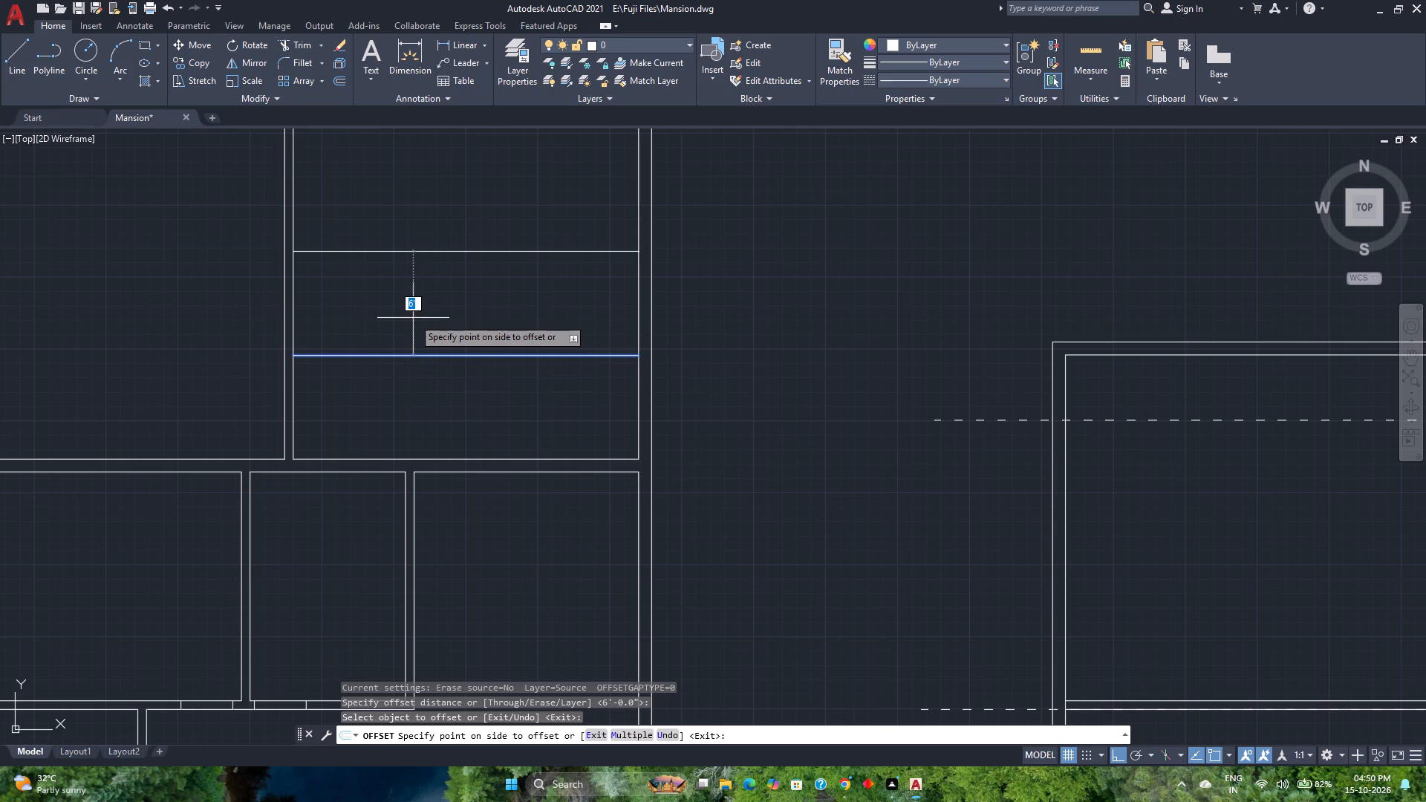
pyautogui.press('6')
pyautogui.press('Return')
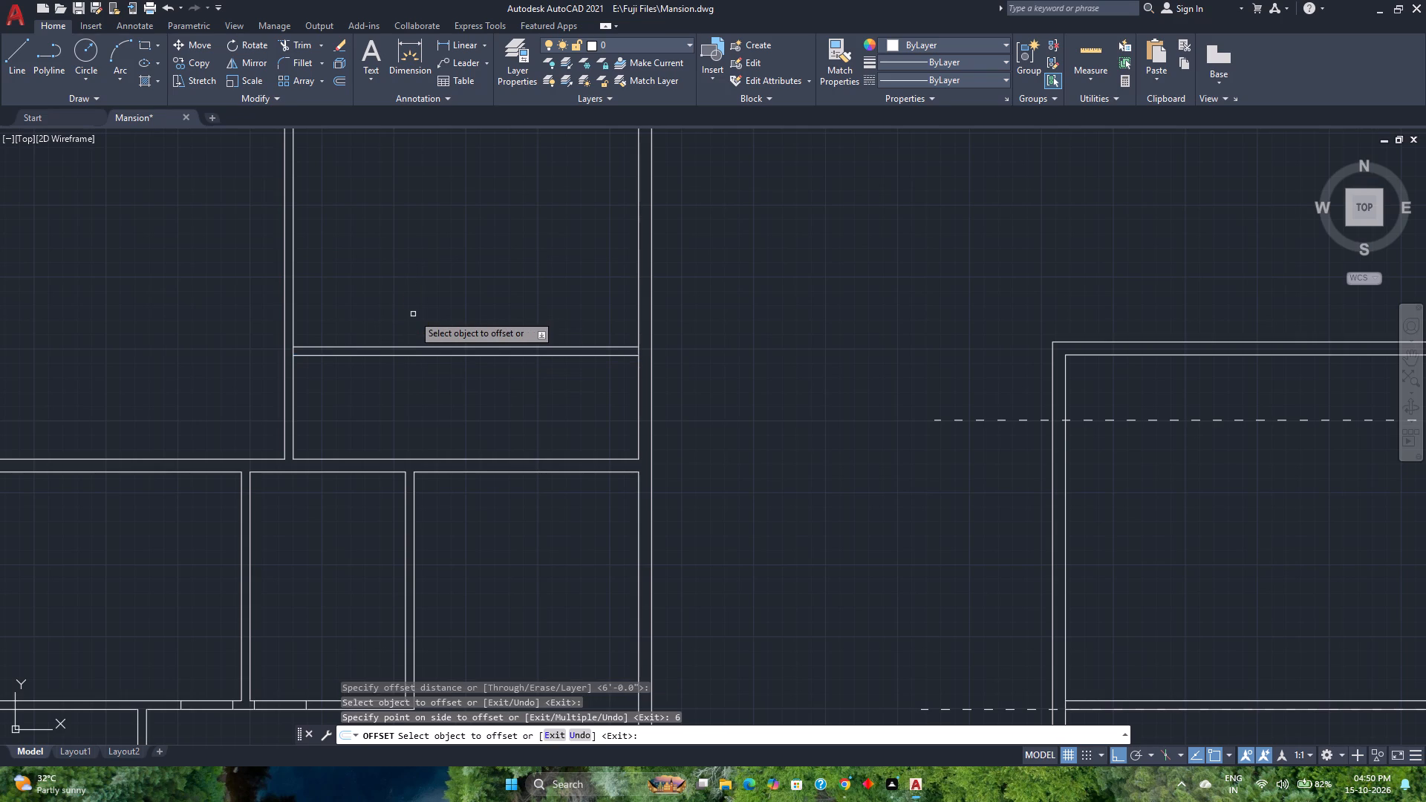
pyautogui.press('Escape')
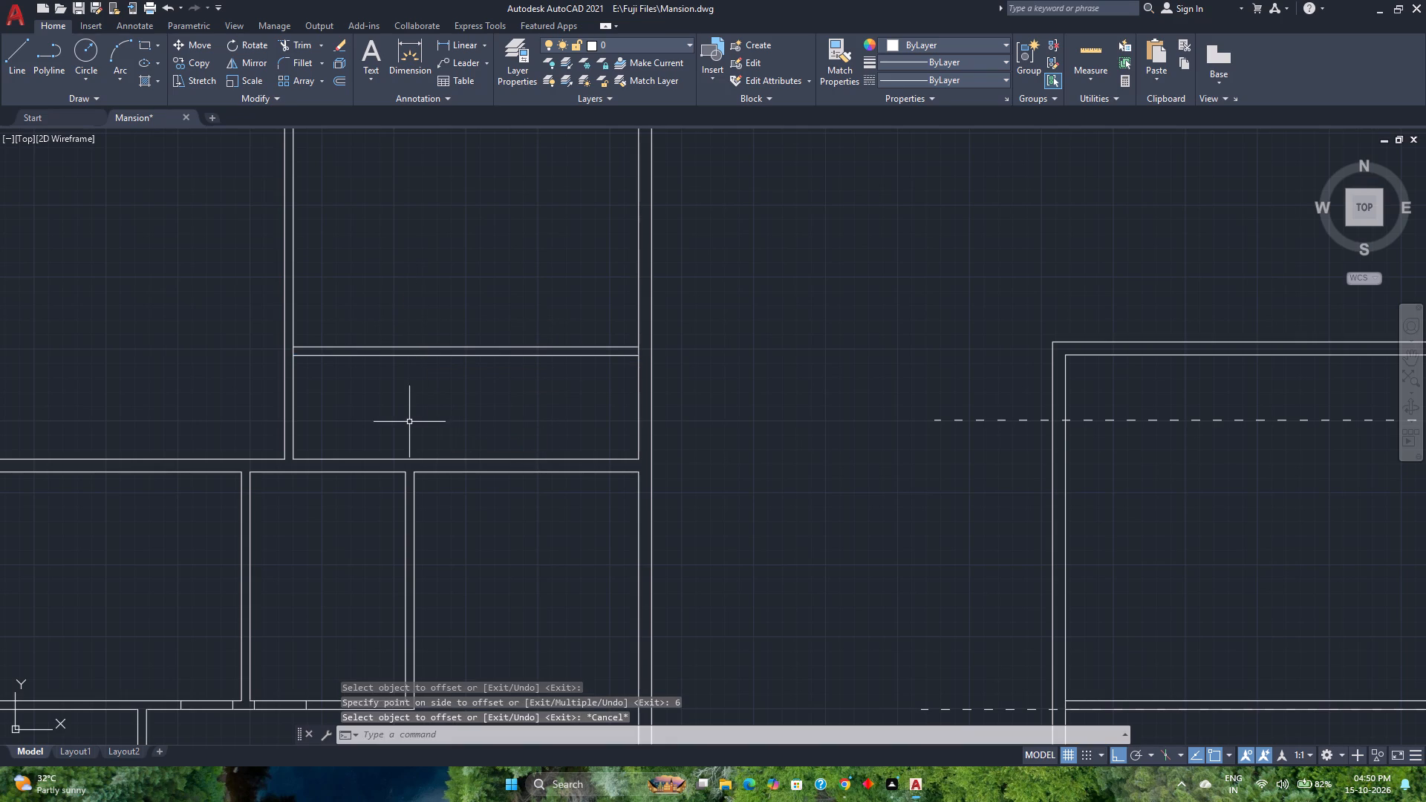
# Extend both lines of the new horizontal partition left to the far face of the adjoining vertical partition.
pyautogui.write('ex')
pyautogui.press('Return')
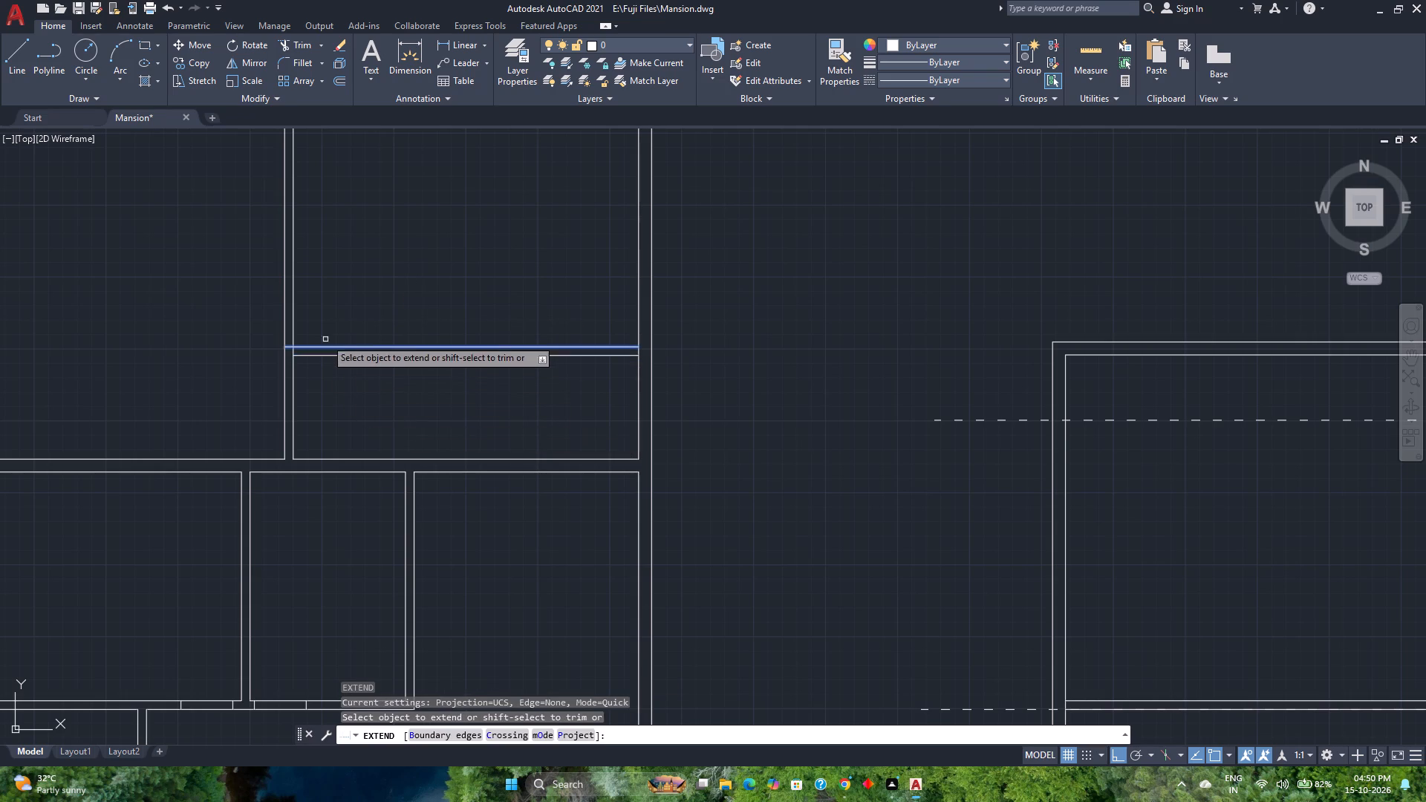
pyautogui.click(326, 327)
pyautogui.click(305, 417)
# Extend both faces of the middle room's right-hand vertical partition up to the new horizontal partition.
pyautogui.click(442, 518)
pyautogui.click(336, 505)
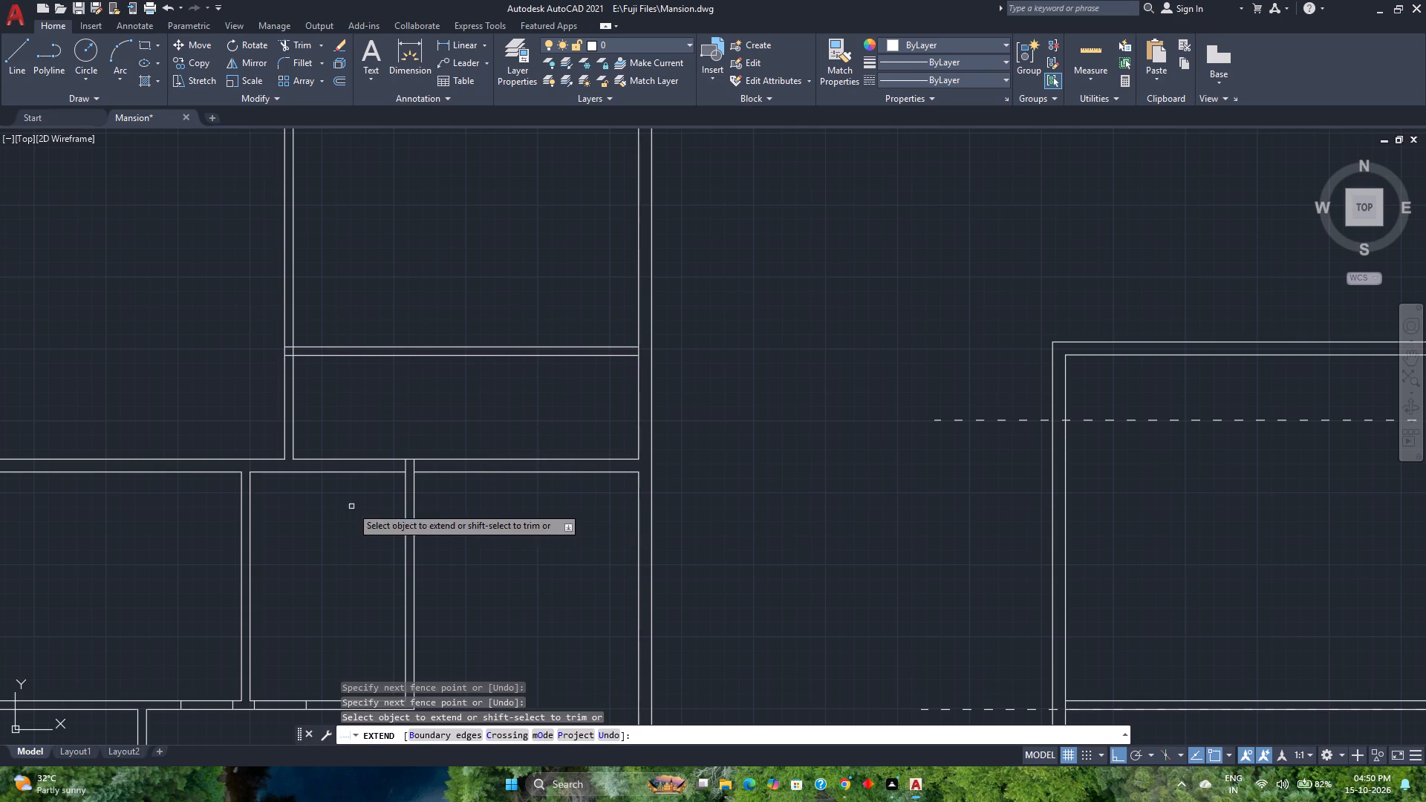
pyautogui.moveTo(469, 506); pyautogui.dragTo(457, 503)
pyautogui.click(283, 503)
pyautogui.press('Escape')
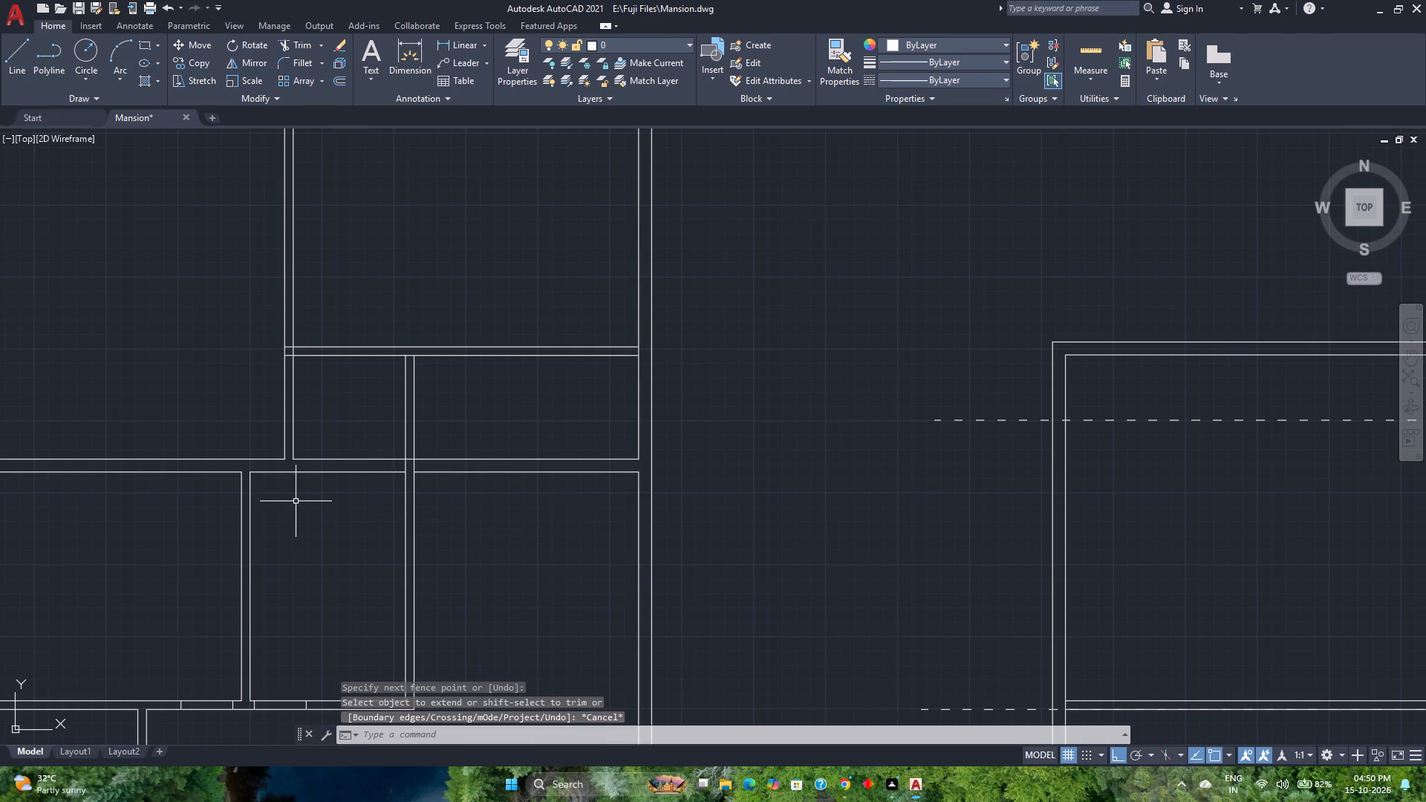
# Trim the top-right room's vertical partition below the new horizontal partition, and the middle partition's lines where they cross the thick wall.
pyautogui.write('tr')
pyautogui.press('Return')
pyautogui.click(342, 423)
pyautogui.click(224, 423)
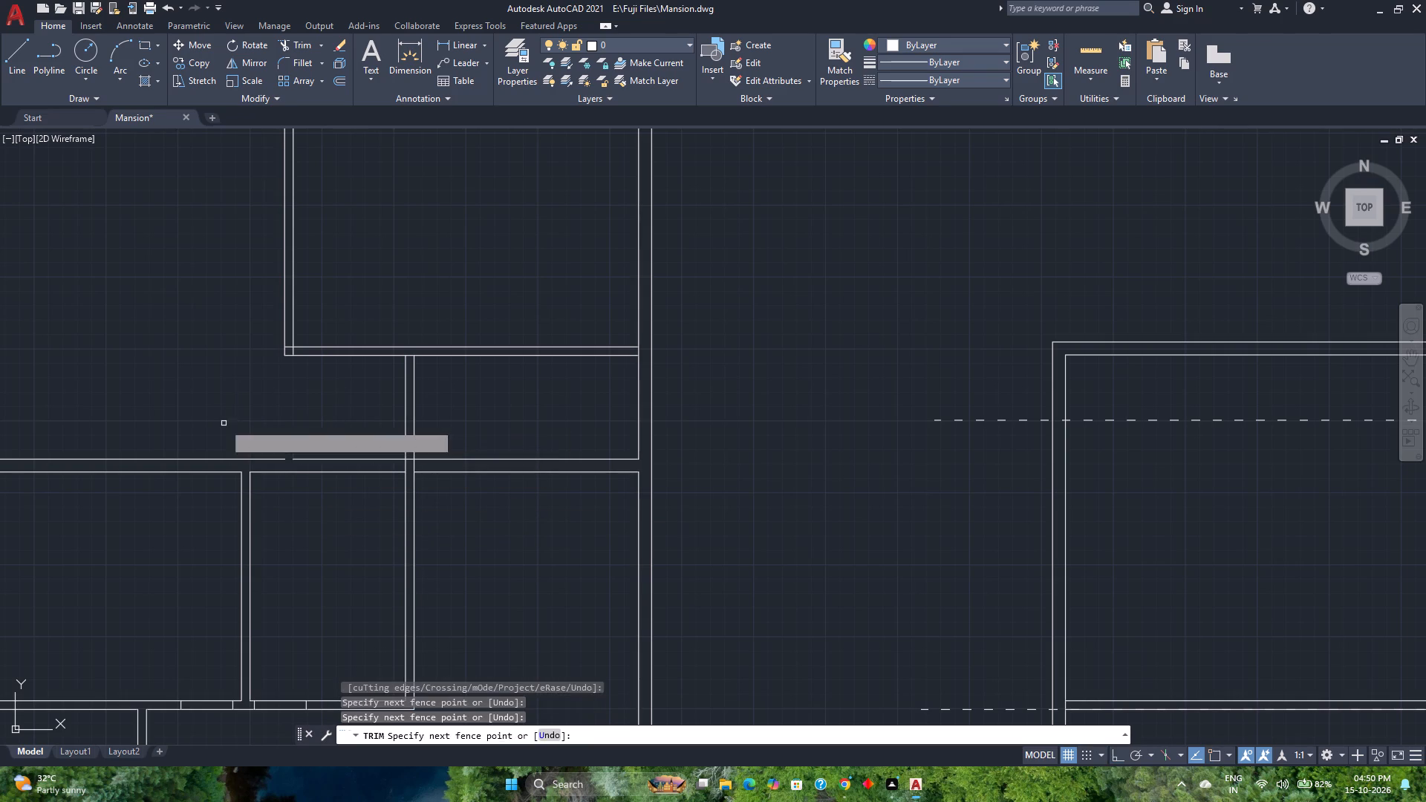
pyautogui.scroll(1, 371, 482)
pyautogui.scroll(1, 436, 457)
pyautogui.moveTo(428, 430); pyautogui.dragTo(451, 463)
pyautogui.scroll(-2, 451, 463)
pyautogui.press('space')
# Join the two collinear pieces of the thick wall's upper line across the gap left by the trimmed partition.
pyautogui.scroll(2, 362, 465)
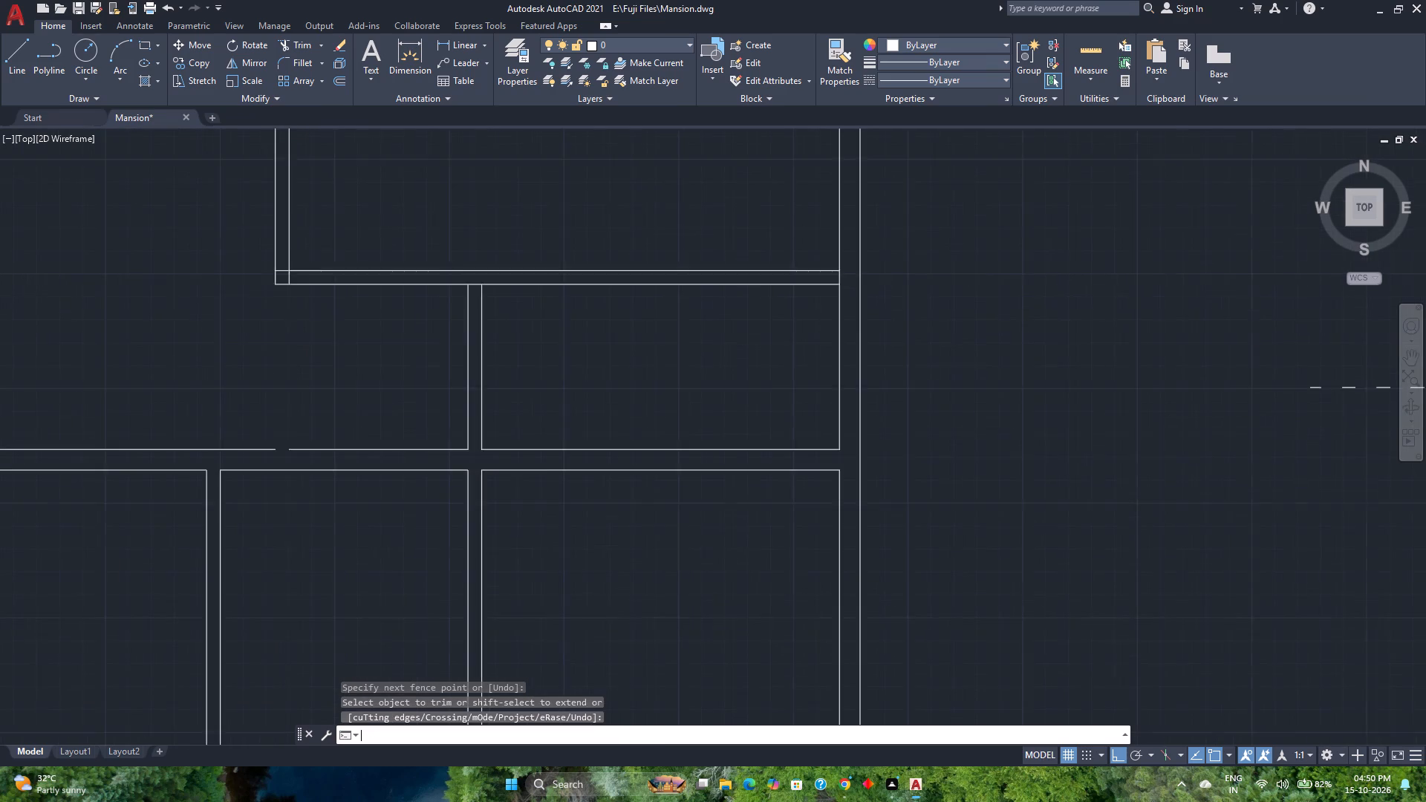
pyautogui.click(362, 465)
pyautogui.click(162, 433)
pyautogui.doubleClick(325, 464)
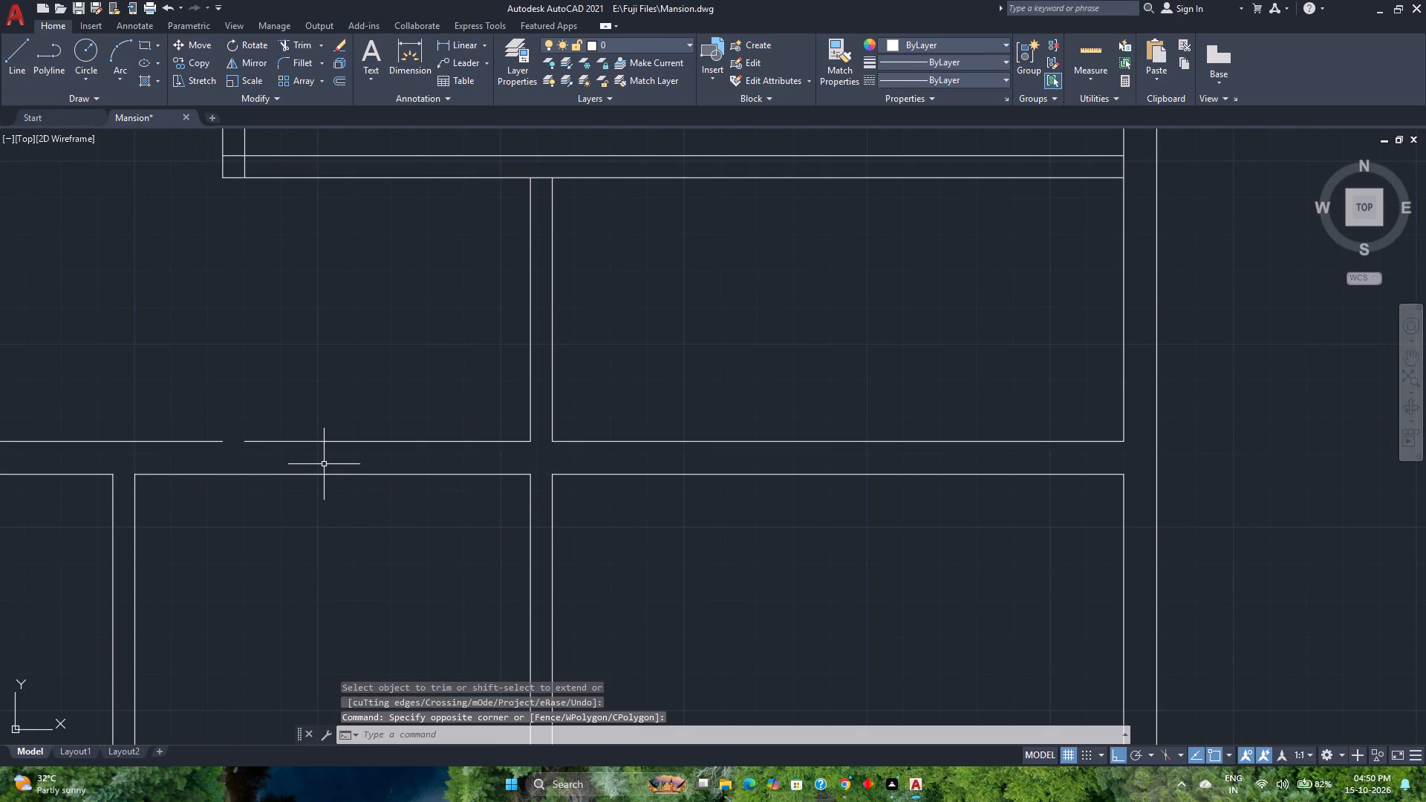
pyautogui.click(286, 466)
pyautogui.click(201, 398)
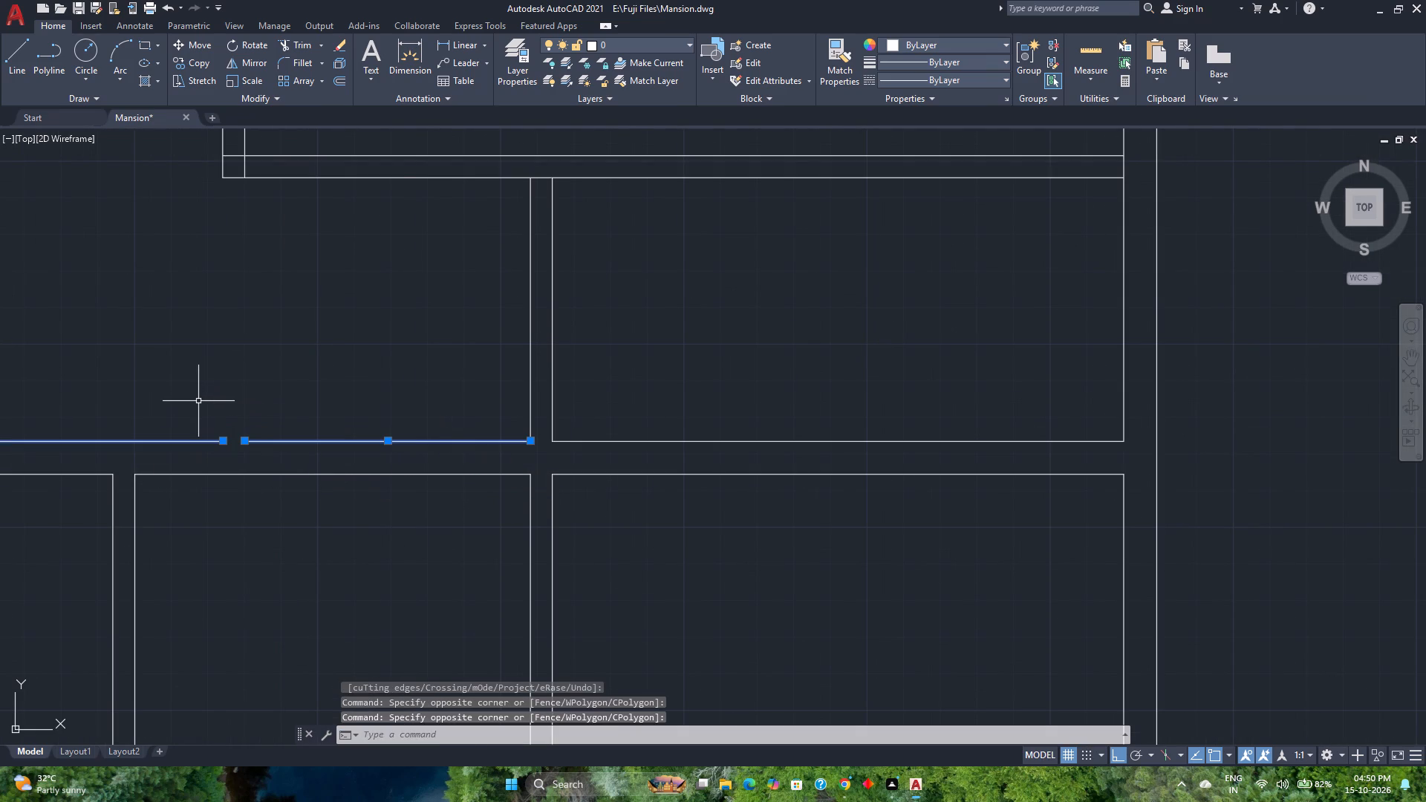
pyautogui.press('j')
pyautogui.press('Return')
pyautogui.scroll(-3, 205, 403)
# Trim the wall lines between the door marks to open two doorways beneath the second plan's two middle rooms.
pyautogui.moveTo(415, 386); pyautogui.dragTo(449, 434, button='middle')
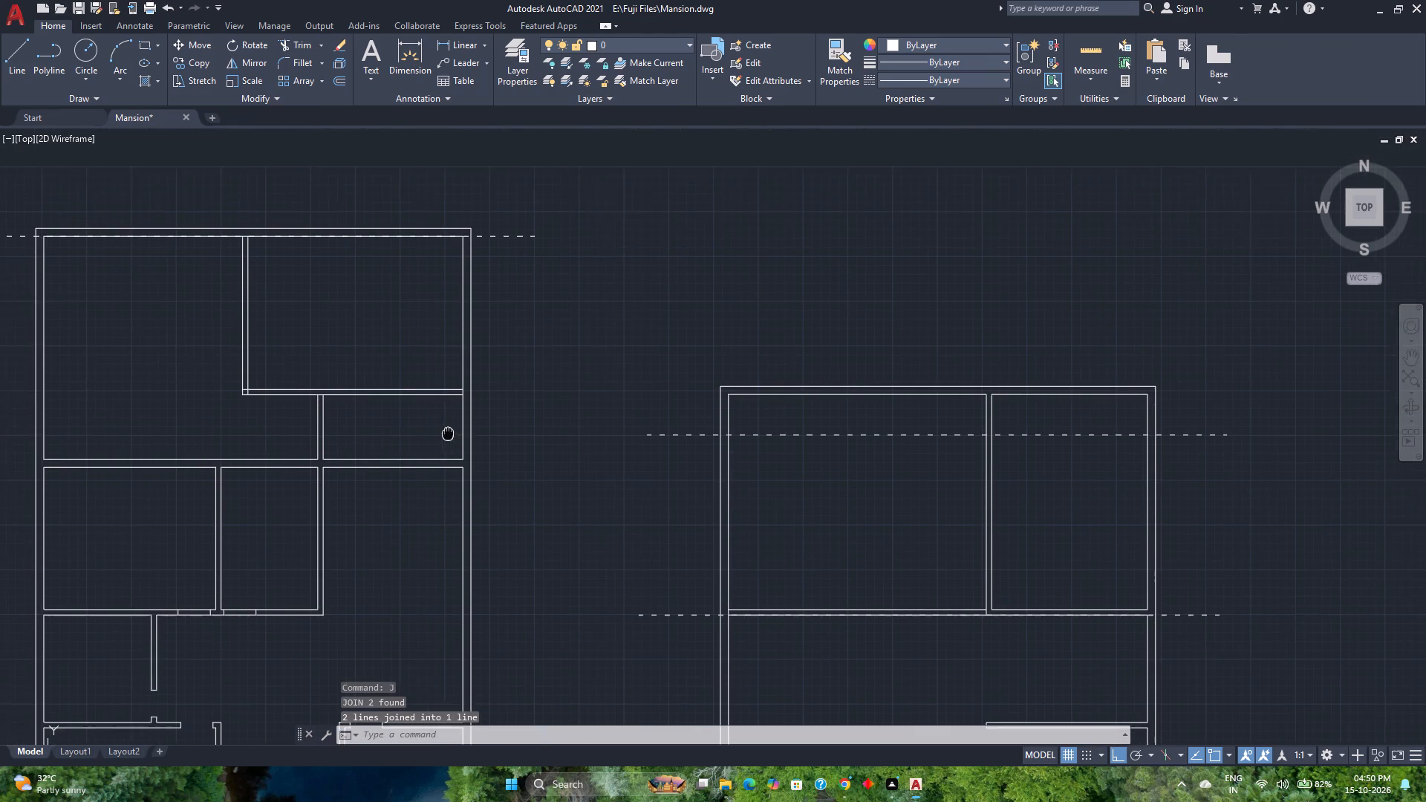
pyautogui.moveTo(449, 434); pyautogui.dragTo(452, 441, button='middle')
pyautogui.middleClick(452, 441)
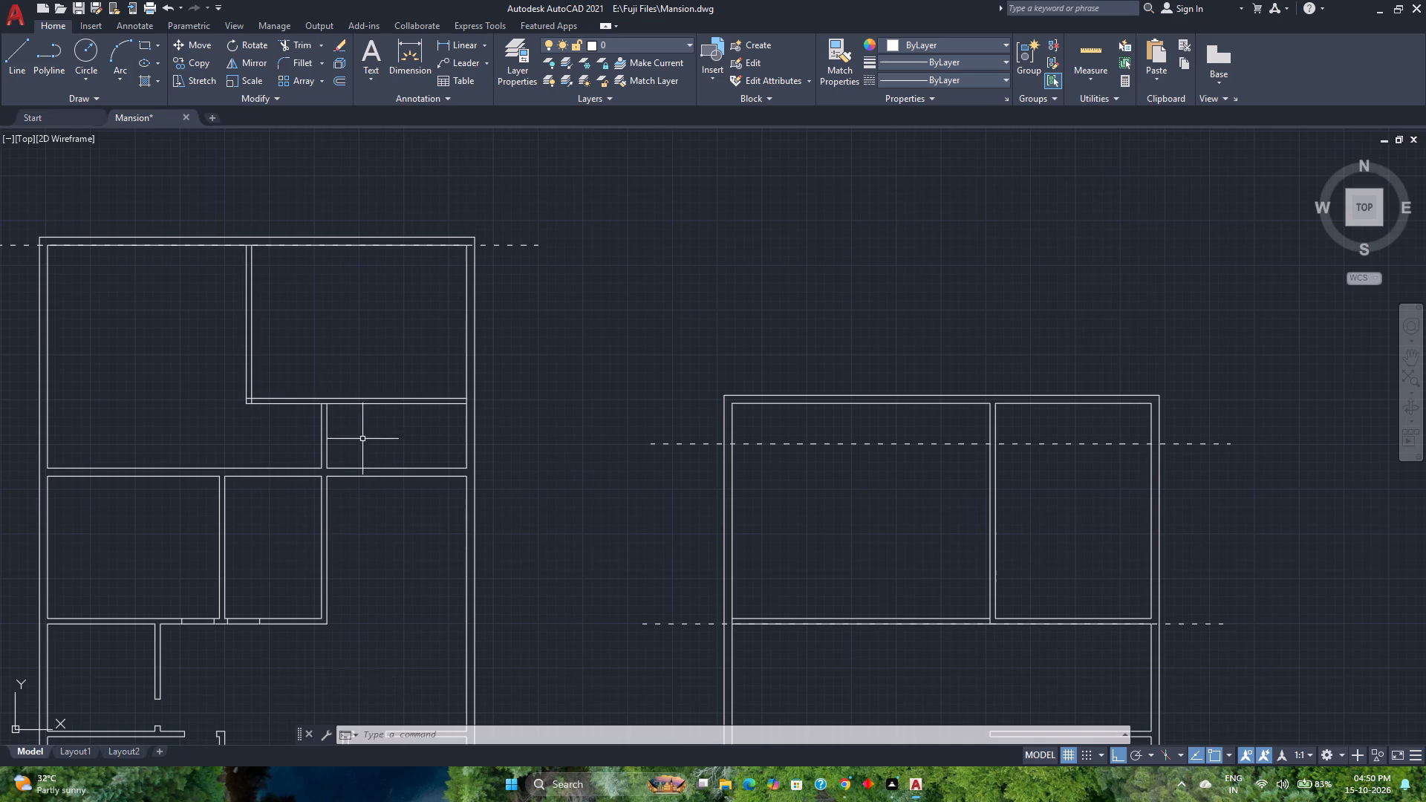
pyautogui.scroll(2, 417, 441)
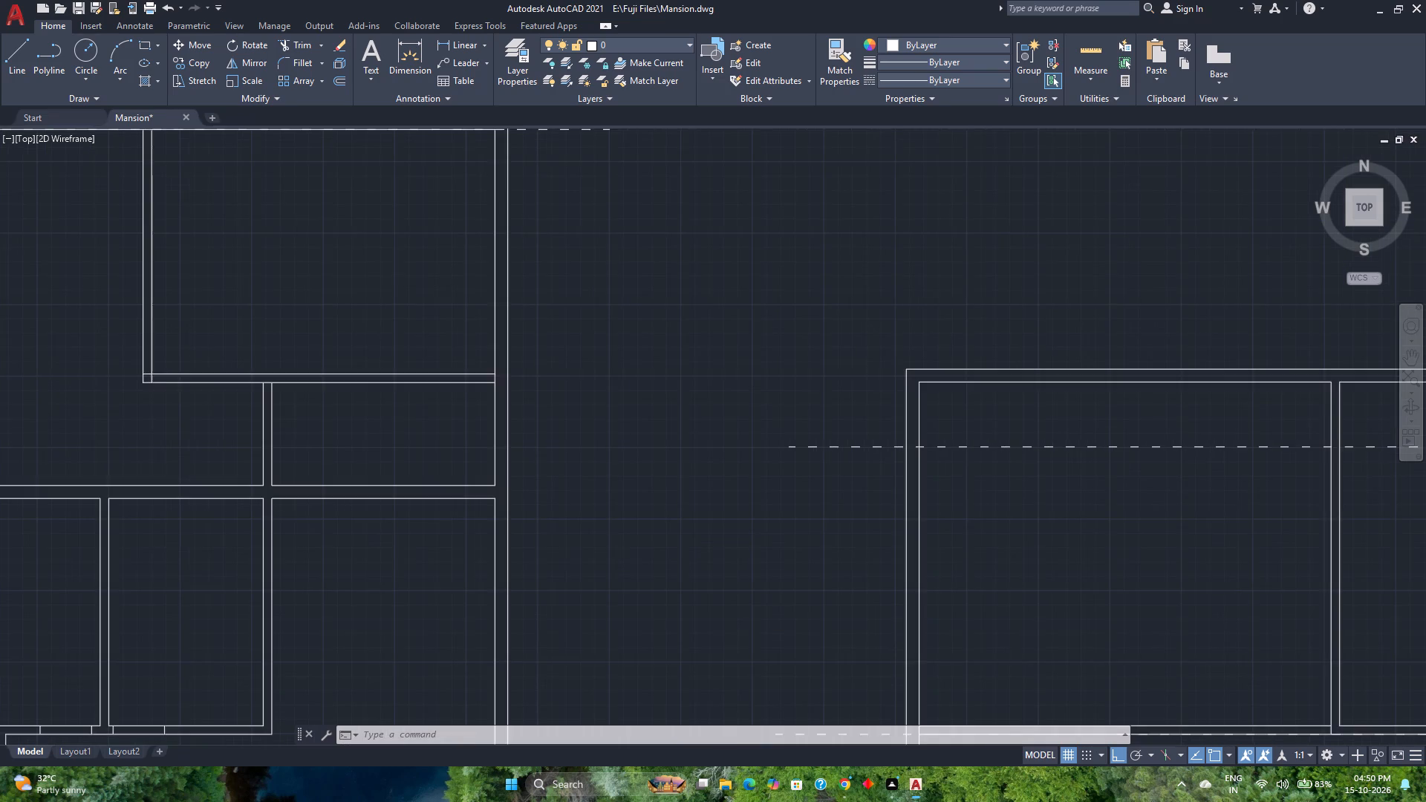
pyautogui.scroll(-1, 417, 441)
pyautogui.moveTo(417, 441); pyautogui.dragTo(422, 551, button='middle')
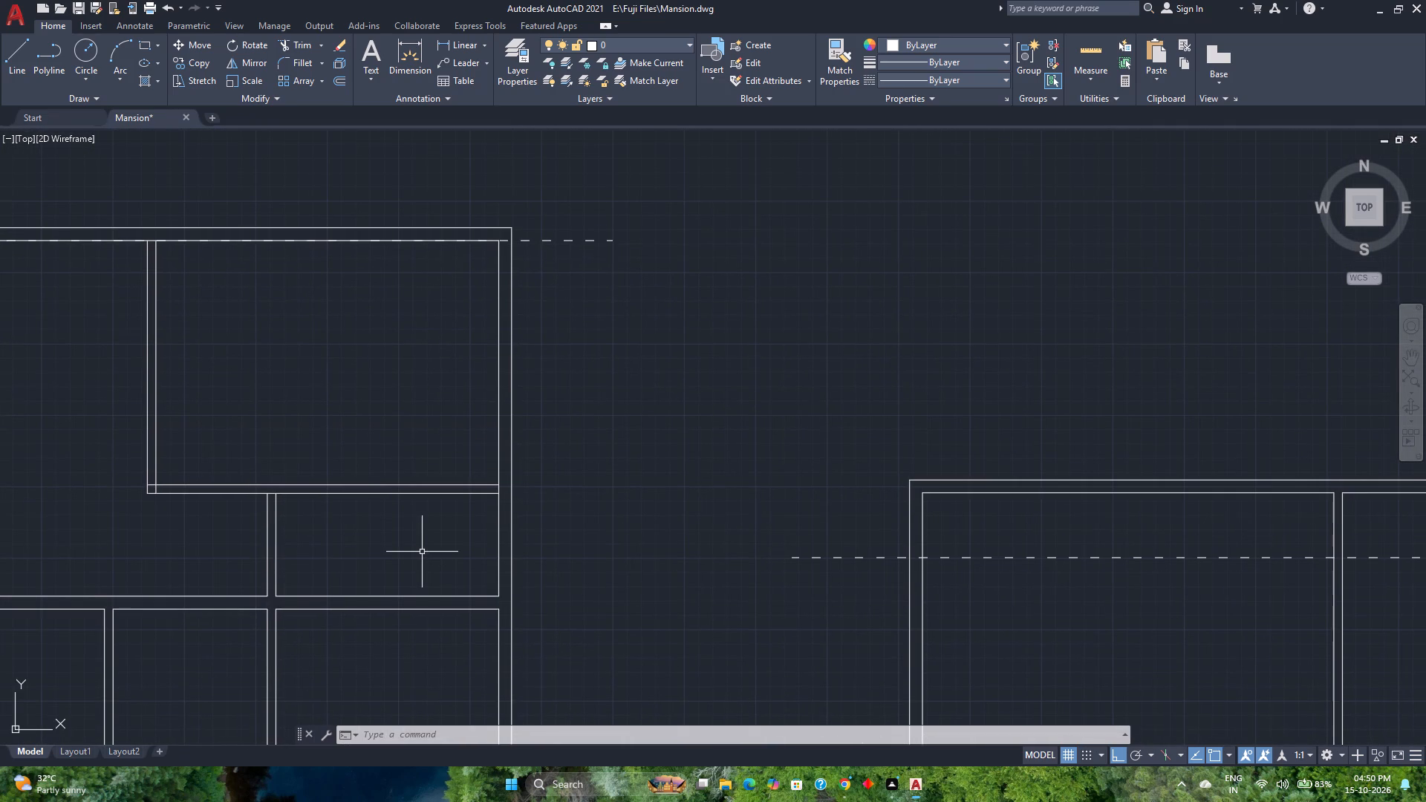
pyautogui.write('tr')
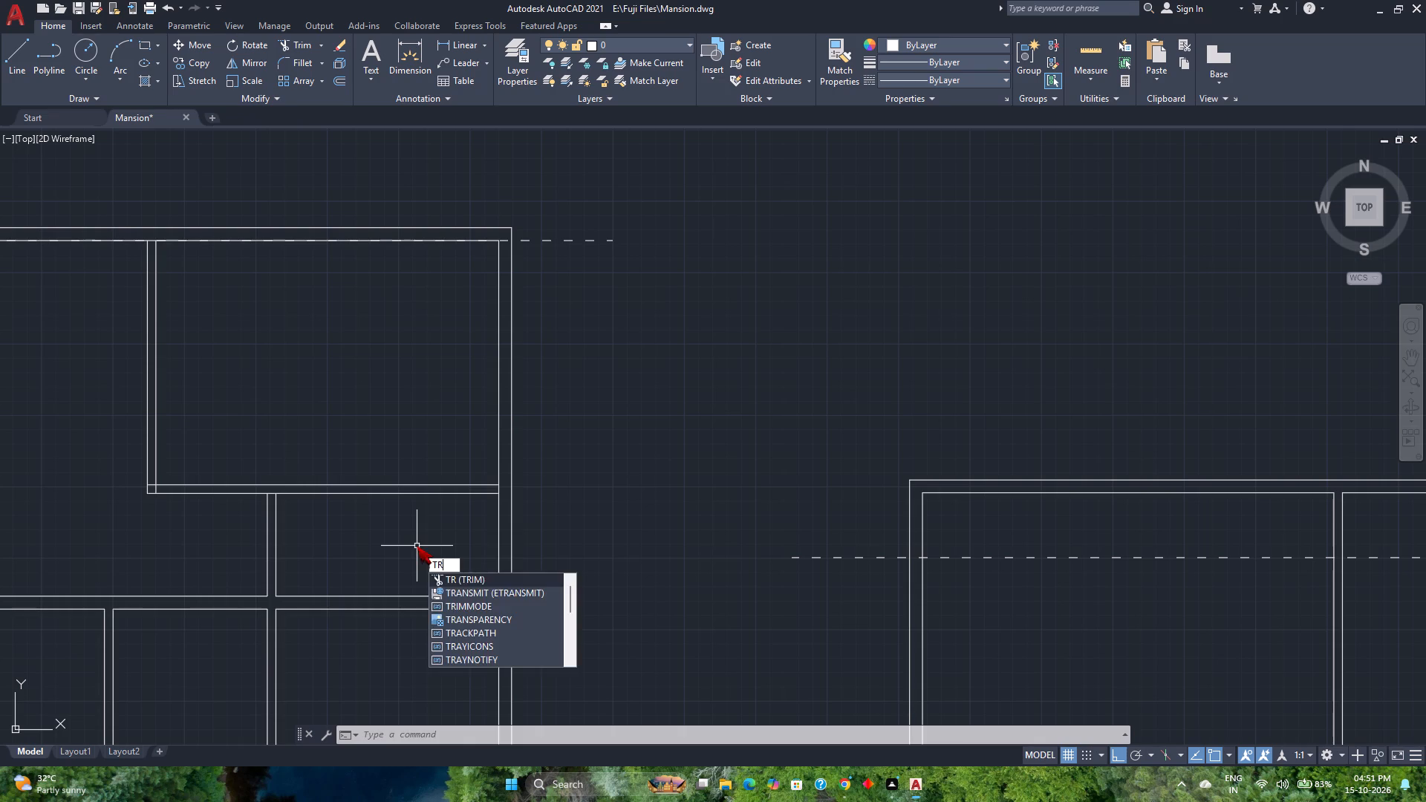
pyautogui.press('Return')
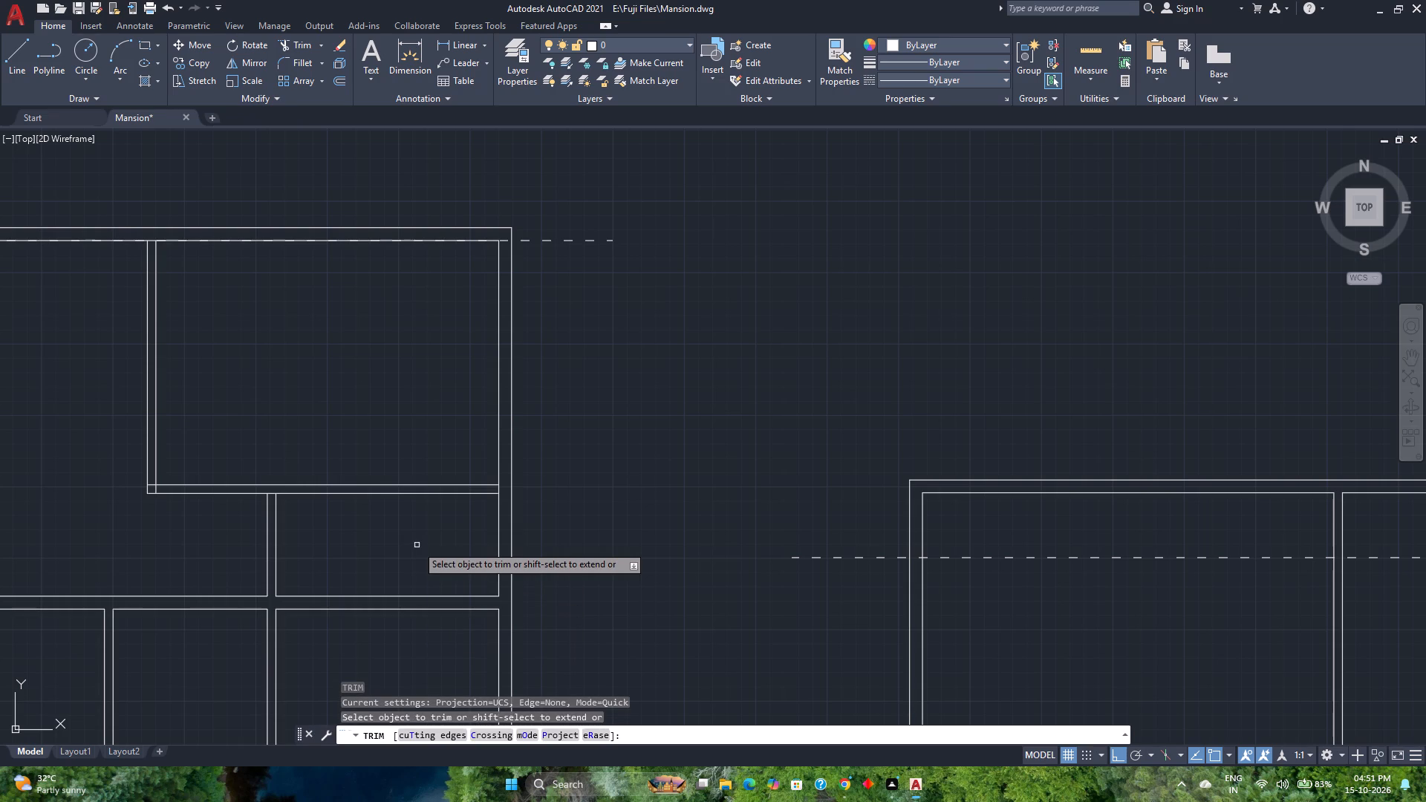
pyautogui.press('space')
pyautogui.scroll(-1, 417, 545)
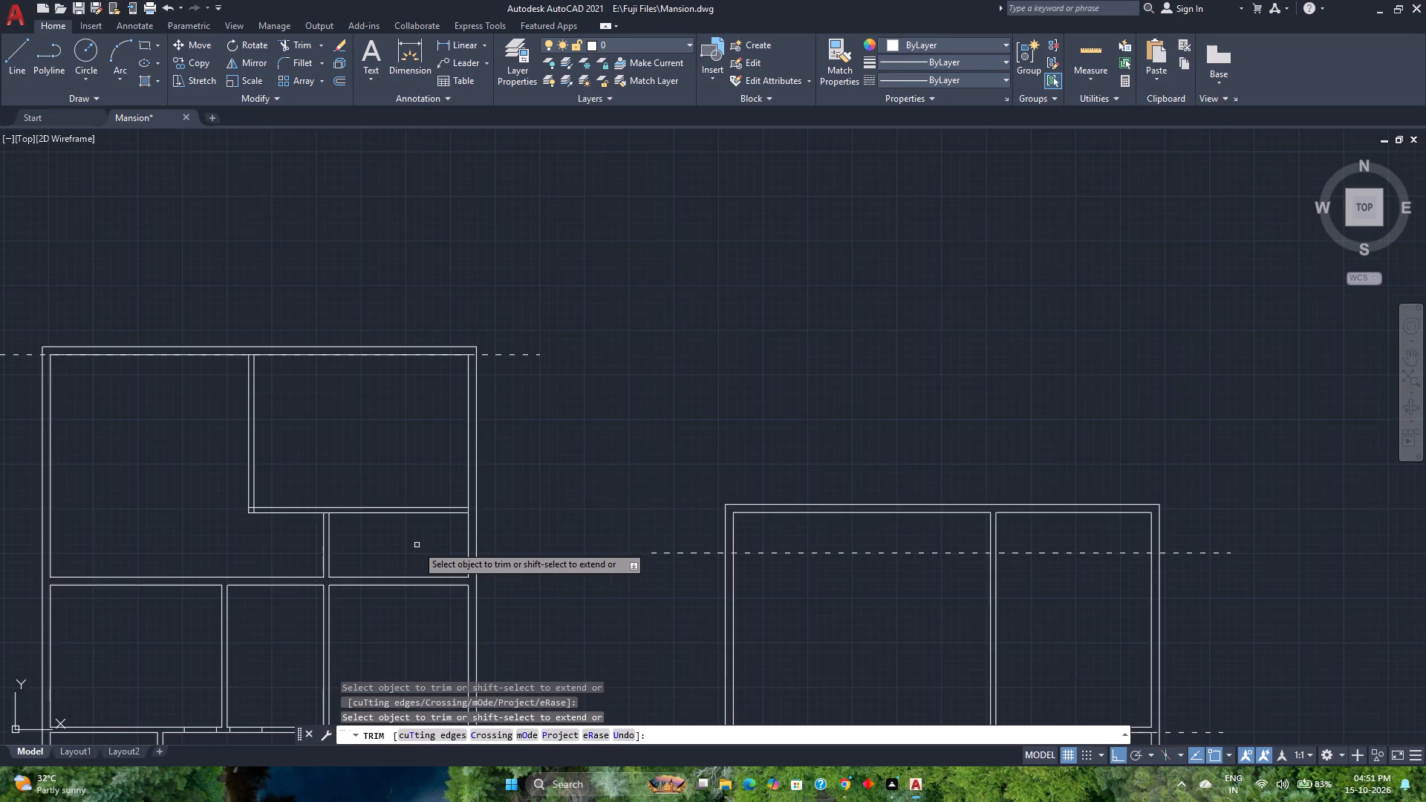
pyautogui.scroll(-2, 417, 545)
pyautogui.moveTo(417, 545); pyautogui.dragTo(356, 483, button='middle')
pyautogui.middleClick(354, 480)
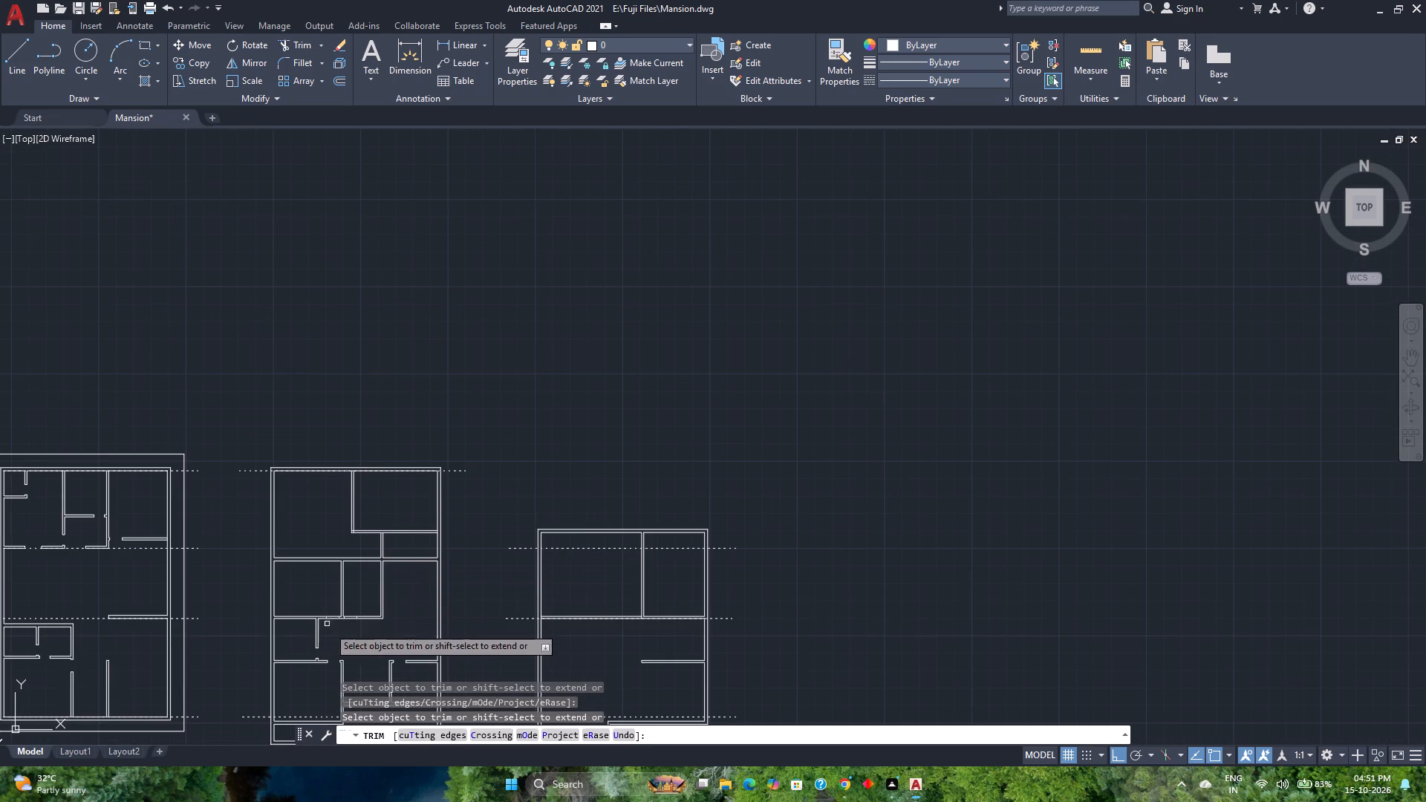
pyautogui.scroll(4, 343, 636)
pyautogui.click(288, 488)
pyautogui.click(285, 580)
pyautogui.click(391, 488)
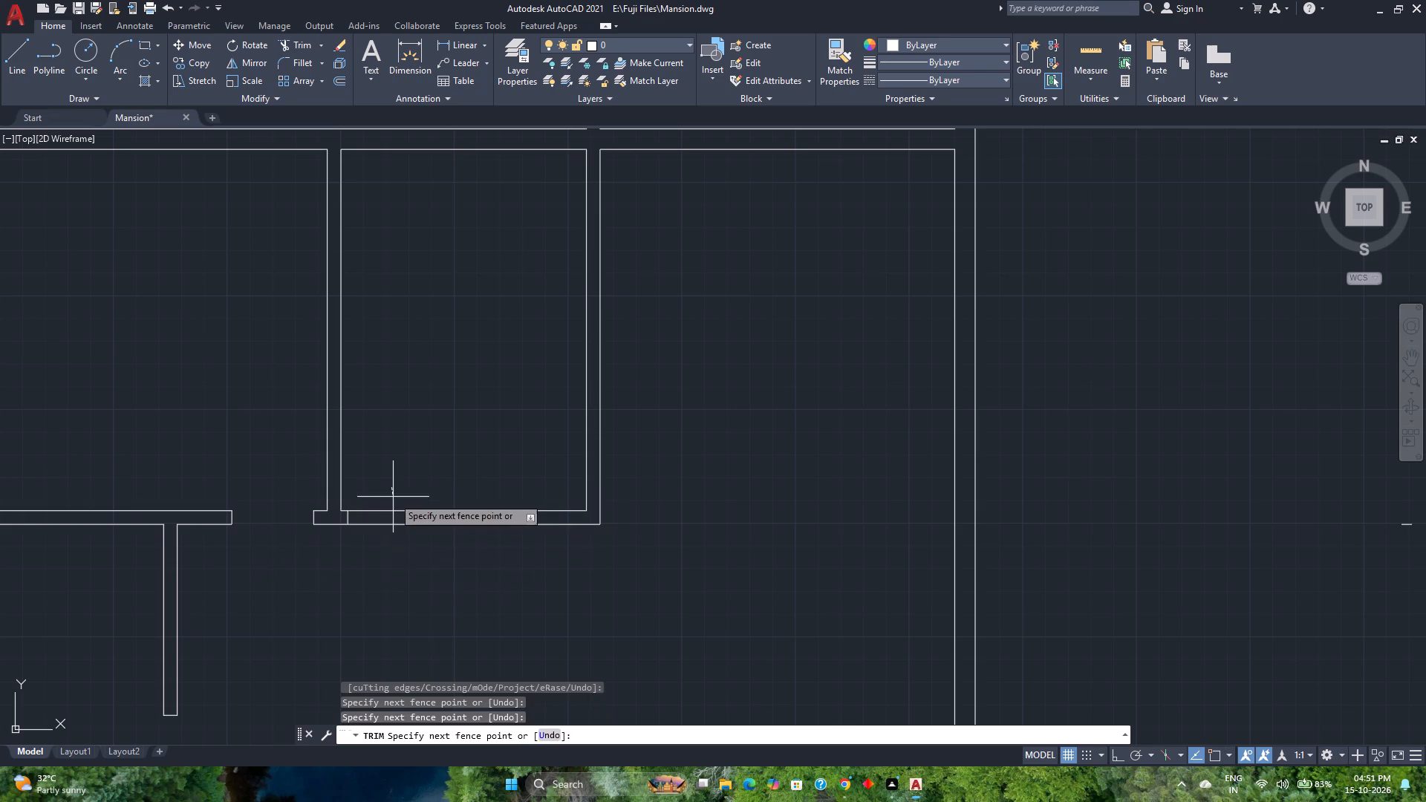
pyautogui.click(387, 567)
pyautogui.press('space')
pyautogui.scroll(-2, 387, 562)
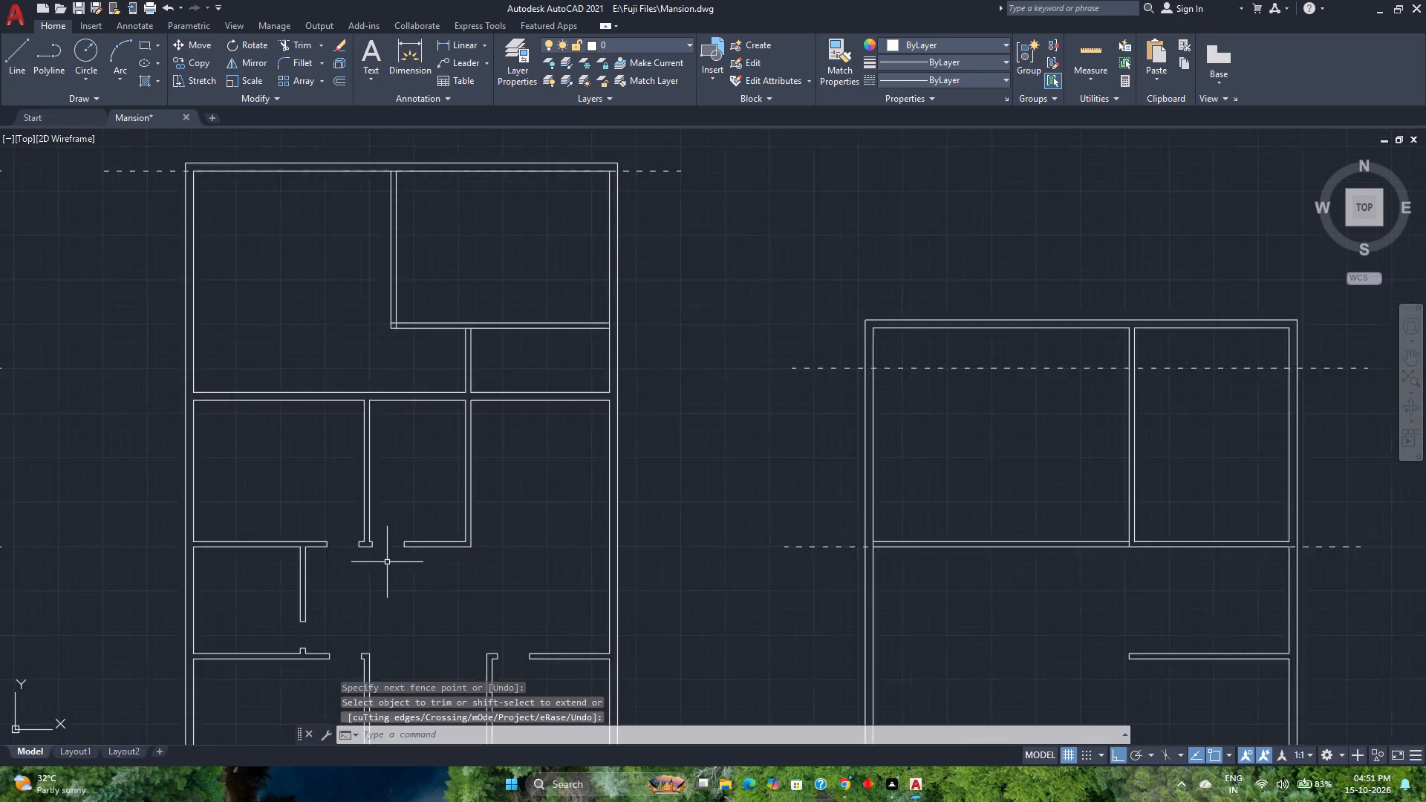
# Draw a short line across the foot of the third plan's upper vertical partition, level with the horizontal partition's upper face.
pyautogui.scroll(-1, 387, 562)
pyautogui.moveTo(394, 590); pyautogui.dragTo(340, 489, button='middle')
pyautogui.moveTo(336, 482); pyautogui.dragTo(328, 459, button='middle')
pyautogui.moveTo(478, 495); pyautogui.dragTo(340, 573, button='middle')
pyautogui.middleClick(340, 573)
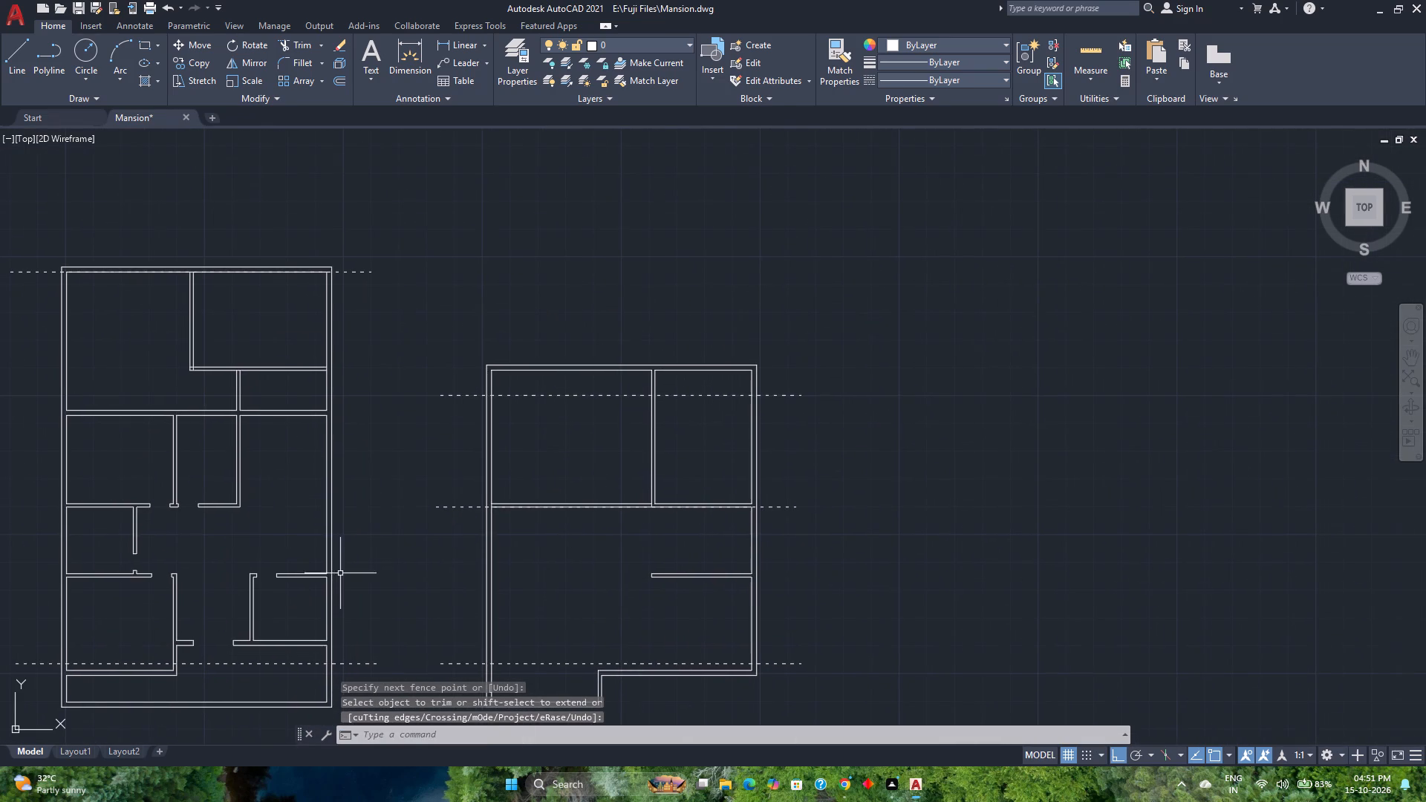
pyautogui.moveTo(558, 602); pyautogui.dragTo(479, 467, button='middle')
pyautogui.middleClick(478, 466)
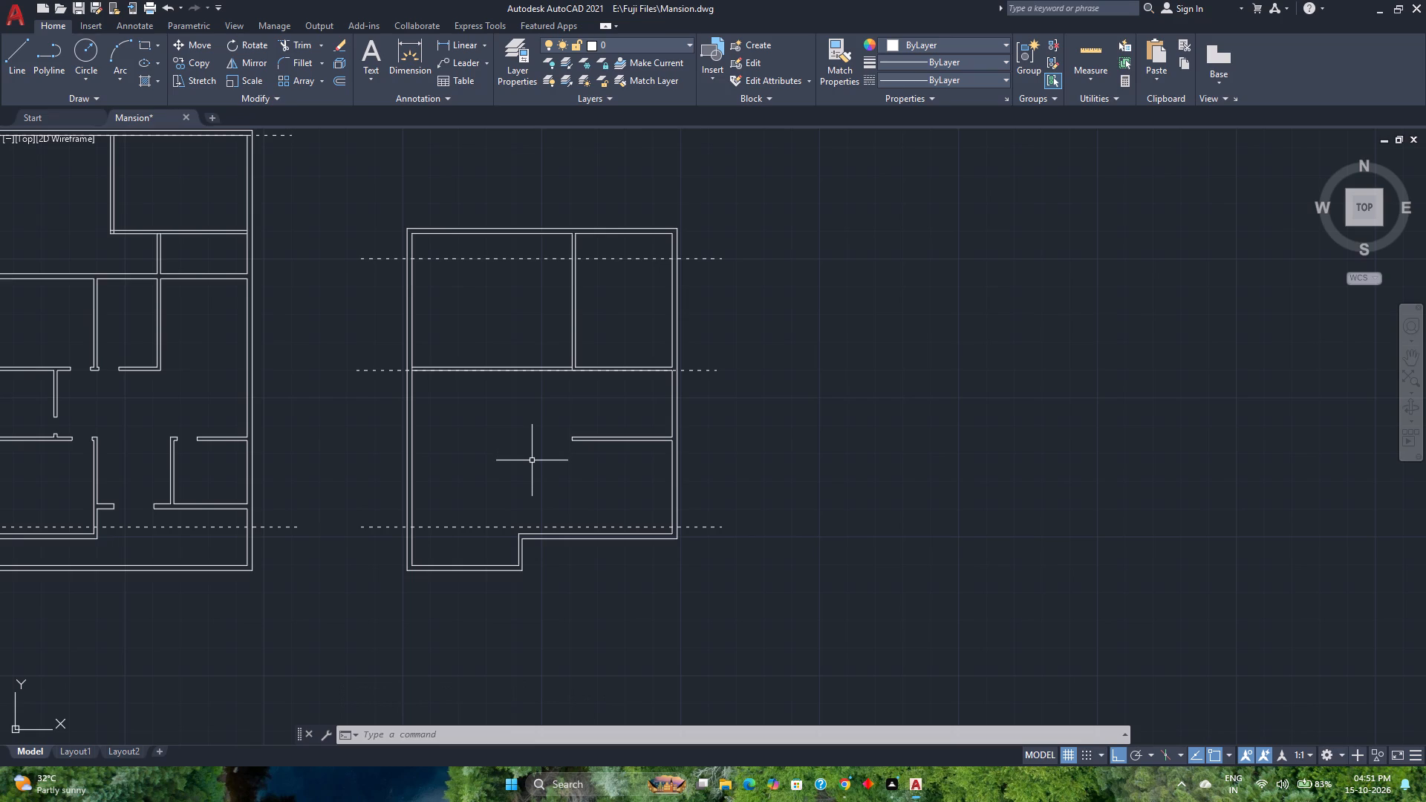
pyautogui.scroll(4, 568, 374)
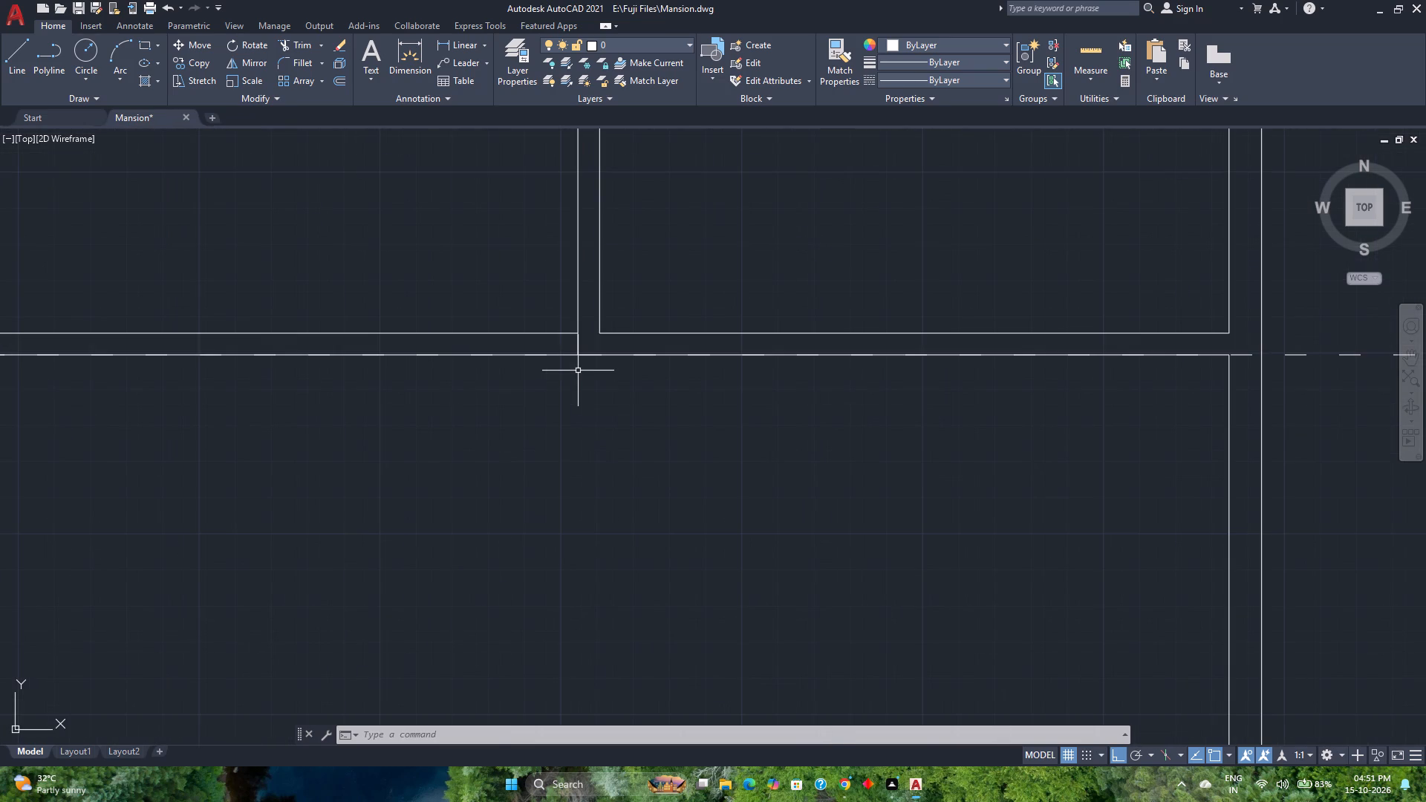
pyautogui.scroll(1, 591, 343)
pyautogui.scroll(-2, 591, 343)
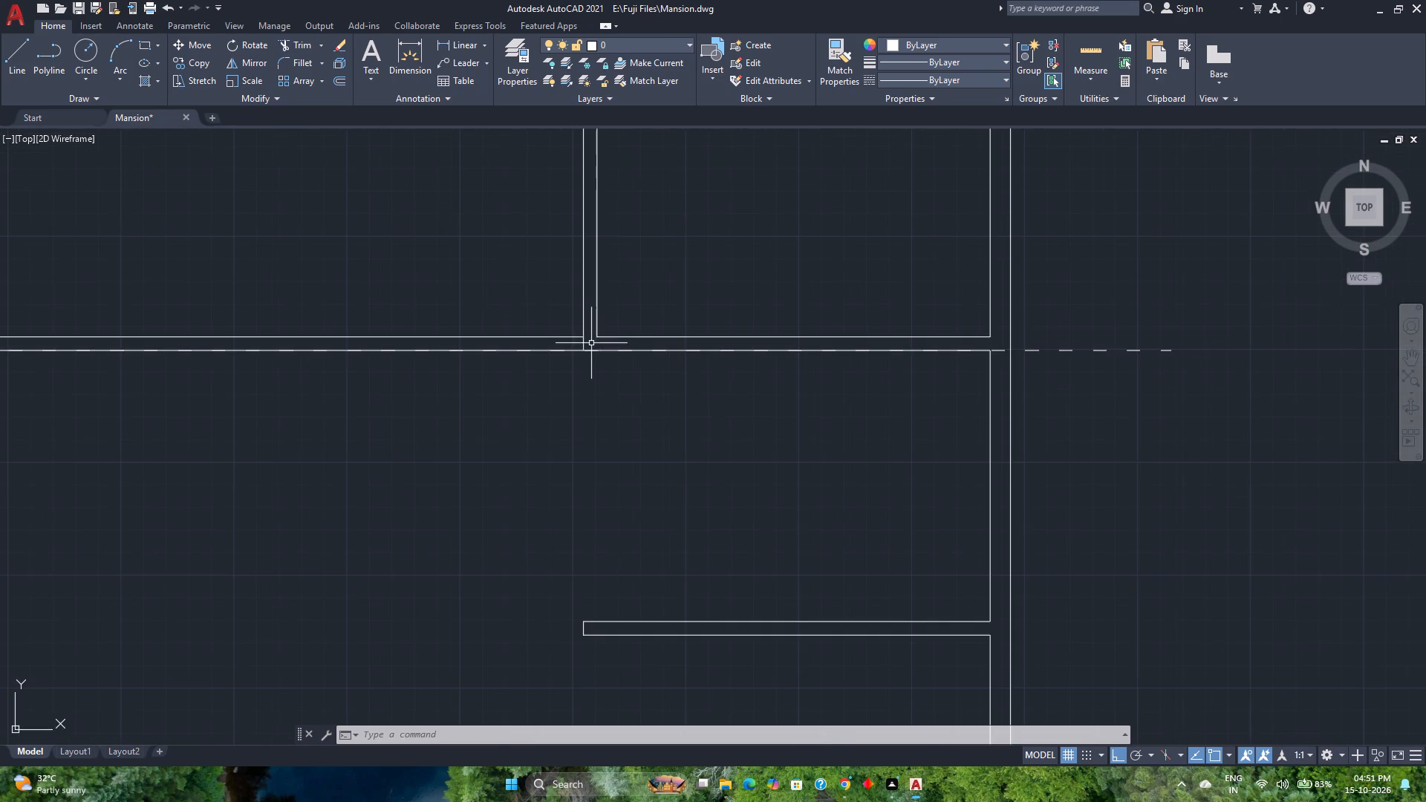
pyautogui.moveTo(585, 348); pyautogui.dragTo(547, 555, button='middle')
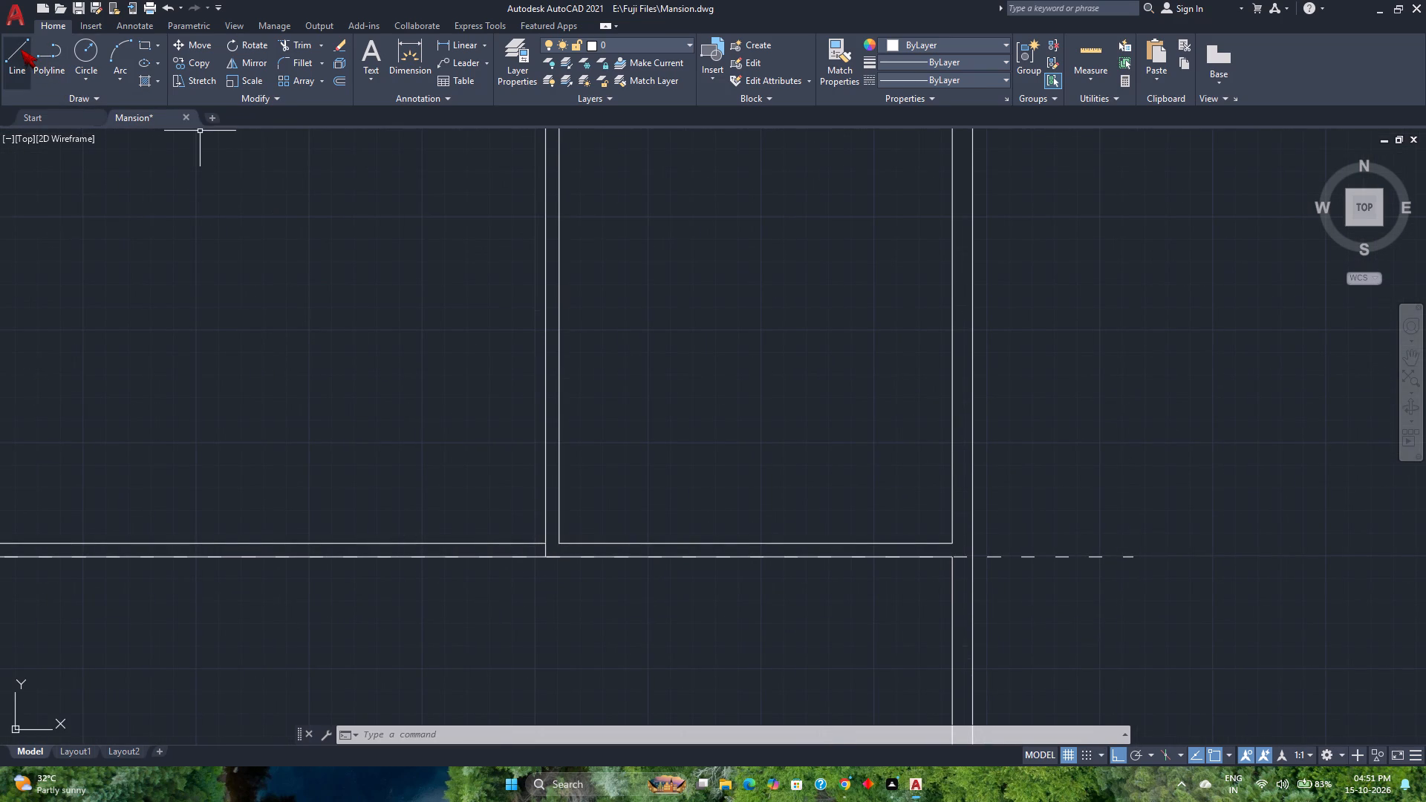
pyautogui.click(21, 49)
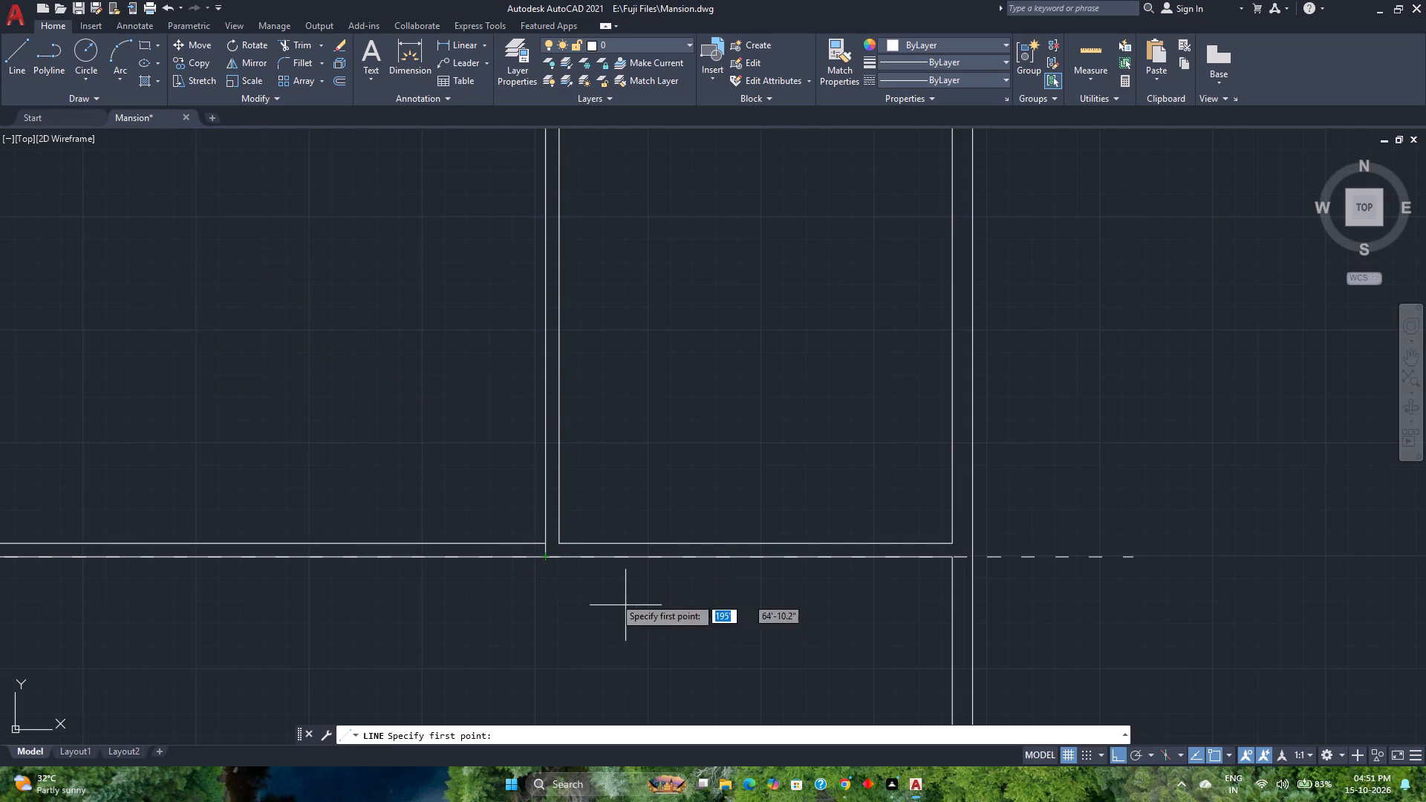
pyautogui.scroll(2, 561, 566)
pyautogui.click(575, 528)
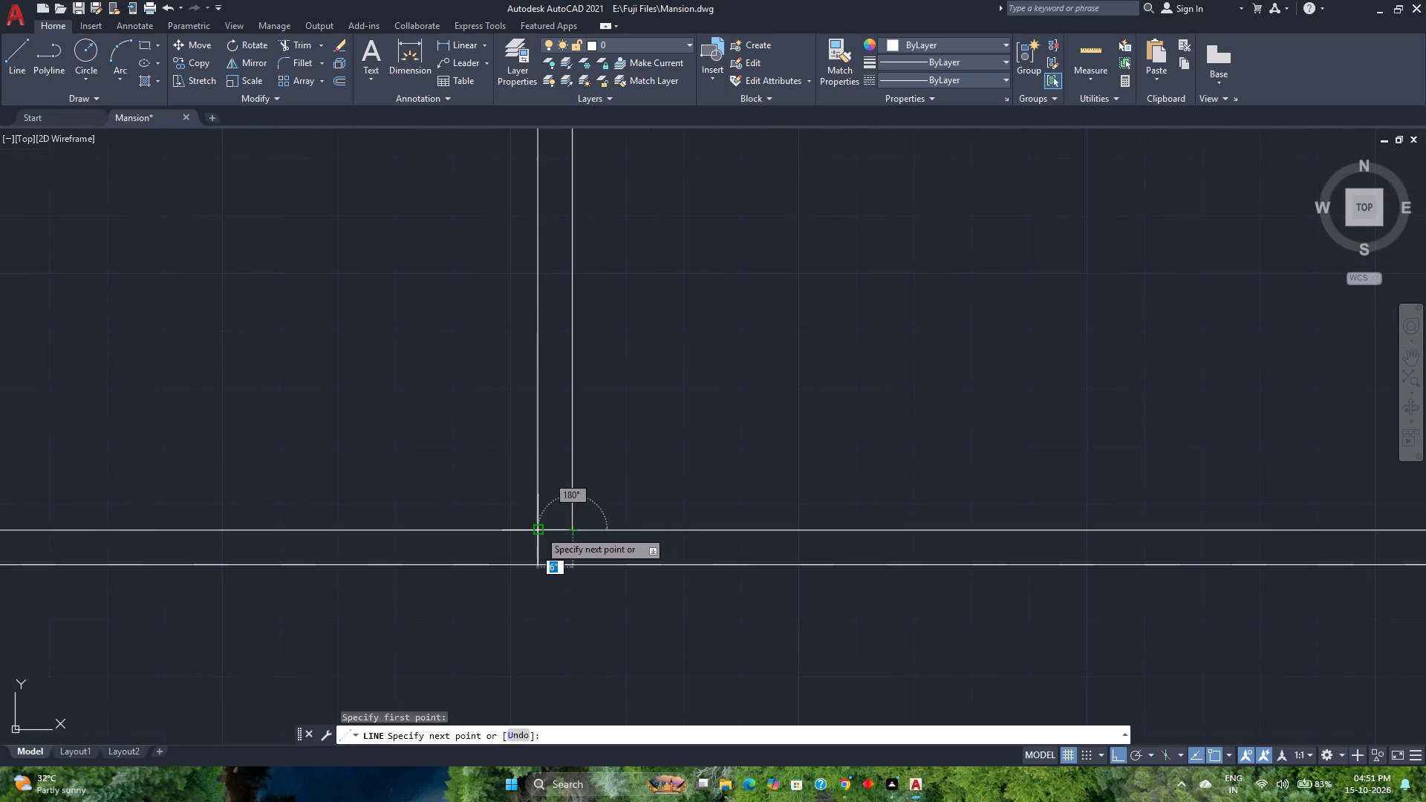
pyautogui.click(538, 530)
pyautogui.press('Escape')
# Move the short line across the partition 6" upward to mark the door opening's lower edge.
pyautogui.scroll(3, 547, 533)
pyautogui.click(579, 550)
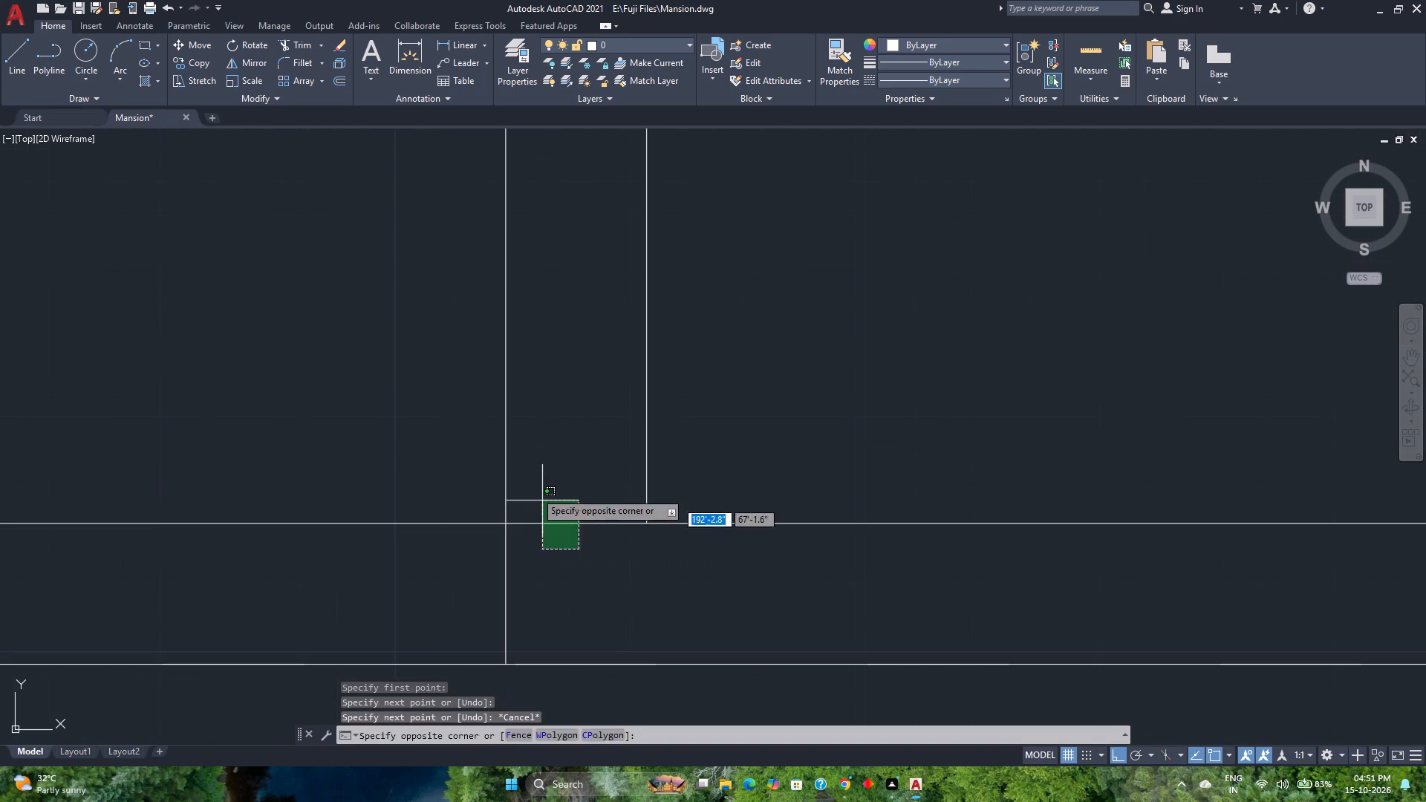
pyautogui.click(530, 482)
pyautogui.press('m')
pyautogui.press('Return')
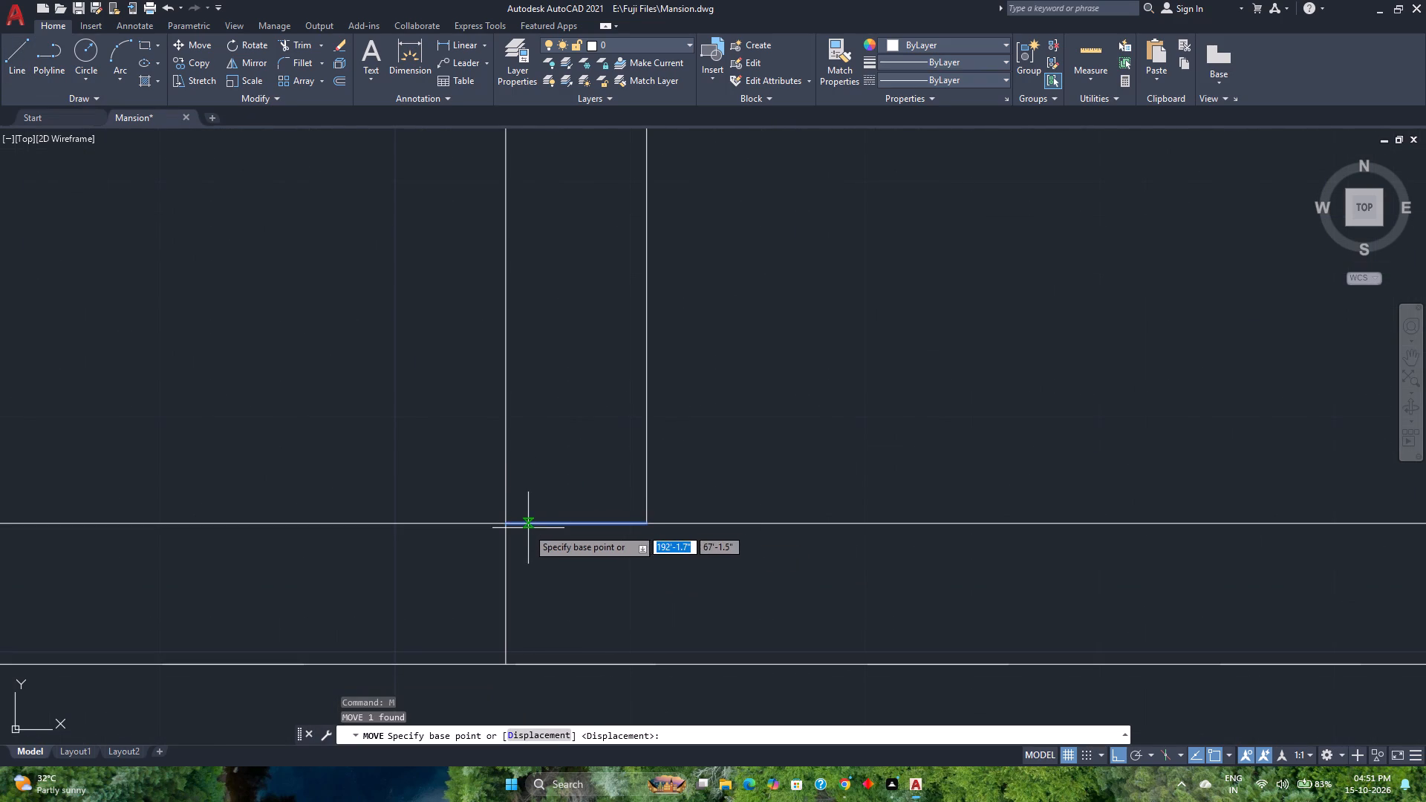
pyautogui.click(504, 521)
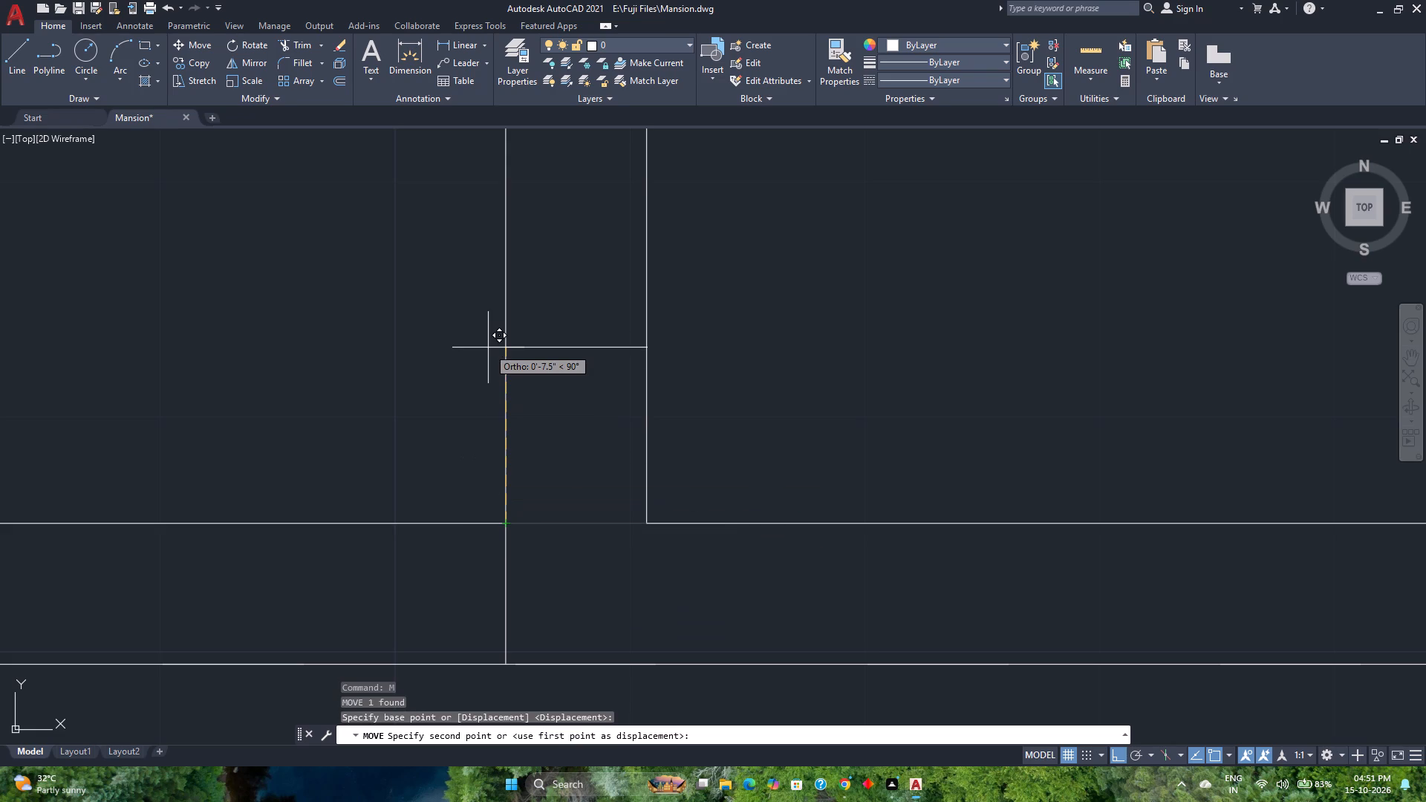
pyautogui.press('6')
pyautogui.press('Return')
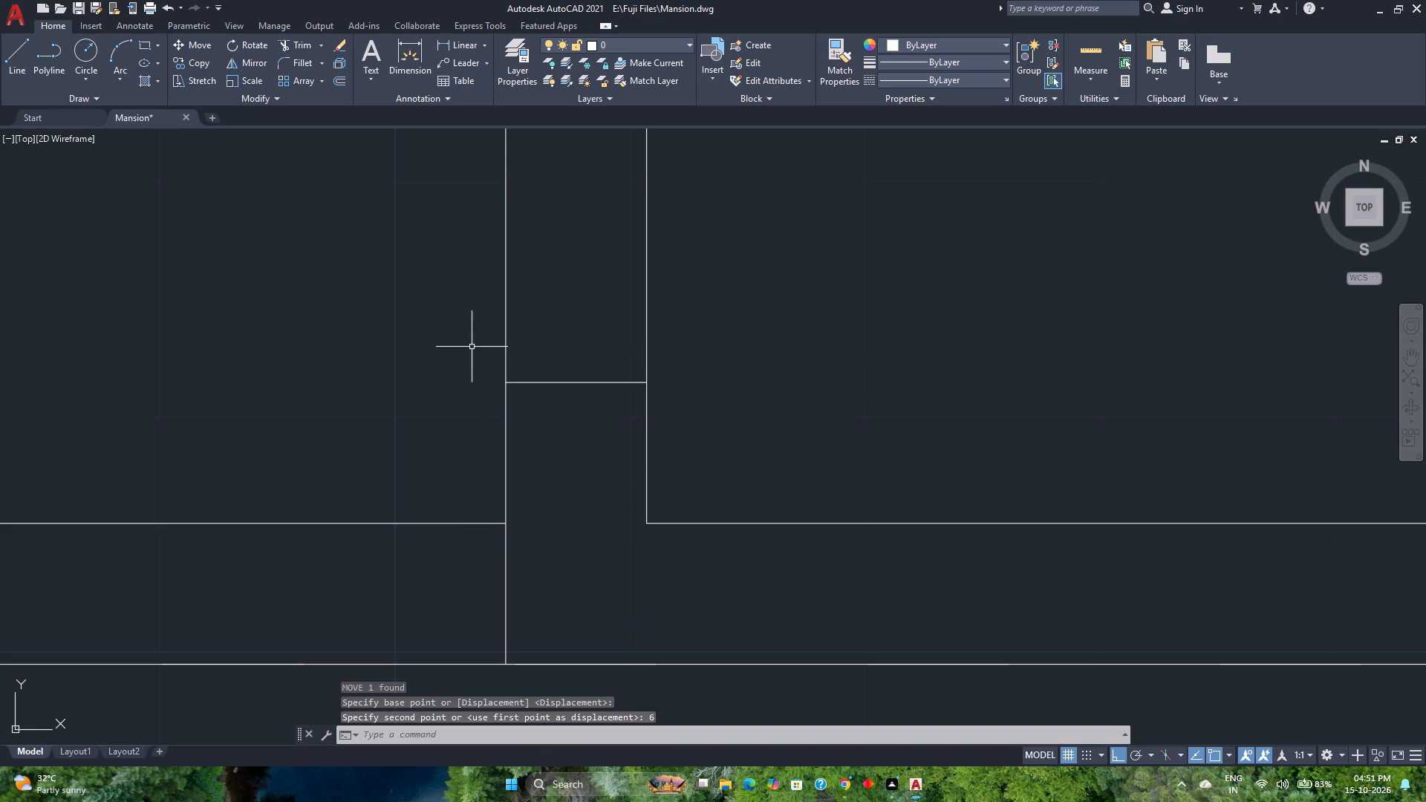
# Offset the door mark 2'6" upward along the vertical partition to mark the opening's other edge.
pyautogui.click(342, 82)
pyautogui.write('2\'6"')
pyautogui.press('Return')
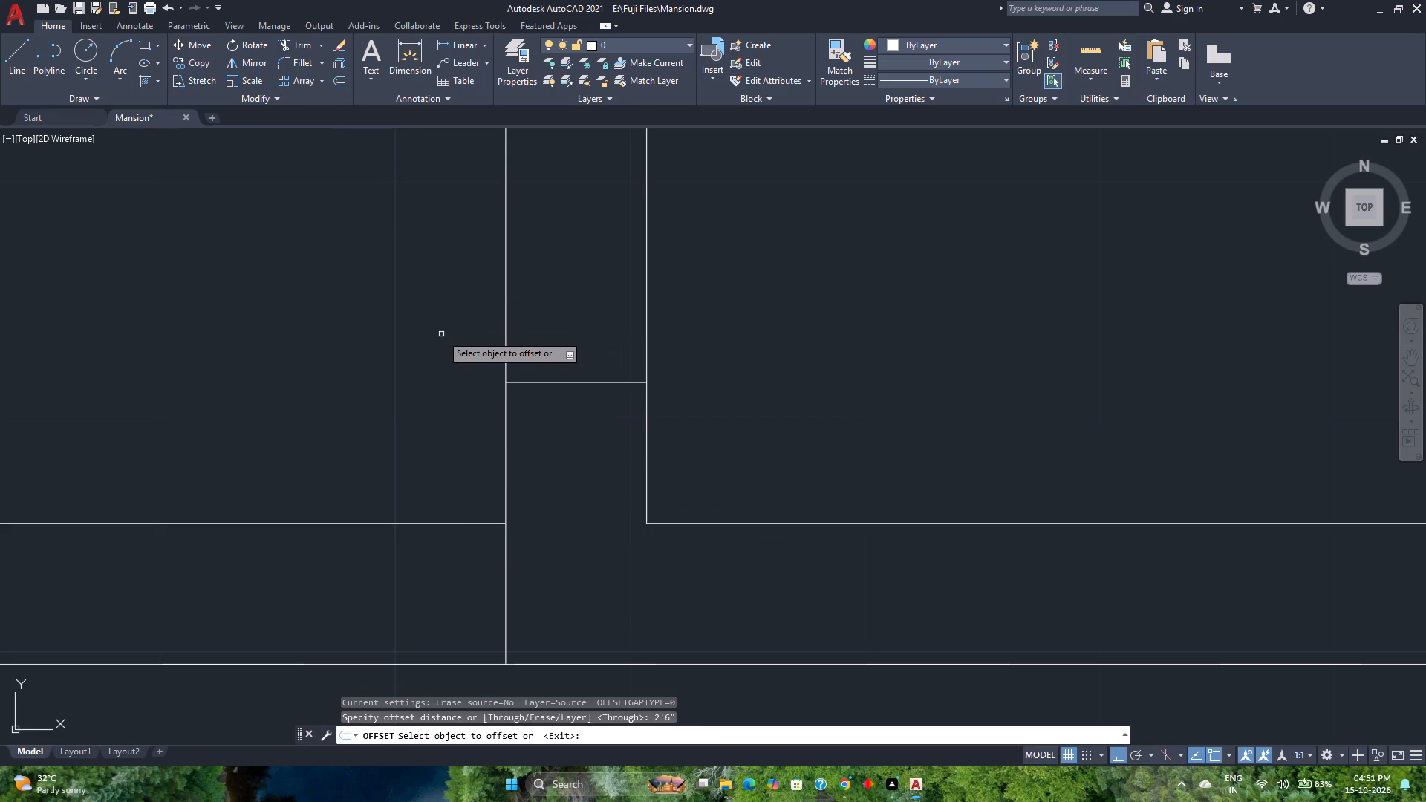
pyautogui.click(572, 382)
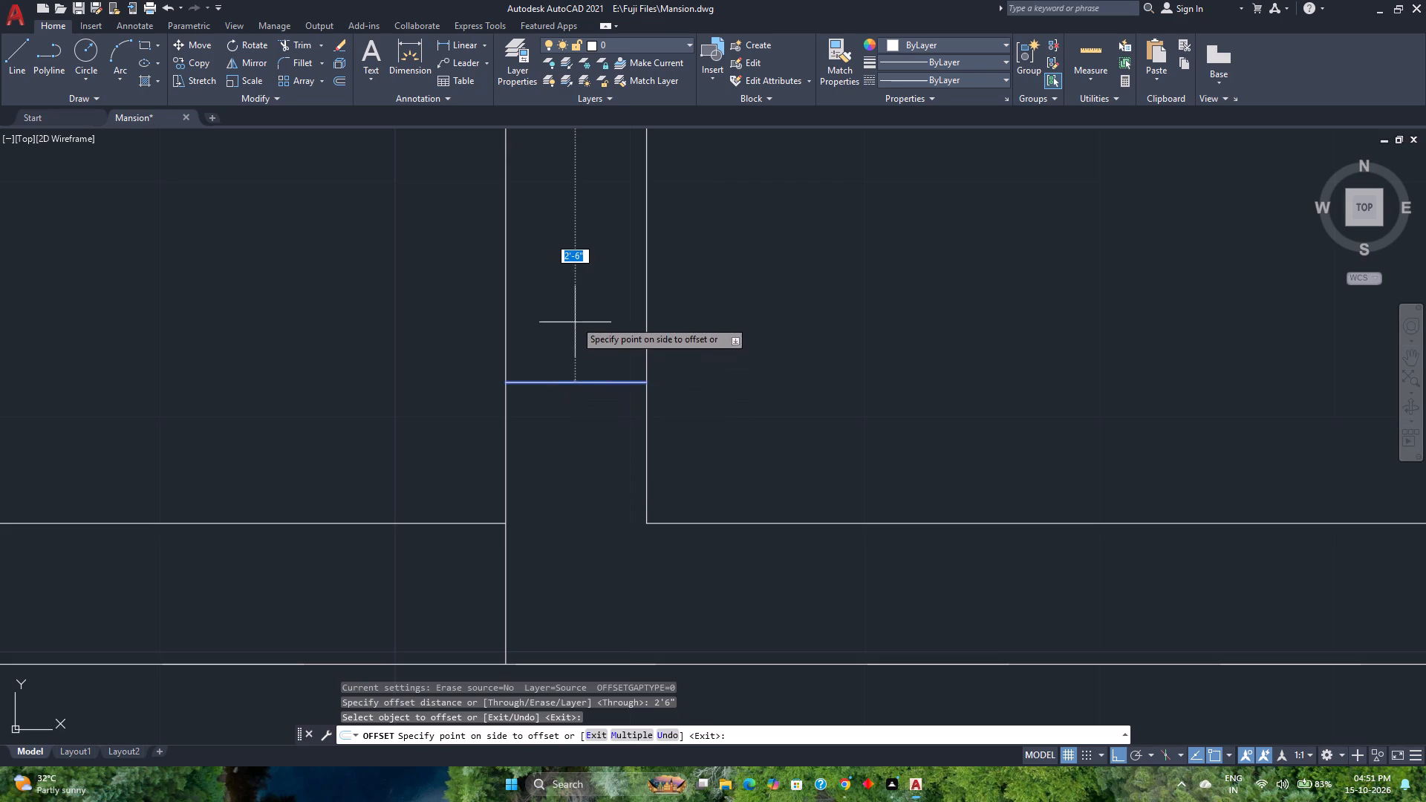
pyautogui.scroll(-3, 572, 290)
pyautogui.click(572, 290)
pyautogui.moveTo(572, 289); pyautogui.dragTo(568, 493, button='middle')
pyautogui.middleClick(568, 493)
pyautogui.scroll(-2, 567, 493)
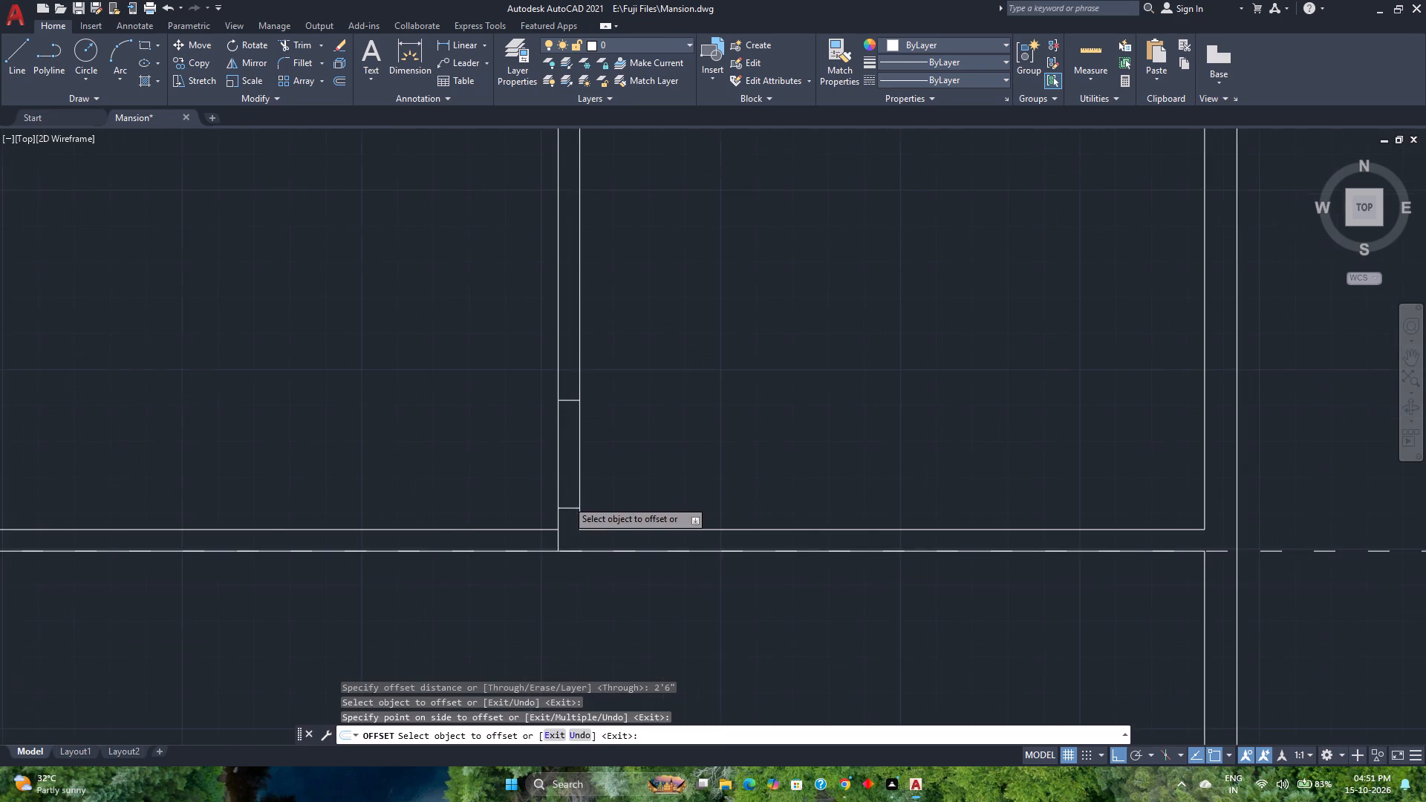
pyautogui.press('Escape')
# Trim both faces of the third plan's vertical partition between the two marks to open the doorway.
pyautogui.write('tr')
pyautogui.press('Return')
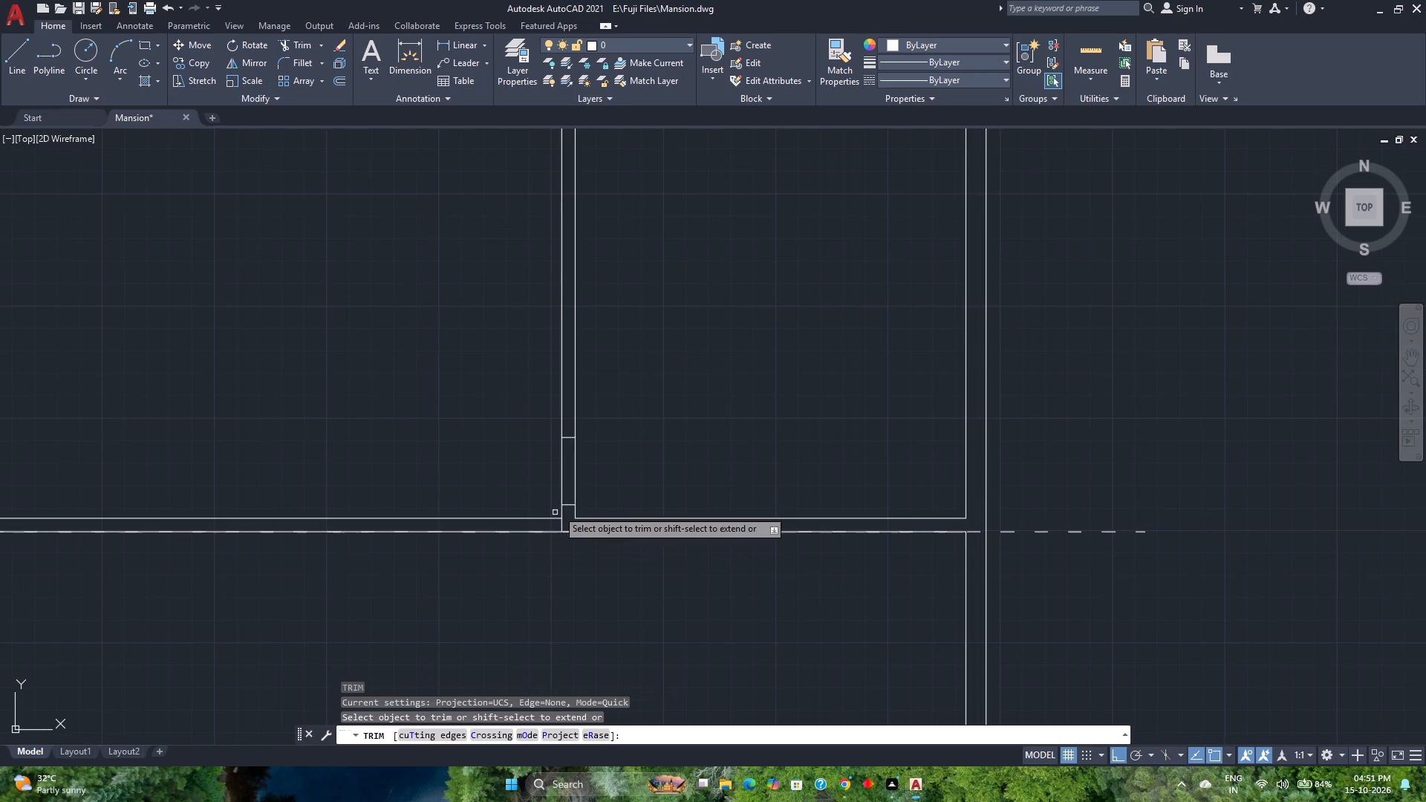
pyautogui.click(601, 477)
pyautogui.click(525, 479)
pyautogui.press('space')
# Save the drawing.
pyautogui.scroll(-2, 543, 520)
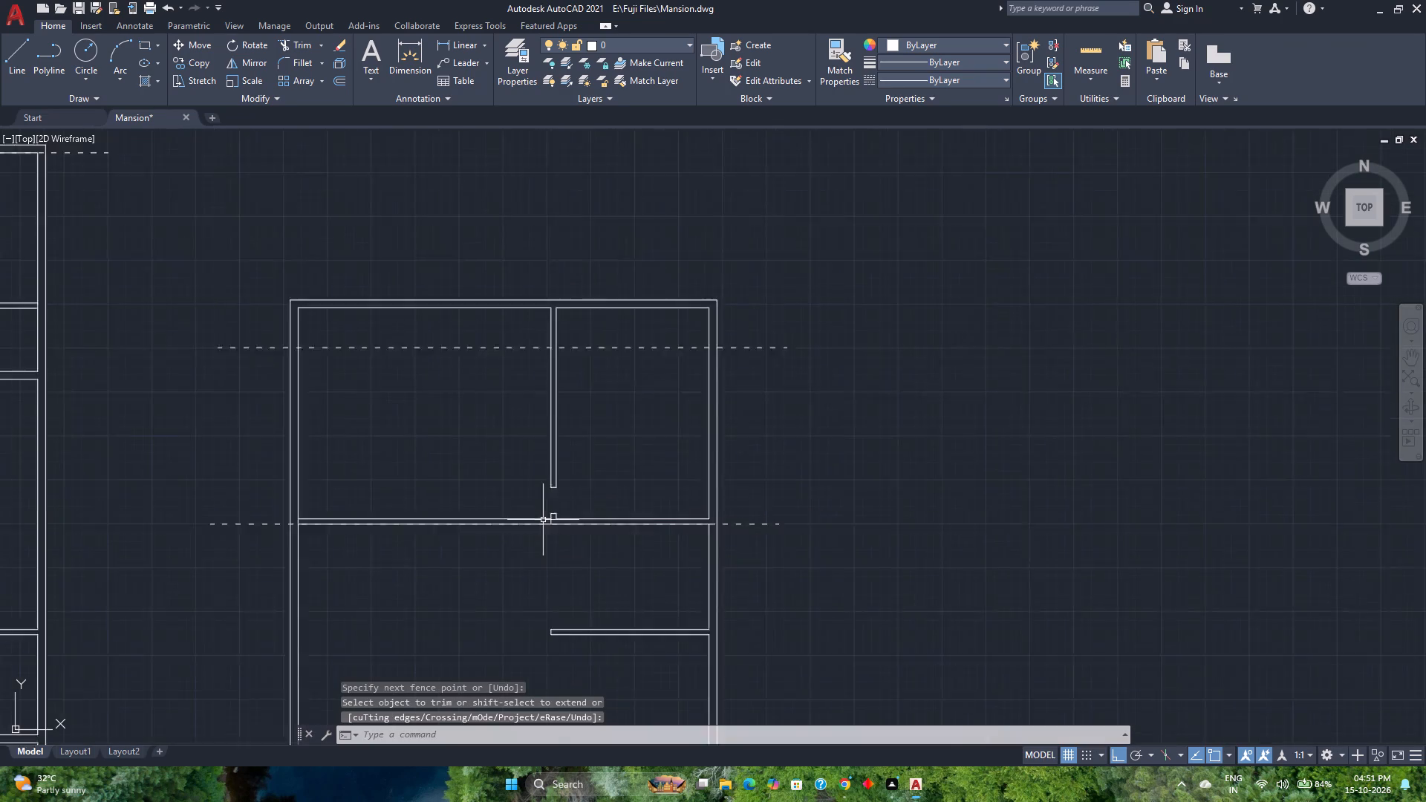
pyautogui.scroll(-1, 543, 520)
pyautogui.moveTo(561, 561); pyautogui.dragTo(584, 474, button='middle')
pyautogui.middleClick(584, 474)
pyautogui.scroll(-1, 587, 477)
pyautogui.moveTo(529, 508); pyautogui.dragTo(778, 453, button='middle')
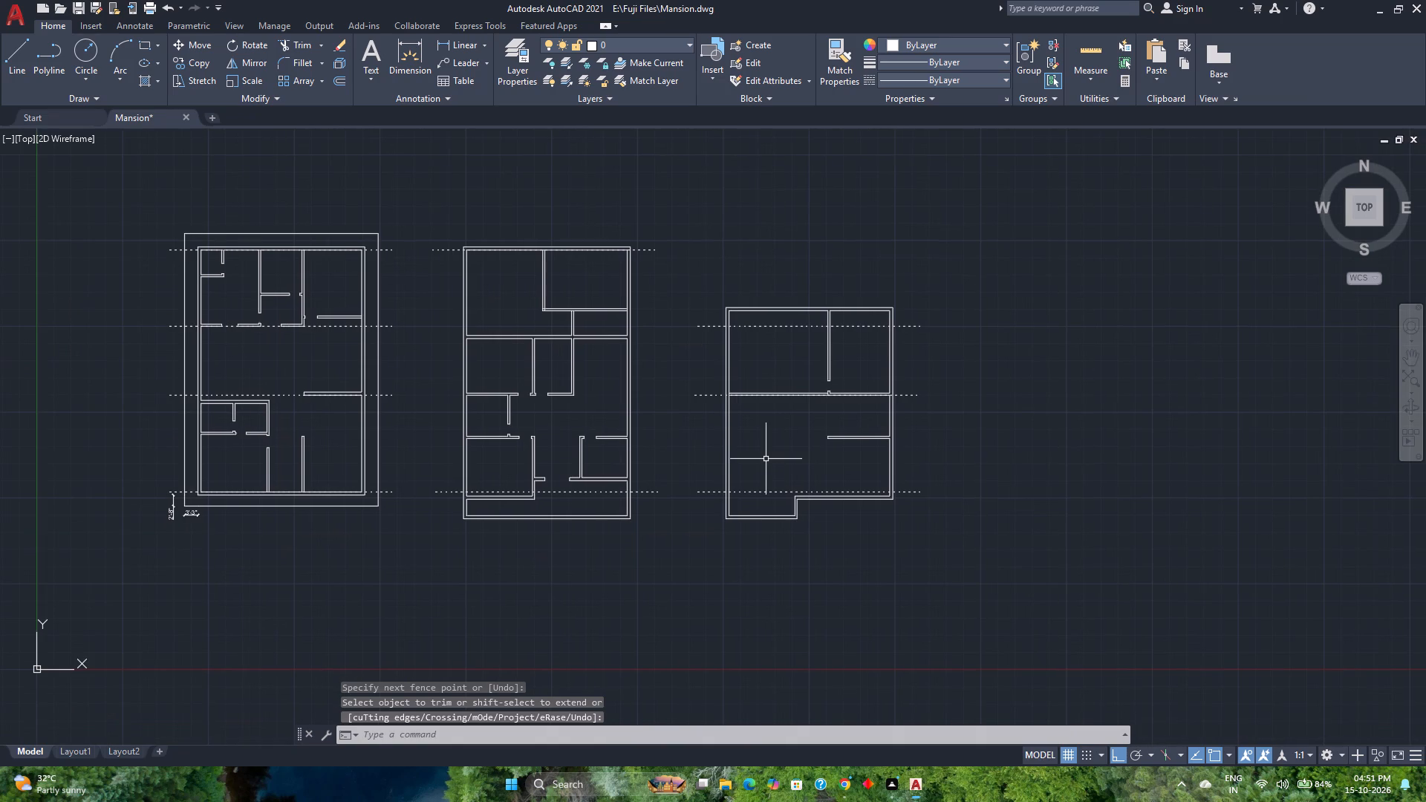
pyautogui.hotkey('ctrl', 's')
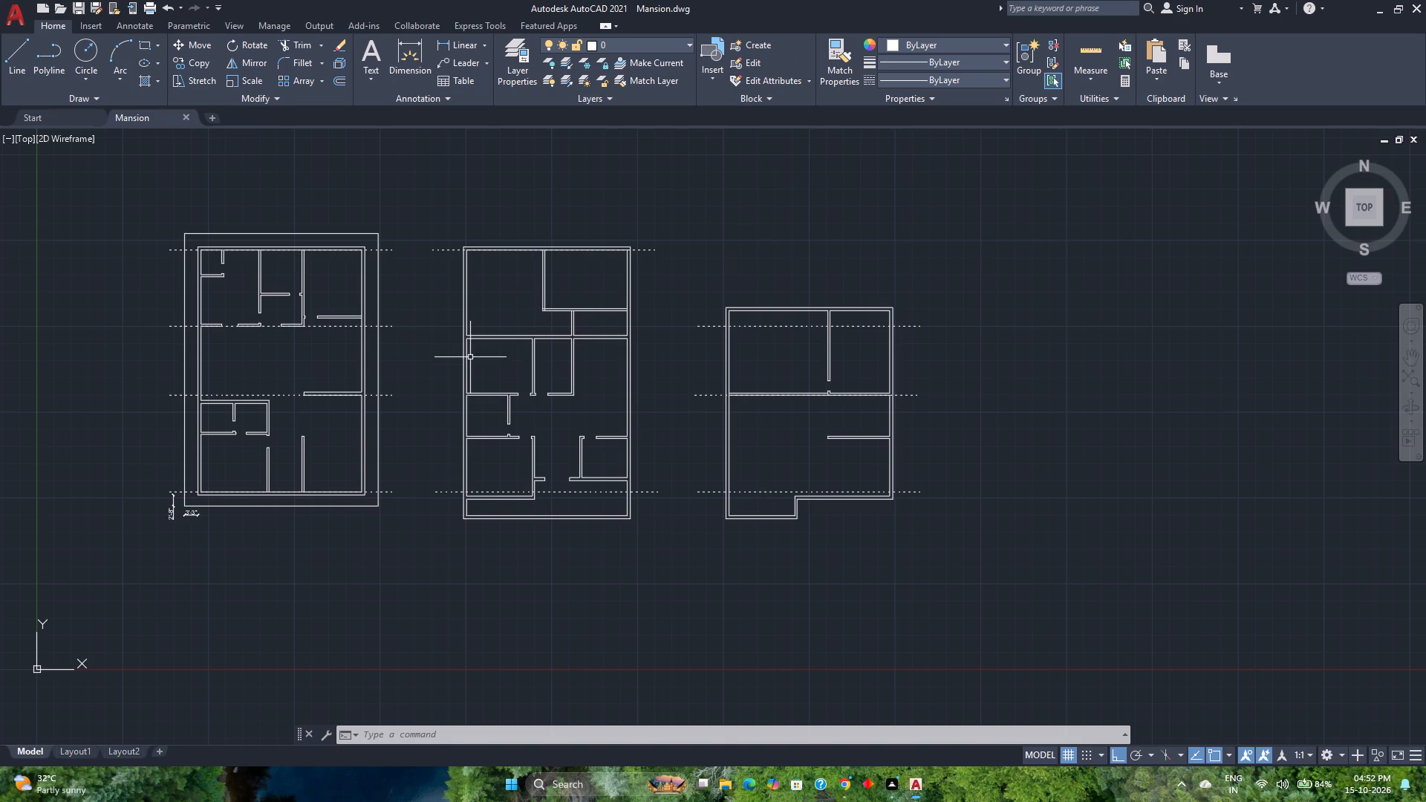
# Erase both faces of the short vertical partition below the middle plan's upper horizontal partition.
pyautogui.moveTo(424, 352); pyautogui.dragTo(552, 400, button='middle')
pyautogui.middleClick(552, 400)
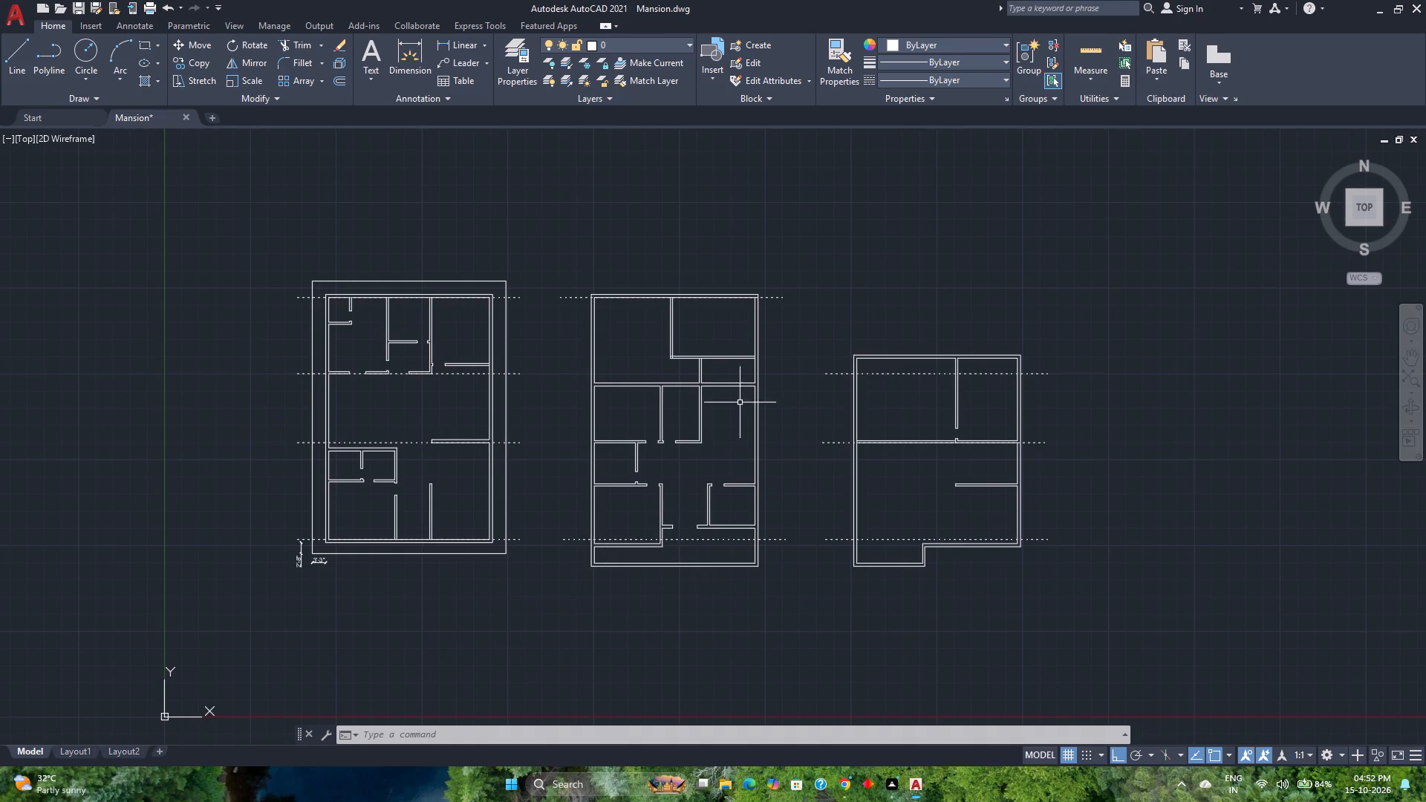
pyautogui.scroll(4, 710, 397)
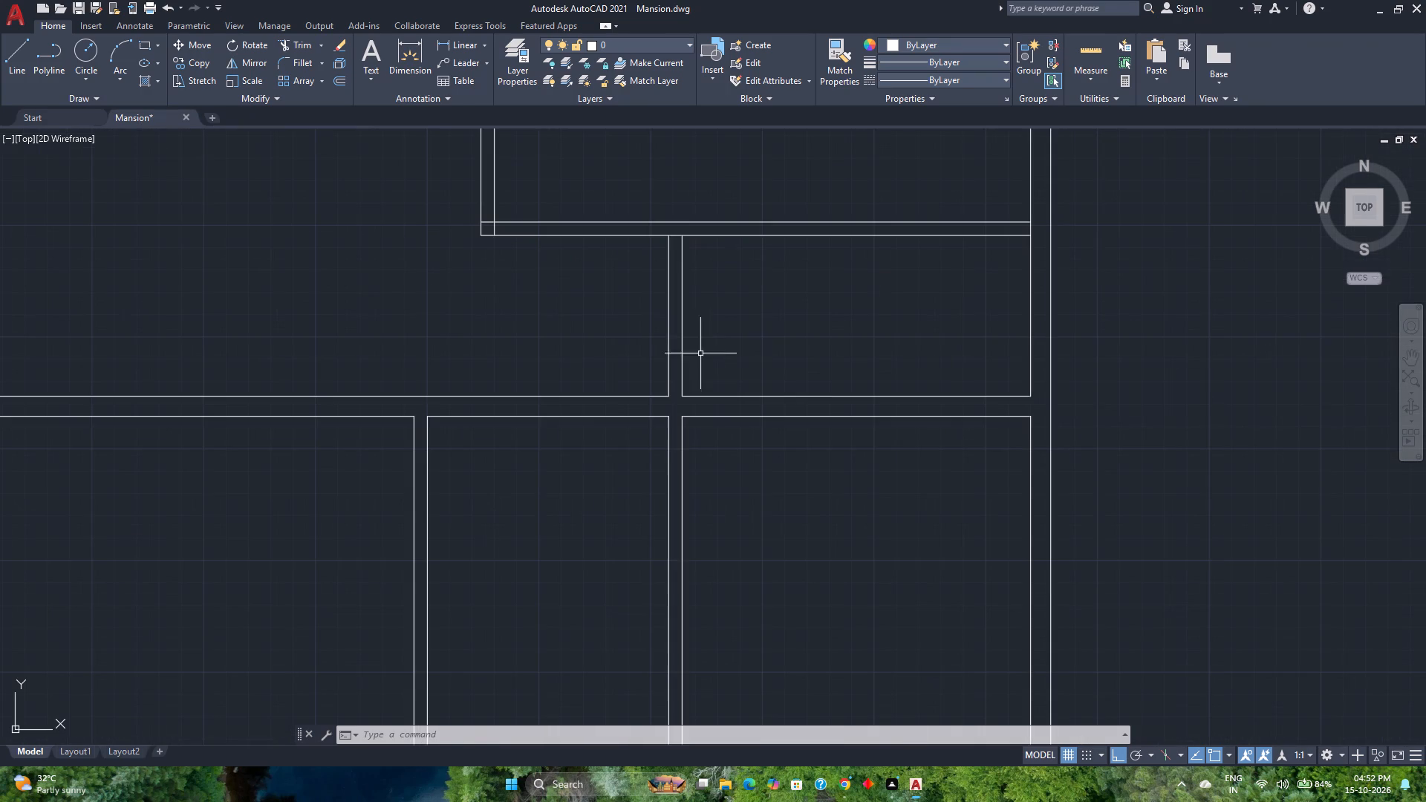
pyautogui.click(735, 364)
pyautogui.click(622, 333)
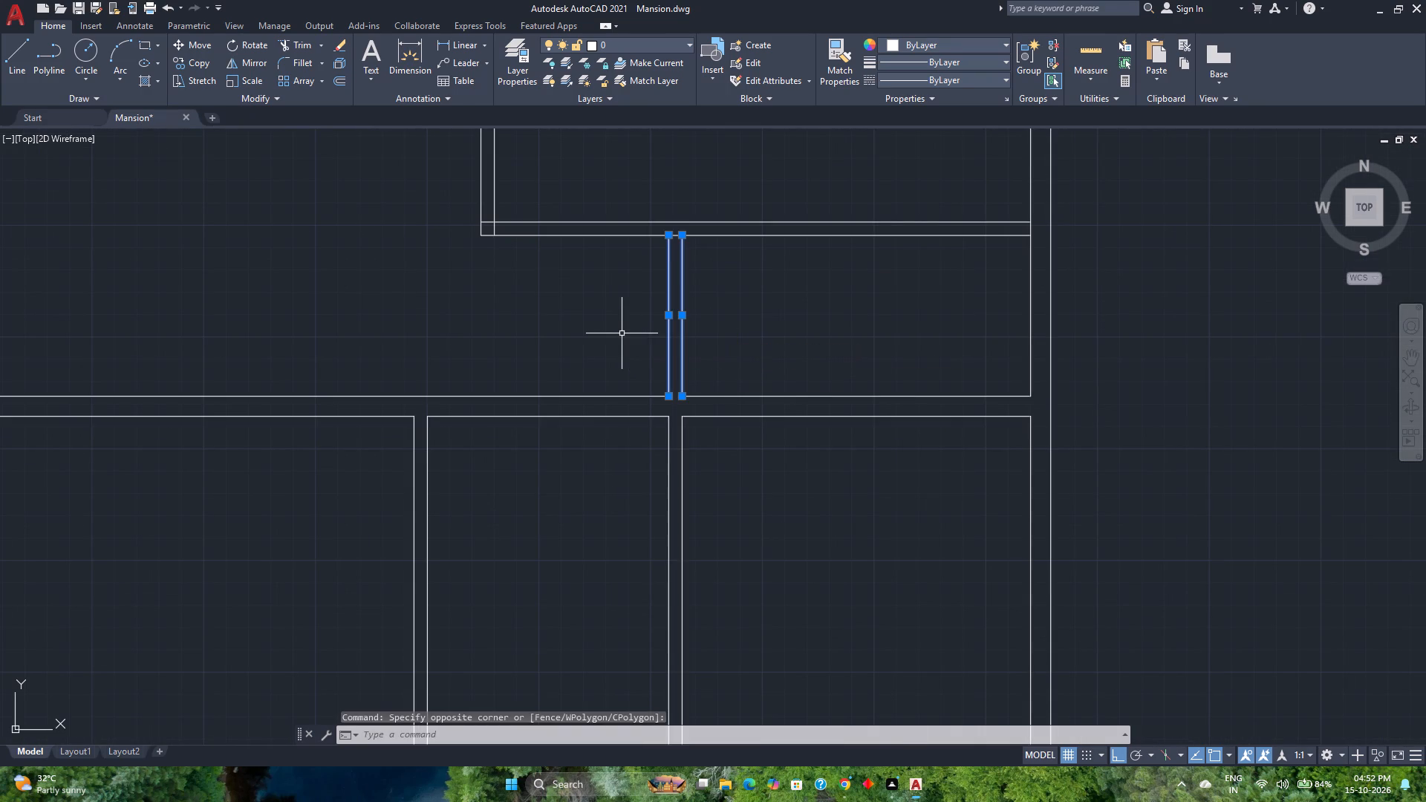
pyautogui.press('Delete')
# Join the two collinear segments of the cross wall's upper face where the erased partition met it.
pyautogui.click(689, 395)
pyautogui.click(636, 395)
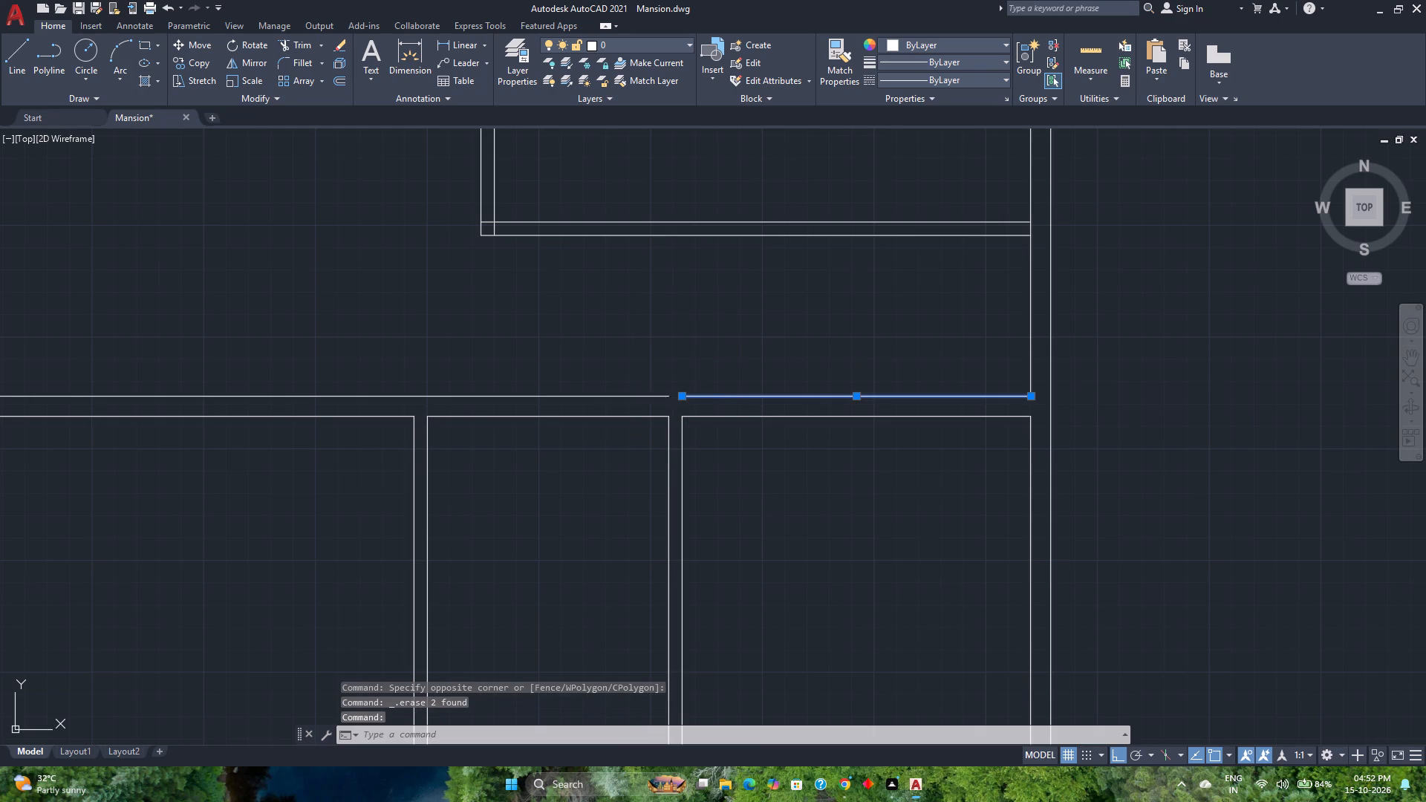
pyautogui.press('j')
pyautogui.press('Return')
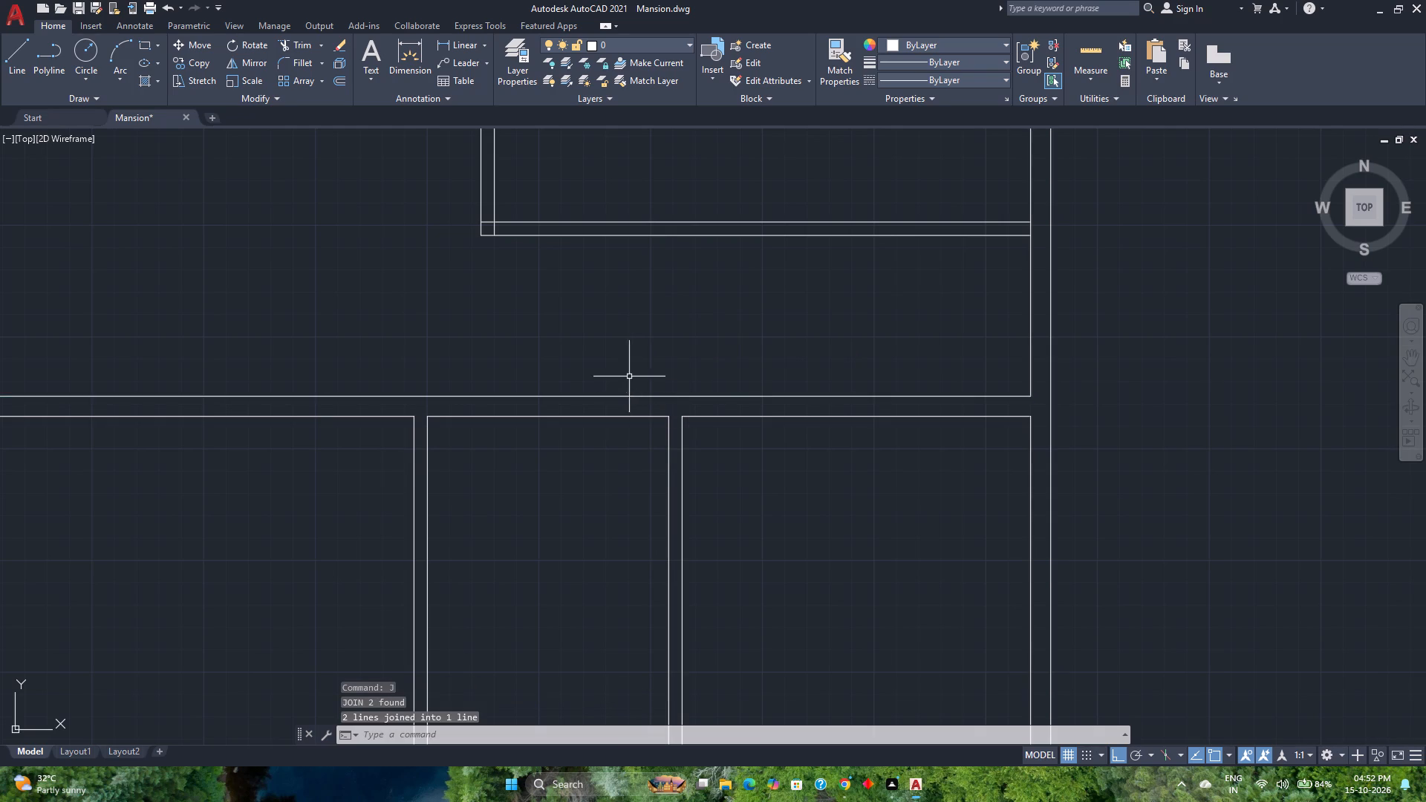
# Measure the inside dimensions of the middle plan's upper corner room.
pyautogui.scroll(-1, 629, 358)
pyautogui.moveTo(629, 357); pyautogui.dragTo(584, 526, button='middle')
pyautogui.click(1080, 53)
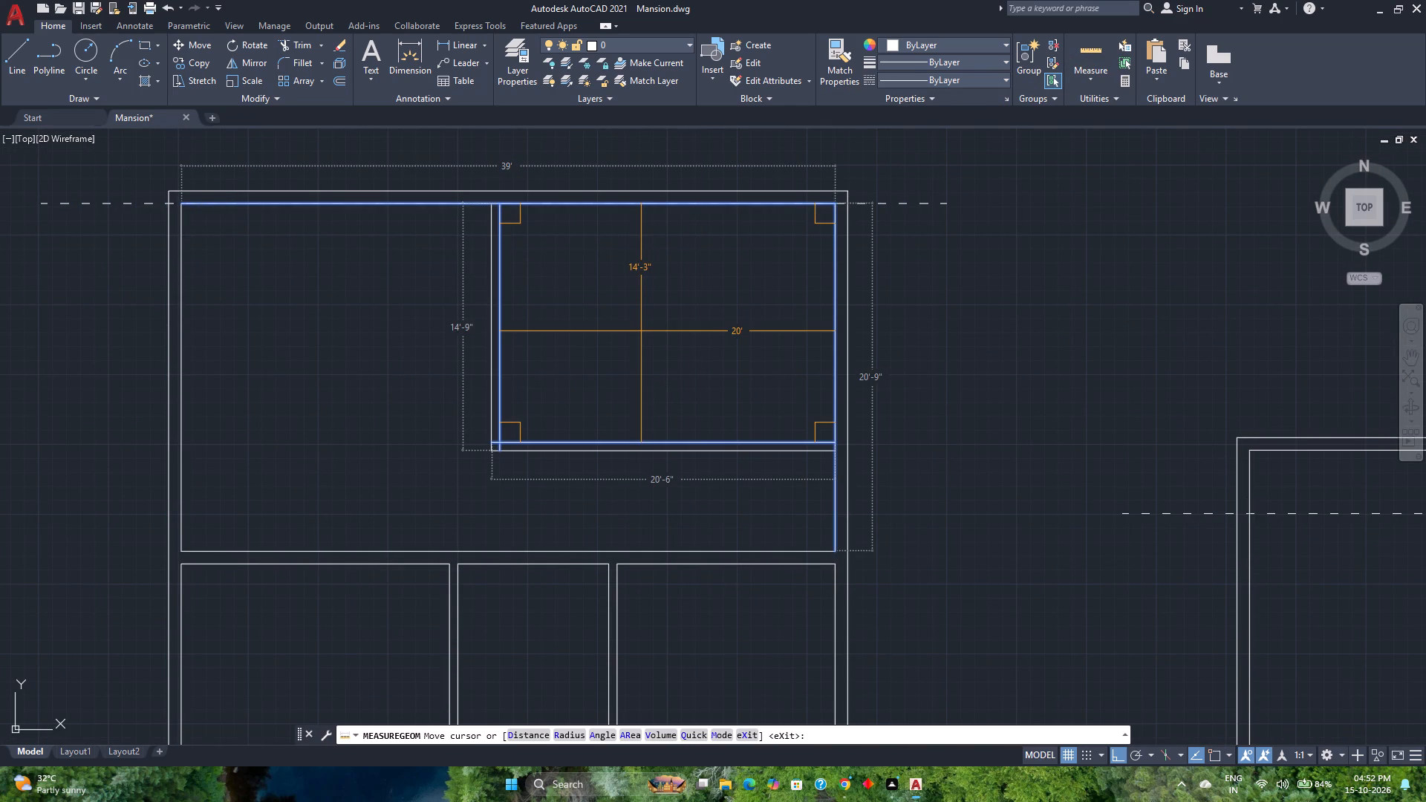
pyautogui.scroll(-2, 641, 331)
pyautogui.press('Escape')
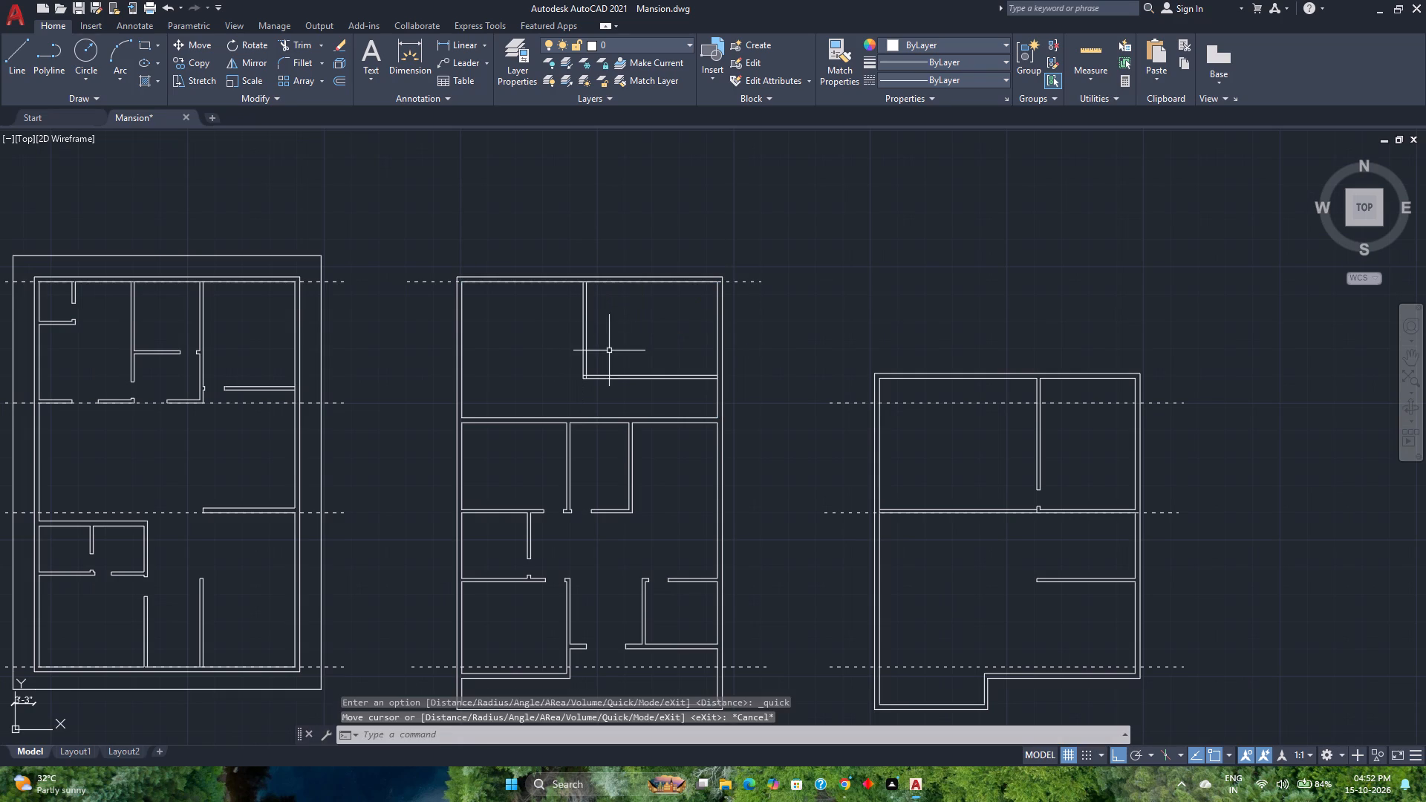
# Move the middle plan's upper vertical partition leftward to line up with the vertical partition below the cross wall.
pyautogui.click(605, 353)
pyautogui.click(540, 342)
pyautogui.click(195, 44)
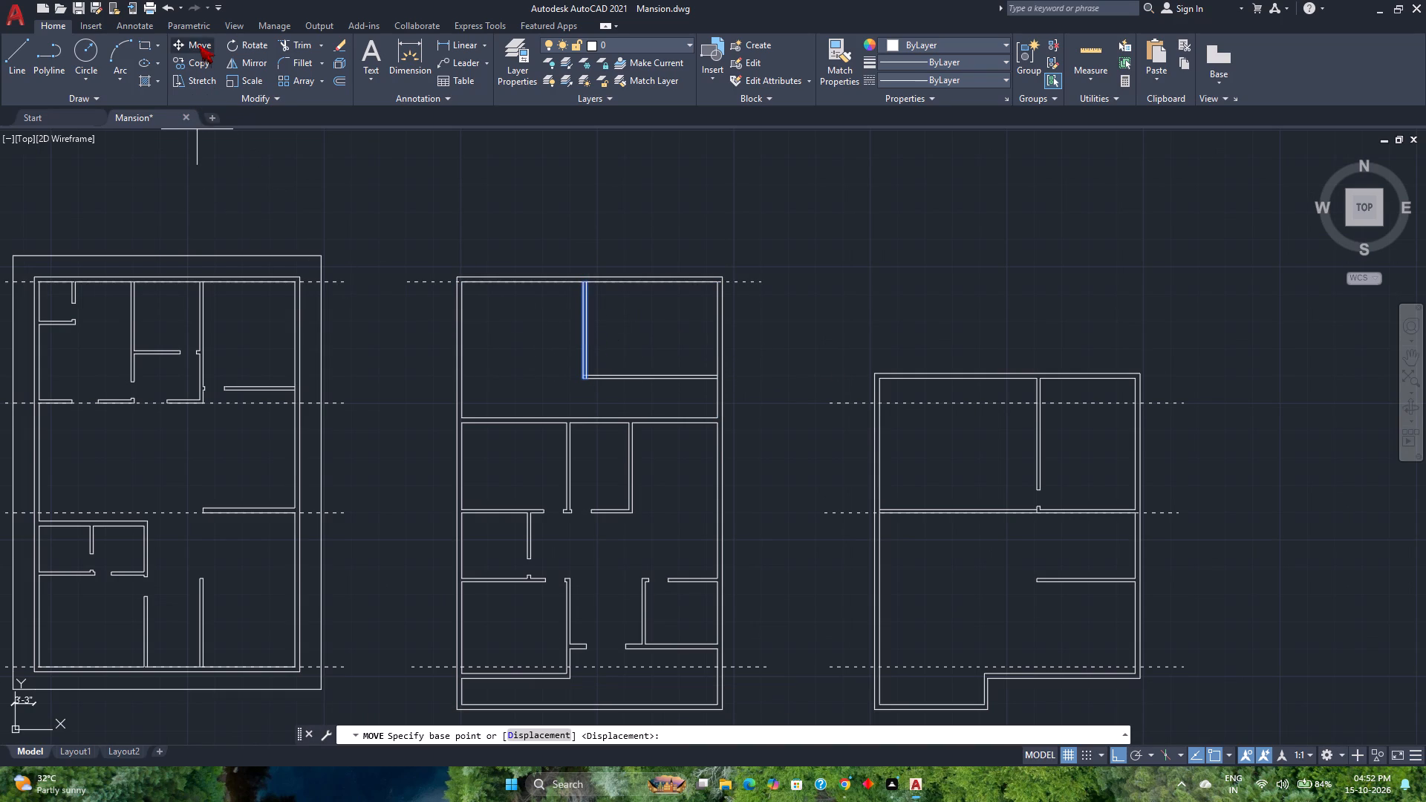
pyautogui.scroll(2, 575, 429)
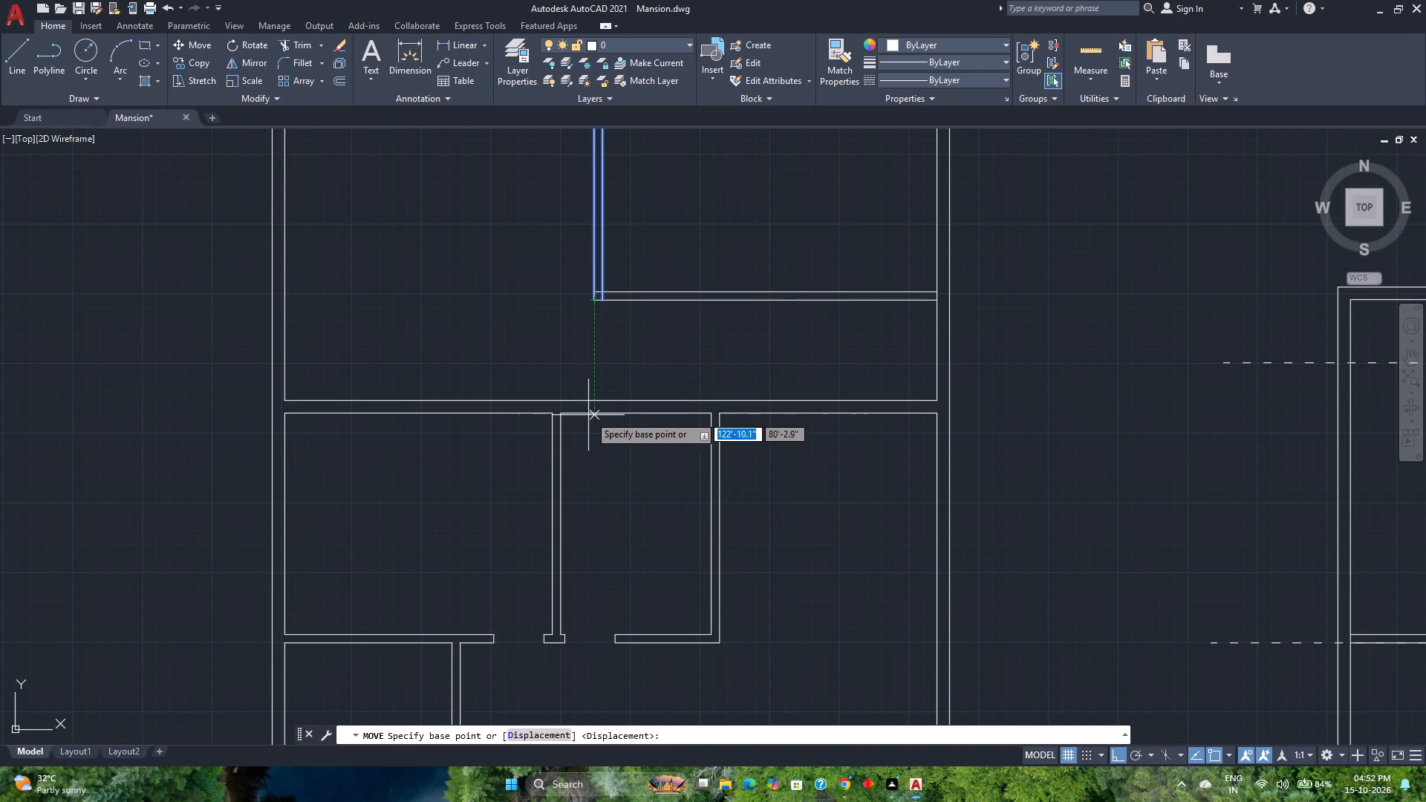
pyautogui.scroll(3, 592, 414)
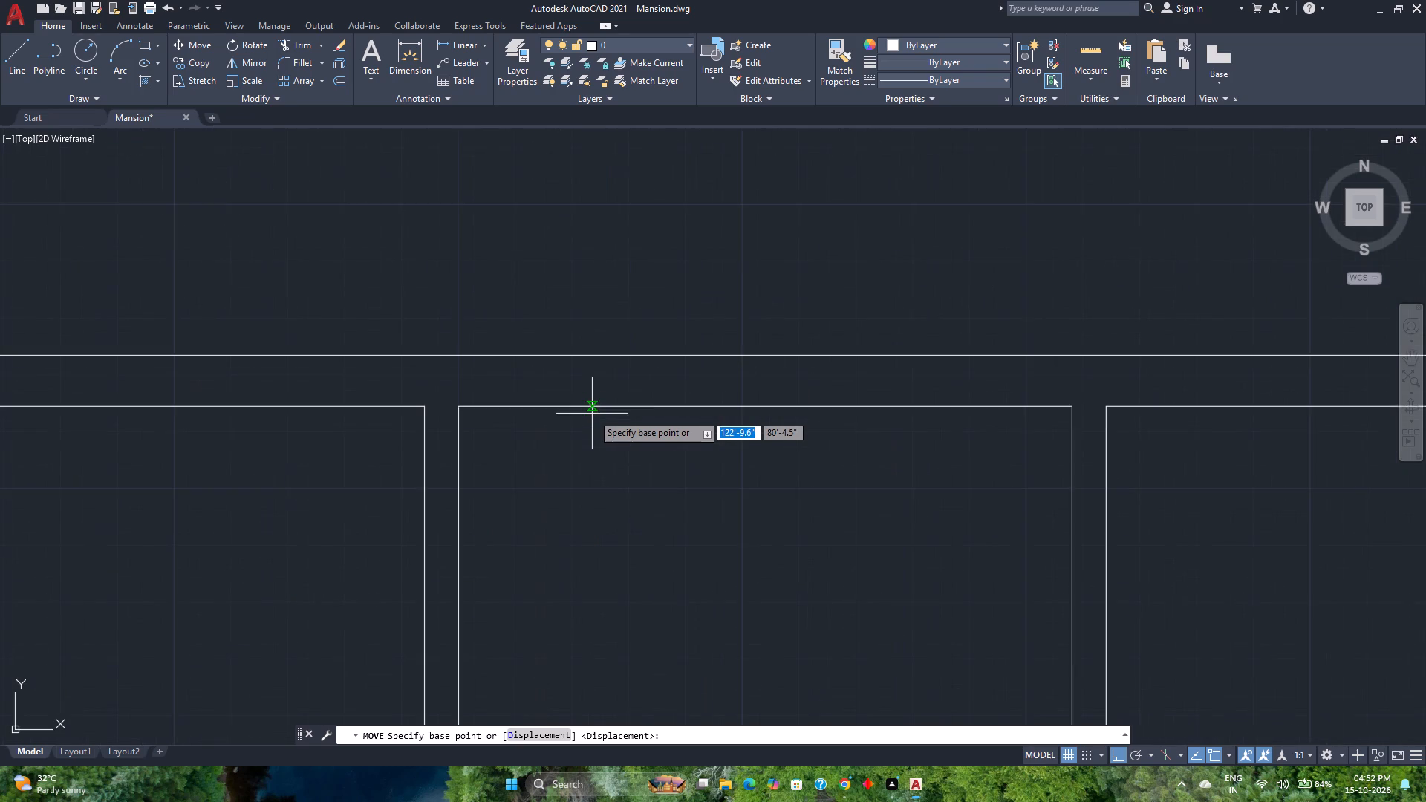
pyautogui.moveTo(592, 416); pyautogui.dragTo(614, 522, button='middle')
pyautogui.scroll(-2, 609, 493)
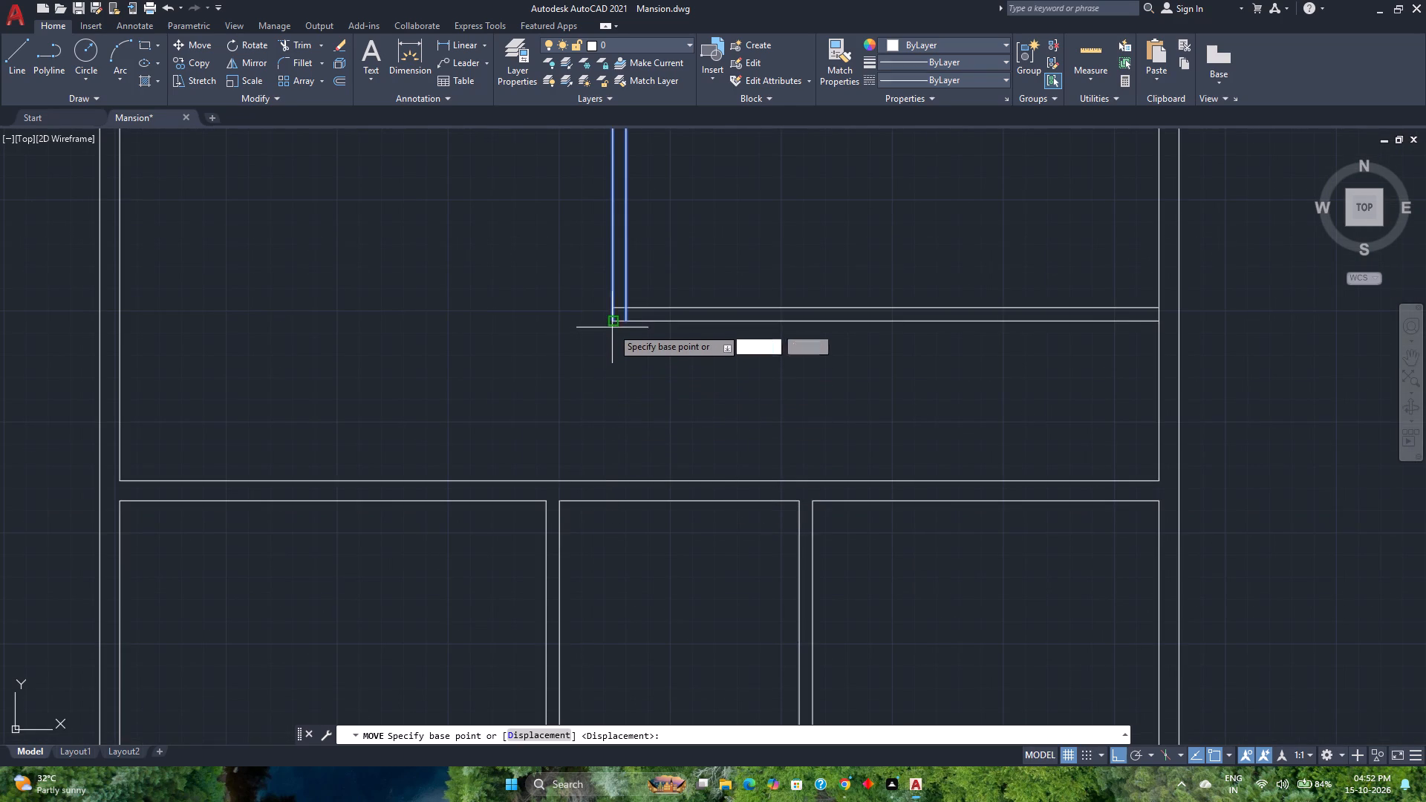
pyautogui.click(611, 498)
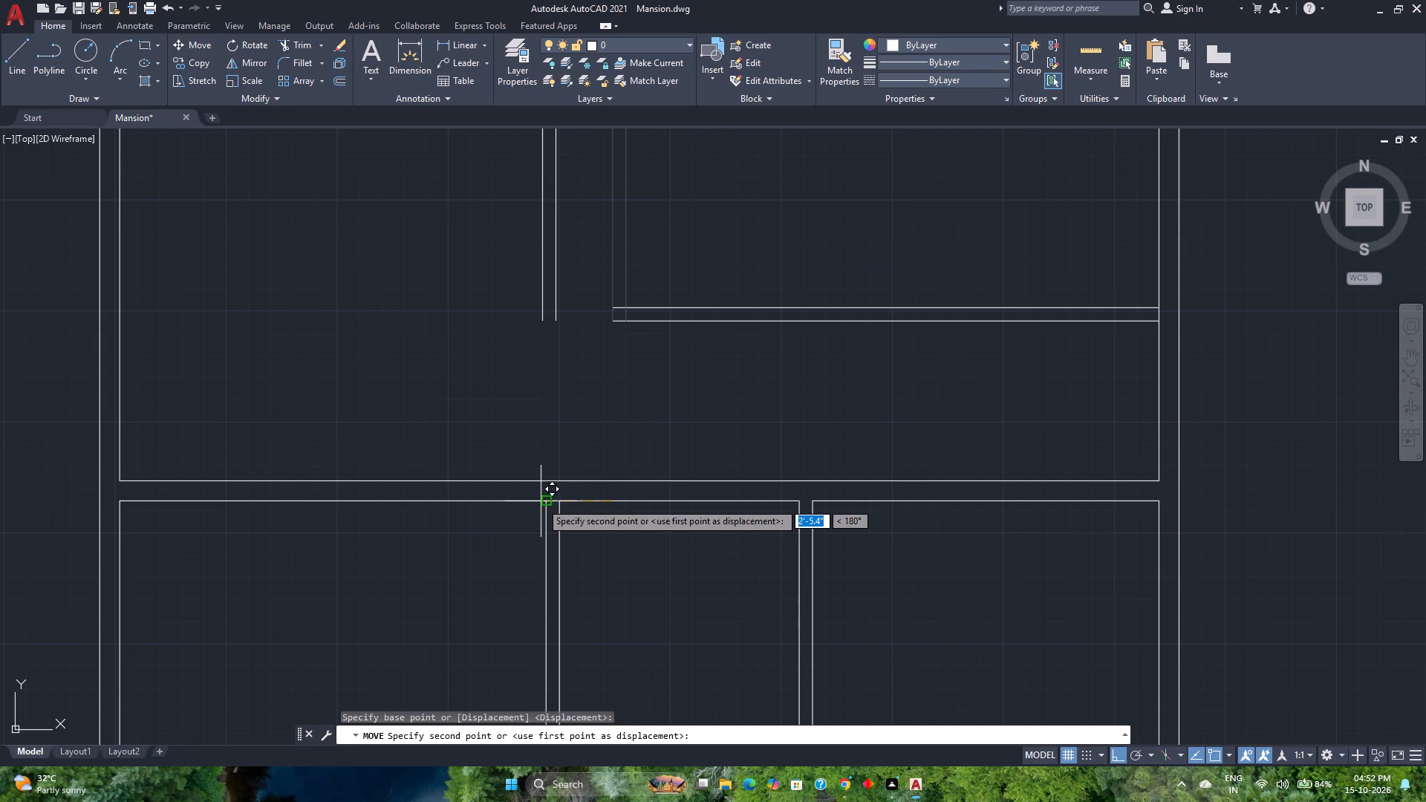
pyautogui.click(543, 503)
# Erase both faces of the middle plan's upper vertical partition.
pyautogui.scroll(-1, 580, 405)
pyautogui.moveTo(580, 405); pyautogui.dragTo(585, 417, button='middle')
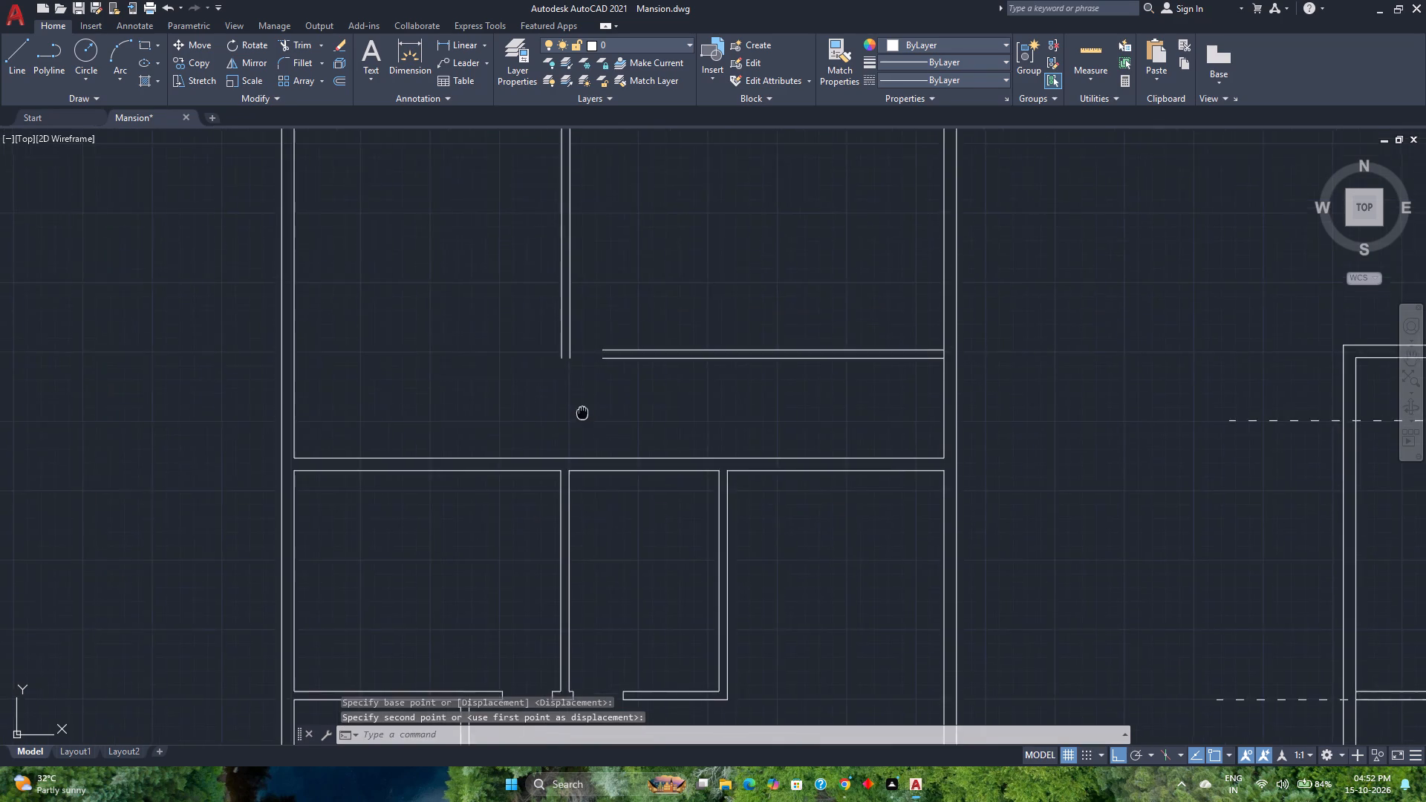
pyautogui.moveTo(585, 417); pyautogui.dragTo(623, 472, button='middle')
pyautogui.scroll(-3, 712, 487)
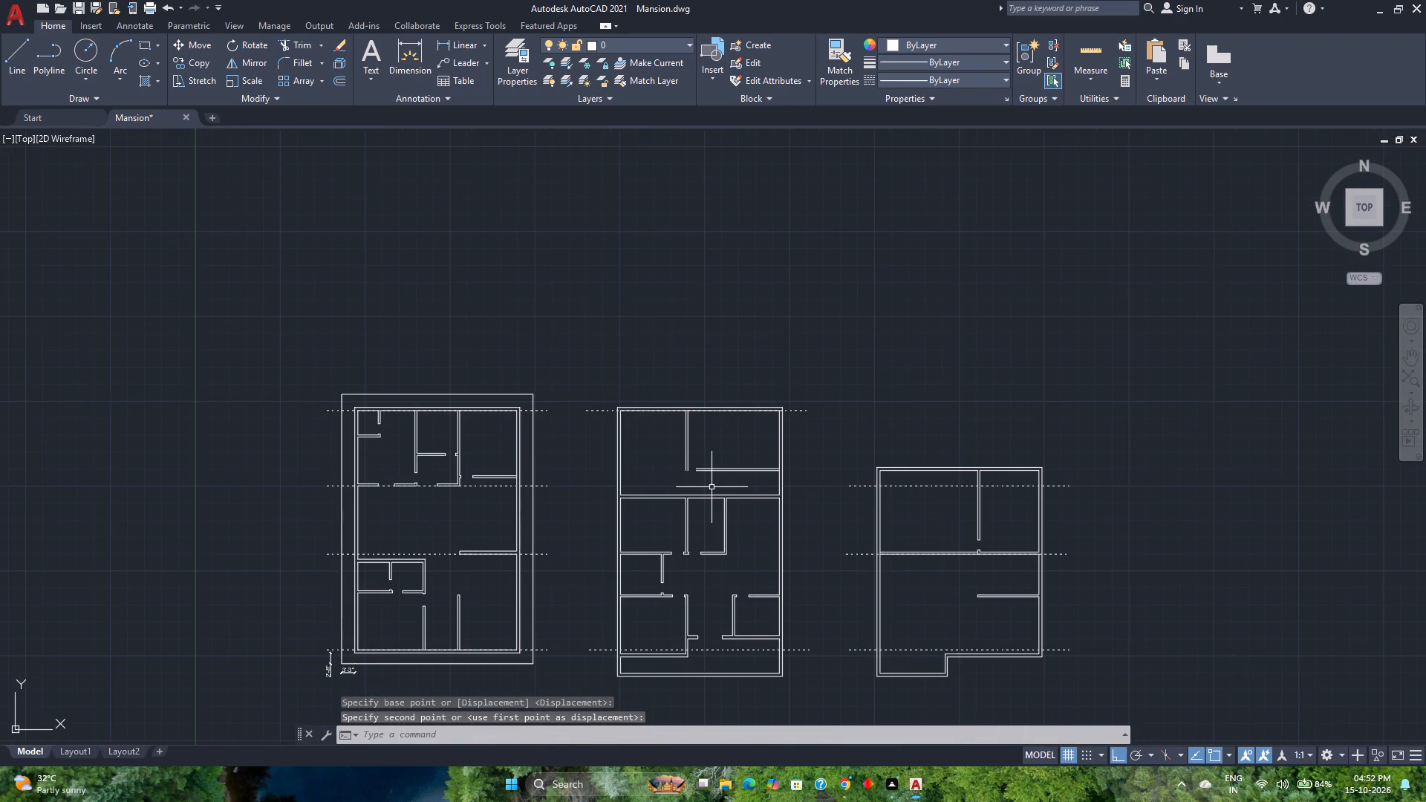
pyautogui.scroll(3, 712, 487)
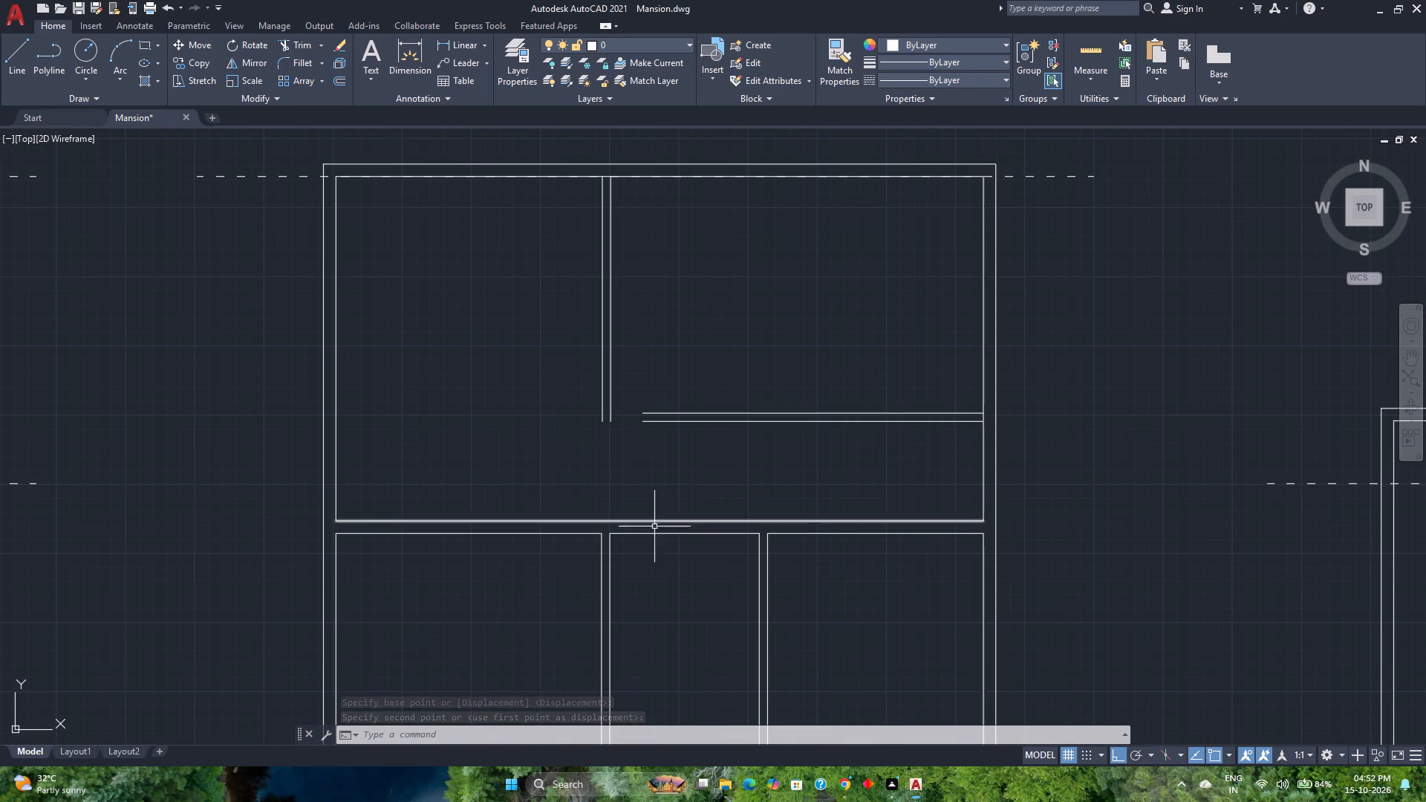
pyautogui.click(659, 374)
pyautogui.click(556, 330)
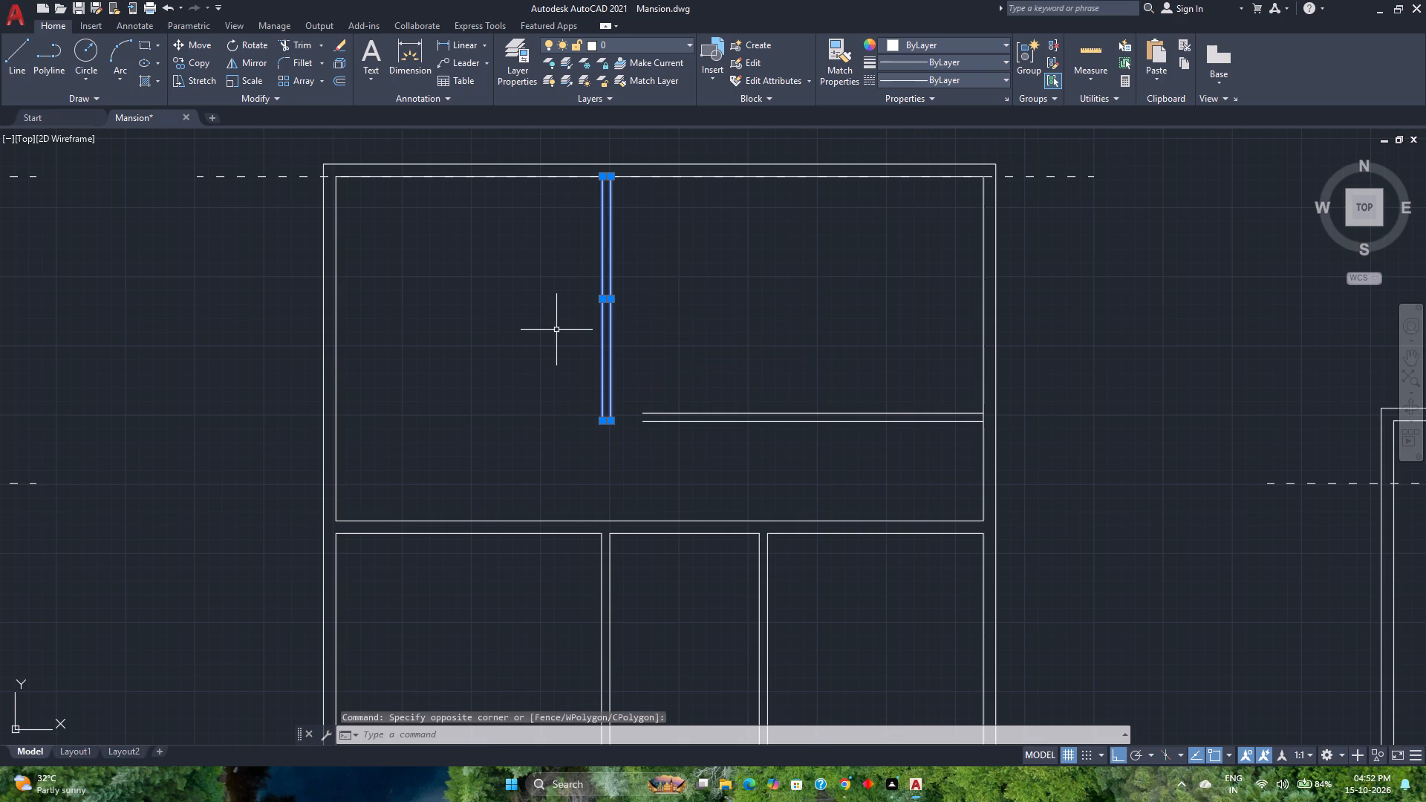
pyautogui.press('Delete')
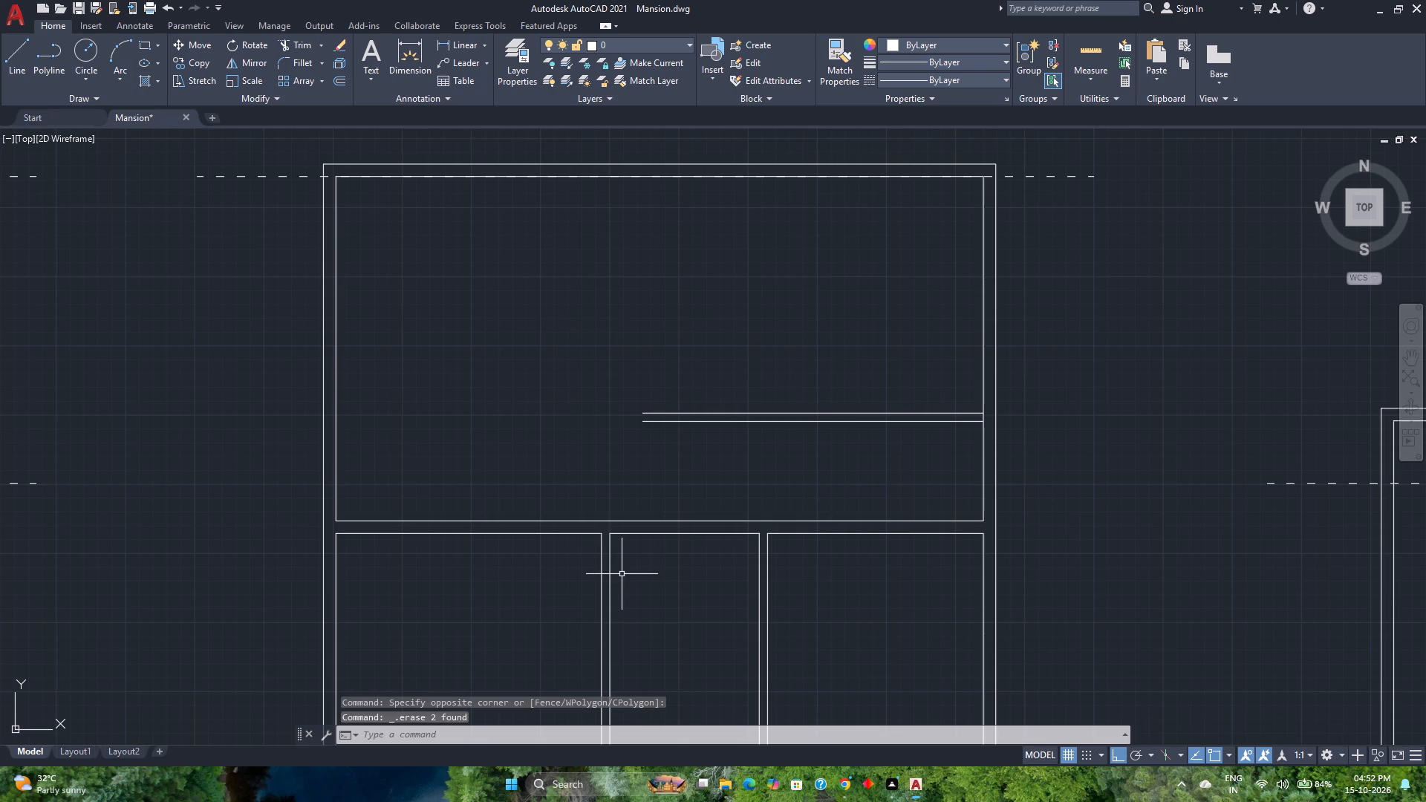
# Extend both faces of the vertical partition below the cross wall up to the top wall's inner face.
pyautogui.press('e')
pyautogui.press('x')
pyautogui.press('Return')
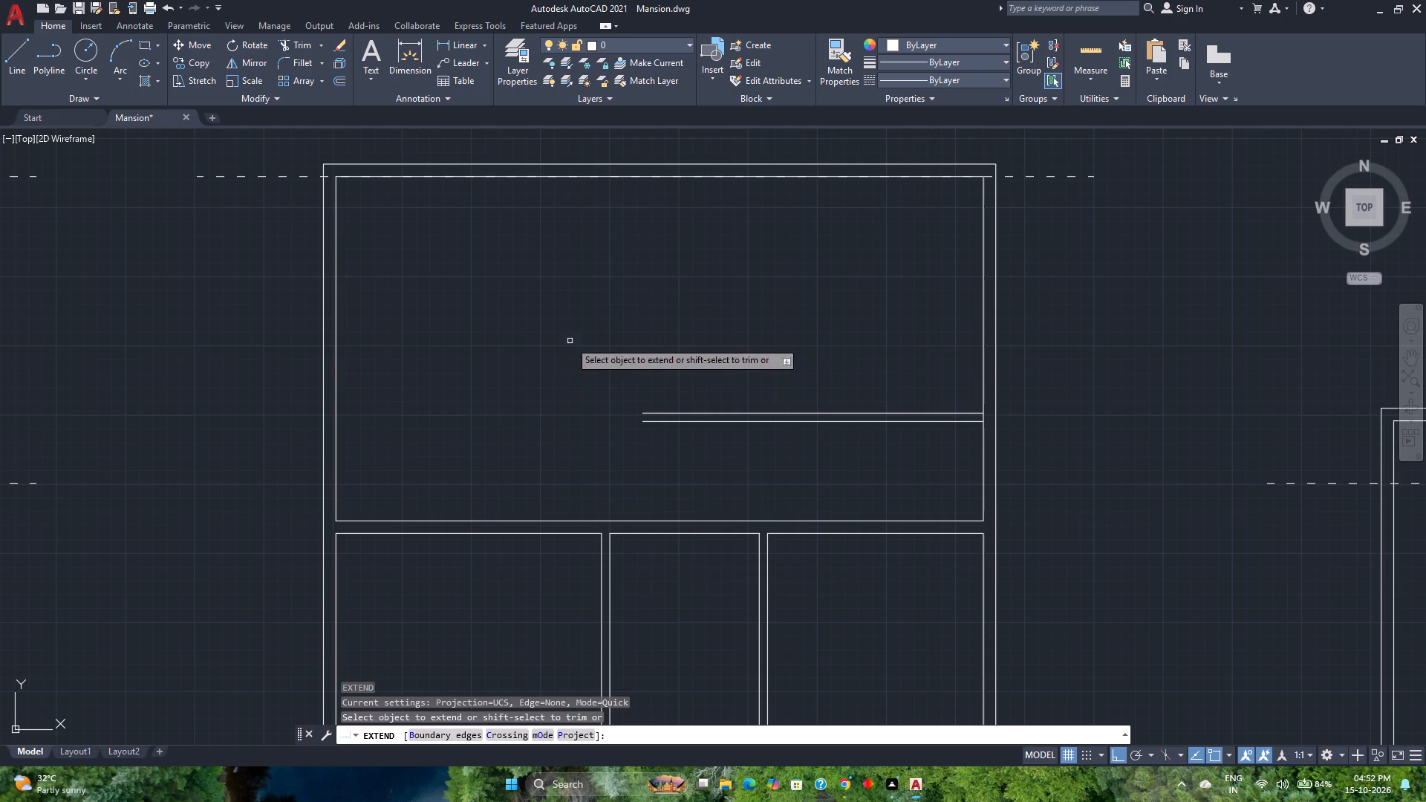
pyautogui.click(426, 732)
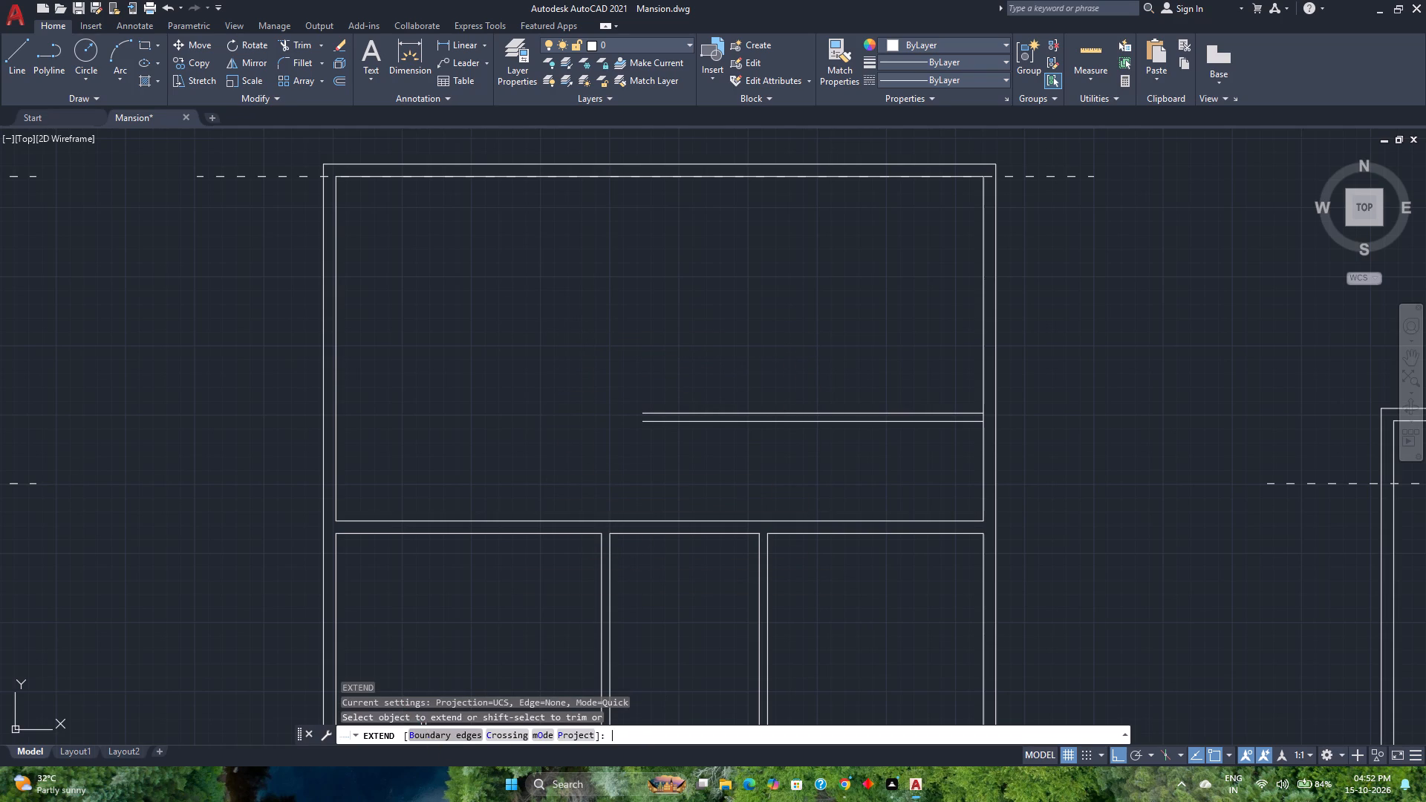
pyautogui.click(417, 175)
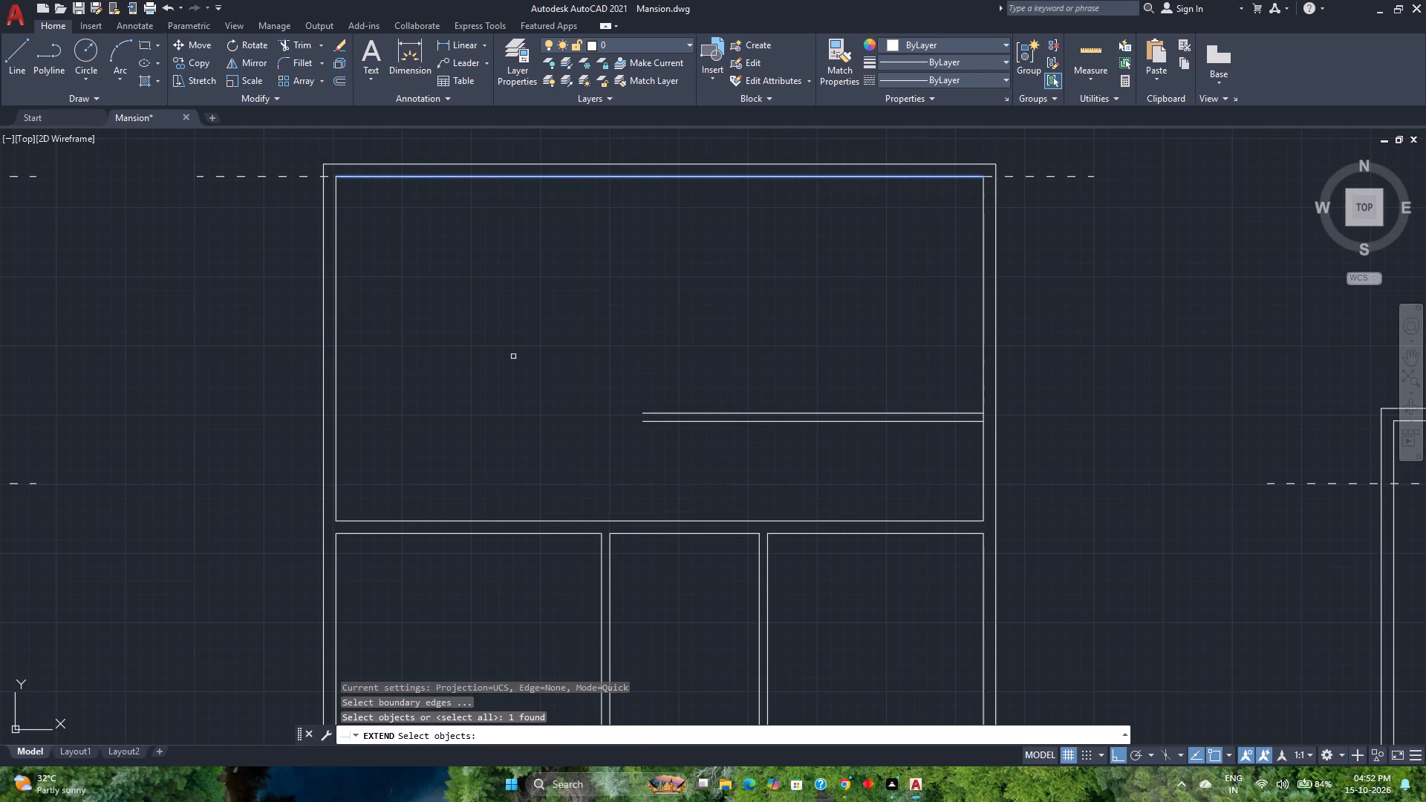
pyautogui.press('space')
pyautogui.click(662, 597)
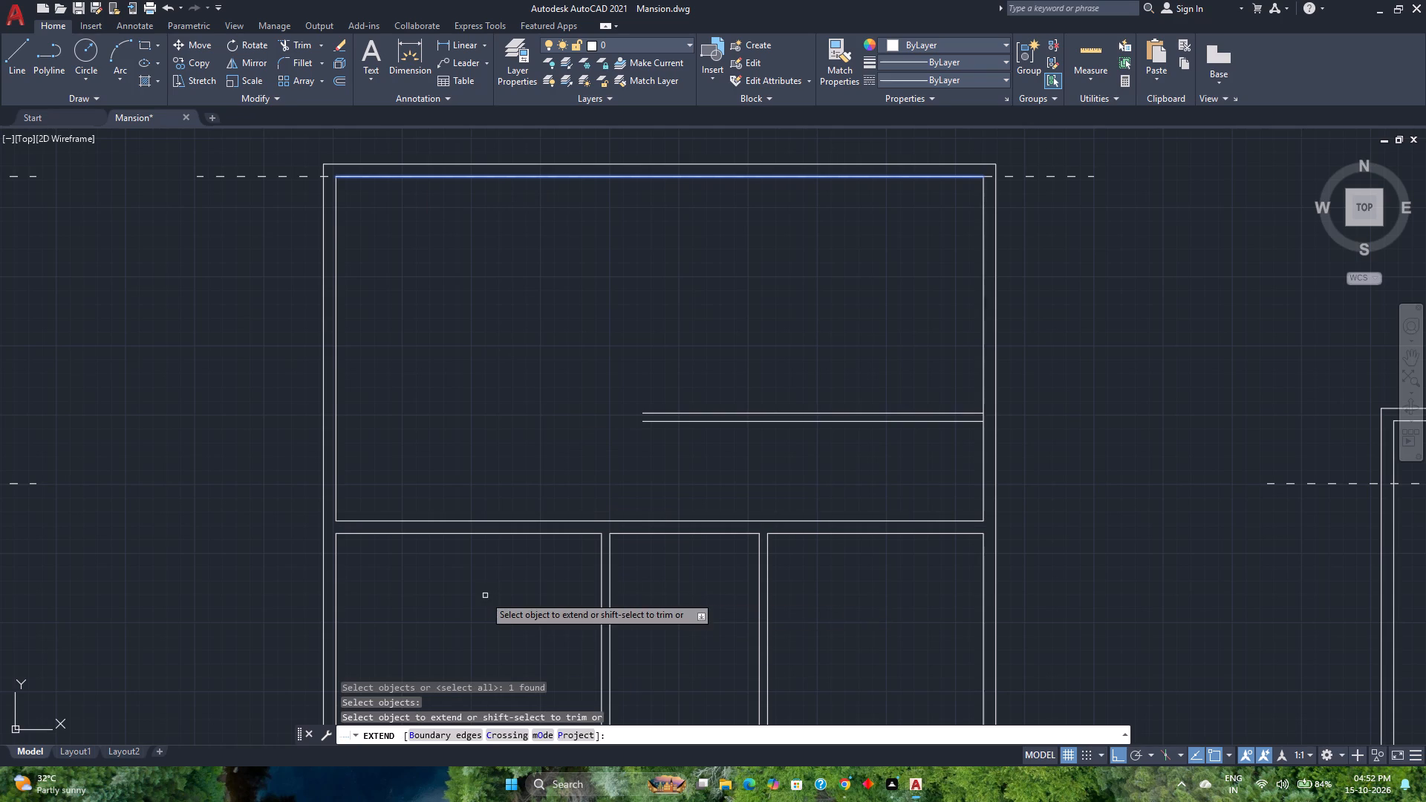
pyautogui.click(619, 586)
pyautogui.click(558, 583)
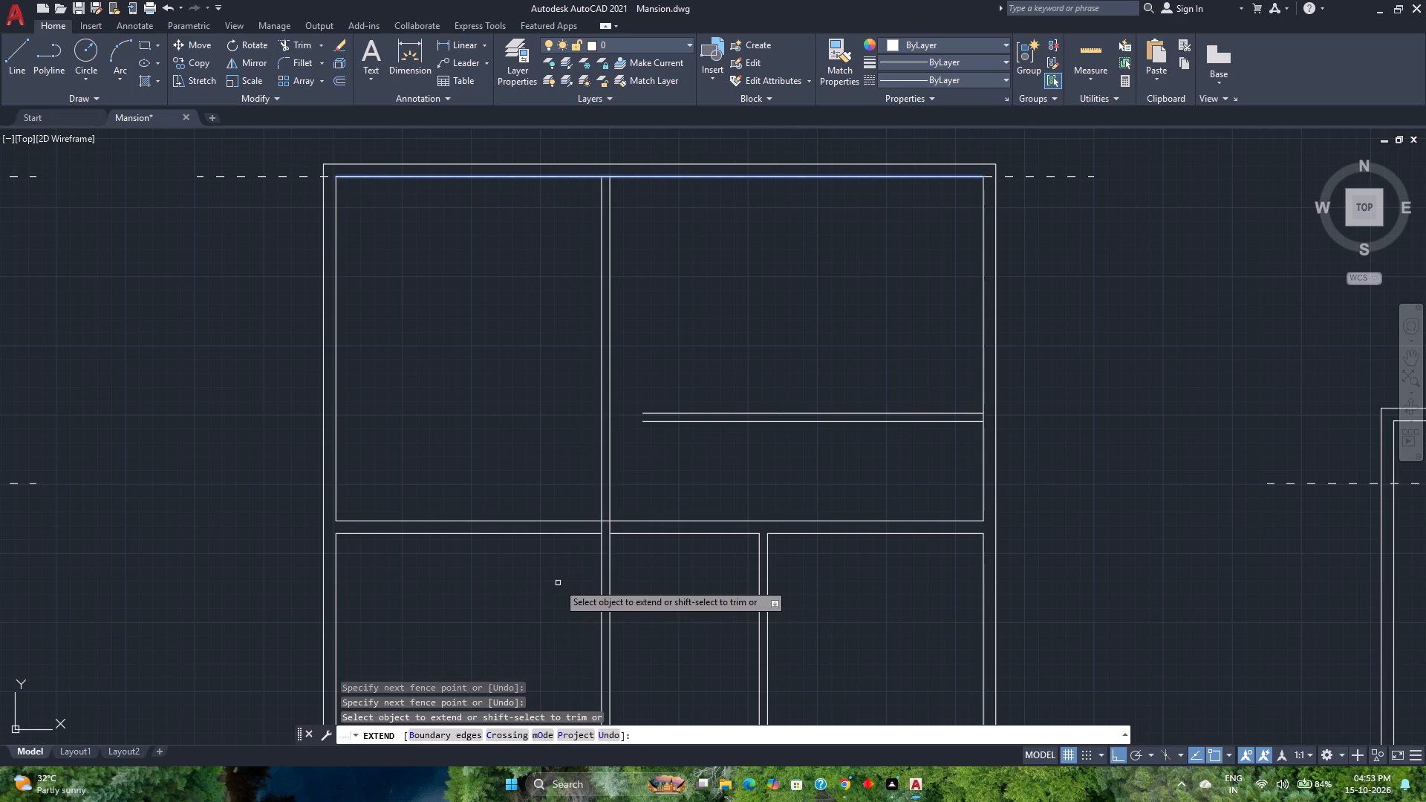
pyautogui.press('Escape')
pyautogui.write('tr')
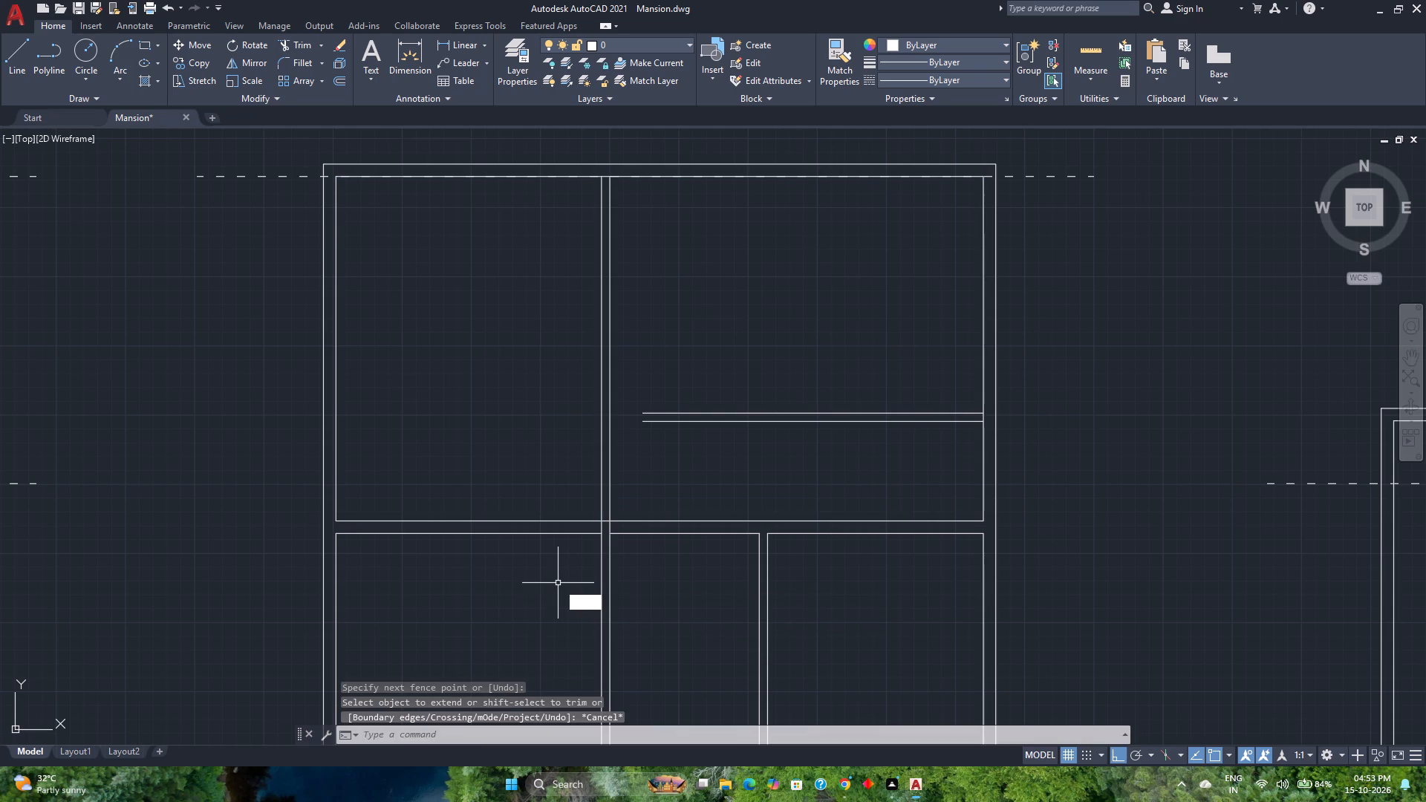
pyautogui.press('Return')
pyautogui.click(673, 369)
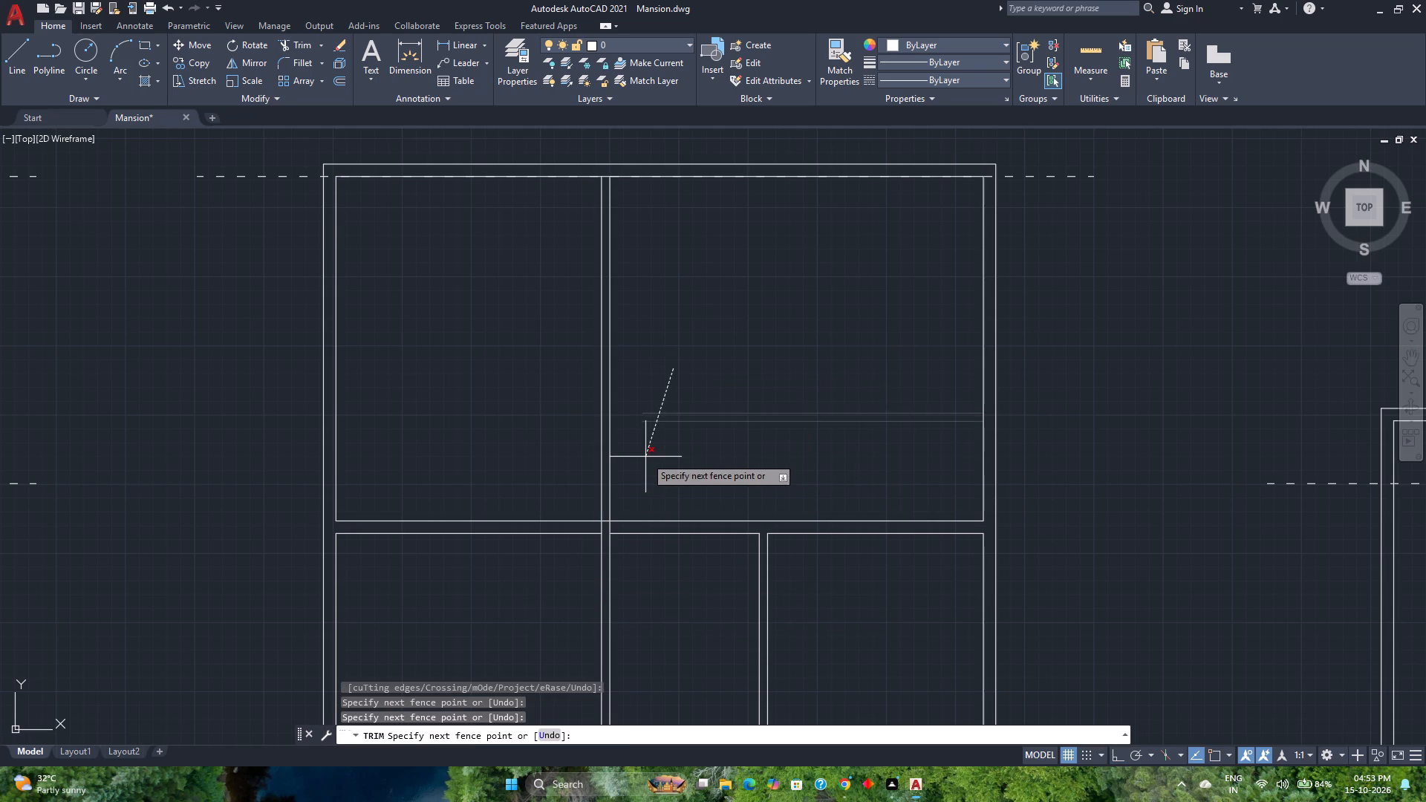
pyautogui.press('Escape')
# Extend the upper horizontal partition's faces to the new vertical partition, taking the lower face to its far face.
pyautogui.write('ex')
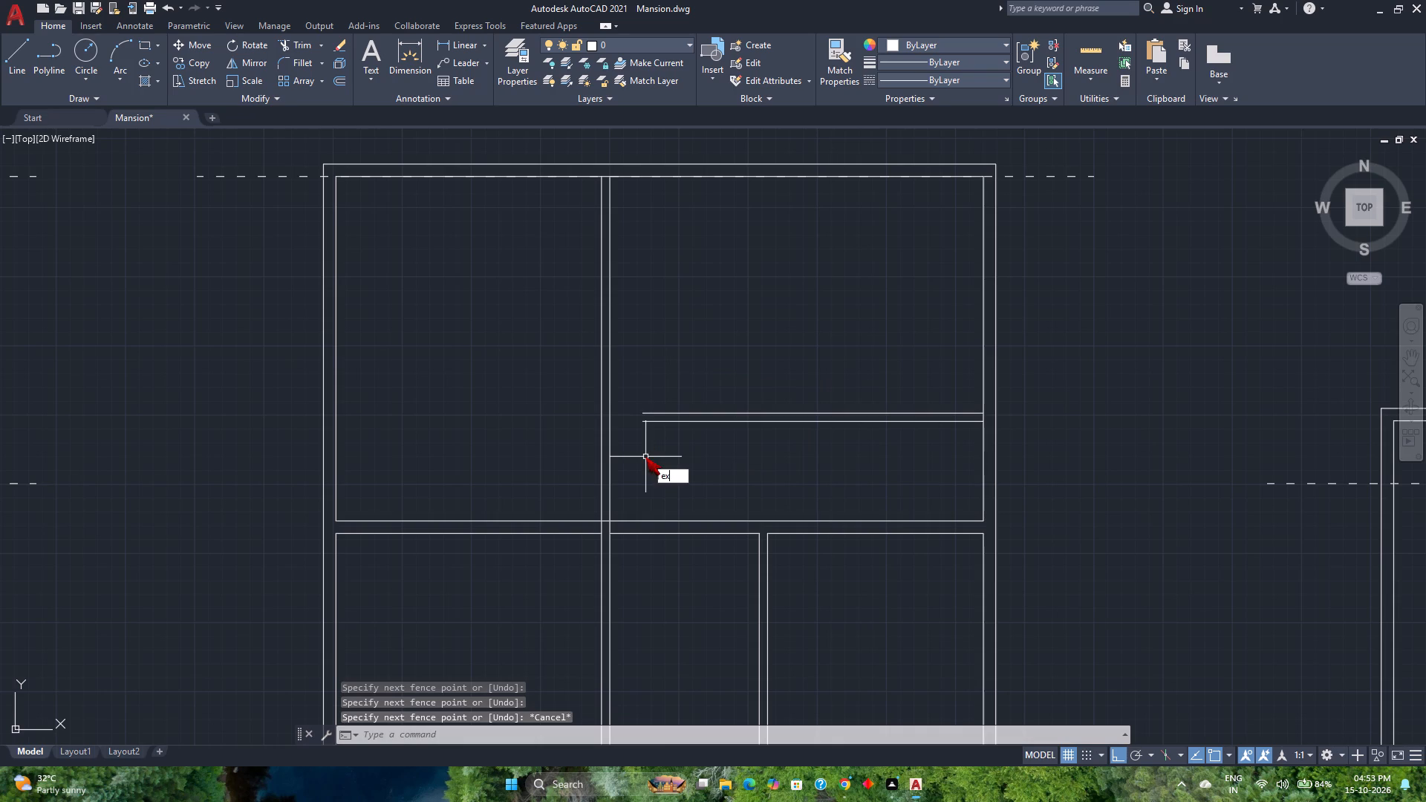
pyautogui.press('Return')
pyautogui.click(677, 368)
pyautogui.click(661, 486)
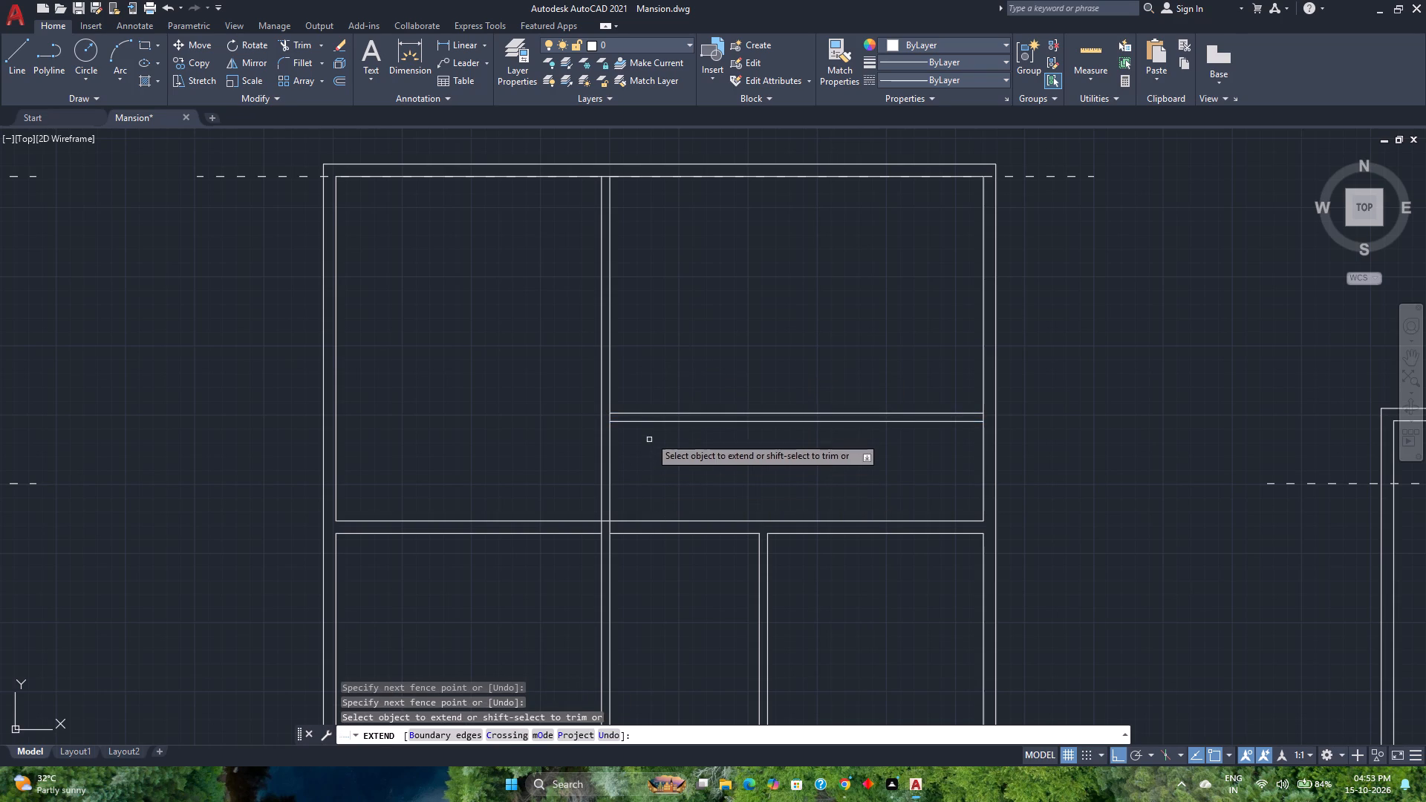
pyautogui.click(655, 423)
pyautogui.press('Escape')
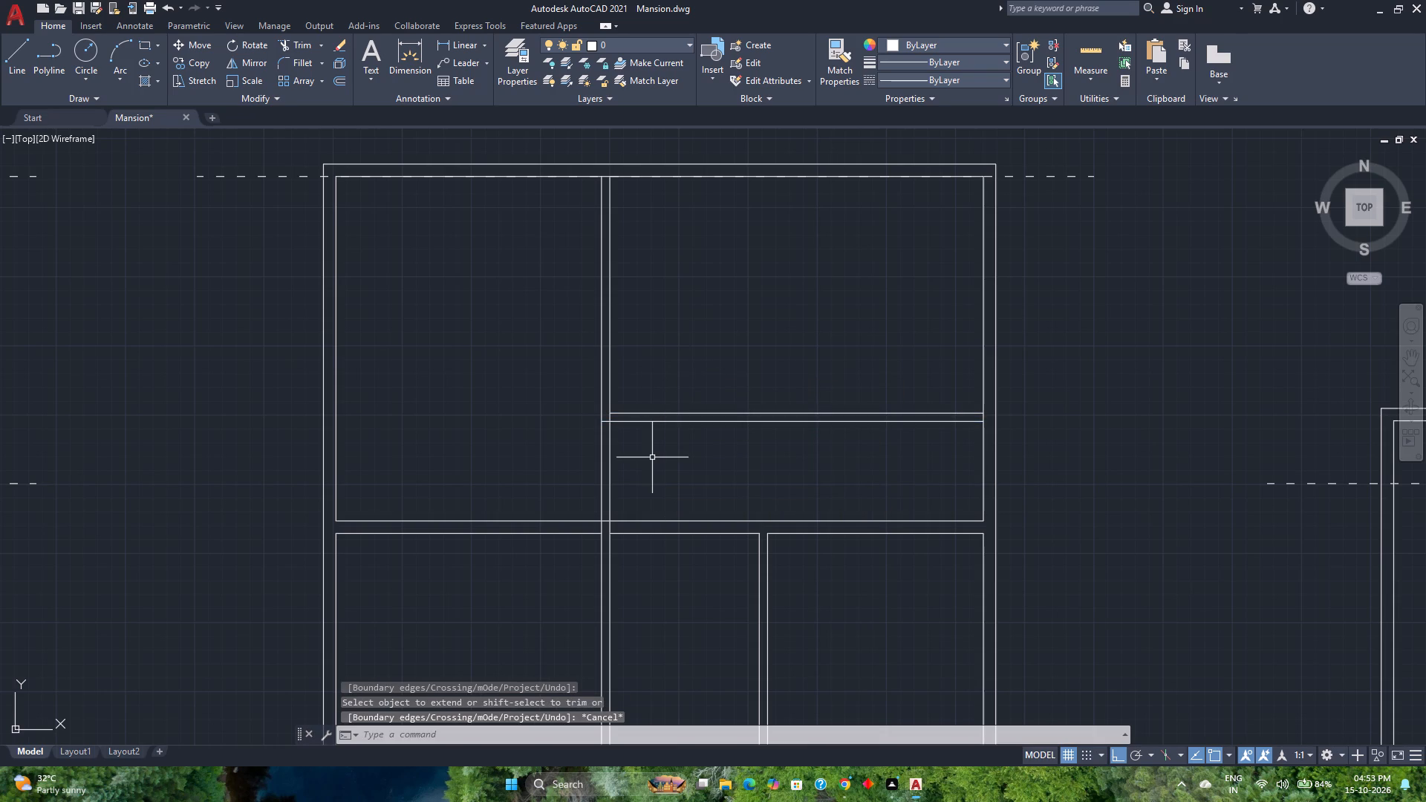
# Trim both vertical partition faces between the upper horizontal partition and the rooms below, including inside the cross wall.
pyautogui.write('tr')
pyautogui.press('Return')
pyautogui.click(651, 460)
pyautogui.click(547, 486)
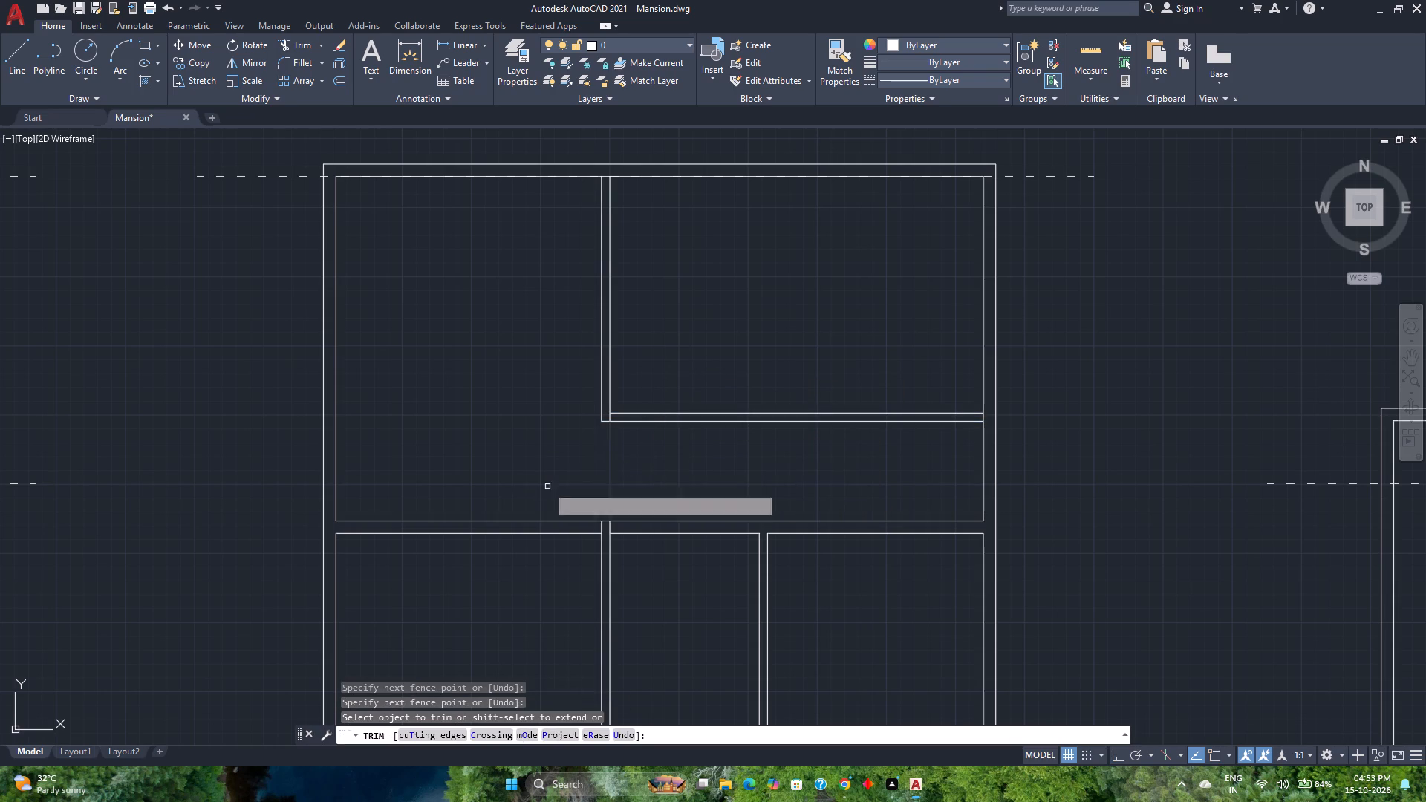
pyautogui.scroll(3, 595, 535)
pyautogui.click(681, 506)
pyautogui.click(531, 503)
# Trim the leftover inner-face segment where the upper vertical and horizontal partitions meet to clean up the corner.
pyautogui.scroll(-3, 531, 503)
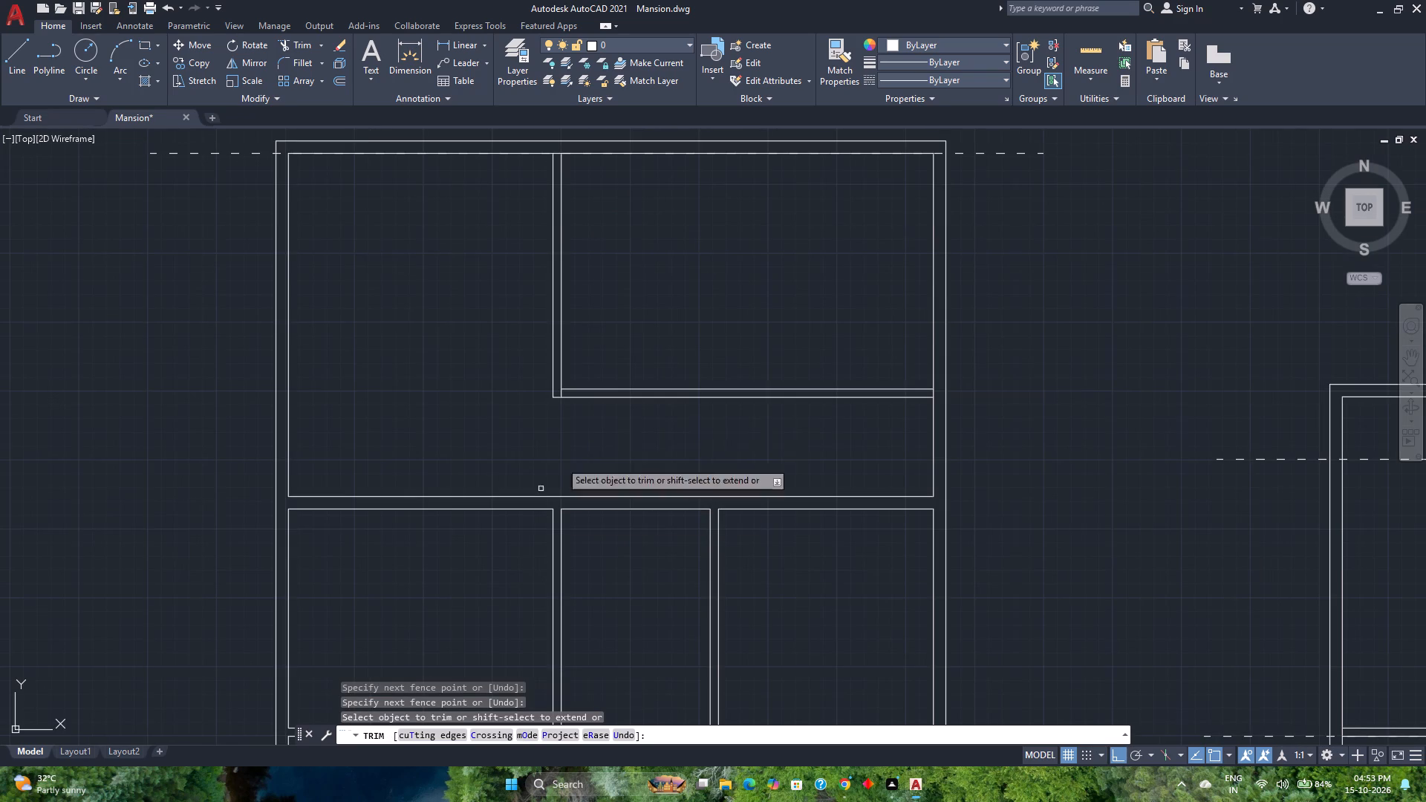
pyautogui.scroll(2, 573, 413)
pyautogui.click(574, 367)
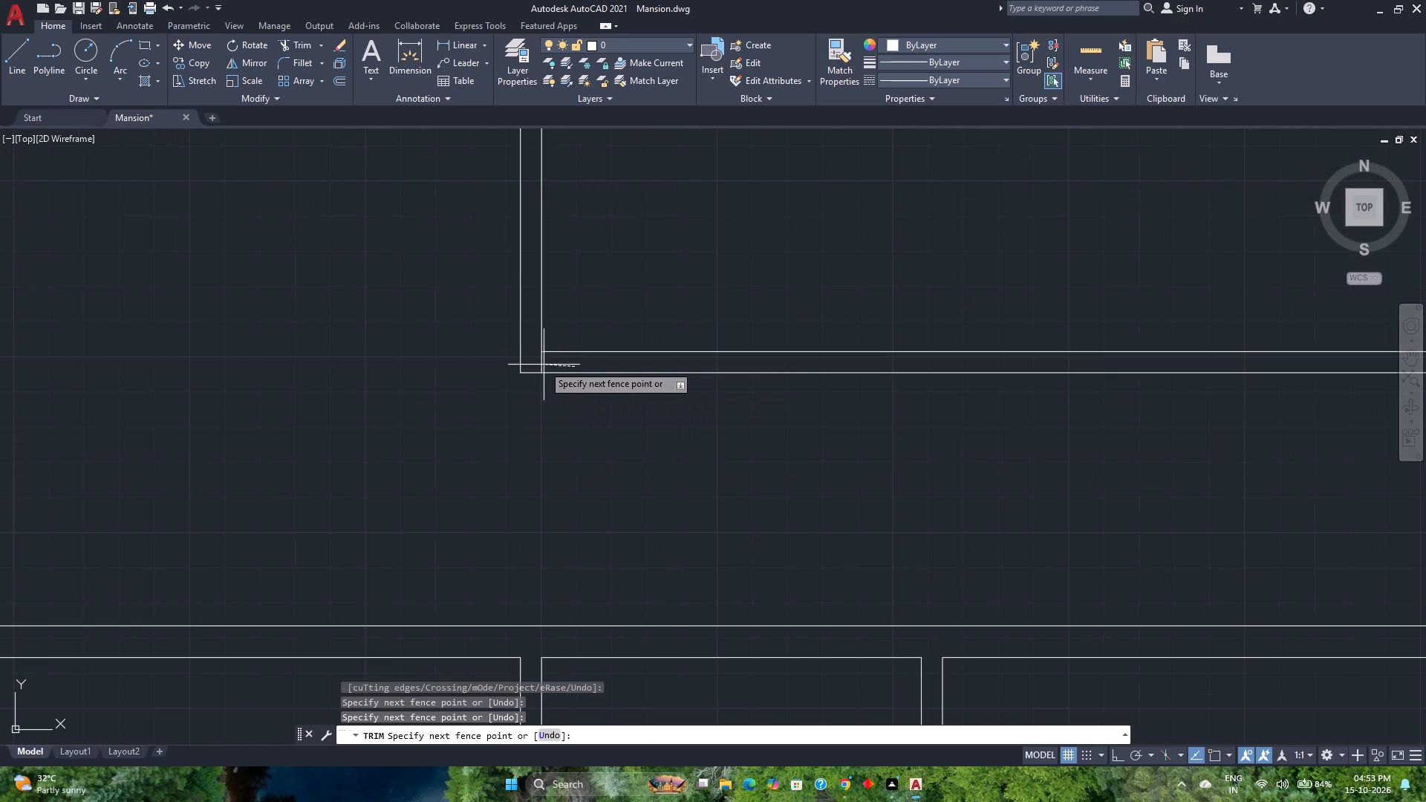
pyautogui.click(521, 359)
# Measure the inside dimensions of the rebuilt upper corner room in the middle plan.
pyautogui.click(1084, 38)
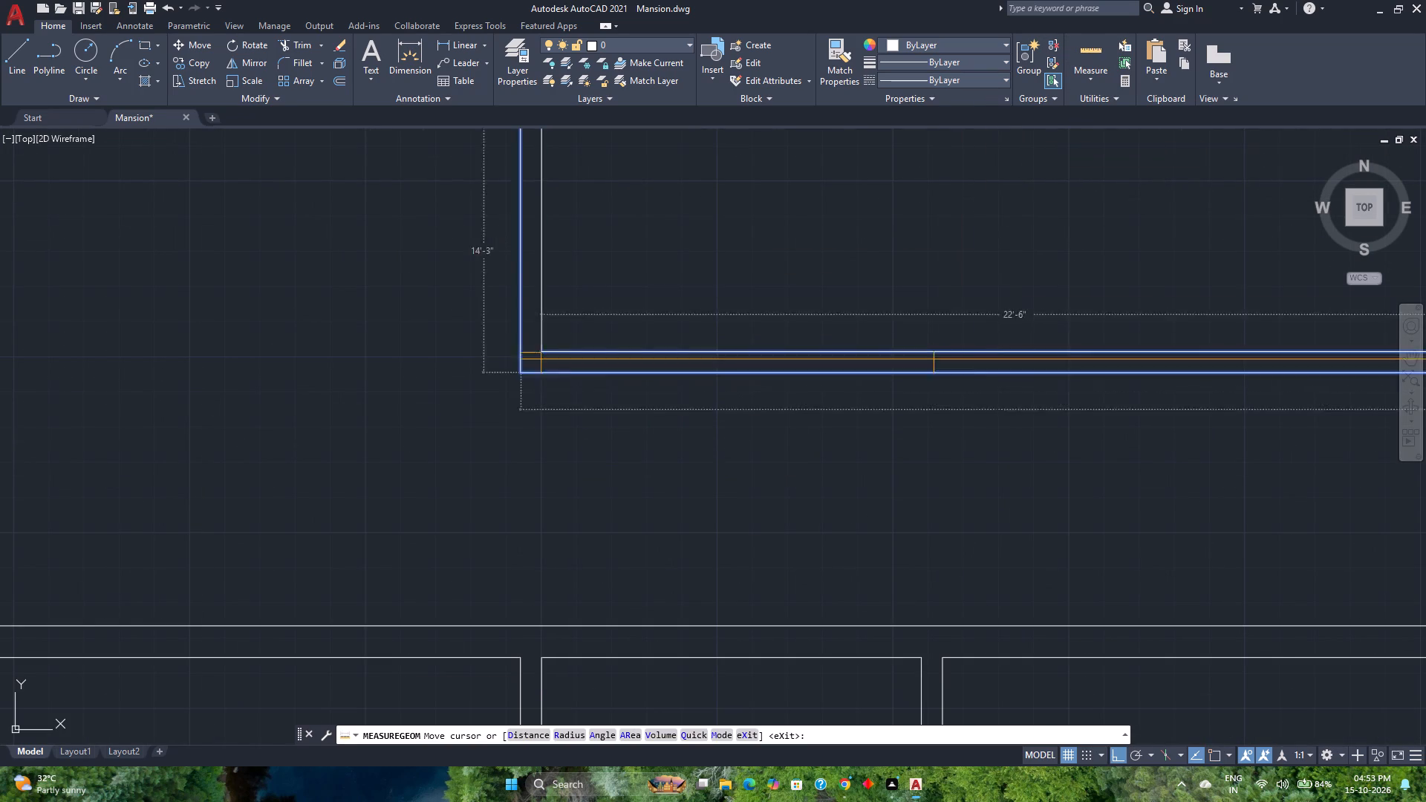
pyautogui.scroll(-2, 907, 498)
pyautogui.scroll(-1, 997, 500)
pyautogui.moveTo(996, 500); pyautogui.dragTo(990, 500, button='middle')
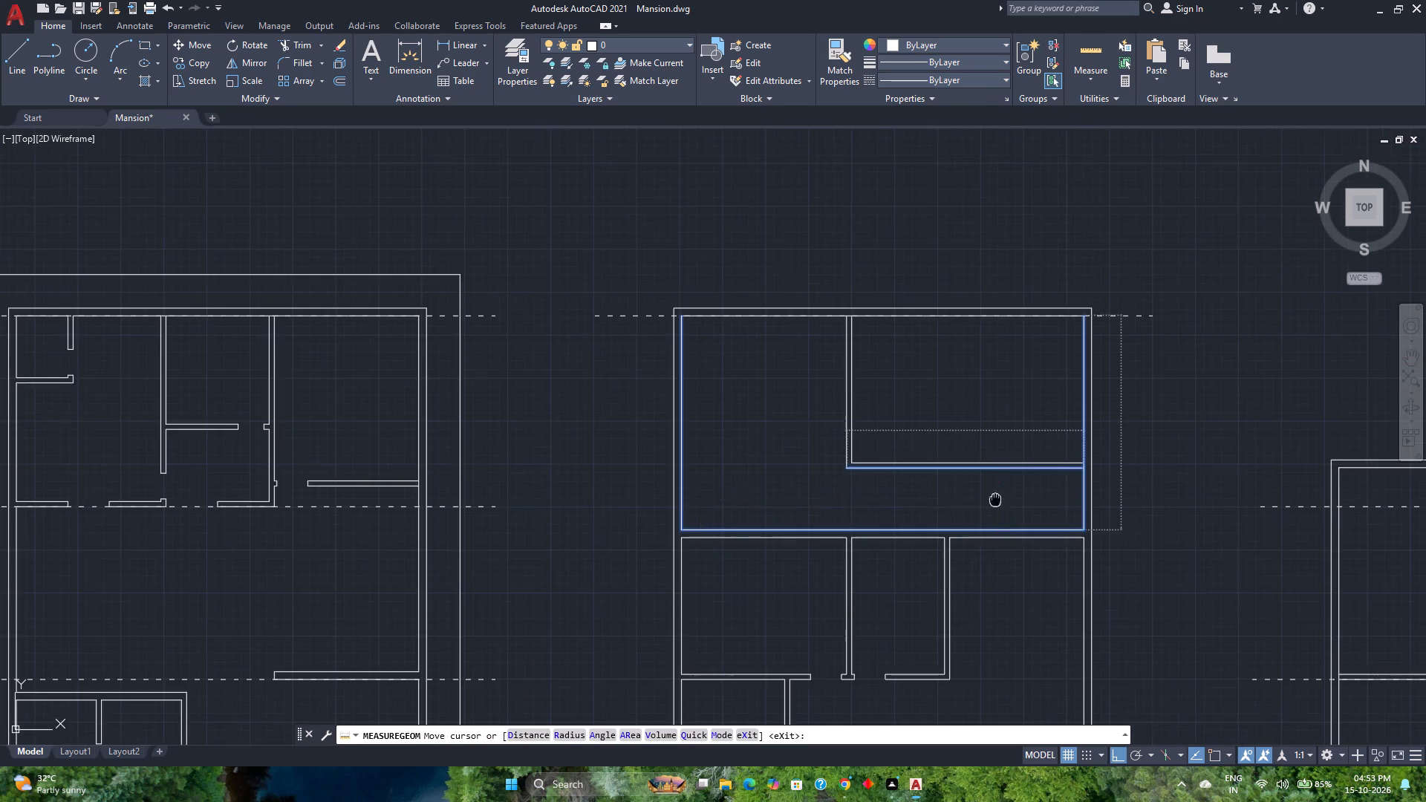
pyautogui.moveTo(990, 500); pyautogui.dragTo(872, 497, button='middle')
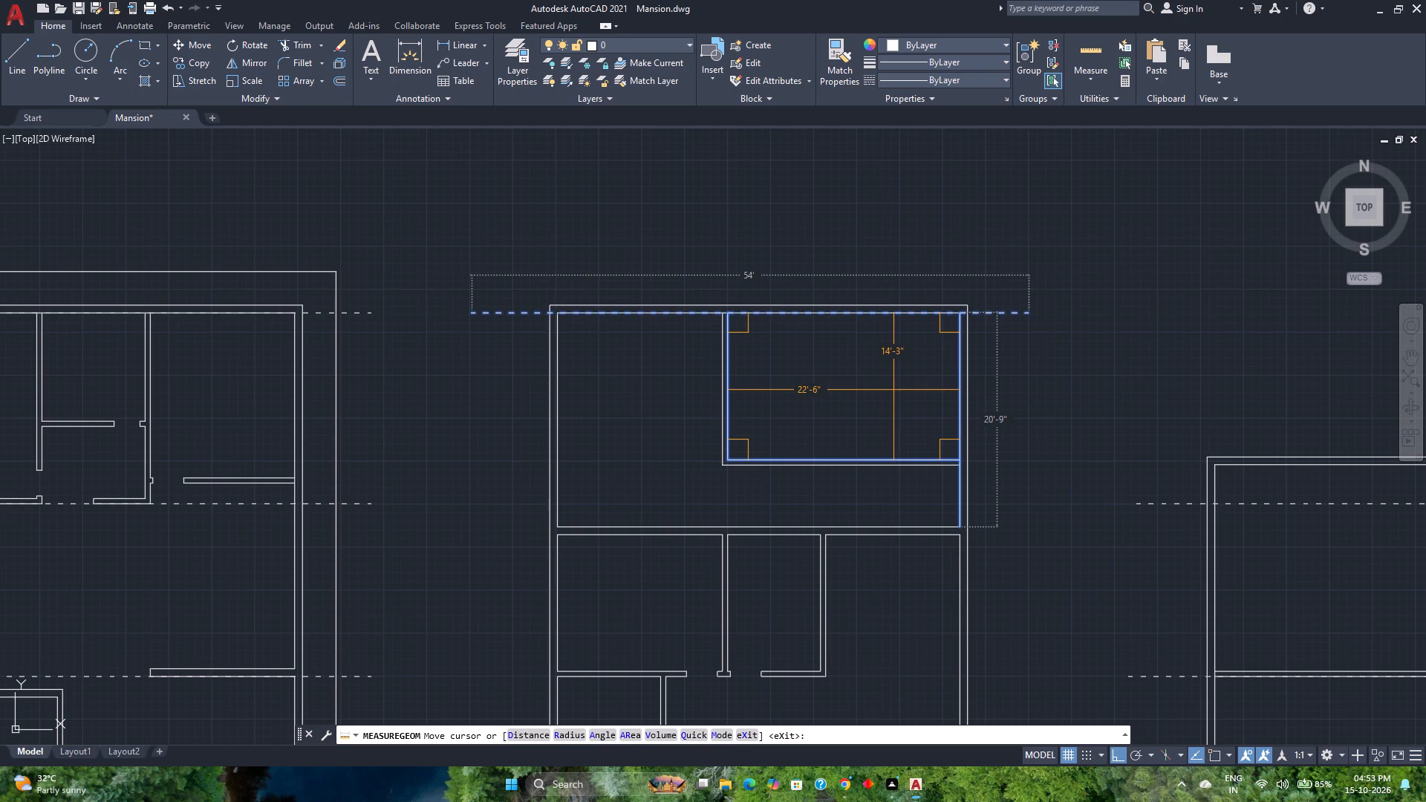
pyautogui.press('Escape')
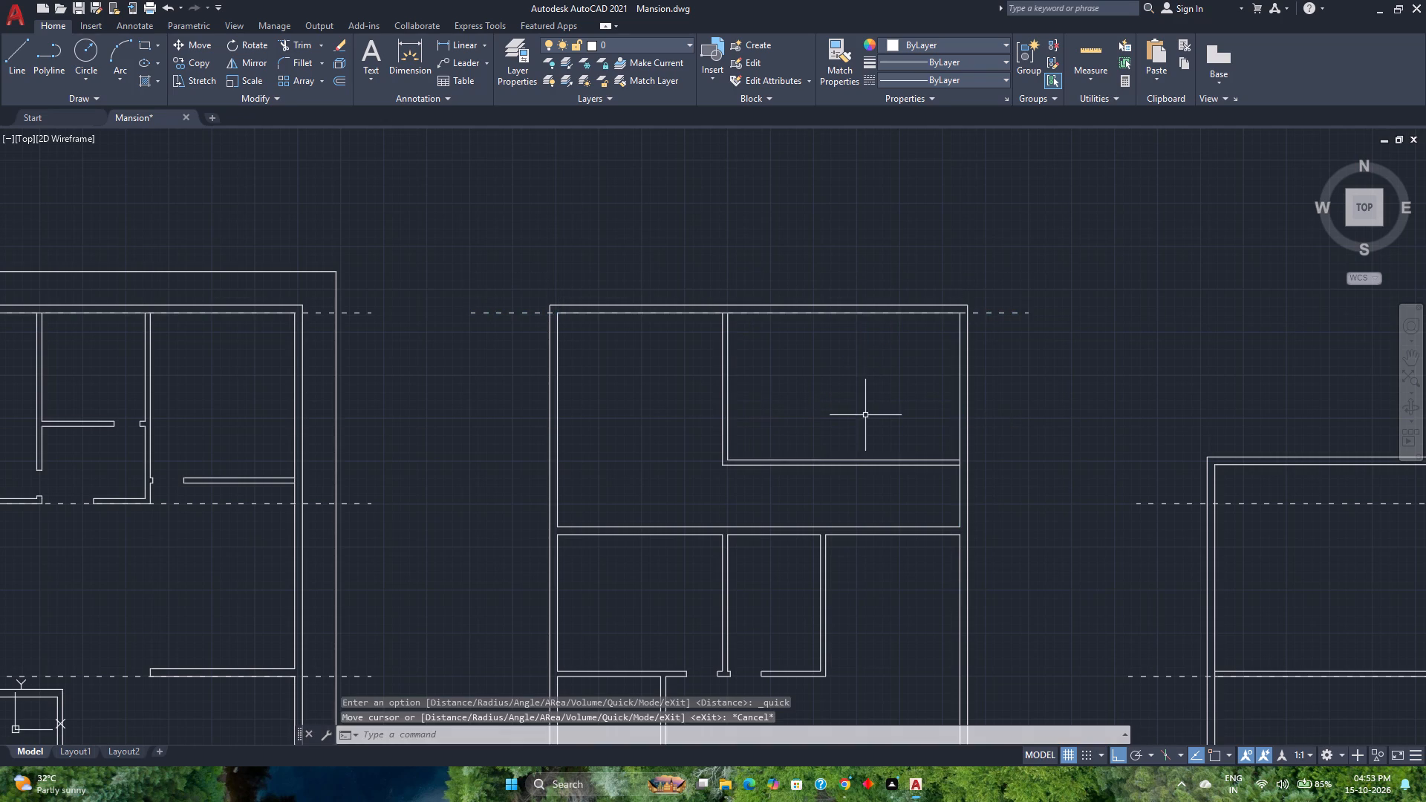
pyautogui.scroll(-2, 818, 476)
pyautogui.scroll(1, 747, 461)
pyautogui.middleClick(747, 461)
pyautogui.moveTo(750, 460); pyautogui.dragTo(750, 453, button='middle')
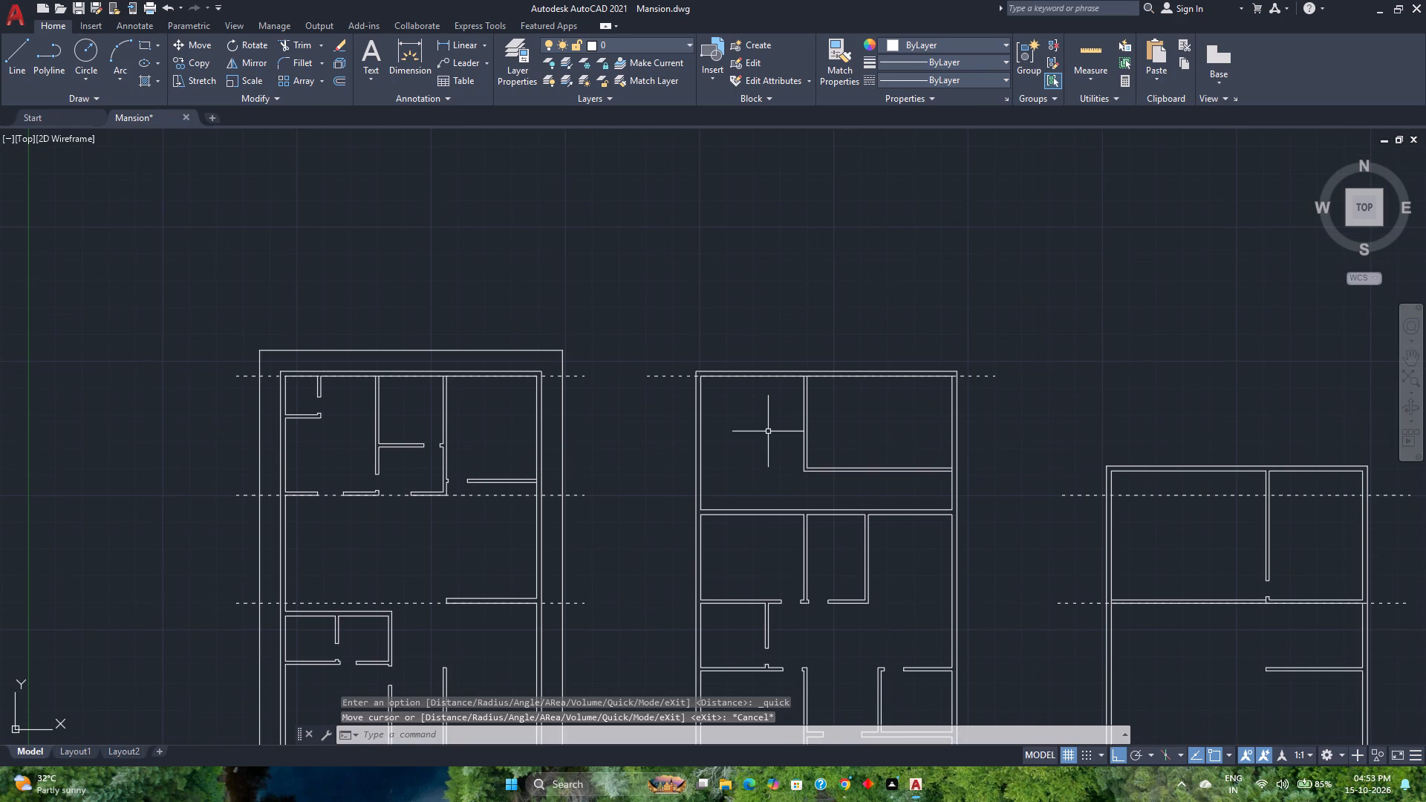
# Save the Mansion drawing.
pyautogui.hotkey('ctrl', 's')
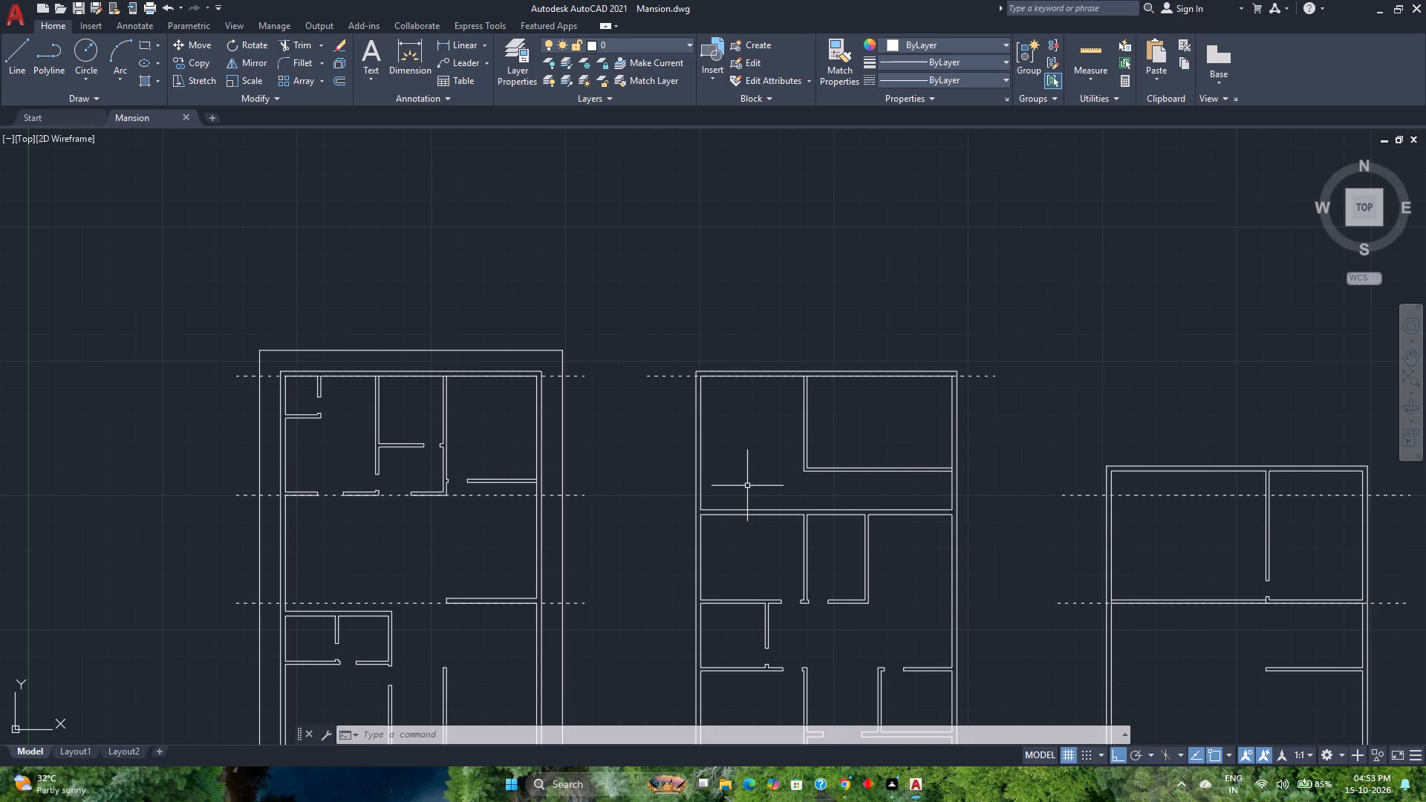
# Check the room sizes and wall spacings across the three floor plans with the quick measure tool, mainly in the middle and right-hand plans.
pyautogui.scroll(-1, 751, 488)
pyautogui.scroll(1, 1004, 665)
pyautogui.moveTo(1004, 665); pyautogui.dragTo(841, 502, button='middle')
pyautogui.middleClick(841, 502)
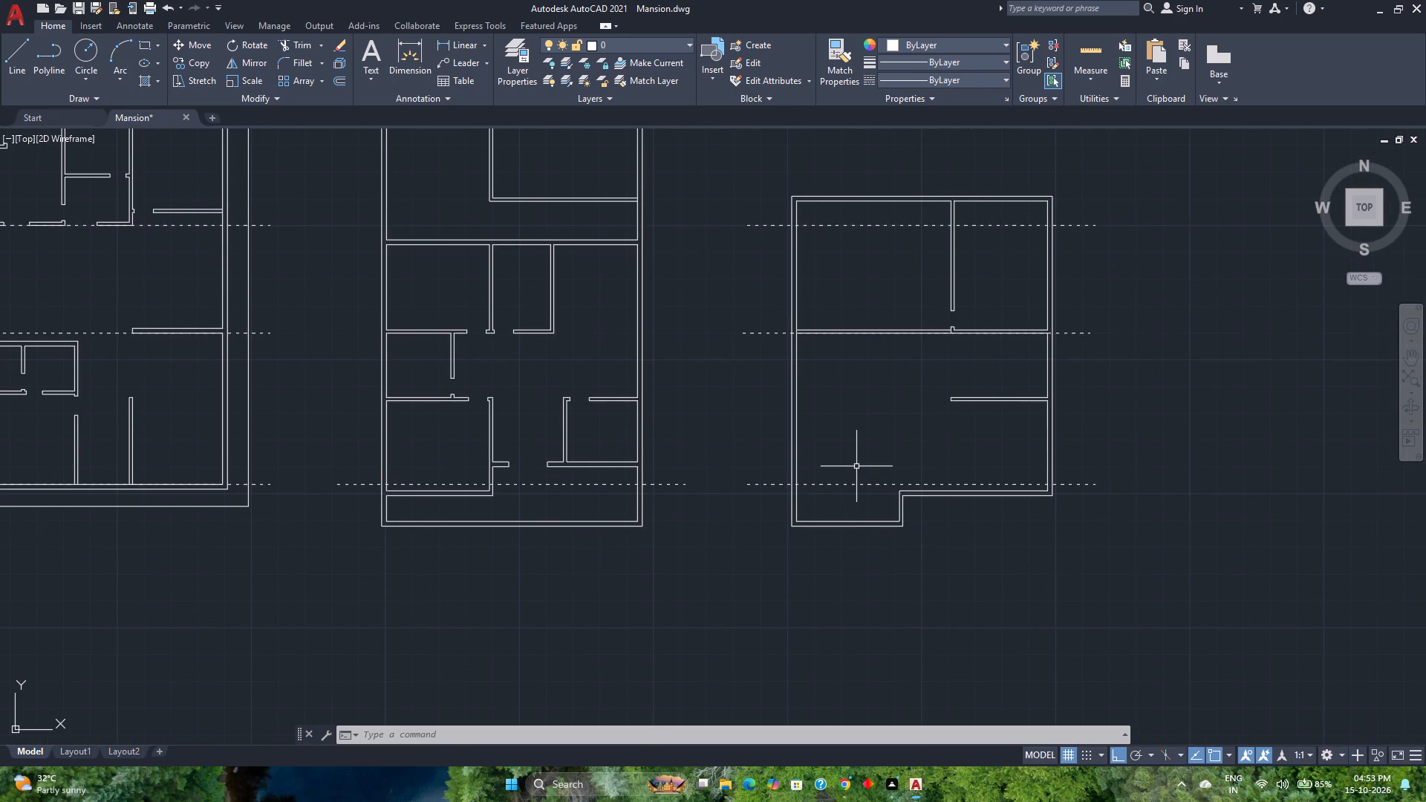
pyautogui.scroll(-1, 857, 466)
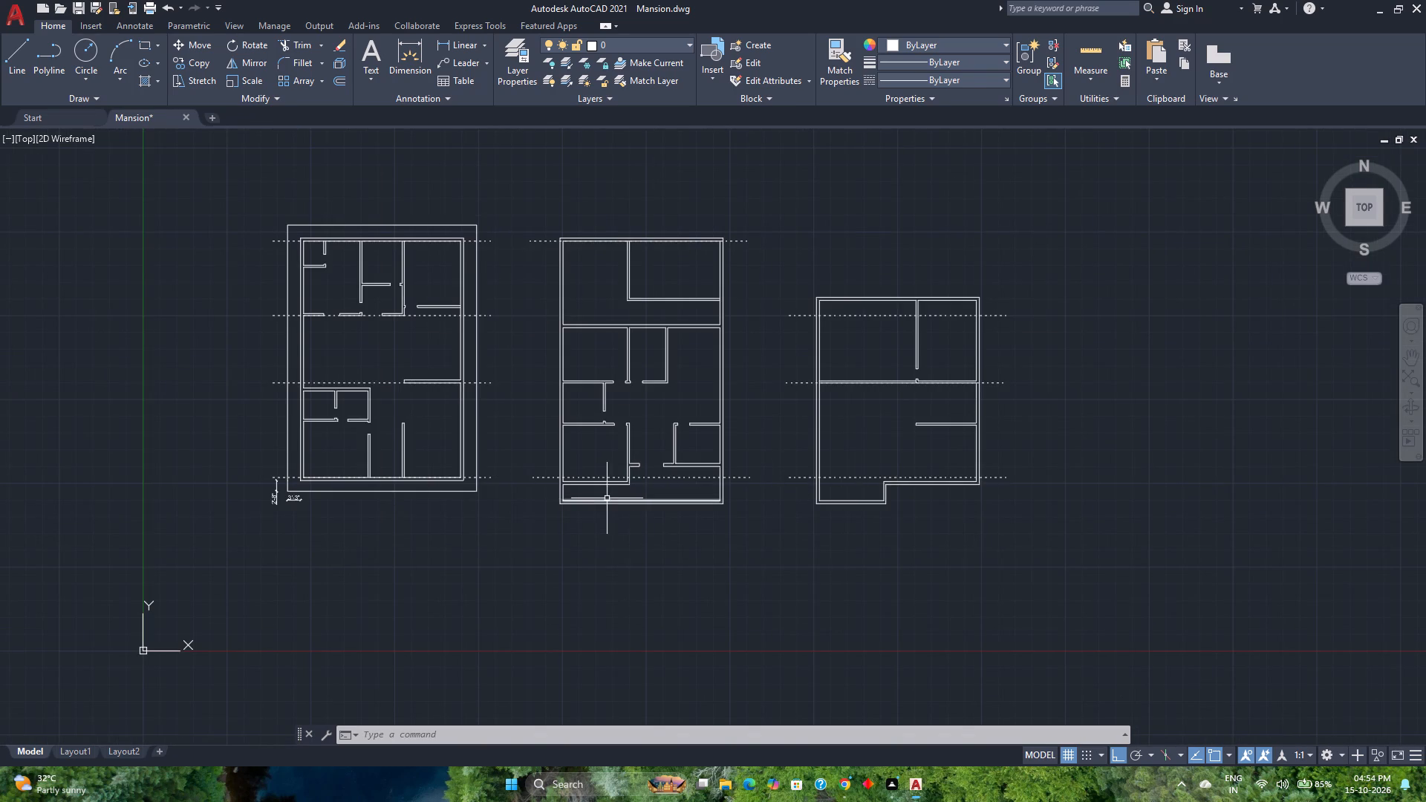
pyautogui.scroll(2, 607, 498)
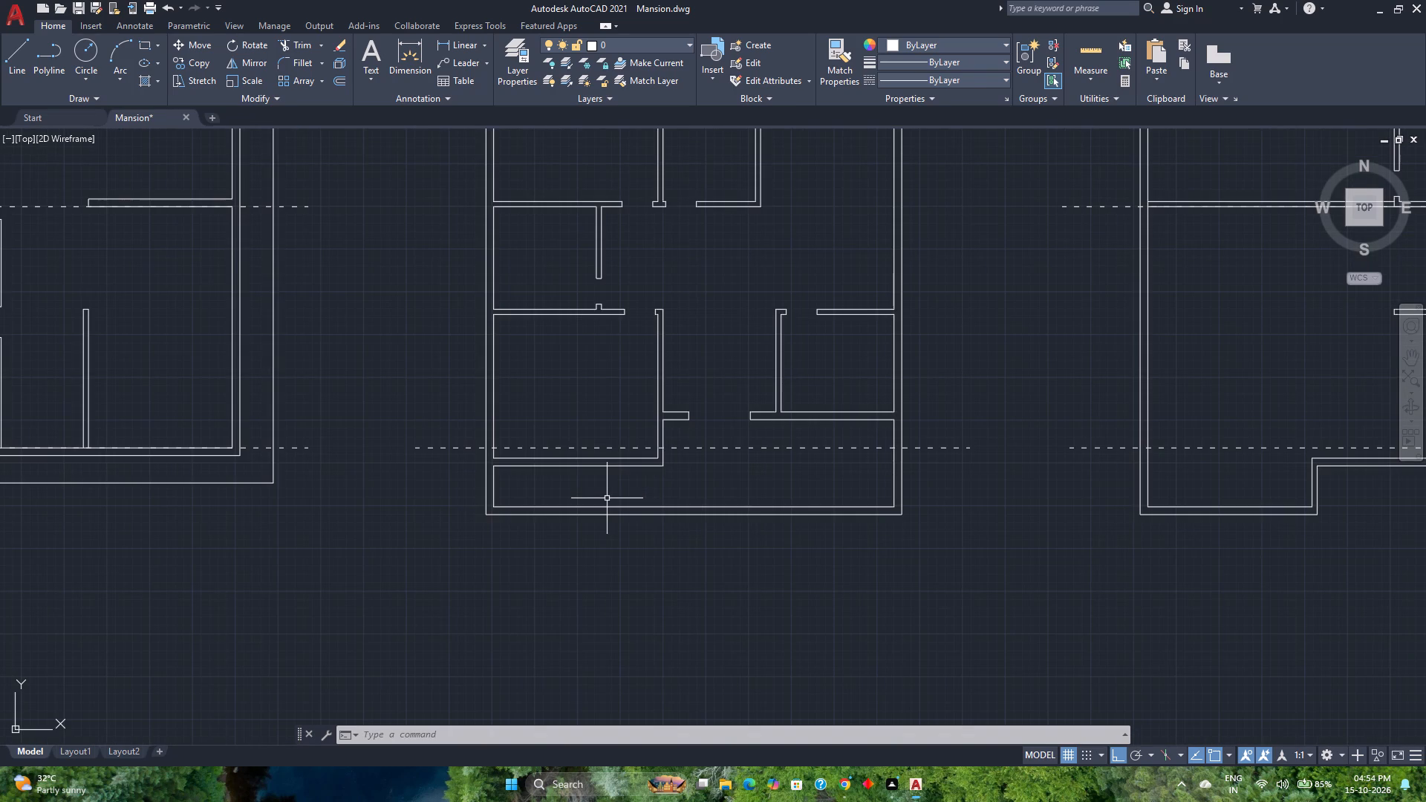
pyautogui.click(1085, 48)
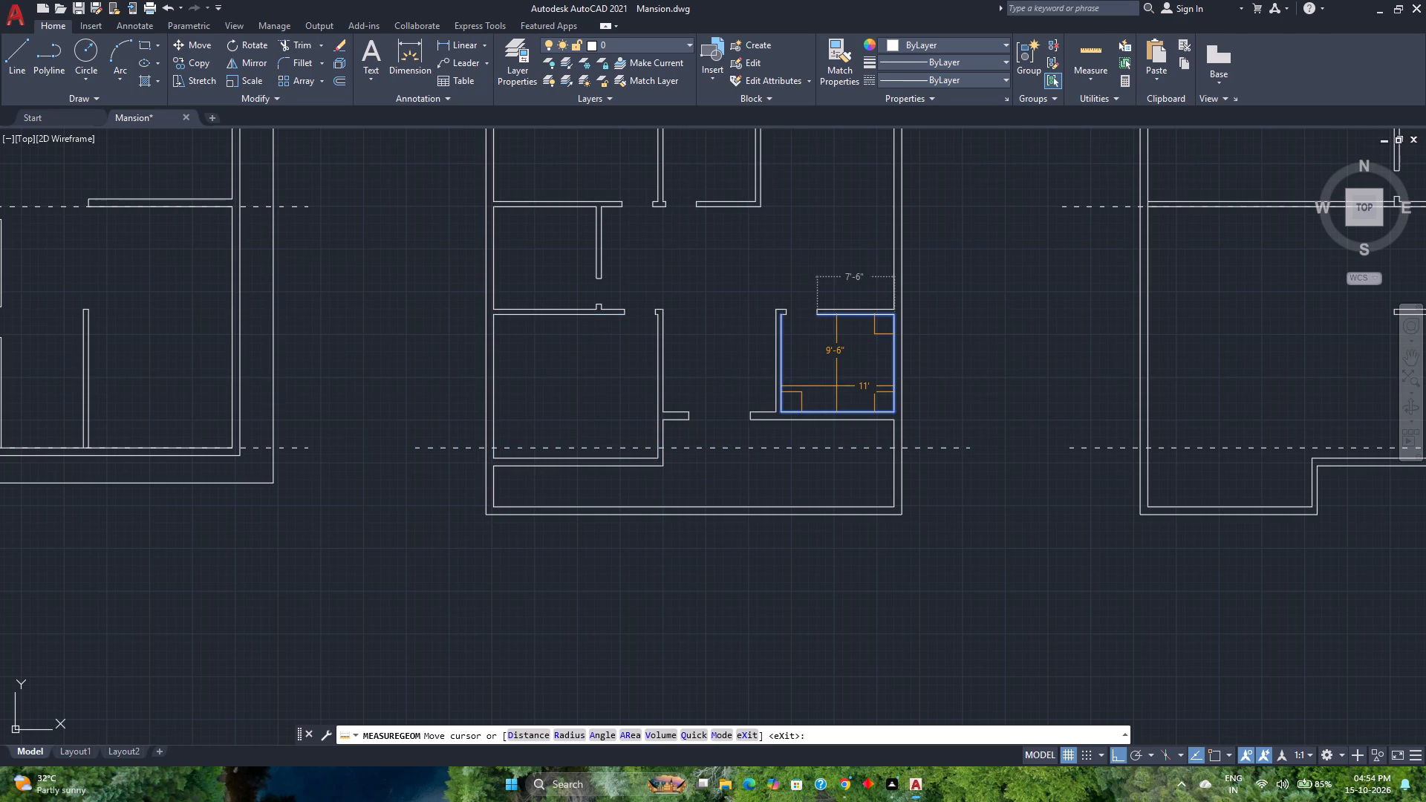
pyautogui.scroll(-3, 838, 386)
pyautogui.moveTo(838, 386); pyautogui.dragTo(717, 397, button='middle')
pyautogui.middleClick(717, 397)
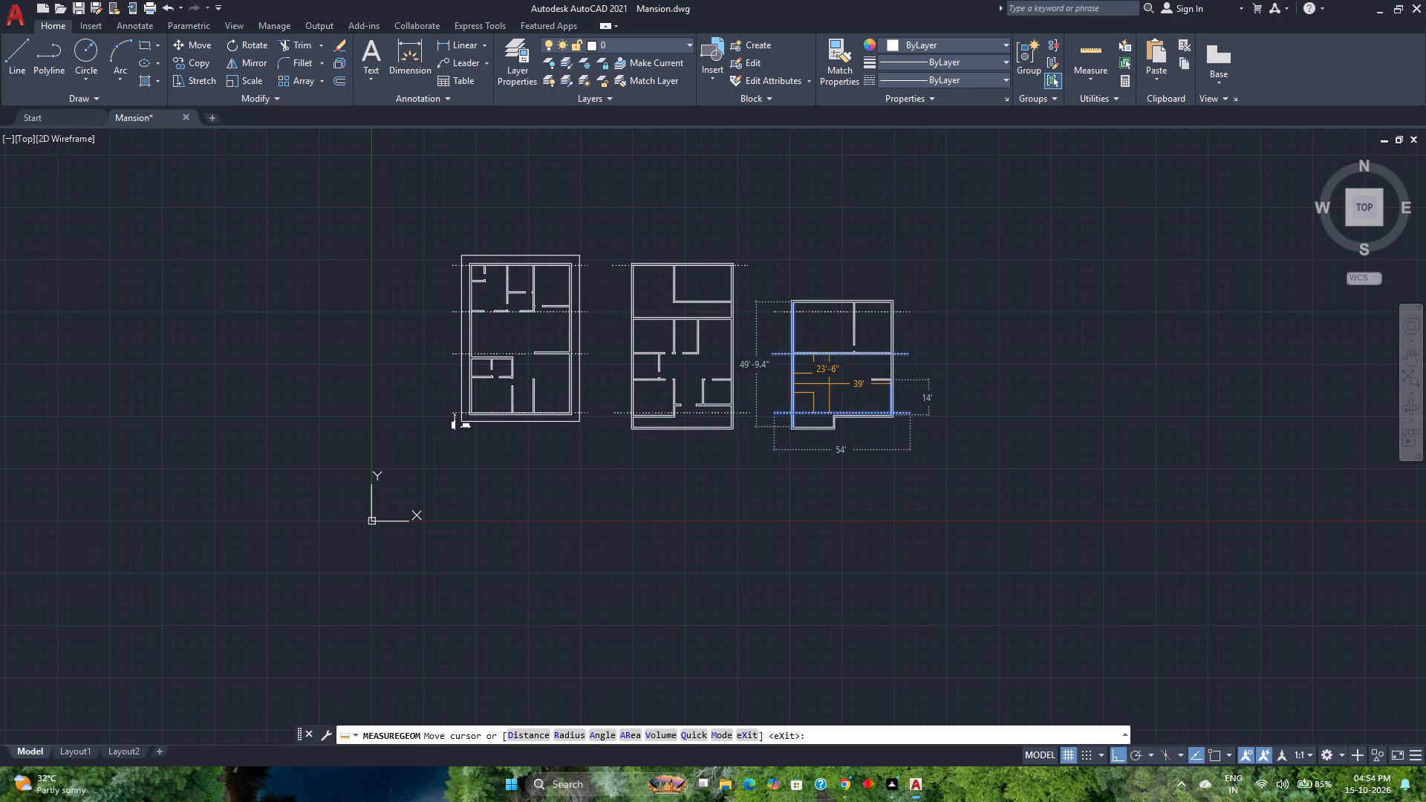
pyautogui.scroll(2, 838, 366)
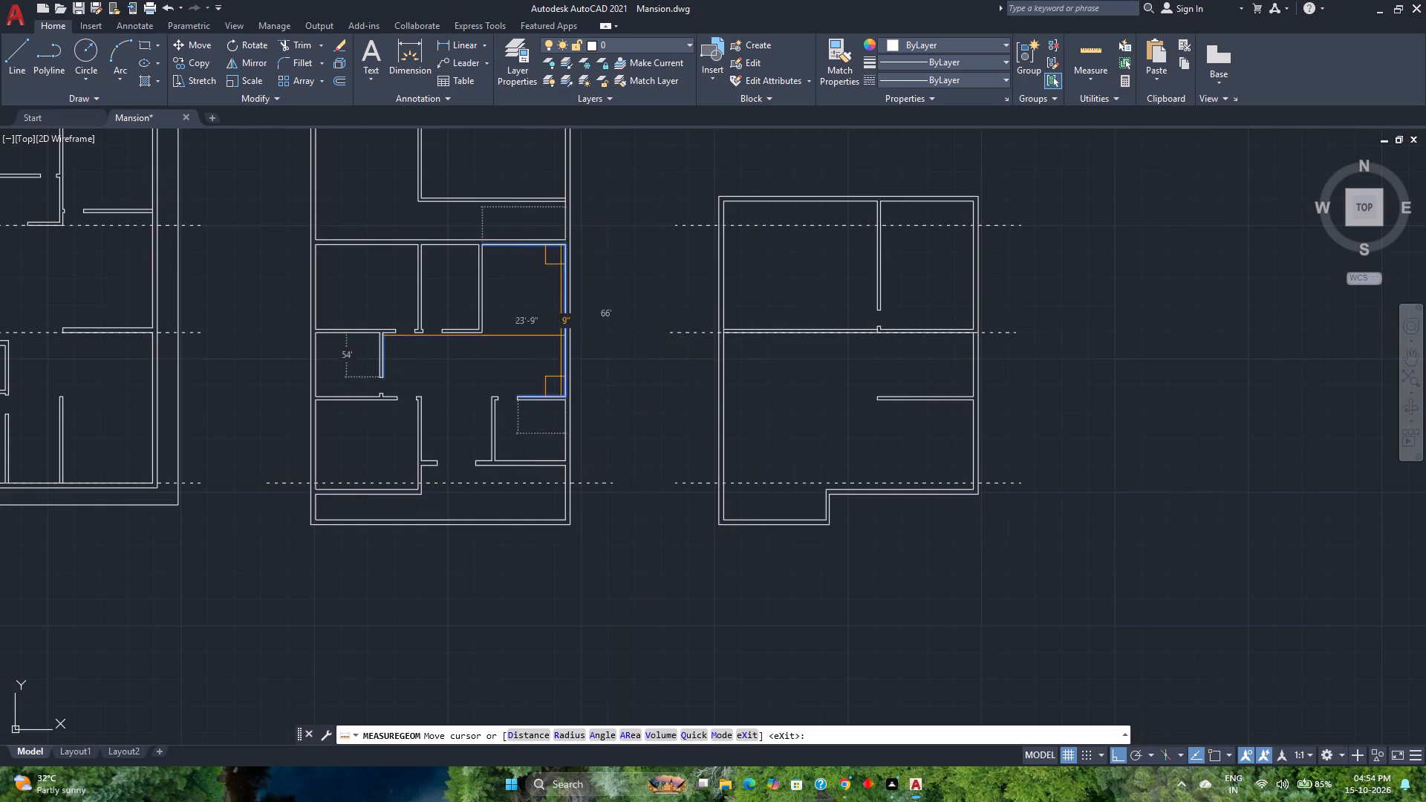
pyautogui.scroll(1, 517, 336)
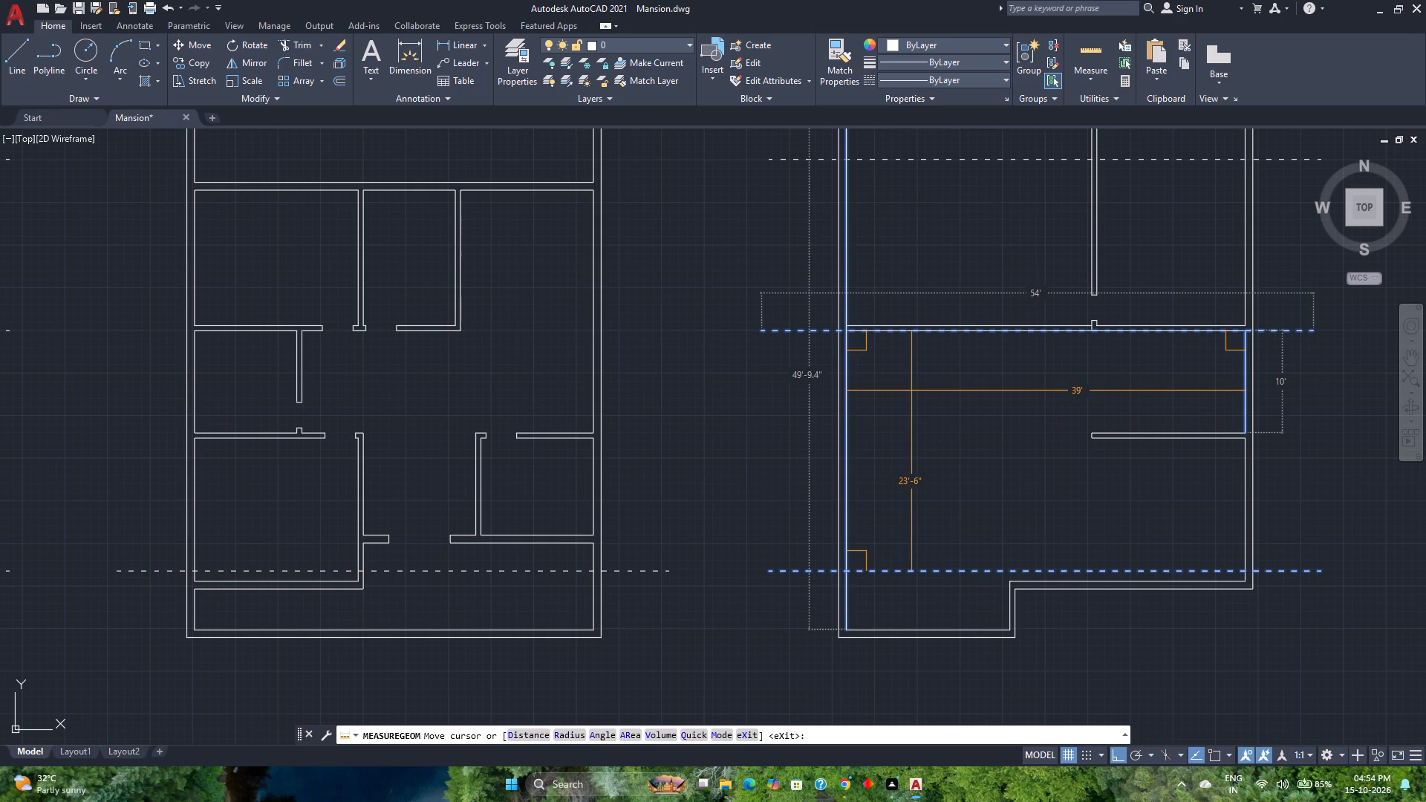
pyautogui.moveTo(911, 391); pyautogui.dragTo(774, 433, button='middle')
pyautogui.middleClick(774, 433)
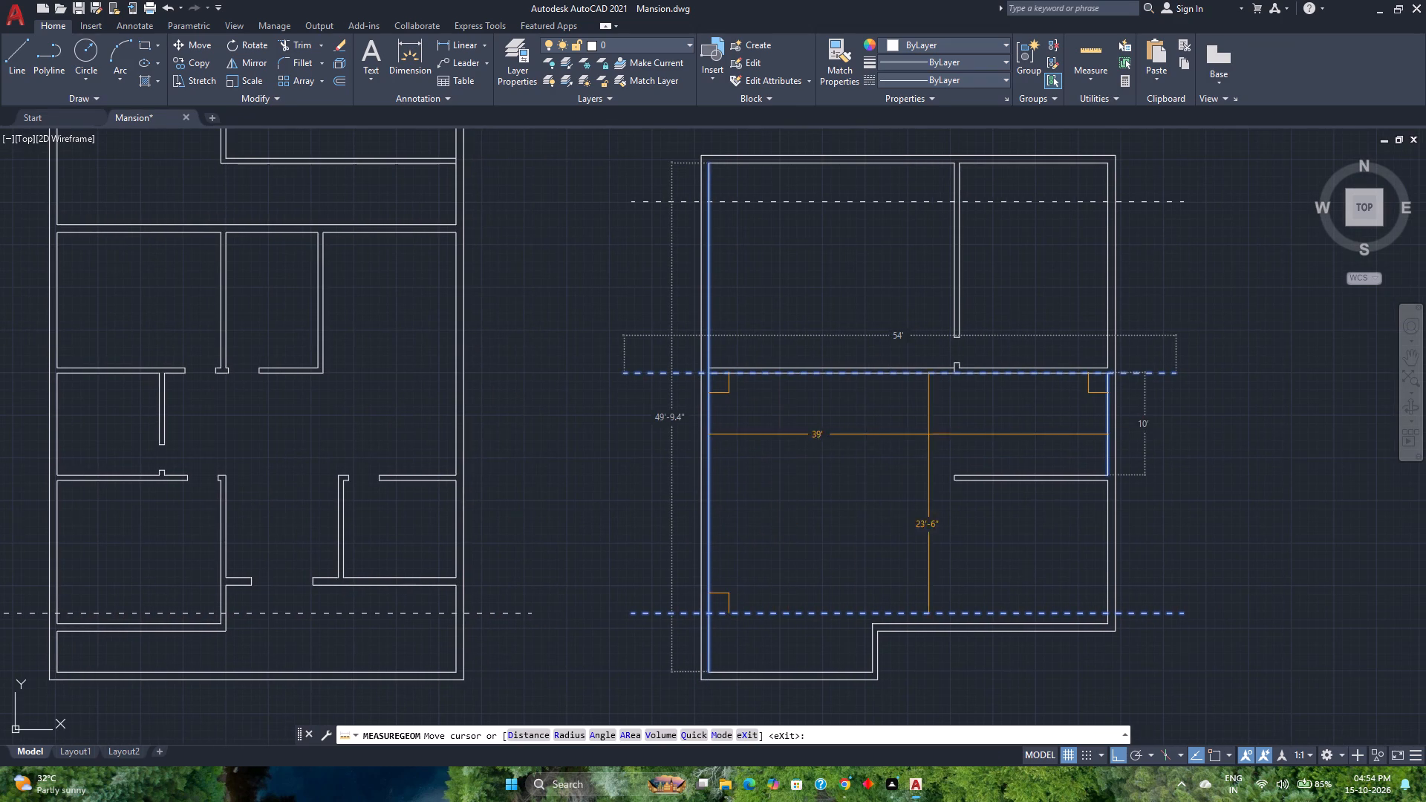
pyautogui.scroll(-1, 1021, 433)
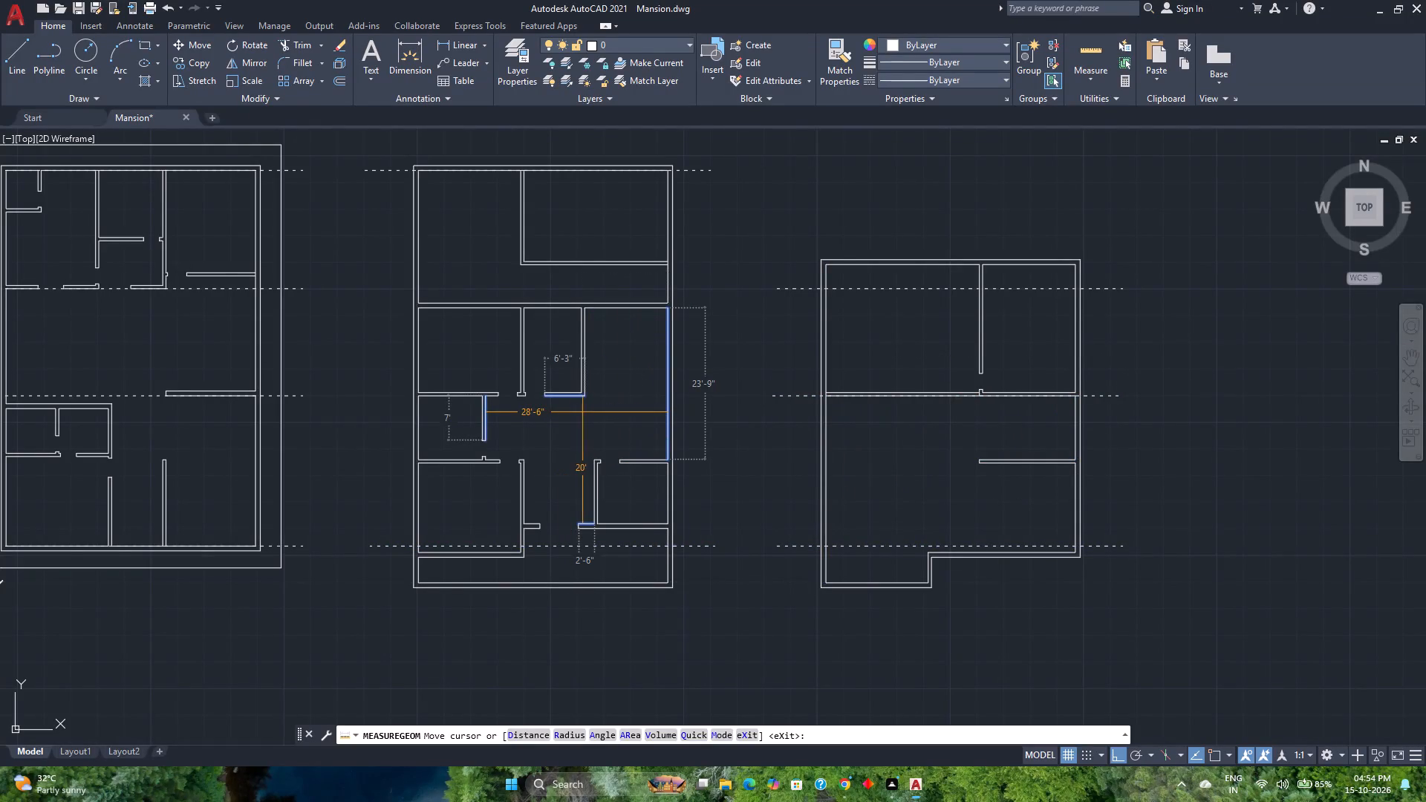
pyautogui.moveTo(593, 413); pyautogui.dragTo(968, 441, button='middle')
pyautogui.middleClick(968, 441)
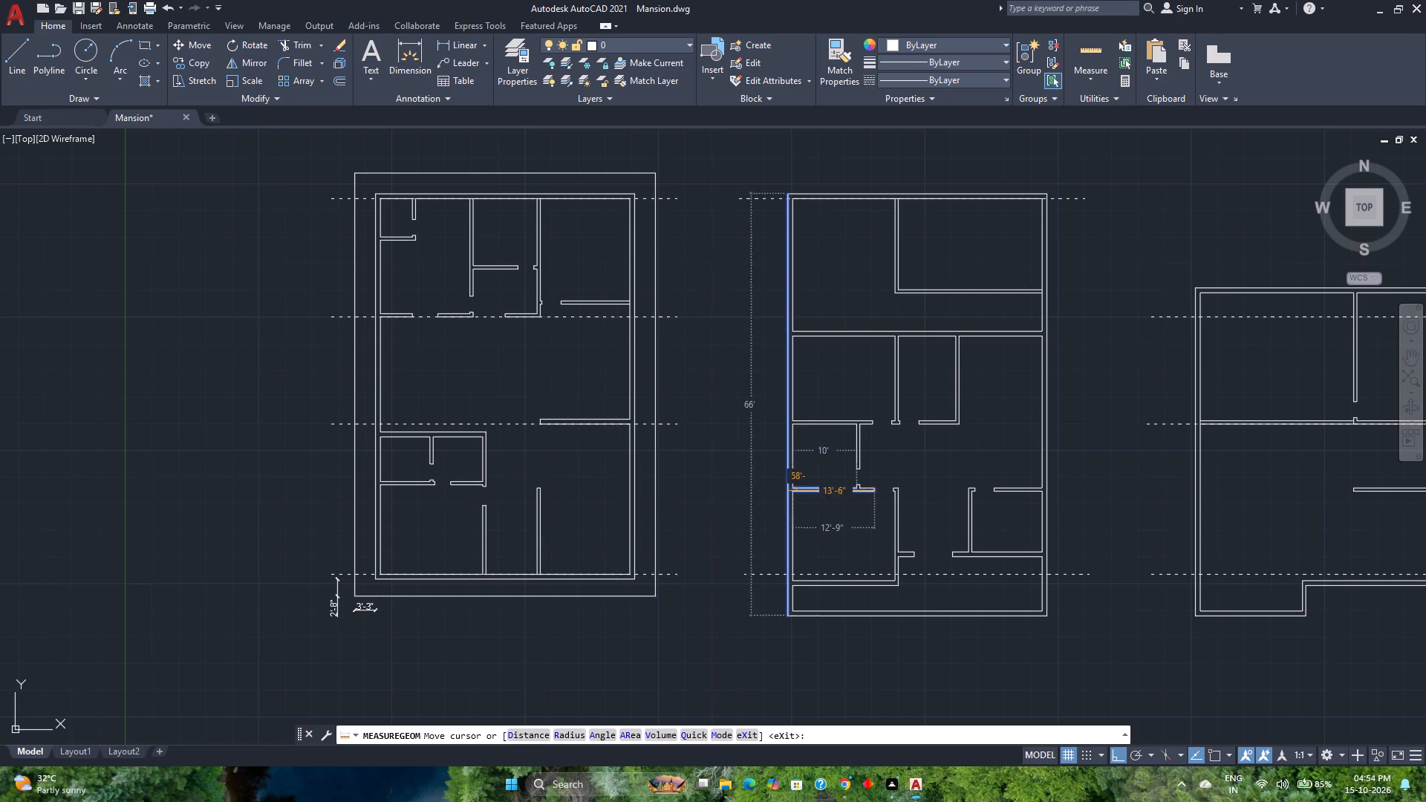
pyautogui.moveTo(1314, 501); pyautogui.dragTo(483, 525, button='middle')
pyautogui.moveTo(556, 527); pyautogui.dragTo(862, 563, button='middle')
pyautogui.middleClick(863, 563)
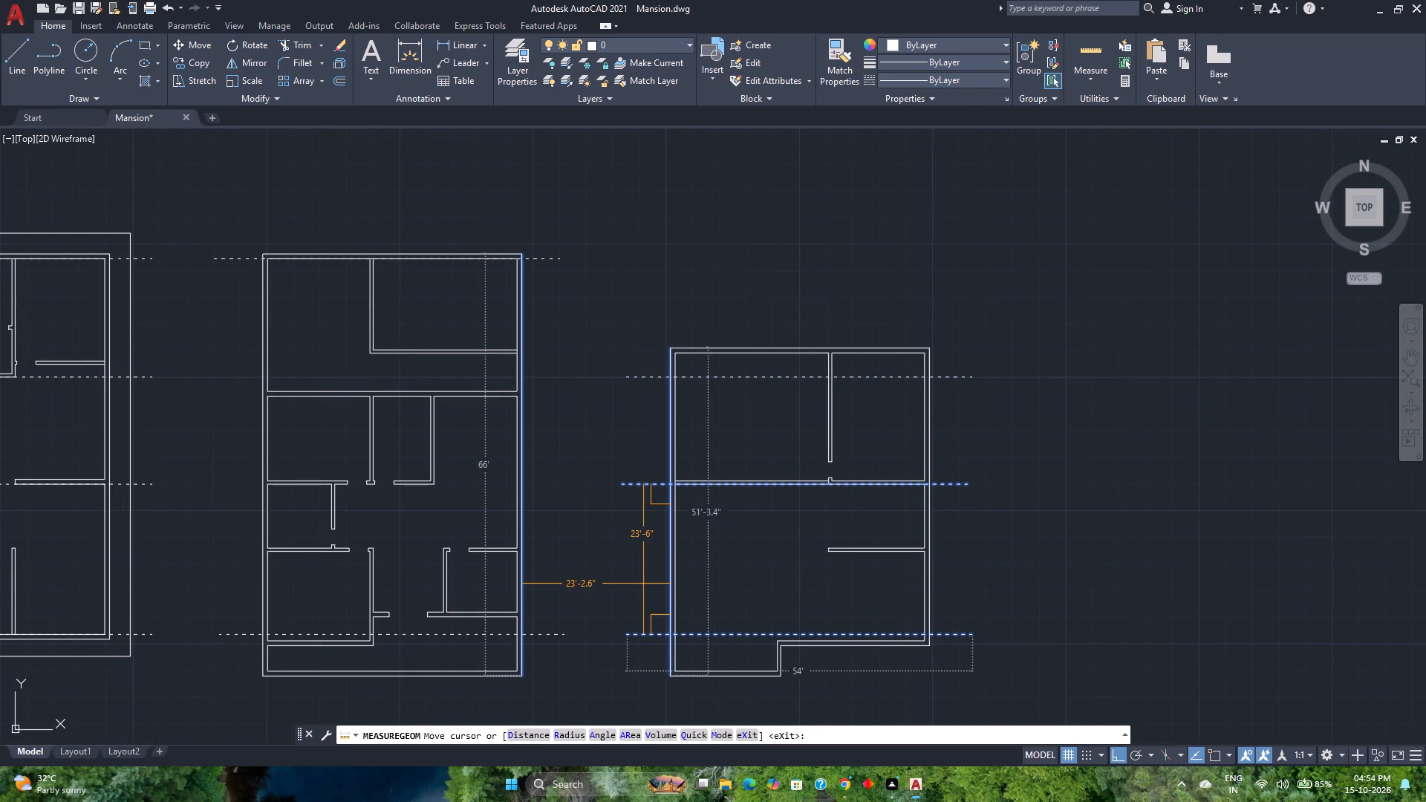
pyautogui.press('Escape')
# Draw a narrow vertical rectangle in the gap outside the left outer wall of the right-hand plan.
pyautogui.scroll(-2, 648, 571)
pyautogui.moveTo(654, 566); pyautogui.dragTo(680, 547, button='middle')
pyautogui.middleClick(680, 547)
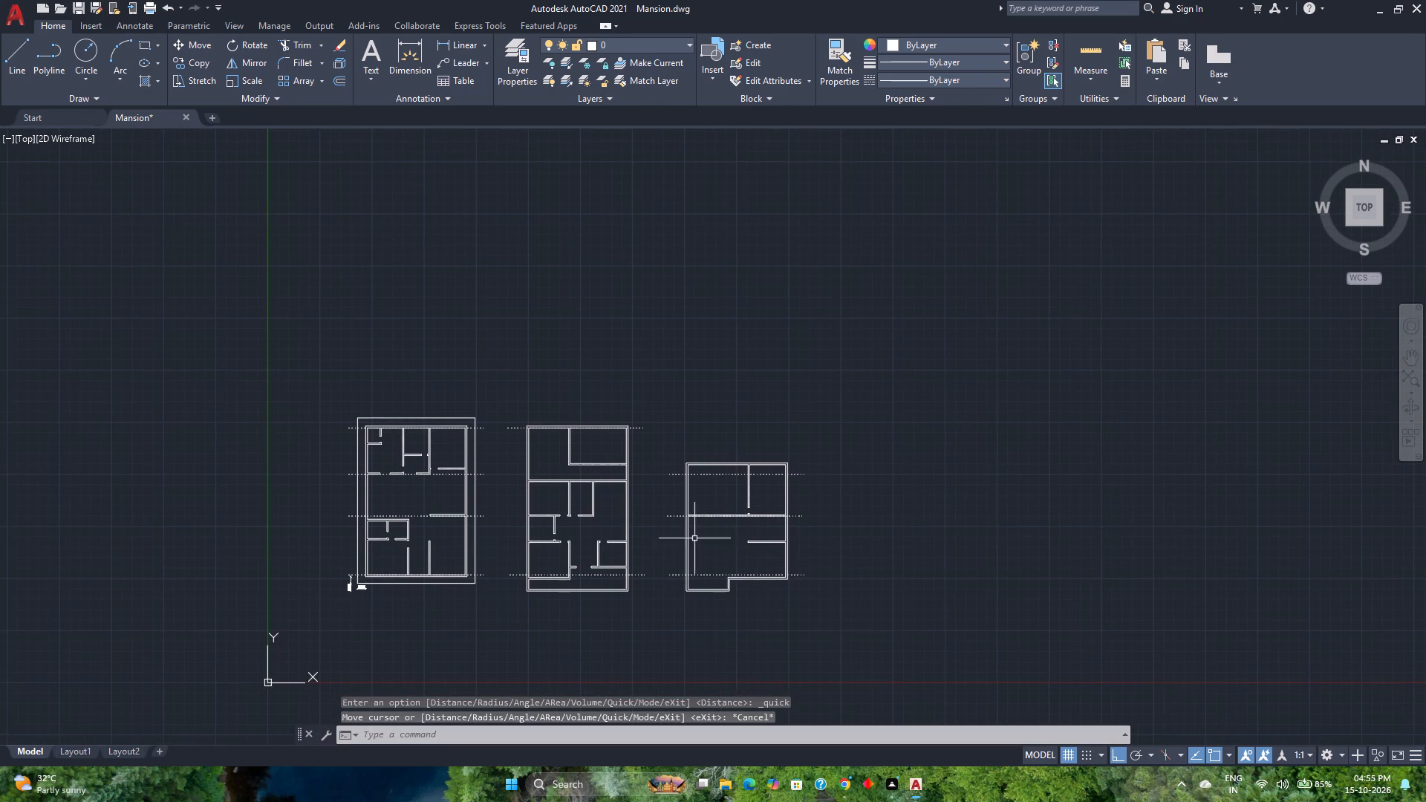
pyautogui.scroll(1, 723, 521)
pyautogui.moveTo(720, 520); pyautogui.dragTo(734, 444, button='middle')
pyautogui.middleClick(734, 444)
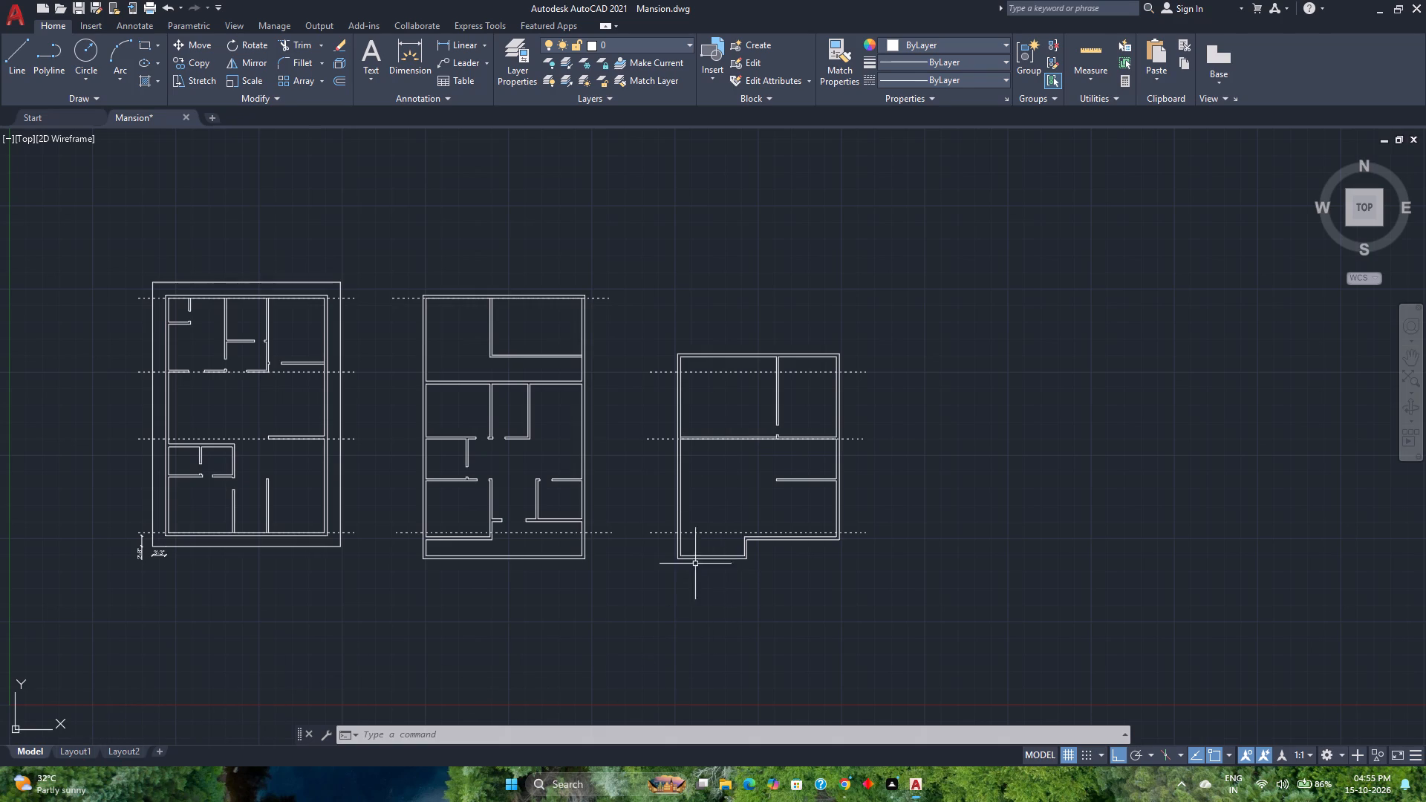
pyautogui.scroll(2, 694, 563)
pyautogui.moveTo(697, 561); pyautogui.dragTo(502, 654, button='middle')
pyautogui.middleClick(502, 654)
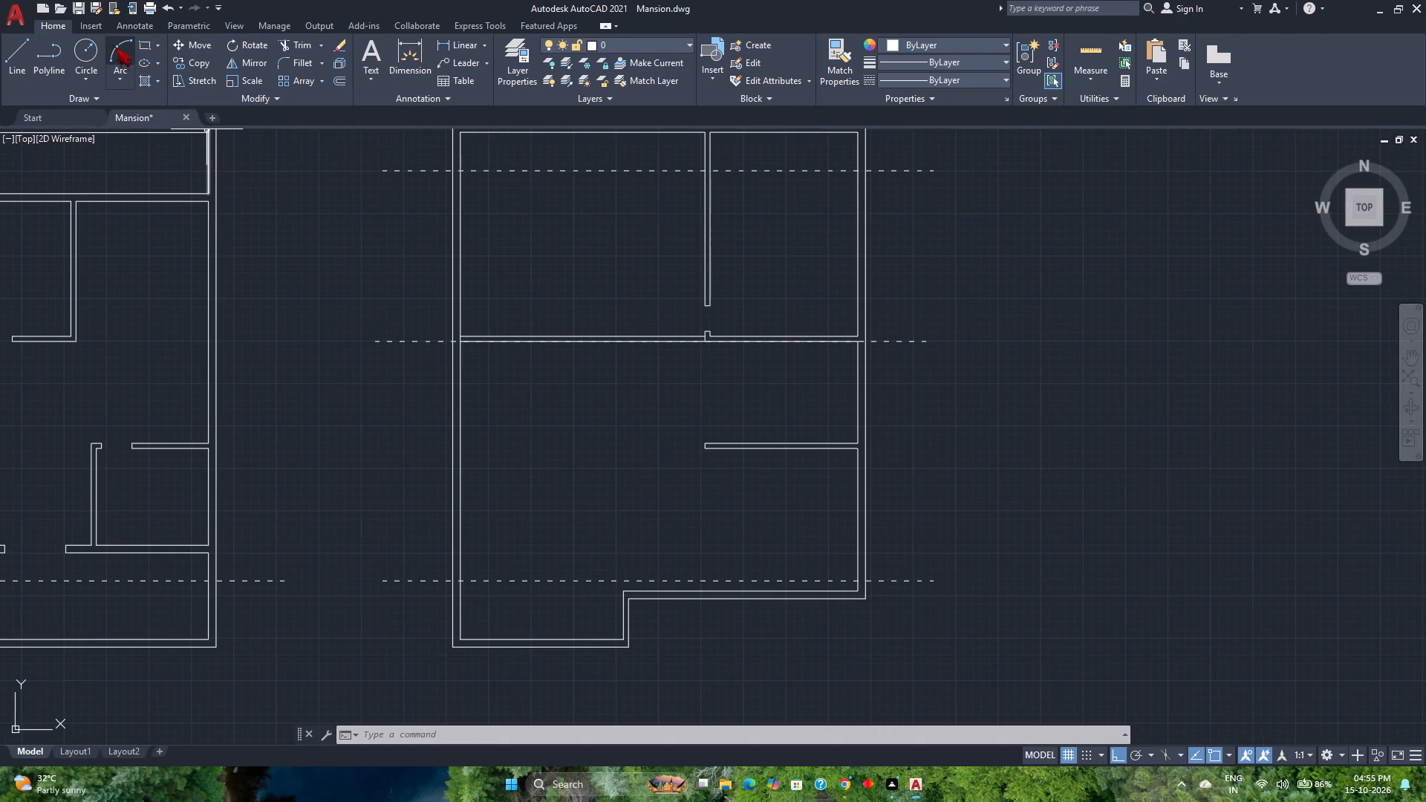
pyautogui.click(146, 46)
pyautogui.click(408, 549)
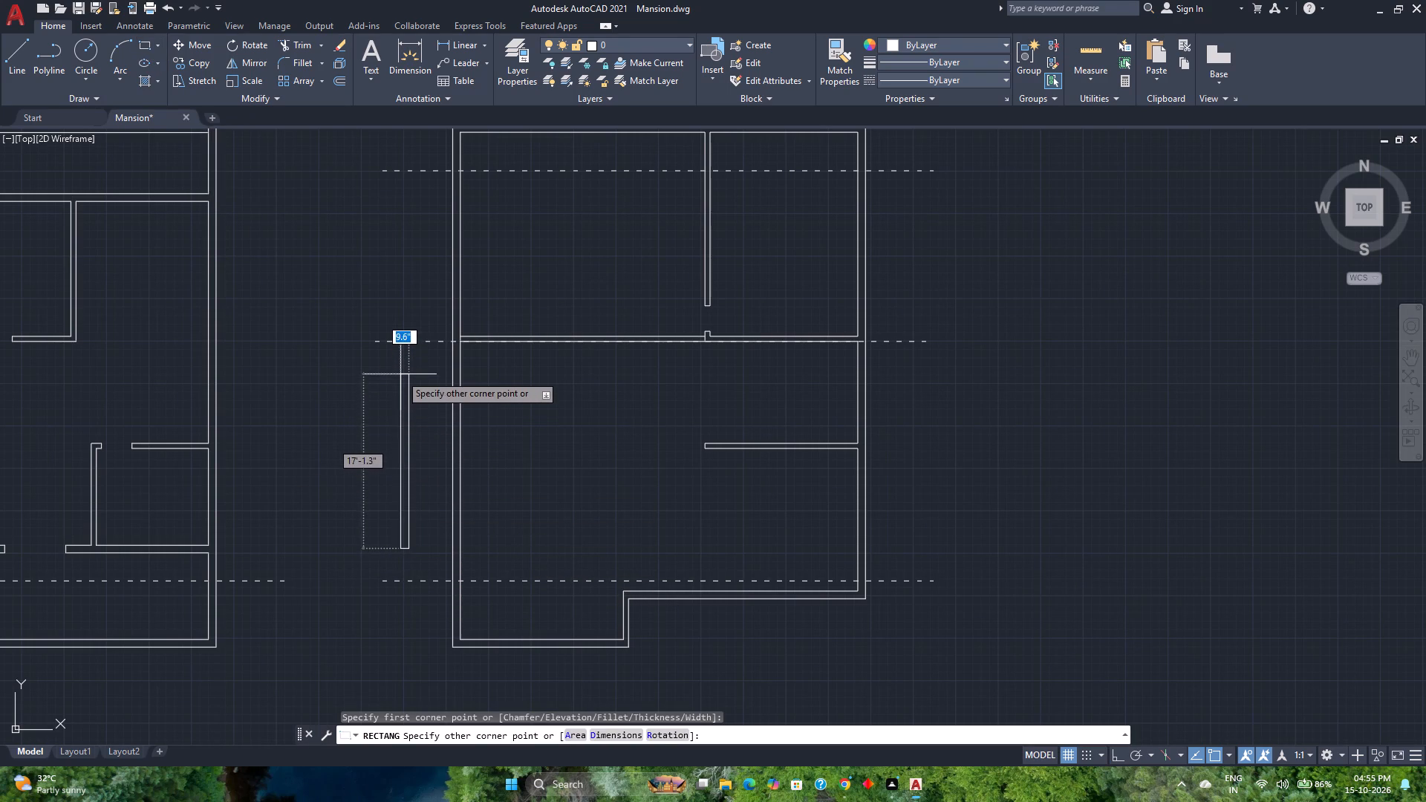
pyautogui.scroll(2, 400, 372)
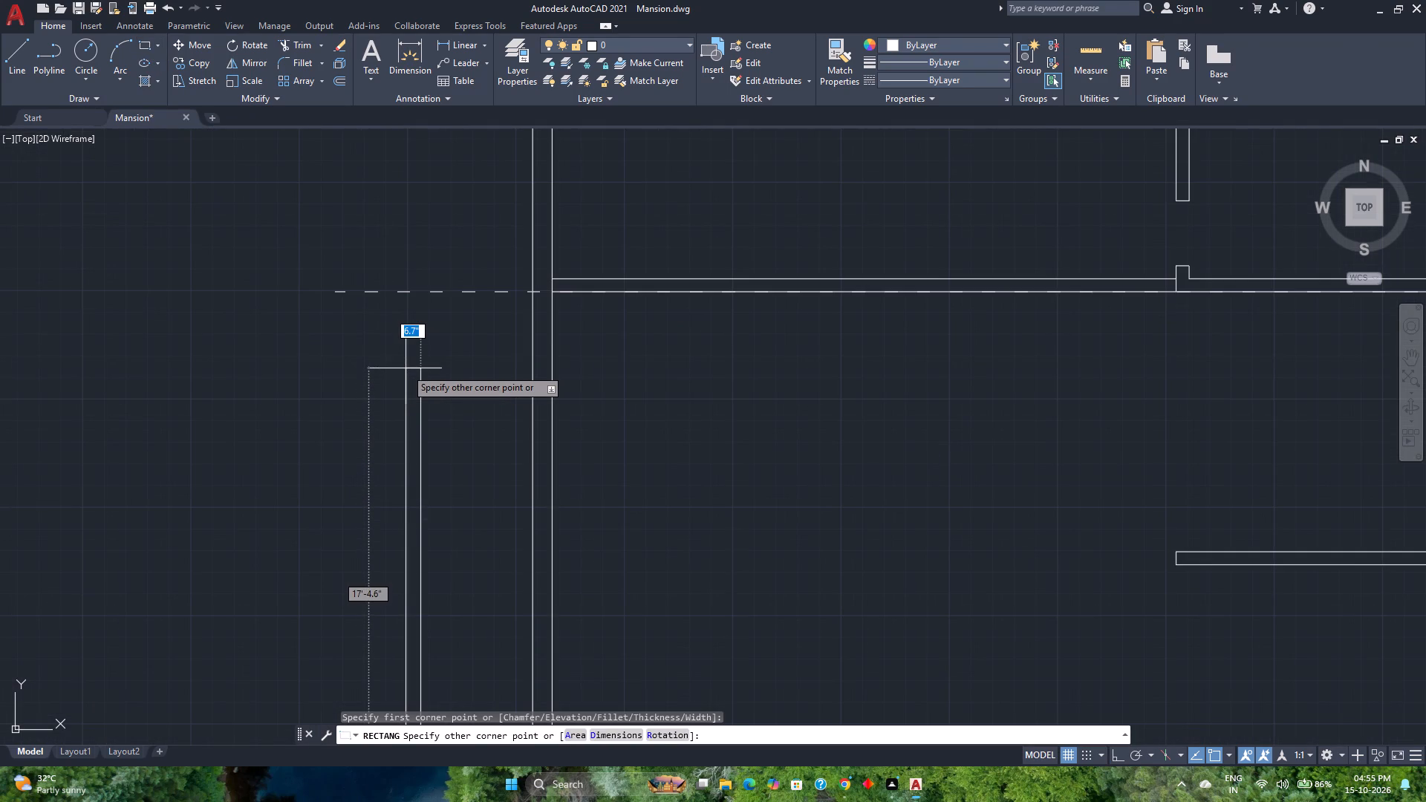
pyautogui.scroll(-1, 406, 368)
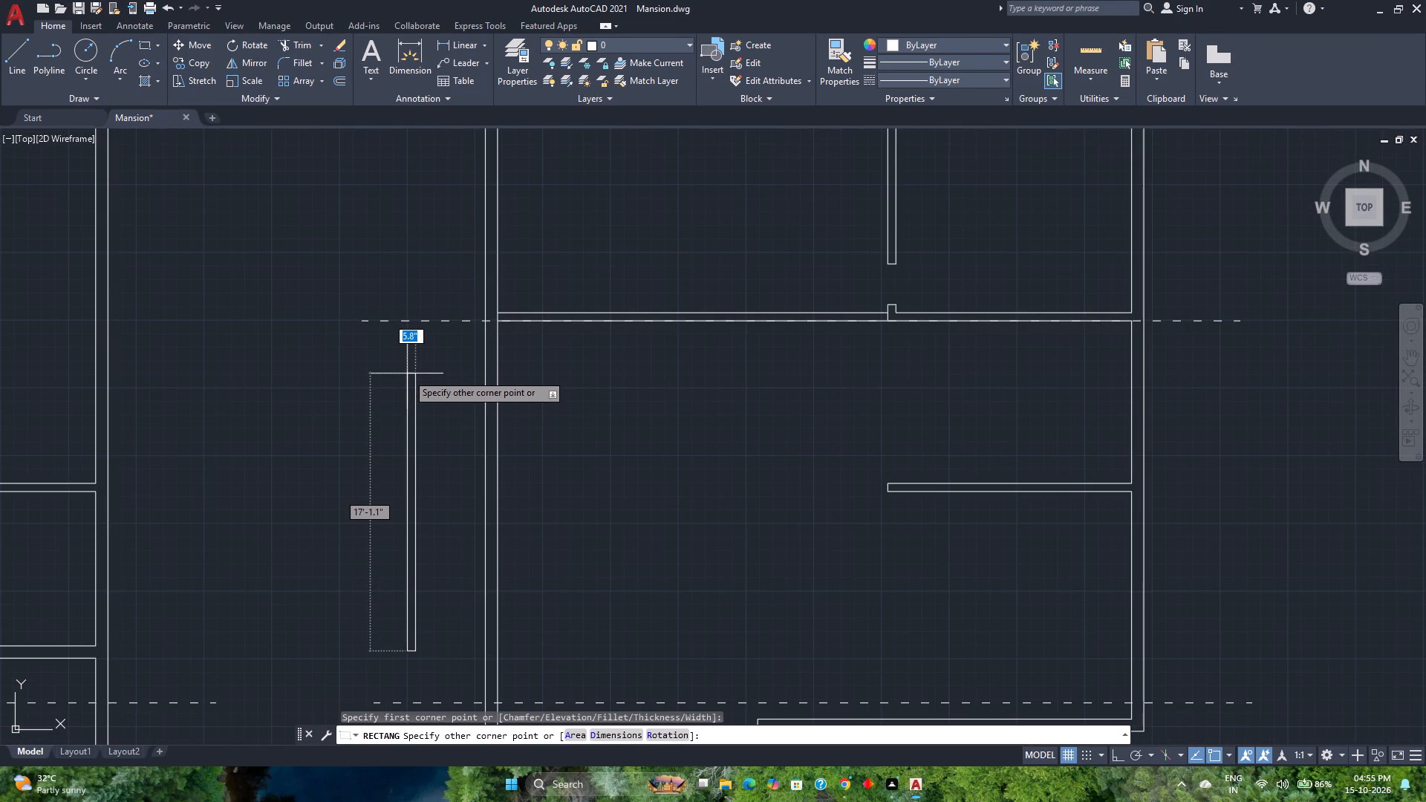
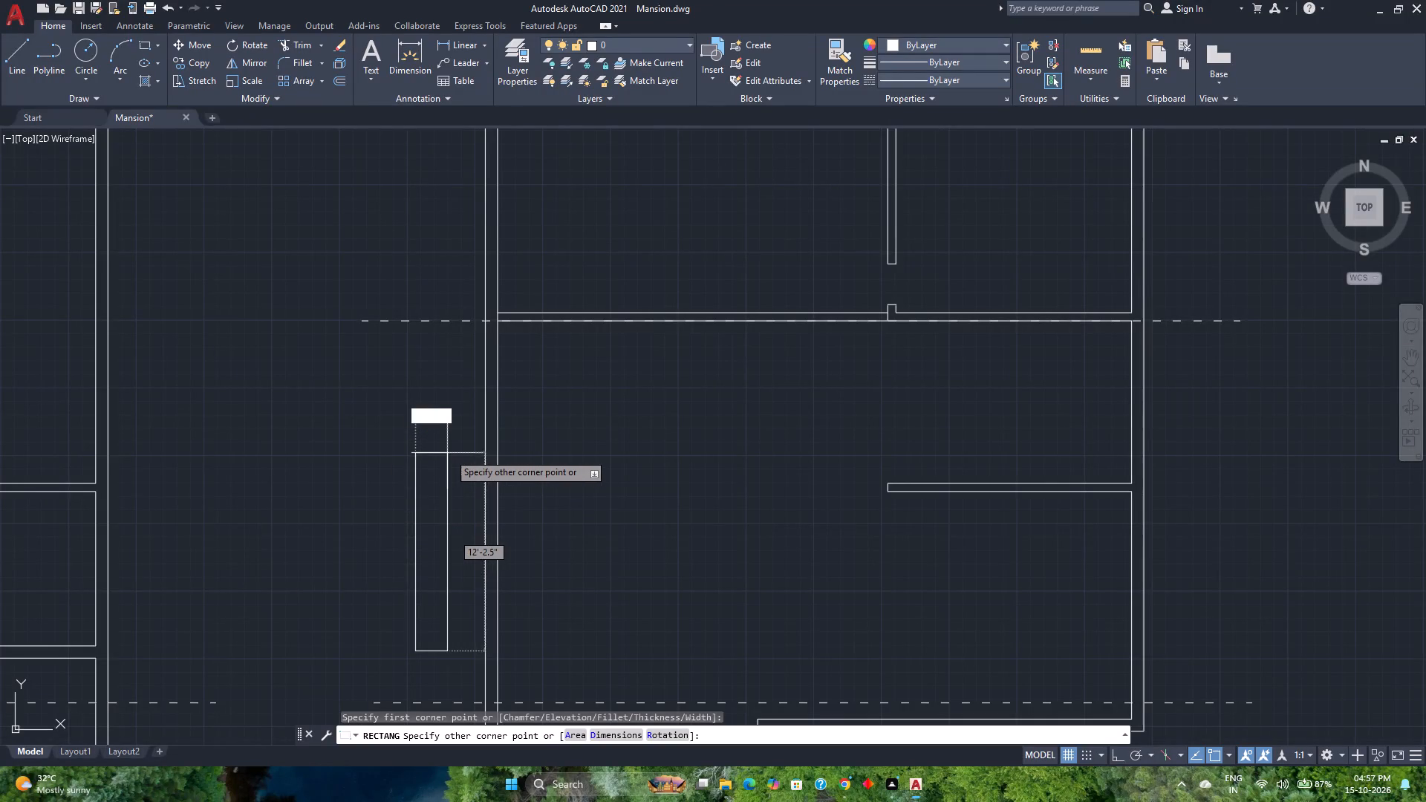
# Size the narrow vertical rectangle outside the right-hand plan's left outer wall to 2" wide by 14' tall.
pyautogui.scroll(2, 425, 456)
pyautogui.scroll(-1, 424, 457)
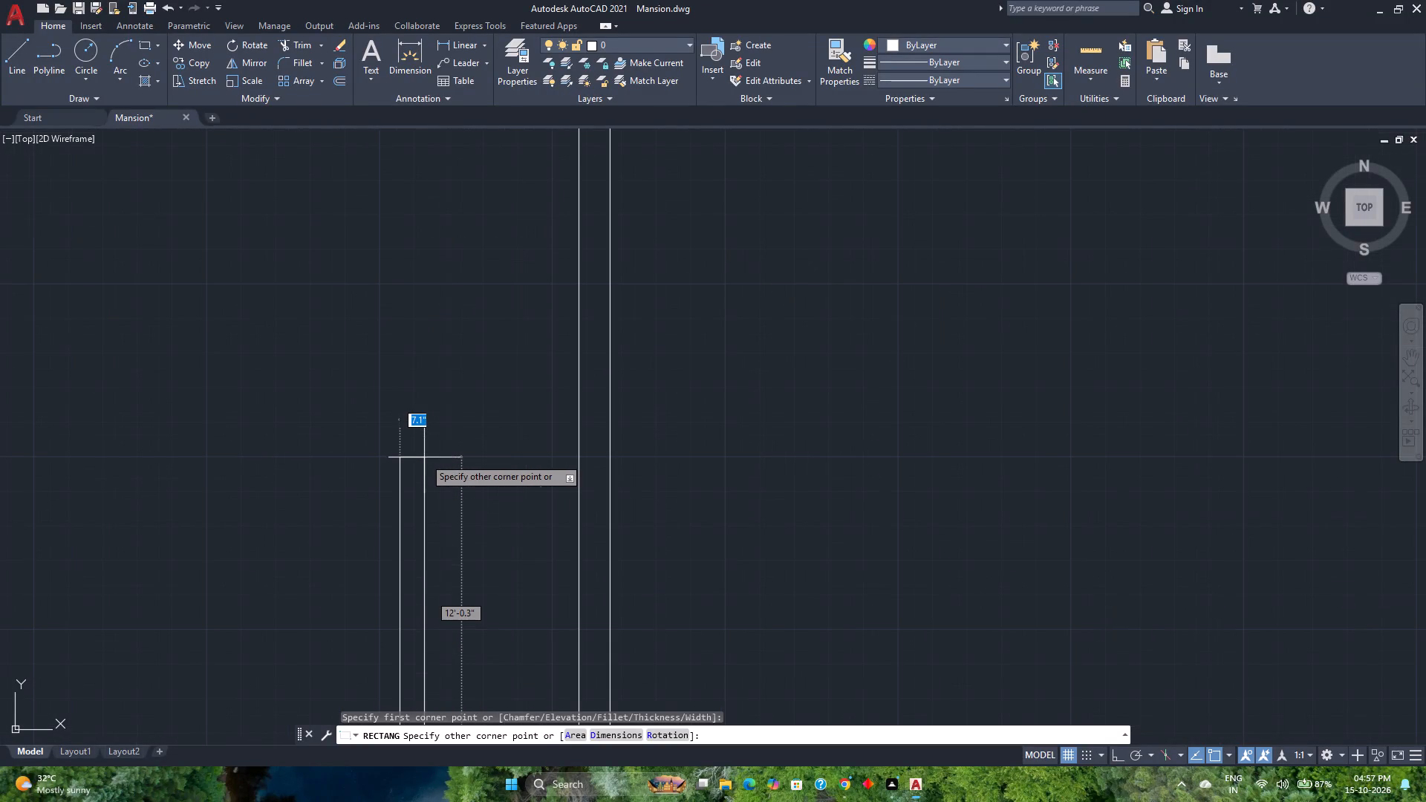
pyautogui.scroll(2, 424, 457)
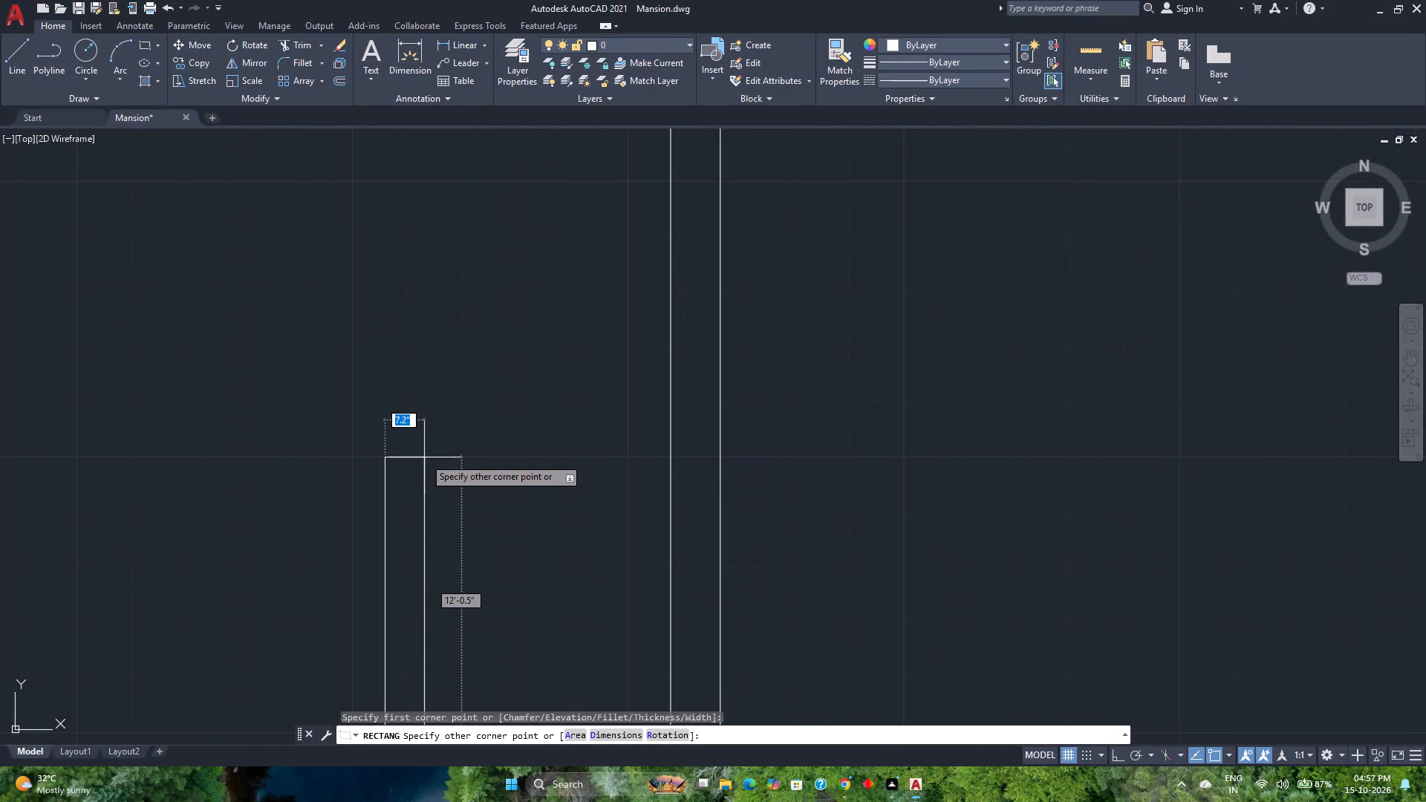
pyautogui.press('2')
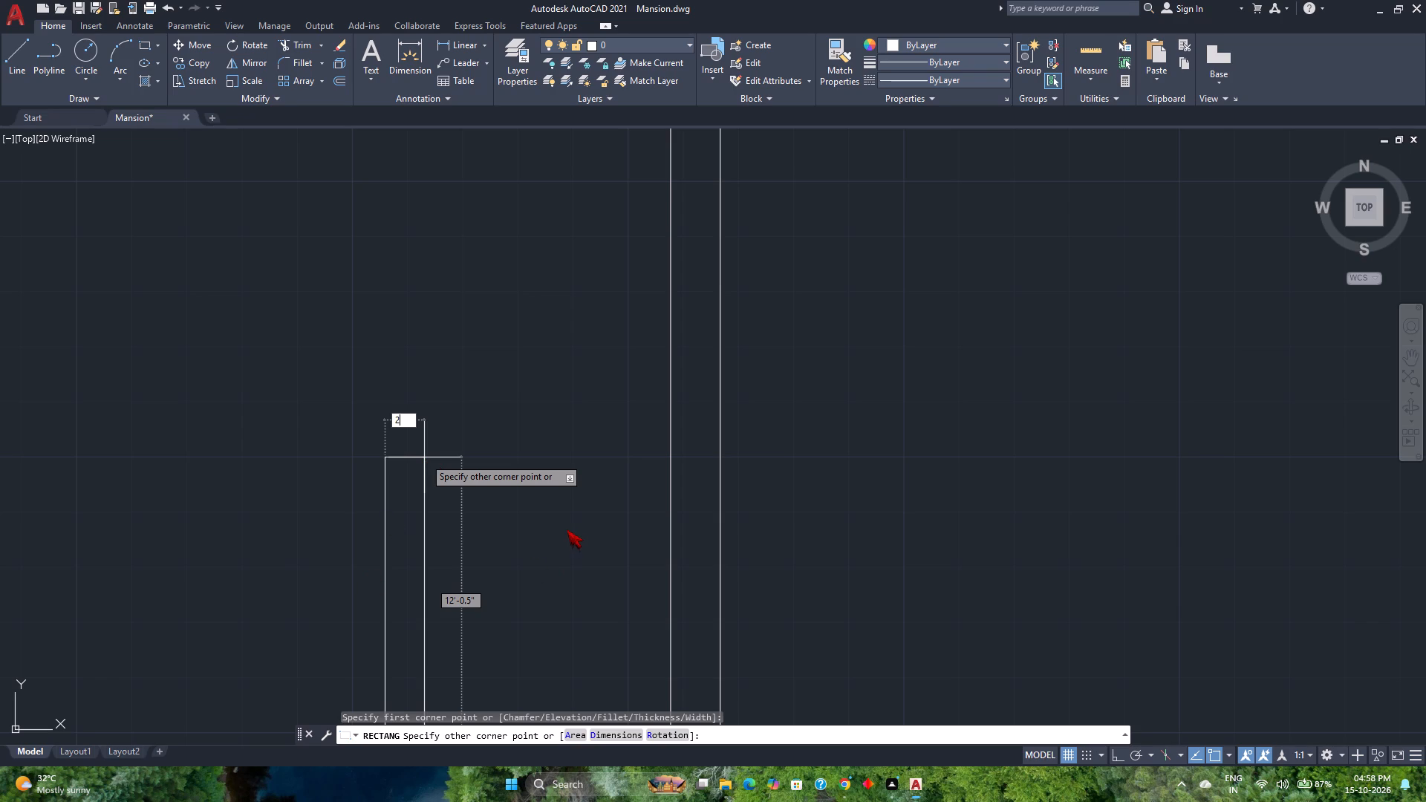
pyautogui.press(',')
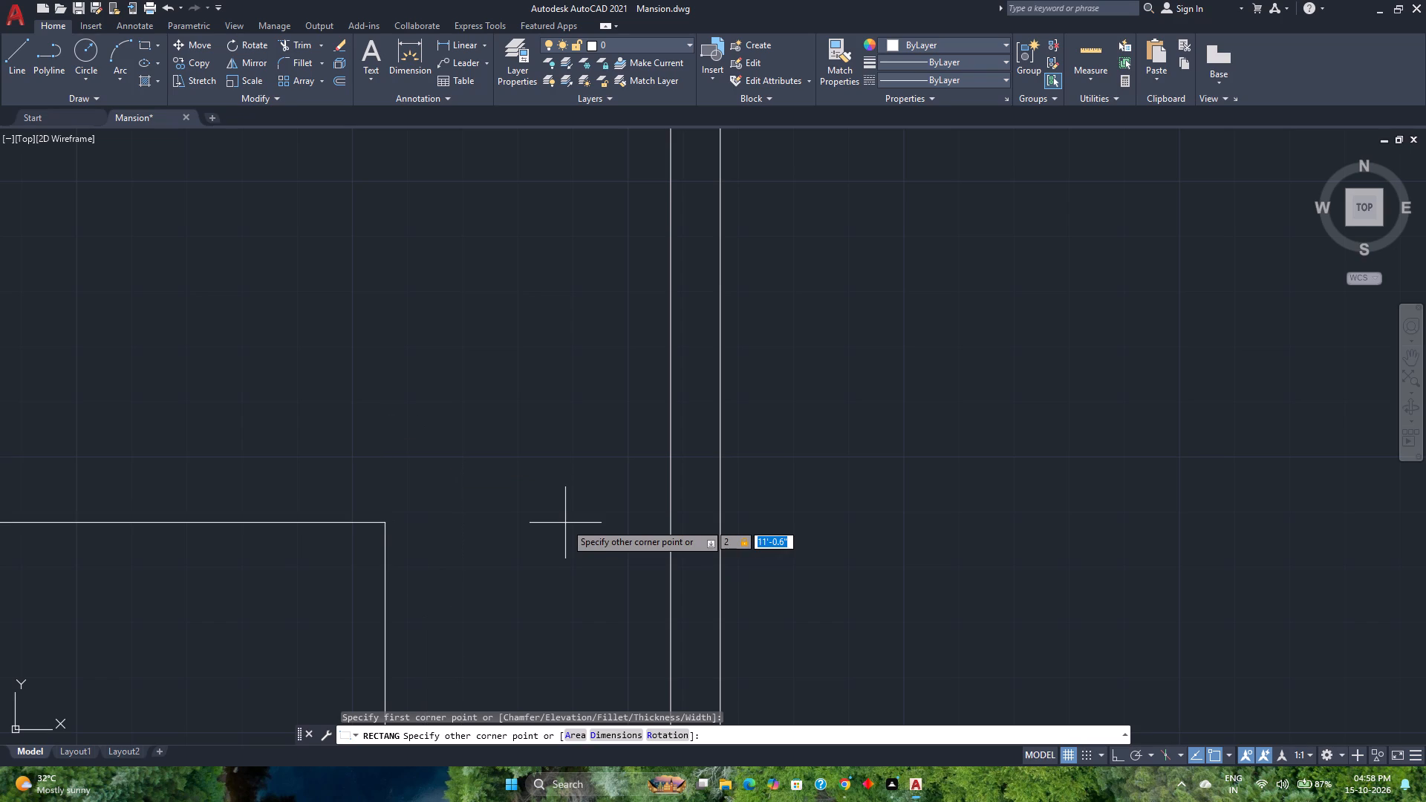
pyautogui.write('14')
pyautogui.press("'")
pyautogui.press('Return')
# Copy the 2" by 14' rectangle from its lower end as a linear array of 10 items, spaced 4" apart towards the middle plan.
pyautogui.scroll(-3, 569, 529)
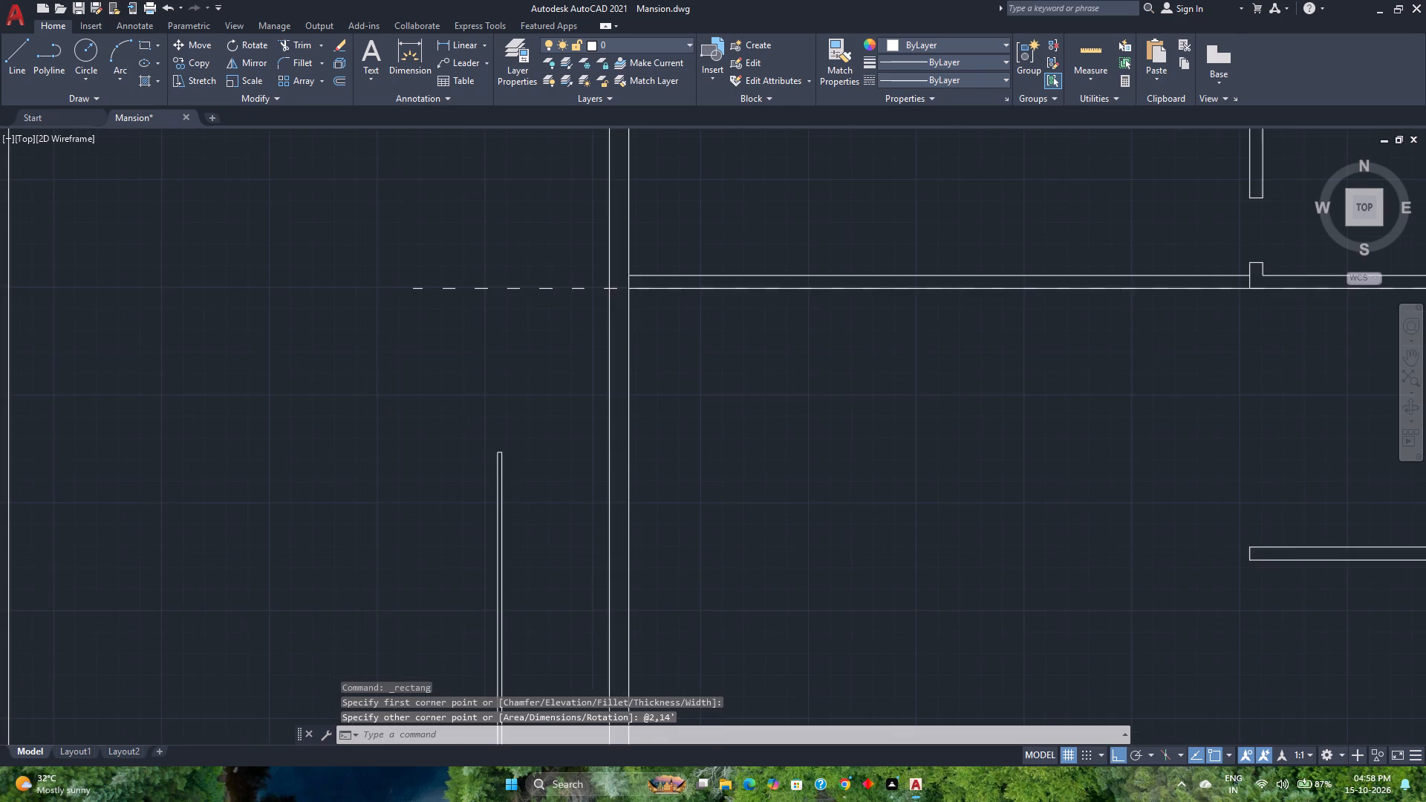
pyautogui.moveTo(568, 535); pyautogui.dragTo(529, 421, button='middle')
pyautogui.scroll(-1, 565, 530)
pyautogui.click(517, 529)
pyautogui.click(454, 475)
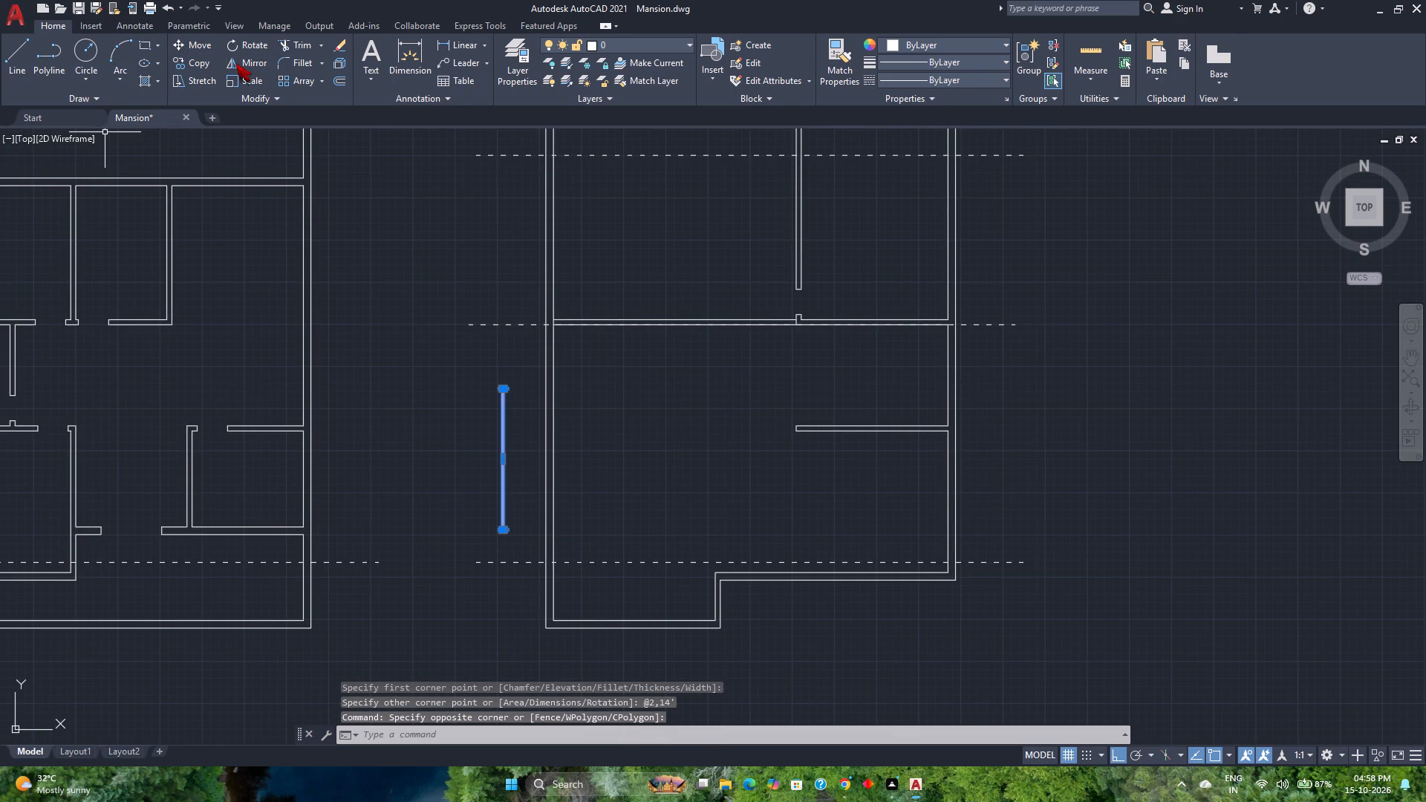
pyautogui.click(204, 60)
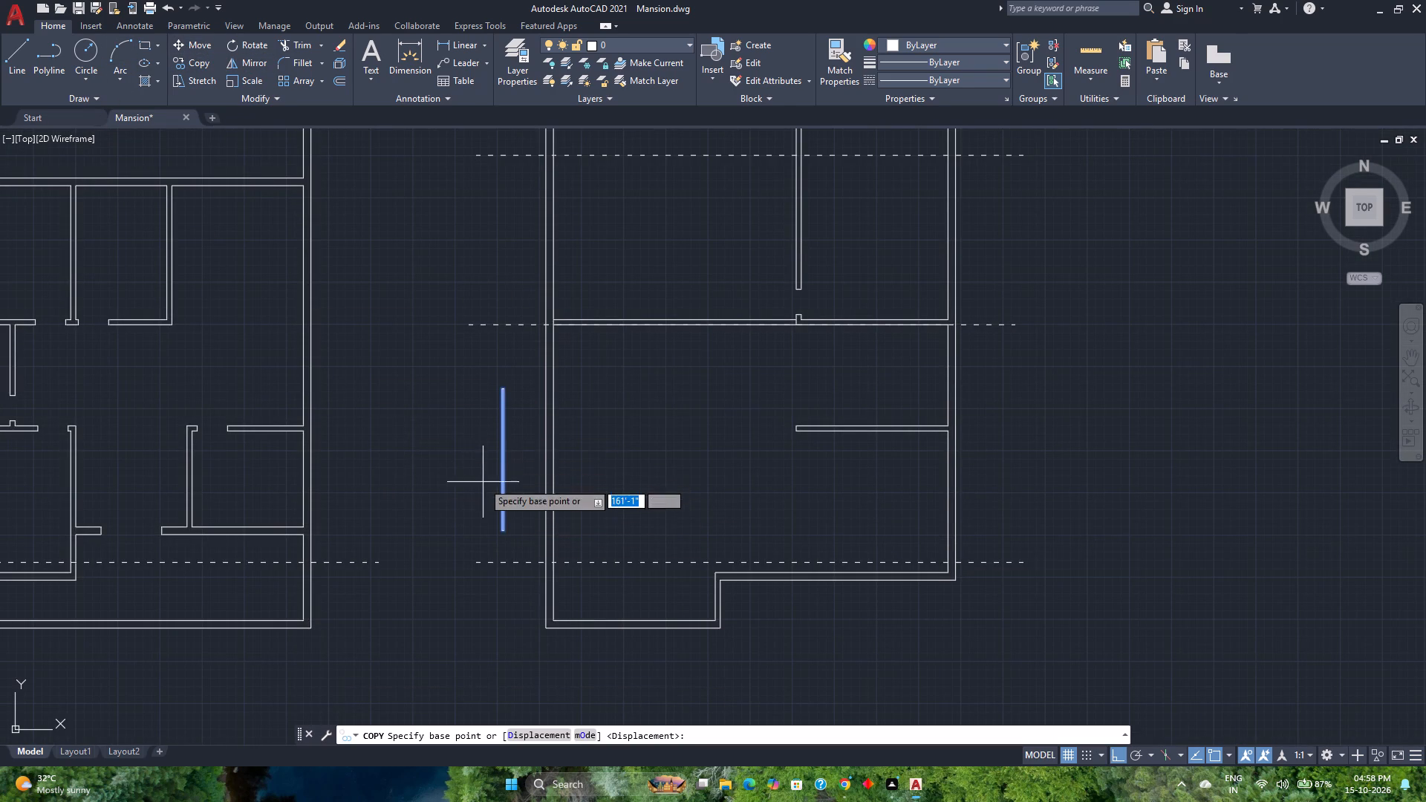
pyautogui.scroll(3, 483, 482)
pyautogui.moveTo(546, 623); pyautogui.dragTo(541, 502, button='middle')
pyautogui.middleClick(541, 502)
pyautogui.scroll(2, 563, 576)
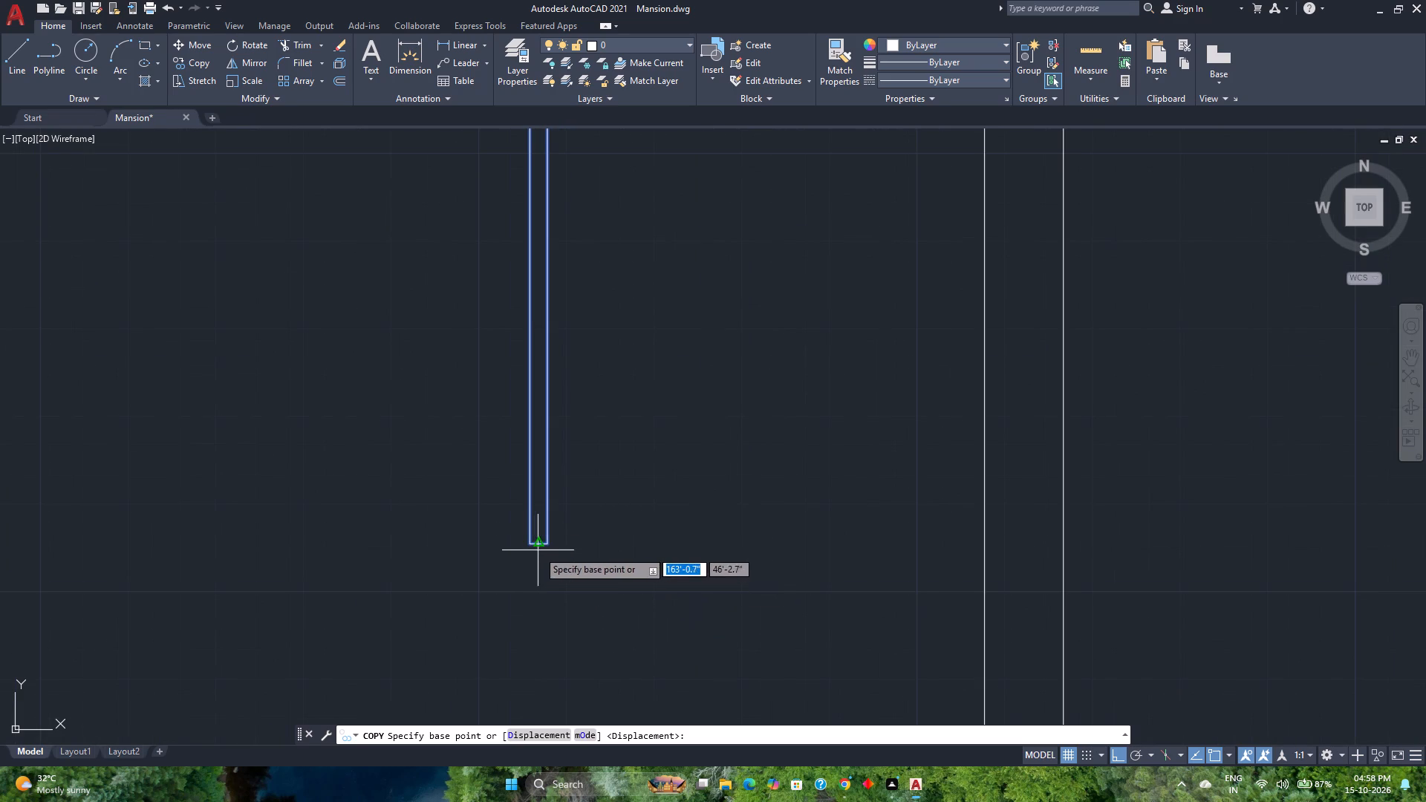
pyautogui.click(544, 547)
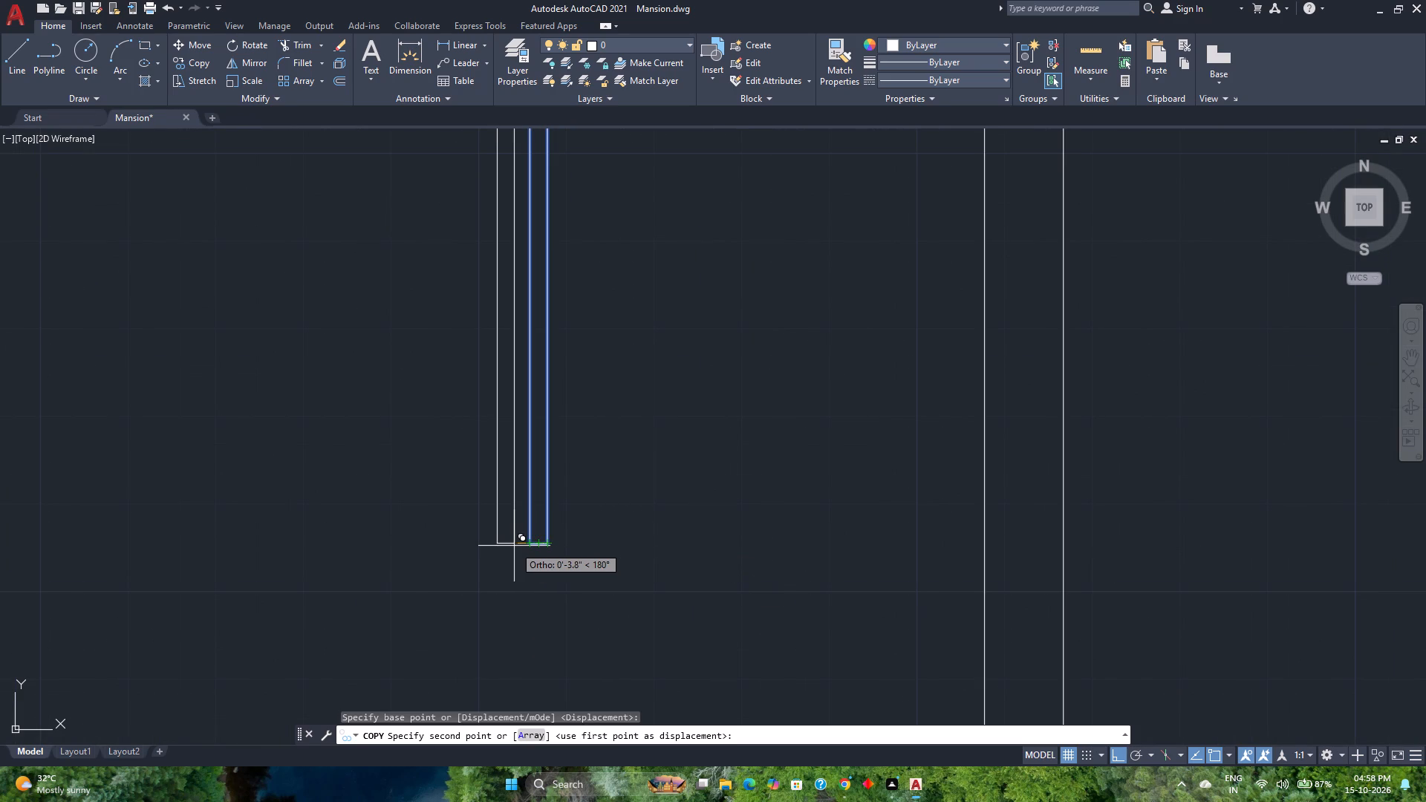
pyautogui.click(527, 731)
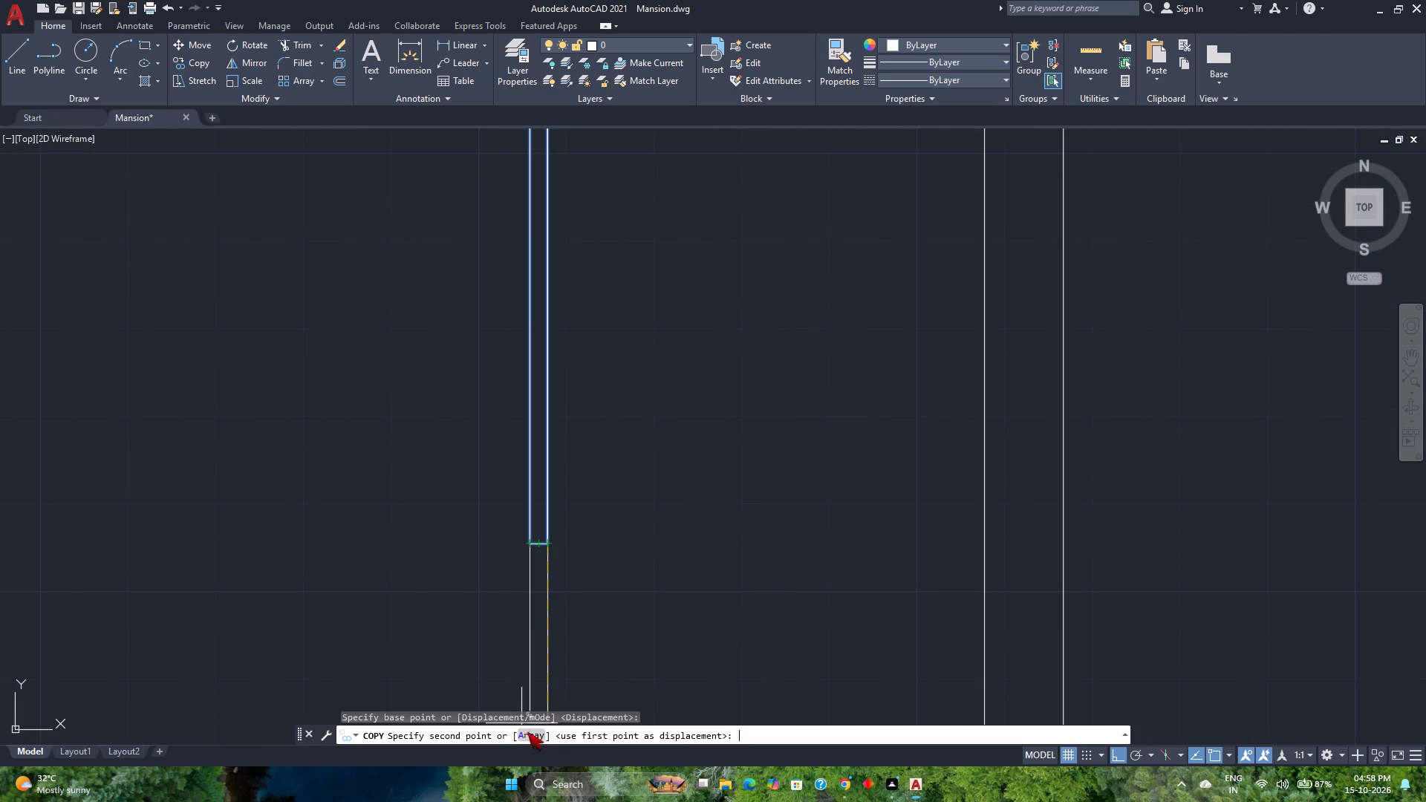
pyautogui.press('1')
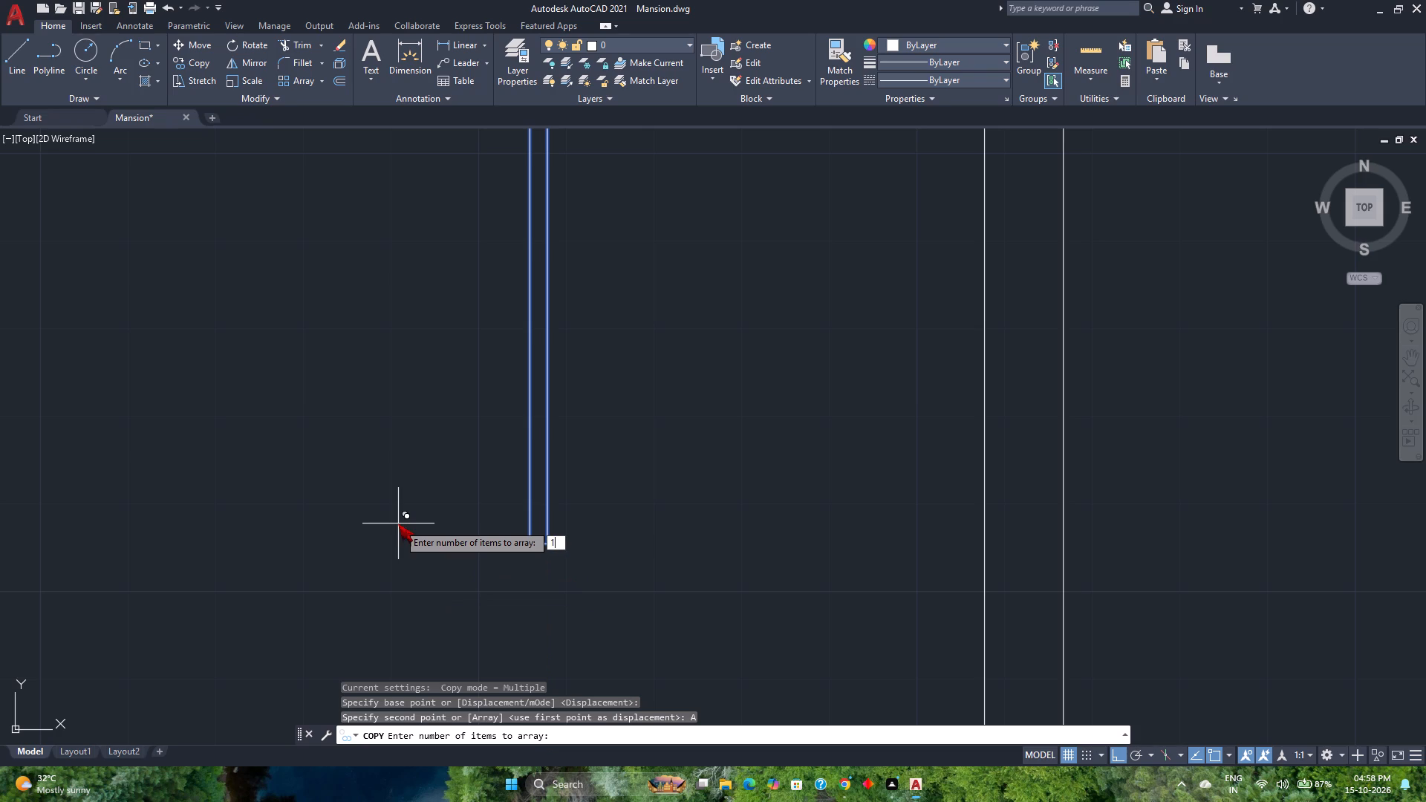
pyautogui.press('0')
pyautogui.press('Return')
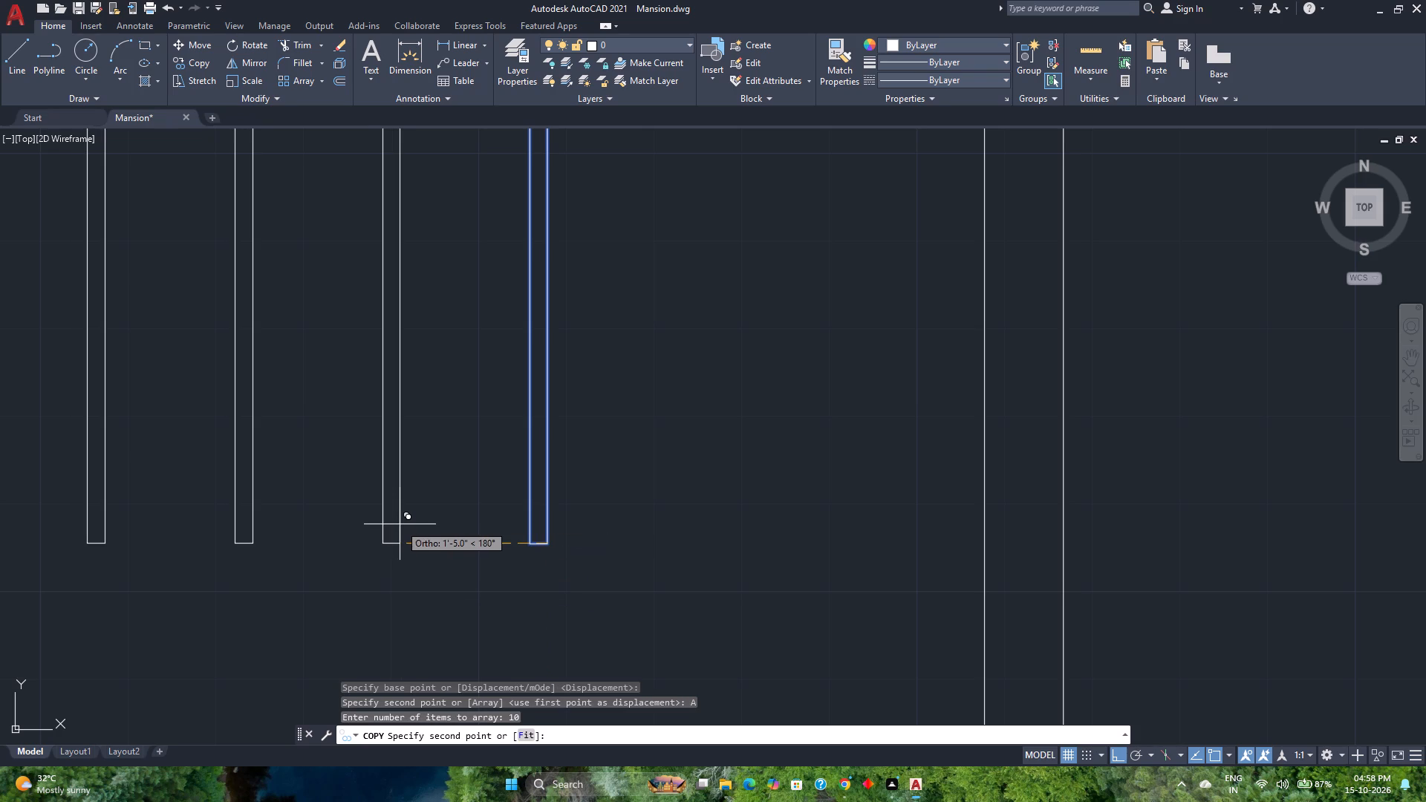
pyautogui.scroll(-4, 405, 525)
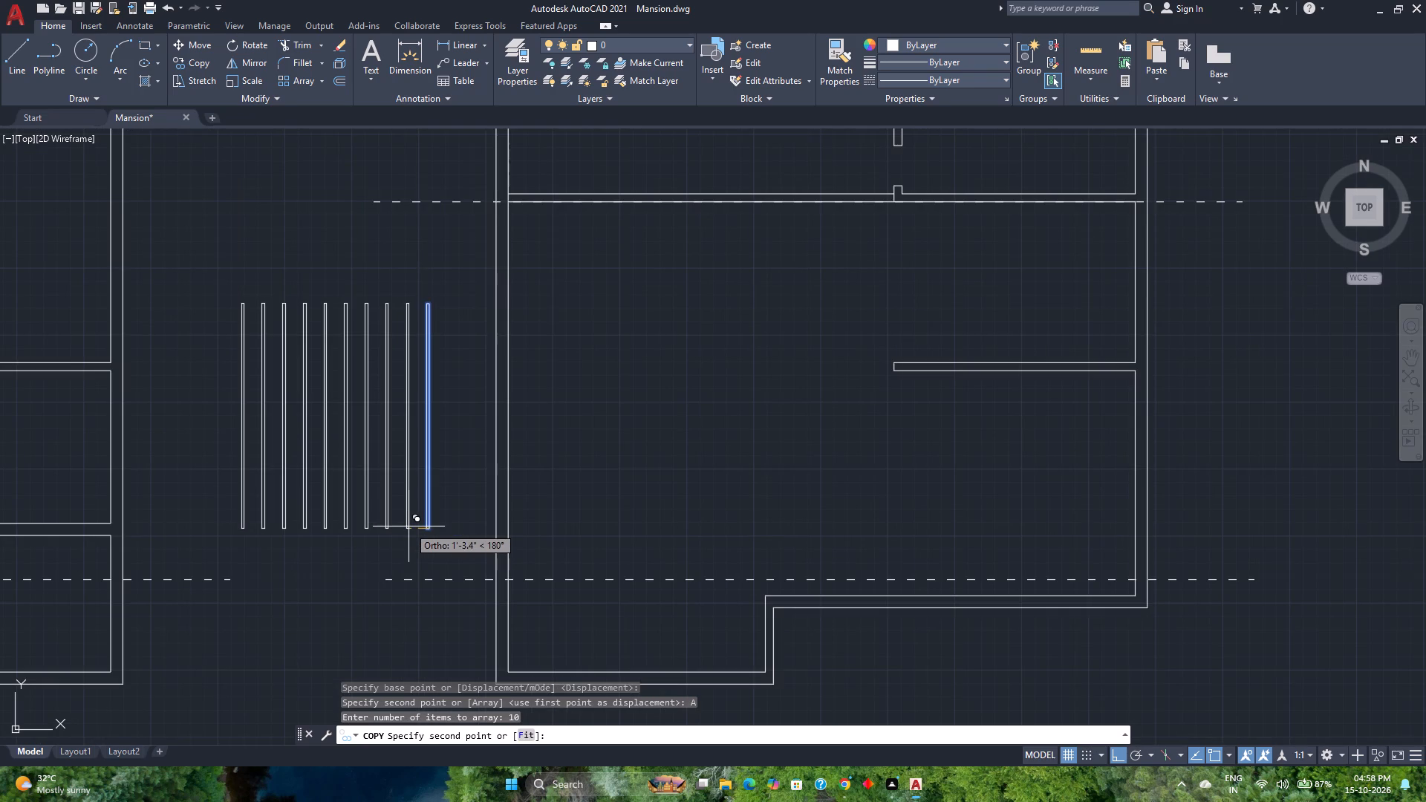
pyautogui.scroll(2, 414, 528)
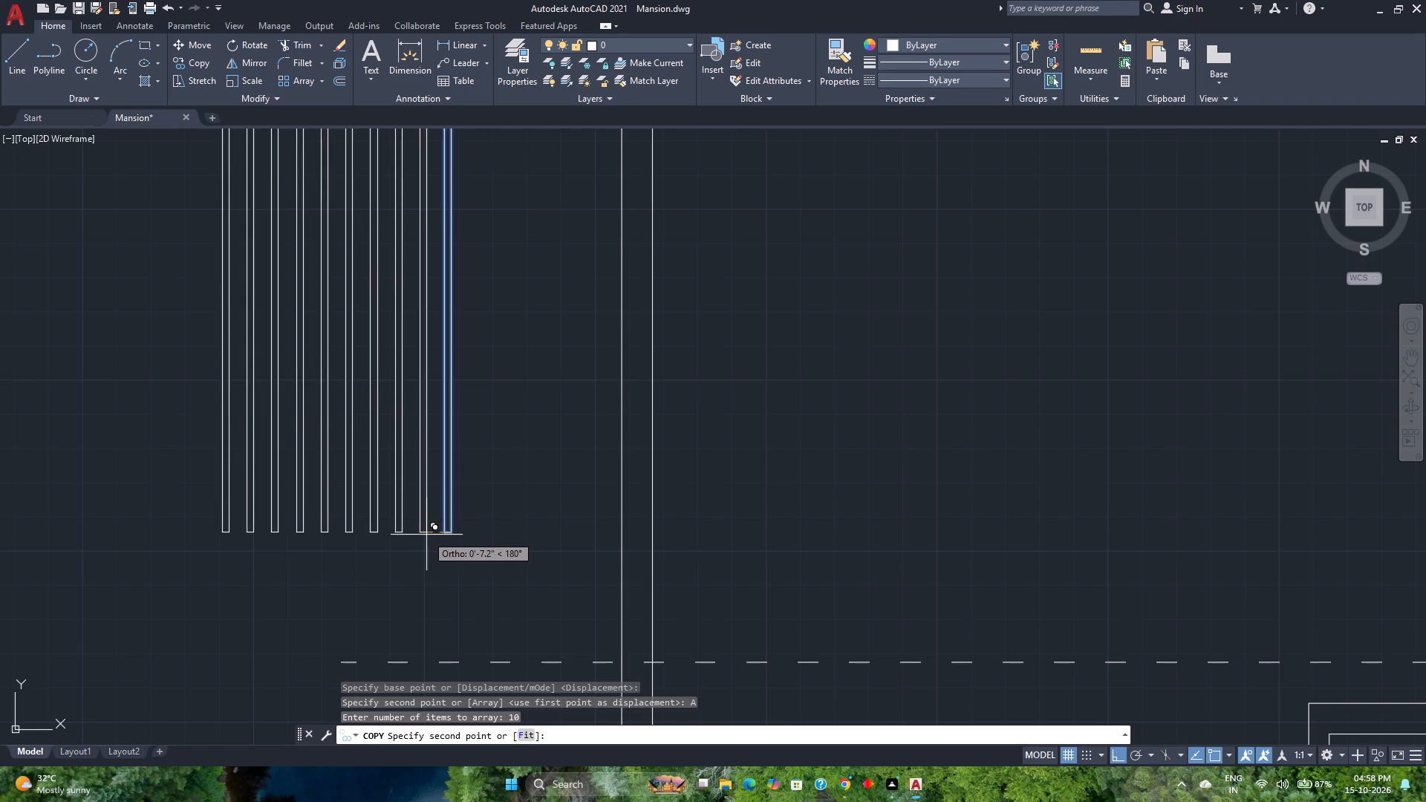
pyautogui.scroll(4, 427, 535)
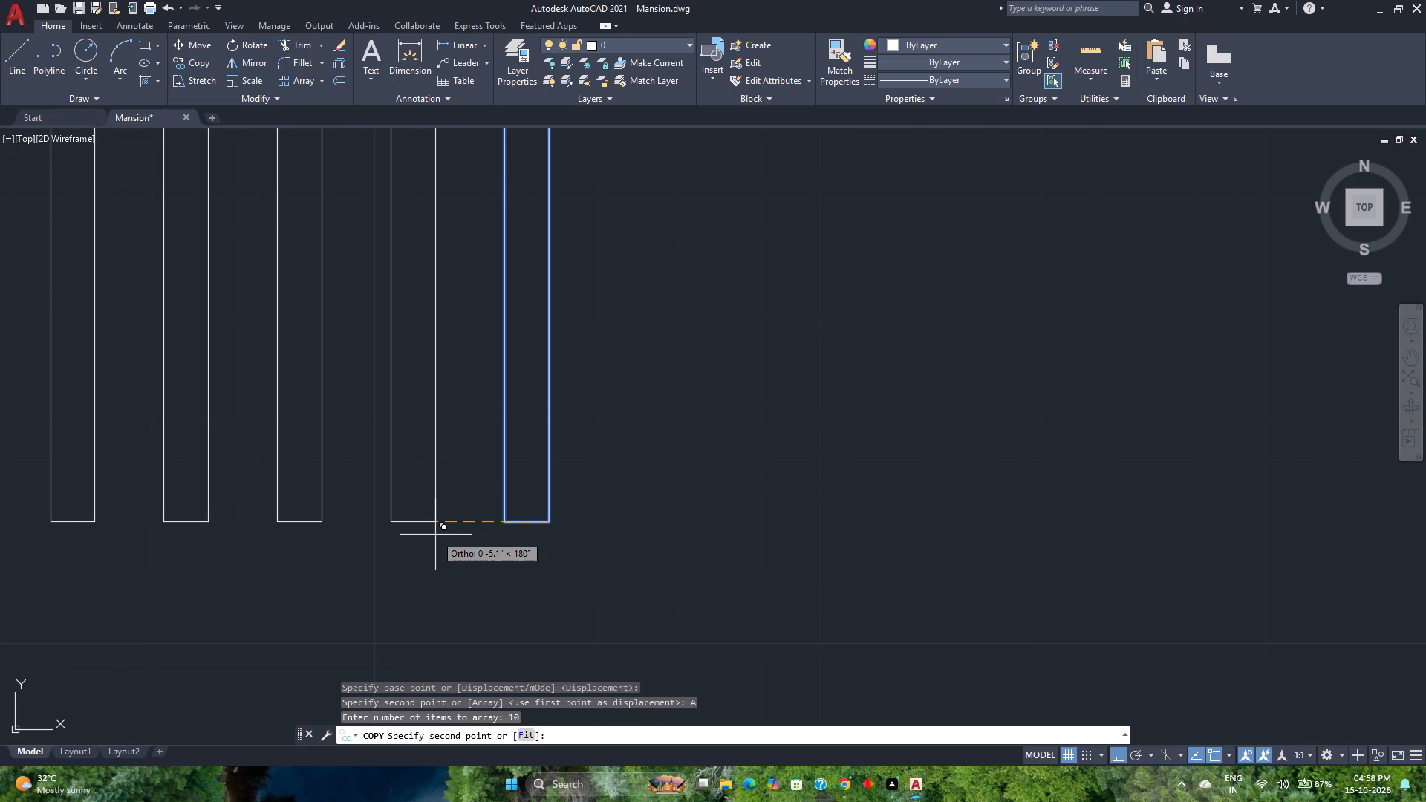
pyautogui.press('4')
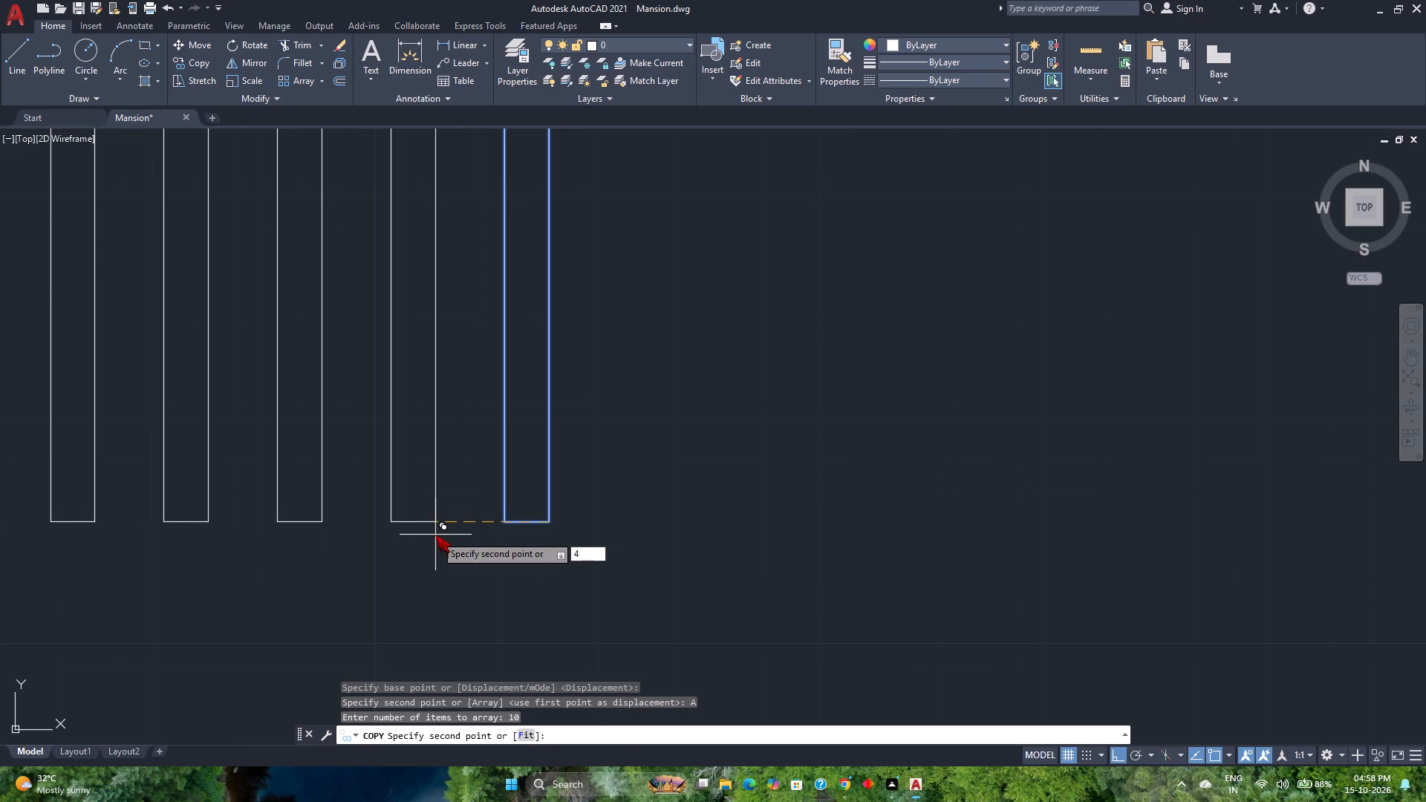
pyautogui.press('Return')
pyautogui.press('Escape')
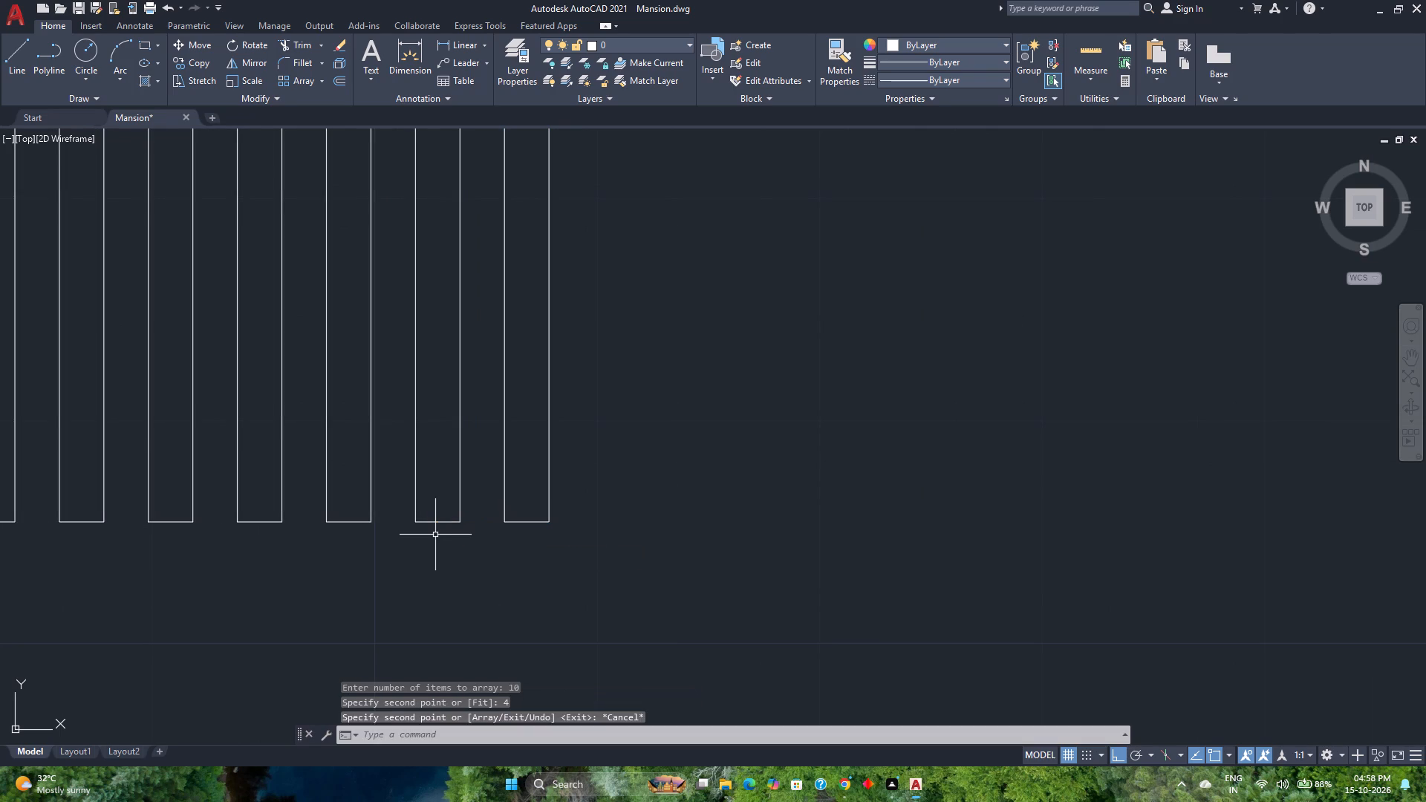
# Examine the row of narrow strips and their lower ends beside the right-hand plan's outer wall.
pyautogui.scroll(-4, 435, 535)
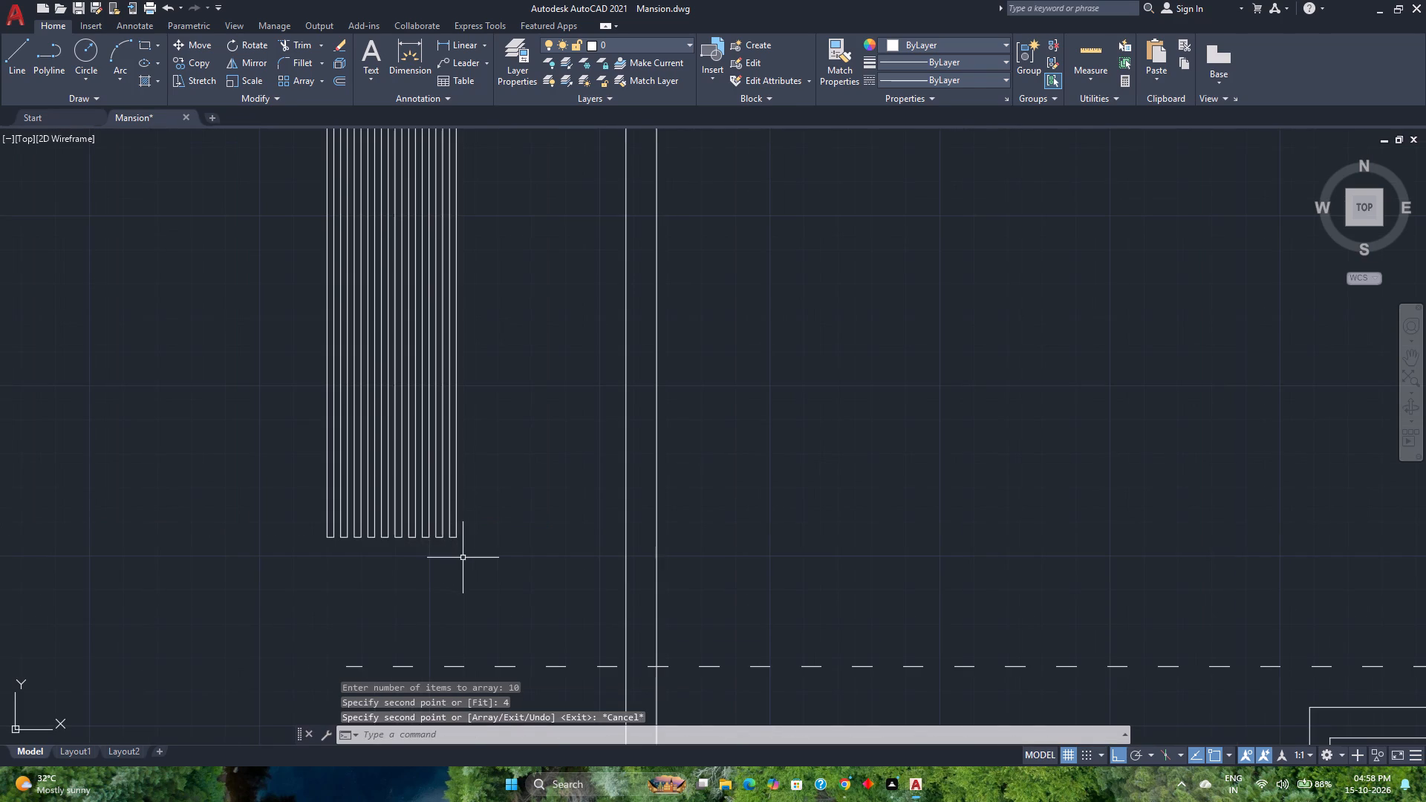
pyautogui.moveTo(471, 562); pyautogui.dragTo(528, 639, button='middle')
pyautogui.scroll(-3, 541, 603)
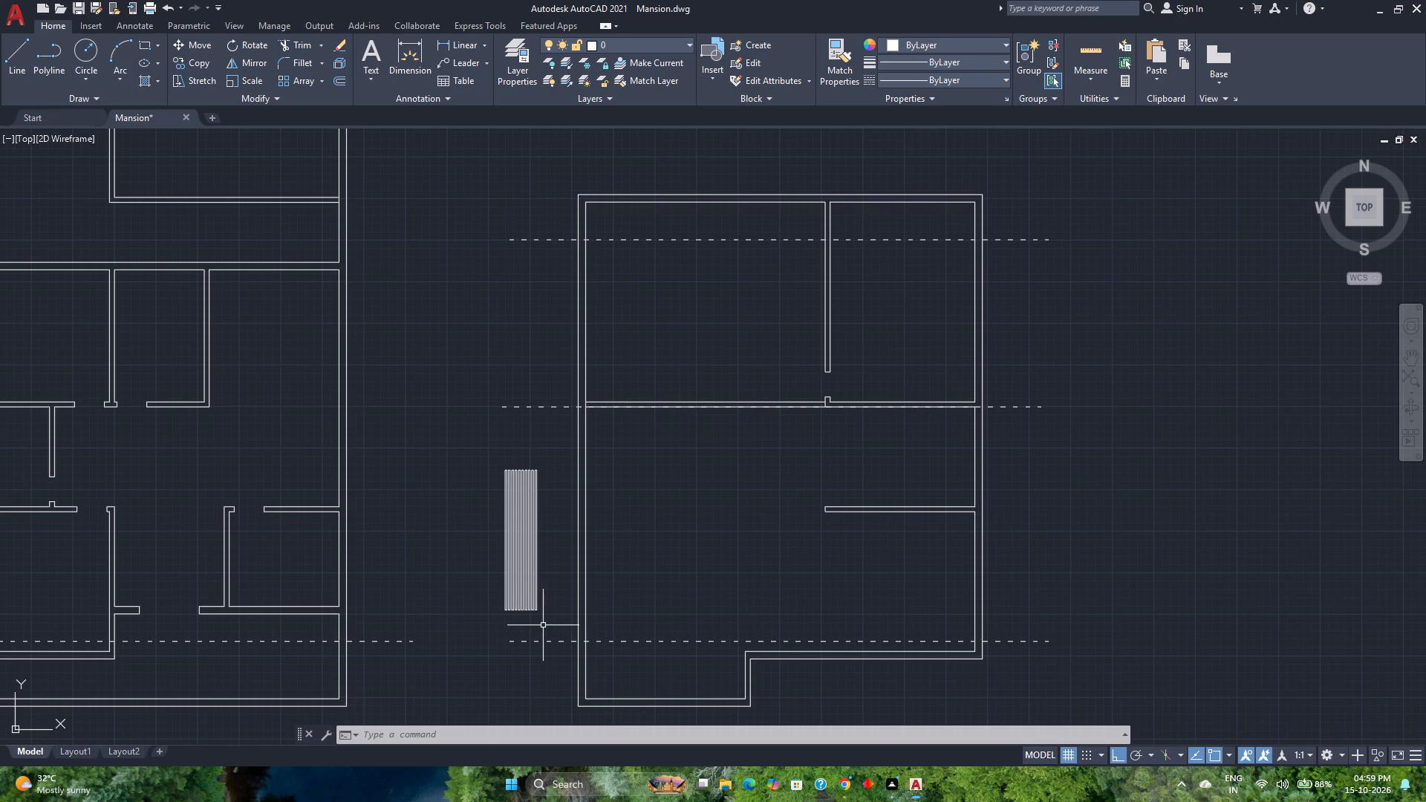
pyautogui.scroll(2, 534, 604)
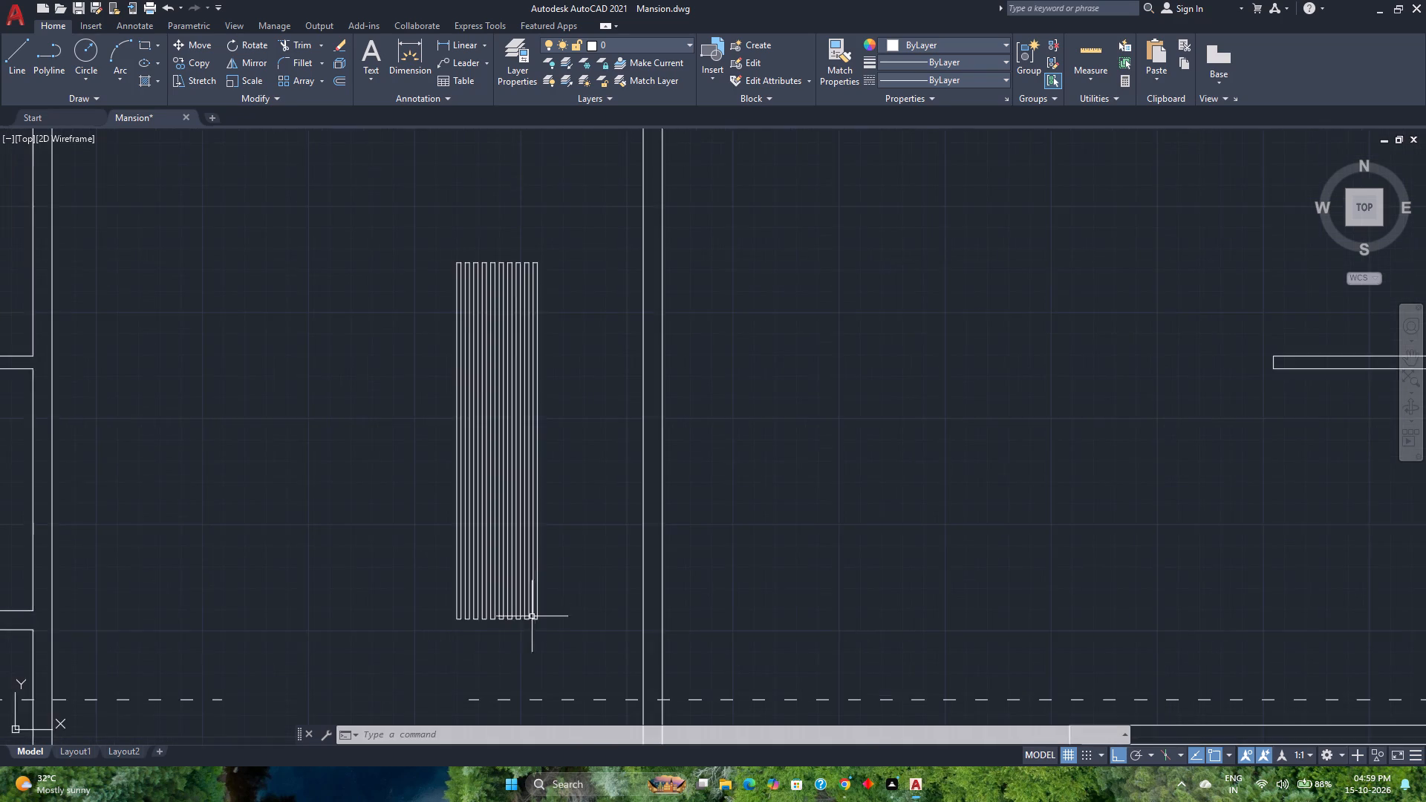
pyautogui.scroll(2, 530, 625)
pyautogui.moveTo(530, 625); pyautogui.dragTo(629, 604, button='middle')
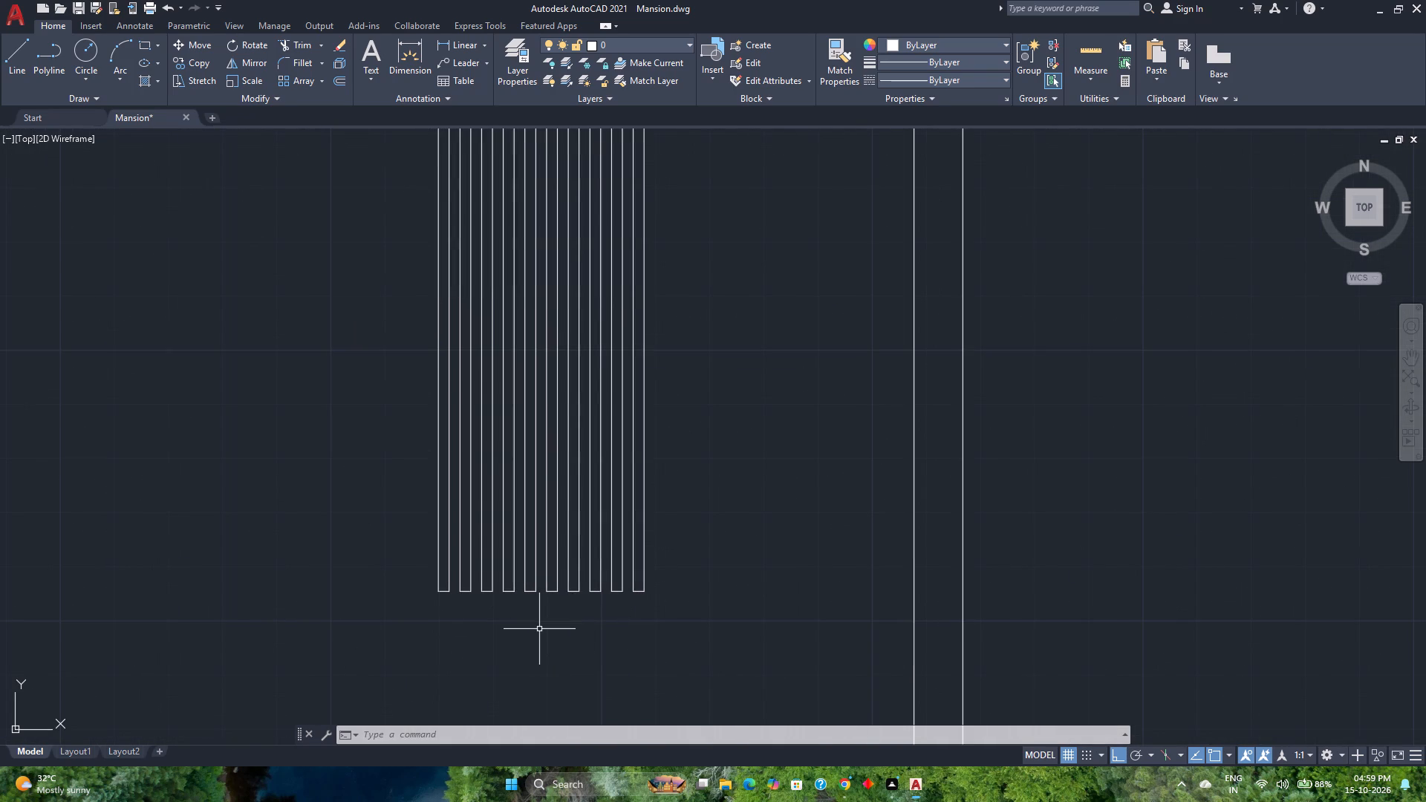
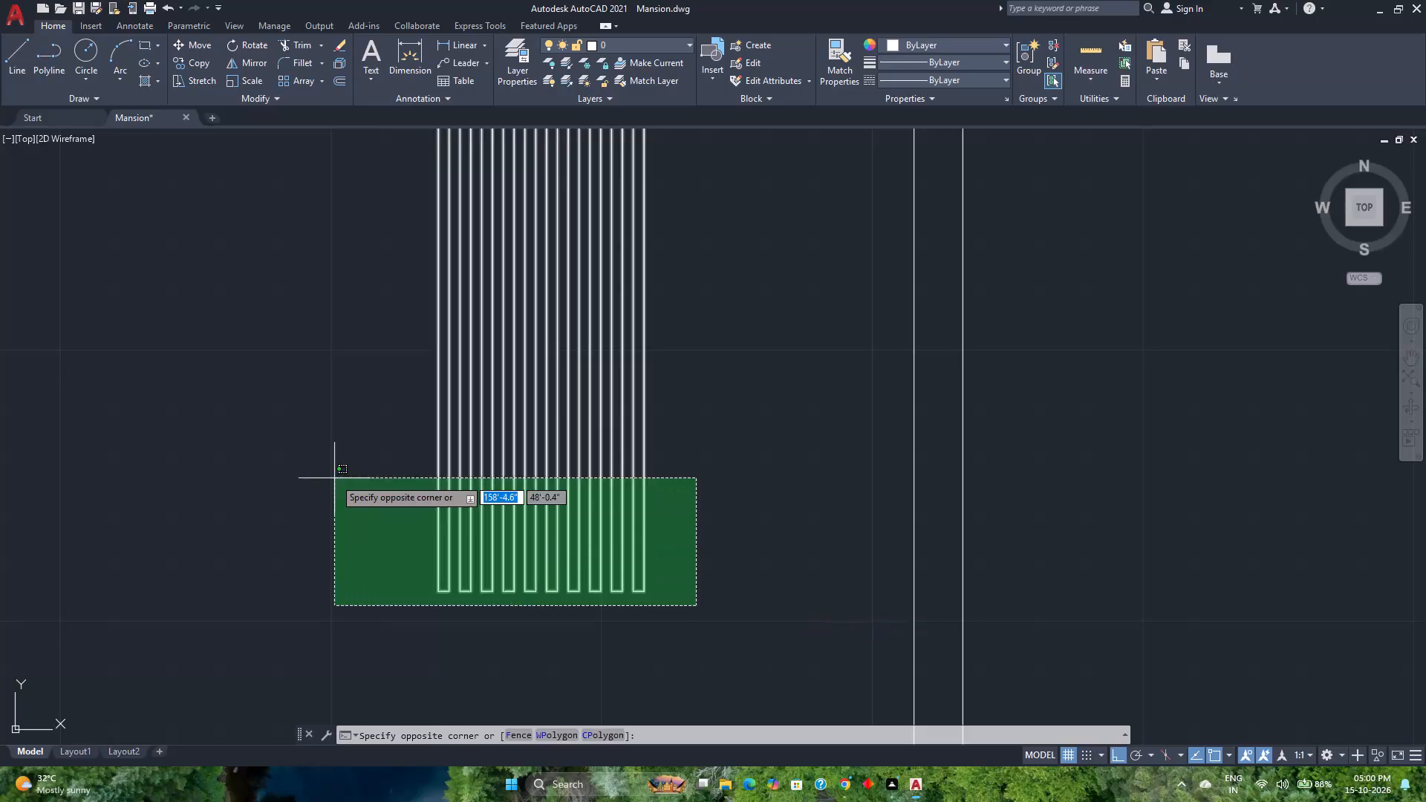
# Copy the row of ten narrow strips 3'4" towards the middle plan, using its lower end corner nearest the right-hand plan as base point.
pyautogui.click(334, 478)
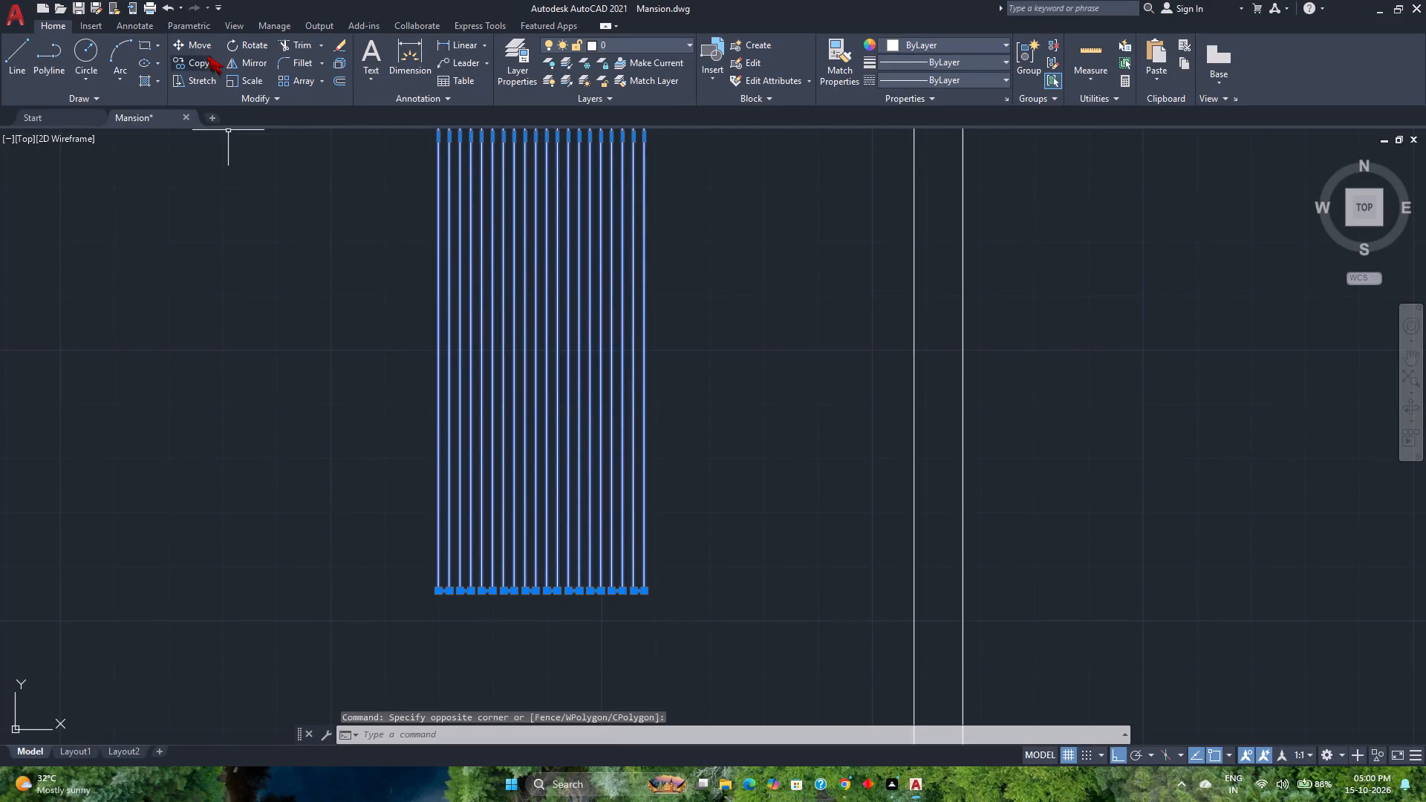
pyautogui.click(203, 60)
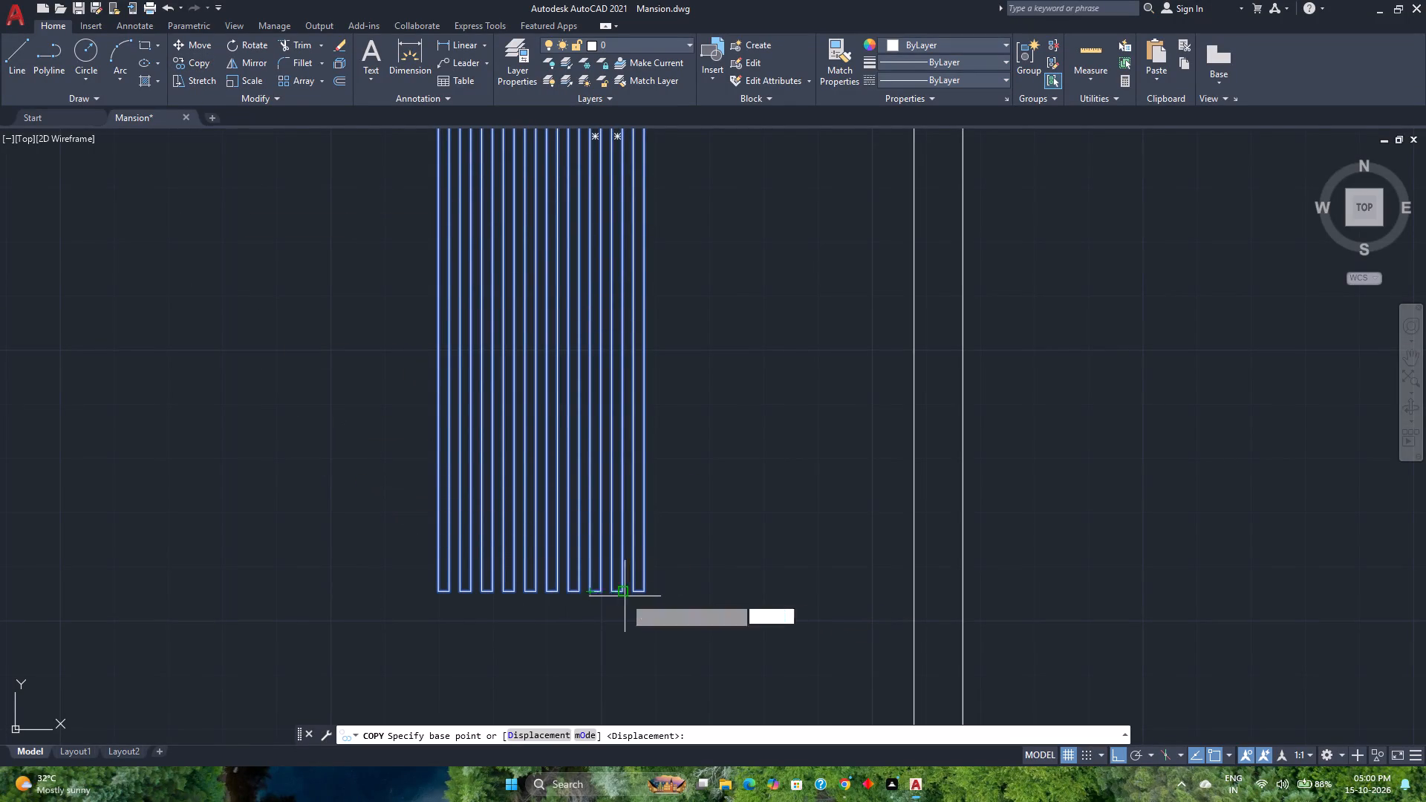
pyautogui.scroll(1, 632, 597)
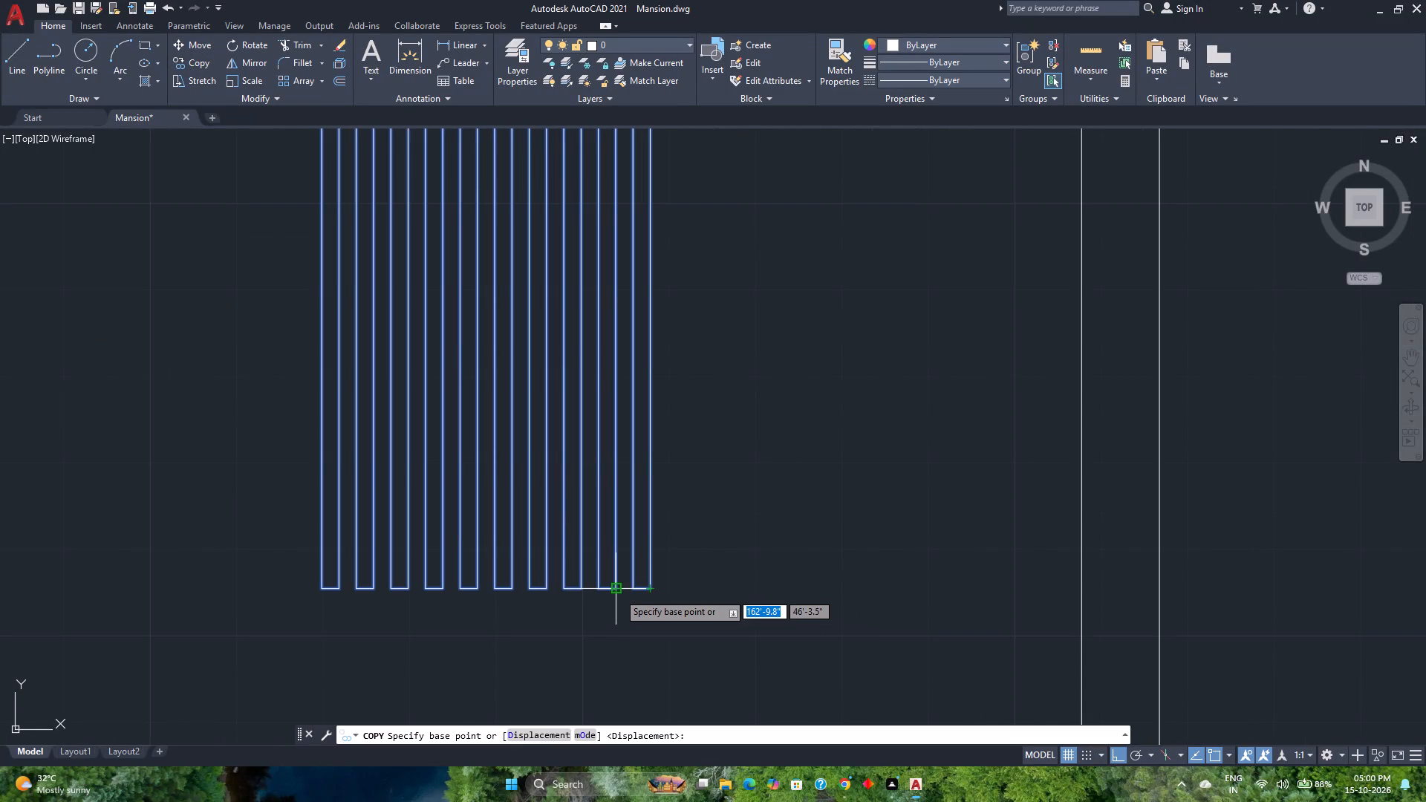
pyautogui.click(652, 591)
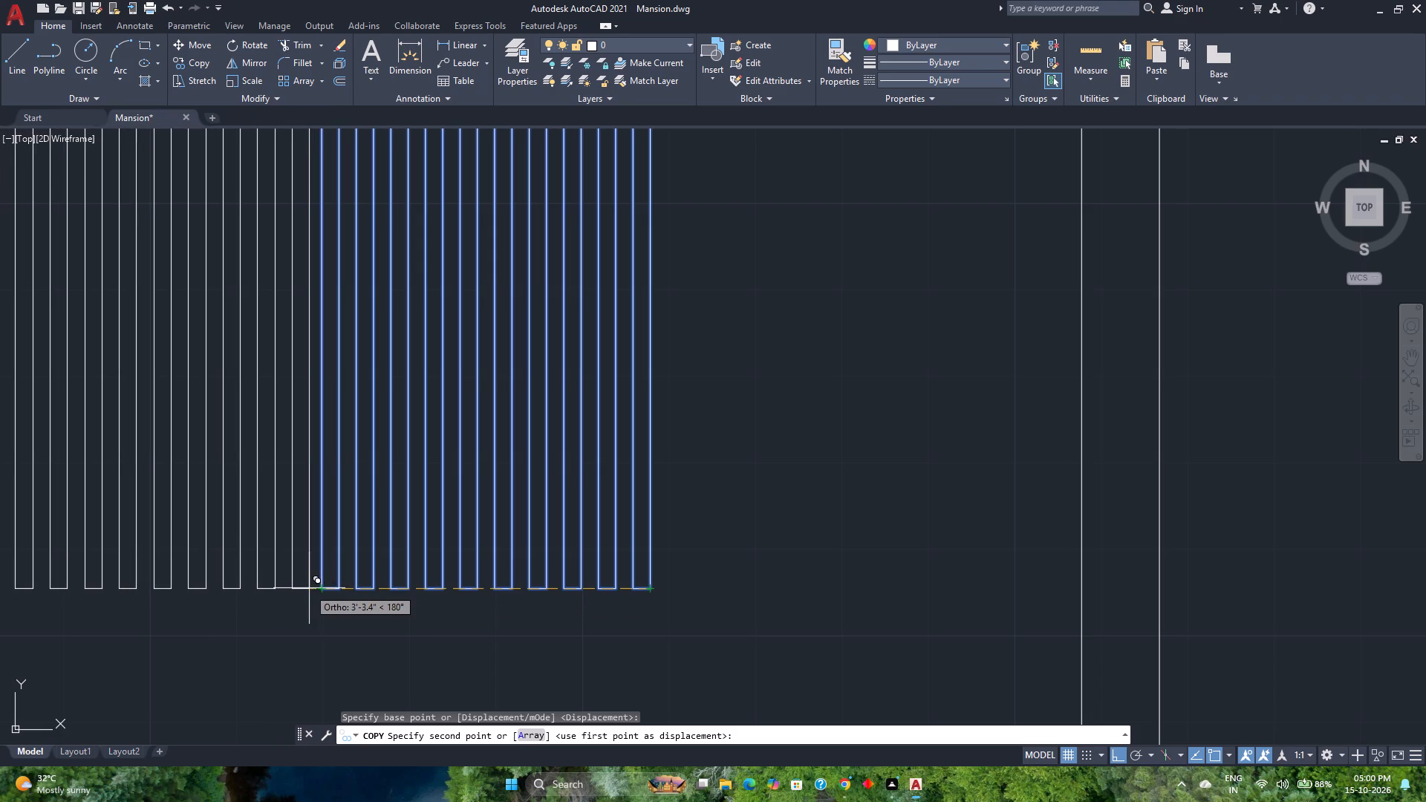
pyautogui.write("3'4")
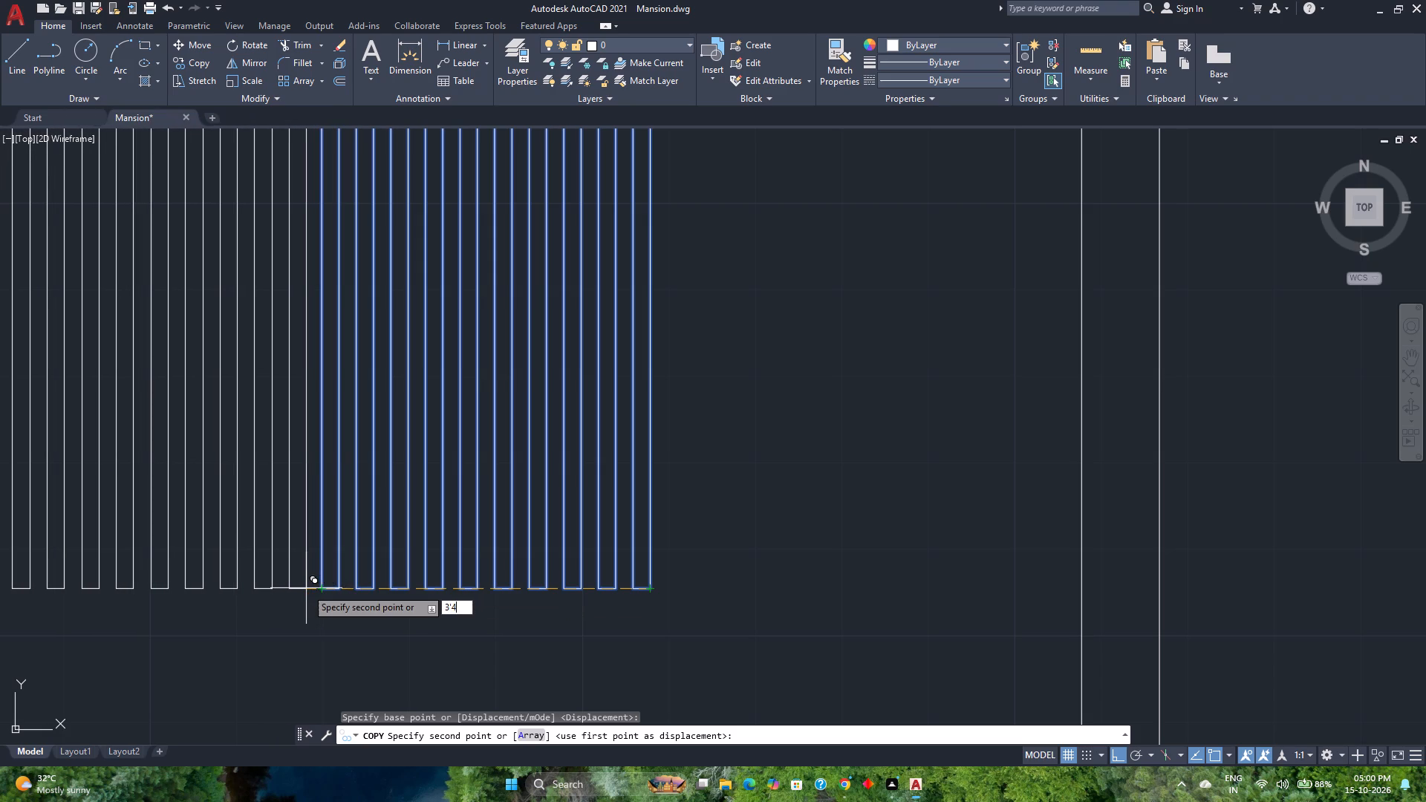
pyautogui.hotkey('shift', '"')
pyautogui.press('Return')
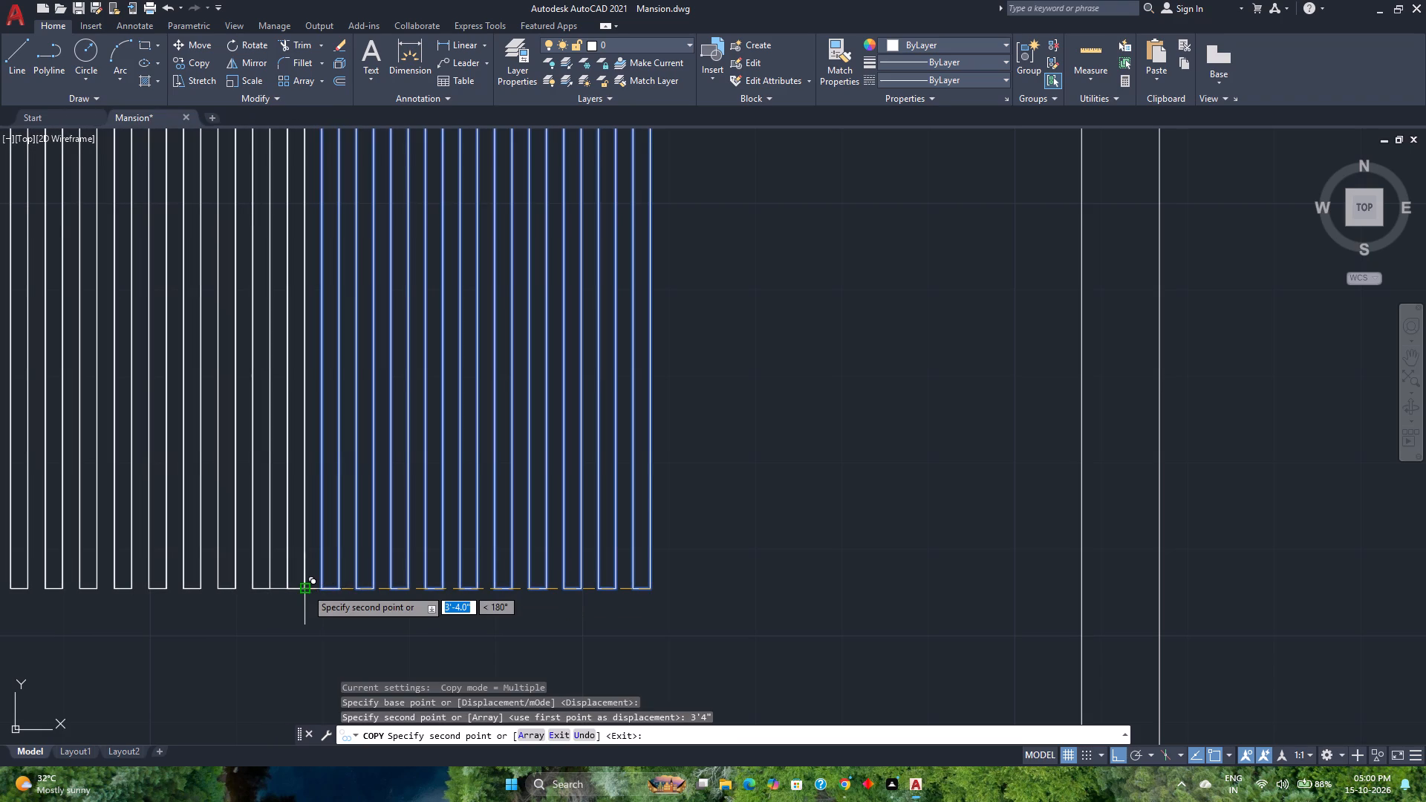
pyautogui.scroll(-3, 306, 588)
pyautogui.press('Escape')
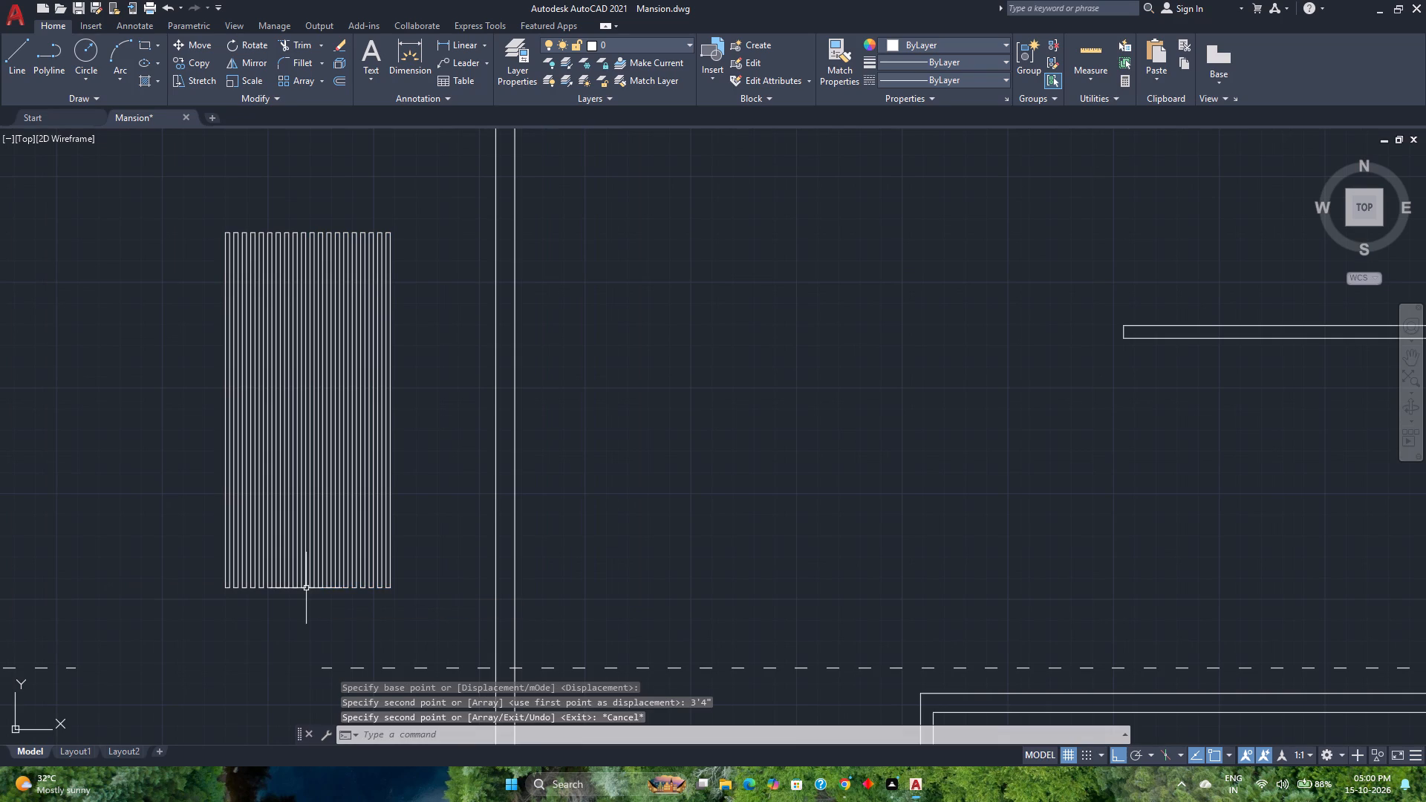
# Erase the whole row of narrow vertical strips outside the right-hand plan's left outer wall, including the copied set.
pyautogui.click(408, 604)
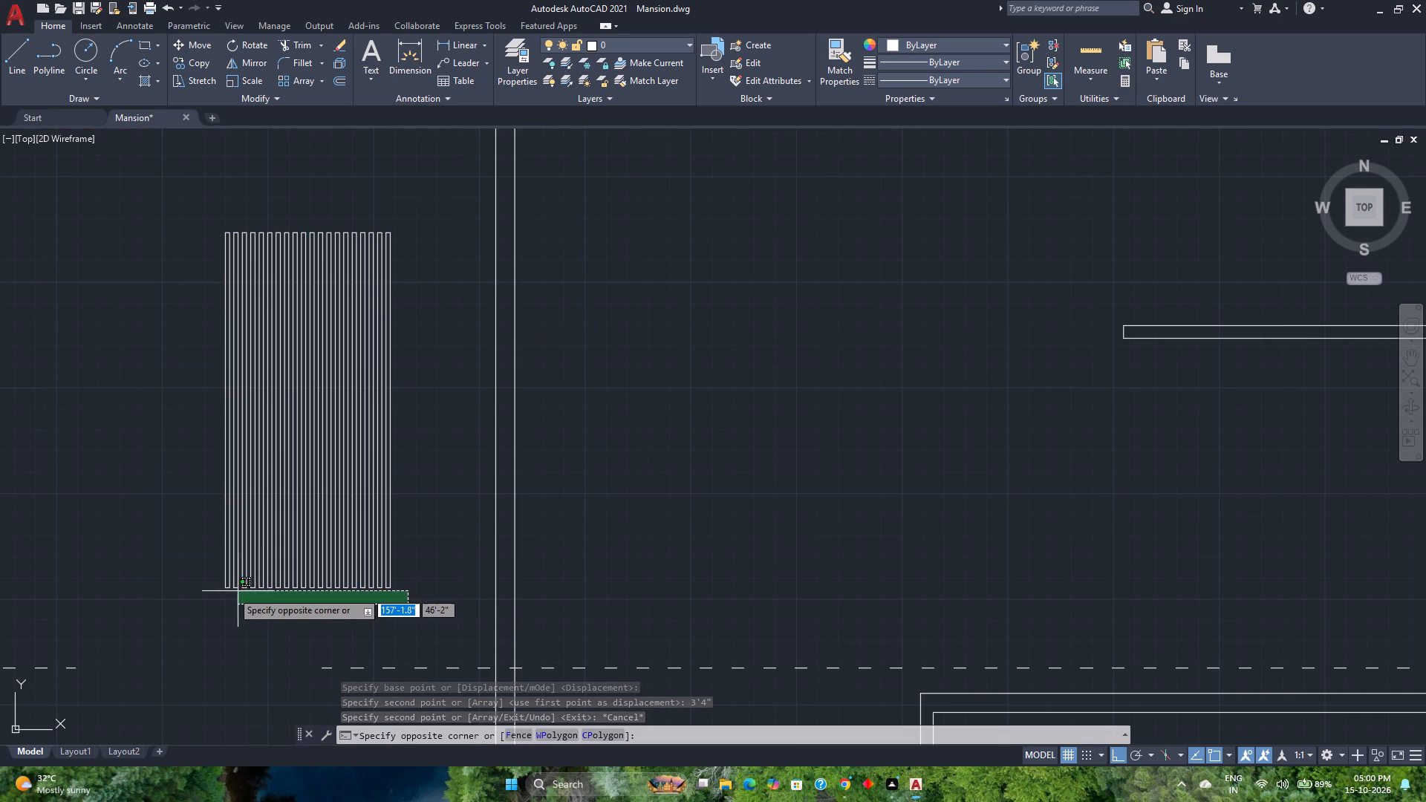
pyautogui.click(206, 582)
pyautogui.scroll(2, 328, 546)
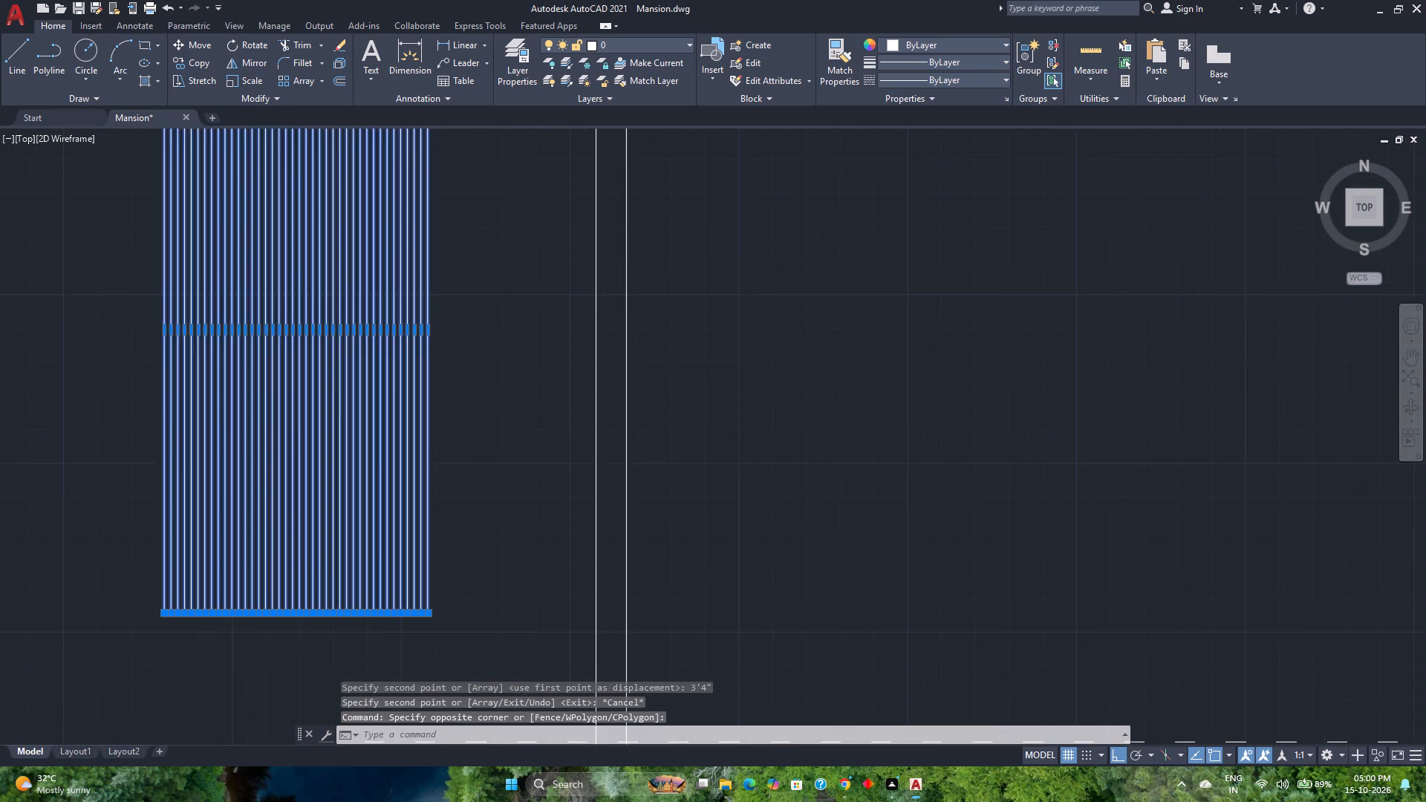
pyautogui.moveTo(334, 546); pyautogui.dragTo(524, 511, button='middle')
pyautogui.middleClick(524, 511)
pyautogui.scroll(-1, 524, 511)
pyautogui.moveTo(524, 511); pyautogui.dragTo(461, 651, button='middle')
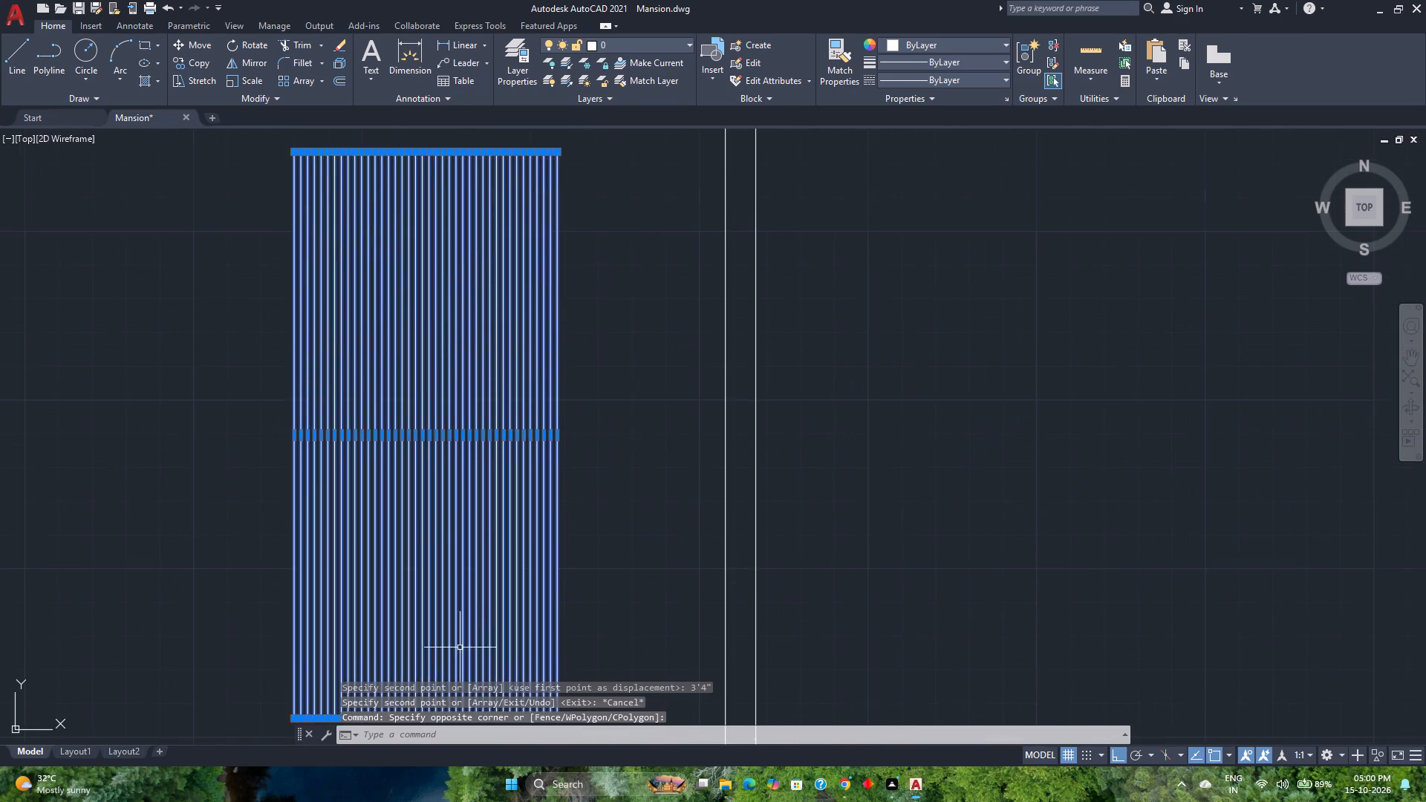
pyautogui.scroll(-1, 460, 622)
pyautogui.press('Delete')
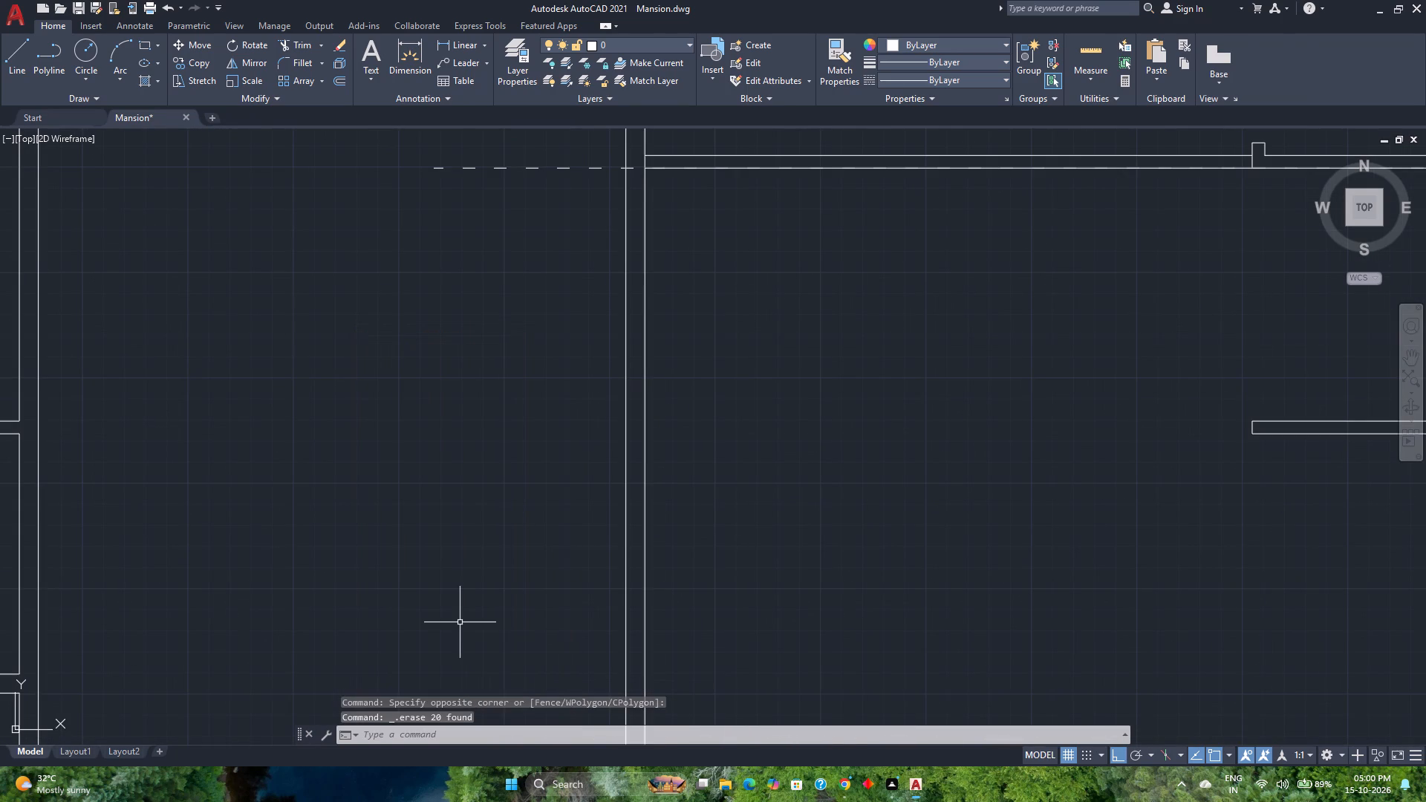
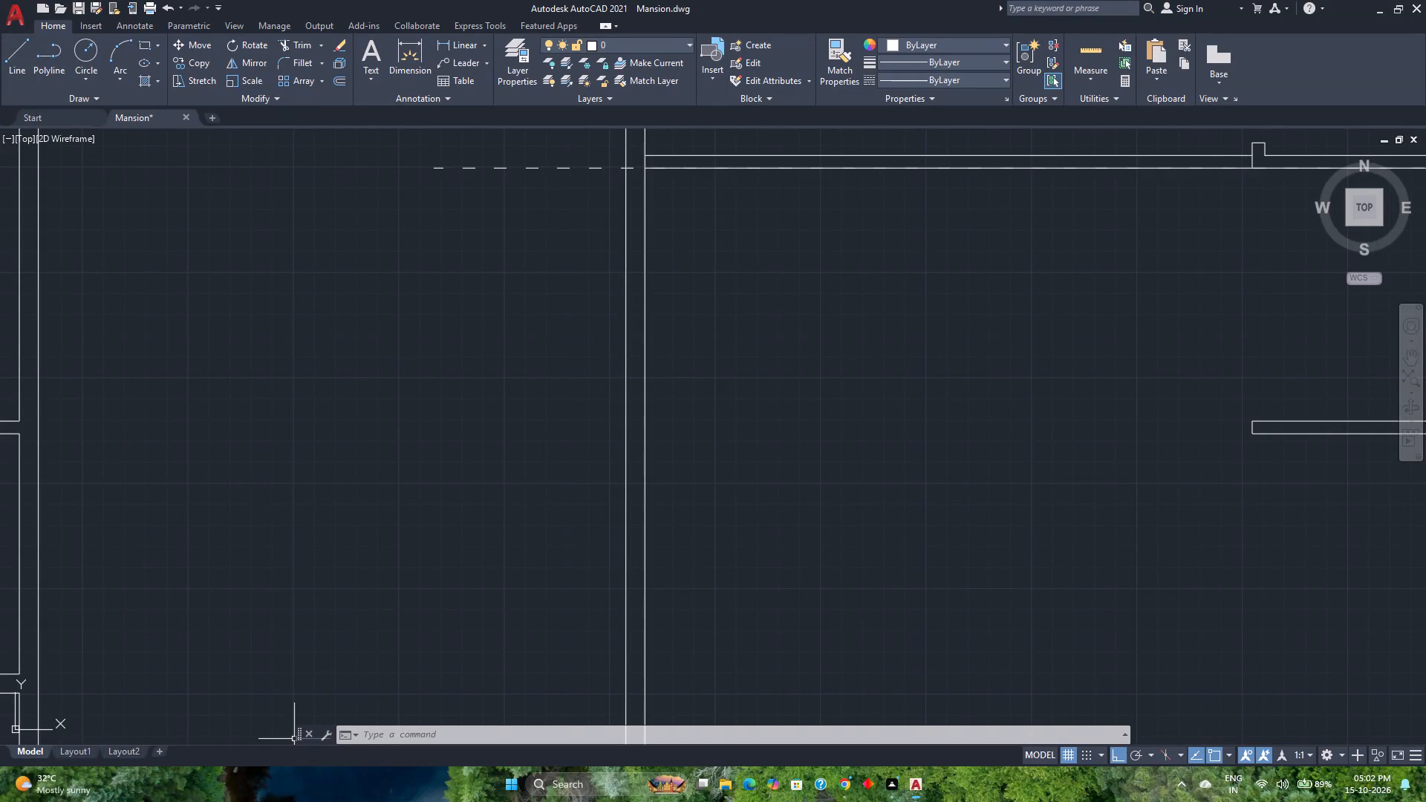
# Trim the inner face line of the right-hand plan's left outer wall where the full-width middle partition meets it, opening the wall junction.
pyautogui.scroll(-1, 547, 0)
pyautogui.scroll(-2, 661, 538)
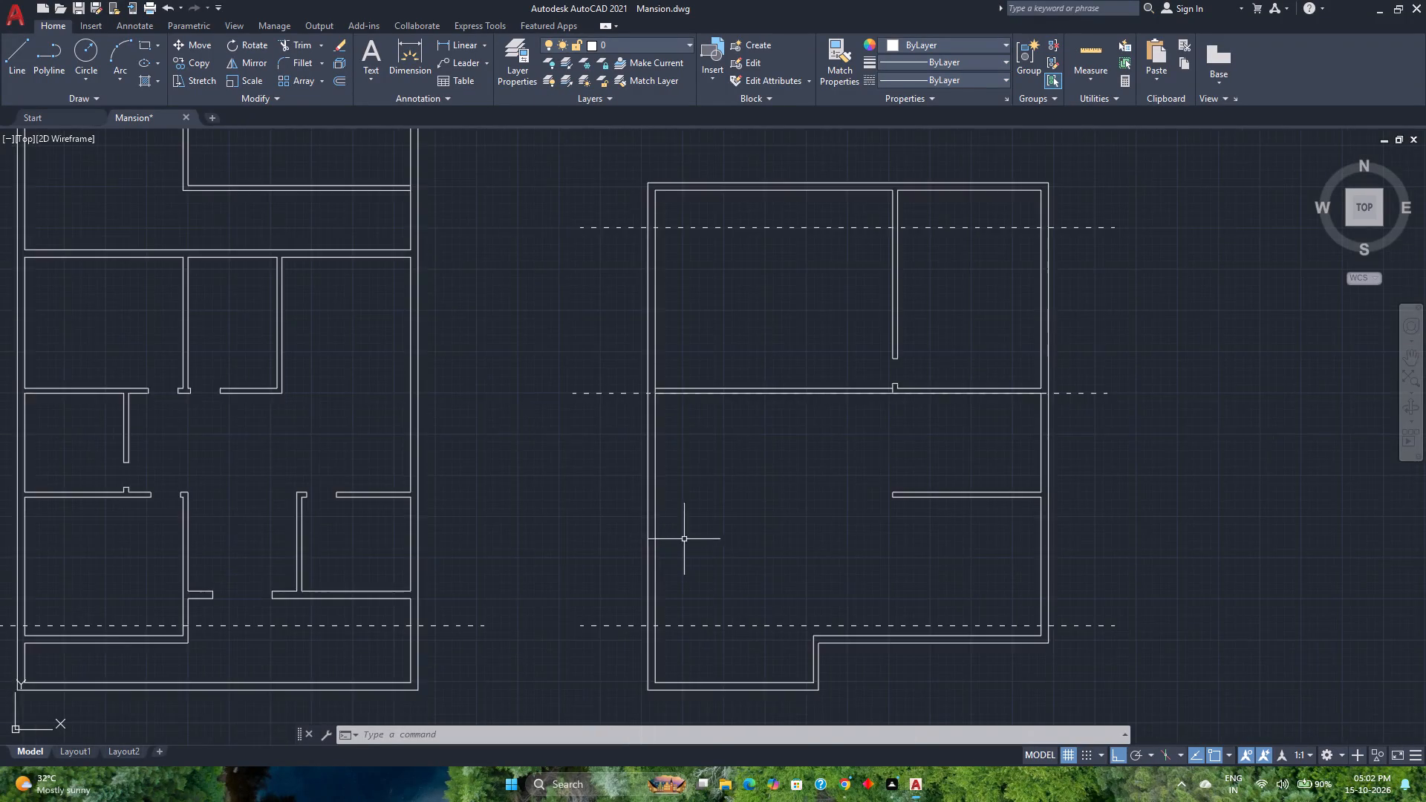
pyautogui.moveTo(700, 542); pyautogui.dragTo(587, 447, button='middle')
pyautogui.middleClick(587, 447)
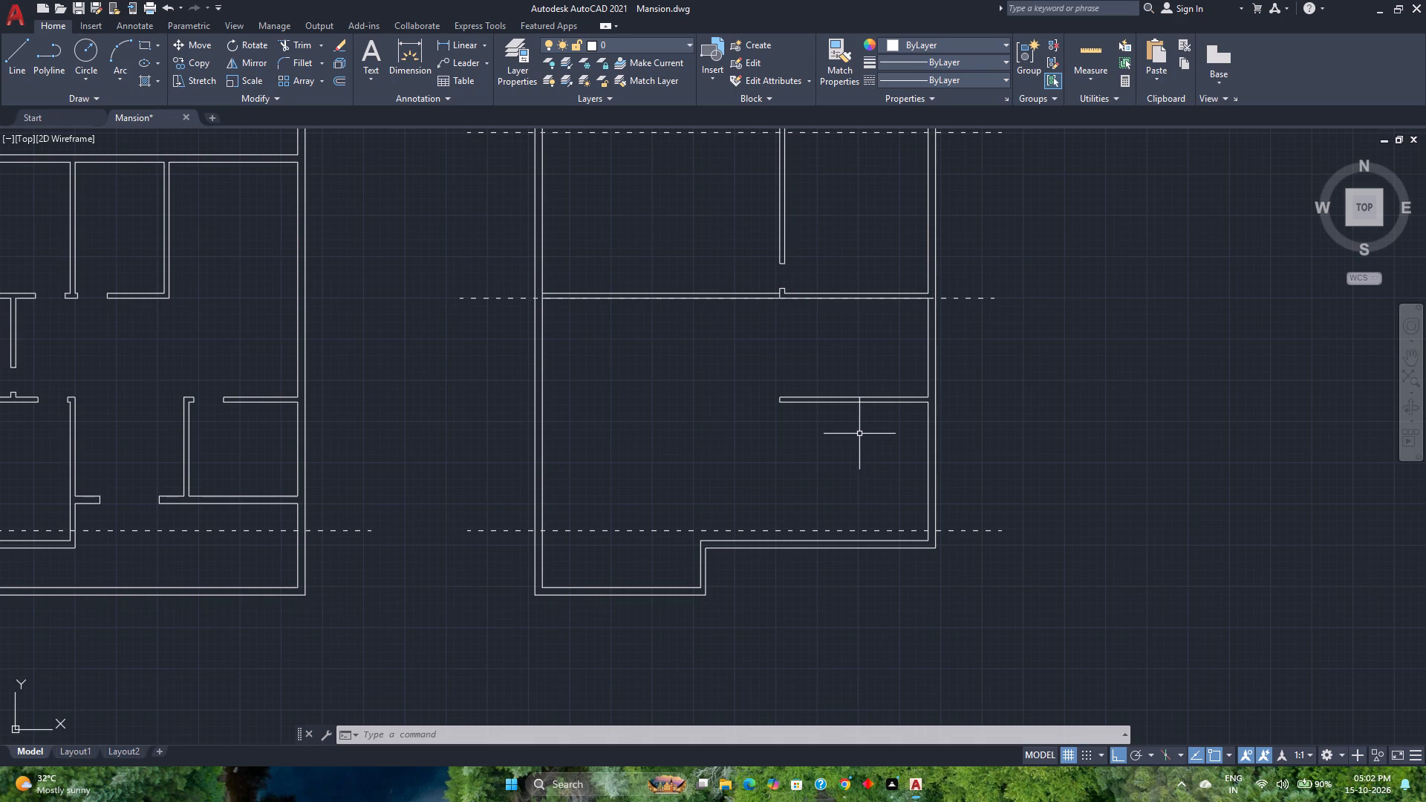
pyautogui.scroll(-1, 804, 440)
pyautogui.moveTo(804, 440); pyautogui.dragTo(702, 411, button='middle')
pyautogui.scroll(2, 720, 401)
pyautogui.scroll(1, 855, 380)
pyautogui.moveTo(855, 380); pyautogui.dragTo(861, 380, button='middle')
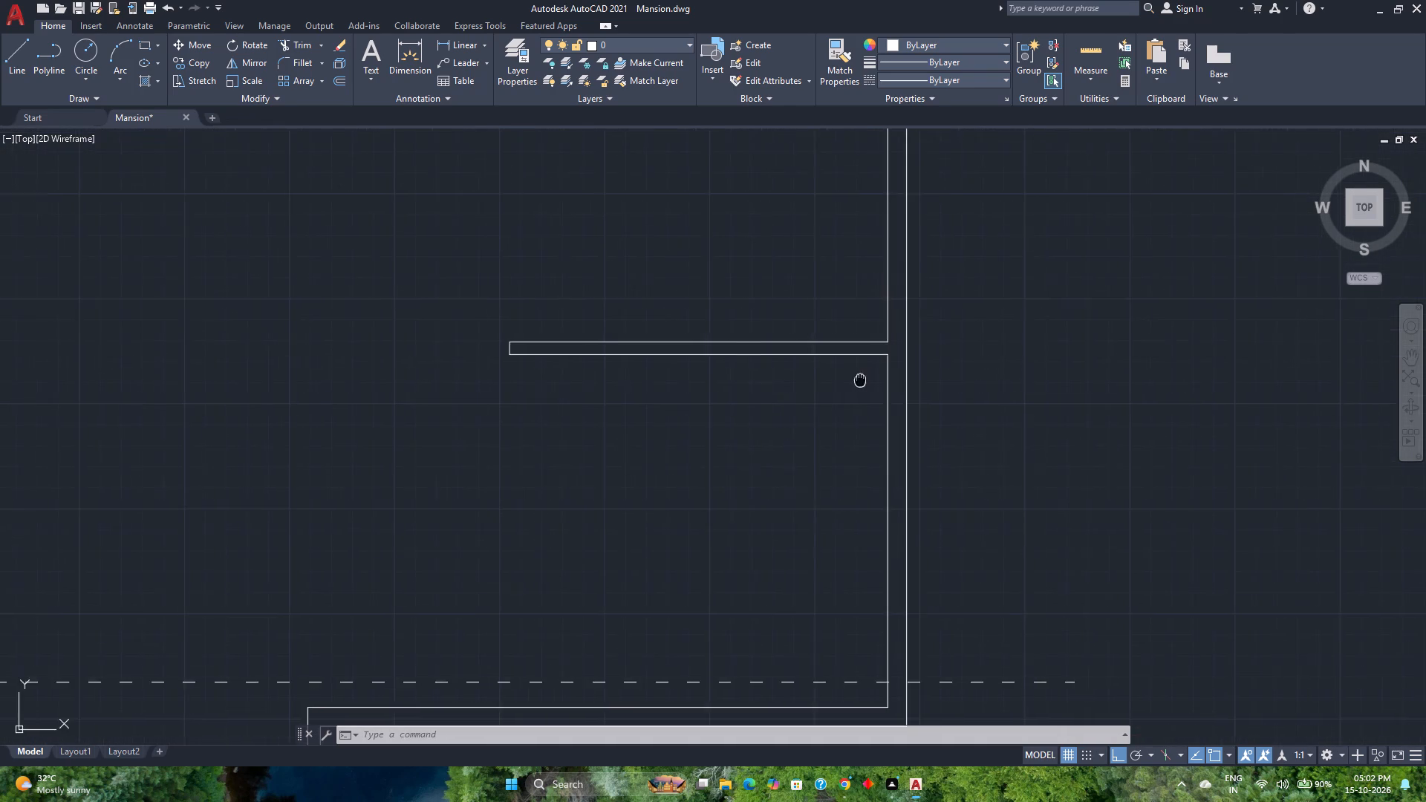
pyautogui.moveTo(861, 380); pyautogui.dragTo(879, 488, button='middle')
pyautogui.middleClick(879, 488)
pyautogui.scroll(-1, 870, 482)
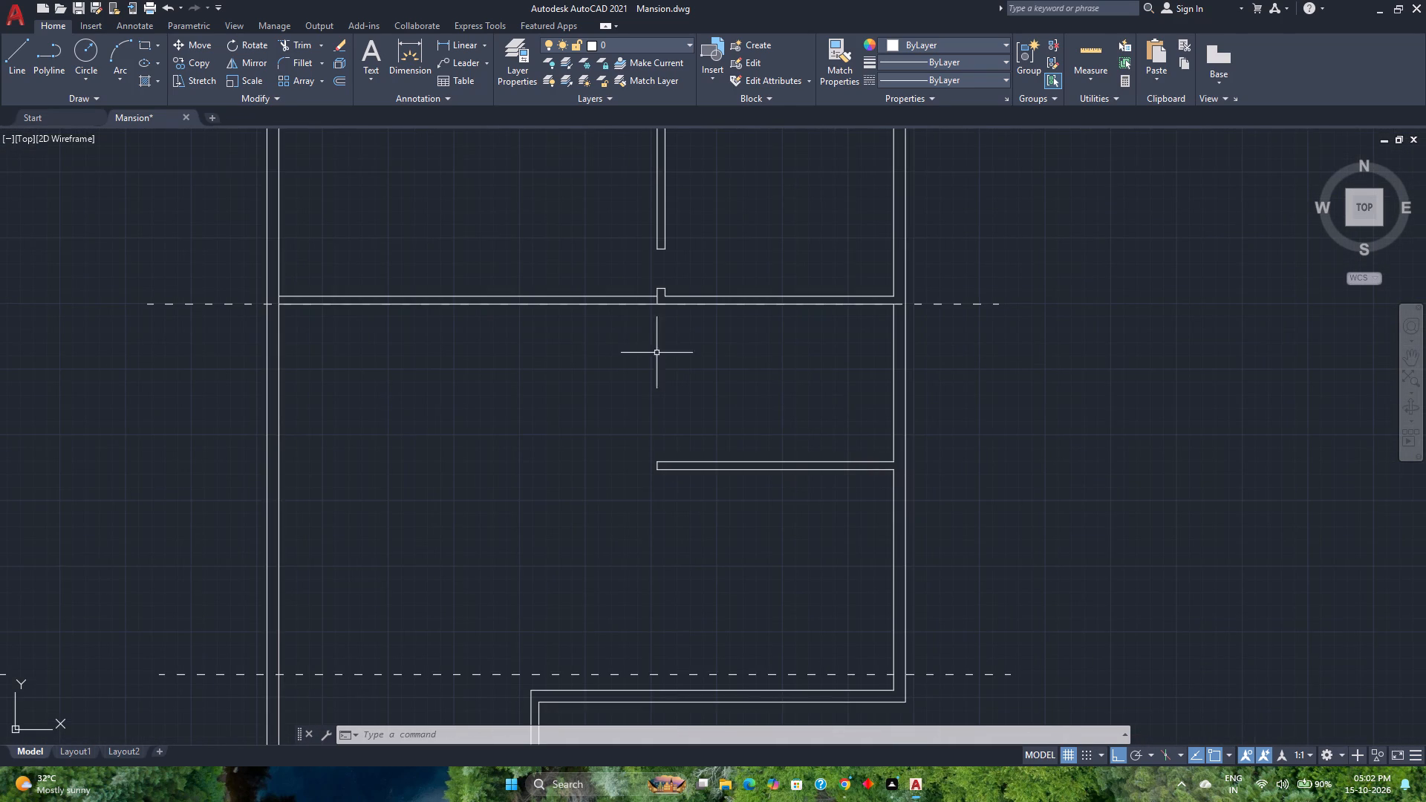
pyautogui.scroll(3, 281, 303)
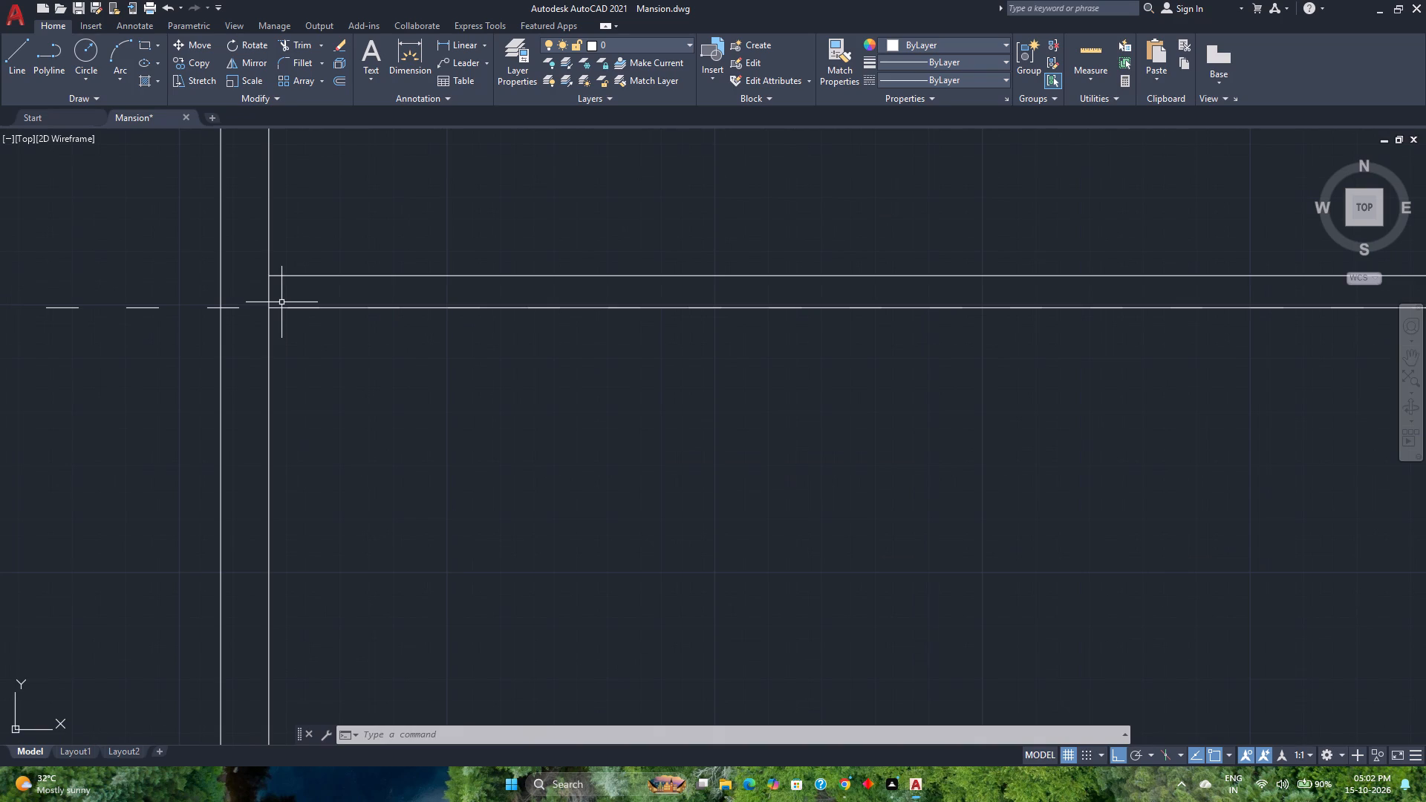
pyautogui.scroll(1, 212, 320)
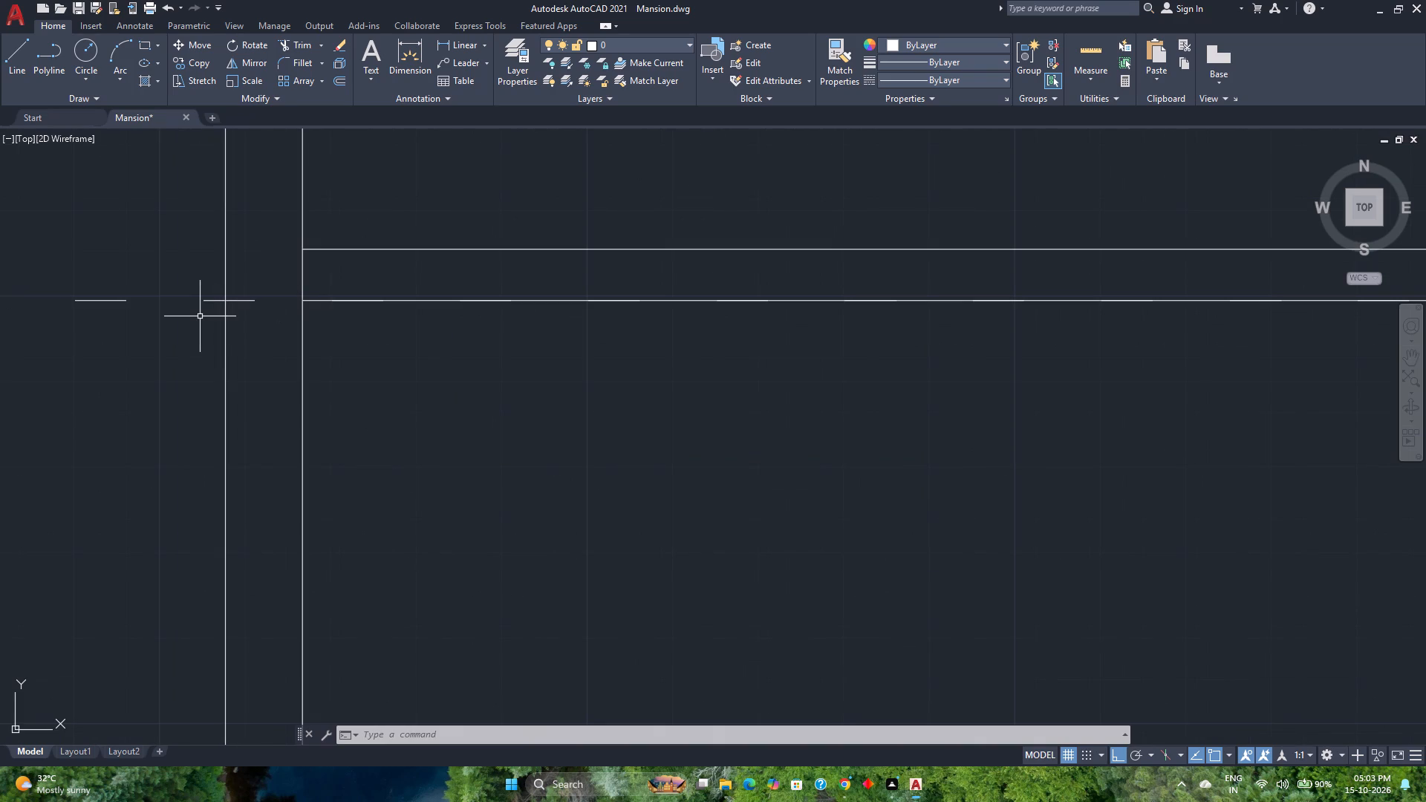
pyautogui.write('tr')
pyautogui.press('Return')
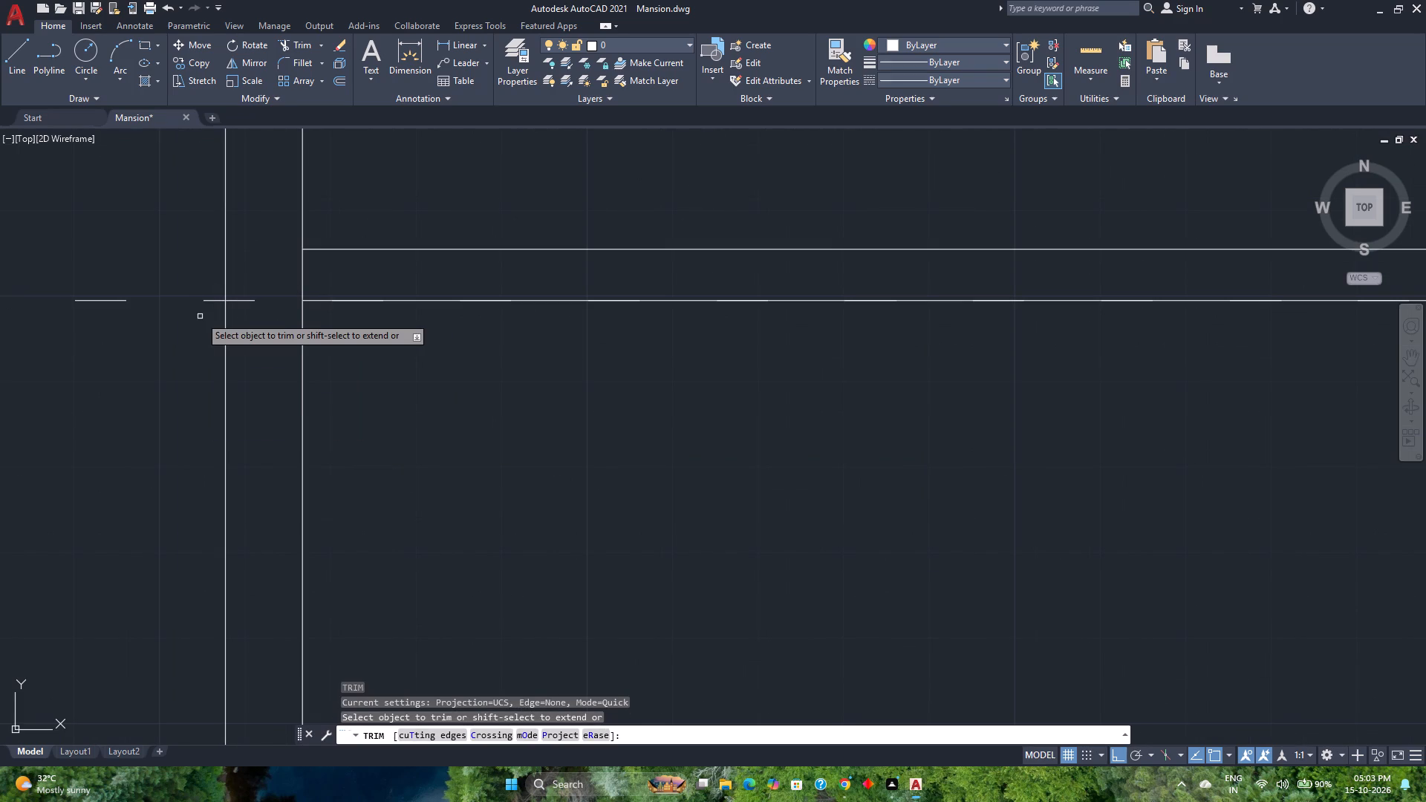
pyautogui.scroll(1, 333, 270)
pyautogui.click(335, 270)
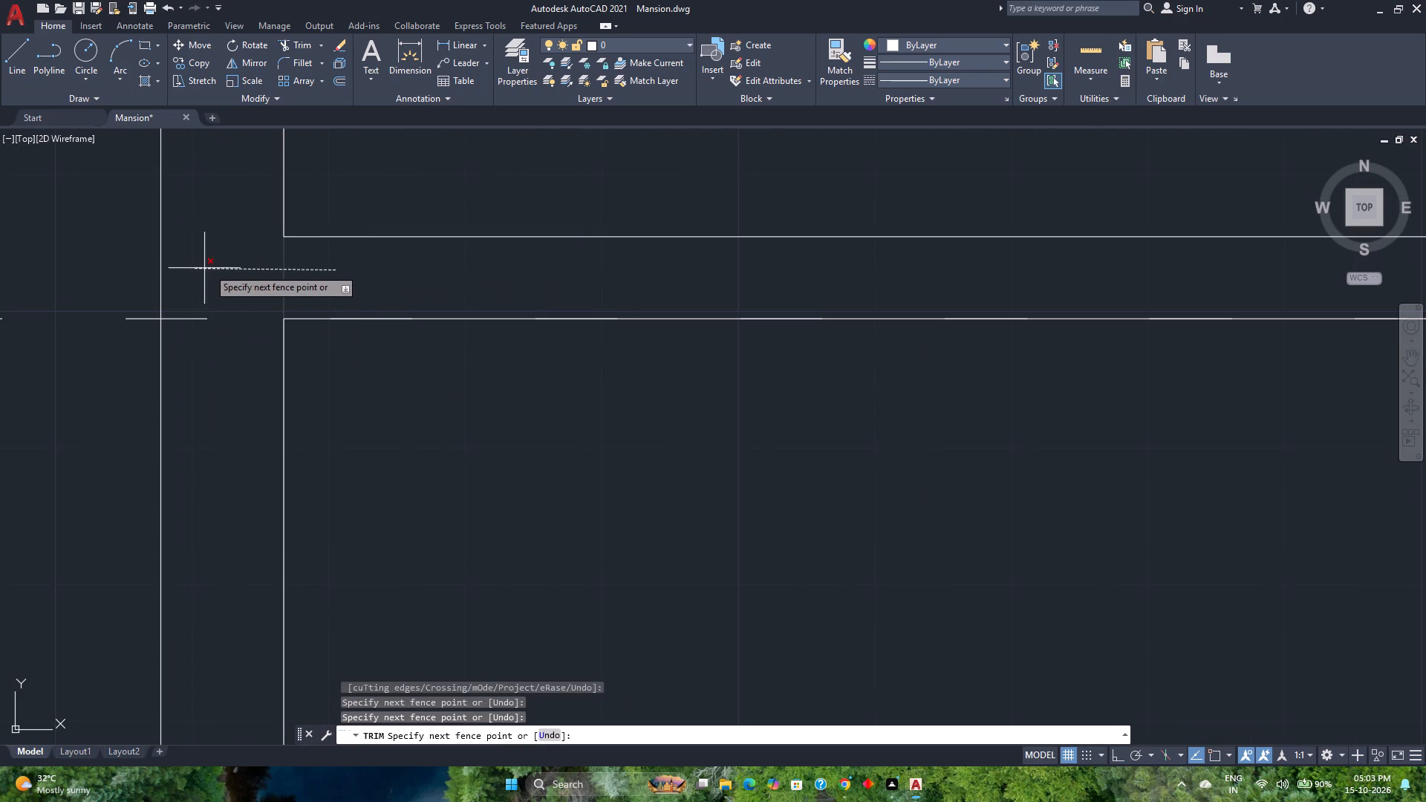
pyautogui.click(218, 268)
pyautogui.scroll(-3, 226, 272)
pyautogui.press('space')
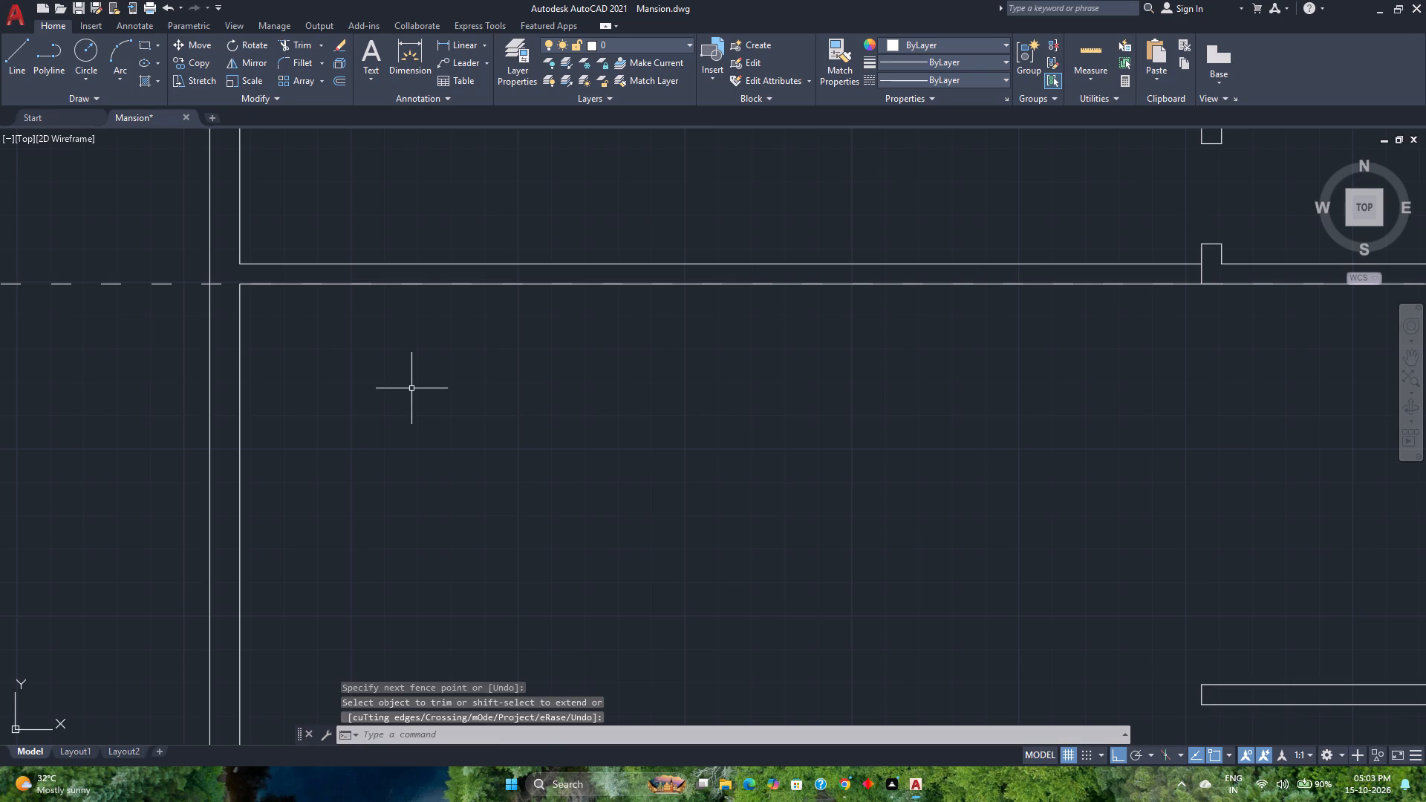
# Review the three floor plans together, examining the middle plan's partitions and door openings more closely.
pyautogui.scroll(-3, 437, 518)
pyautogui.moveTo(579, 552); pyautogui.dragTo(551, 481, button='middle')
pyautogui.middleClick(551, 481)
pyautogui.scroll(-2, 551, 481)
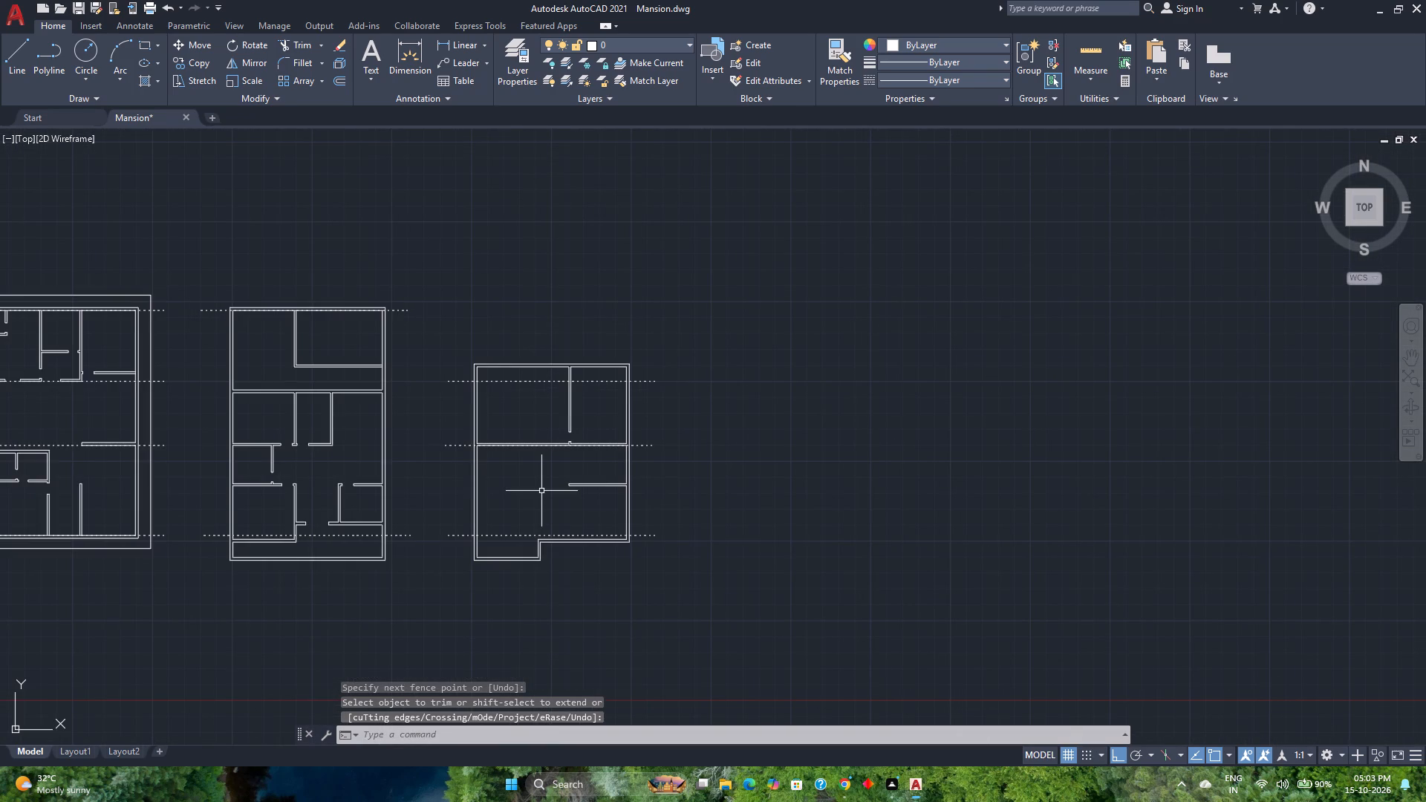
pyautogui.moveTo(518, 490); pyautogui.dragTo(570, 467, button='middle')
pyautogui.middleClick(570, 467)
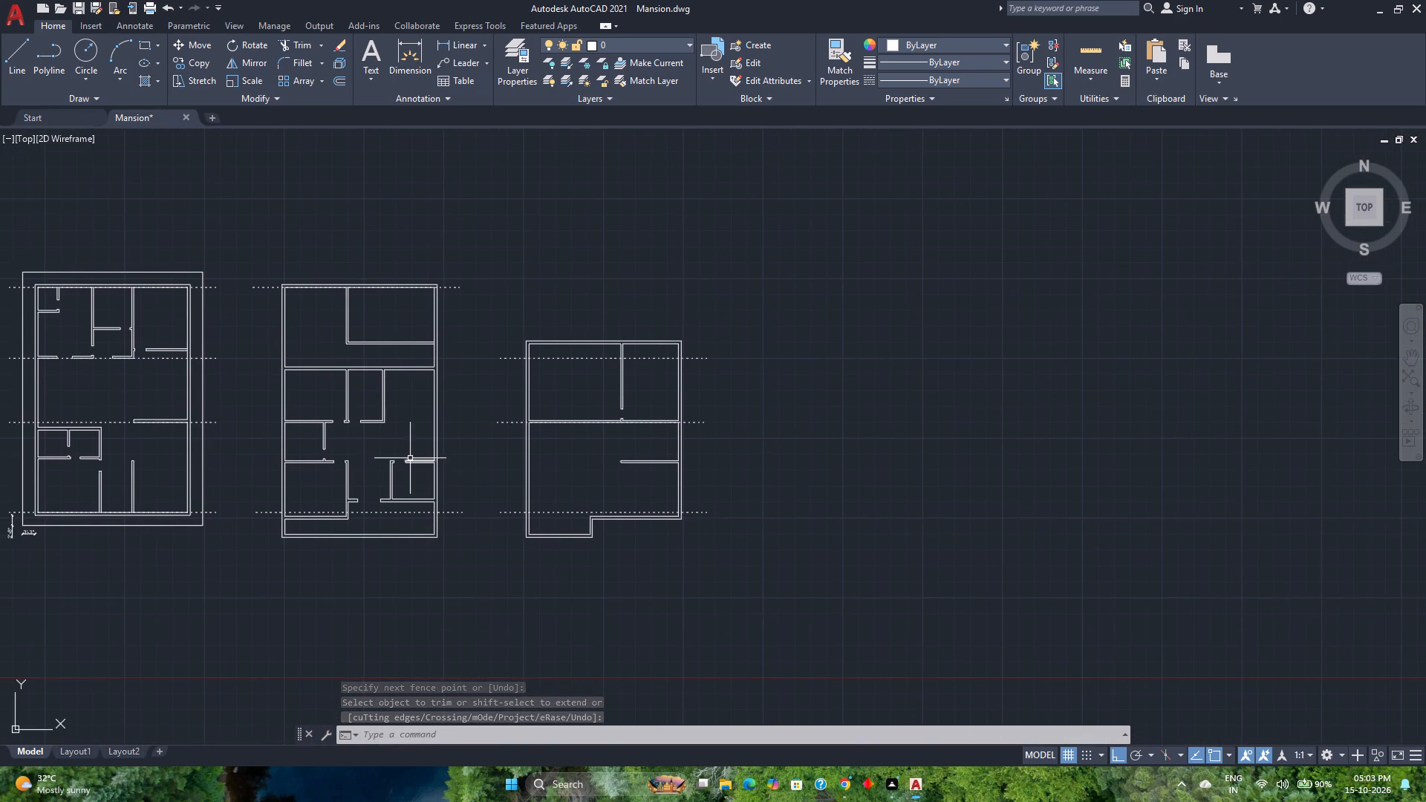
pyautogui.moveTo(410, 458); pyautogui.dragTo(511, 445, button='middle')
pyautogui.middleClick(511, 445)
pyautogui.scroll(3, 495, 421)
pyautogui.scroll(-3, 495, 421)
pyautogui.scroll(3, 495, 421)
pyautogui.scroll(2, 398, 421)
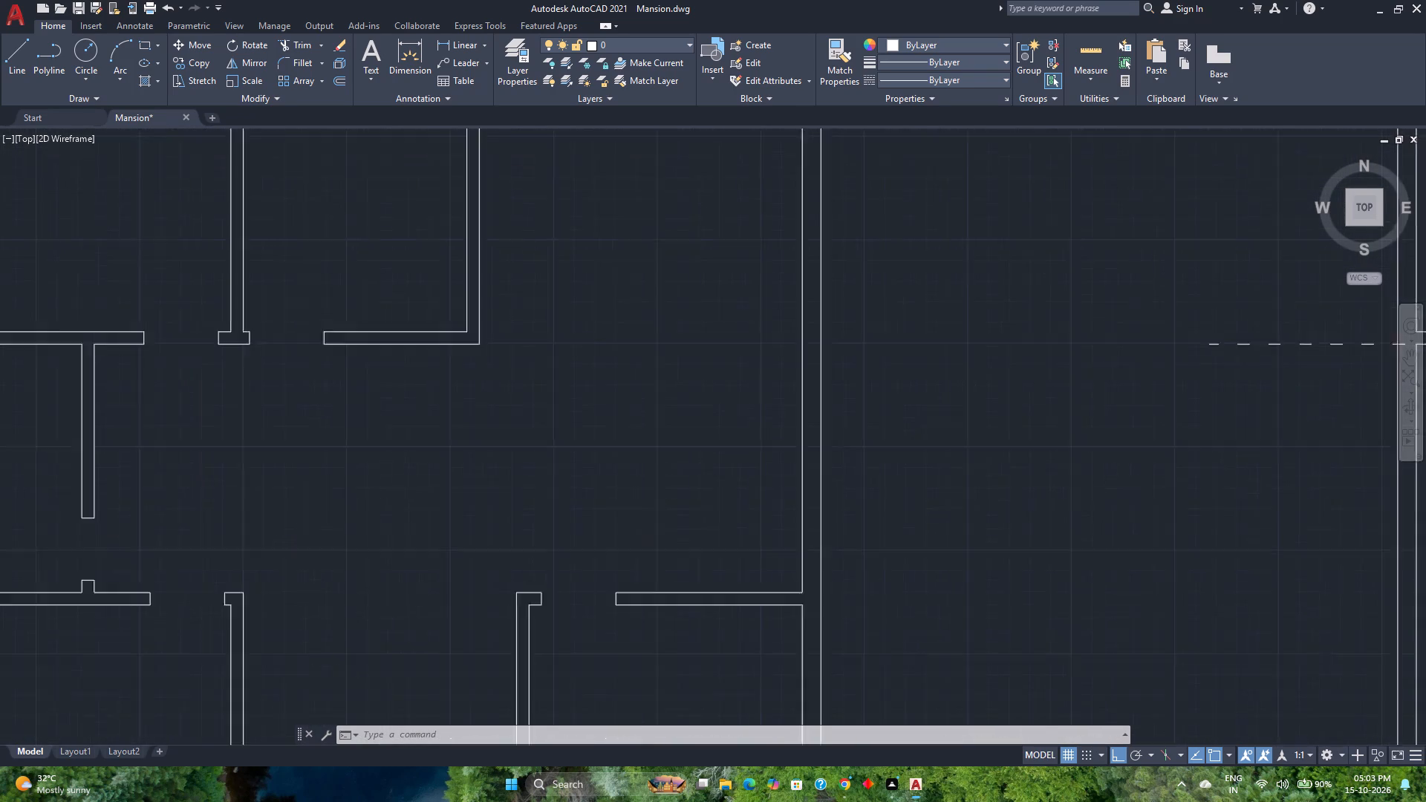
pyautogui.moveTo(366, 409); pyautogui.dragTo(542, 620, button='middle')
pyautogui.scroll(-3, 490, 569)
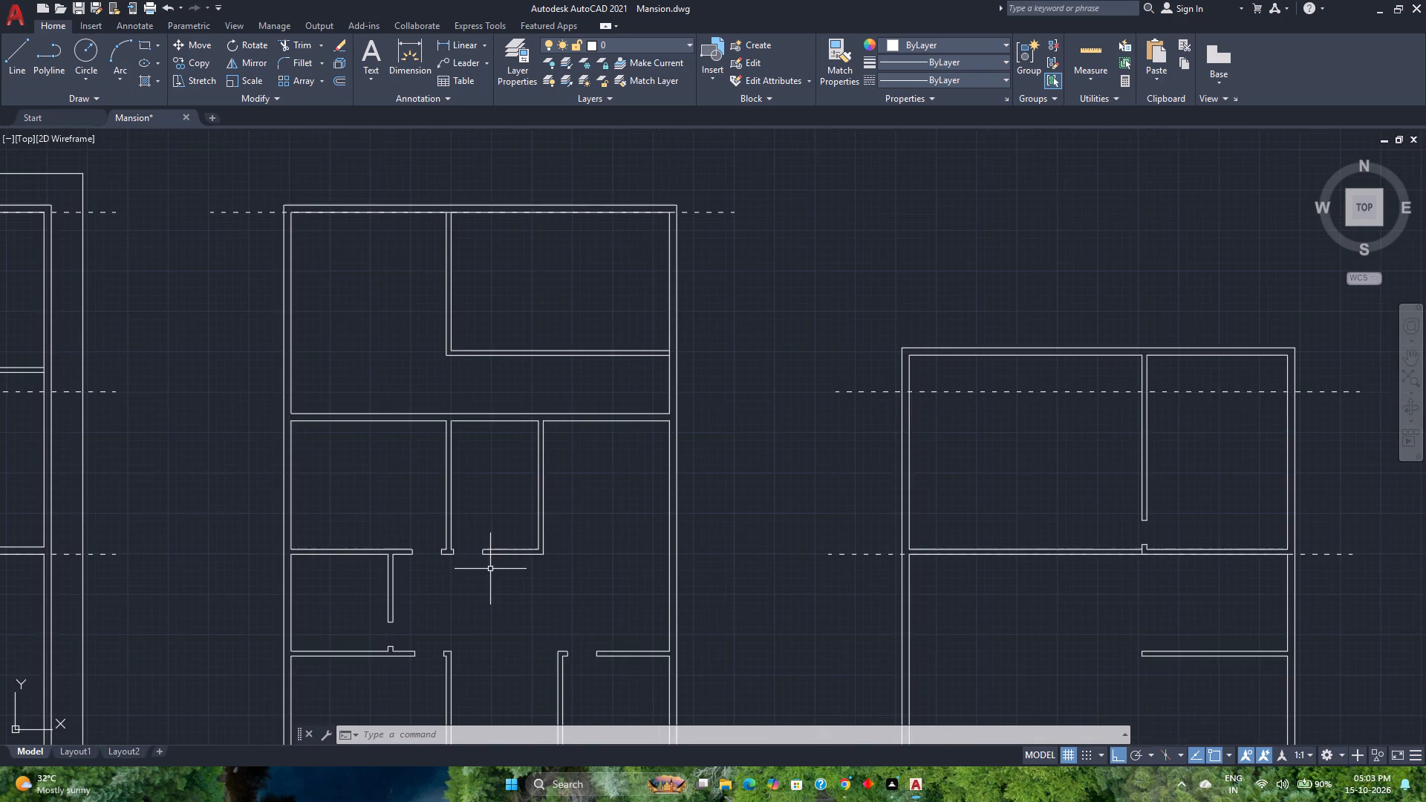
pyautogui.moveTo(490, 569); pyautogui.dragTo(423, 496, button='middle')
pyautogui.middleClick(423, 496)
pyautogui.scroll(-2, 423, 492)
pyautogui.moveTo(523, 589); pyautogui.dragTo(468, 510, button='middle')
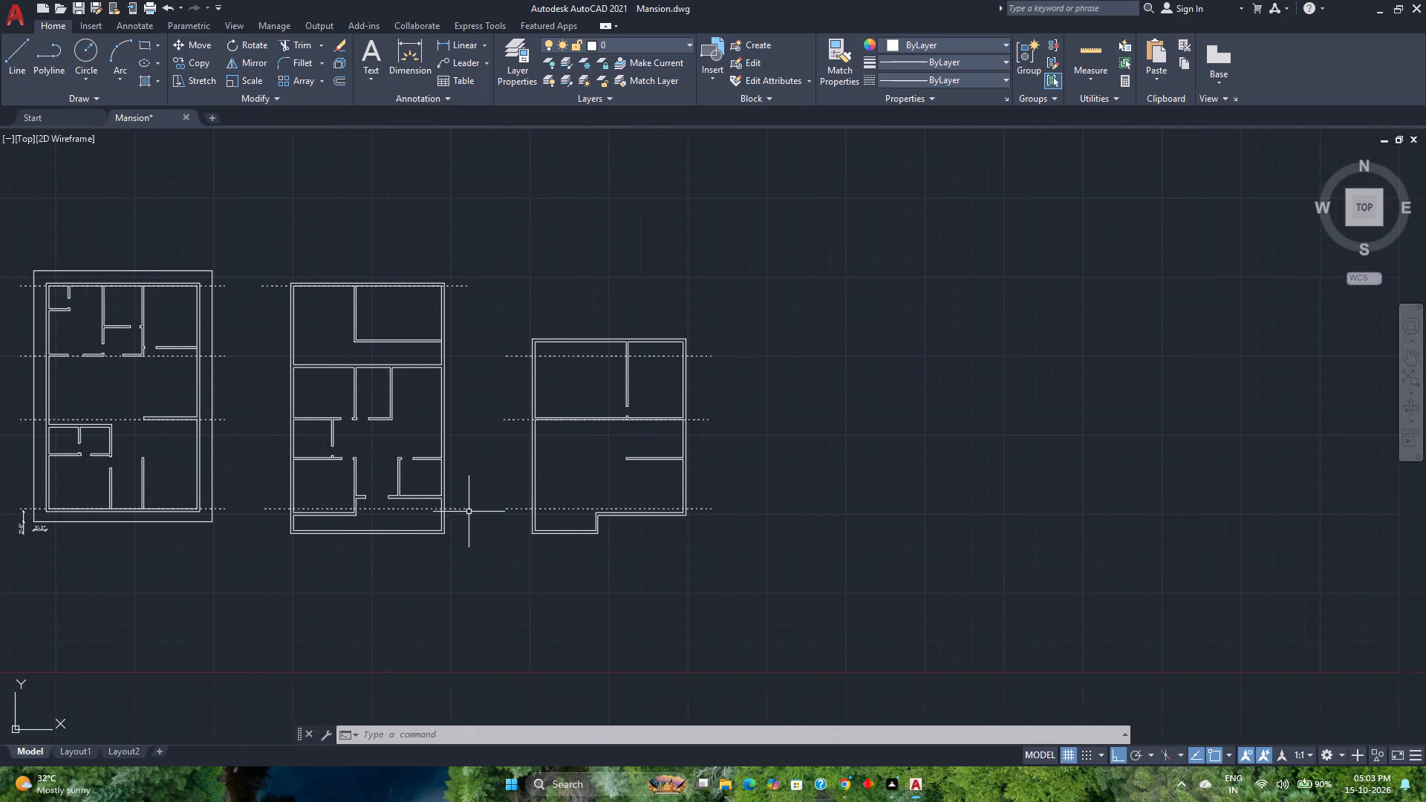
pyautogui.moveTo(499, 547); pyautogui.dragTo(472, 518, button='middle')
pyautogui.middleClick(472, 518)
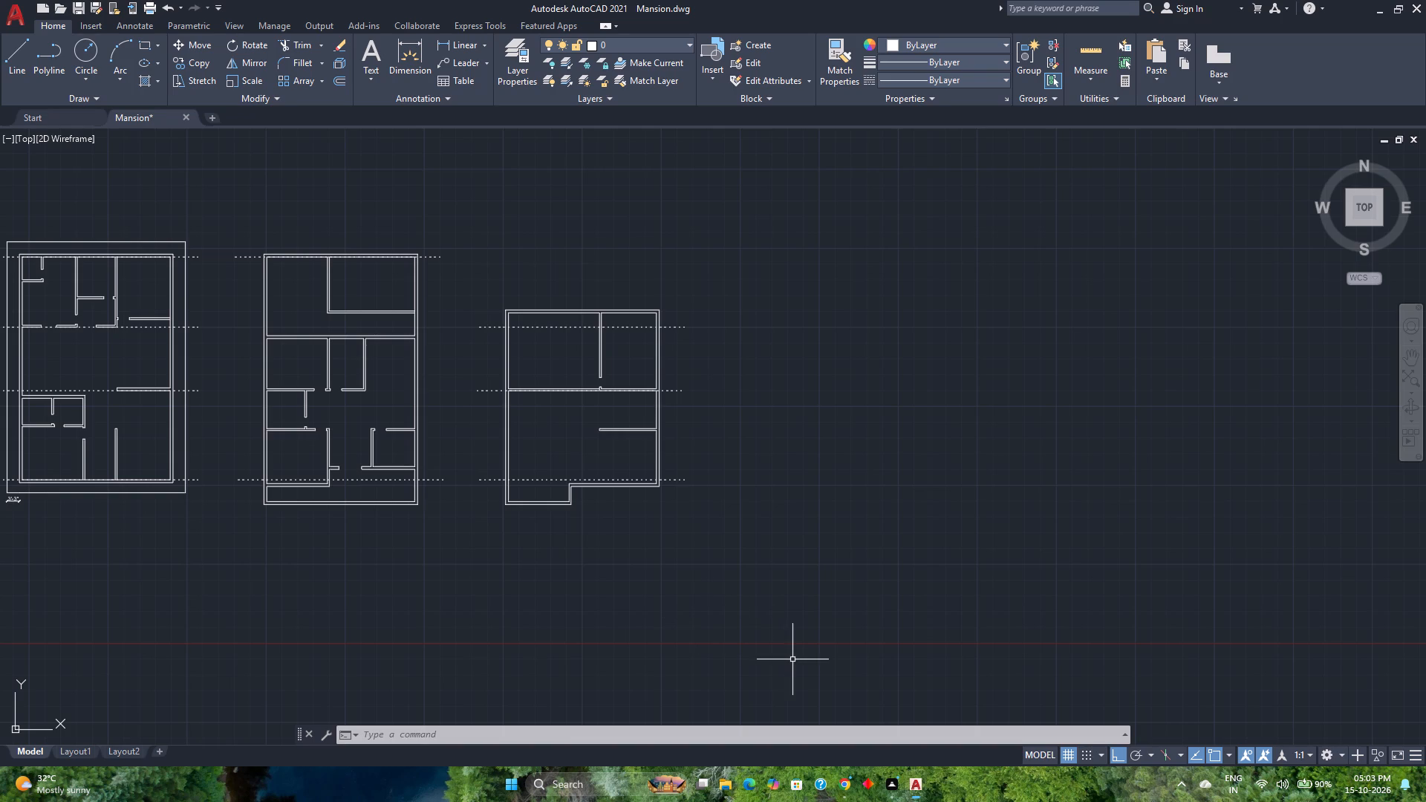
# Examine the left-hand plan's upper rooms, especially the partition ends and door openings along the dashed reference line.
pyautogui.scroll(1, 625, 387)
pyautogui.moveTo(625, 387); pyautogui.dragTo(905, 519, button='middle')
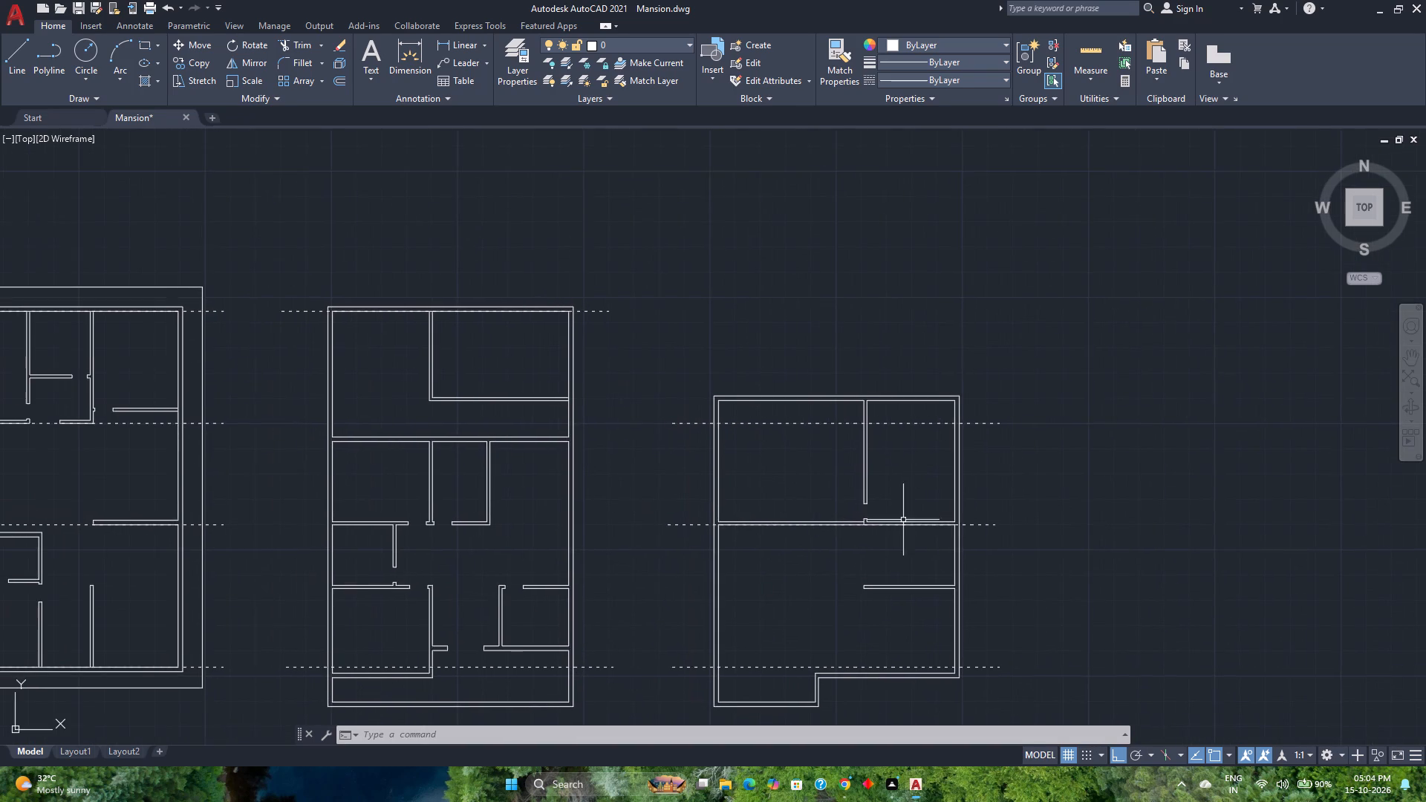
pyautogui.moveTo(556, 483); pyautogui.dragTo(833, 543, button='middle')
pyautogui.middleClick(833, 543)
pyautogui.scroll(1, 438, 479)
pyautogui.moveTo(441, 479); pyautogui.dragTo(531, 546, button='middle')
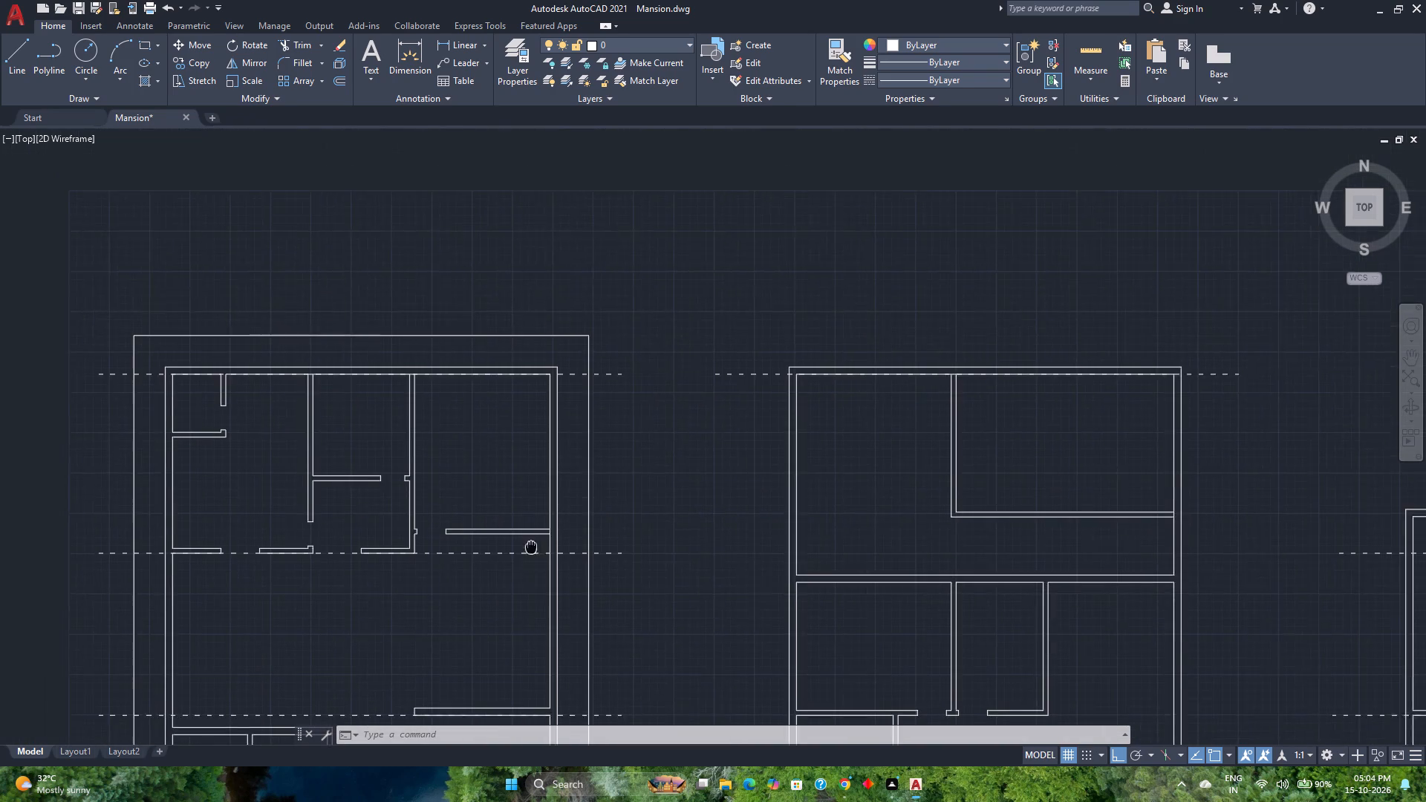
pyautogui.moveTo(531, 546); pyautogui.dragTo(527, 548, button='middle')
pyautogui.middleClick(526, 548)
pyautogui.scroll(2, 464, 503)
pyautogui.scroll(-1, 464, 503)
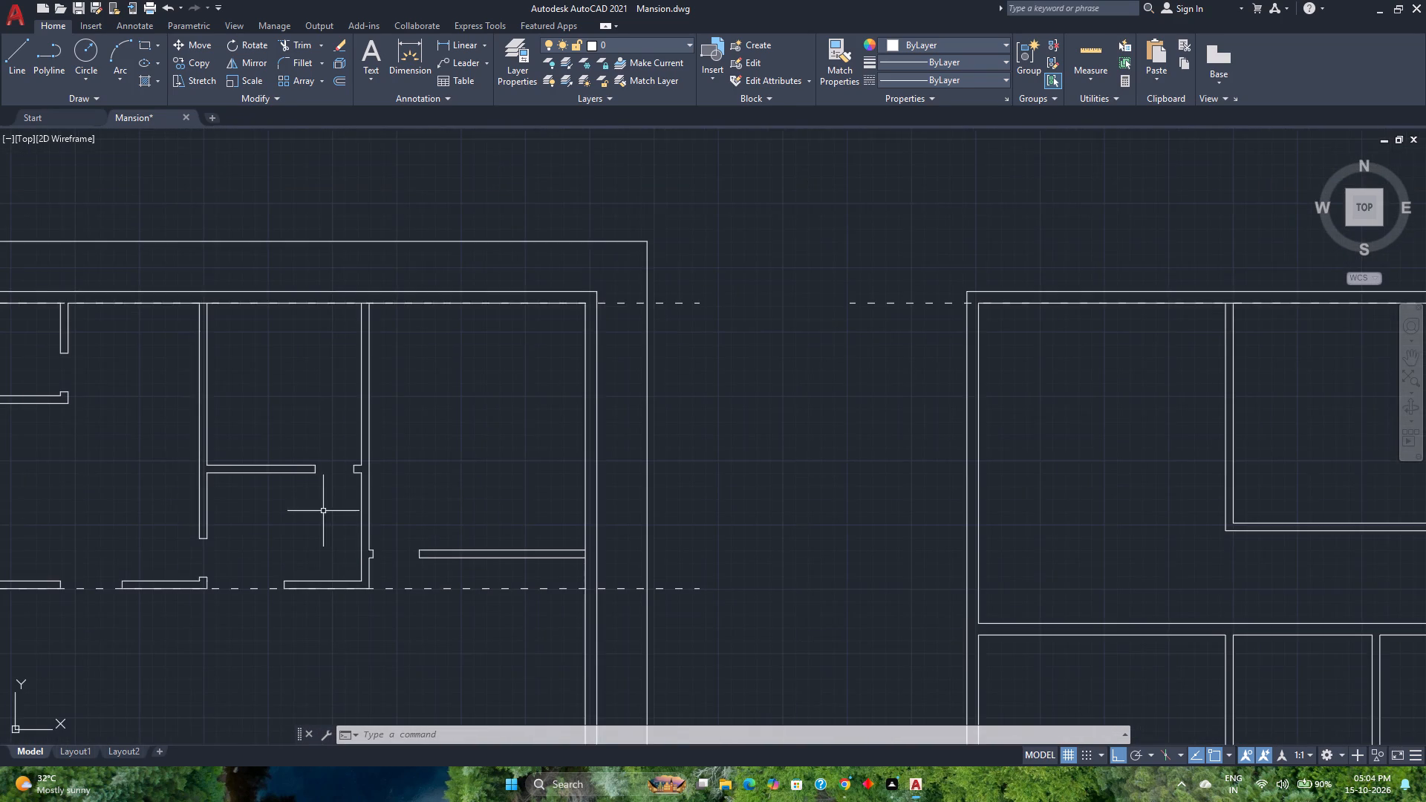
pyautogui.moveTo(322, 511); pyautogui.dragTo(715, 526, button='middle')
pyautogui.middleClick(715, 526)
pyautogui.scroll(2, 671, 596)
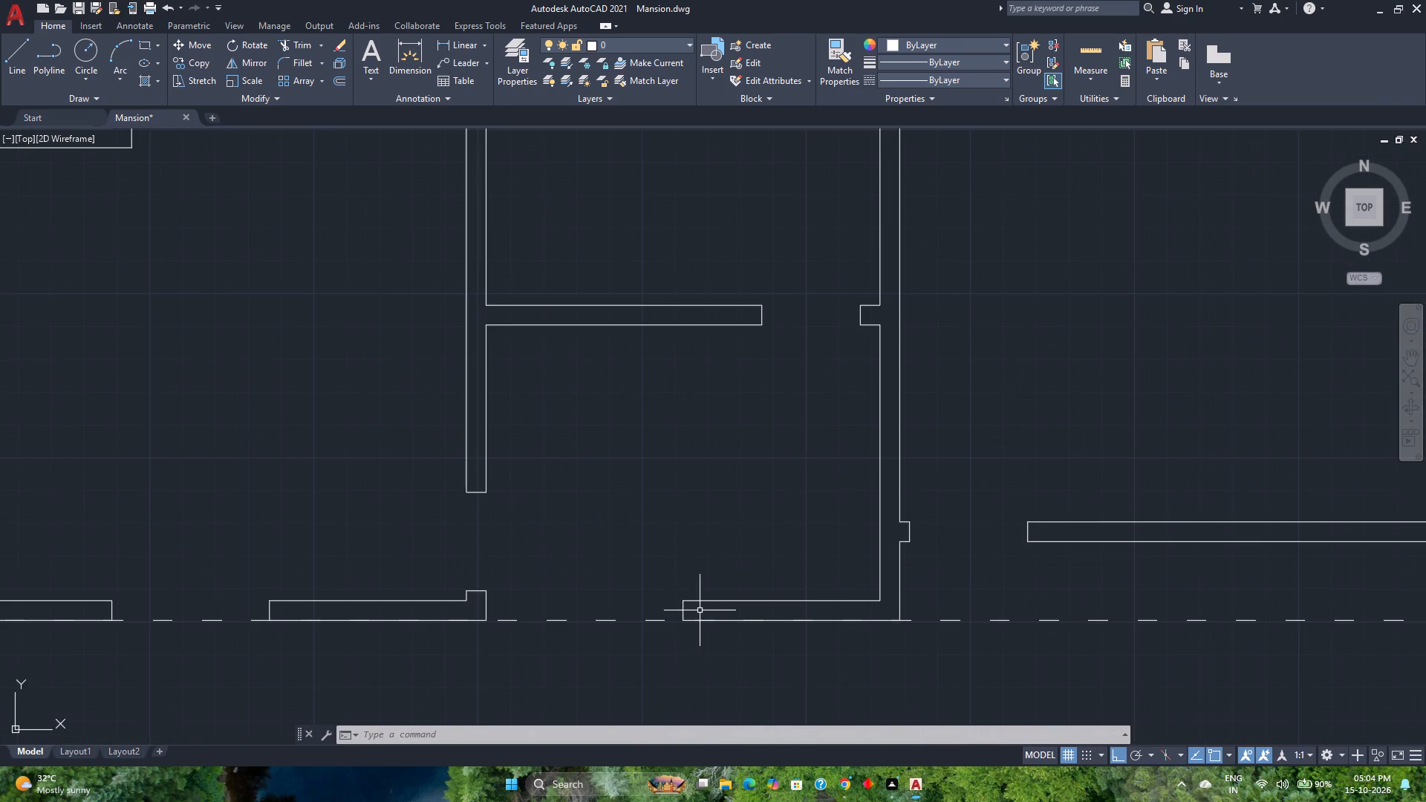
pyautogui.scroll(3, 709, 611)
pyautogui.moveTo(709, 611); pyautogui.dragTo(590, 566, button='middle')
pyautogui.scroll(-2, 590, 566)
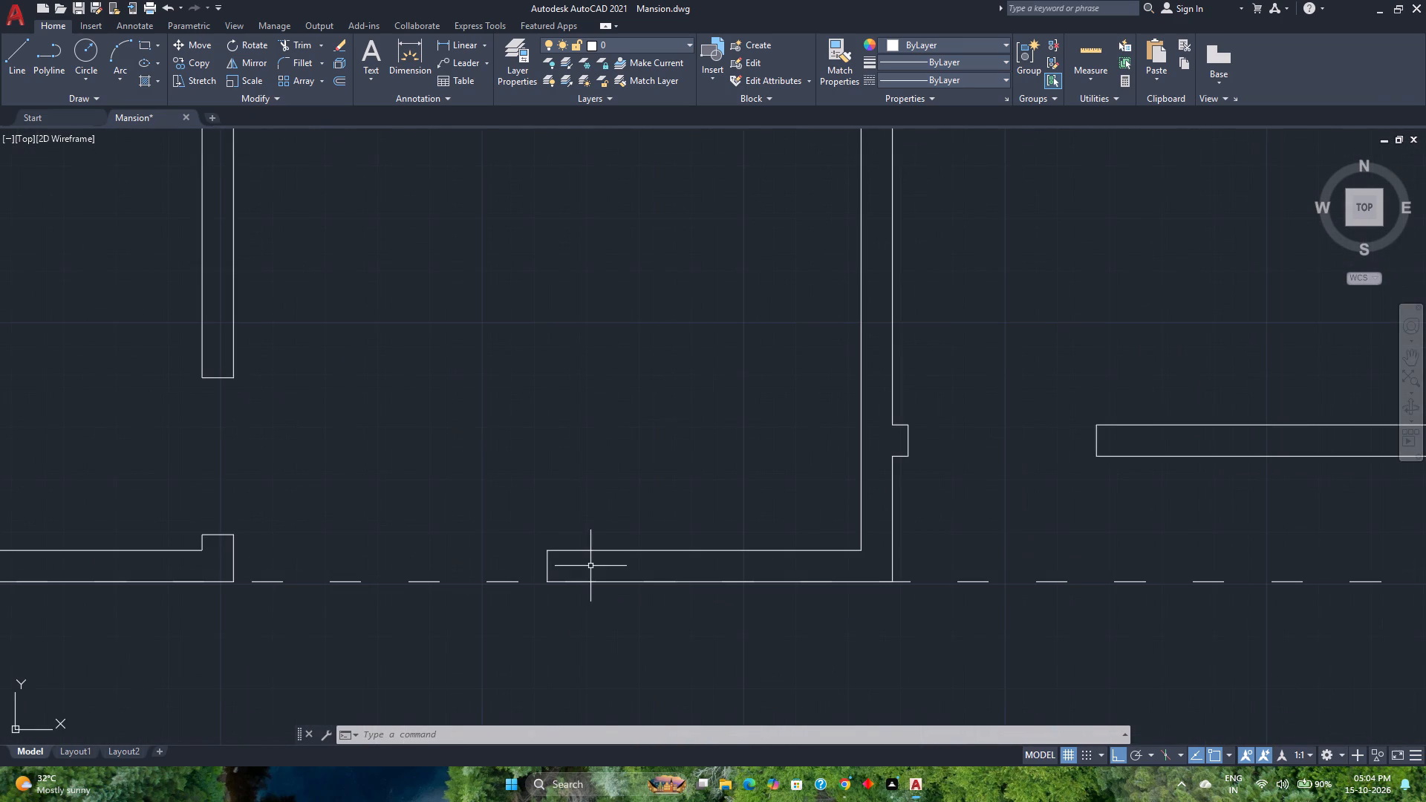
pyautogui.scroll(-1, 590, 566)
pyautogui.scroll(2, 512, 569)
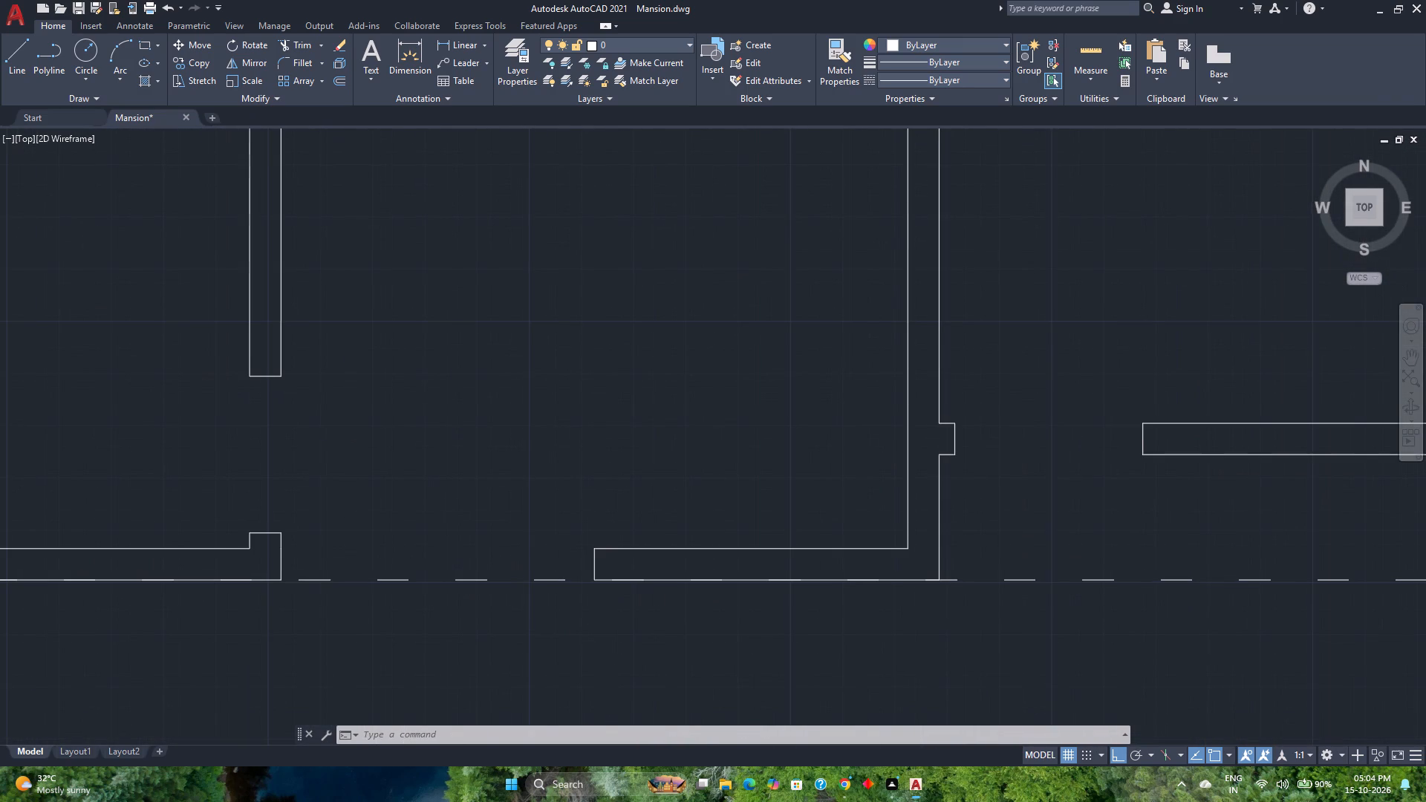
pyautogui.scroll(-2, 512, 569)
pyautogui.scroll(2, 556, 564)
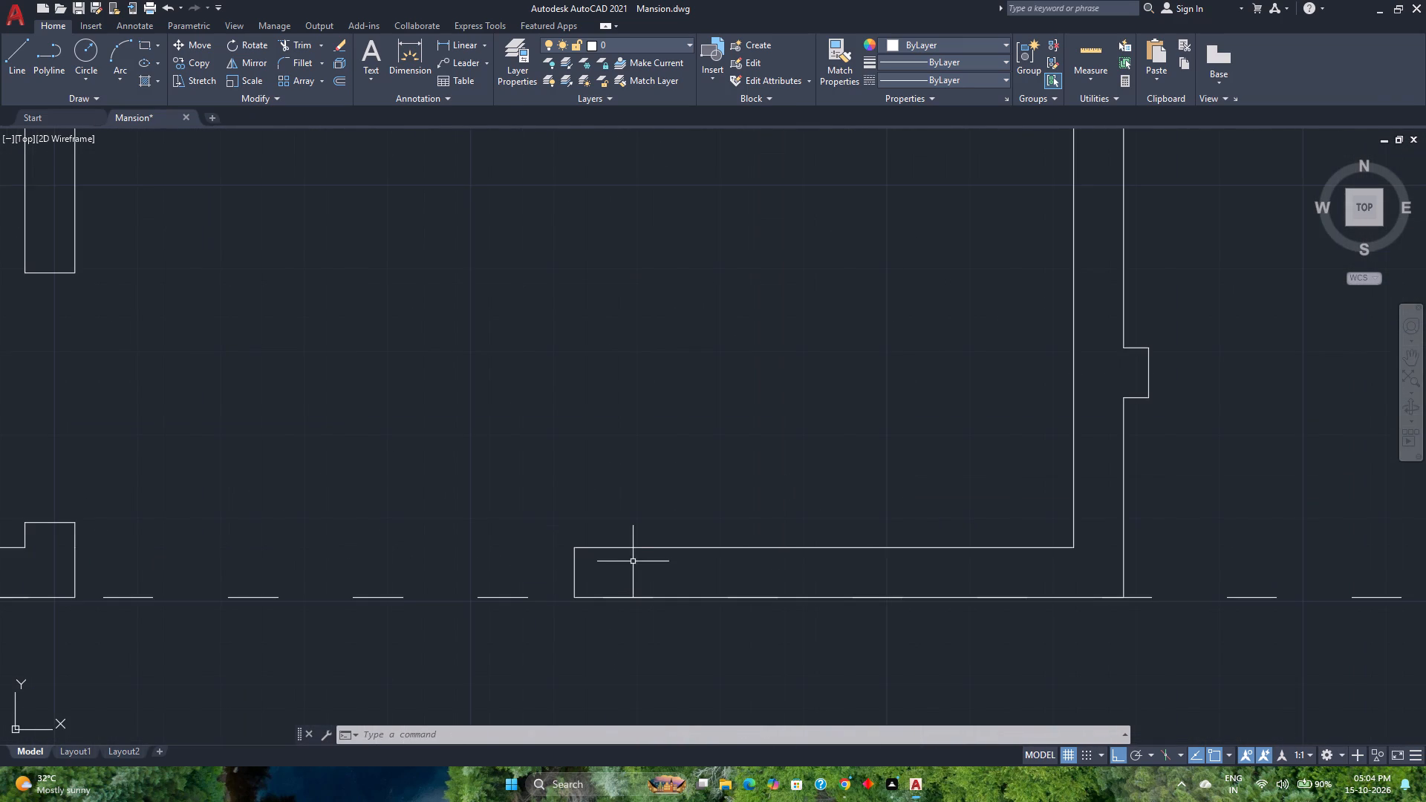
pyautogui.scroll(4, 573, 570)
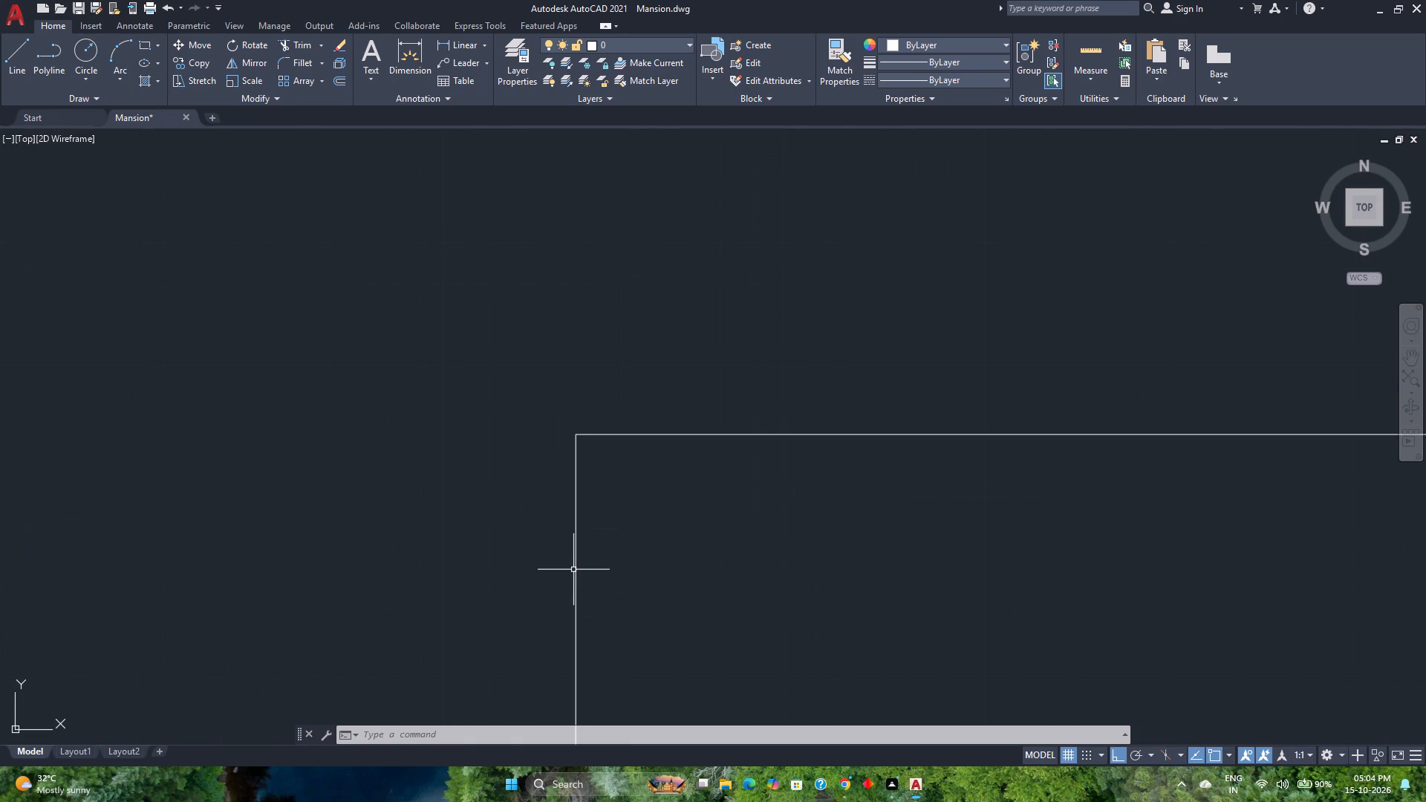
pyautogui.scroll(-6, 573, 570)
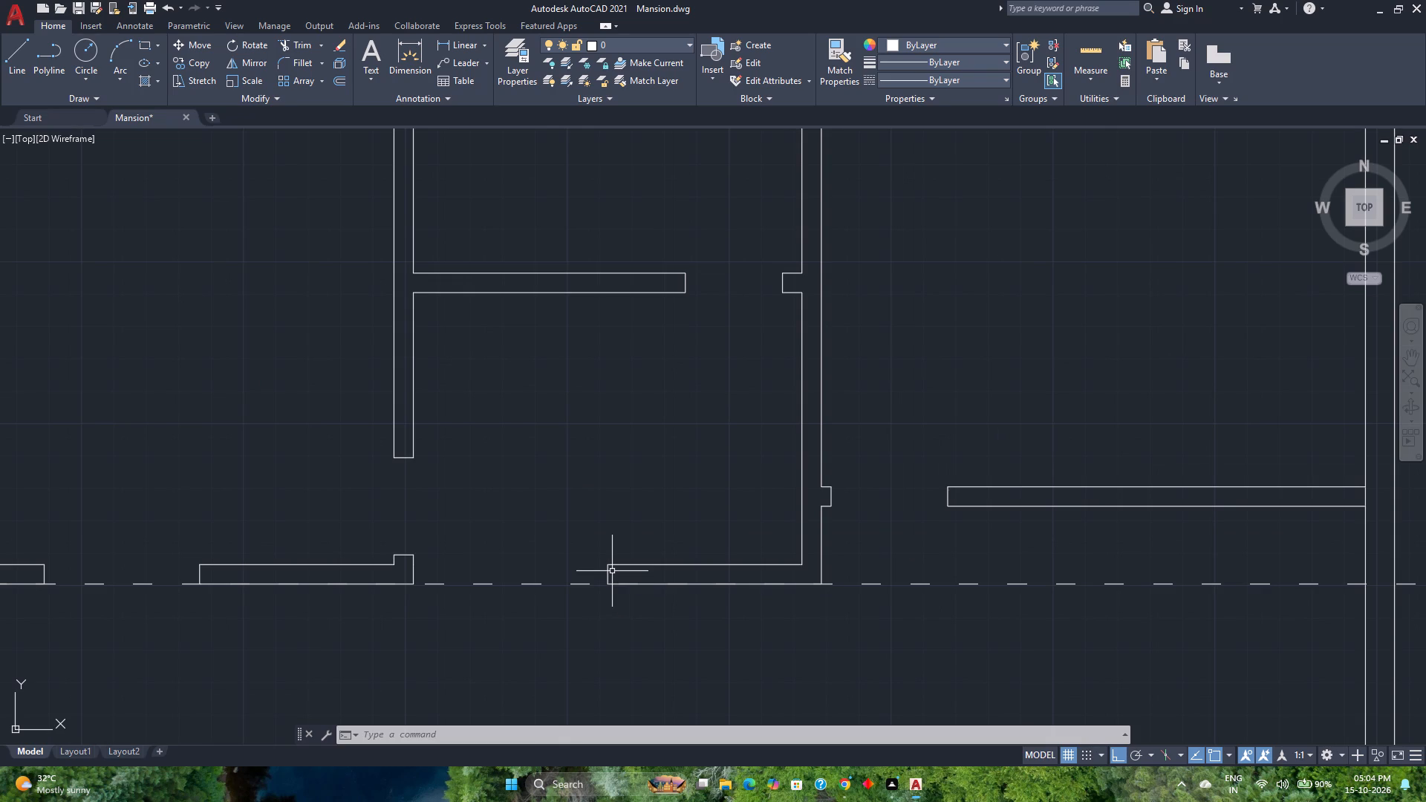
pyautogui.scroll(-1, 578, 573)
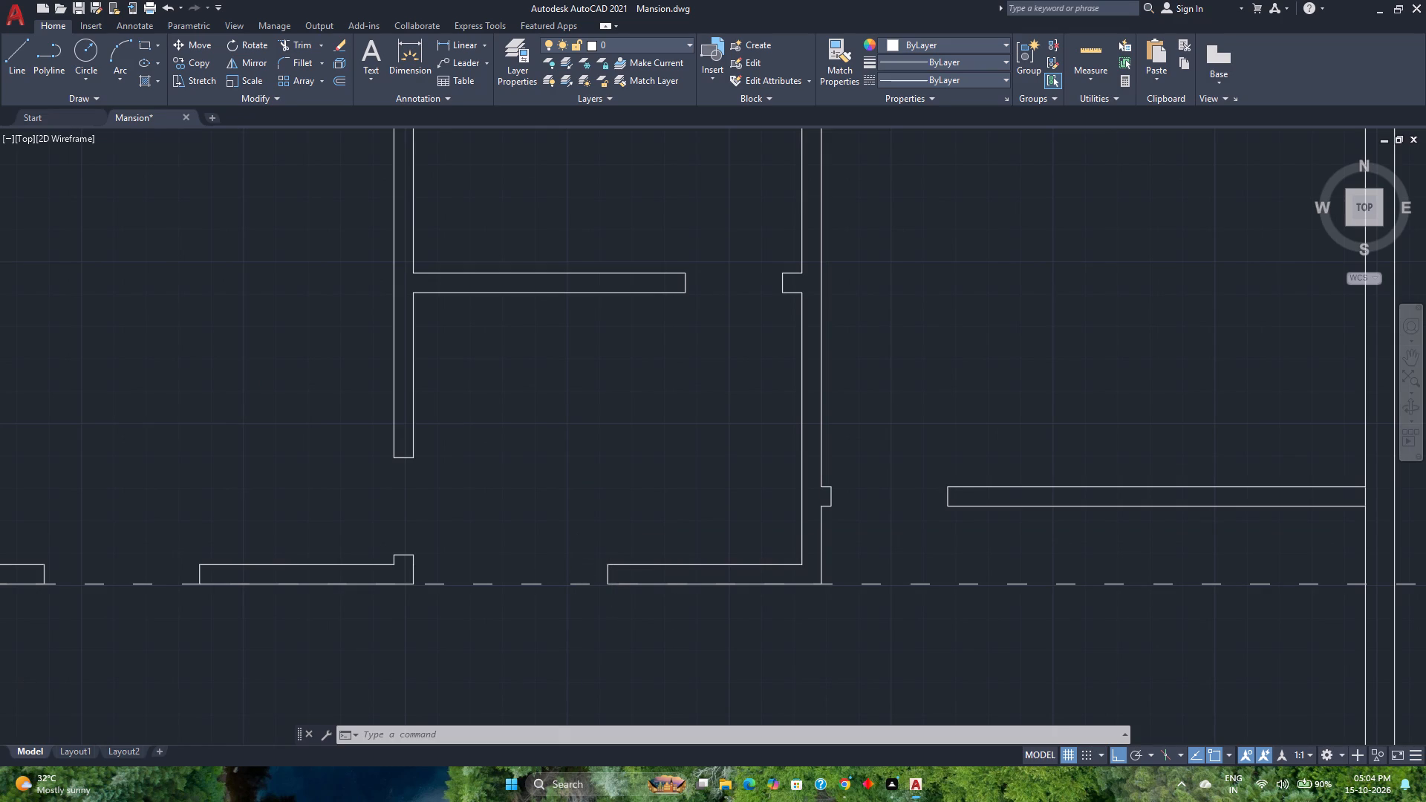
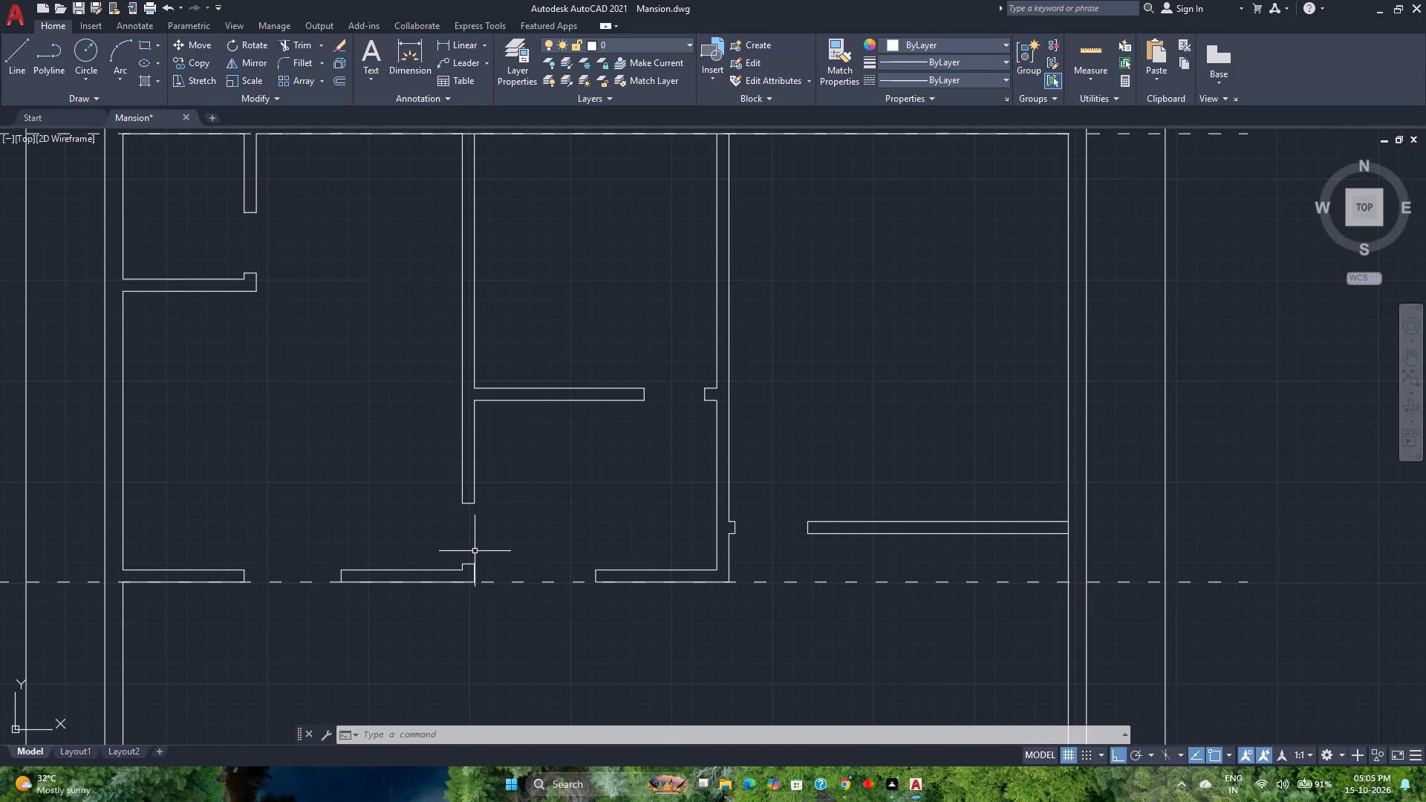
# Examine the left-hand plan's upper partitions and door openings, and compare them with the middle and right-hand plans.
pyautogui.scroll(-2, 475, 551)
pyautogui.scroll(2, 764, 573)
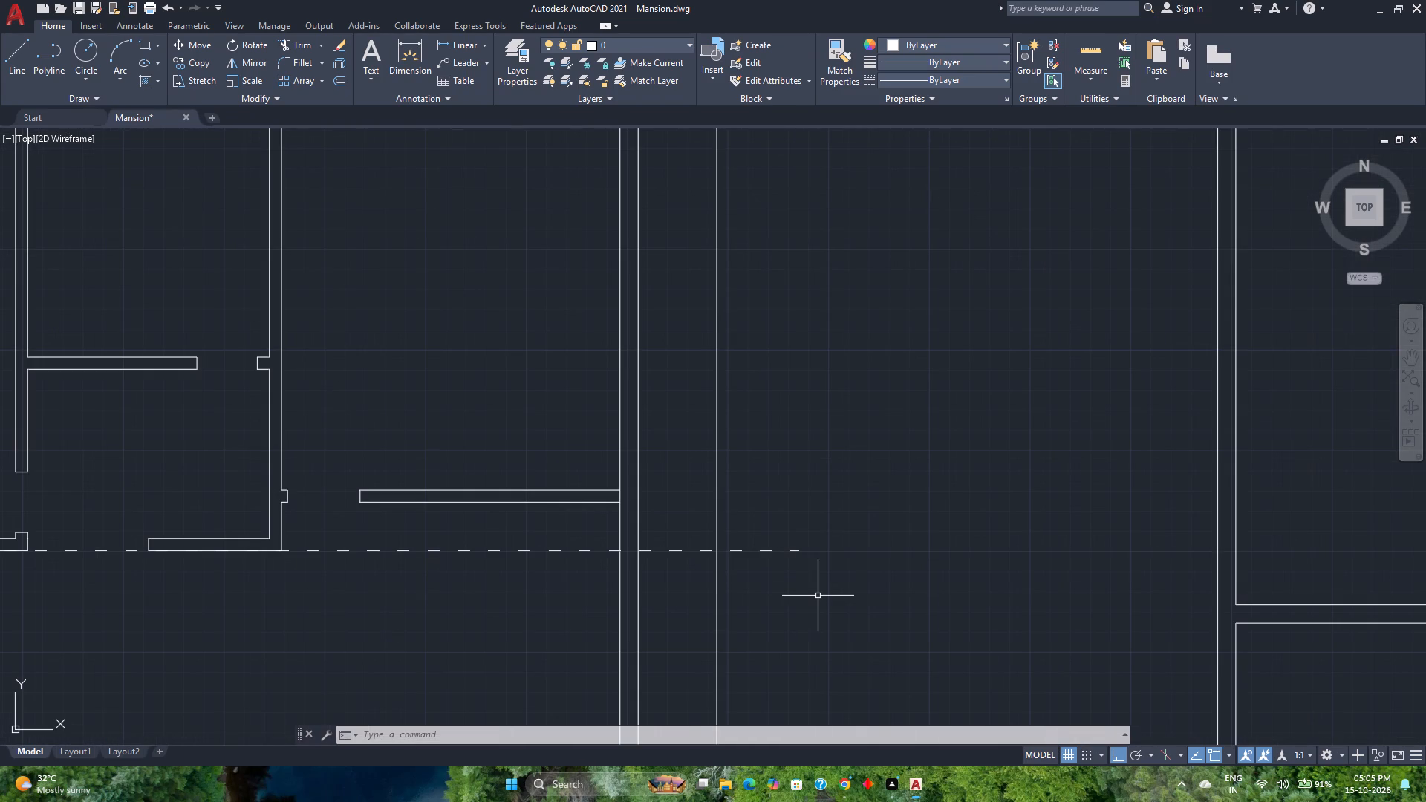
pyautogui.scroll(-1, 804, 540)
pyautogui.moveTo(830, 551); pyautogui.dragTo(719, 541, button='middle')
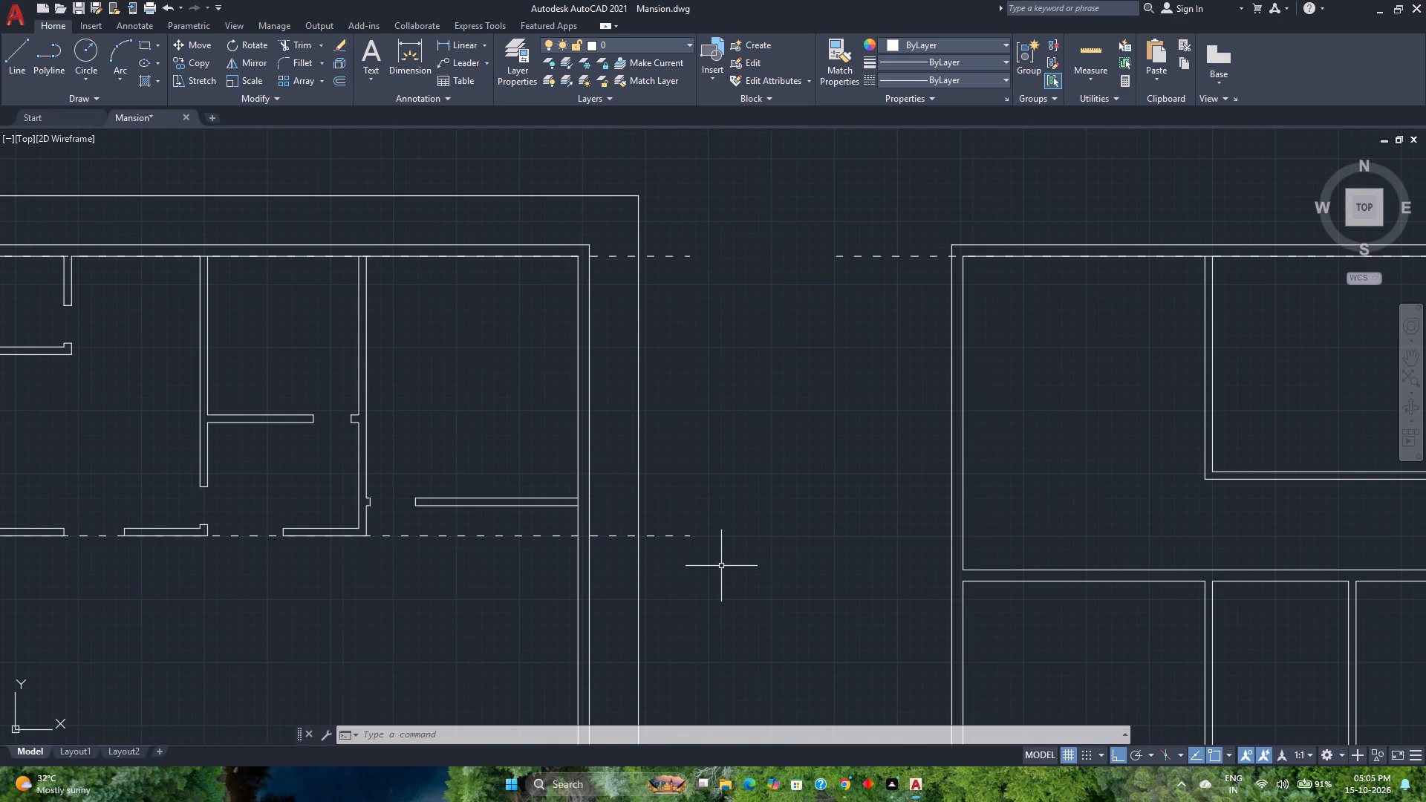
pyautogui.scroll(-2, 732, 581)
pyautogui.moveTo(732, 581); pyautogui.dragTo(588, 562, button='middle')
pyautogui.moveTo(633, 590); pyautogui.dragTo(624, 519, button='middle')
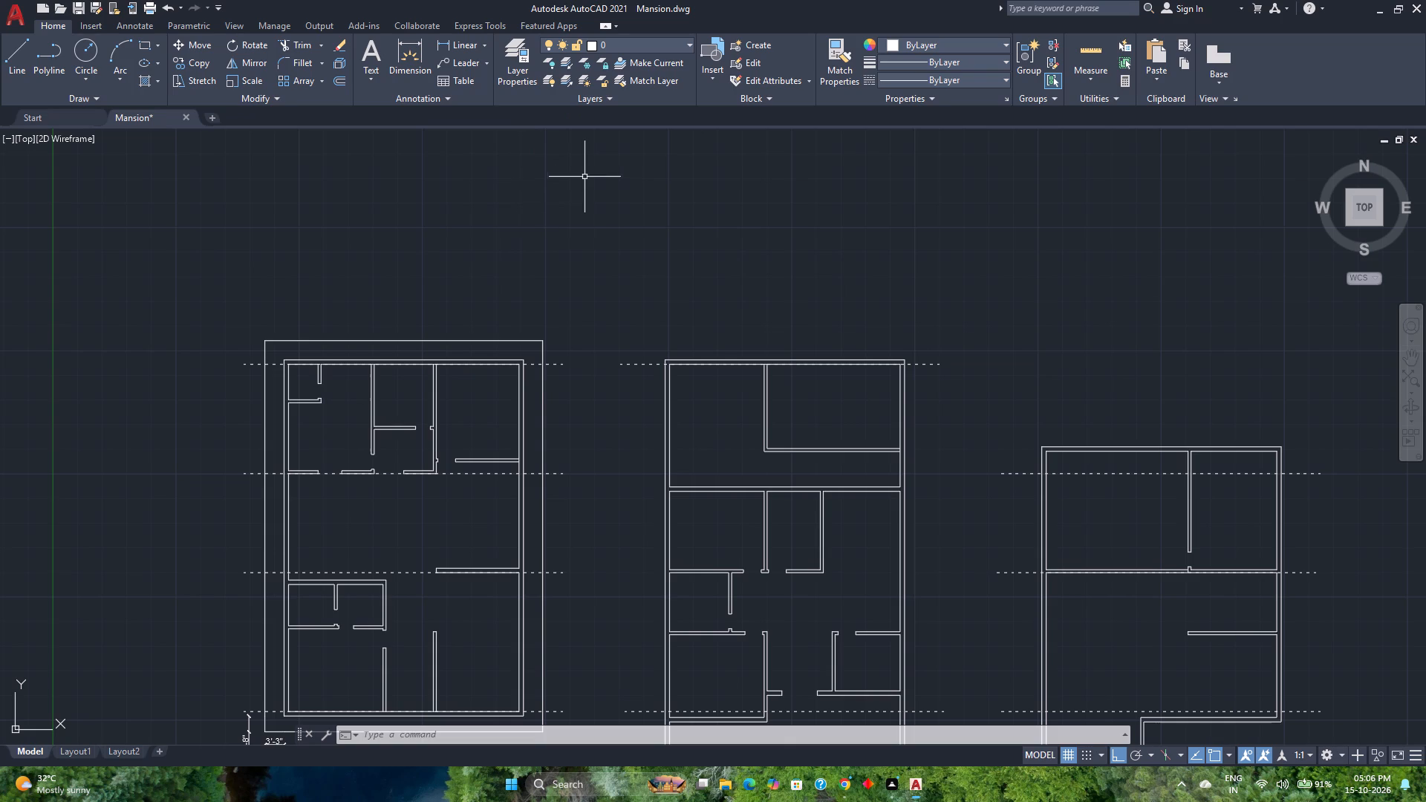
# Trim the inner face line of the middle plan's right outer wall between the upper room's bottom partition lines, opening the wall junction.
pyautogui.moveTo(683, 458); pyautogui.dragTo(611, 370, button='middle')
pyautogui.scroll(2, 702, 384)
pyautogui.moveTo(720, 371); pyautogui.dragTo(731, 457, button='middle')
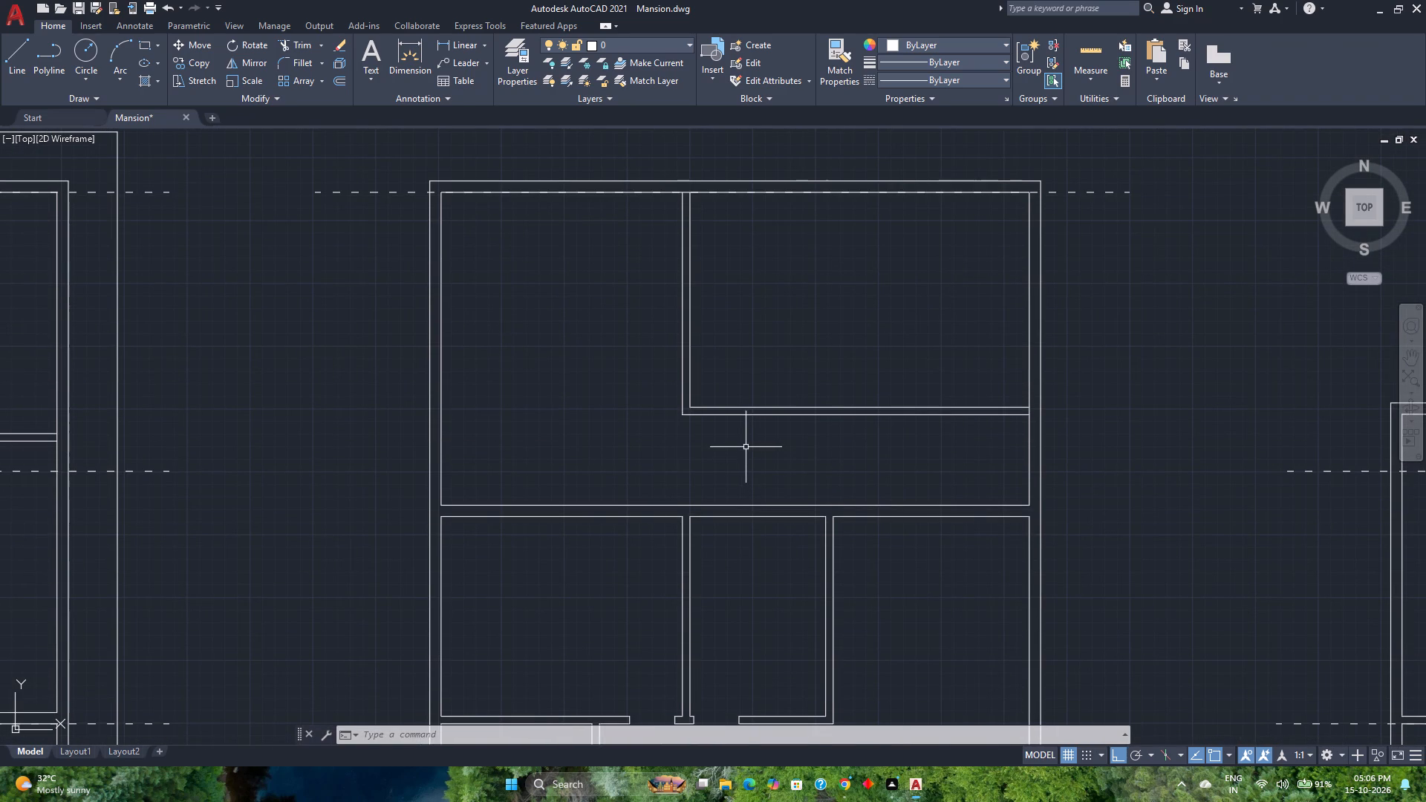
pyautogui.scroll(-1, 746, 447)
pyautogui.scroll(2, 928, 469)
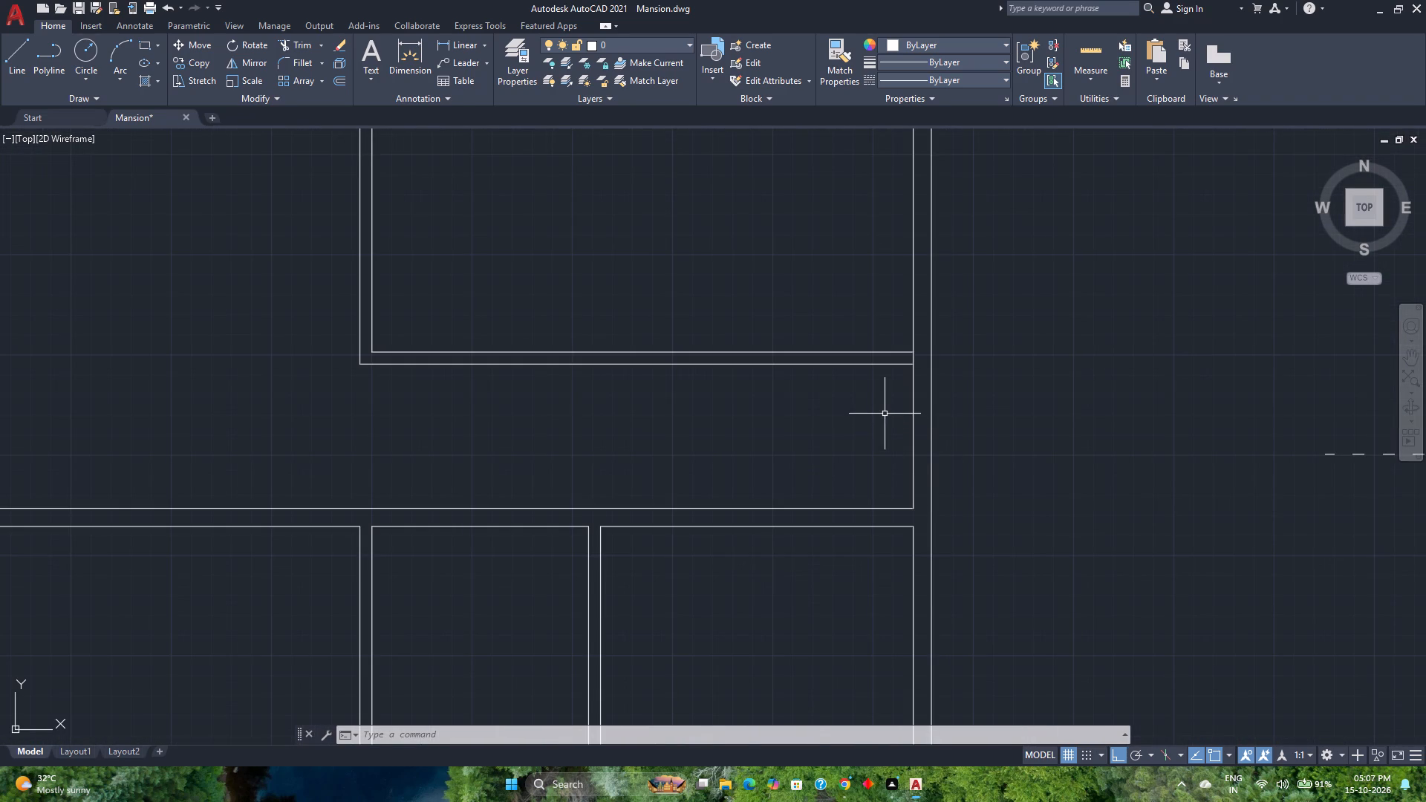
pyautogui.write('tr')
pyautogui.press('Return')
pyautogui.scroll(3, 921, 386)
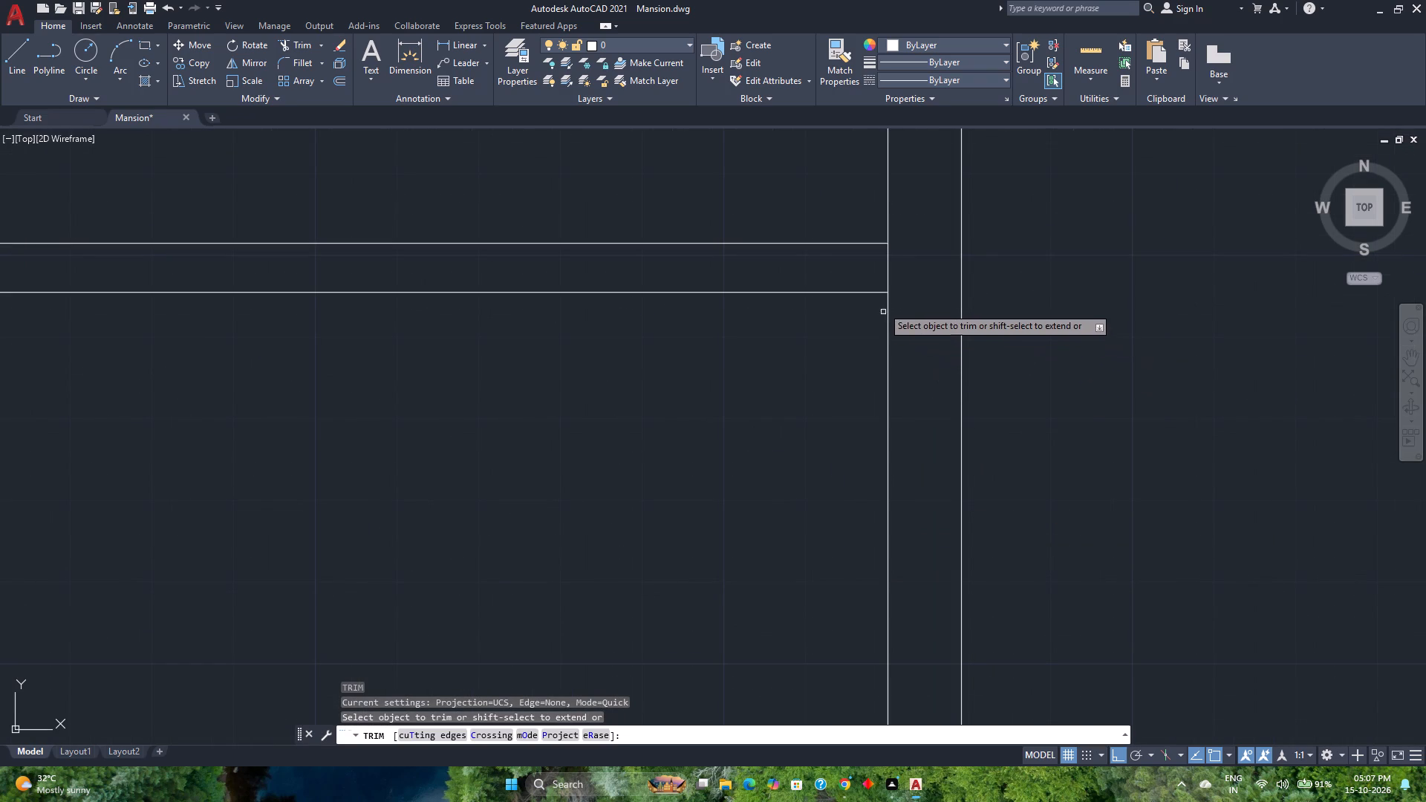
pyautogui.click(857, 255)
pyautogui.click(957, 263)
pyautogui.scroll(-4, 867, 355)
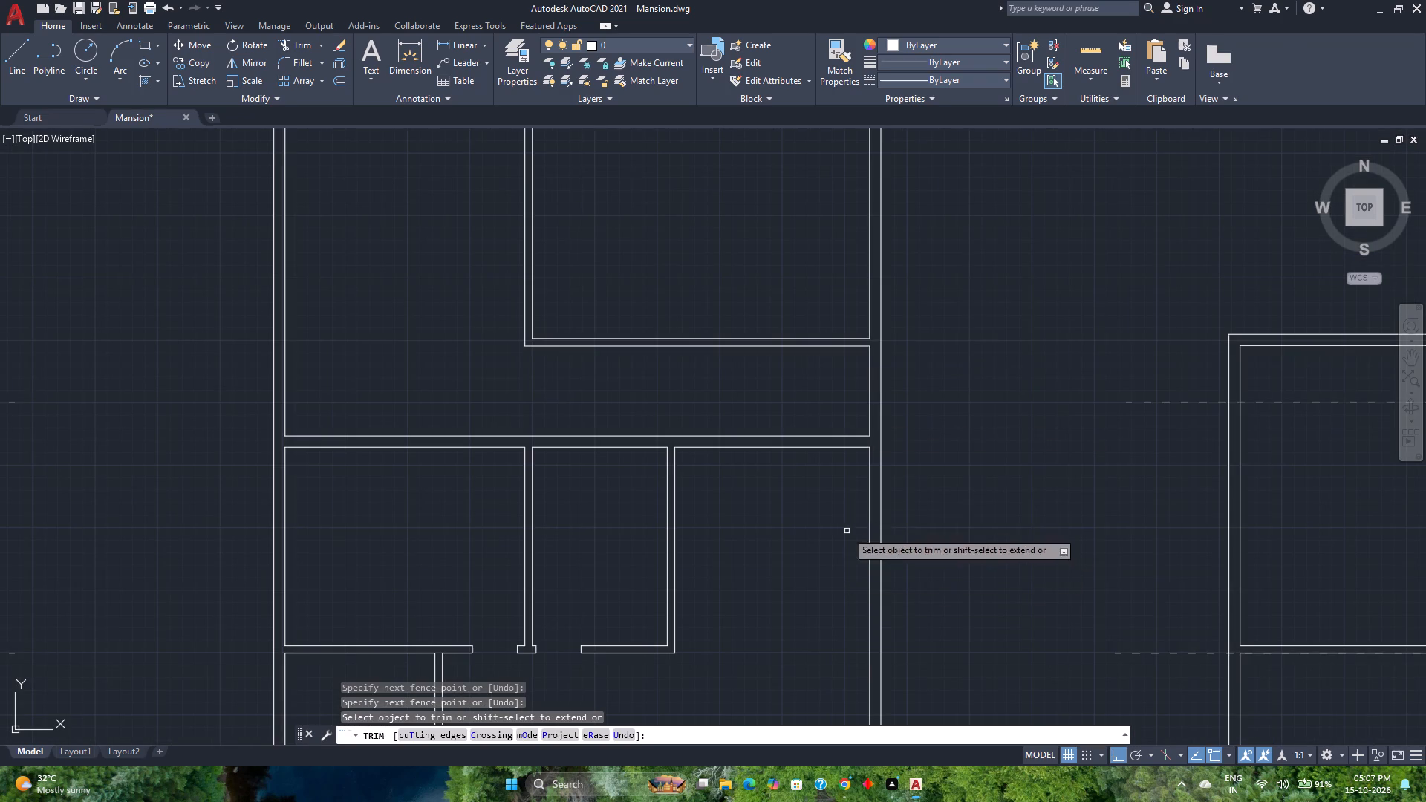
pyautogui.press('space')
# Save the Mansion drawing.
pyautogui.hotkey('ctrl', 's')
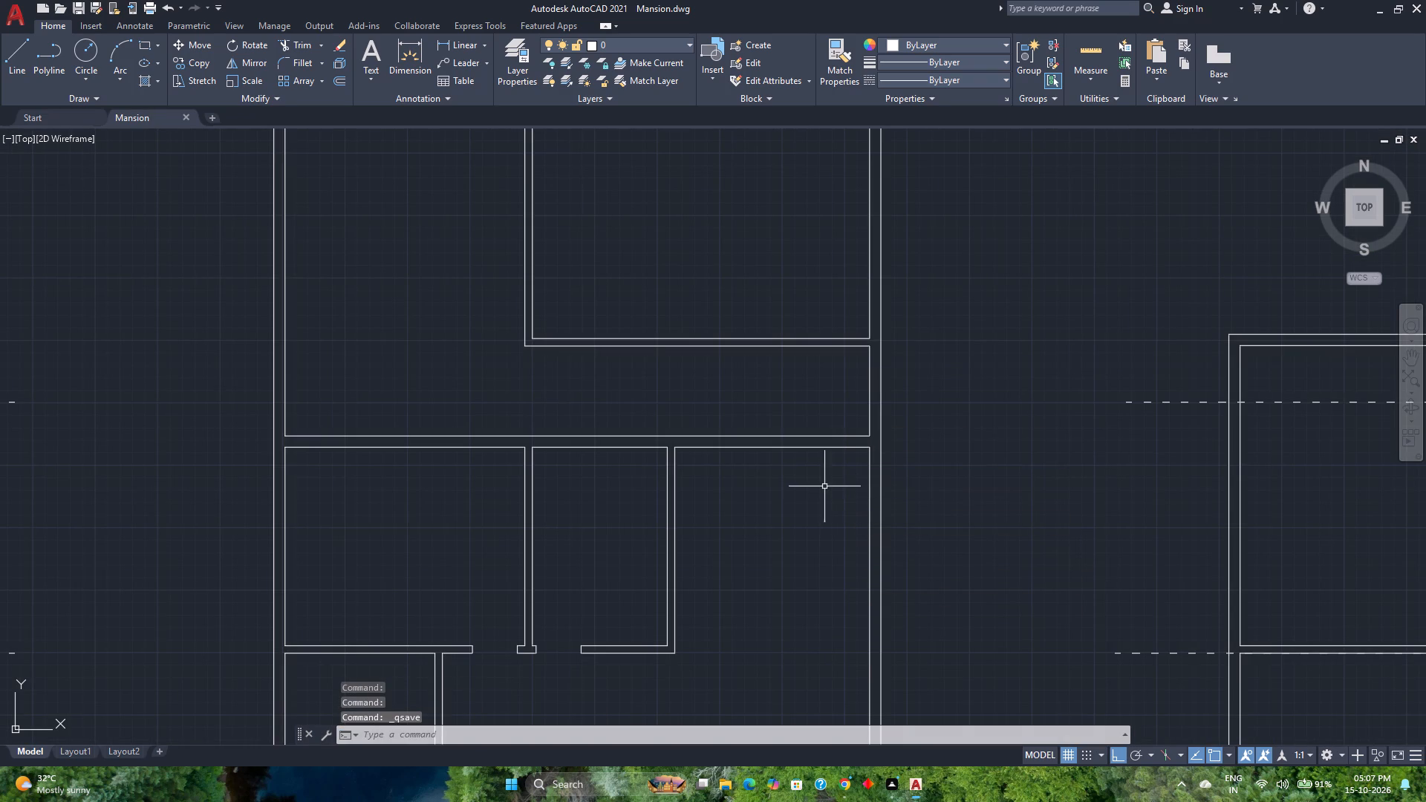
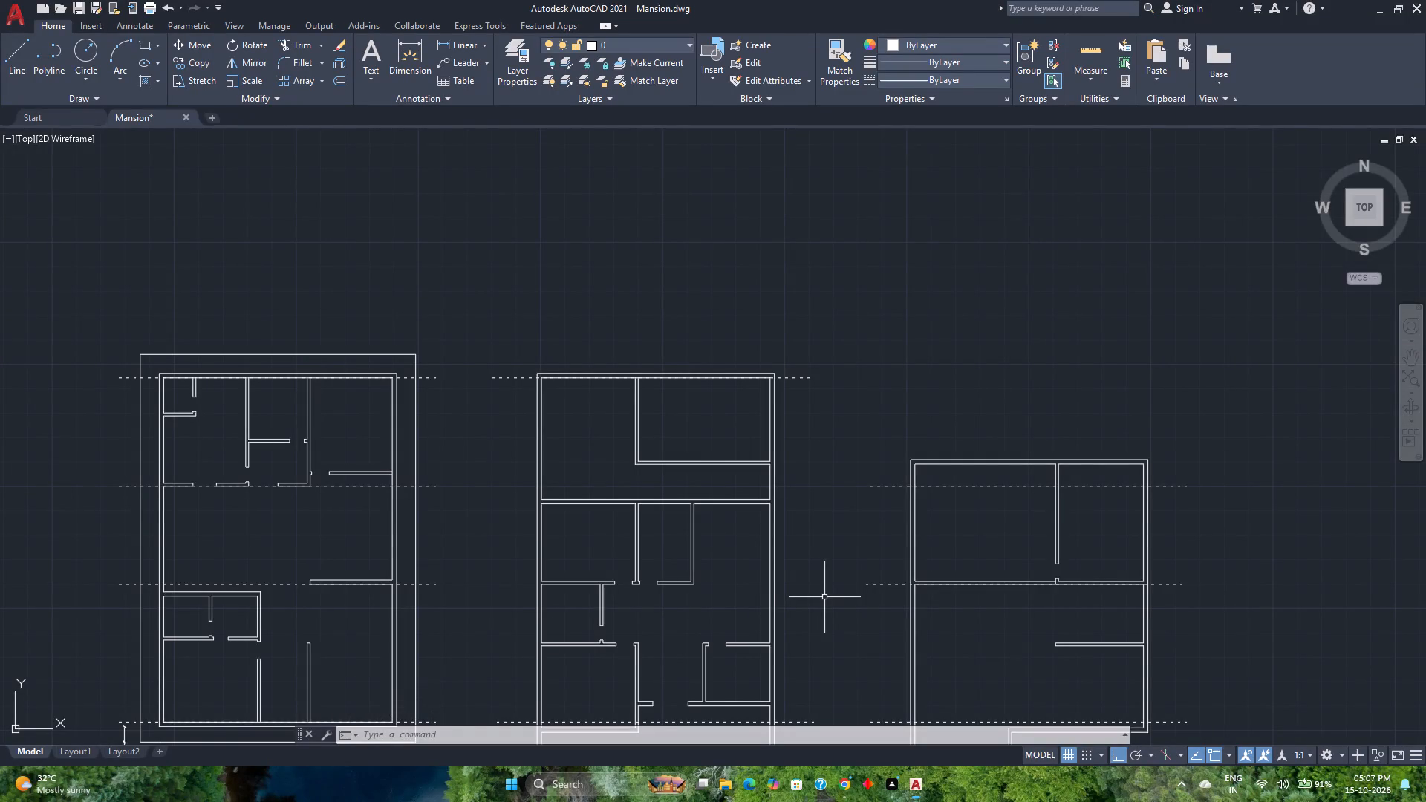
# Draw a 6" by 12' upright rectangle in the empty space between the middle and right-hand plans.
pyautogui.scroll(-3, 841, 598)
pyautogui.scroll(4, 855, 636)
pyautogui.moveTo(850, 607); pyautogui.dragTo(769, 628, button='middle')
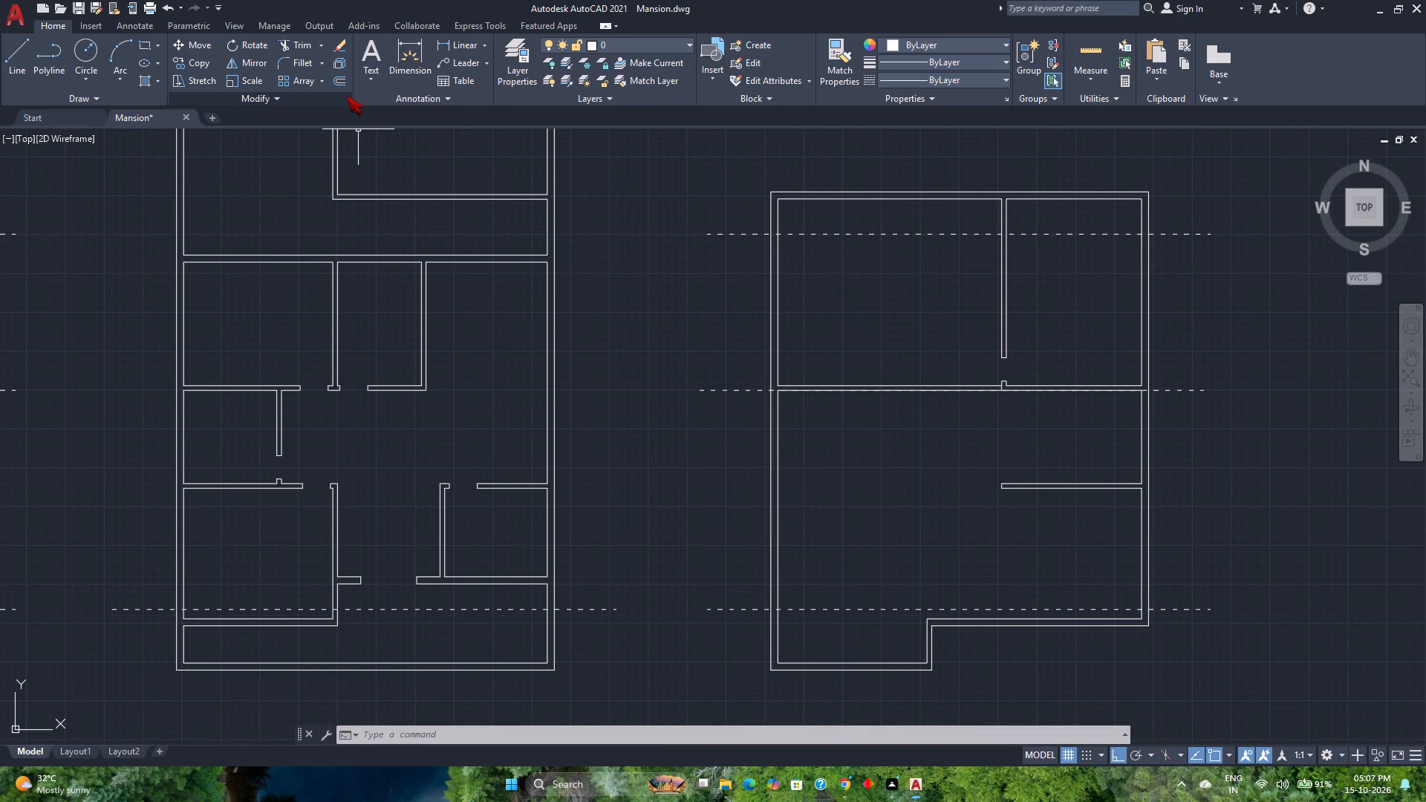
pyautogui.click(138, 44)
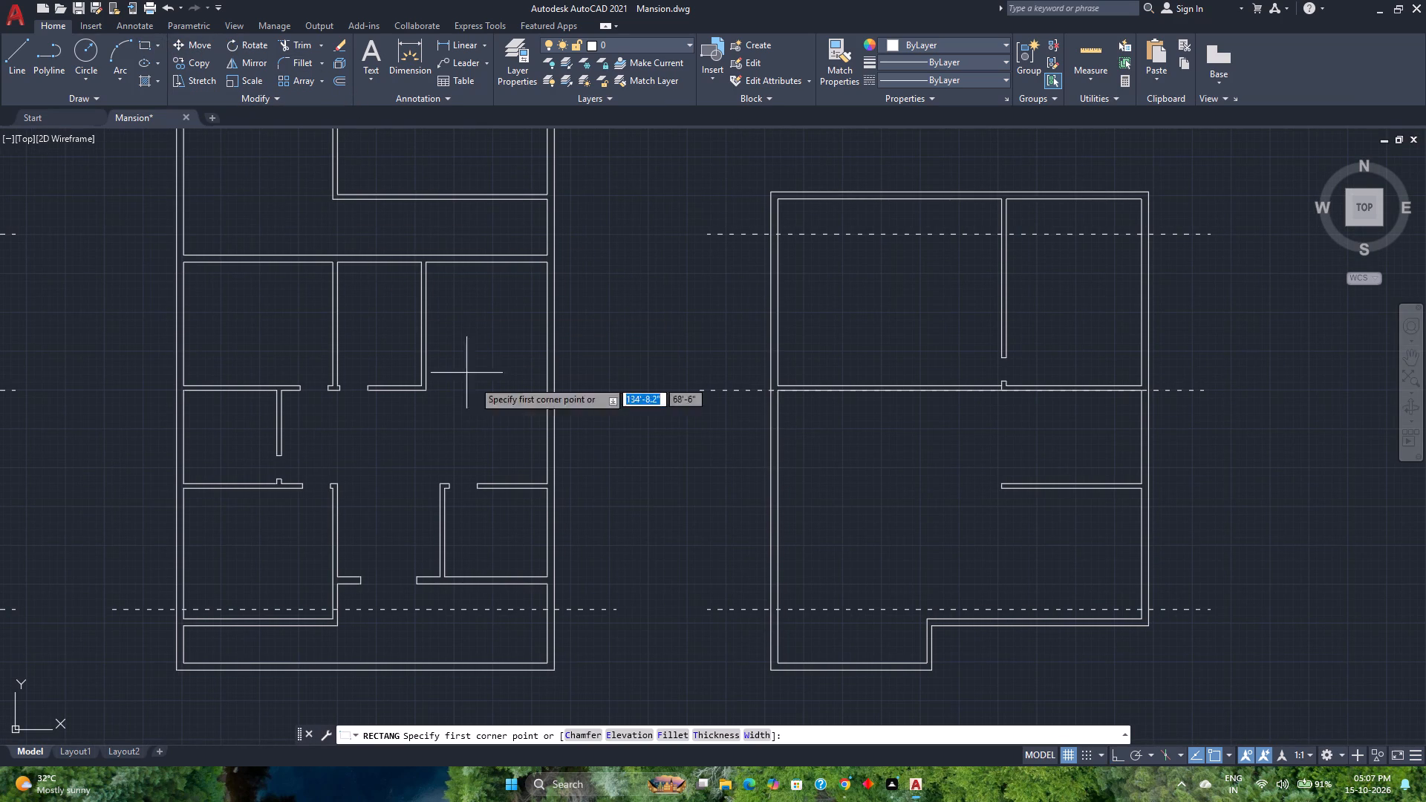
pyautogui.click(697, 543)
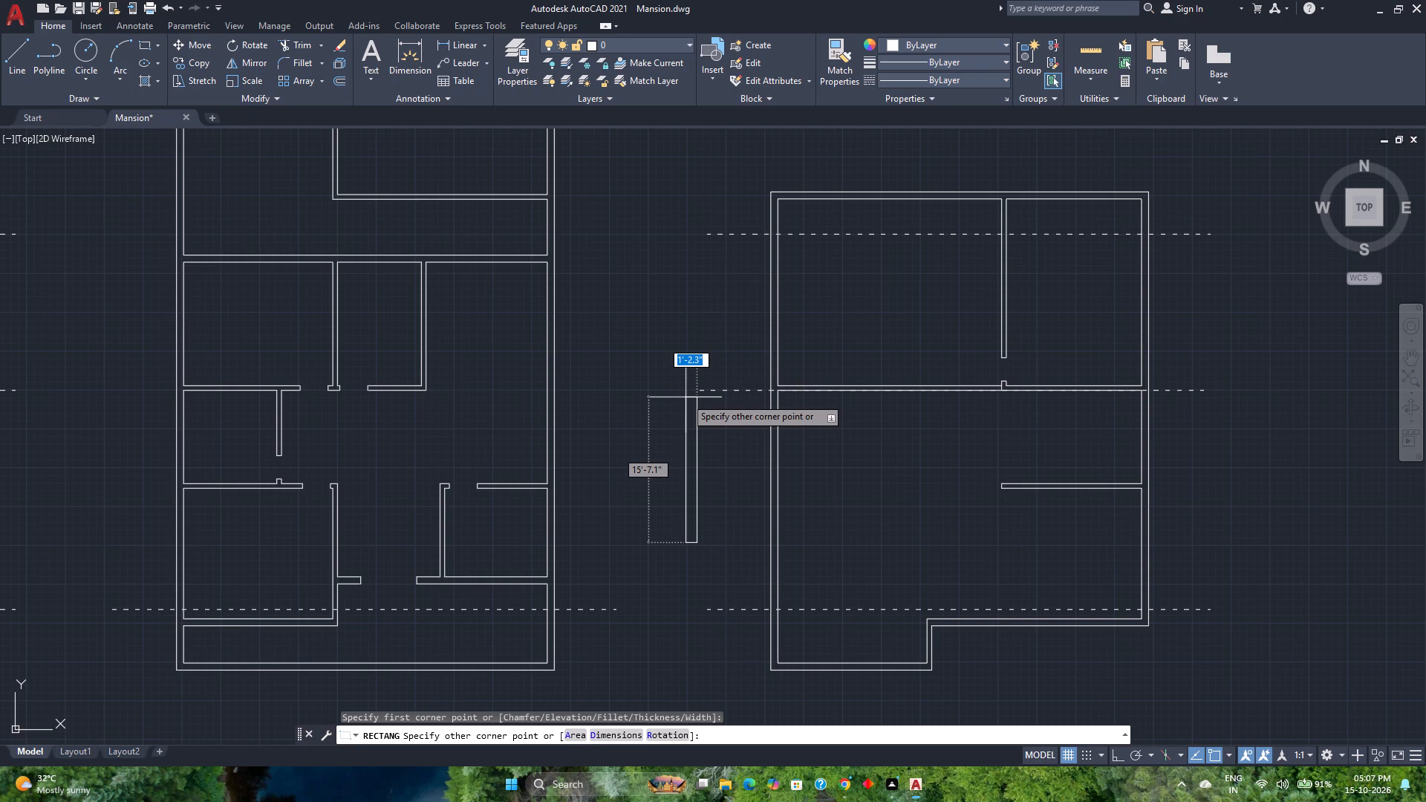
pyautogui.press('6')
pyautogui.press(',')
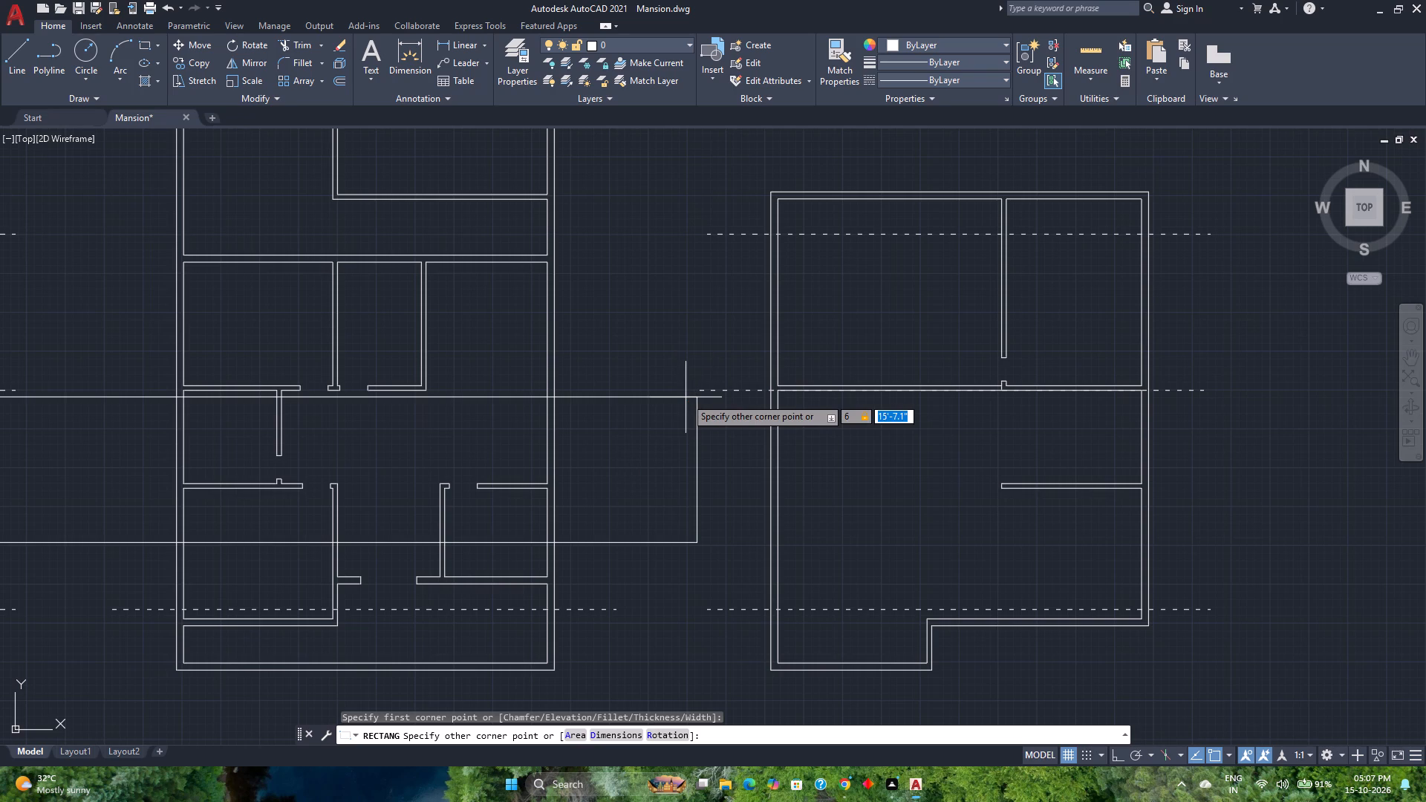
pyautogui.write('12')
pyautogui.press("'")
pyautogui.press('Return')
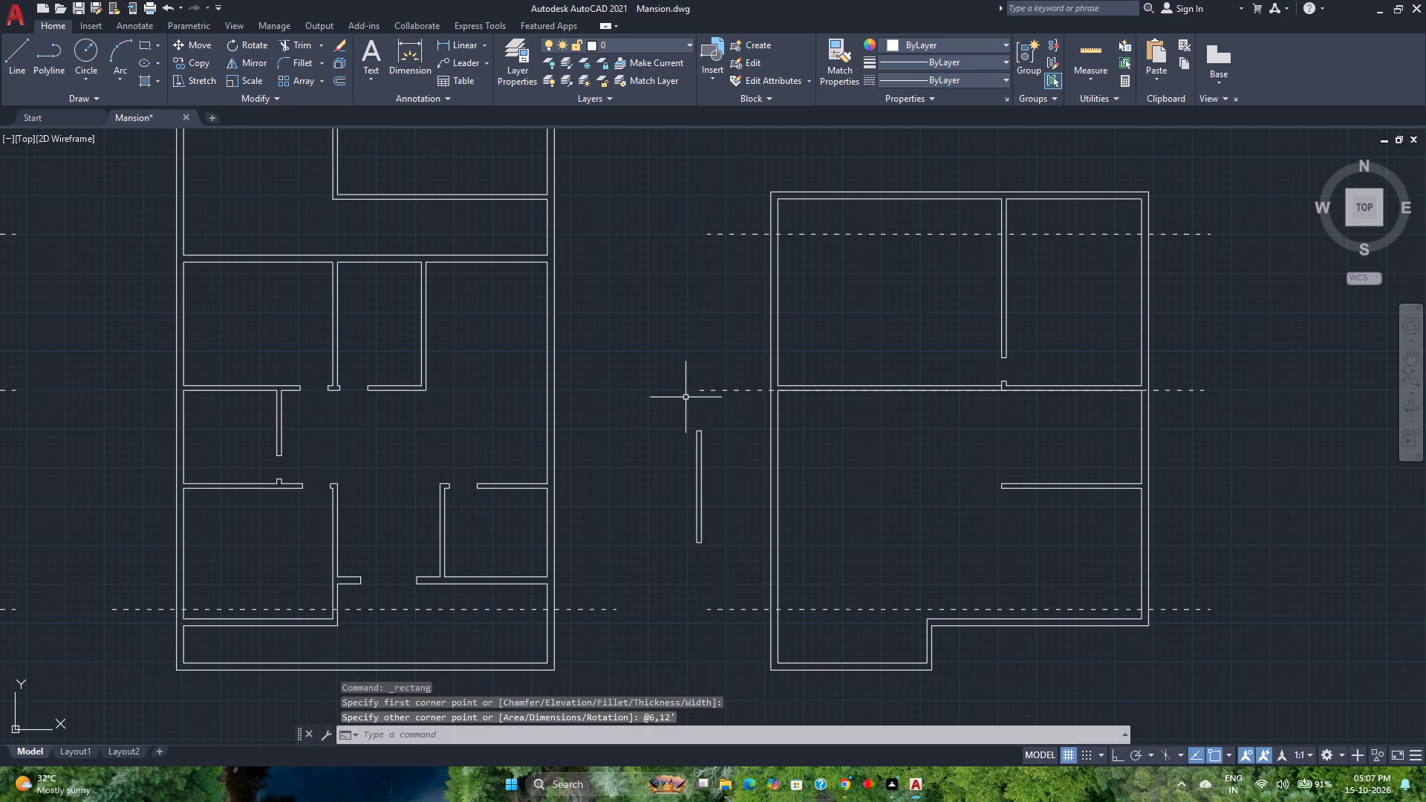
# Copy the narrow rectangle as a linear array of 12 items spaced 1' apart, running toward the middle plan.
pyautogui.click(732, 561)
pyautogui.click(668, 516)
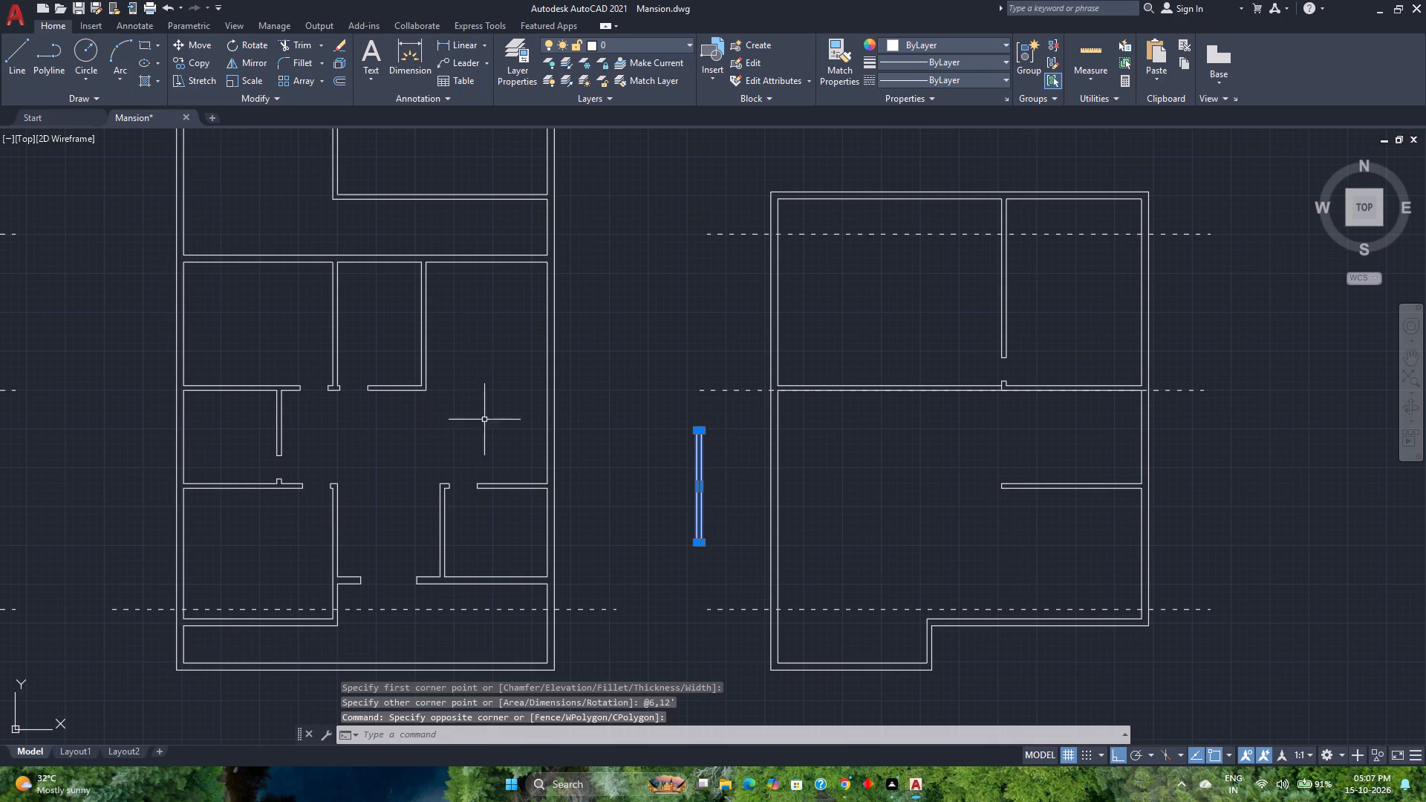
pyautogui.click(198, 58)
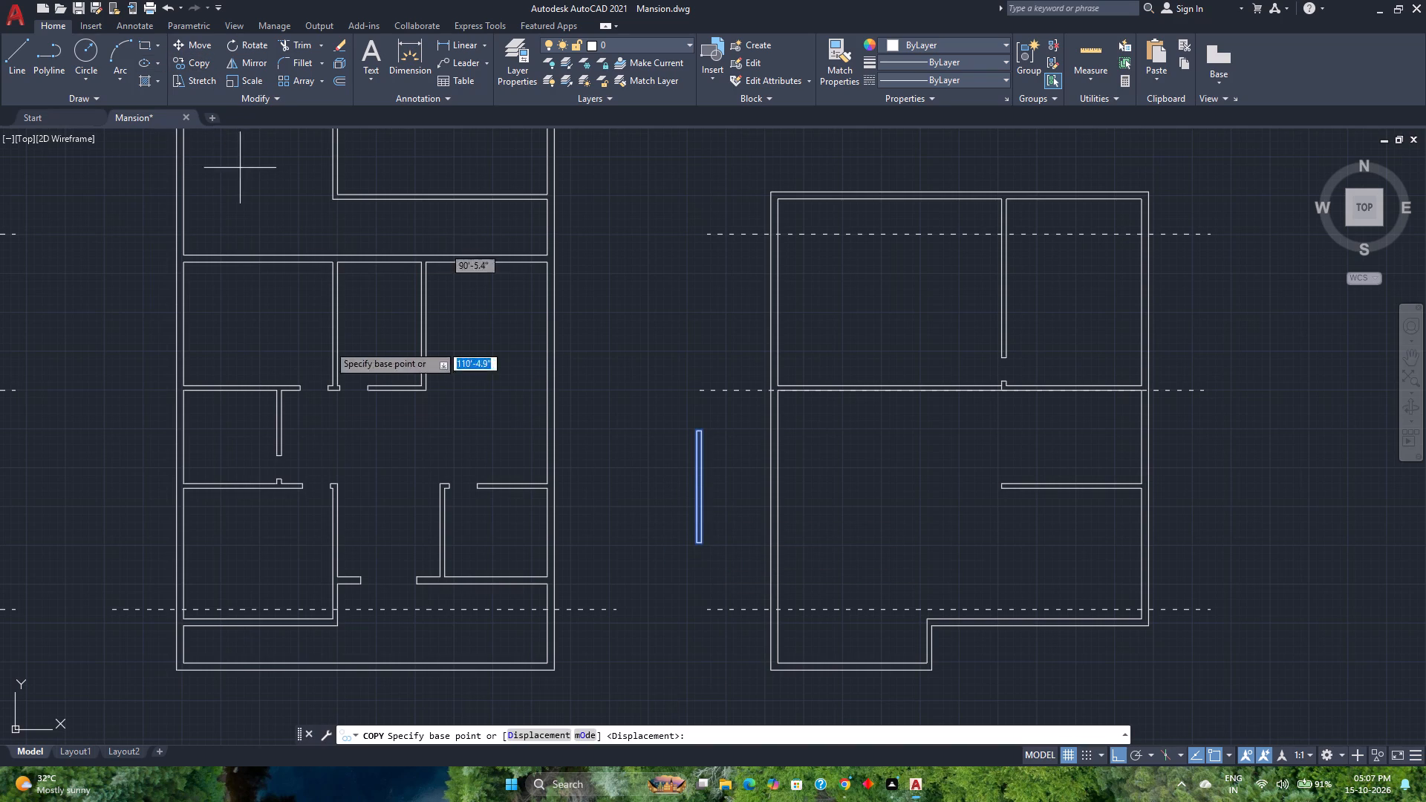
pyautogui.scroll(3, 693, 558)
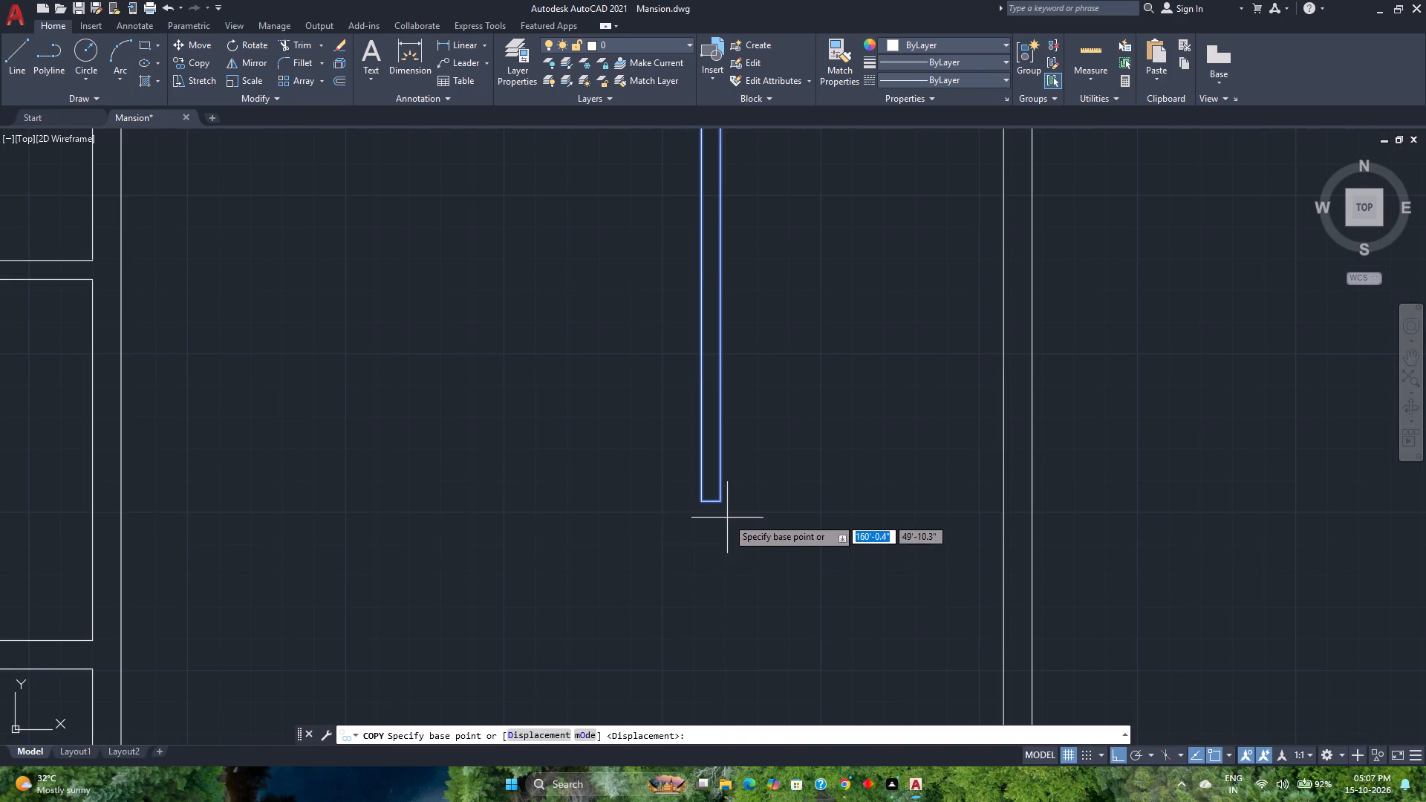
pyautogui.click(723, 505)
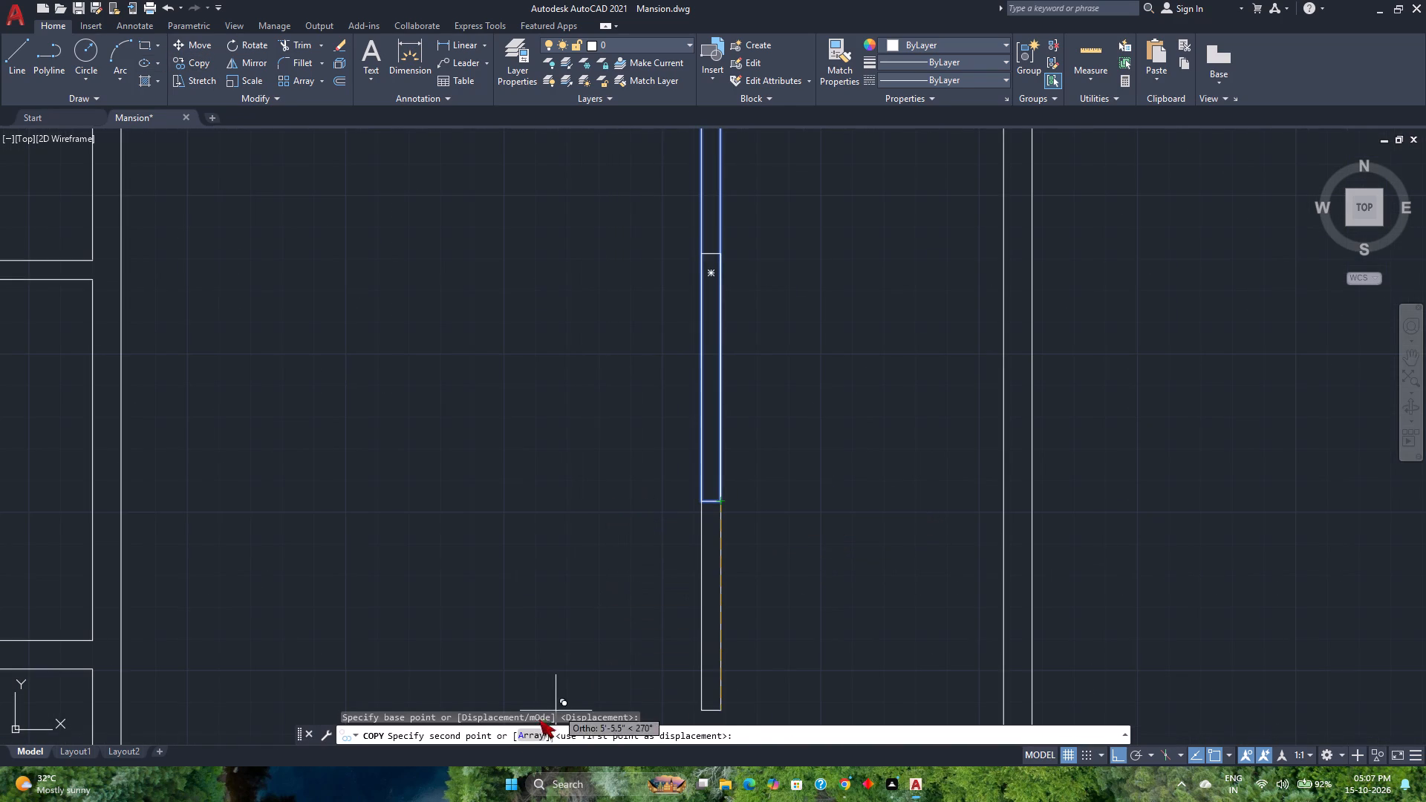
pyautogui.click(530, 733)
pyautogui.scroll(-2, 573, 467)
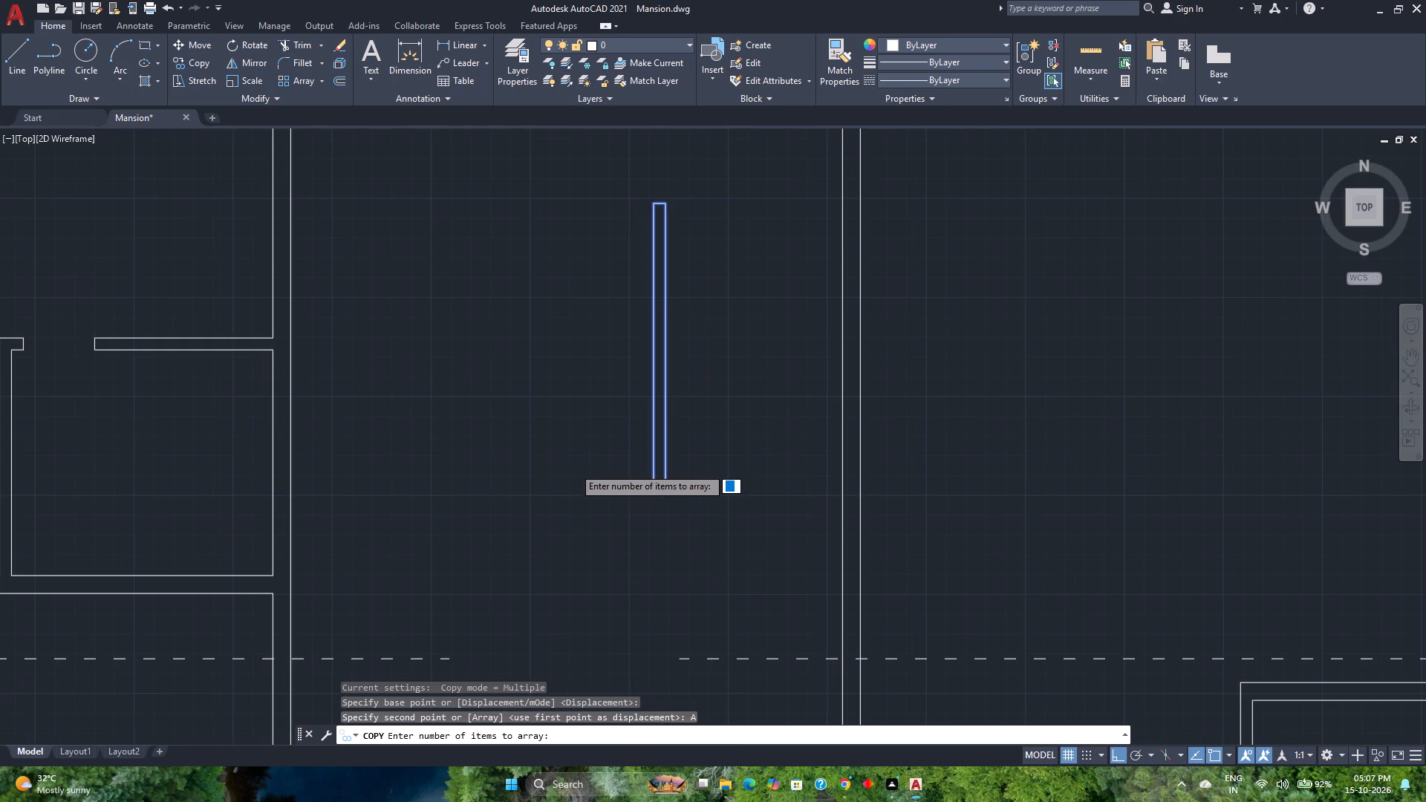
pyautogui.write('10')
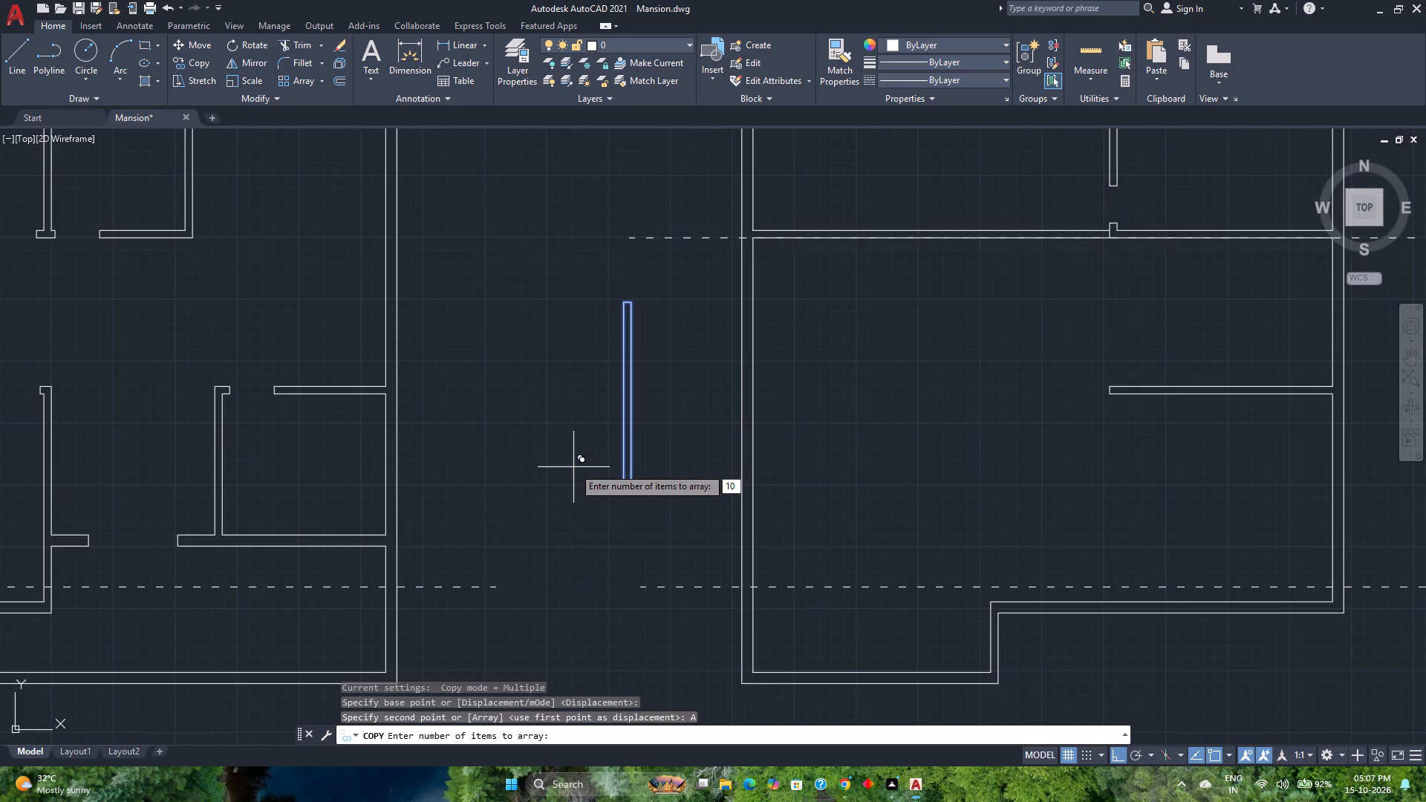
pyautogui.press('BackSpace')
pyautogui.press('2')
pyautogui.press('Return')
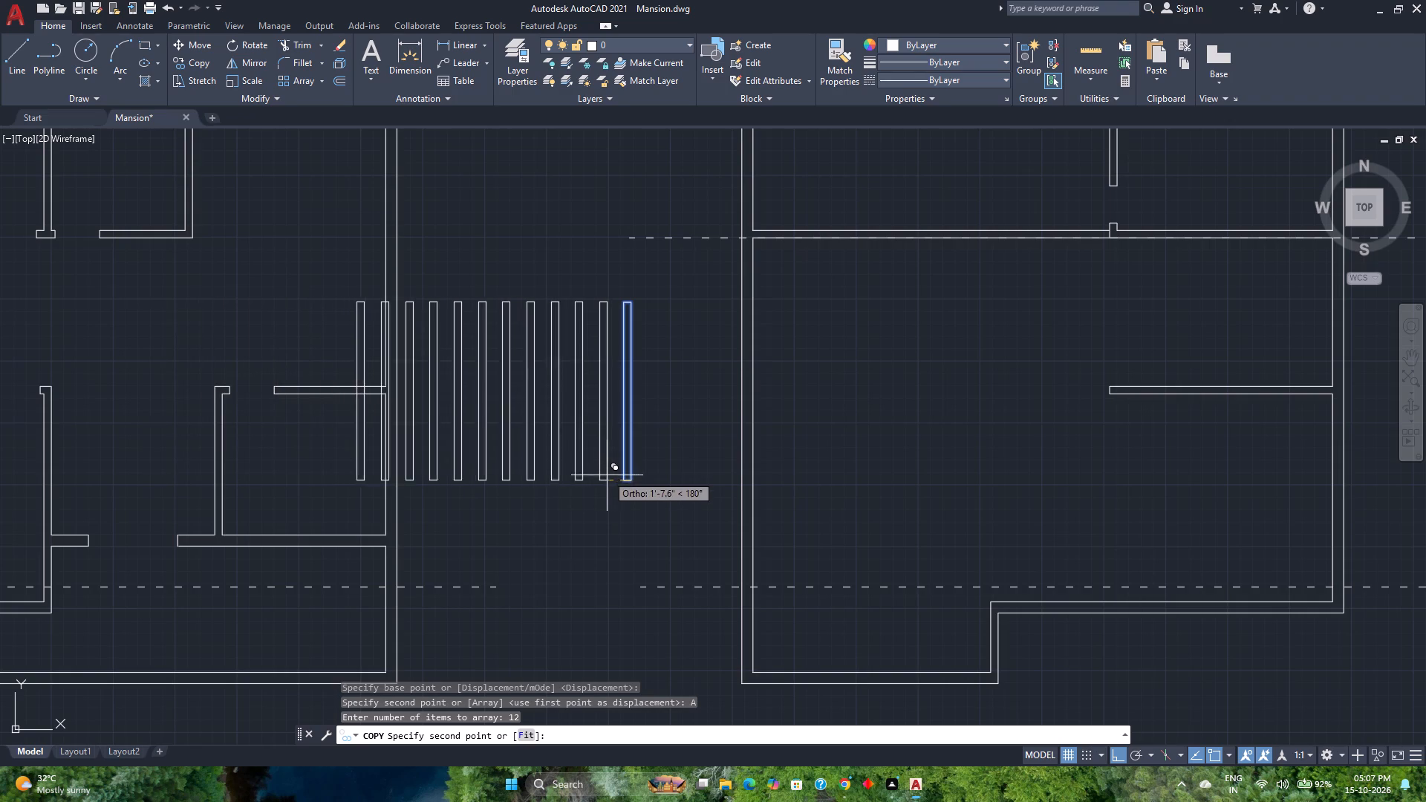
pyautogui.scroll(2, 613, 479)
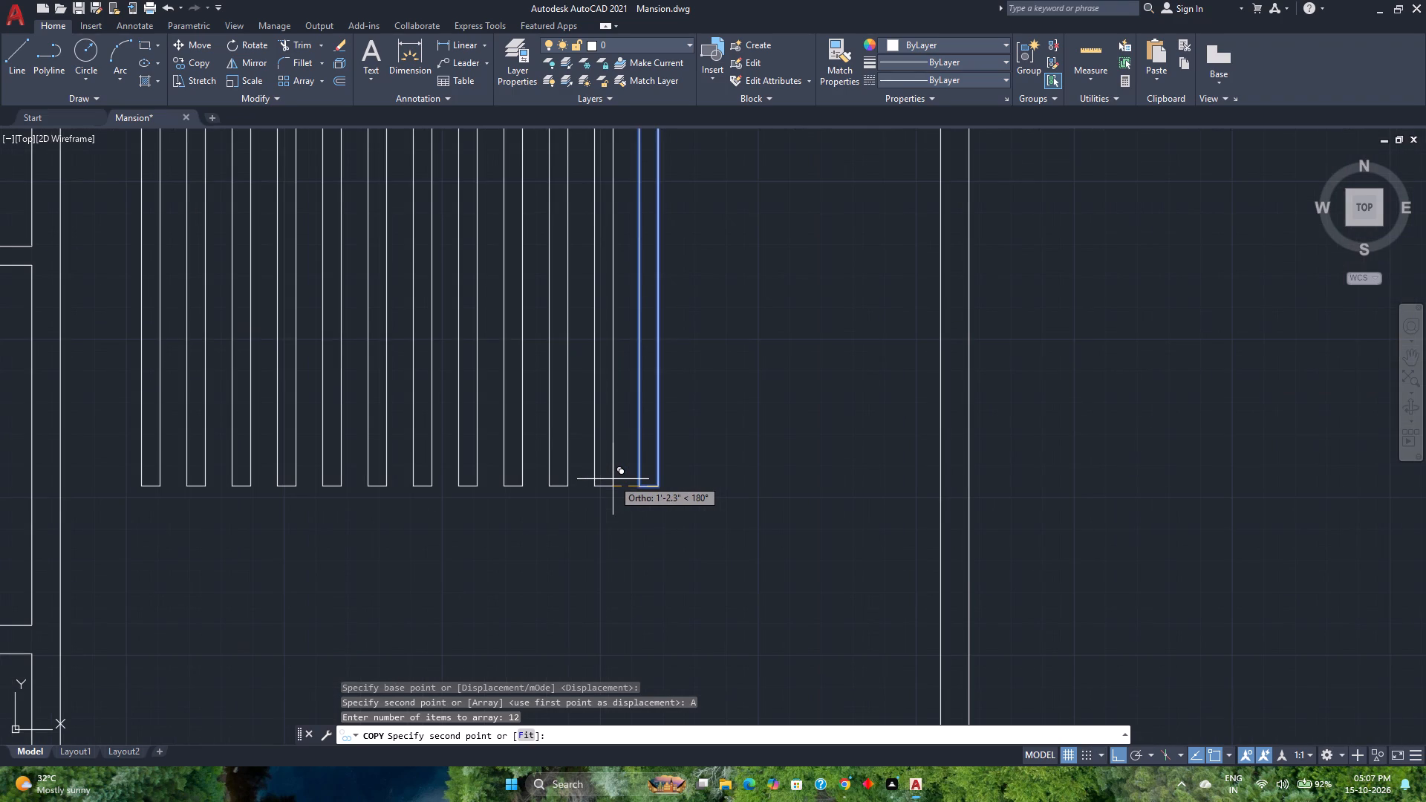
pyautogui.write("1'")
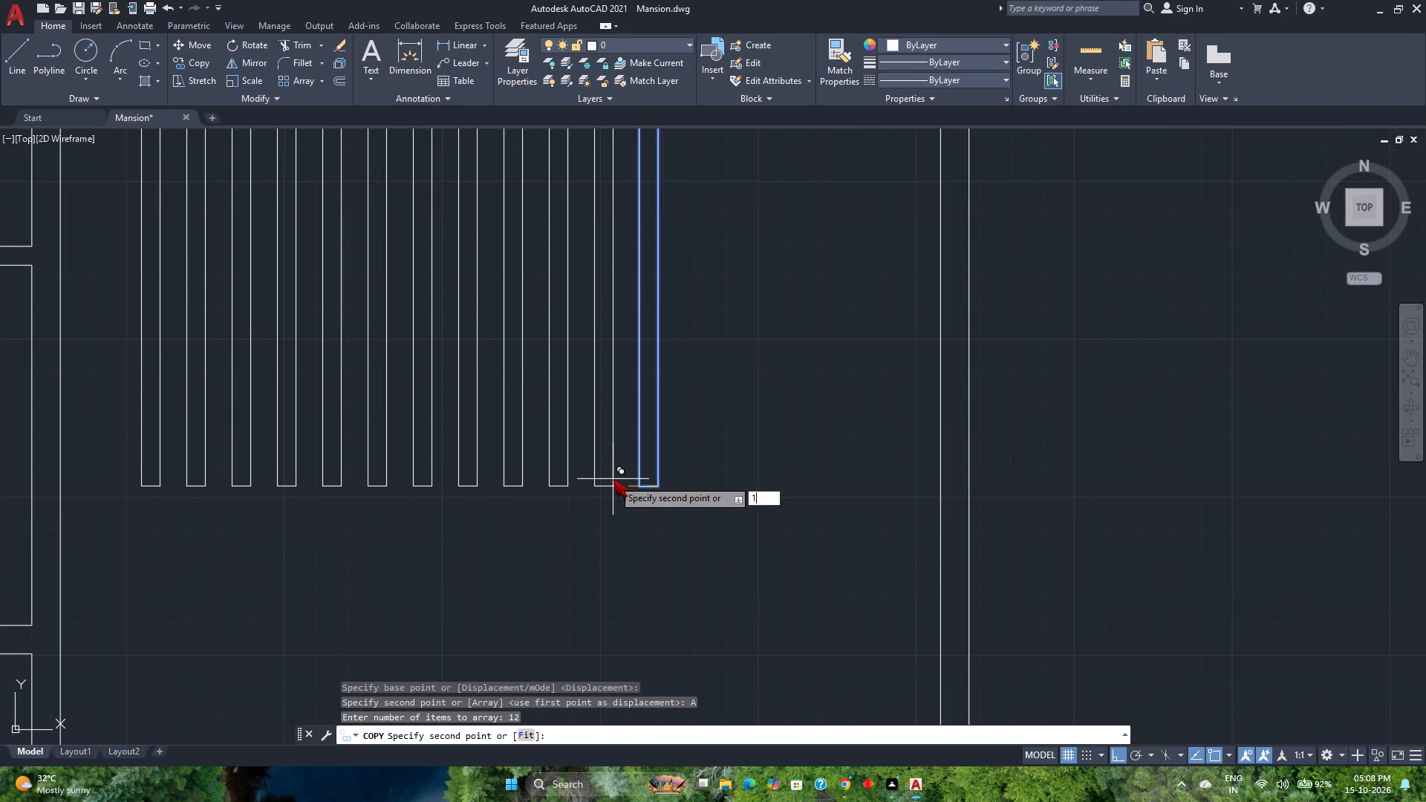
pyautogui.press('Return')
pyautogui.press('space')
# Group the 12 narrow rectangles into one object.
pyautogui.scroll(-1, 613, 480)
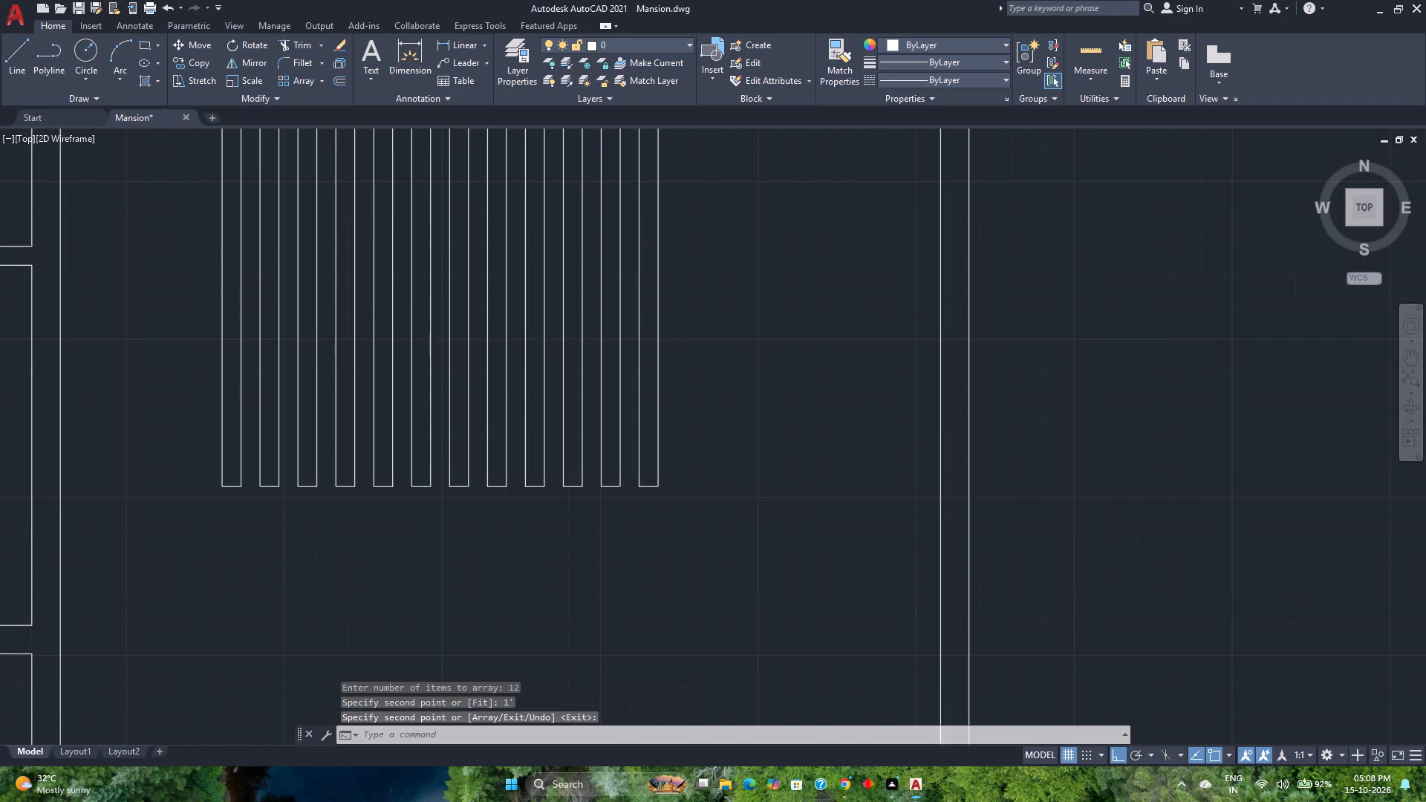
pyautogui.scroll(-2, 613, 480)
pyautogui.click(648, 516)
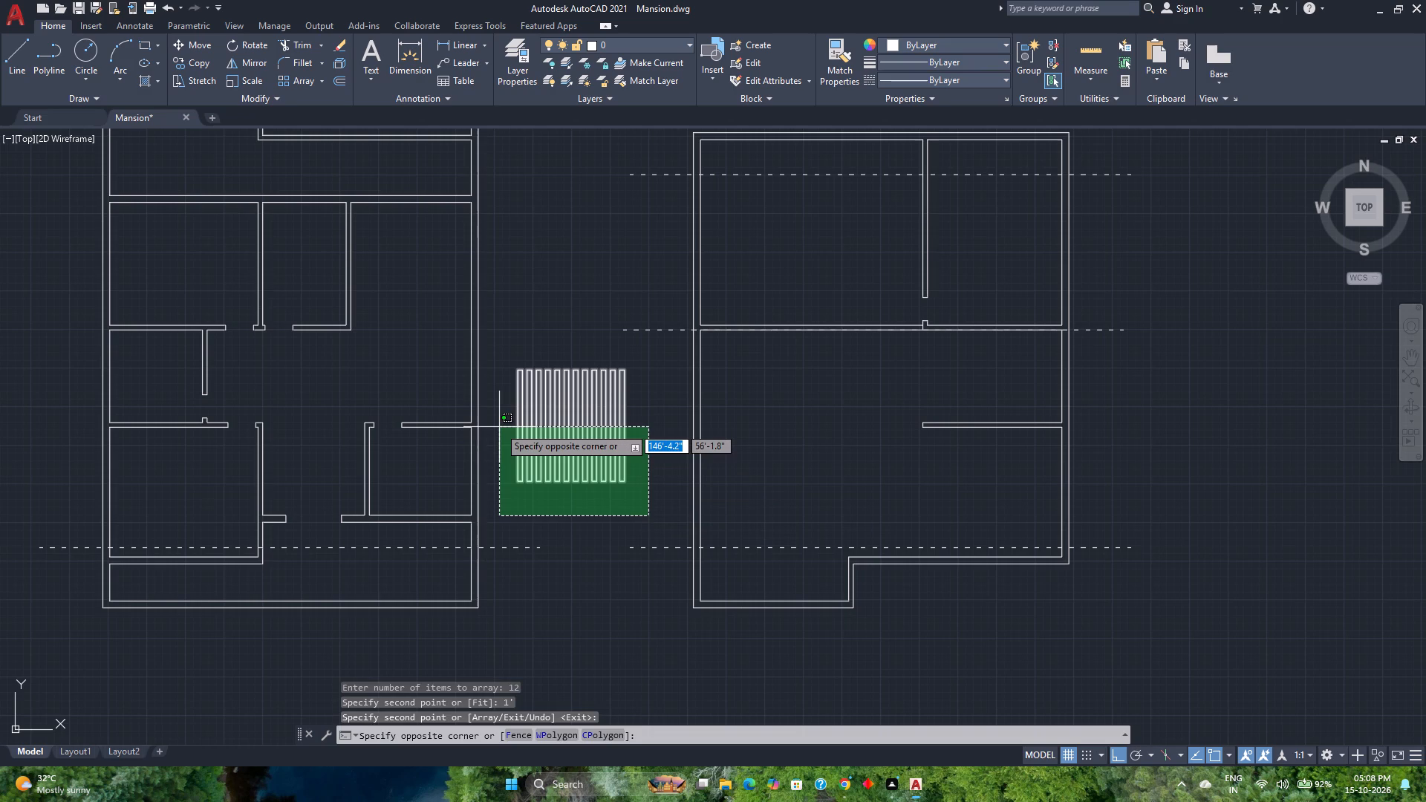
pyautogui.click(499, 427)
pyautogui.press('g')
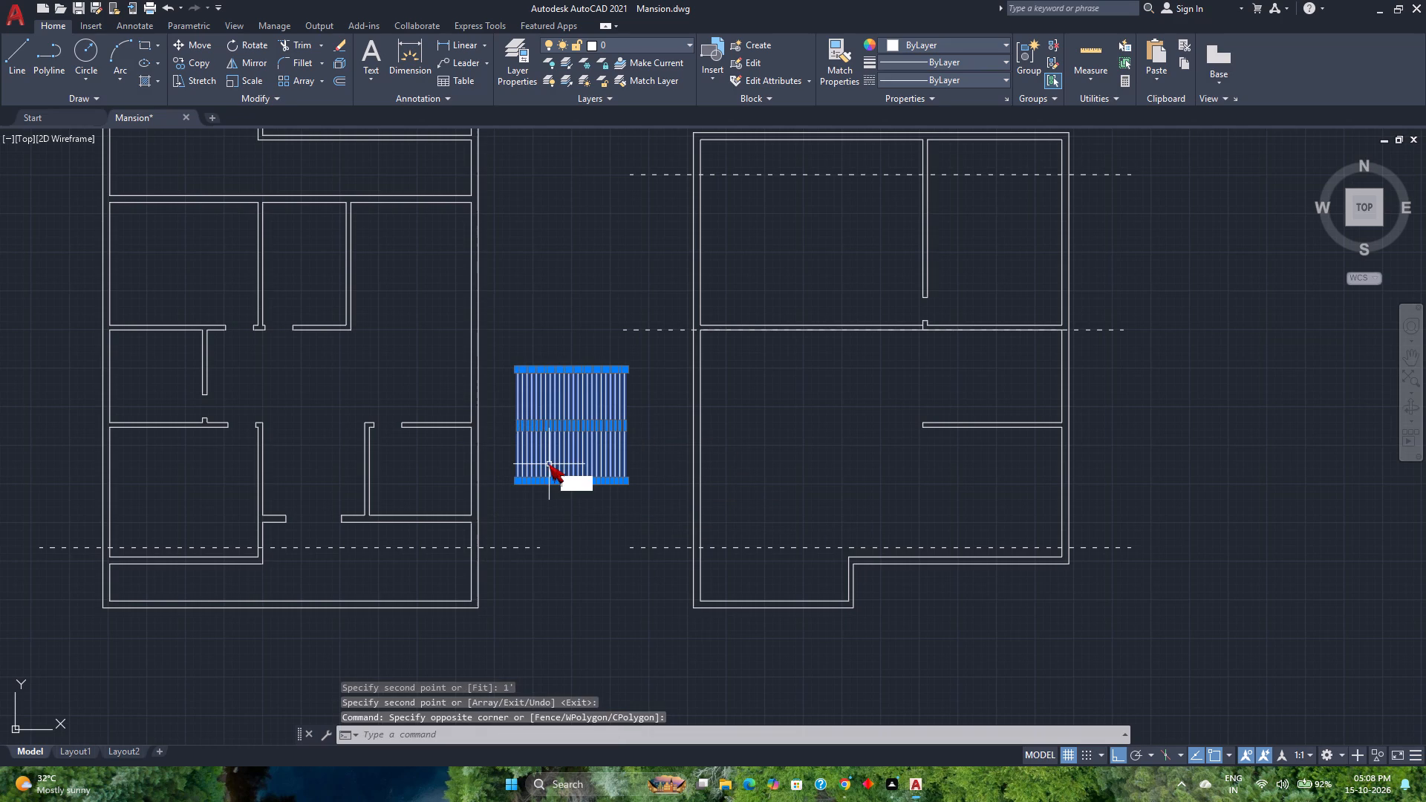
pyautogui.press('Return')
# Draw a horizontal construction line through the bottom edge of the grouped strips.
pyautogui.scroll(2, 566, 465)
pyautogui.moveTo(567, 463); pyautogui.dragTo(529, 523, button='middle')
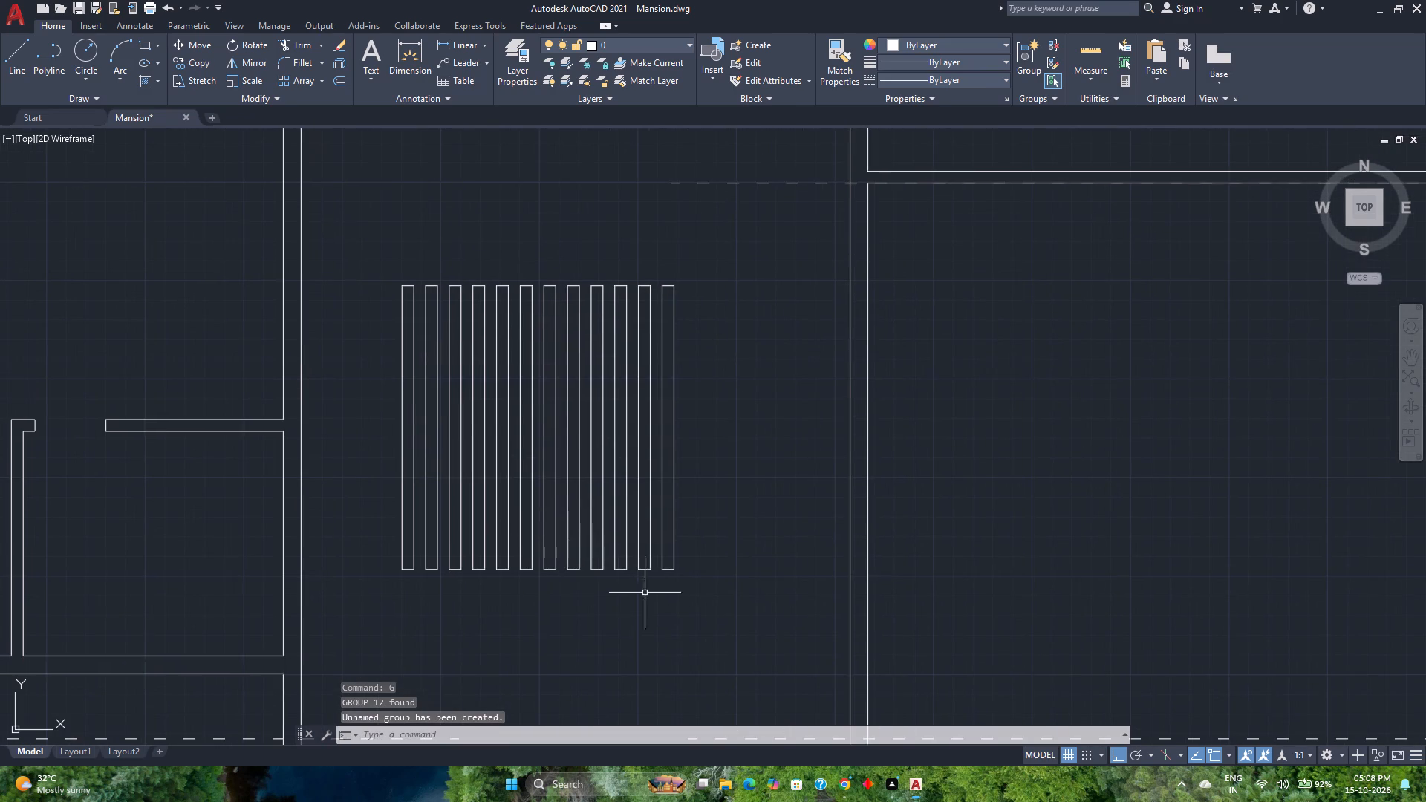
pyautogui.click(21, 65)
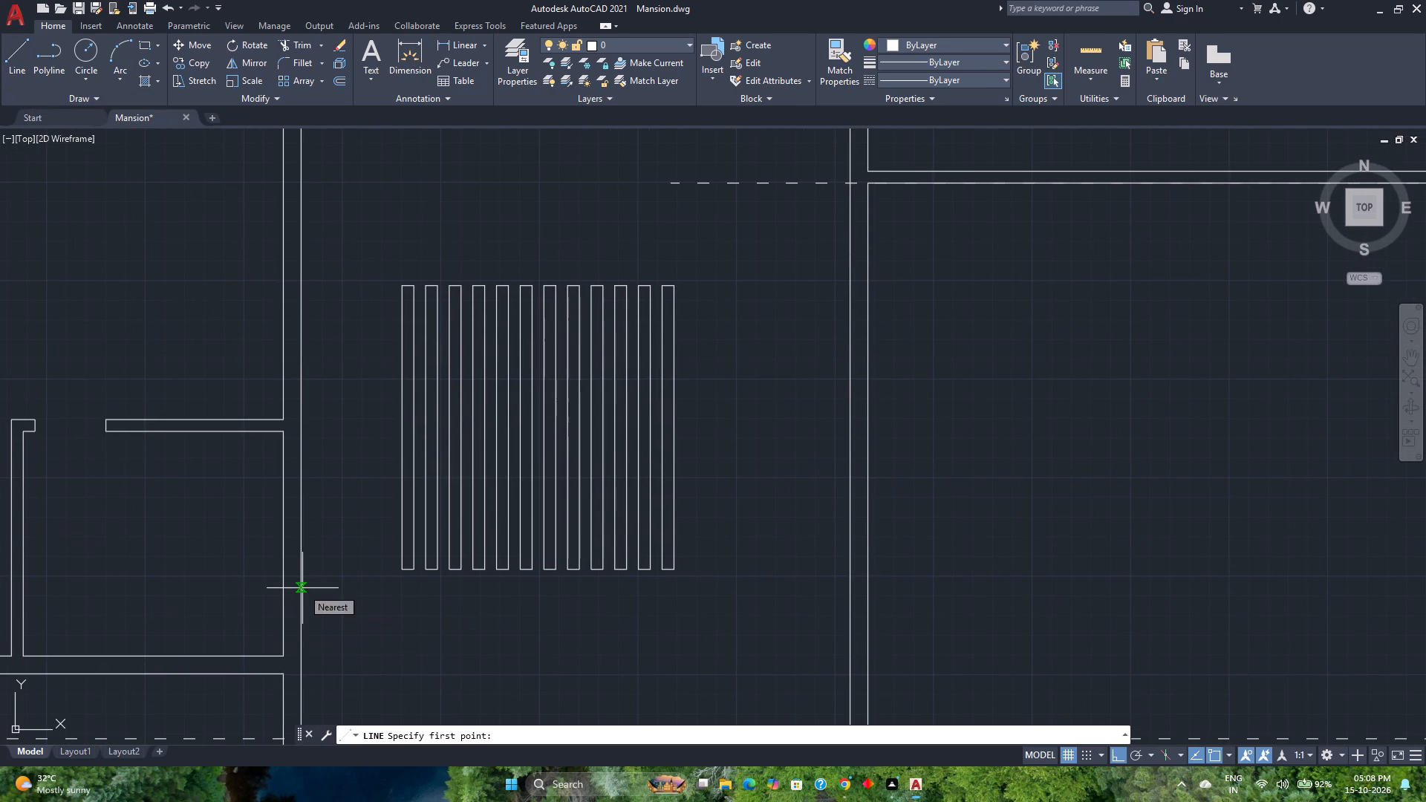
pyautogui.press('Escape')
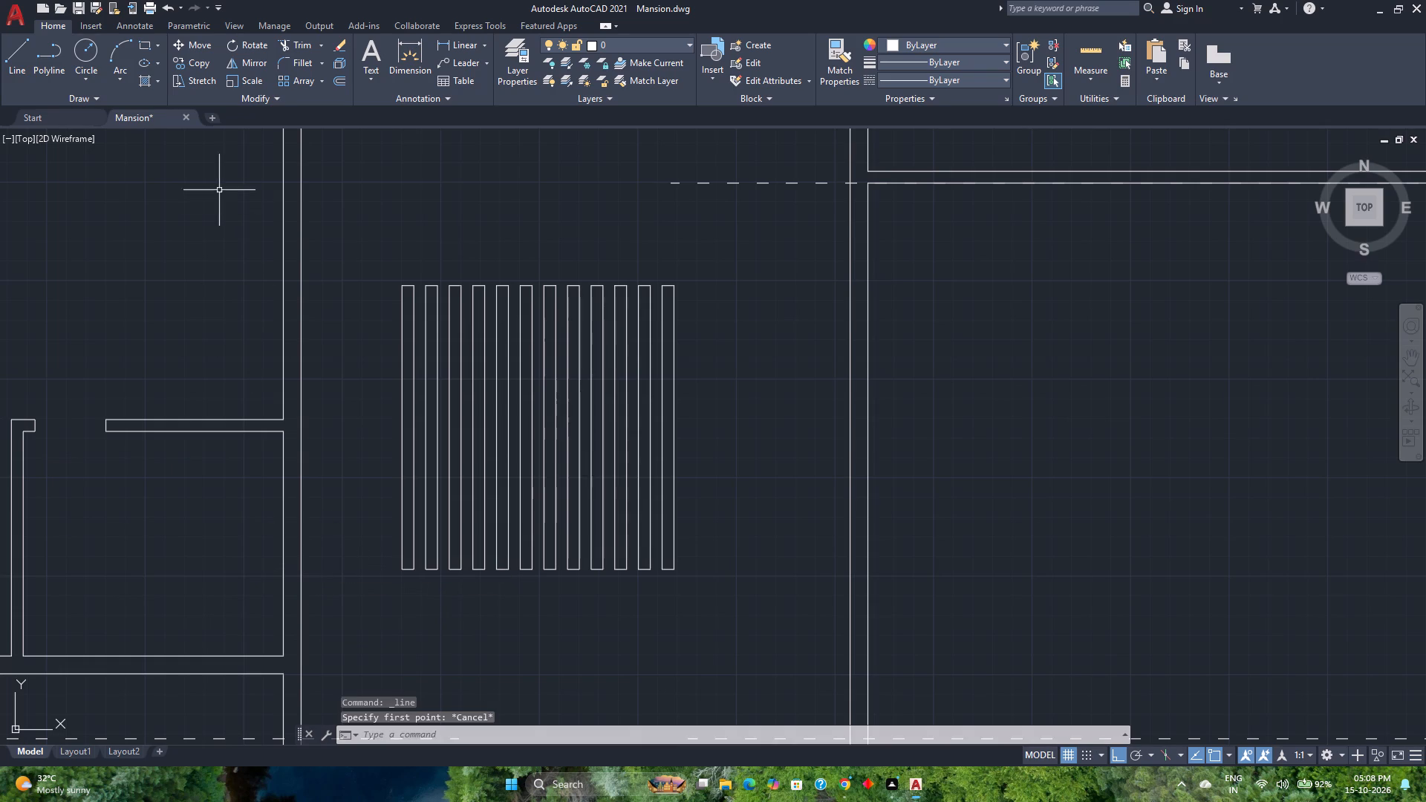
pyautogui.write('xl')
pyautogui.press('Return')
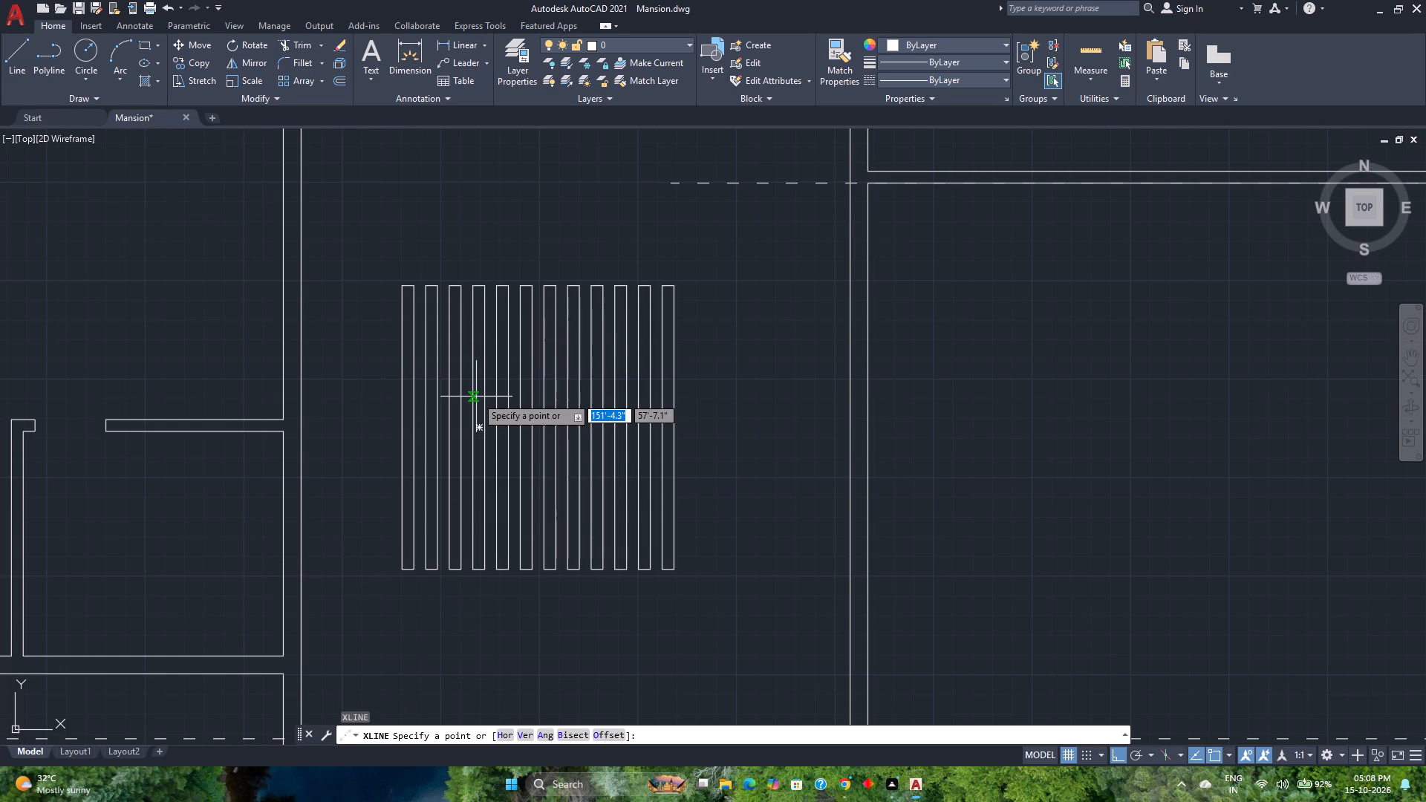
pyautogui.press('h')
pyautogui.press('Return')
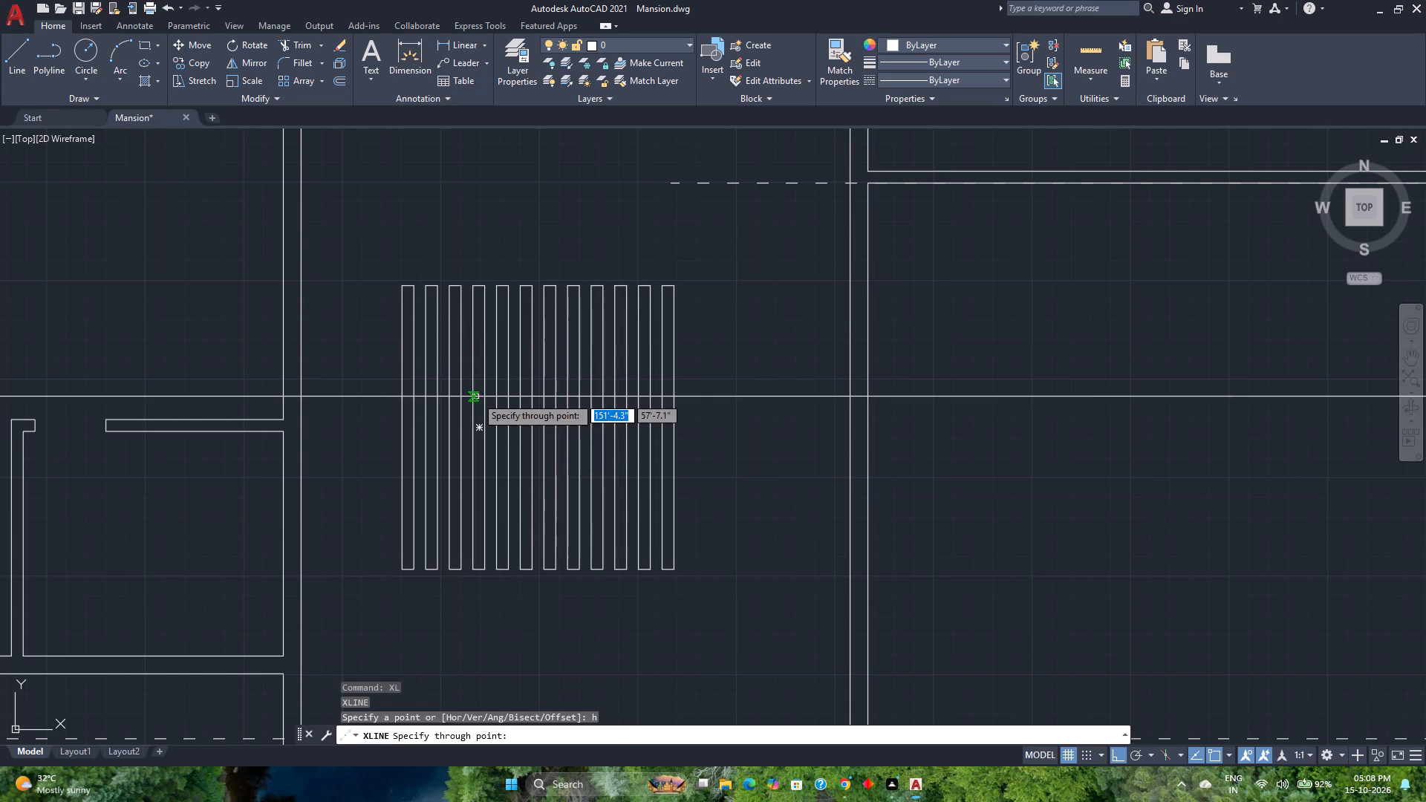
pyautogui.scroll(3, 403, 578)
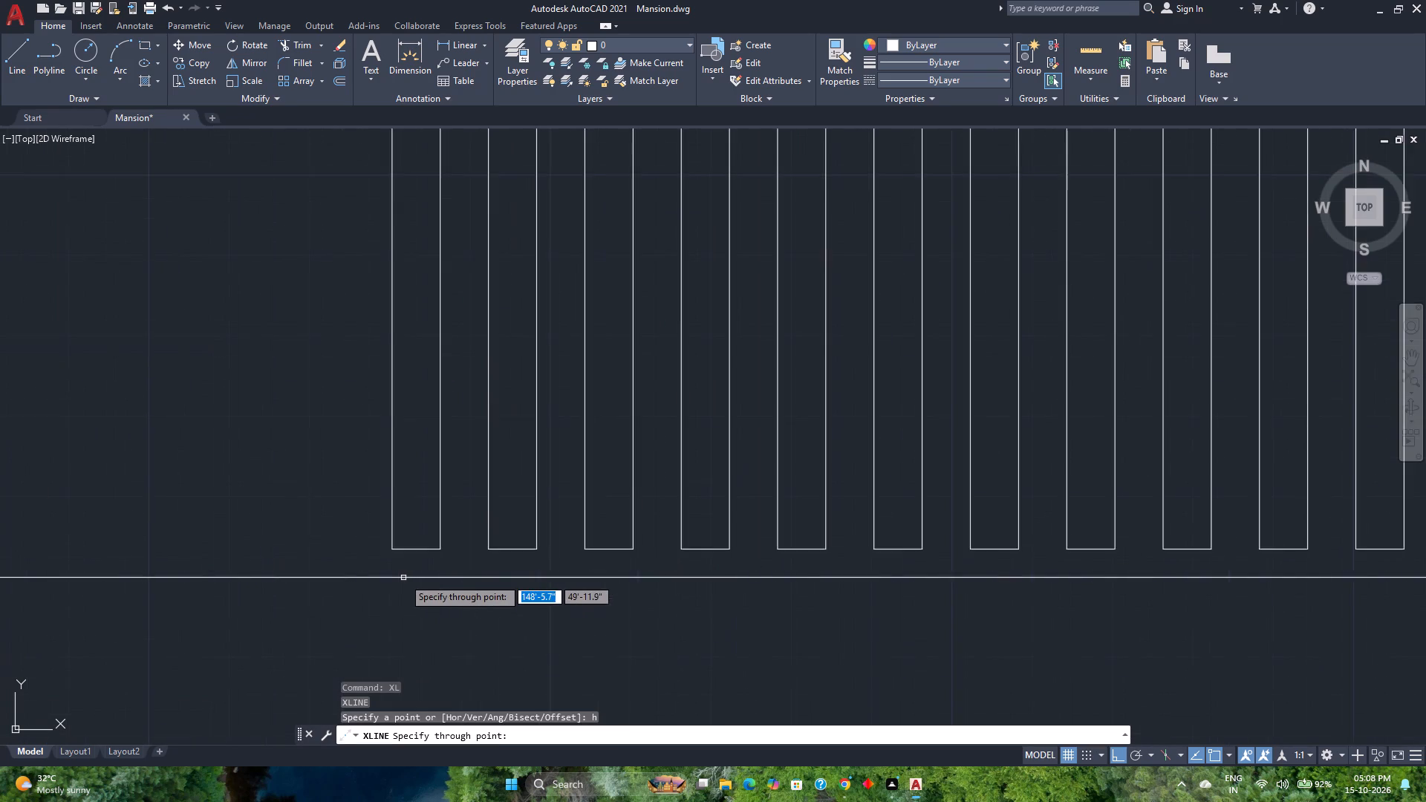
pyautogui.scroll(3, 403, 578)
pyautogui.click(356, 464)
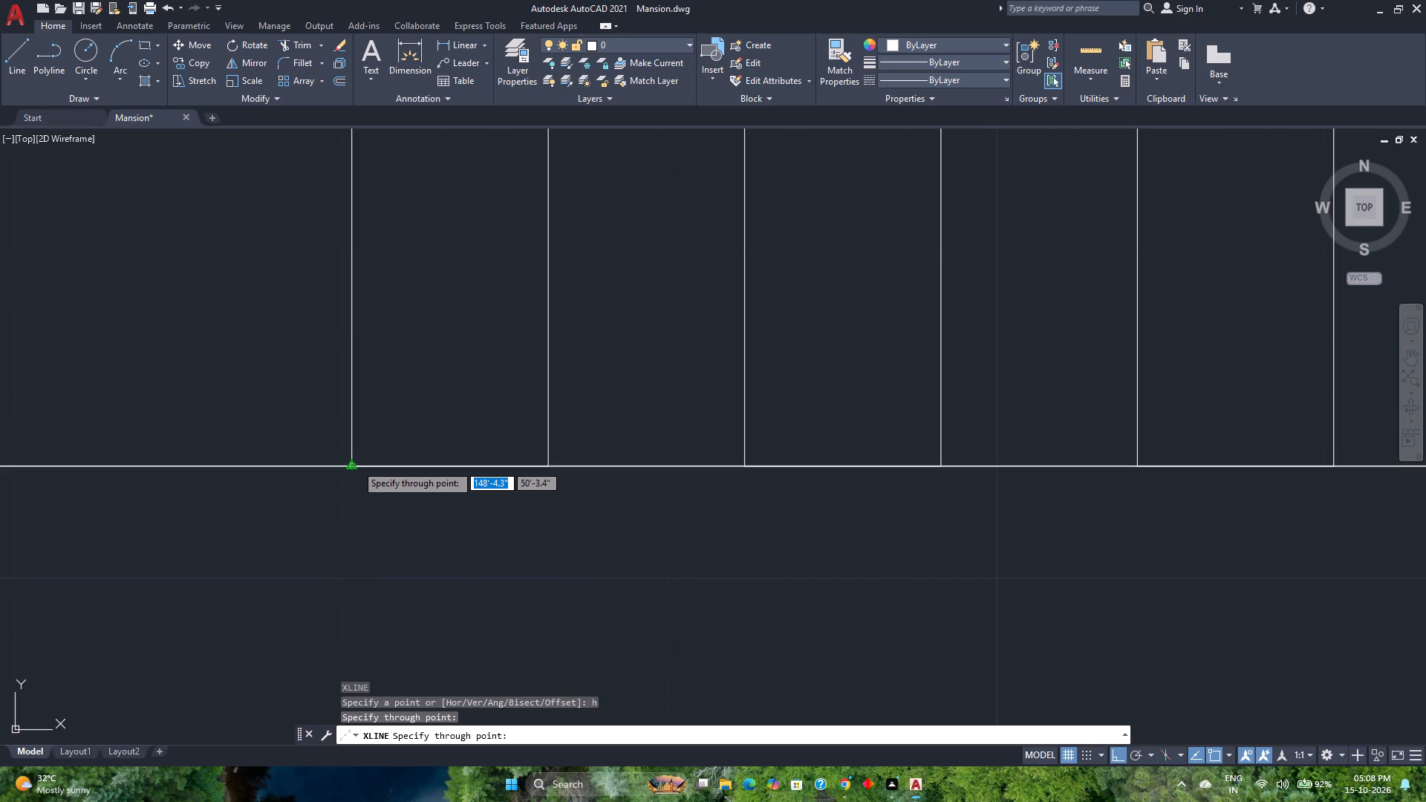
pyautogui.press('Escape')
# Offset the horizontal construction line 2' upward so it crosses the strips.
pyautogui.scroll(-6, 356, 464)
pyautogui.moveTo(356, 464); pyautogui.dragTo(359, 466, button='middle')
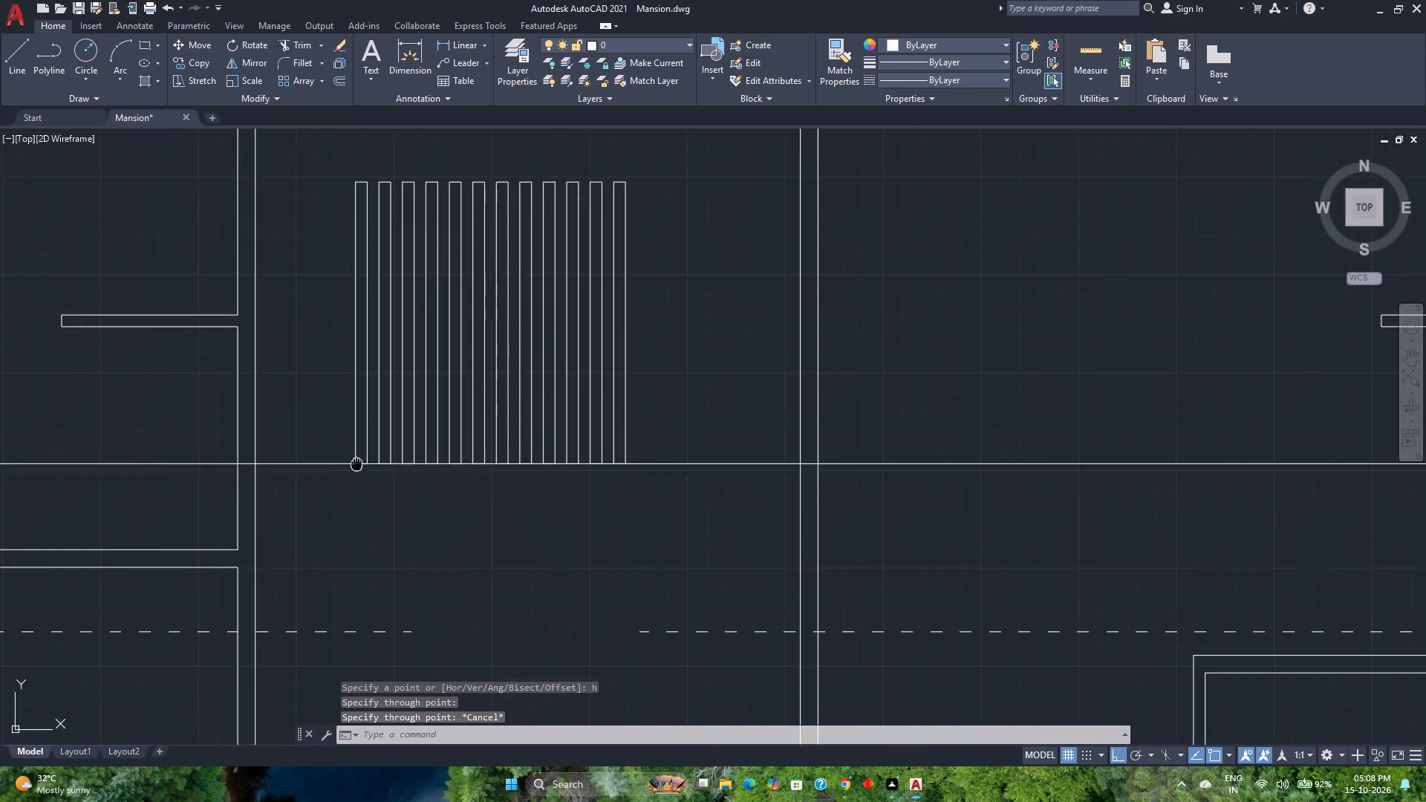
pyautogui.moveTo(359, 466); pyautogui.dragTo(417, 516, button='middle')
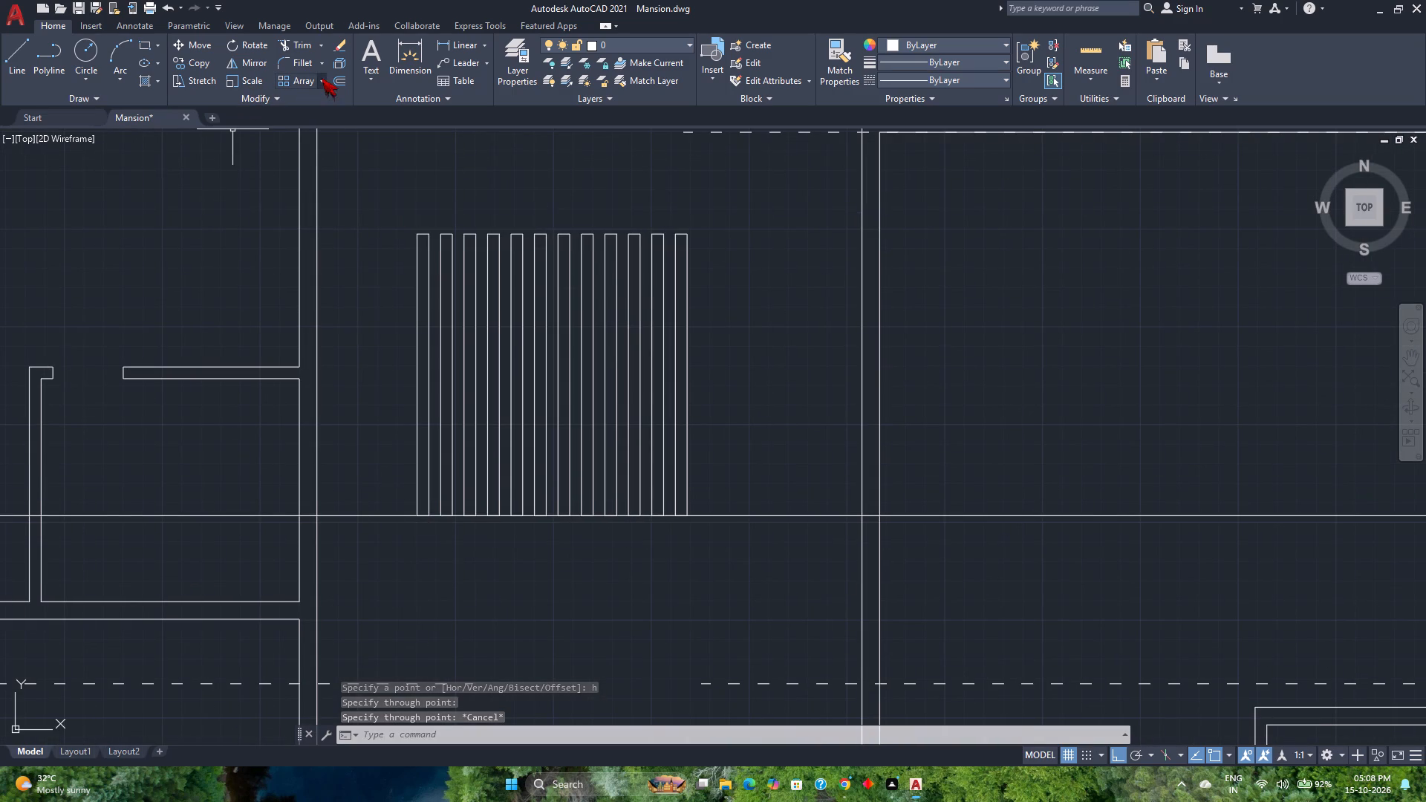
pyautogui.click(336, 82)
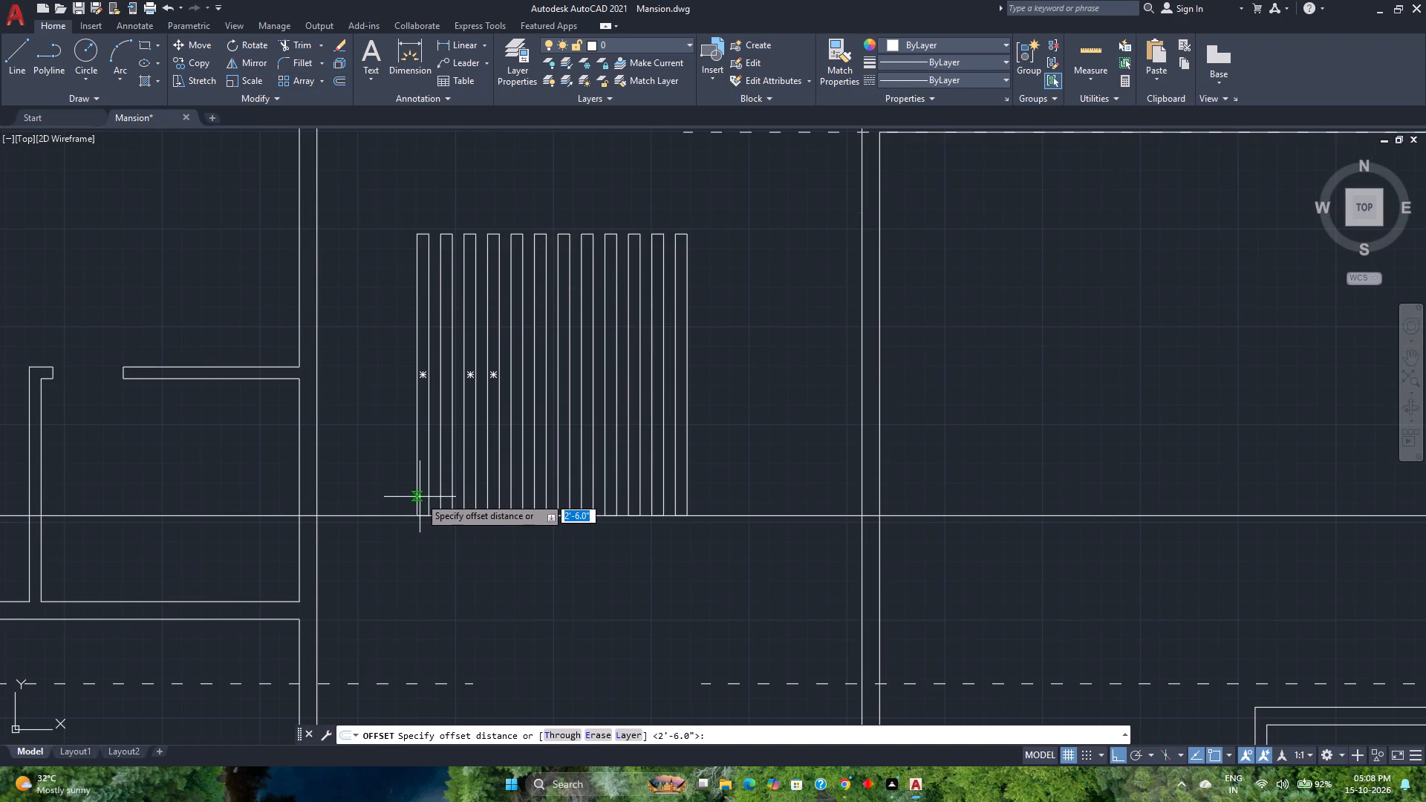
pyautogui.write("2'")
pyautogui.press('Return')
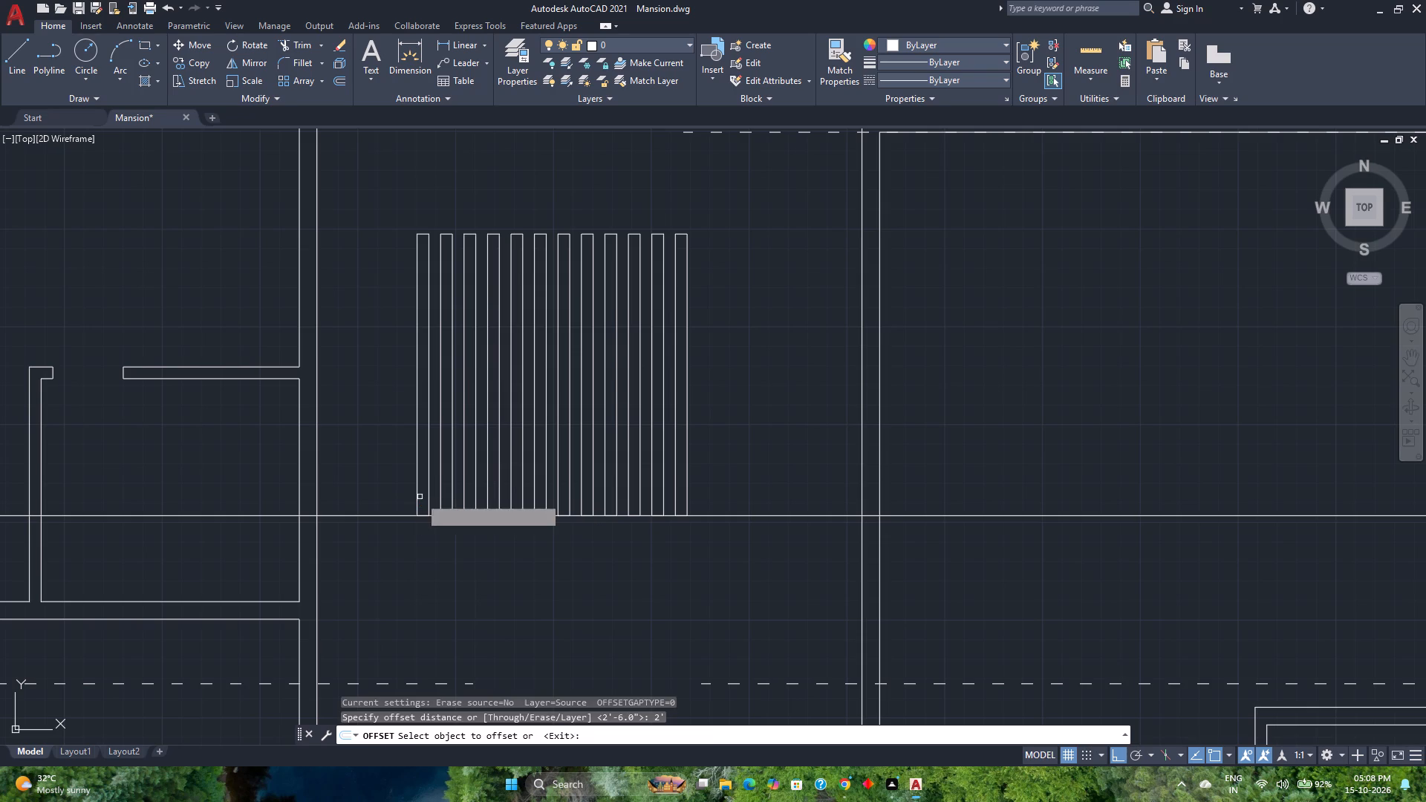
pyautogui.click(359, 517)
pyautogui.click(359, 420)
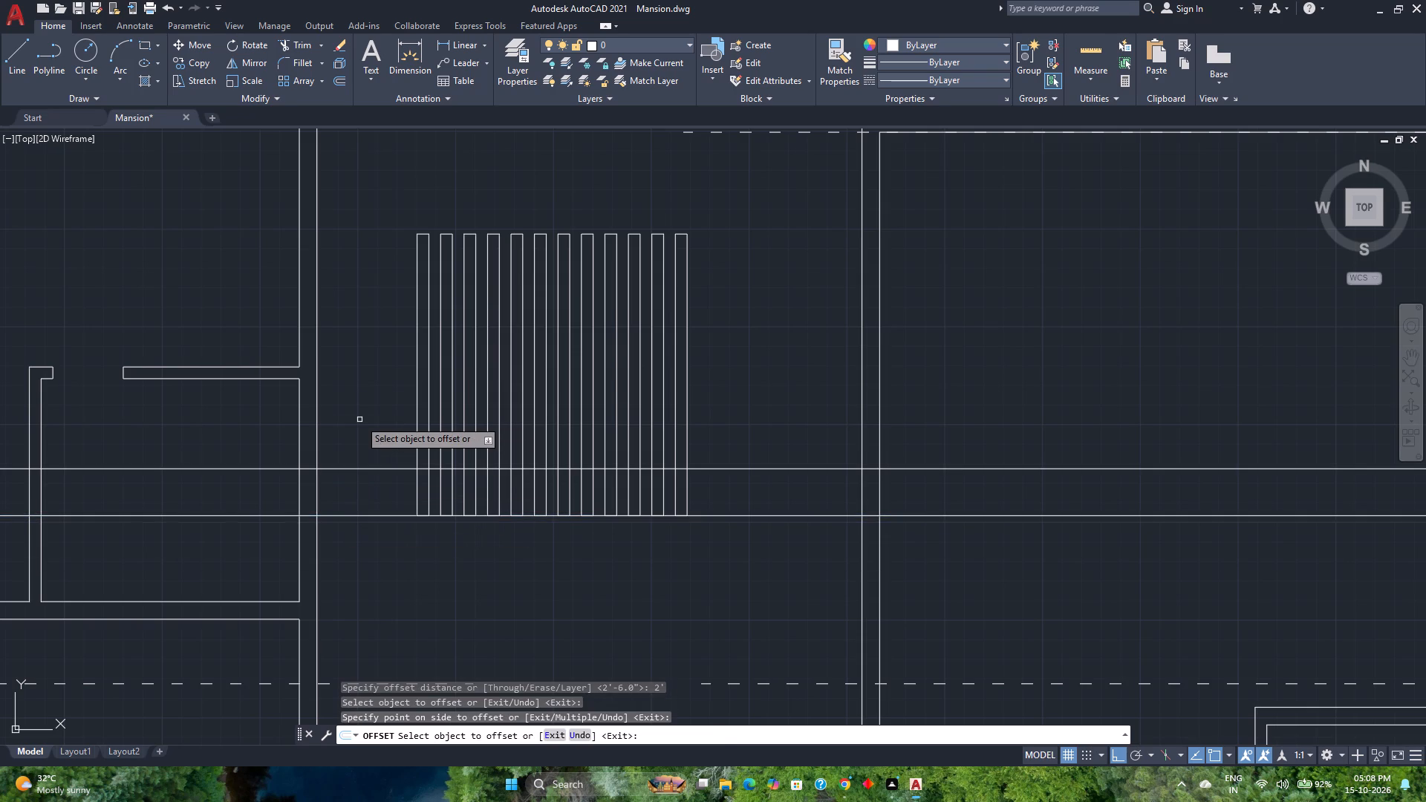
pyautogui.press('space')
# Delete the original construction line along the strips' bottom edge.
pyautogui.click(366, 572)
pyautogui.click(356, 507)
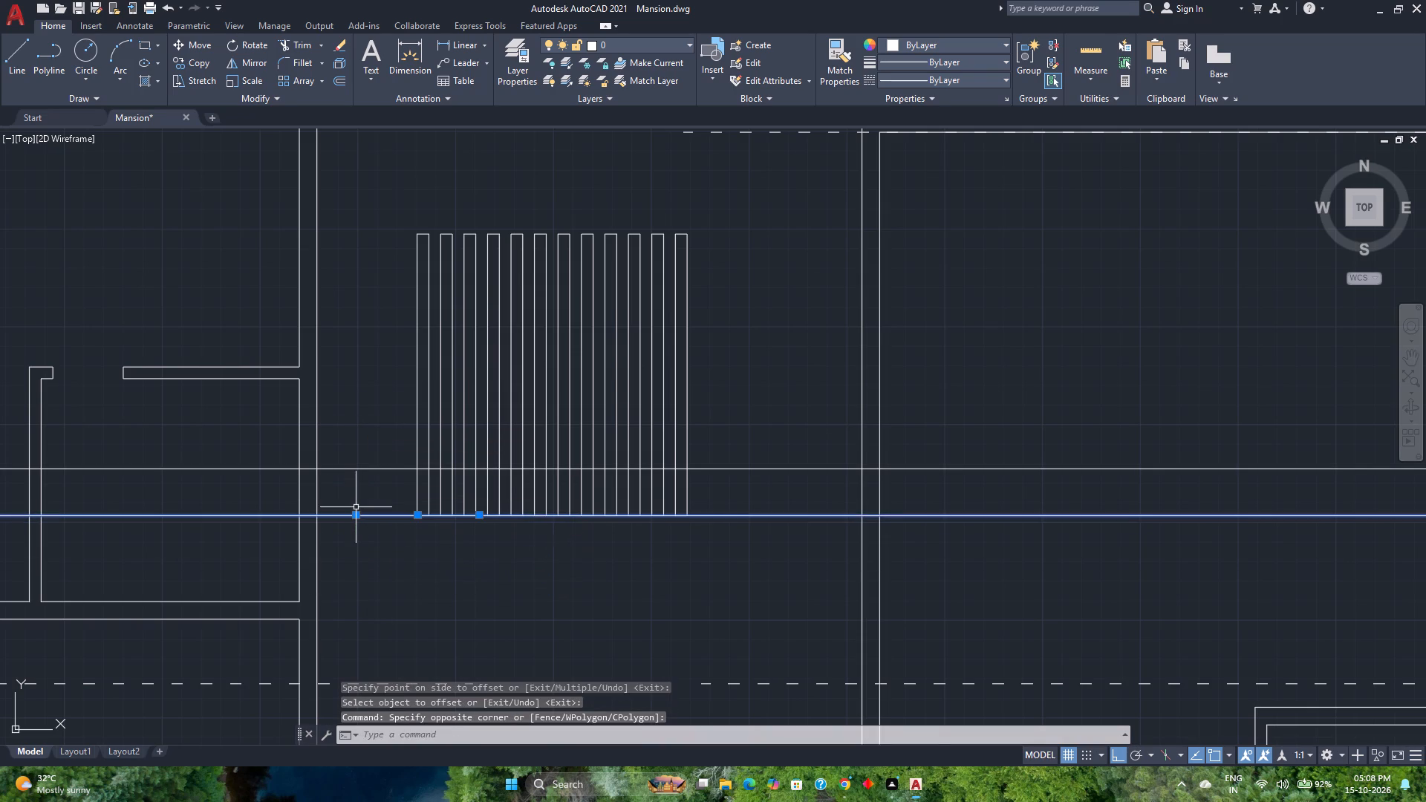
pyautogui.press('Delete')
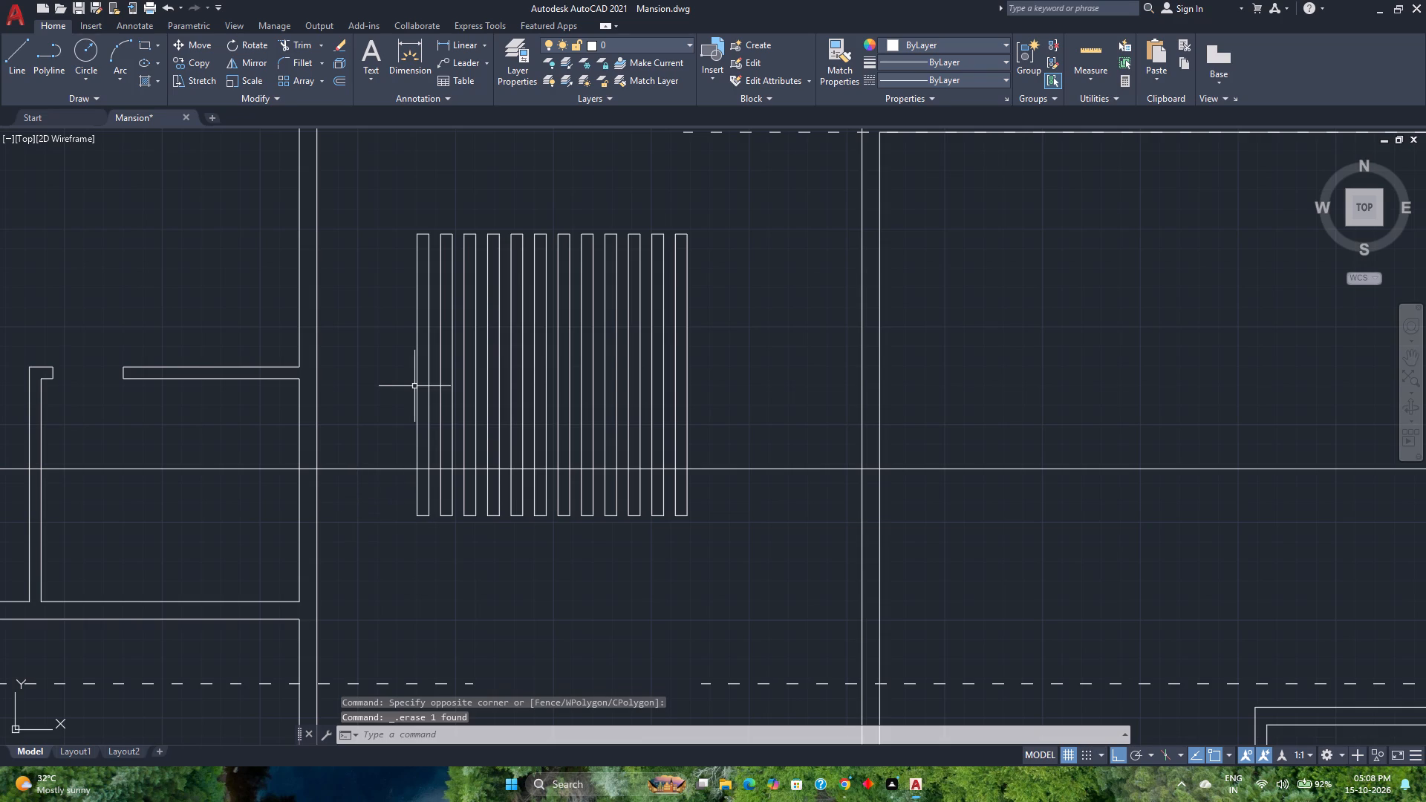
# Mirror the horizontal construction line about the strips' horizontal midline, keeping the original line.
pyautogui.click(232, 57)
pyautogui.click(387, 469)
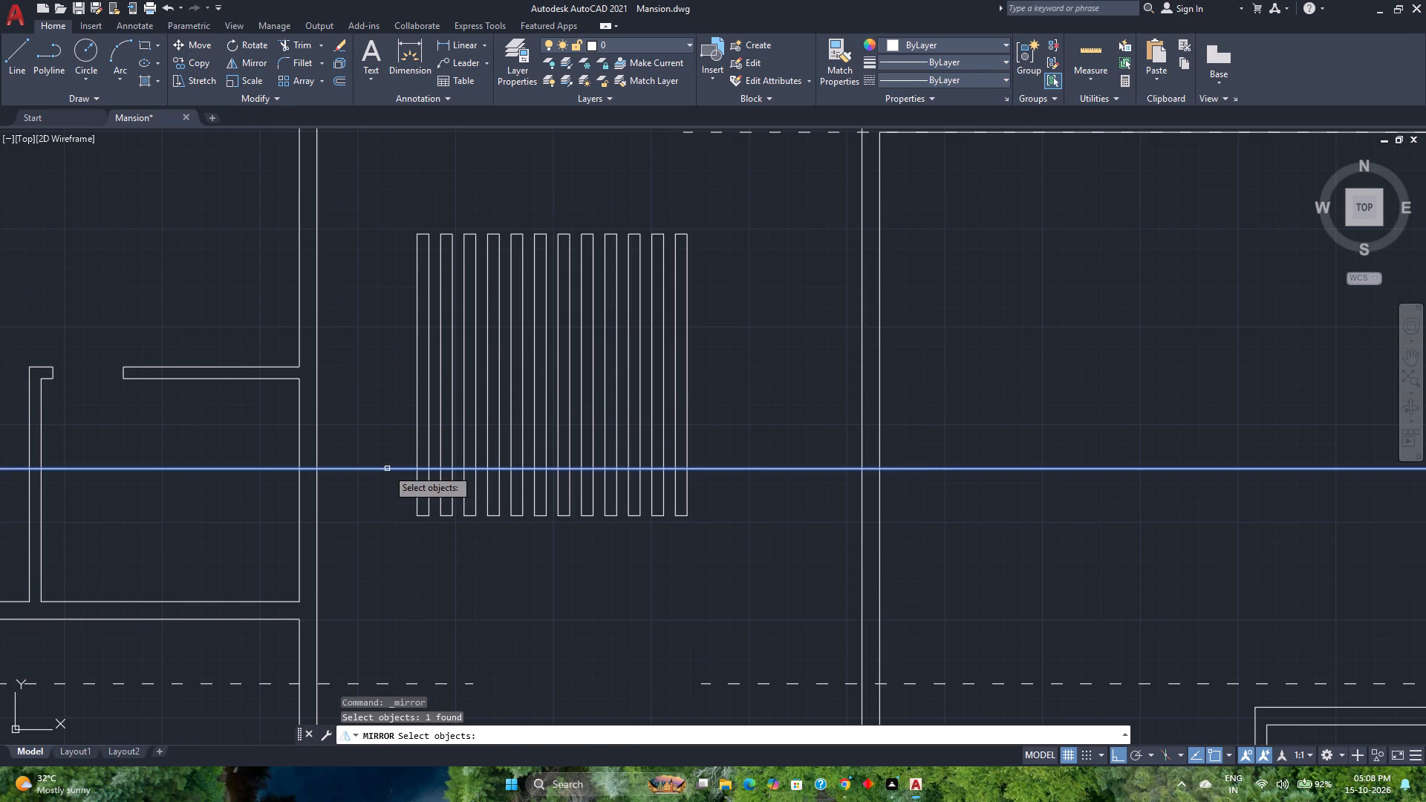
pyautogui.press('space')
pyautogui.scroll(2, 394, 434)
pyautogui.scroll(-2, 420, 381)
pyautogui.moveTo(424, 381); pyautogui.dragTo(449, 443, button='middle')
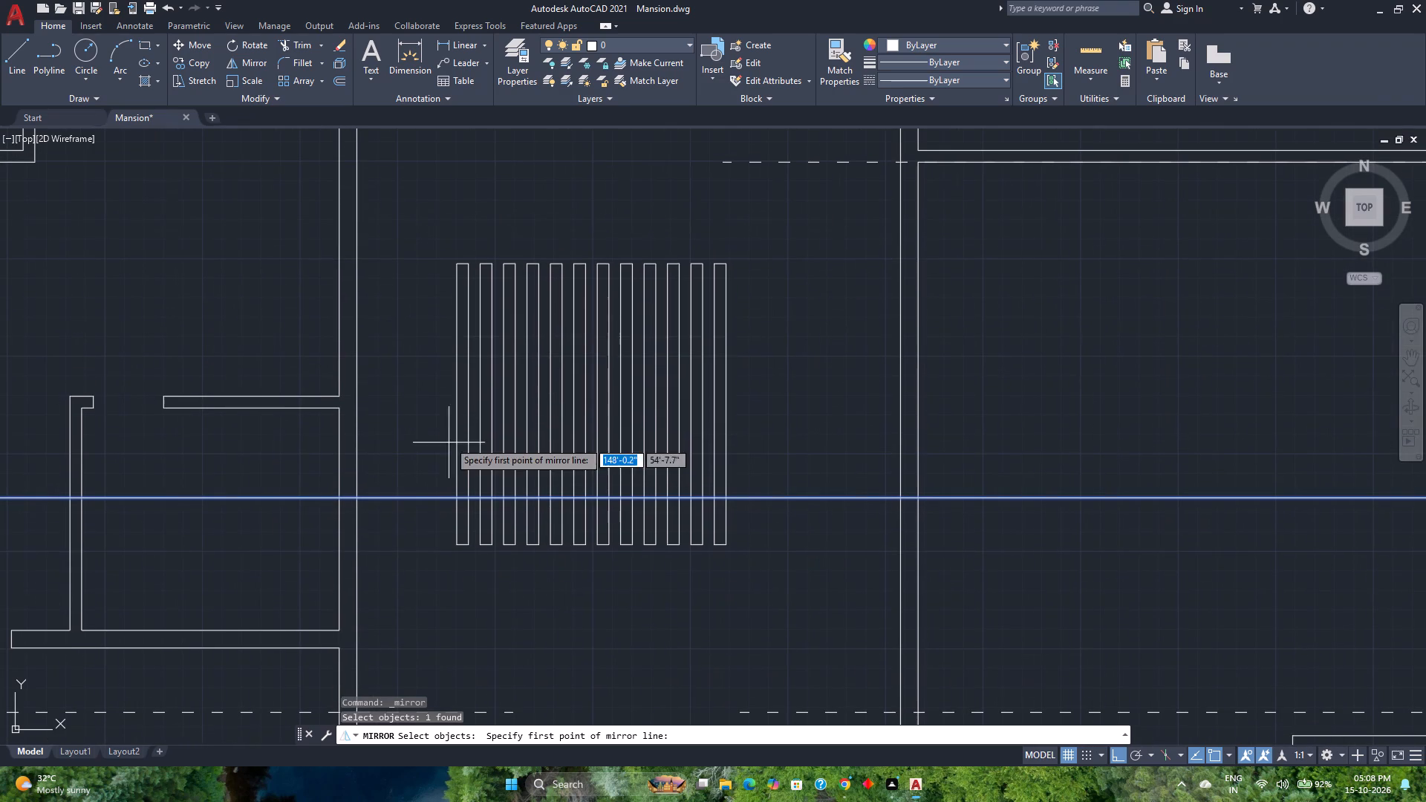
pyautogui.click(458, 408)
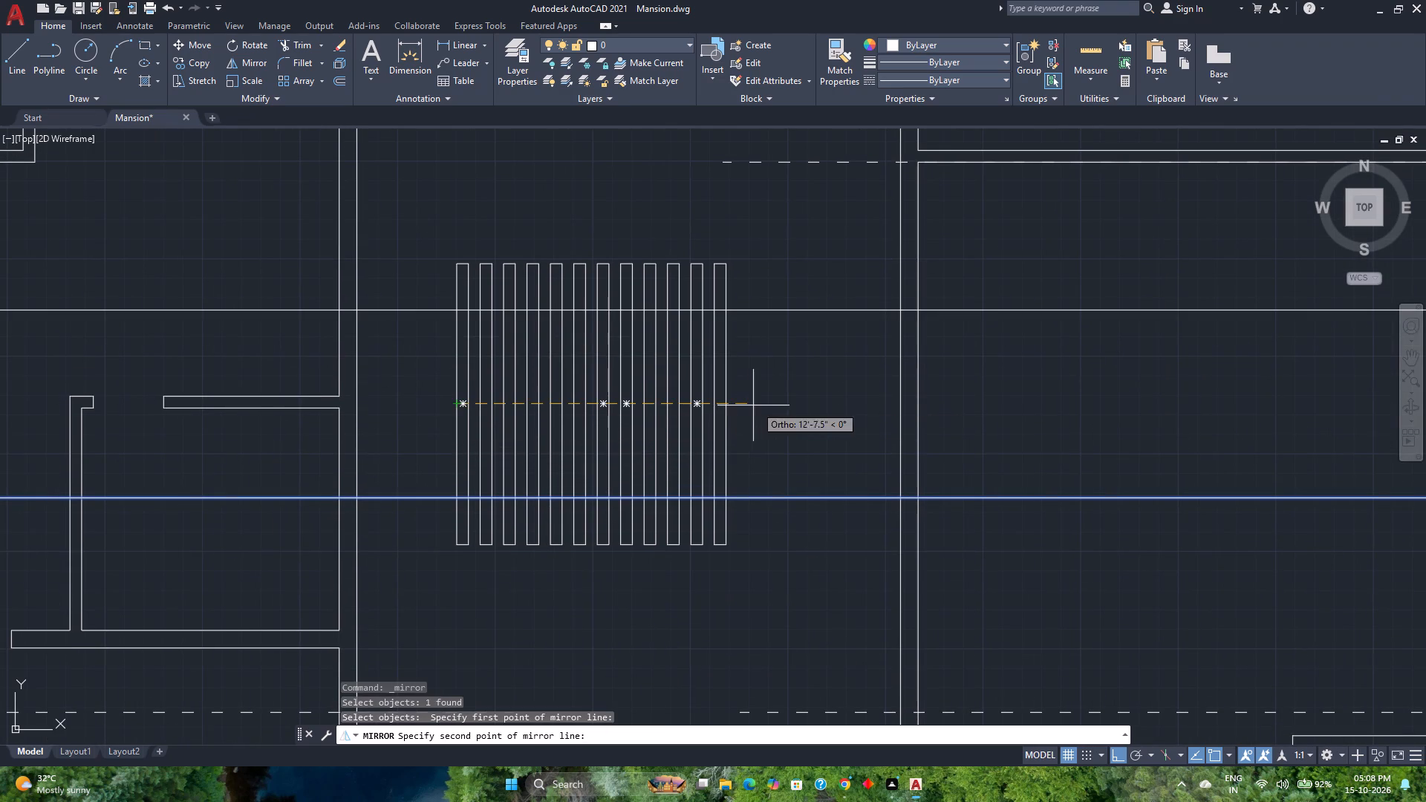
pyautogui.click(813, 405)
pyautogui.moveTo(837, 455); pyautogui.dragTo(813, 405)
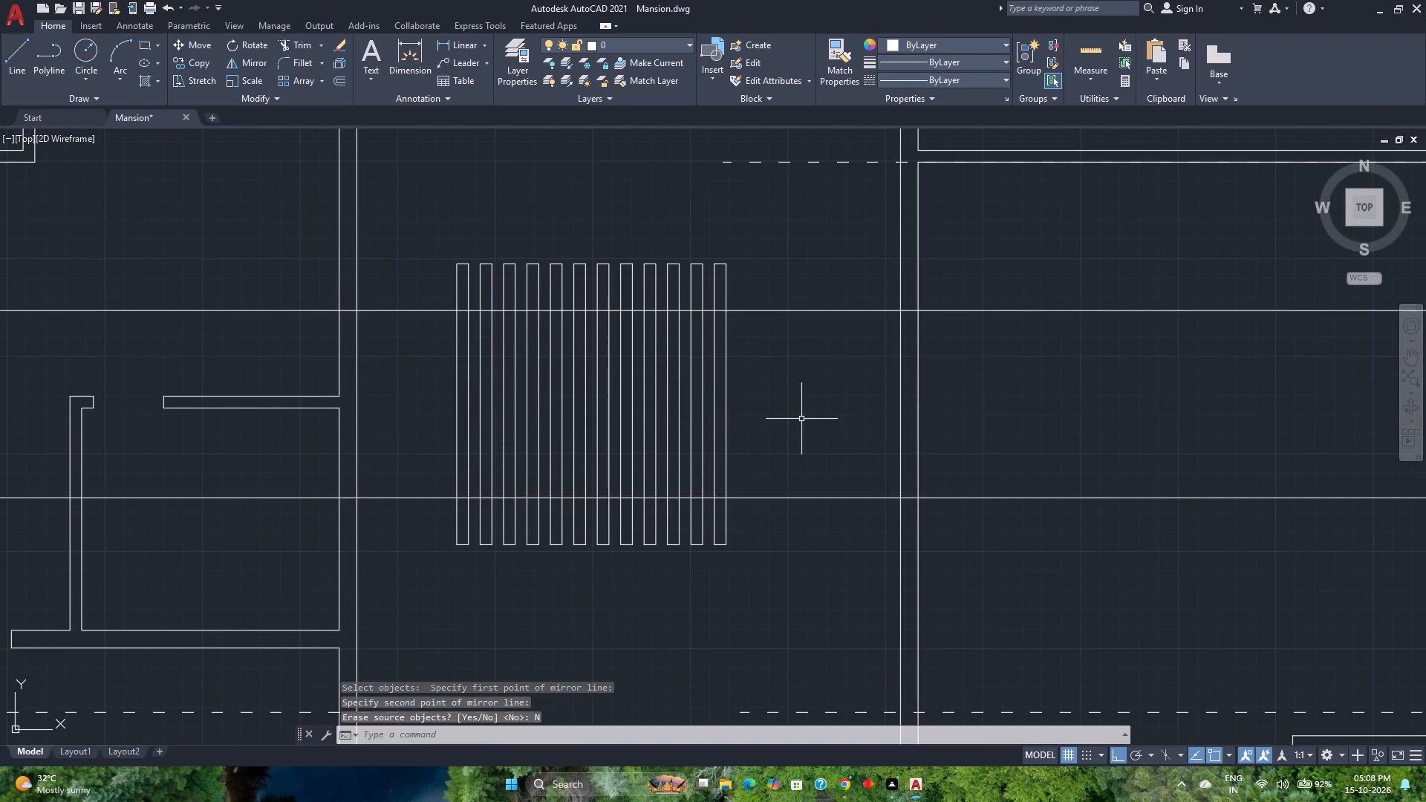
# Draw a 16' by 6" horizontal rectangle above the grouped strips as a crossing bar.
pyautogui.scroll(1, 802, 438)
pyautogui.moveTo(802, 438); pyautogui.dragTo(757, 487, button='middle')
pyautogui.middleClick(757, 487)
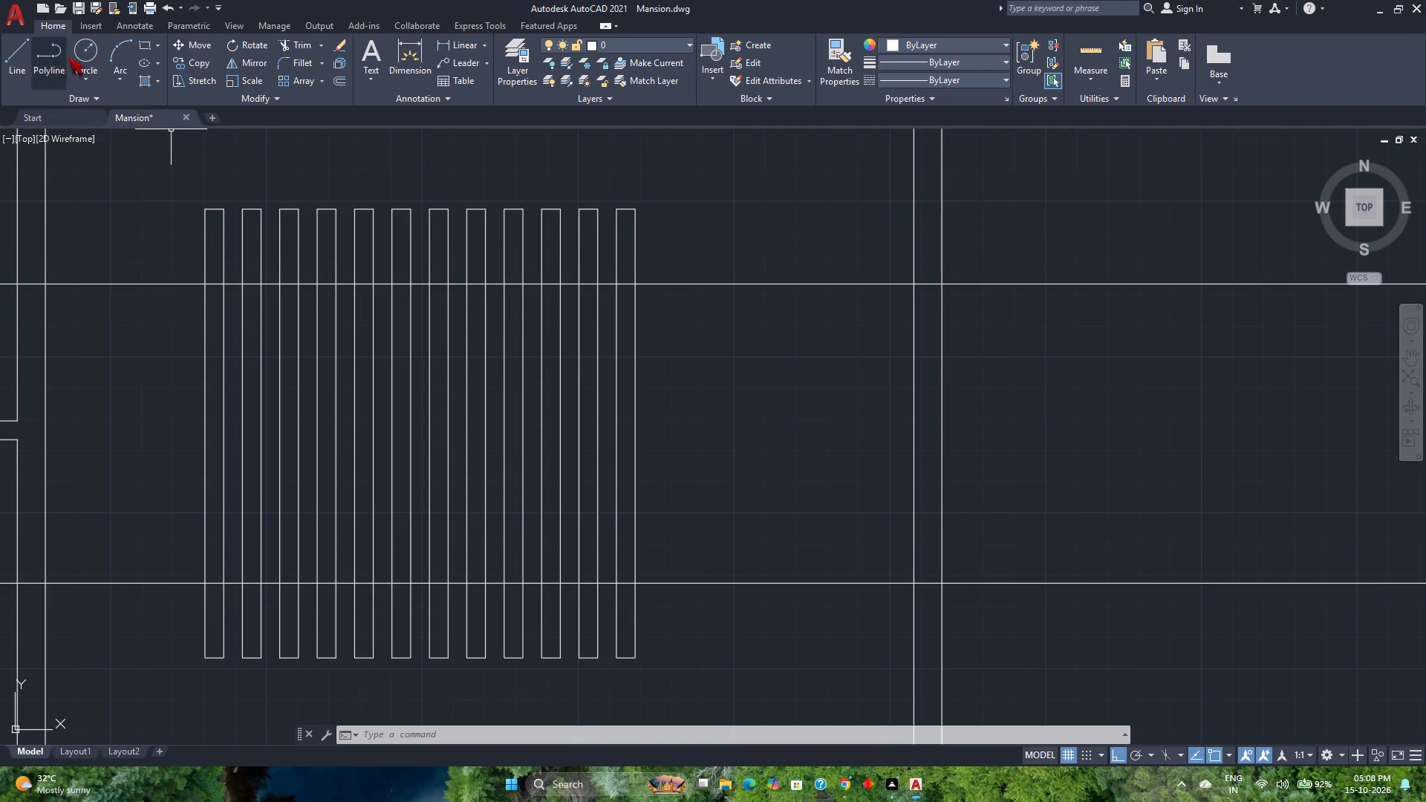
pyautogui.click(147, 49)
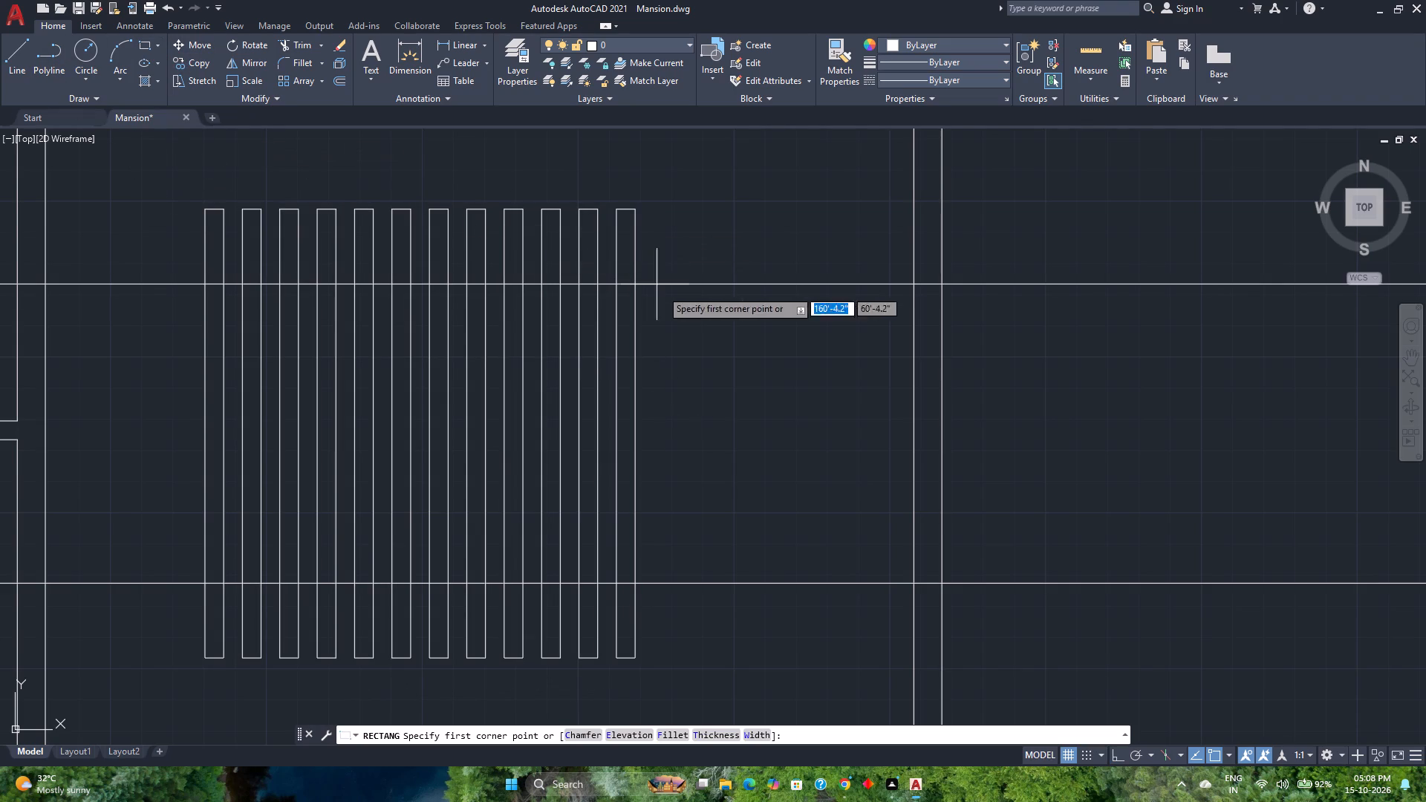
pyautogui.scroll(-1, 777, 353)
pyautogui.moveTo(777, 353); pyautogui.dragTo(761, 493, button='middle')
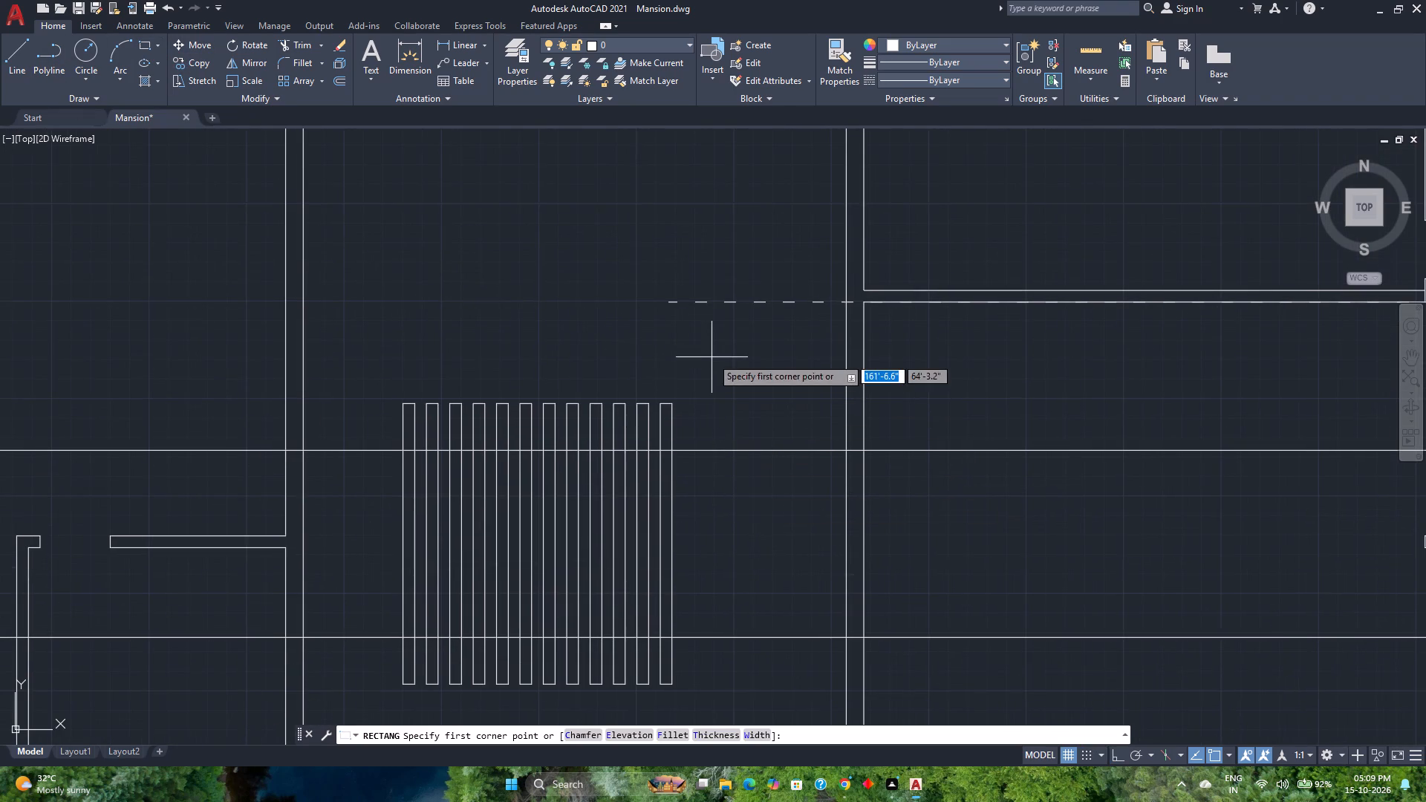
pyautogui.click(712, 357)
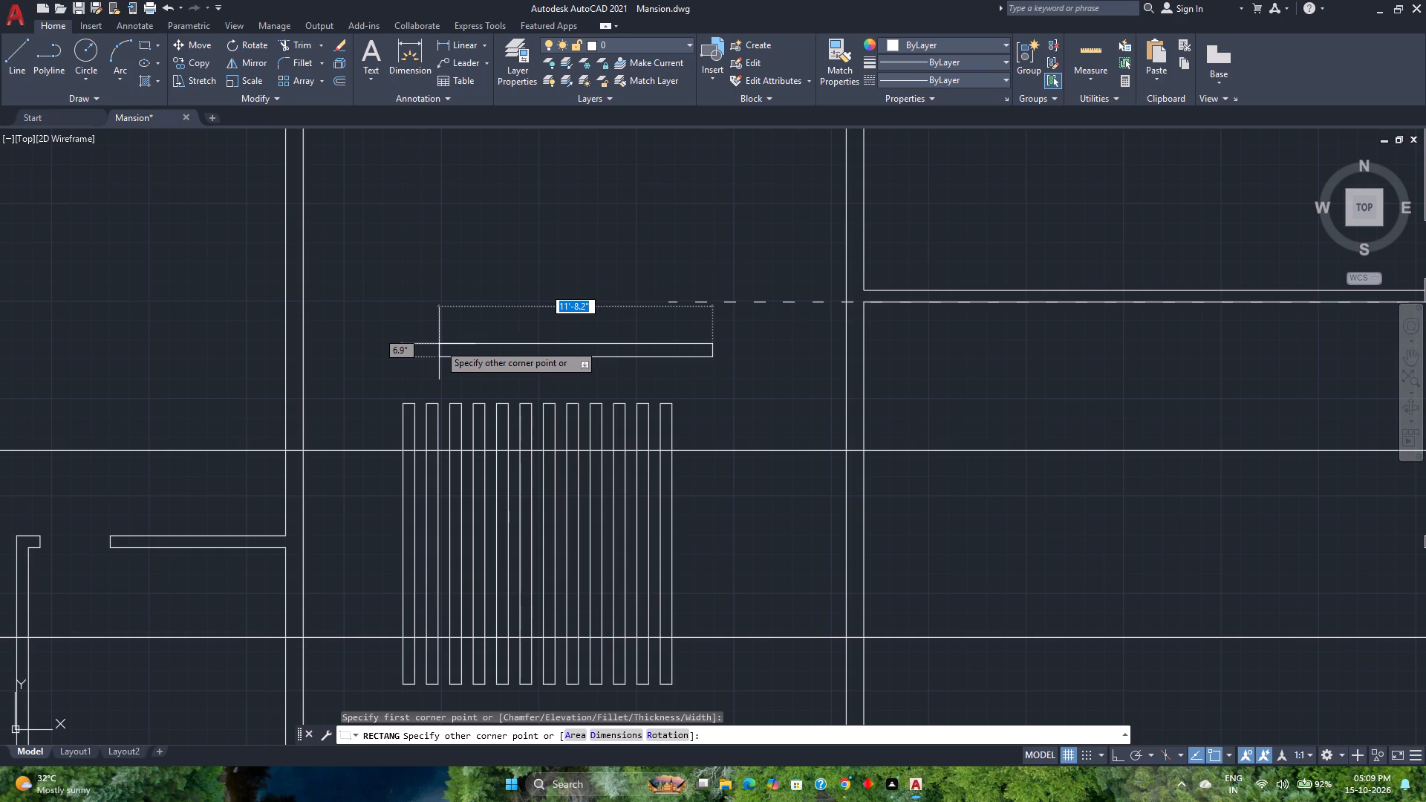
pyautogui.write('14')
pyautogui.press('BackSpace')
pyautogui.press('BackSpace')
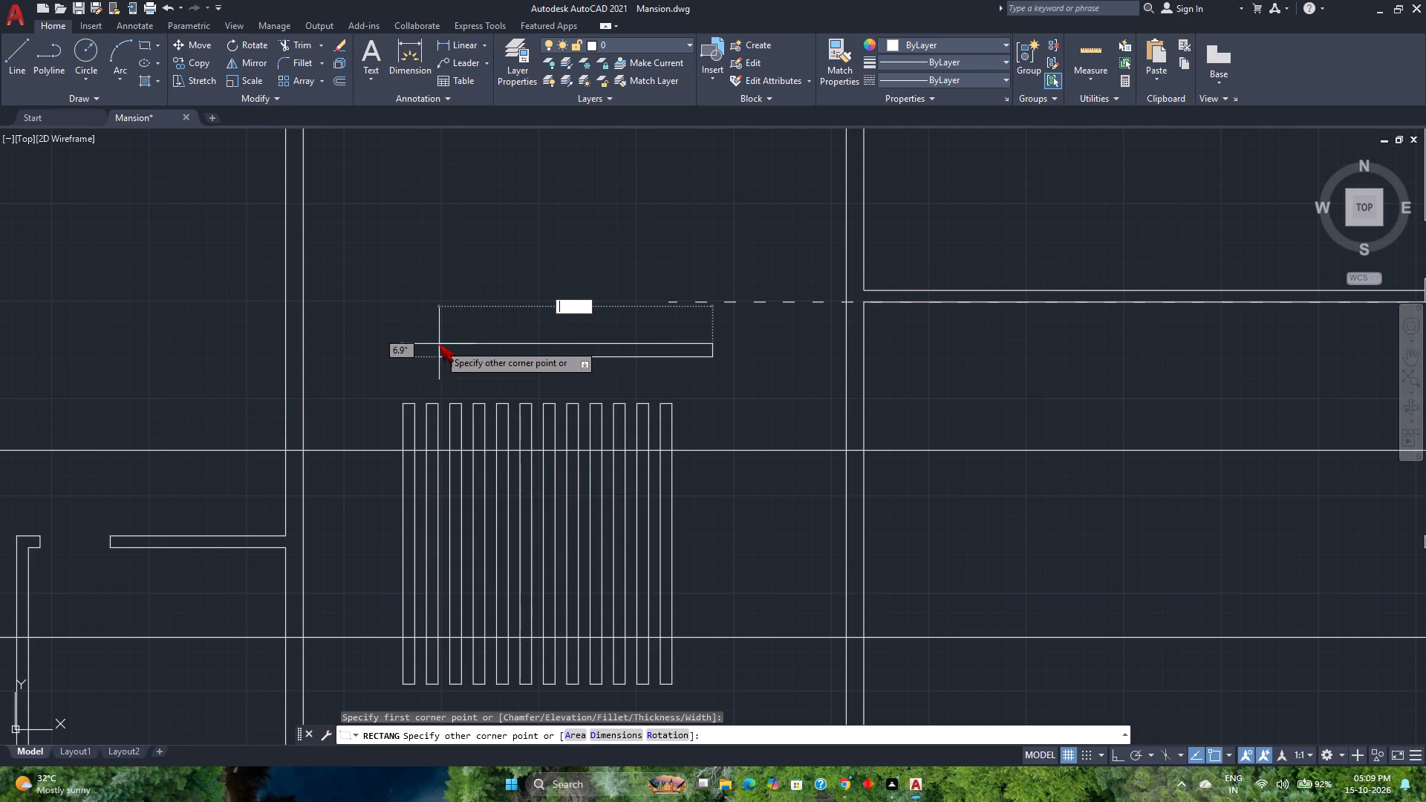
pyautogui.write("16'")
pyautogui.write(',6')
pyautogui.press('Return')
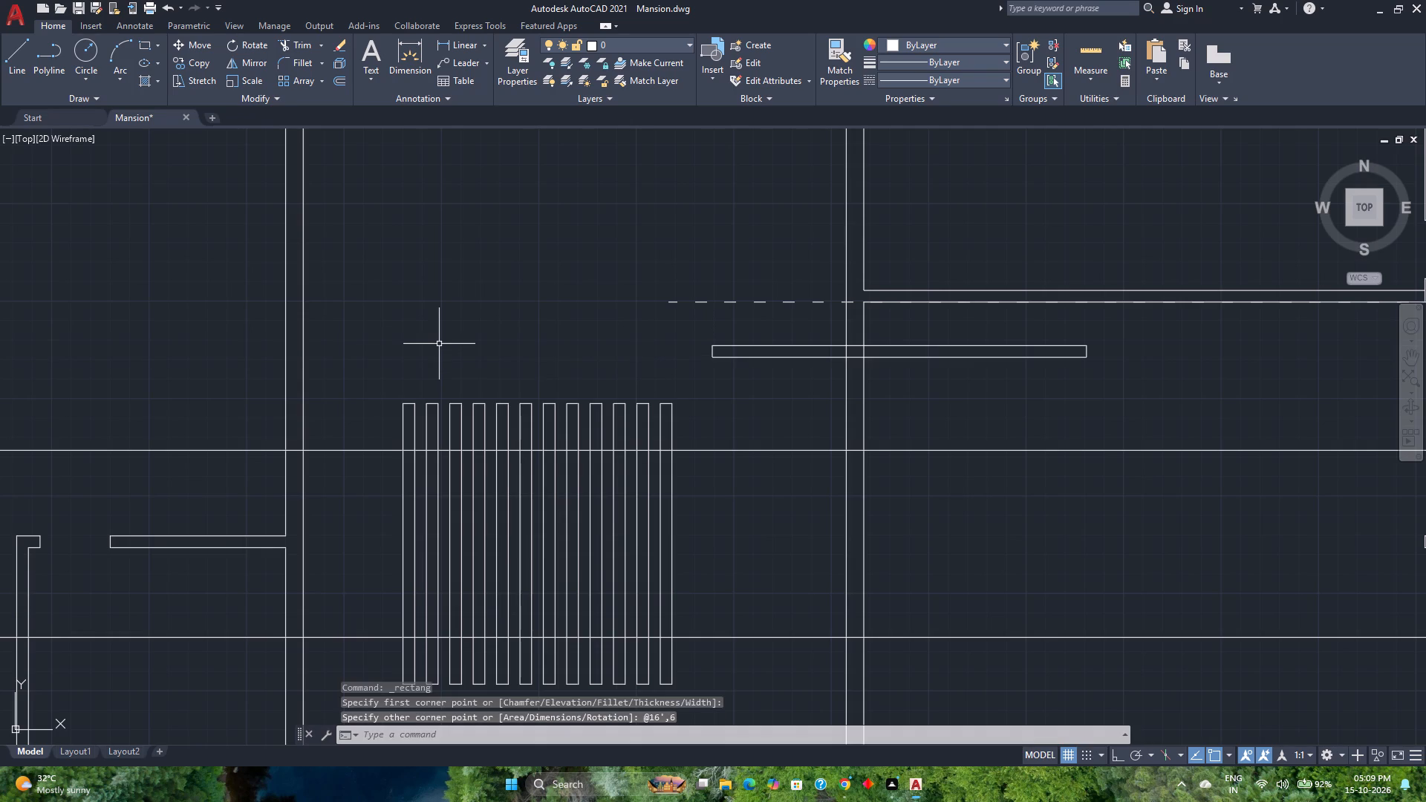
# Move the bar by its top-left corner to where the upper construction line meets the first strip's left edge.
pyautogui.click(741, 388)
pyautogui.click(677, 335)
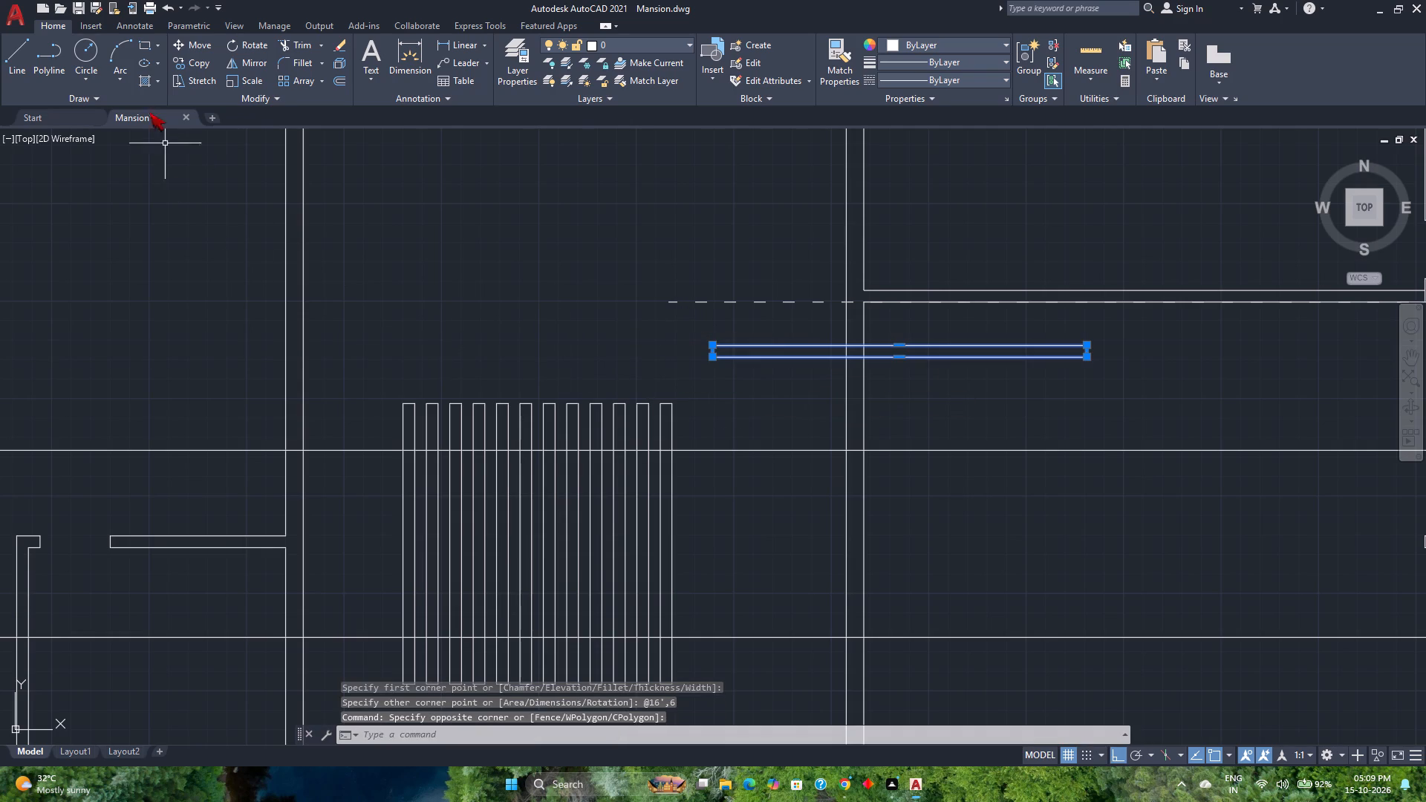
pyautogui.click(204, 48)
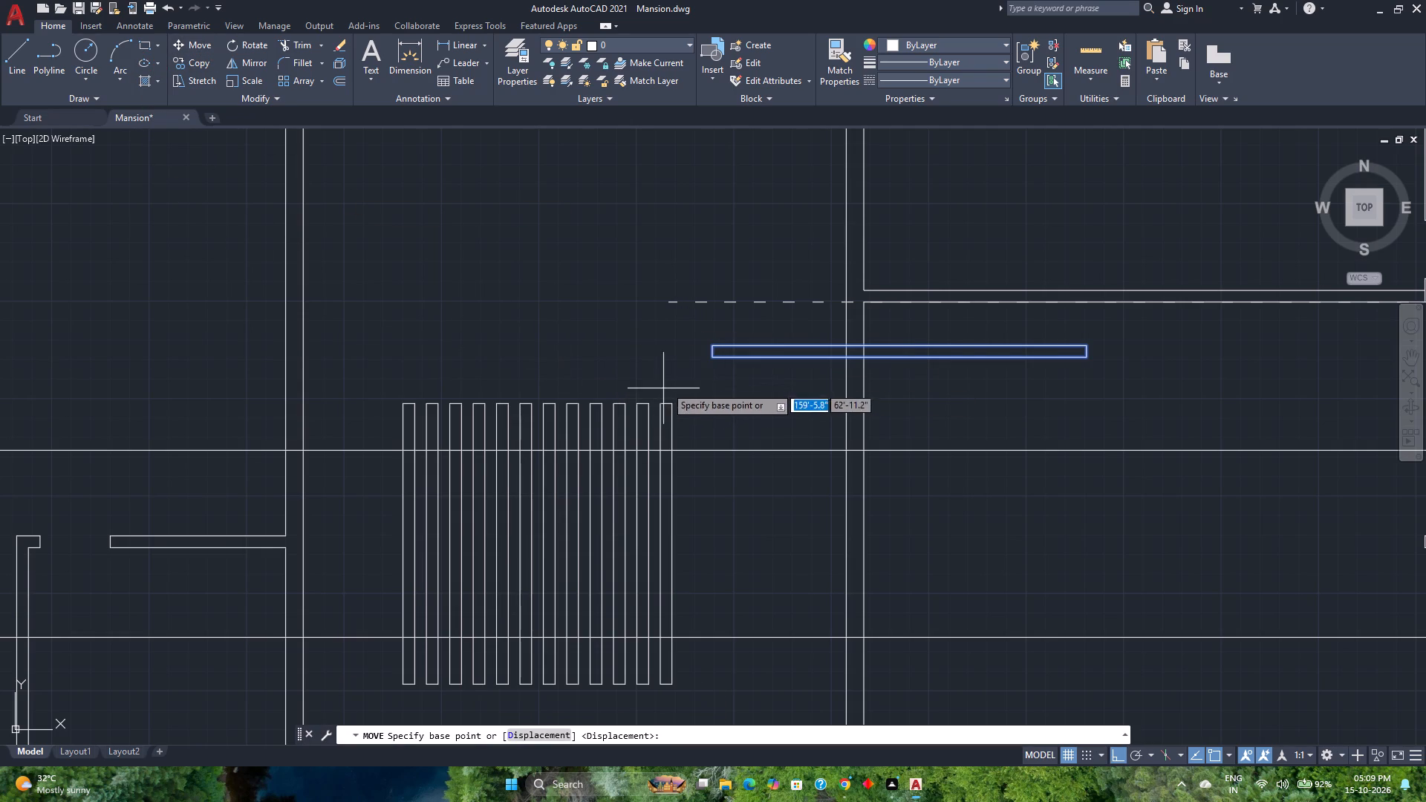
pyautogui.click(714, 348)
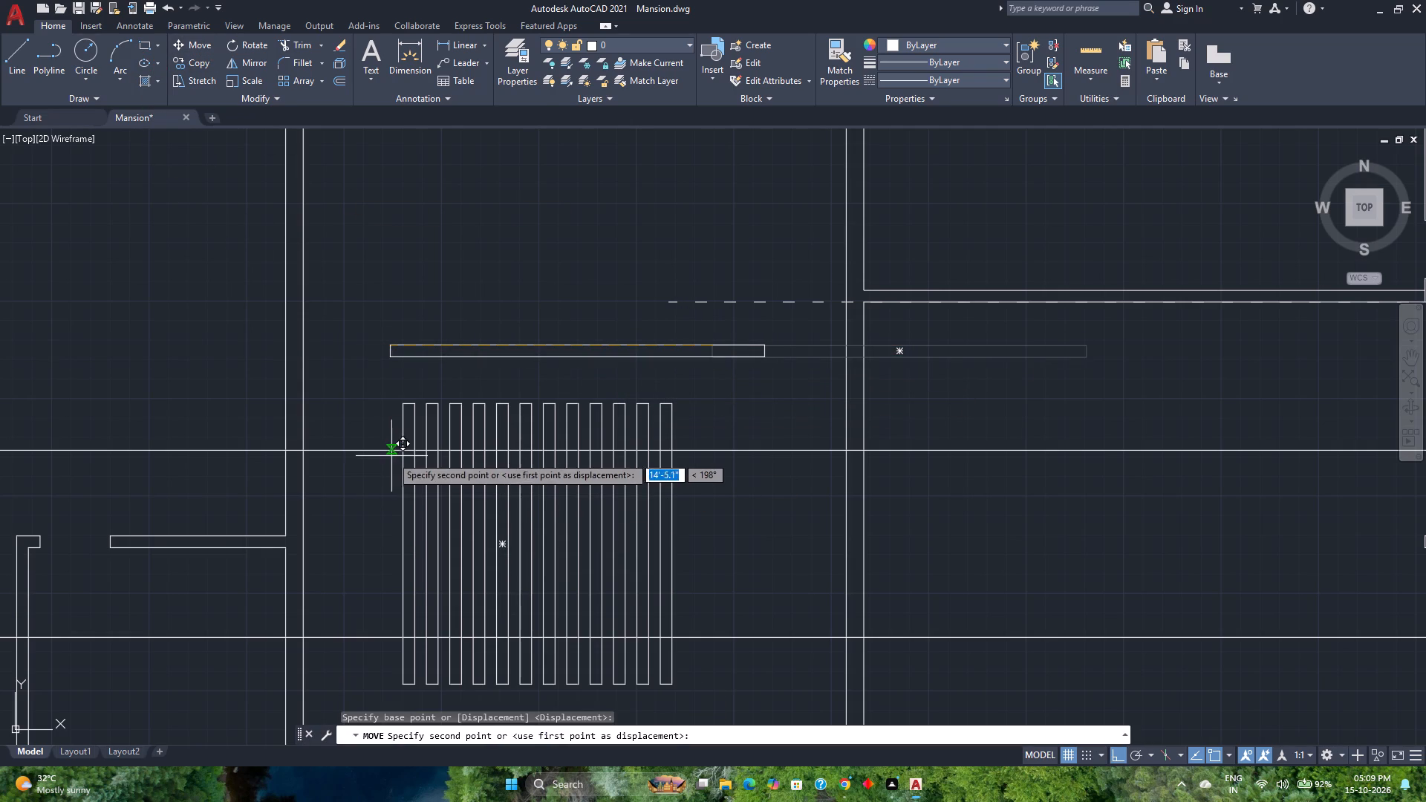
pyautogui.click(406, 451)
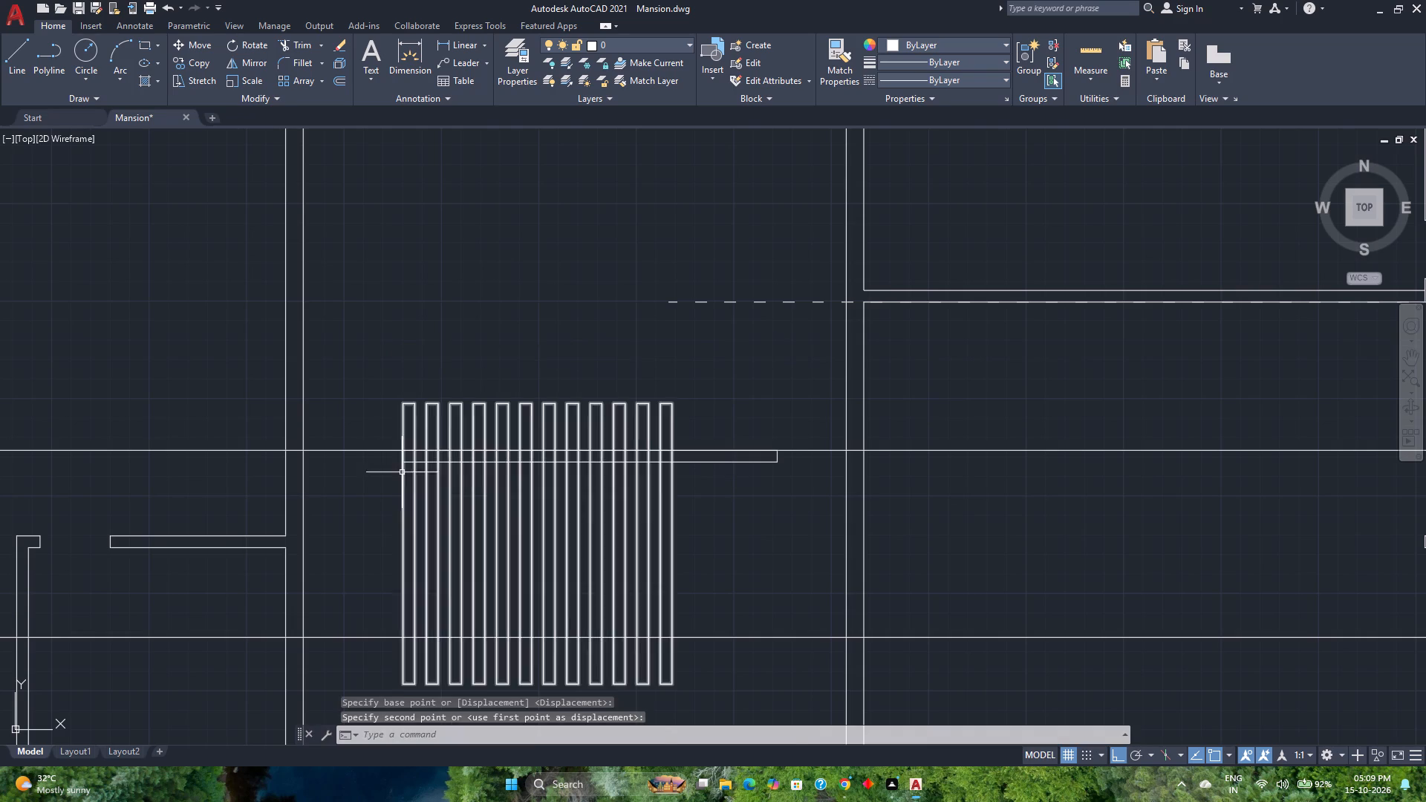
# Move the crossing bar 2' to the left along the upper construction line.
pyautogui.scroll(2, 402, 472)
pyautogui.click(425, 449)
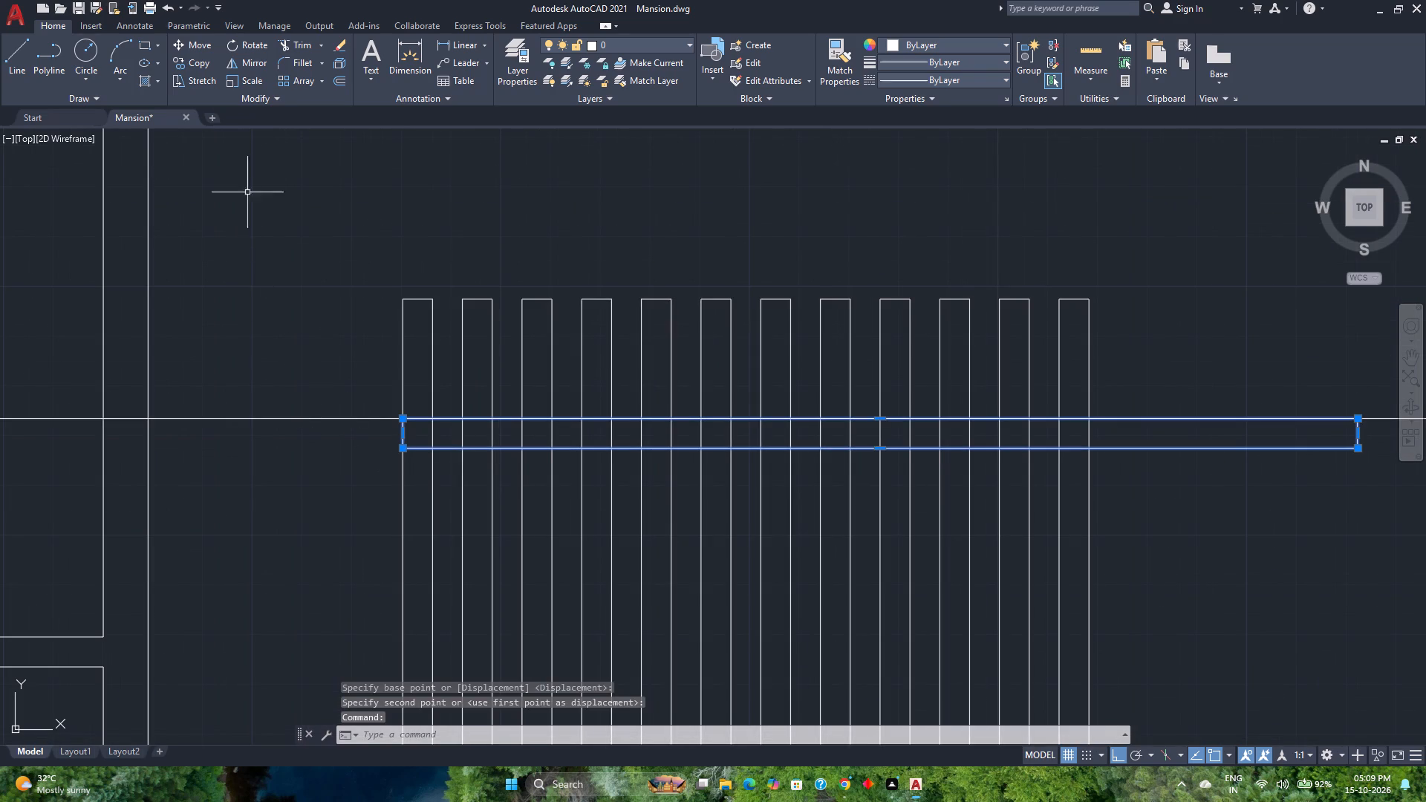
pyautogui.click(183, 45)
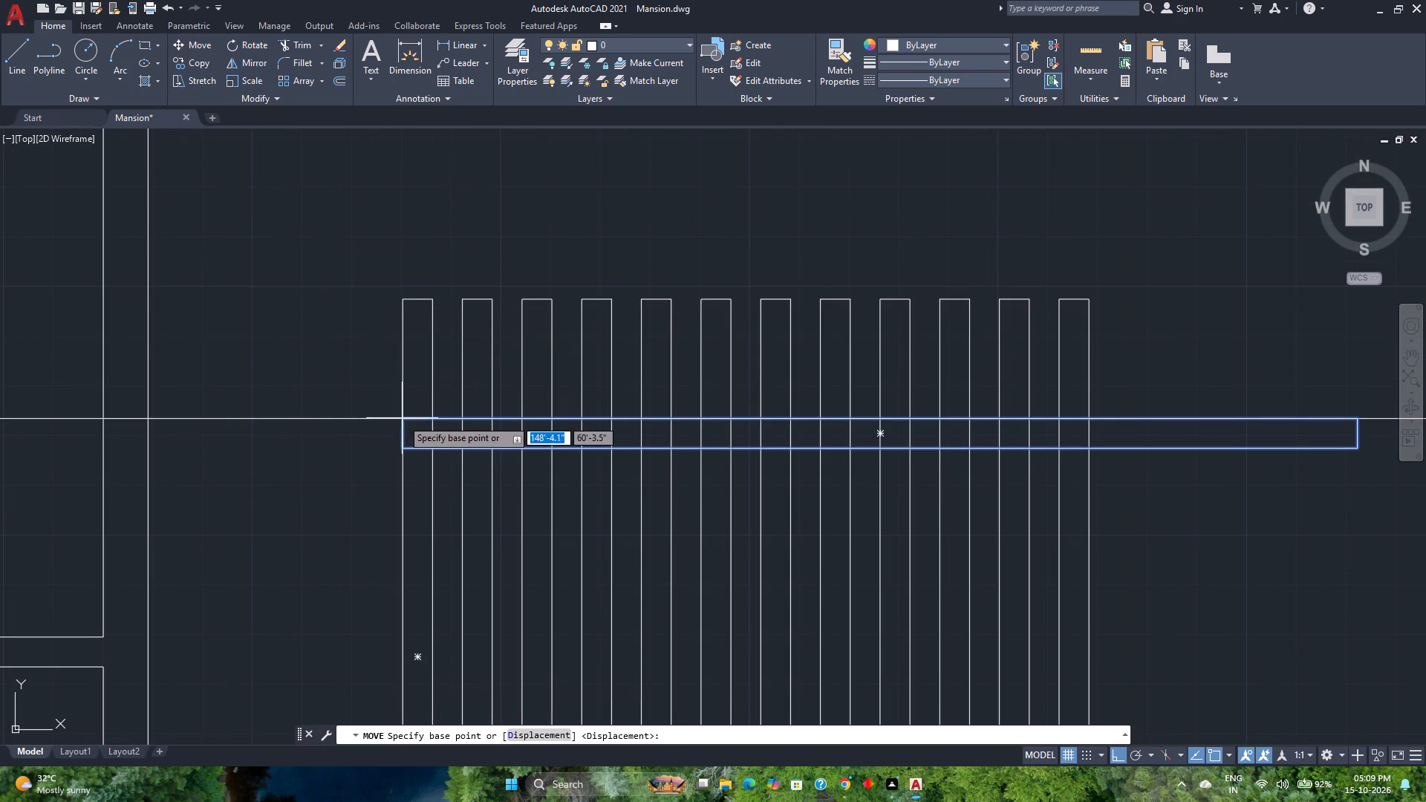
pyautogui.click(402, 419)
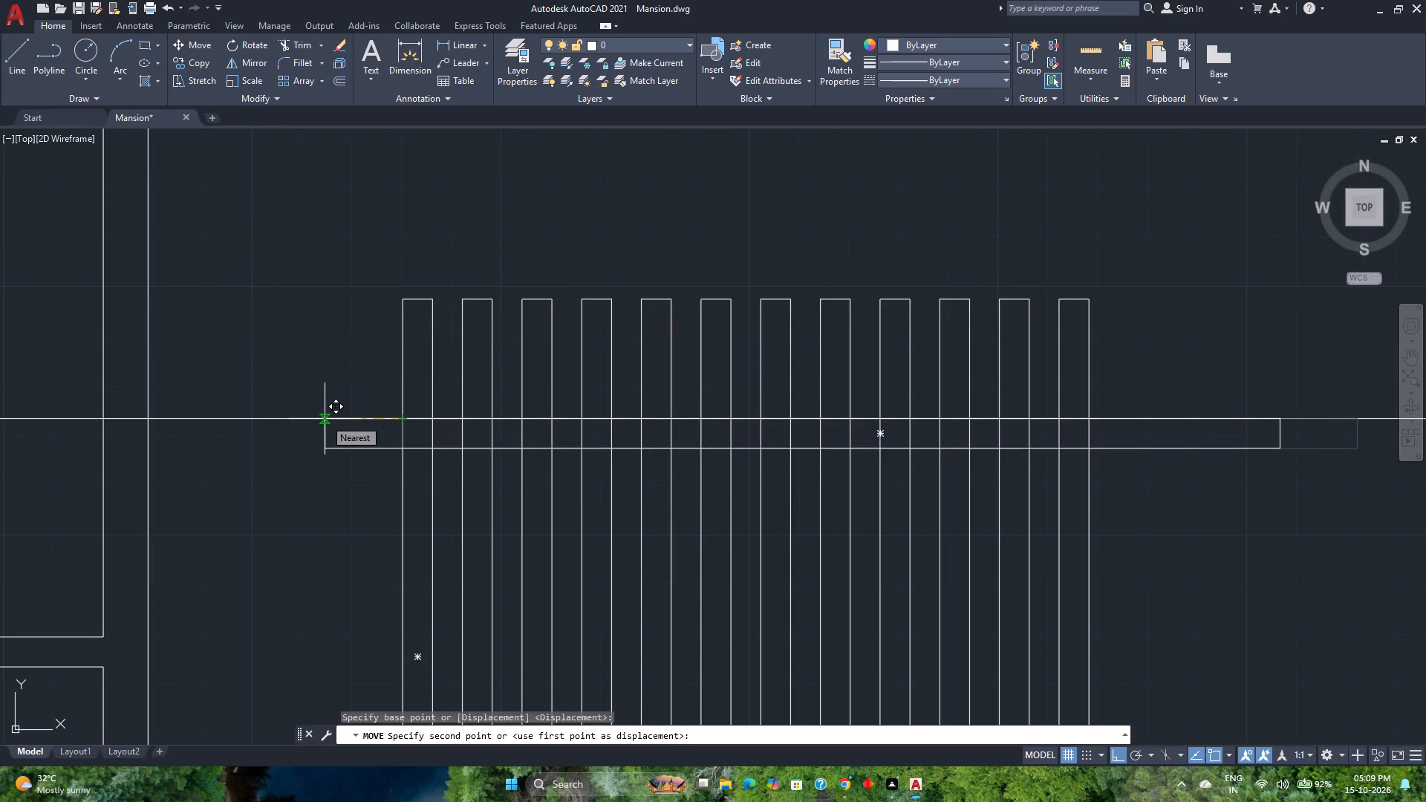
pyautogui.write("2'")
pyautogui.press('Return')
# Measure the clearances around the strips and the bar's overhang beyond the first strip.
pyautogui.scroll(-2, 325, 401)
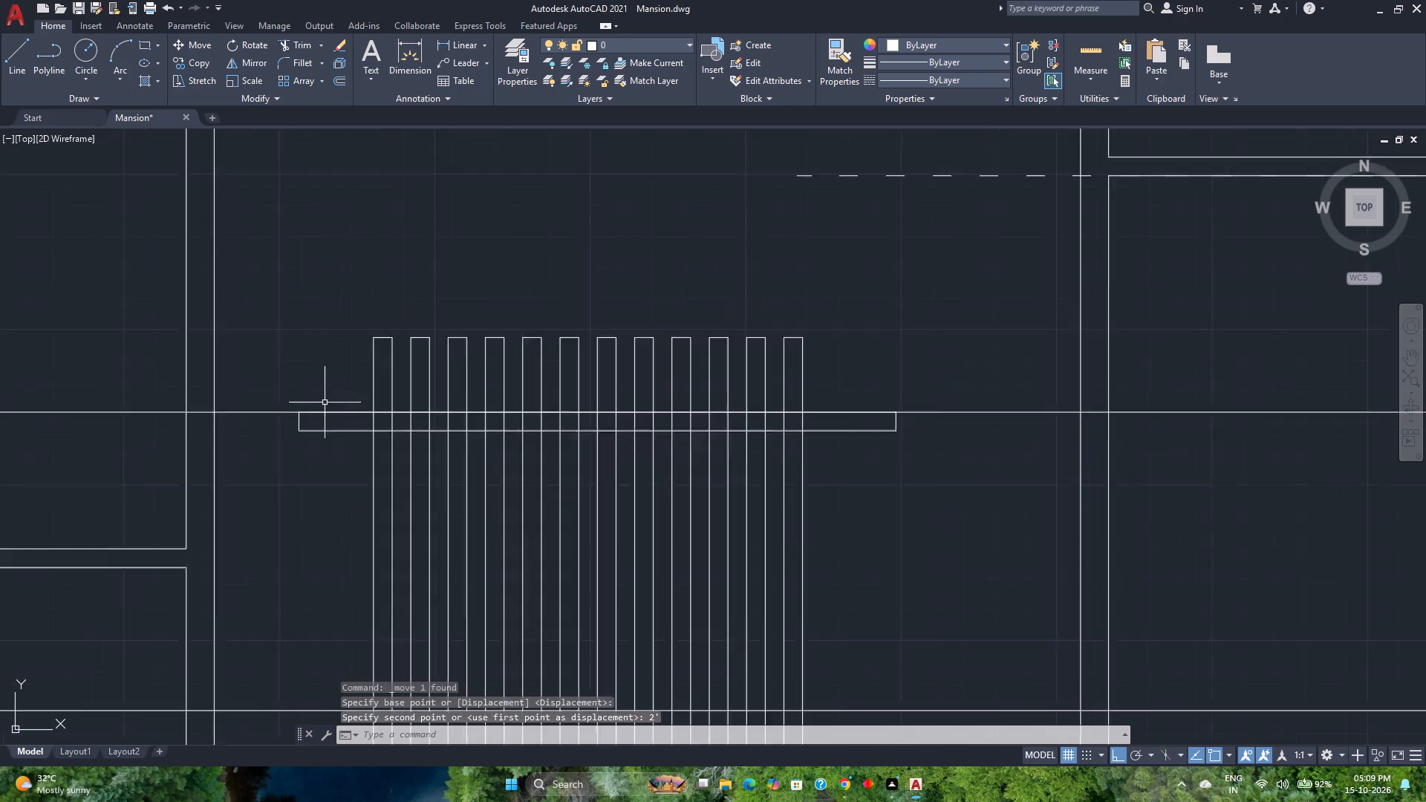
pyautogui.scroll(-1, 325, 402)
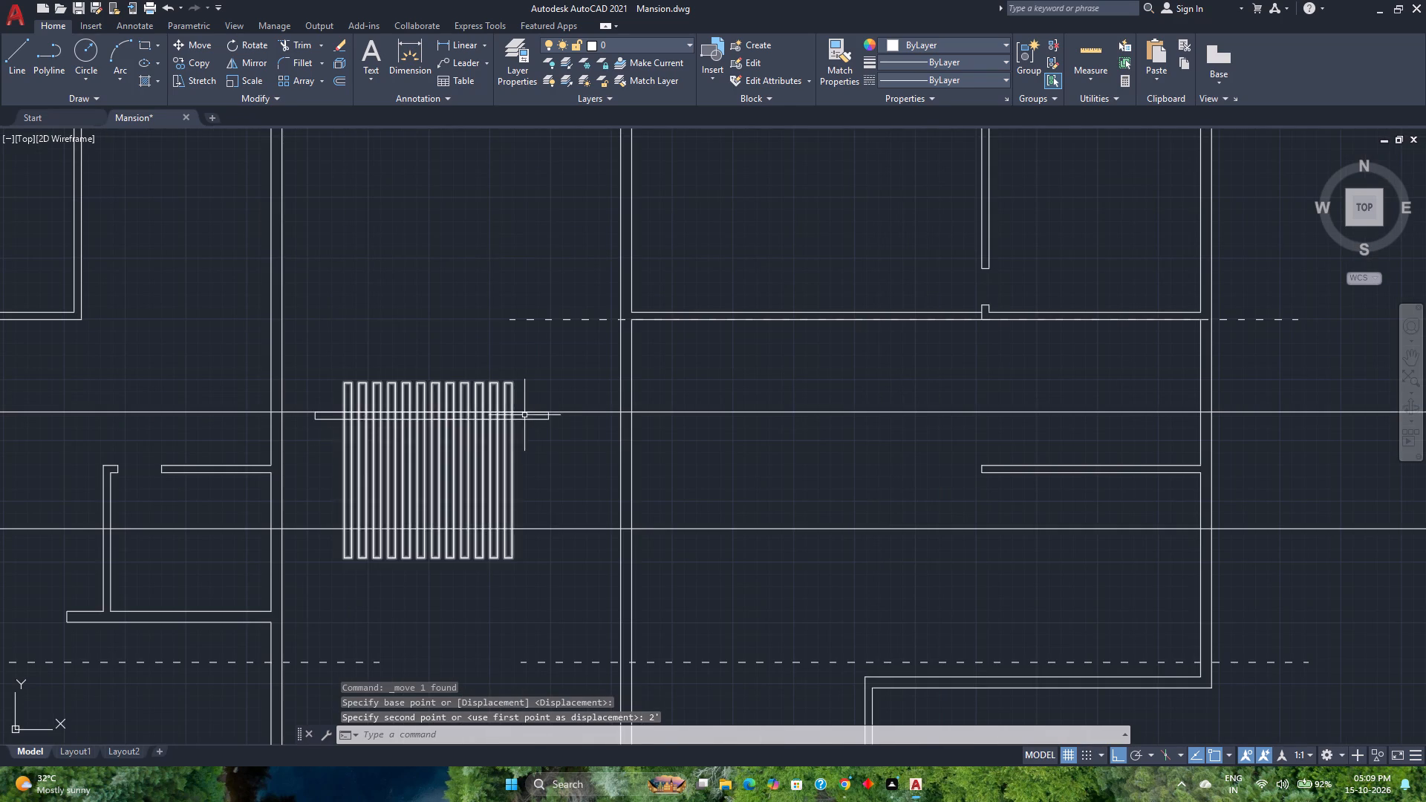
pyautogui.scroll(4, 527, 415)
pyautogui.click(1075, 51)
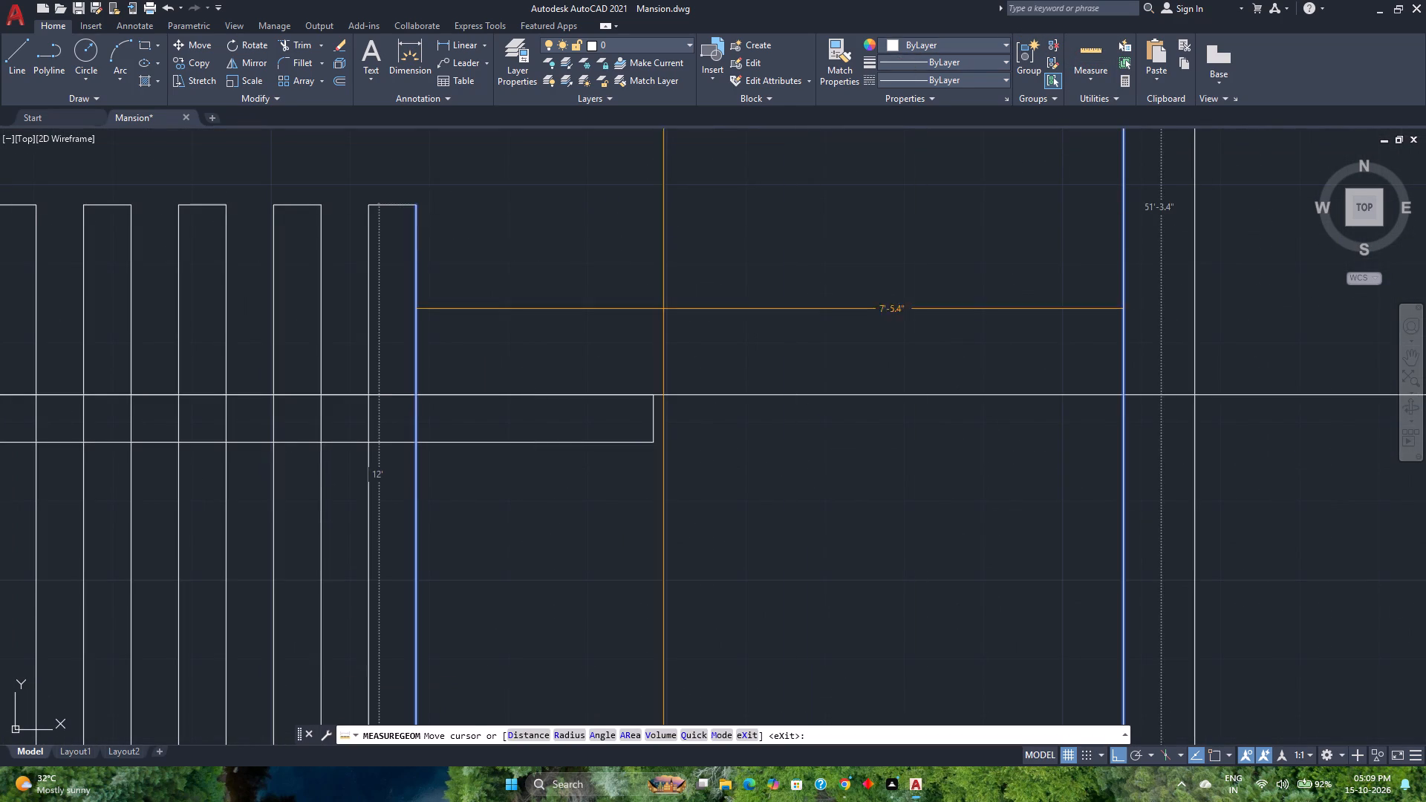
pyautogui.scroll(-2, 571, 405)
pyautogui.moveTo(467, 426); pyautogui.dragTo(899, 433, button='middle')
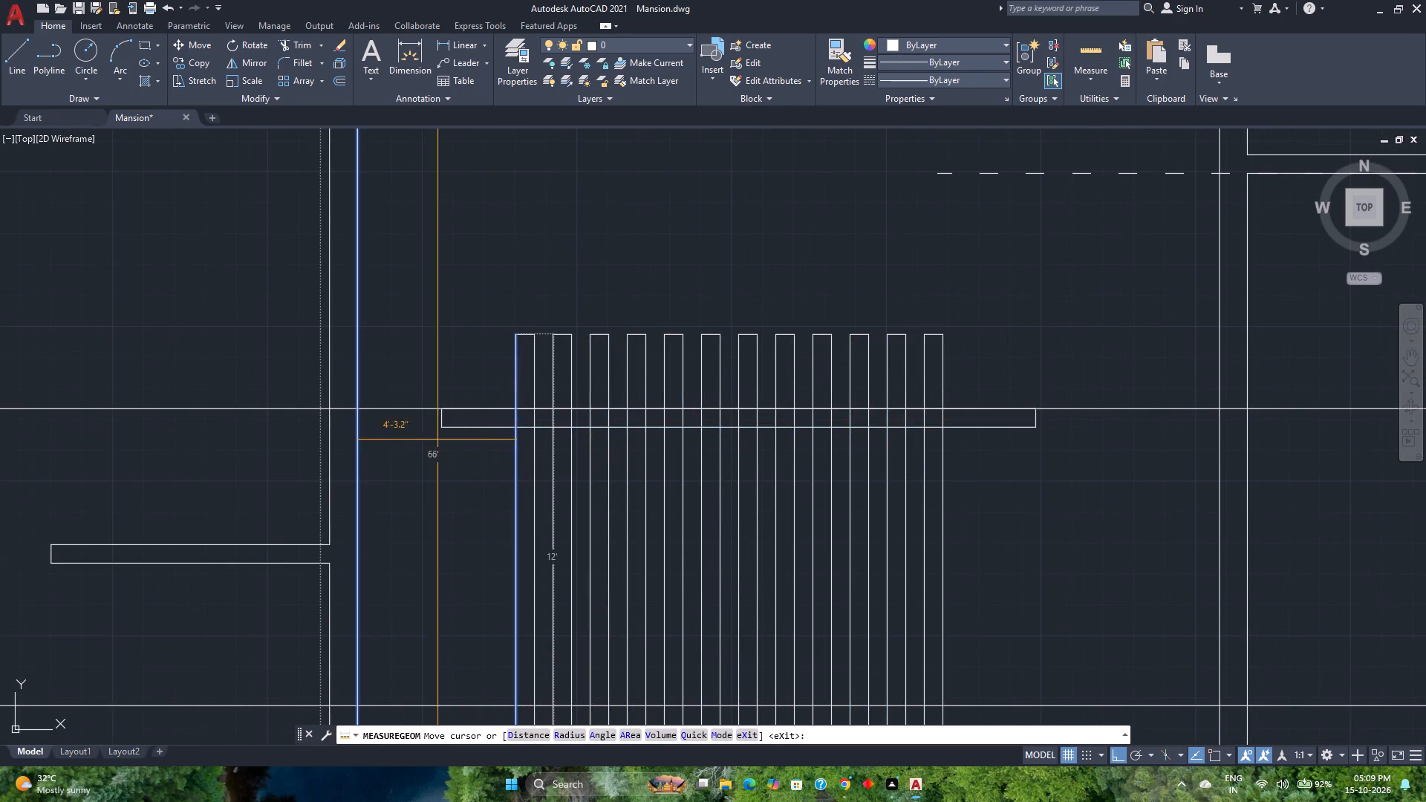
pyautogui.scroll(3, 466, 427)
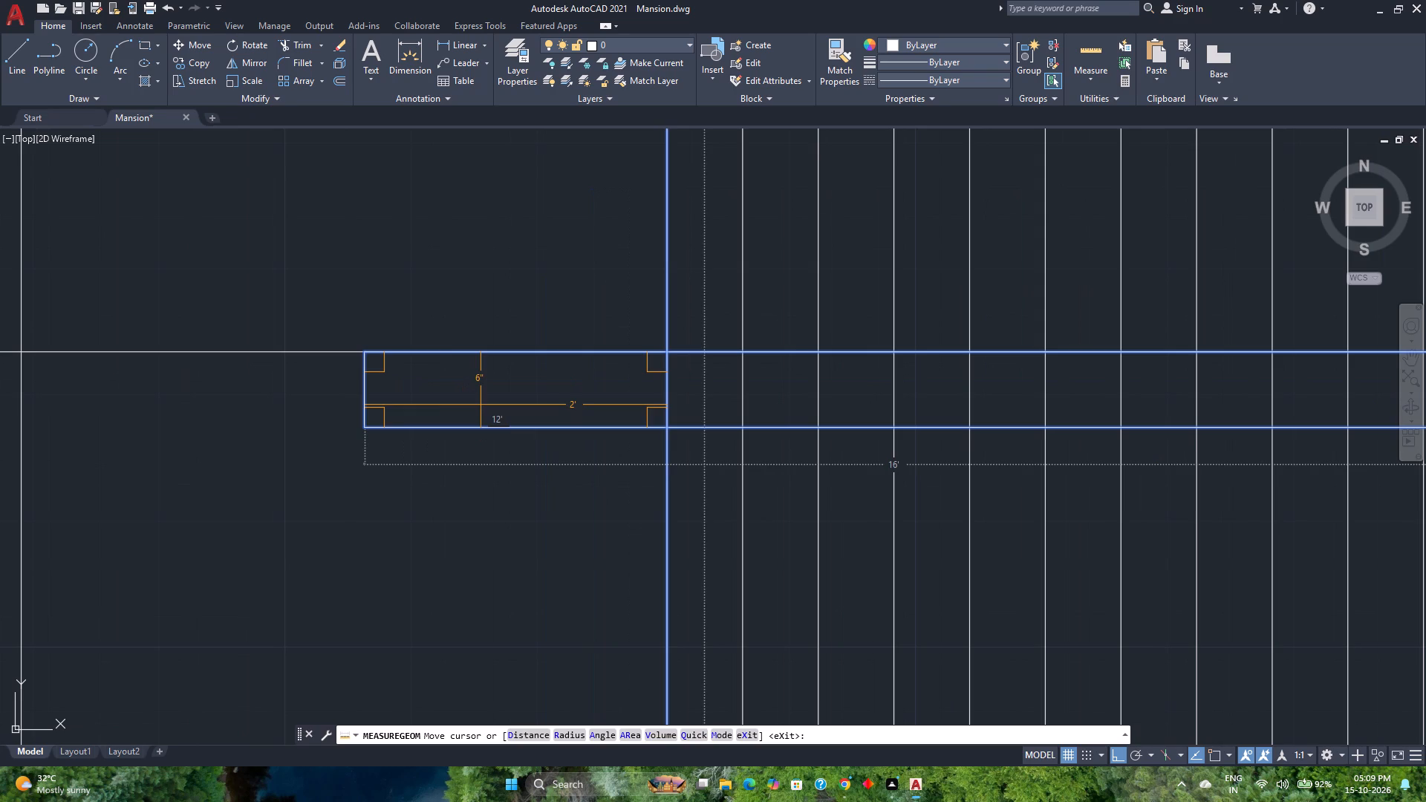
pyautogui.press('Escape')
# Move the crossing bar another 3" to the left.
pyautogui.click(512, 443)
pyautogui.click(465, 416)
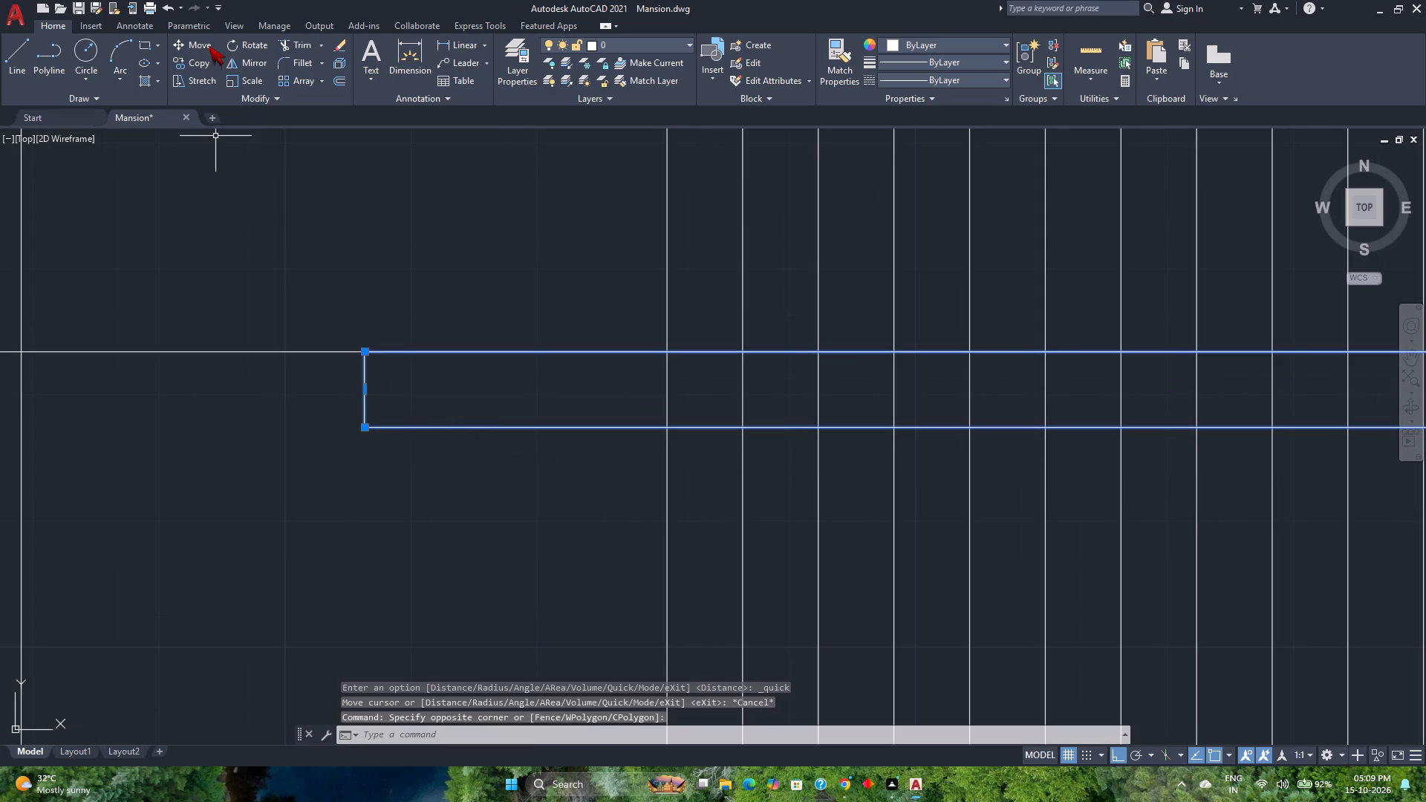
pyautogui.click(209, 46)
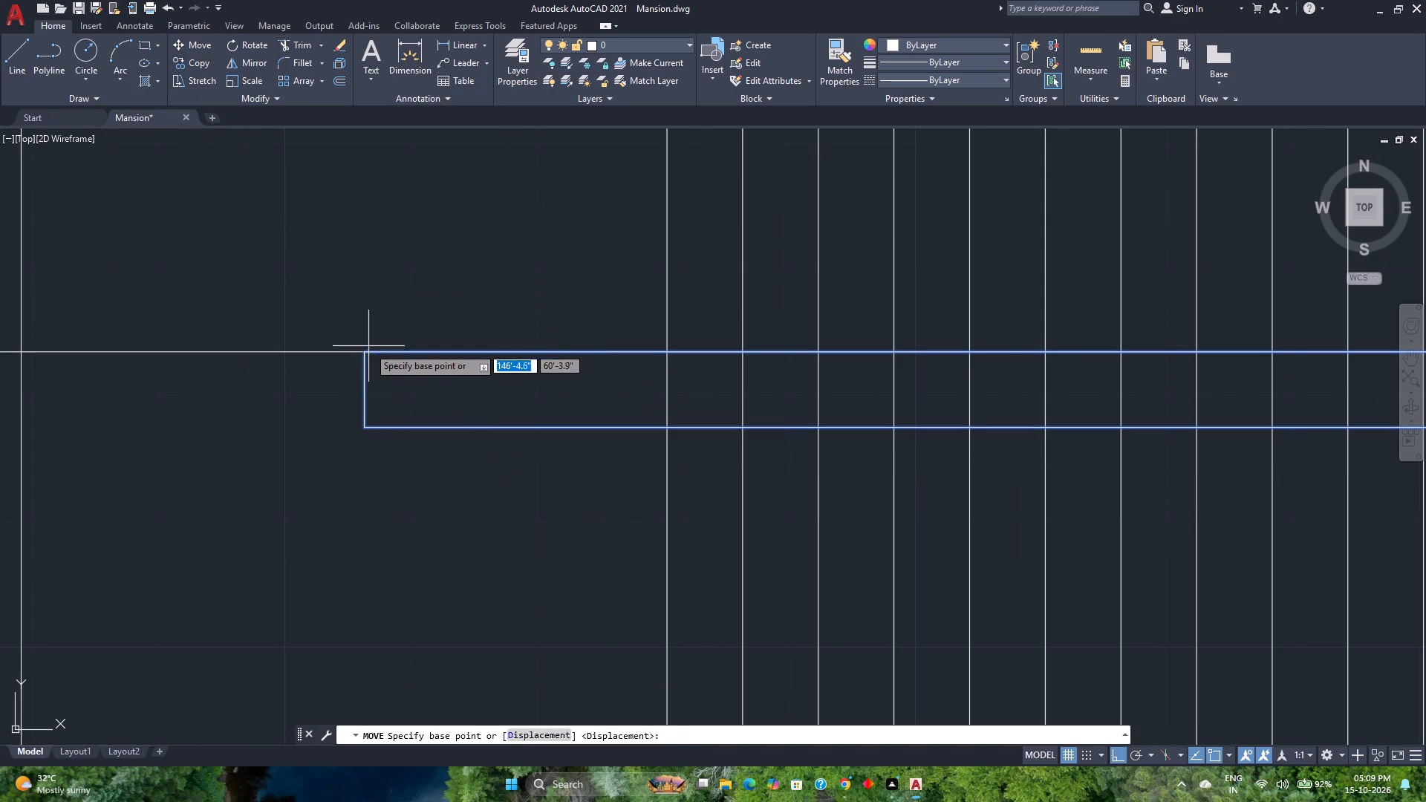
pyautogui.click(366, 349)
pyautogui.press('3')
pyautogui.press('Return')
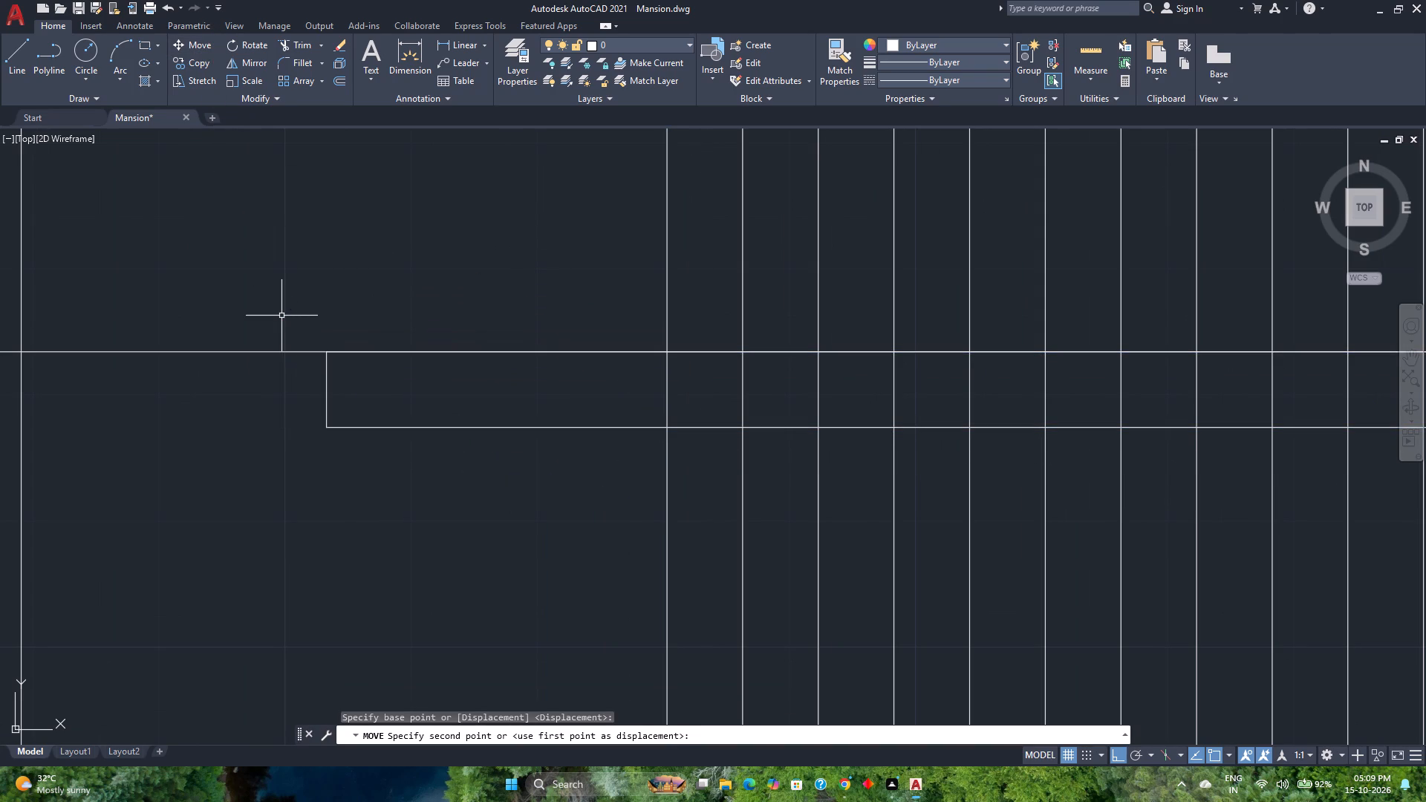
# Mirror the crossing bar about the strips' horizontal midline, keeping the original bar.
pyautogui.scroll(-4, 281, 316)
pyautogui.click(315, 360)
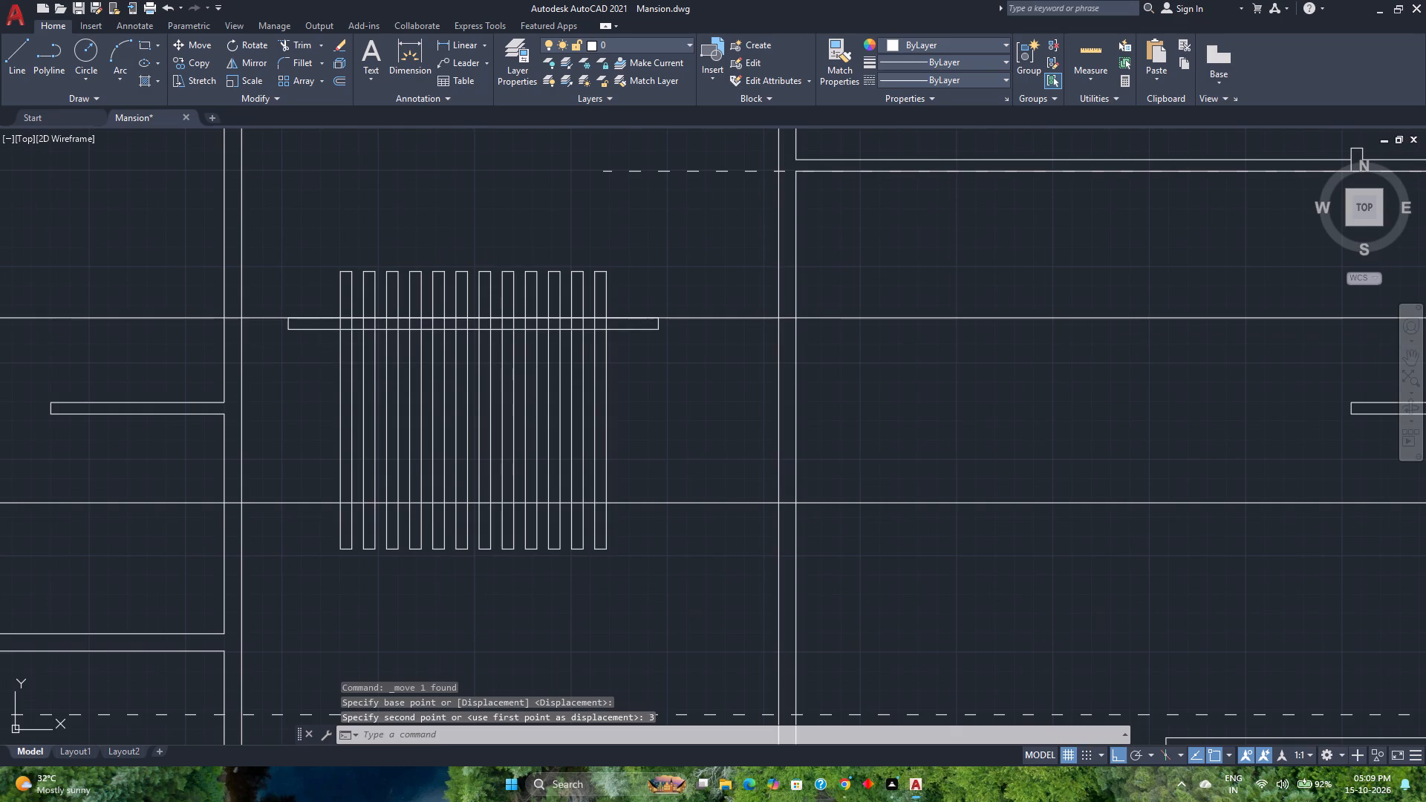
pyautogui.click(253, 326)
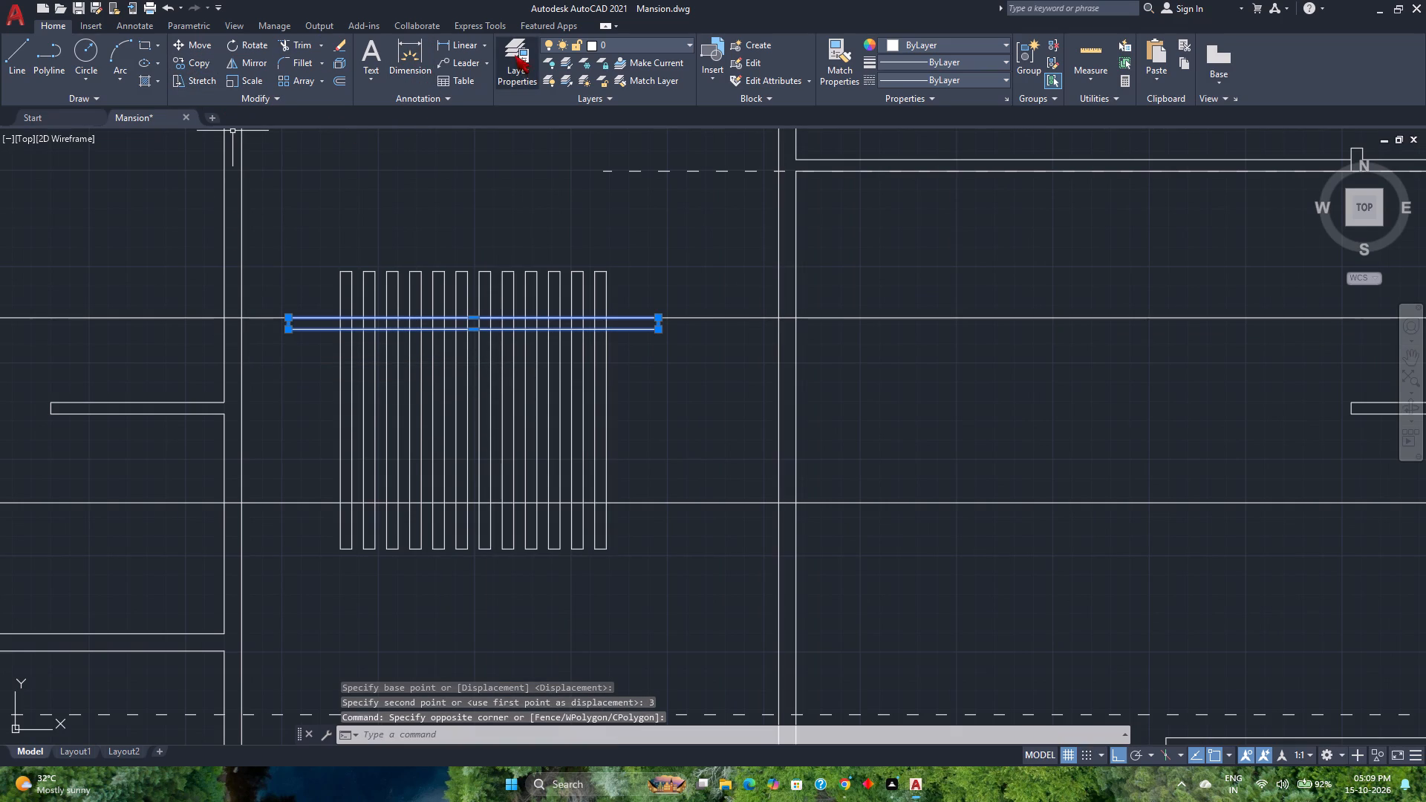
pyautogui.click(257, 68)
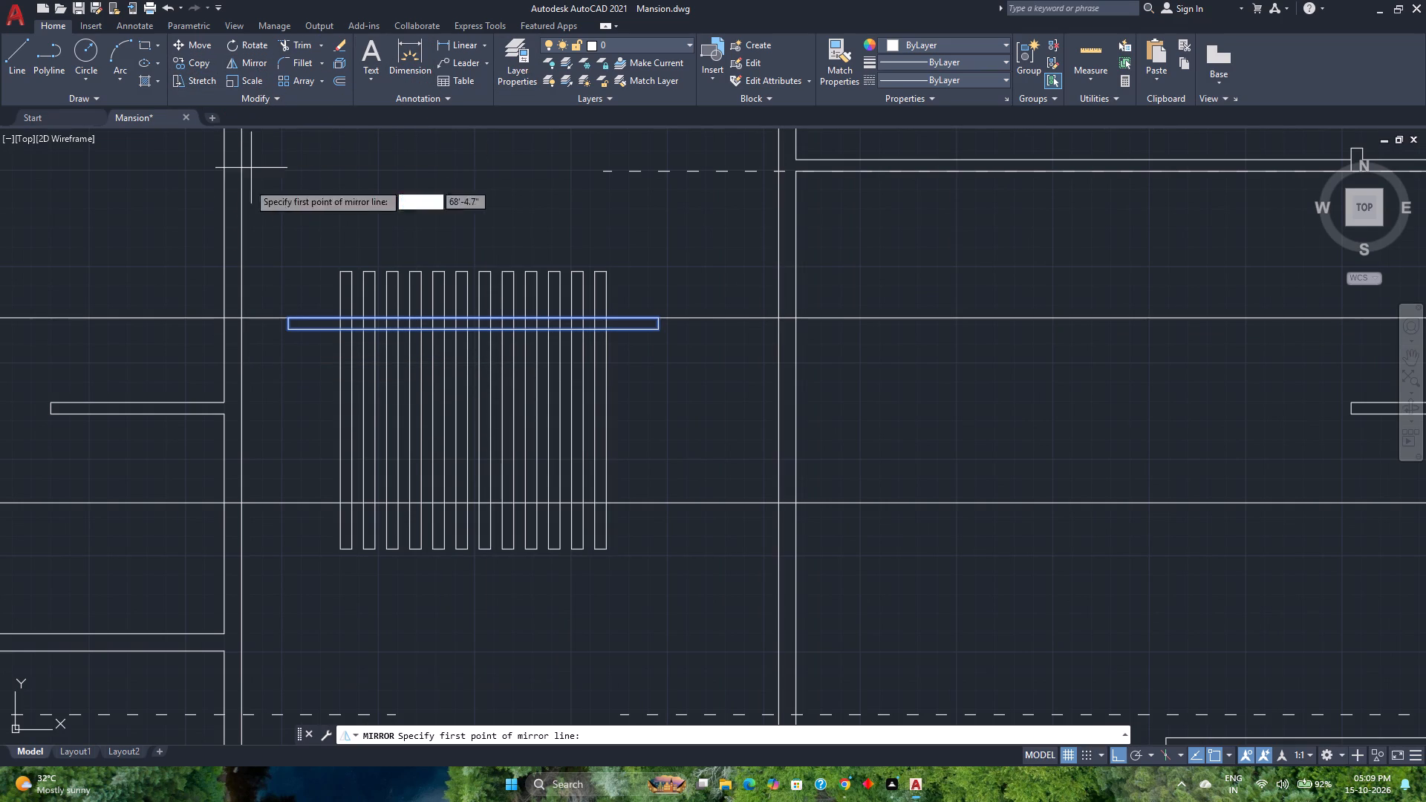
pyautogui.click(344, 412)
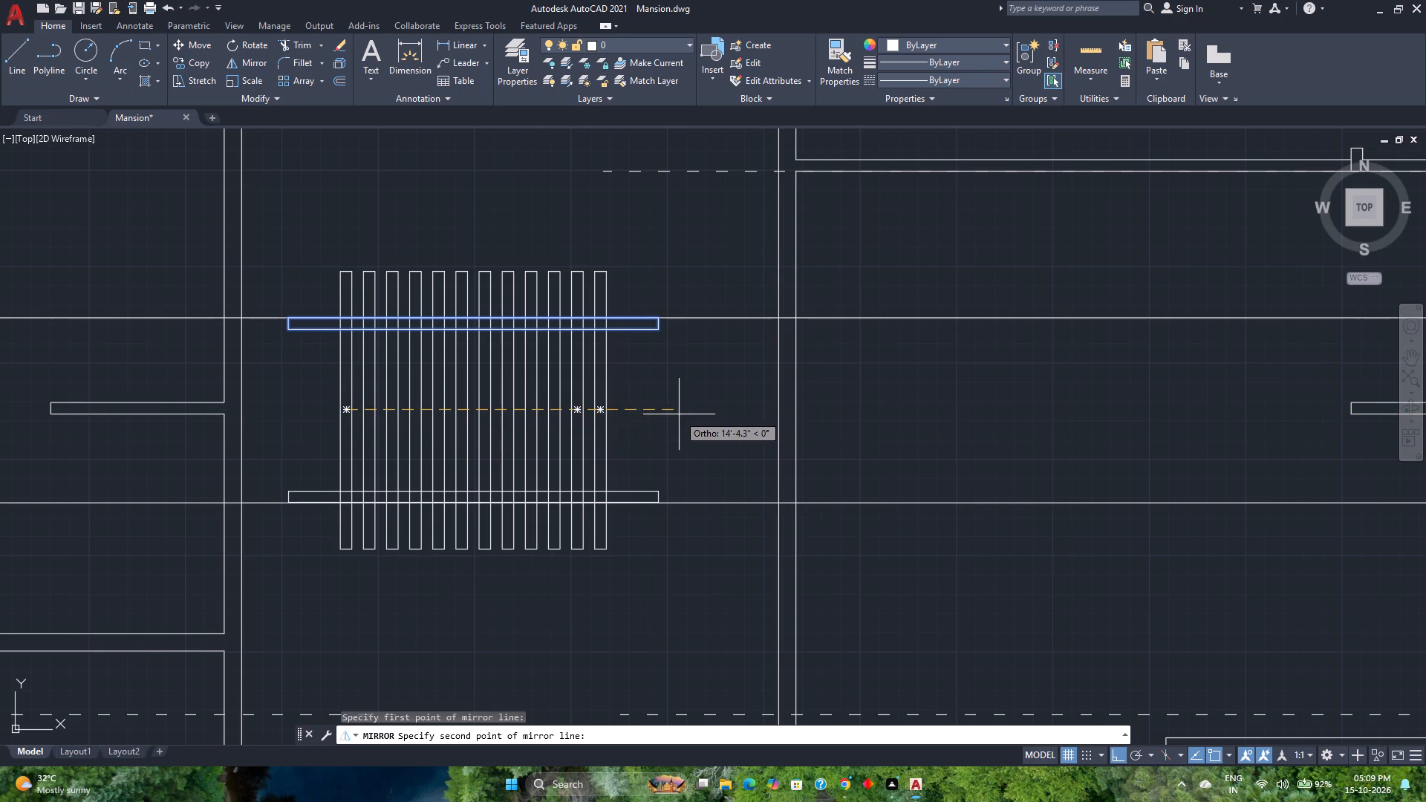
pyautogui.click(679, 414)
pyautogui.moveTo(699, 467); pyautogui.dragTo(679, 414)
# Delete the two horizontal construction lines crossing the strips.
pyautogui.click(728, 536)
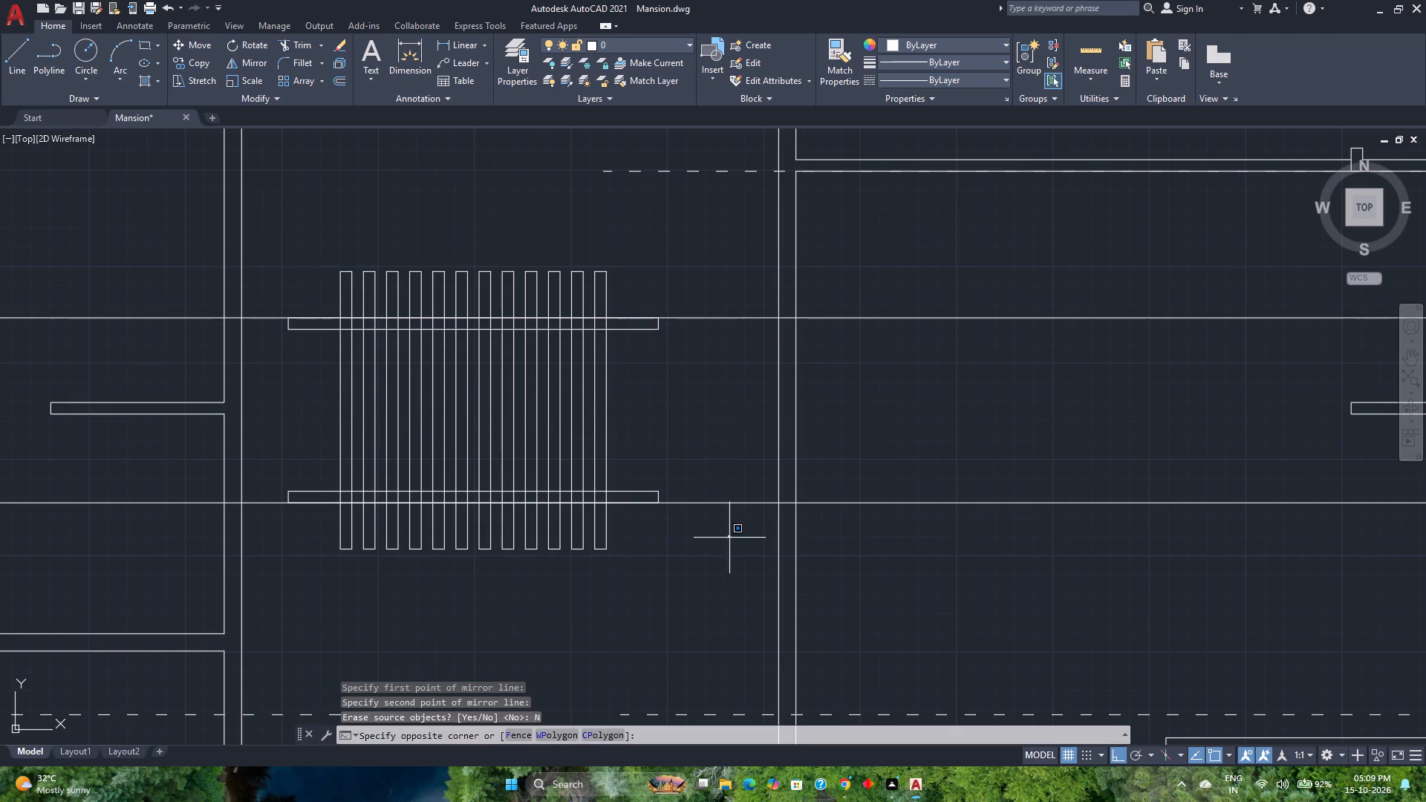
pyautogui.click(684, 285)
pyautogui.press('Delete')
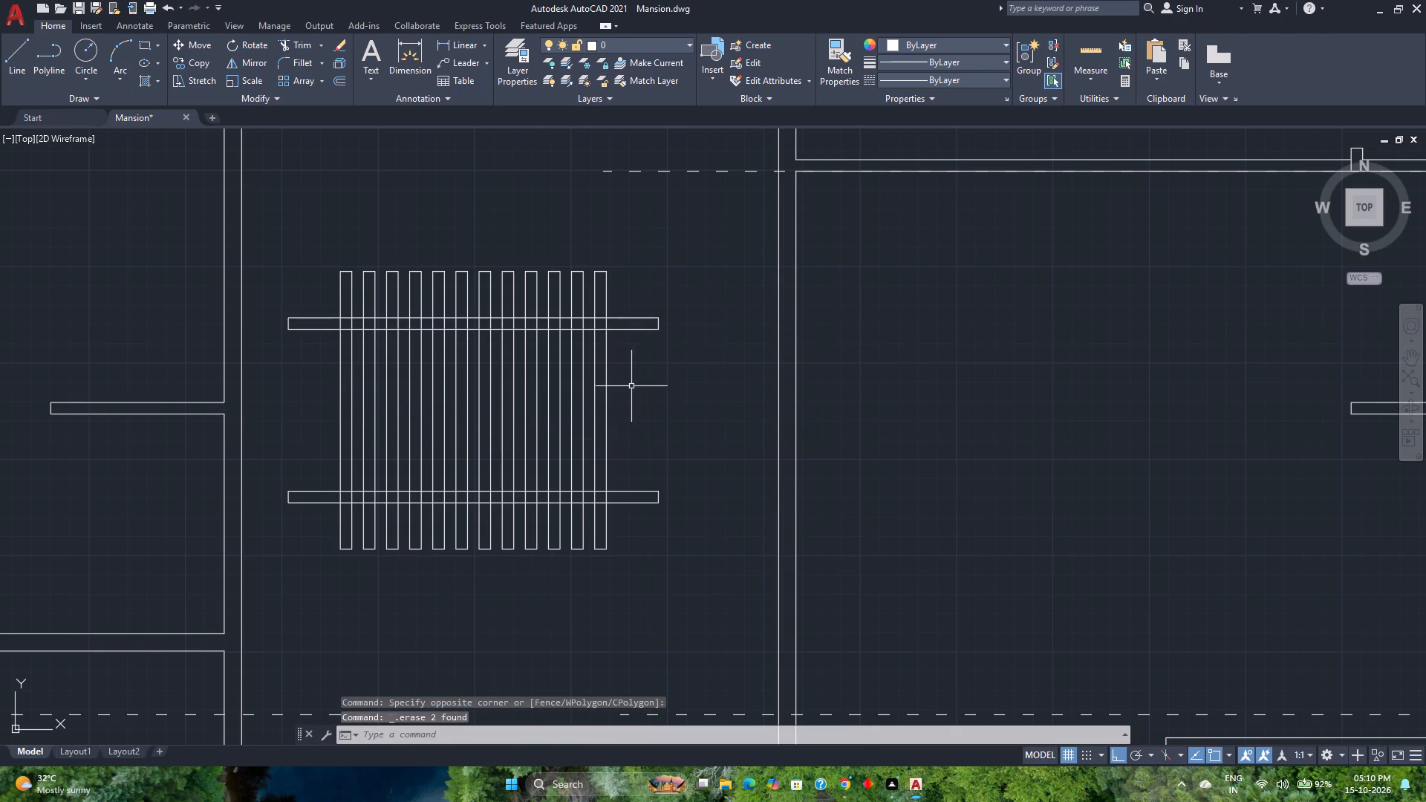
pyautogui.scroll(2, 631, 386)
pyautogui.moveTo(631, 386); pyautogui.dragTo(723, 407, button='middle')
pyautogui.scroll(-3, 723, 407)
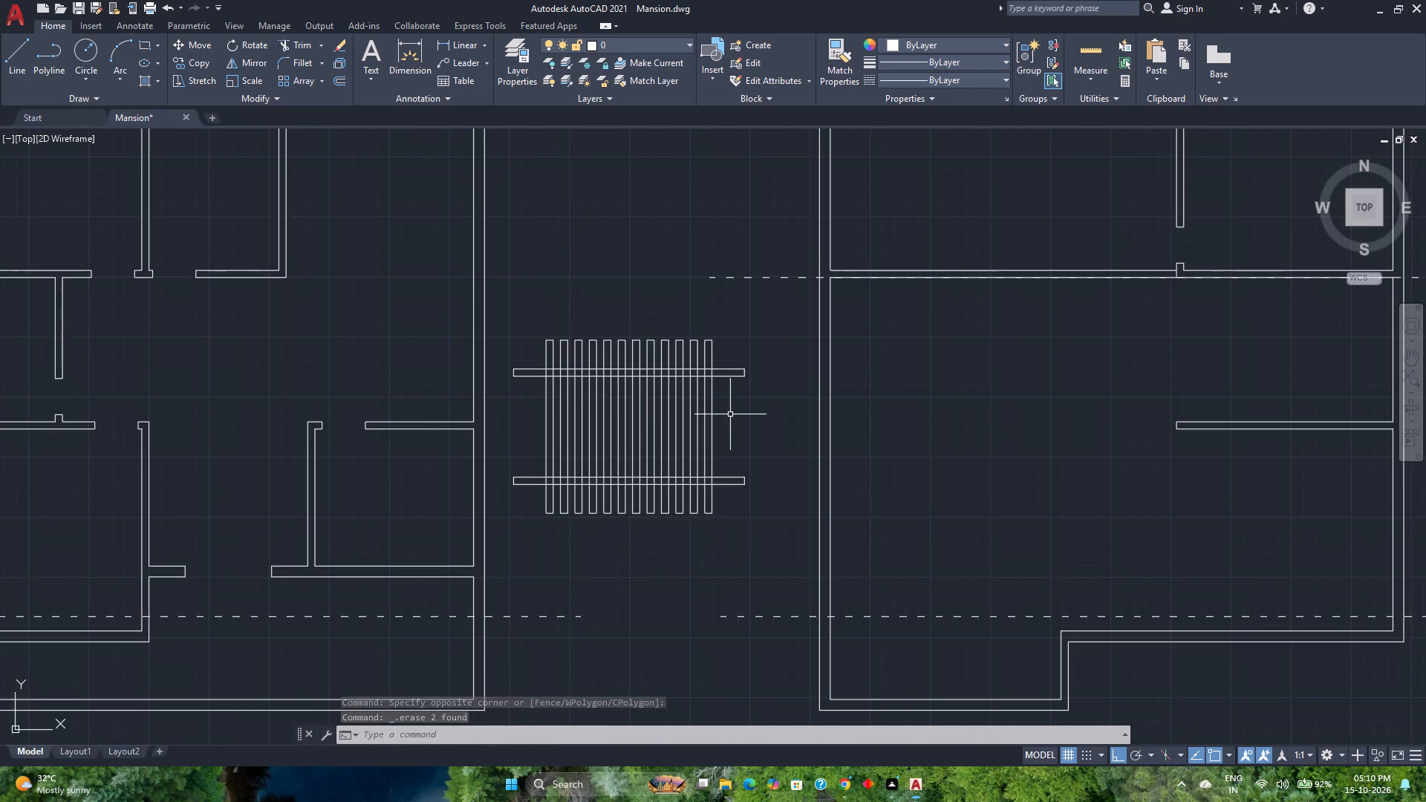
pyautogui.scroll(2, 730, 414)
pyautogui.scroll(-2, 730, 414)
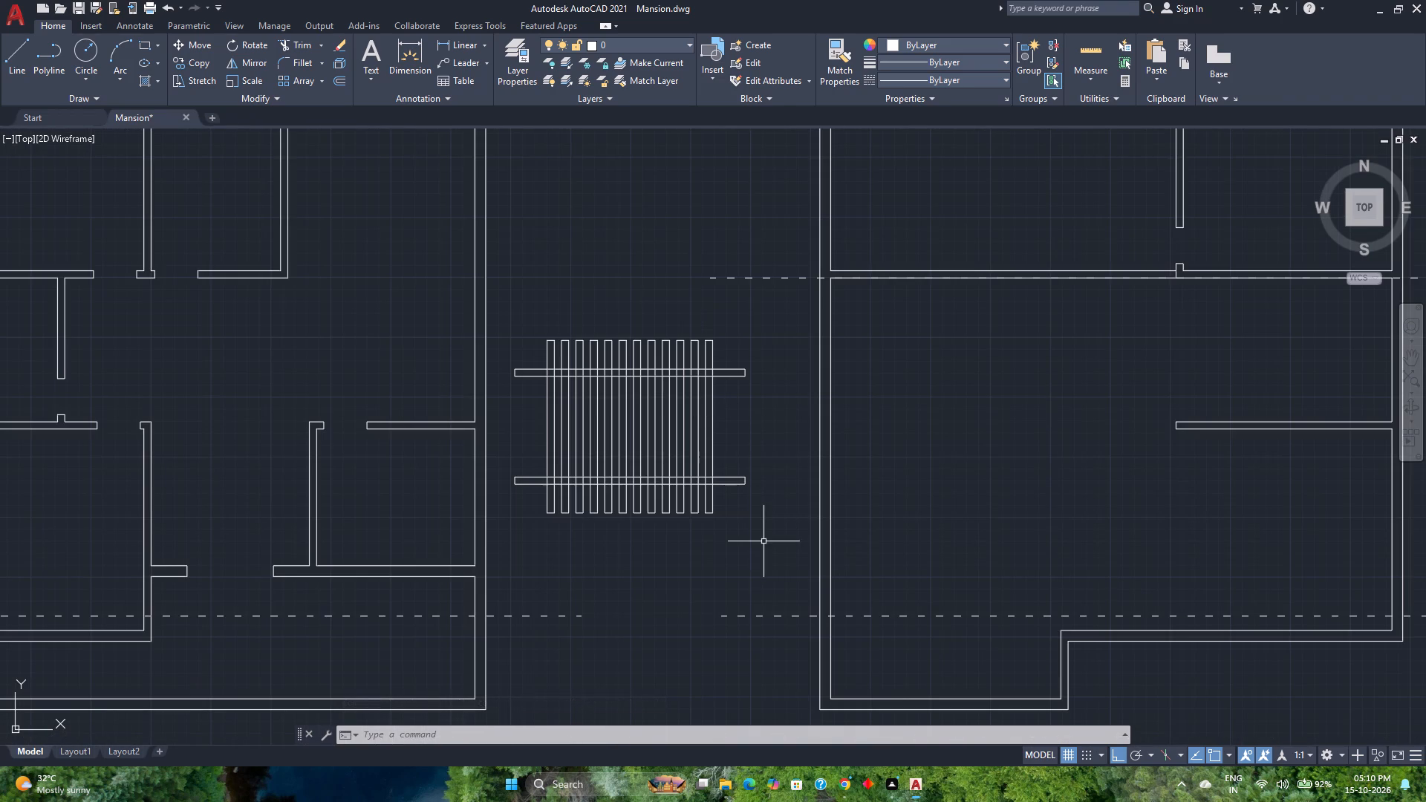
# Shorten the lower crossing bar by 1'6" at each end.
pyautogui.scroll(4, 743, 494)
pyautogui.click(758, 426)
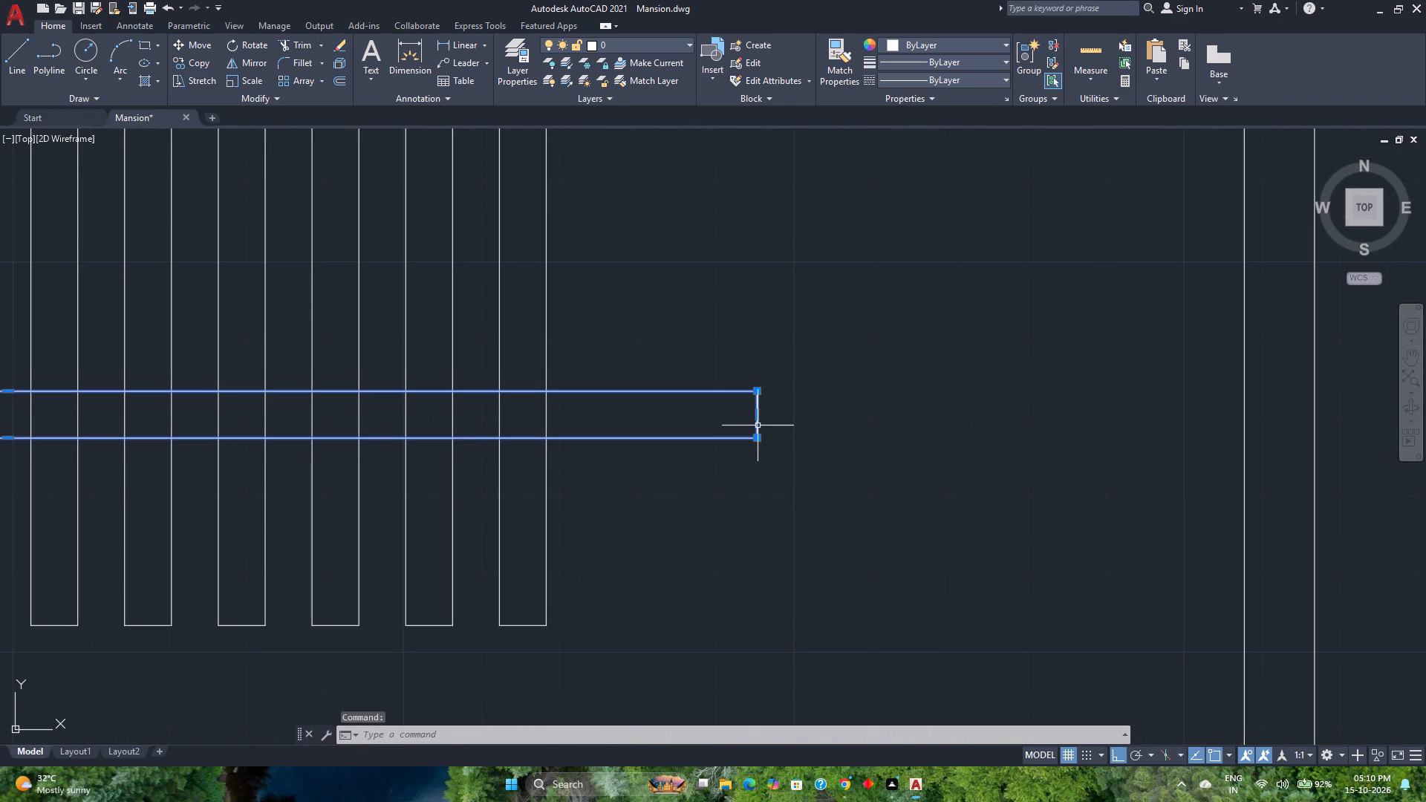
pyautogui.click(757, 414)
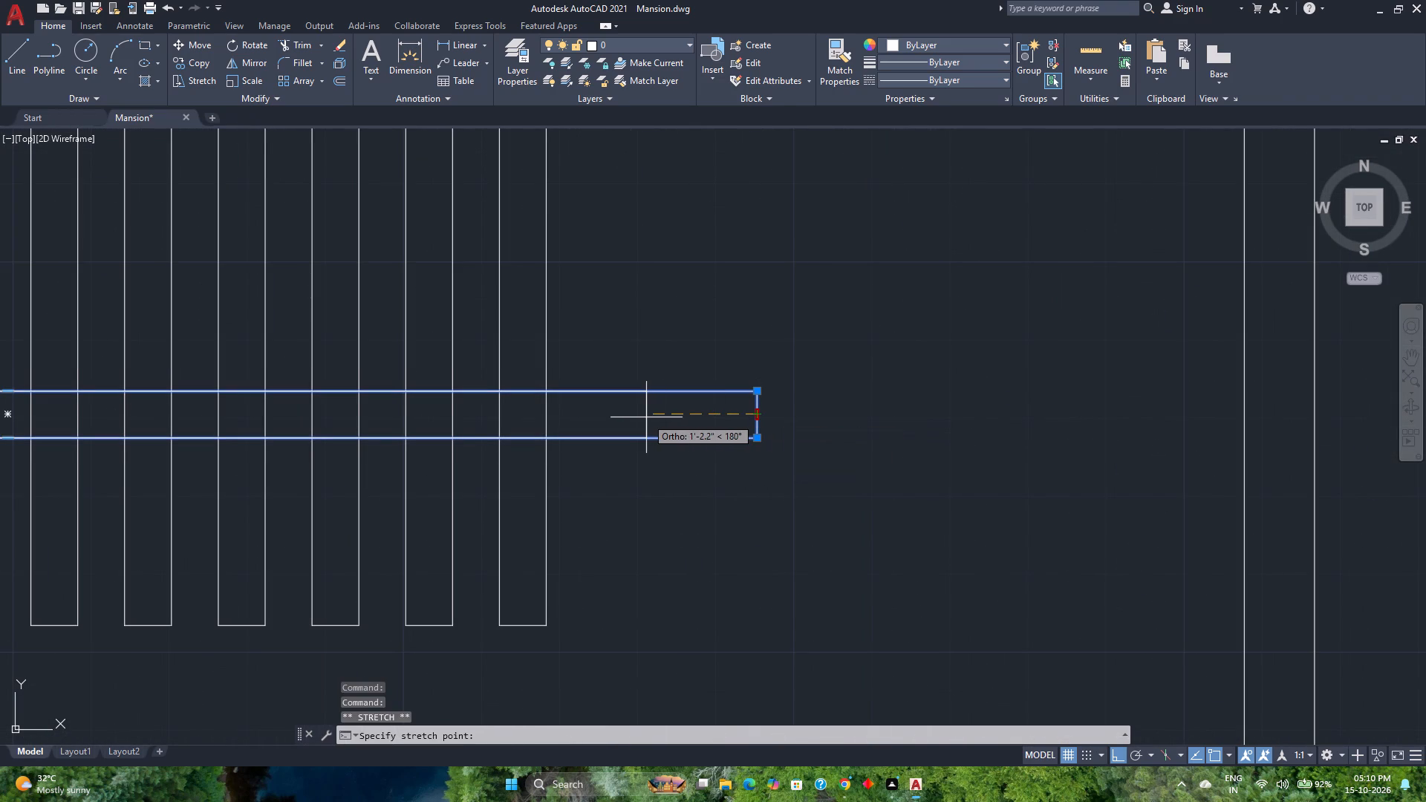
pyautogui.write('1\'6"')
pyautogui.press('Return')
pyautogui.scroll(-3, 628, 374)
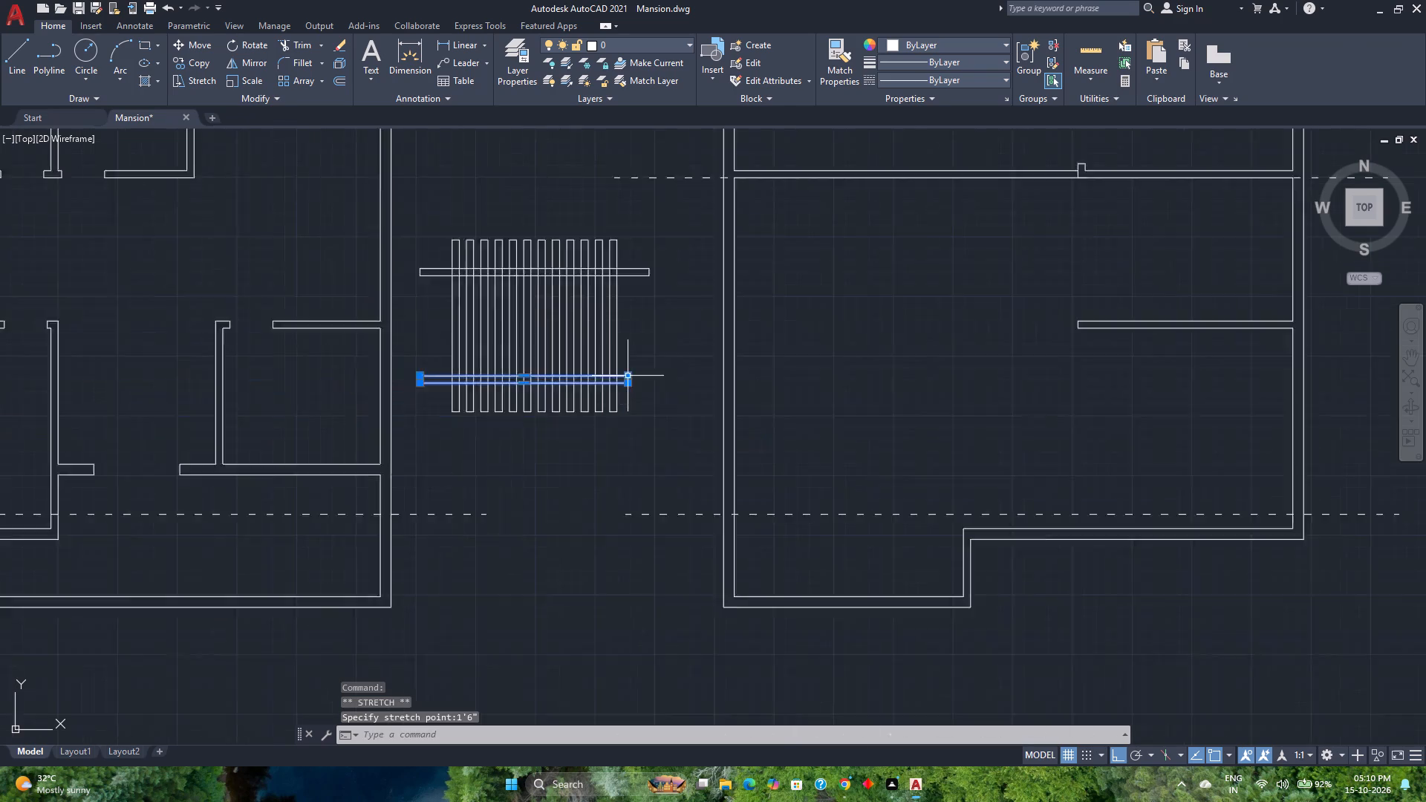
pyautogui.scroll(-2, 628, 373)
pyautogui.scroll(5, 523, 371)
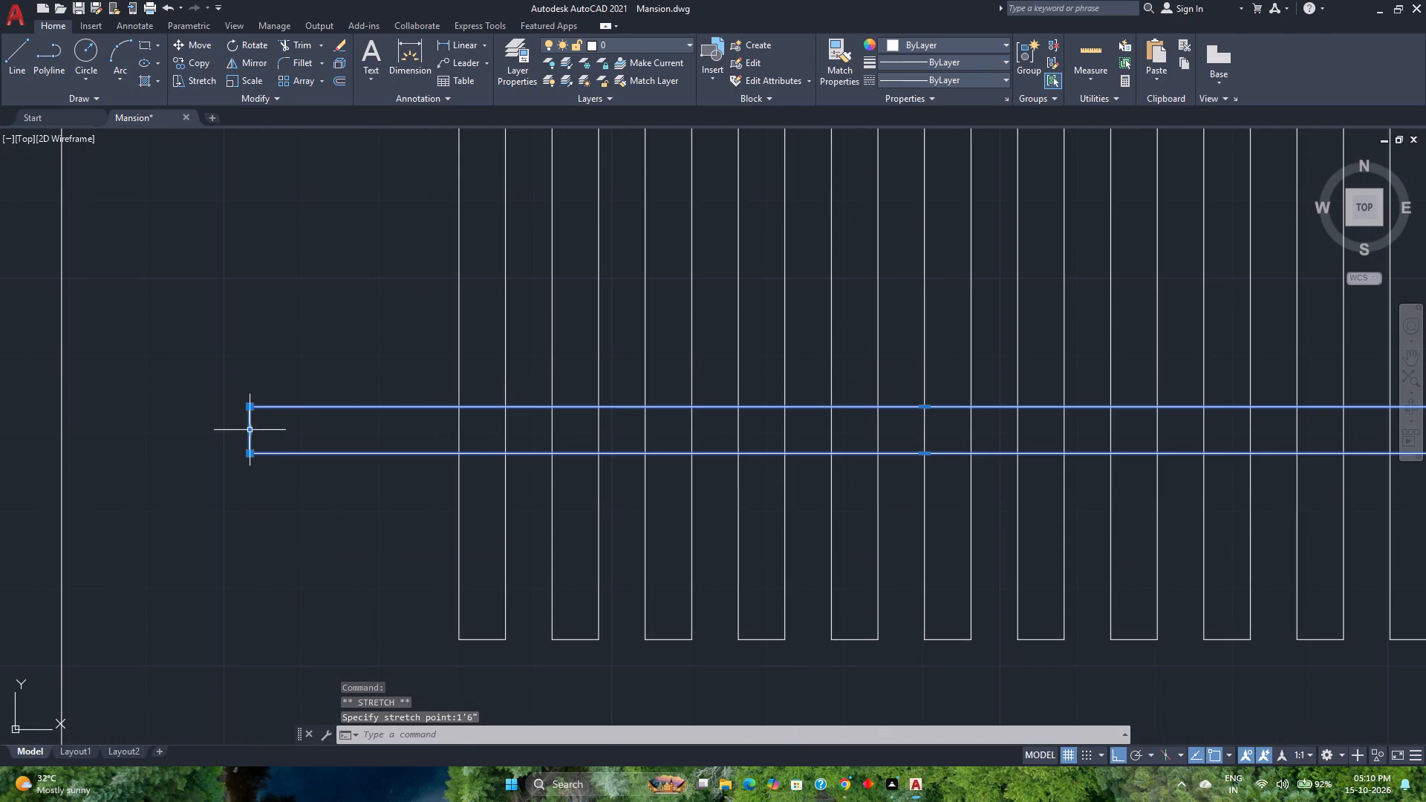
pyautogui.click(247, 428)
pyautogui.write('1\'6"')
pyautogui.press('Return')
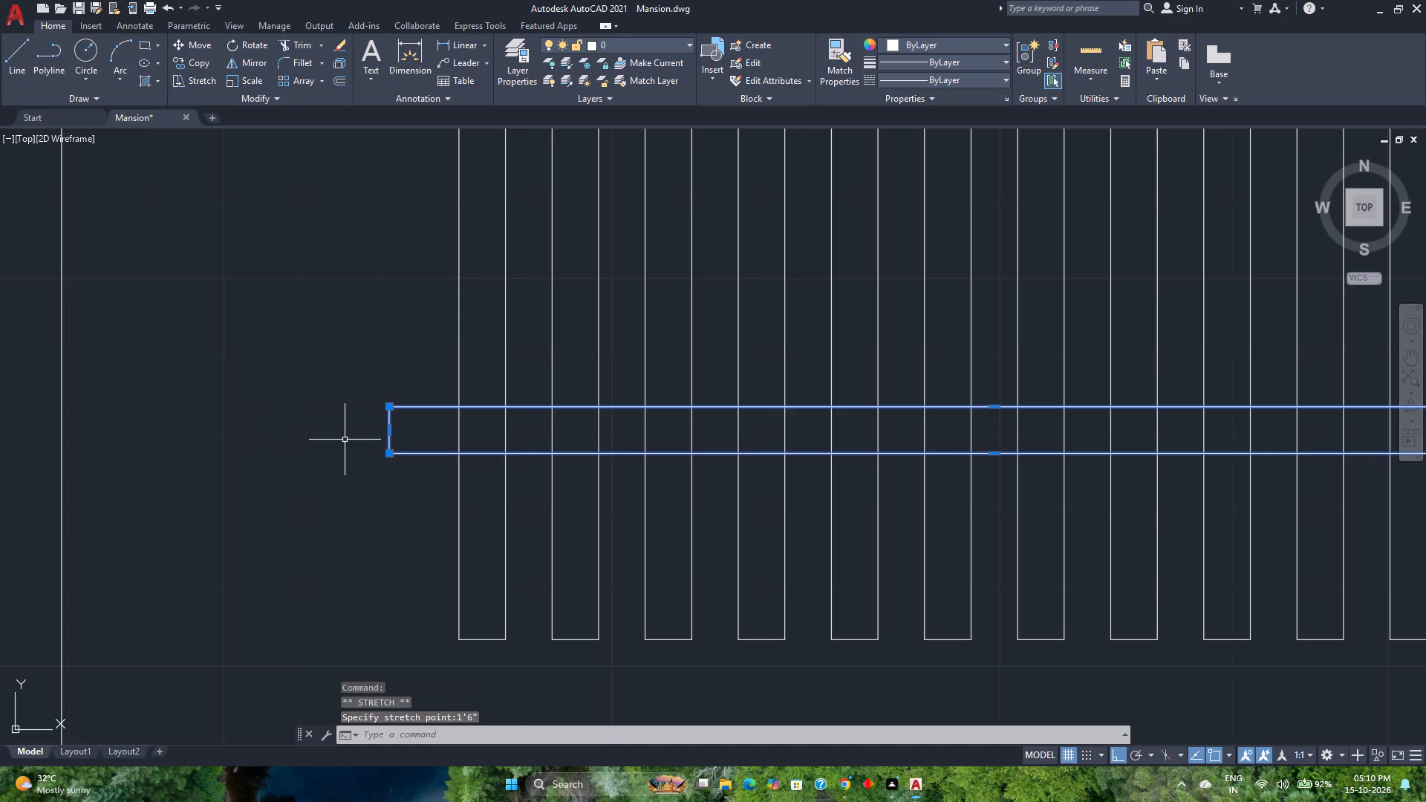
pyautogui.scroll(-4, 345, 440)
pyautogui.moveTo(351, 438); pyautogui.dragTo(382, 505, button='middle')
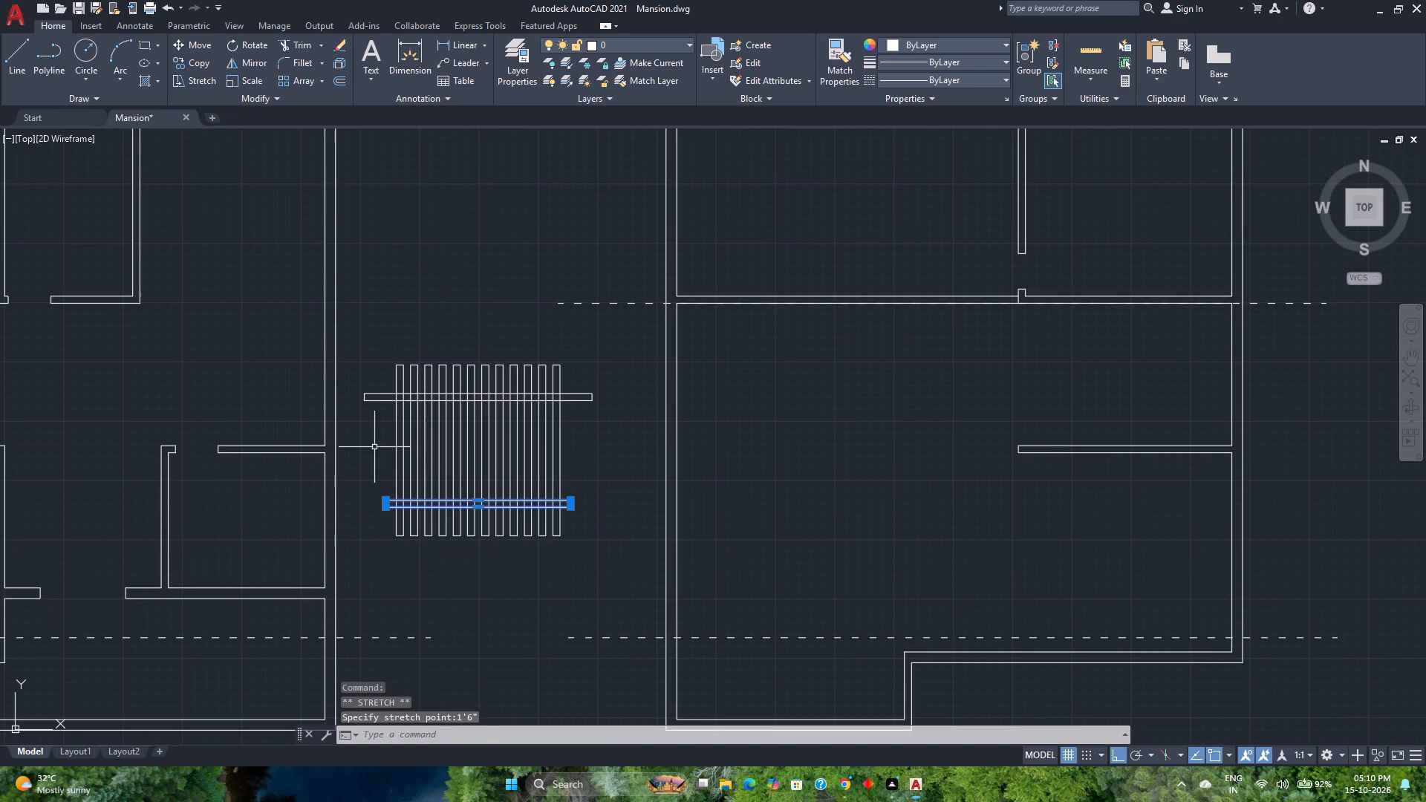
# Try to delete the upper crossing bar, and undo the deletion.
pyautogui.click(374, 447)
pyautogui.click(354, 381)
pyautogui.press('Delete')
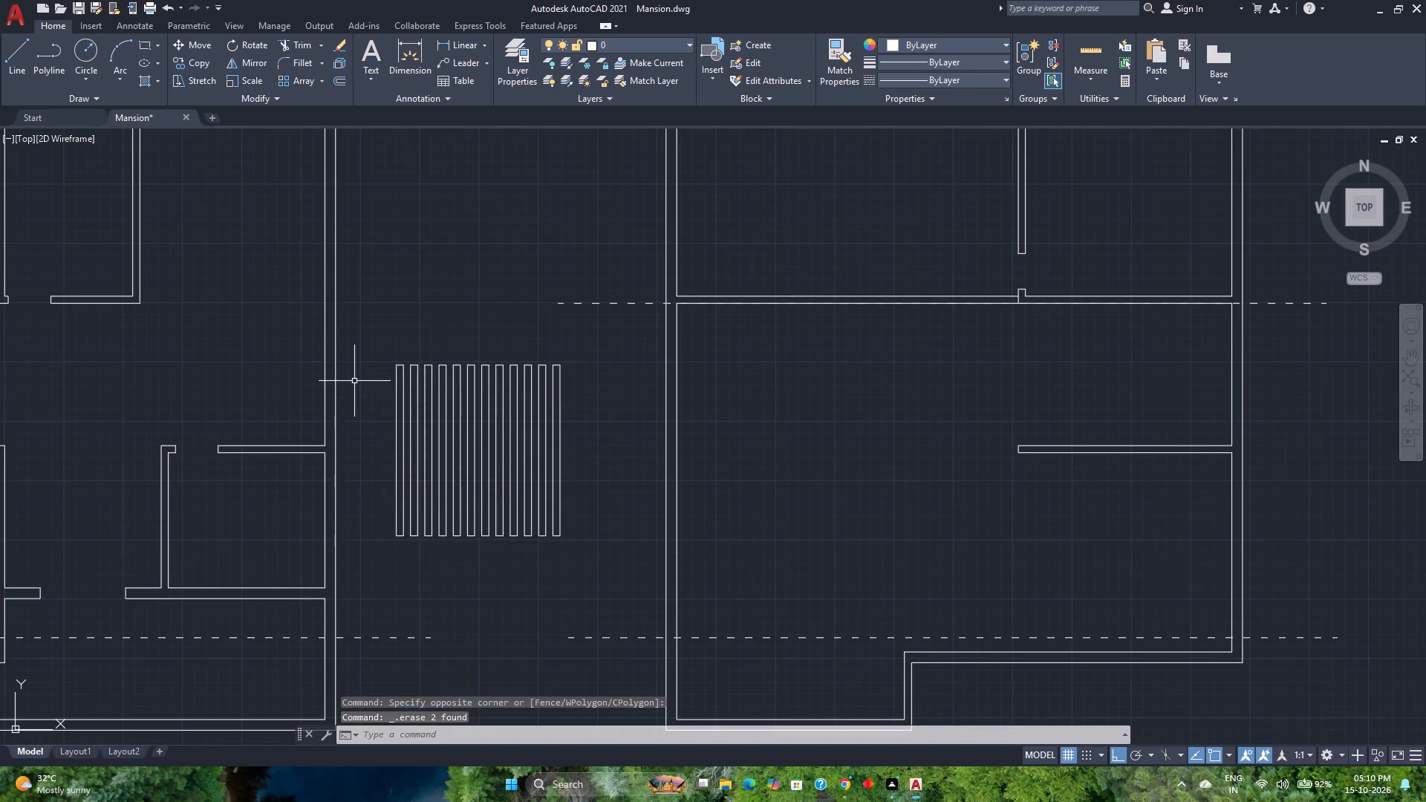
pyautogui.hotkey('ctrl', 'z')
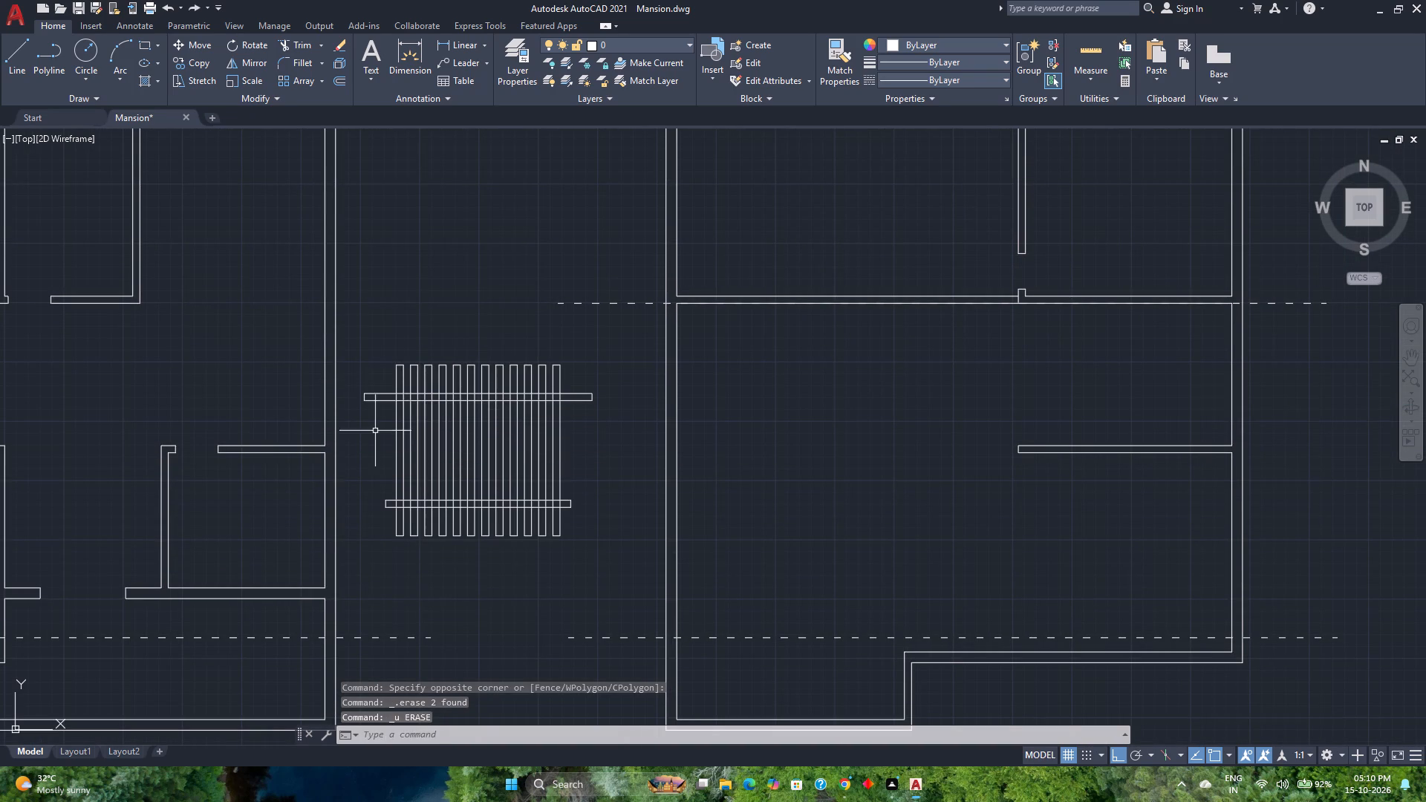
# Delete only the upper, longer crossing bar.
pyautogui.click(375, 434)
pyautogui.click(336, 343)
pyautogui.press('Delete')
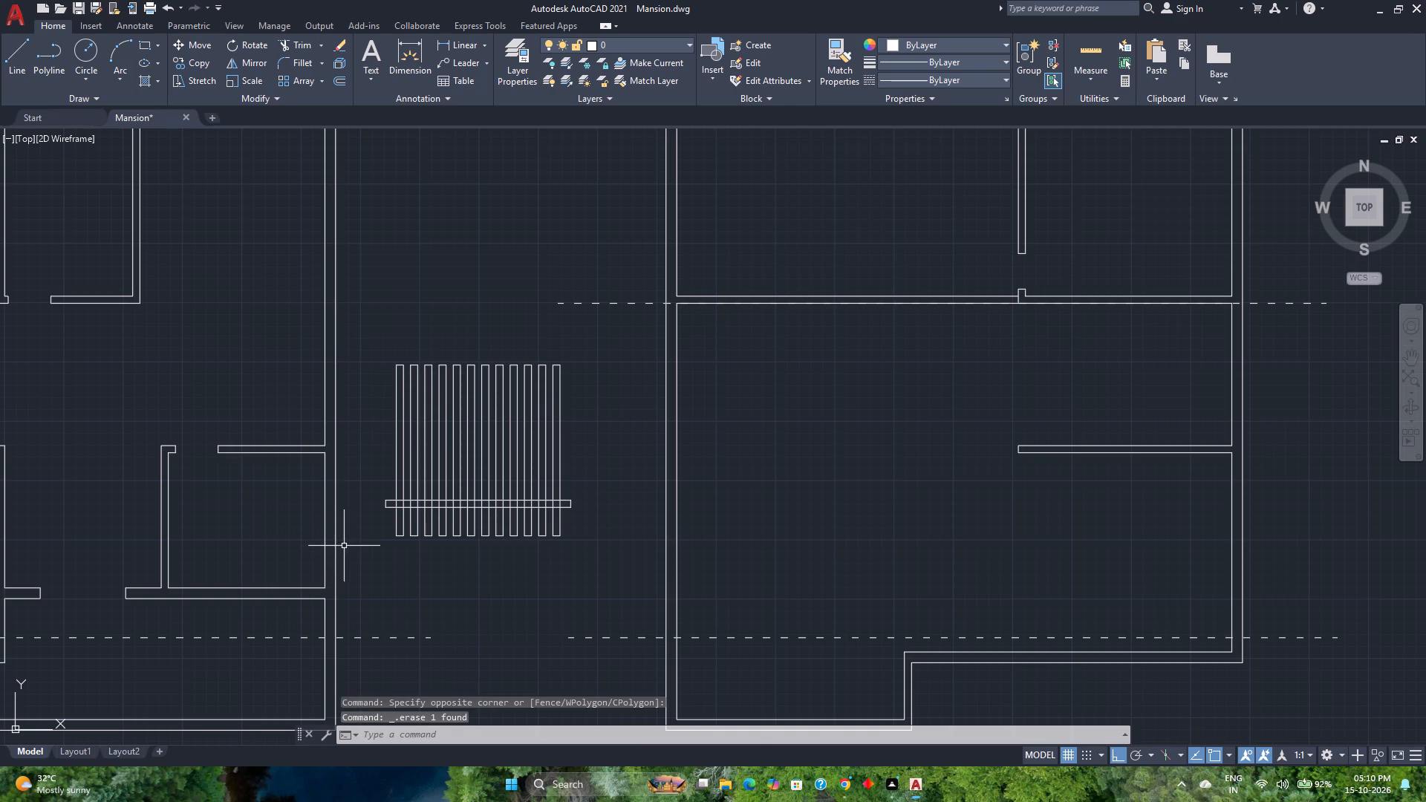
# Mirror the shortened lower crossing bar about the strips' horizontal midline, keeping the original bar.
pyautogui.scroll(2, 344, 546)
pyautogui.click(462, 473)
pyautogui.click(419, 423)
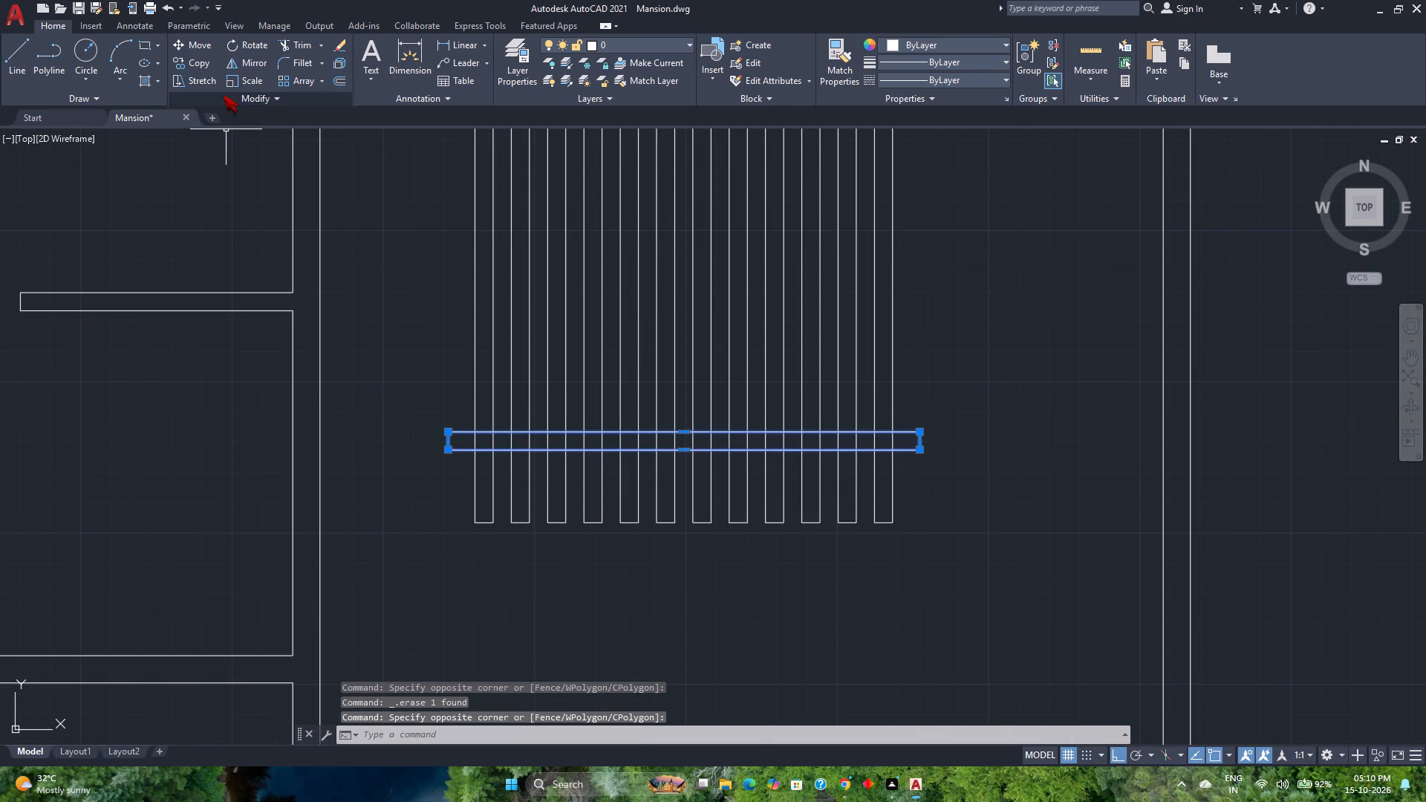
pyautogui.click(257, 65)
pyautogui.scroll(-1, 475, 349)
pyautogui.moveTo(475, 349); pyautogui.dragTo(407, 469, button='middle')
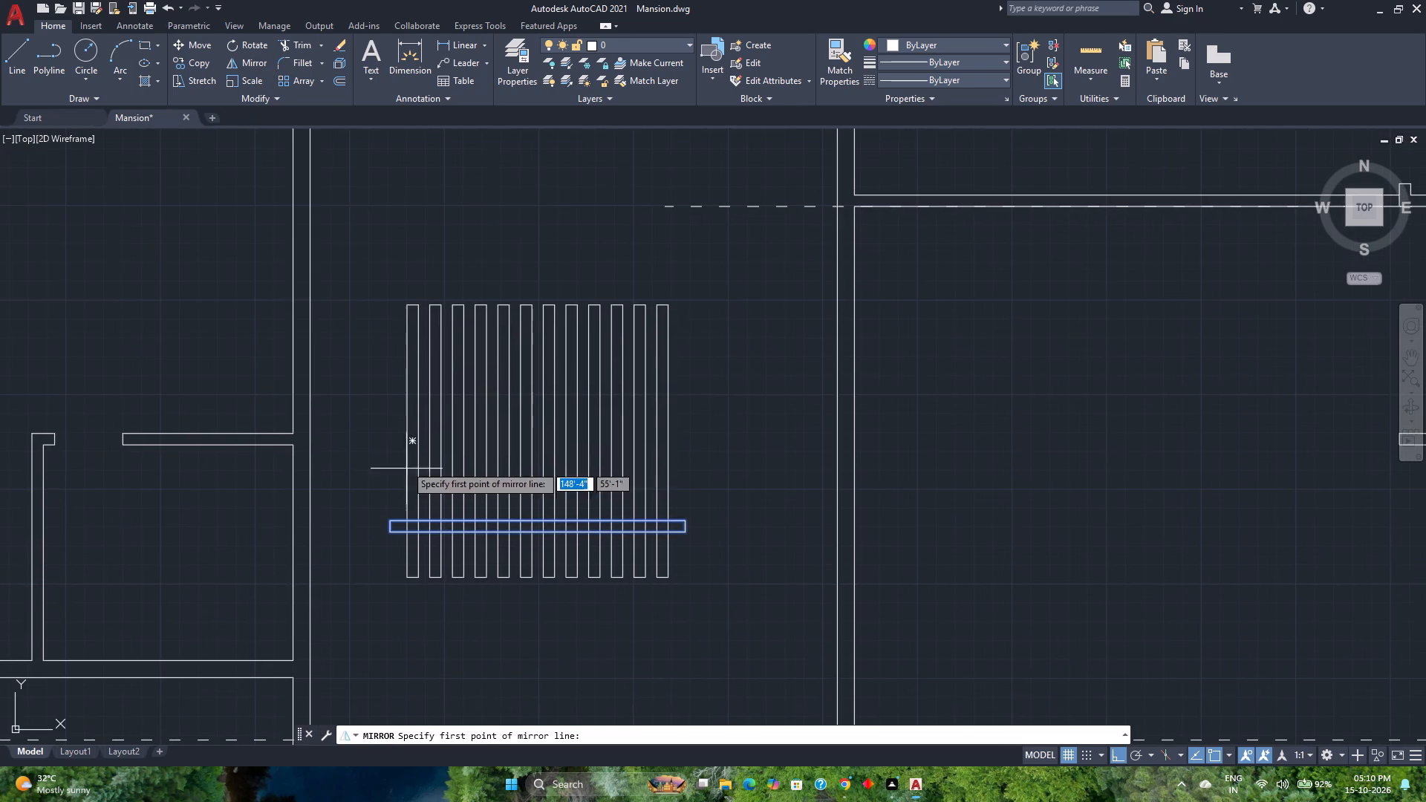
pyautogui.click(416, 440)
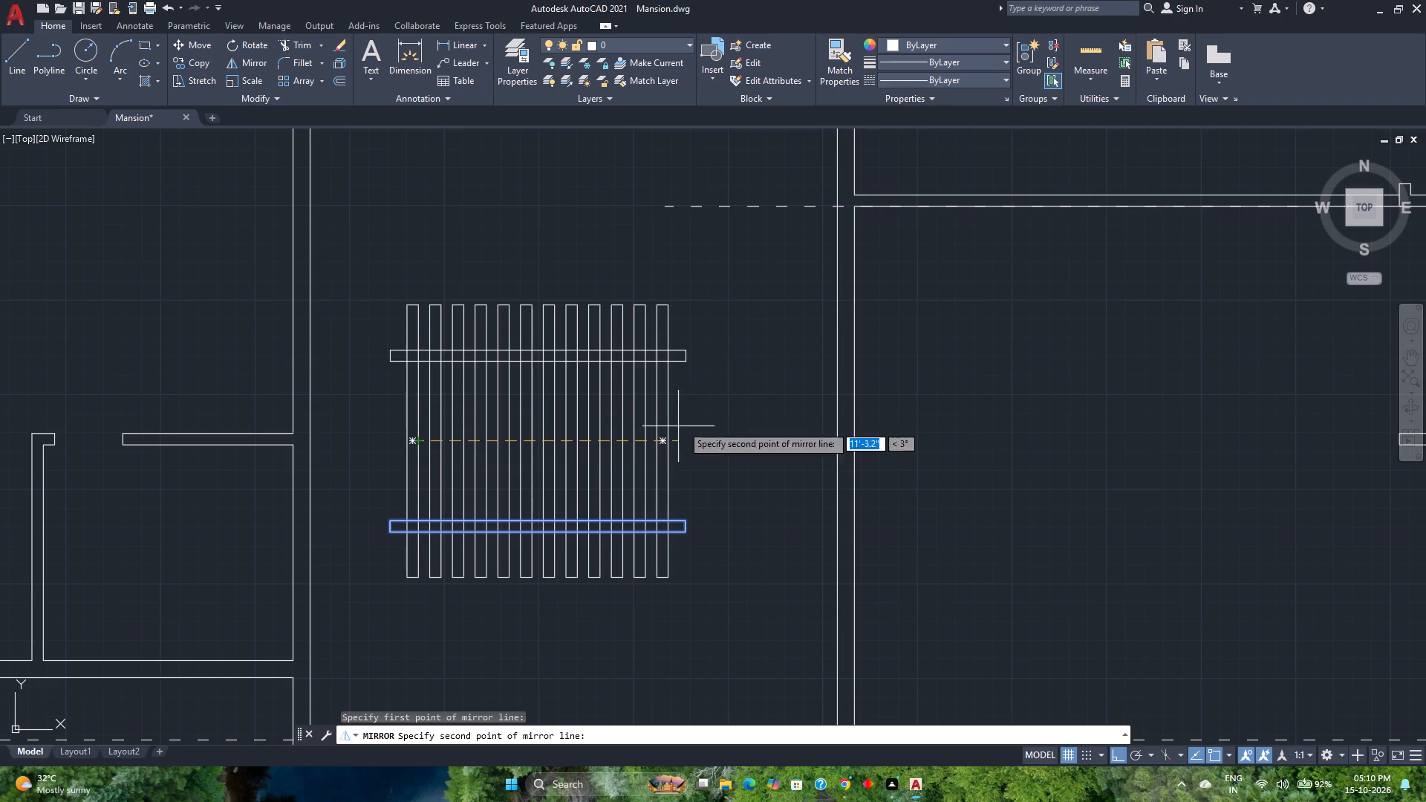
pyautogui.click(772, 441)
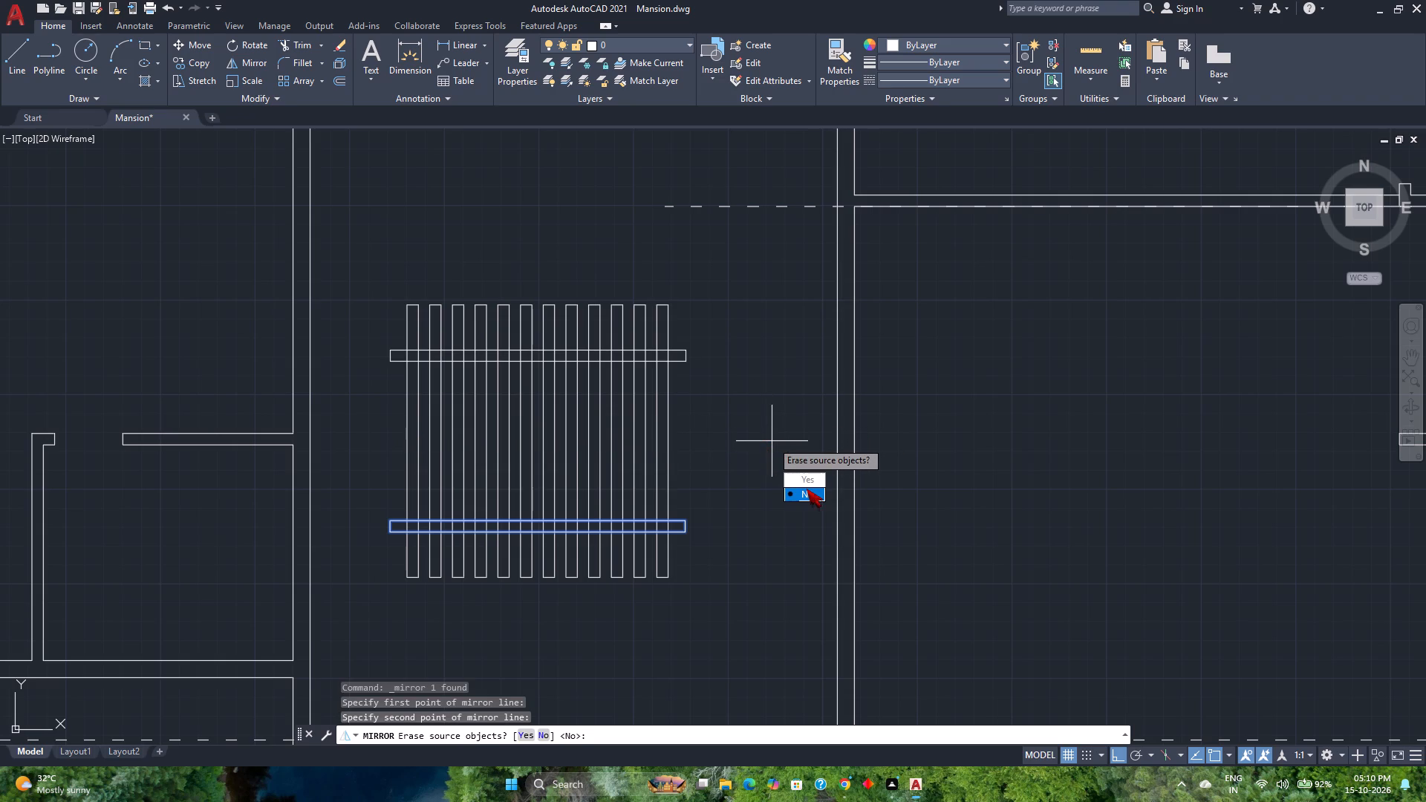
pyautogui.moveTo(807, 494); pyautogui.dragTo(772, 441)
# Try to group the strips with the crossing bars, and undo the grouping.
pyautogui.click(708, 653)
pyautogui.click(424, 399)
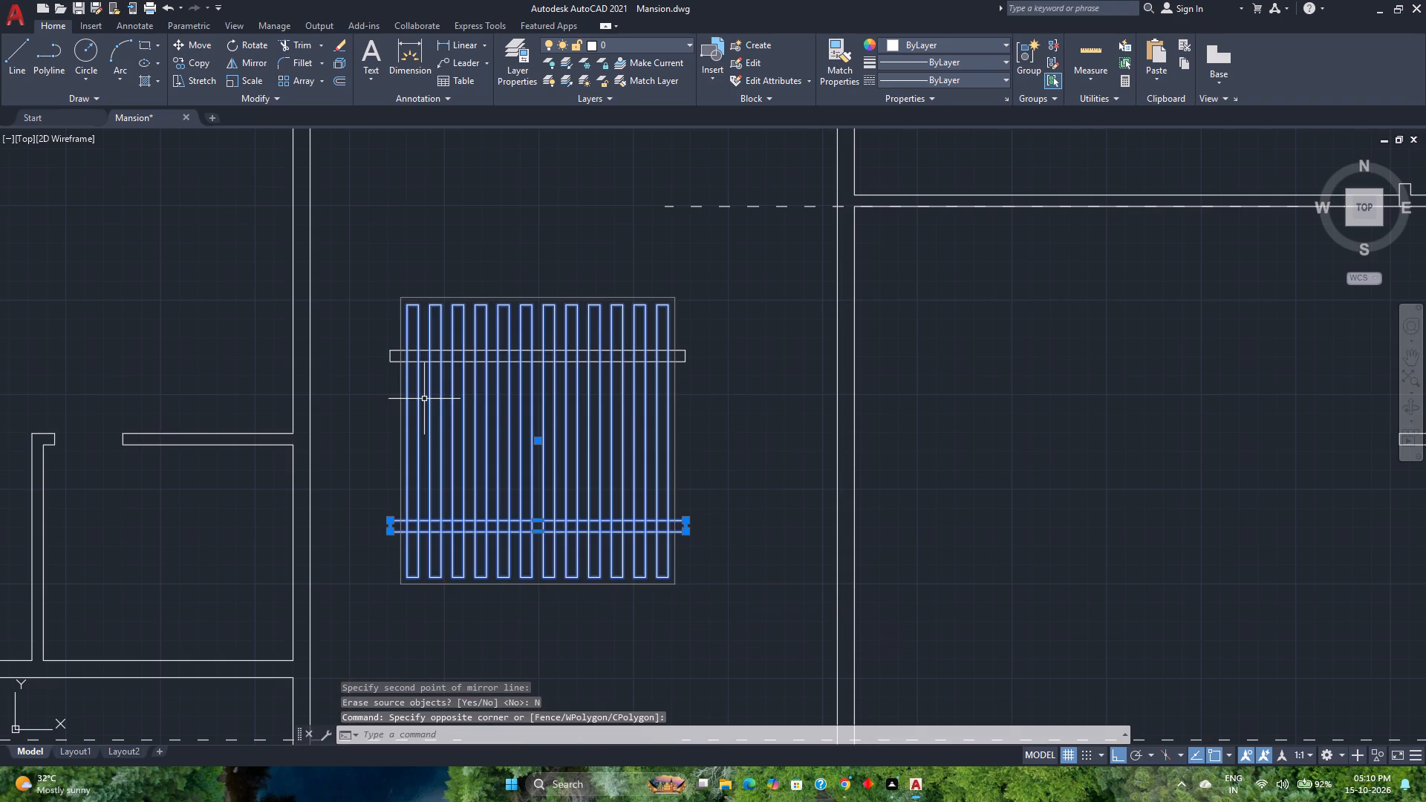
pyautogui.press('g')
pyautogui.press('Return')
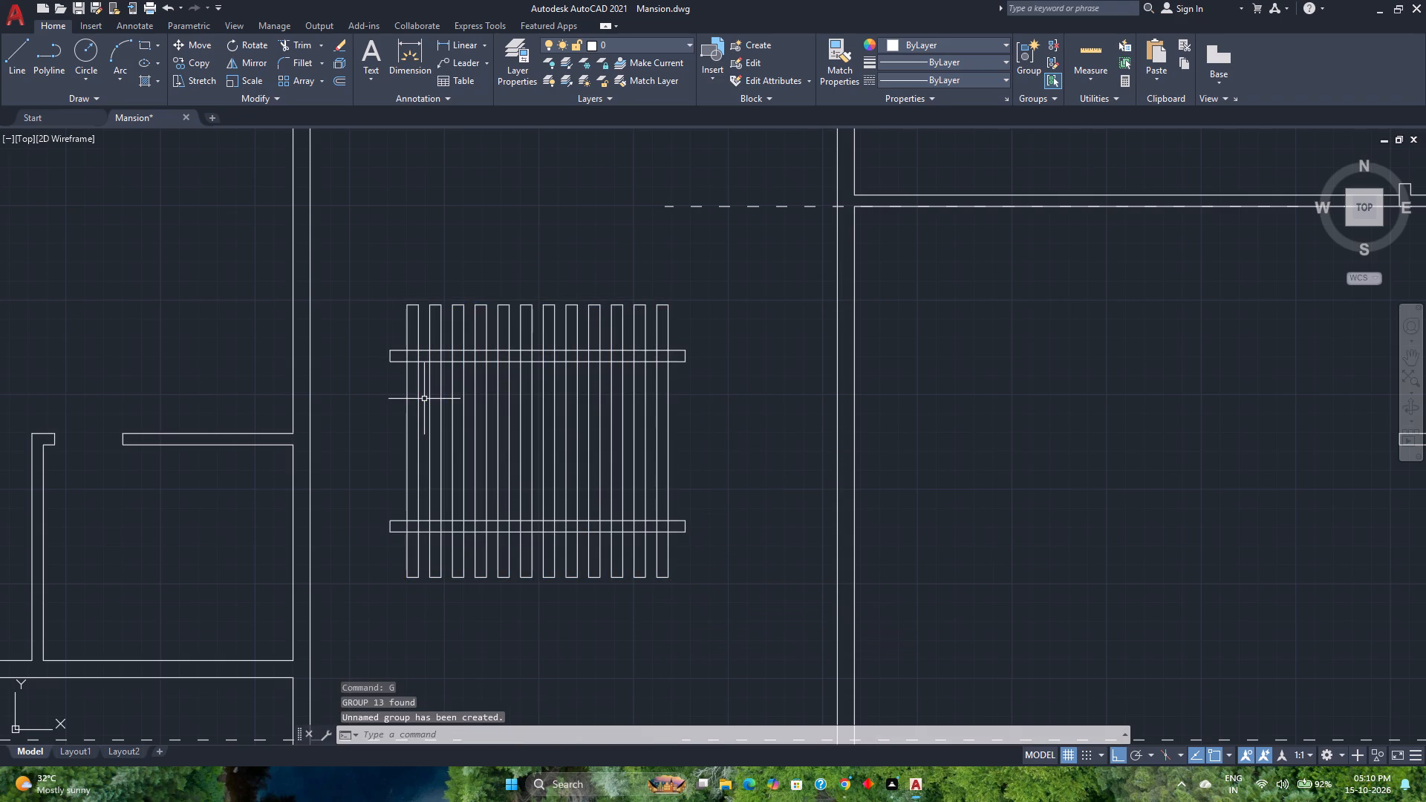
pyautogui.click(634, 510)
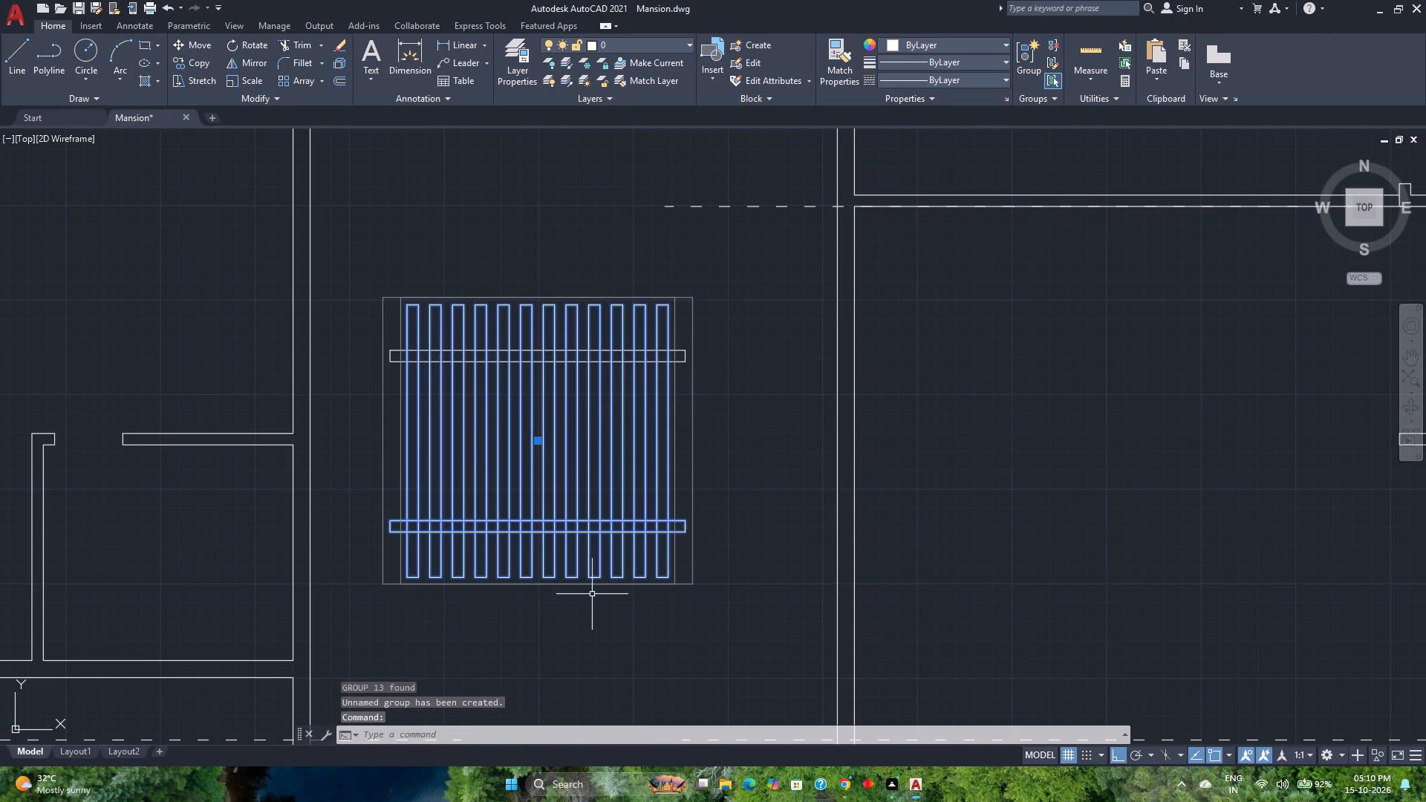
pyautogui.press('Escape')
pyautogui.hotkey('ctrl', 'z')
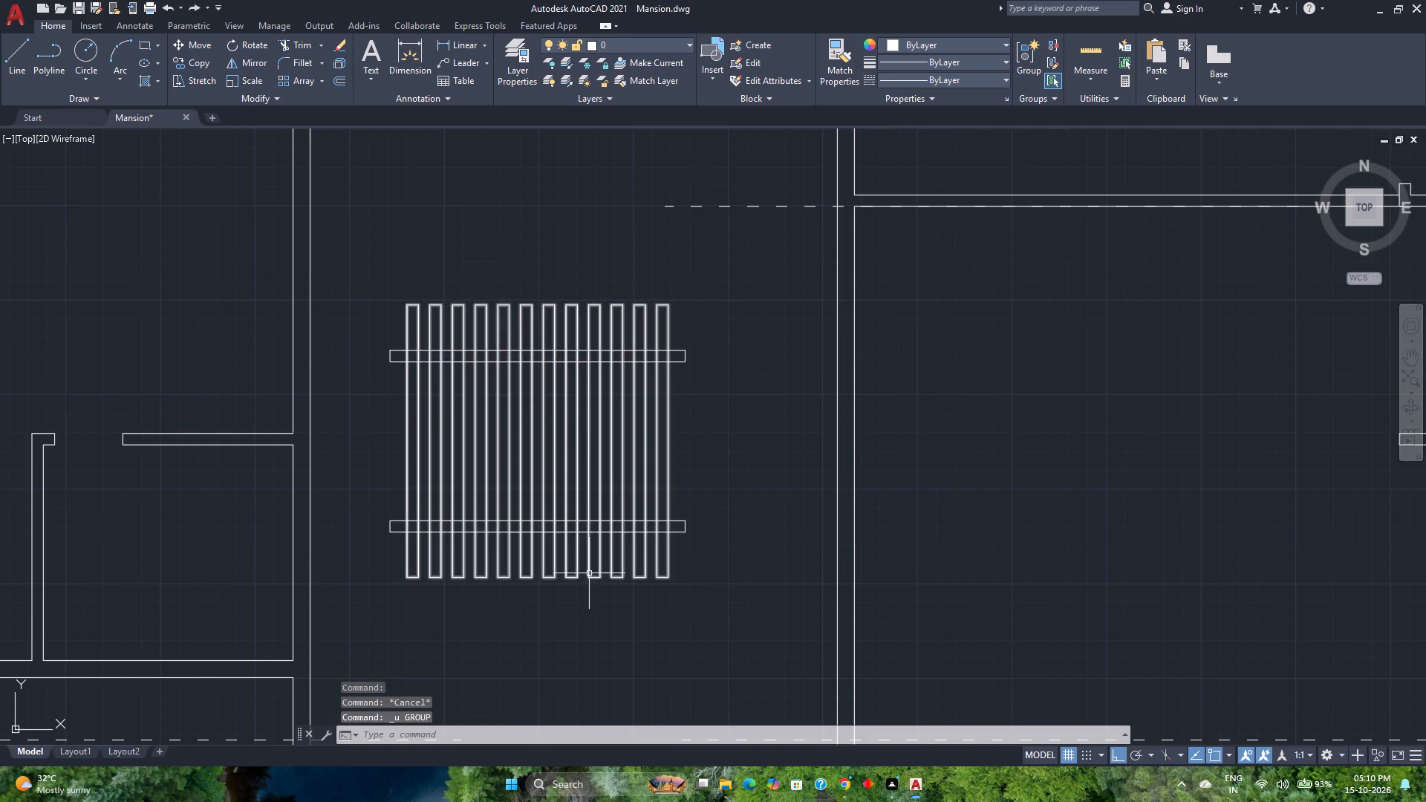
# Ungroup the vertical strips.
pyautogui.click(703, 473)
pyautogui.click(489, 477)
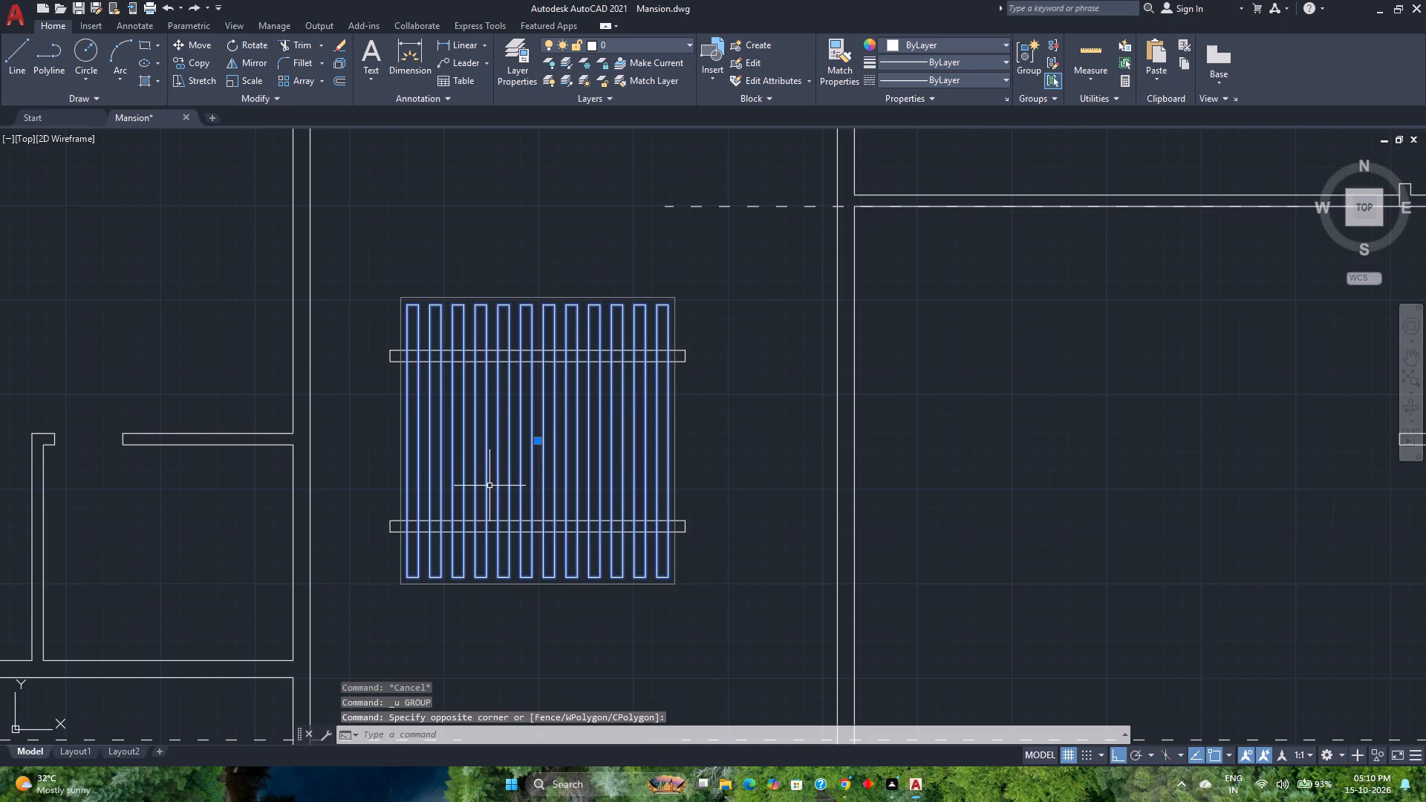
pyautogui.write('un')
pyautogui.press('g')
pyautogui.press('Return')
# Group all the strips together with both crossing bars.
pyautogui.click(734, 650)
pyautogui.click(368, 296)
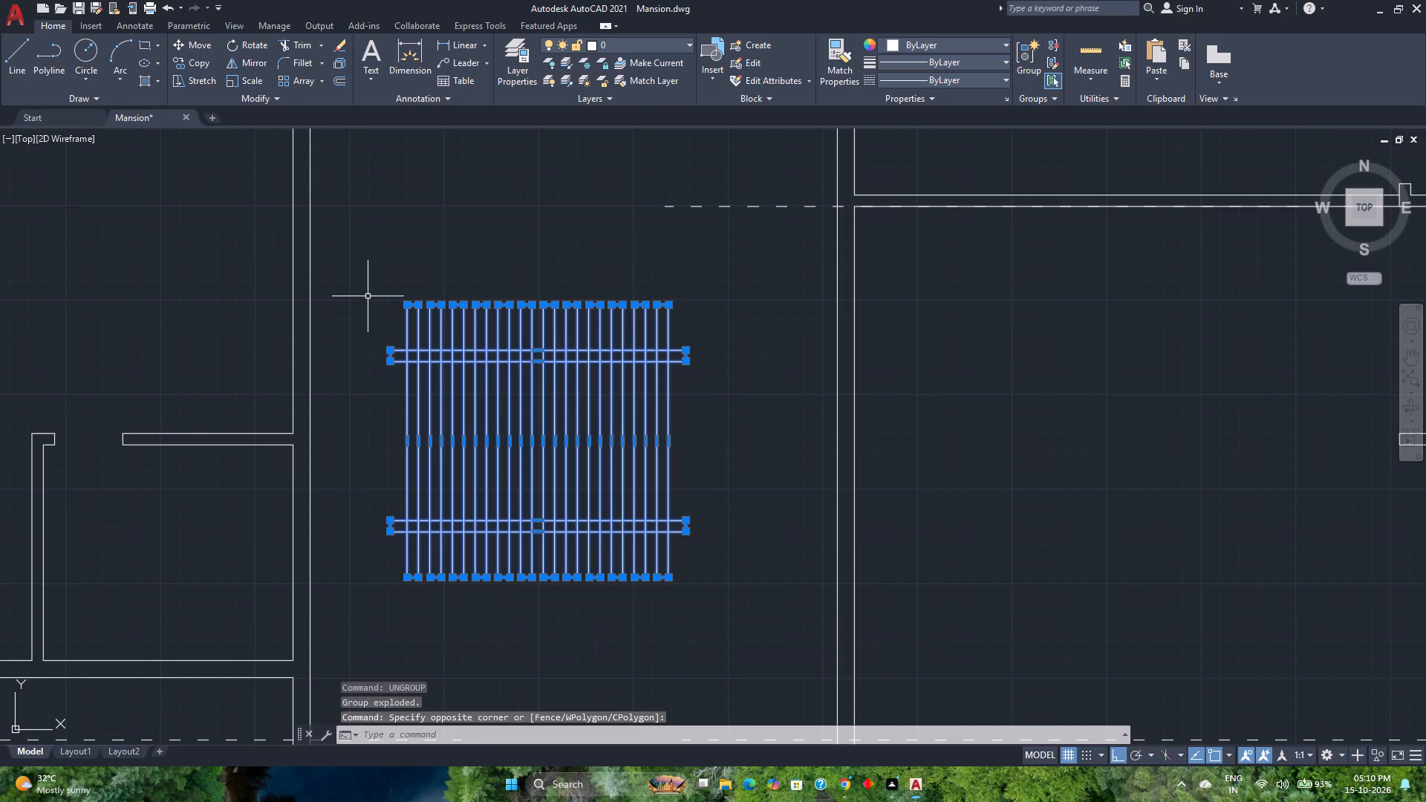
pyautogui.press('g')
pyautogui.press('Return')
pyautogui.scroll(-2, 412, 434)
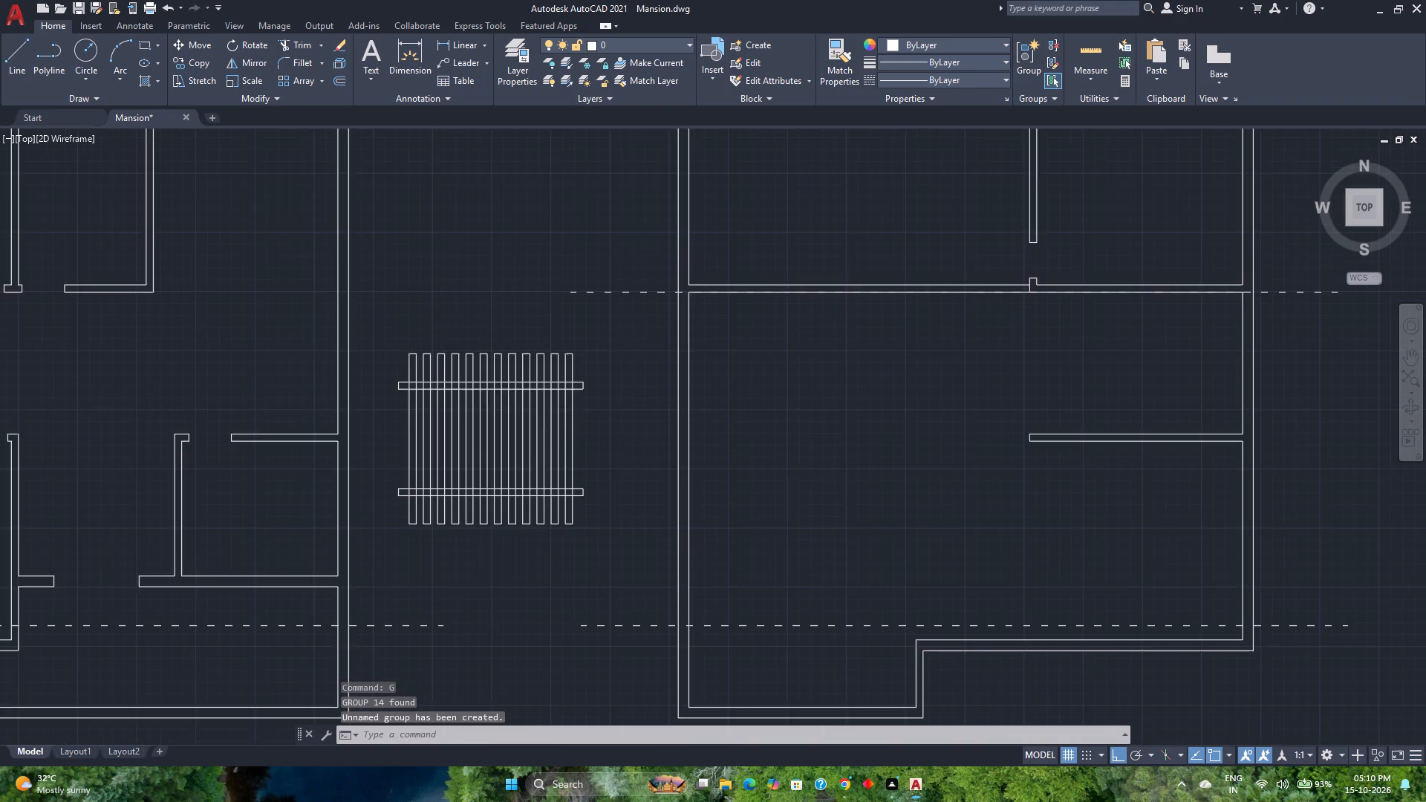
pyautogui.moveTo(454, 503); pyautogui.dragTo(403, 455, button='middle')
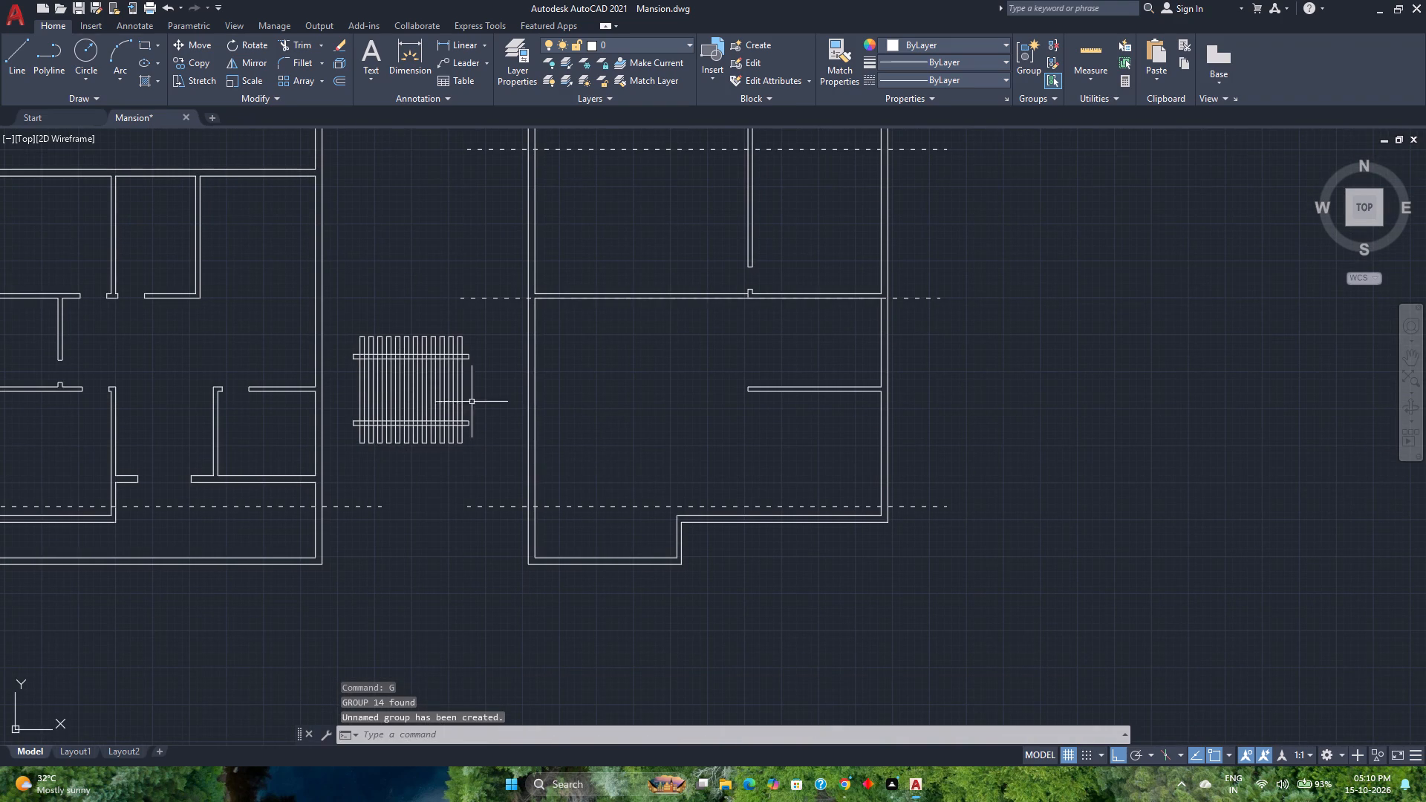
# Move the slatted group by its last strip's lower-right corner to the inner bottom-right corner of the right-hand plan's projecting bay.
pyautogui.click(457, 394)
pyautogui.click(191, 49)
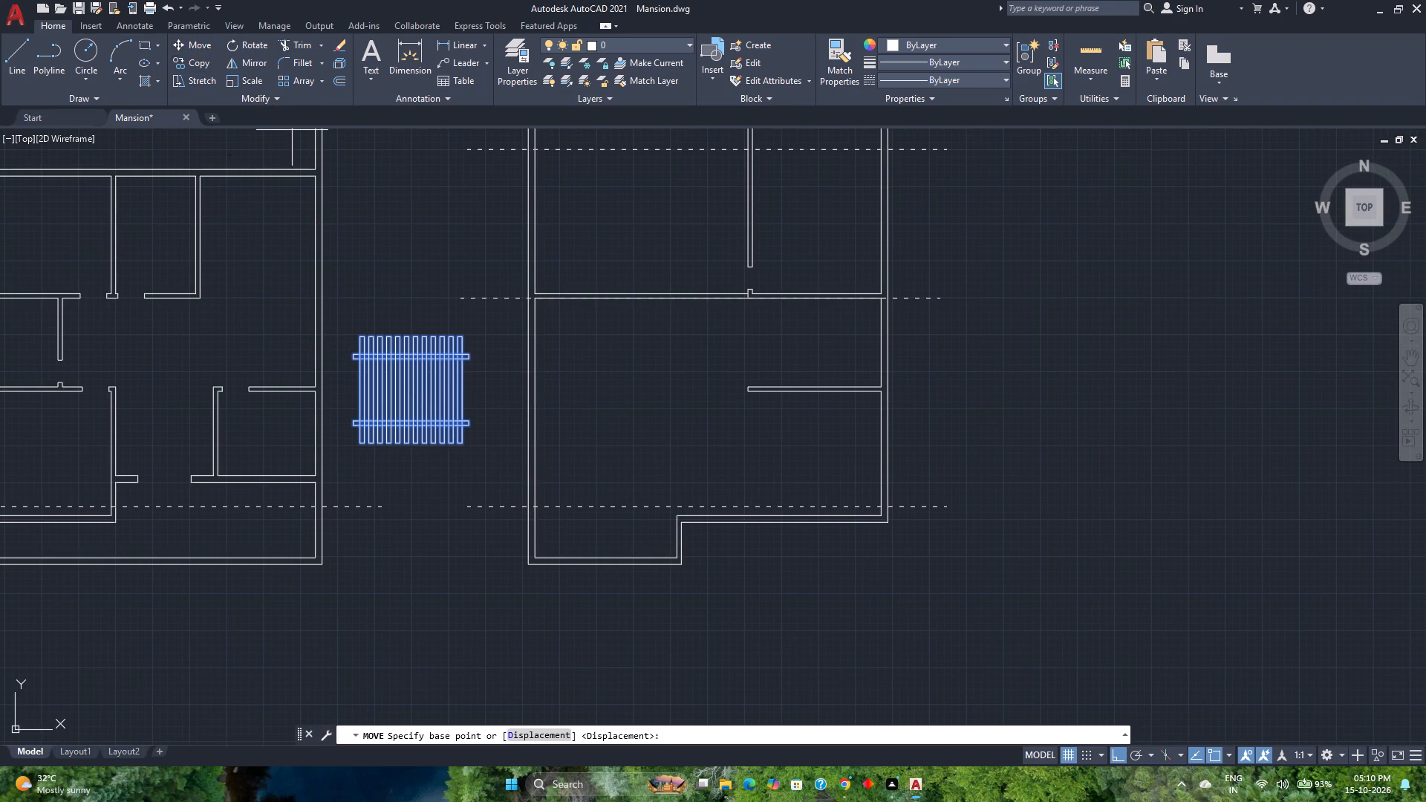
pyautogui.scroll(2, 499, 463)
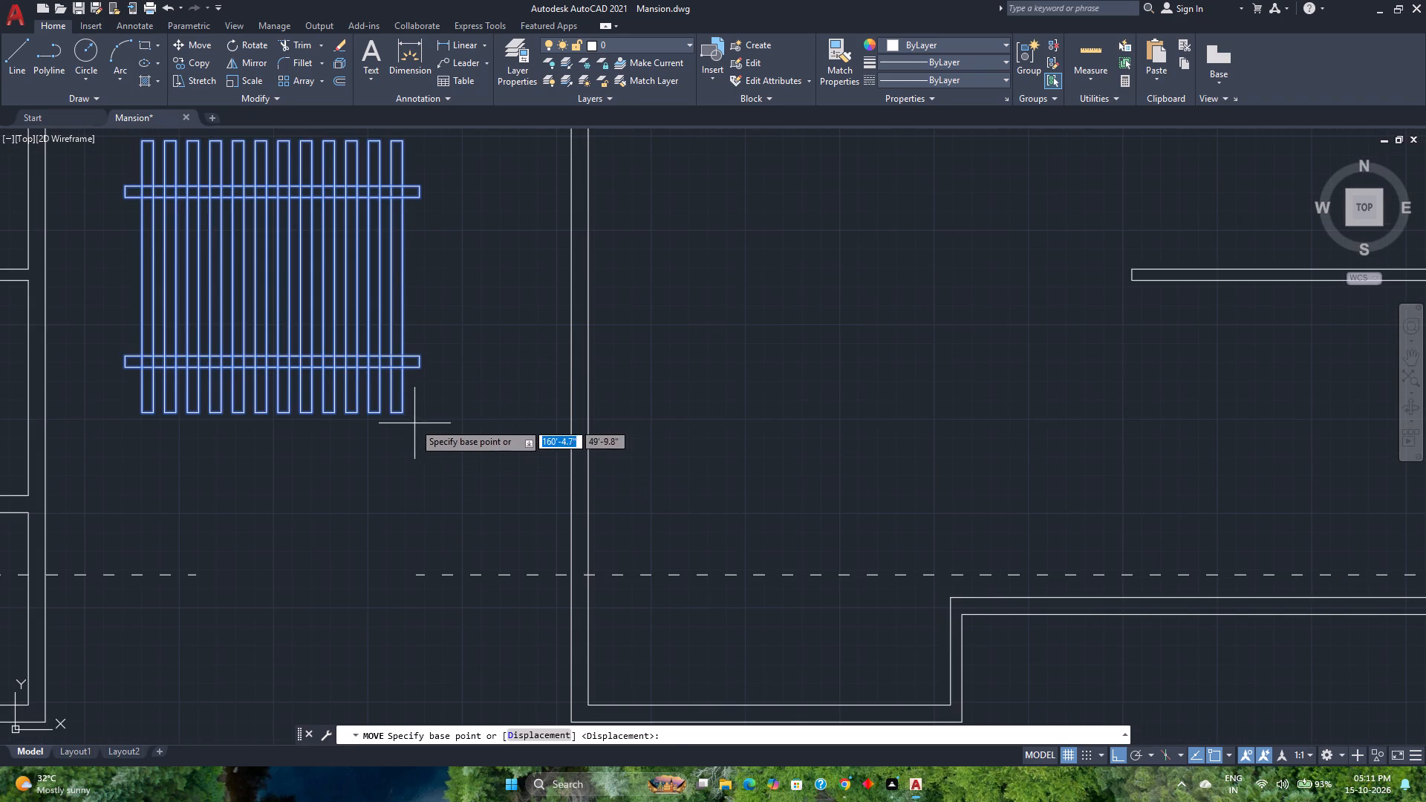
pyautogui.click(405, 414)
pyautogui.scroll(-1, 637, 517)
pyautogui.moveTo(637, 517); pyautogui.dragTo(542, 456, button='middle')
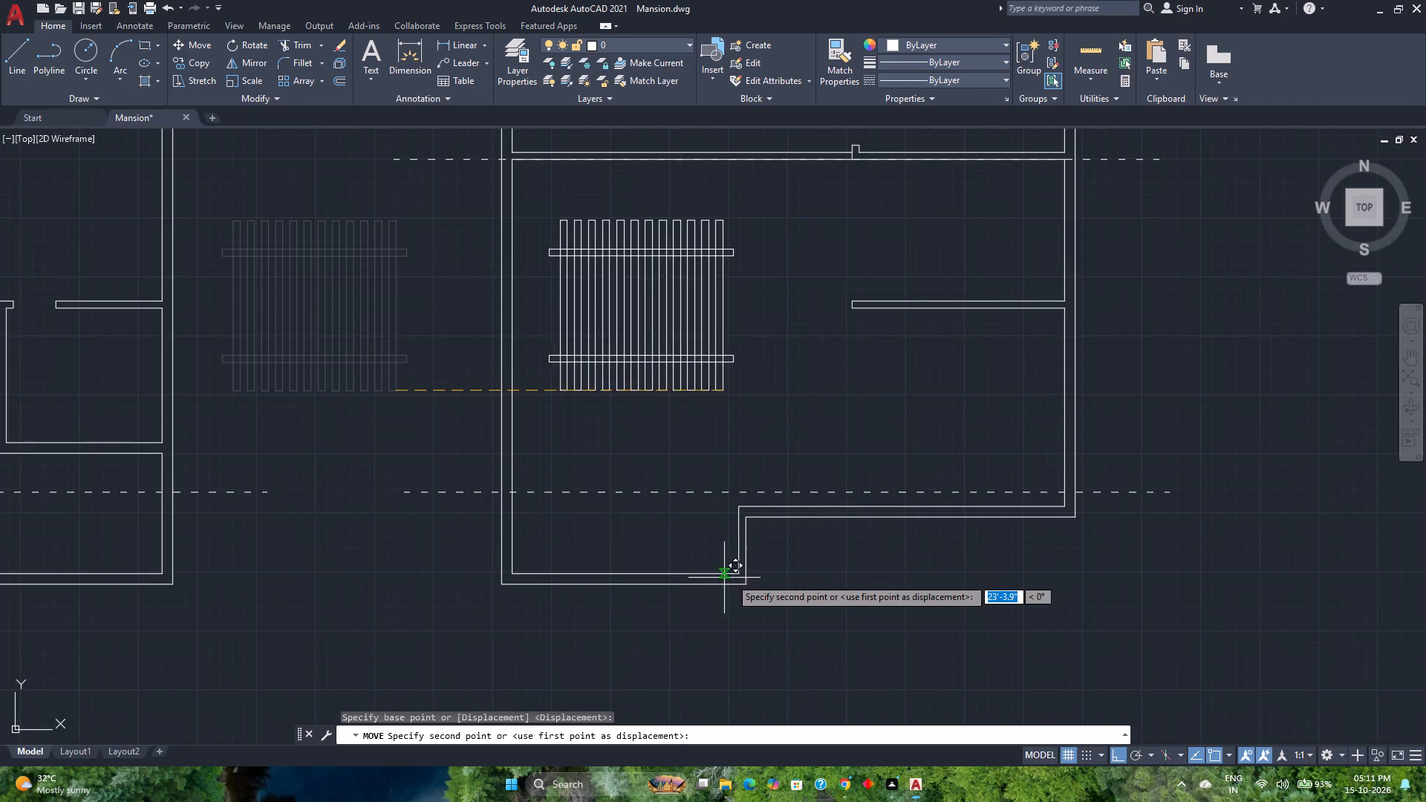
pyautogui.click(735, 576)
# Scale the slatted group by reference from its lower-right strip corner so the strips span the projecting bay's full inner width.
pyautogui.scroll(-1, 676, 532)
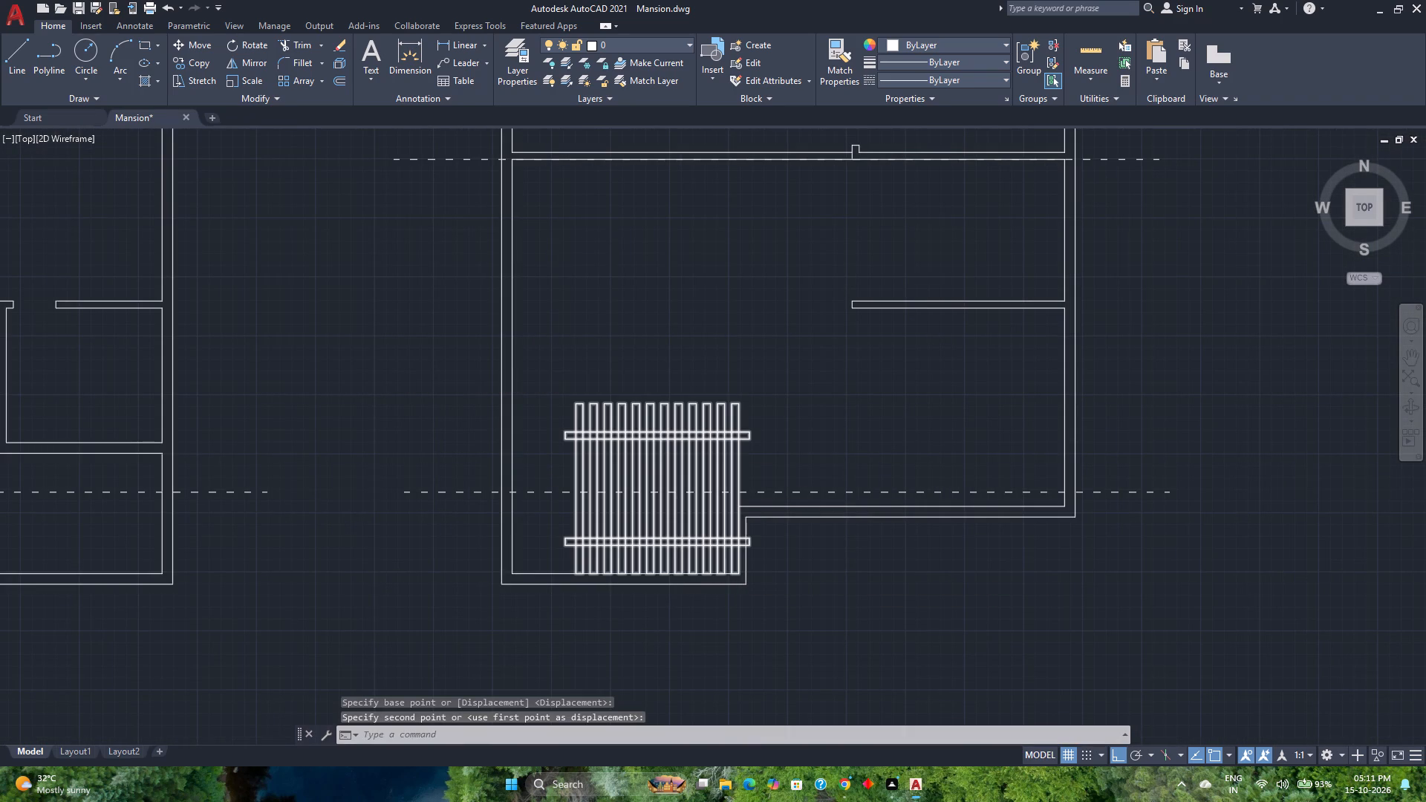
pyautogui.click(657, 475)
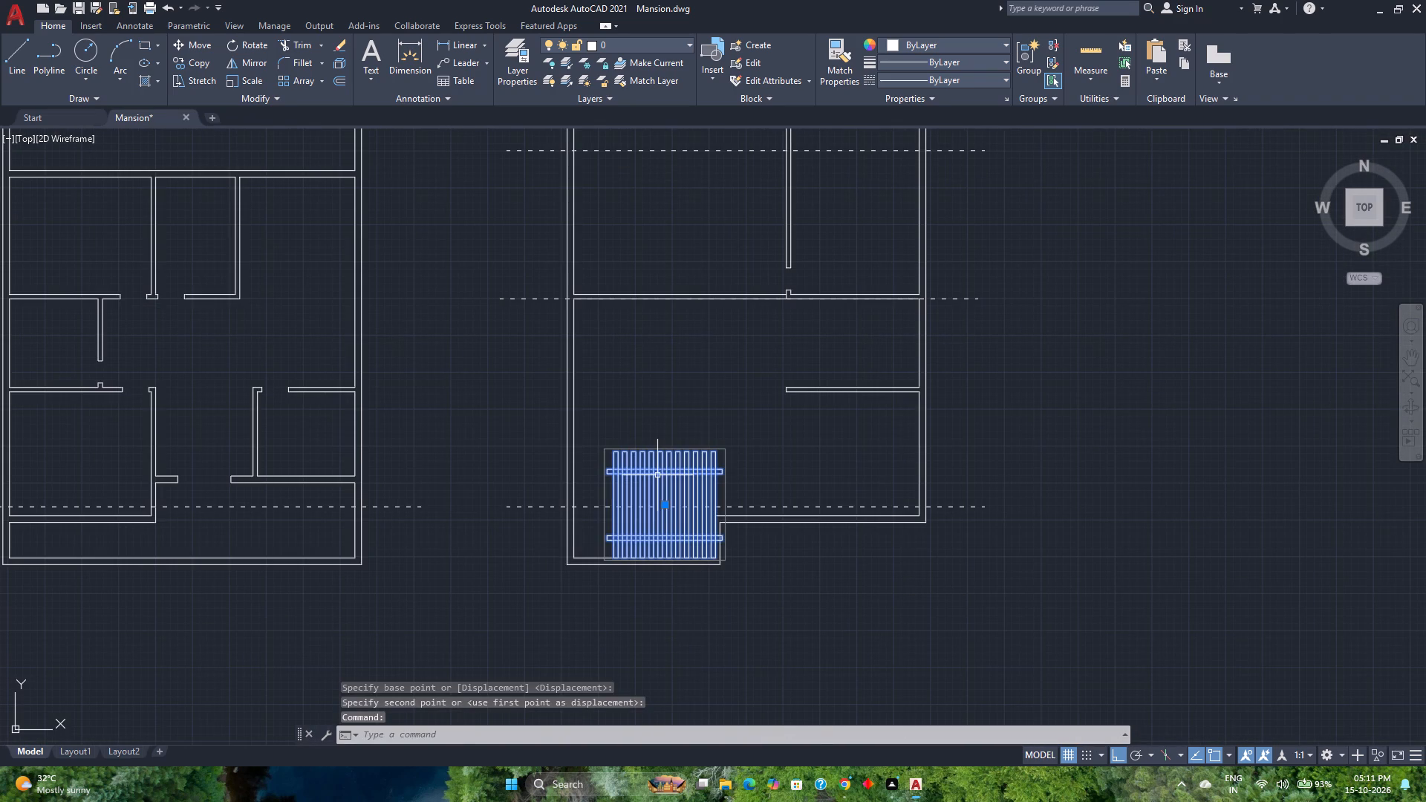
pyautogui.write('sc')
pyautogui.press('Return')
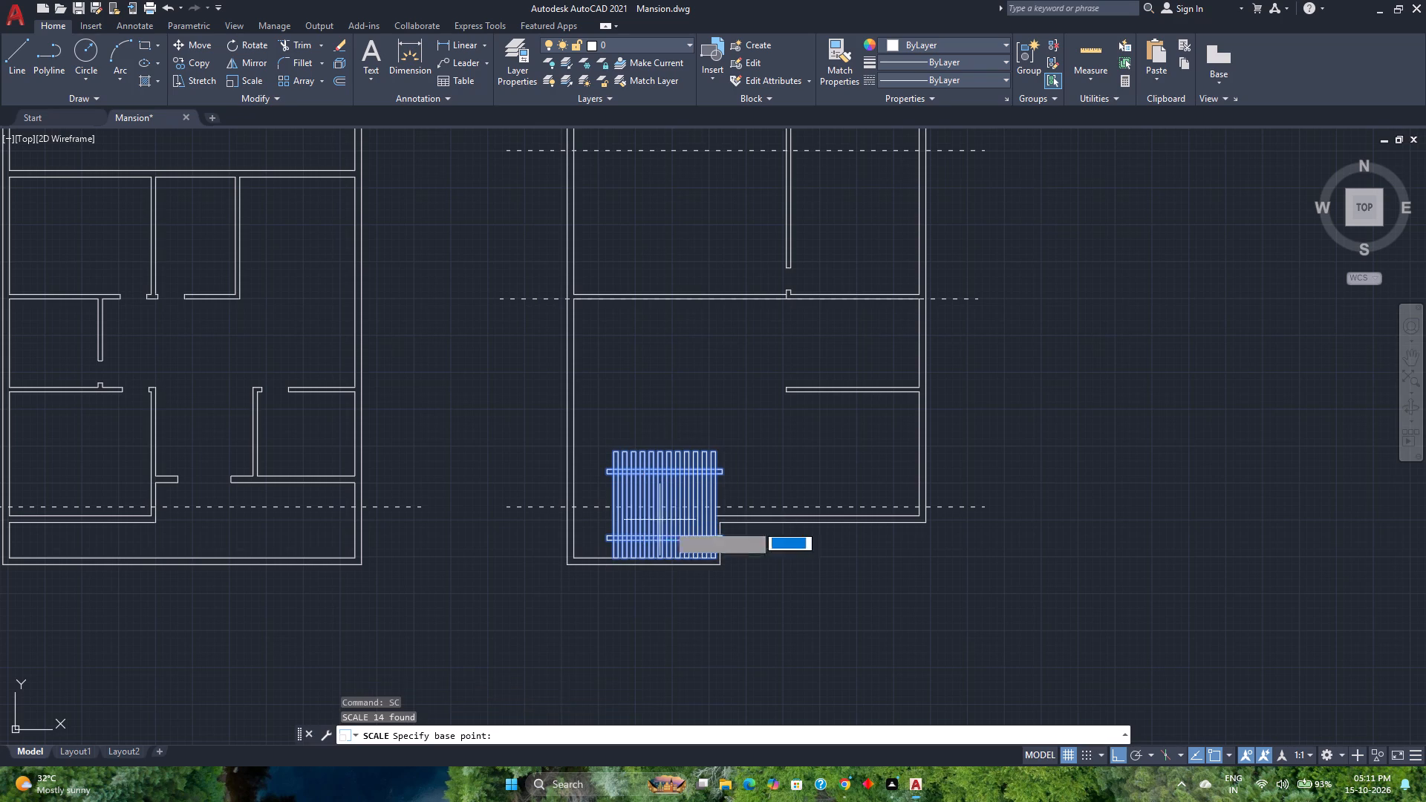
pyautogui.scroll(2, 691, 563)
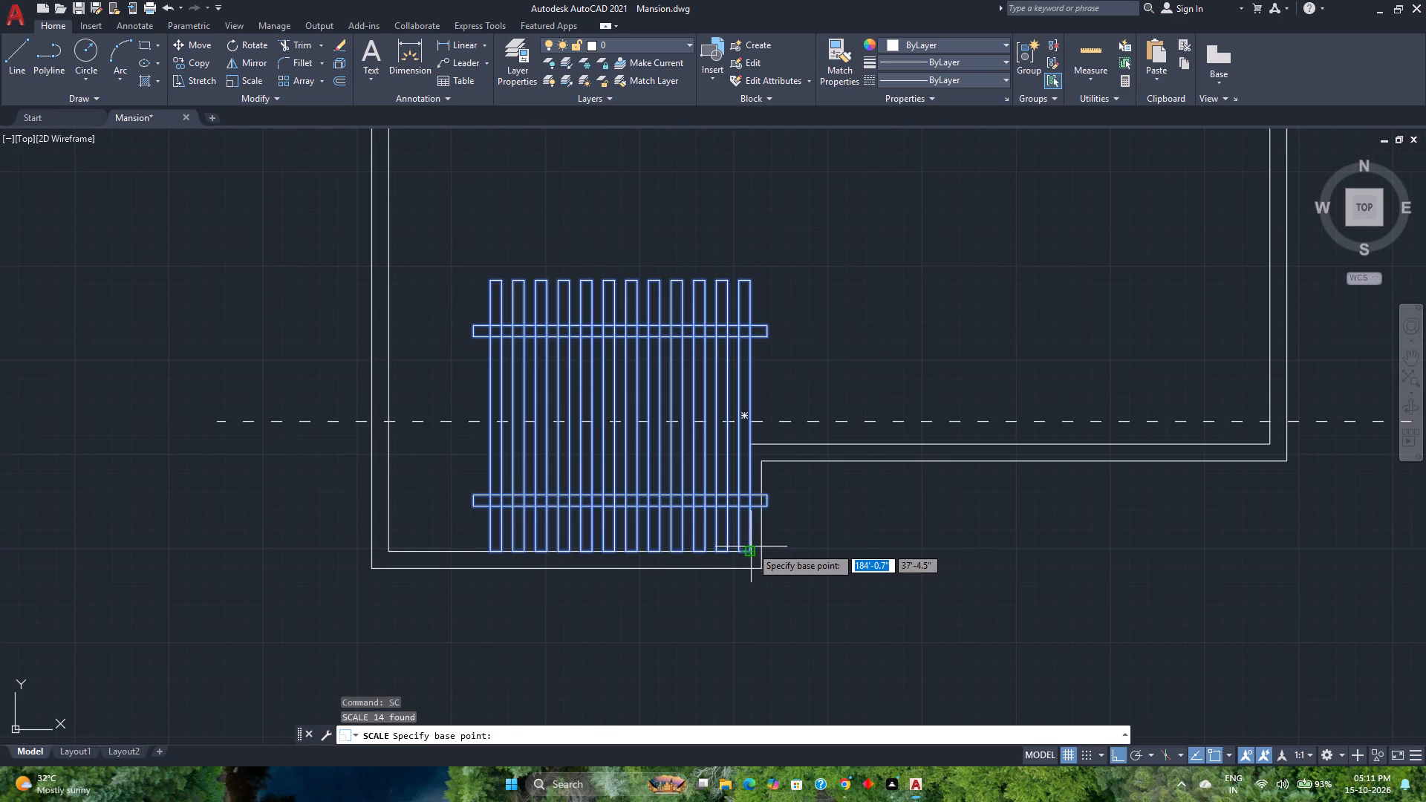
pyautogui.click(751, 548)
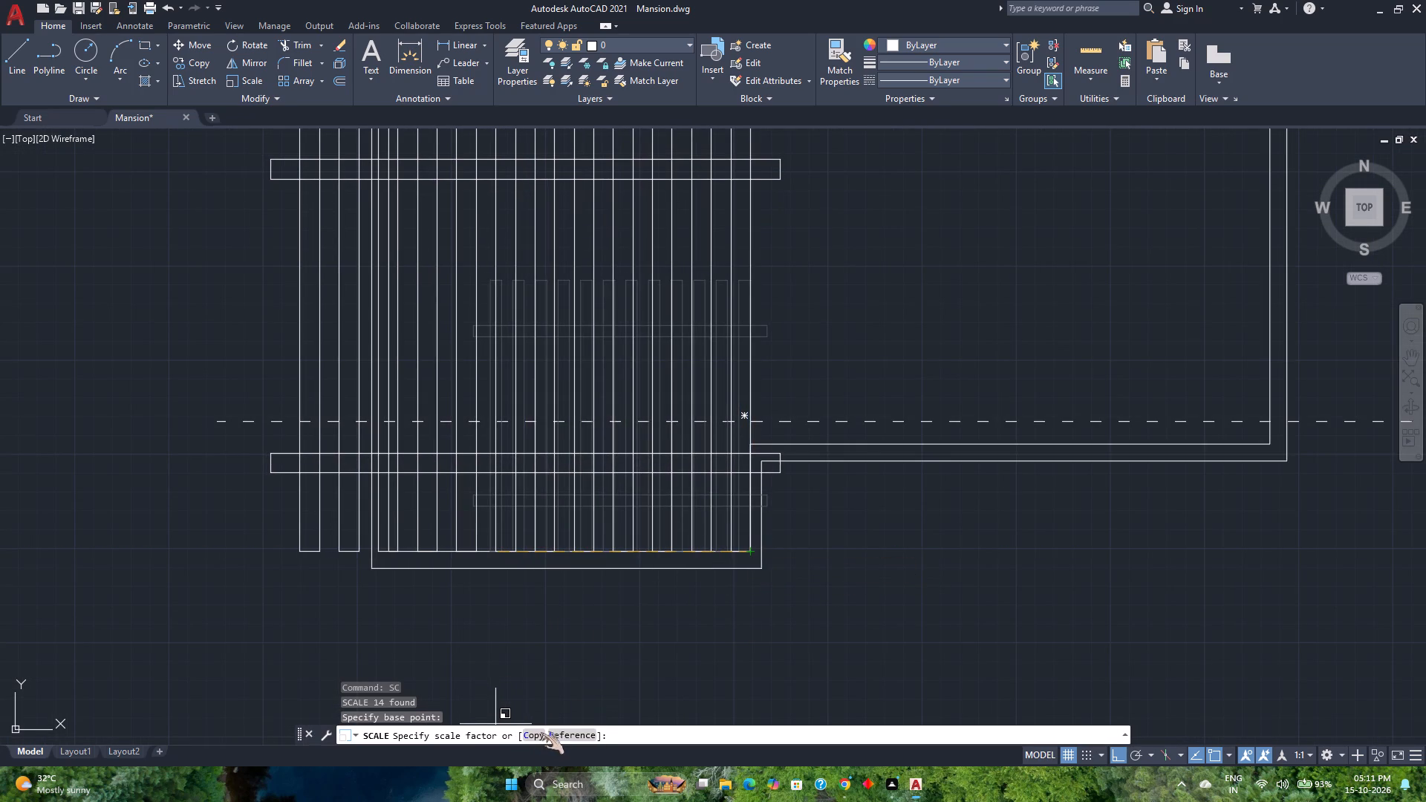
pyautogui.click(567, 732)
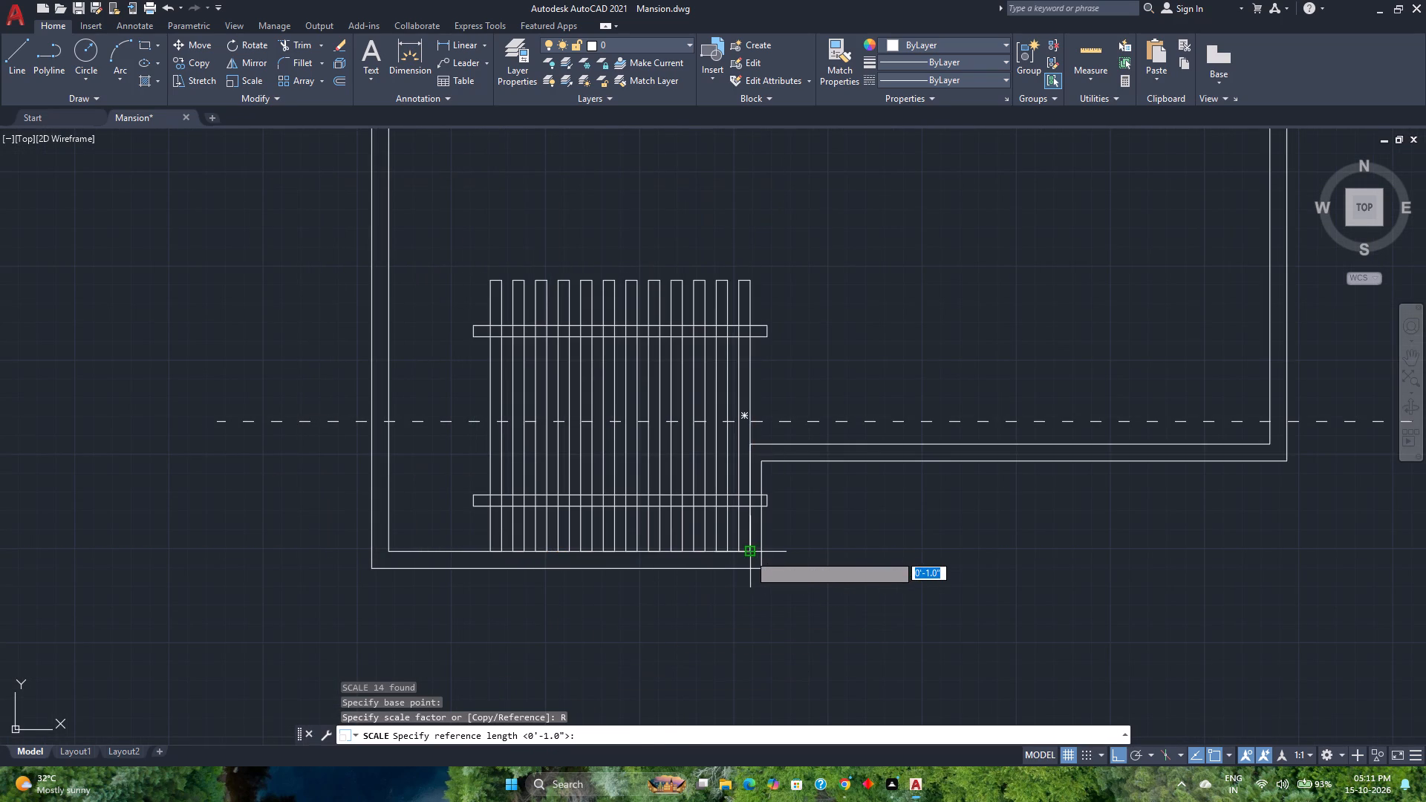
pyautogui.click(749, 554)
pyautogui.scroll(2, 484, 555)
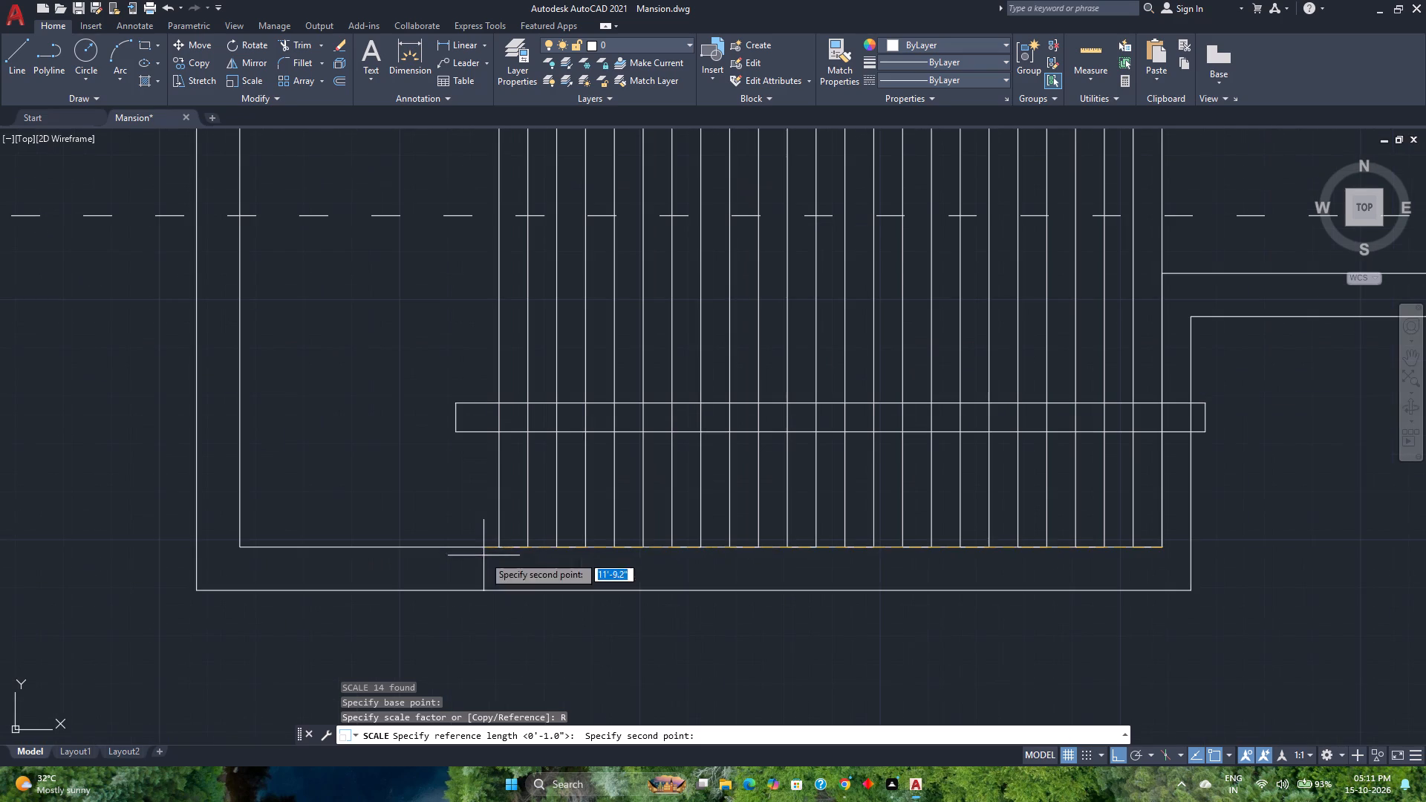
pyautogui.click(498, 546)
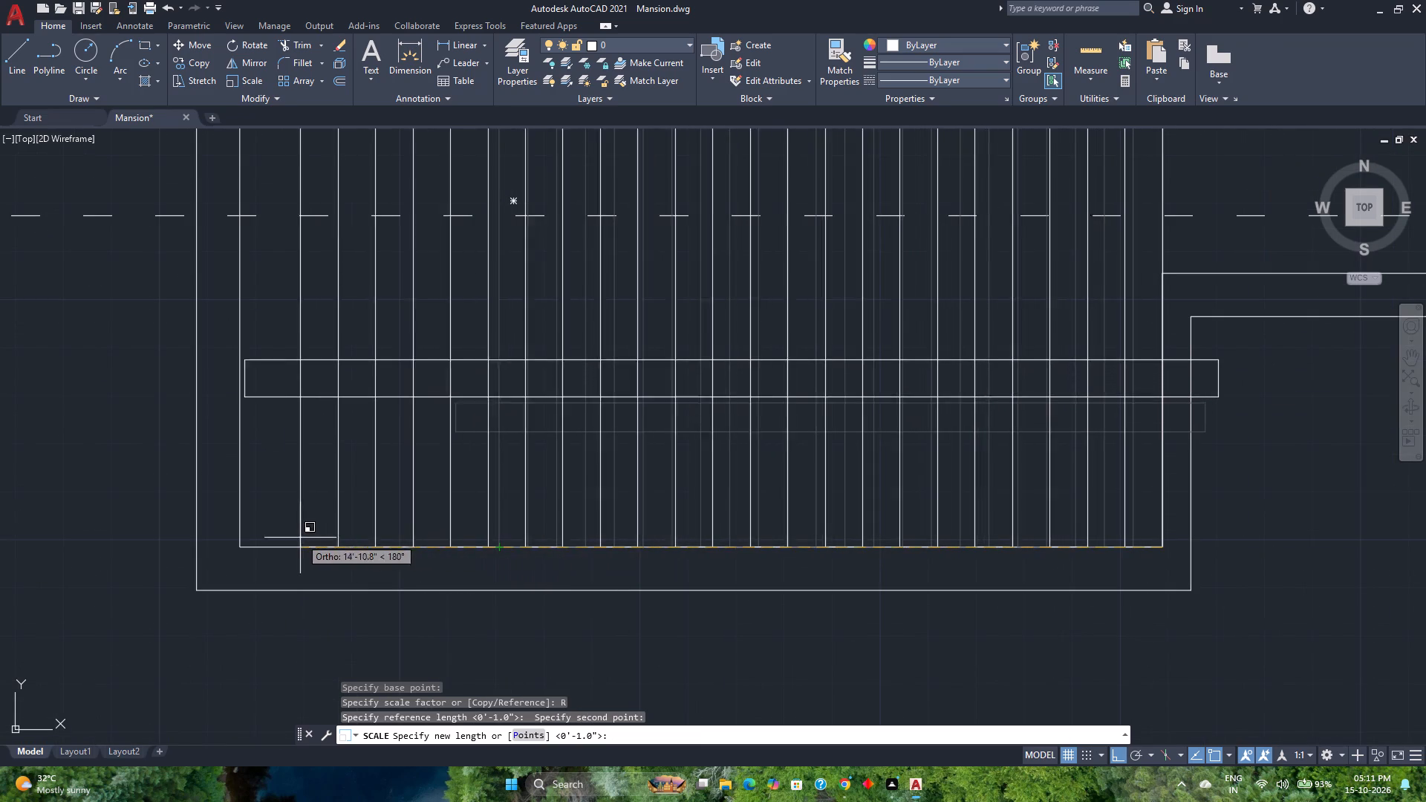
pyautogui.click(238, 544)
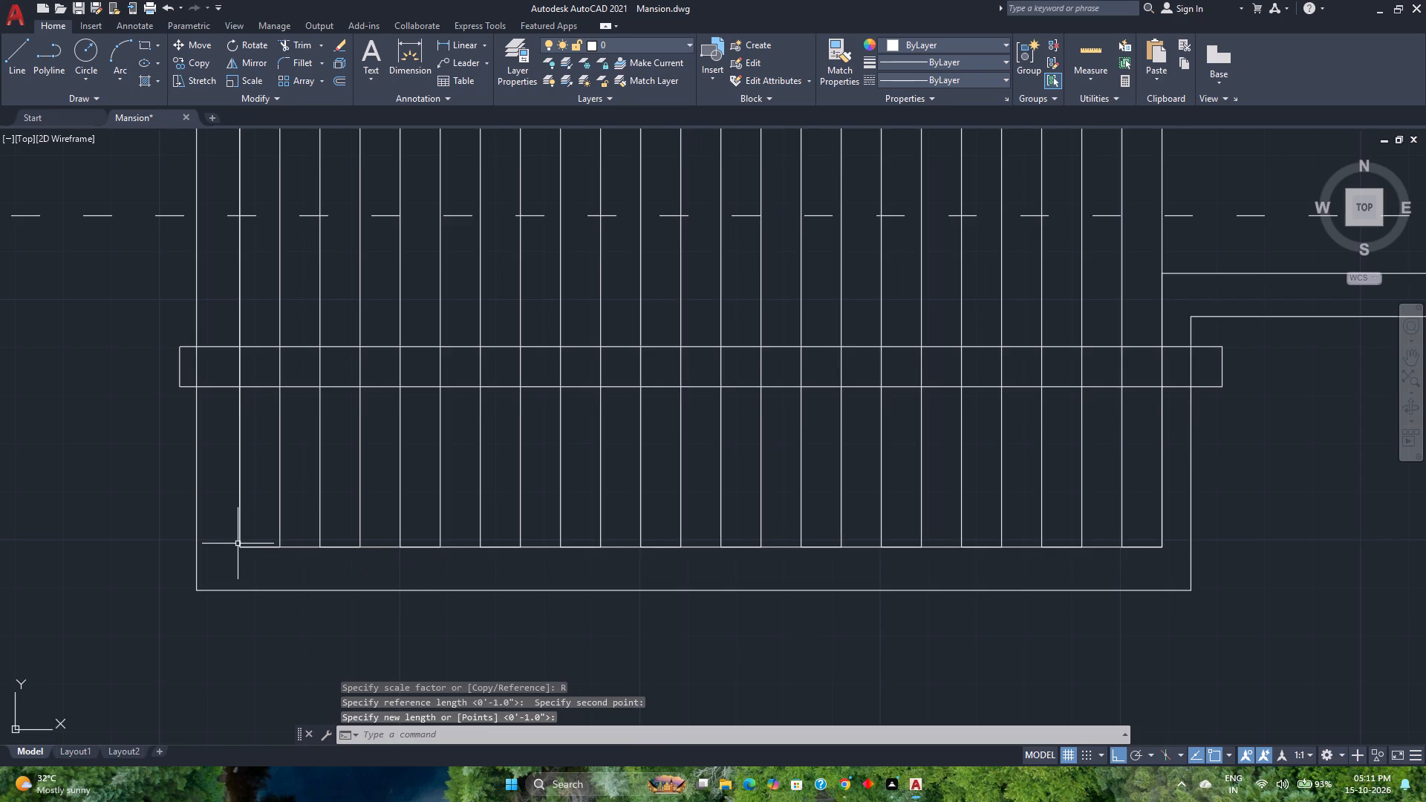
pyautogui.scroll(-4, 238, 544)
pyautogui.moveTo(314, 570); pyautogui.dragTo(353, 567, button='middle')
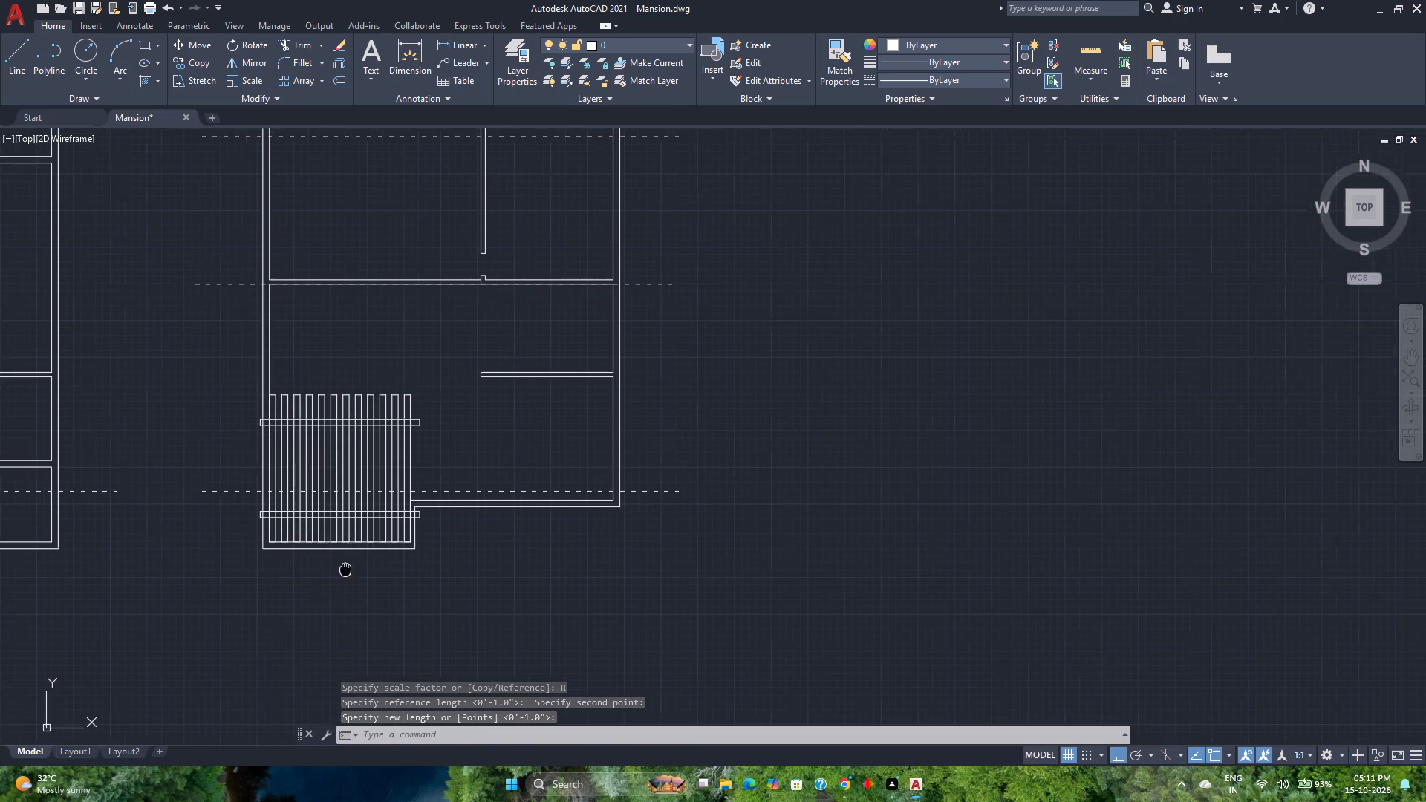
# Save the Mansion drawing with the slatted group scaled to the bay.
pyautogui.moveTo(353, 567); pyautogui.dragTo(423, 563, button='middle')
pyautogui.middleClick(423, 563)
pyautogui.scroll(-1, 423, 563)
pyautogui.moveTo(591, 552); pyautogui.dragTo(634, 538, button='middle')
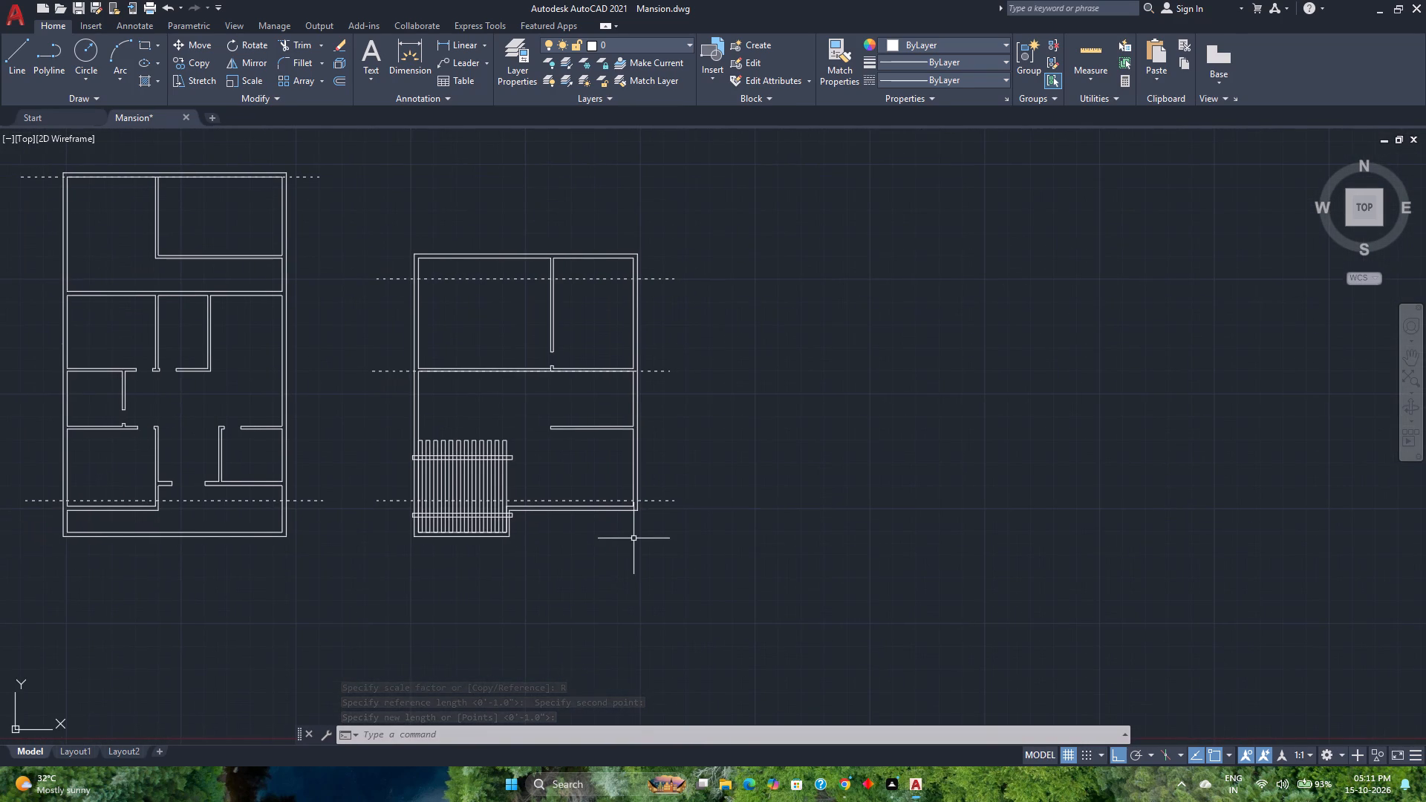
pyautogui.hotkey('ctrl', 's')
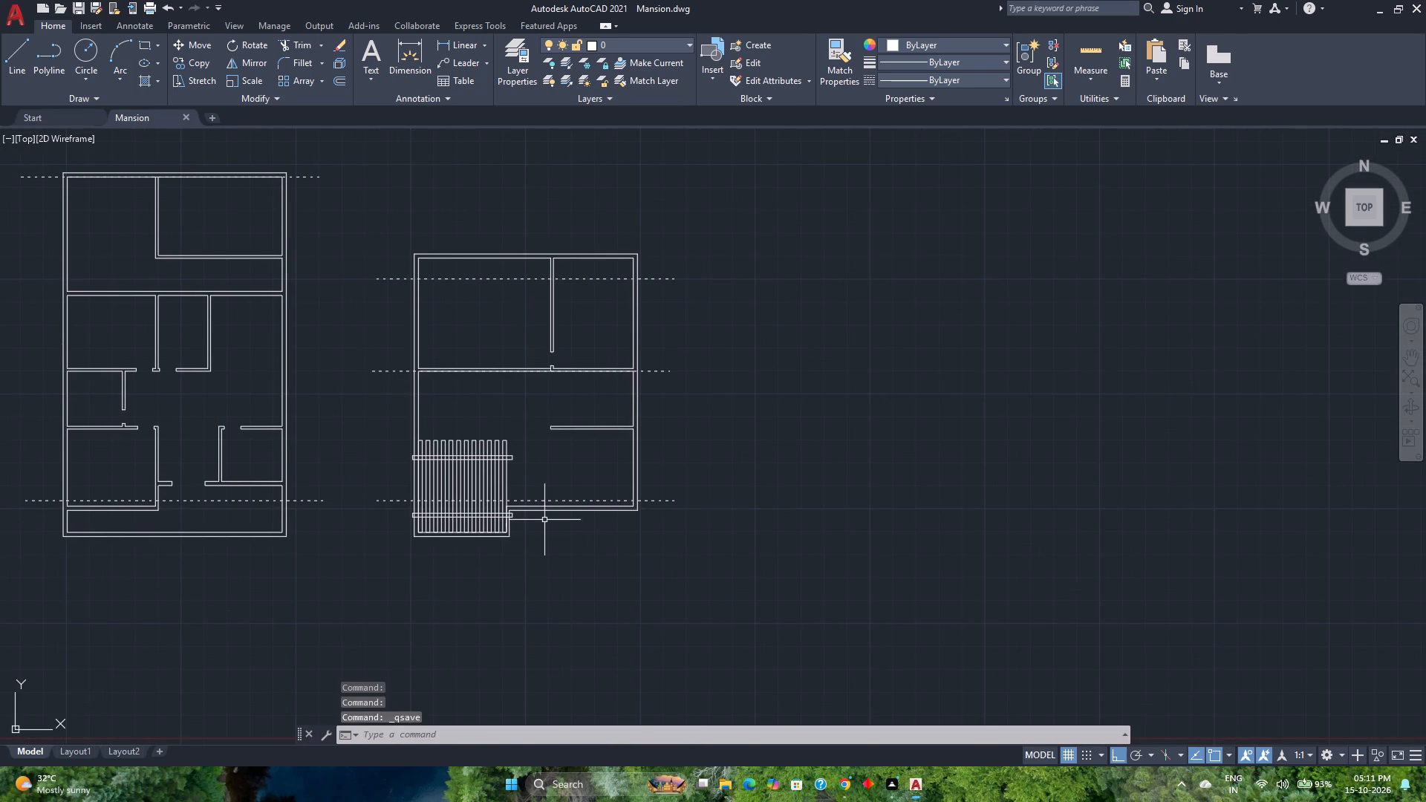
# Move the slatted group 2'3" straight up from its last strip's lower-right corner, away from the projecting bay's bottom wall.
pyautogui.click(484, 483)
pyautogui.click(186, 49)
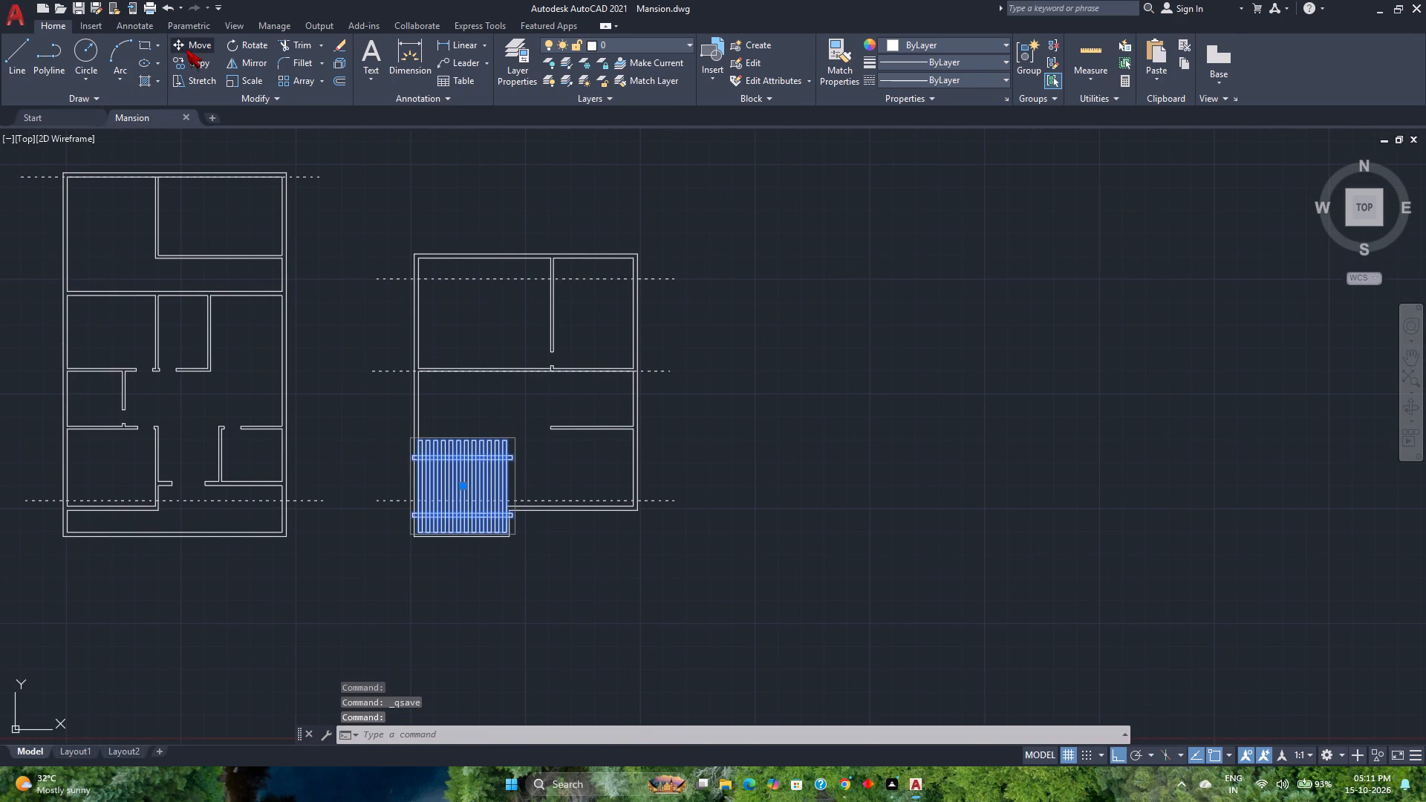
pyautogui.scroll(5, 517, 557)
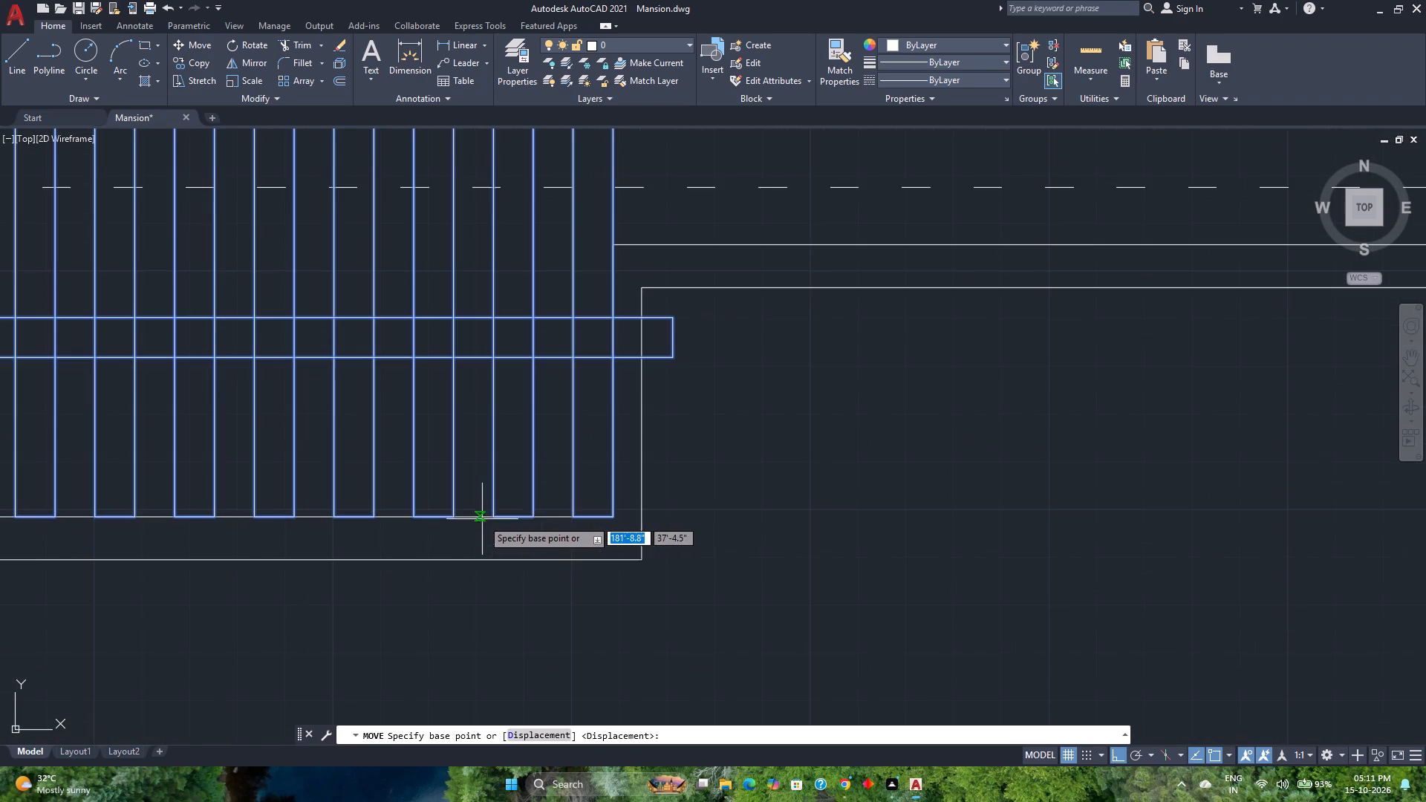
pyautogui.click(618, 519)
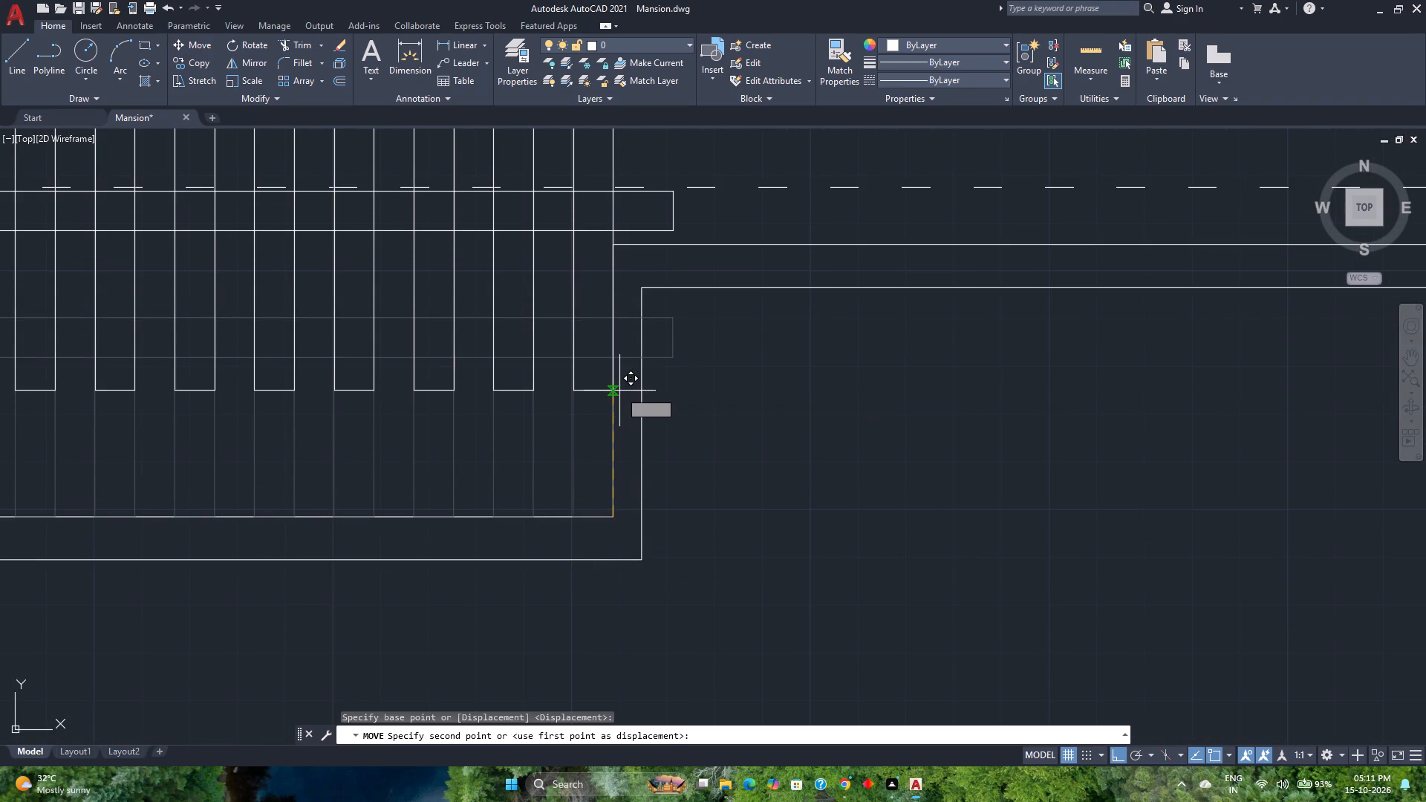
pyautogui.write("2'3")
pyautogui.press('Return')
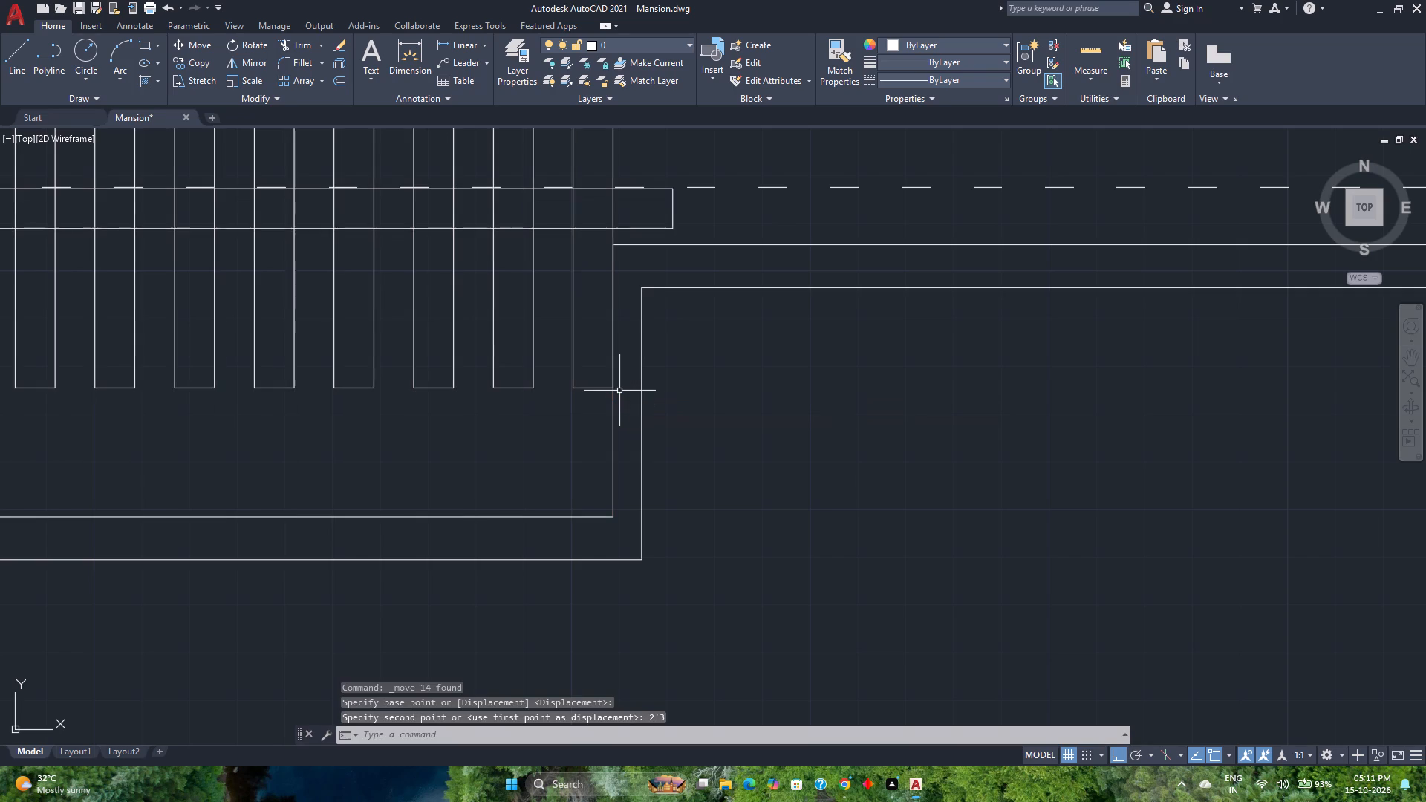
# Save the drawing with the slatted group in its raised position.
pyautogui.scroll(-4, 619, 391)
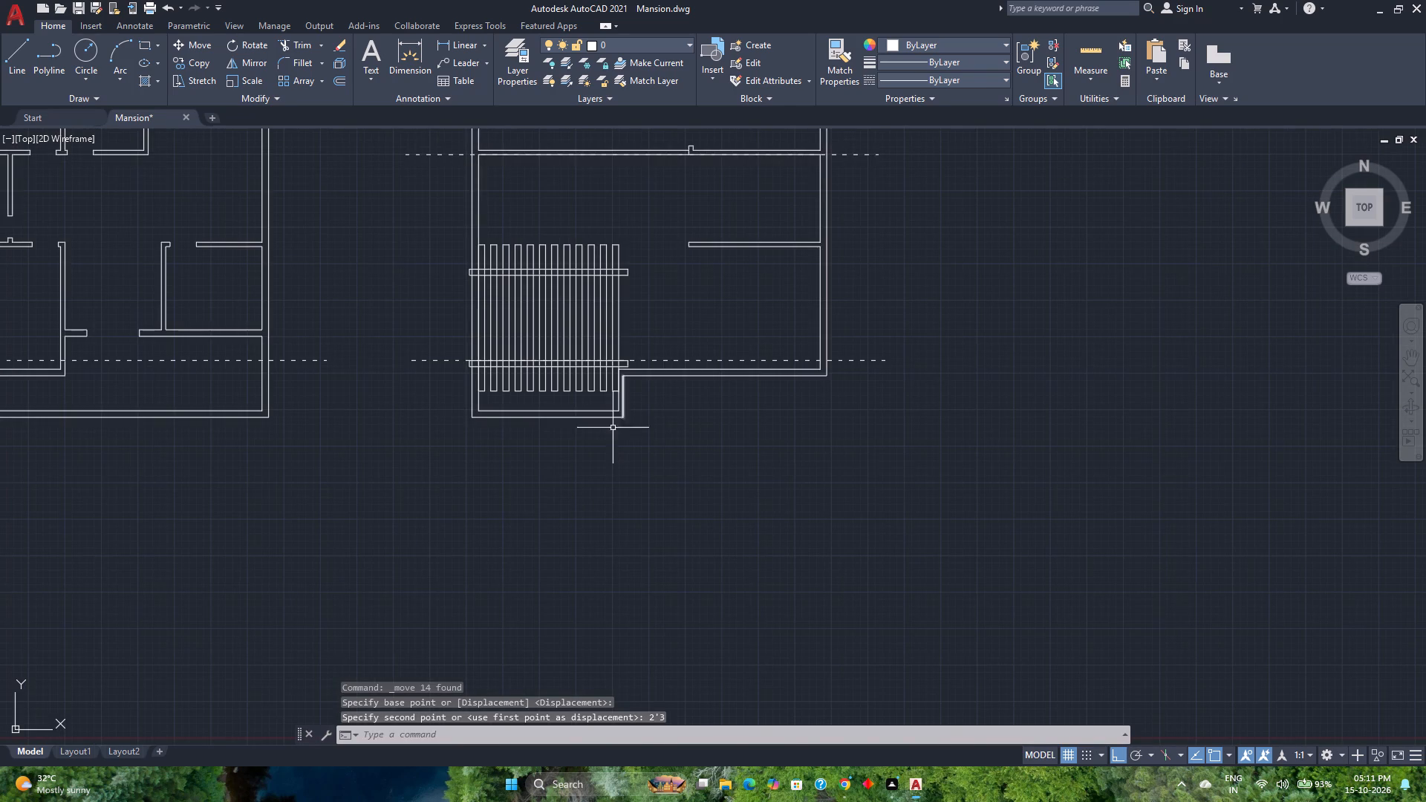
pyautogui.hotkey('ctrl', 's')
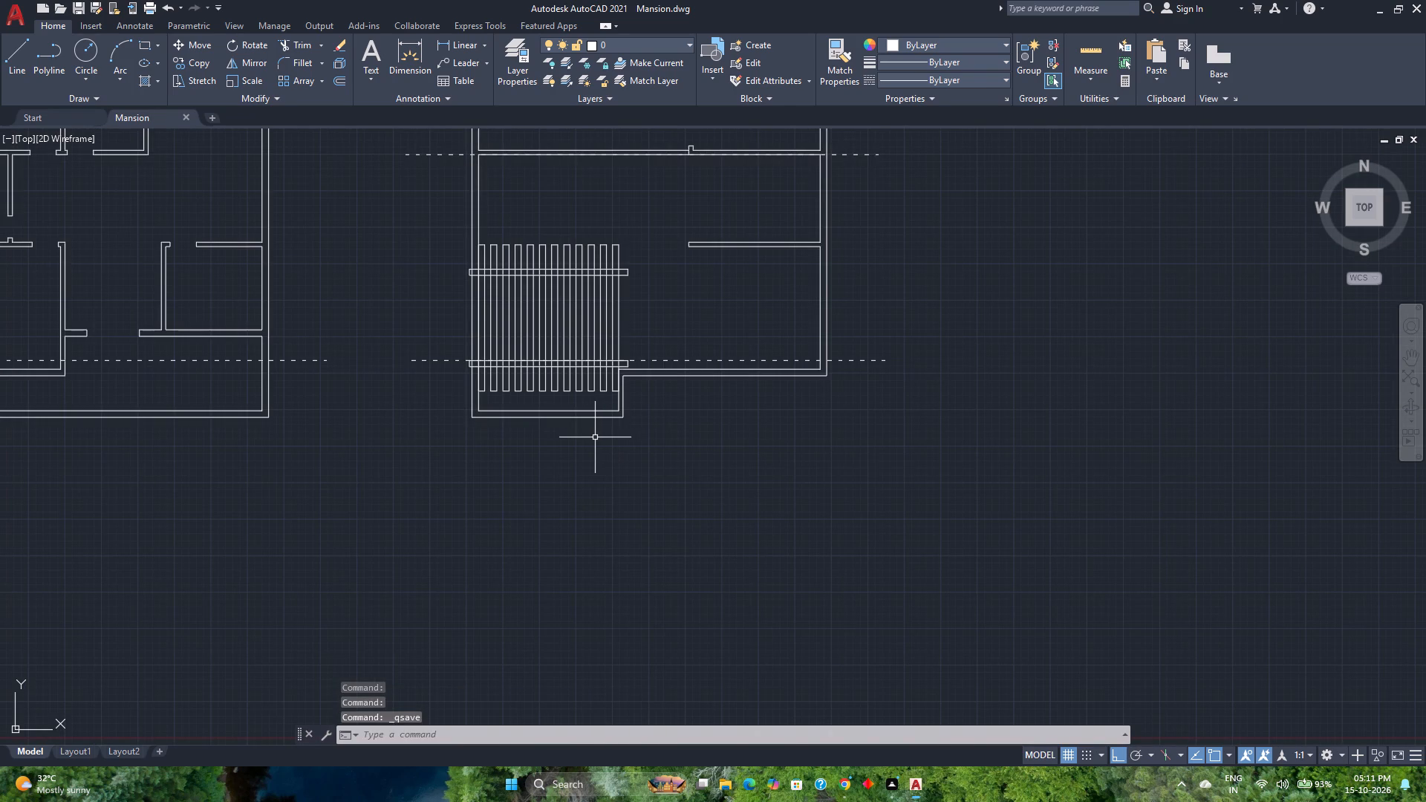
# Look over the right-hand plan with its slatted group and compare all three floor plans.
pyautogui.scroll(-2, 529, 413)
pyautogui.moveTo(529, 413); pyautogui.dragTo(576, 470, button='middle')
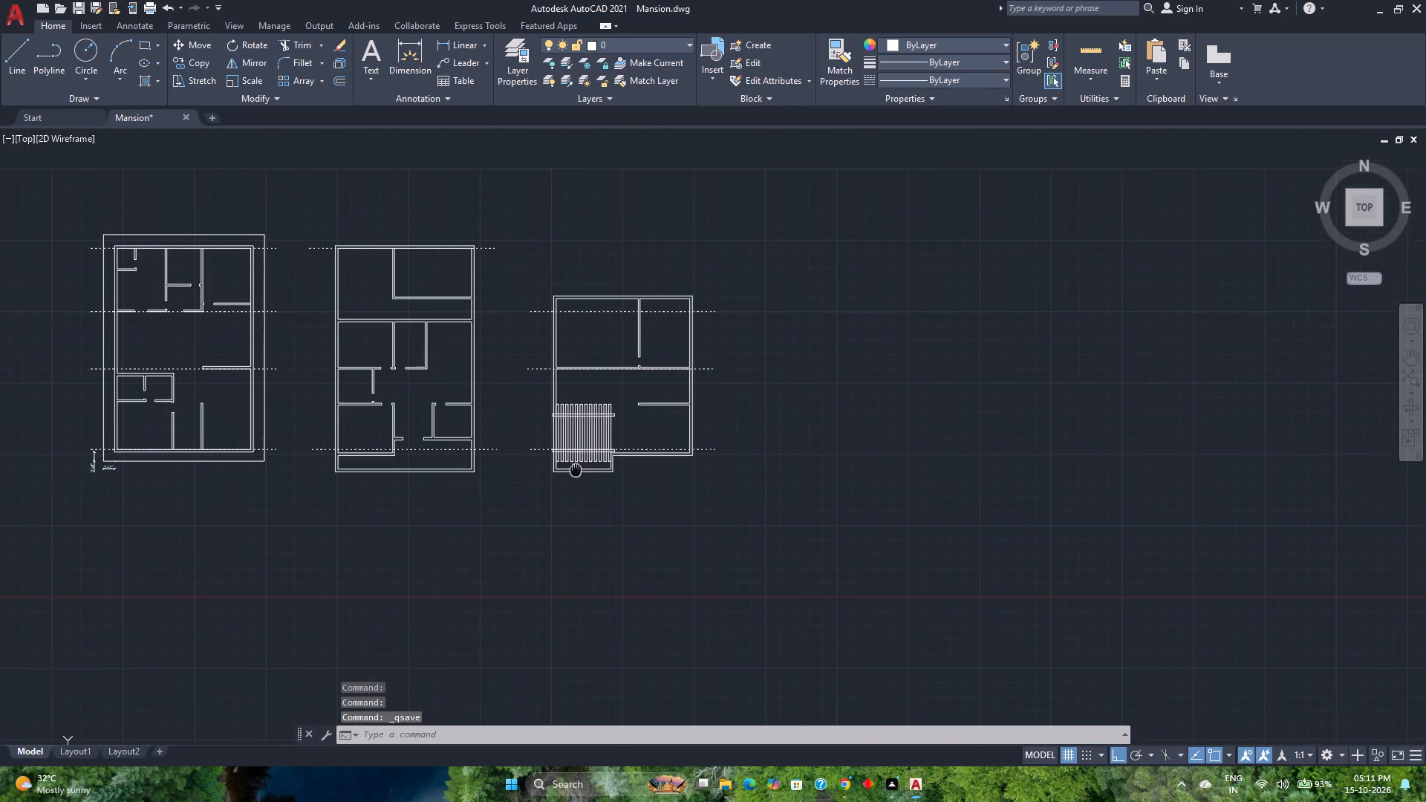
pyautogui.moveTo(576, 470); pyautogui.dragTo(576, 471, button='middle')
pyautogui.scroll(4, 622, 374)
pyautogui.scroll(-2, 622, 374)
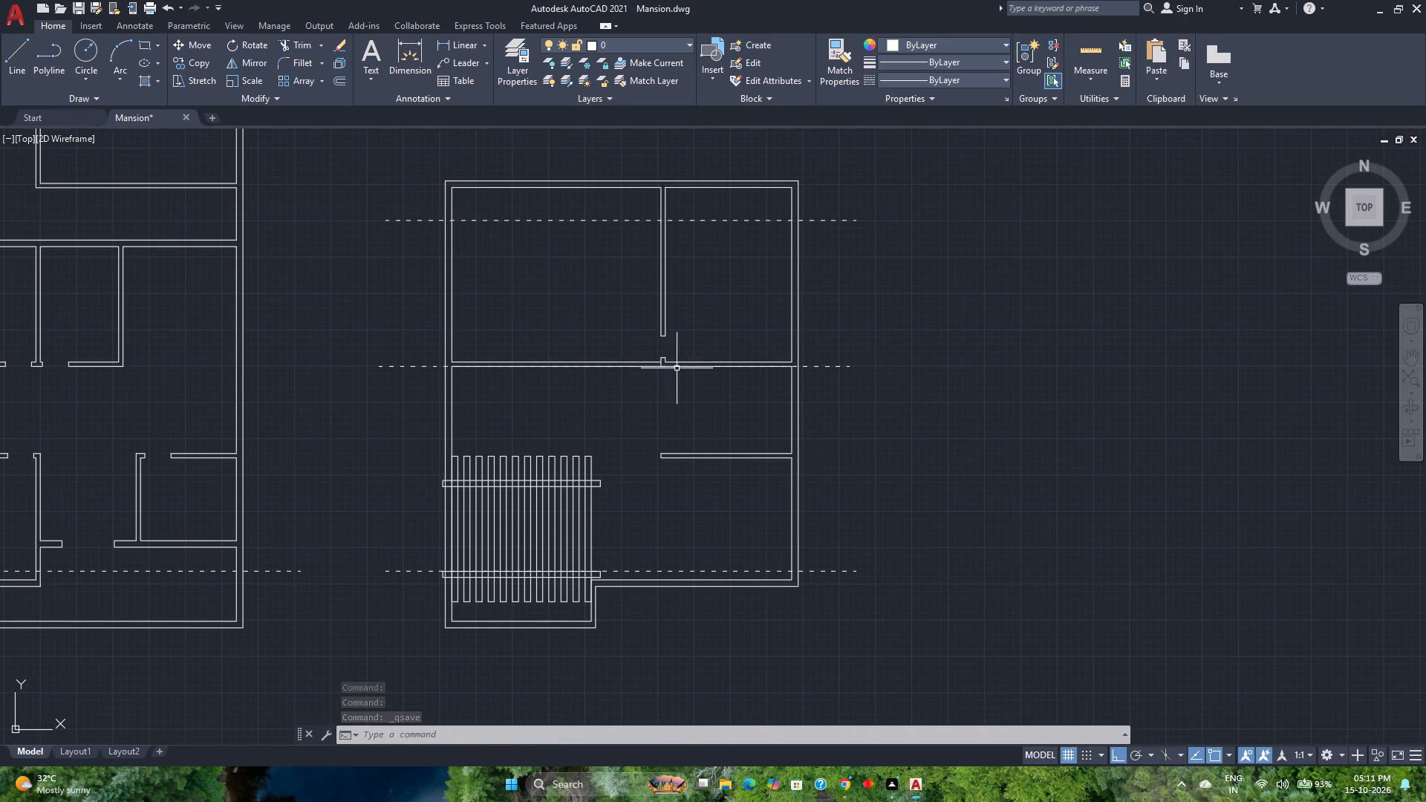
pyautogui.moveTo(285, 432); pyautogui.dragTo(629, 460, button='middle')
pyautogui.scroll(-1, 532, 426)
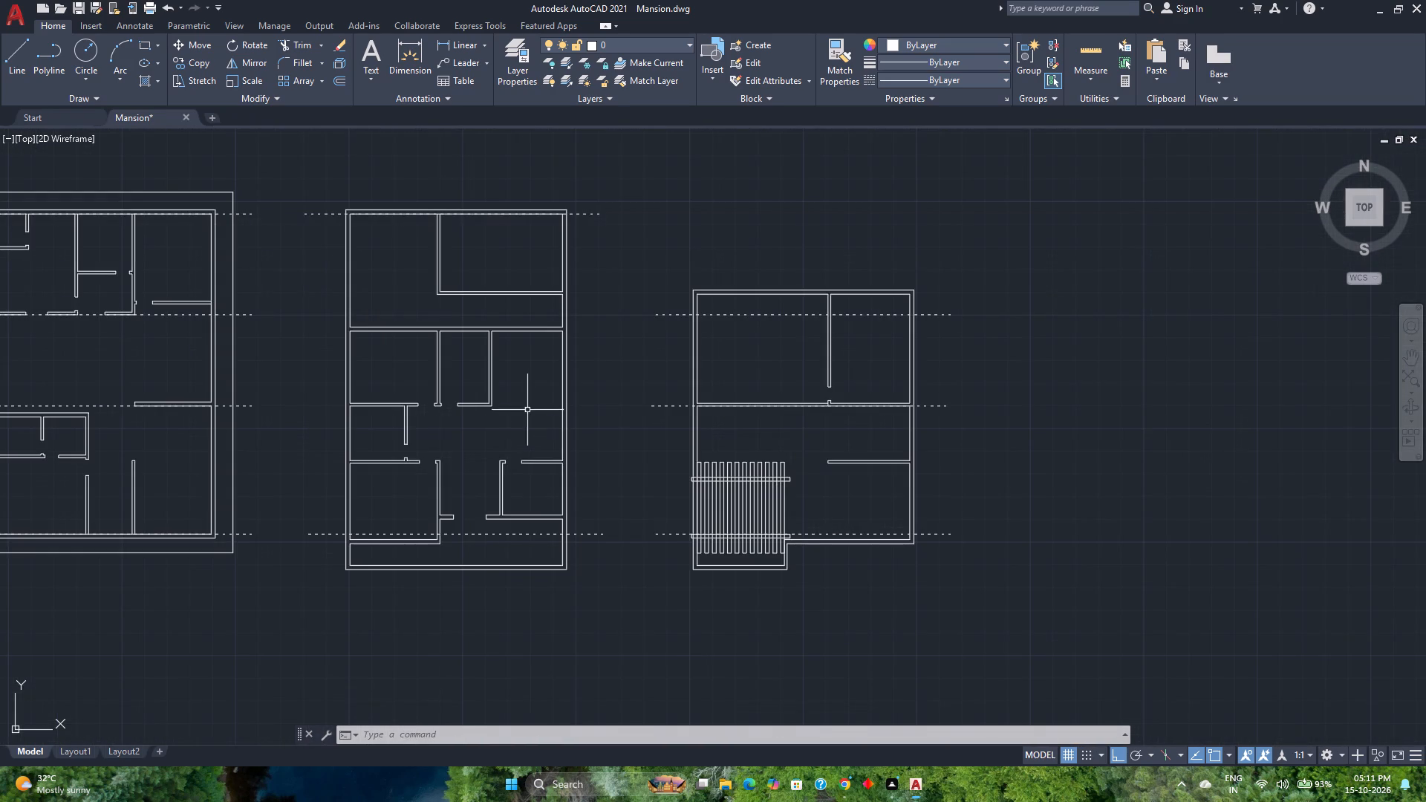
pyautogui.moveTo(471, 418); pyautogui.dragTo(619, 394, button='middle')
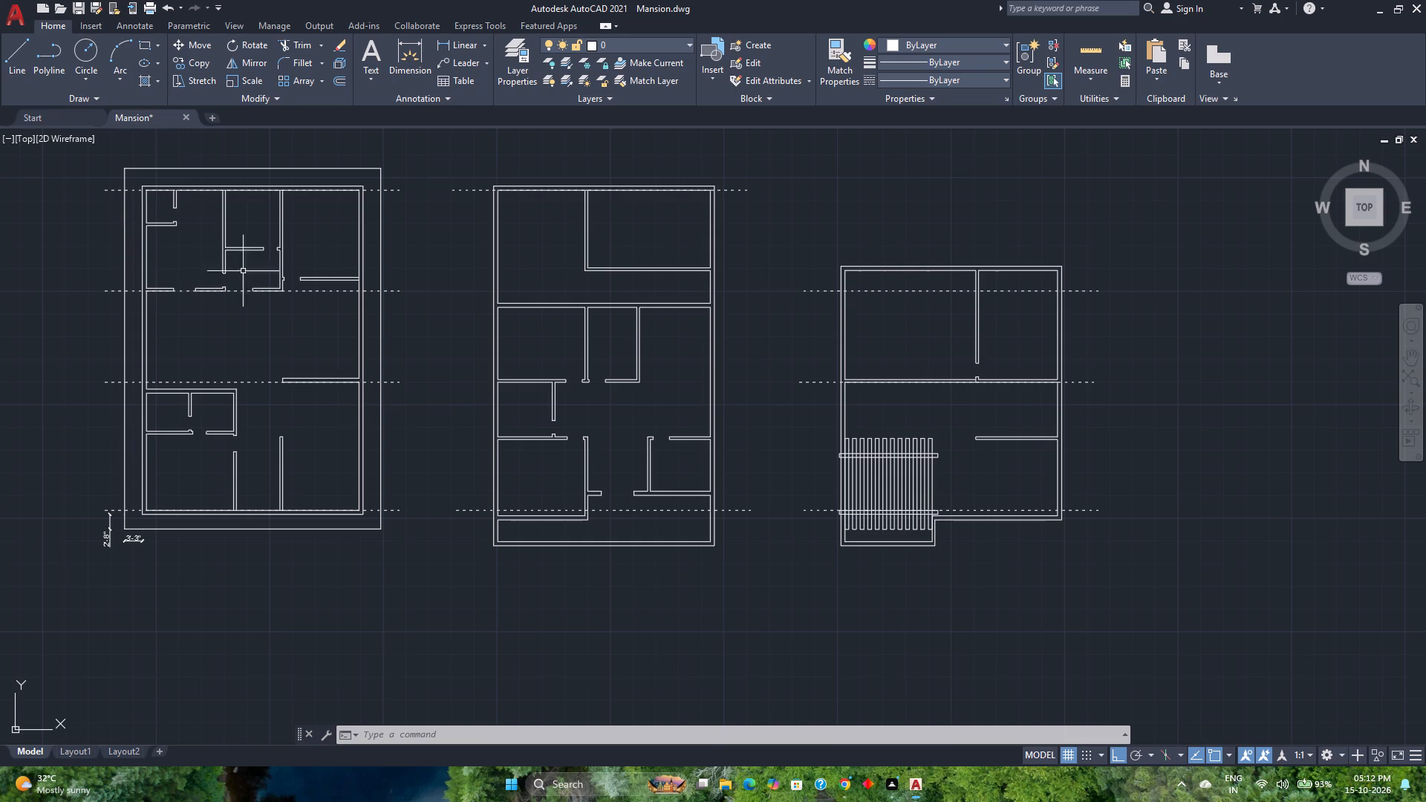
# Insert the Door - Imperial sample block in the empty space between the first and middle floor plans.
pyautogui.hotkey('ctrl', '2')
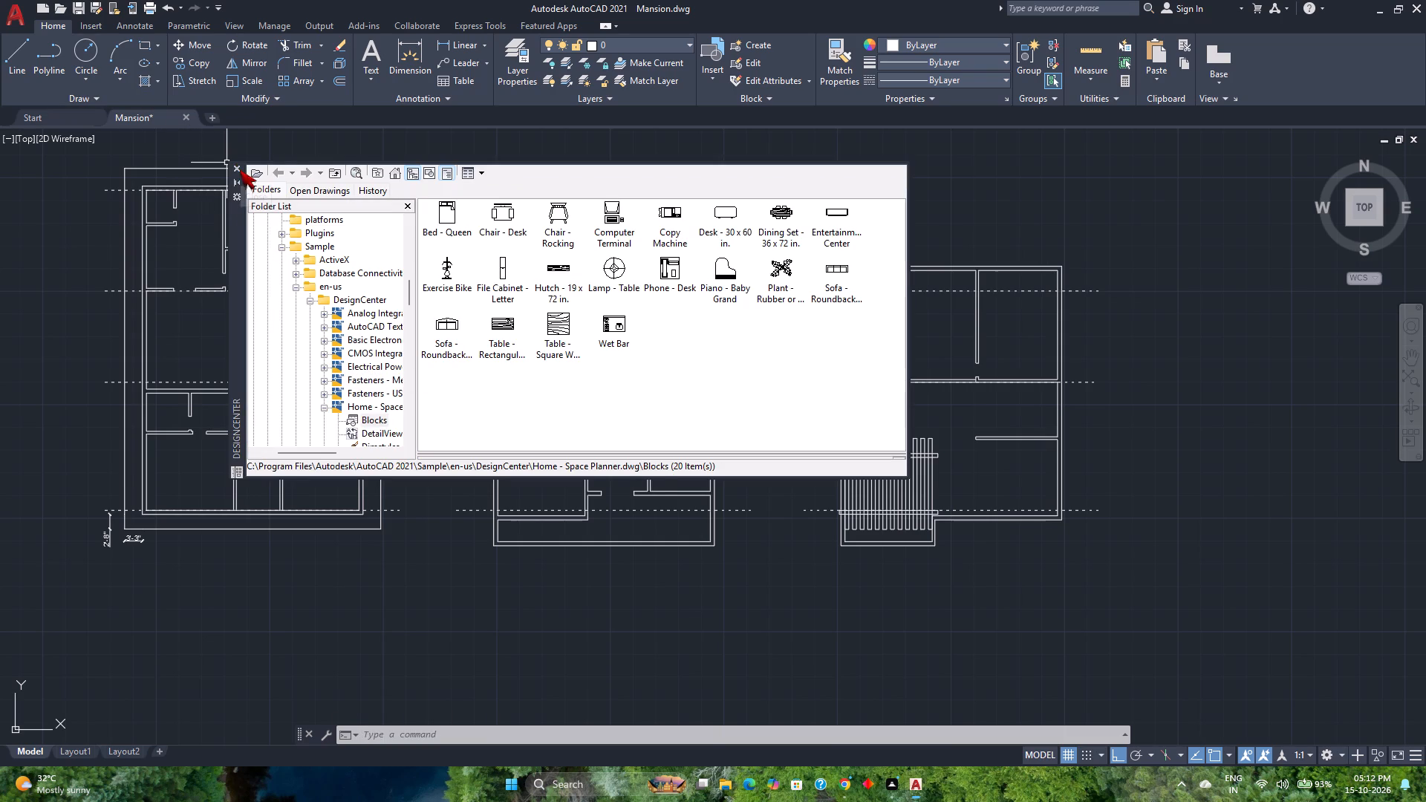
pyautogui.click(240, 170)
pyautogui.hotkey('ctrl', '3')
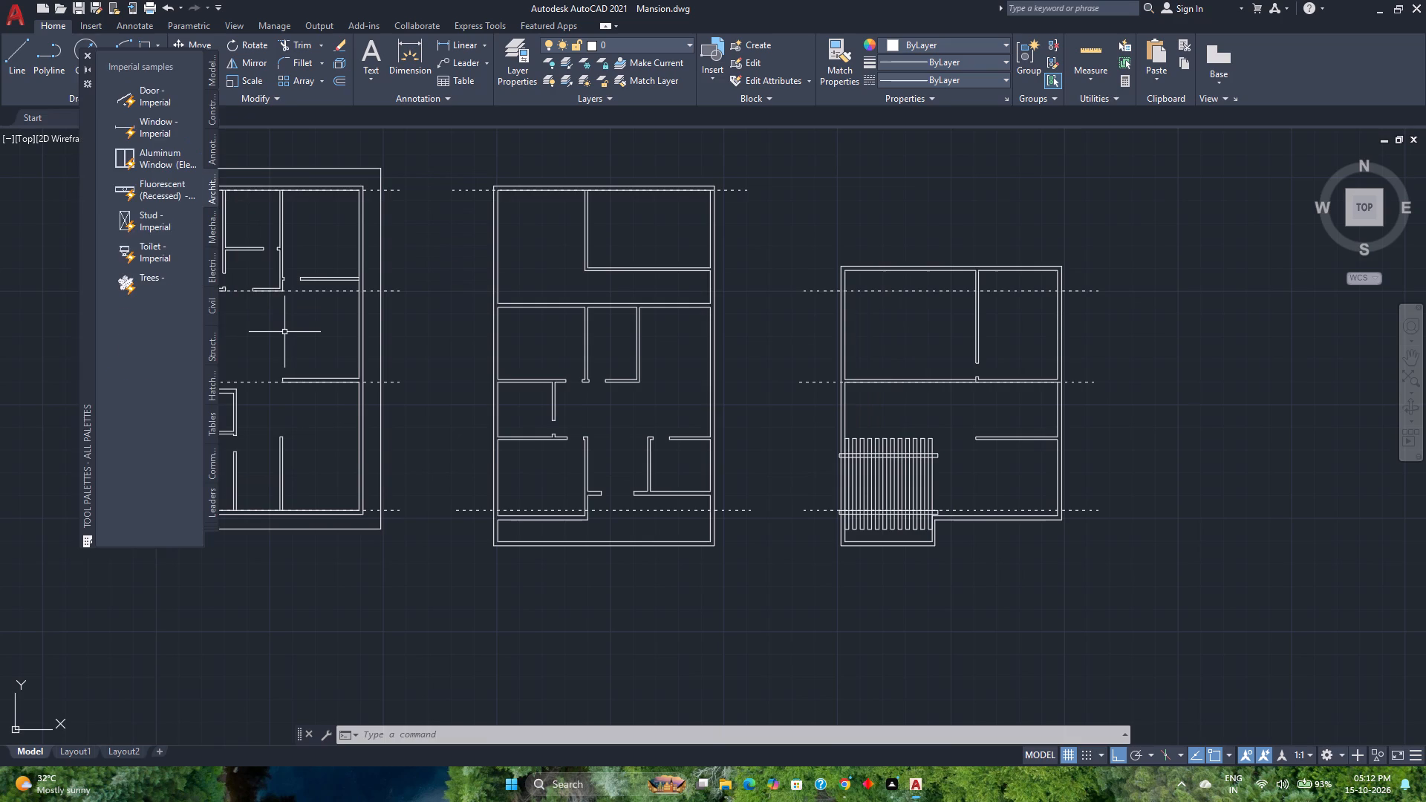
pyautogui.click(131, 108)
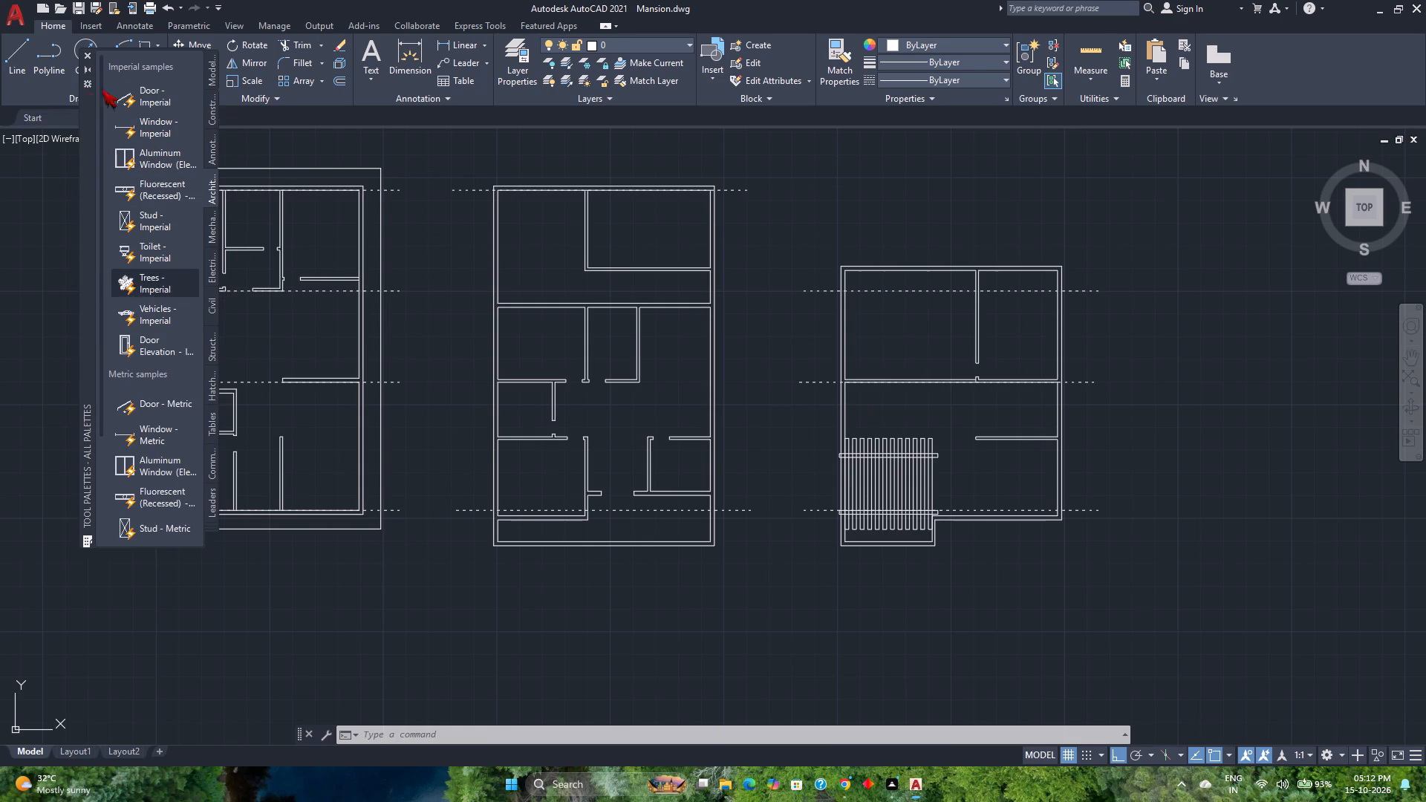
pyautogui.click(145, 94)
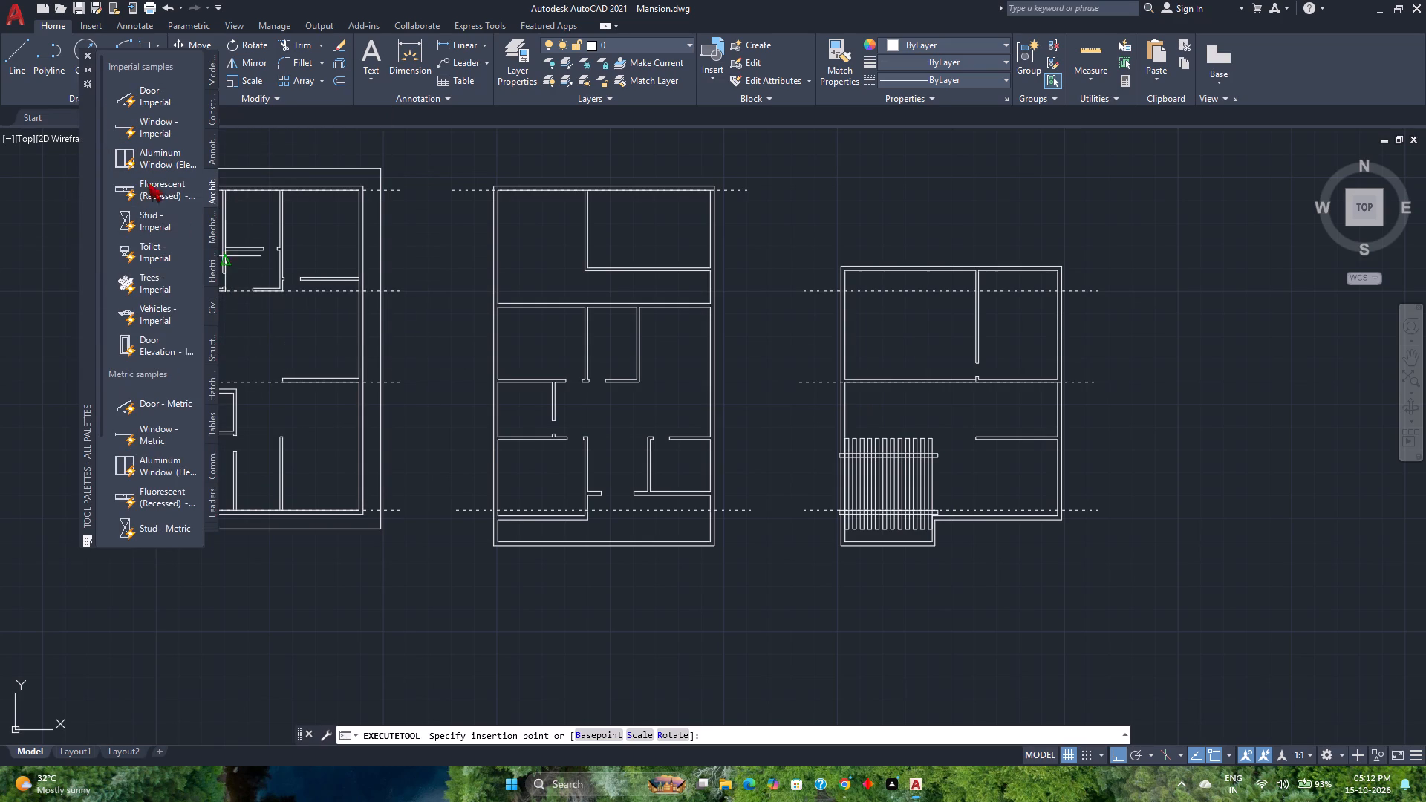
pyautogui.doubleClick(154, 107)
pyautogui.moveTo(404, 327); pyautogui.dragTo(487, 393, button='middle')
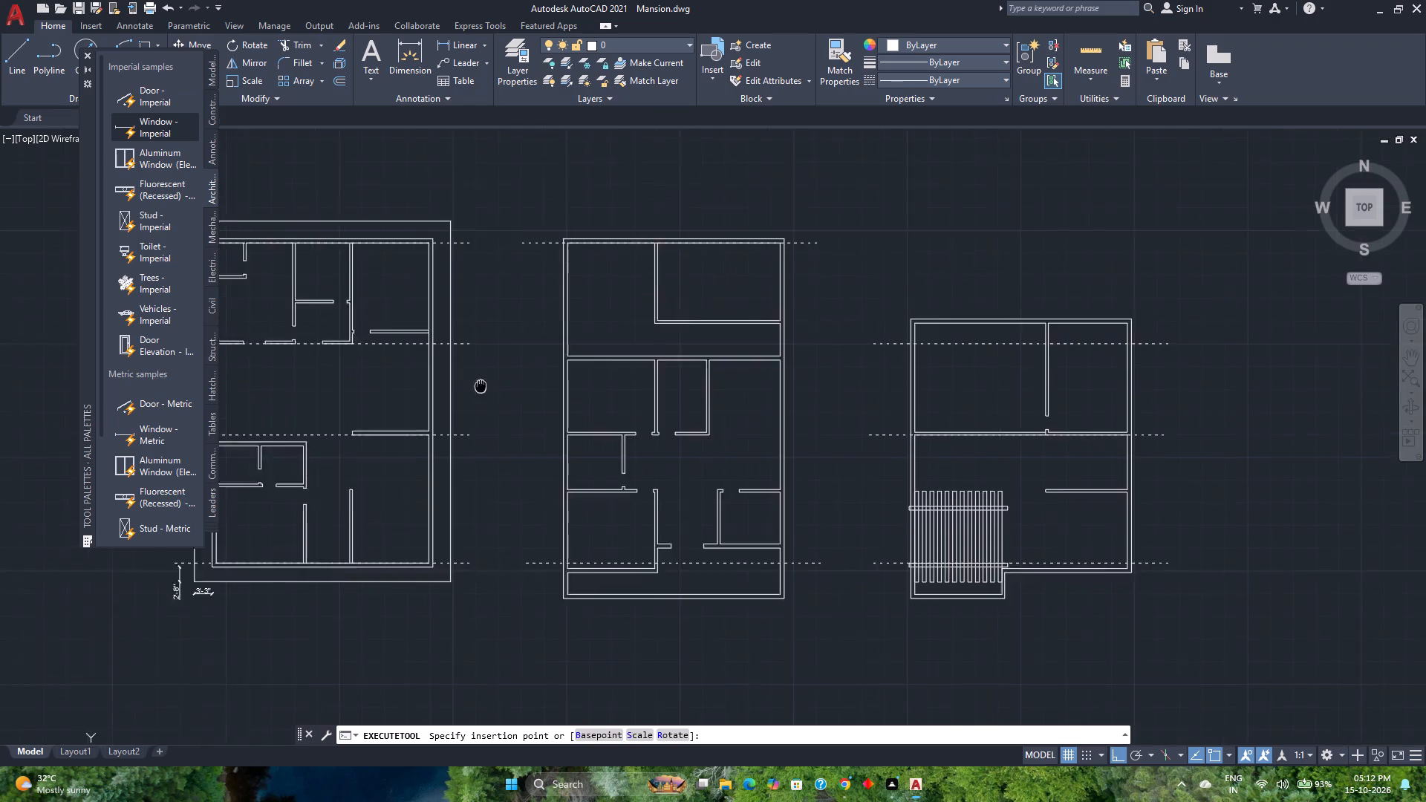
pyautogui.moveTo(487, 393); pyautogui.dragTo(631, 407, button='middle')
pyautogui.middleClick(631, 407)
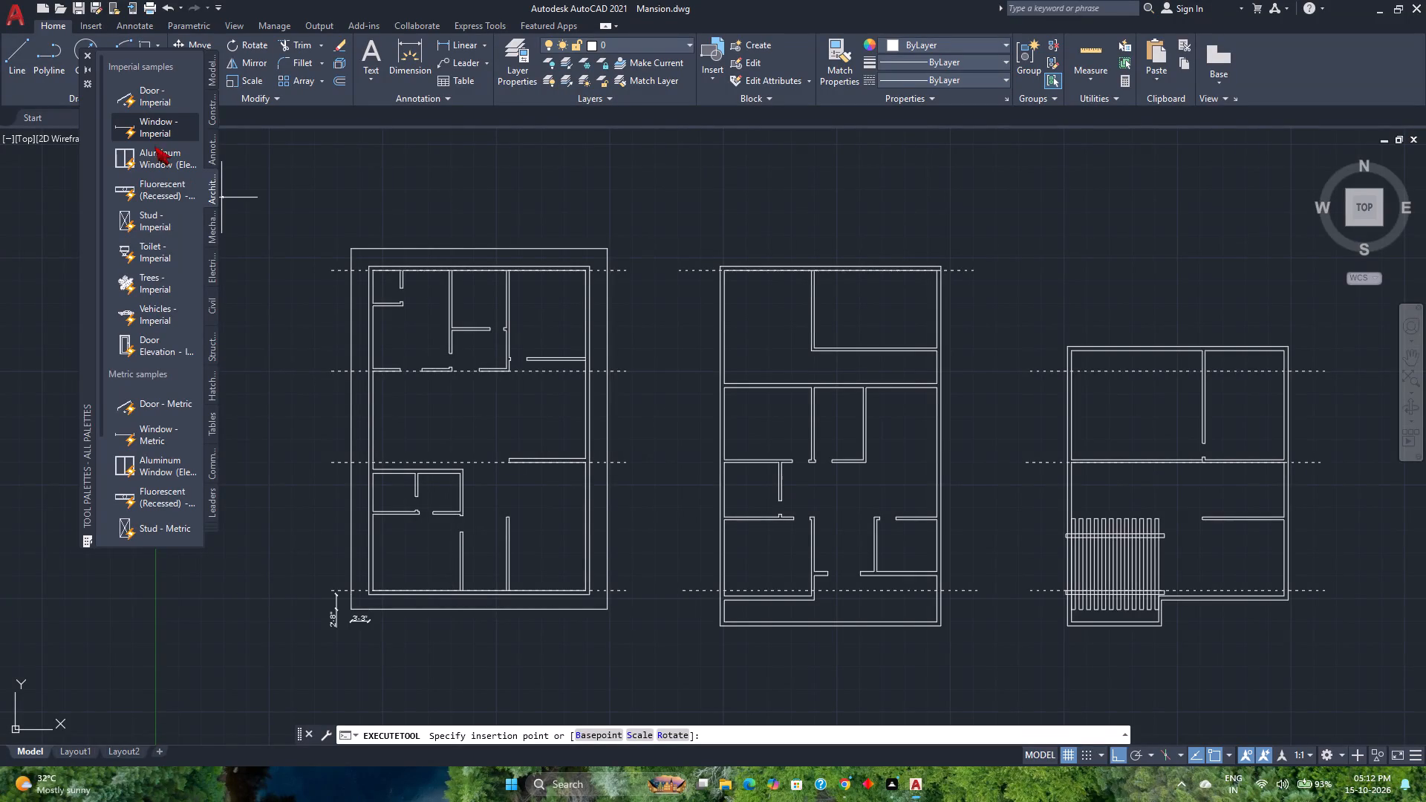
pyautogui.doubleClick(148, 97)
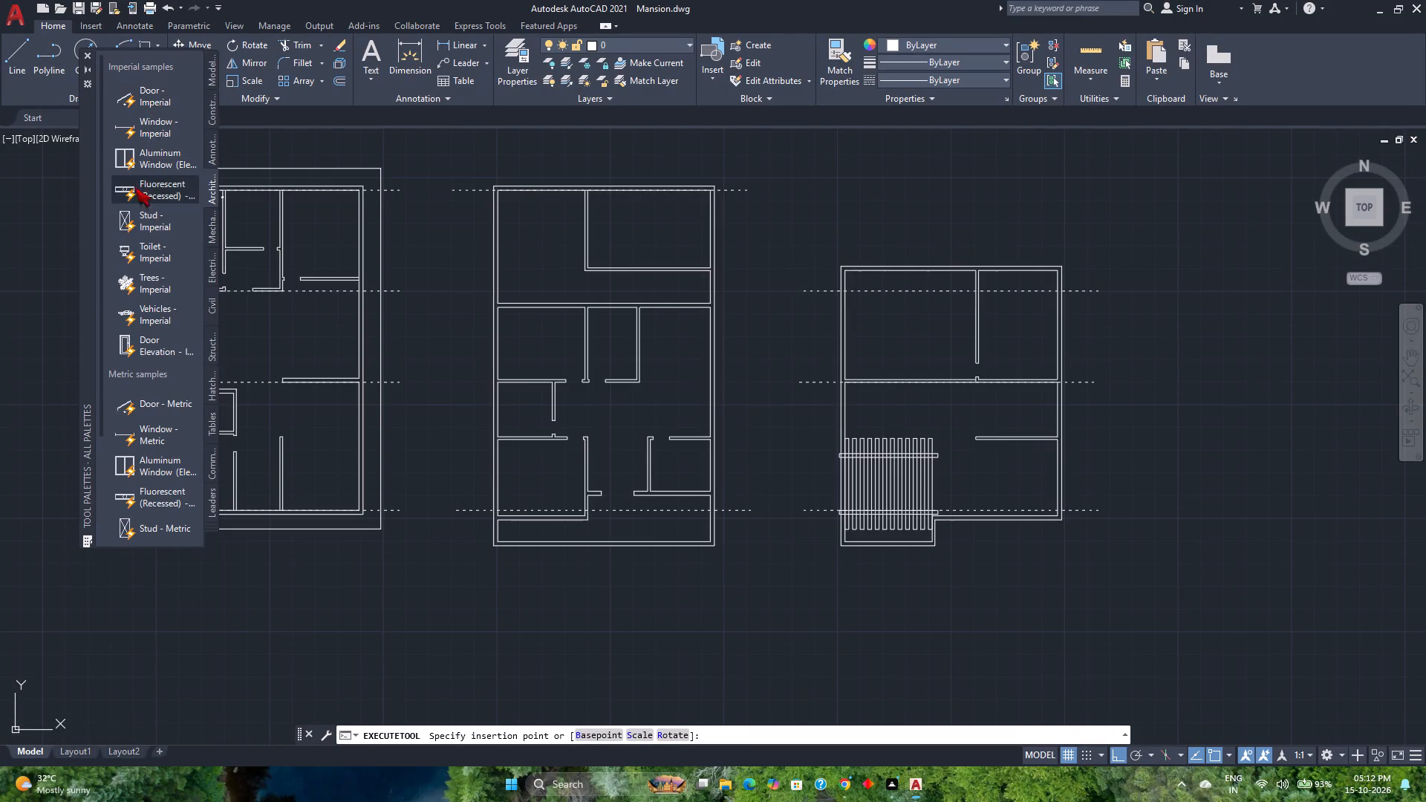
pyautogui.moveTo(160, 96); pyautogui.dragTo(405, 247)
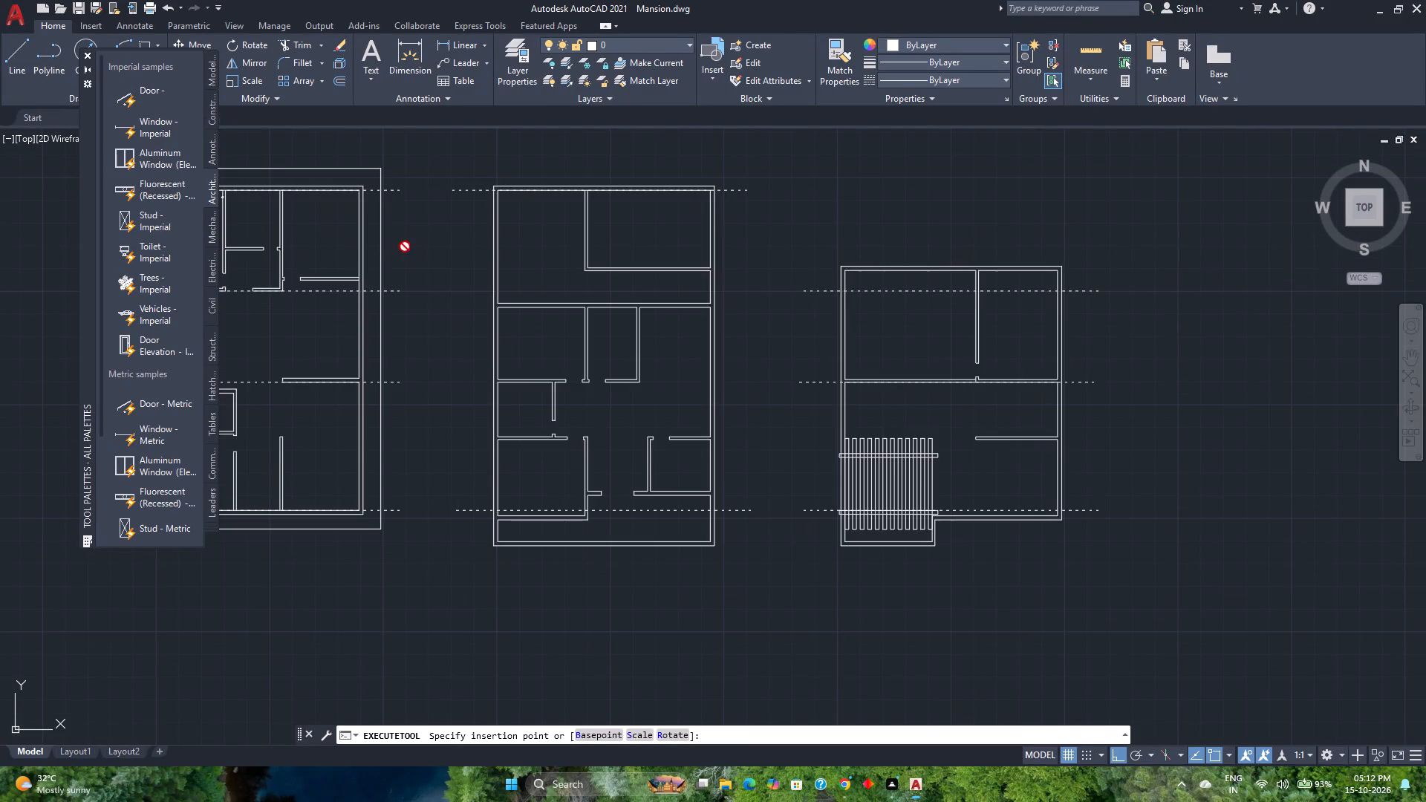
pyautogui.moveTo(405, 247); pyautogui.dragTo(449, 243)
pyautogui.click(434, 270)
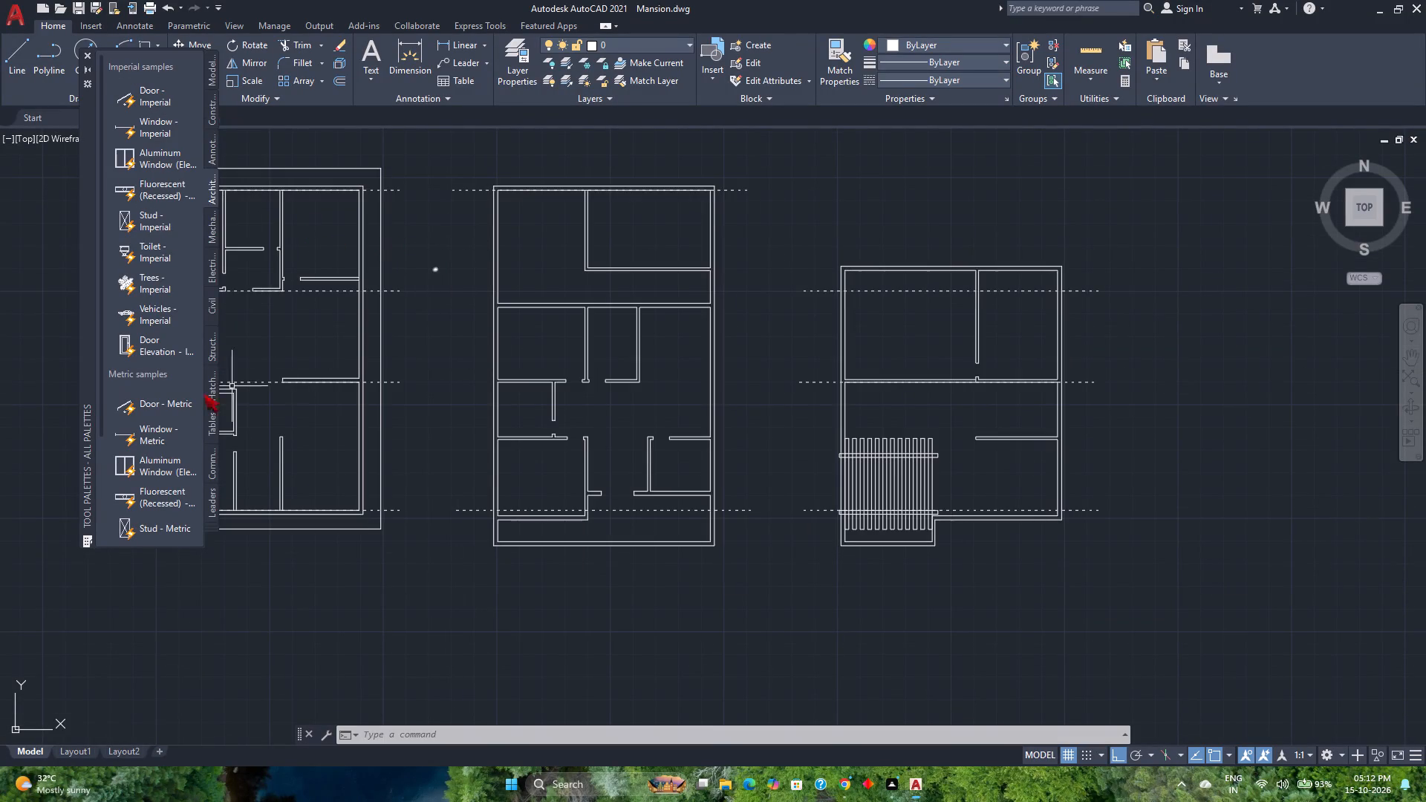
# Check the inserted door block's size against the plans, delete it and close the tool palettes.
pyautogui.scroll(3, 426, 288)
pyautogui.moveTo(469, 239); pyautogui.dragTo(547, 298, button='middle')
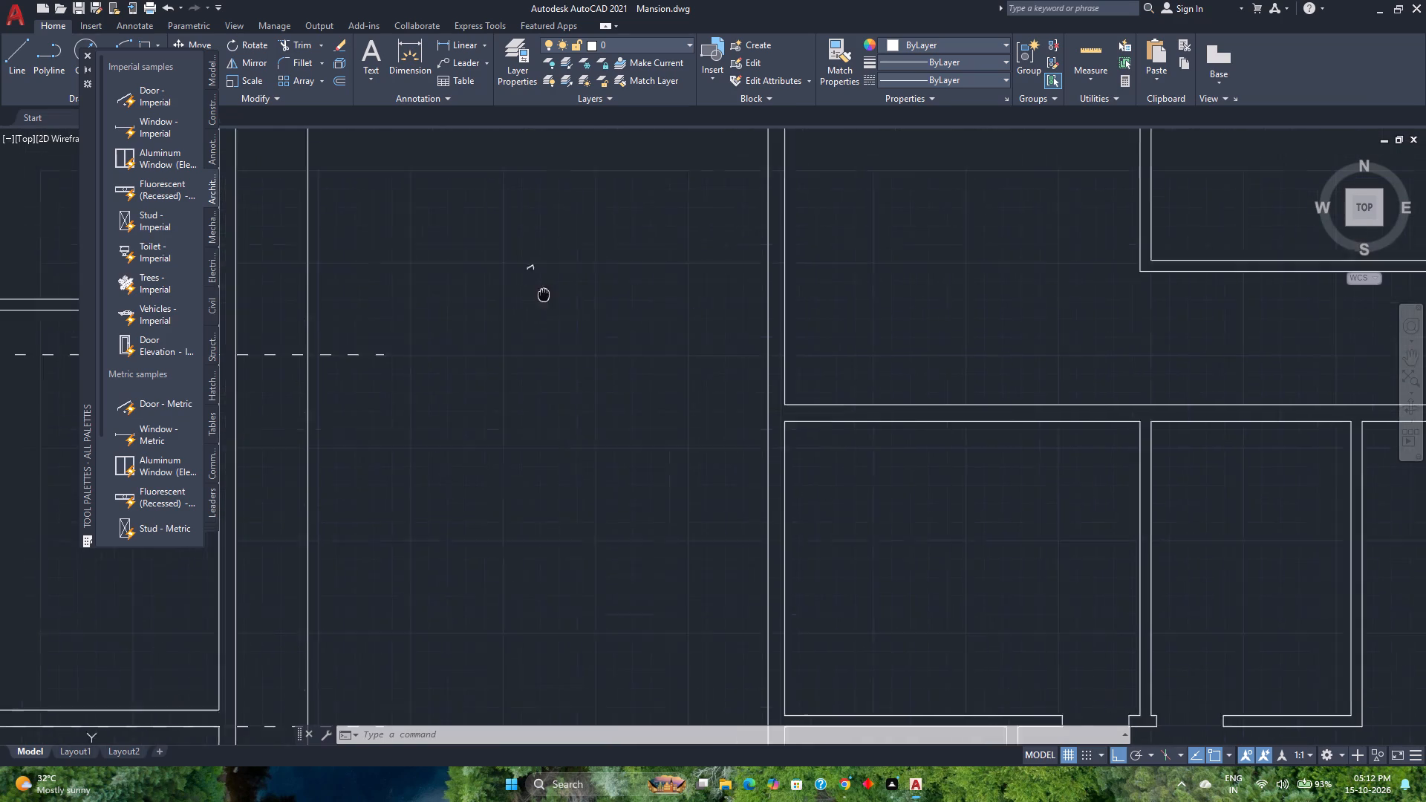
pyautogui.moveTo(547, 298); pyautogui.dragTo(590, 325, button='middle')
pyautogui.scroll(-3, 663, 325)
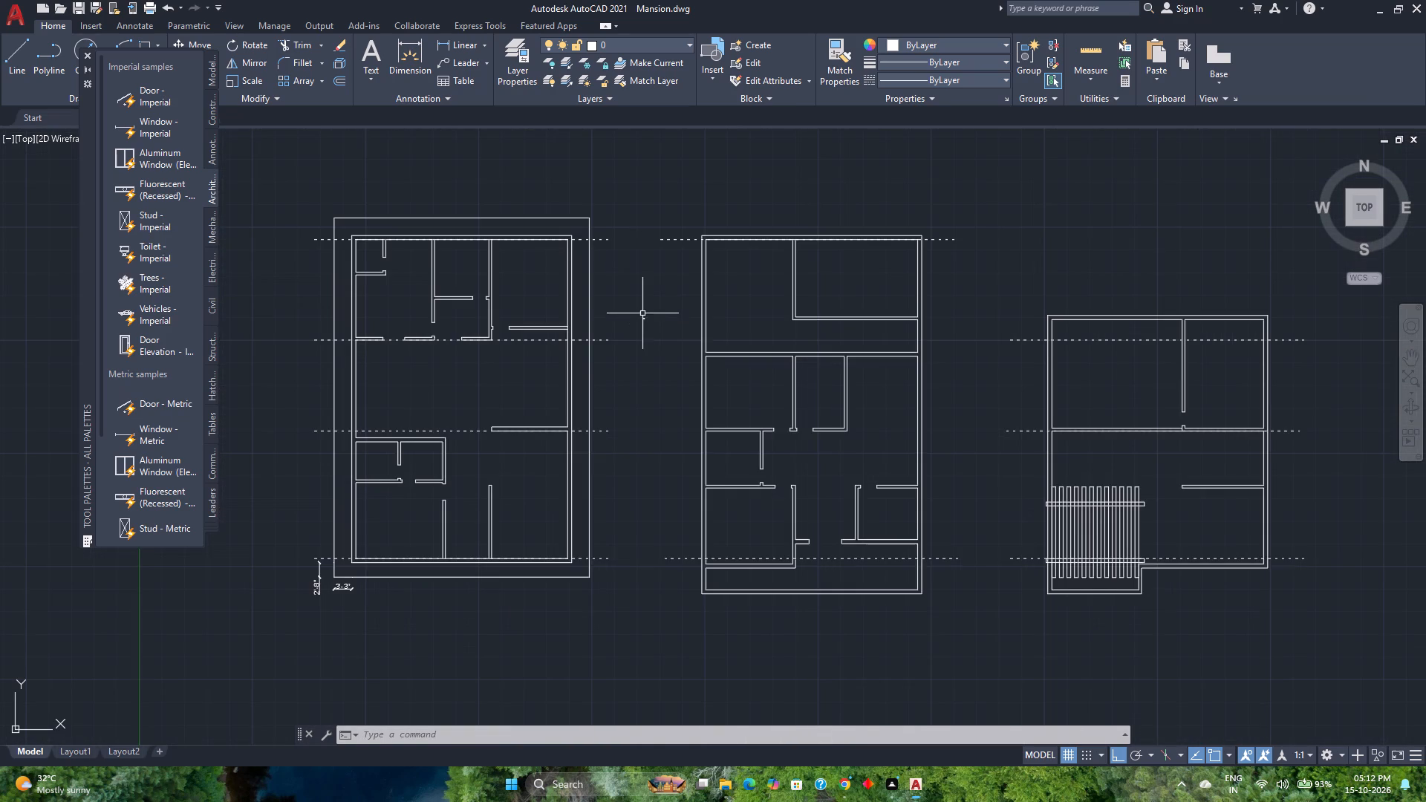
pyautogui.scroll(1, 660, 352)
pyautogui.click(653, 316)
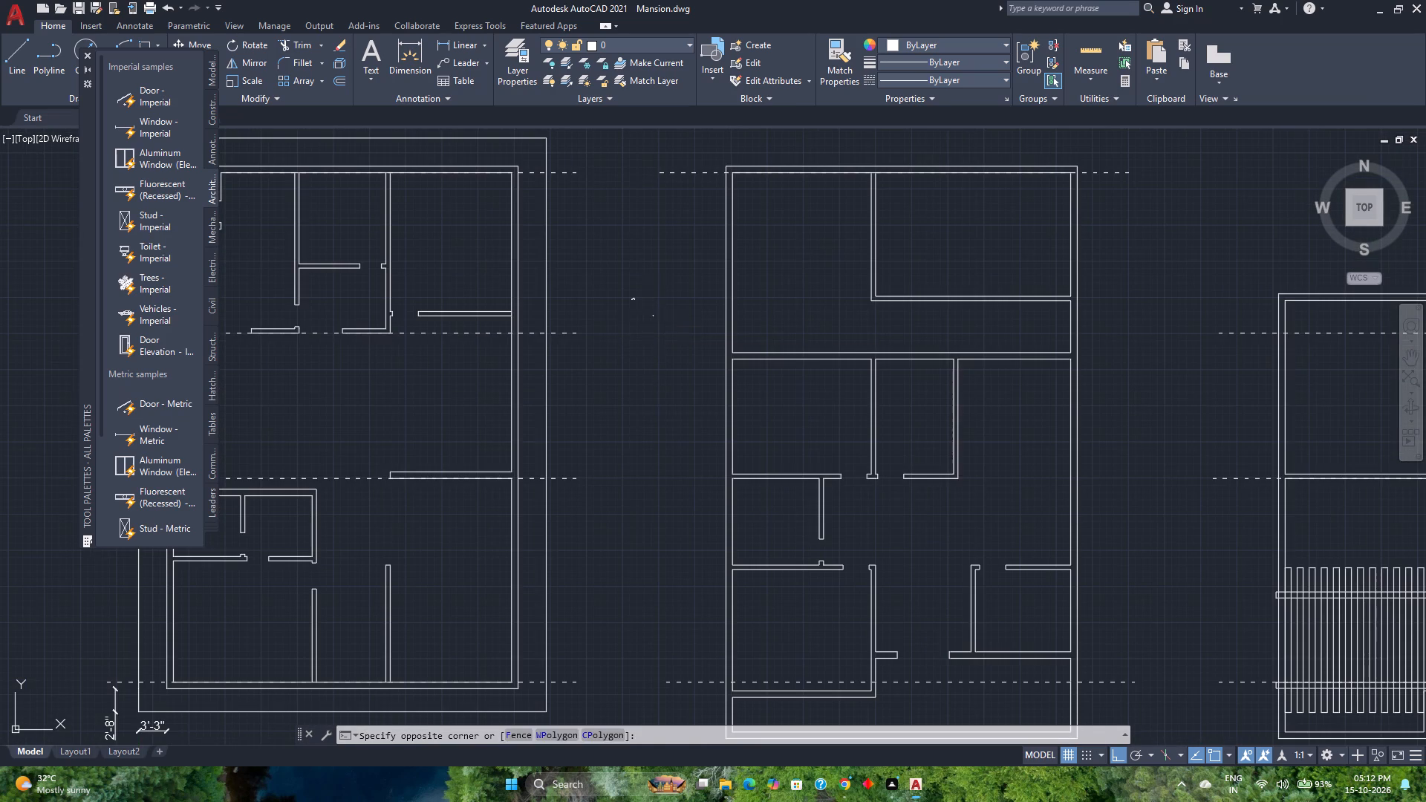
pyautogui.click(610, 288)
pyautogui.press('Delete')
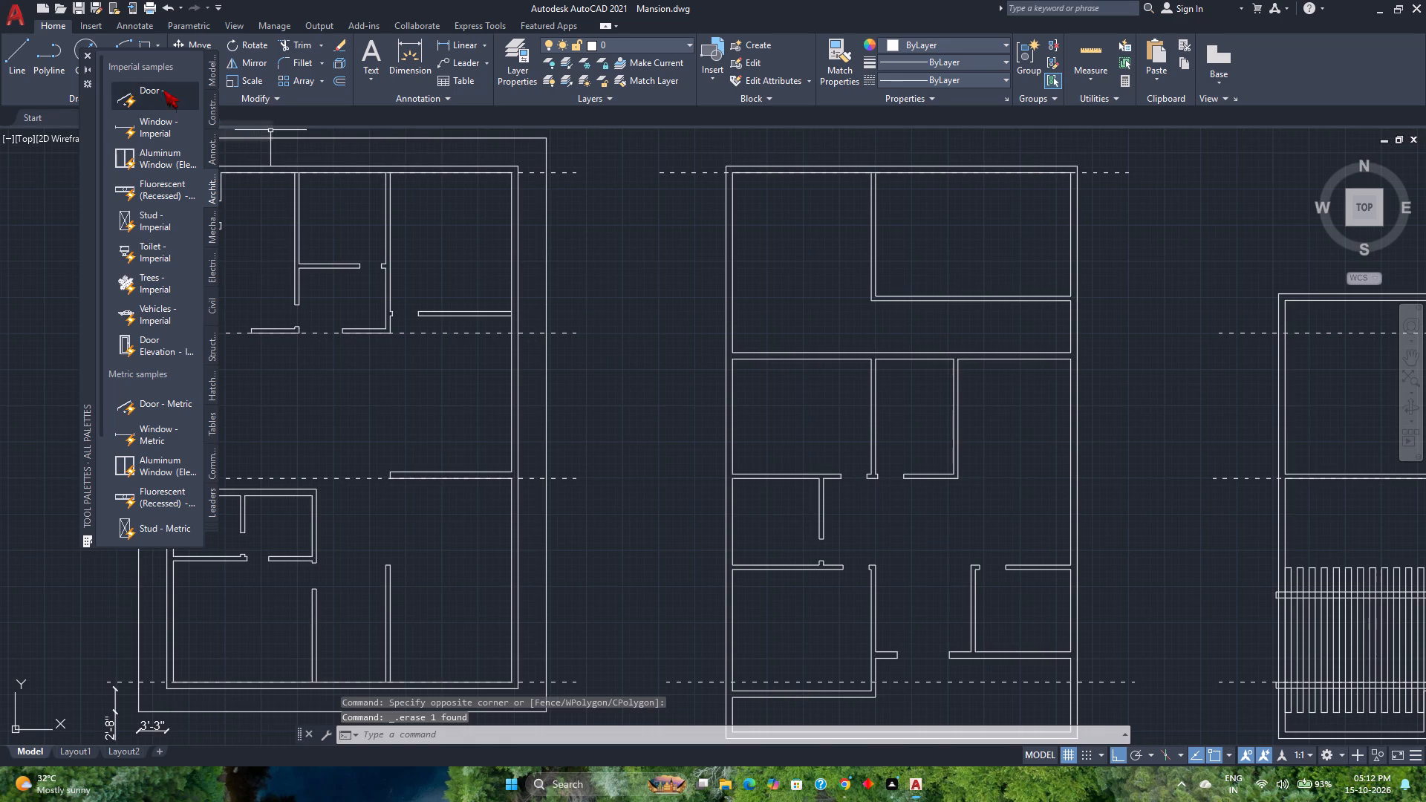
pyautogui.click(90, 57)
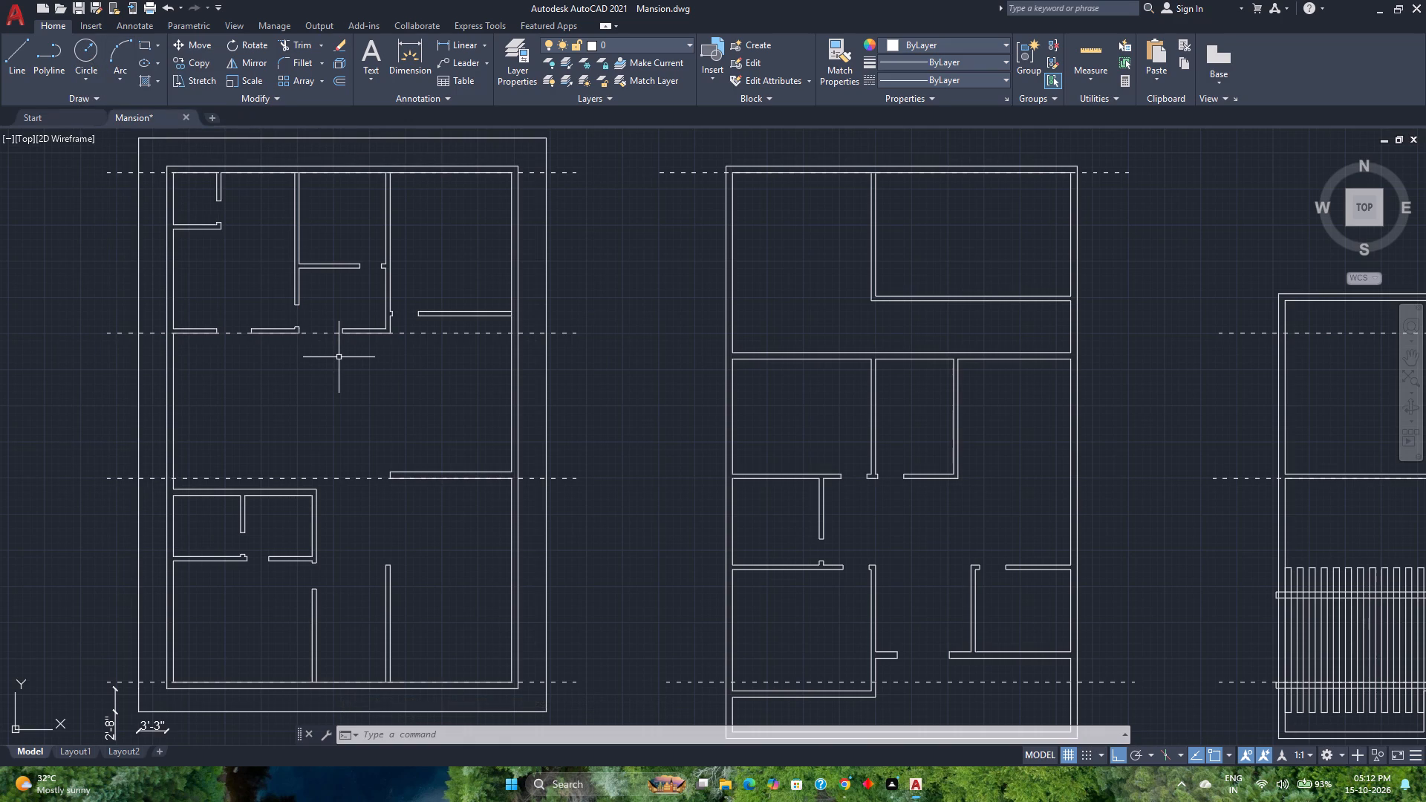
# Set the drawing's insertion scale units to Inches.
pyautogui.write('un')
pyautogui.press('Return')
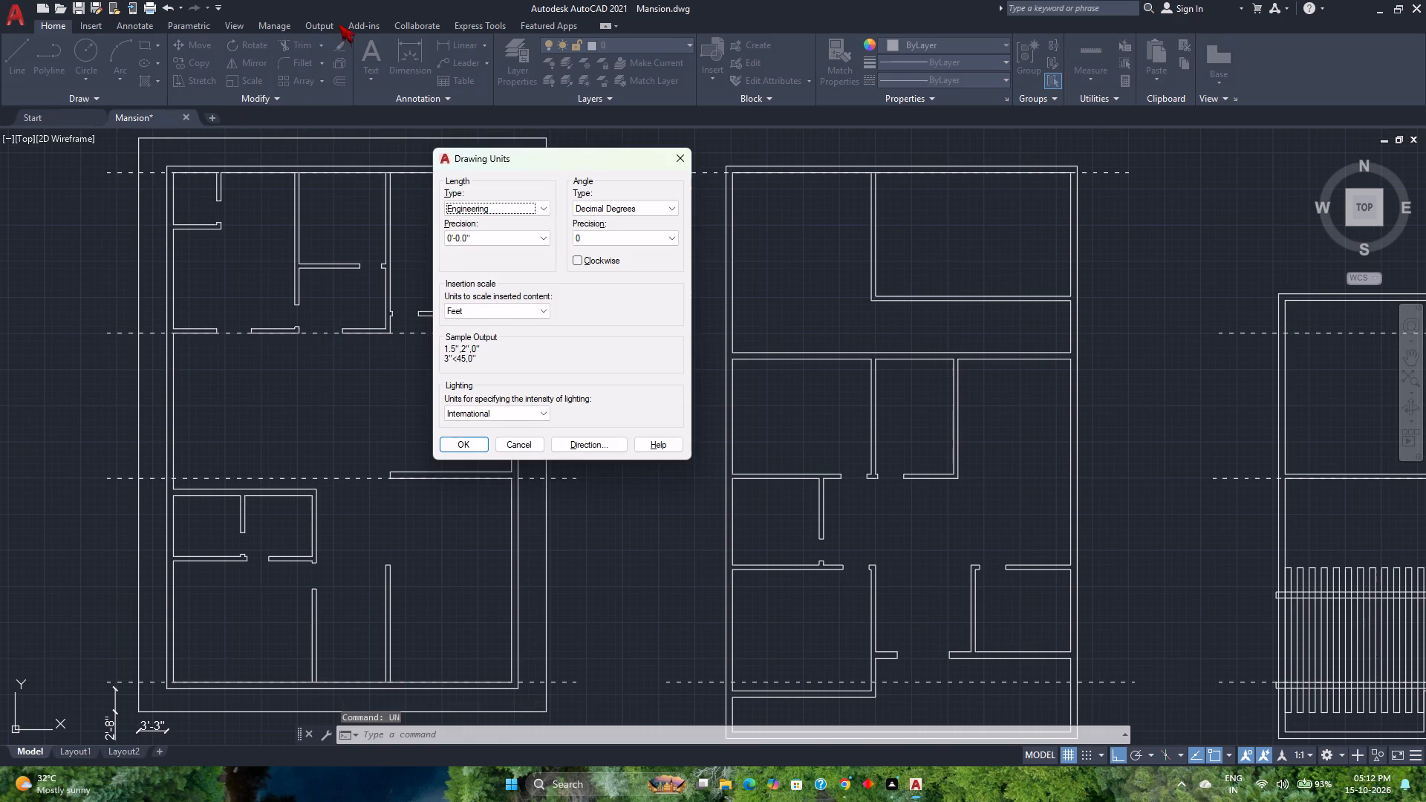
pyautogui.click(460, 307)
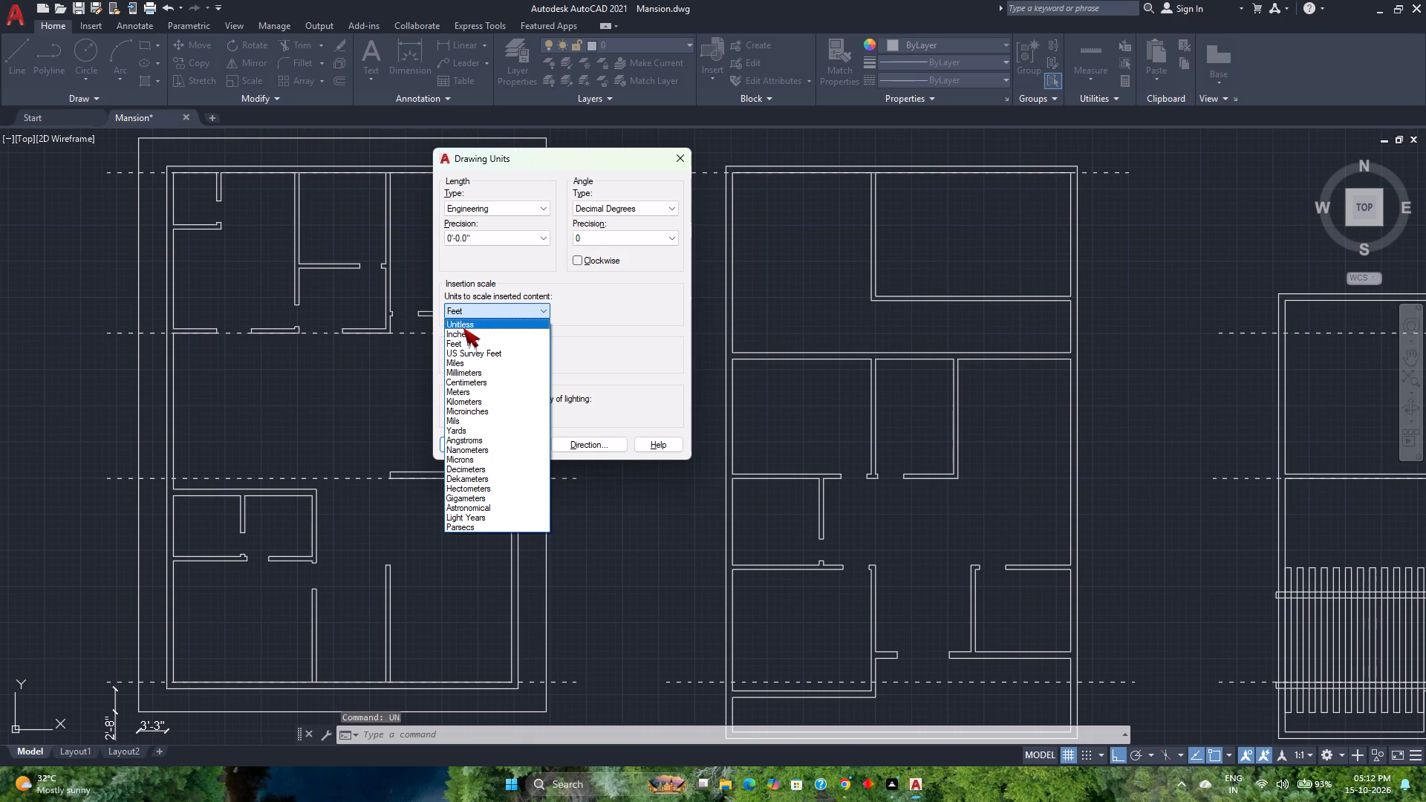
pyautogui.click(465, 333)
pyautogui.click(475, 445)
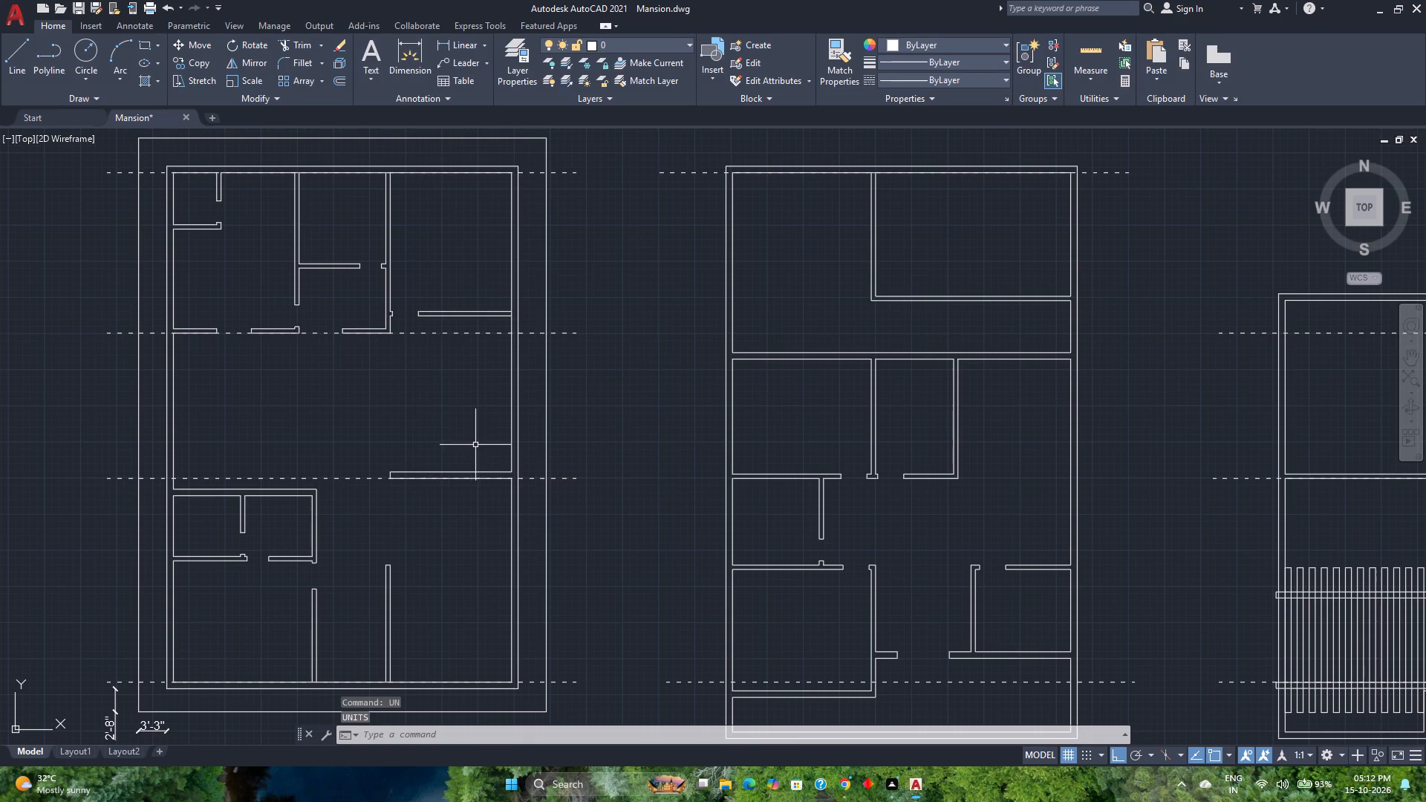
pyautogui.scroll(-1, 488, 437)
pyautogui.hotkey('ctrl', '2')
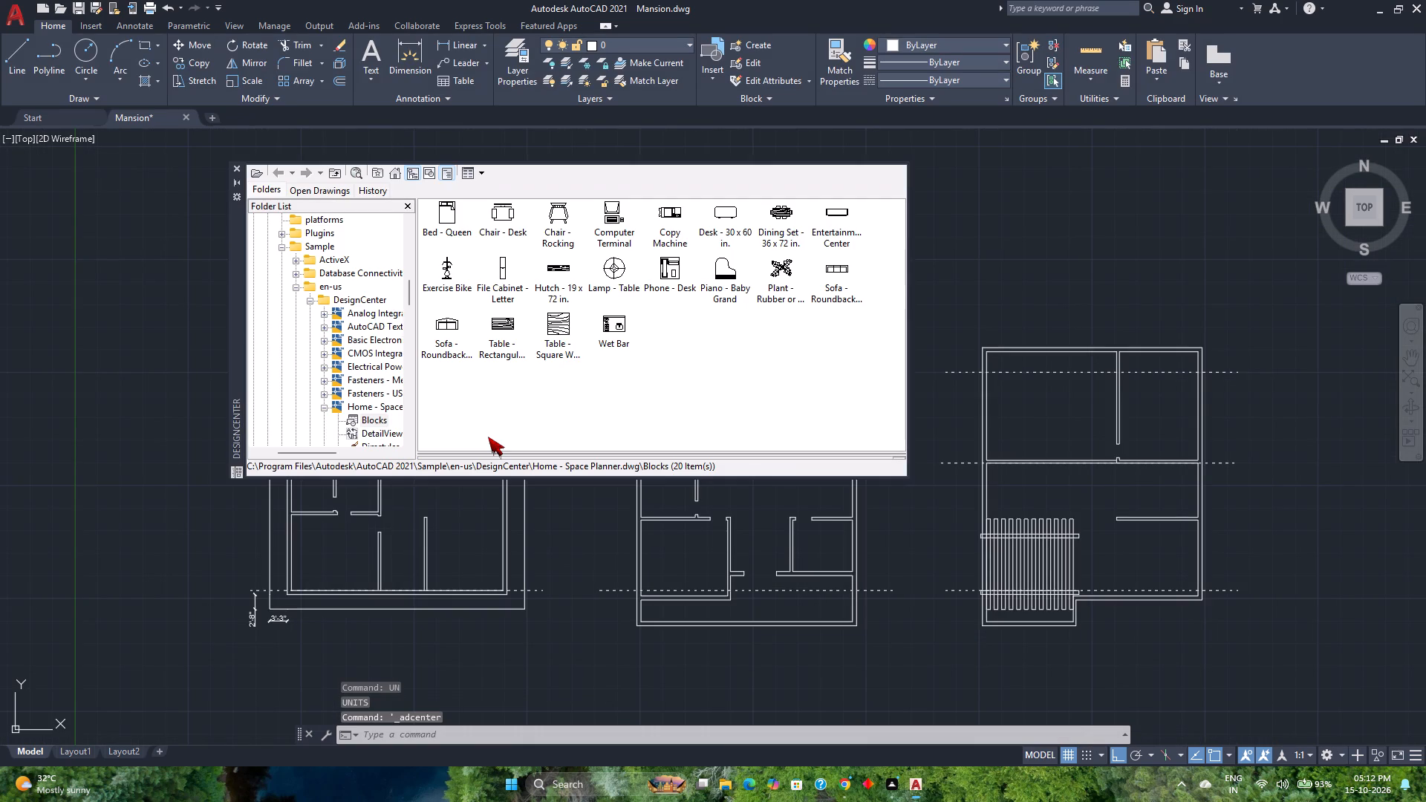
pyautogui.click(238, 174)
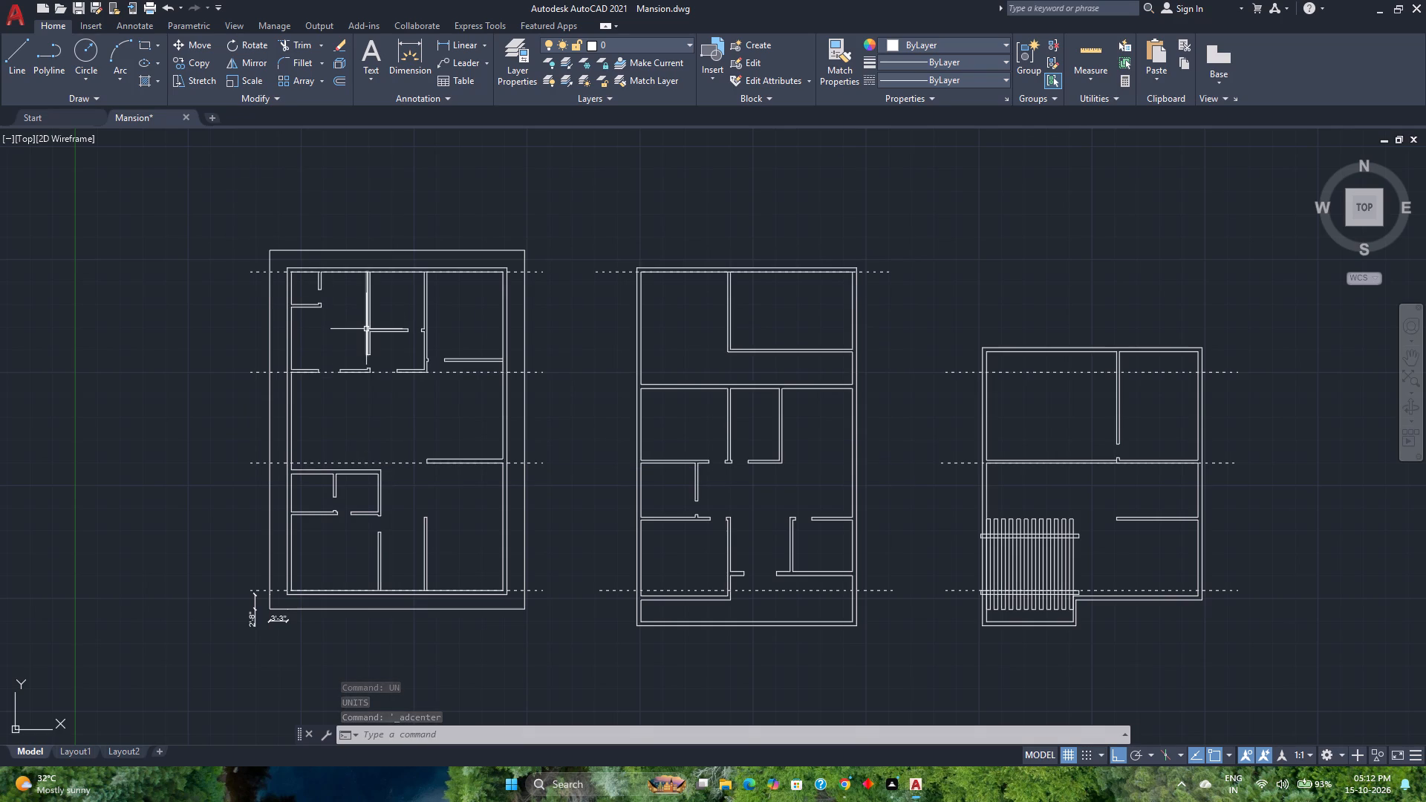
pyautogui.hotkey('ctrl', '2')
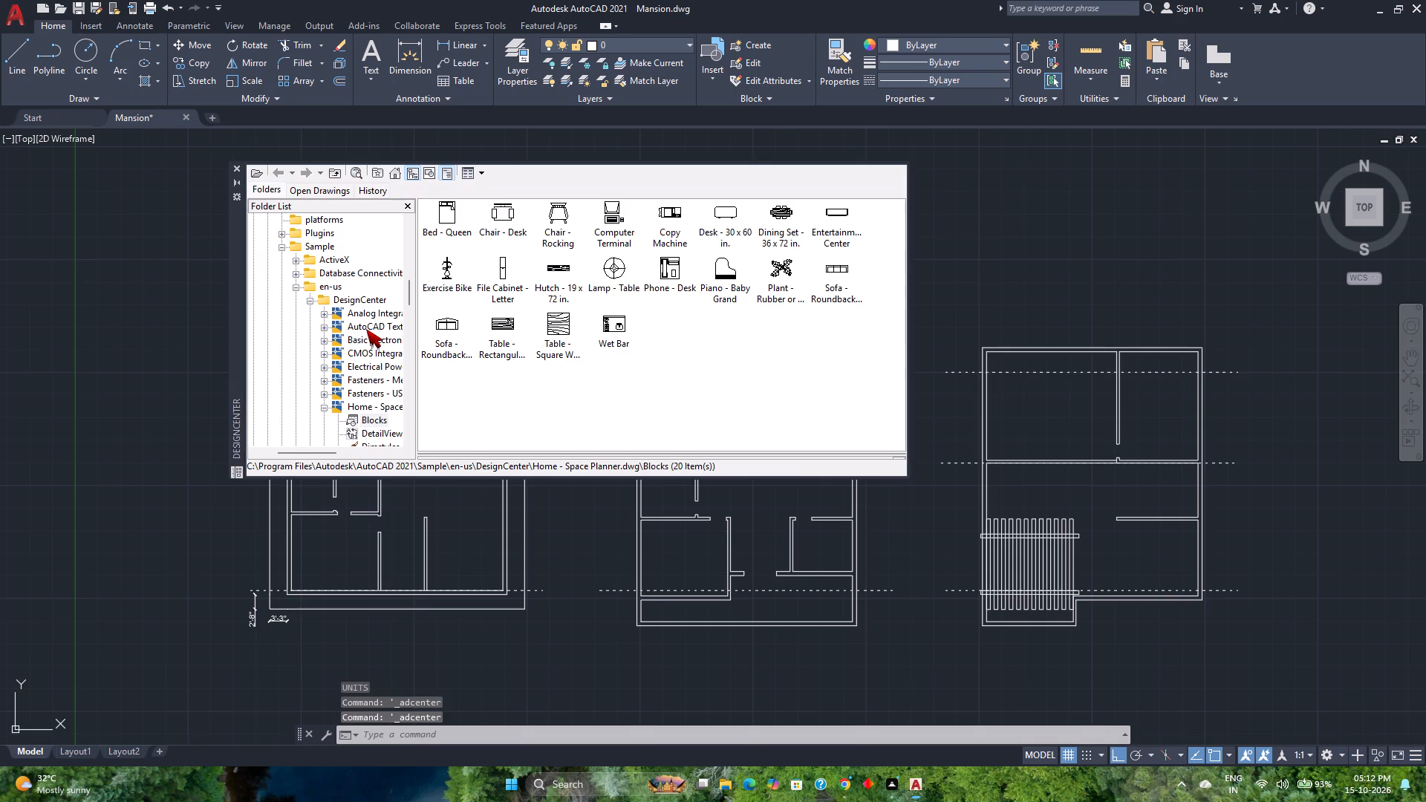
# Insert the Door - Imperial sample block at the wall end below the small upper-left room's door opening in the first floor plan.
pyautogui.hotkey('ctrl', '3')
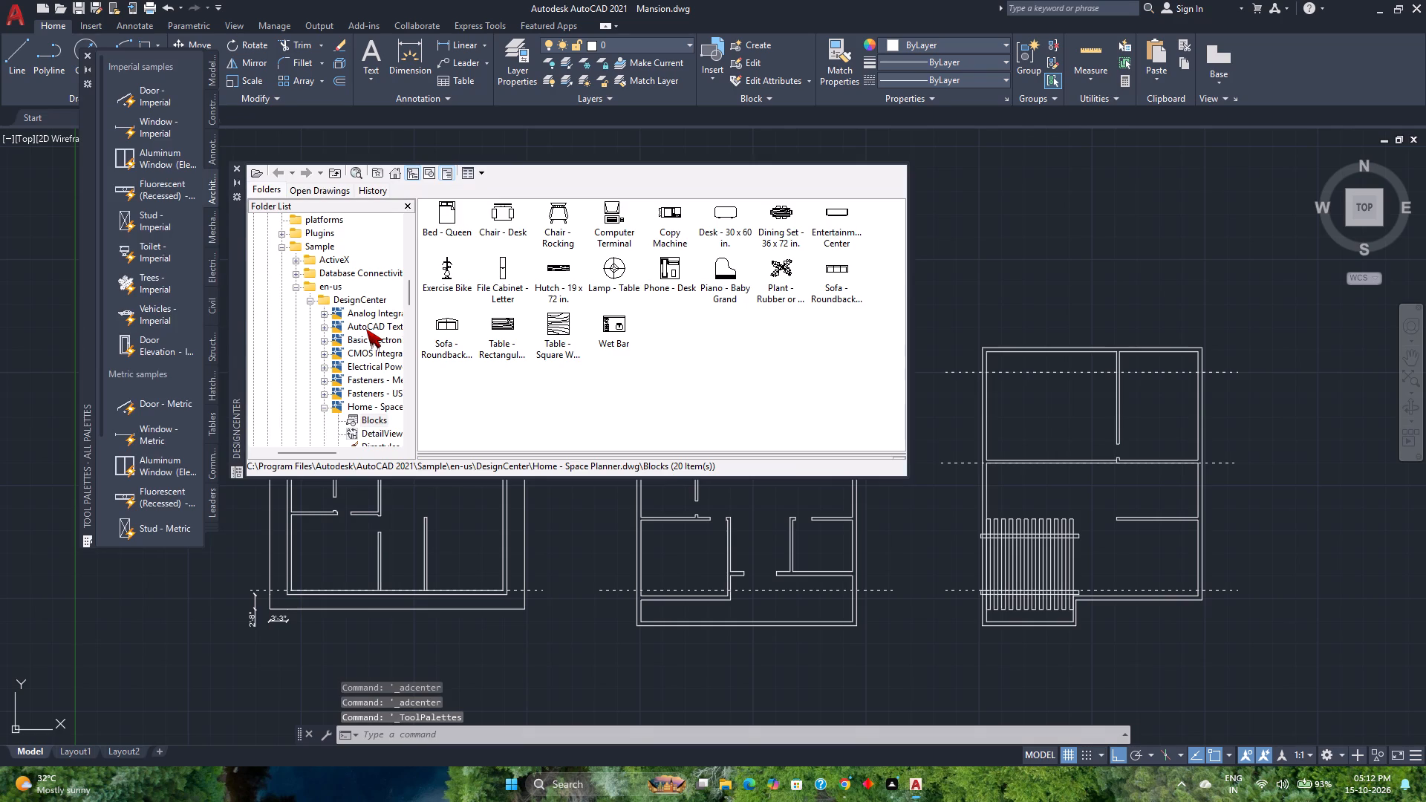
pyautogui.click(237, 169)
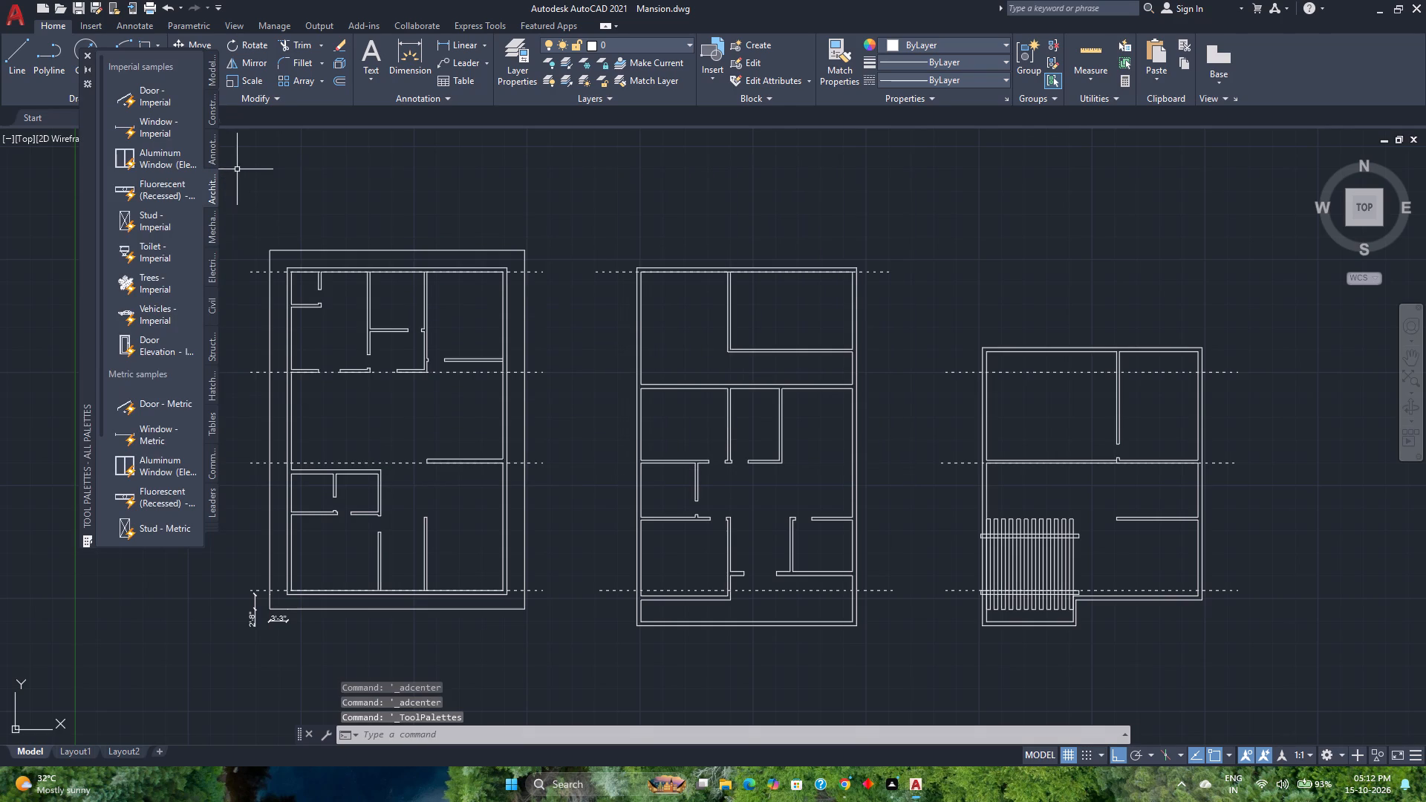
pyautogui.click(157, 103)
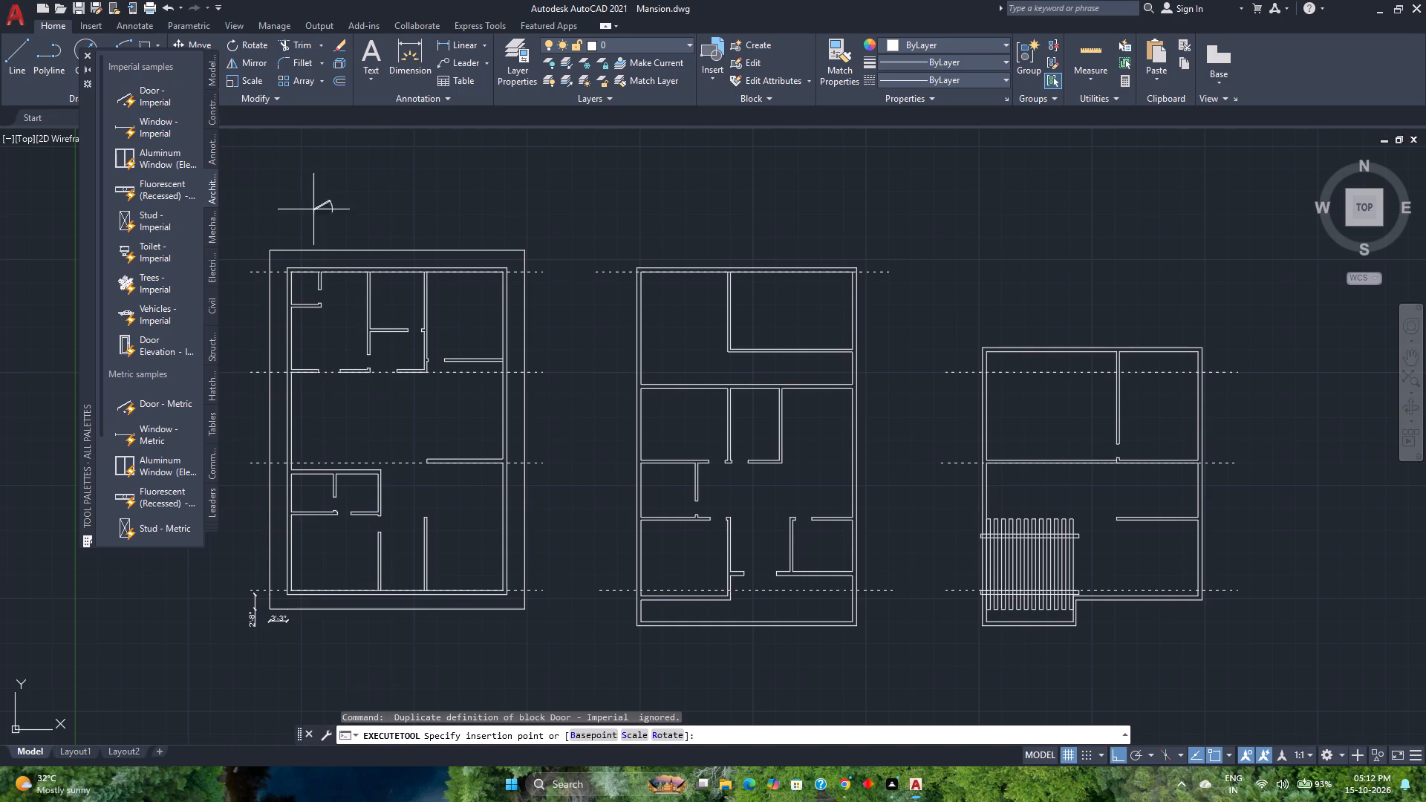
pyautogui.scroll(5, 325, 303)
pyautogui.moveTo(330, 305); pyautogui.dragTo(547, 353, button='middle')
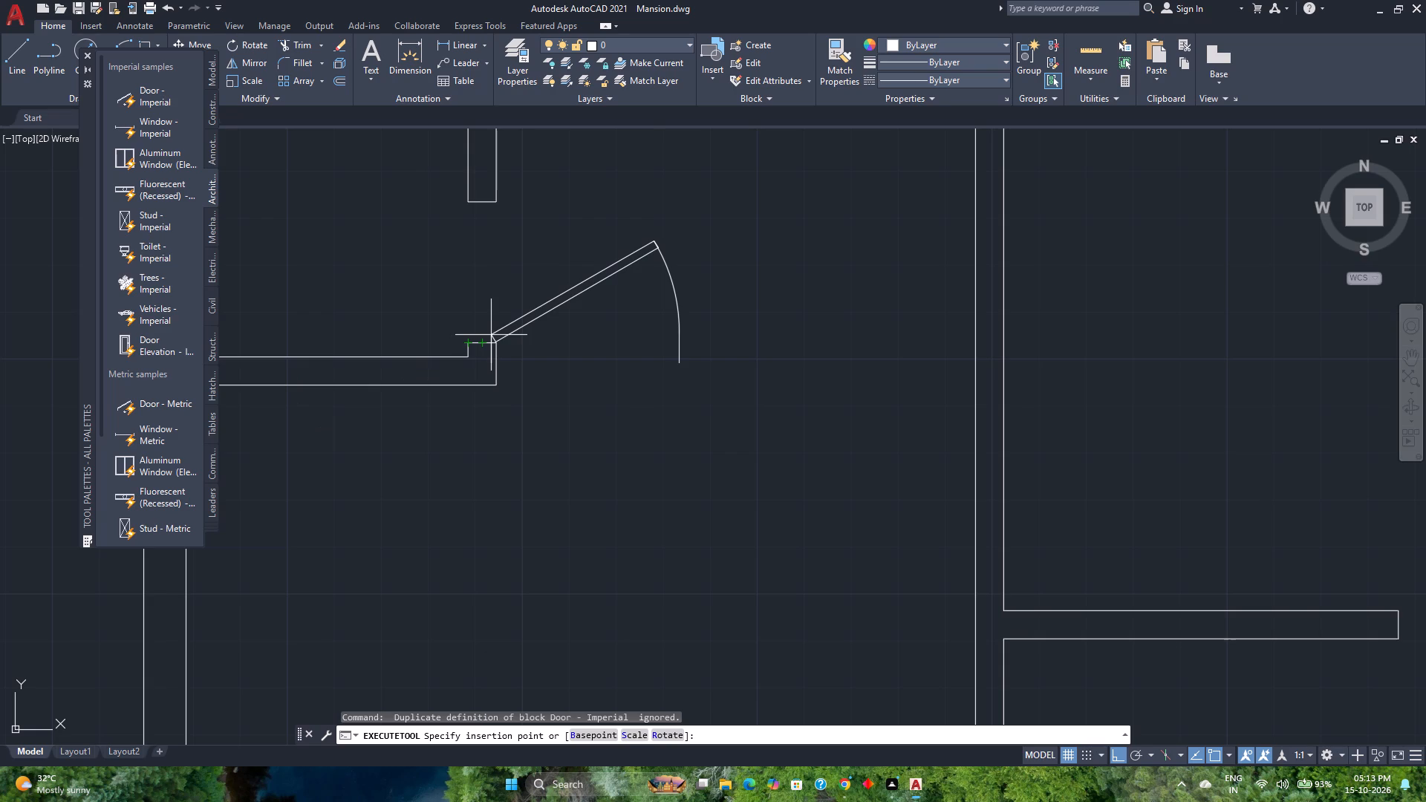
pyautogui.scroll(1, 491, 335)
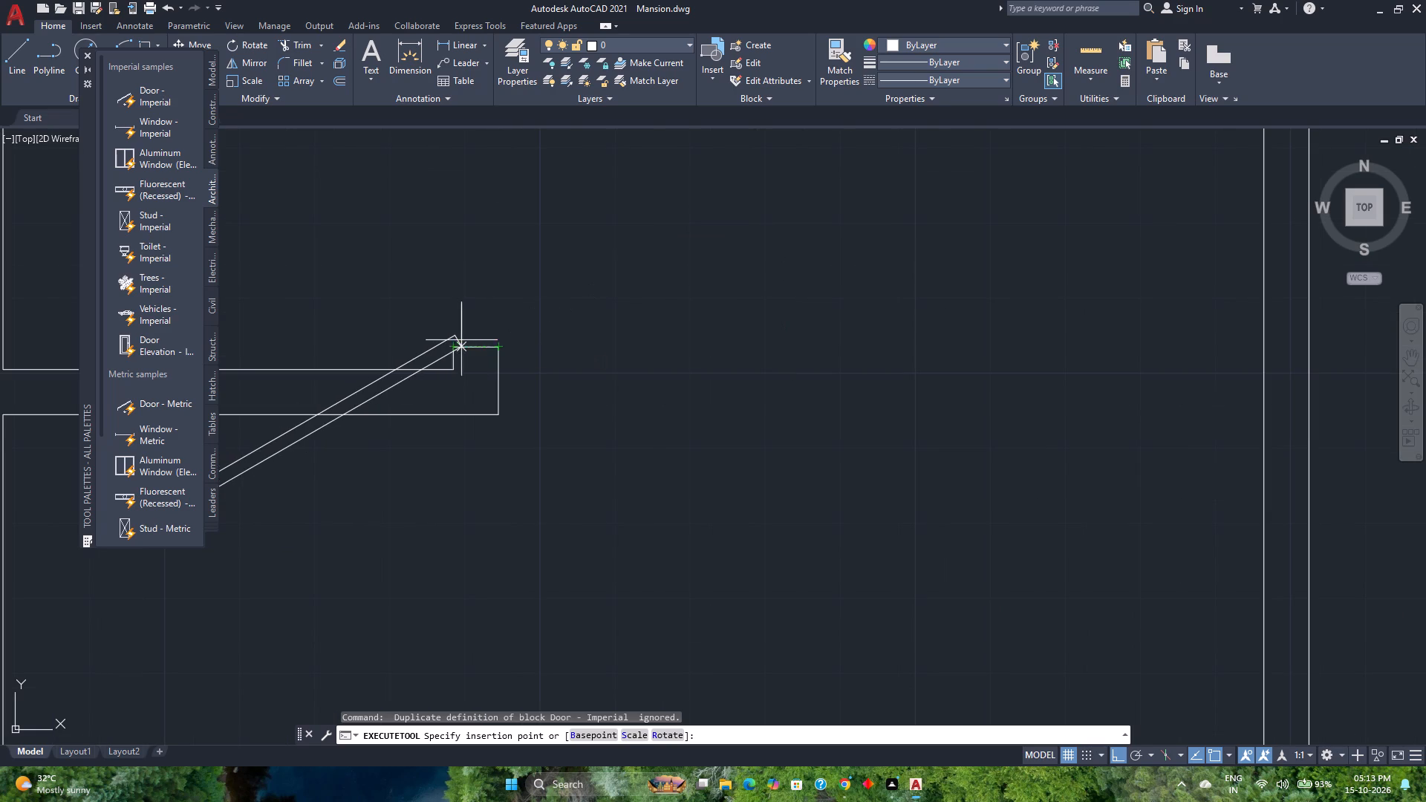
pyautogui.click(475, 340)
pyautogui.scroll(-2, 475, 340)
pyautogui.moveTo(475, 340); pyautogui.dragTo(495, 423, button='middle')
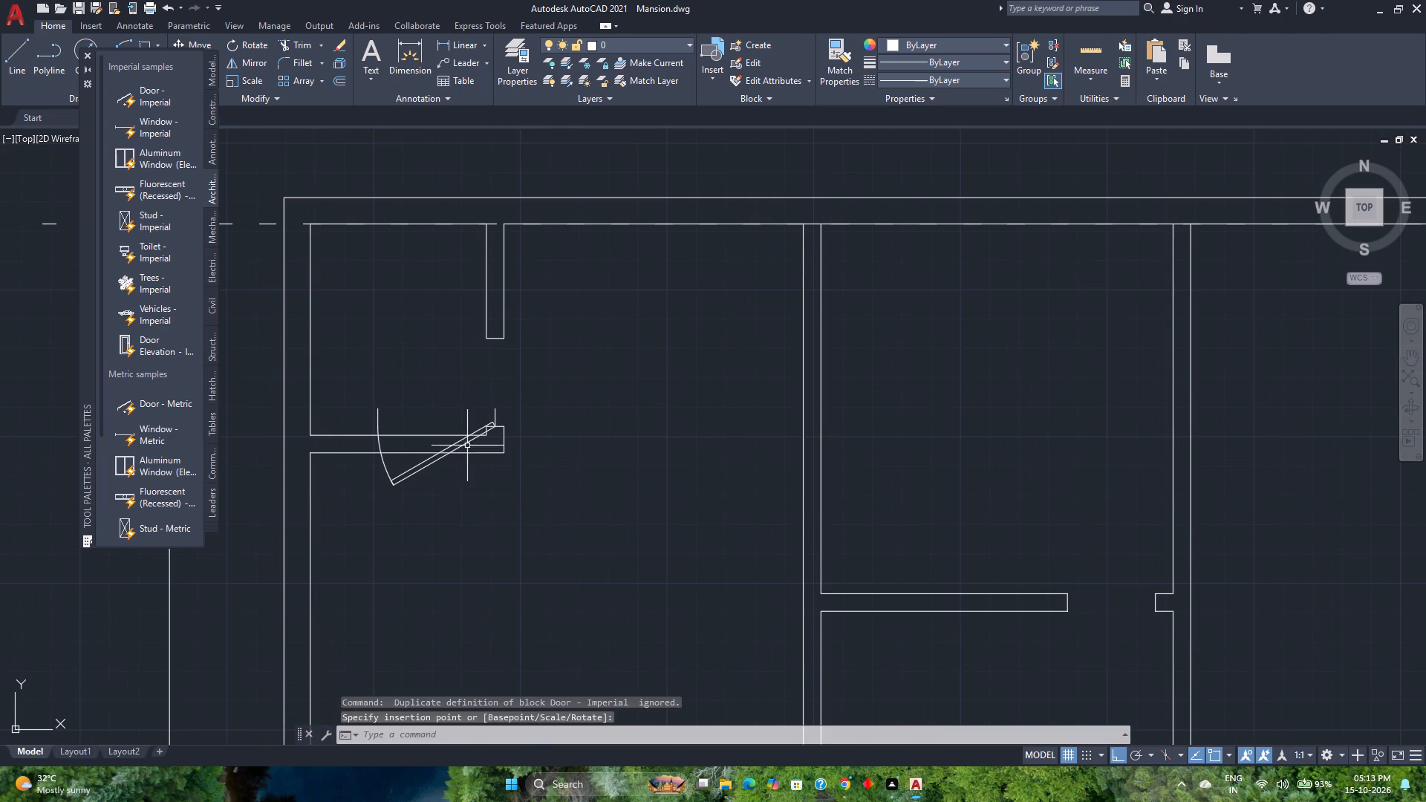
# Rotate the inserted door 270° about its hinge point so it spans the small room's opening.
pyautogui.click(390, 482)
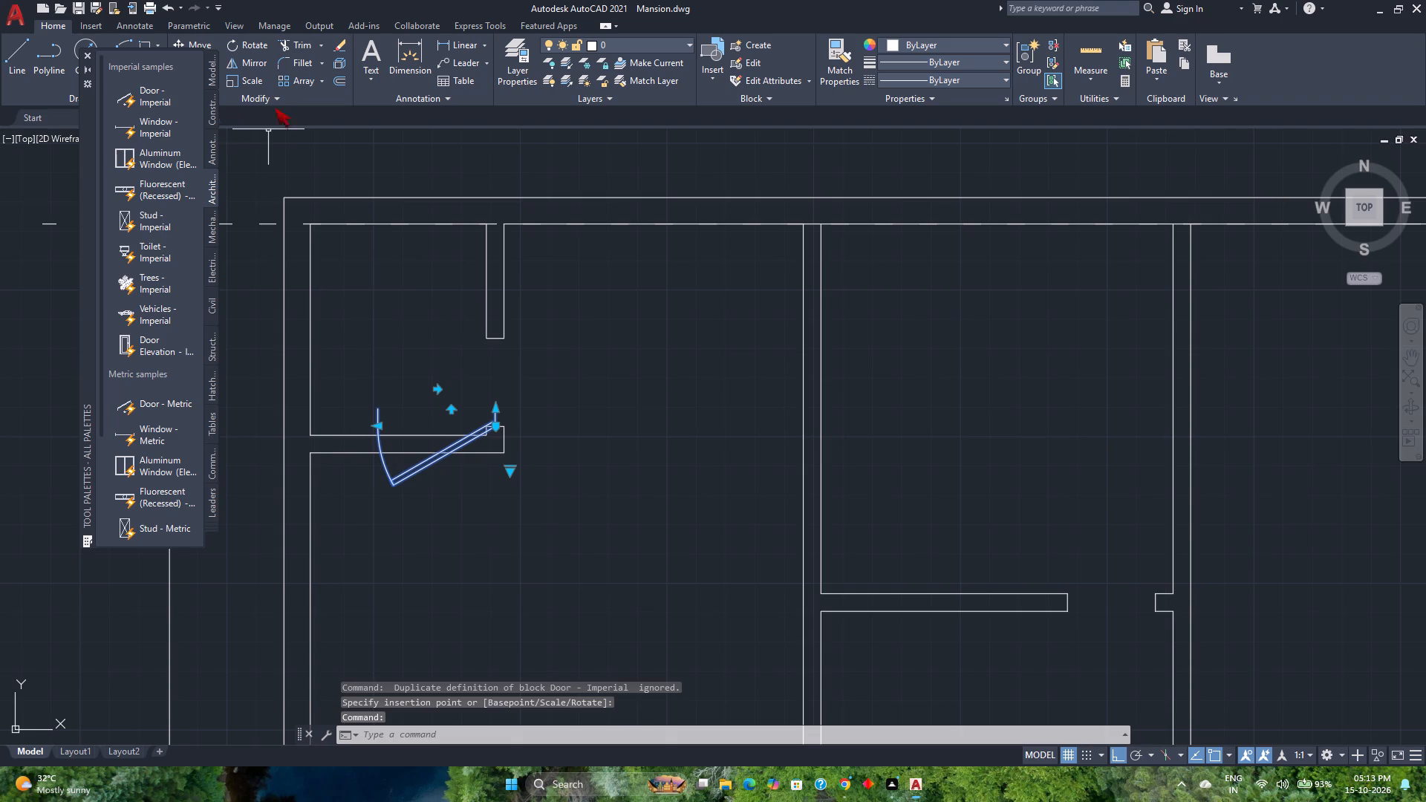
pyautogui.click(259, 48)
pyautogui.click(492, 431)
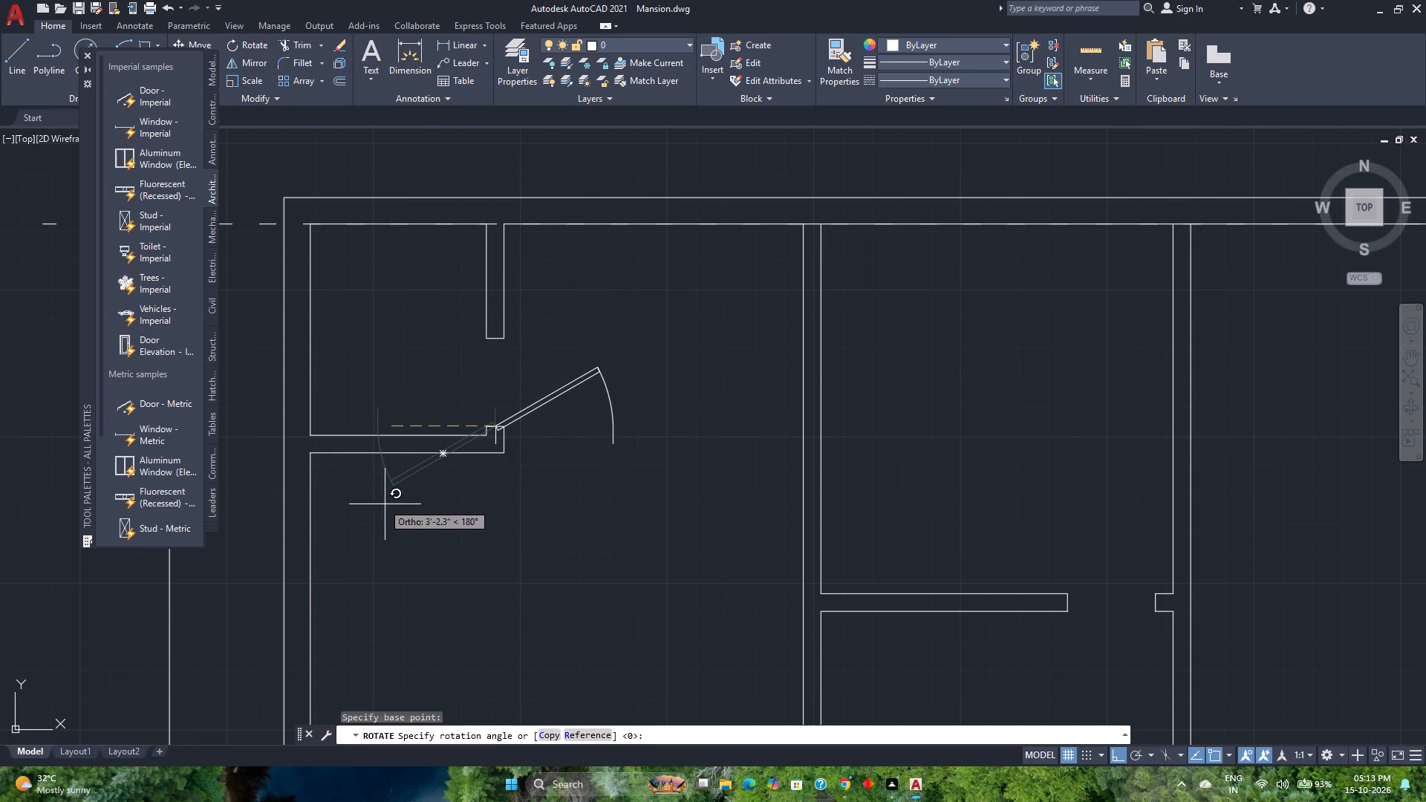
pyautogui.click(492, 528)
# Close the tool palettes and move the door 3" from its hinge point onto the inner corner of the wall end.
pyautogui.click(495, 388)
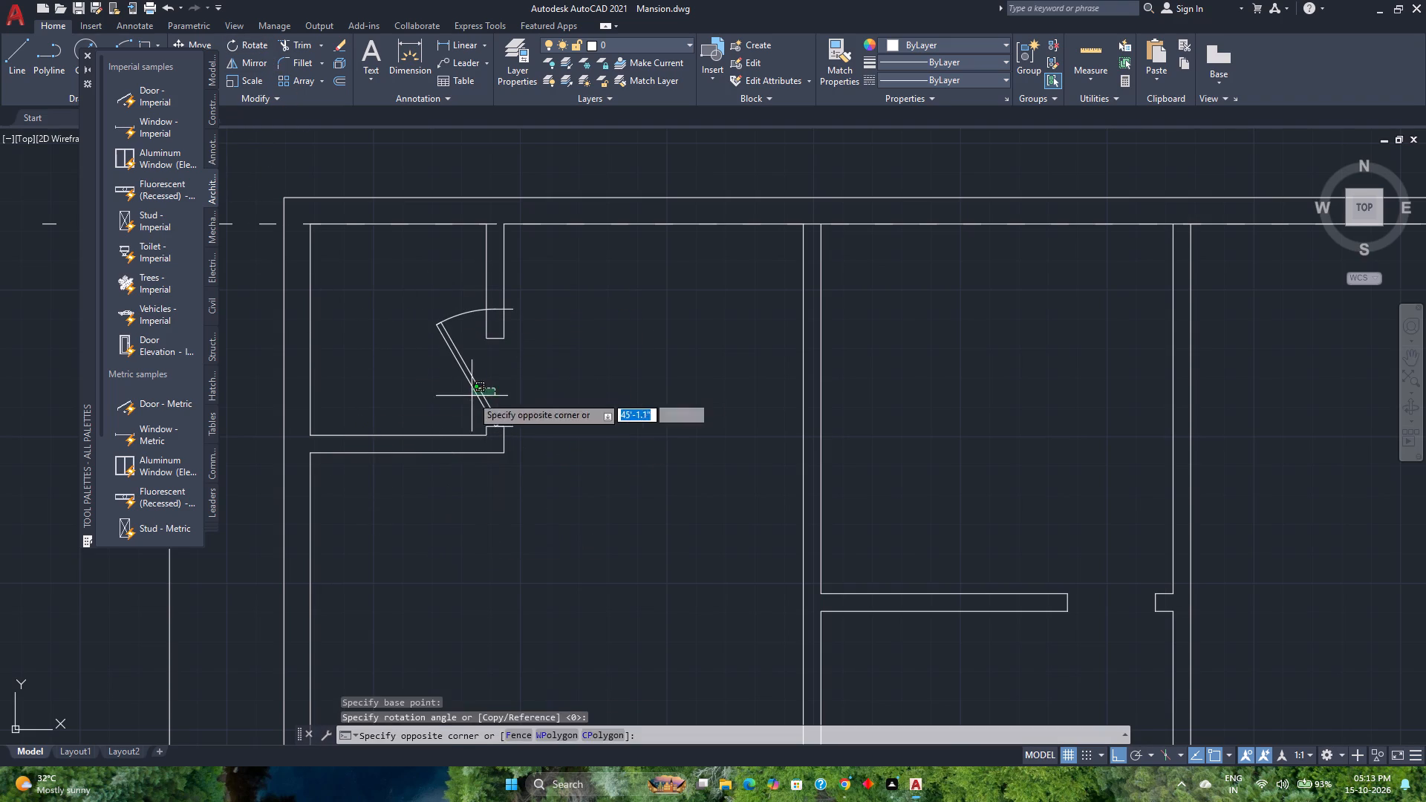
pyautogui.click(458, 402)
pyautogui.scroll(2, 497, 308)
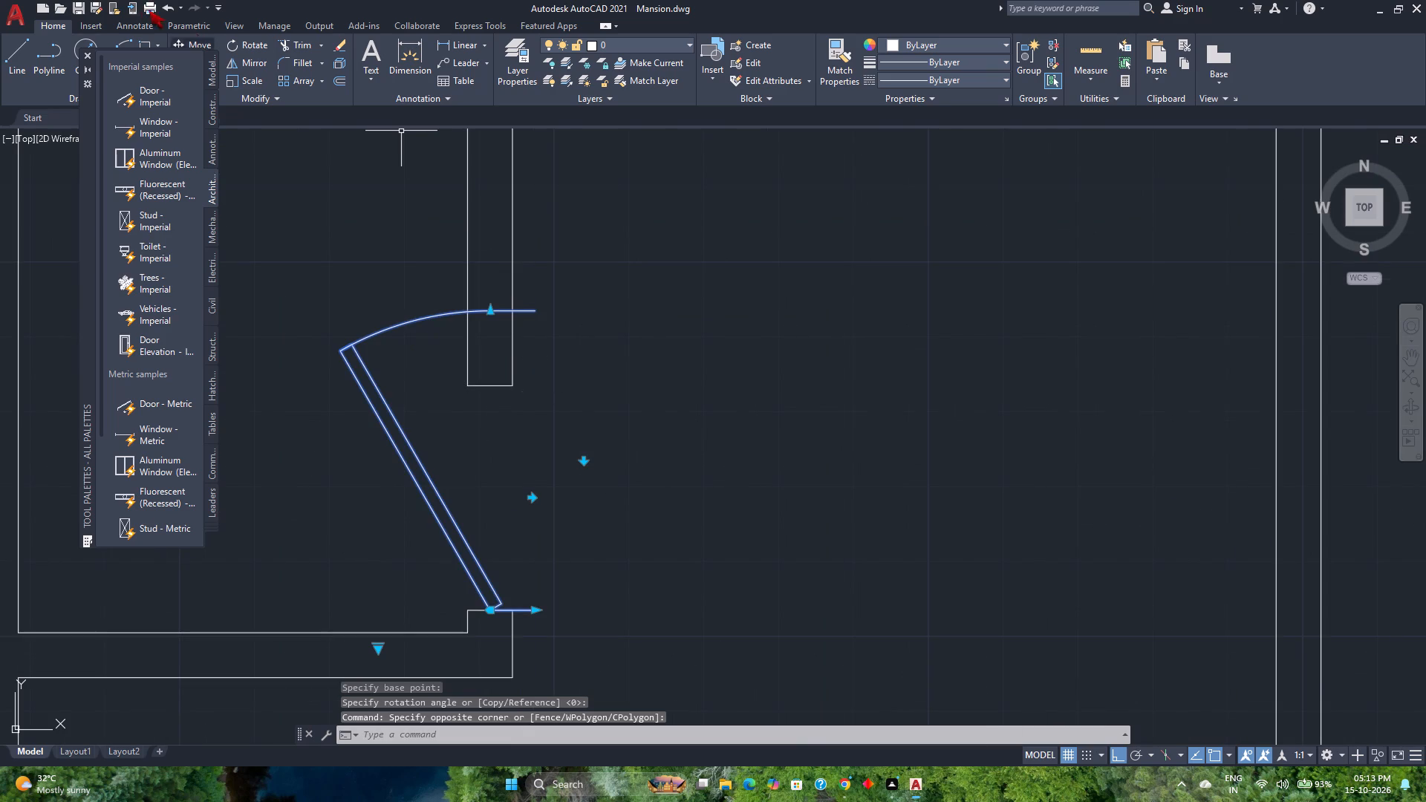
pyautogui.click(88, 58)
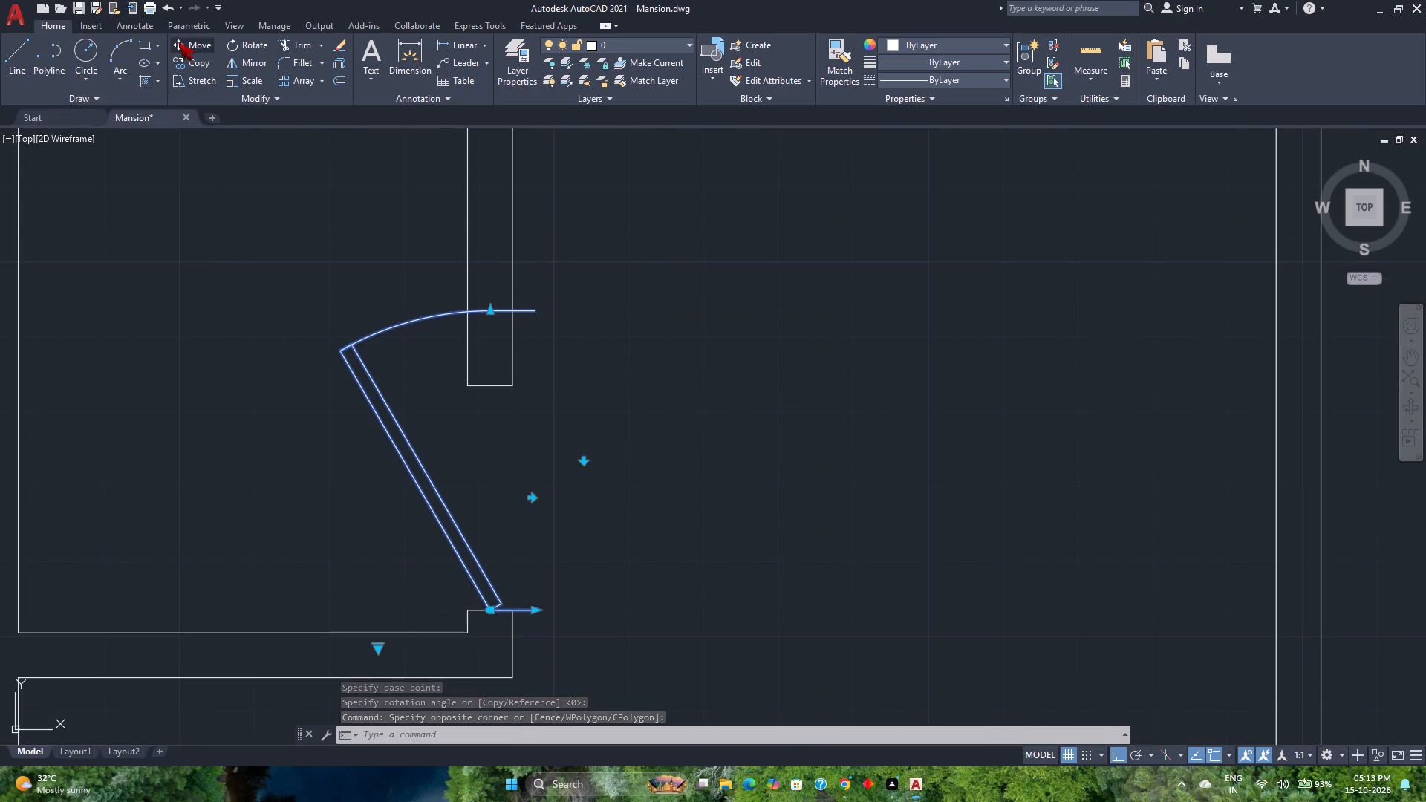
pyautogui.click(179, 42)
pyautogui.moveTo(348, 354); pyautogui.dragTo(341, 177, button='middle')
pyautogui.middleClick(341, 176)
pyautogui.scroll(2, 466, 450)
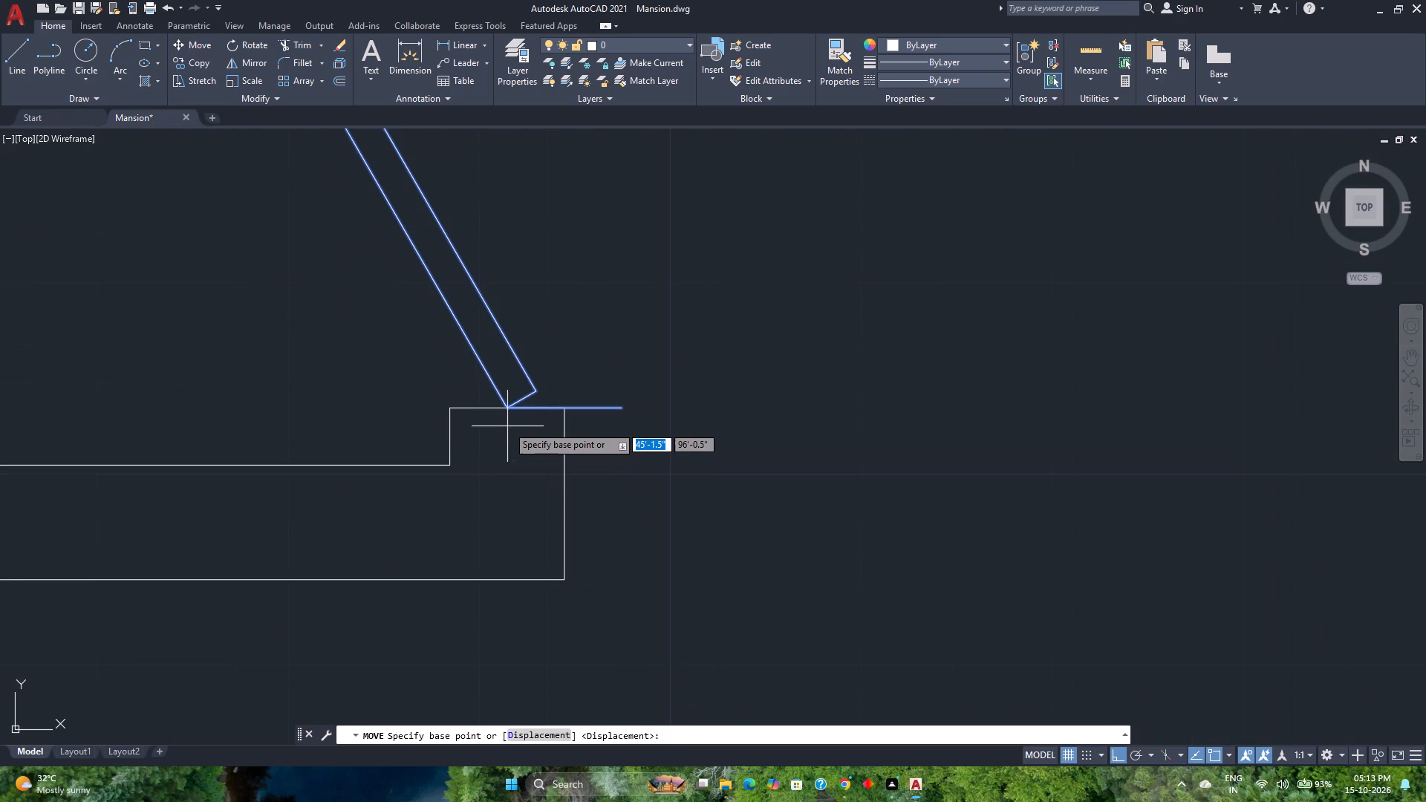
pyautogui.click(509, 408)
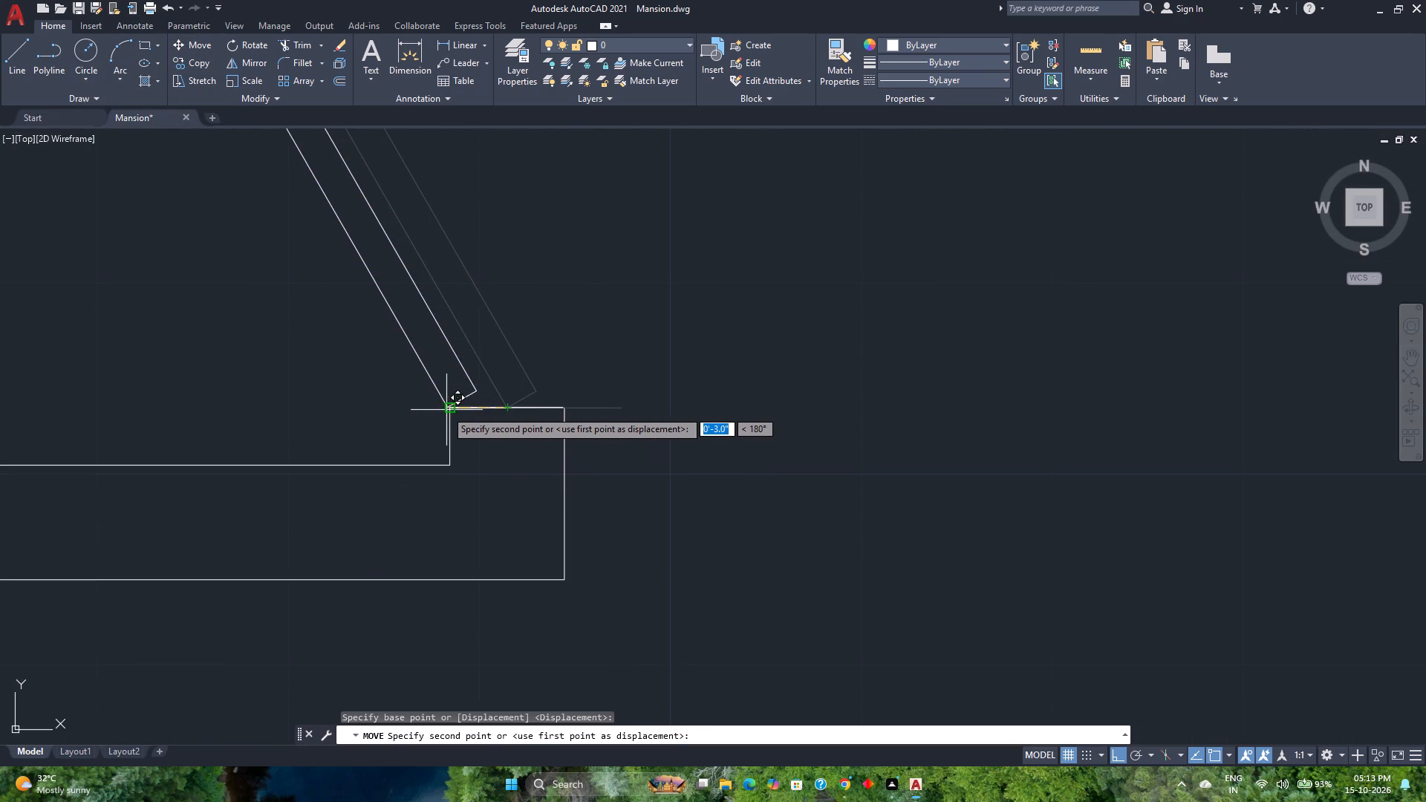
pyautogui.click(446, 410)
# Shorten the door's width so that it ends at the upper wall end of the small room's opening.
pyautogui.scroll(-3, 446, 410)
pyautogui.click(403, 229)
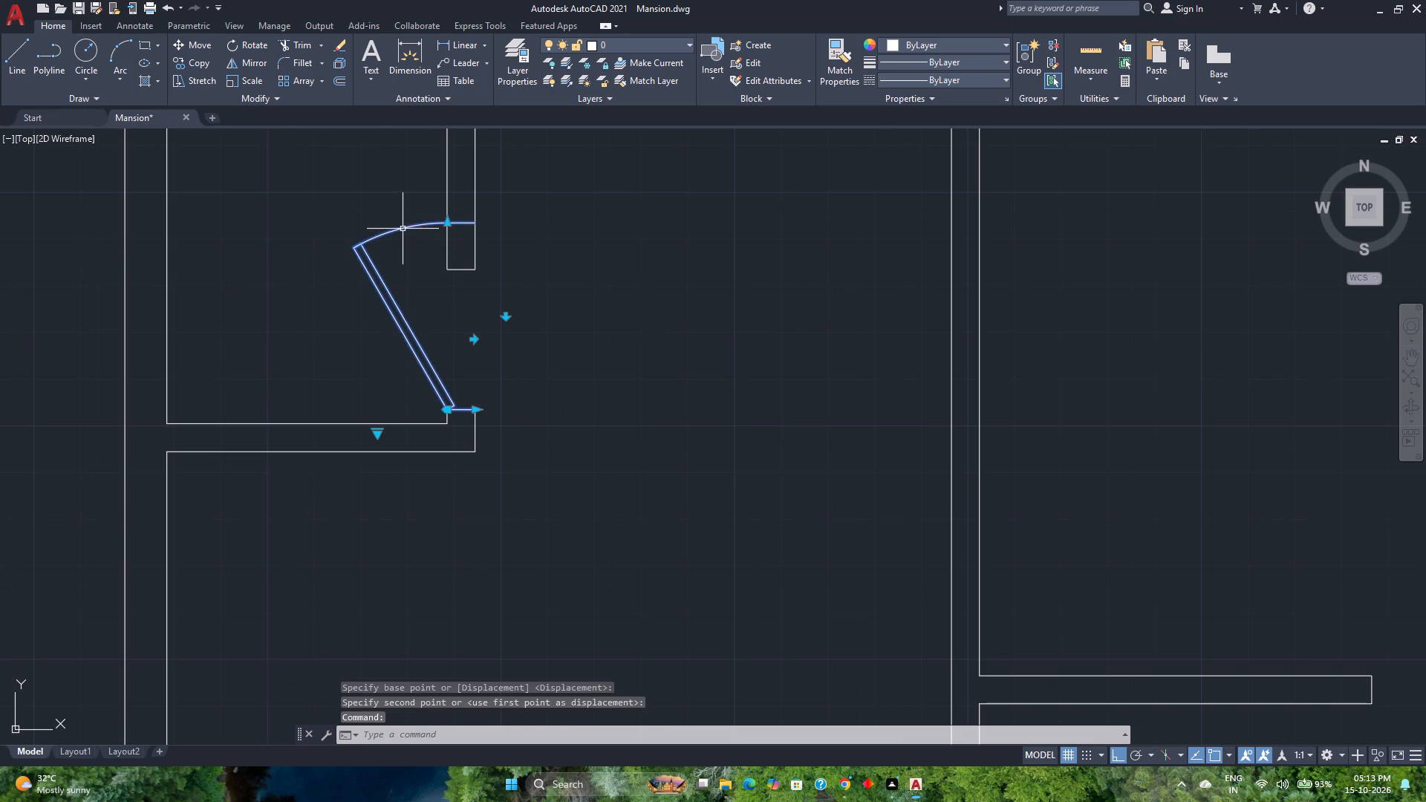
pyautogui.click(450, 224)
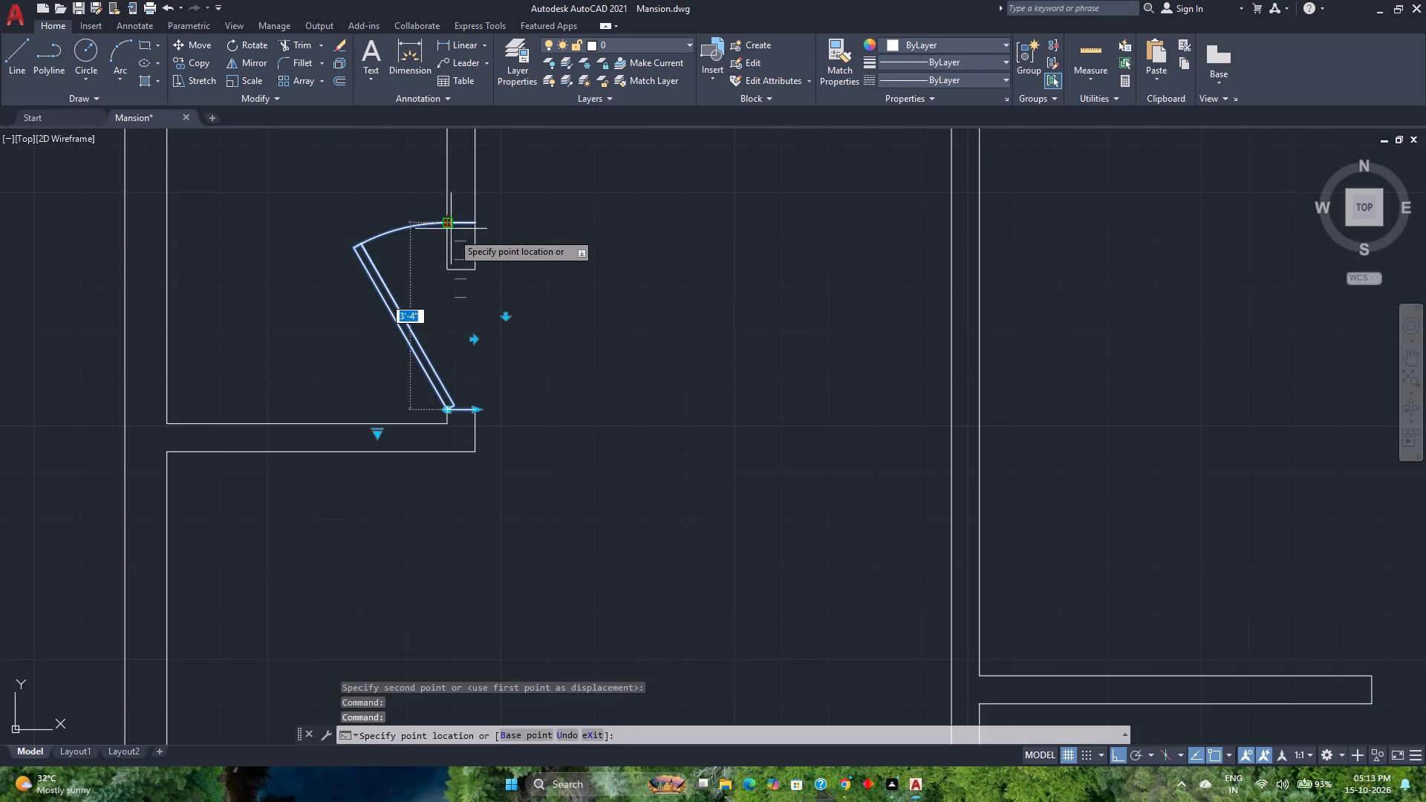
pyautogui.scroll(2, 456, 280)
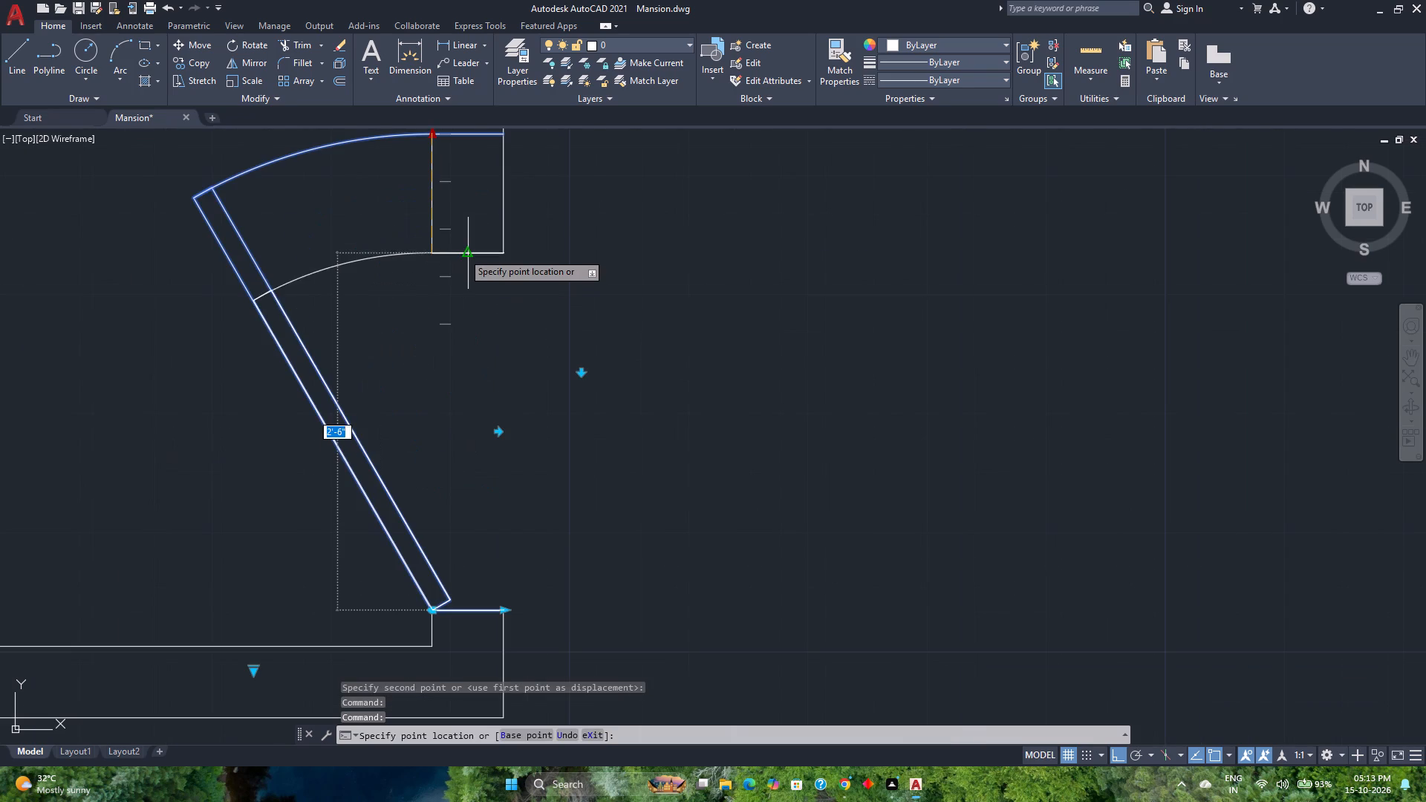
pyautogui.click(463, 252)
pyautogui.scroll(-2, 416, 345)
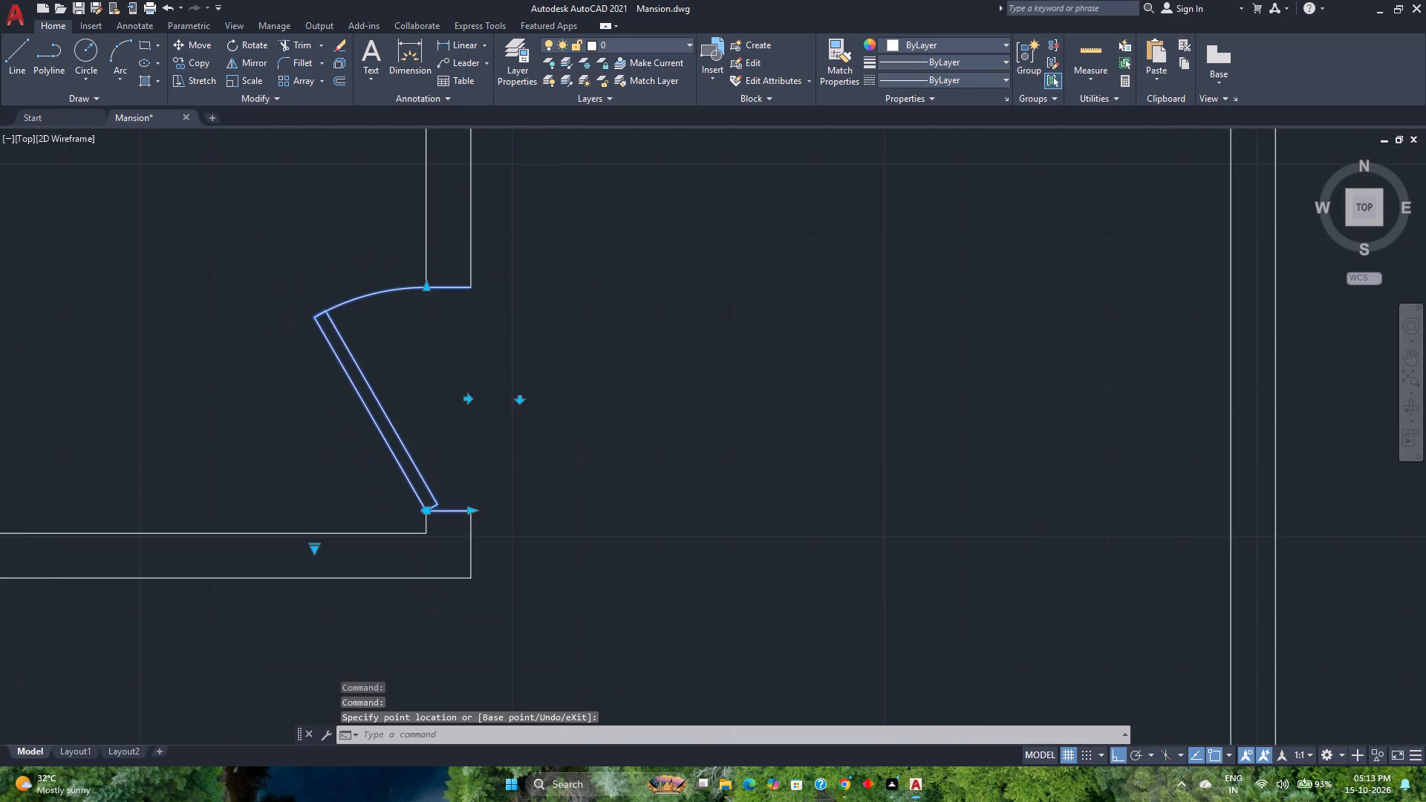
# Set the door's swing to Open 90° and save the drawing.
pyautogui.click(349, 469)
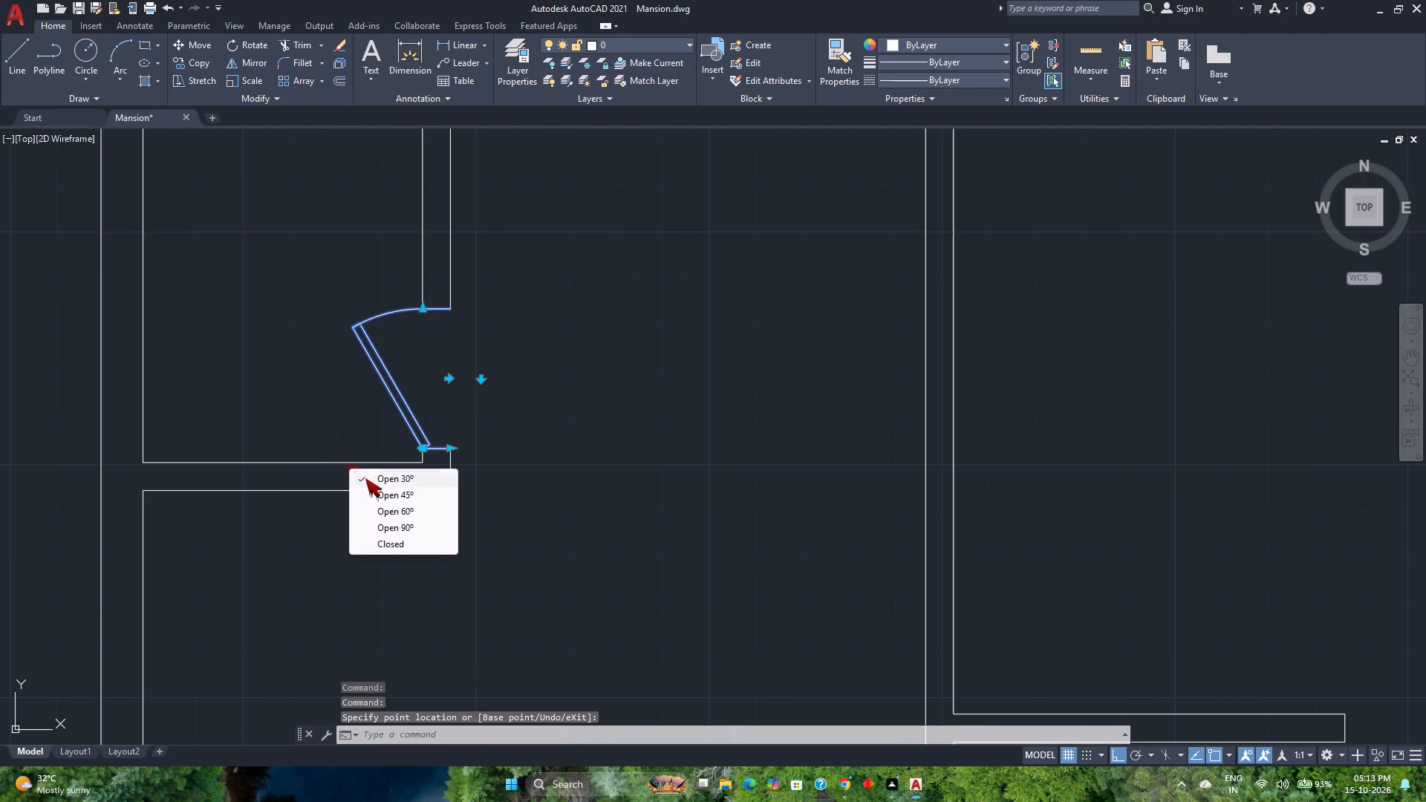
pyautogui.click(402, 523)
pyautogui.scroll(-3, 403, 492)
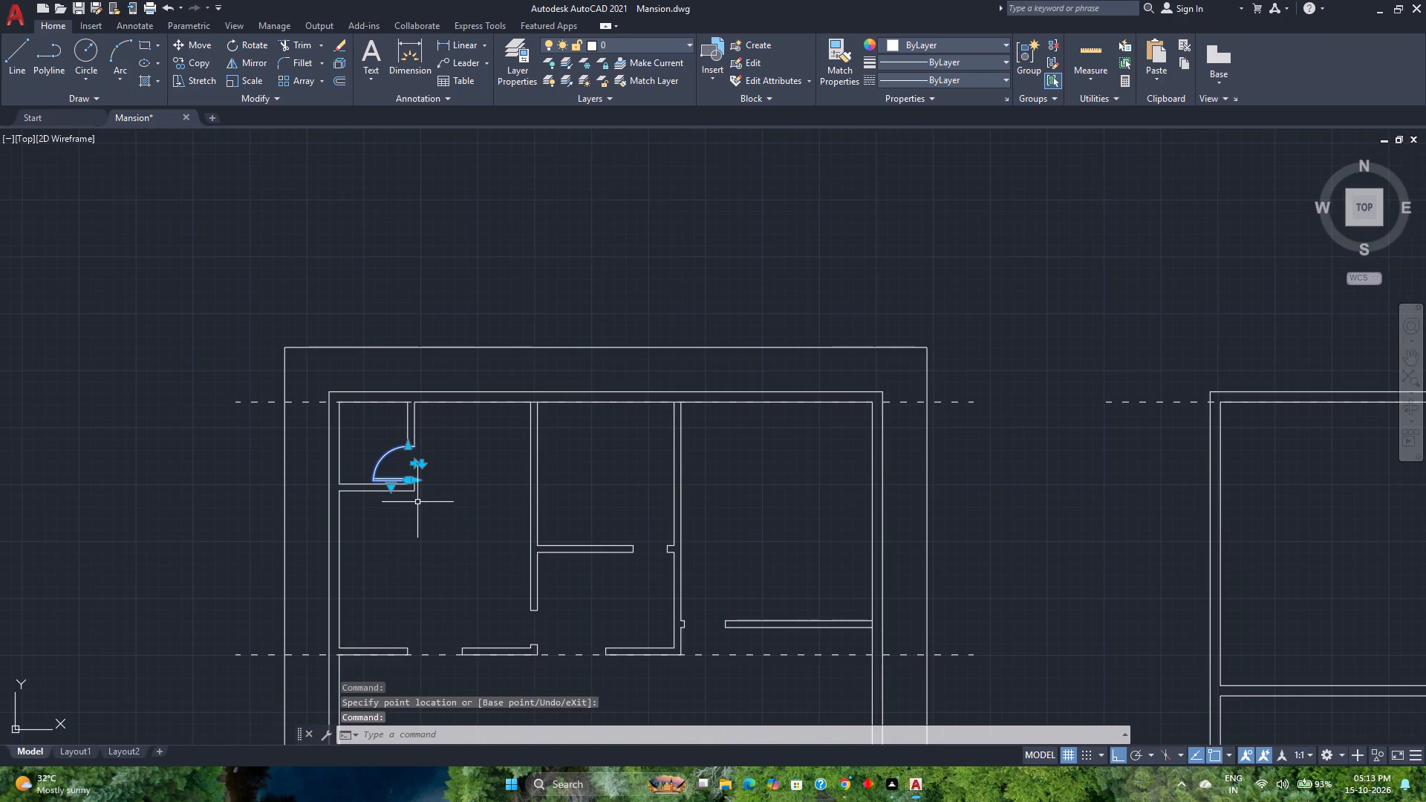
pyautogui.press('Escape')
pyautogui.hotkey('ctrl', 's')
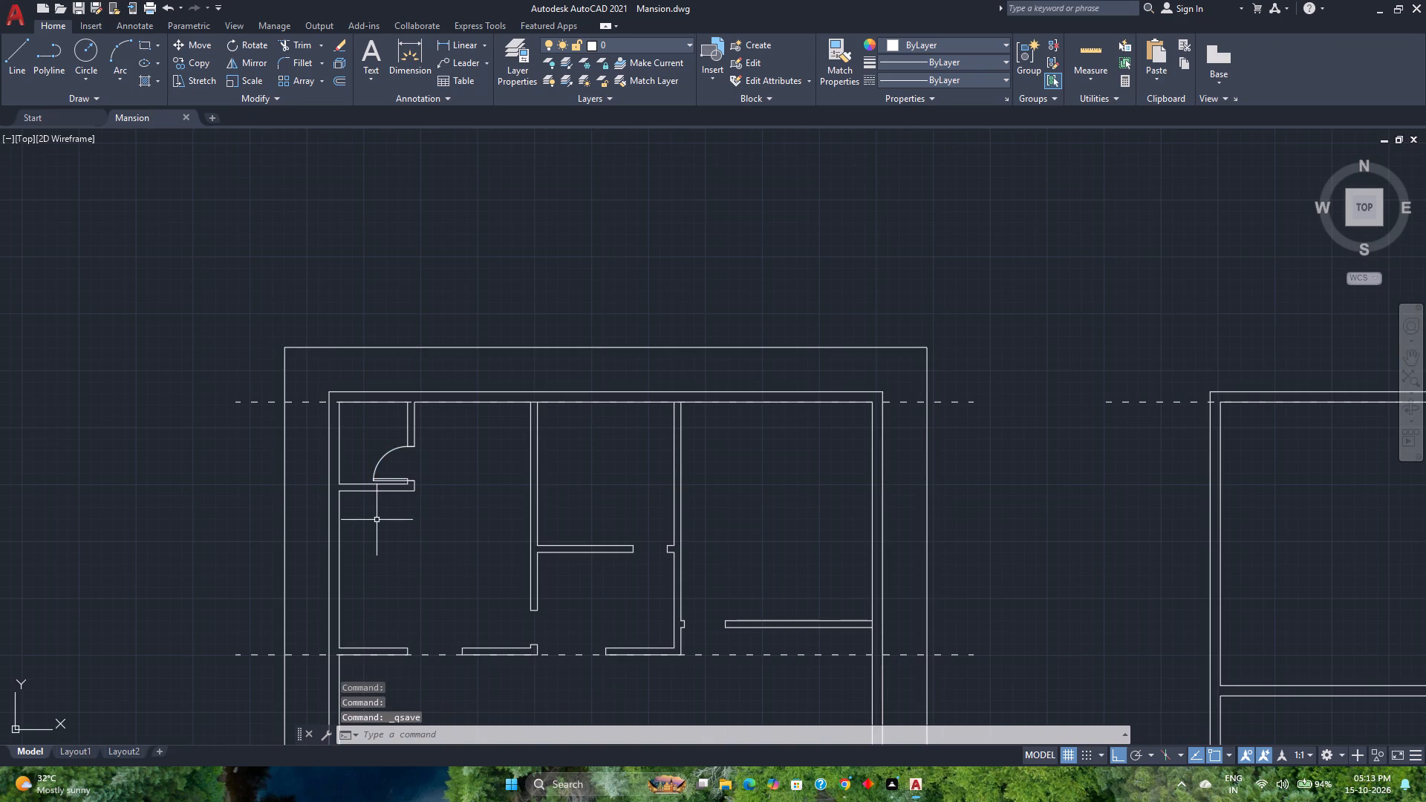
# Copy the small room's door to the wall opening just above the dashed line and to the end of the short horizontal partition.
pyautogui.click(388, 465)
pyautogui.click(382, 457)
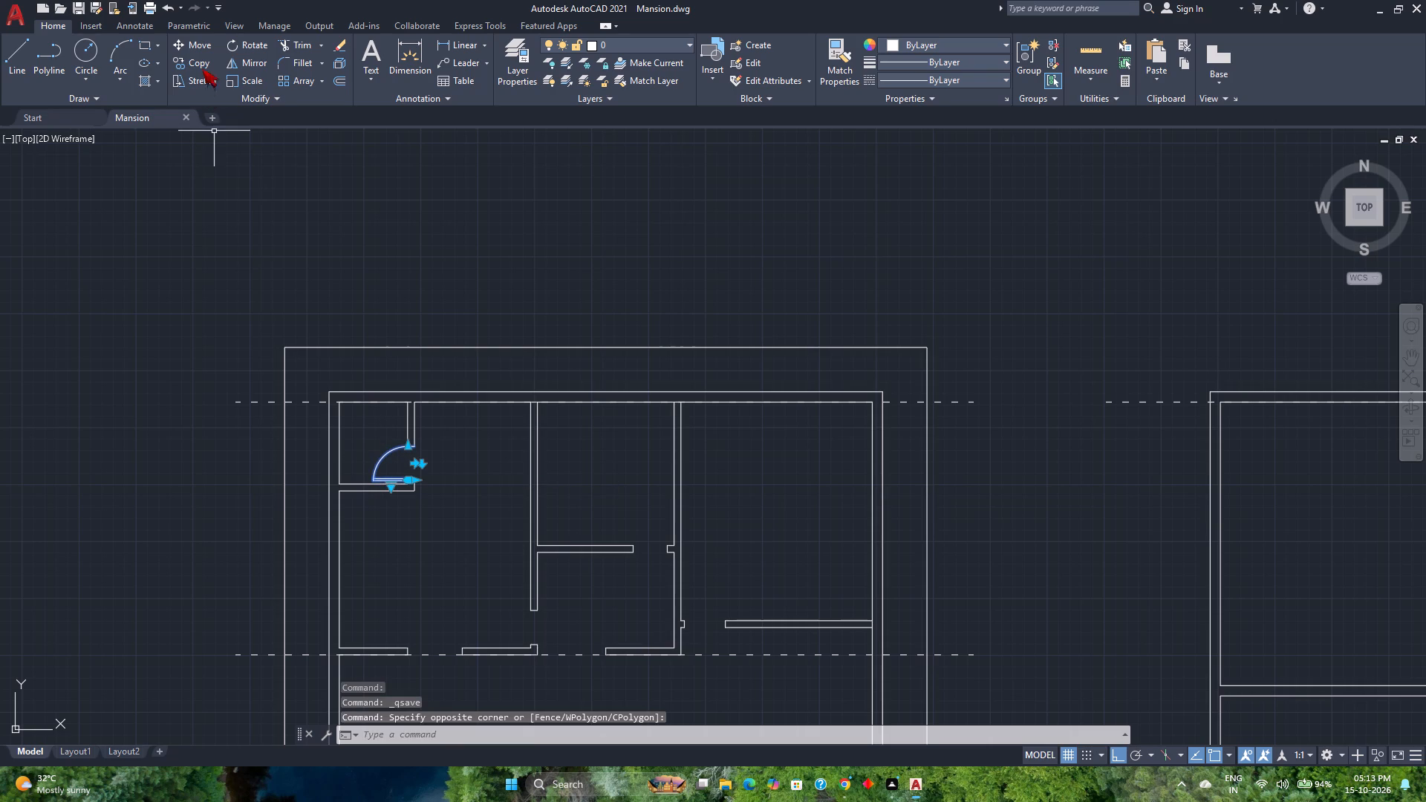
pyautogui.click(202, 62)
pyautogui.scroll(2, 408, 553)
pyautogui.scroll(2, 411, 471)
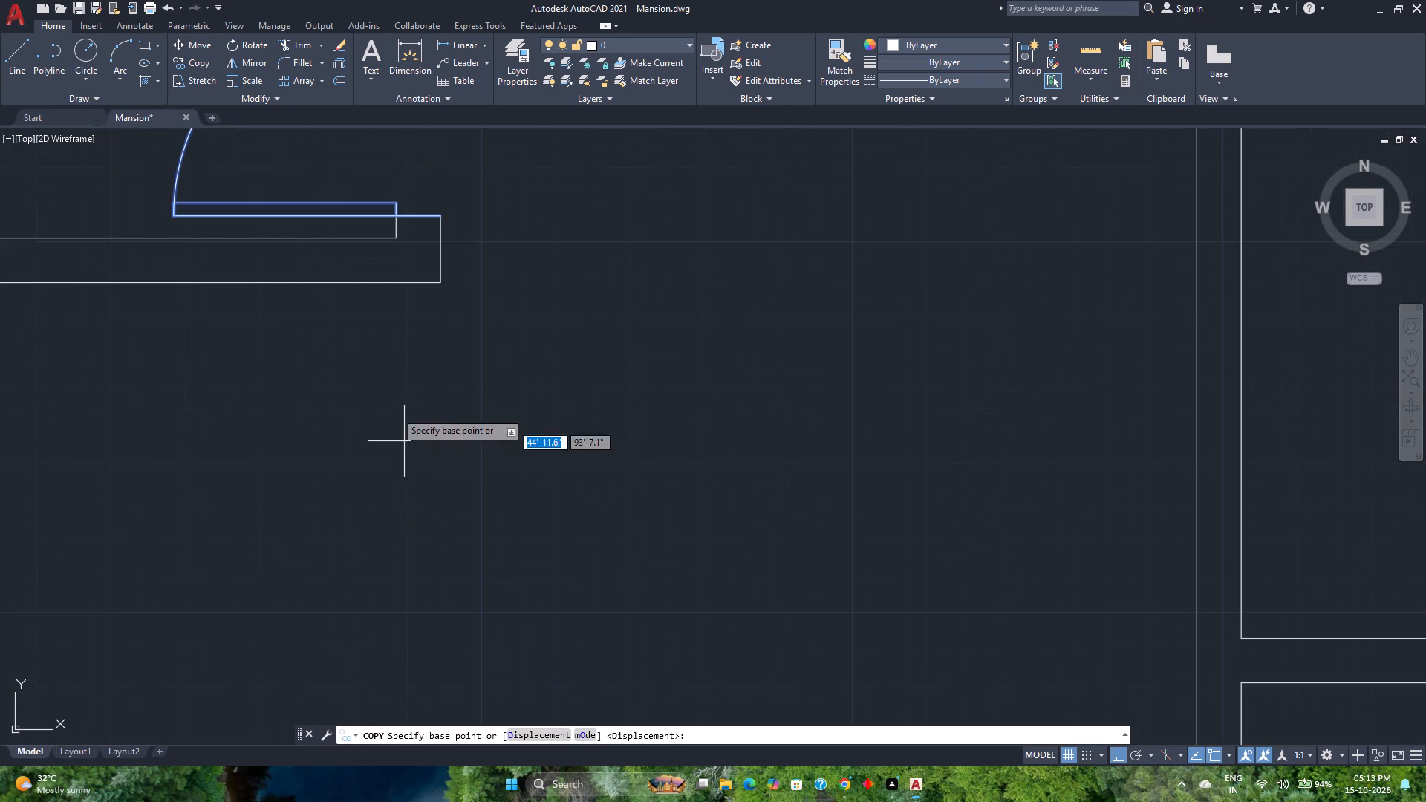
pyautogui.click(443, 213)
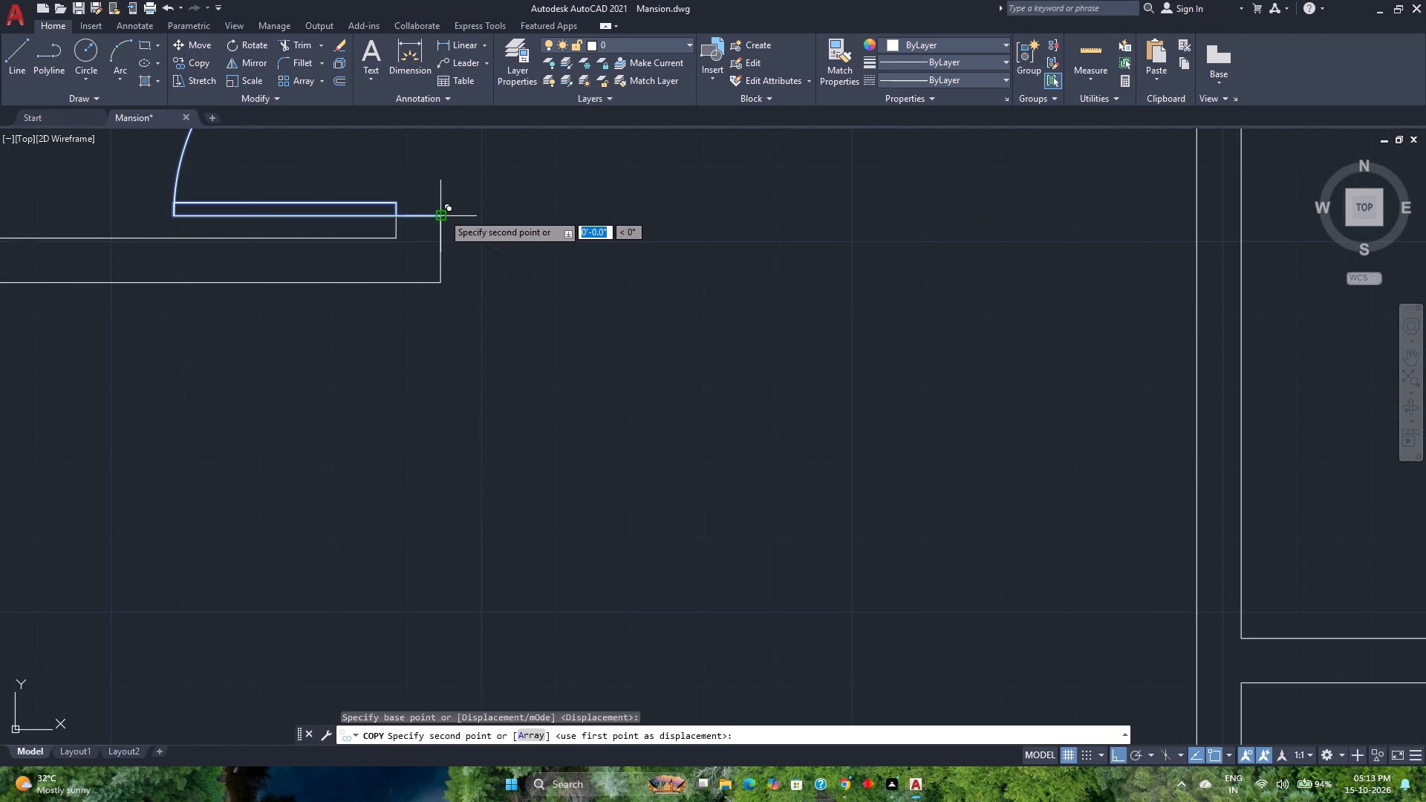
pyautogui.scroll(-3, 443, 213)
pyautogui.scroll(2, 648, 468)
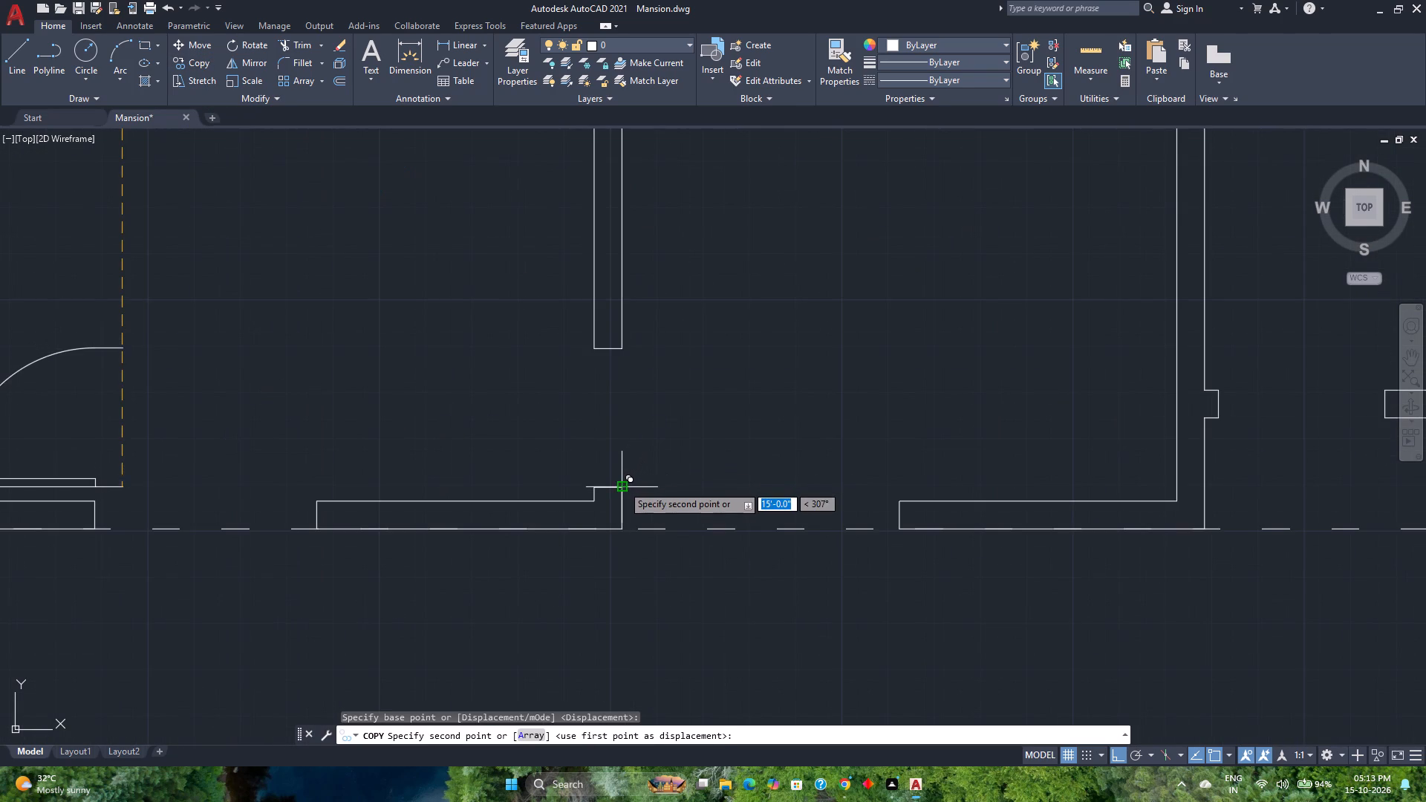
pyautogui.click(622, 485)
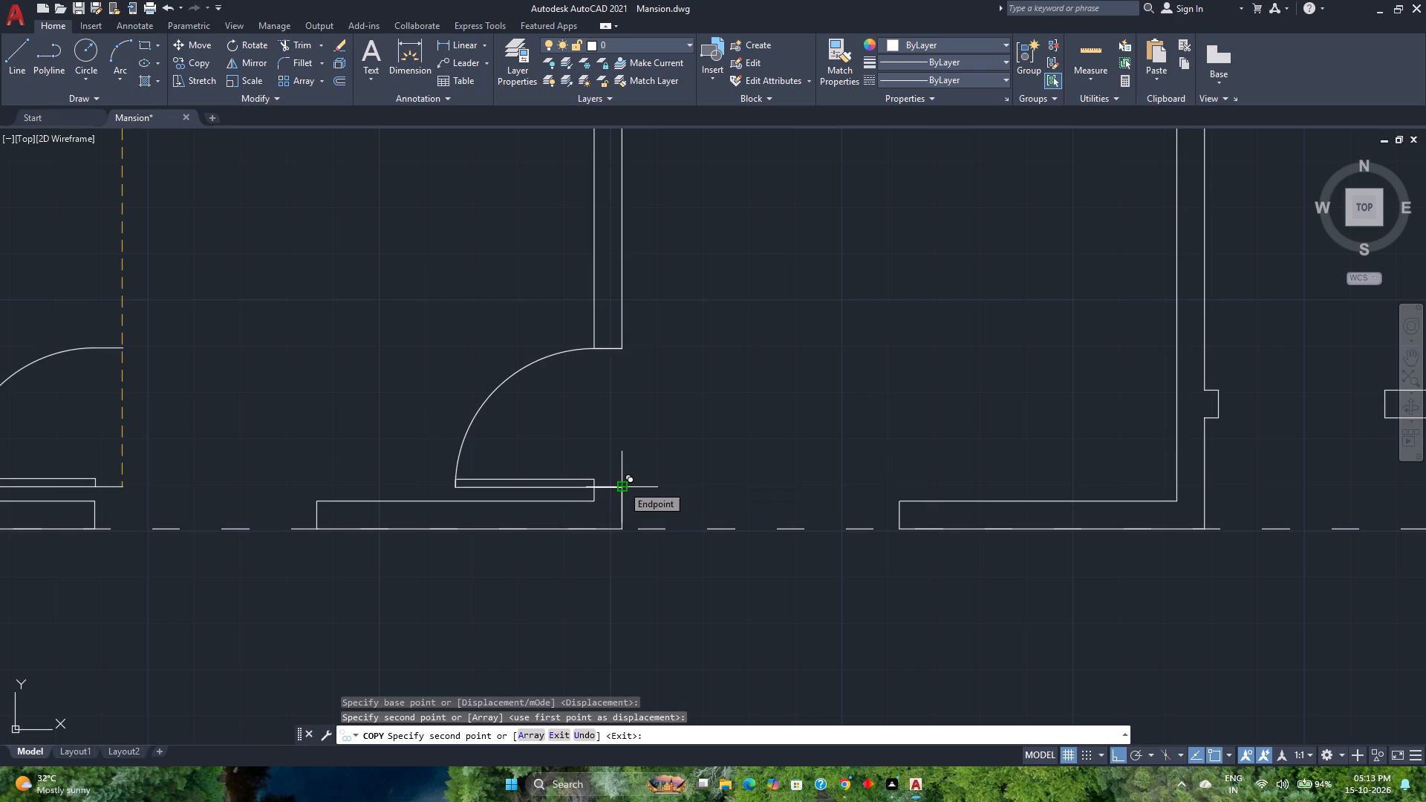
pyautogui.scroll(-2, 622, 485)
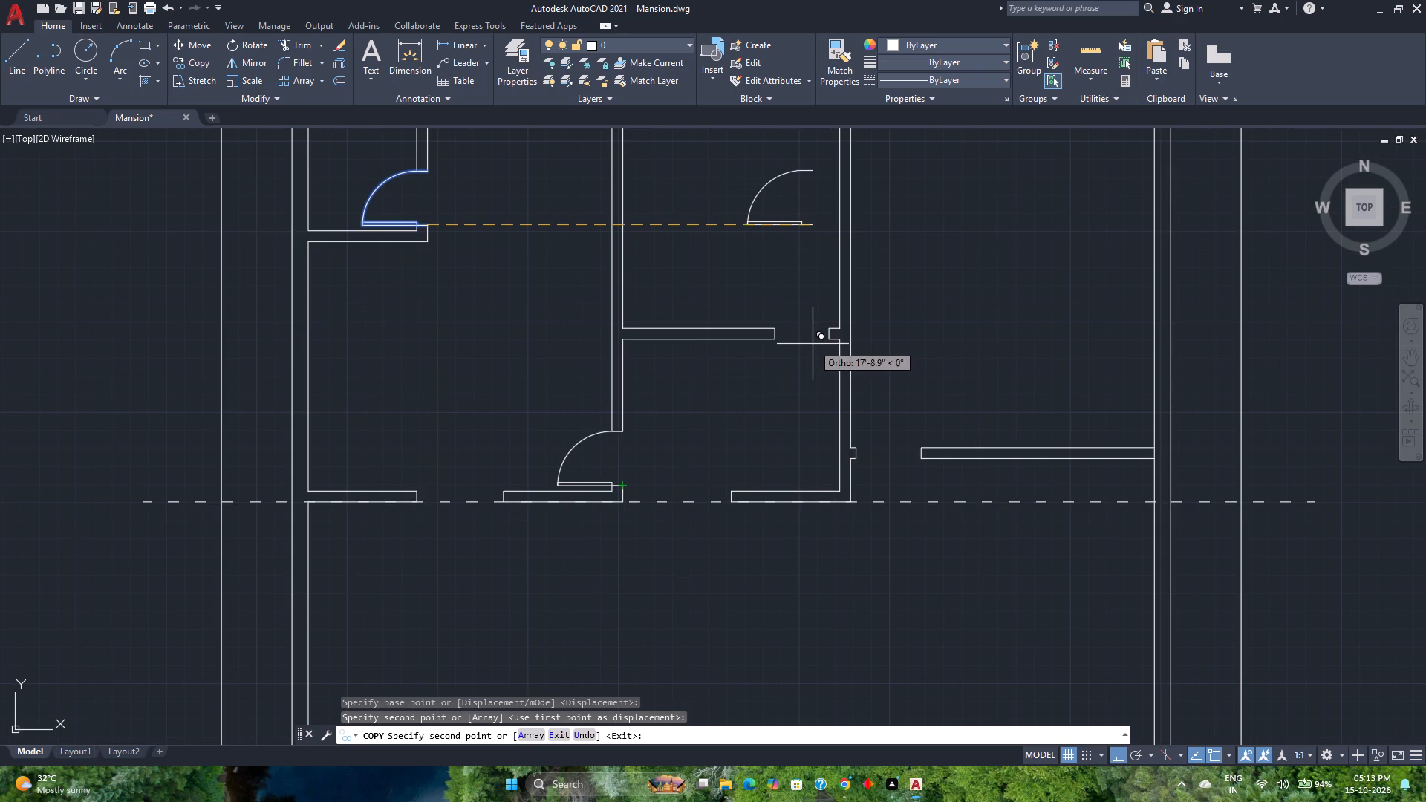
pyautogui.click(775, 338)
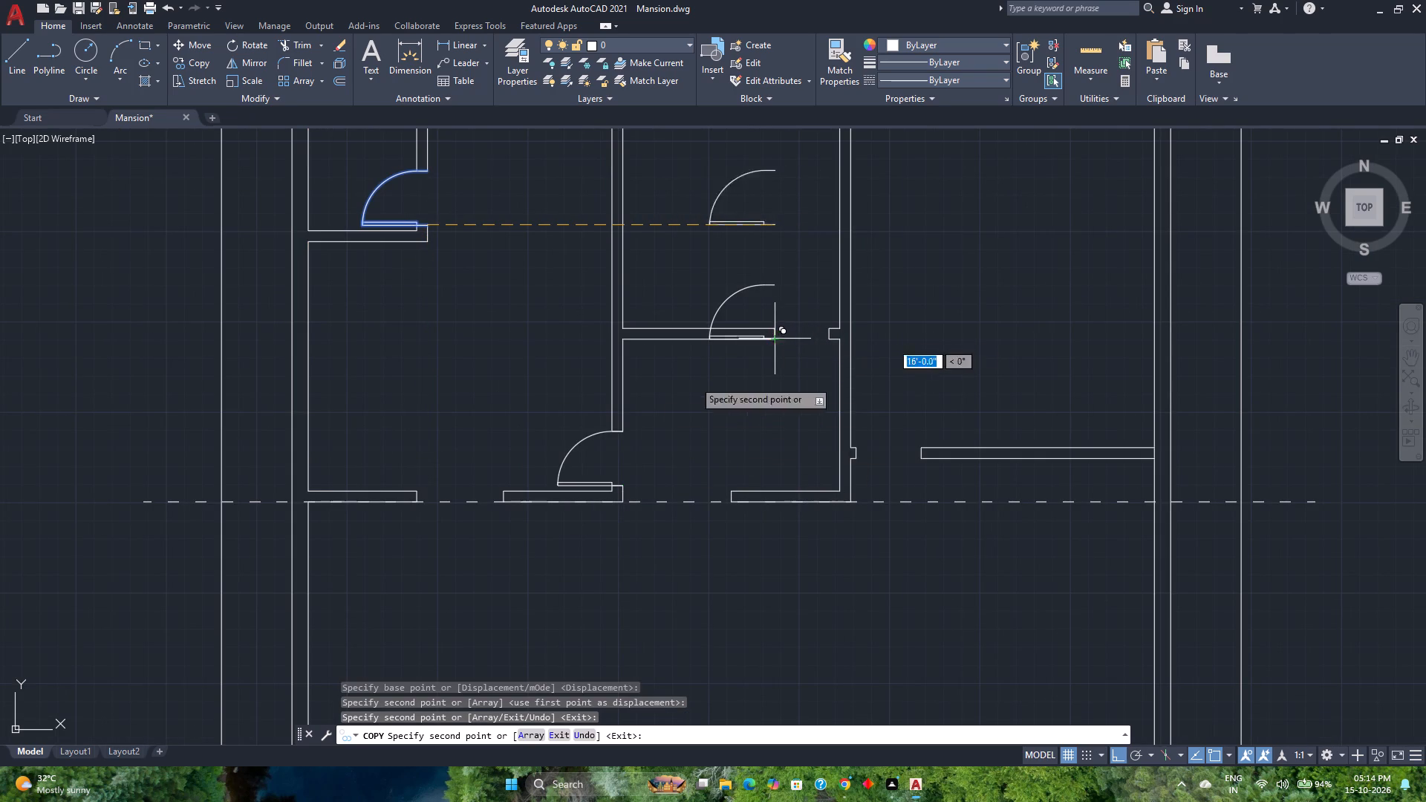
pyautogui.press('Escape')
# Rotate the door copy at the horizontal partition 270° about the partition's end.
pyautogui.click(749, 322)
pyautogui.click(709, 288)
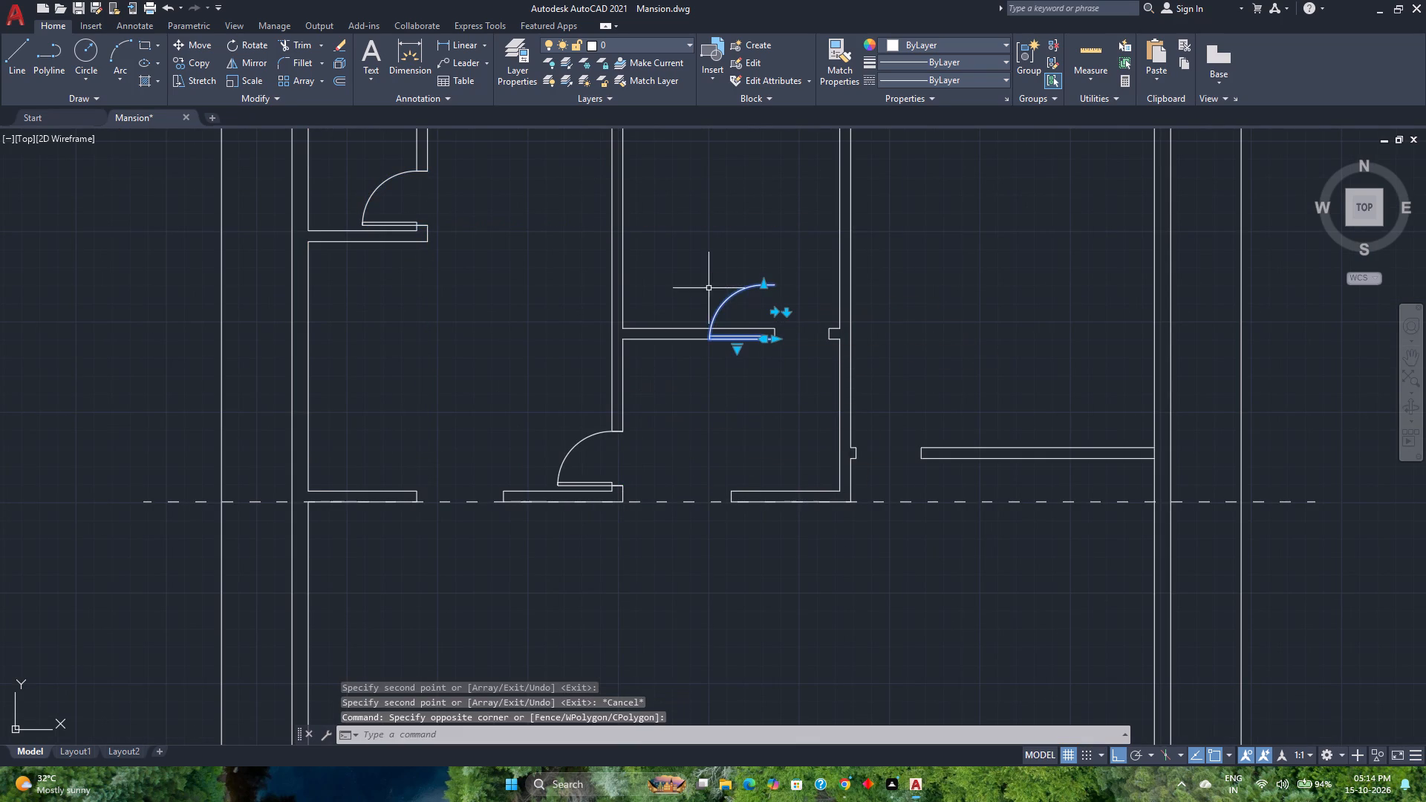
pyautogui.click(243, 45)
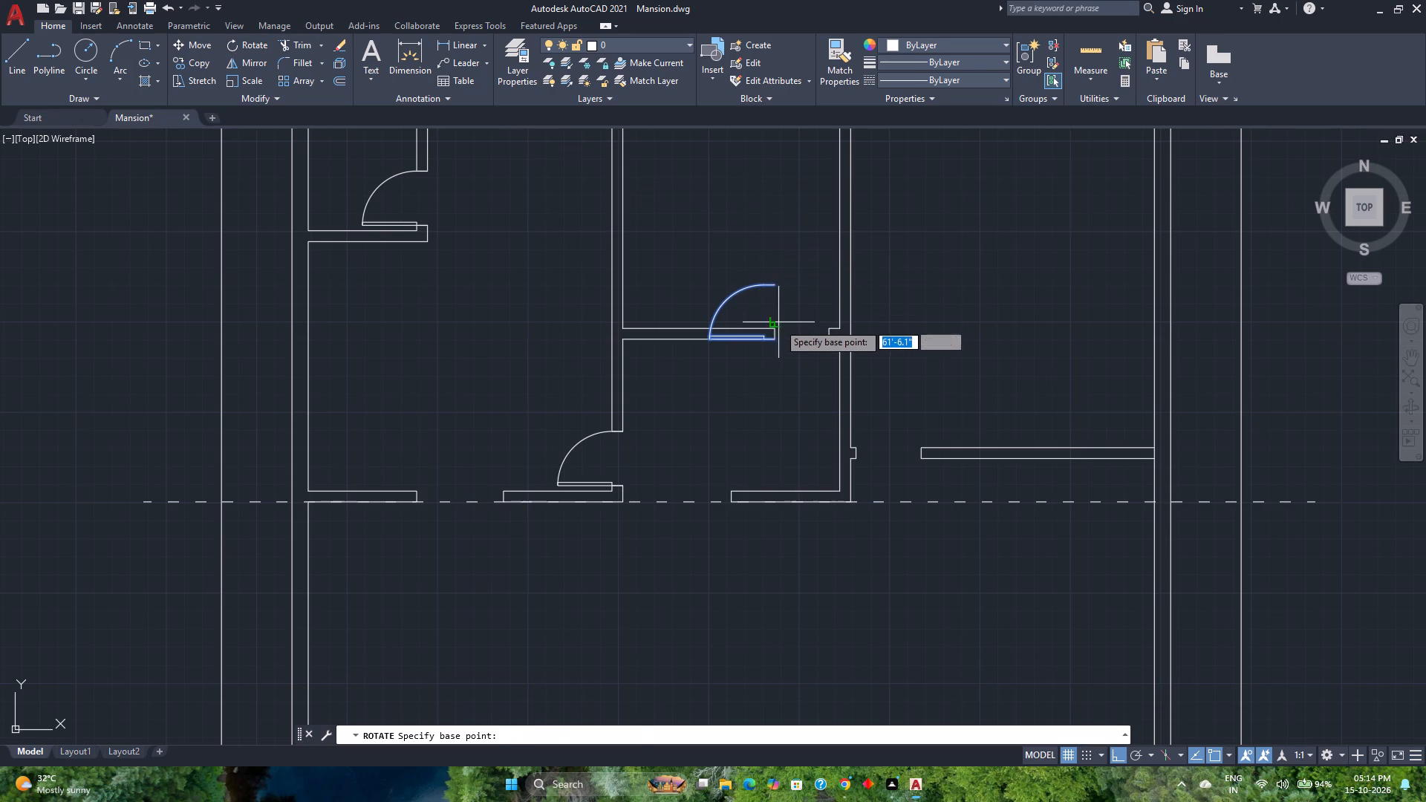
pyautogui.click(778, 327)
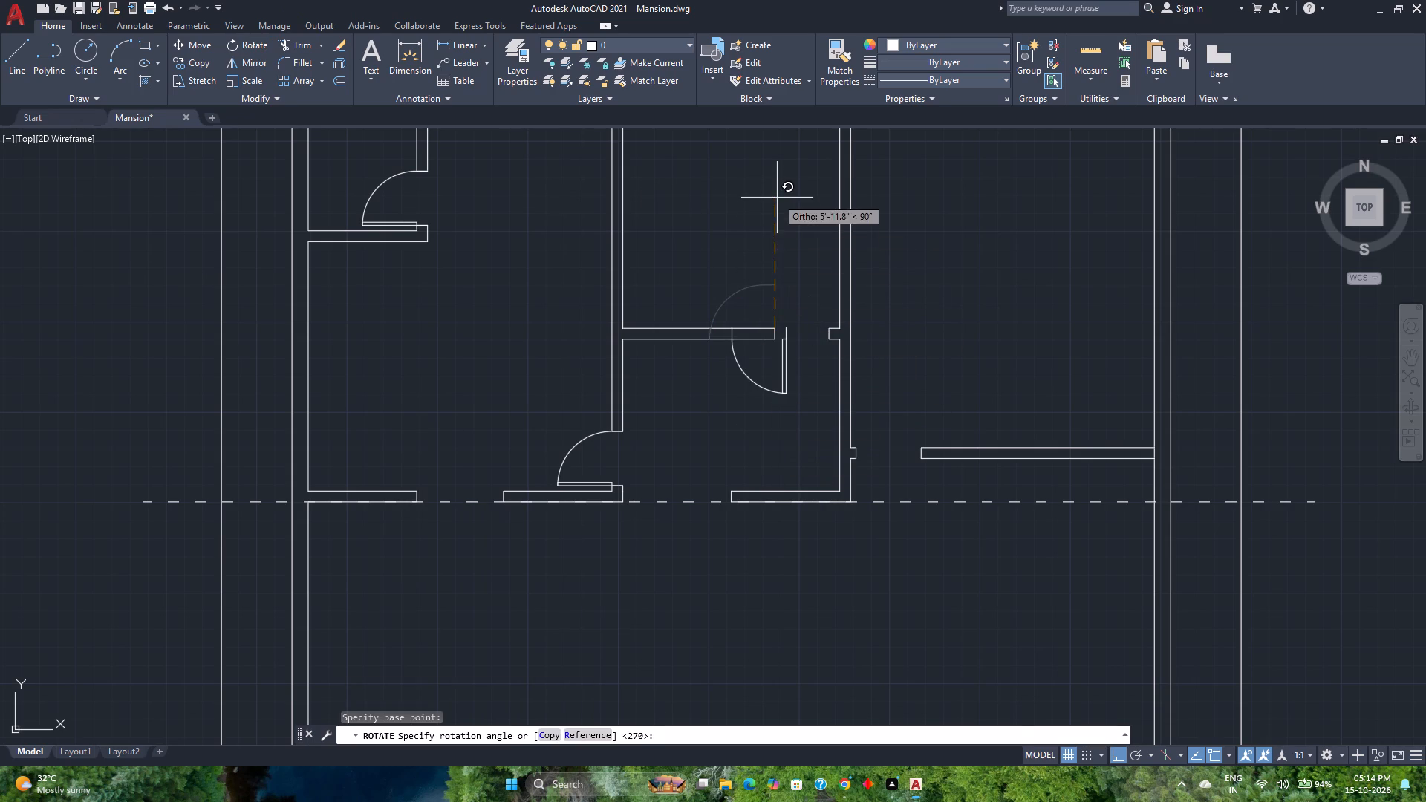
pyautogui.click(769, 464)
# Move the rotated door so its hinge corner meets the upper corner of the short horizontal partition's end.
pyautogui.click(779, 316)
pyautogui.click(761, 307)
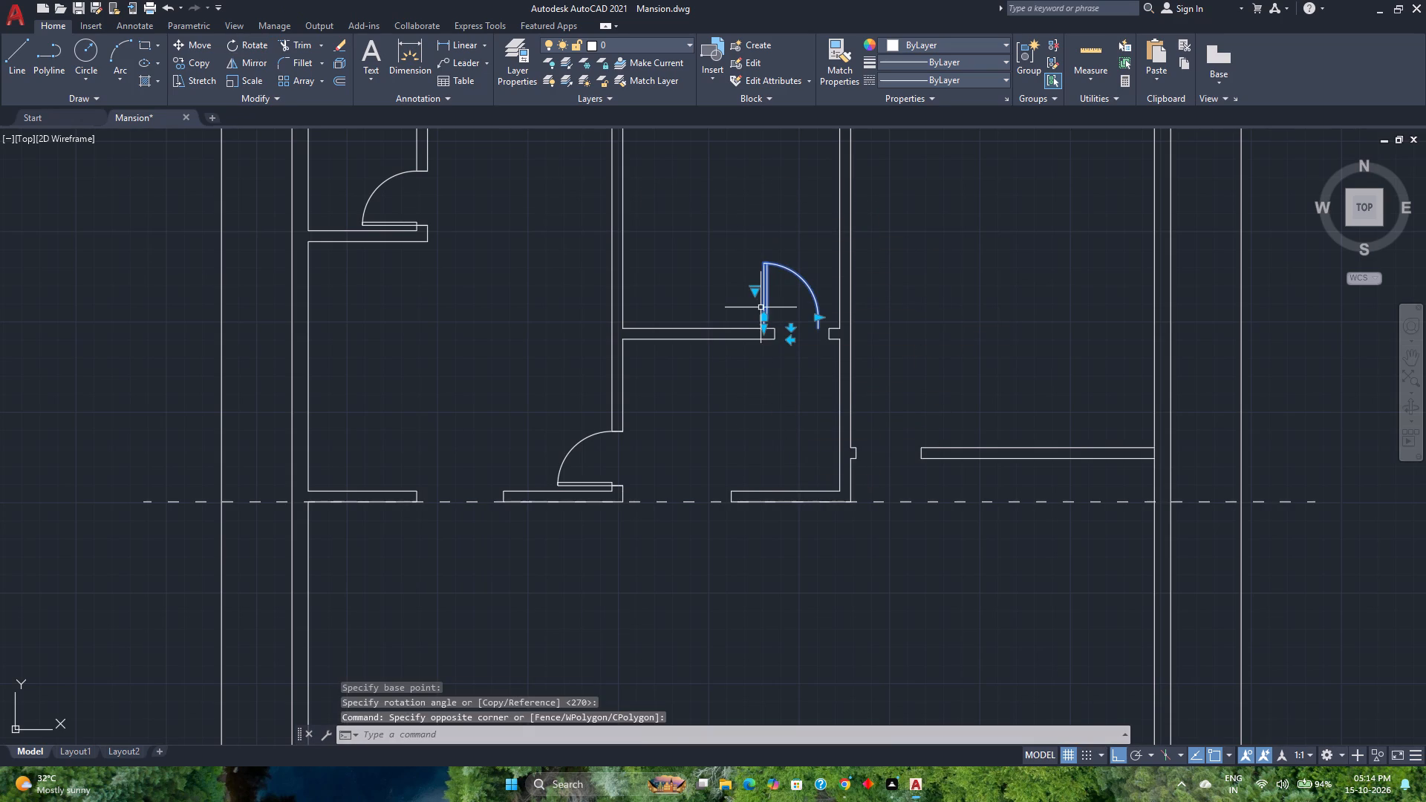
pyautogui.click(201, 42)
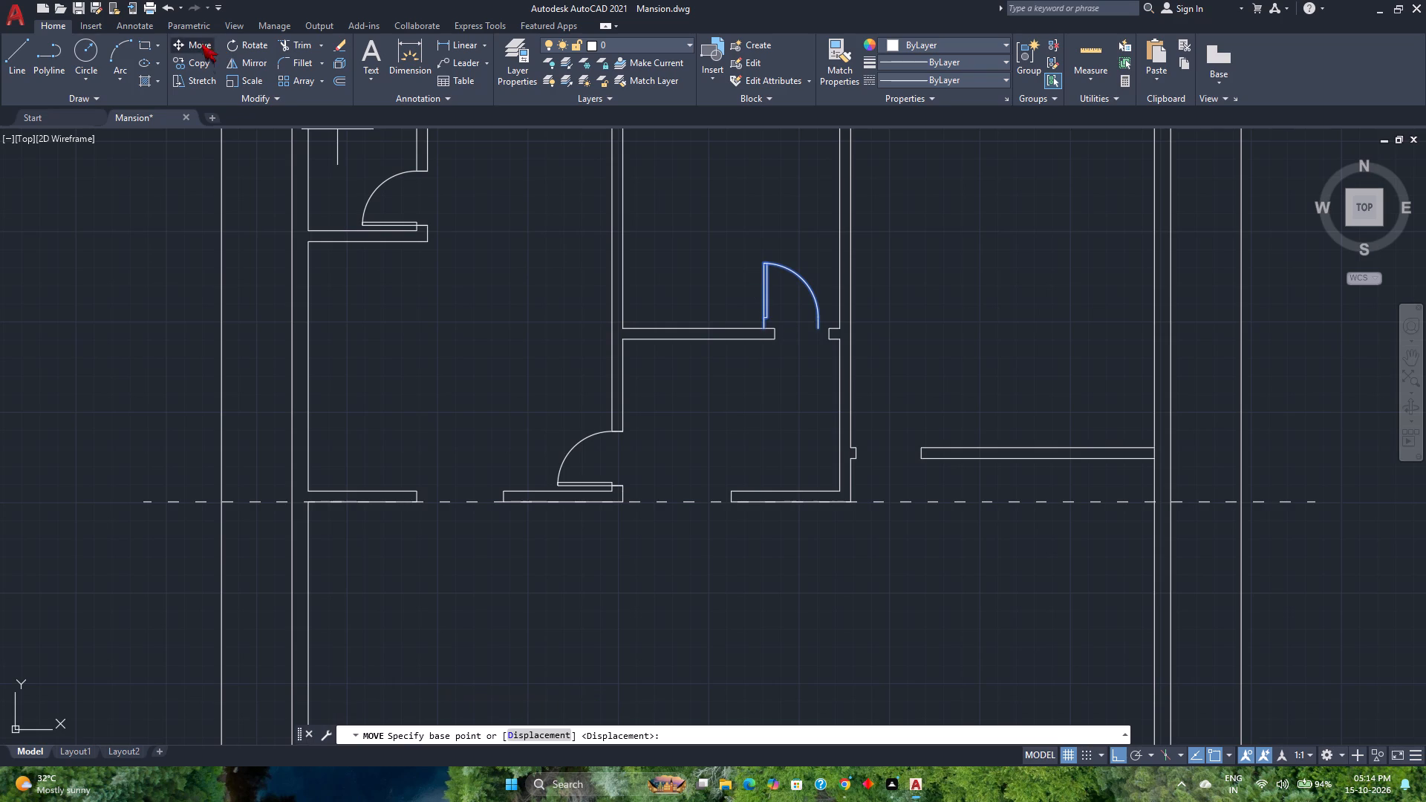
pyautogui.scroll(1, 753, 362)
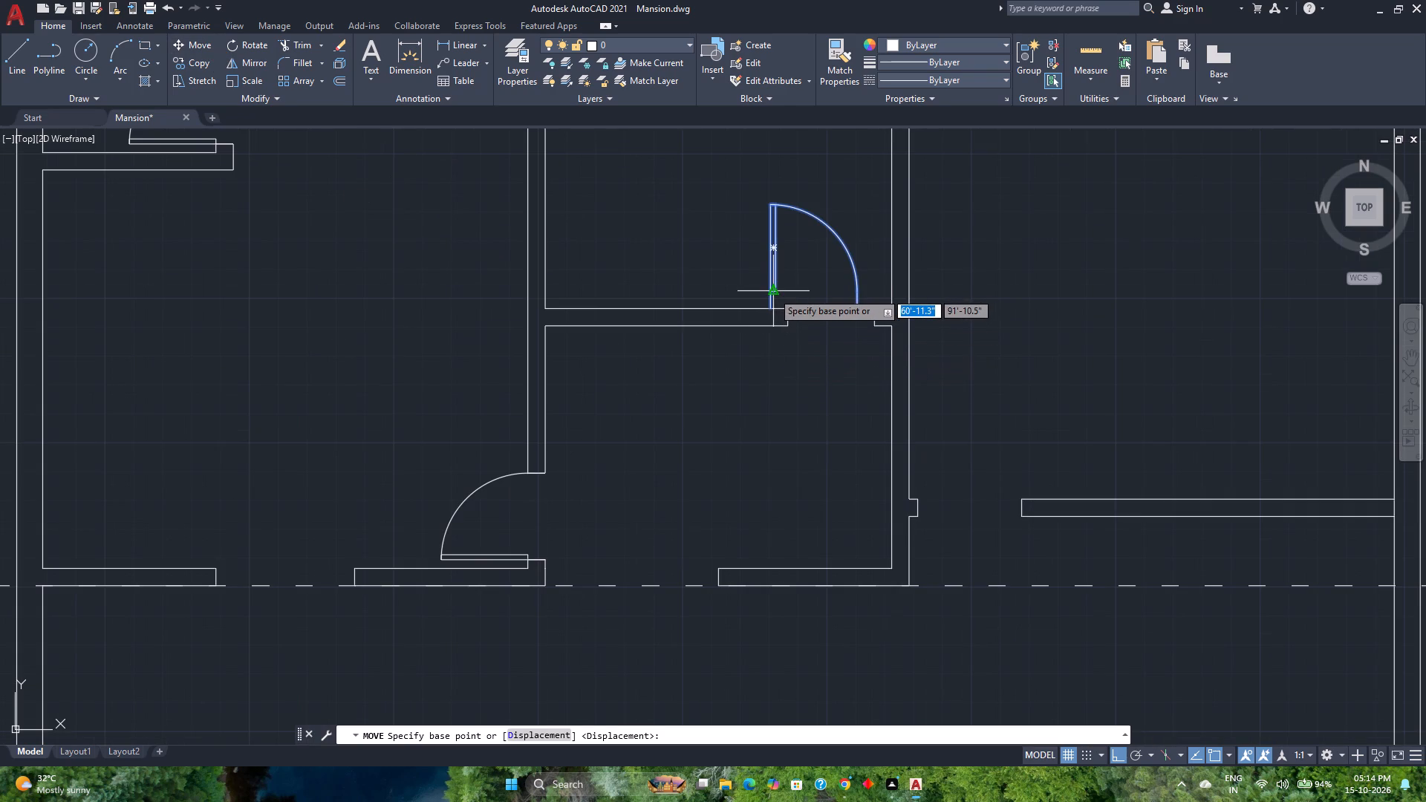
pyautogui.scroll(3, 769, 292)
pyautogui.click(773, 291)
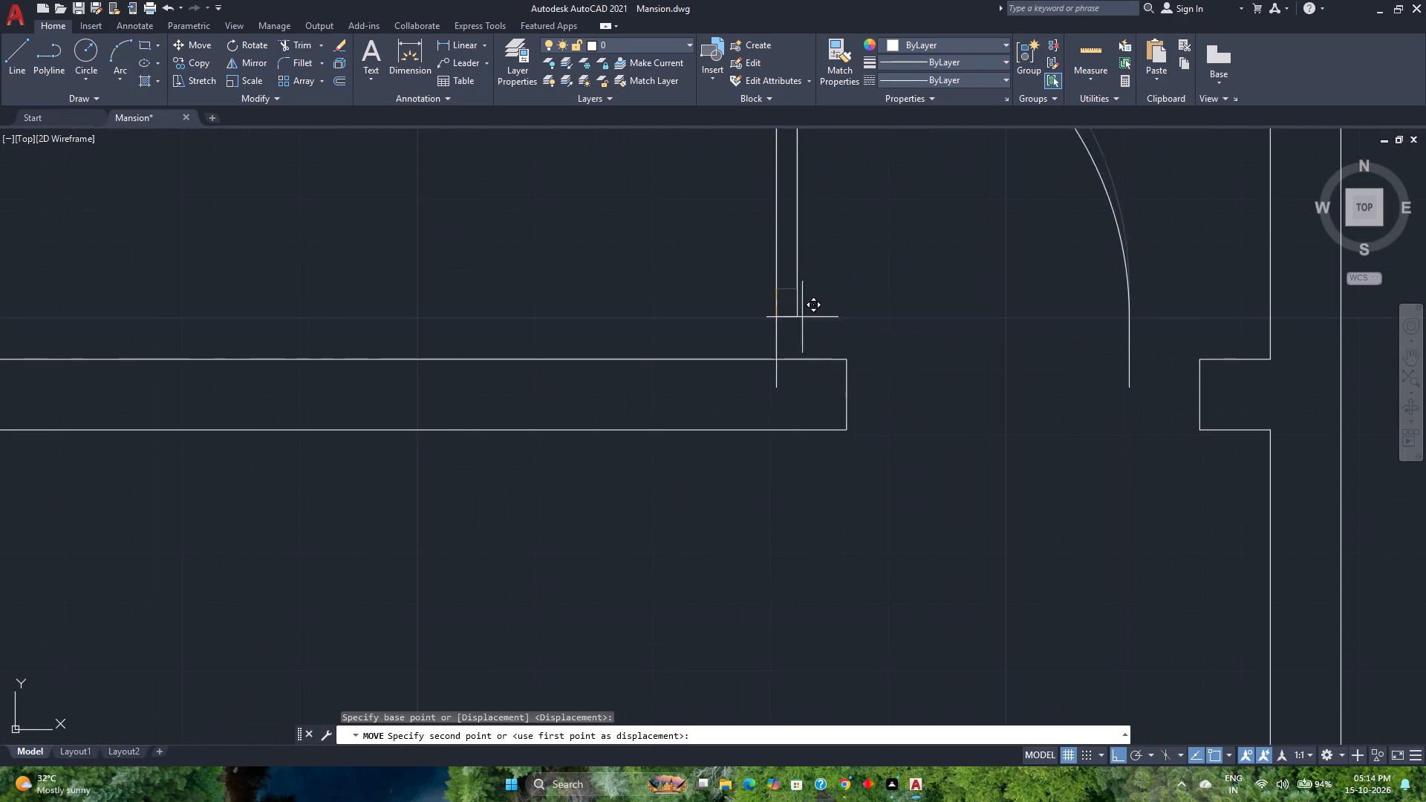
pyautogui.click(845, 361)
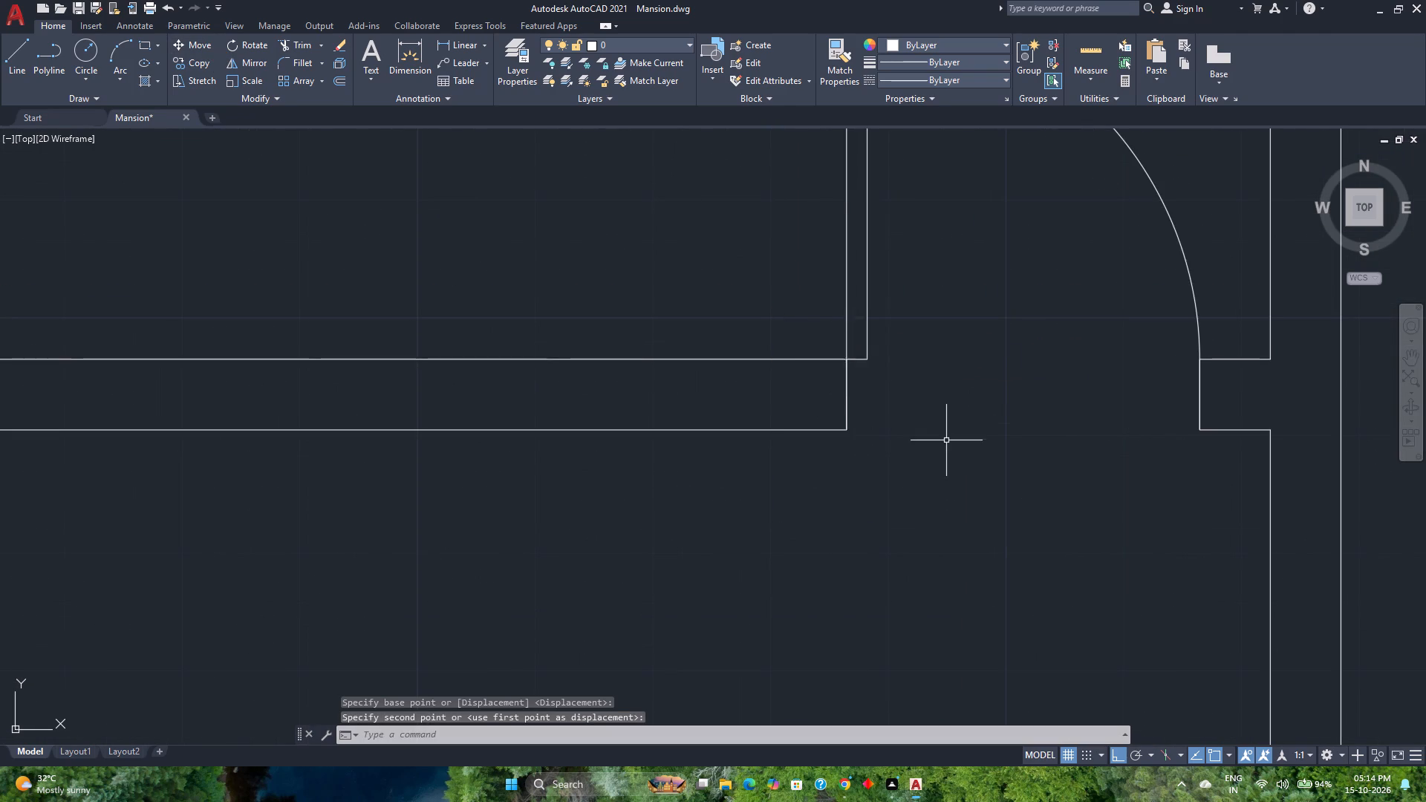
# Flip the horizontal partition's door so it hinges on the opposite side of its opening, and save the drawing.
pyautogui.scroll(-1, 945, 440)
pyautogui.moveTo(889, 486); pyautogui.dragTo(869, 506, button='middle')
pyautogui.click(935, 351)
pyautogui.click(848, 328)
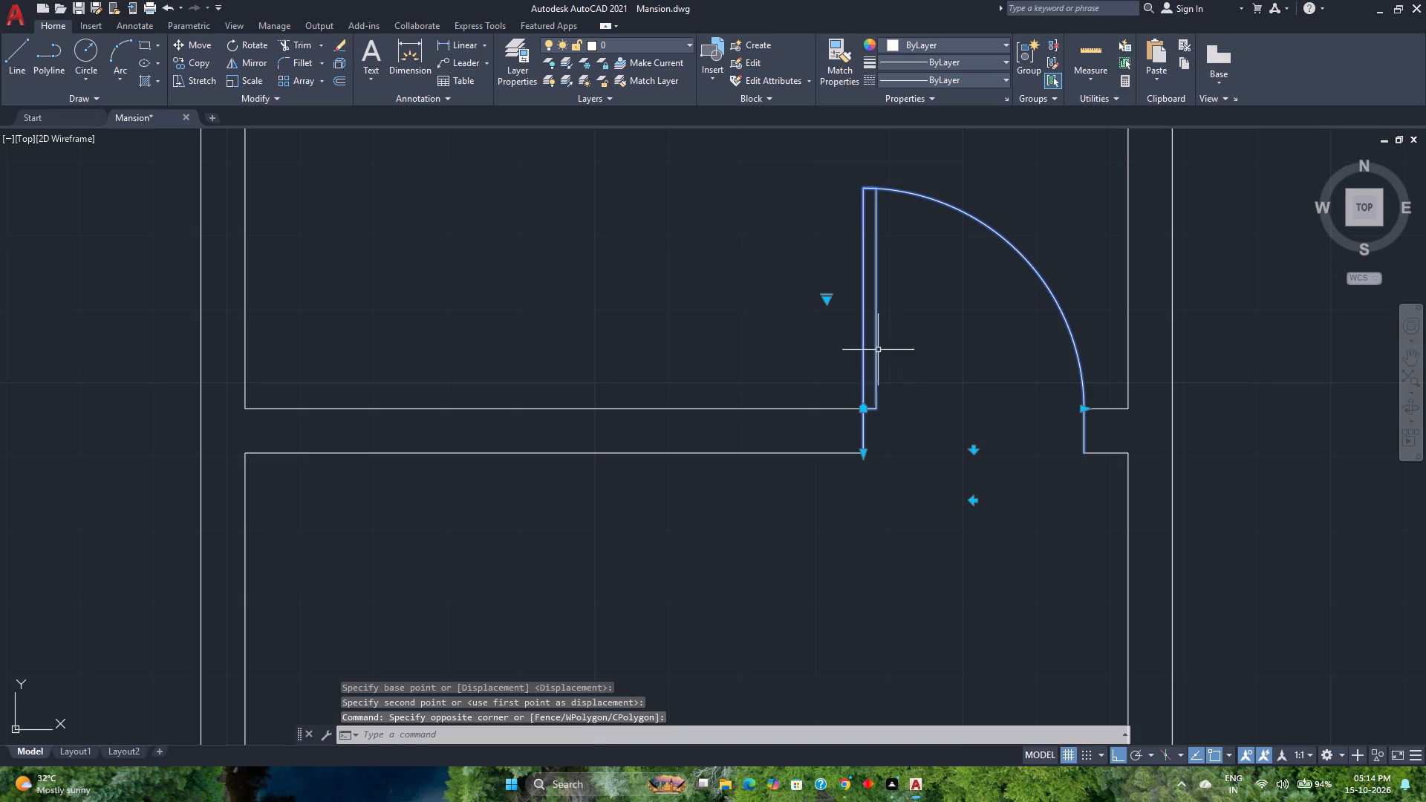
pyautogui.click(976, 501)
pyautogui.moveTo(961, 489); pyautogui.dragTo(942, 489, button='middle')
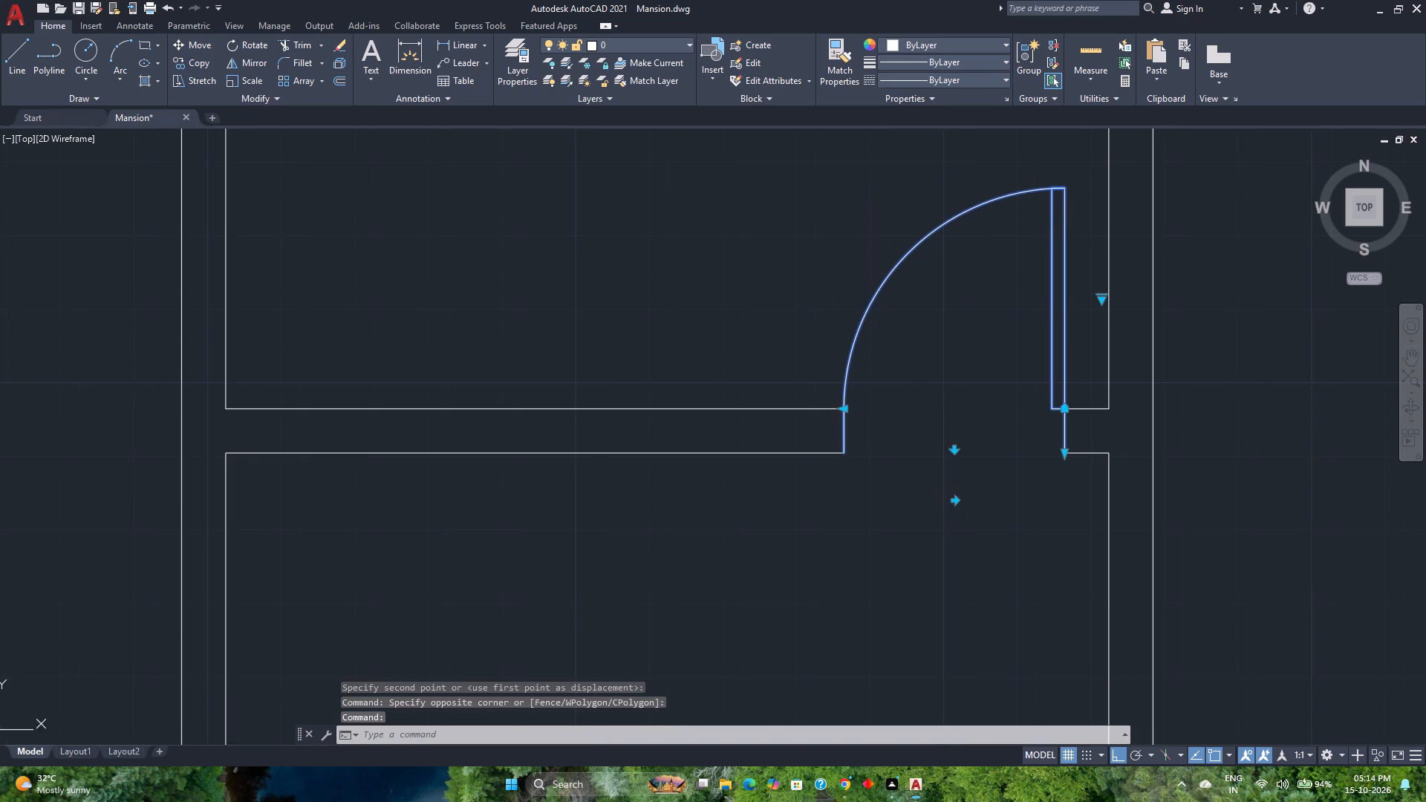
pyautogui.scroll(-2, 942, 489)
pyautogui.press('Escape')
pyautogui.scroll(-3, 932, 489)
pyautogui.moveTo(917, 491); pyautogui.dragTo(703, 417, button='middle')
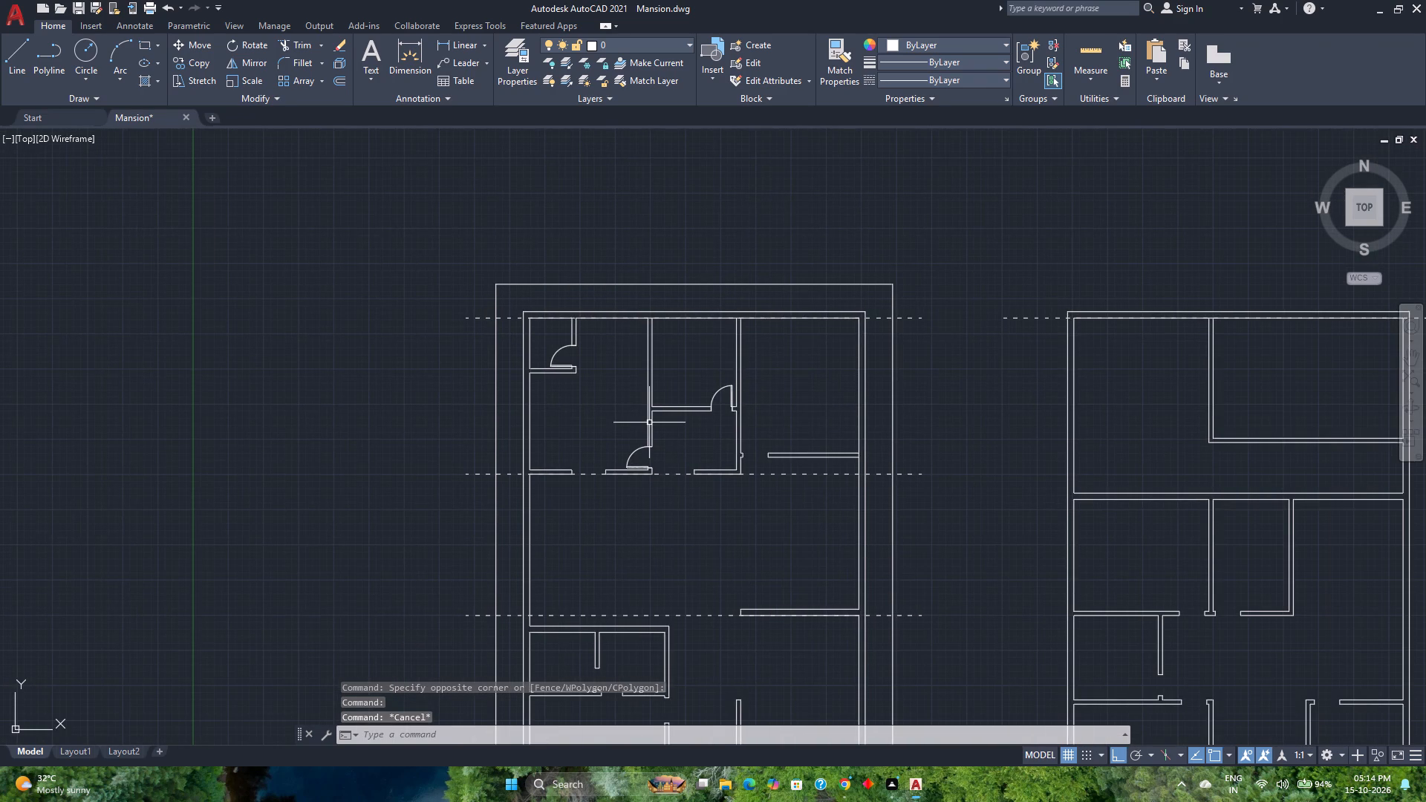
pyautogui.hotkey('ctrl', 's')
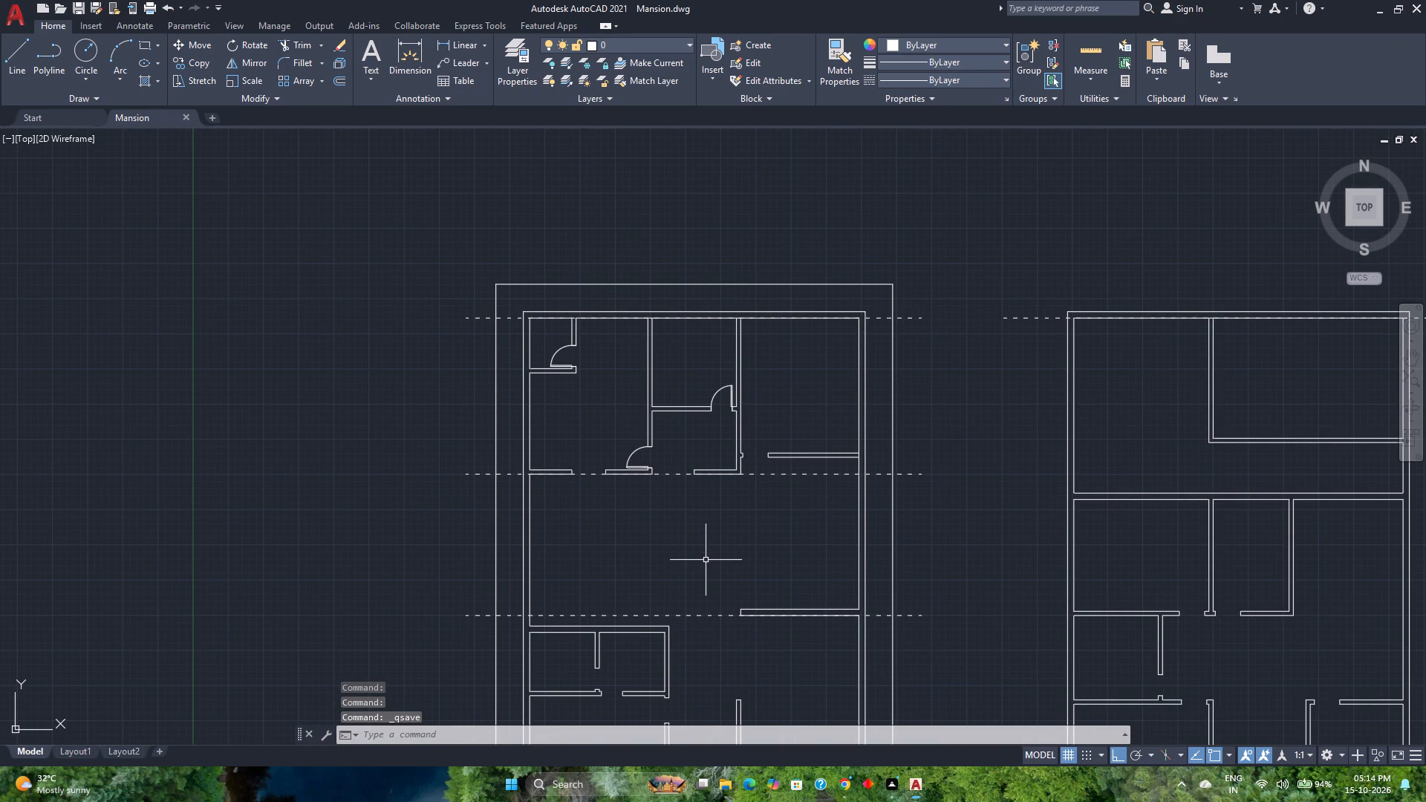
# Copy the door just above the dashed line to the lower wall end of the large lower-left room's vertical wall opening.
pyautogui.moveTo(694, 610); pyautogui.dragTo(665, 491, button='middle')
pyautogui.moveTo(665, 489); pyautogui.dragTo(663, 478, button='middle')
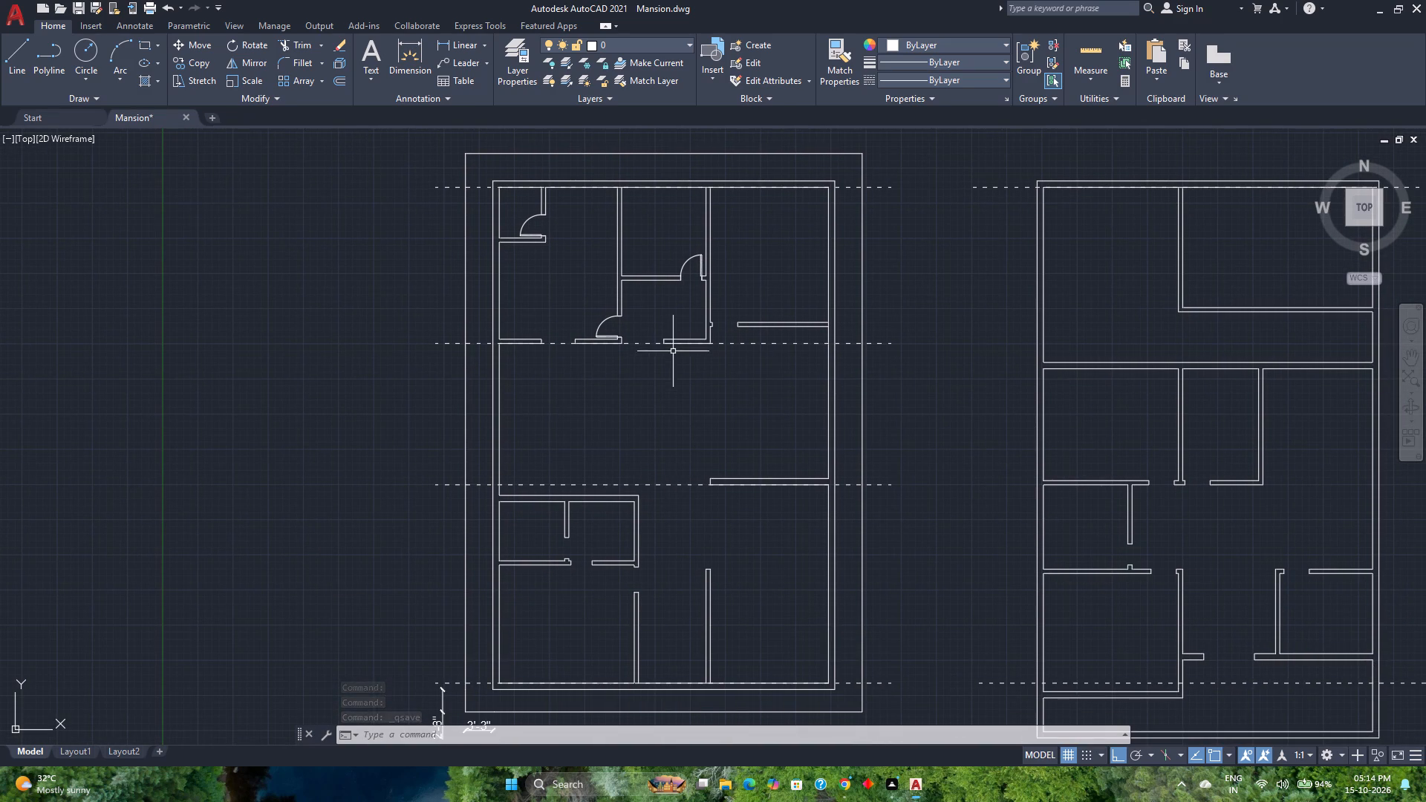
pyautogui.click(609, 325)
pyautogui.doubleClick(605, 322)
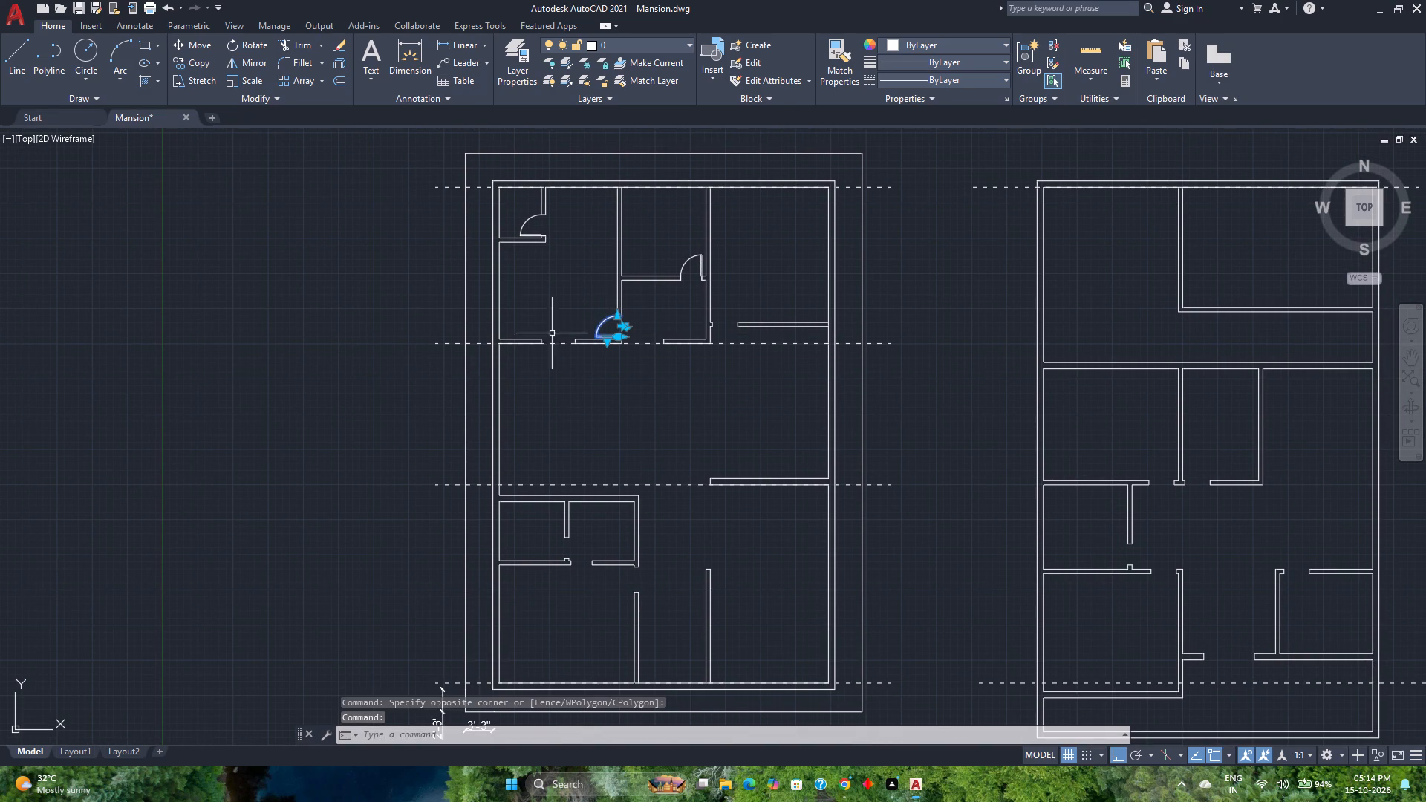
pyautogui.click(182, 64)
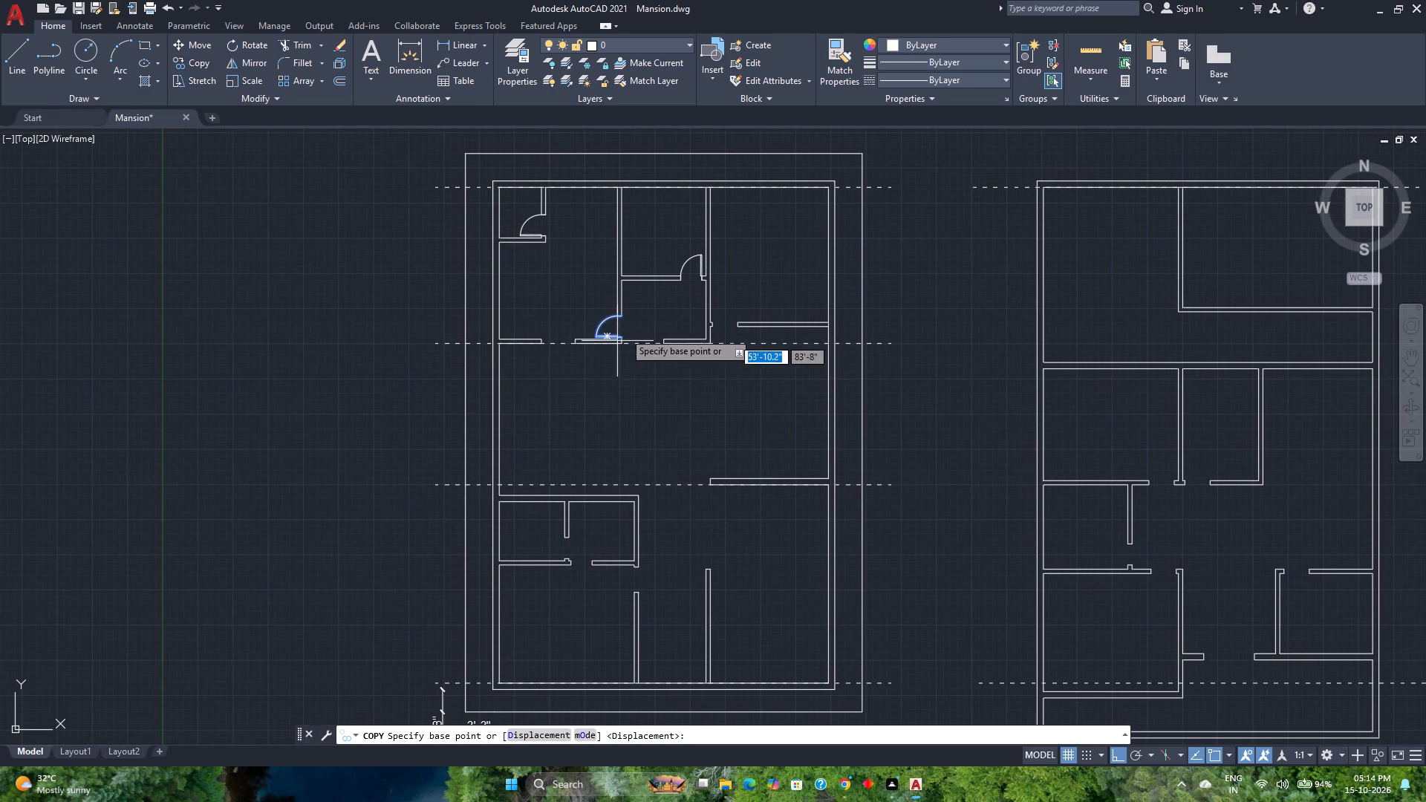
pyautogui.scroll(4, 642, 312)
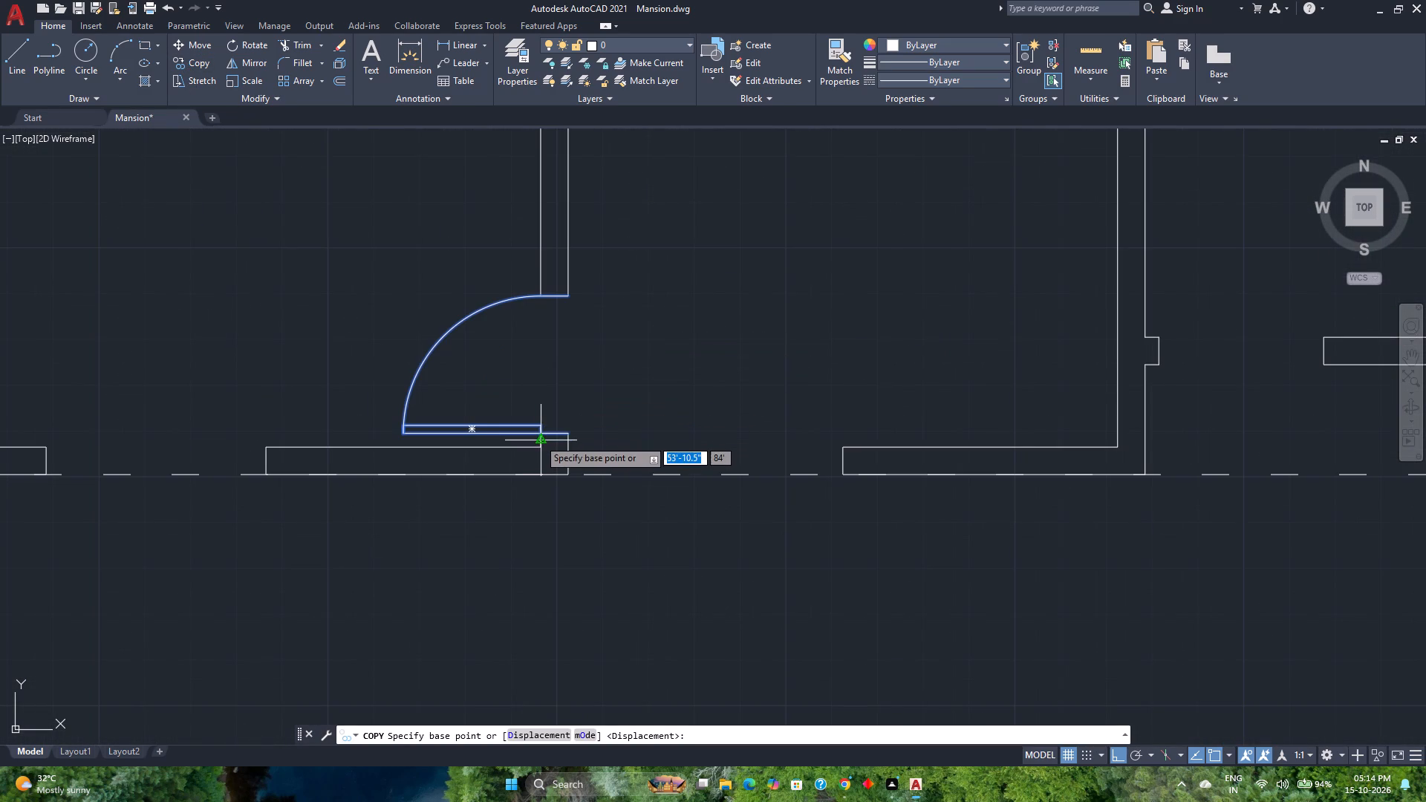
pyautogui.scroll(4, 538, 439)
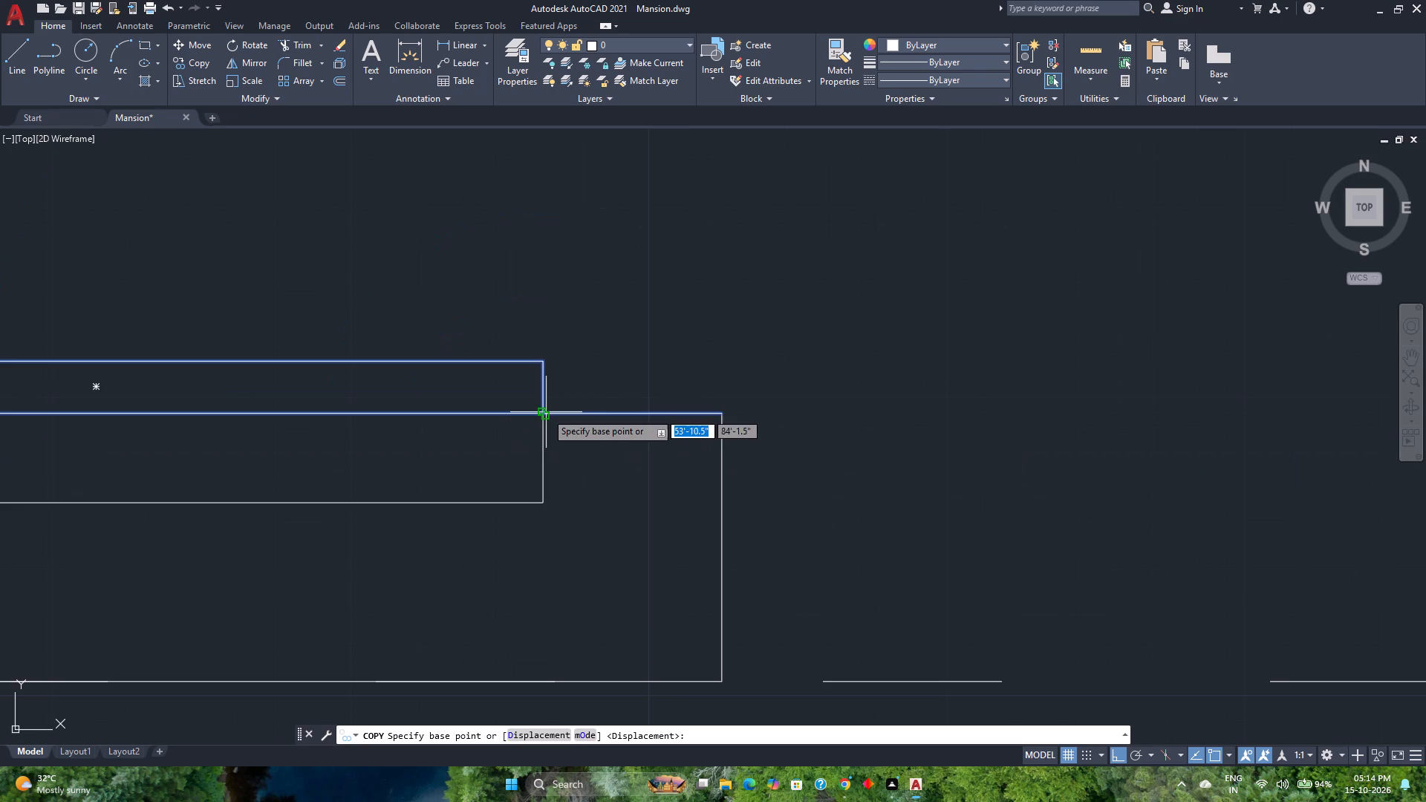
pyautogui.click(546, 412)
pyautogui.scroll(-8, 546, 412)
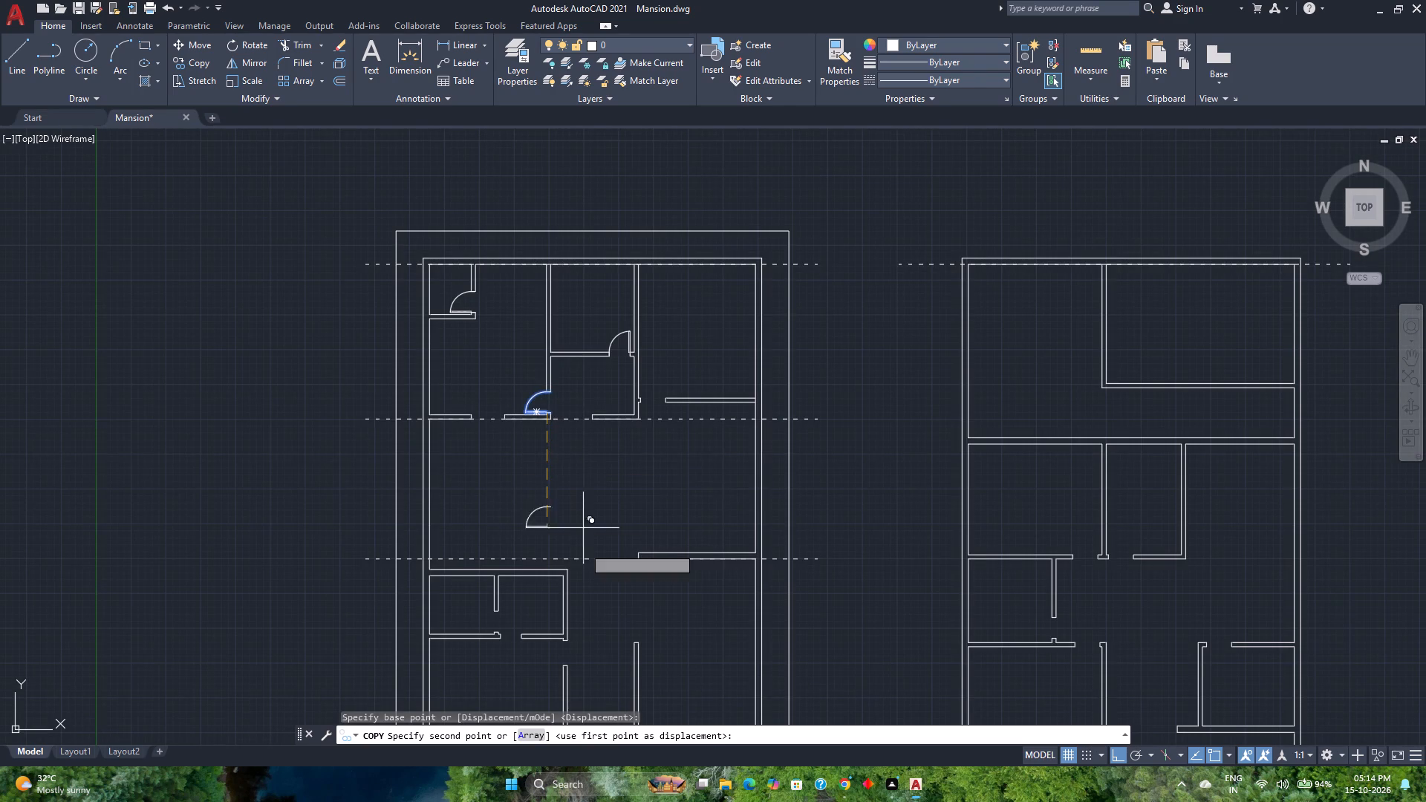
pyautogui.scroll(4, 558, 670)
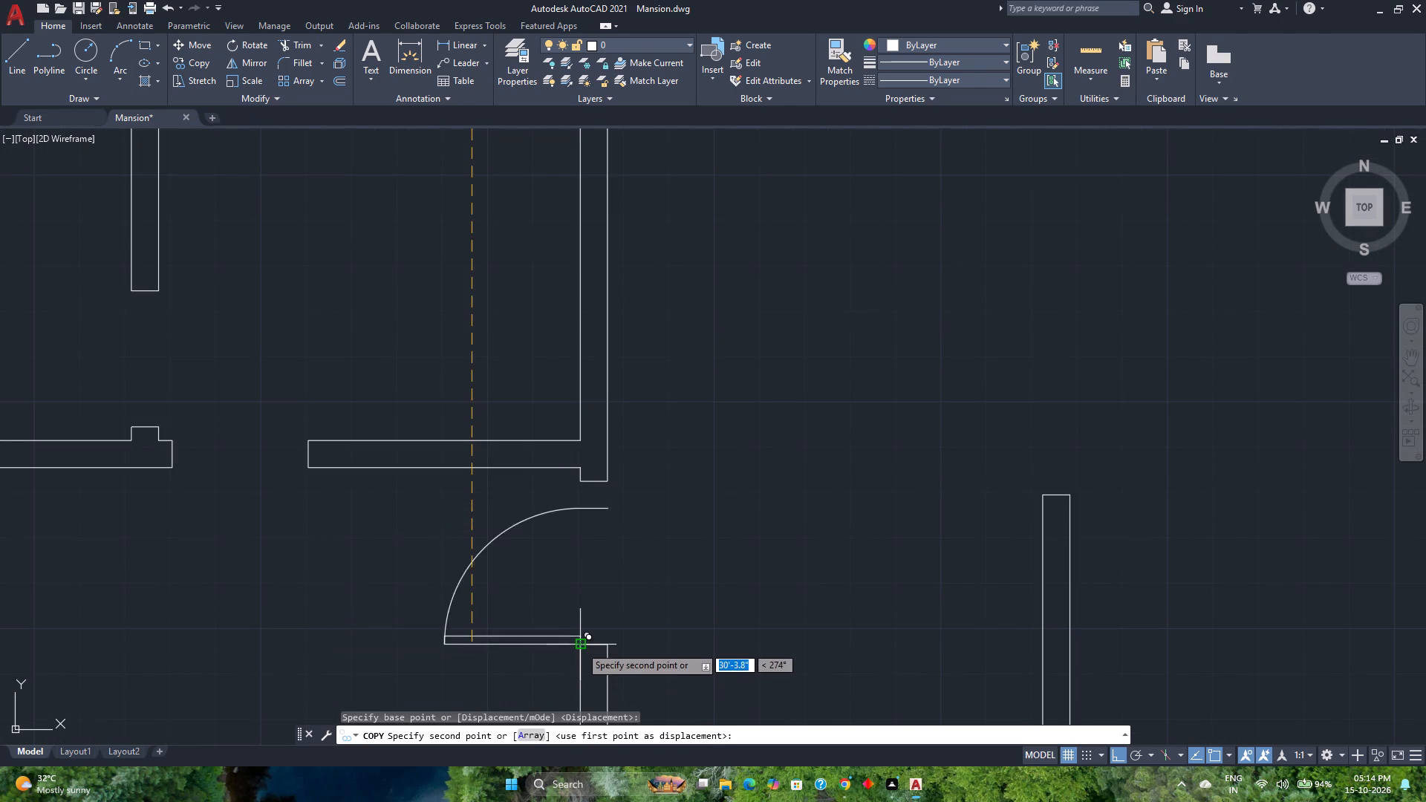
pyautogui.click(580, 646)
pyautogui.press('Escape')
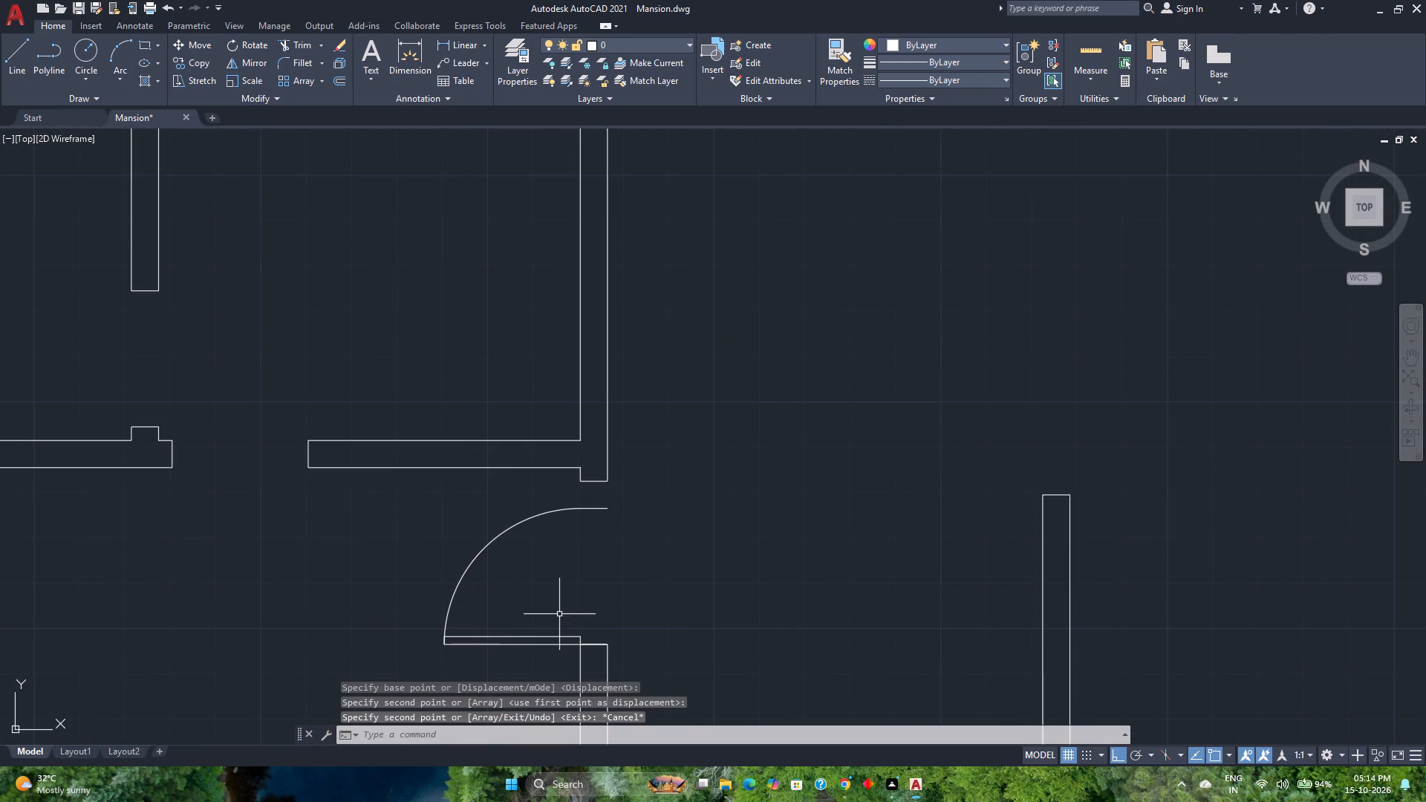
# Widen the copied door to the opening's upper wall end and flip it so it hinges at that upper end.
pyautogui.click(556, 640)
pyautogui.click(545, 619)
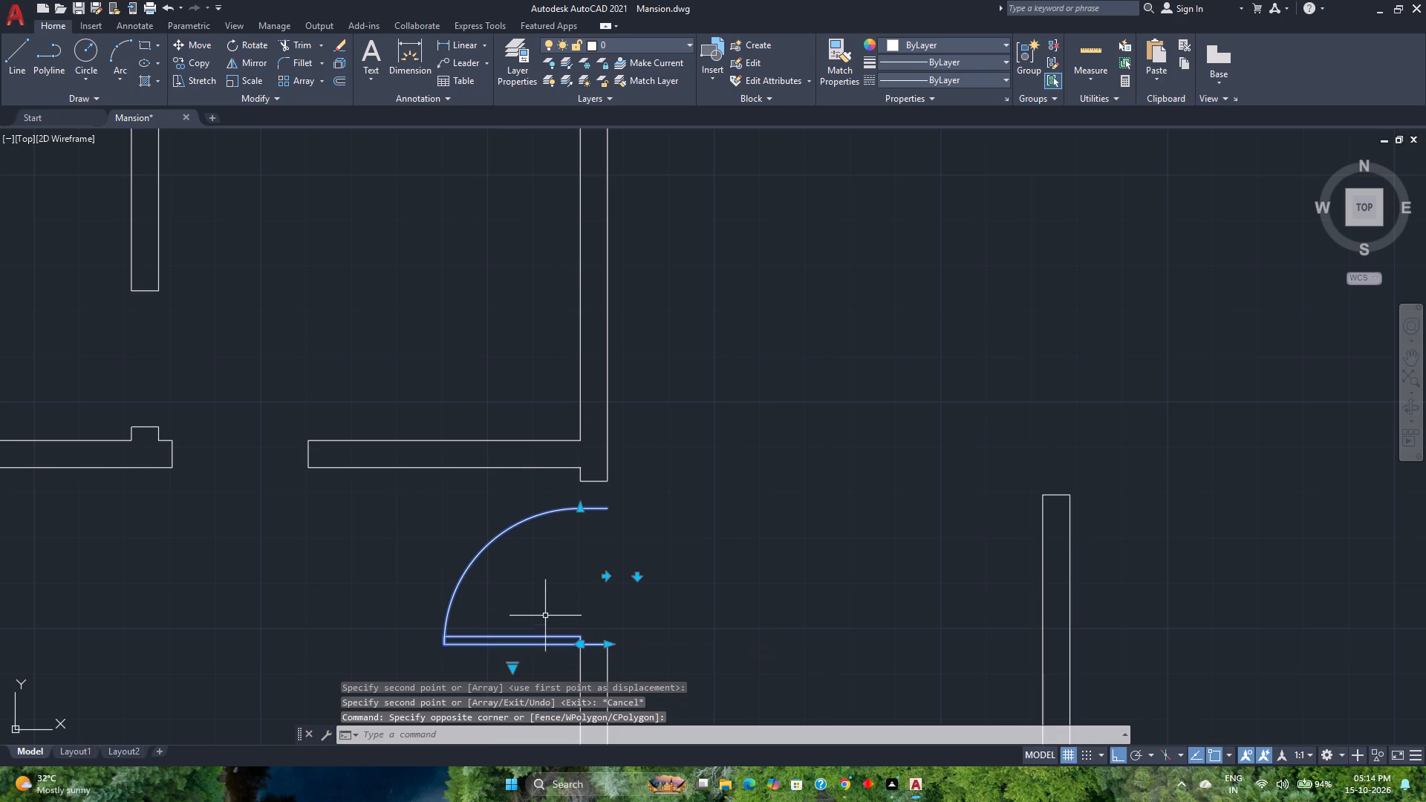
pyautogui.click(579, 509)
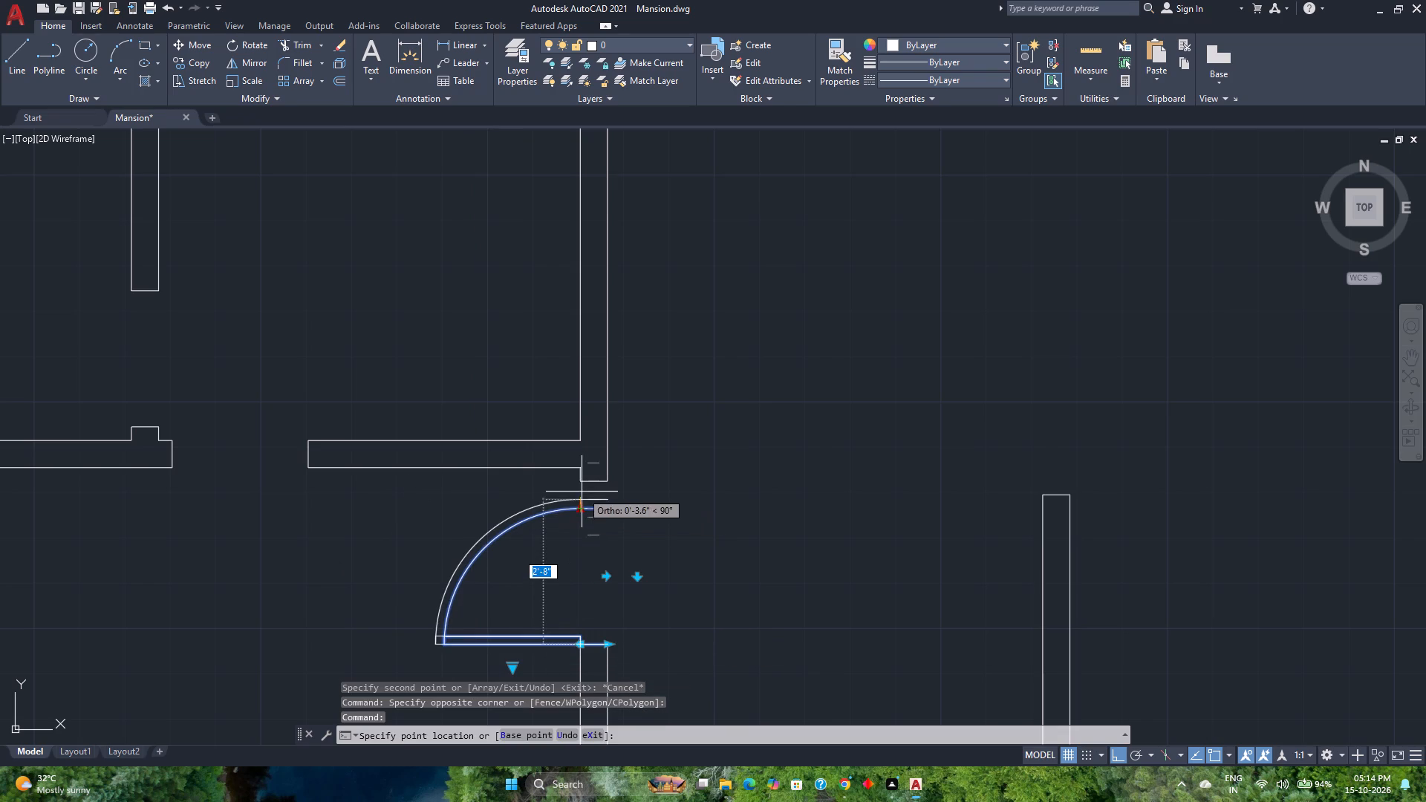
pyautogui.click(582, 487)
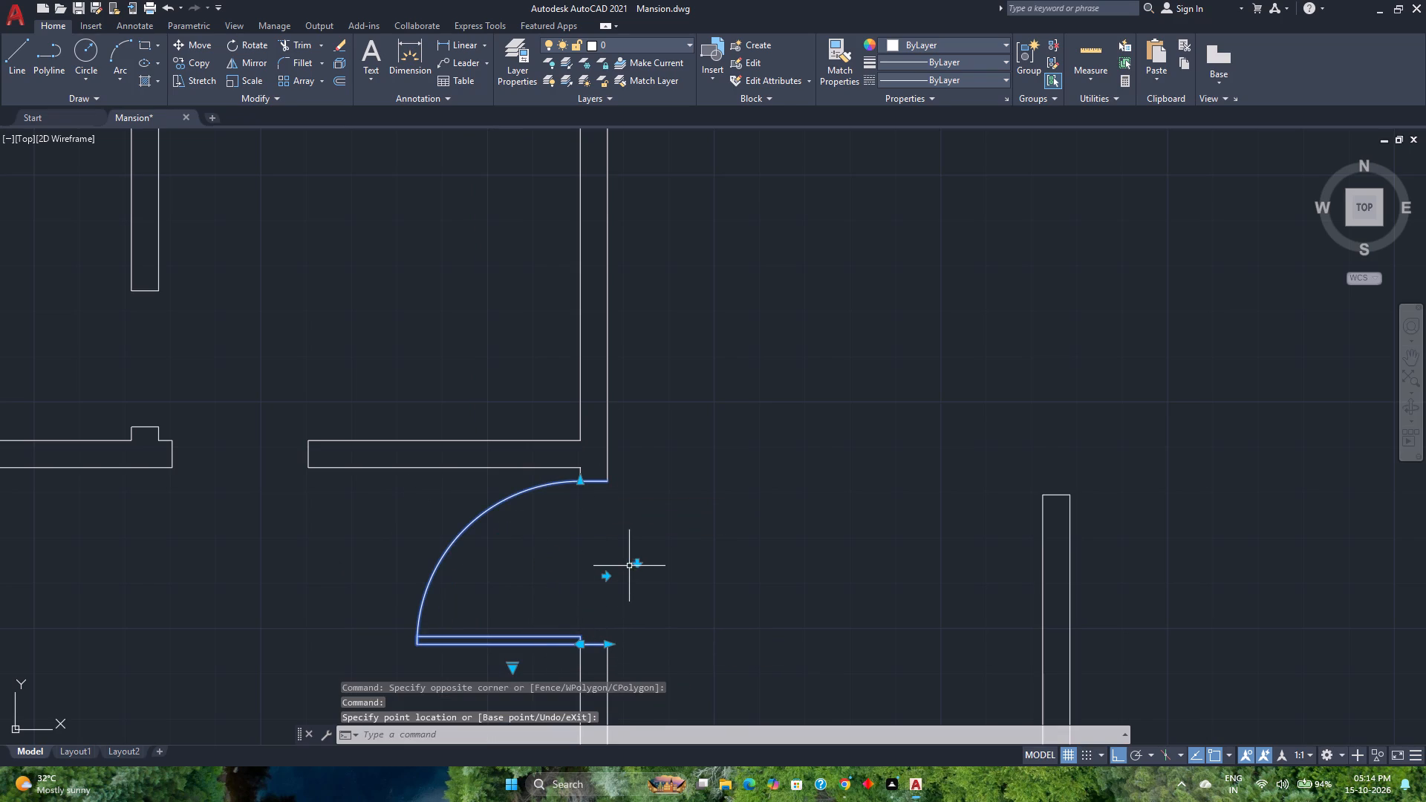
pyautogui.click(639, 565)
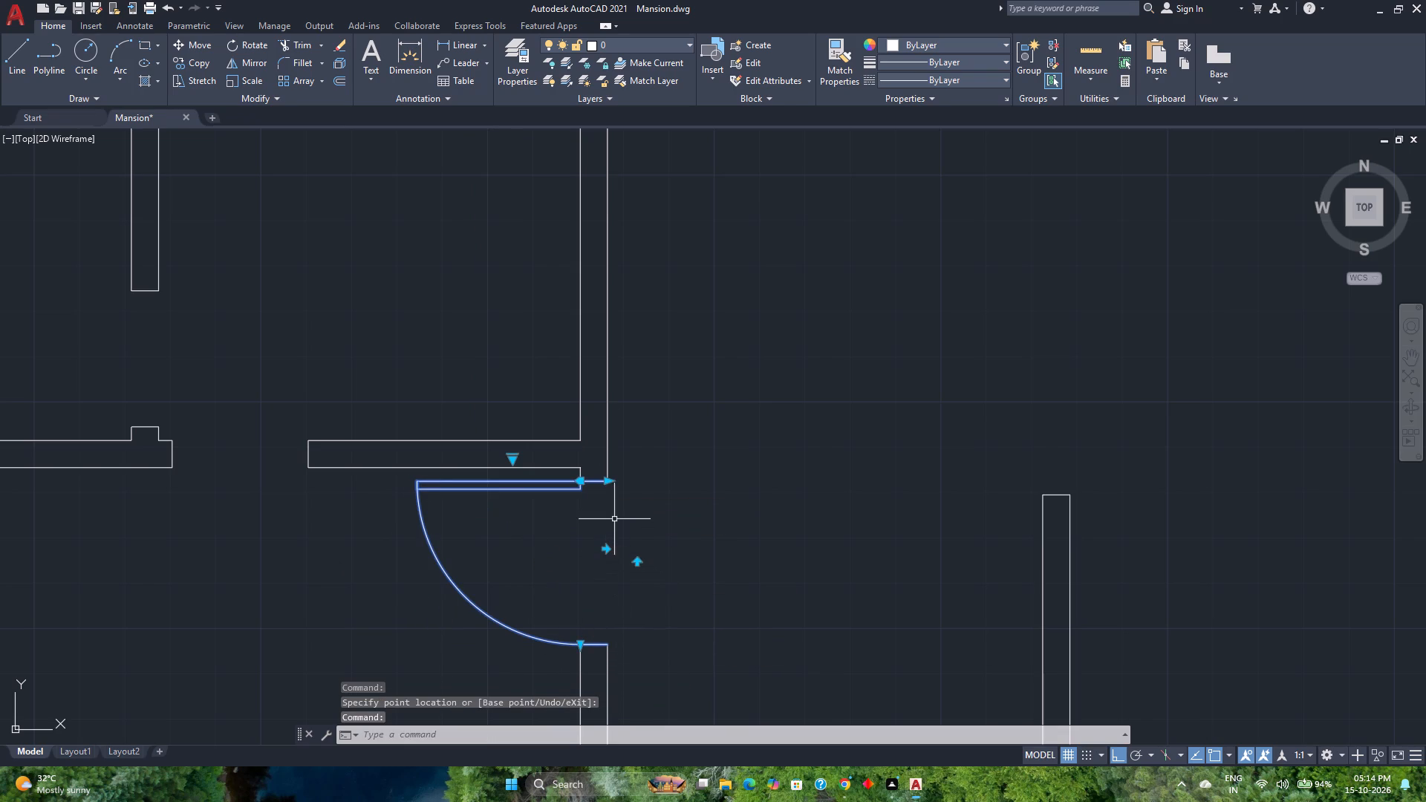
# Reduce the wall thickness of the large lower-left room's door to 4".
pyautogui.scroll(4, 605, 498)
pyautogui.click(593, 441)
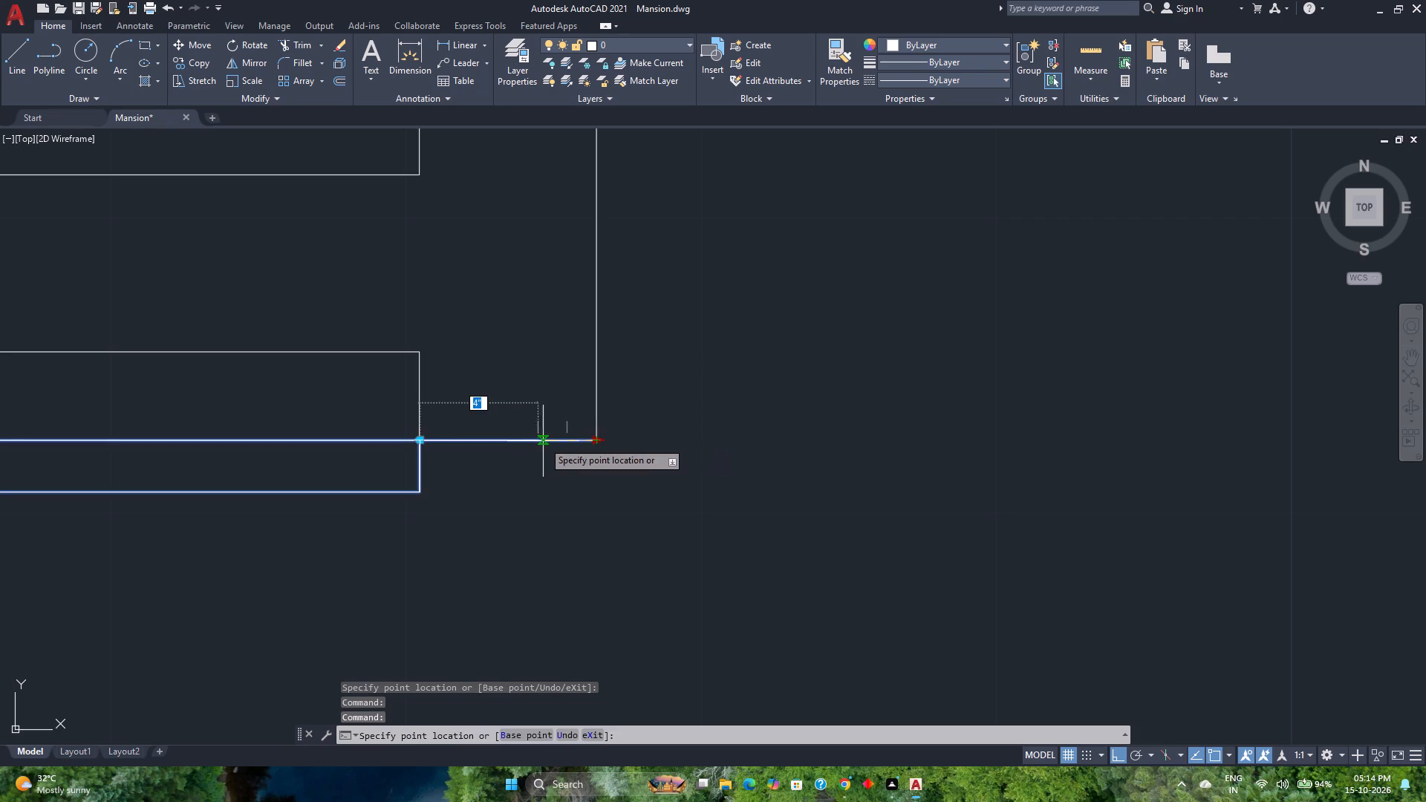
pyautogui.click(539, 441)
pyautogui.press('Escape')
# Copy the top-left small room's door to the opening in the partition between the two small lower-left rooms of the first plan.
pyautogui.scroll(-4, 539, 489)
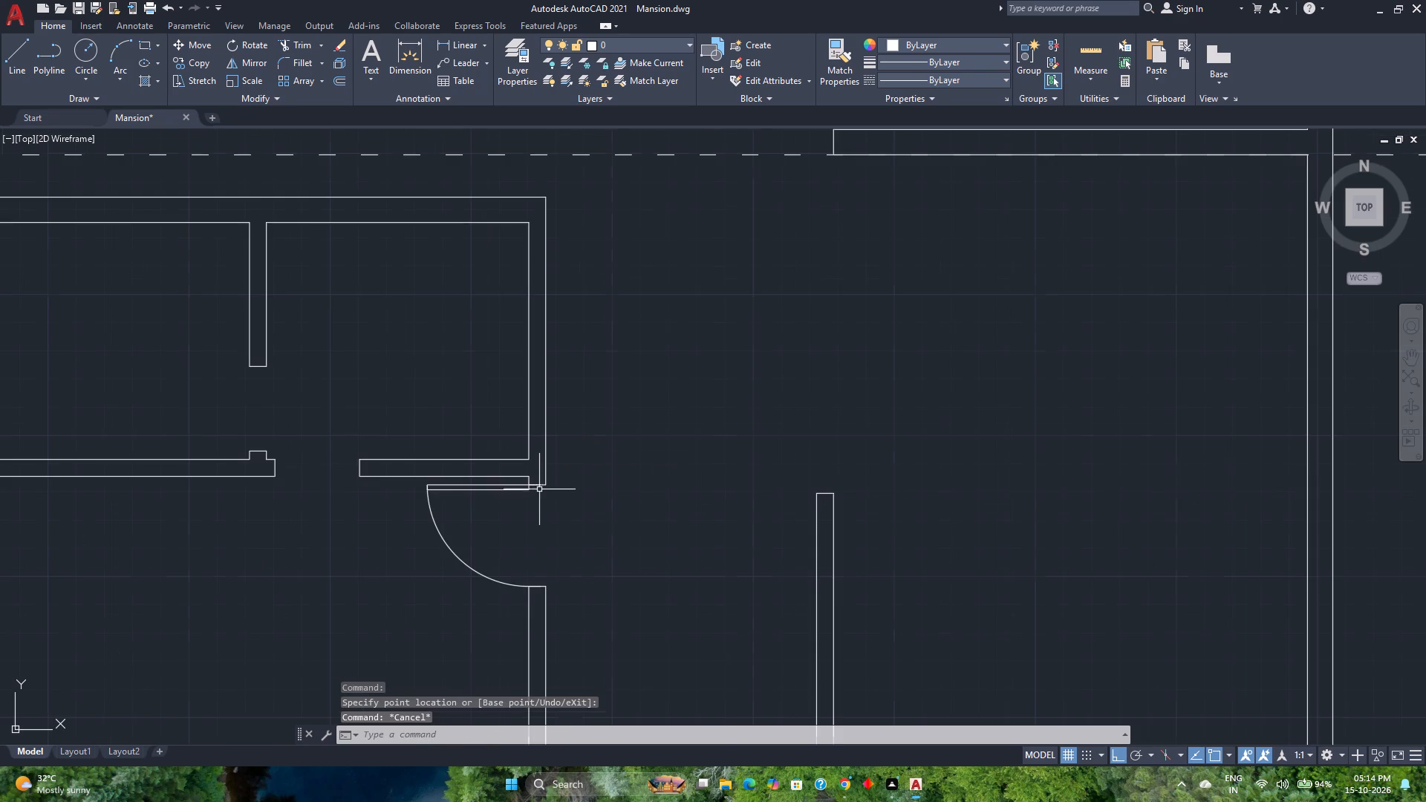
pyautogui.scroll(-3, 539, 490)
pyautogui.moveTo(567, 526); pyautogui.dragTo(567, 501, button='middle')
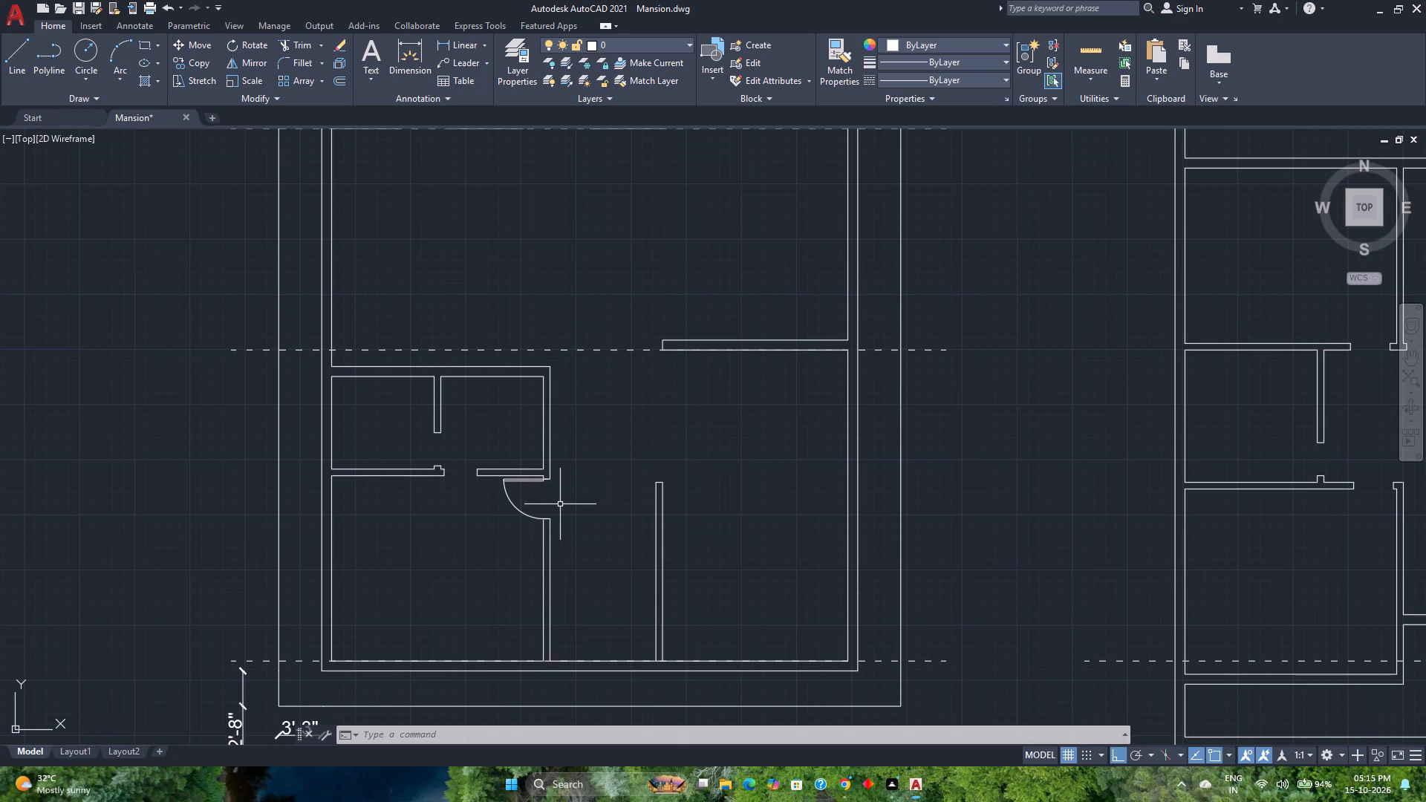
pyautogui.scroll(-1, 559, 504)
pyautogui.moveTo(559, 504); pyautogui.dragTo(590, 589, button='middle')
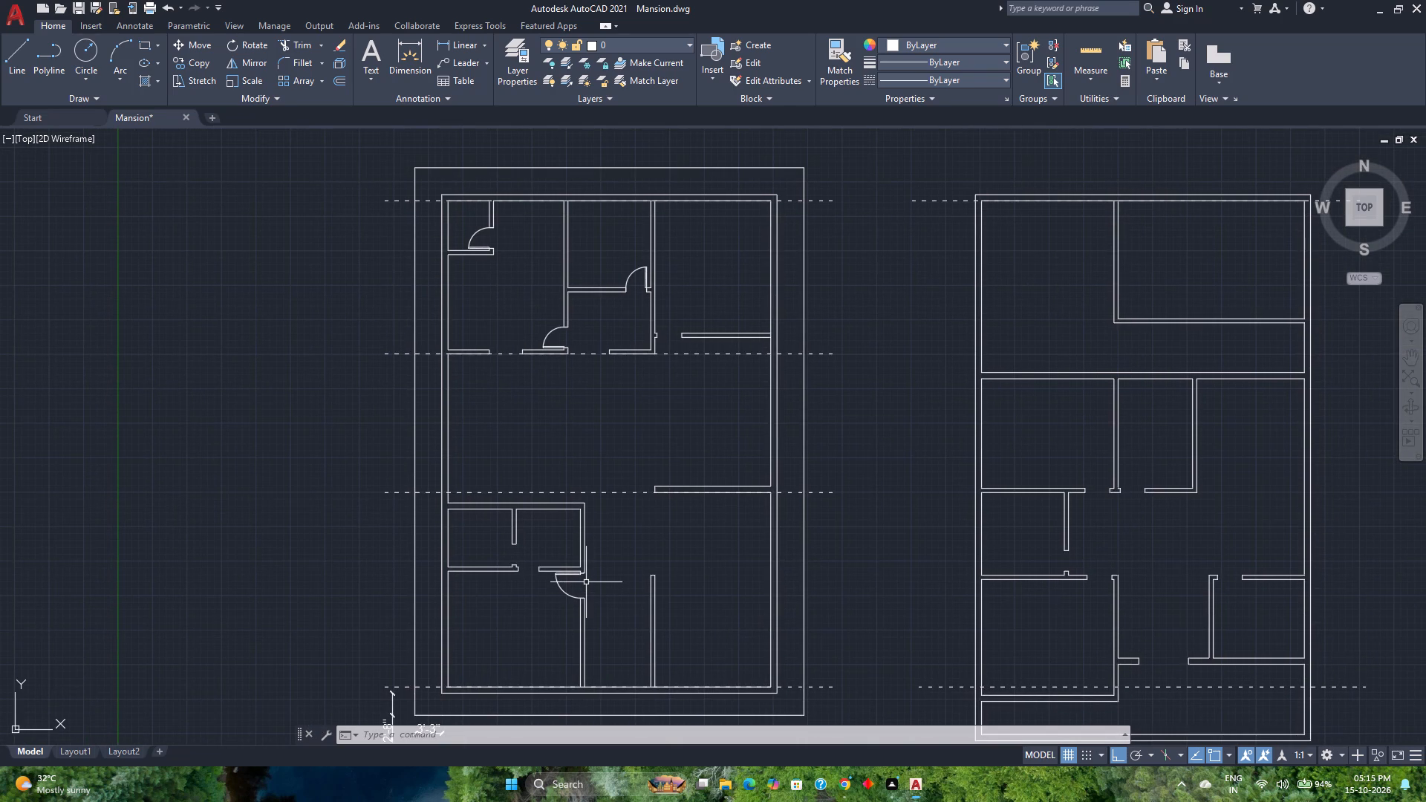
pyautogui.scroll(-1, 586, 582)
pyautogui.click(516, 365)
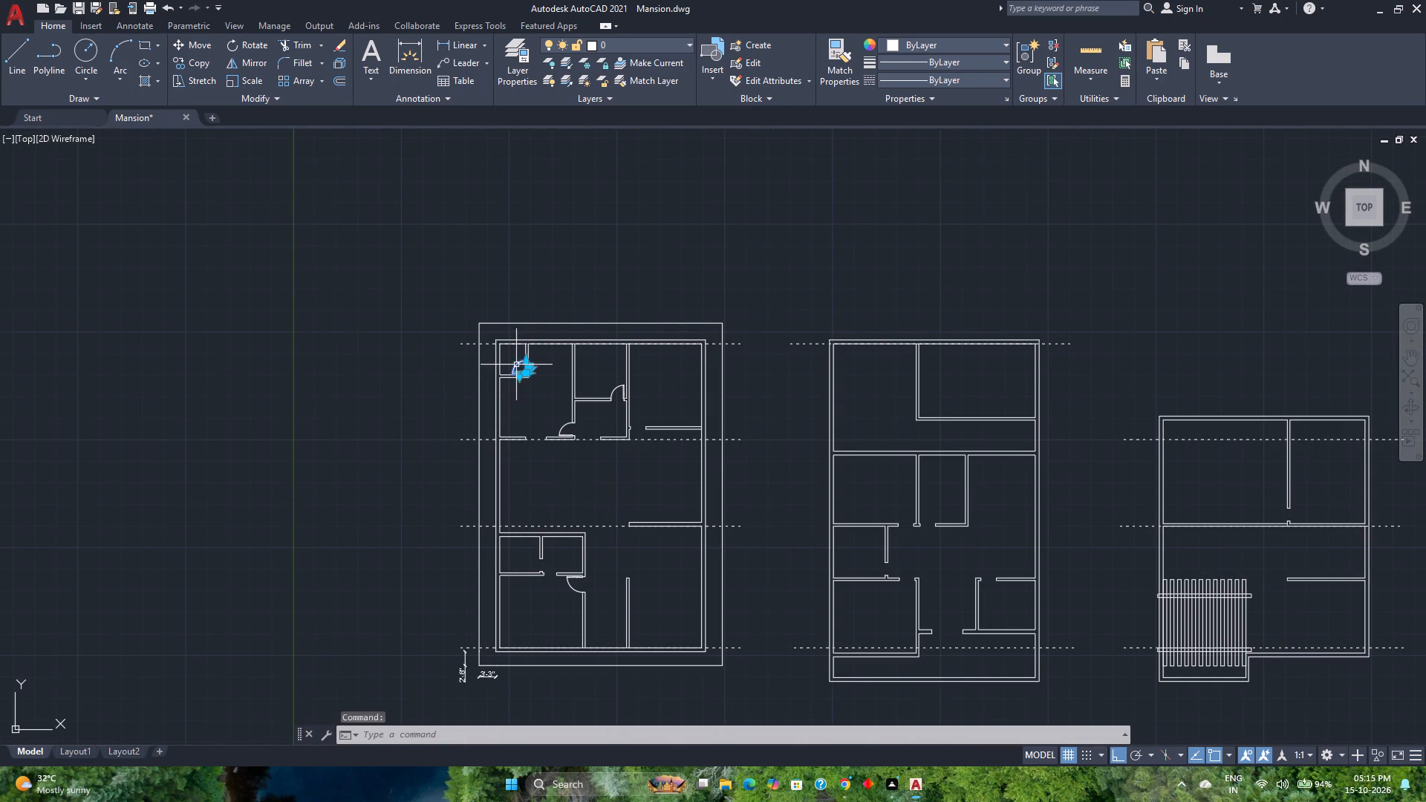
pyautogui.click(202, 60)
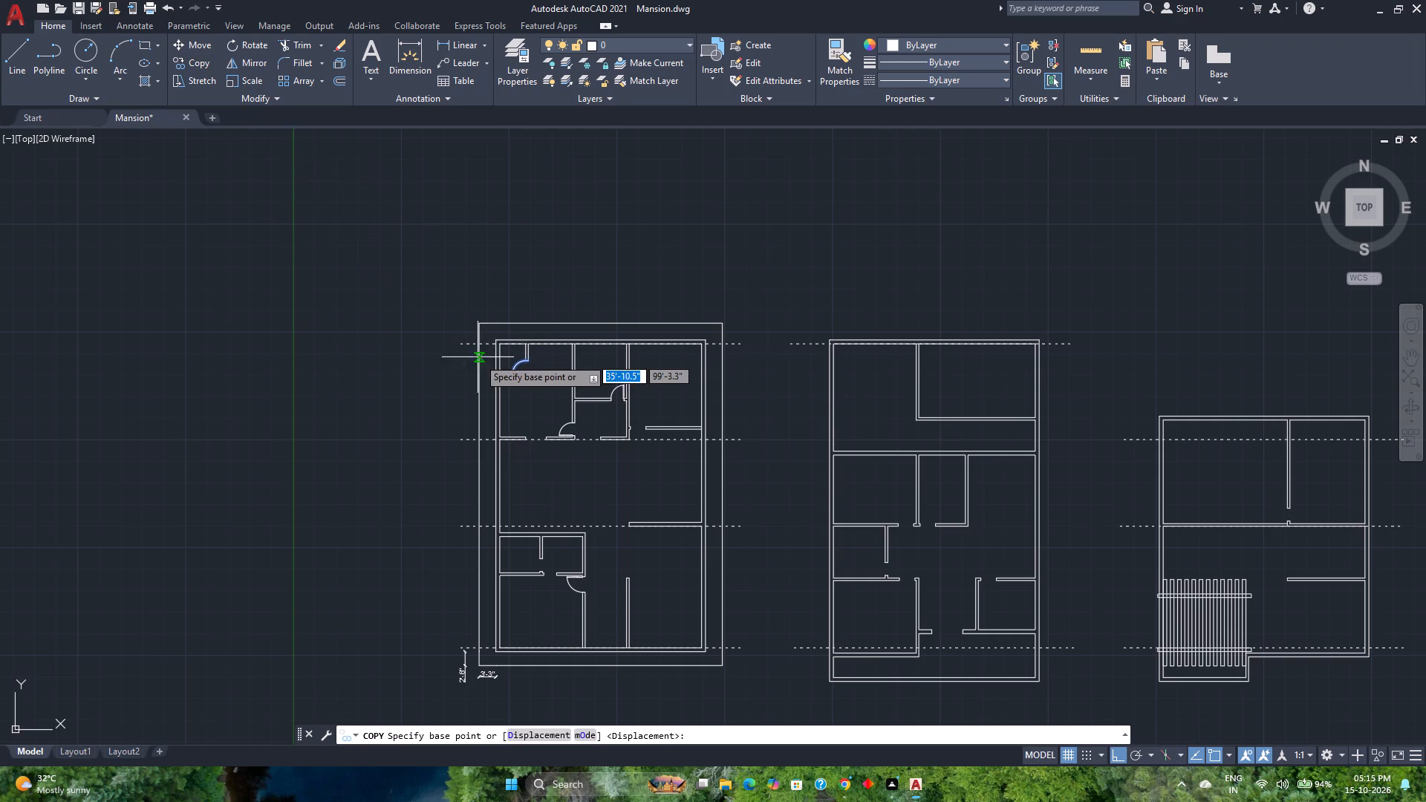
pyautogui.scroll(8, 521, 373)
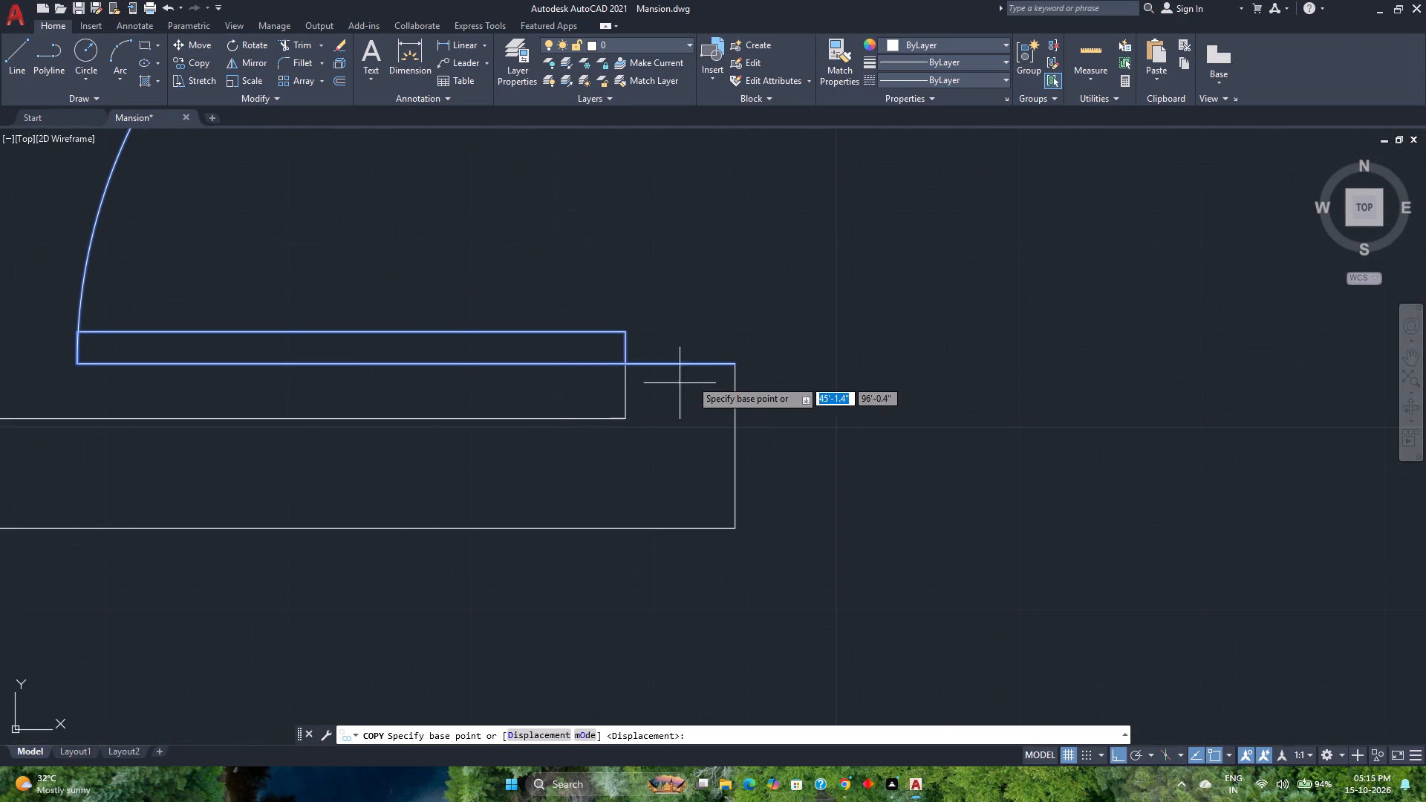
pyautogui.click(738, 368)
pyautogui.scroll(-6, 738, 368)
pyautogui.moveTo(699, 552); pyautogui.dragTo(573, 382, button='middle')
pyautogui.moveTo(639, 624); pyautogui.dragTo(622, 374, button='middle')
pyautogui.scroll(2, 641, 429)
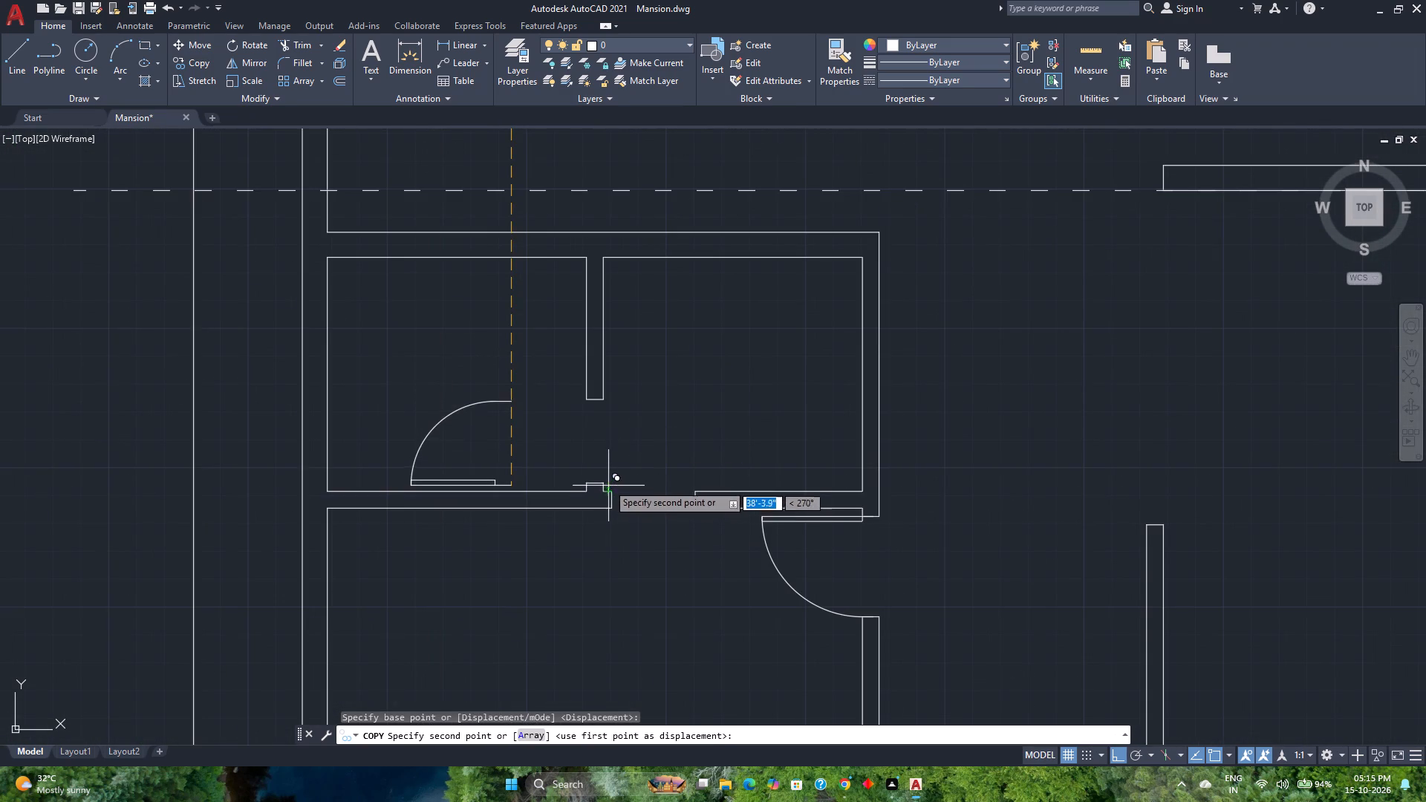
pyautogui.scroll(3, 608, 483)
pyautogui.click(586, 483)
pyautogui.scroll(-2, 597, 474)
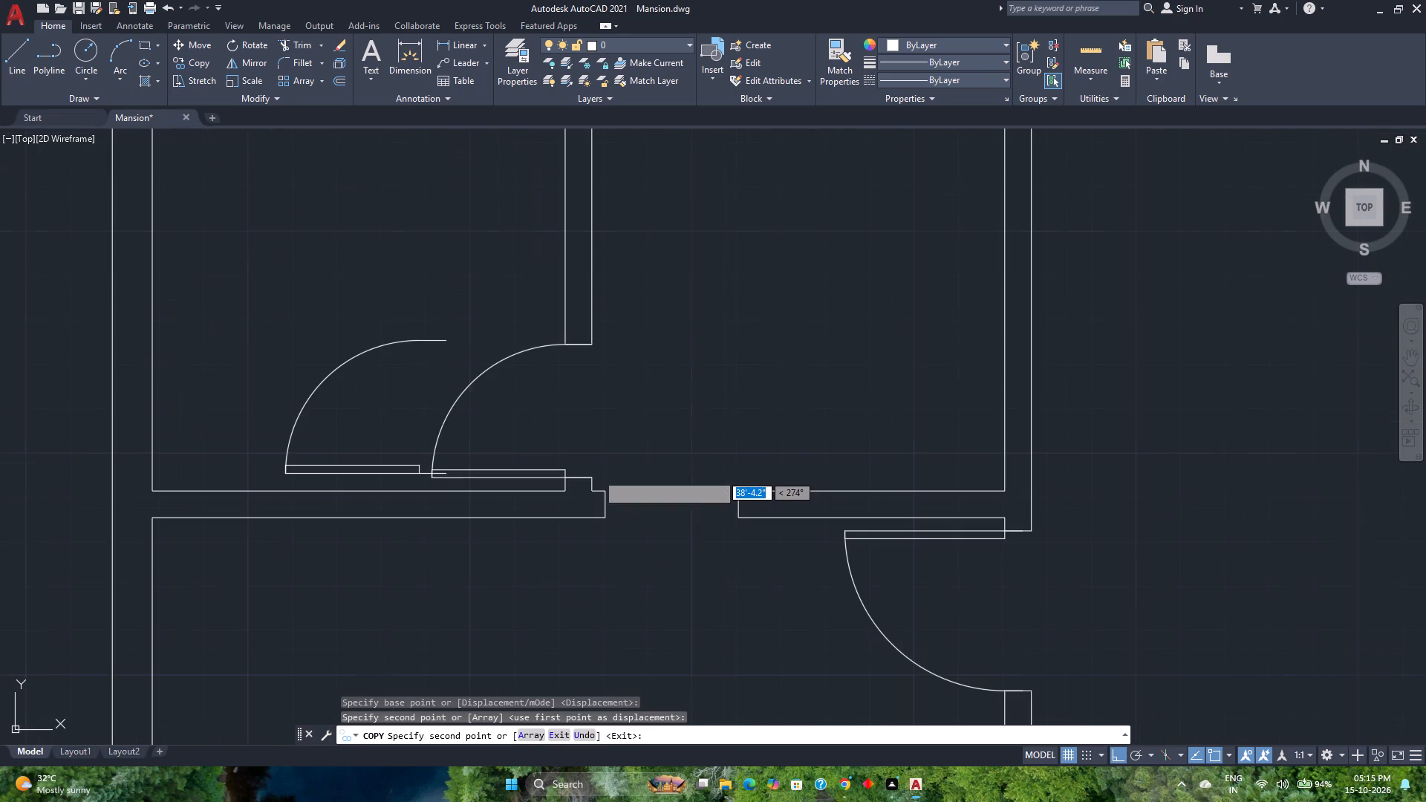
pyautogui.scroll(-2, 656, 439)
pyautogui.press('Escape')
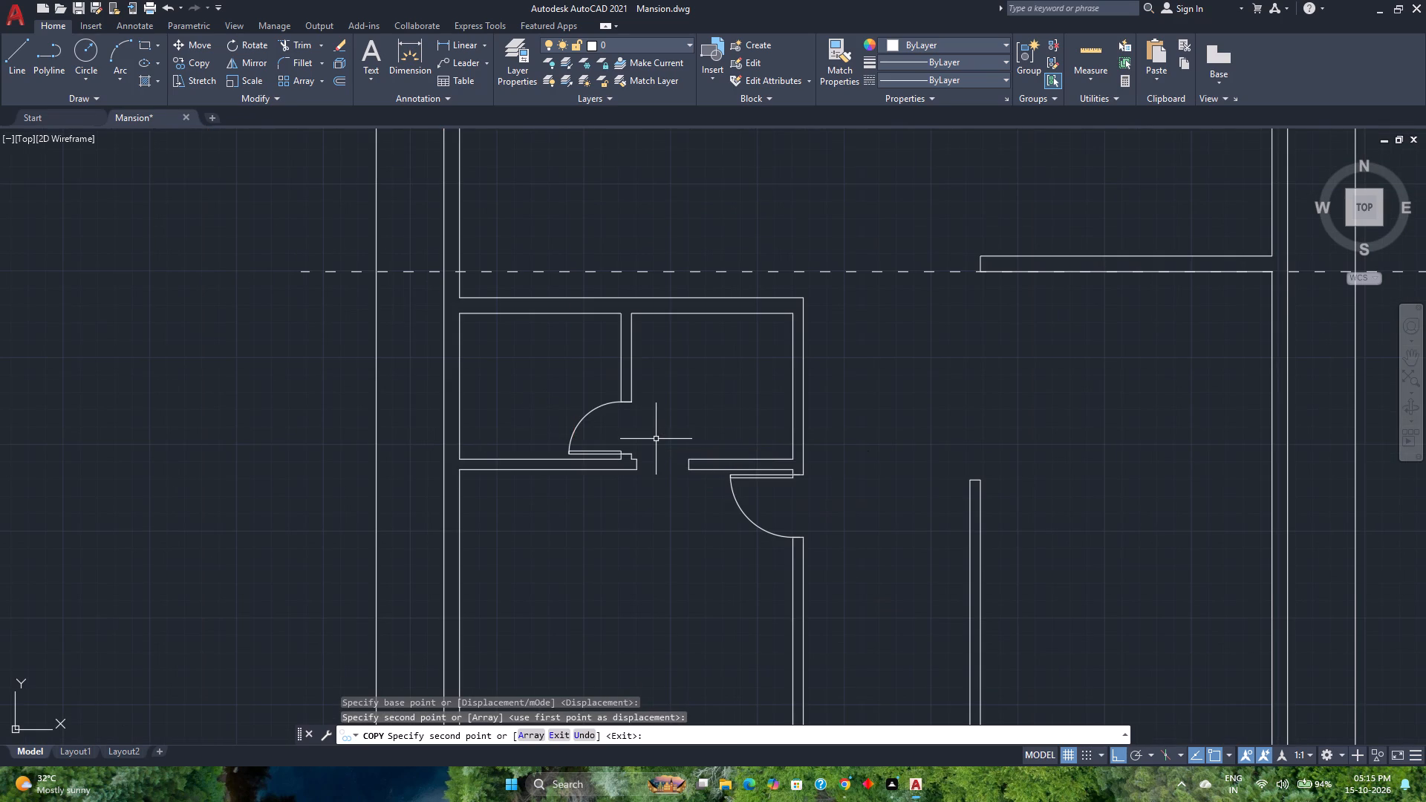
# Save the drawing.
pyautogui.scroll(-2, 656, 439)
pyautogui.moveTo(656, 439); pyautogui.dragTo(512, 526, button='middle')
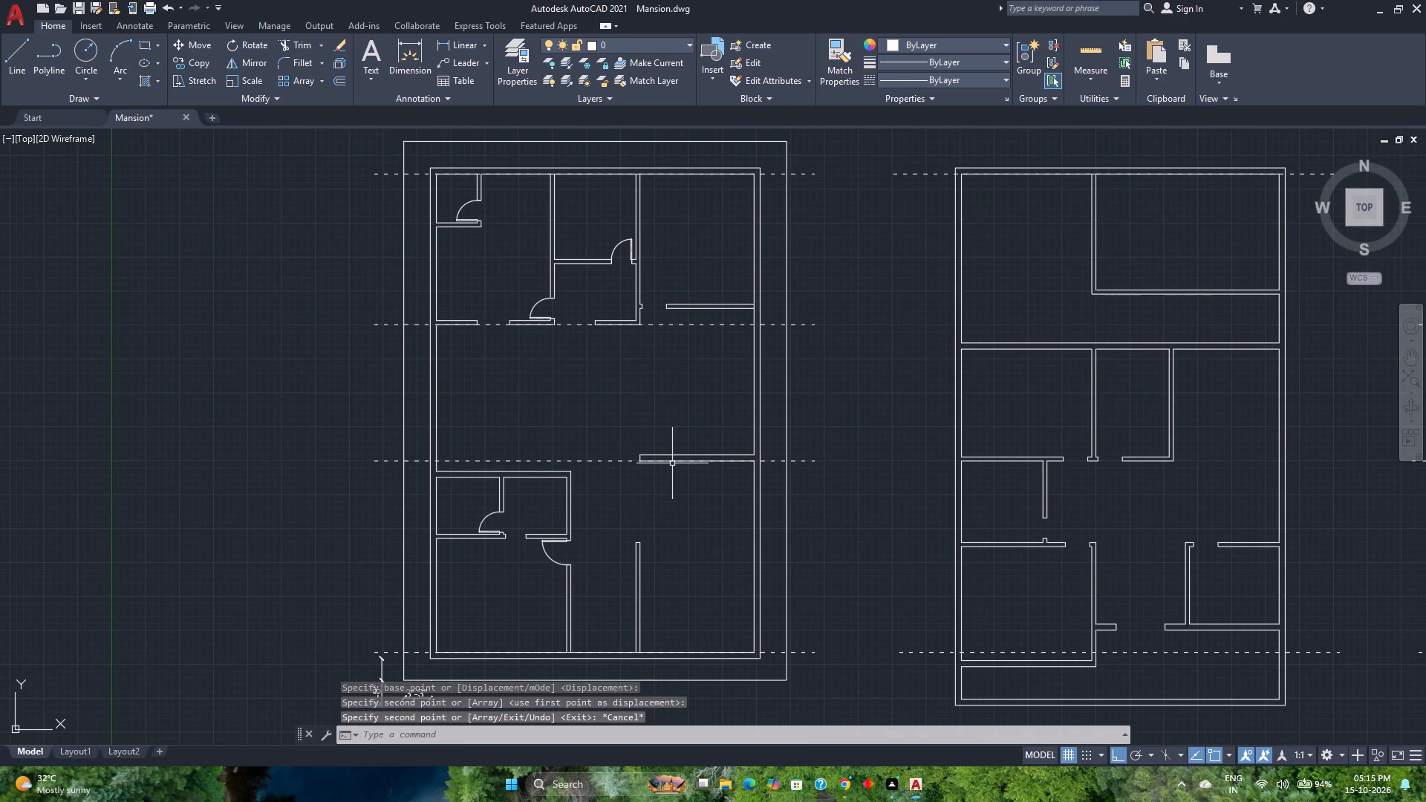
pyautogui.hotkey('ctrl', 's')
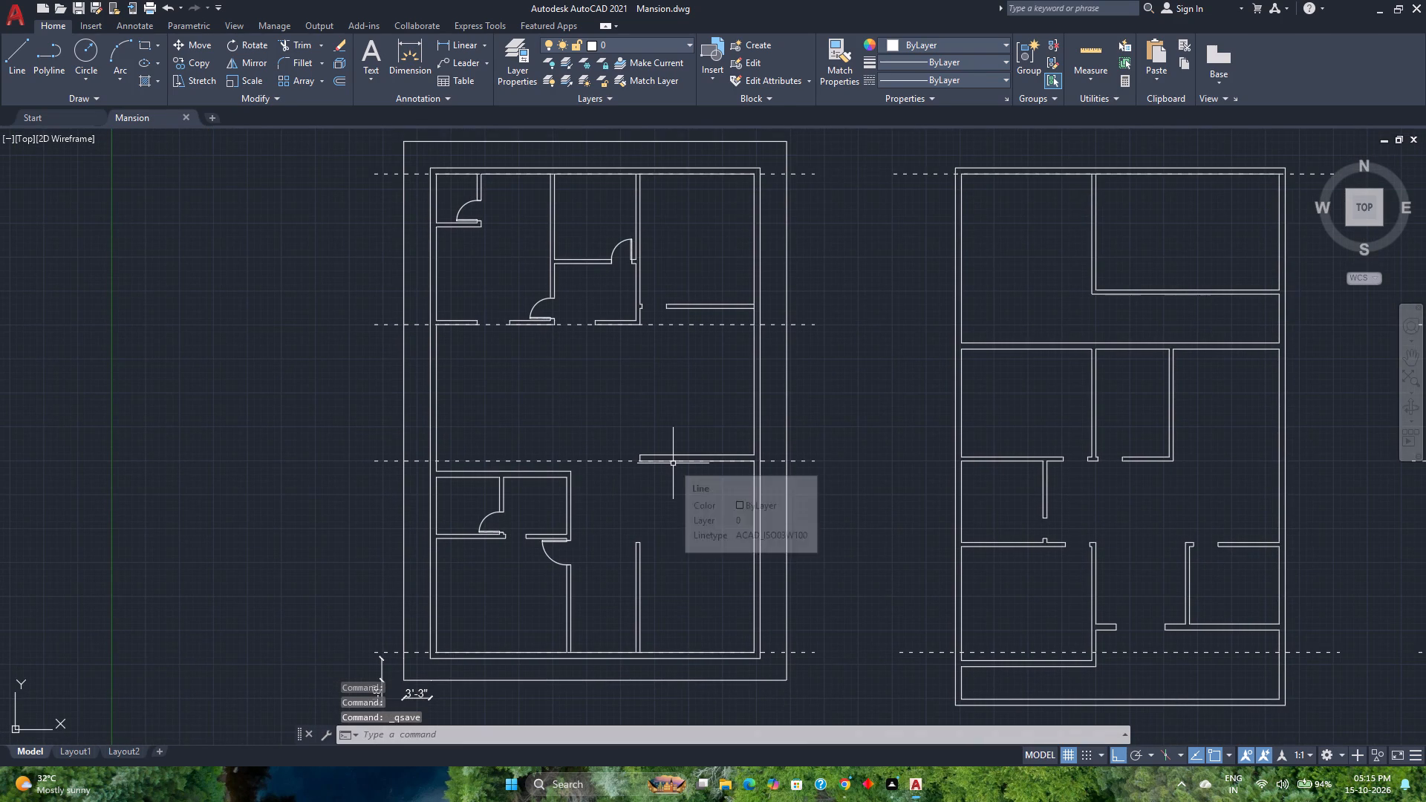
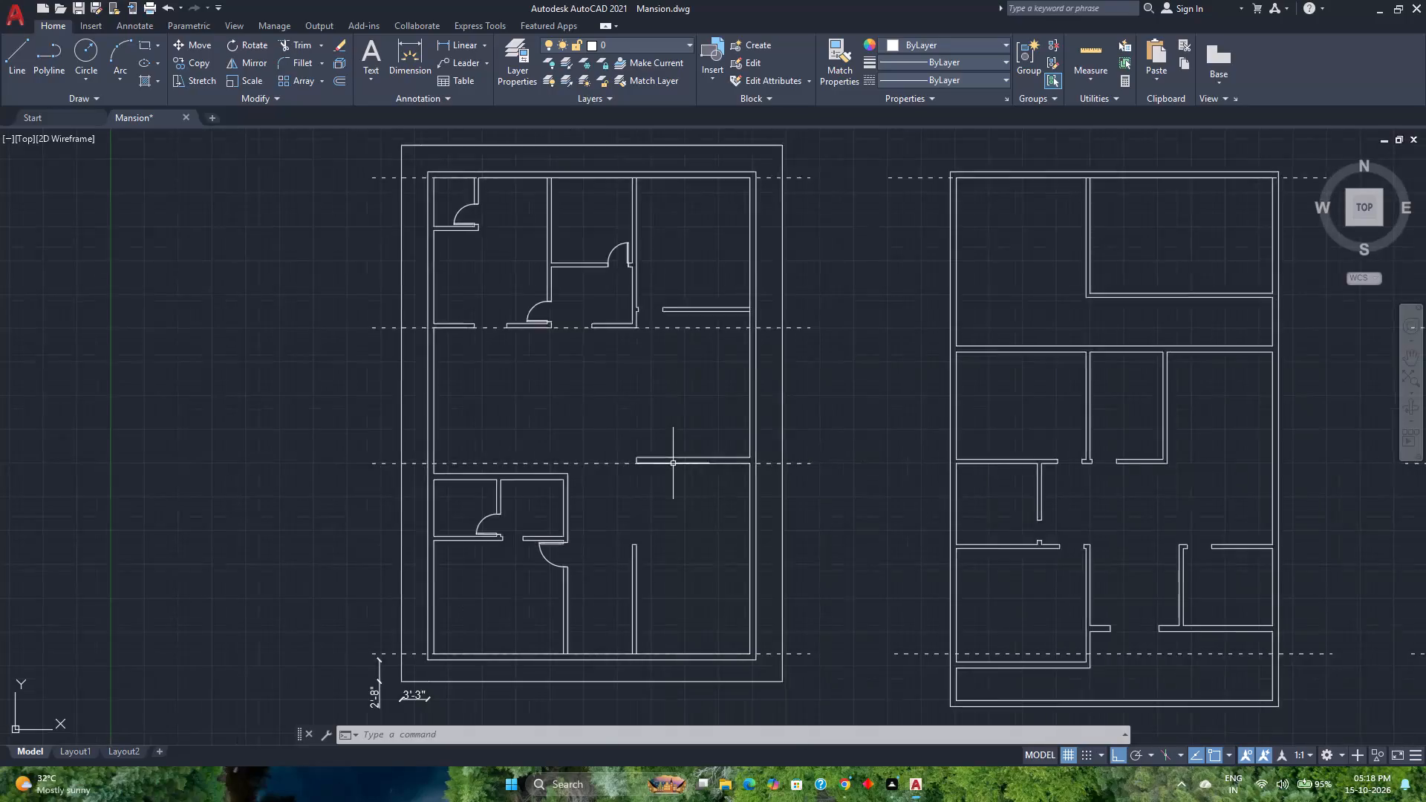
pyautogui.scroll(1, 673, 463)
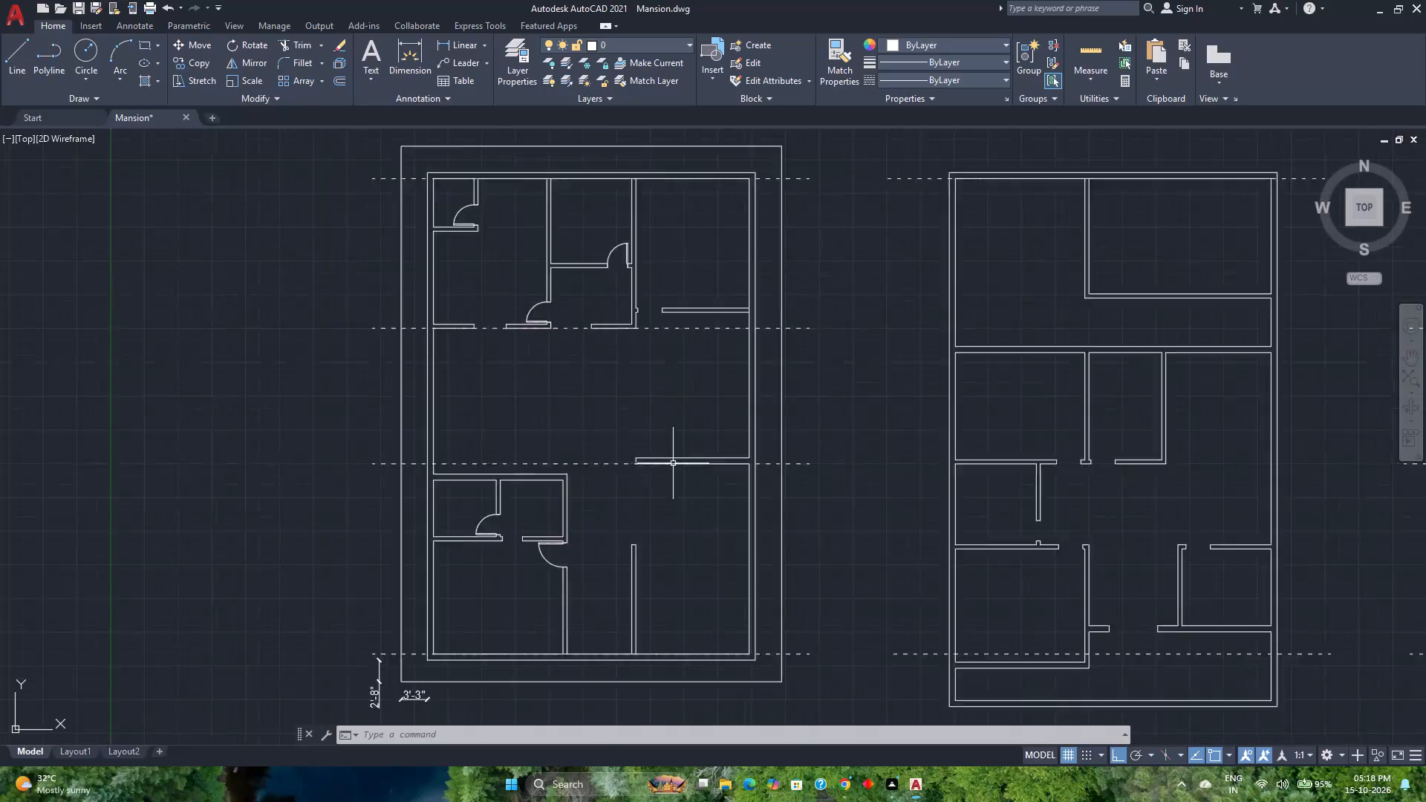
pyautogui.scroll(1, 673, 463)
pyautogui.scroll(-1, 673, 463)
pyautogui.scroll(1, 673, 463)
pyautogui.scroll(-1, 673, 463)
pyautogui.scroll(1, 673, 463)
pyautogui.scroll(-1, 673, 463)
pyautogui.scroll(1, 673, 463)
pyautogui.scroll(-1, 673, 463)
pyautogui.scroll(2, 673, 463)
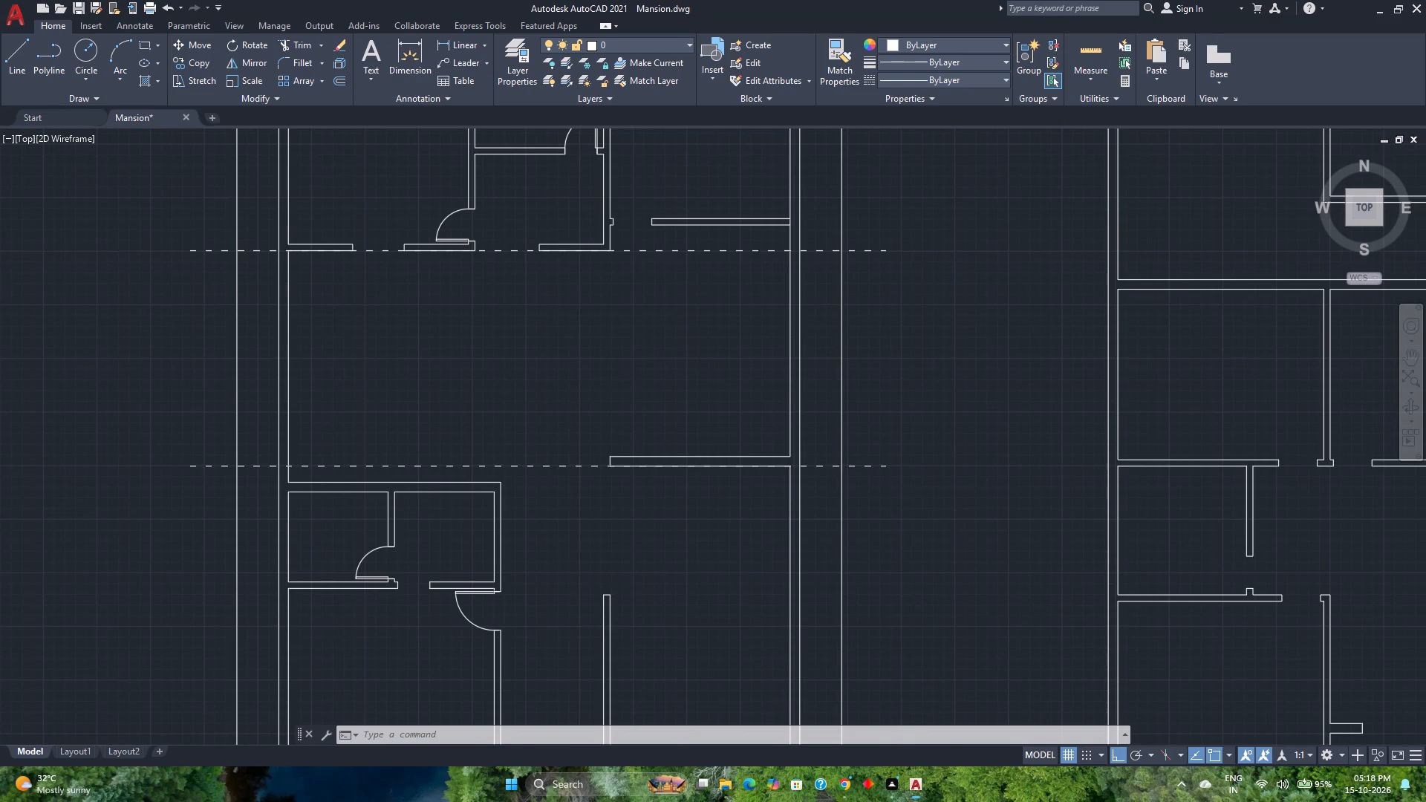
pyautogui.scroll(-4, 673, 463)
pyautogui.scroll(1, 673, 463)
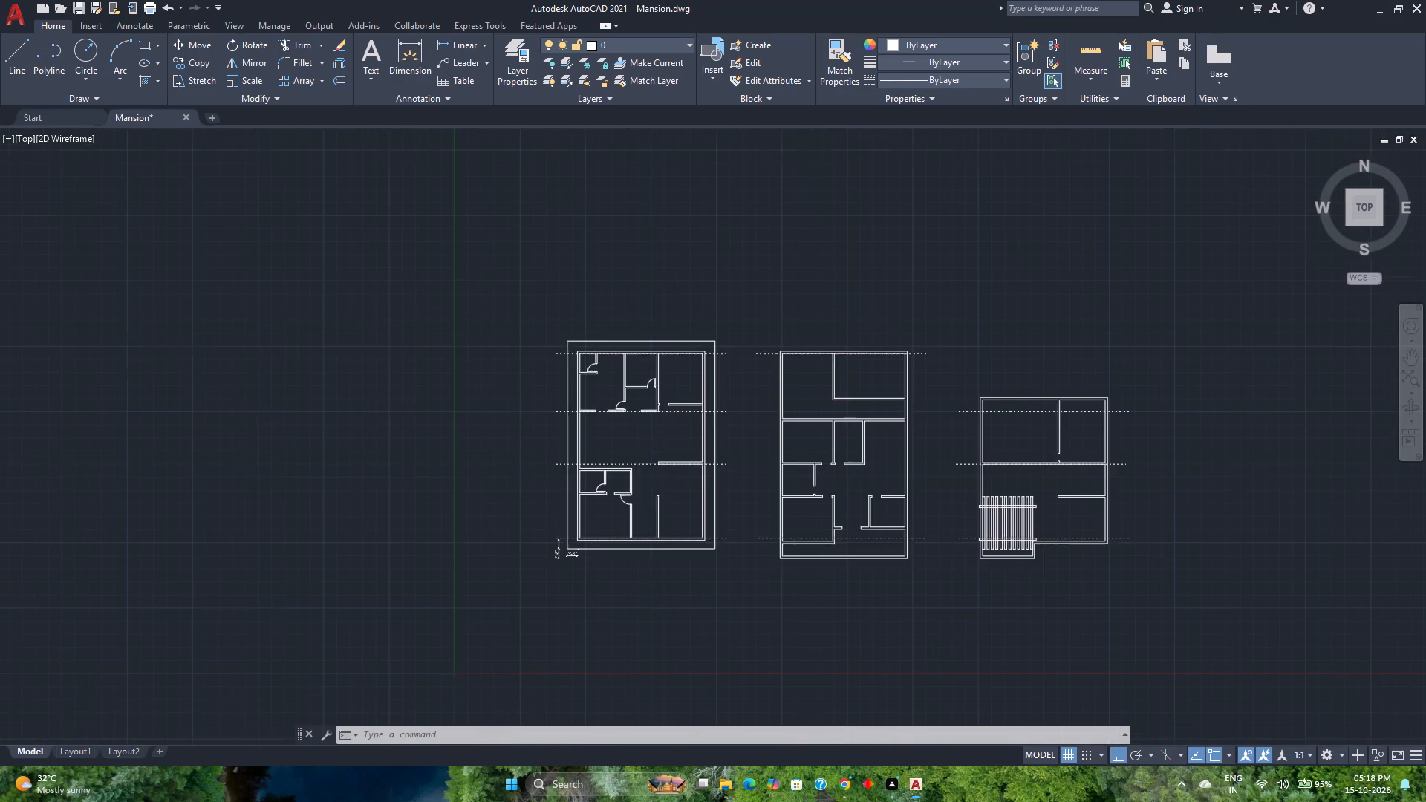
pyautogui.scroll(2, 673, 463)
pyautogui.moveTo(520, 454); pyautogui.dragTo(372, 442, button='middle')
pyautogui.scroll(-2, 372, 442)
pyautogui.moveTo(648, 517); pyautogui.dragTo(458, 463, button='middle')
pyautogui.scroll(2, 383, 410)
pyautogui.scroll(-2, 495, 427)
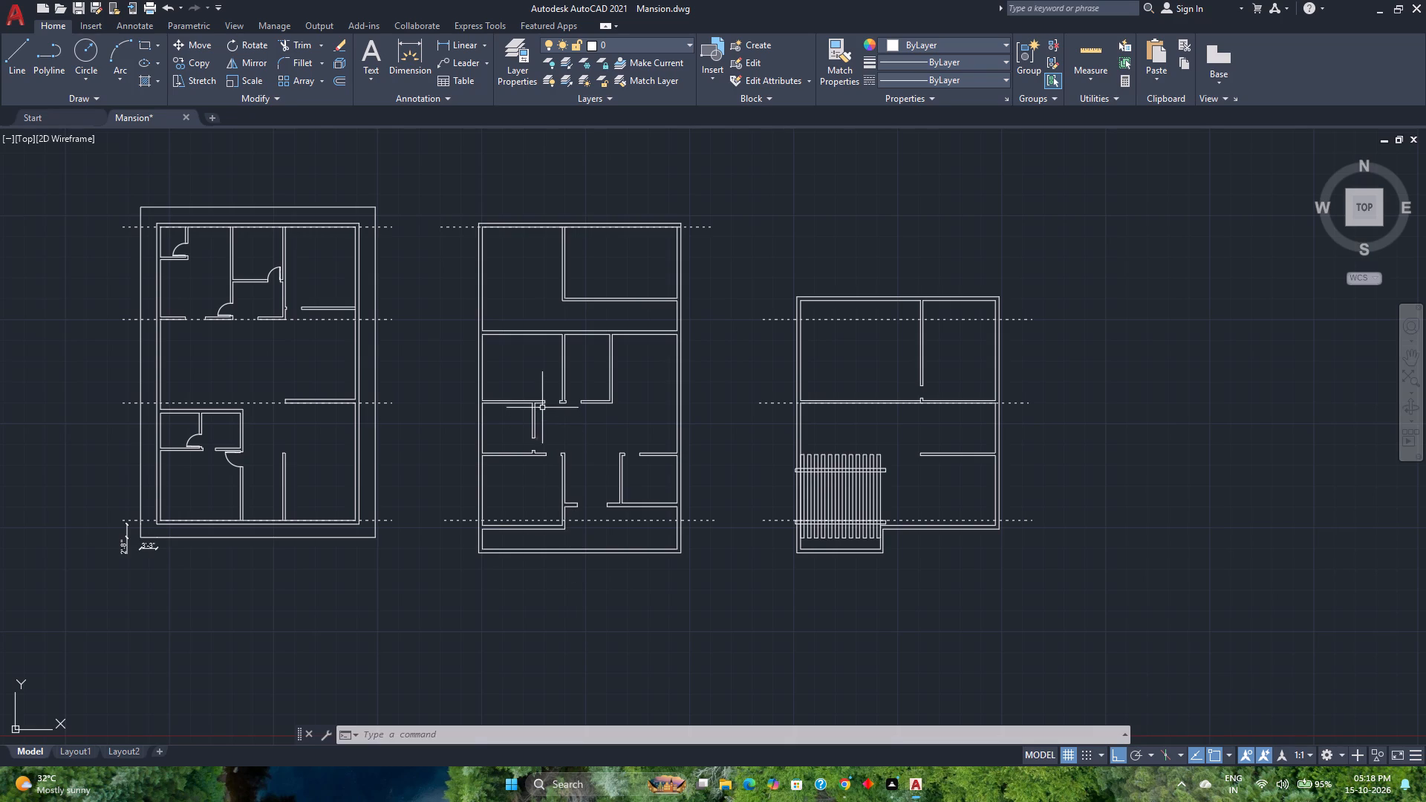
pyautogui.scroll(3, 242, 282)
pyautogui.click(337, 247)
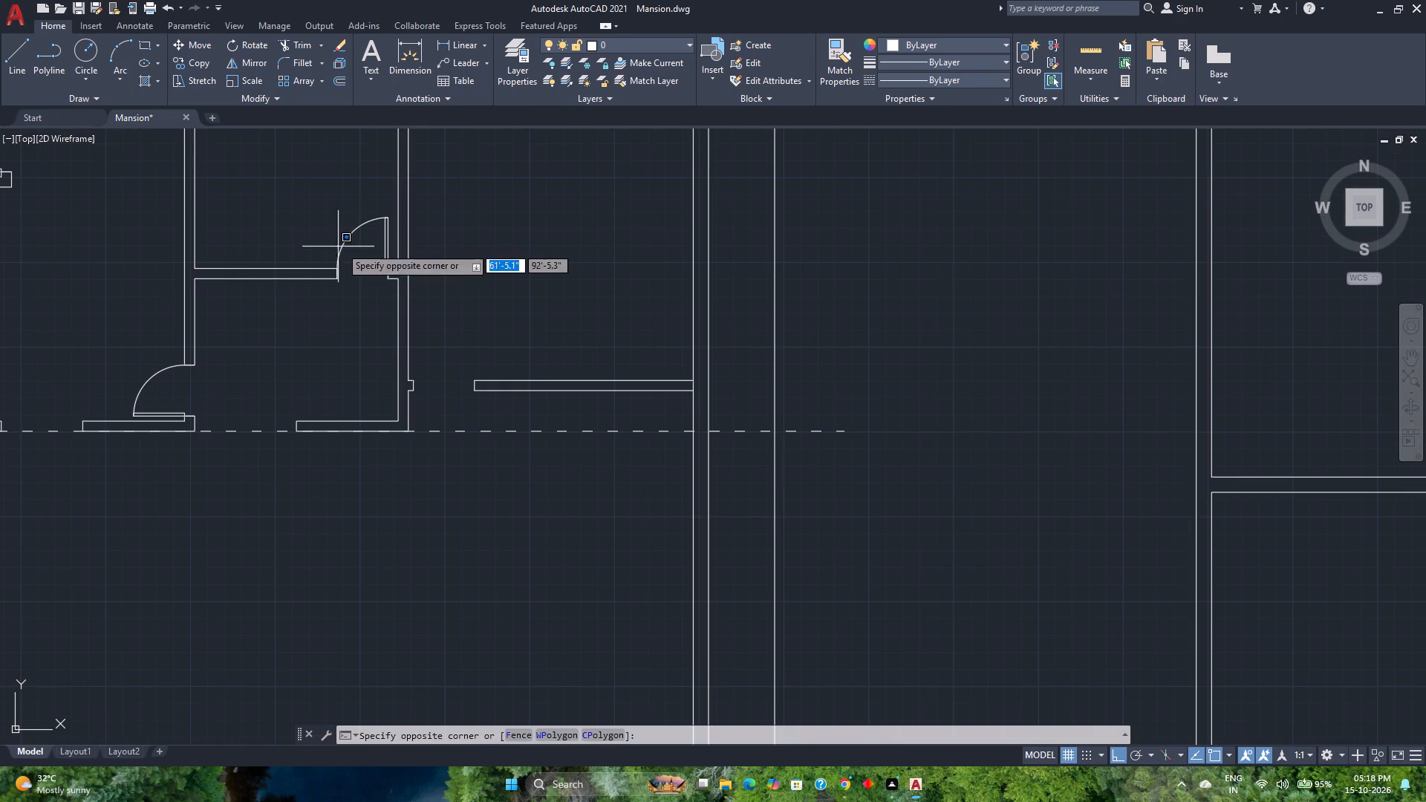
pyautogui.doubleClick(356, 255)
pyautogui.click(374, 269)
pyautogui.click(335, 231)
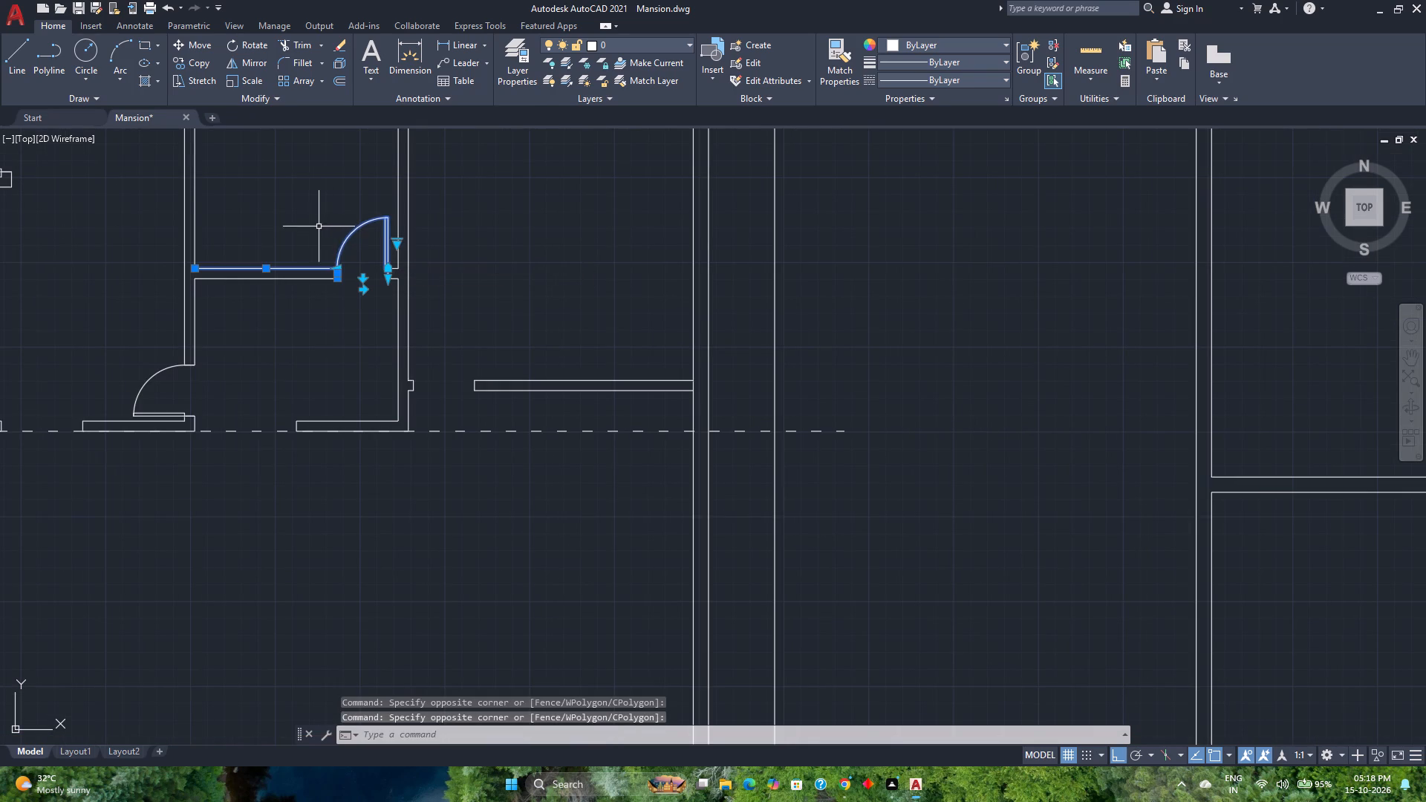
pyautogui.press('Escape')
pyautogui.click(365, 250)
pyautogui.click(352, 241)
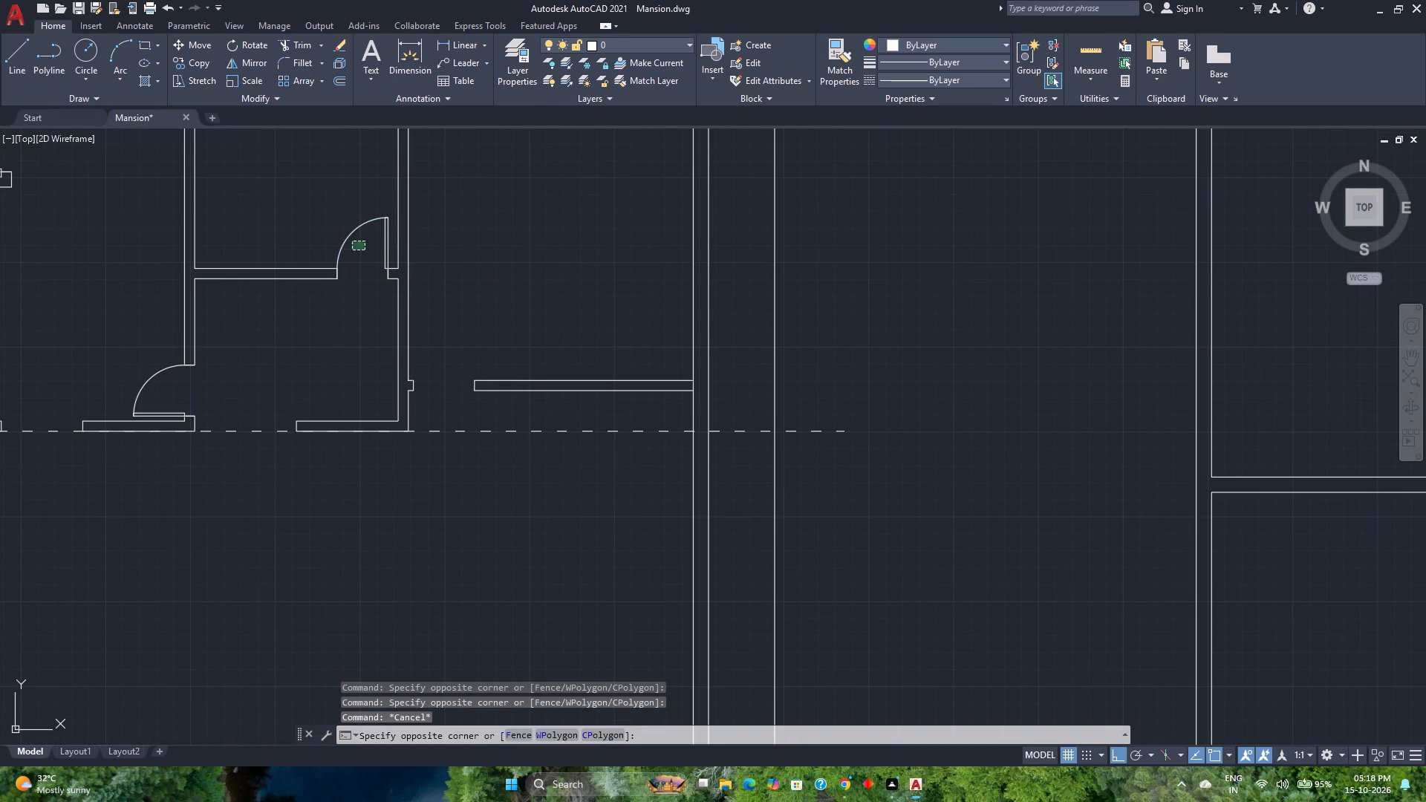
# Copy the first plan's upper middle room door by its hinge corner to the second plan's lower-left room doorway, at the corner-side jamb.
pyautogui.click(365, 260)
pyautogui.click(337, 225)
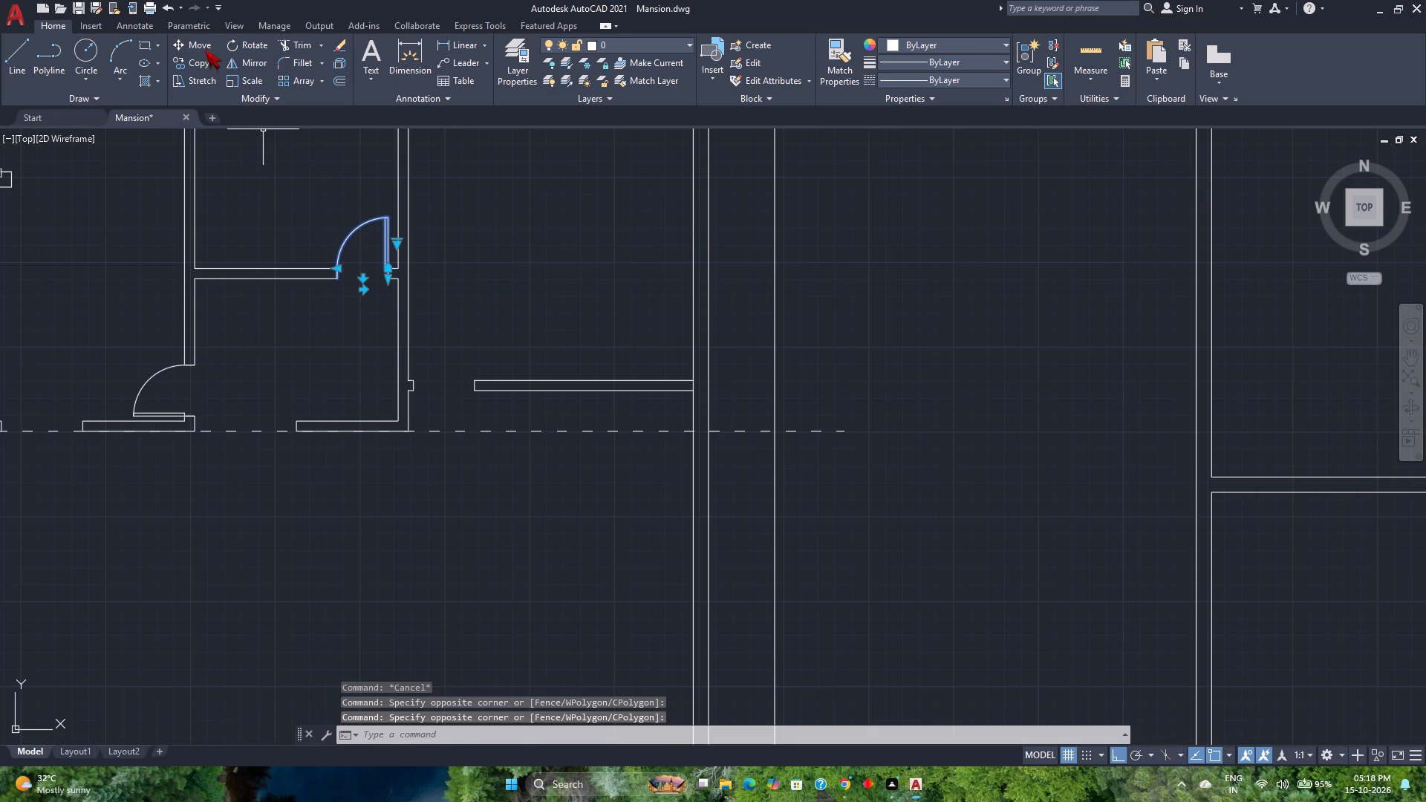
pyautogui.click(199, 62)
pyautogui.scroll(3, 392, 274)
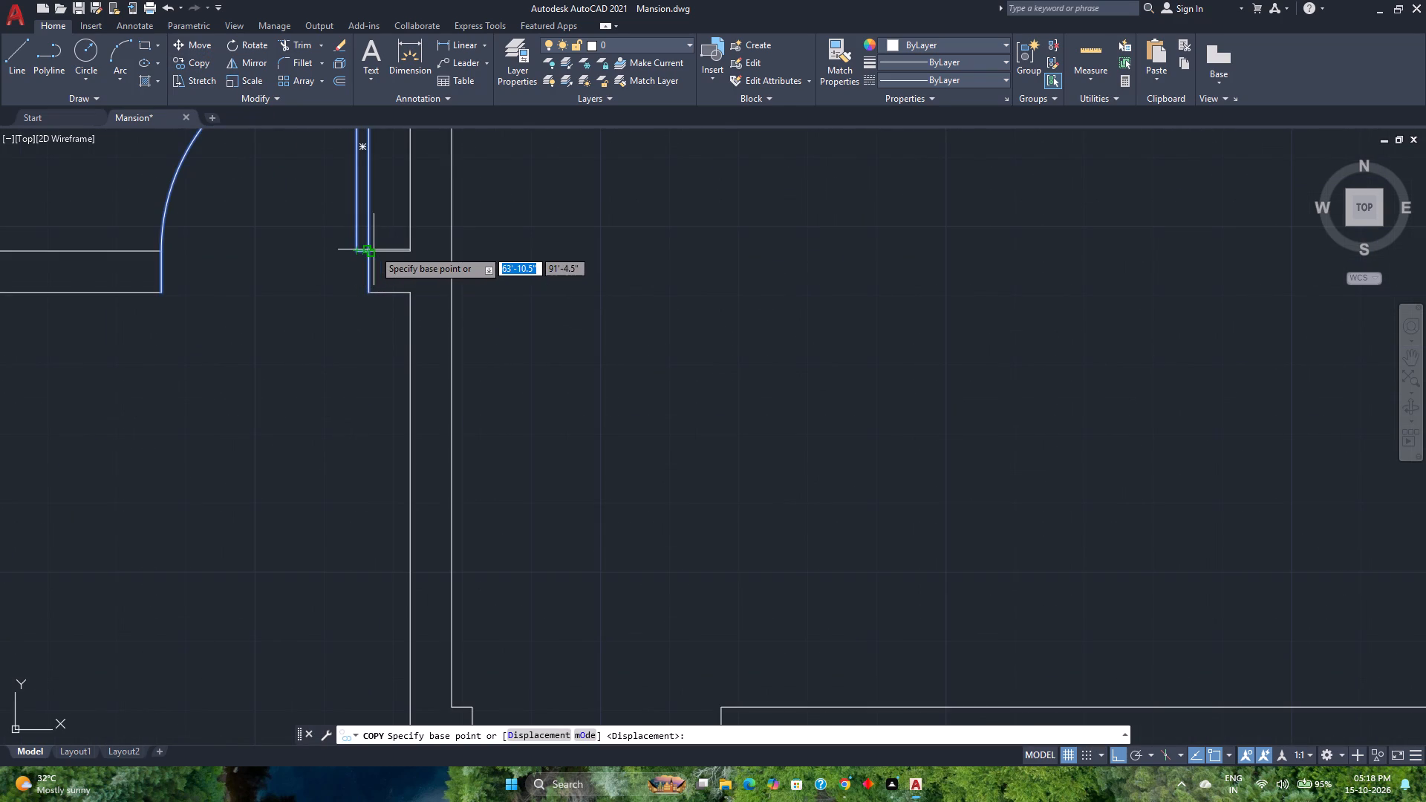
pyautogui.click(374, 250)
pyautogui.scroll(-6, 374, 241)
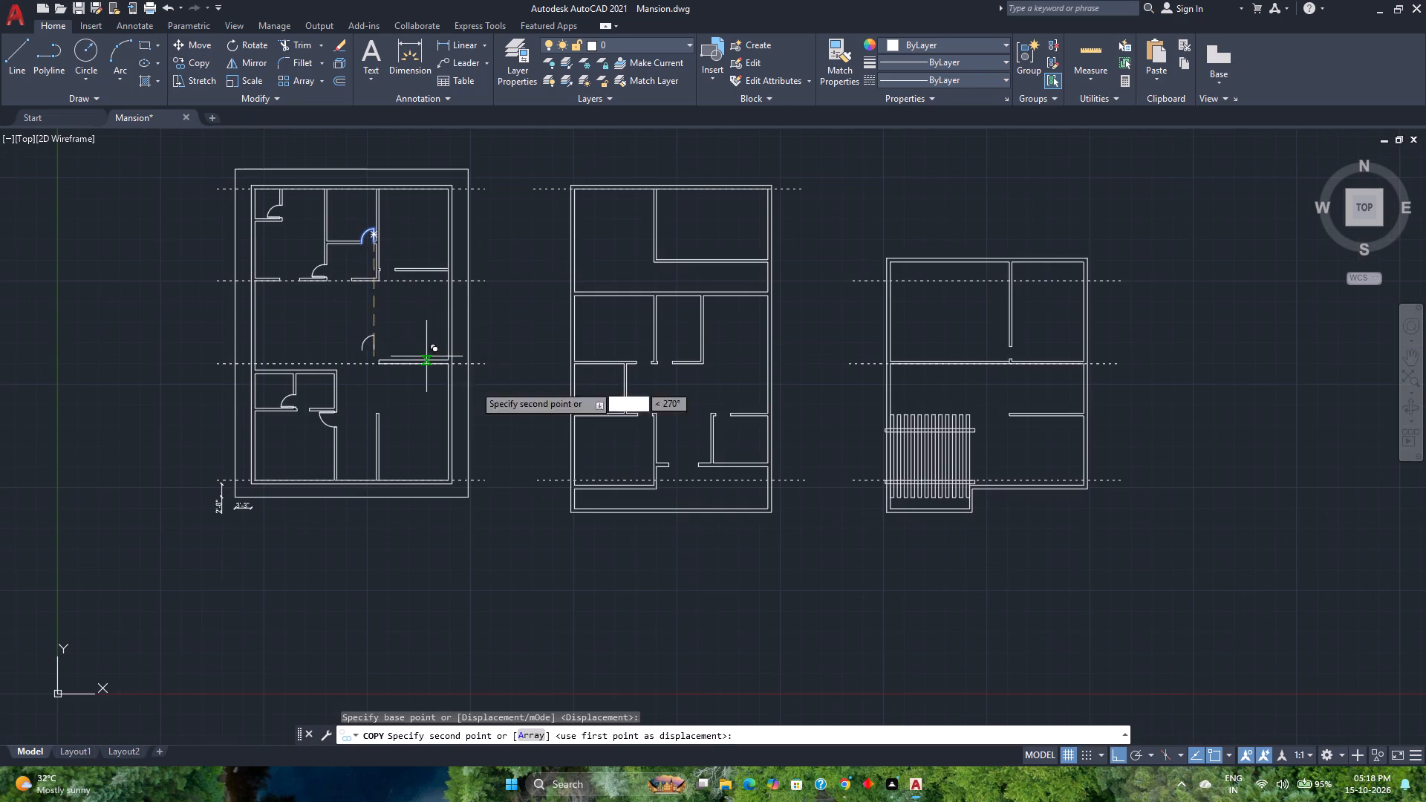
pyautogui.scroll(5, 631, 409)
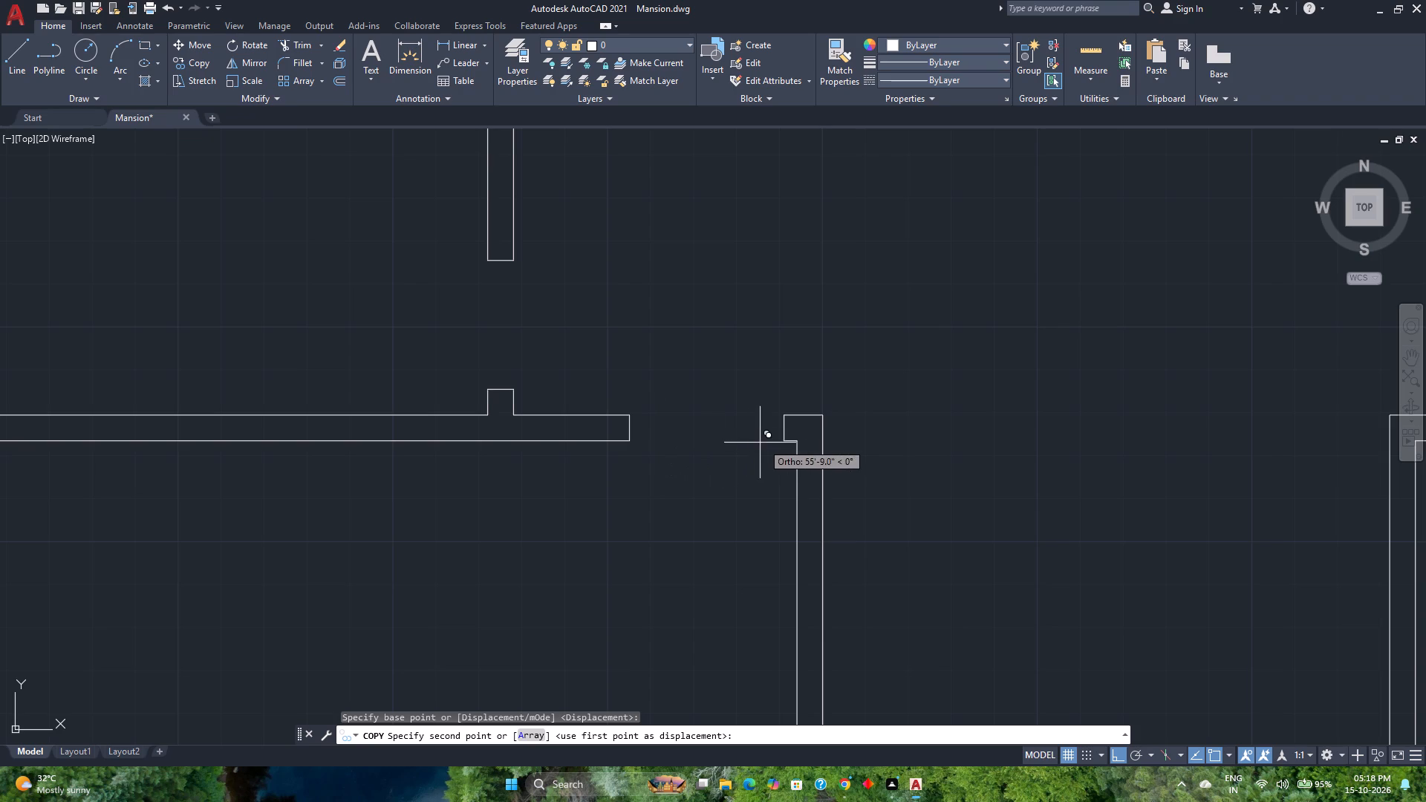
pyautogui.click(784, 439)
pyautogui.press('Escape')
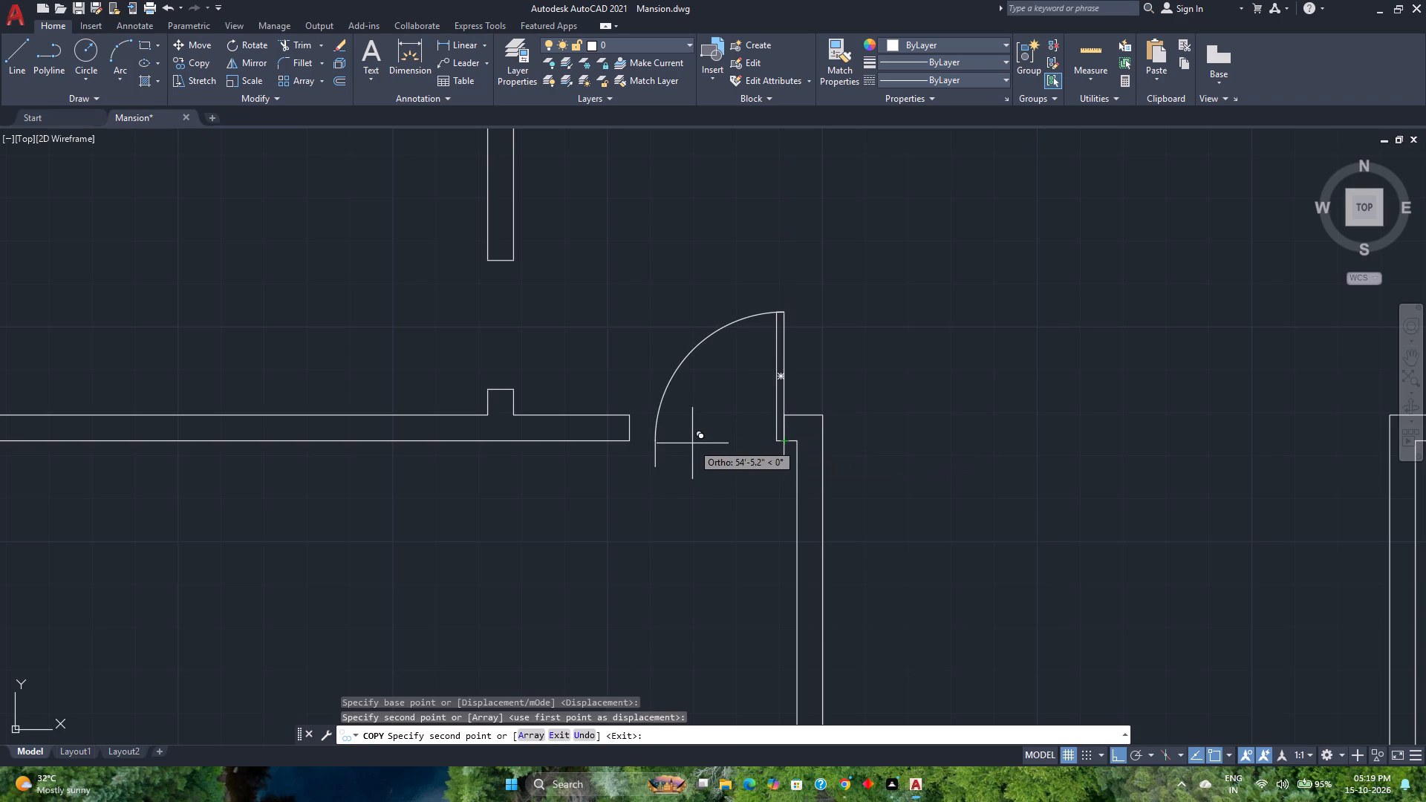
# Flip the copied door to swing into the lower-left room and move it 6" up into line with the wall opening.
pyautogui.click(747, 446)
pyautogui.click(670, 348)
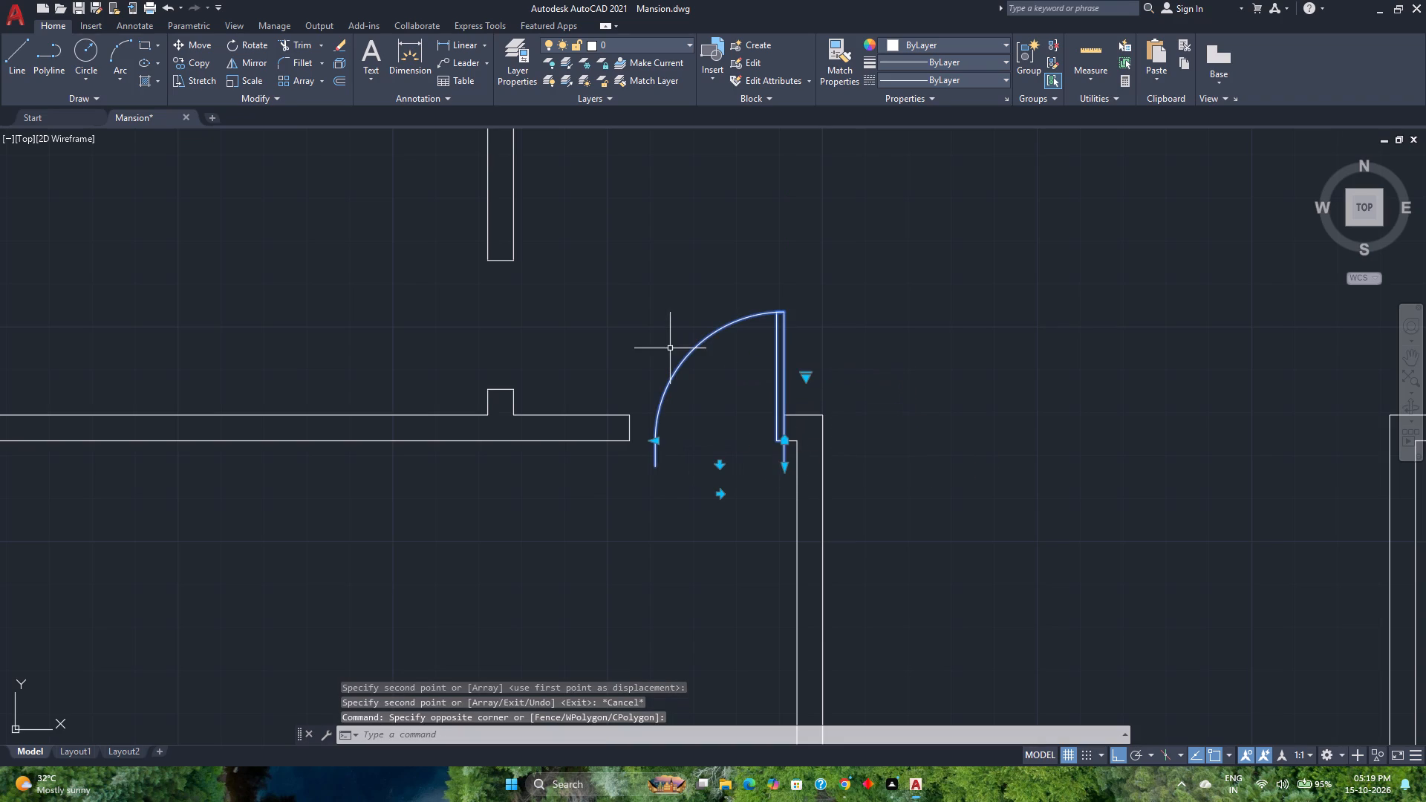
pyautogui.click(717, 466)
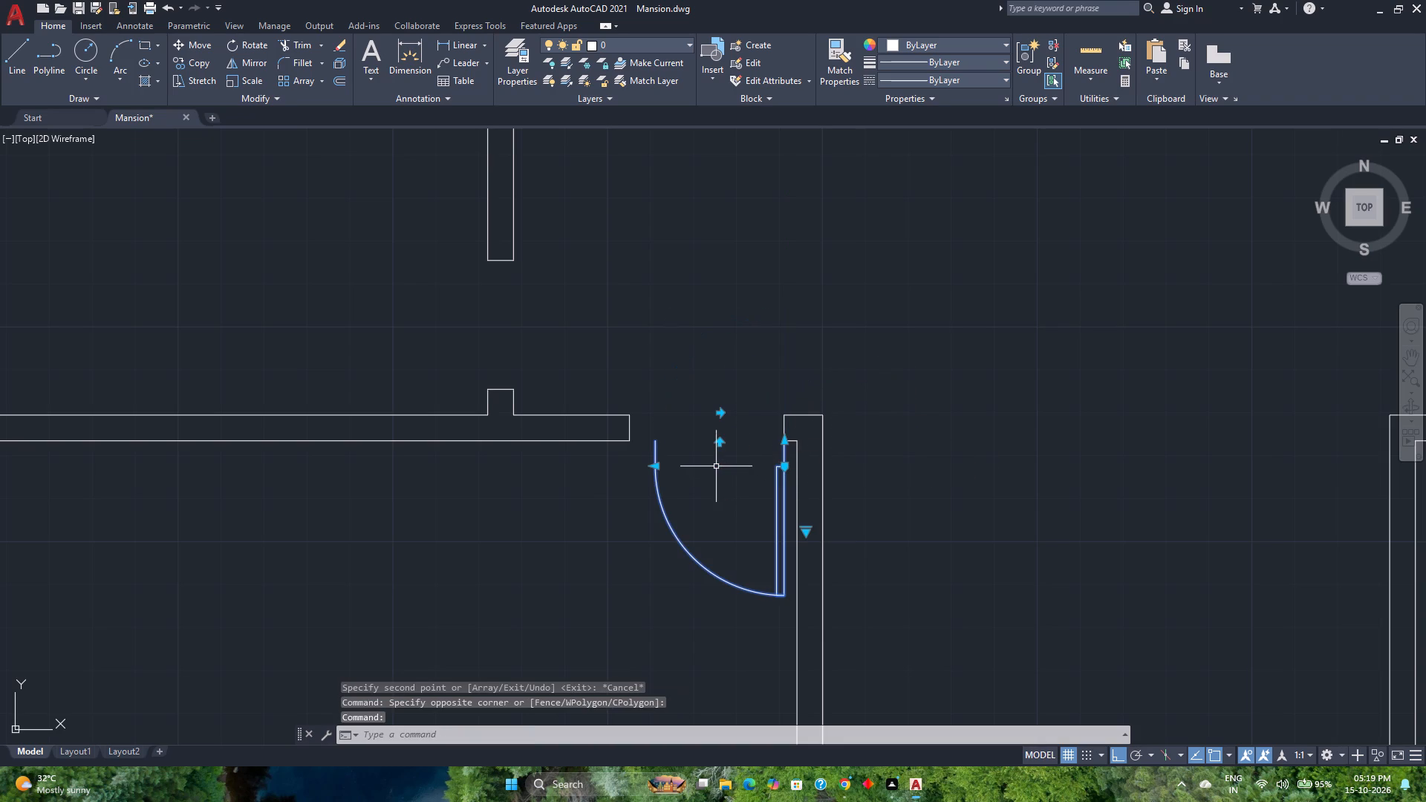
pyautogui.click(177, 37)
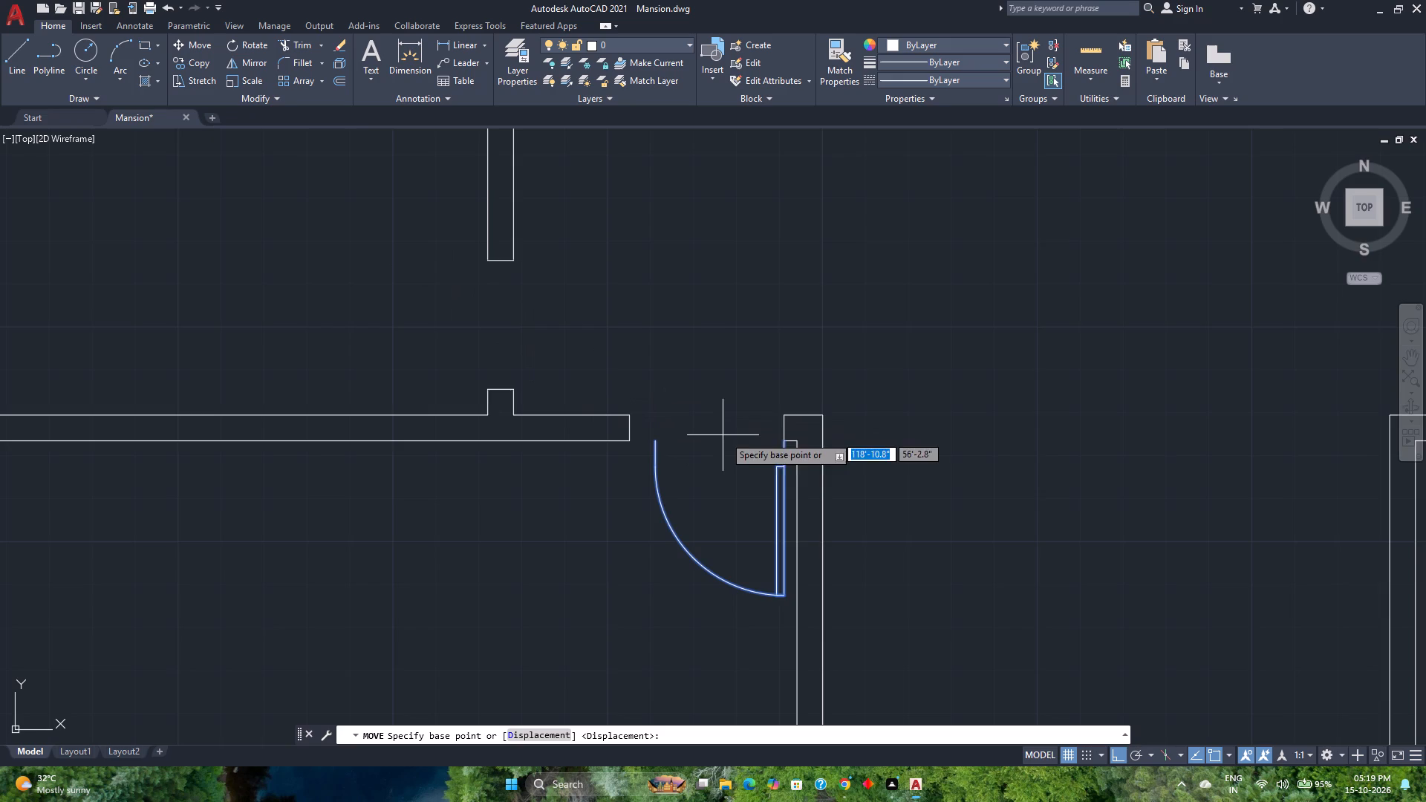
pyautogui.scroll(3, 763, 470)
pyautogui.click(850, 460)
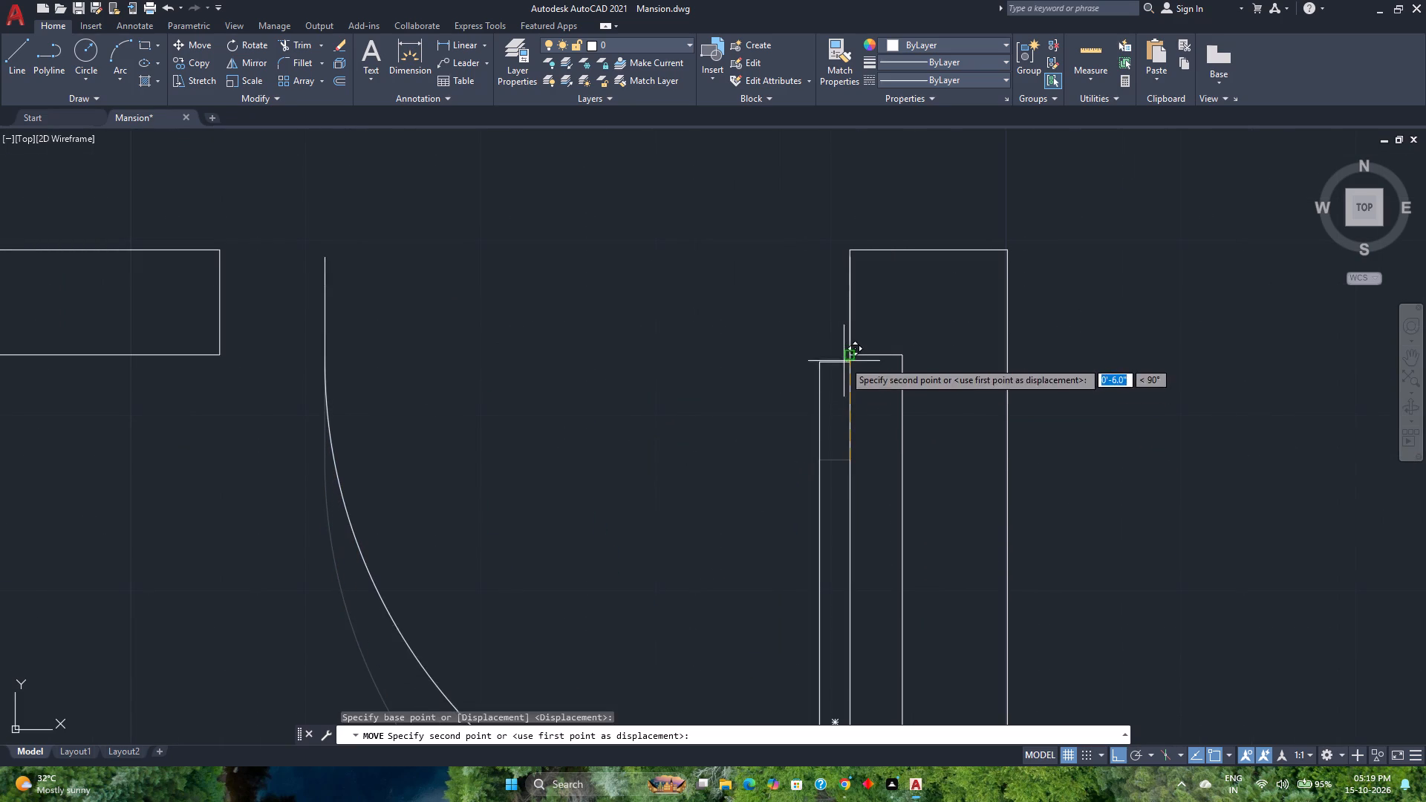
pyautogui.click(847, 358)
pyautogui.scroll(-3, 686, 395)
# Stretch the lower-left room door's width so it reaches the opposite jamb of the opening.
pyautogui.click(636, 442)
pyautogui.click(516, 460)
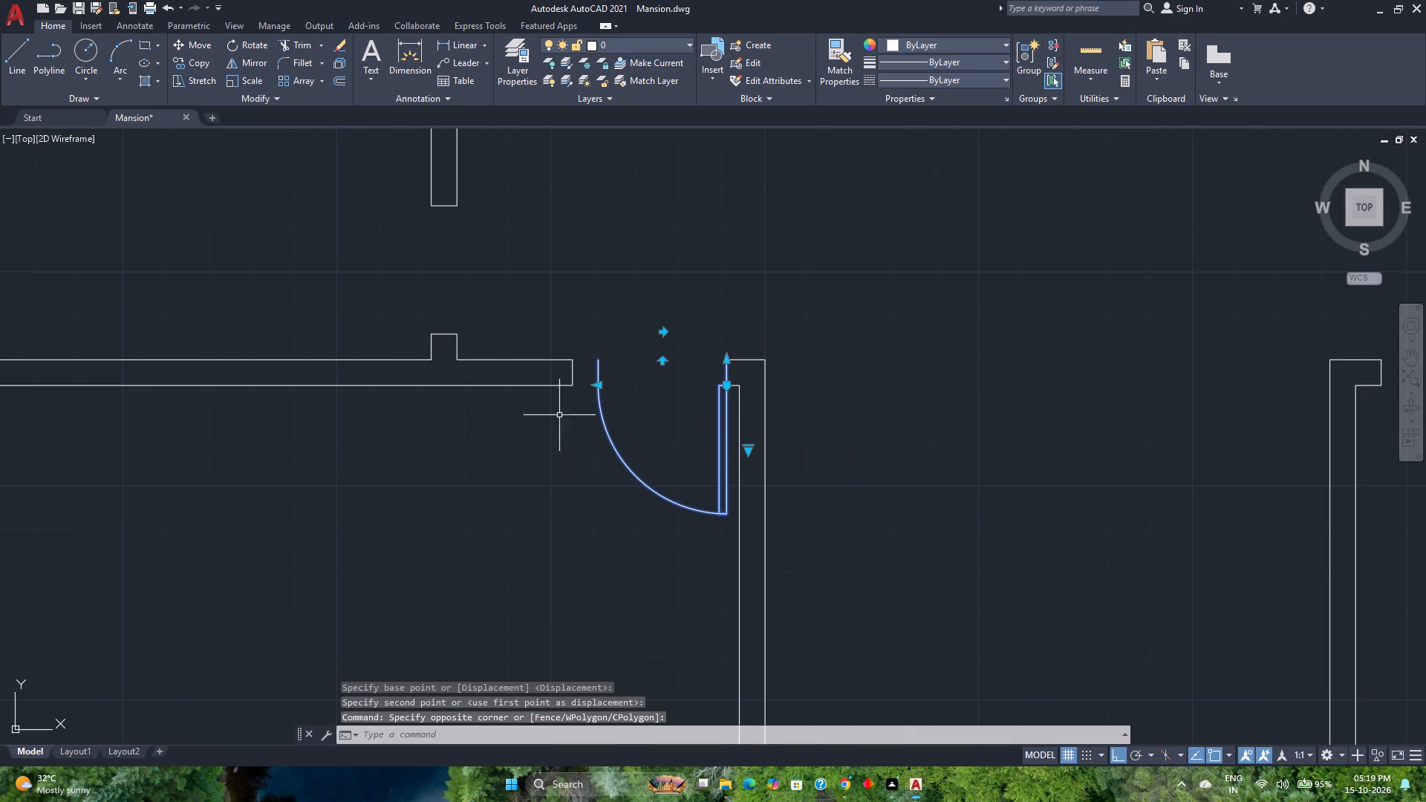
pyautogui.click(599, 385)
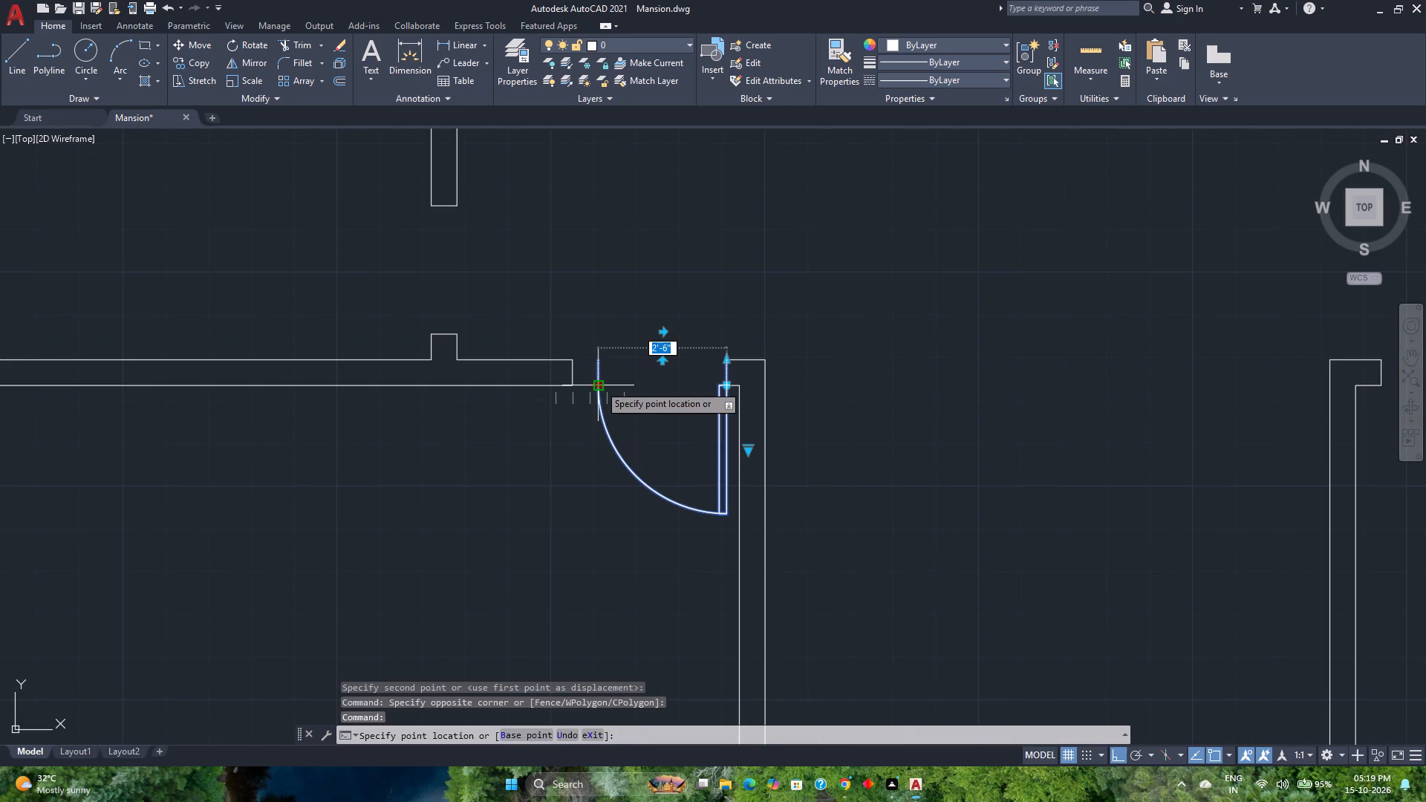
pyautogui.click(575, 385)
pyautogui.scroll(-2, 575, 385)
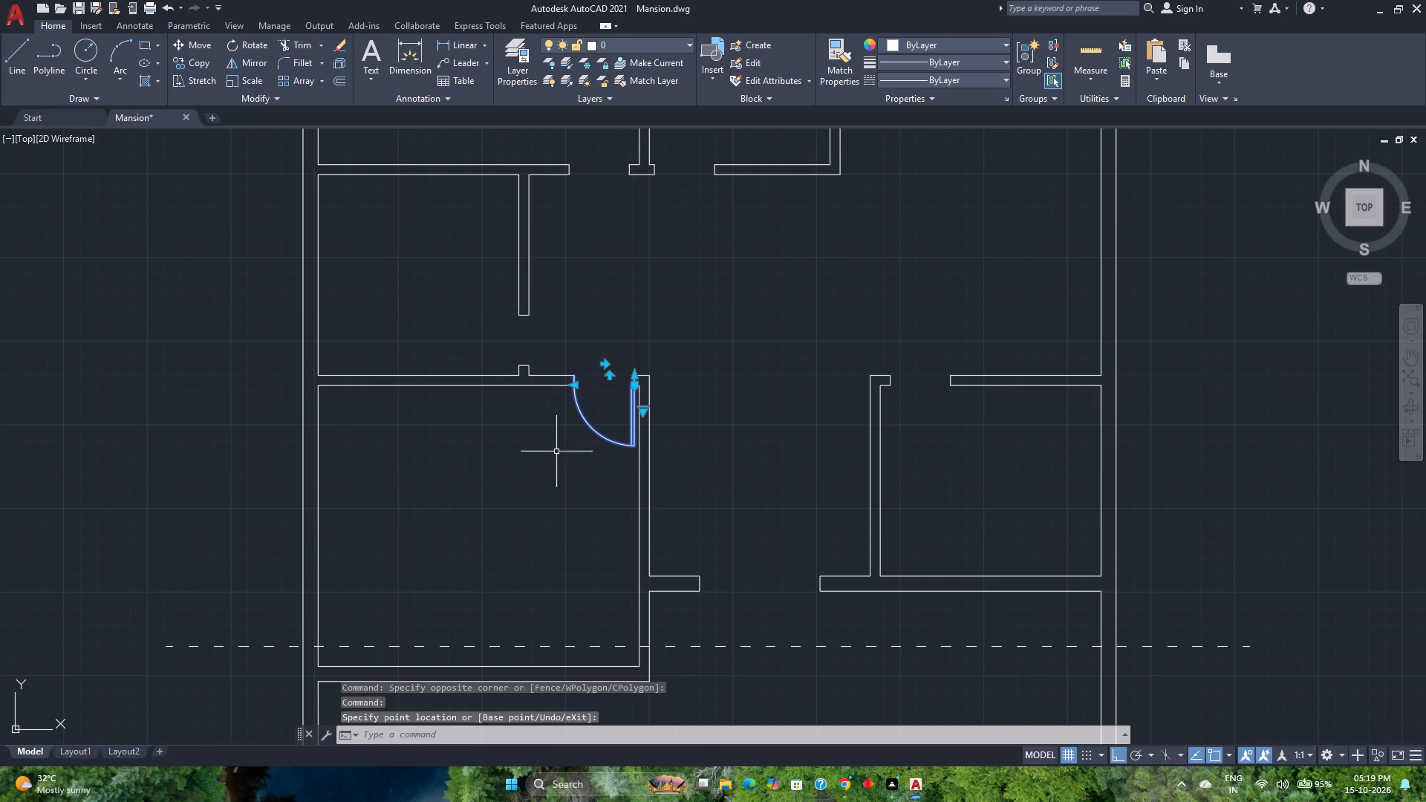
# Copy the first plan's upper-left room door to the second plan's small west room doorway, placing its hinge corner on the lower jamb stub.
pyautogui.scroll(-1, 538, 389)
pyautogui.moveTo(538, 389); pyautogui.dragTo(632, 497, button='middle')
pyautogui.scroll(-2, 584, 428)
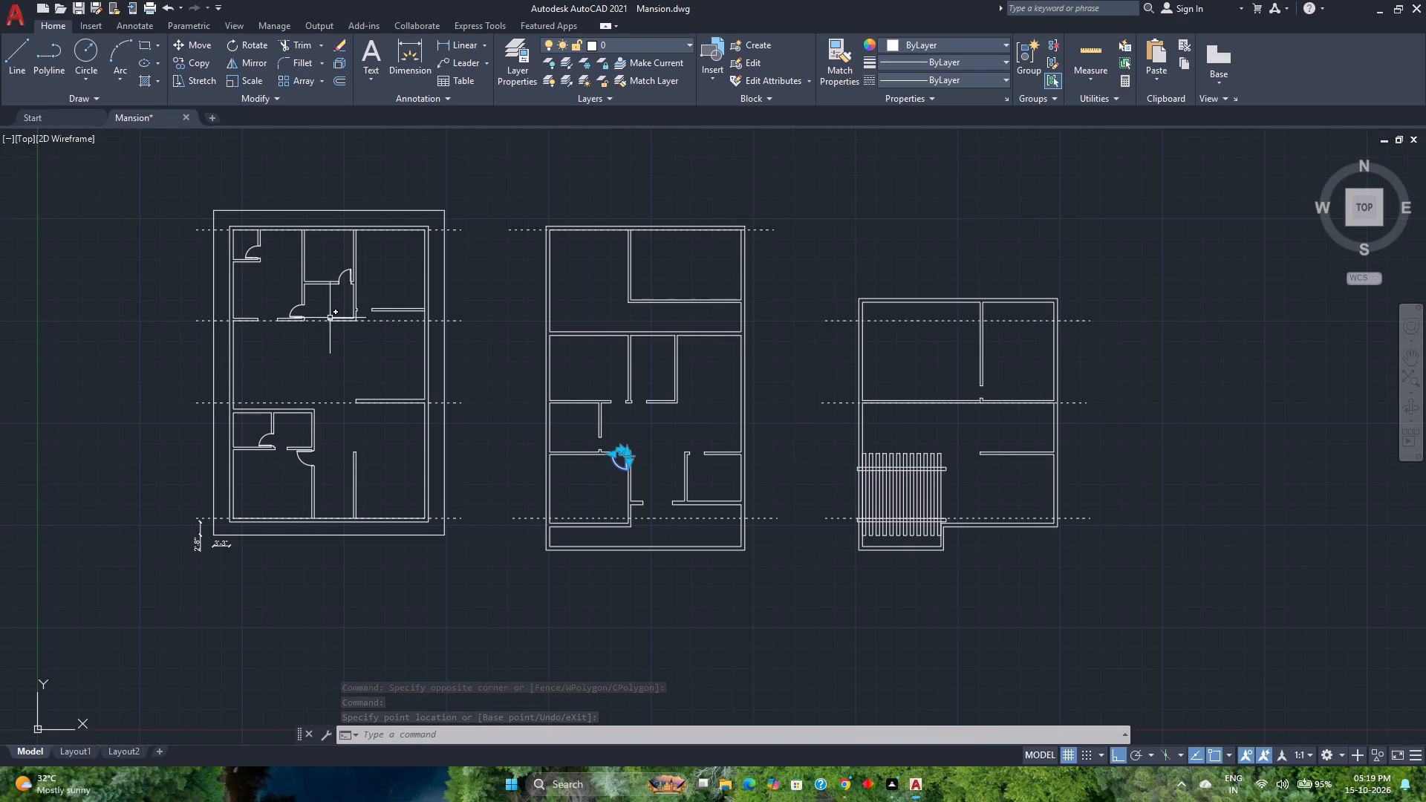
pyautogui.click(298, 311)
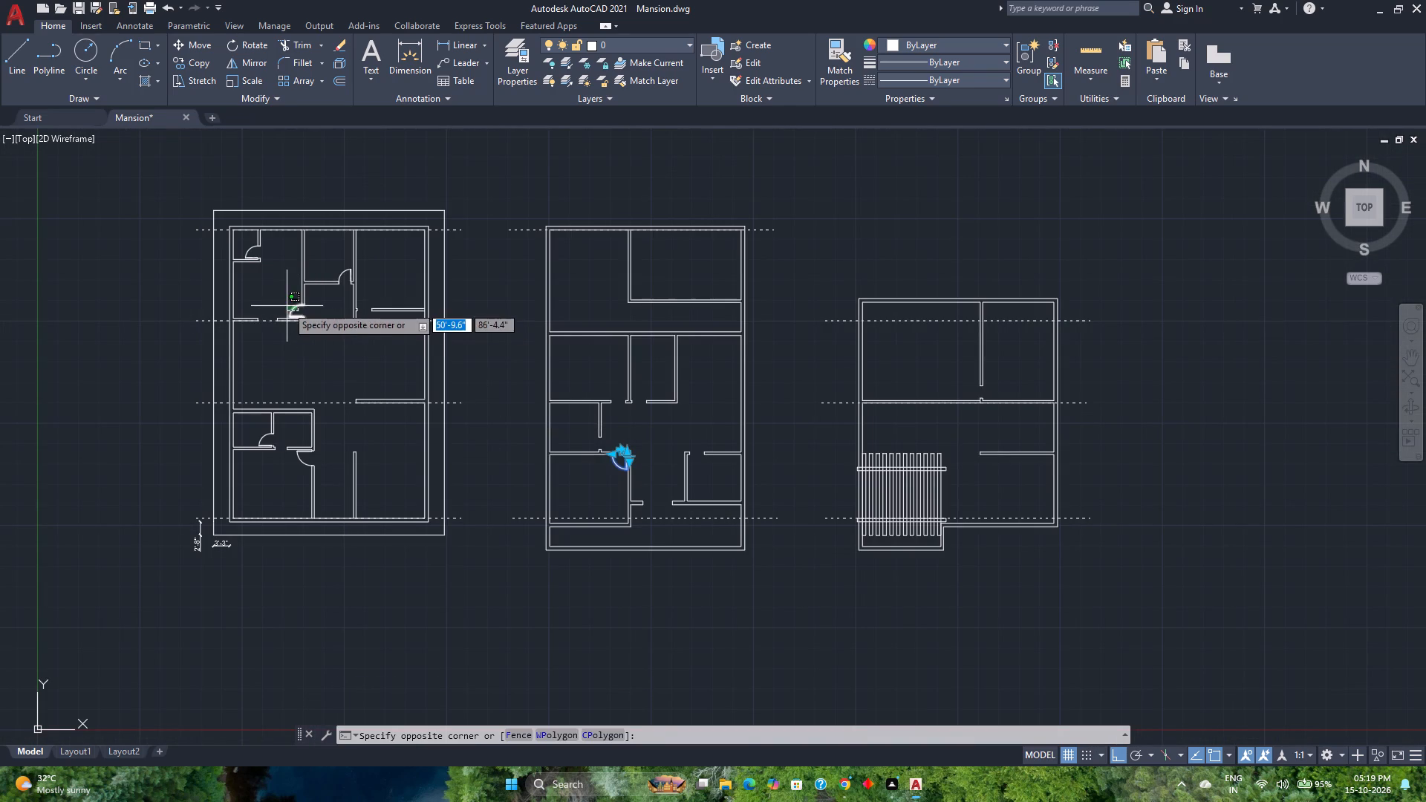
pyautogui.click(287, 306)
pyautogui.click(192, 59)
pyautogui.scroll(1, 292, 319)
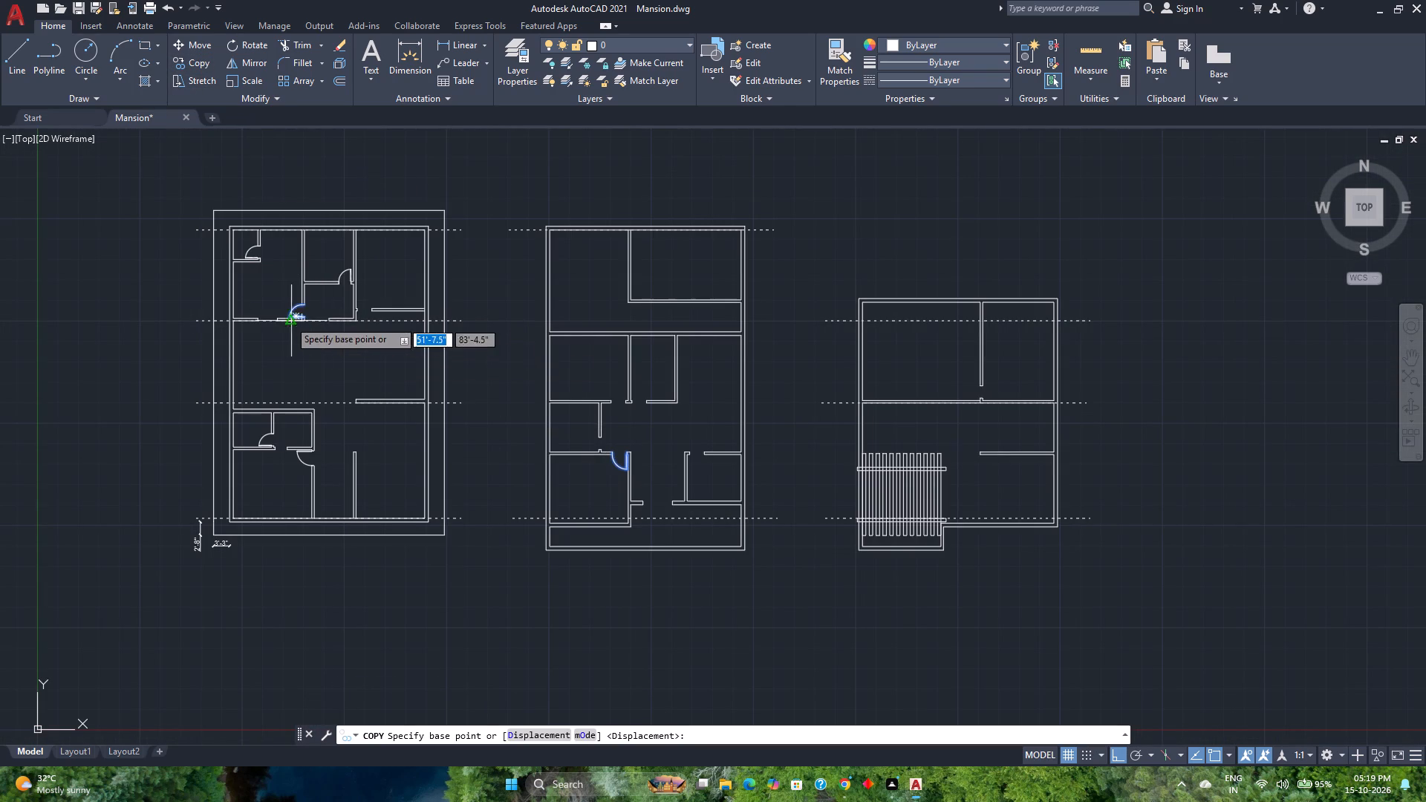
pyautogui.scroll(6, 289, 320)
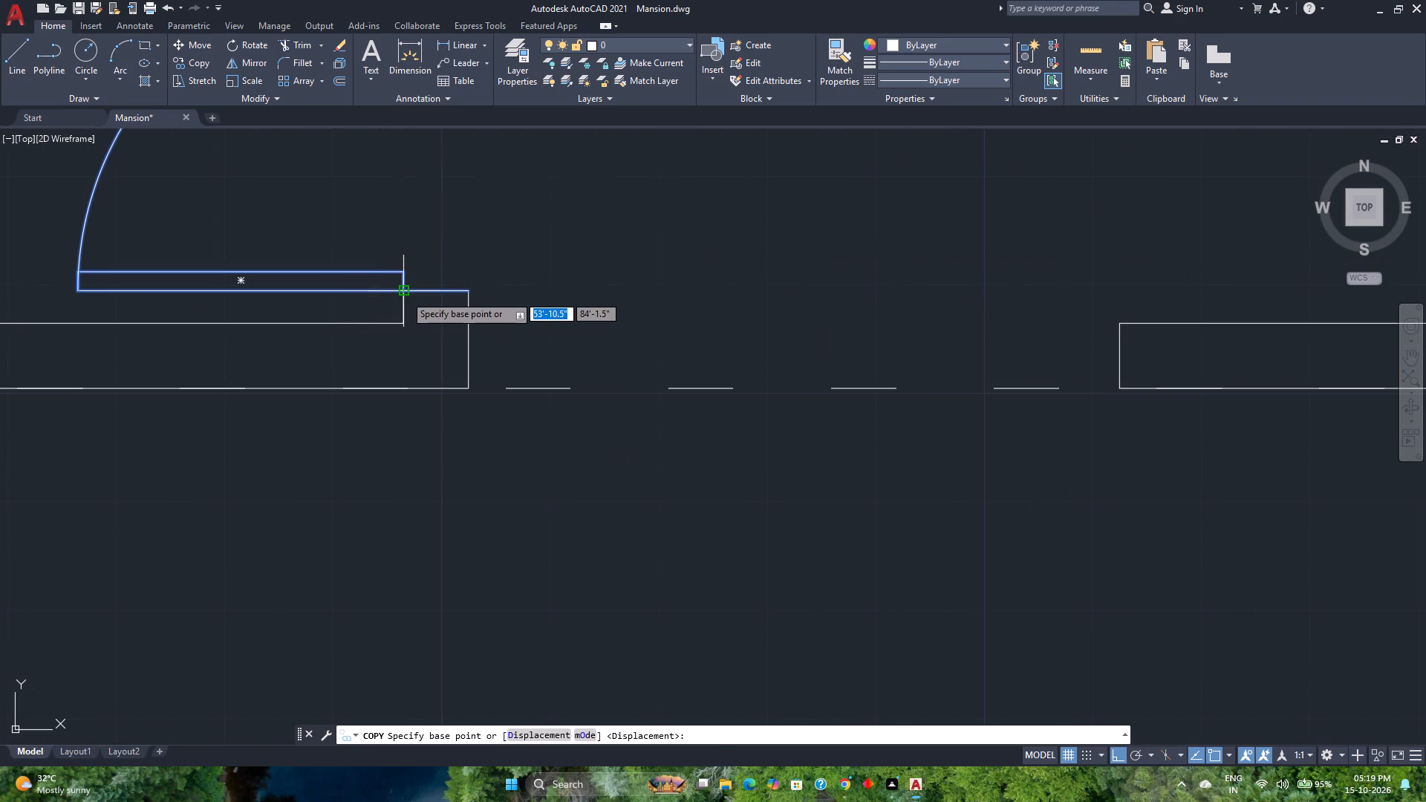
pyautogui.click(405, 295)
pyautogui.scroll(-5, 459, 392)
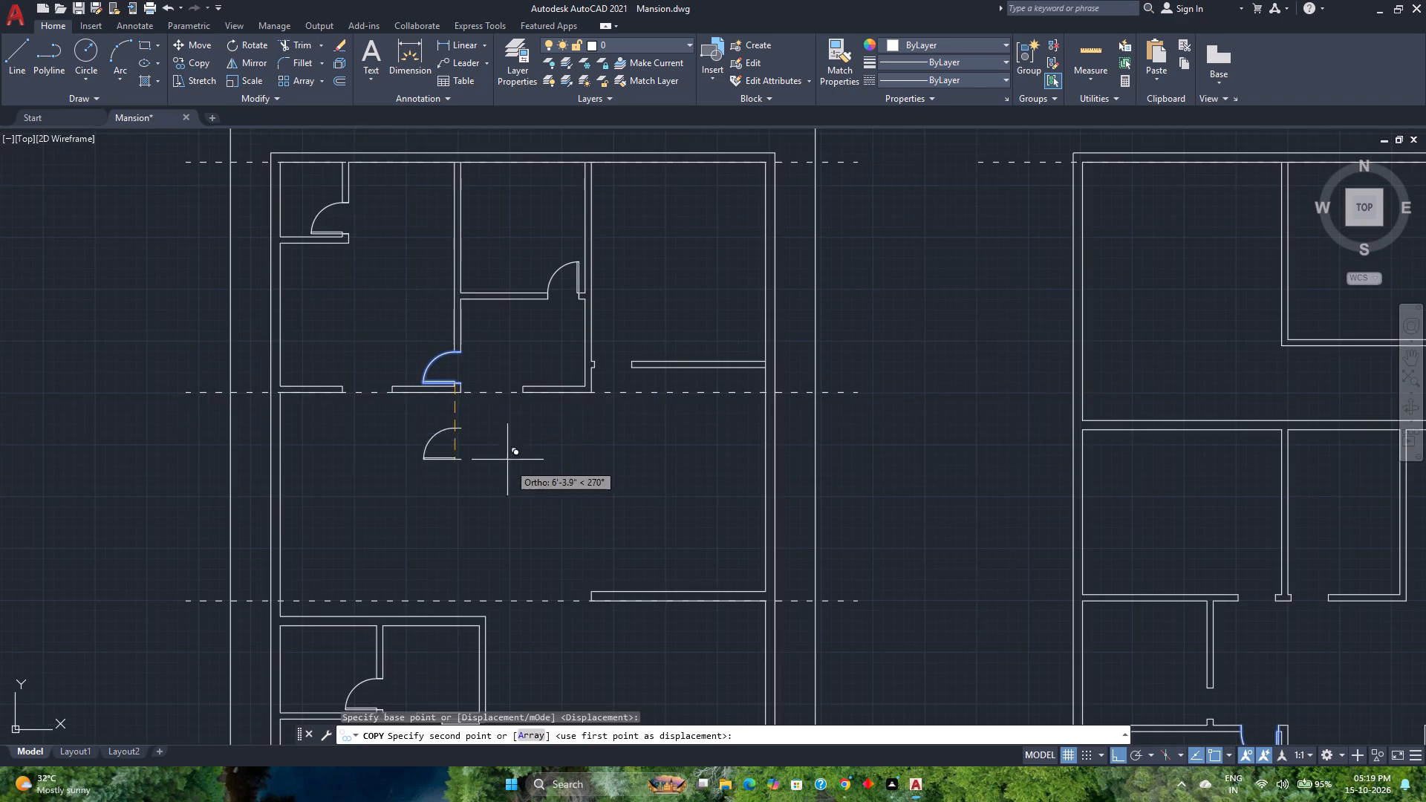
pyautogui.moveTo(511, 477); pyautogui.dragTo(267, 339, button='middle')
pyautogui.scroll(3, 948, 581)
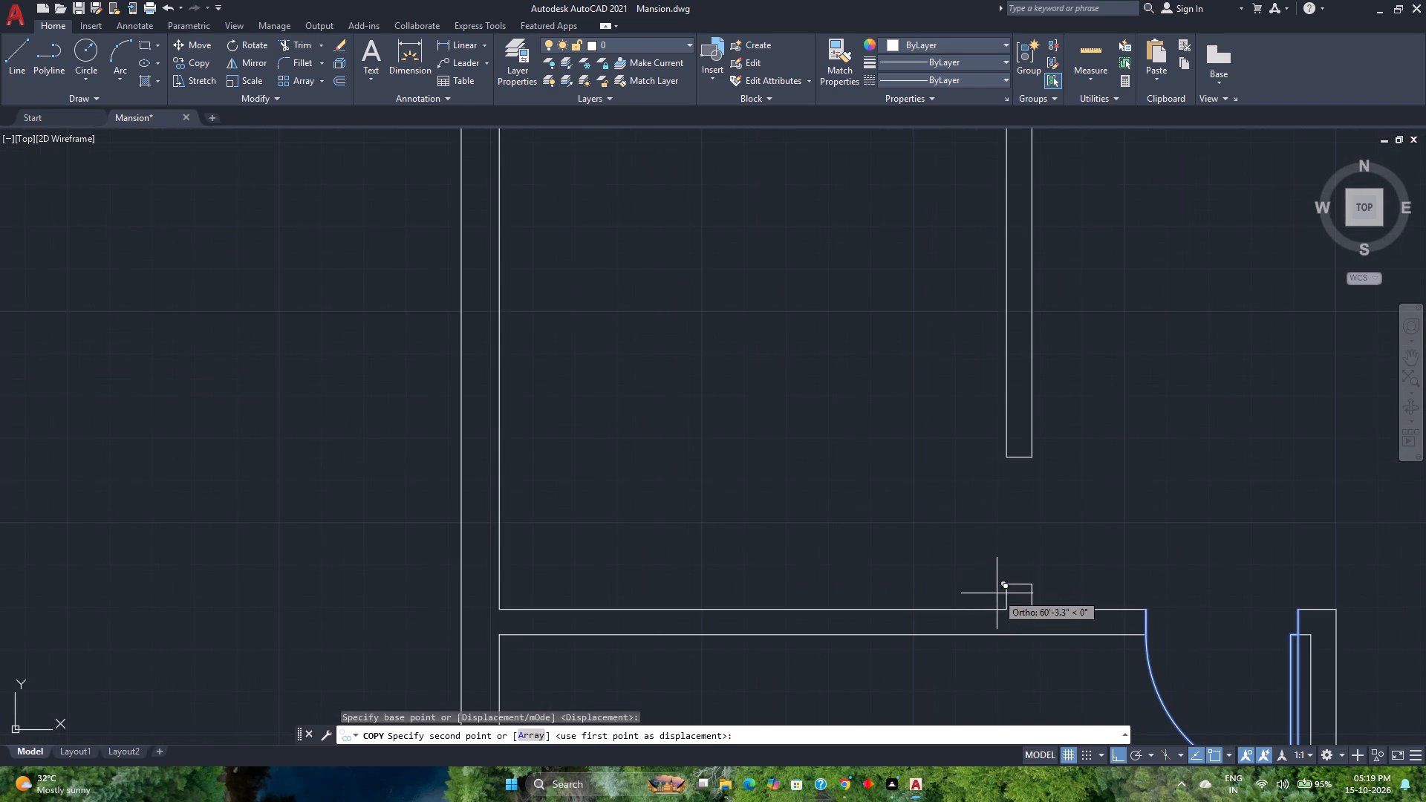
pyautogui.click(1003, 587)
pyautogui.scroll(-2, 908, 544)
pyautogui.moveTo(906, 544); pyautogui.dragTo(510, 484, button='middle')
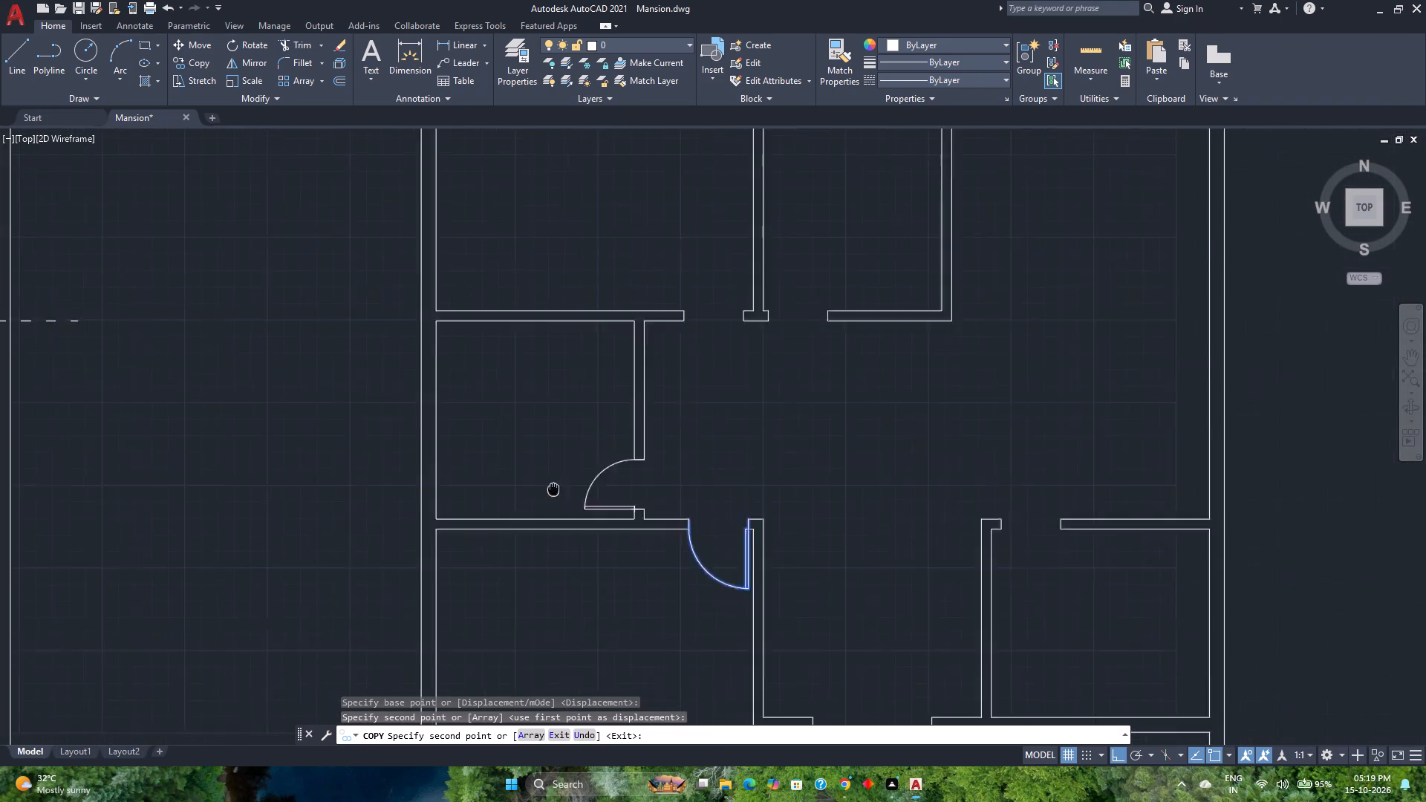
pyautogui.moveTo(510, 484); pyautogui.dragTo(371, 469, button='middle')
pyautogui.press('Escape')
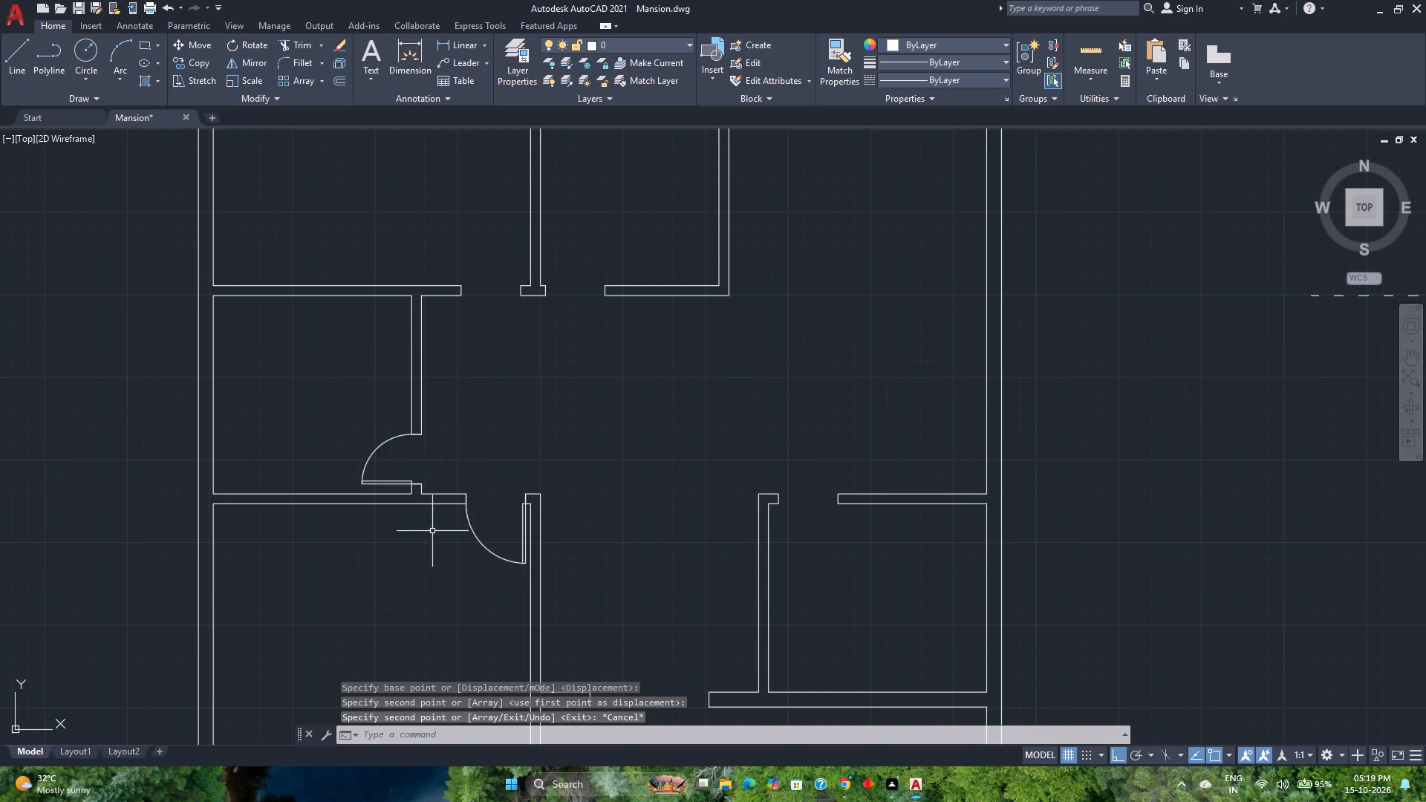
# Copy the second plan's widened lower-left room door up to the opening in the bottom wall of the room above the small west room.
pyautogui.click(478, 520)
pyautogui.click(446, 531)
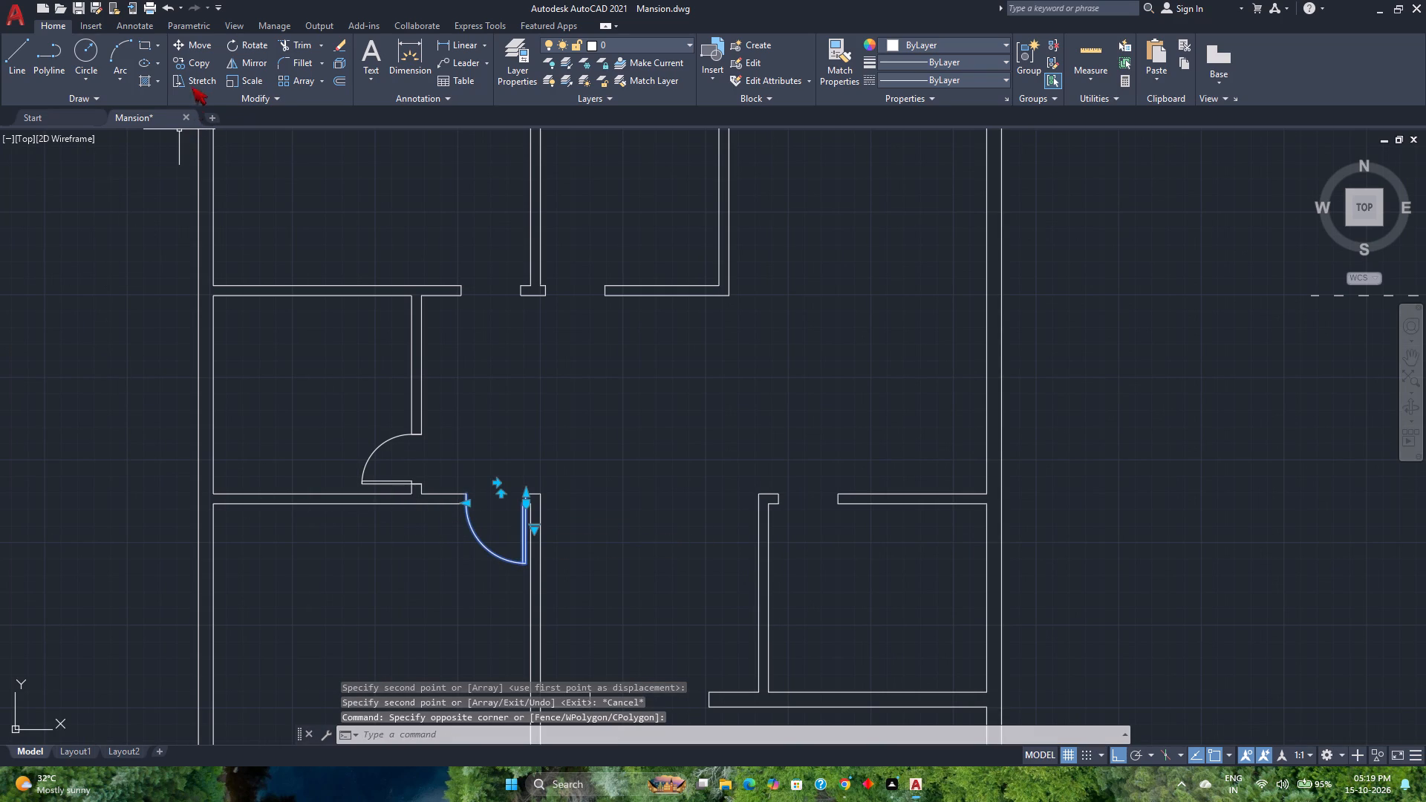
pyautogui.click(202, 62)
pyautogui.scroll(3, 524, 519)
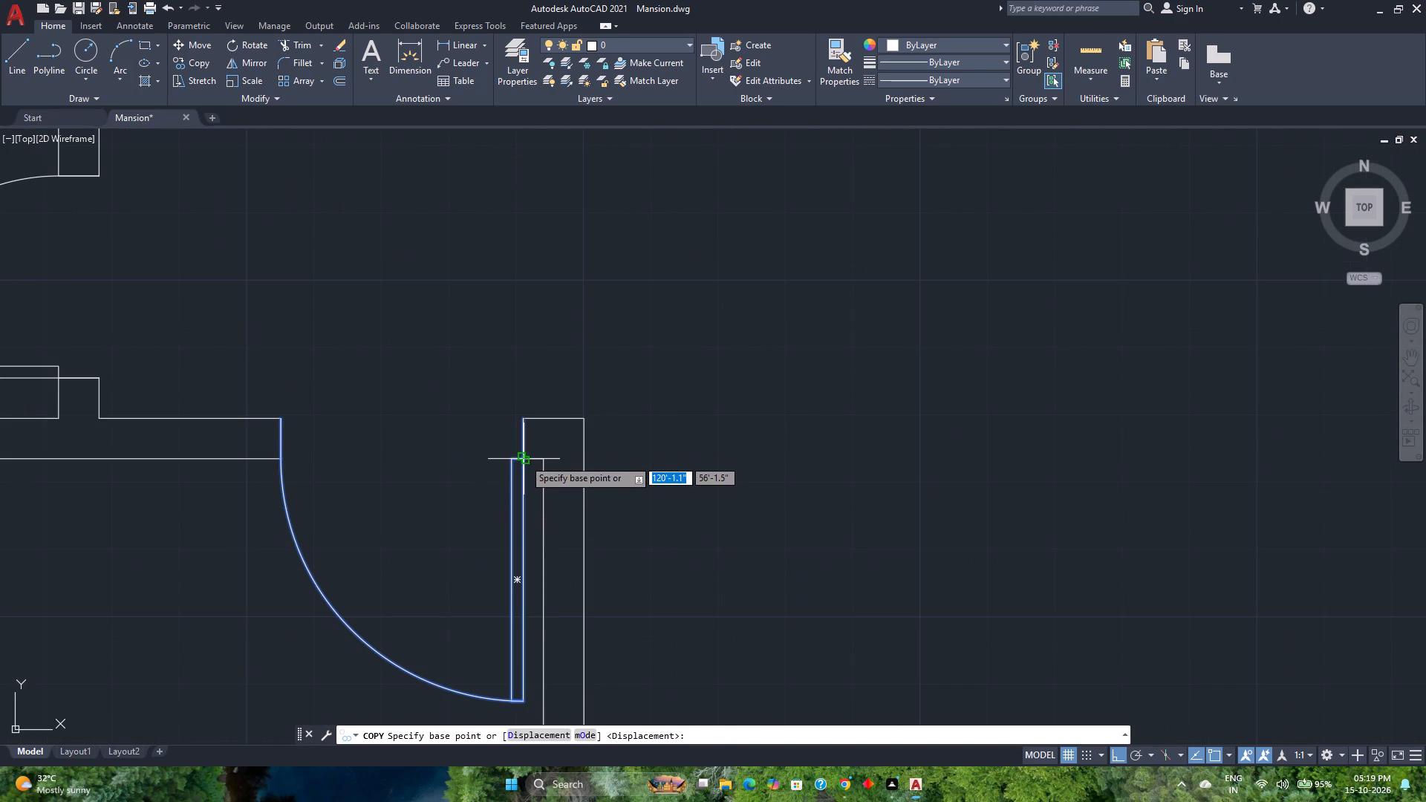
pyautogui.click(524, 459)
pyautogui.scroll(-3, 512, 426)
pyautogui.moveTo(508, 423); pyautogui.dragTo(518, 537, button='middle')
pyautogui.scroll(3, 496, 370)
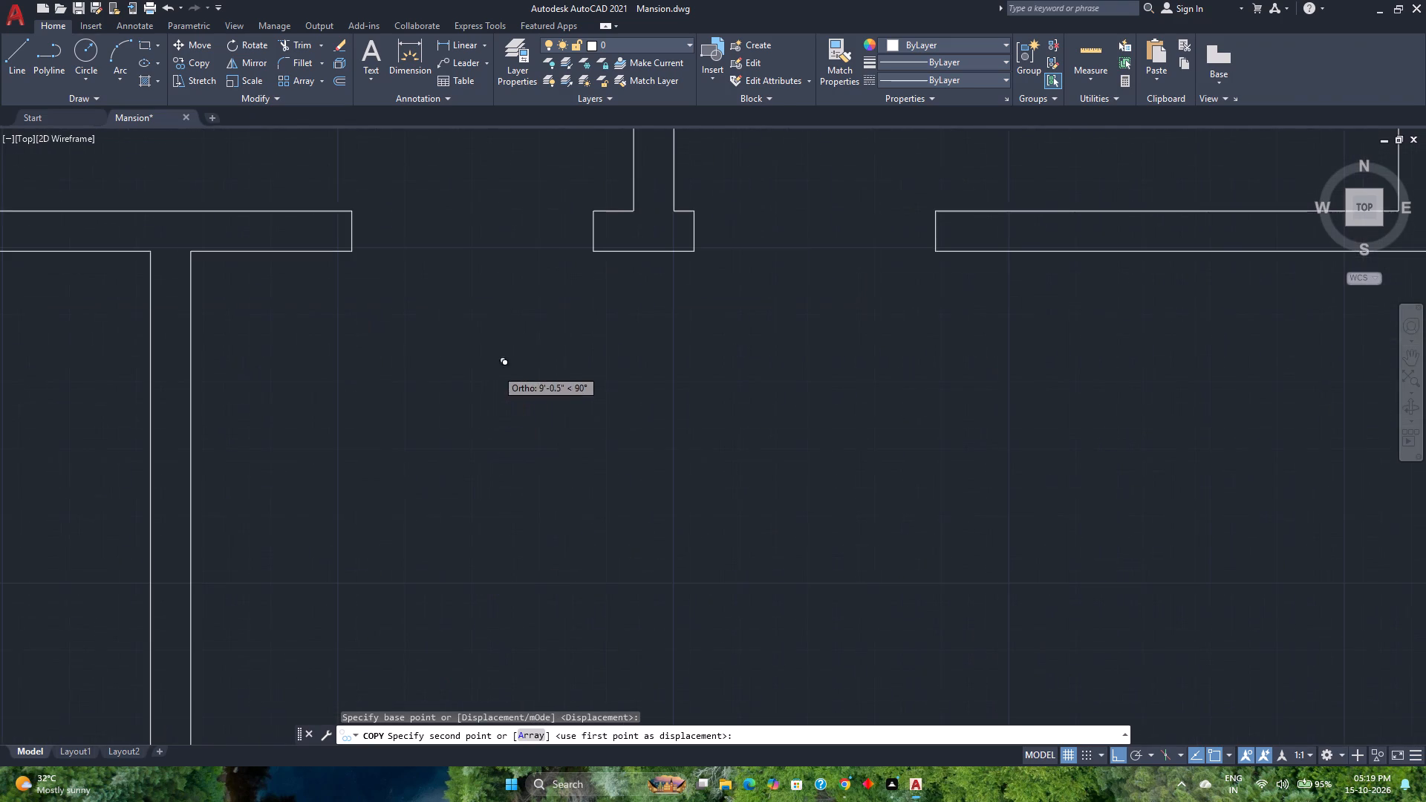
pyautogui.click(590, 255)
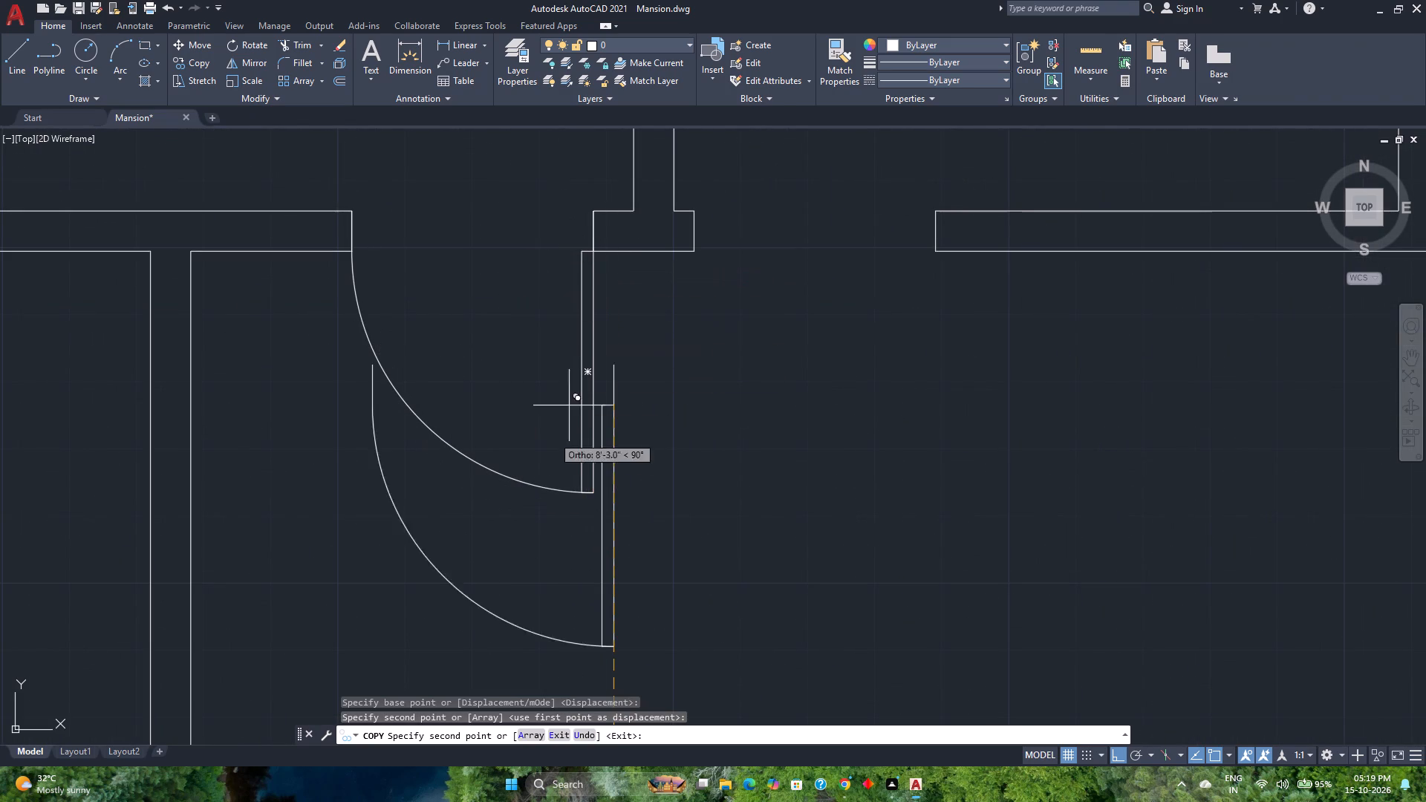
pyautogui.press('Escape')
# Flip the newly copied door so it swings upward into the room above the wall opening.
pyautogui.scroll(-2, 739, 431)
pyautogui.moveTo(739, 431); pyautogui.dragTo(564, 557, button='middle')
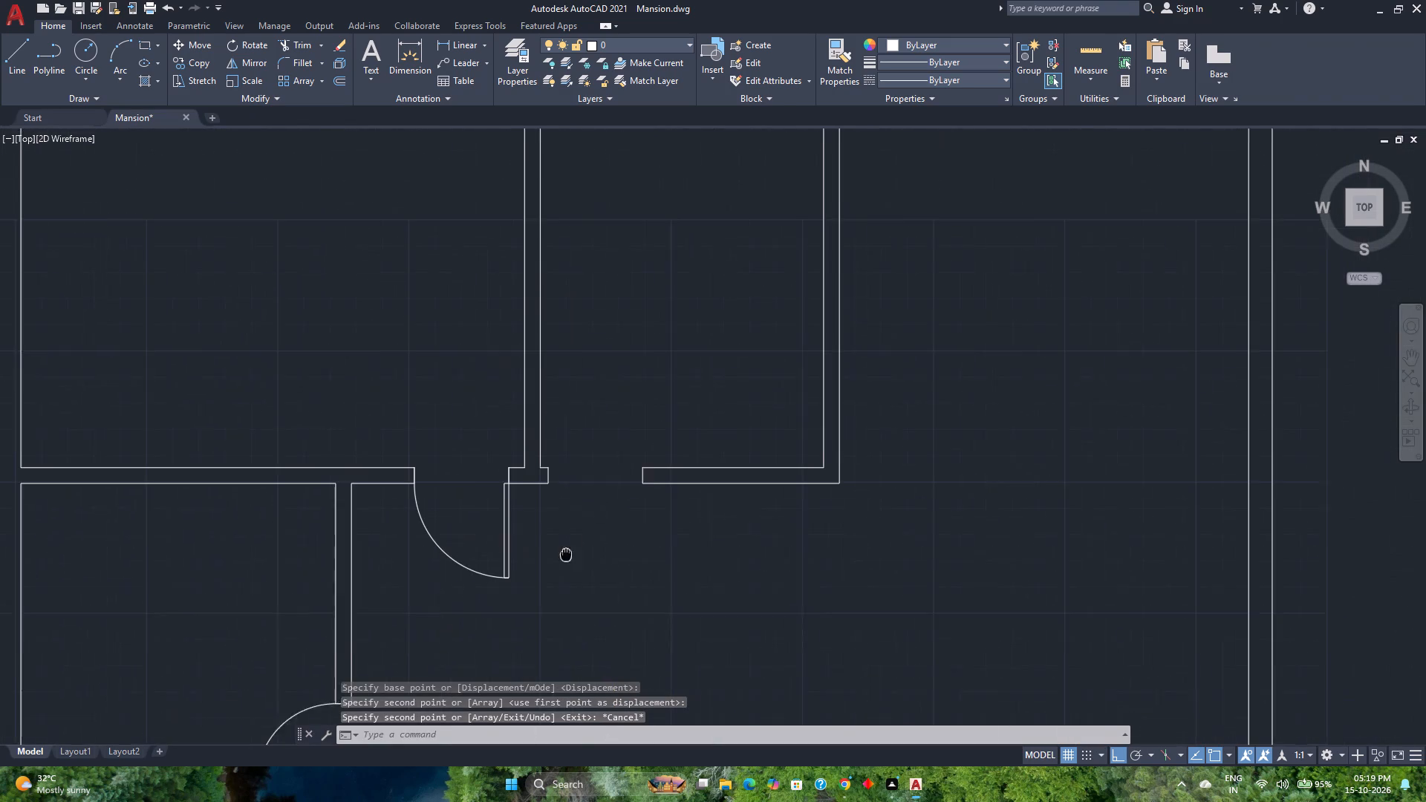
pyautogui.moveTo(564, 557); pyautogui.dragTo(562, 566, button='middle')
pyautogui.click(534, 573)
pyautogui.click(458, 554)
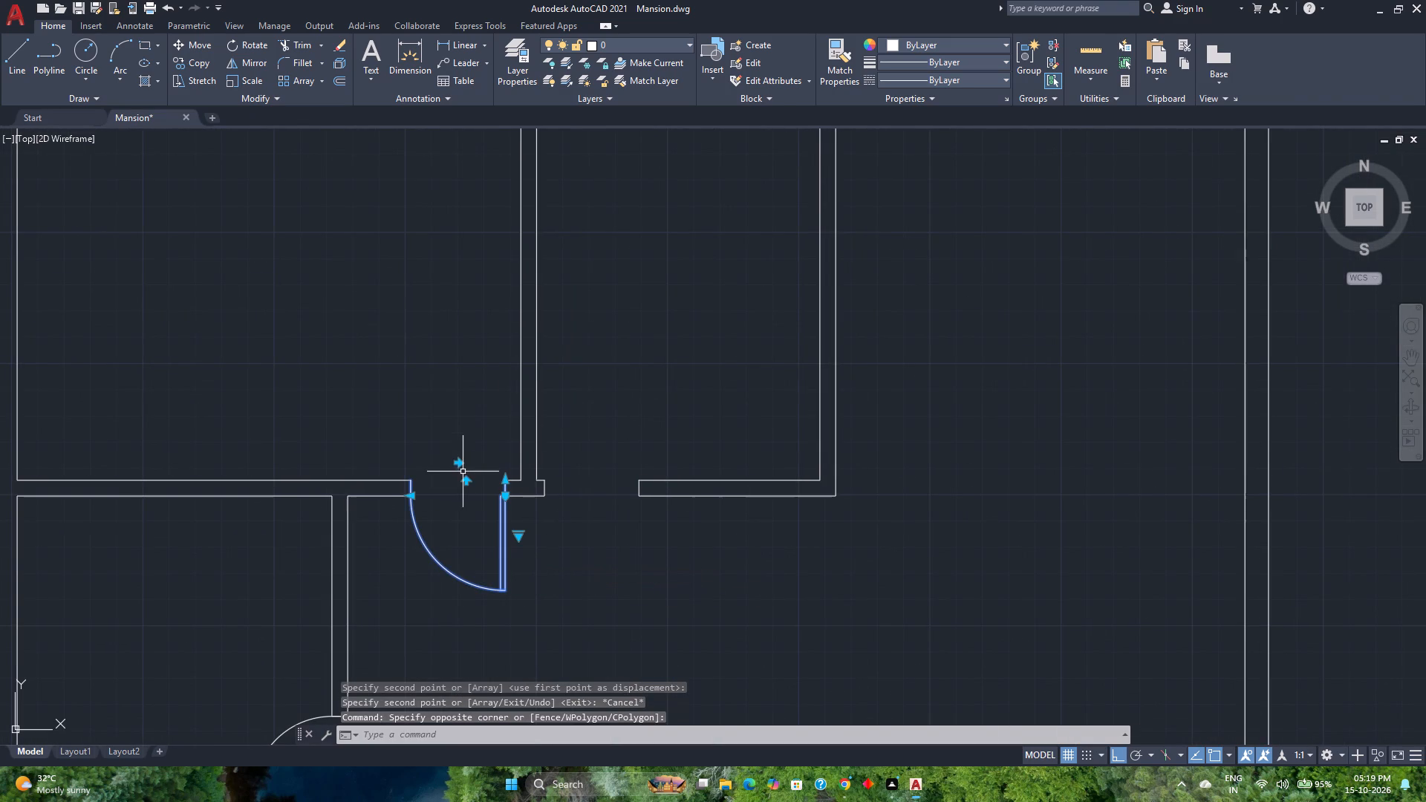
pyautogui.click(467, 480)
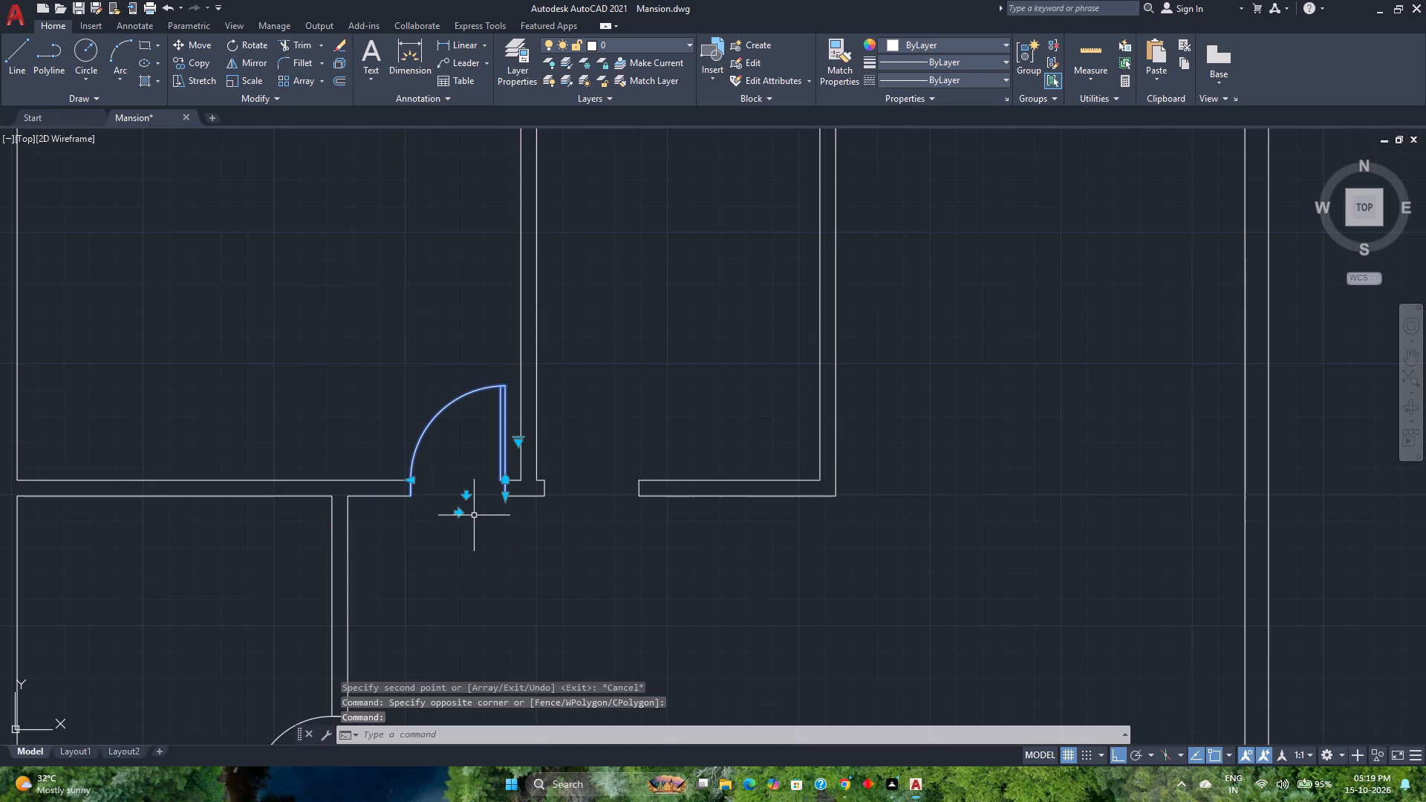
pyautogui.press('Escape')
pyautogui.scroll(-2, 476, 512)
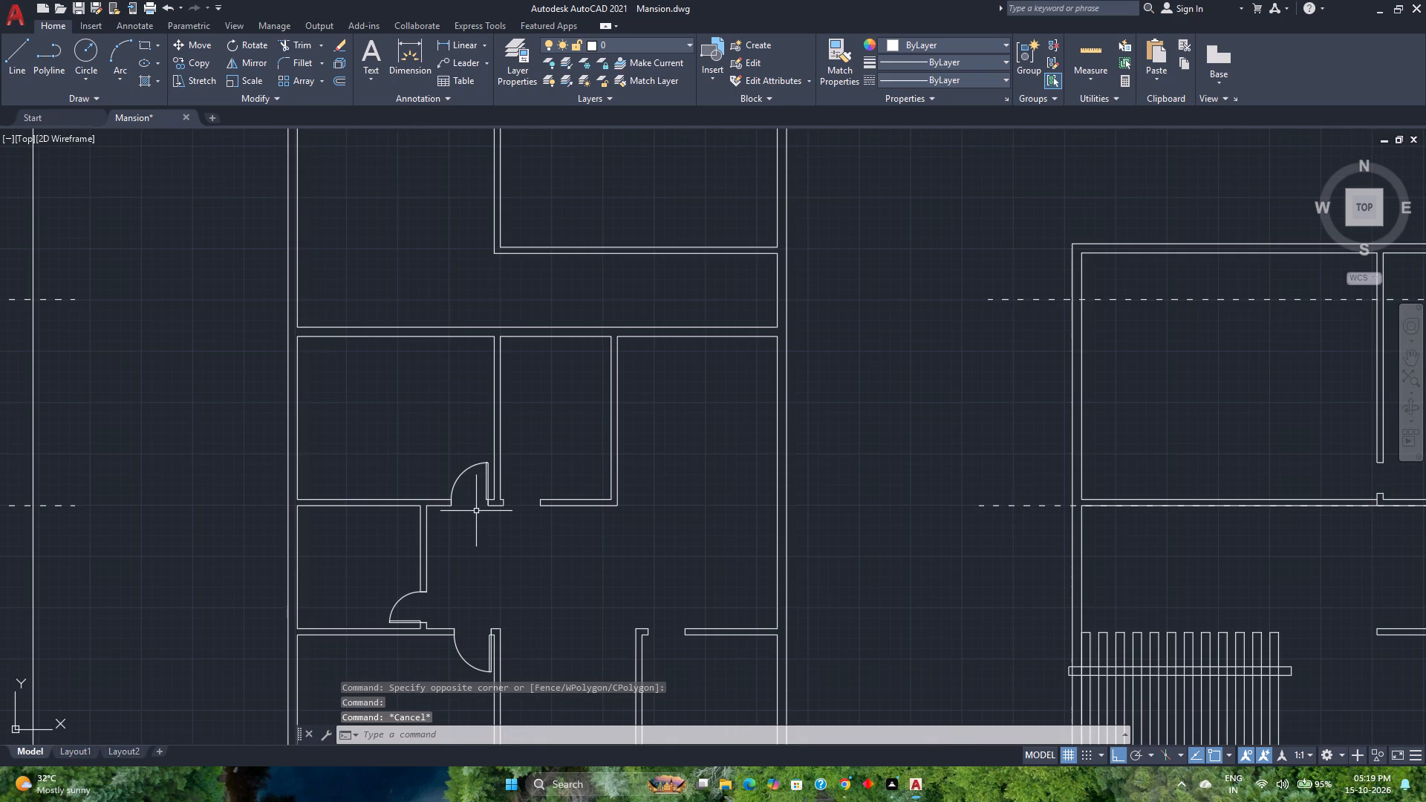
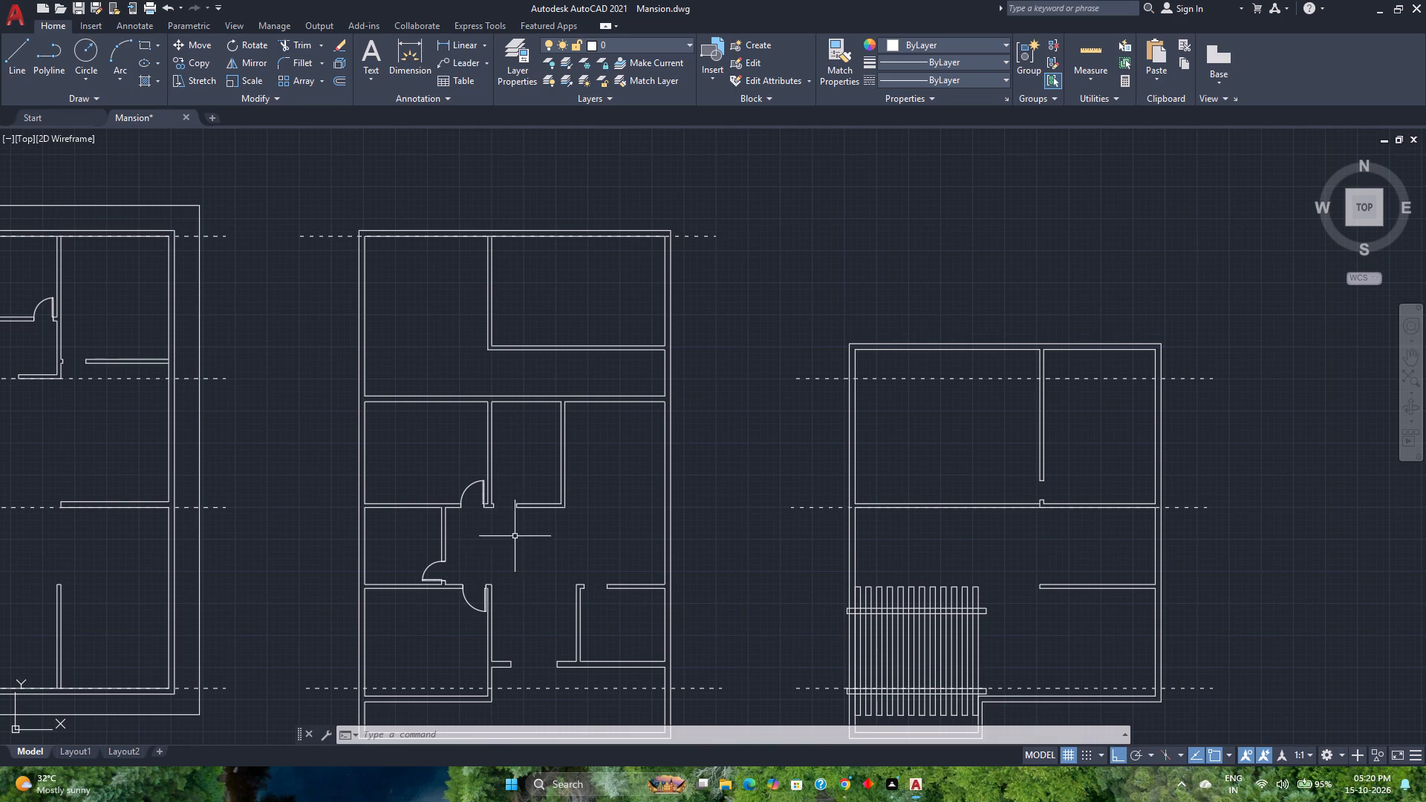
# Erase both jamb lines of the doorway in the bottom wall of the second plan's narrow middle room.
pyautogui.scroll(2, 510, 503)
pyautogui.scroll(-1, 510, 503)
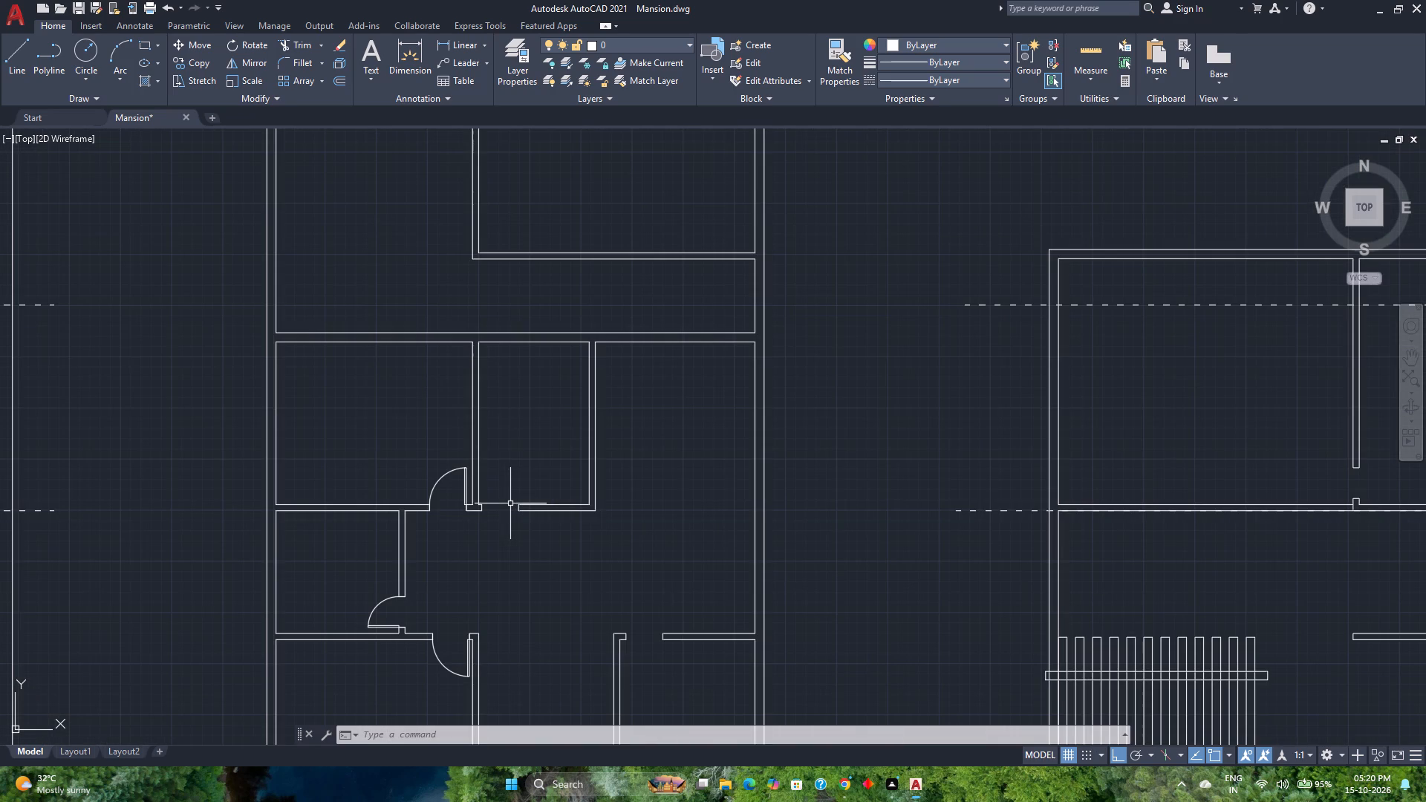
pyautogui.scroll(3, 524, 515)
pyautogui.scroll(-2, 521, 512)
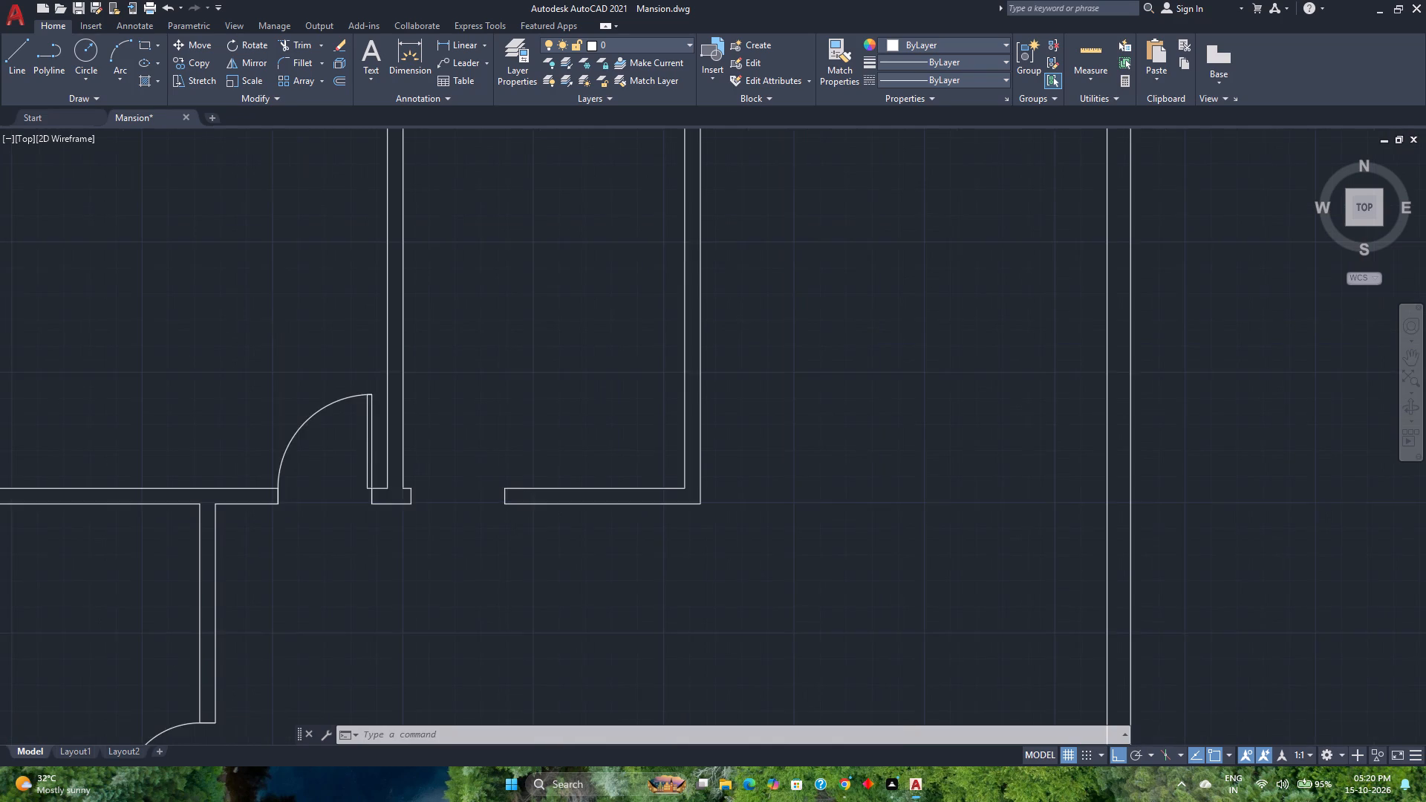
pyautogui.scroll(3, 516, 508)
pyautogui.click(513, 493)
pyautogui.click(475, 493)
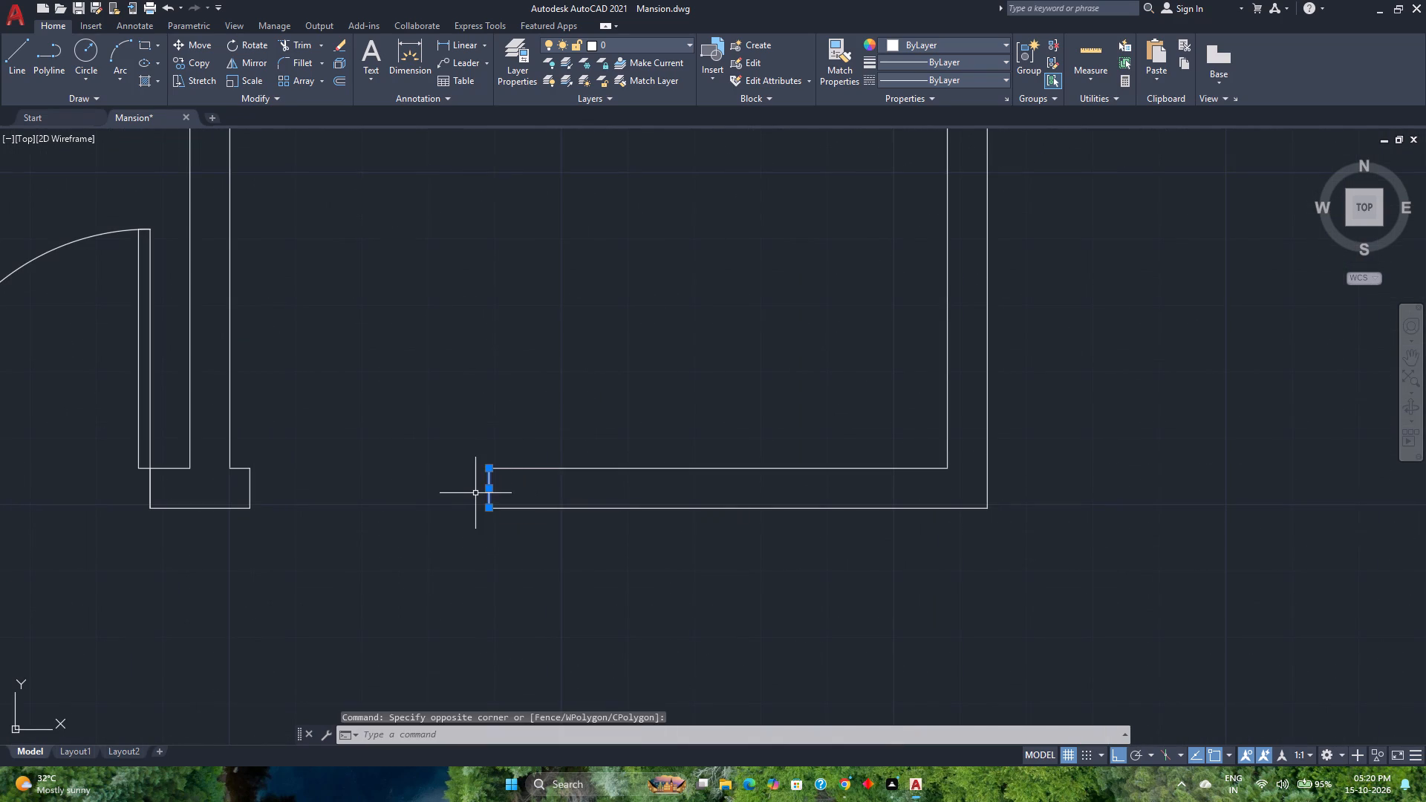
pyautogui.press('Delete')
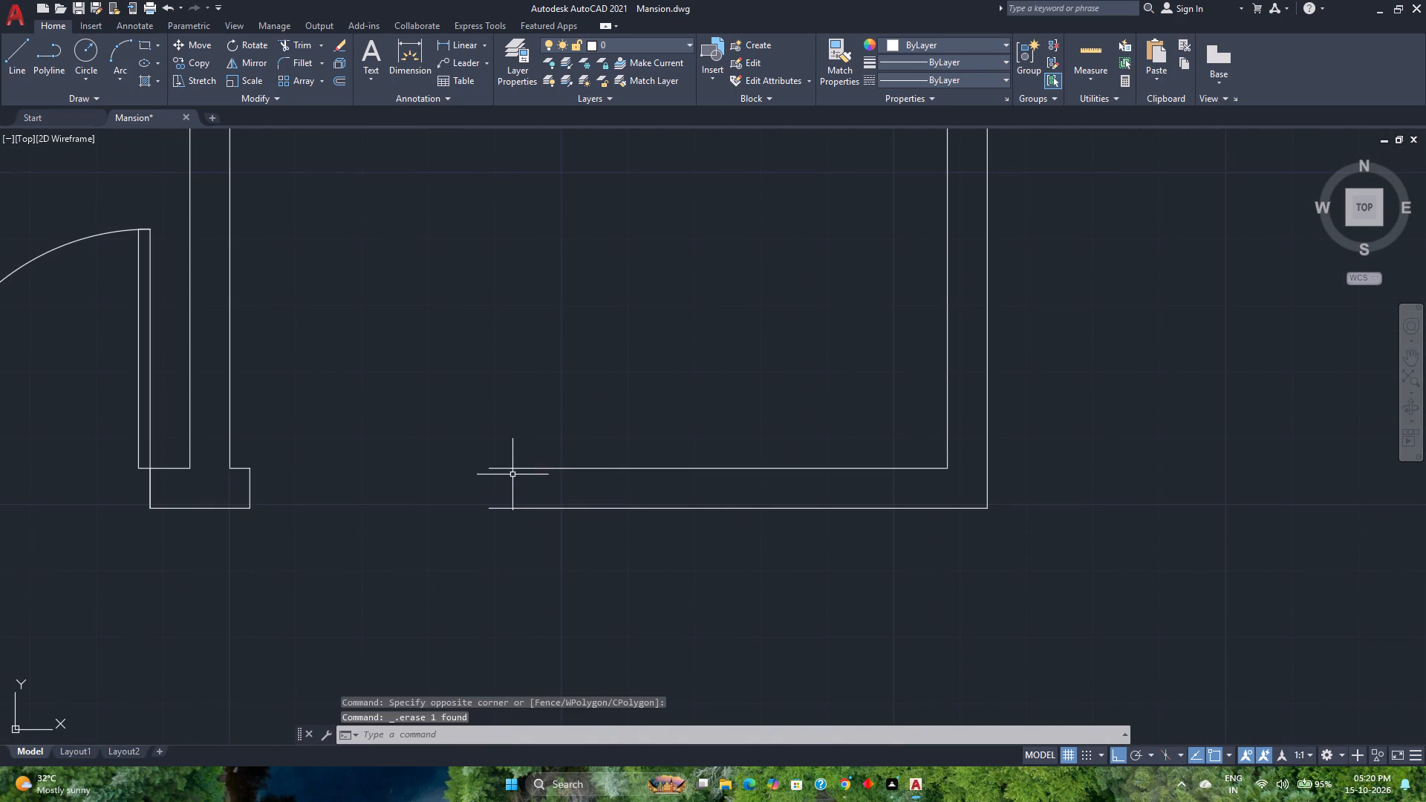
pyautogui.click(277, 485)
pyautogui.click(225, 489)
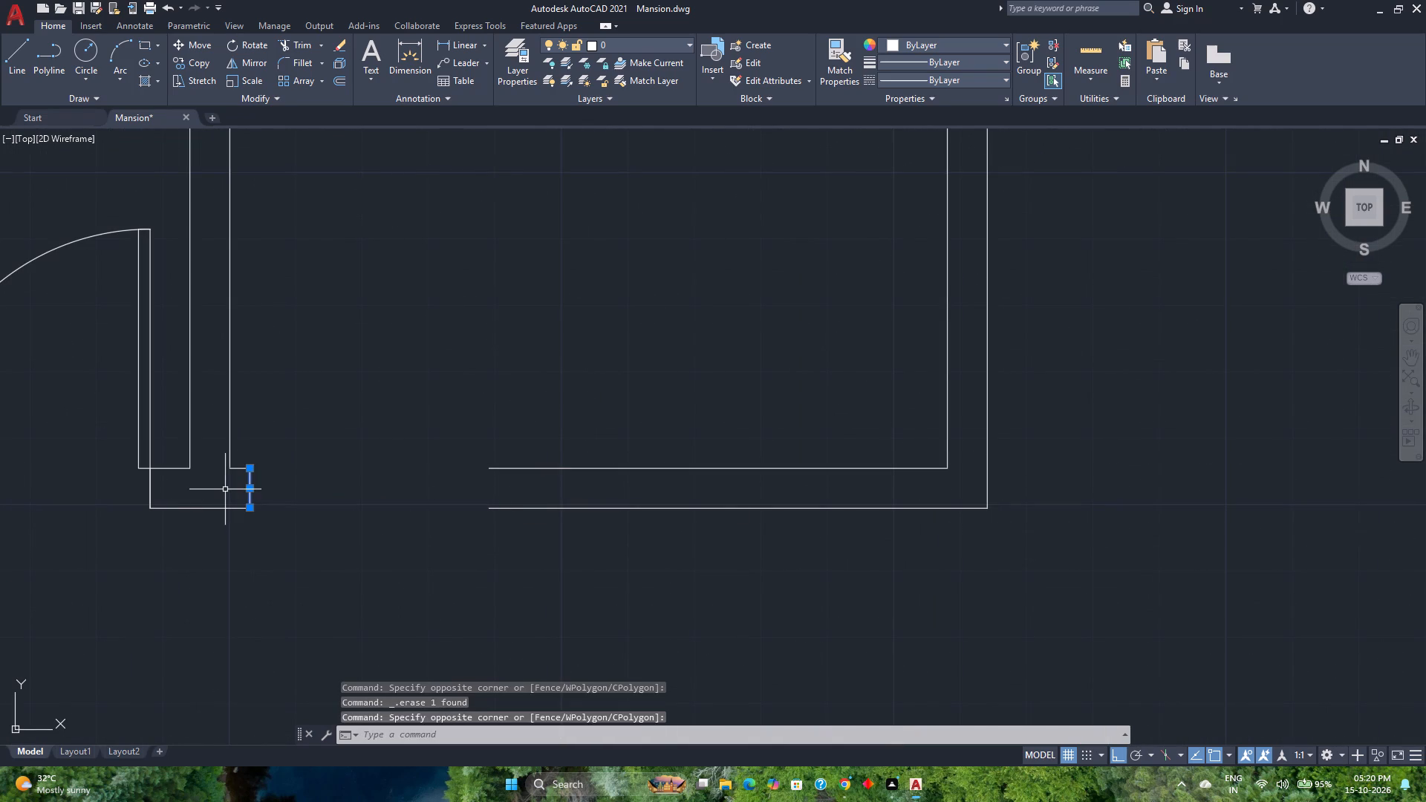
pyautogui.press('Delete')
# Join the broken inner and outer wall lines across that doorway to close the narrow room's bottom wall.
pyautogui.click(297, 480)
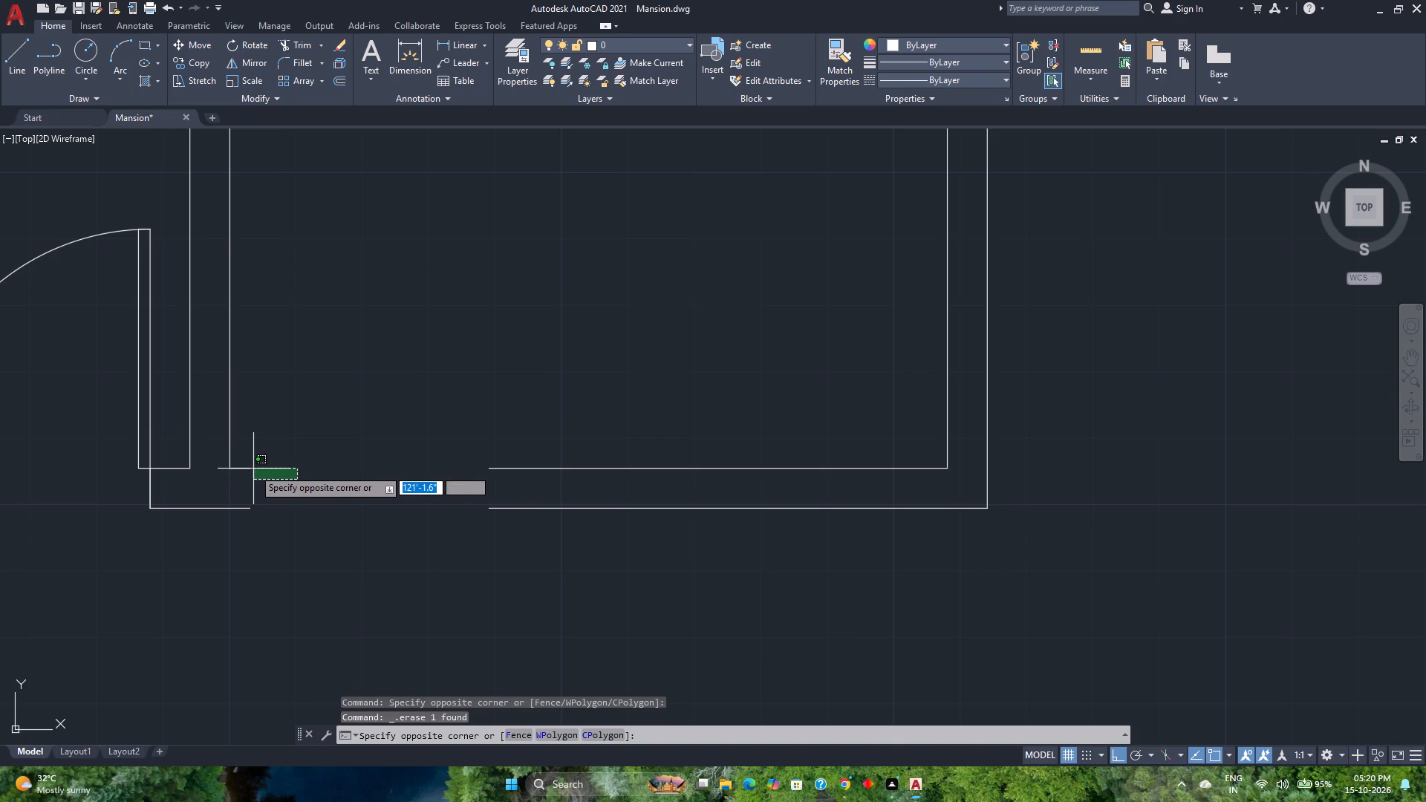
pyautogui.click(244, 468)
pyautogui.click(519, 483)
pyautogui.click(478, 453)
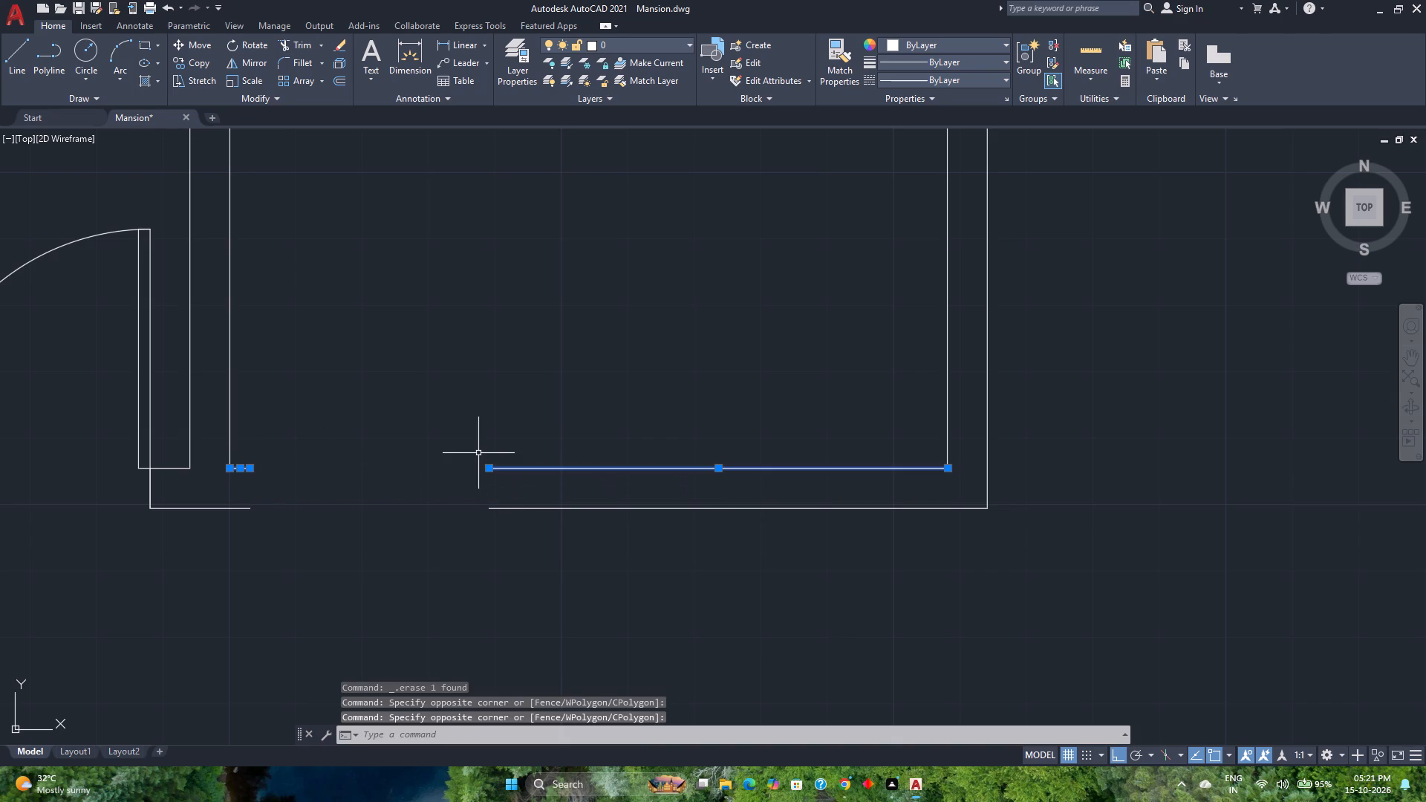
pyautogui.press('j')
pyautogui.press('Return')
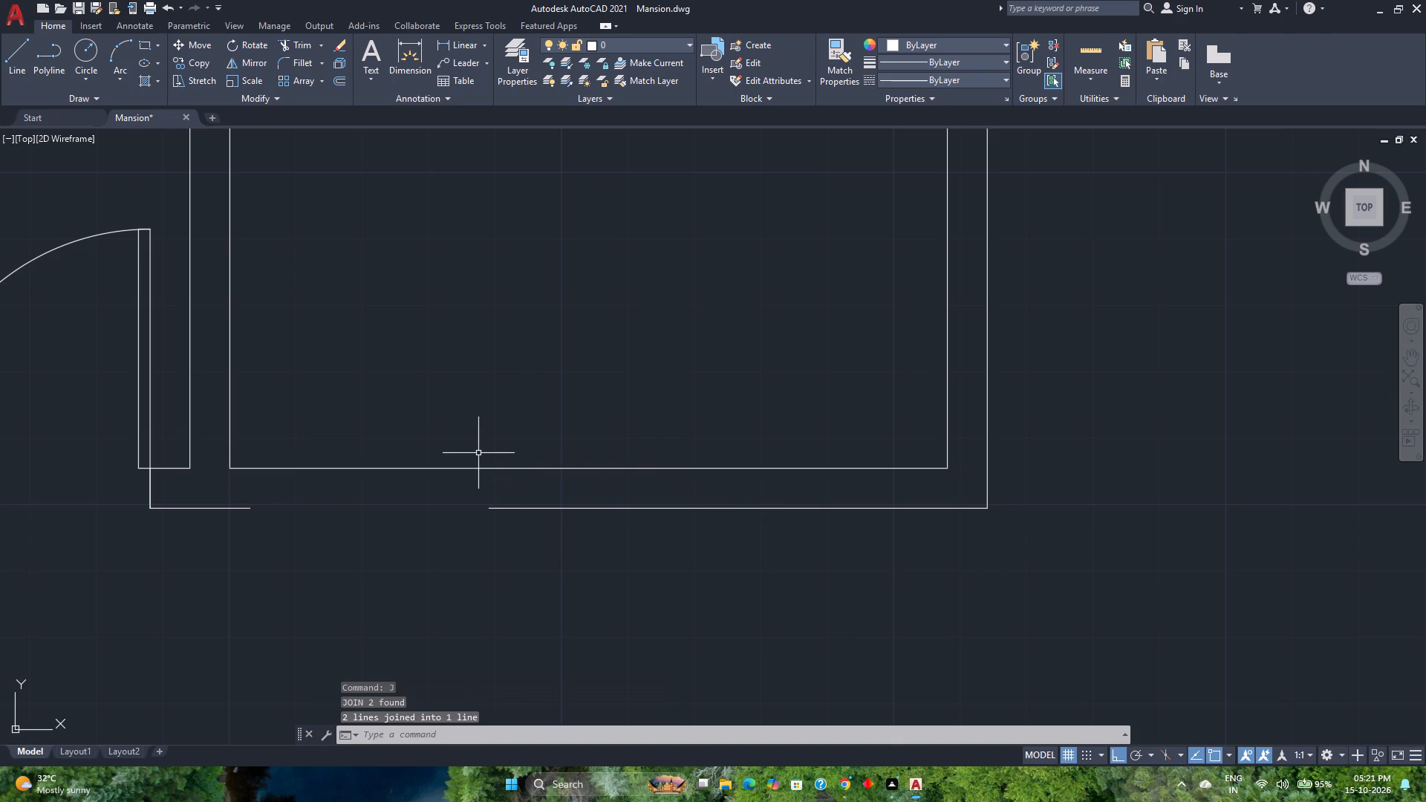
pyautogui.click(527, 535)
pyautogui.click(232, 503)
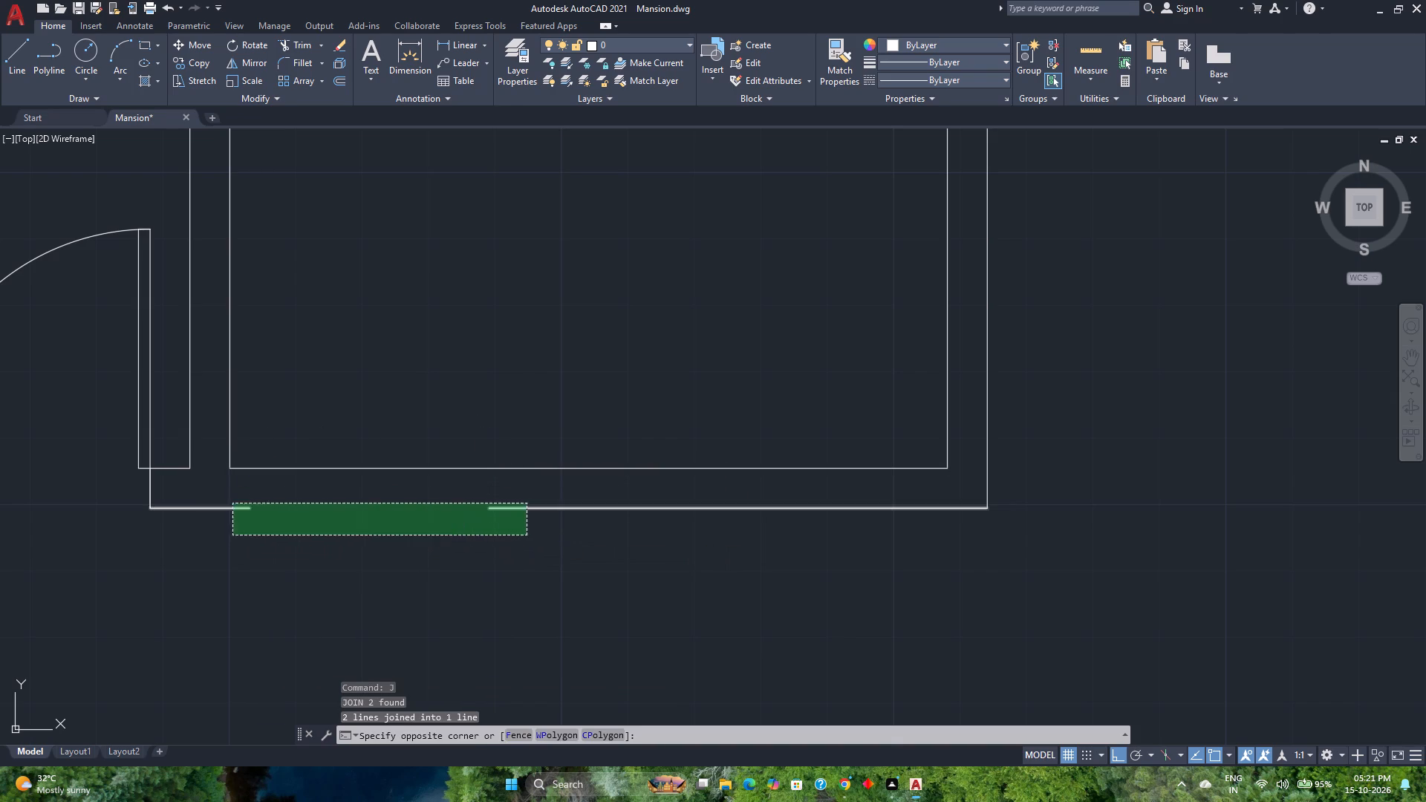
pyautogui.press('j')
pyautogui.press('Return')
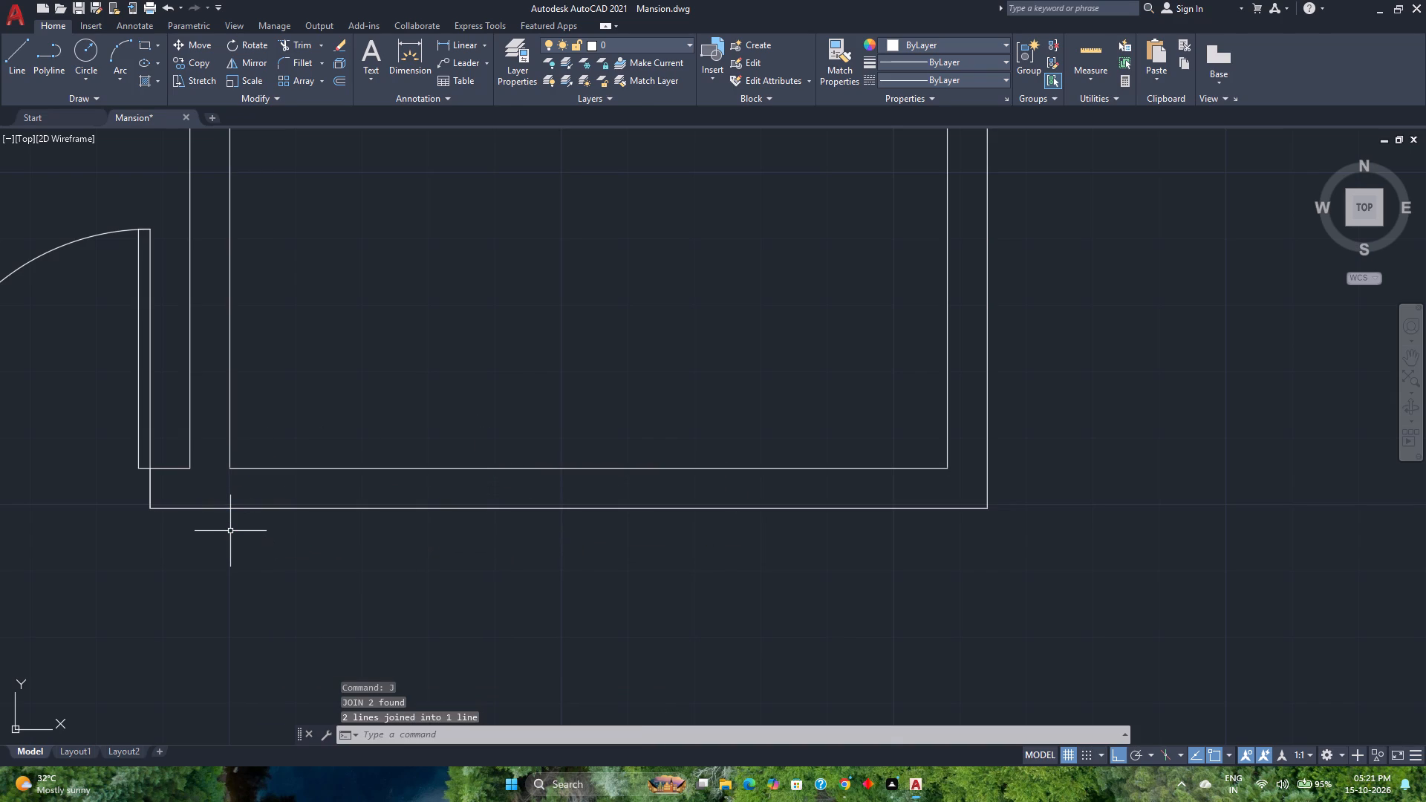
# Draw a horizontal line across the narrow middle room, from the midpoint of its east inner wall line to its west one.
pyautogui.scroll(-2, 230, 531)
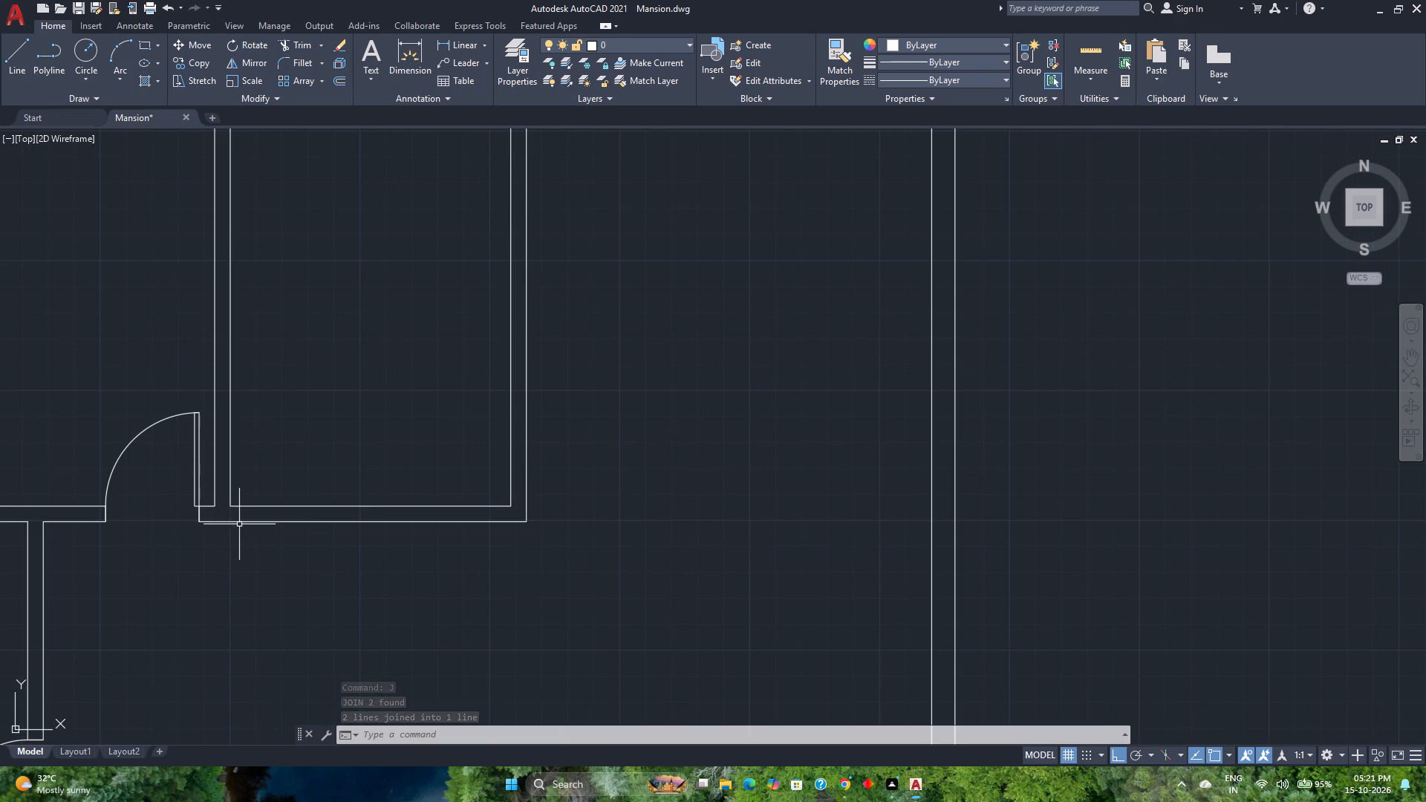
pyautogui.moveTo(252, 475); pyautogui.dragTo(276, 605, button='middle')
pyautogui.scroll(-1, 252, 552)
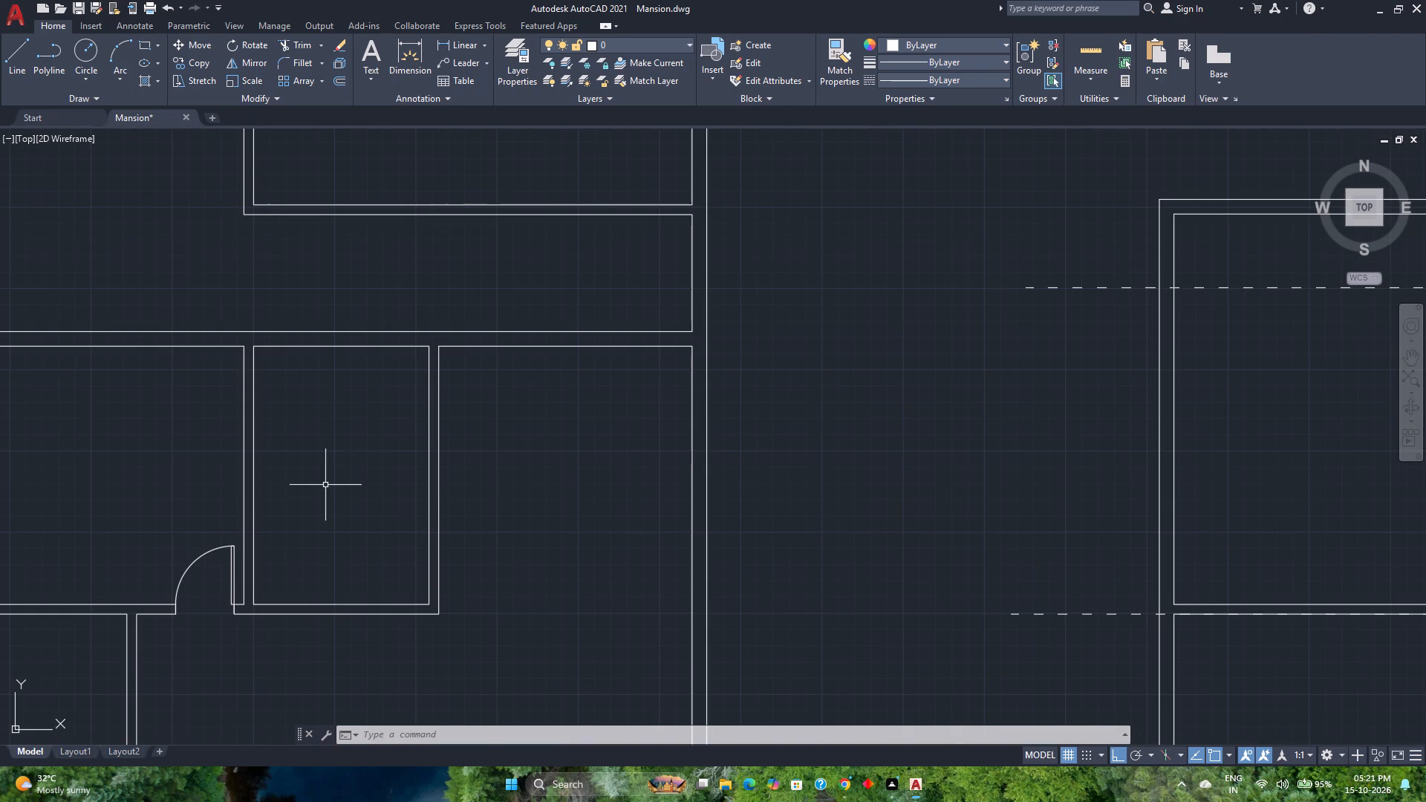
pyautogui.click(1080, 53)
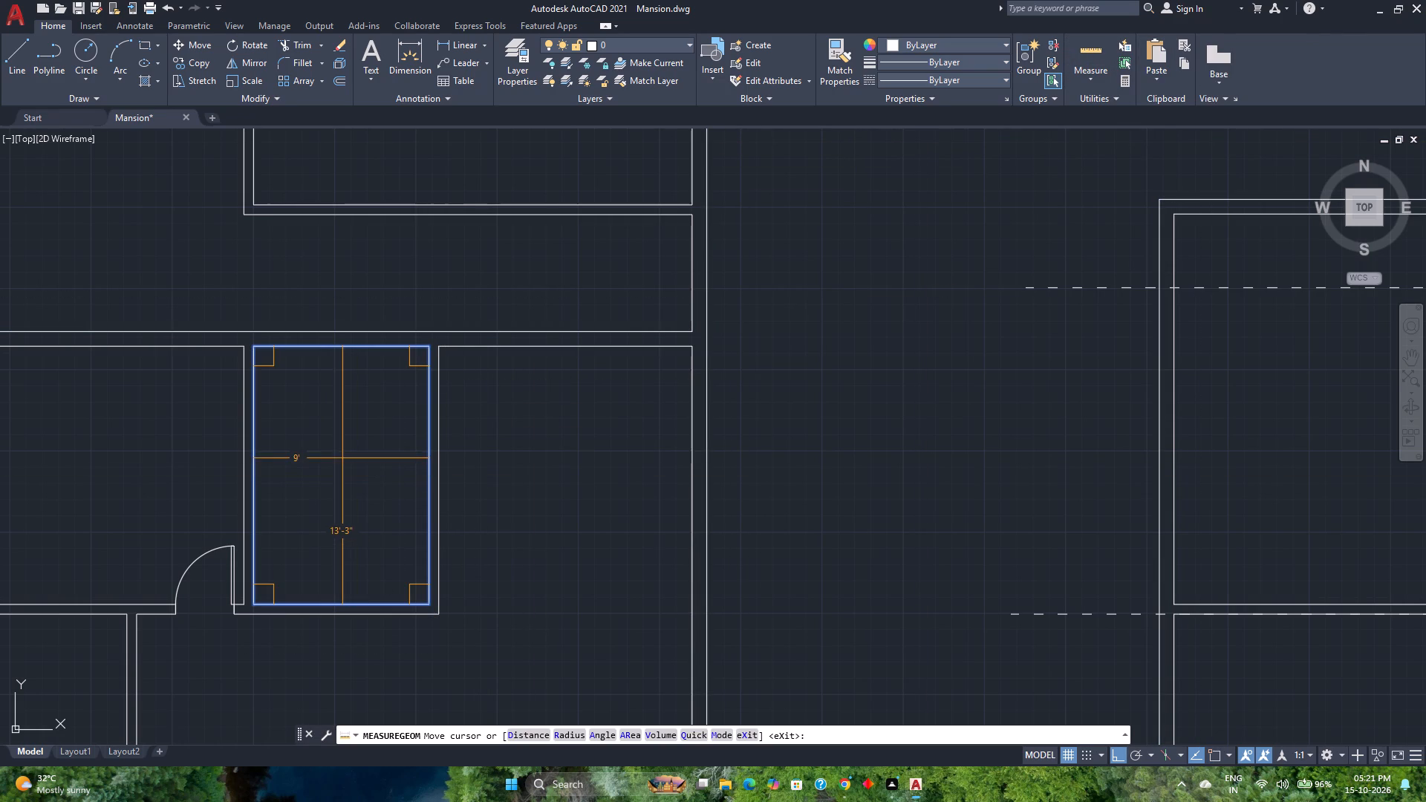
pyautogui.click(19, 59)
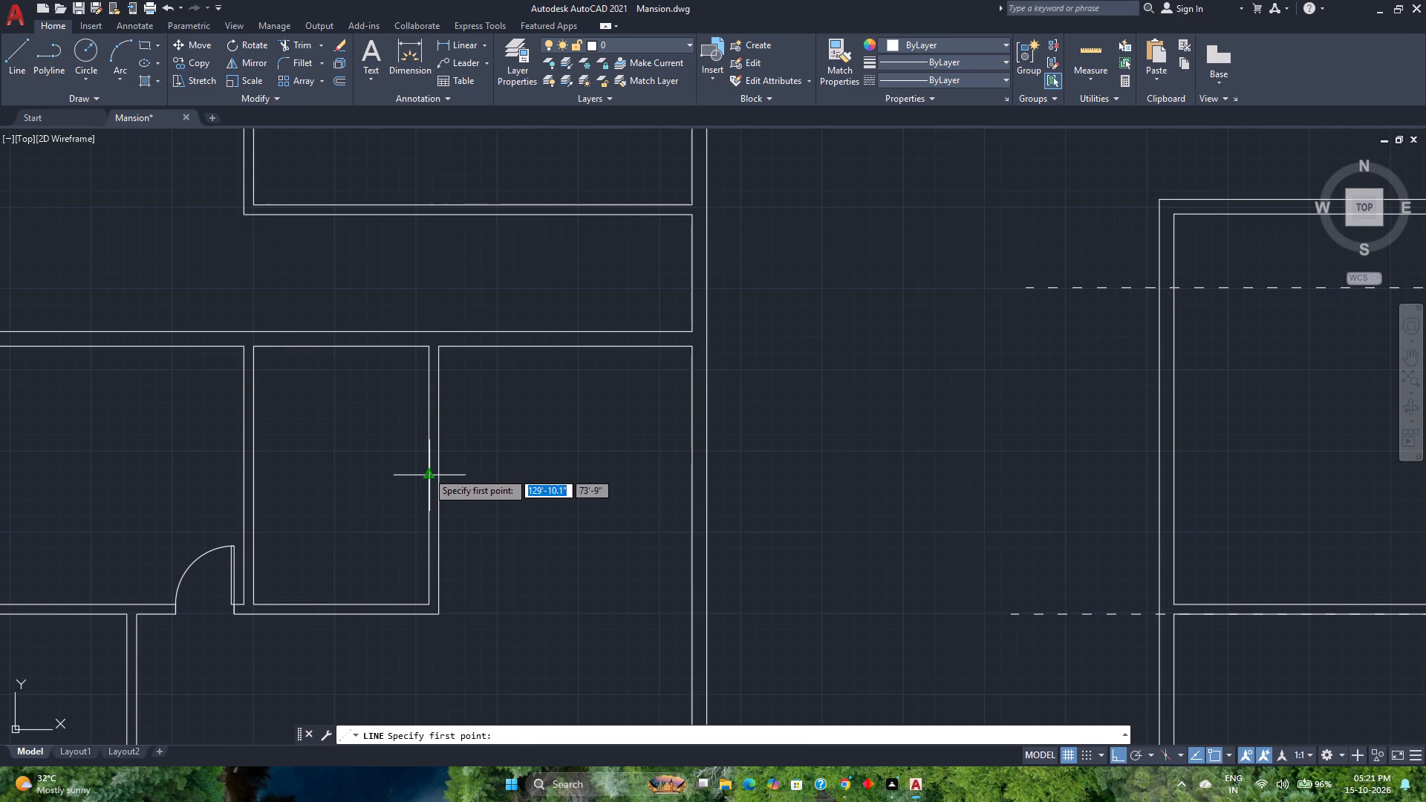
pyautogui.click(427, 472)
pyautogui.click(255, 472)
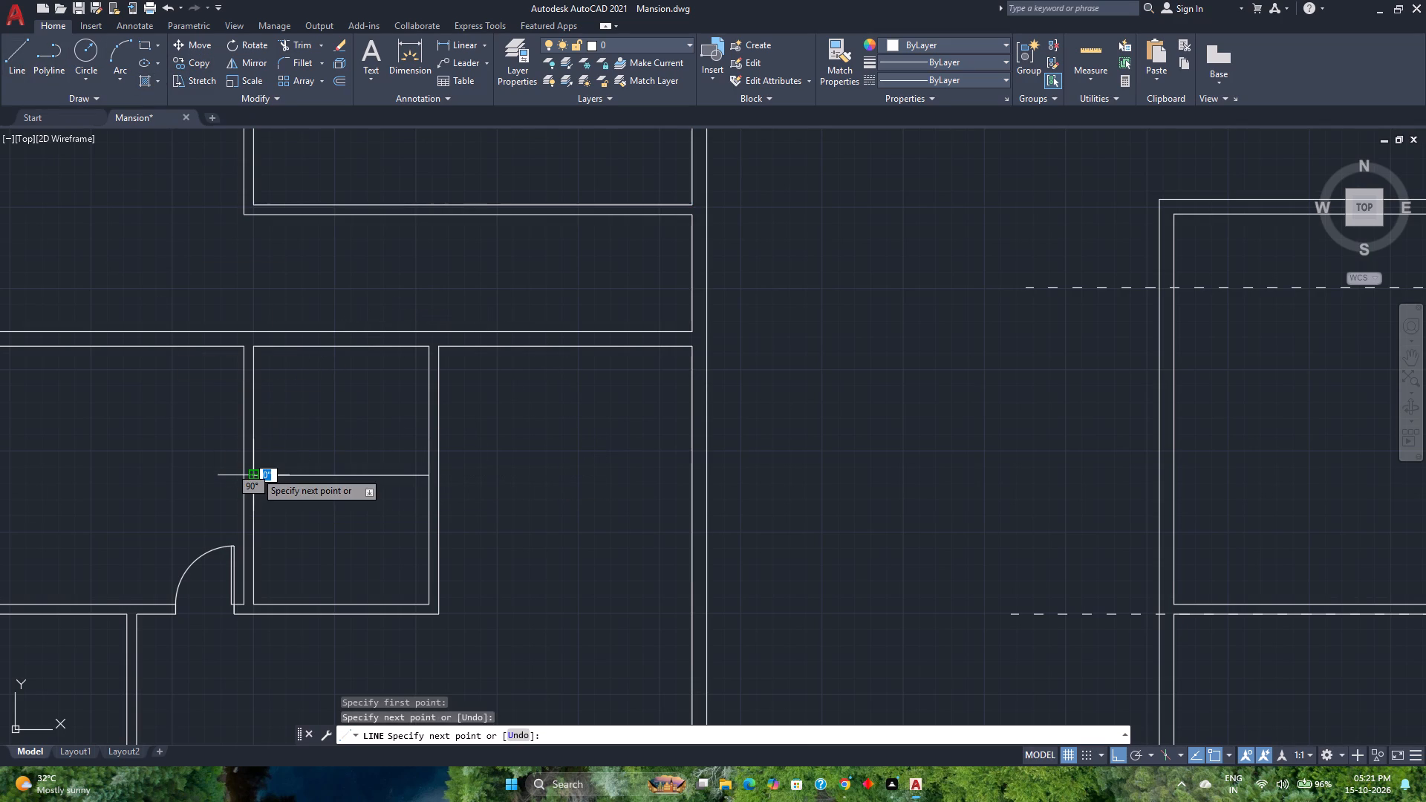
pyautogui.press('Escape')
# Offset the dividing line 3" to both sides and erase the original centre line, leaving a two-line partition wall.
pyautogui.click(336, 82)
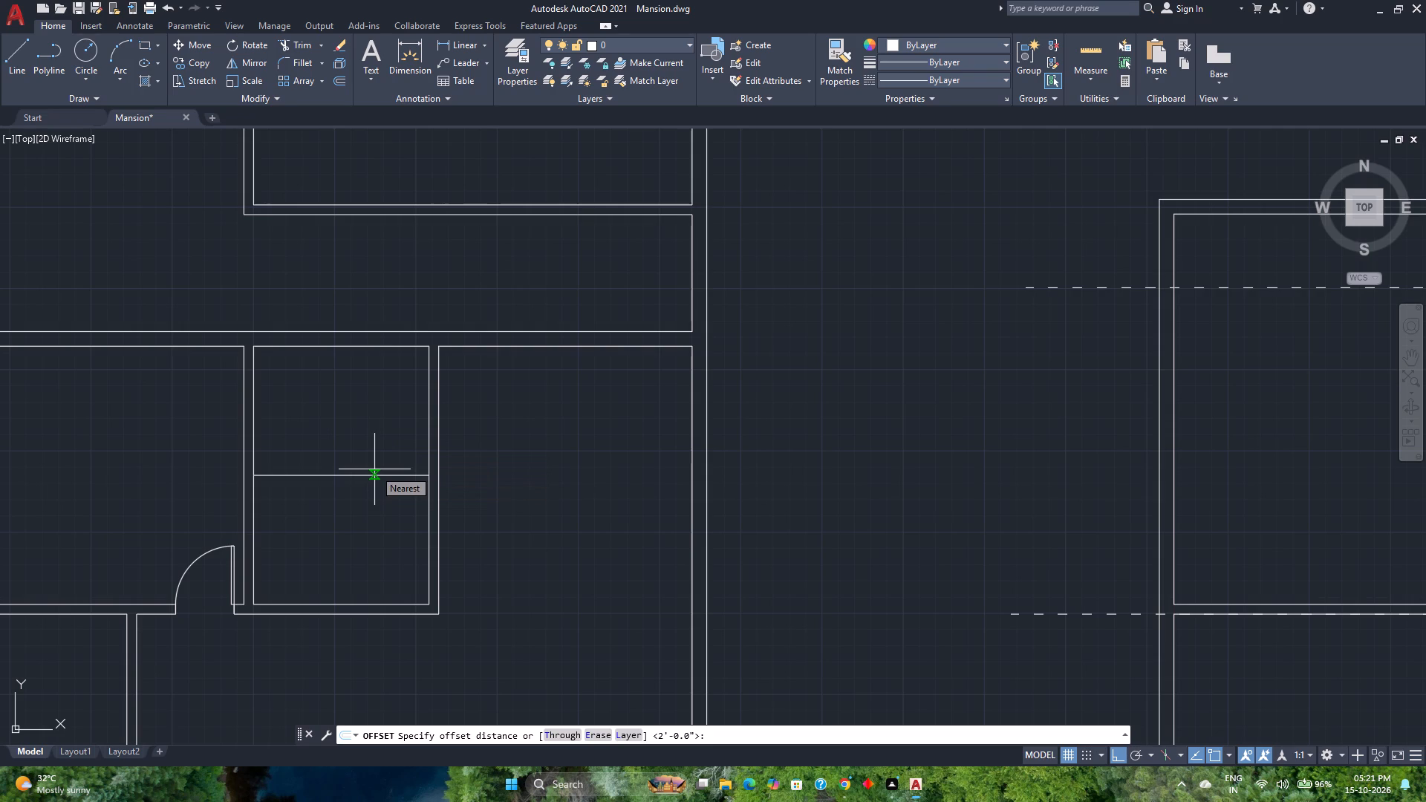
pyautogui.press('3')
pyautogui.press('Return')
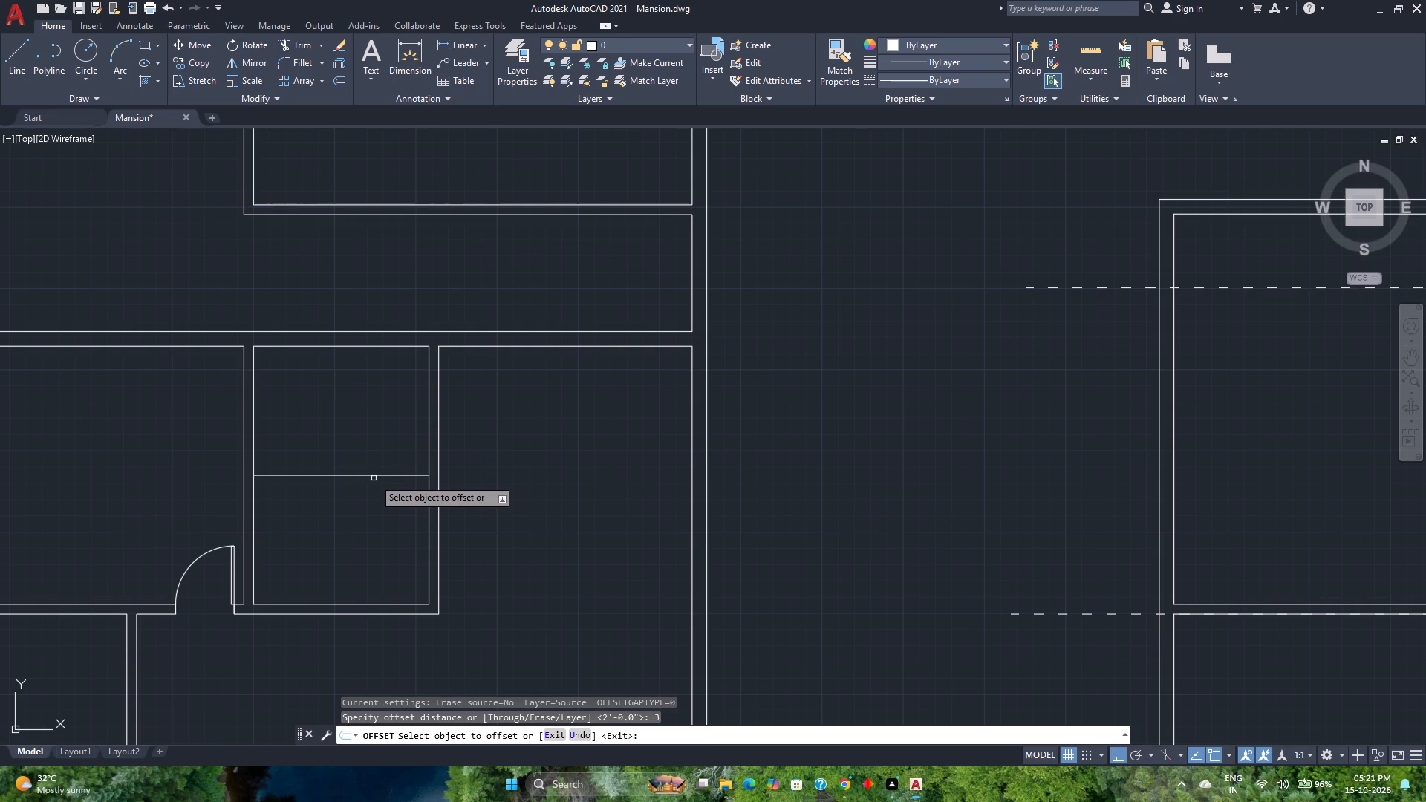
pyautogui.click(377, 475)
pyautogui.click(374, 438)
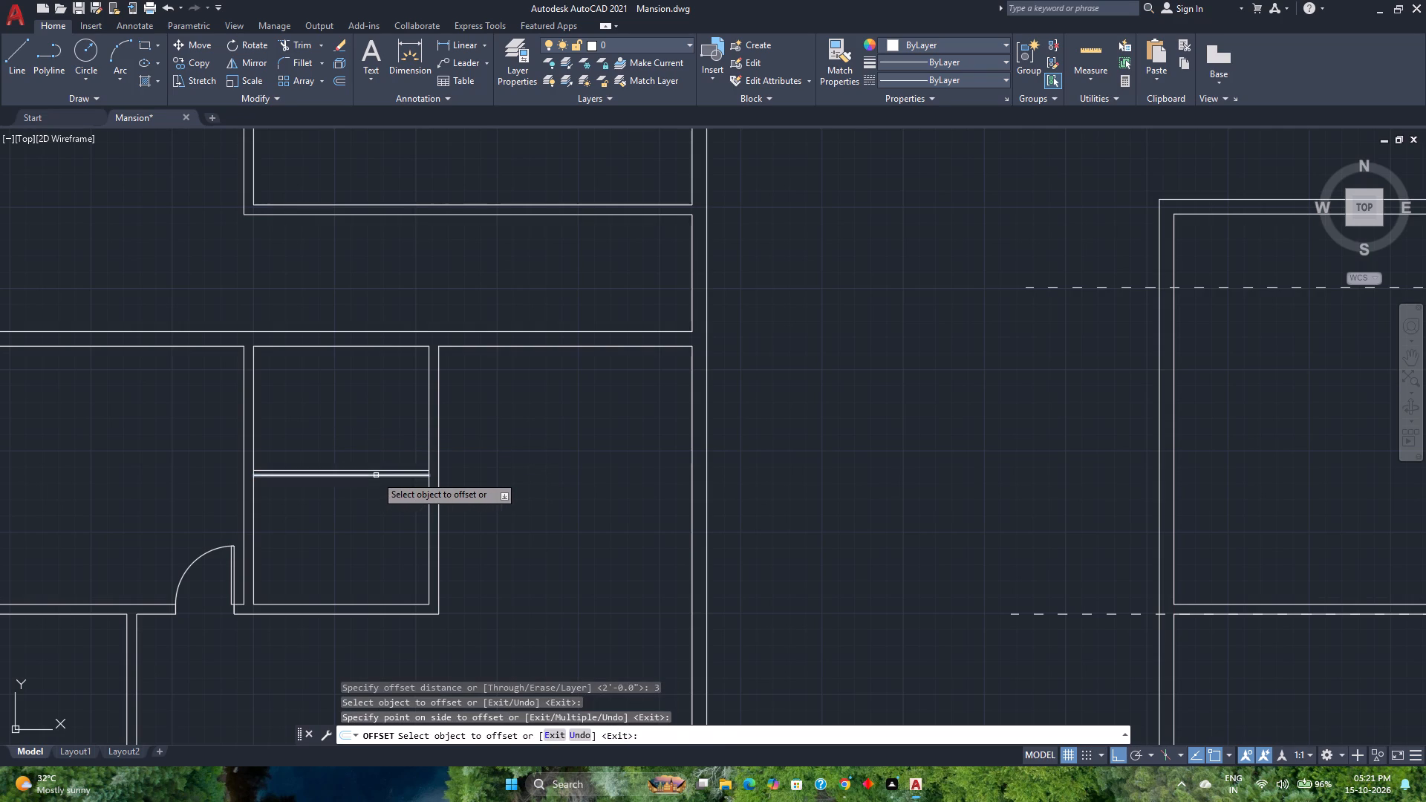
pyautogui.click(376, 475)
pyautogui.click(382, 509)
pyautogui.press('space')
pyautogui.scroll(1, 361, 487)
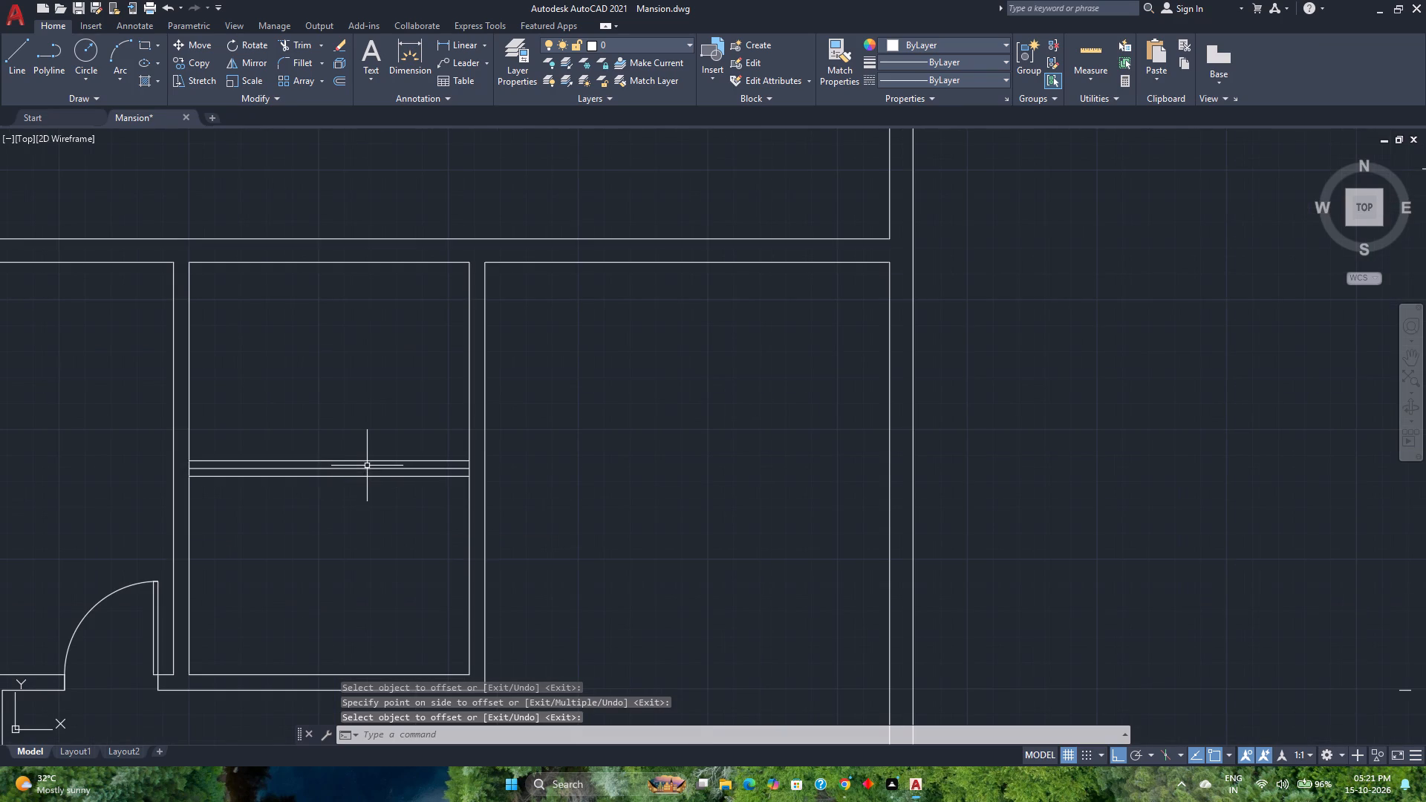
pyautogui.click(367, 469)
pyautogui.press('Delete')
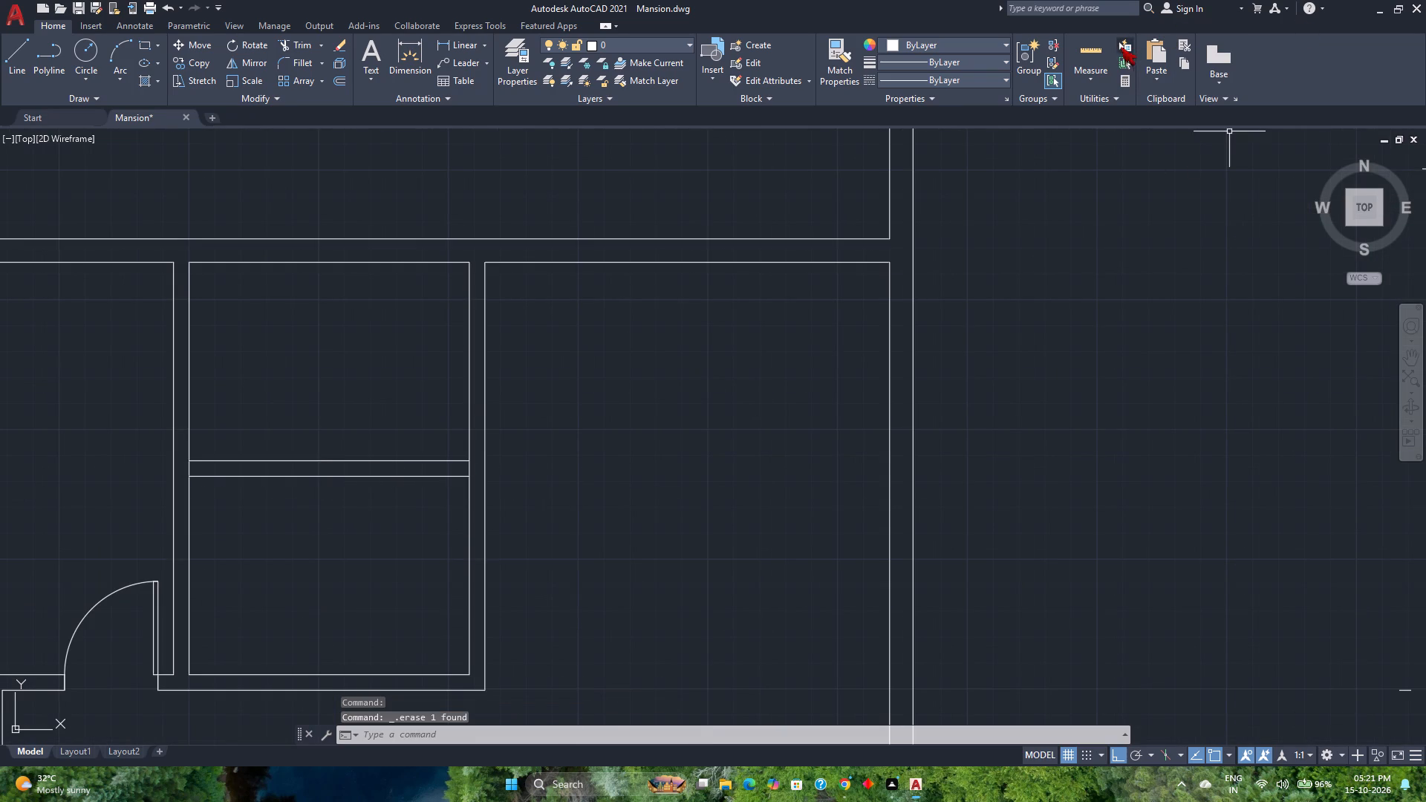
# Trim the side wall lines between the two partition lines at both ends so the new partition opens into the walls.
pyautogui.click(1100, 47)
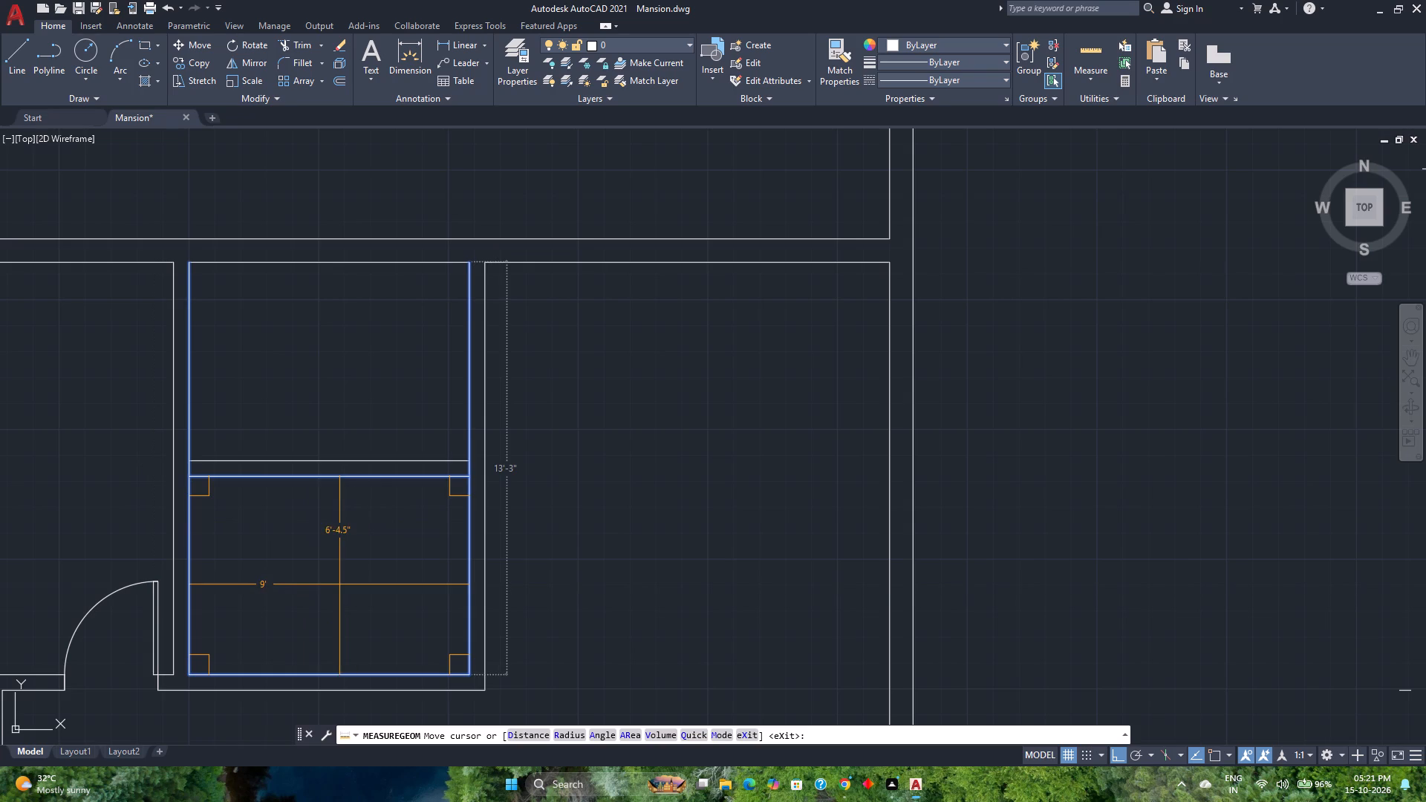
pyautogui.press('Escape')
pyautogui.write('tr')
pyautogui.press('Return')
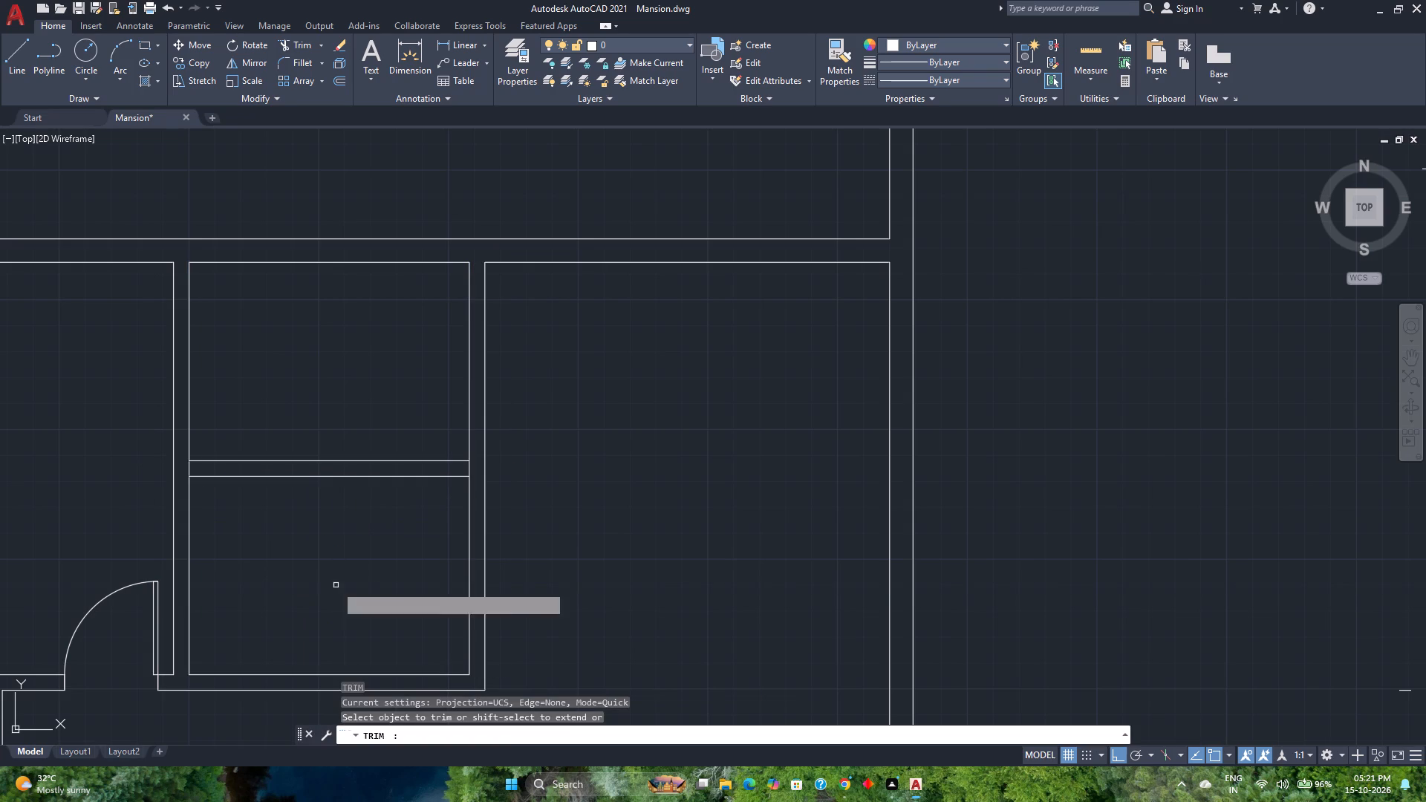
pyautogui.scroll(3, 215, 494)
pyautogui.click(156, 397)
pyautogui.click(73, 382)
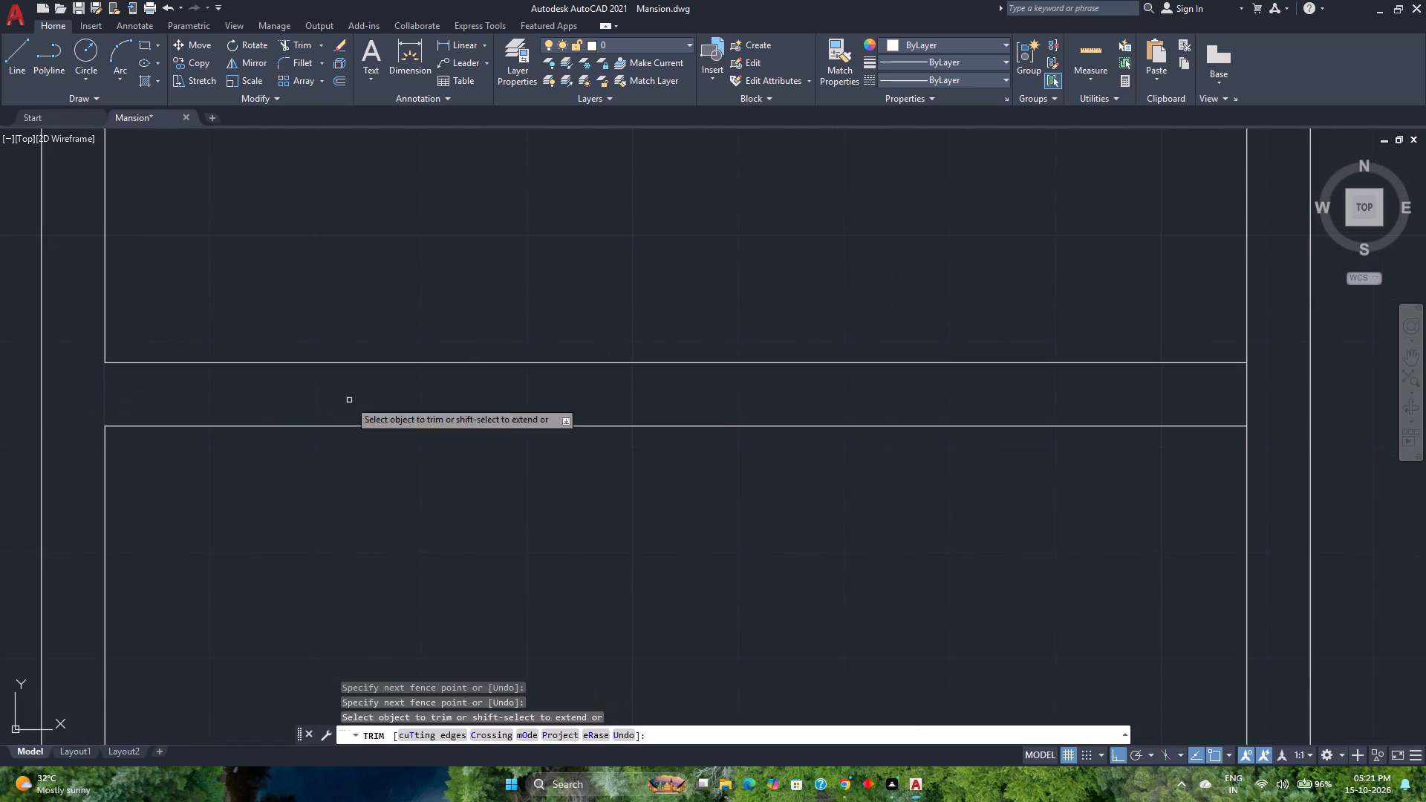
pyautogui.click(1262, 397)
pyautogui.click(1133, 408)
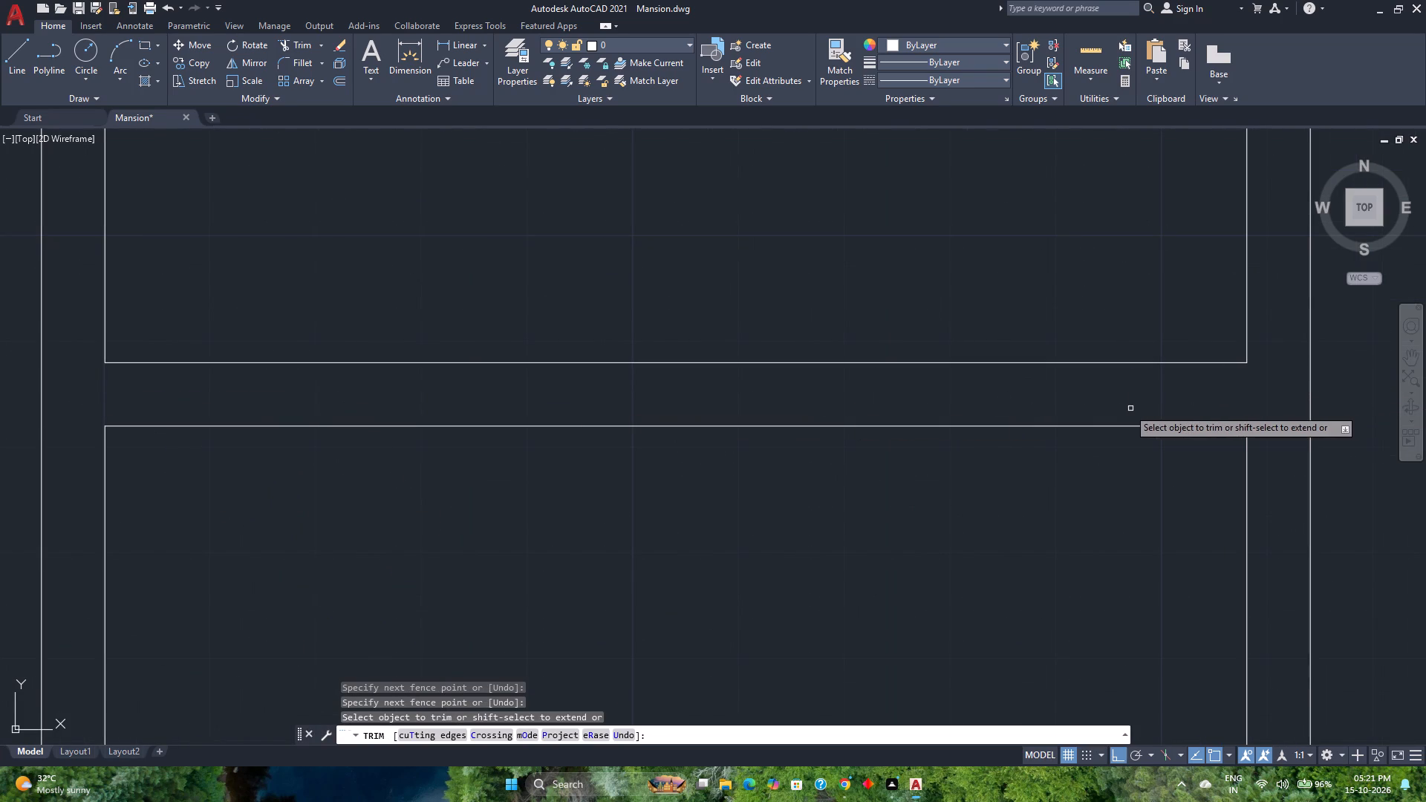
pyautogui.press('space')
pyautogui.scroll(-2, 971, 555)
pyautogui.moveTo(969, 555); pyautogui.dragTo(723, 518, button='middle')
pyautogui.middleClick(723, 518)
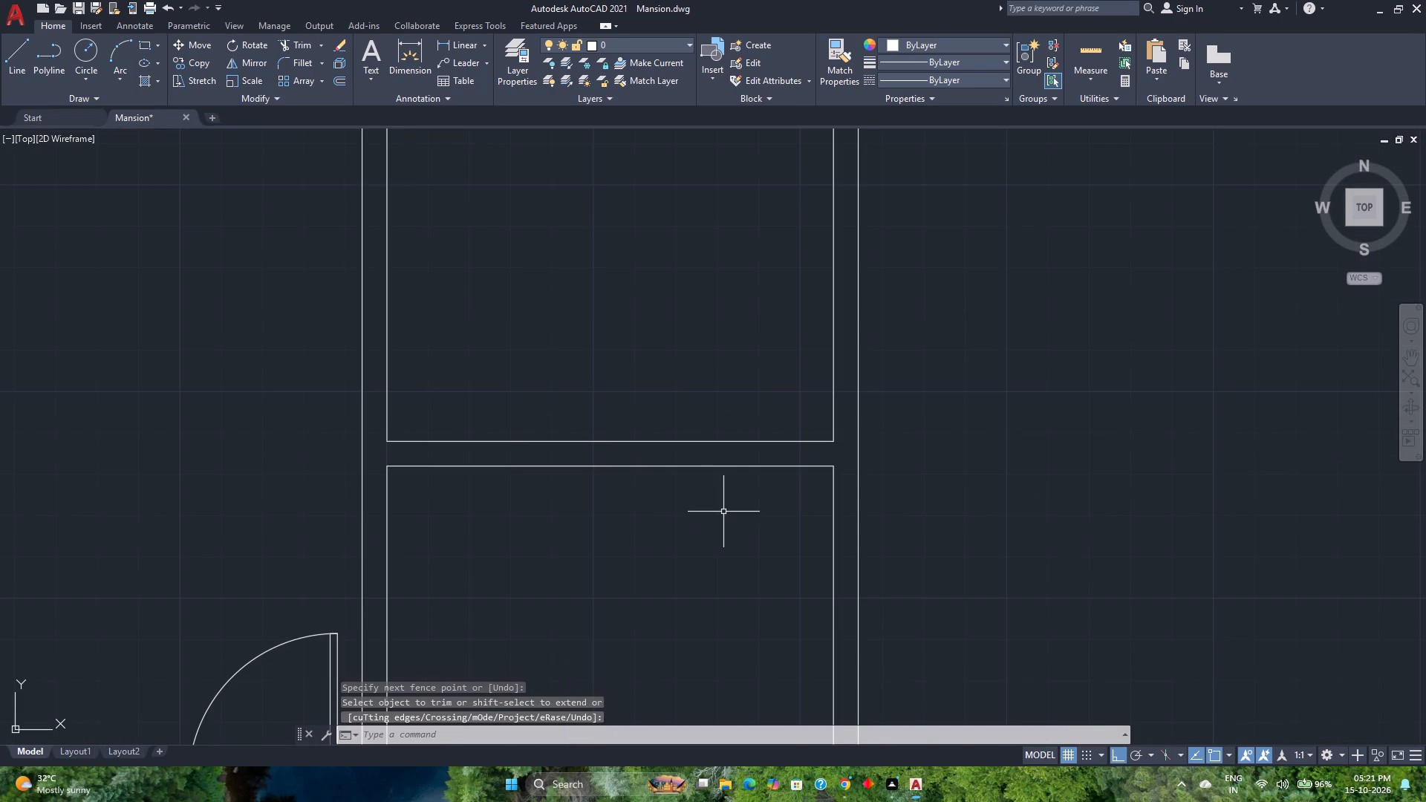
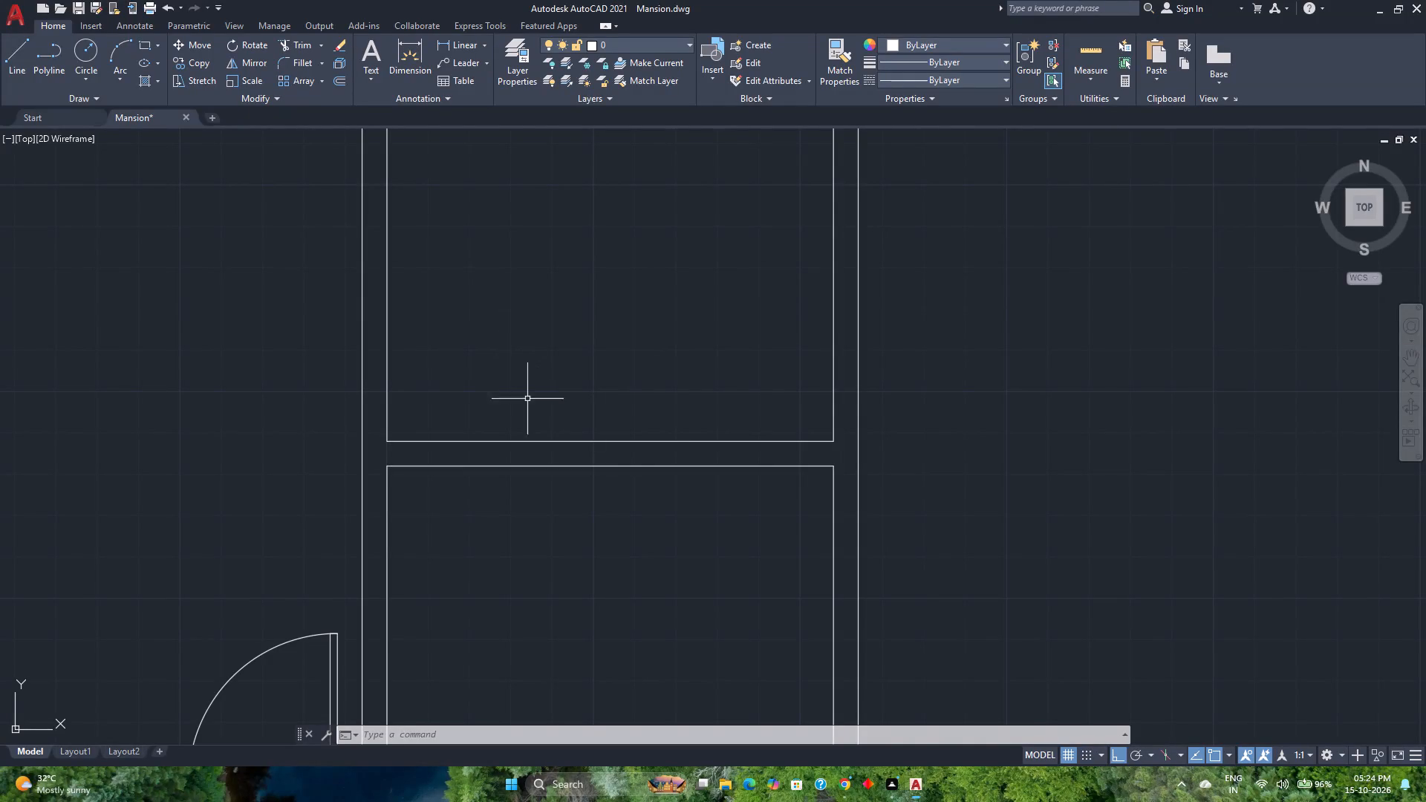
# Draw a line across the new partition's west end between its two wall lines, and move it 6" east as the first door jamb.
pyautogui.click(19, 59)
pyautogui.click(388, 467)
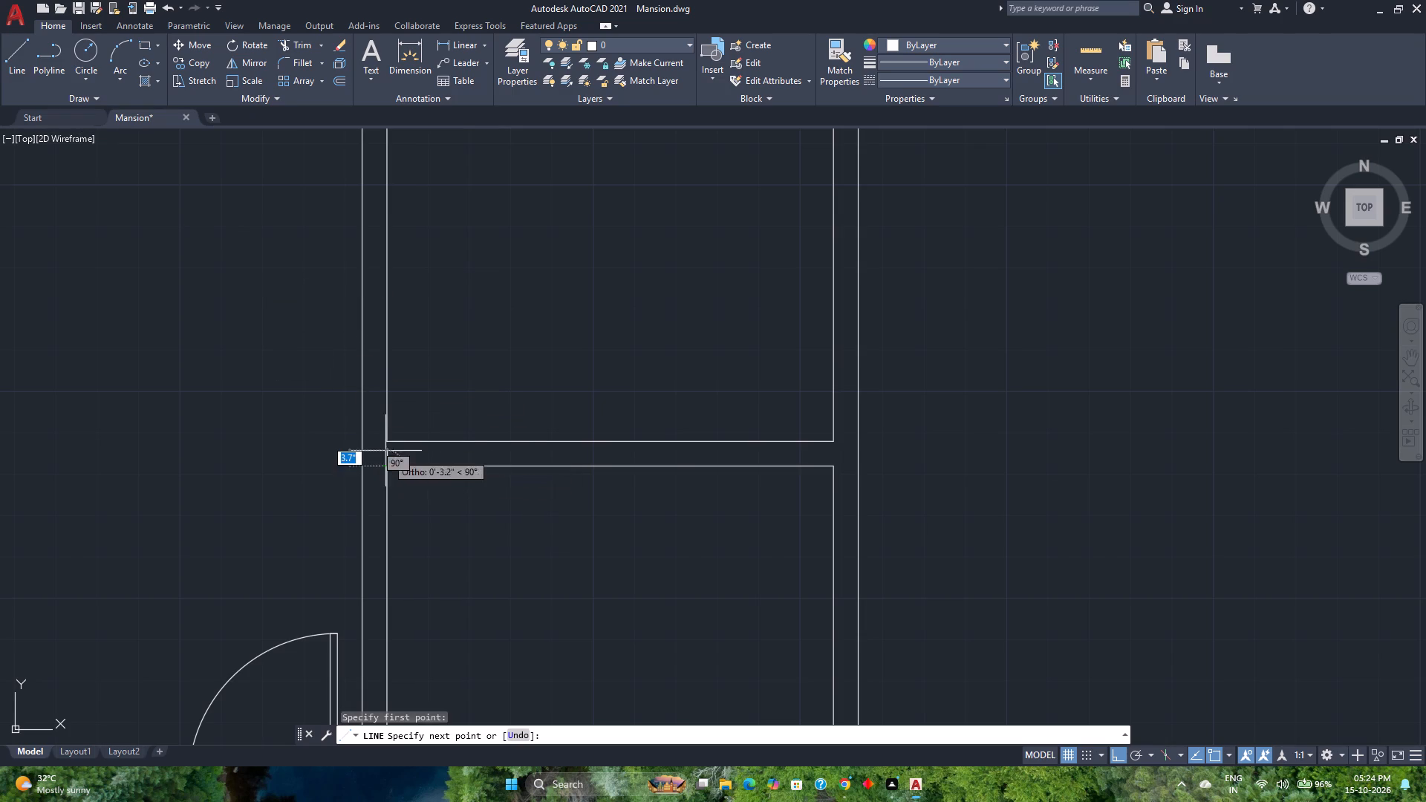
pyautogui.click(385, 443)
pyautogui.press('Escape')
pyautogui.scroll(2, 398, 453)
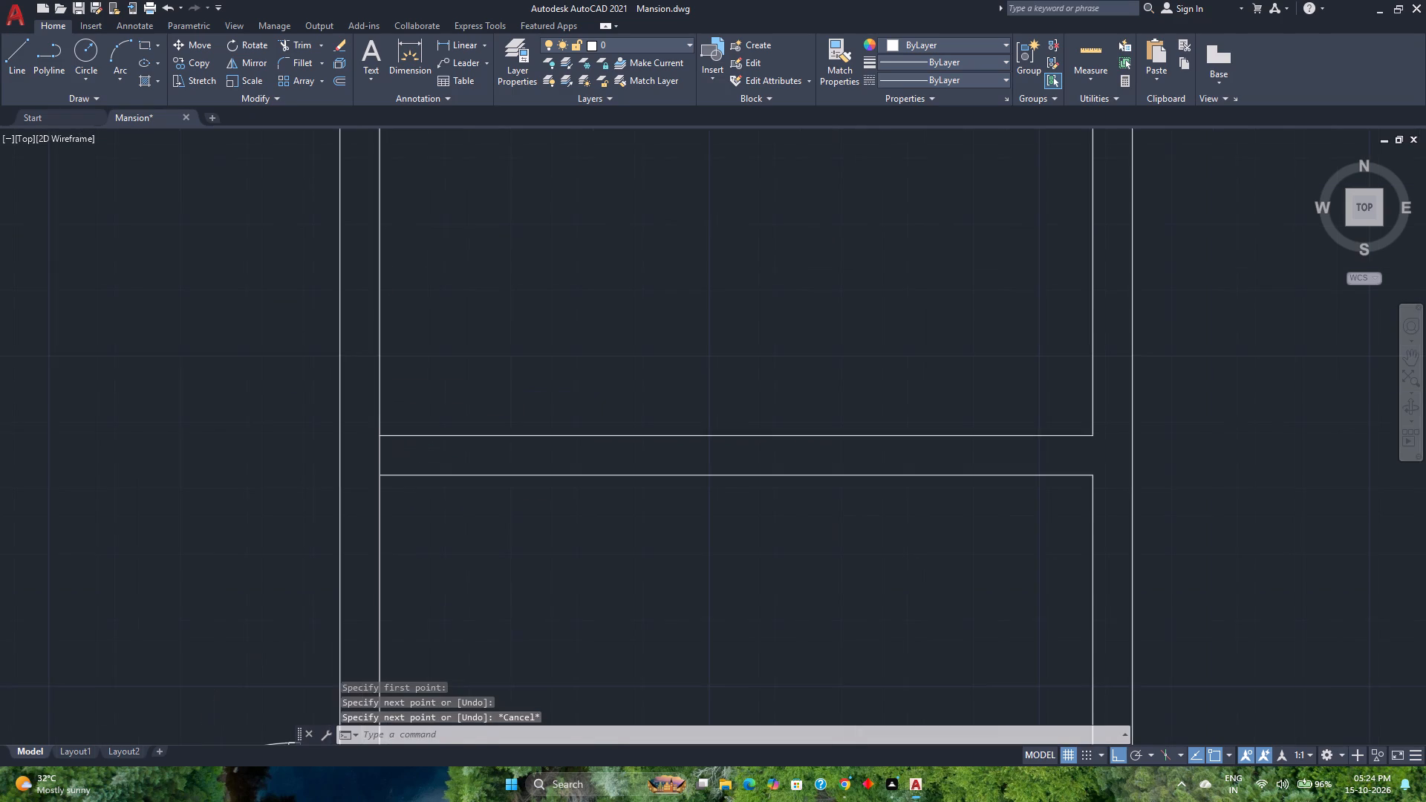
pyautogui.click(398, 453)
pyautogui.click(356, 449)
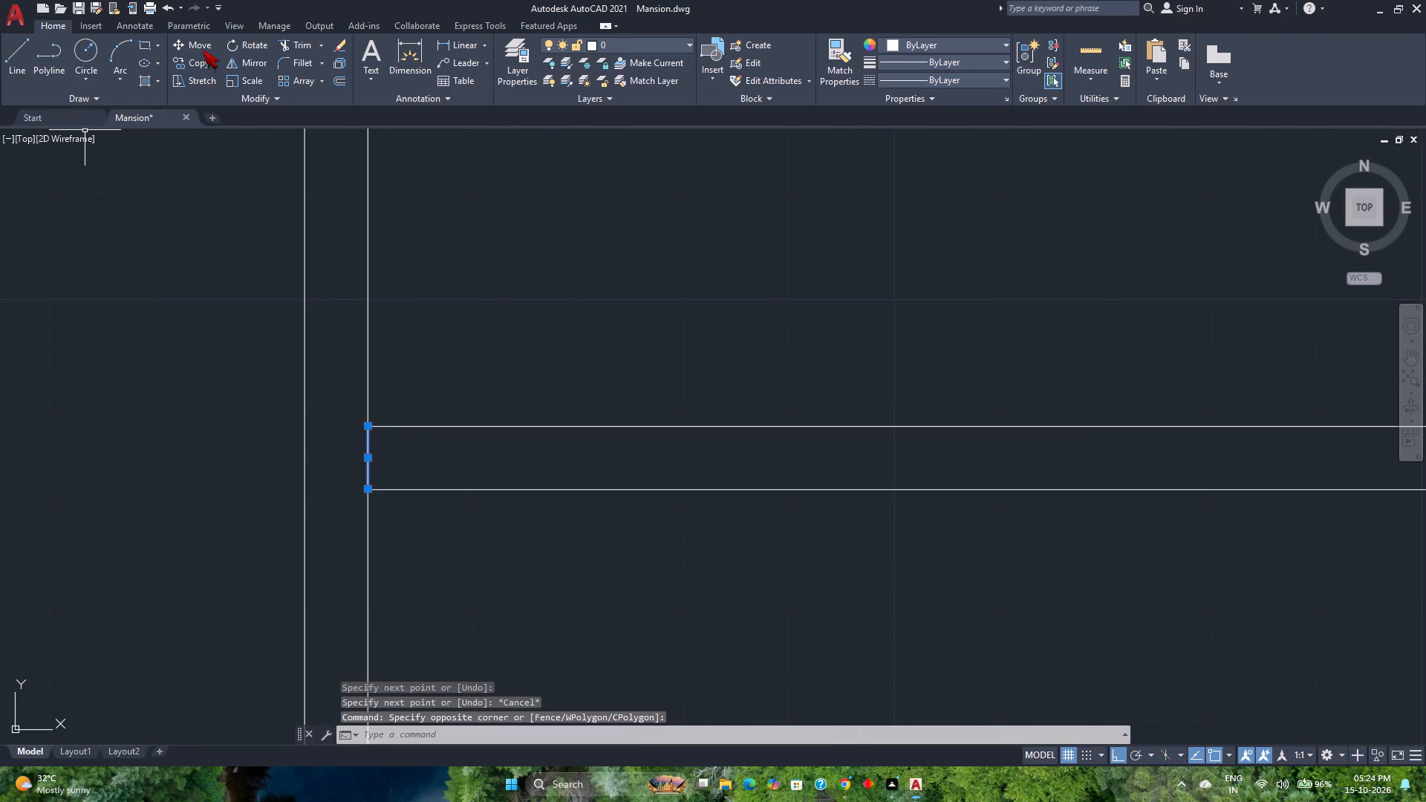
pyautogui.click(203, 50)
pyautogui.click(371, 430)
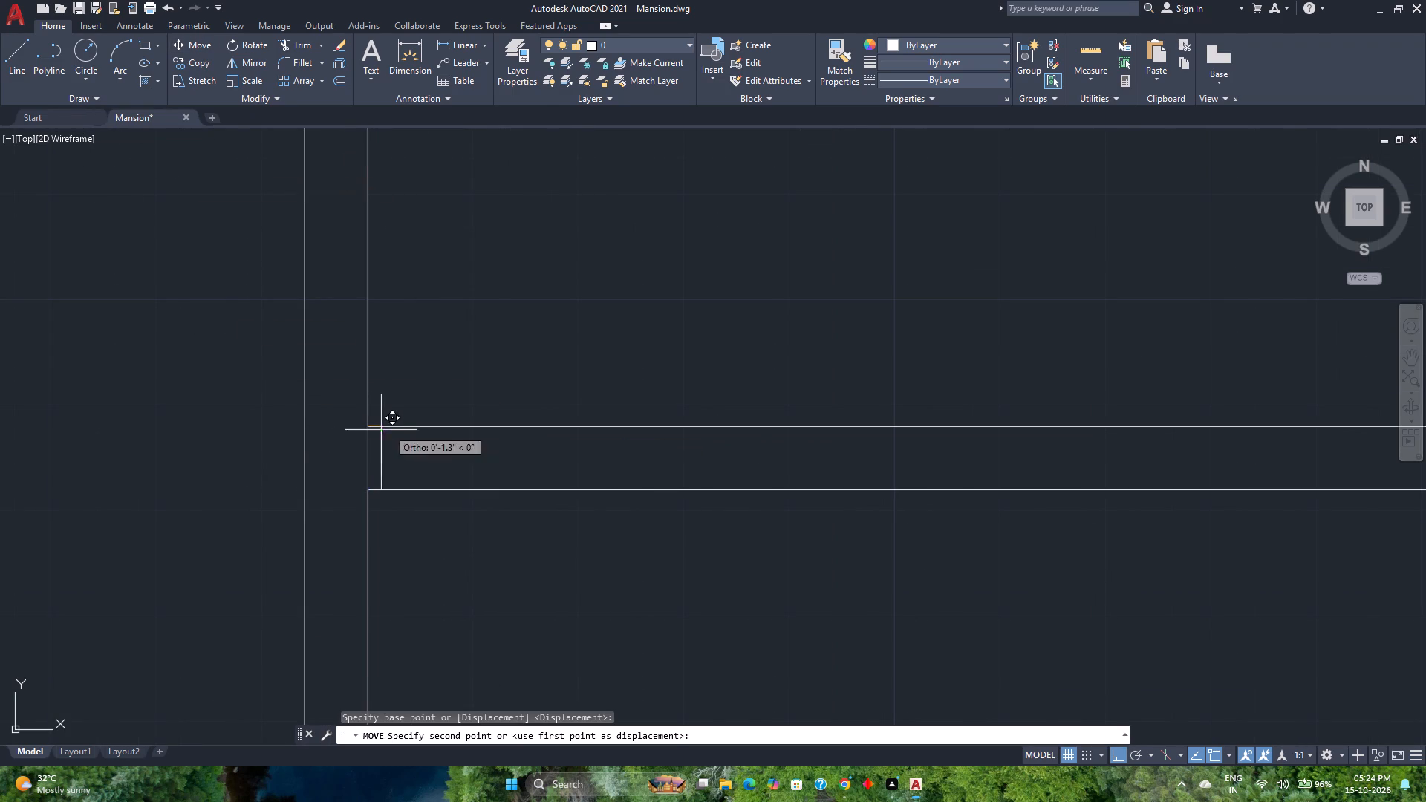
pyautogui.press('6')
pyautogui.press('Return')
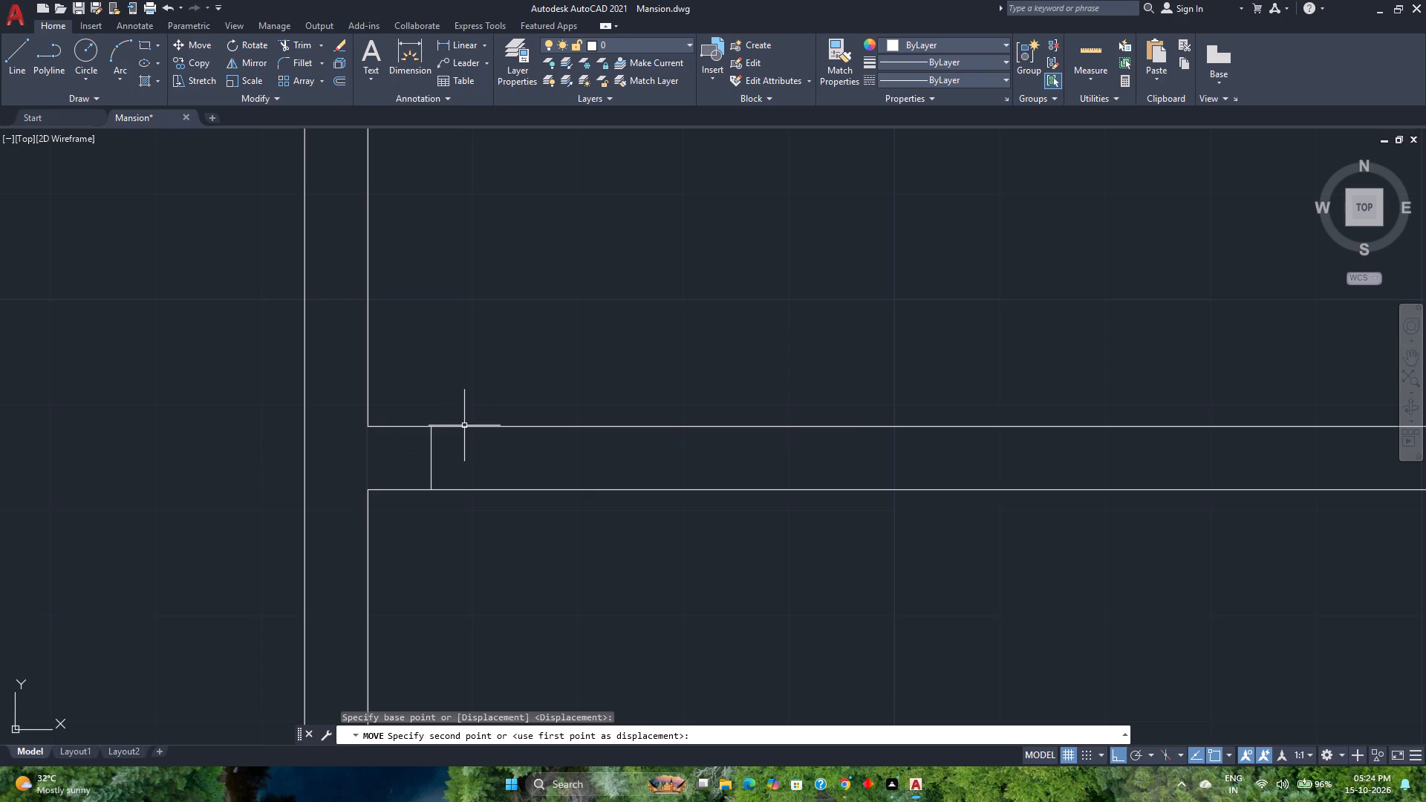
# Offset the jamb line 2'6" to the east to mark the other side of the partition's door opening.
pyautogui.click(340, 85)
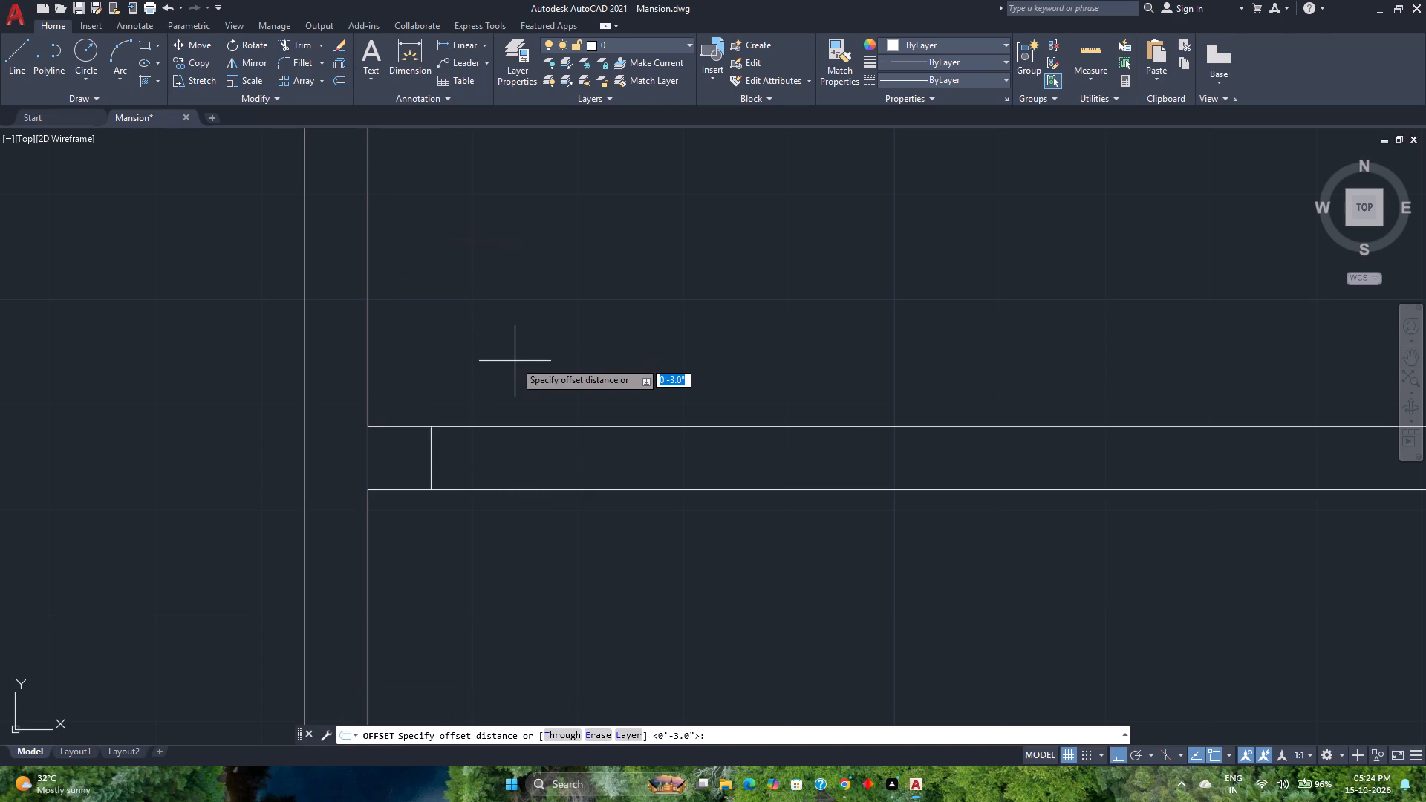
pyautogui.write('2\'6"')
pyautogui.press('Return')
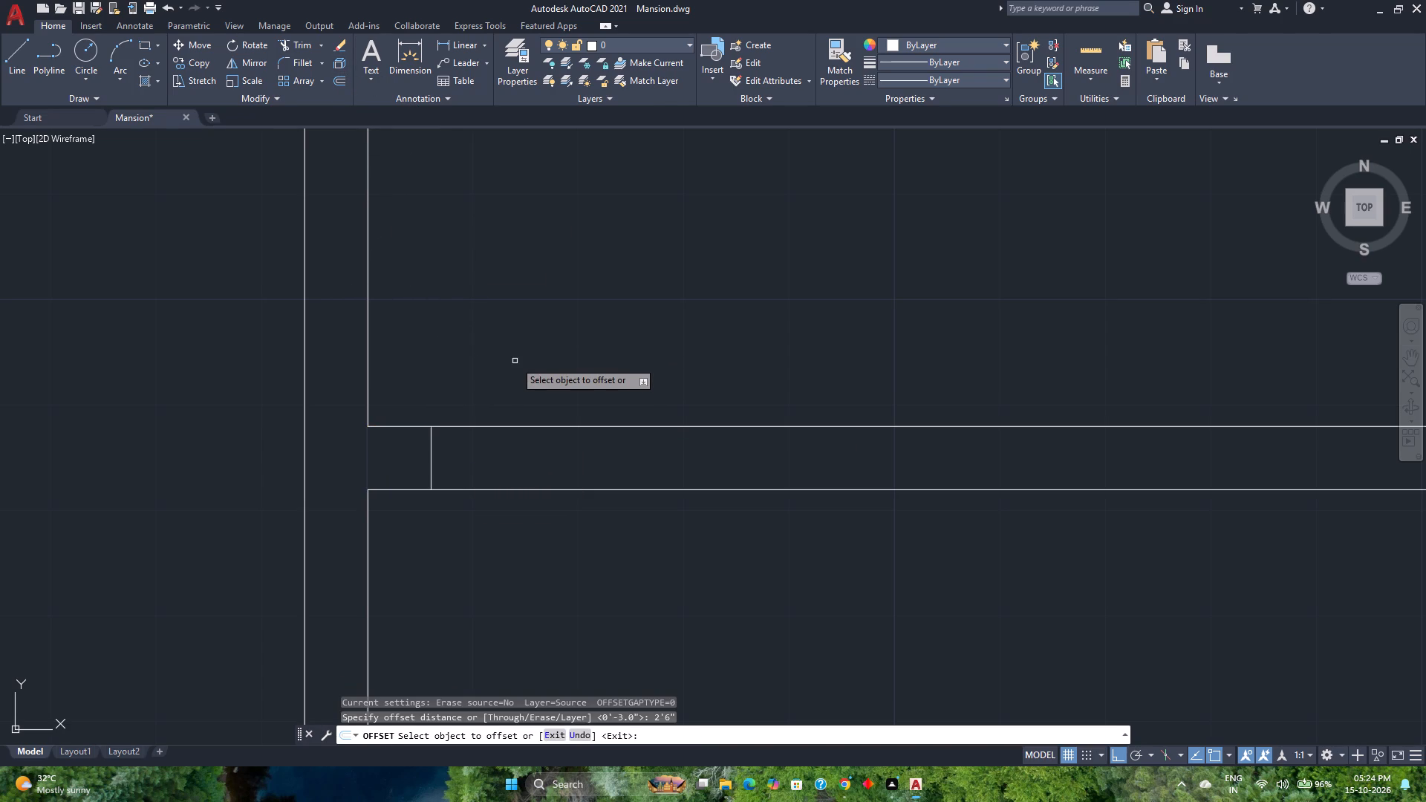
pyautogui.click(429, 470)
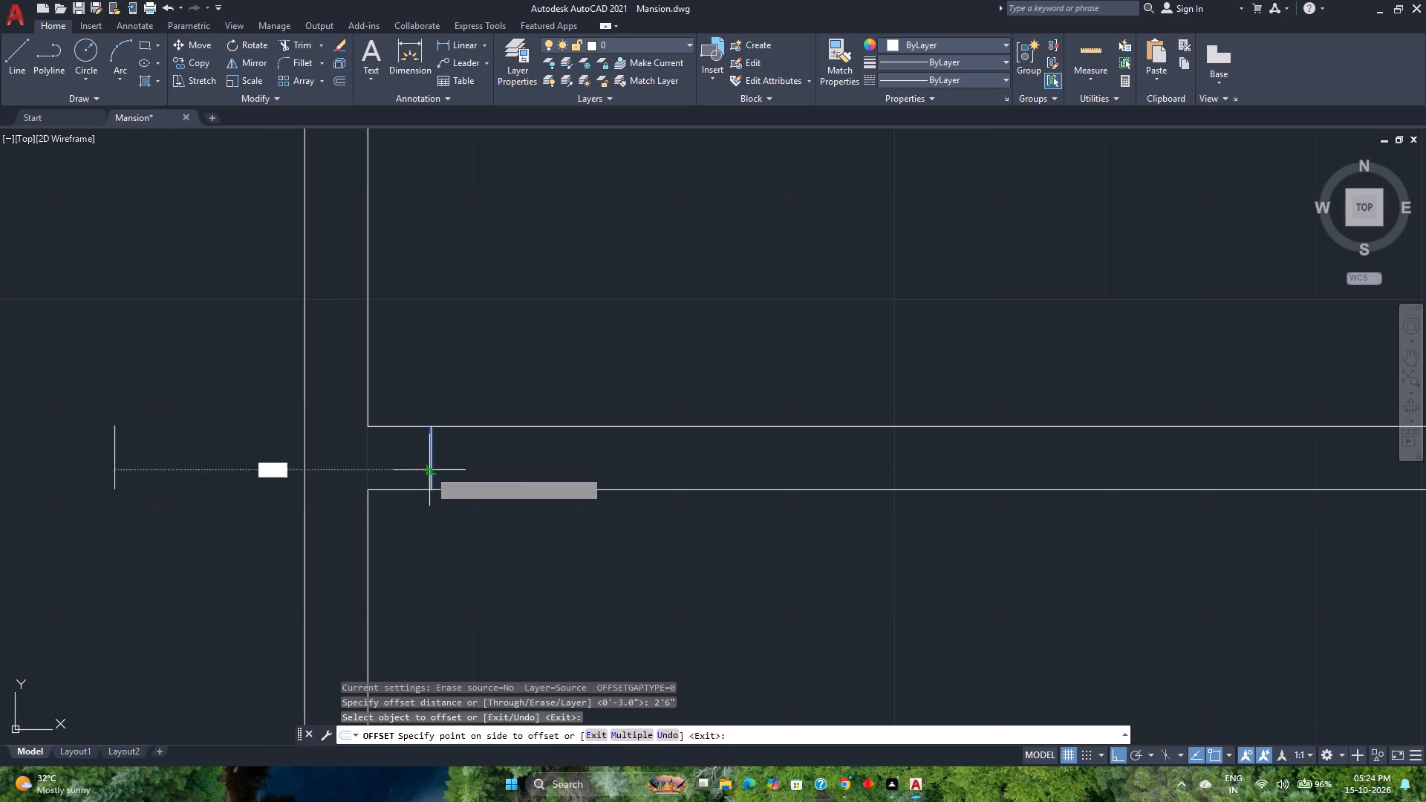
pyautogui.click(597, 466)
pyautogui.press('Escape')
# Trim both partition wall lines between the two jamb lines to cut the doorway.
pyautogui.write('tr')
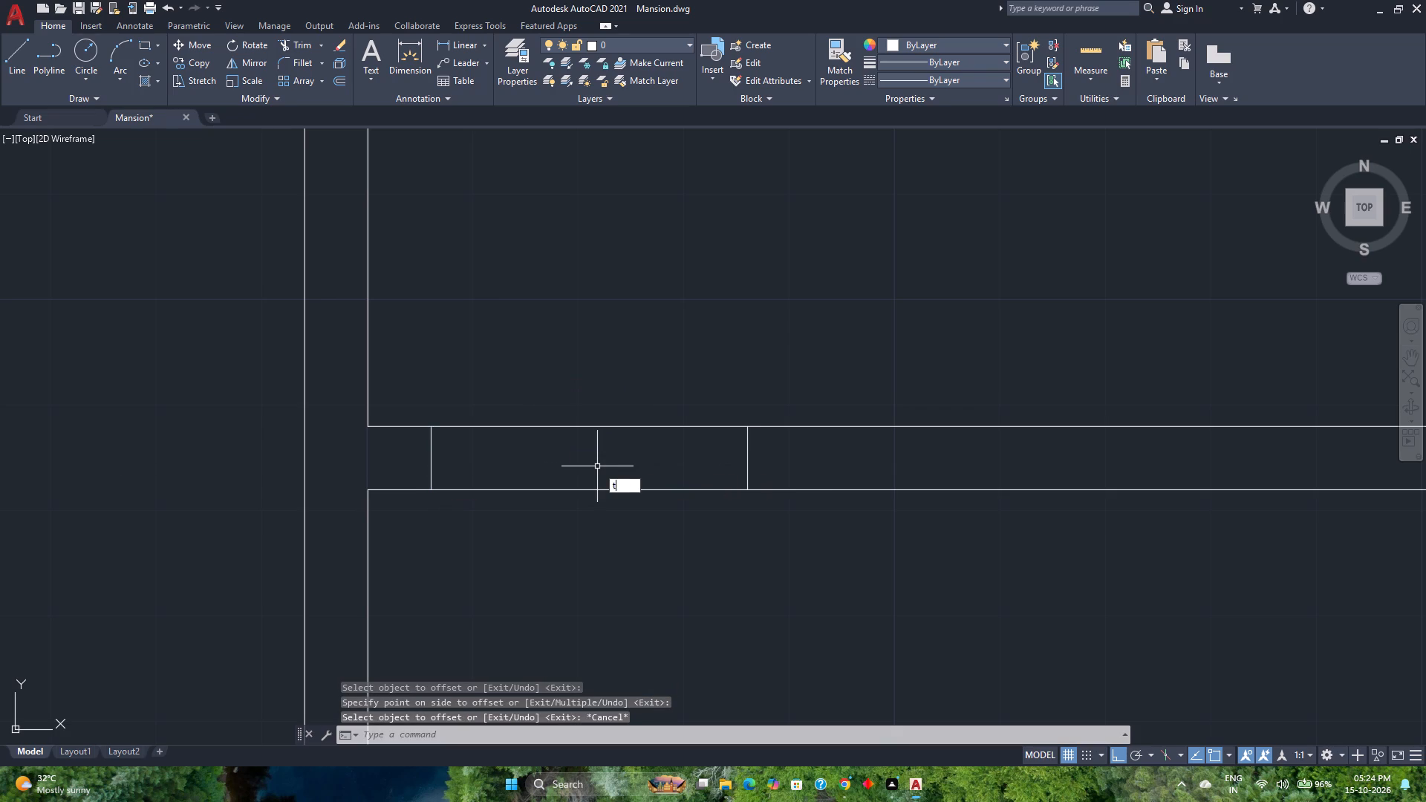
pyautogui.press('Return')
pyautogui.click(594, 385)
pyautogui.click(596, 561)
pyautogui.press('space')
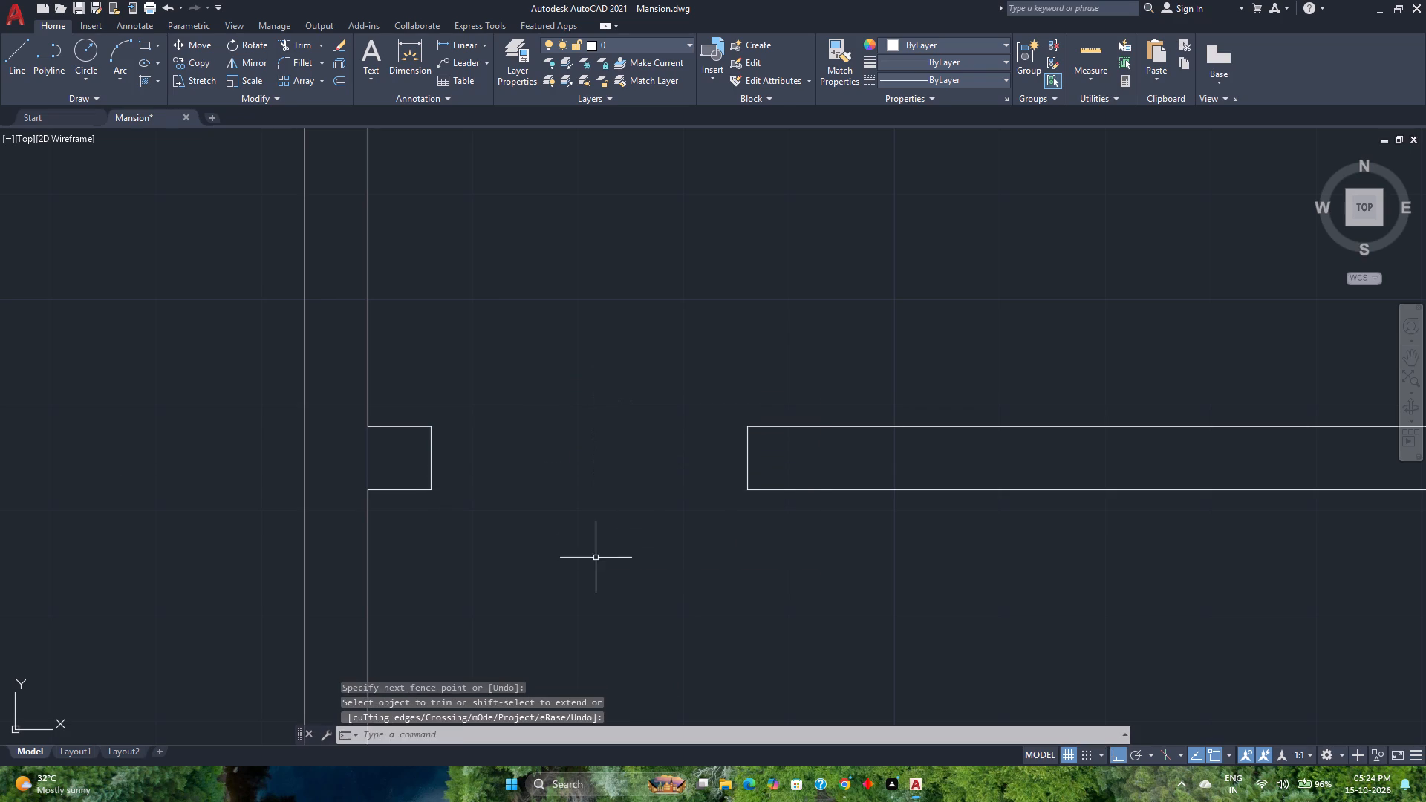
pyautogui.scroll(-2, 605, 544)
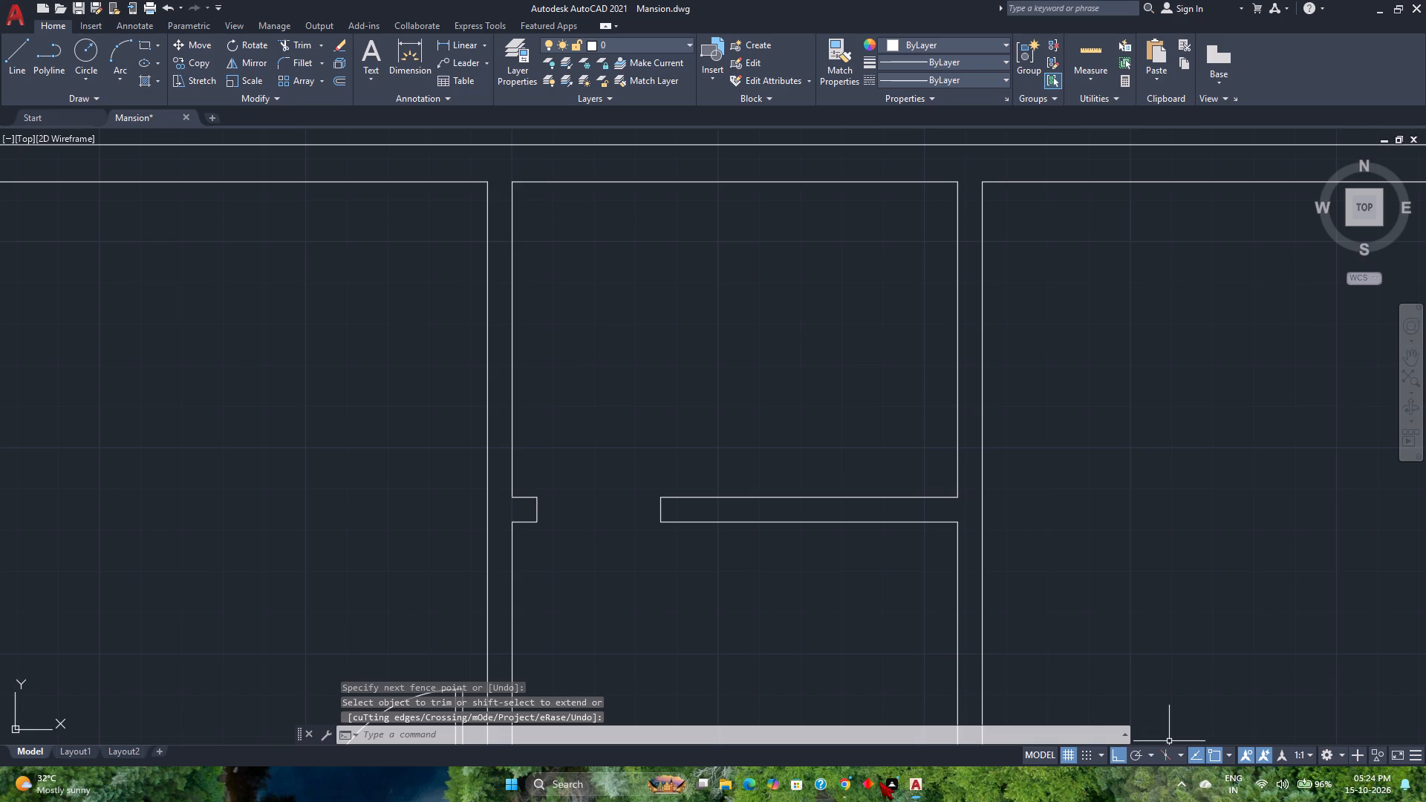
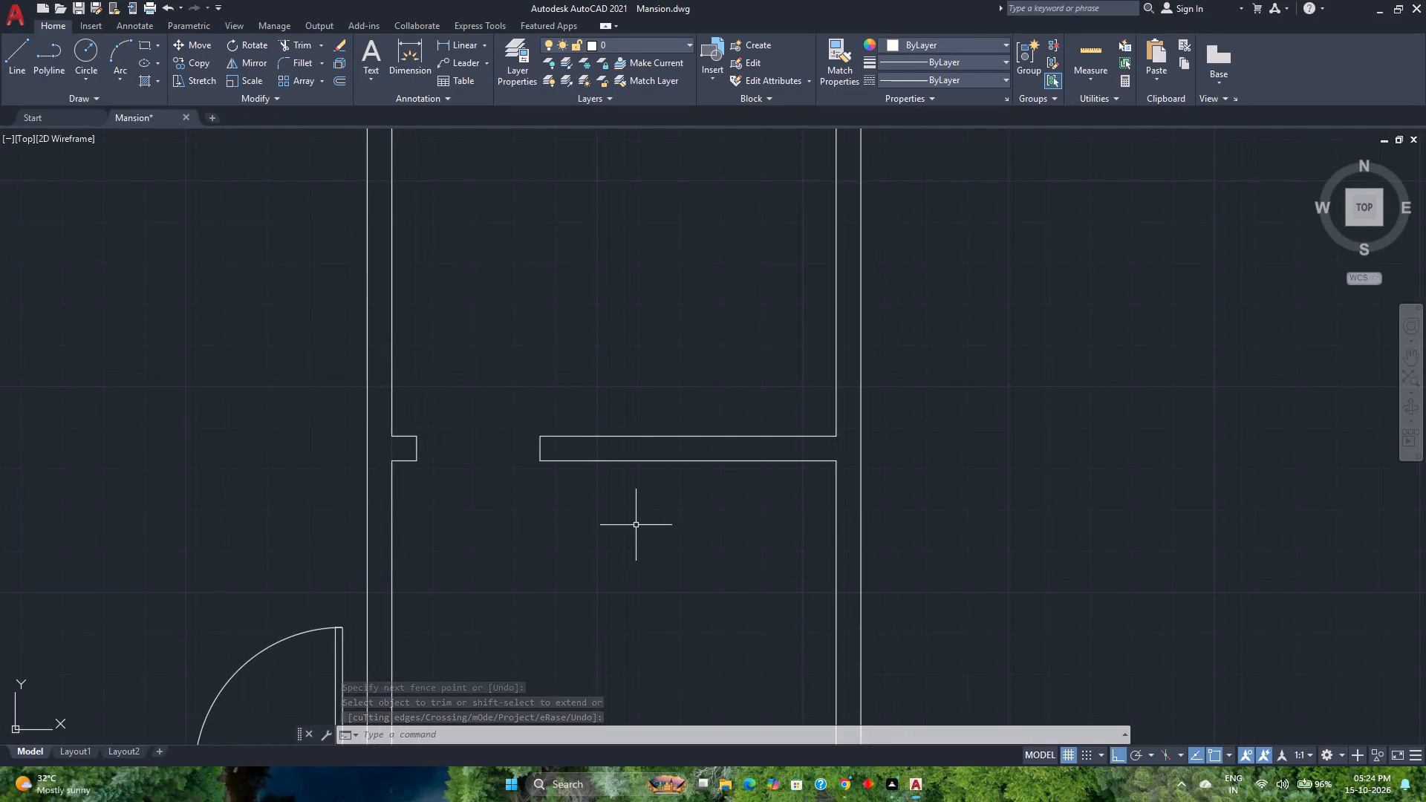
# Copy the door beside the narrow middle room into the new partition's doorway, placing its hinge corner on the east jamb's upper corner.
pyautogui.scroll(-1, 636, 525)
pyautogui.scroll(1, 630, 515)
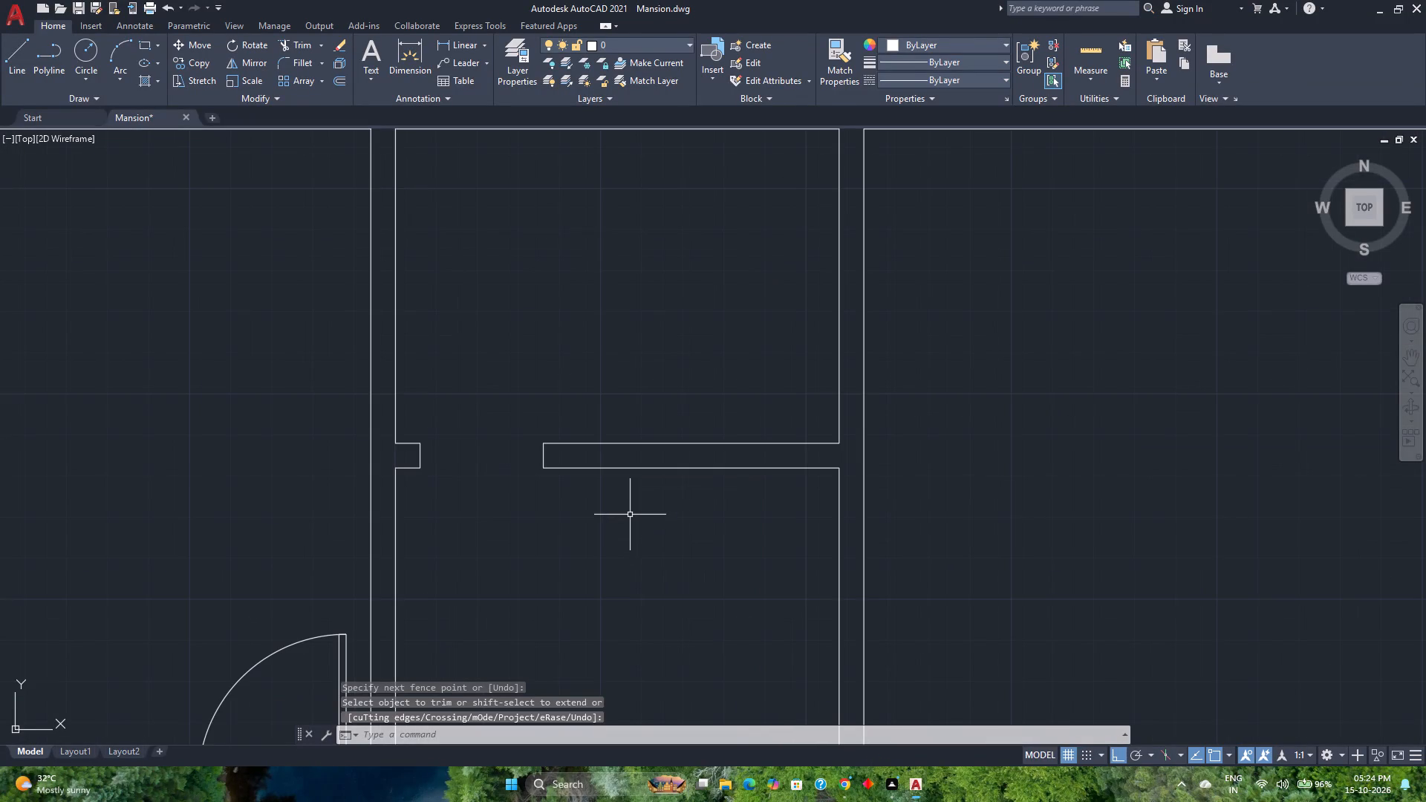
pyautogui.scroll(-1, 630, 515)
pyautogui.moveTo(640, 524); pyautogui.dragTo(611, 500, button='middle')
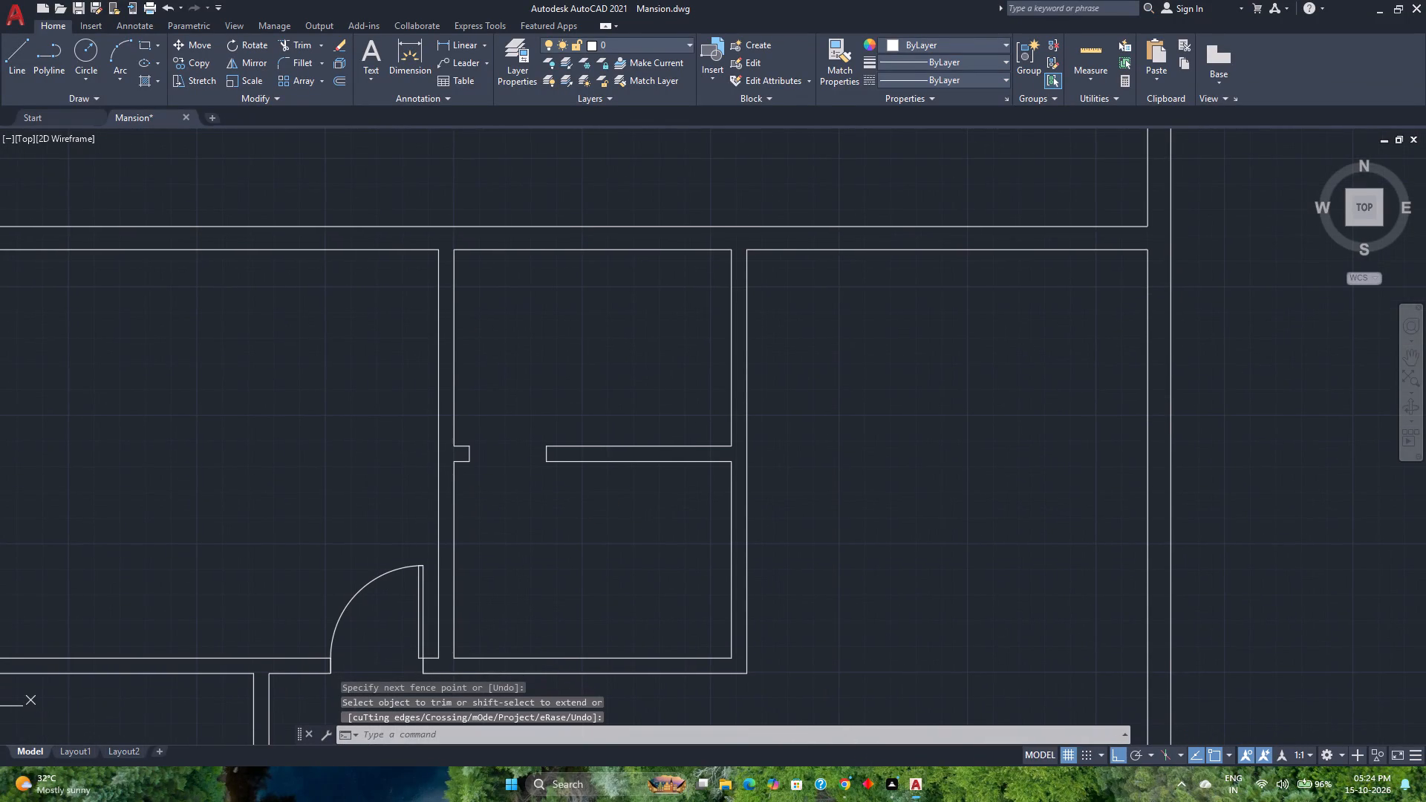
pyautogui.scroll(-1, 610, 500)
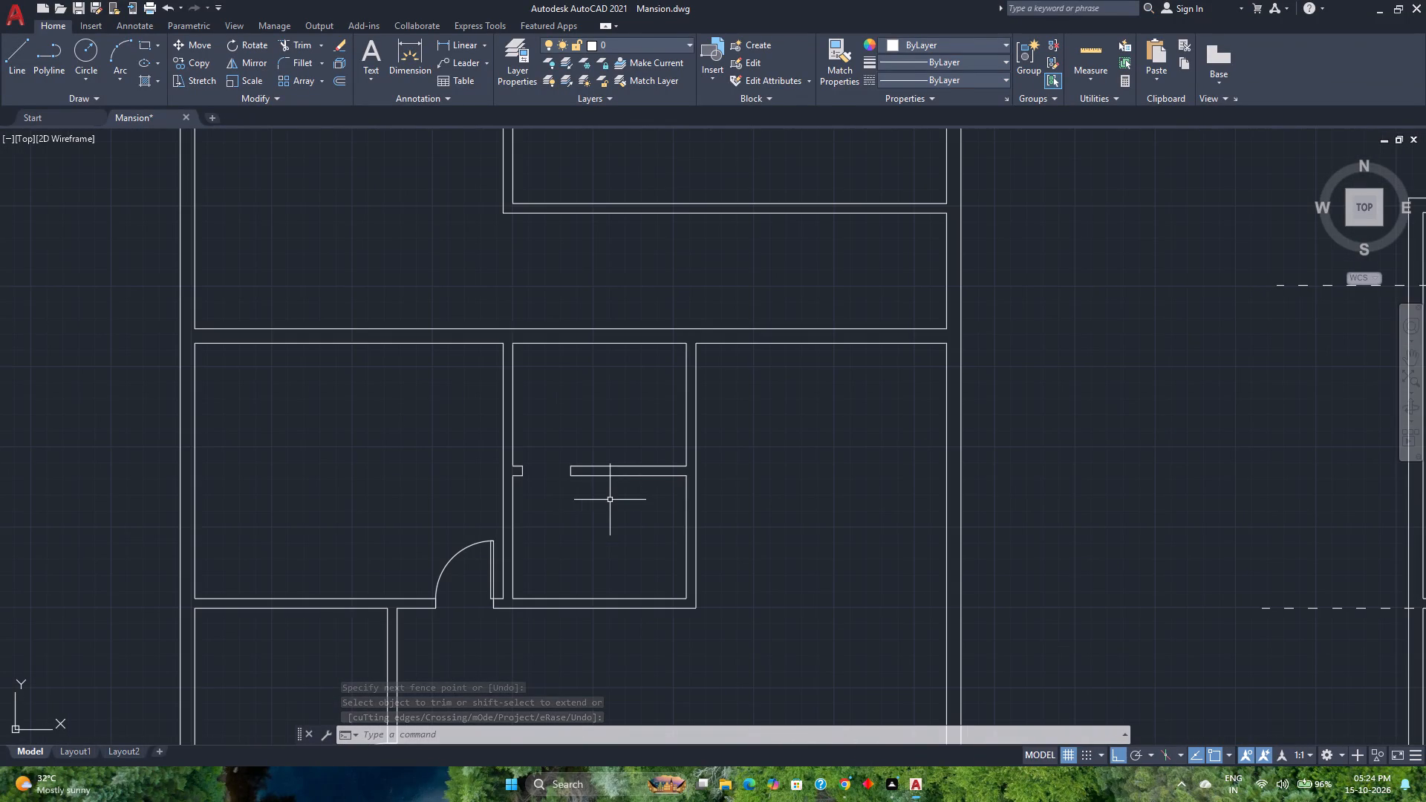
pyautogui.click(495, 566)
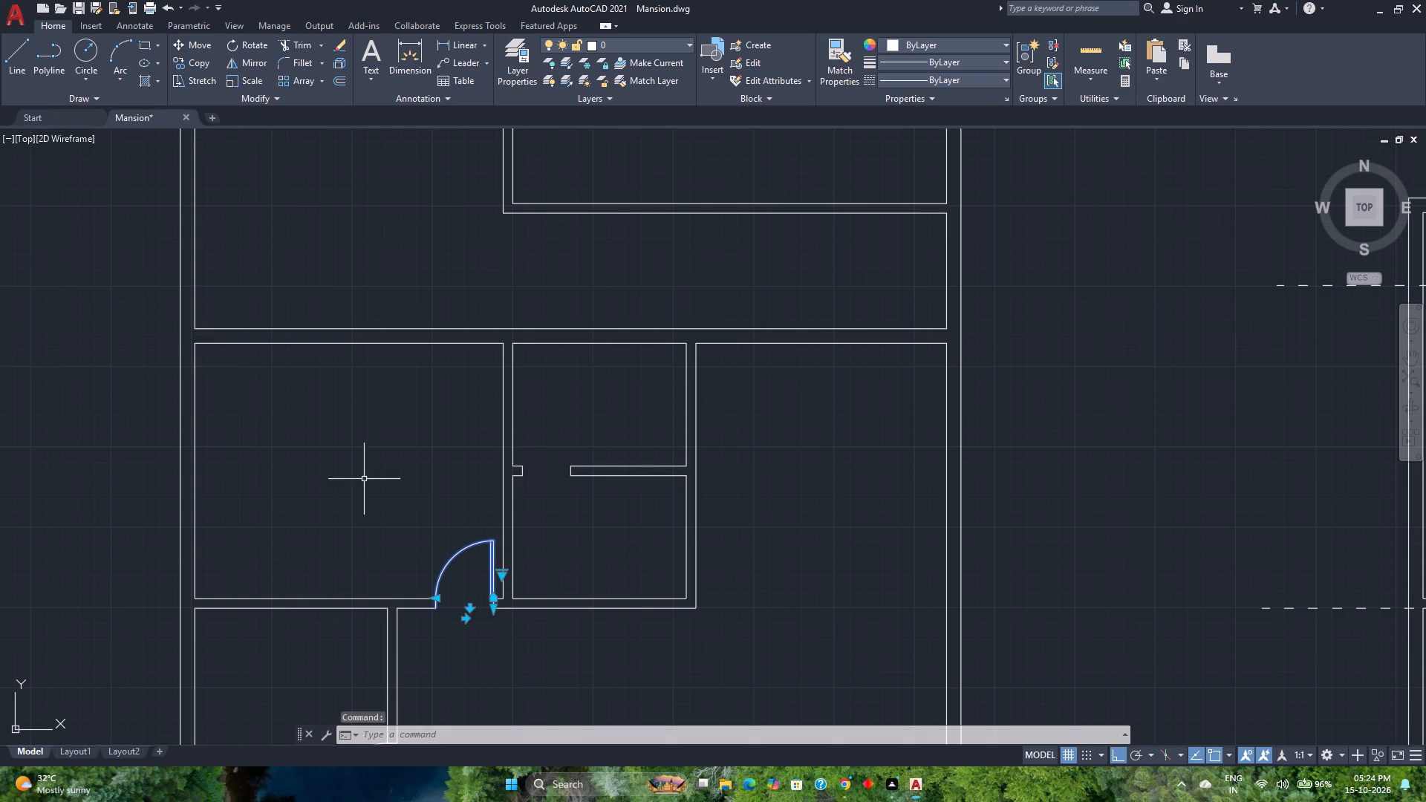
pyautogui.click(206, 67)
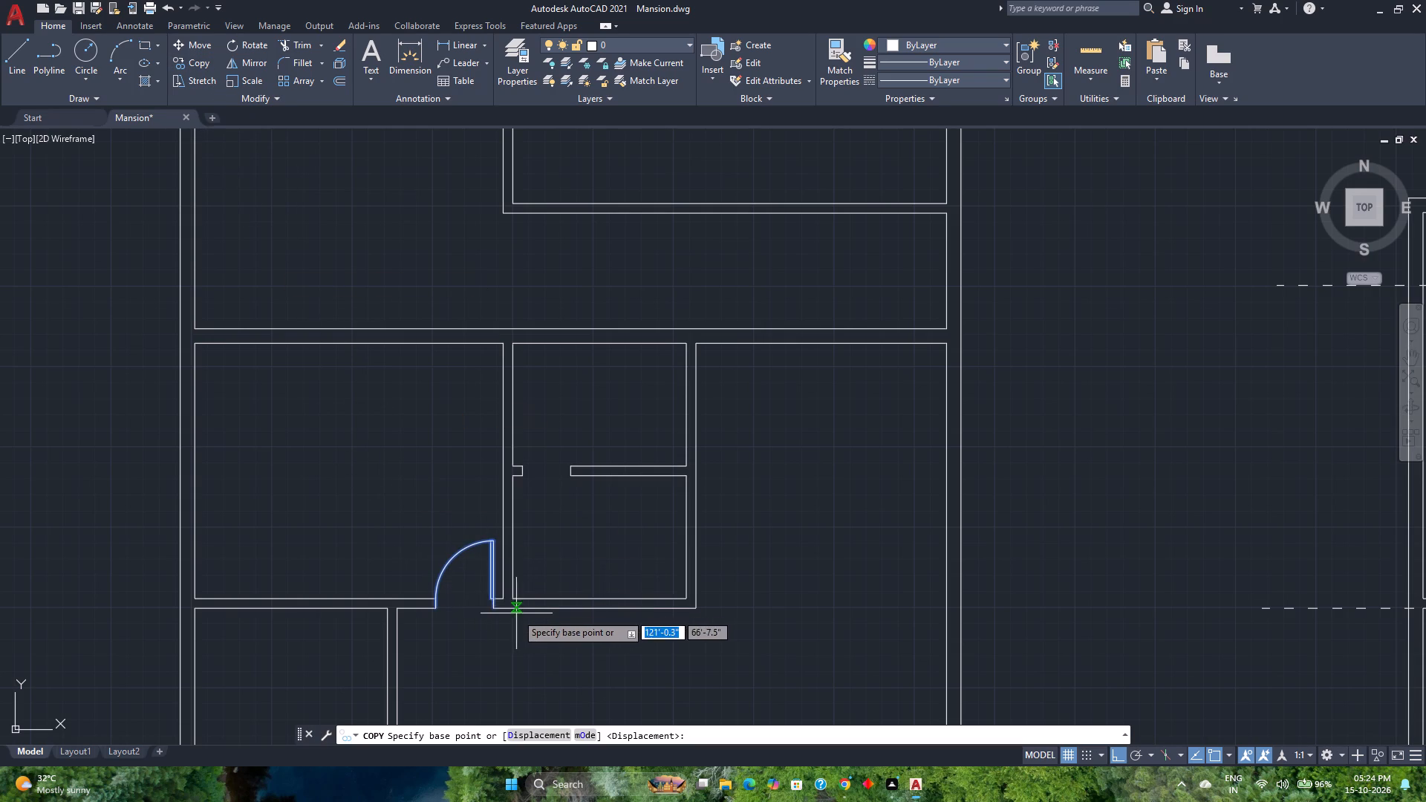
pyautogui.scroll(1, 516, 613)
pyautogui.click(477, 593)
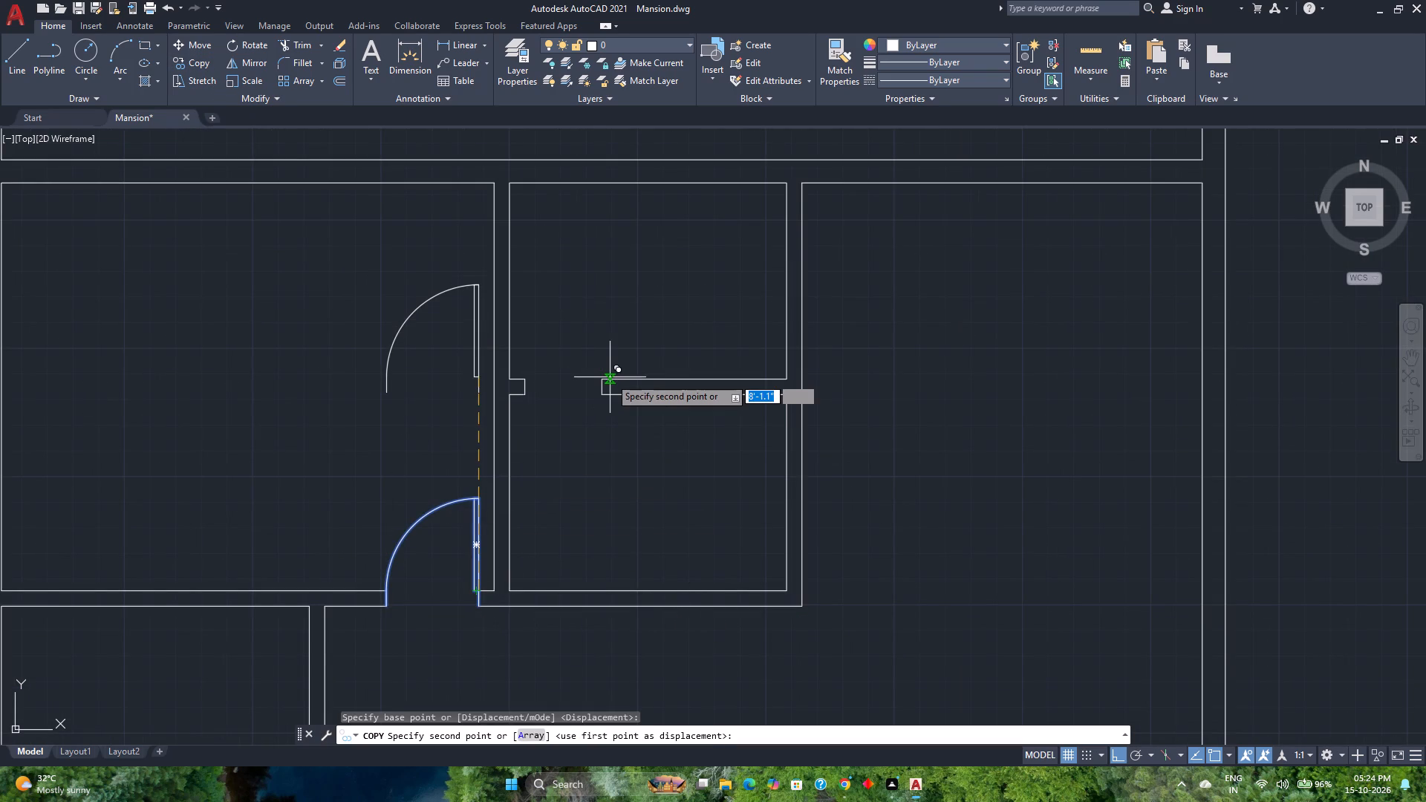
pyautogui.click(601, 380)
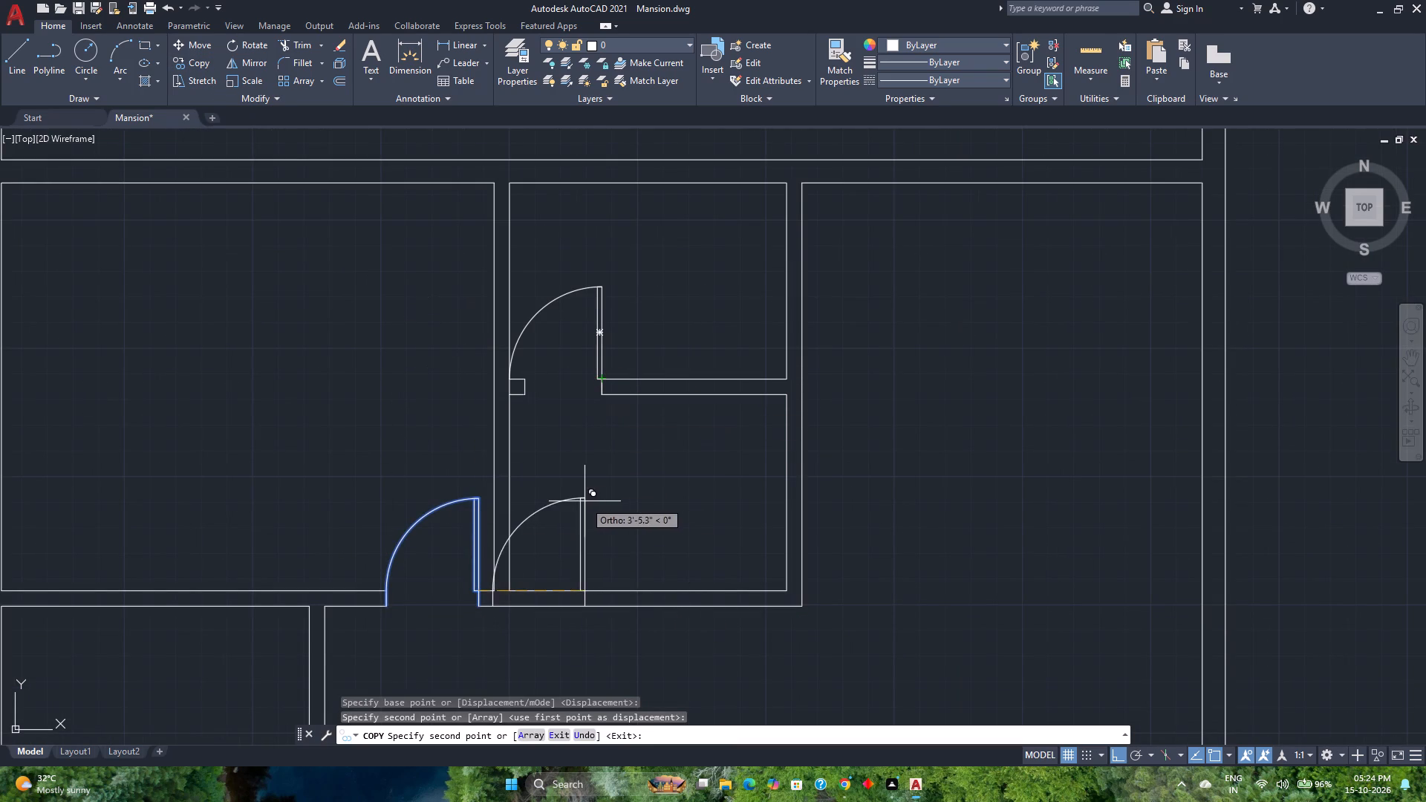
pyautogui.press('Escape')
# Shorten the copied door's width to end at the partition's west jamb, and flip it so it hinges on that jamb.
pyautogui.click(621, 338)
pyautogui.click(589, 338)
pyautogui.scroll(4, 515, 382)
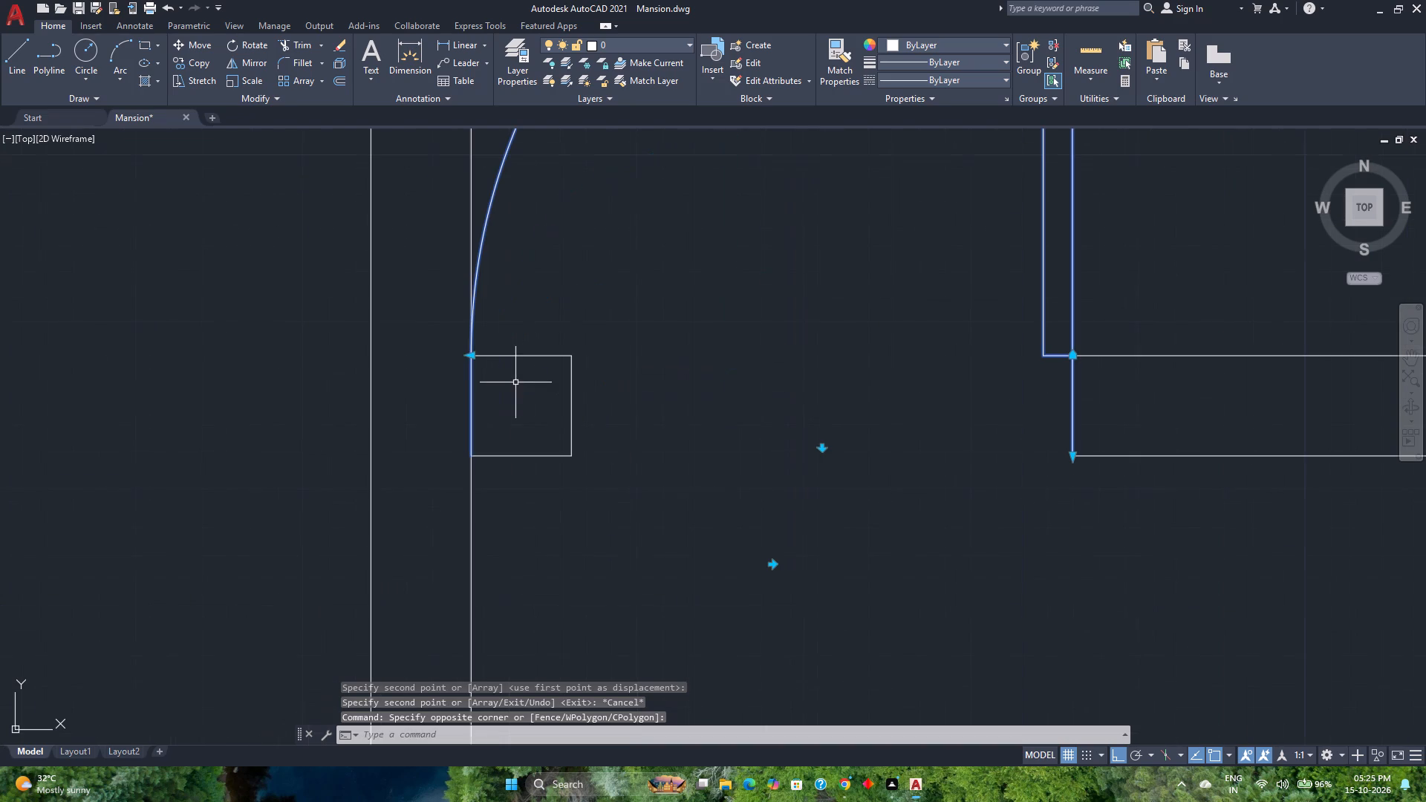
pyautogui.click(471, 354)
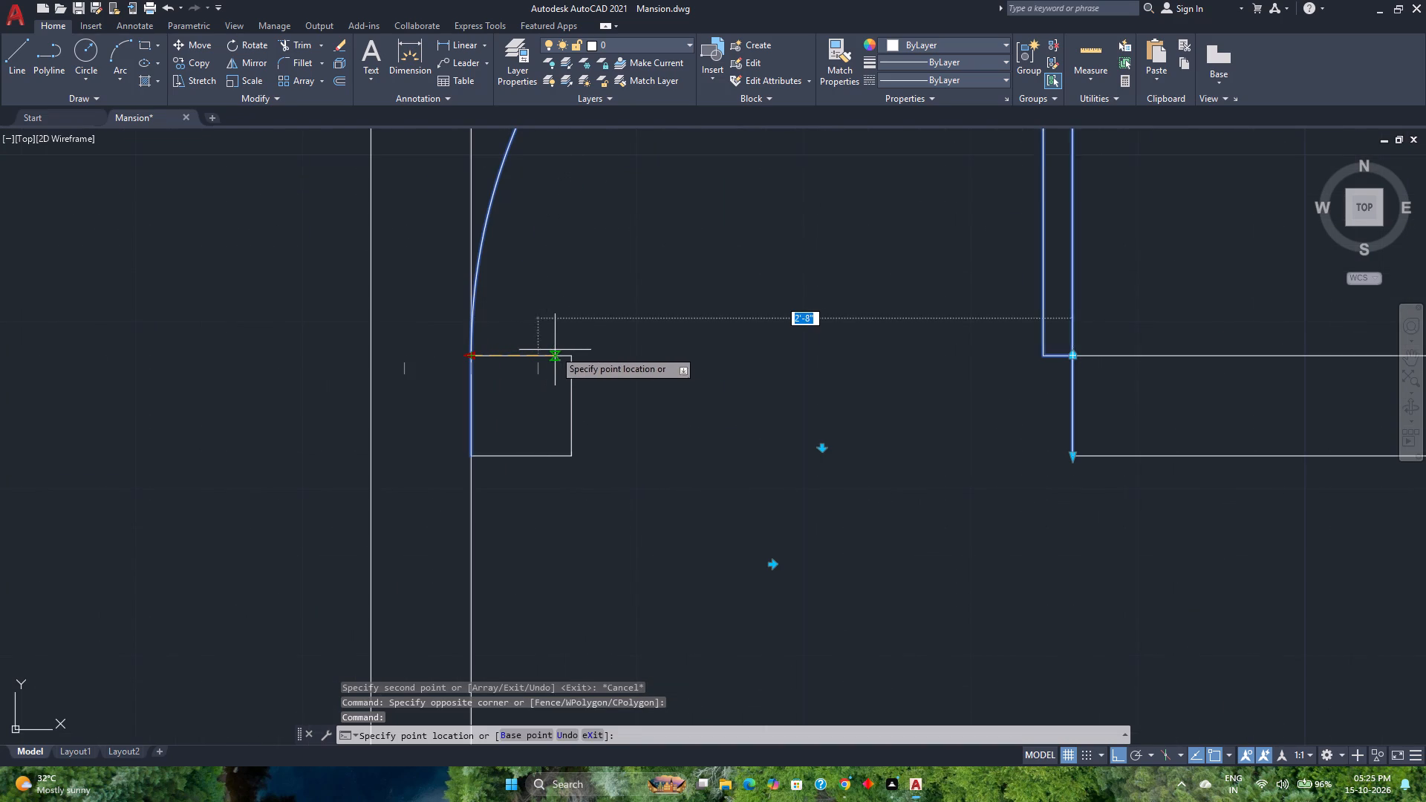
pyautogui.click(567, 353)
pyautogui.scroll(-2, 641, 481)
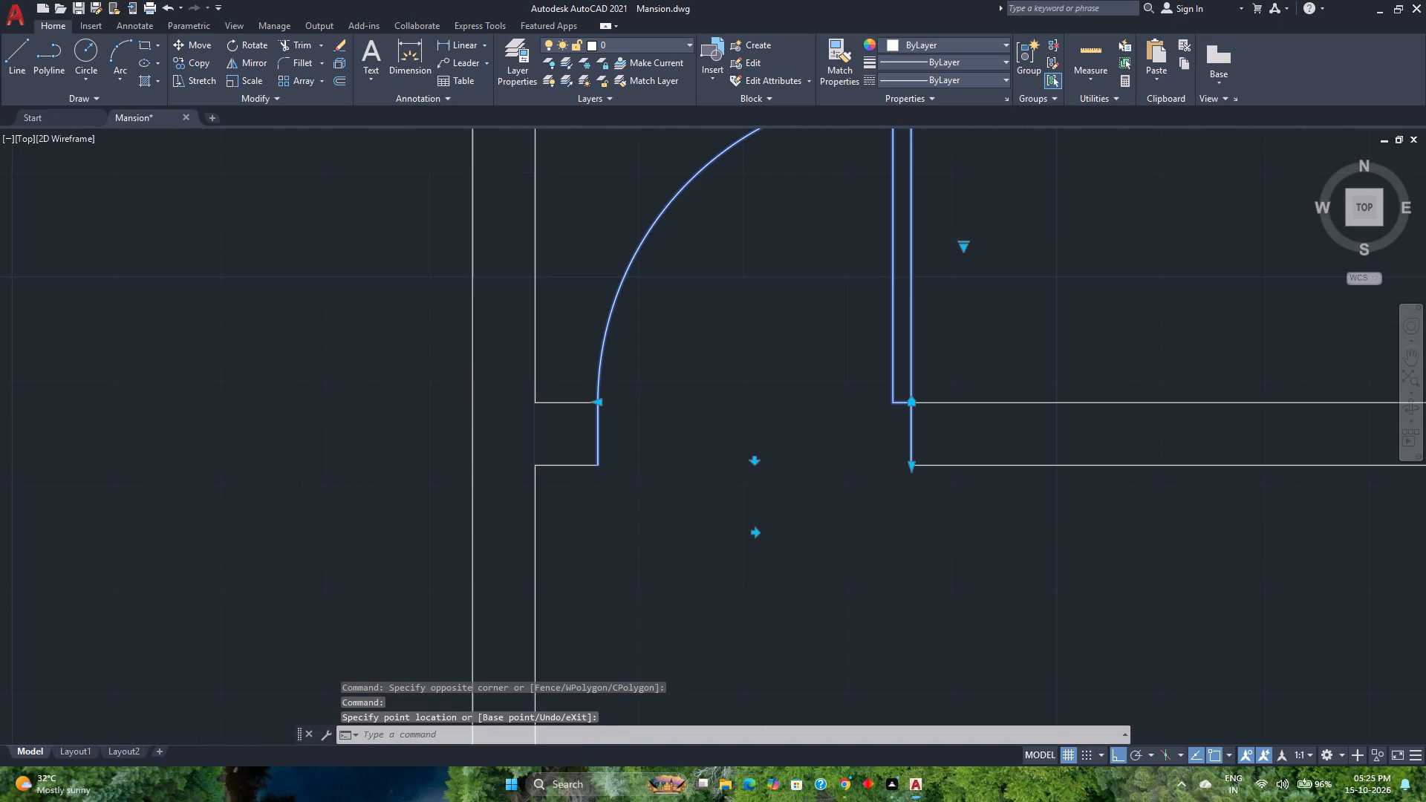
pyautogui.click(709, 510)
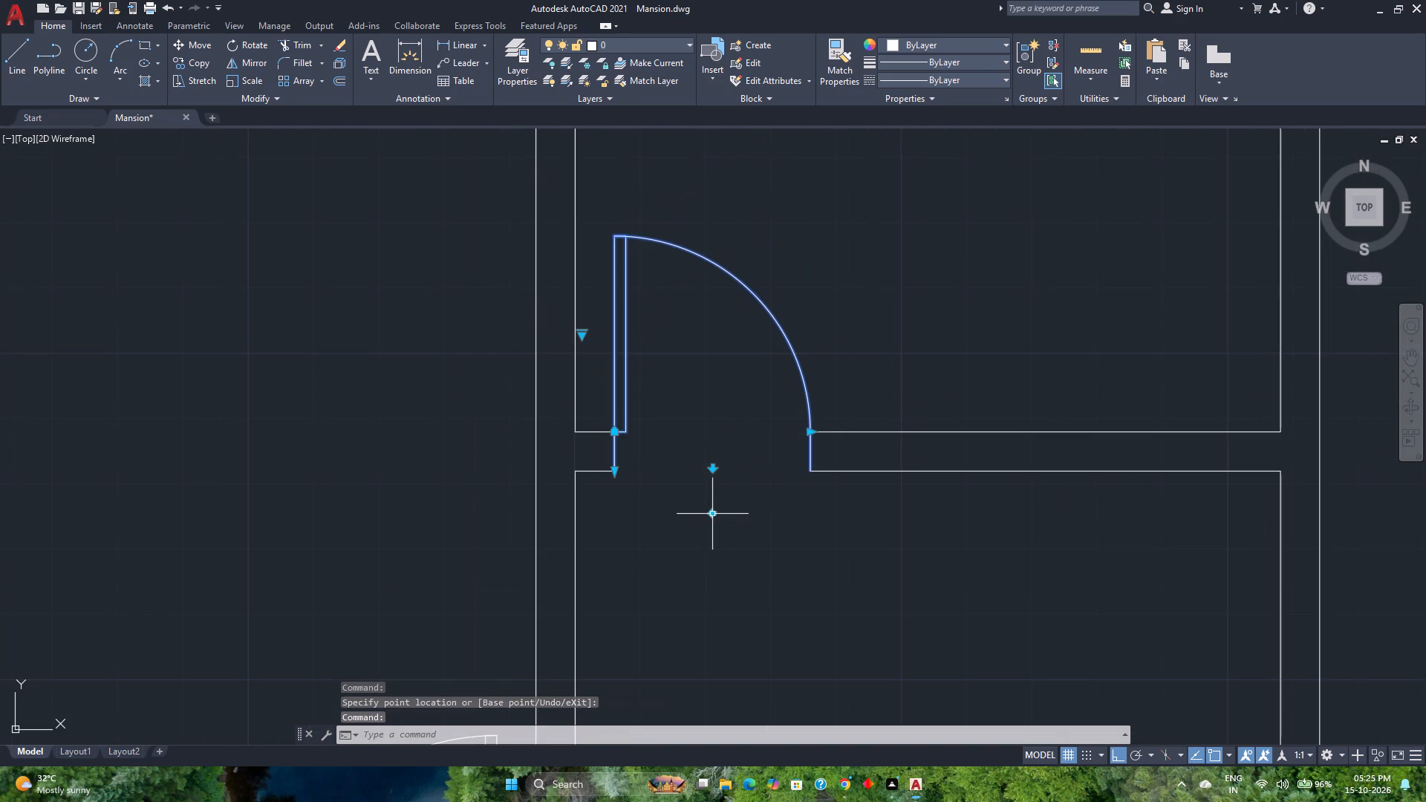
pyautogui.scroll(-2, 703, 500)
pyautogui.moveTo(706, 500); pyautogui.dragTo(625, 553, button='middle')
pyautogui.press('Escape')
# Copy the partition door to the opening in the southeast room's north wall, placing its hinge end on the west jamb's lower corner.
pyautogui.scroll(-2, 661, 582)
pyautogui.moveTo(661, 590); pyautogui.dragTo(553, 444, button='middle')
pyautogui.scroll(1, 610, 483)
pyautogui.moveTo(610, 483); pyautogui.dragTo(517, 502, button='middle')
pyautogui.scroll(-1, 517, 502)
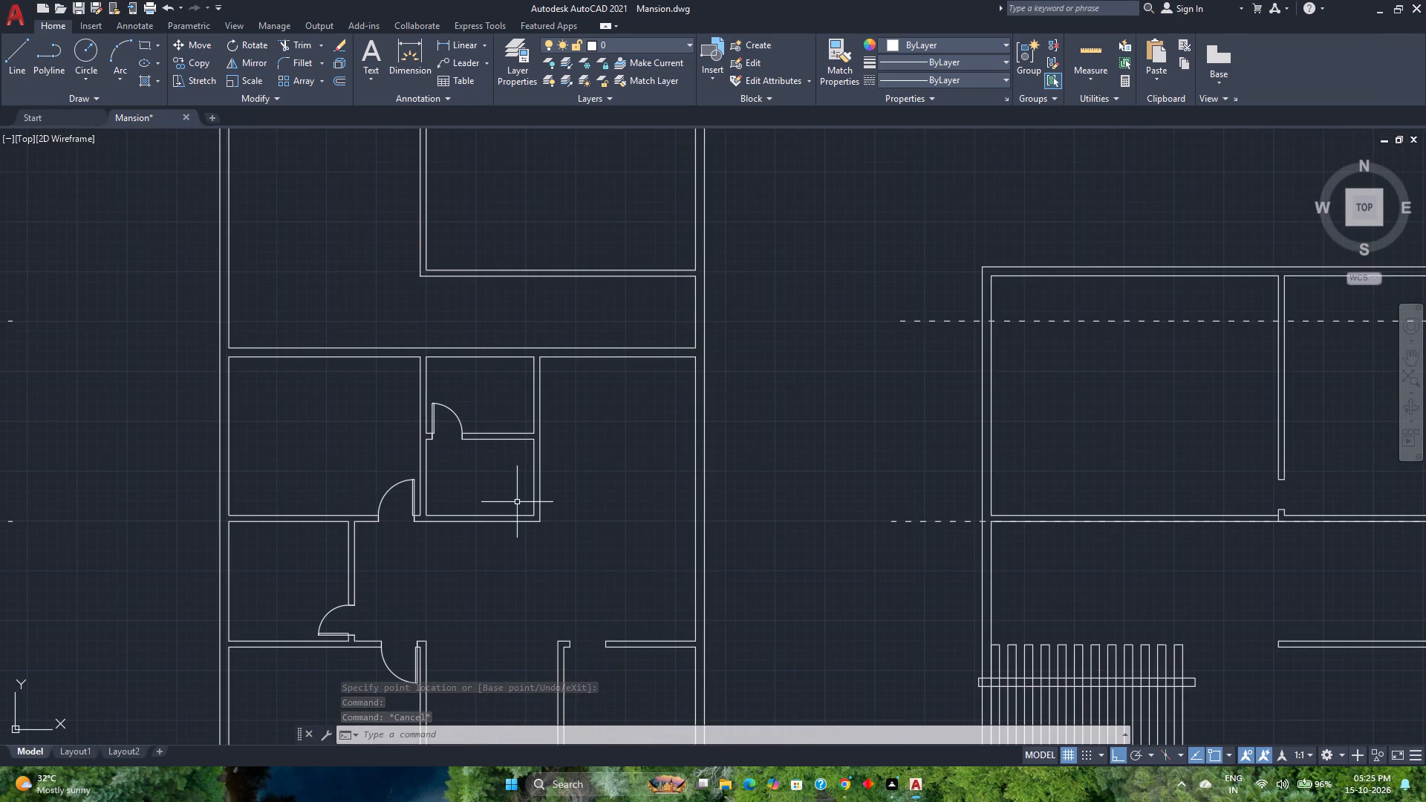
pyautogui.scroll(-2, 589, 539)
pyautogui.moveTo(590, 544); pyautogui.dragTo(528, 491, button='middle')
pyautogui.middleClick(528, 491)
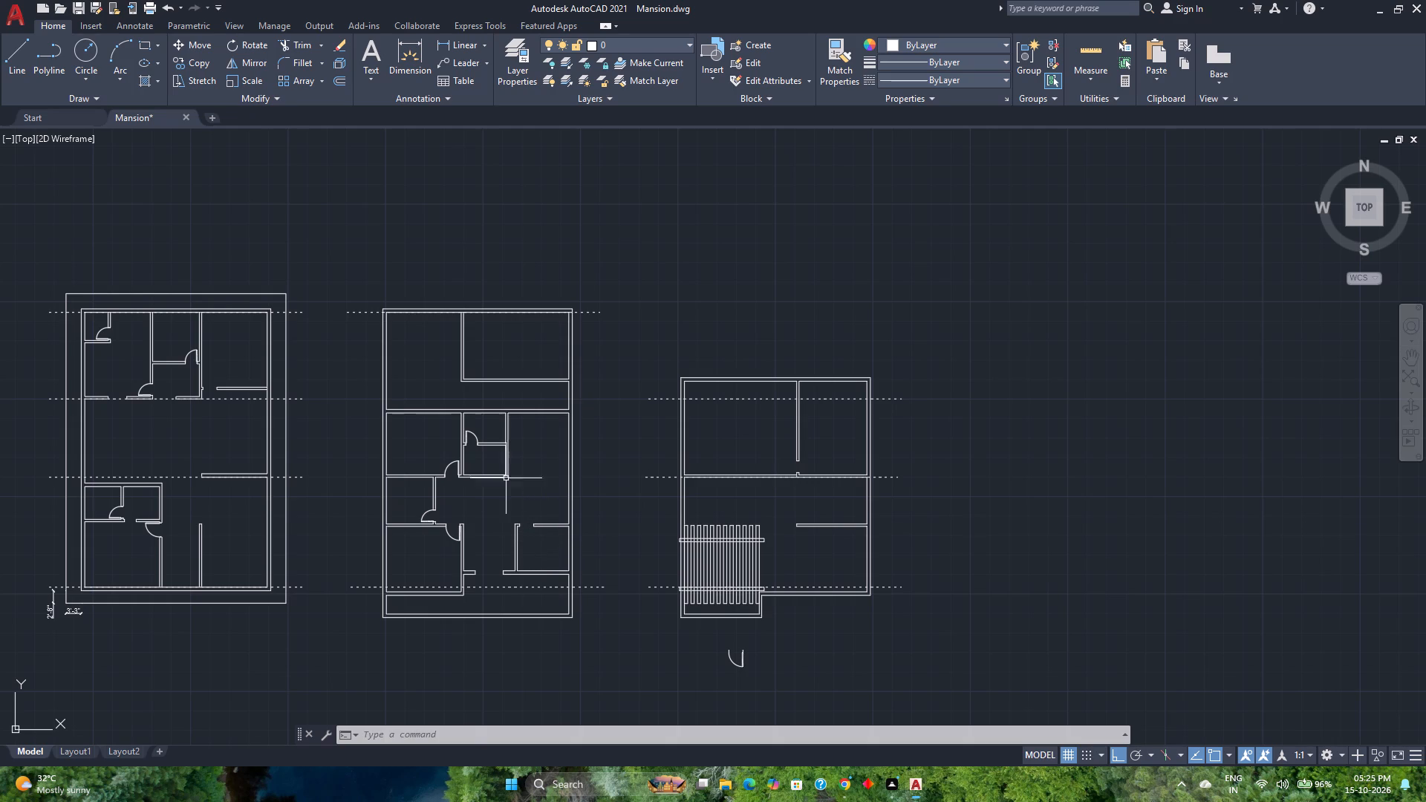
pyautogui.click(477, 434)
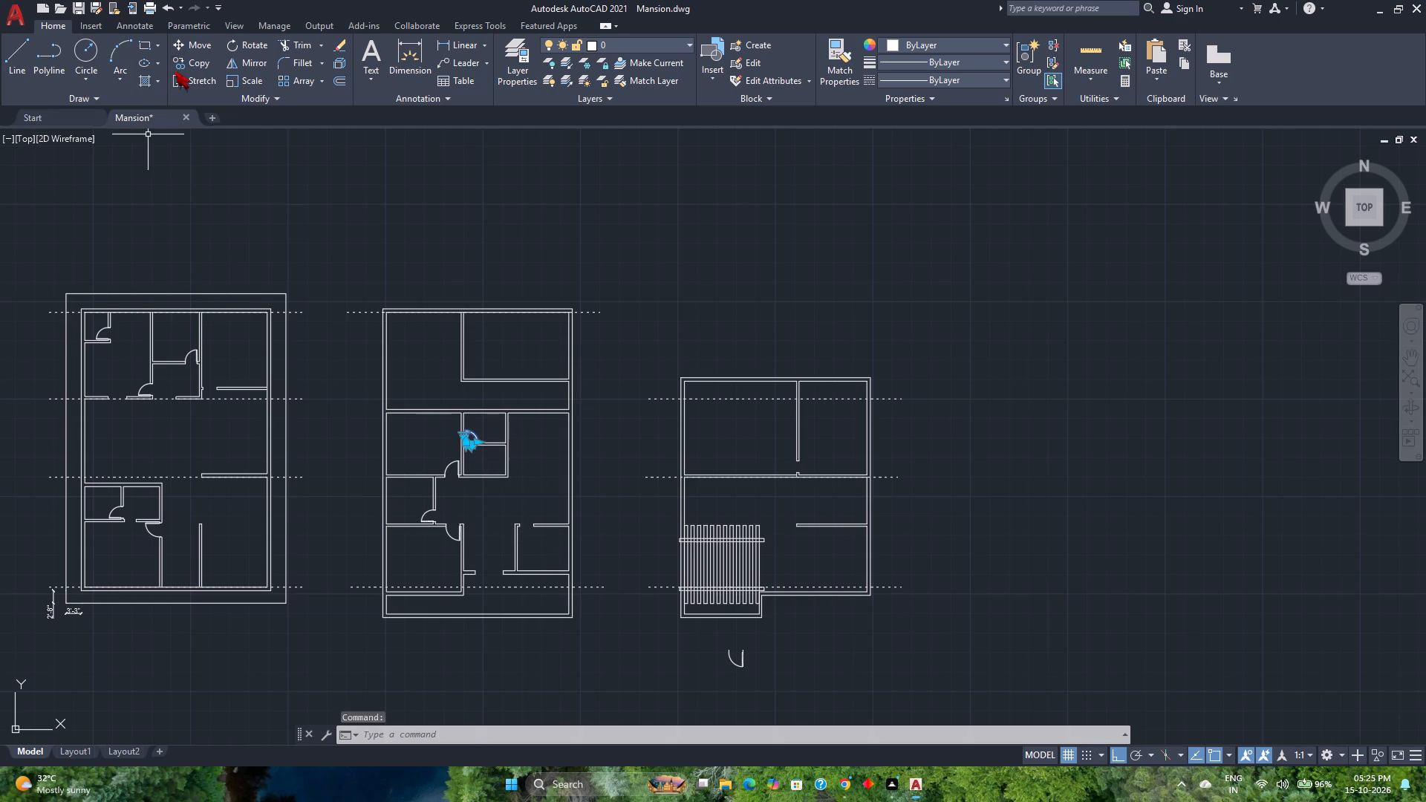
pyautogui.click(190, 66)
pyautogui.scroll(4, 455, 458)
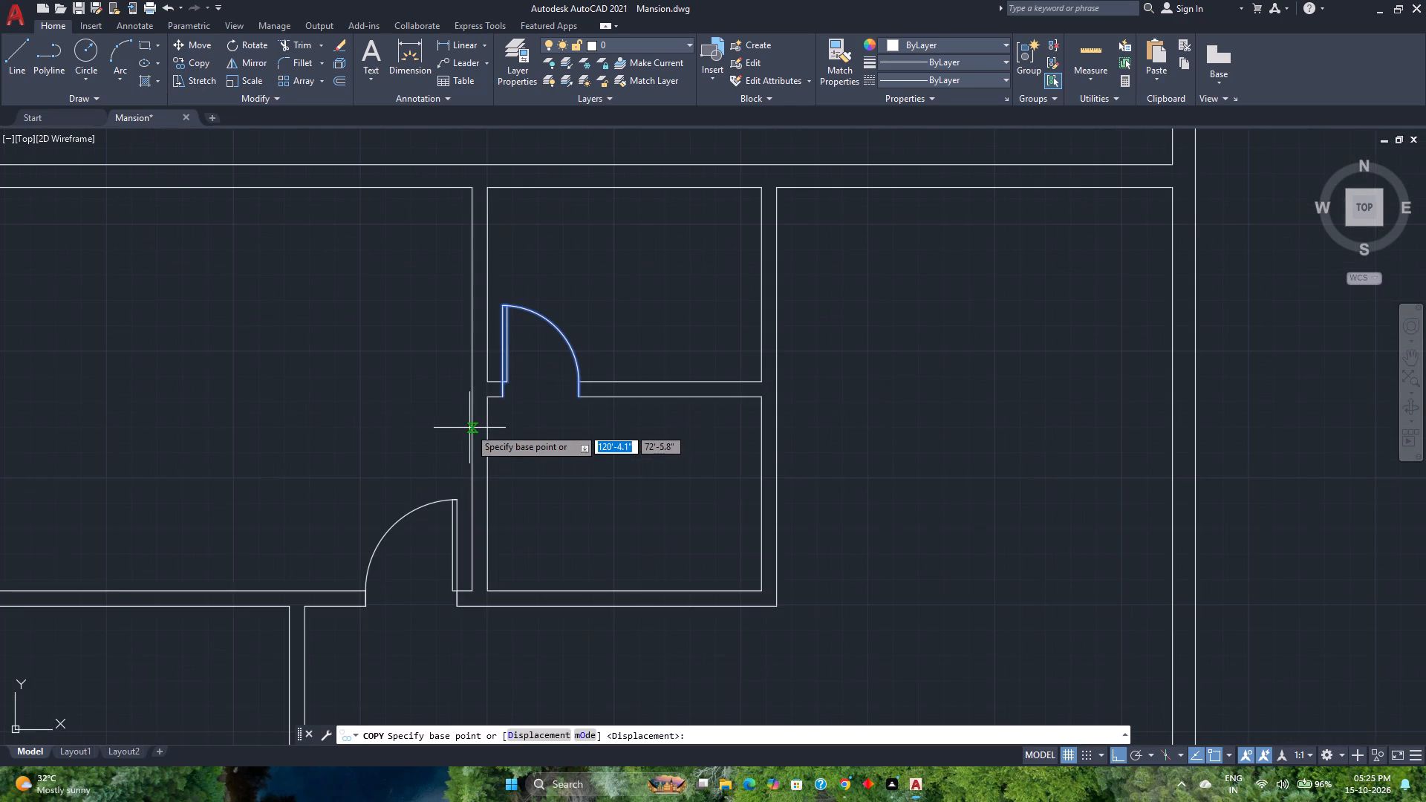
pyautogui.click(502, 399)
pyautogui.scroll(-1, 502, 399)
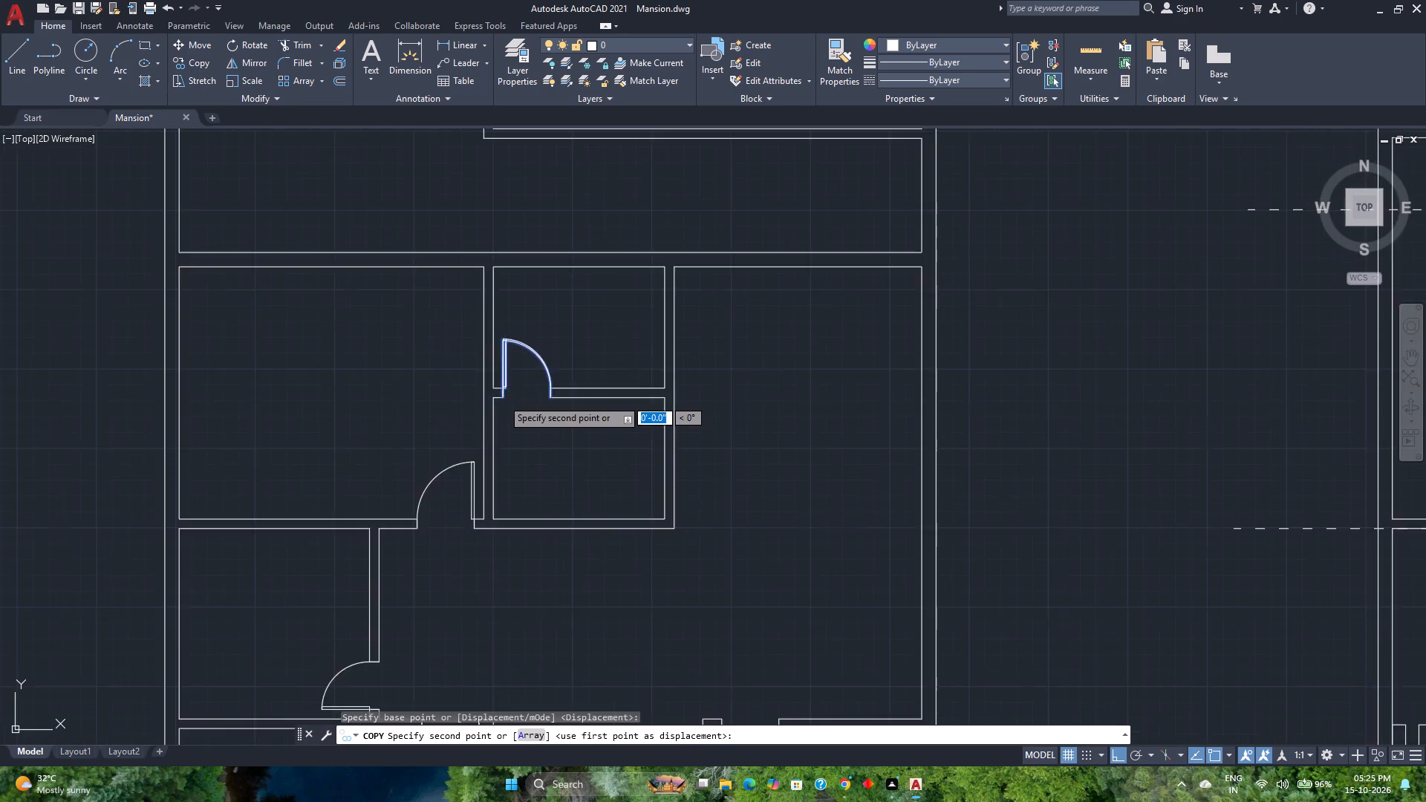
pyautogui.scroll(-3, 502, 399)
pyautogui.scroll(5, 547, 483)
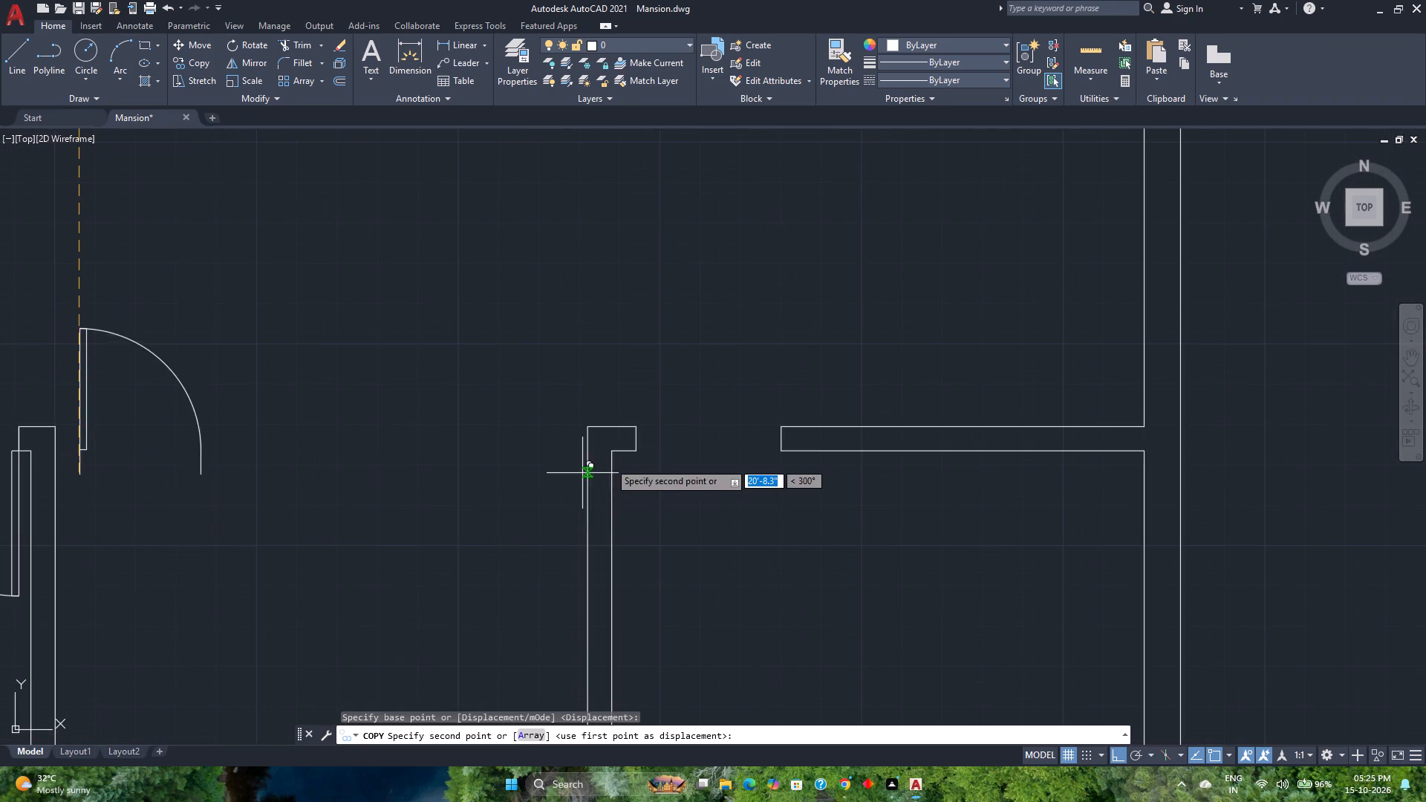
pyautogui.click(632, 451)
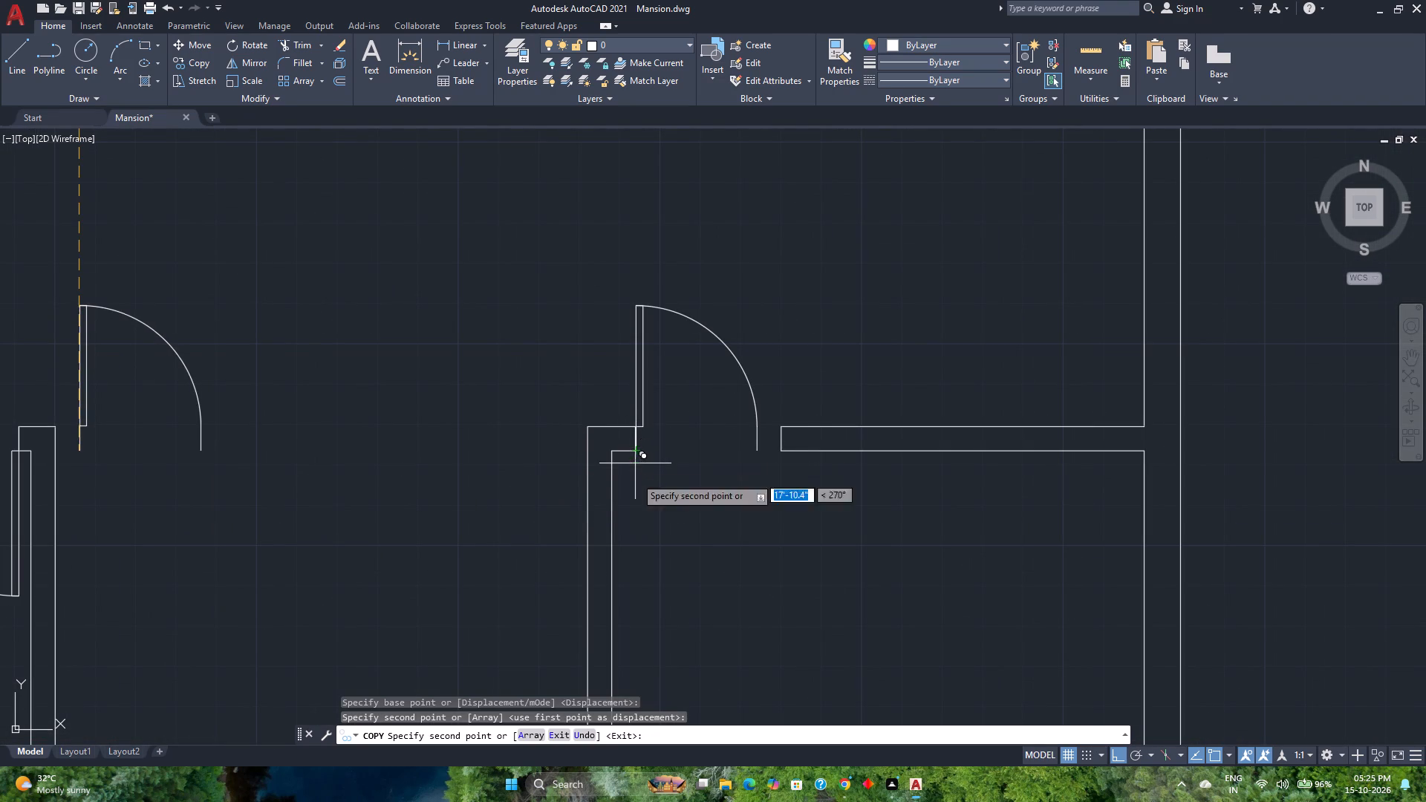
pyautogui.press('Escape')
# Flip the southeast room's door to swing south into the room and widen it to reach the opening's east jamb.
pyautogui.click(681, 391)
pyautogui.click(628, 364)
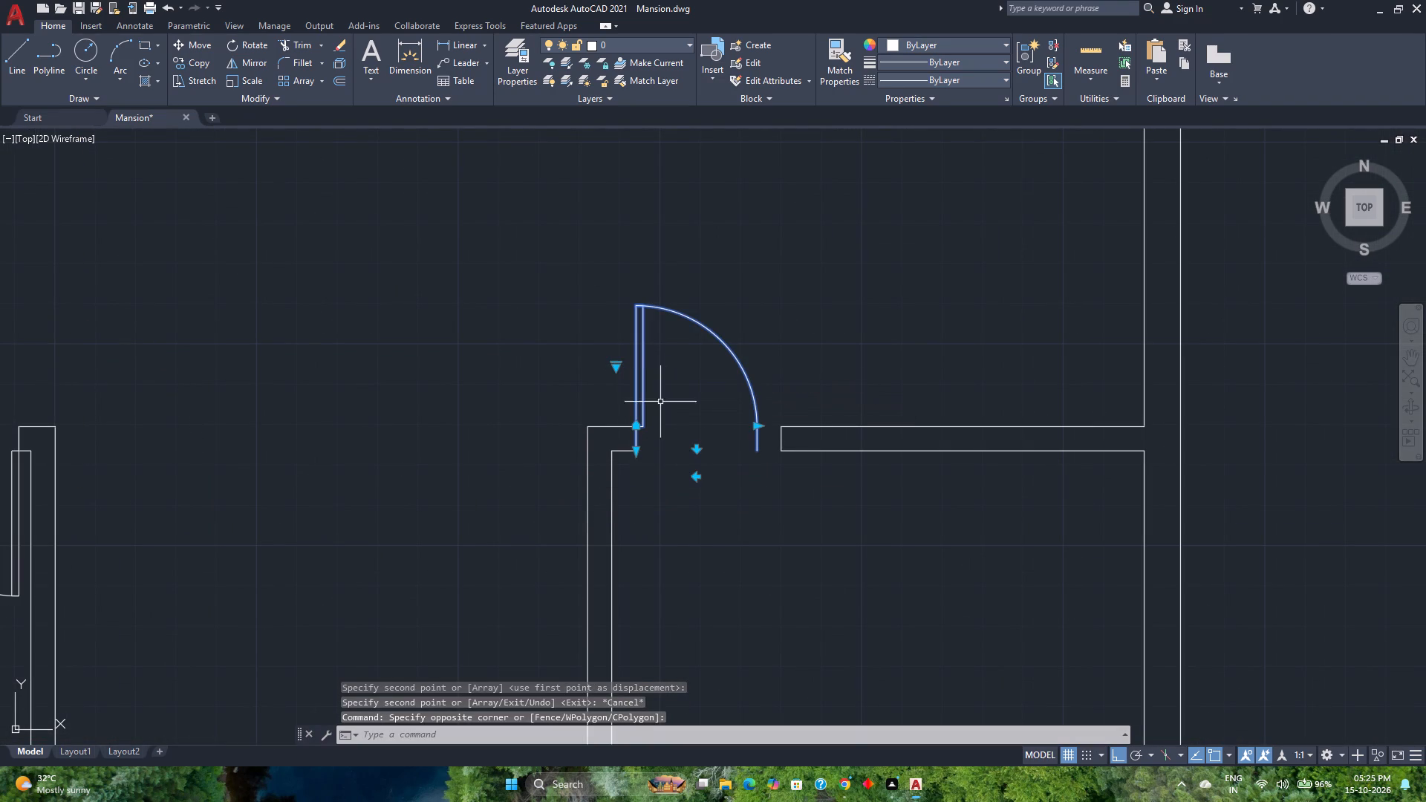
pyautogui.click(698, 451)
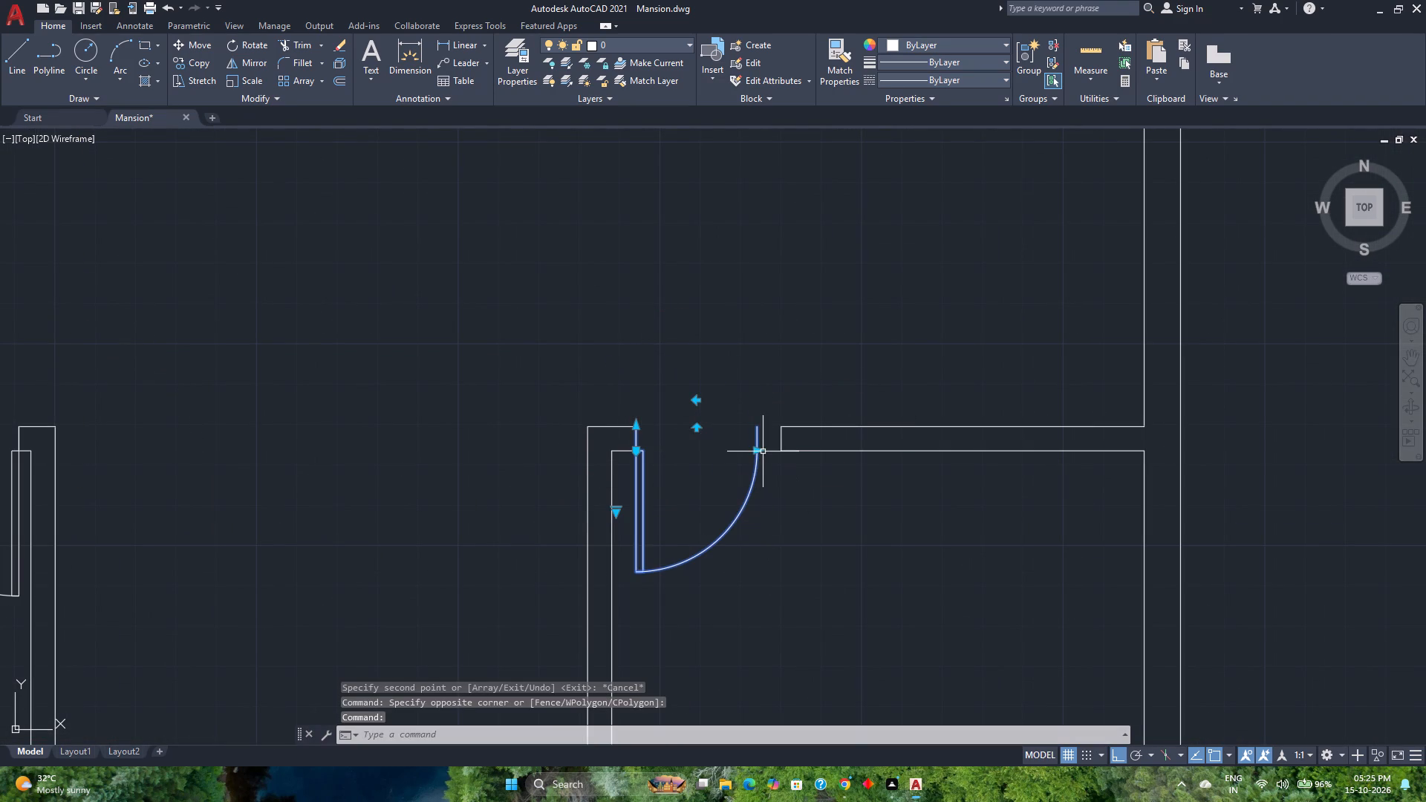
pyautogui.click(760, 449)
pyautogui.click(777, 448)
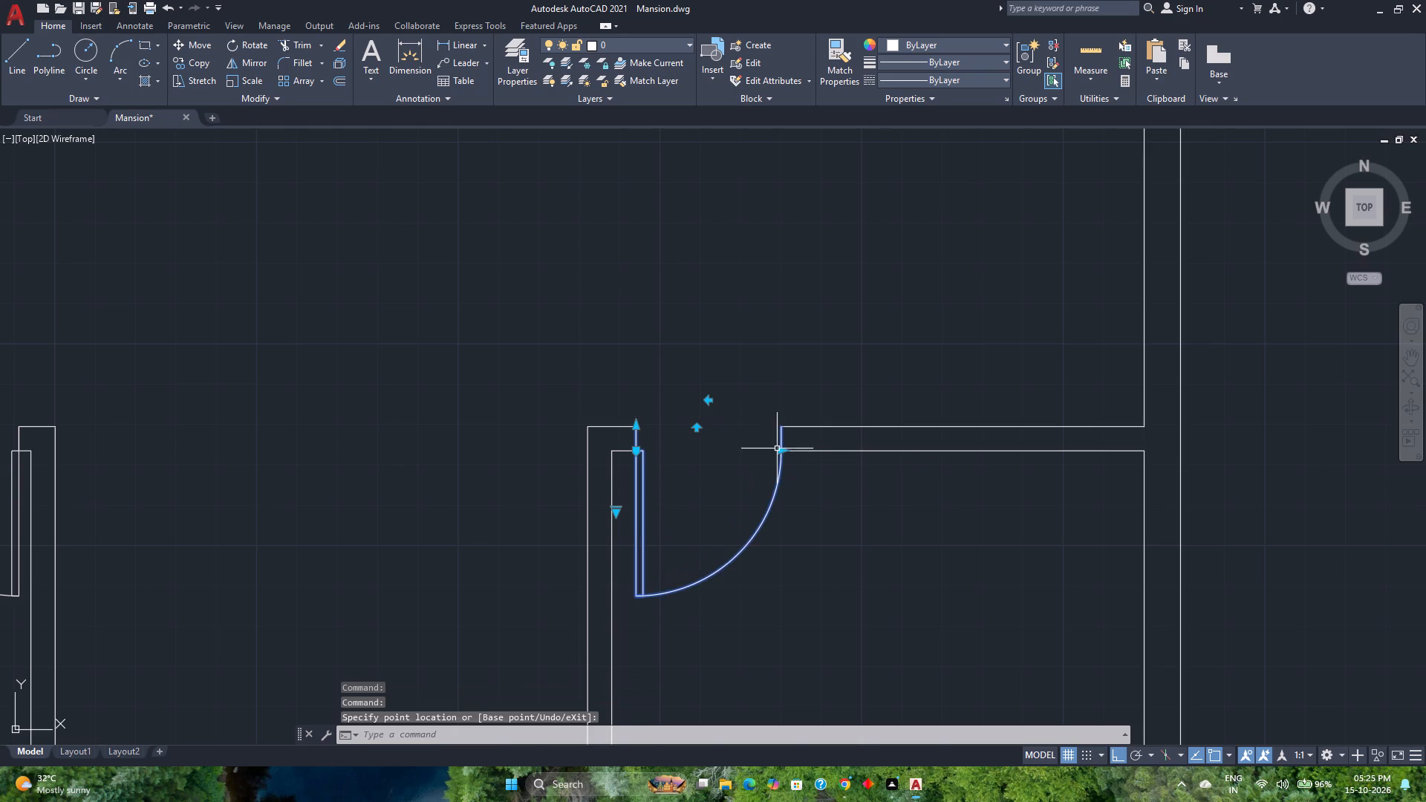
pyautogui.scroll(-3, 781, 481)
pyautogui.moveTo(827, 518); pyautogui.dragTo(737, 538, button='middle')
pyautogui.press('Escape')
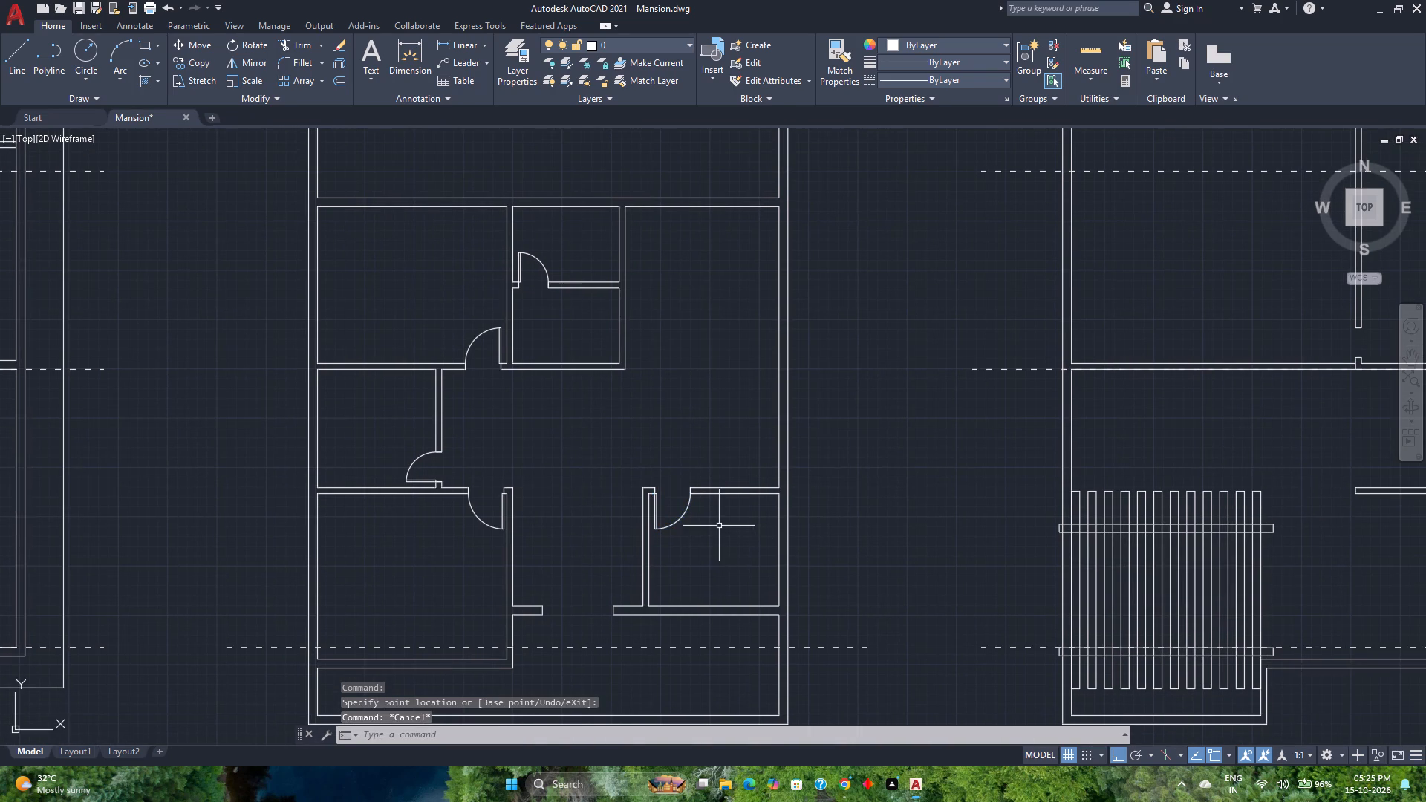
# Save the drawing.
pyautogui.hotkey('ctrl', 's')
# Copy the small west room's door to the third plan, into the opening at the south end of the wall between its two north rooms.
pyautogui.scroll(-1, 719, 525)
pyautogui.moveTo(714, 525); pyautogui.dragTo(604, 521, button='middle')
pyautogui.middleClick(604, 521)
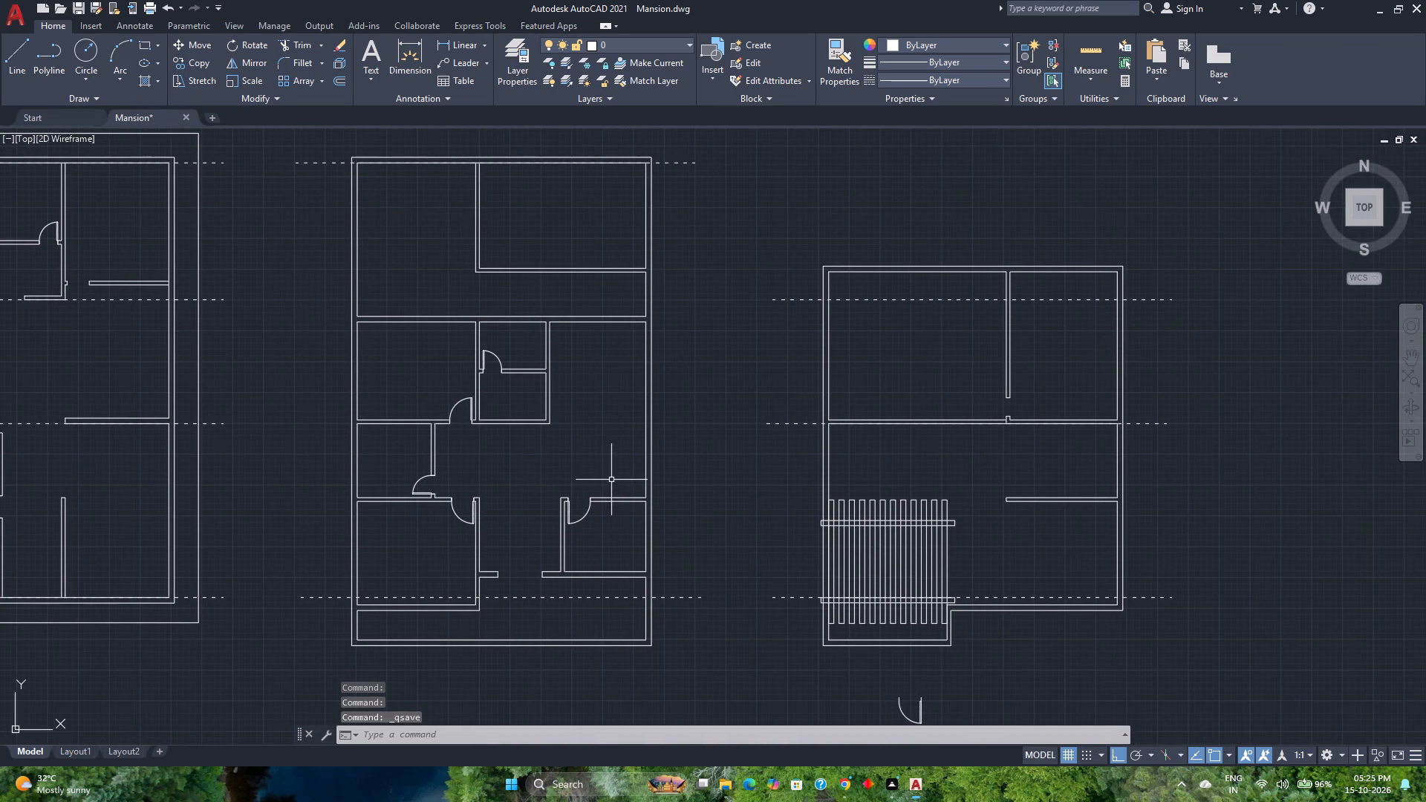
pyautogui.click(419, 479)
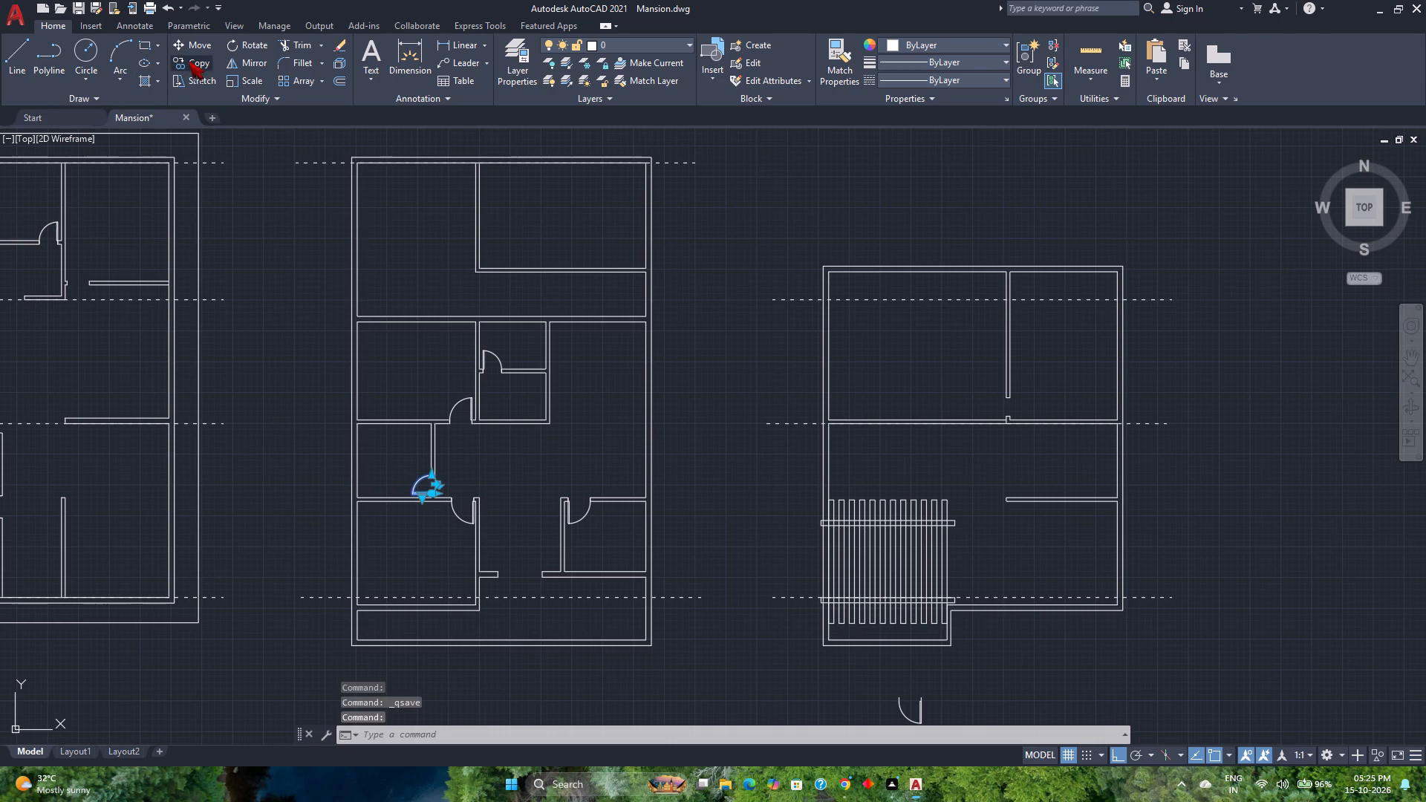
pyautogui.click(189, 61)
pyautogui.scroll(1, 450, 529)
pyautogui.scroll(4, 377, 457)
pyautogui.click(652, 581)
pyautogui.scroll(-2, 651, 575)
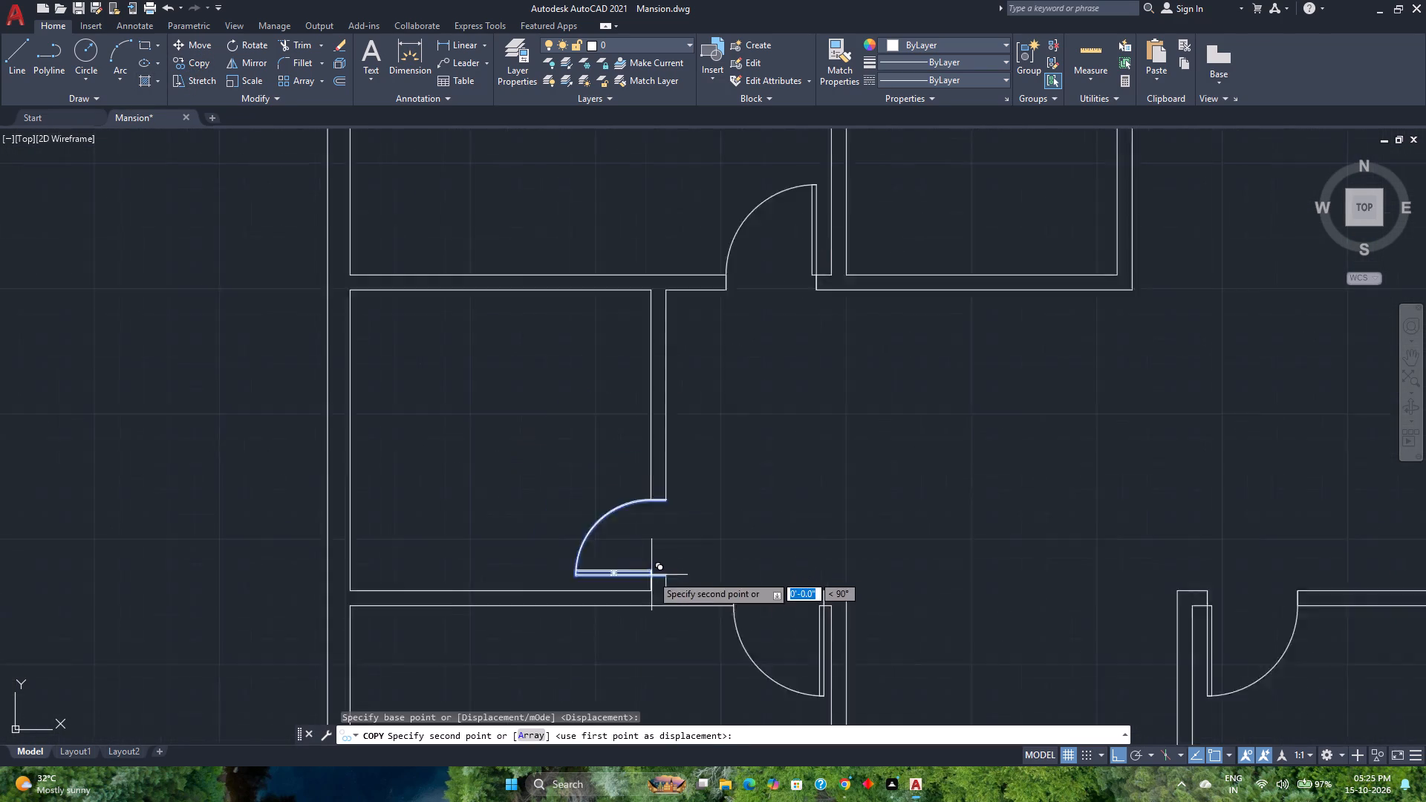
pyautogui.scroll(-2, 651, 575)
pyautogui.moveTo(712, 568); pyautogui.dragTo(139, 574, button='middle')
pyautogui.scroll(1, 998, 462)
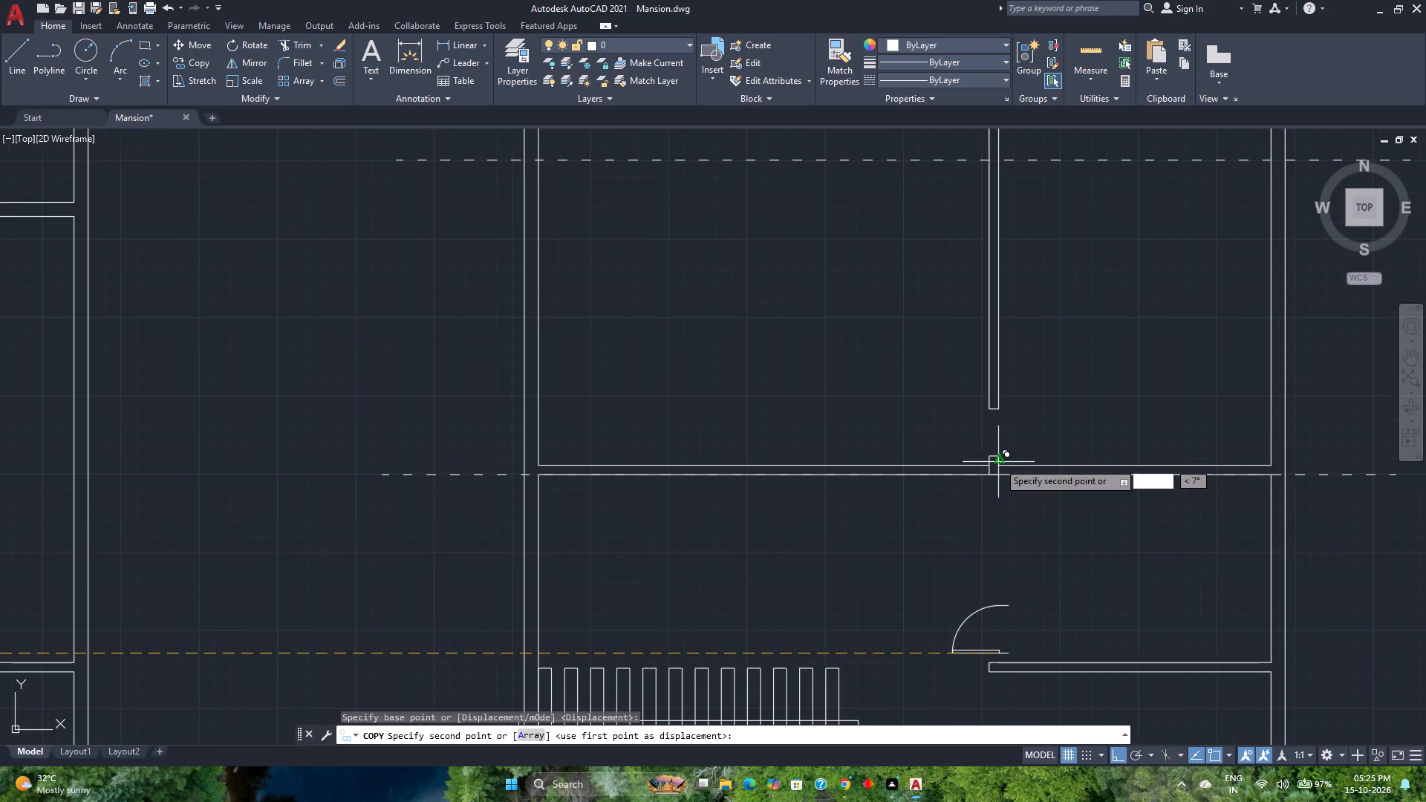
pyautogui.scroll(3, 982, 458)
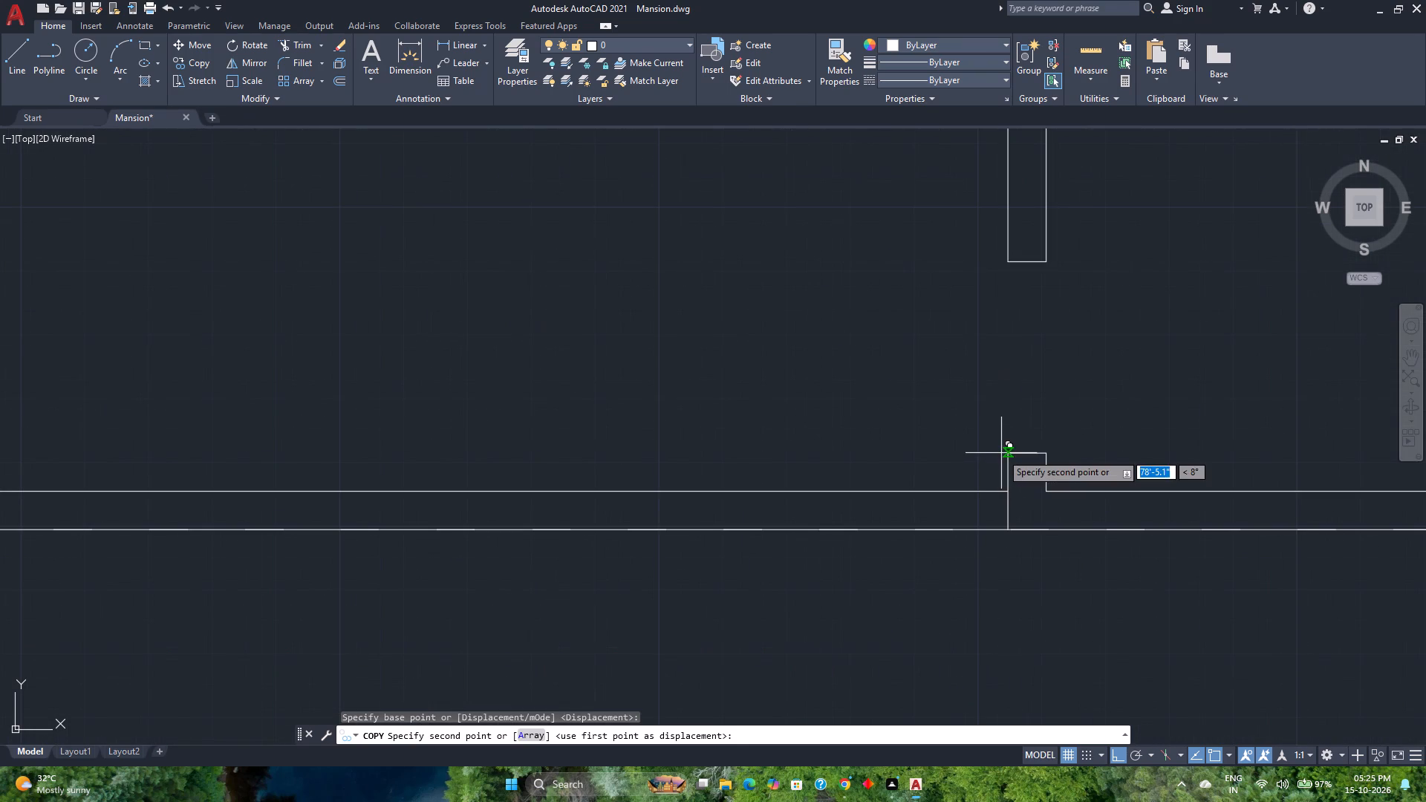
pyautogui.click(1004, 453)
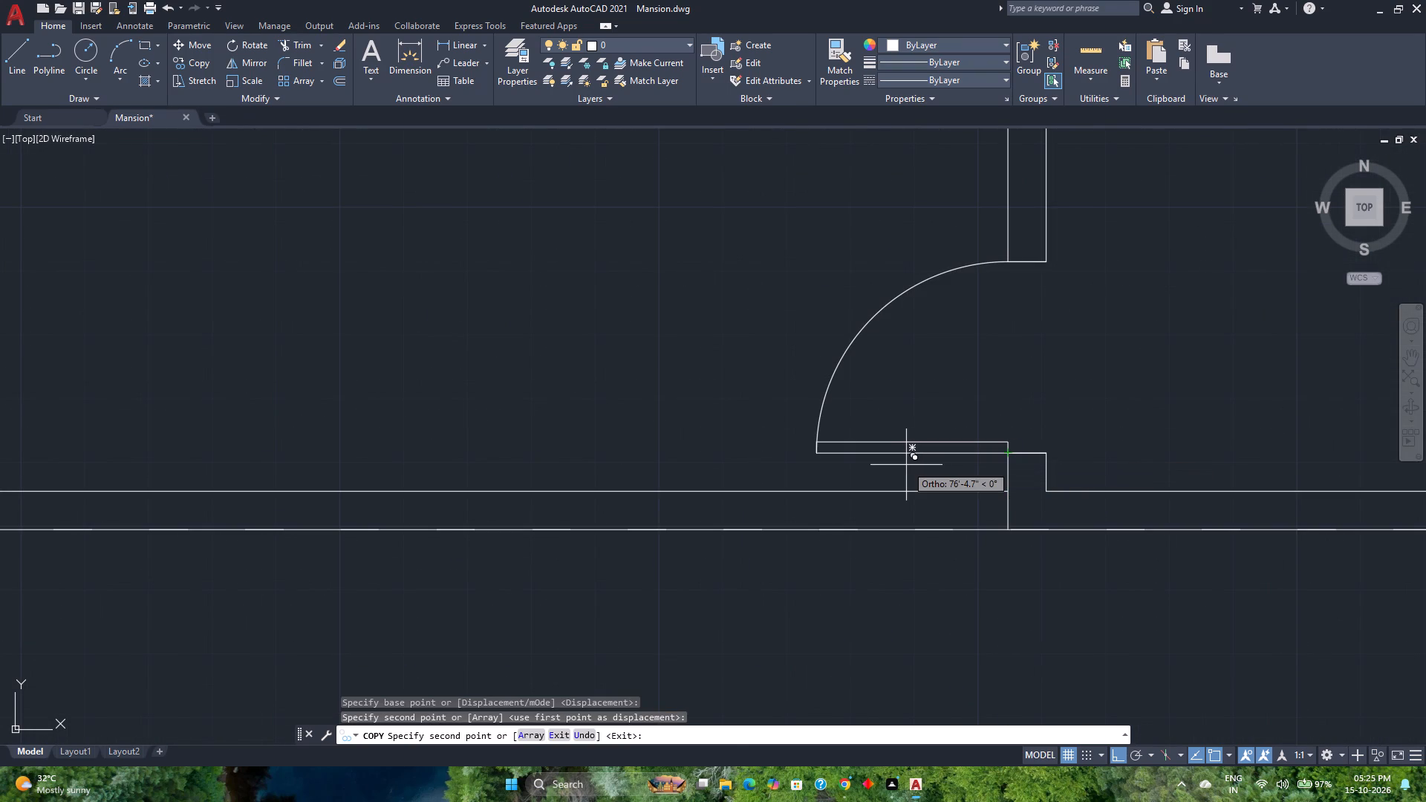
pyautogui.press('Escape')
# Flip the third plan's new door so it swings east into the northeast room.
pyautogui.click(906, 465)
pyautogui.click(875, 439)
pyautogui.scroll(-2, 875, 439)
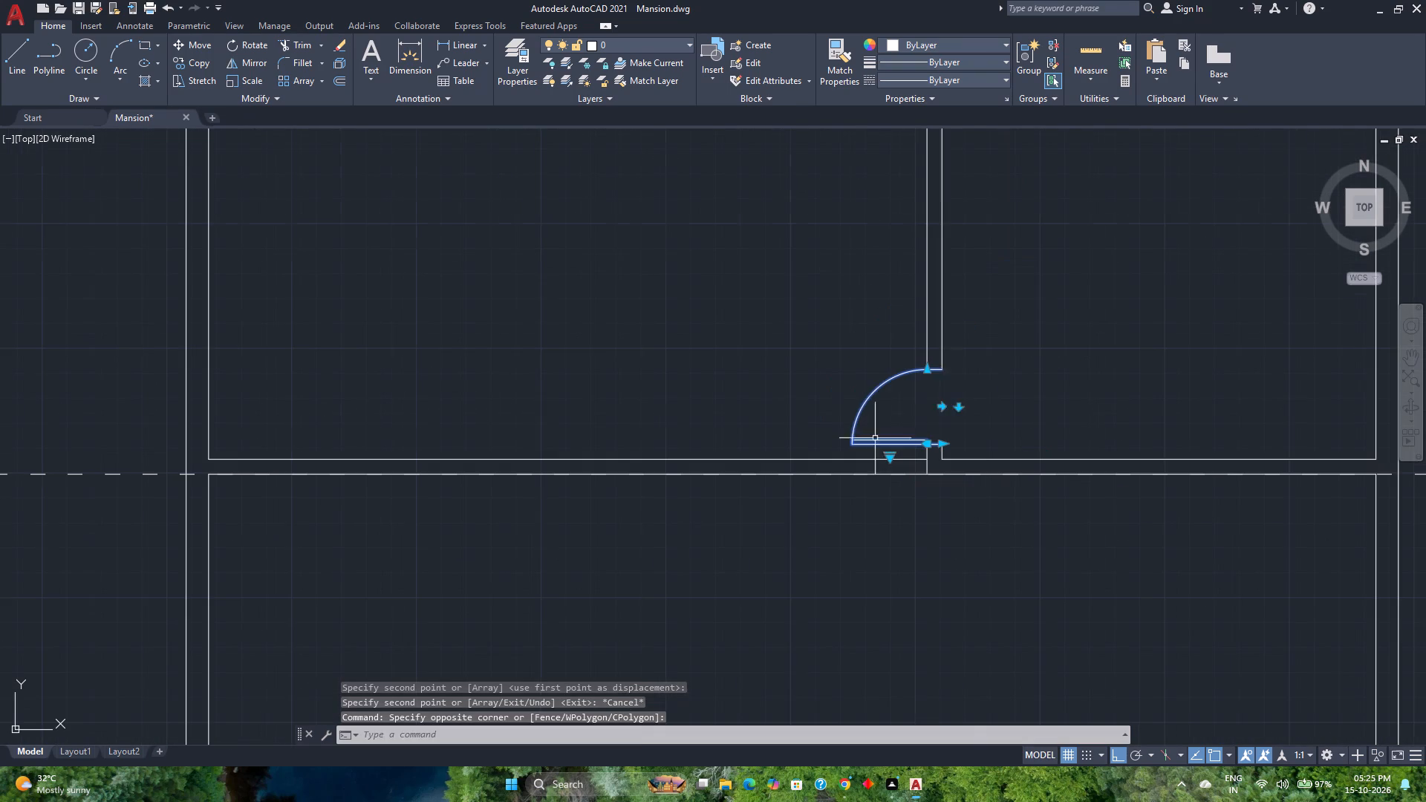
pyautogui.click(939, 408)
pyautogui.press('Escape')
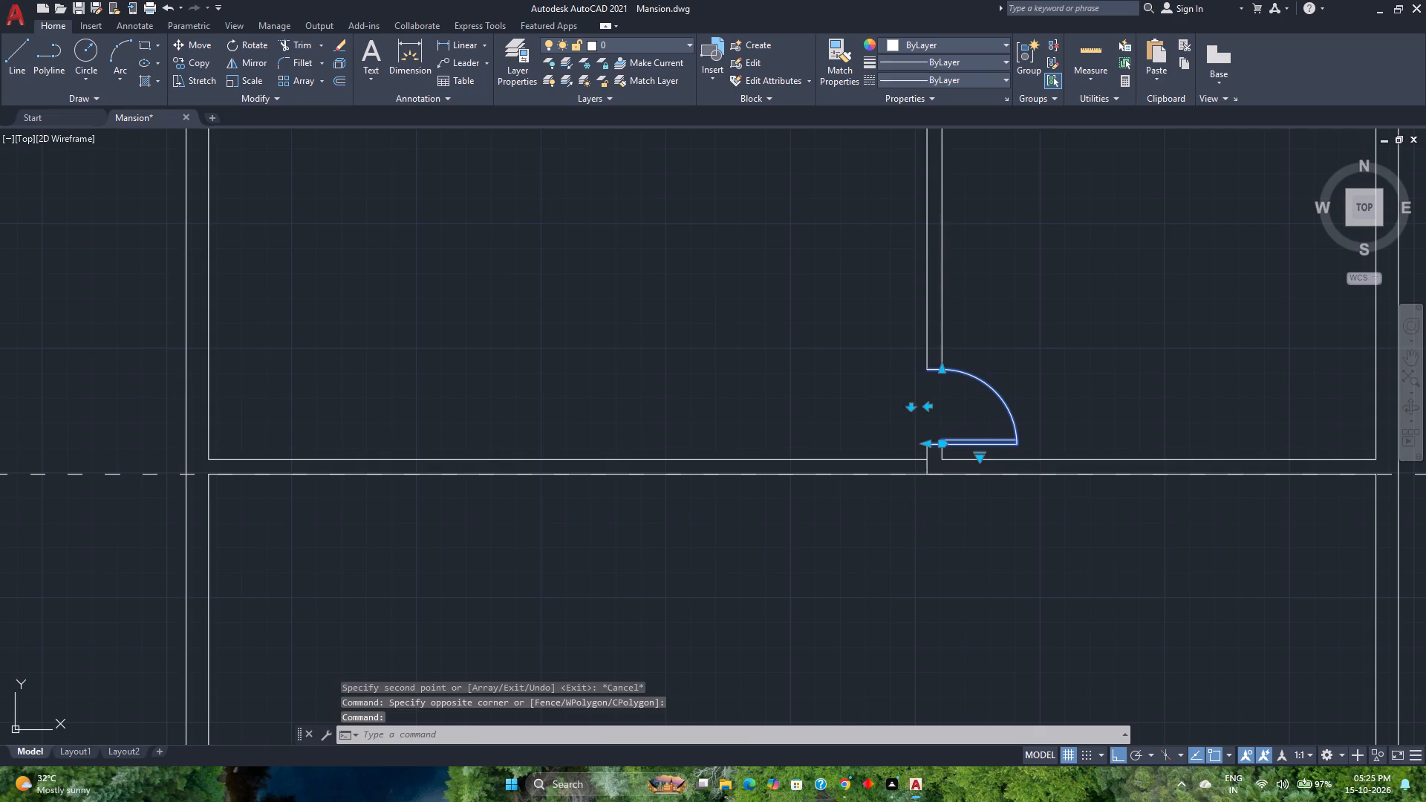
pyautogui.scroll(-3, 919, 489)
pyautogui.moveTo(930, 561); pyautogui.dragTo(865, 487, button='middle')
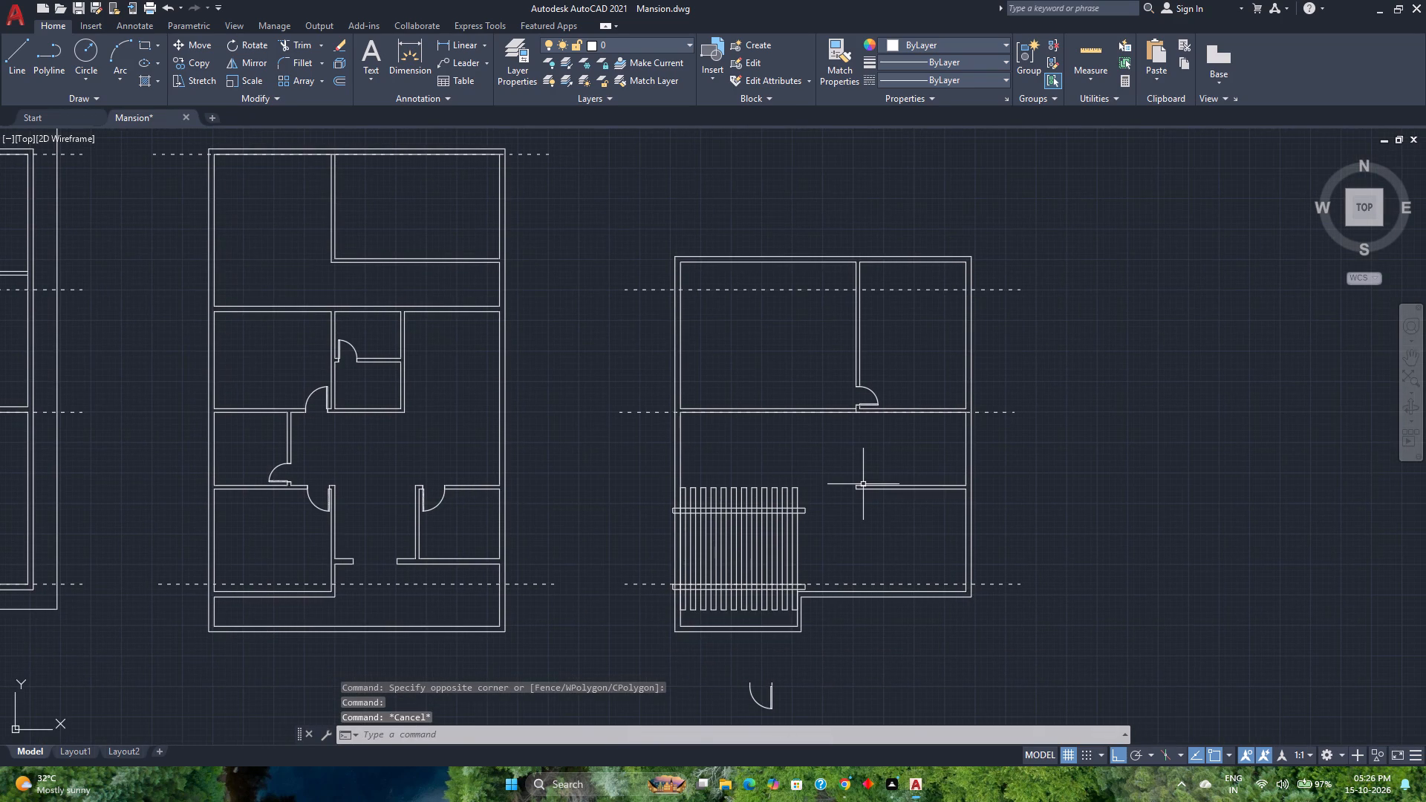
# Save the drawing.
pyautogui.hotkey('ctrl', 's')
# Draw a short line across the east end of the wall south of the second plan's northeast room, flush with the outer wall's inner face.
pyautogui.moveTo(740, 475); pyautogui.dragTo(903, 478, button='middle')
pyautogui.scroll(2, 594, 292)
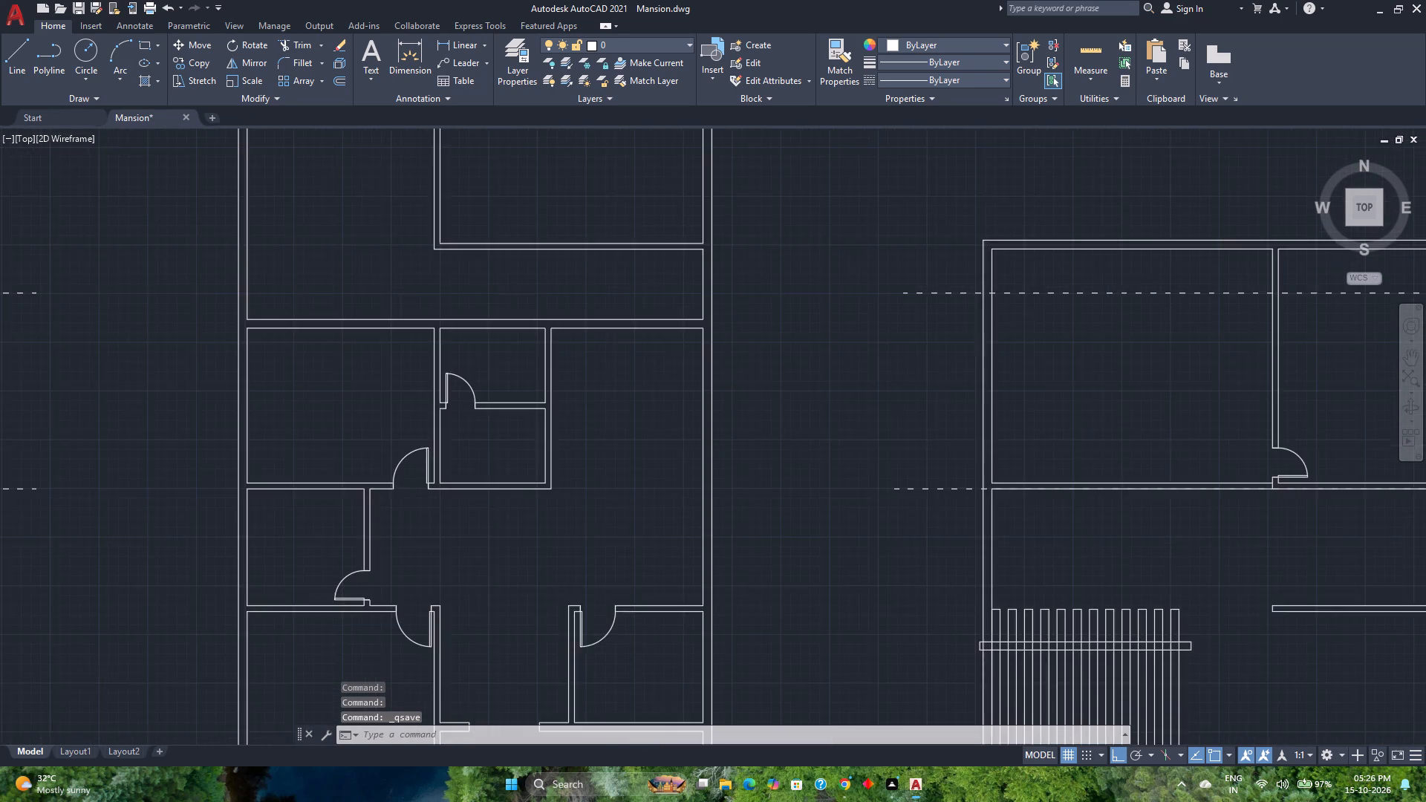
pyautogui.moveTo(613, 327); pyautogui.dragTo(529, 555, button='middle')
pyautogui.scroll(3, 618, 468)
pyautogui.scroll(-3, 615, 465)
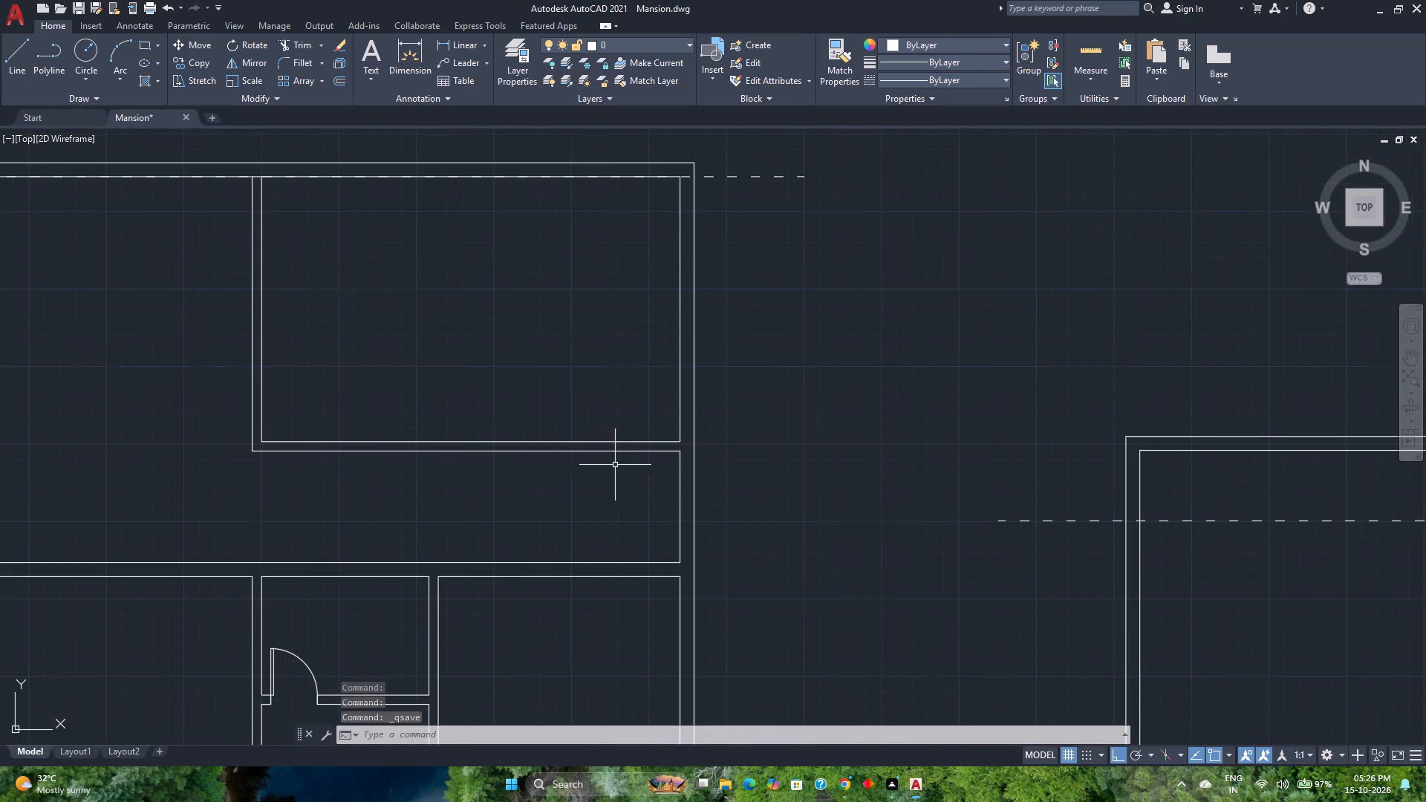
pyautogui.click(15, 64)
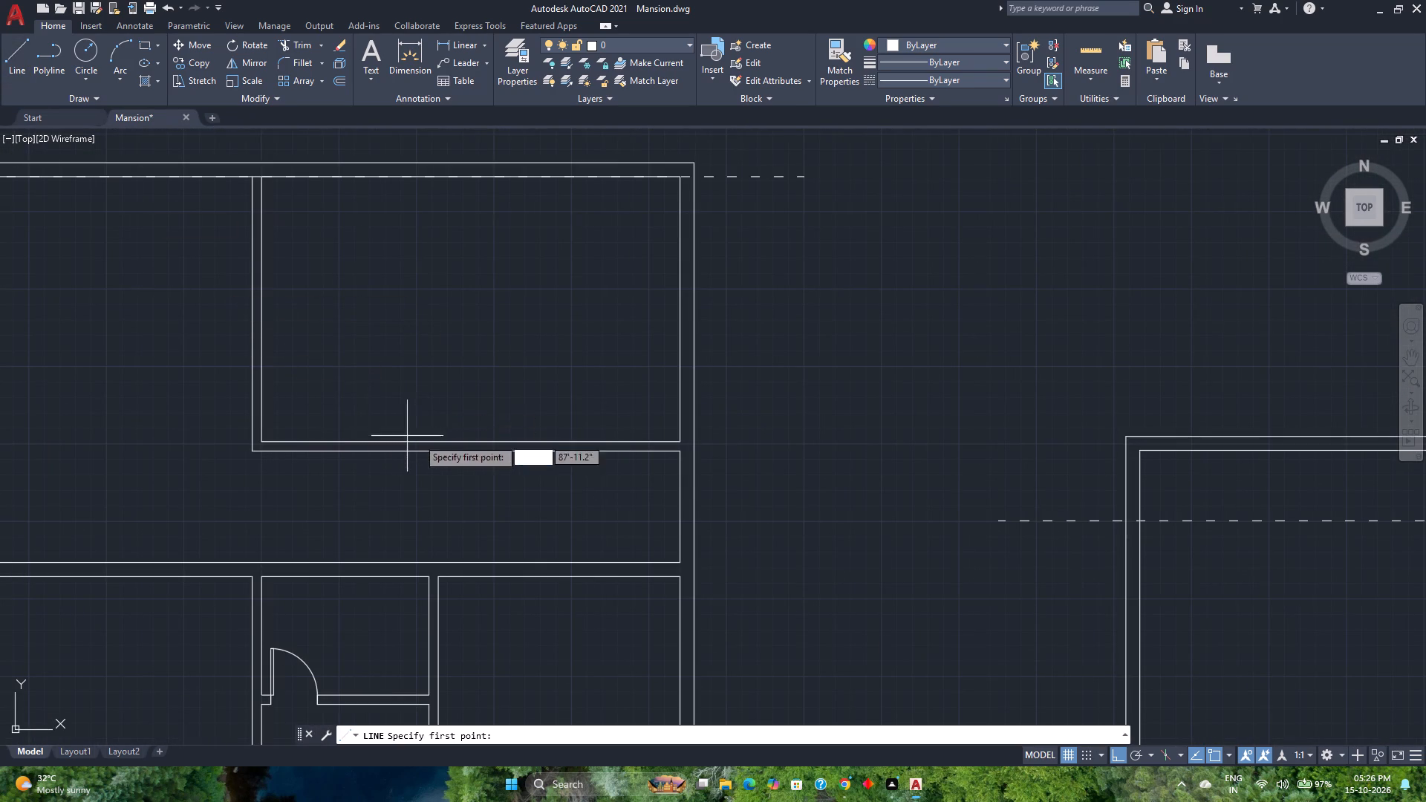
pyautogui.scroll(3, 650, 460)
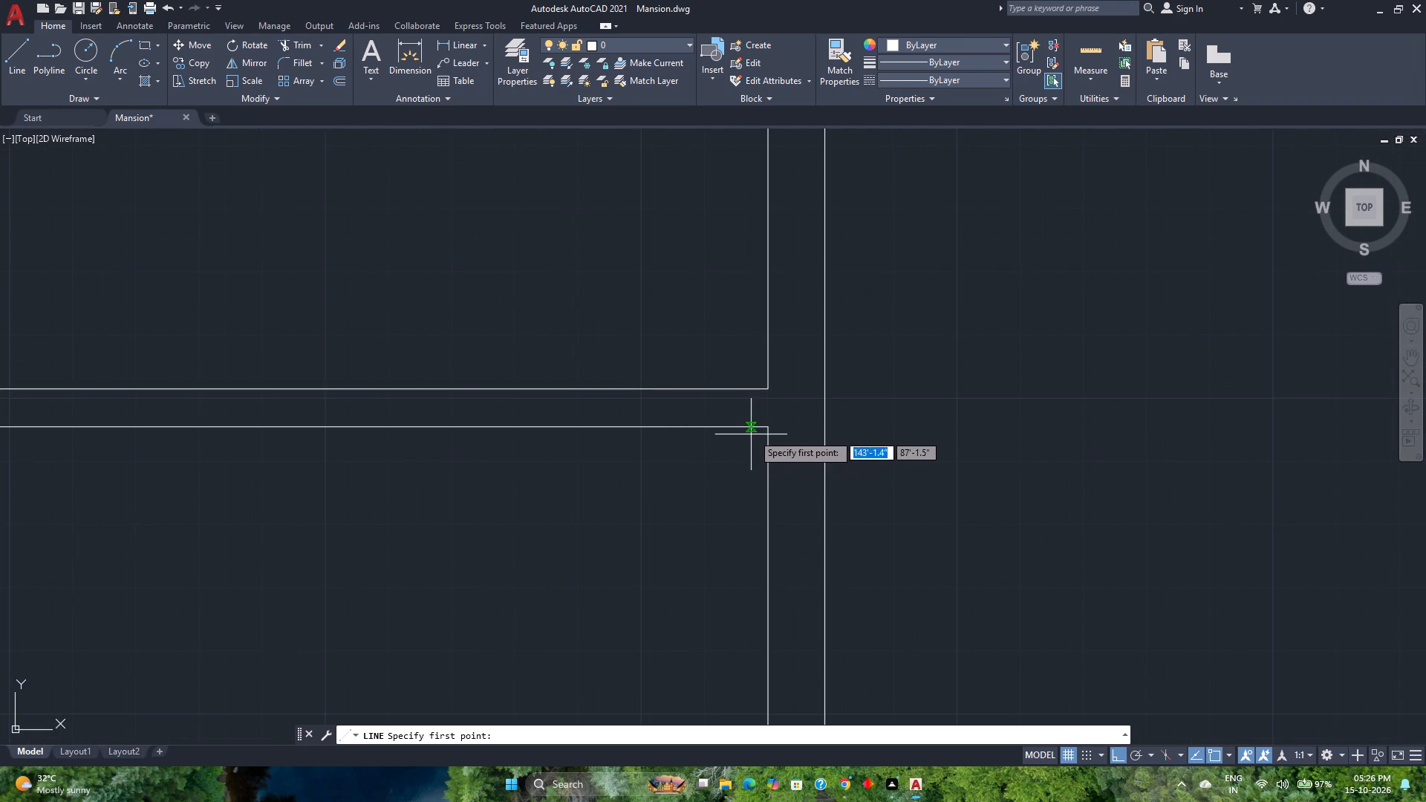
pyautogui.click(765, 428)
pyautogui.click(766, 387)
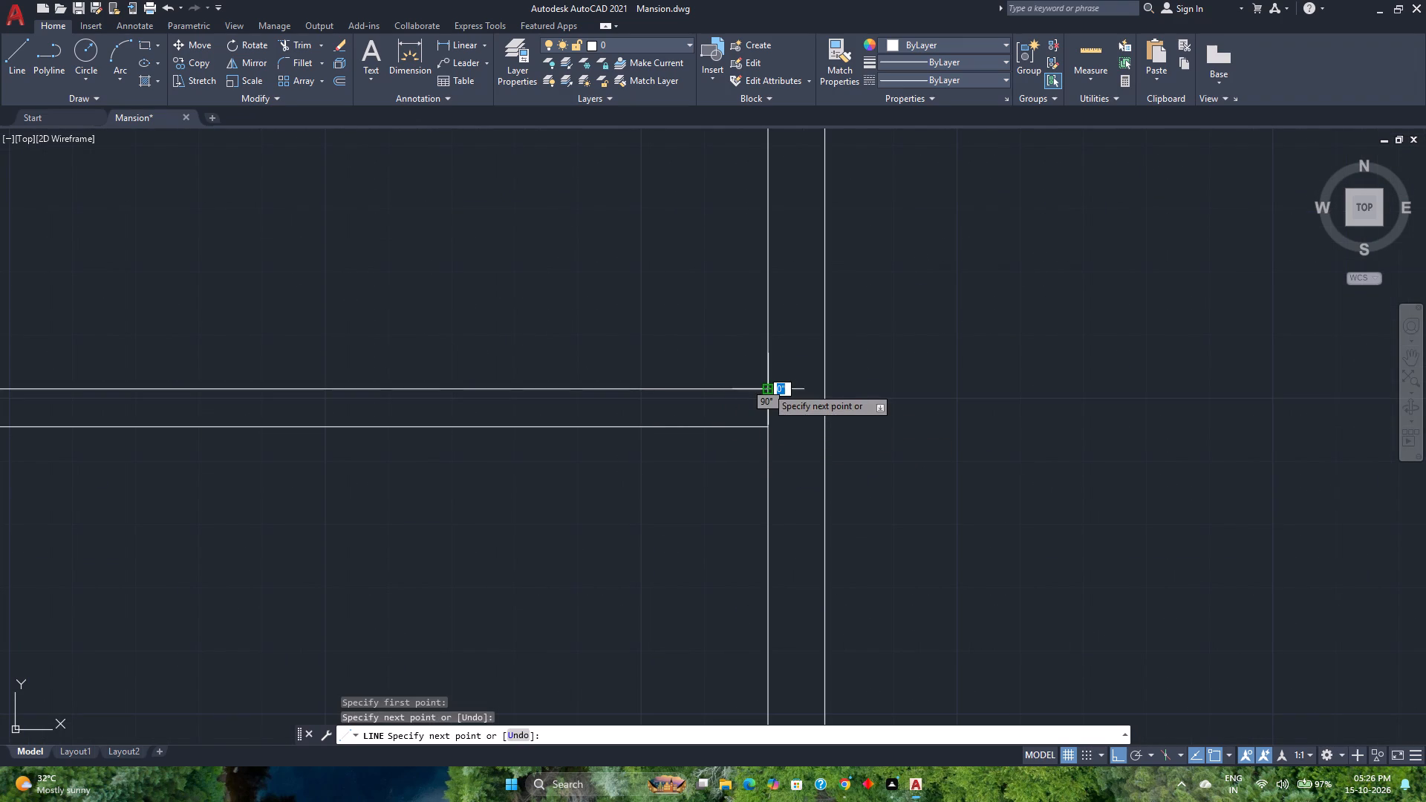
pyautogui.press('Escape')
# Move the short line 1' west along the wall to mark the opening's east jamb.
pyautogui.click(778, 394)
pyautogui.click(737, 408)
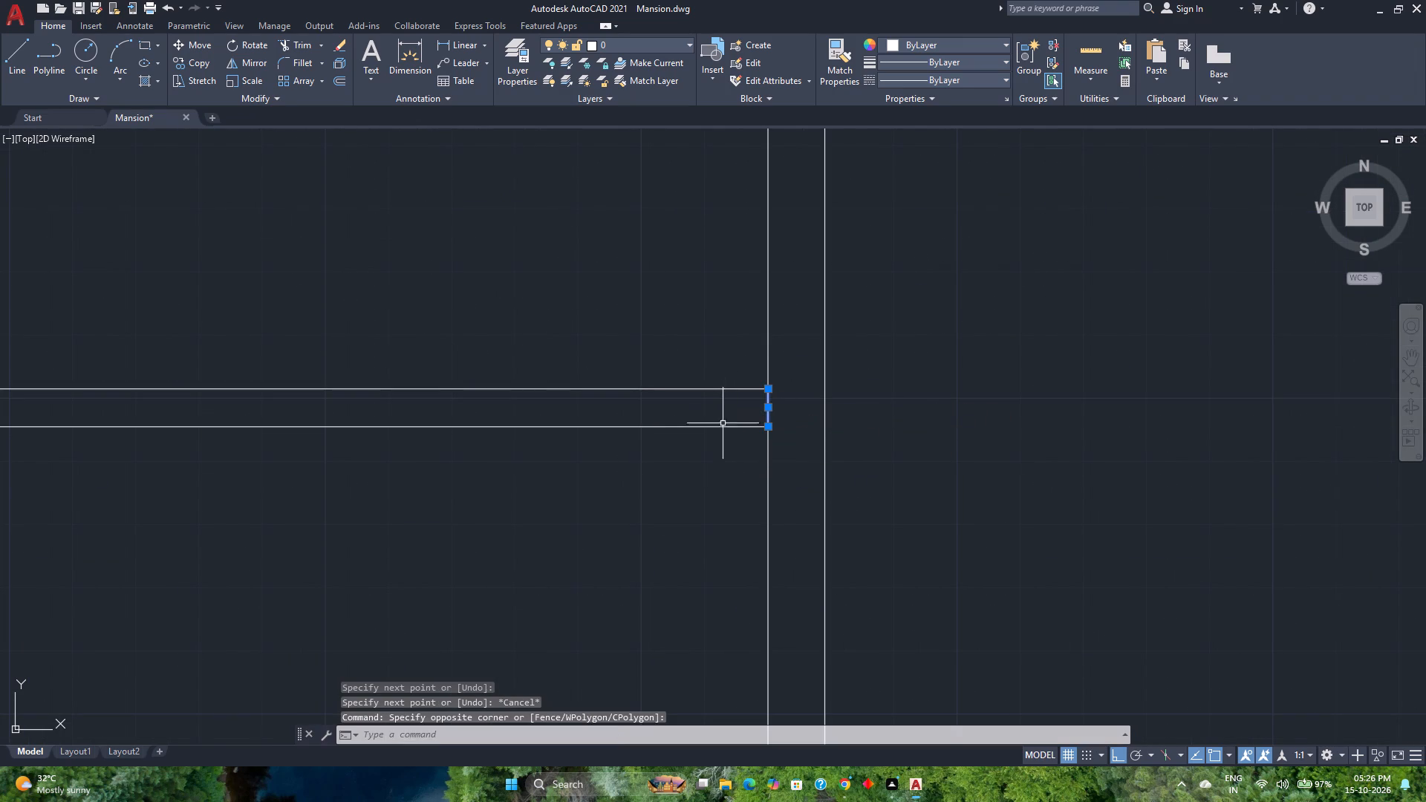
pyautogui.press('m')
pyautogui.press('Return')
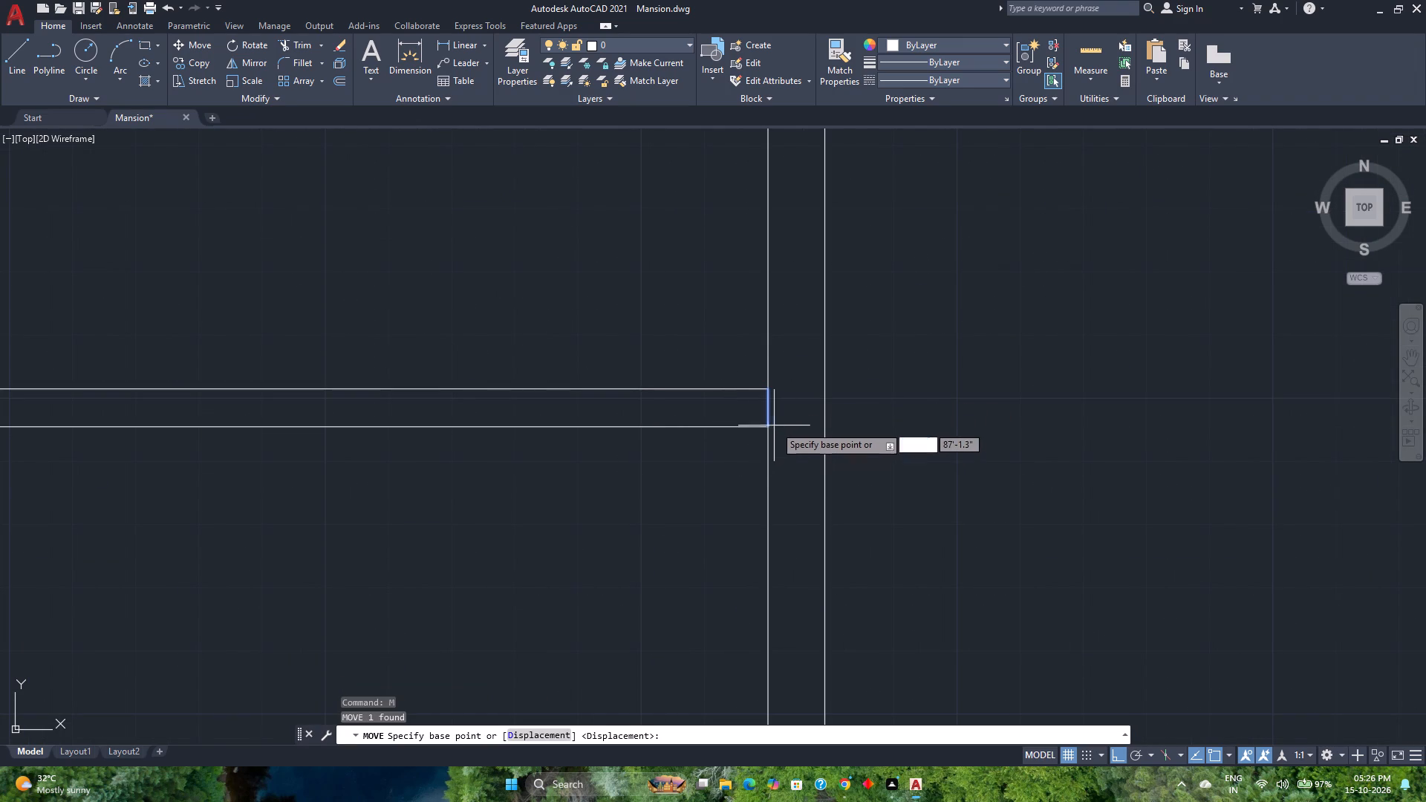
pyautogui.click(772, 425)
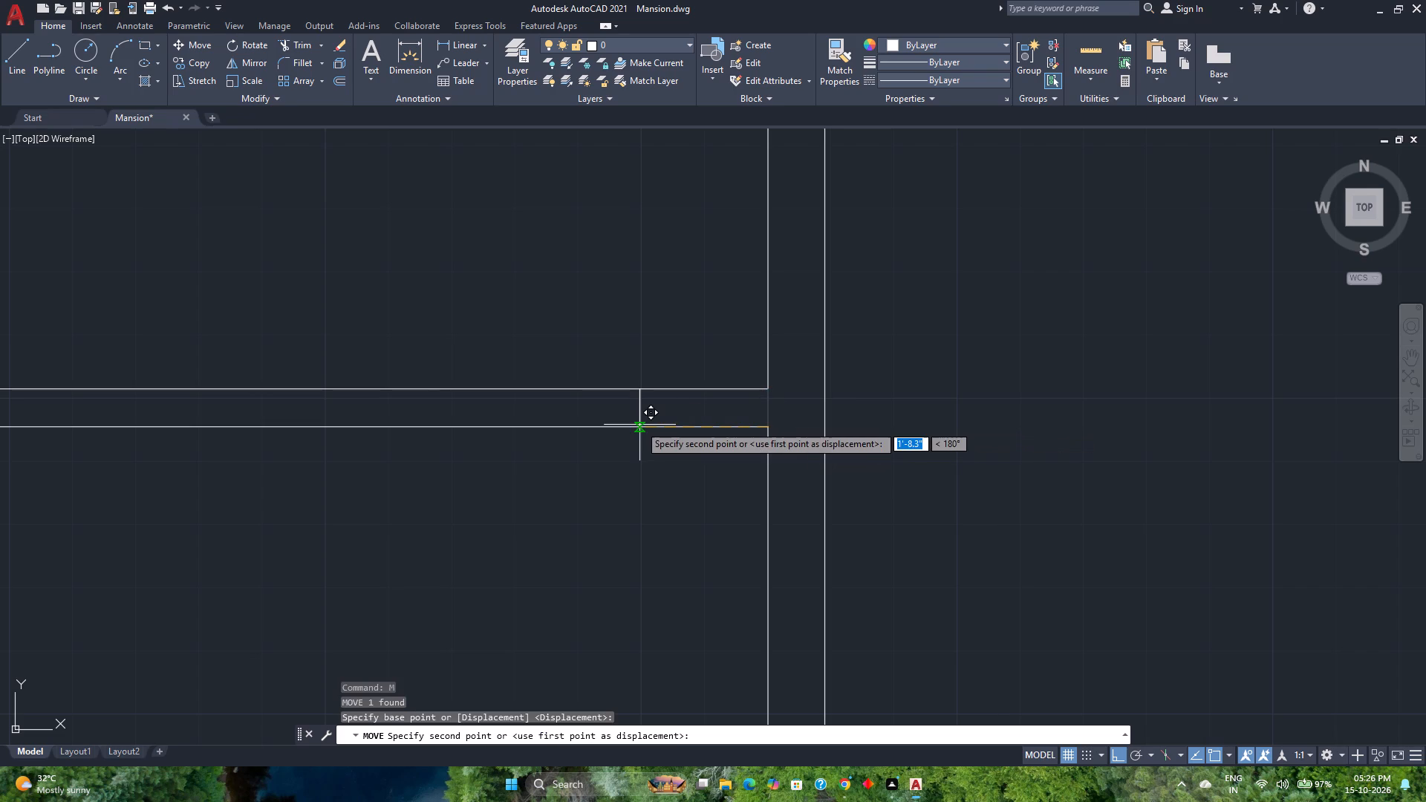
pyautogui.write("1'")
pyautogui.press('Return')
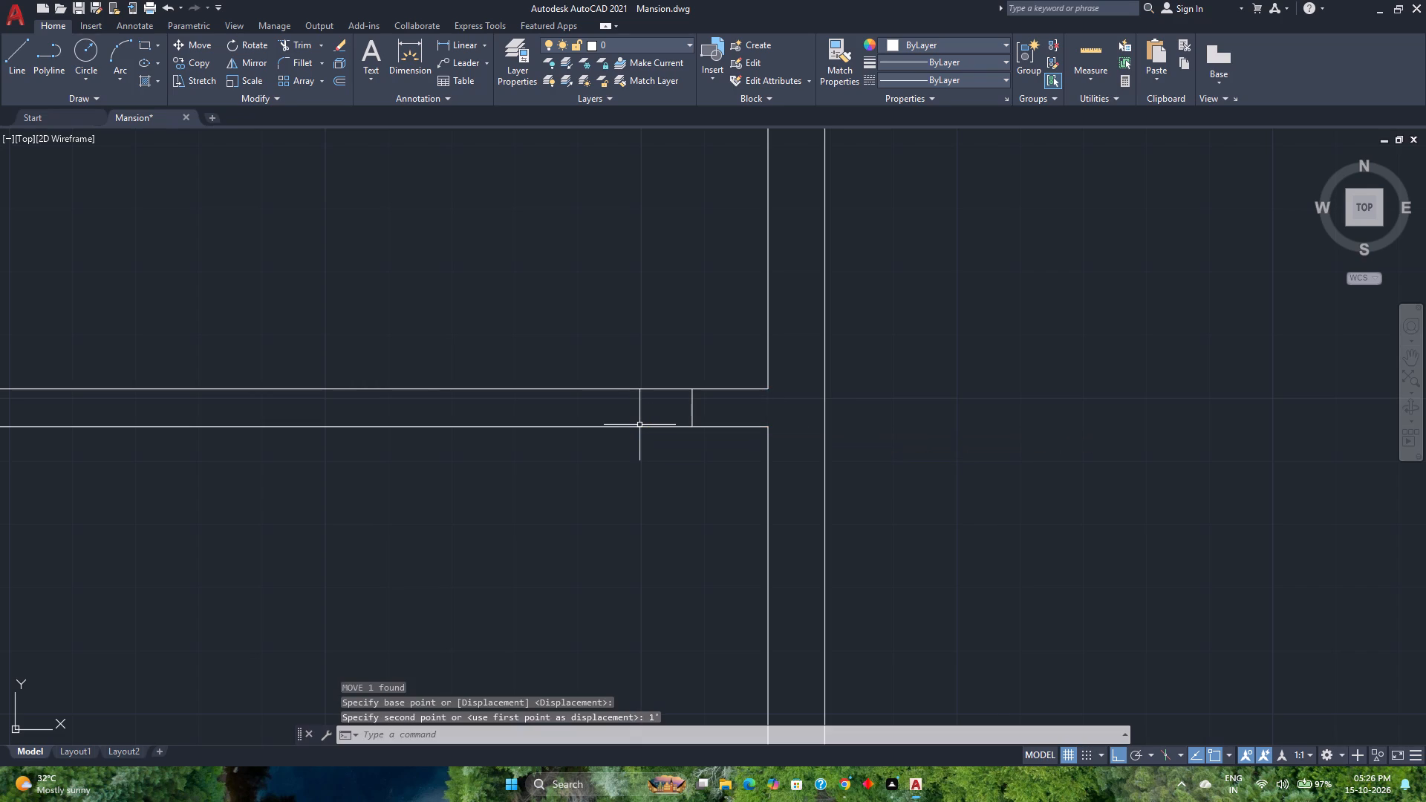
# Offset the jamb line 5' to the west to mark the other side of the opening.
pyautogui.scroll(-1, 634, 453)
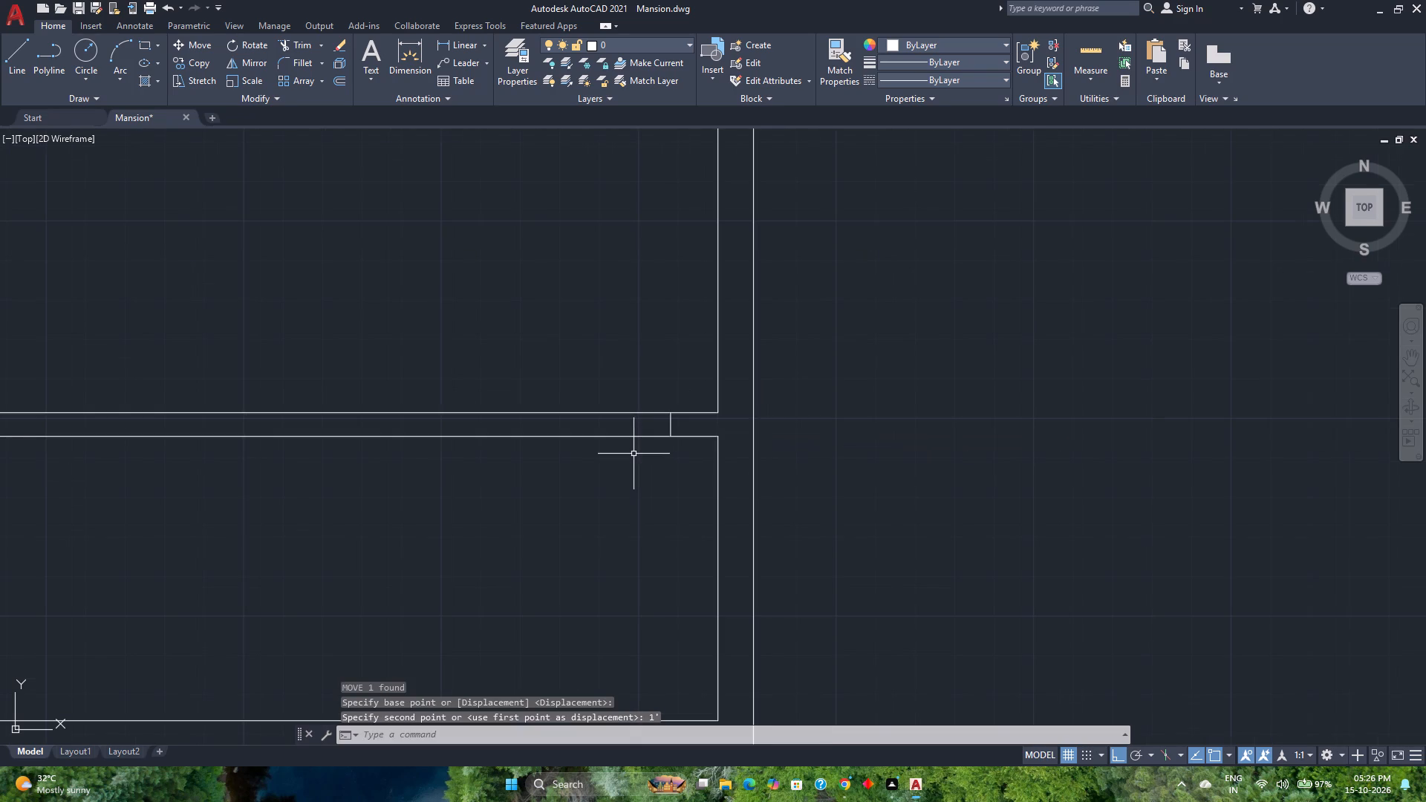
pyautogui.scroll(-1, 634, 454)
pyautogui.moveTo(635, 457); pyautogui.dragTo(668, 544, button='middle')
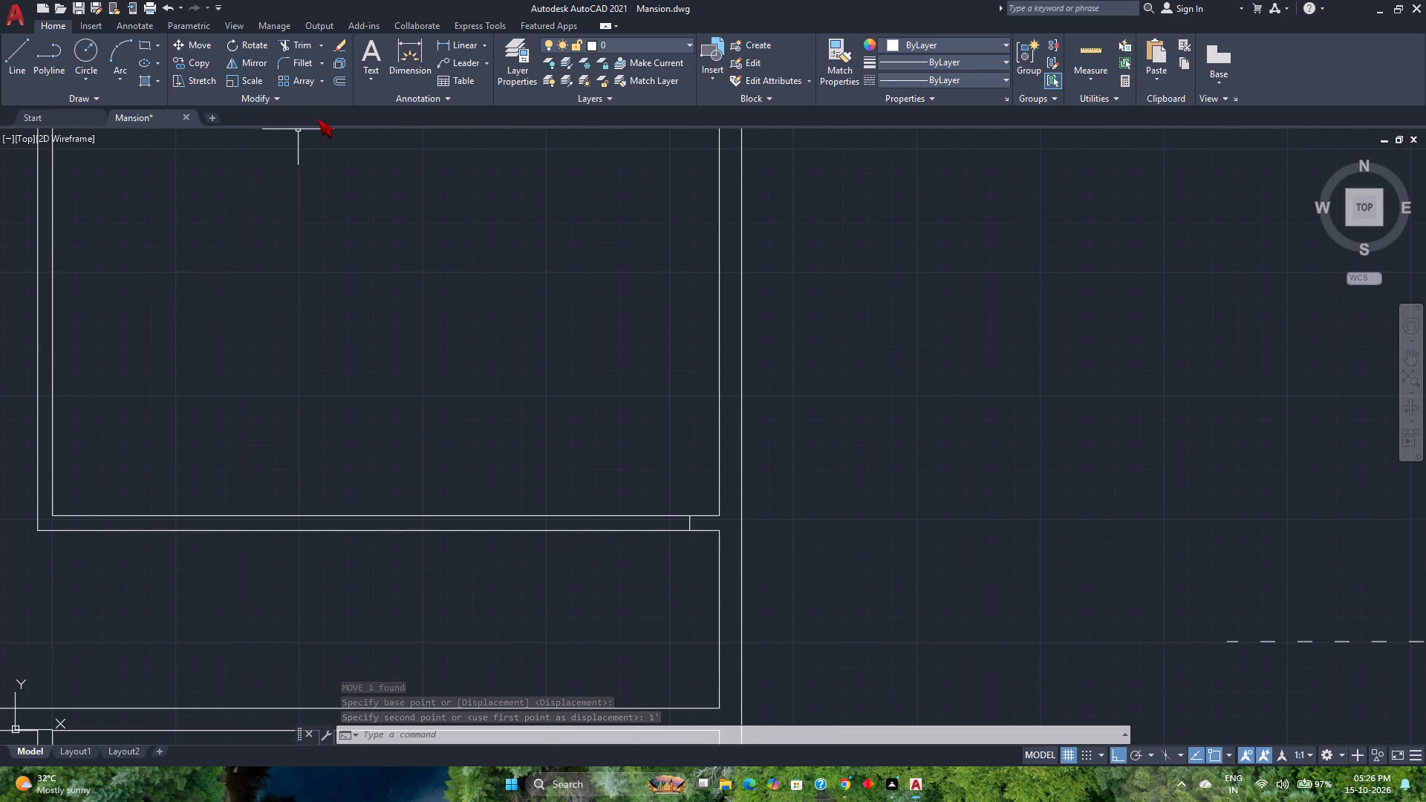
pyautogui.click(341, 81)
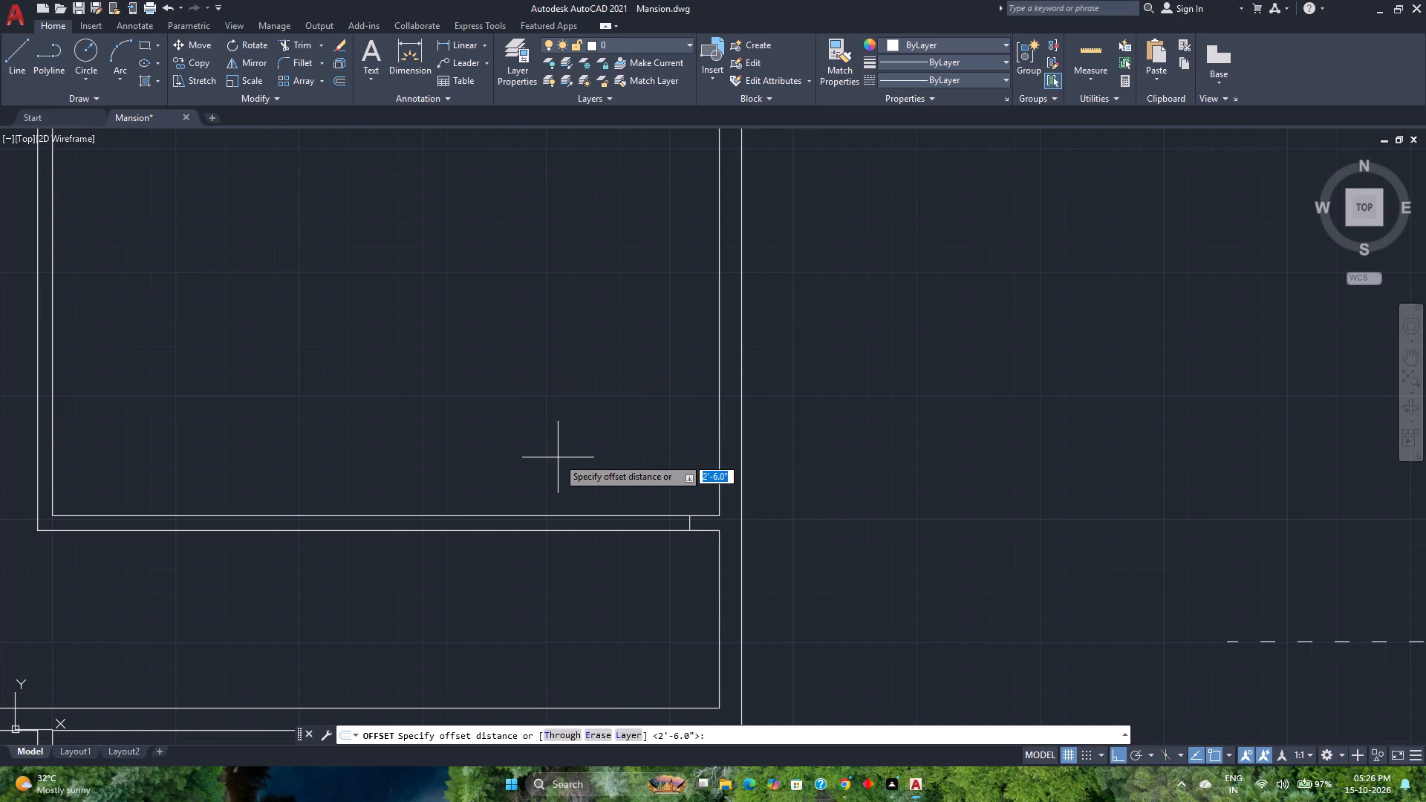
pyautogui.write("5'")
pyautogui.press('Return')
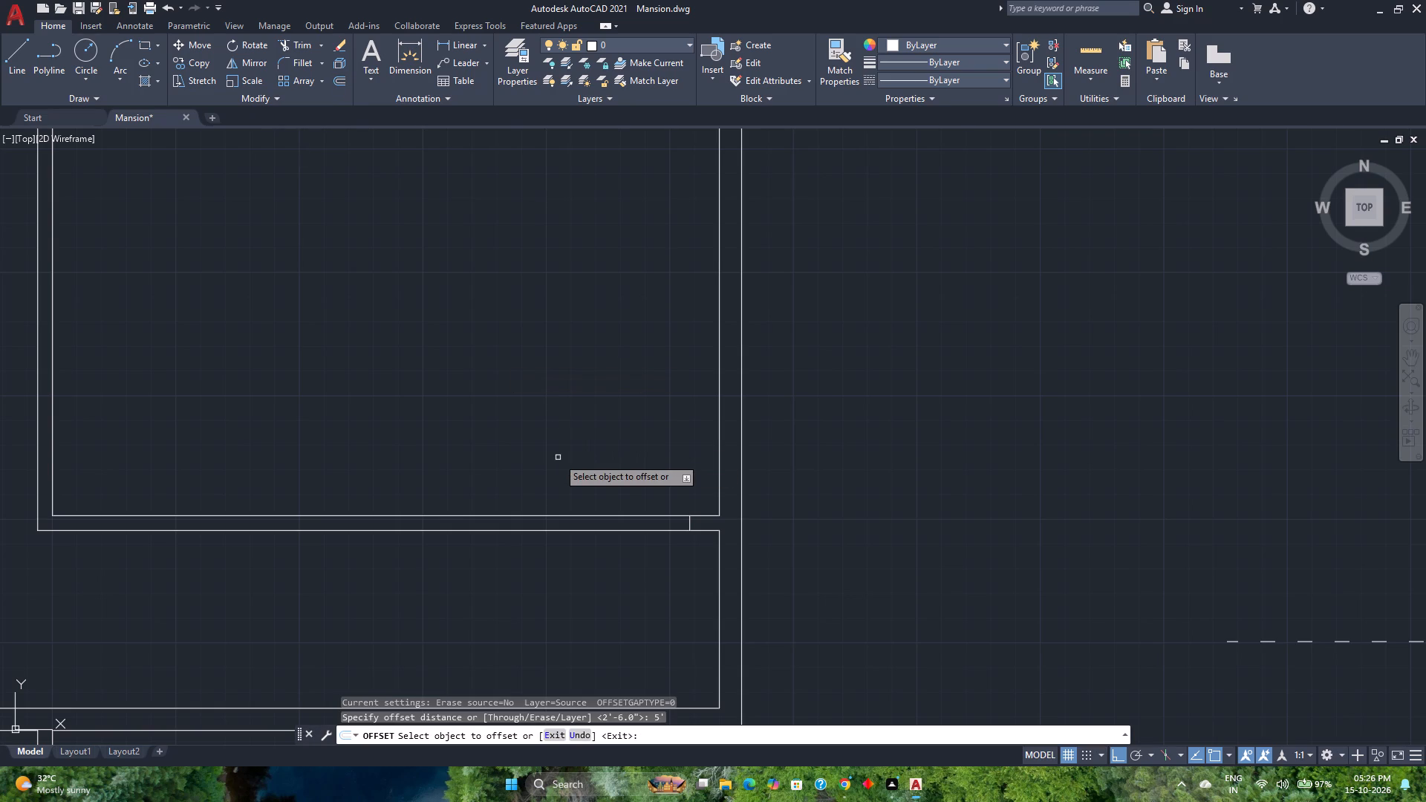
pyautogui.scroll(2, 622, 505)
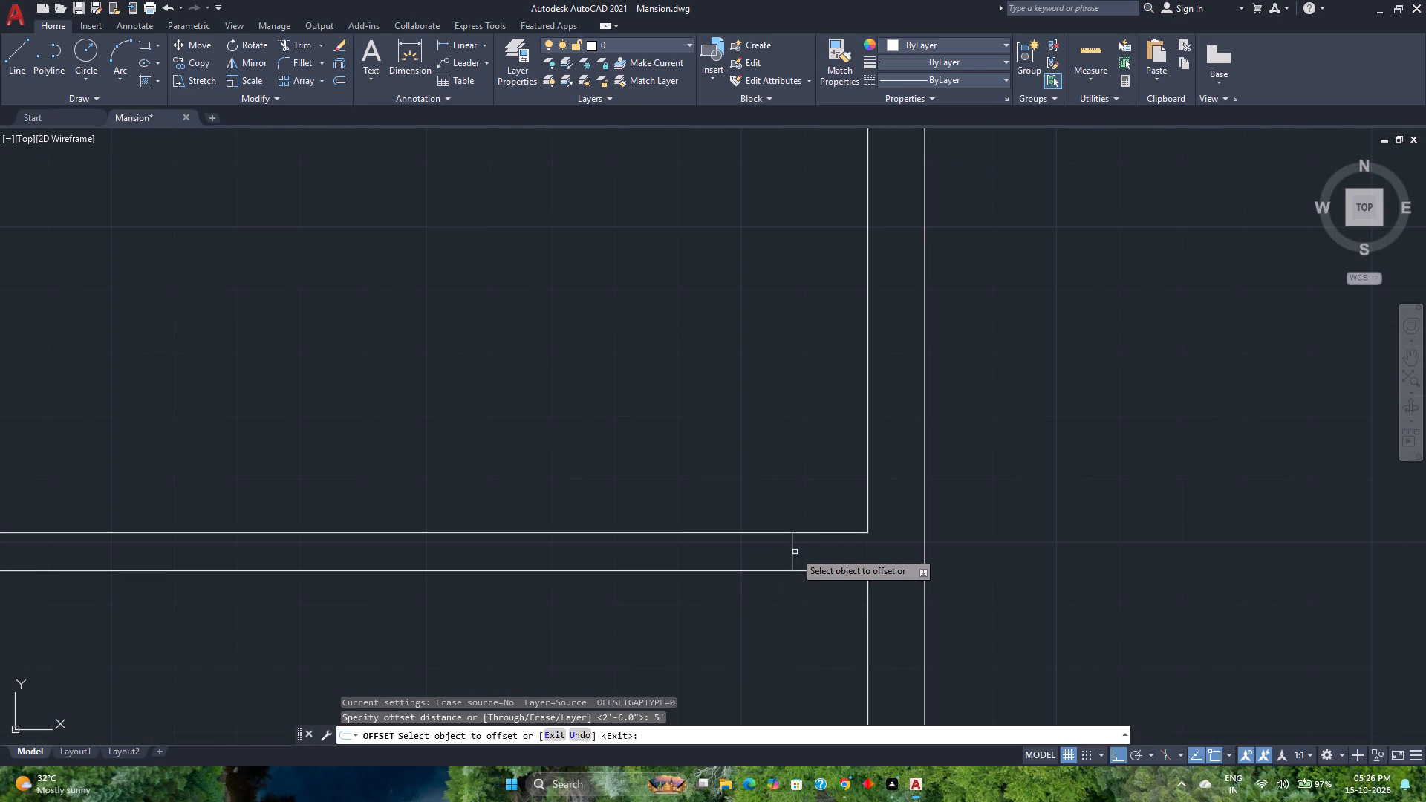
pyautogui.click(792, 555)
pyautogui.click(595, 552)
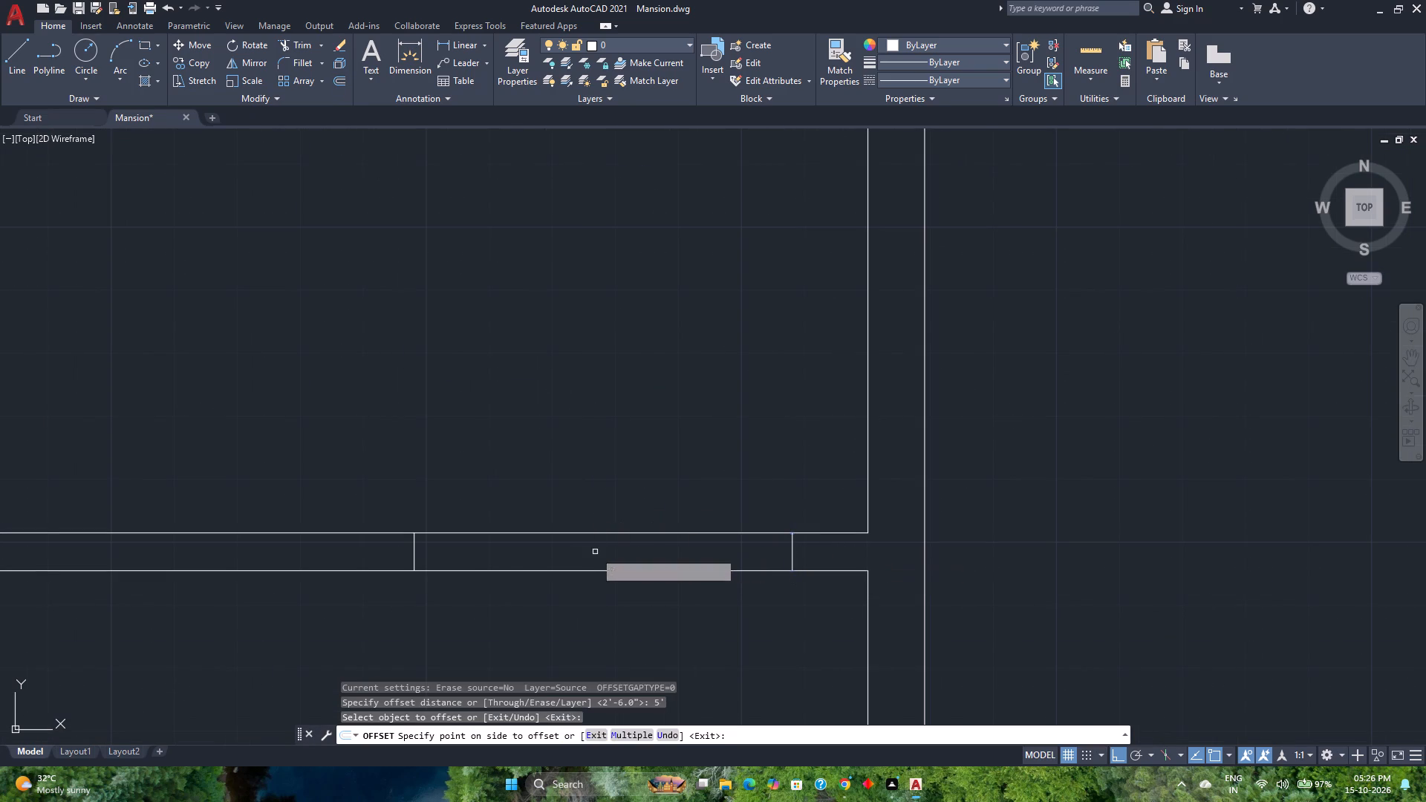
pyautogui.press('Escape')
# Trim both wall lines between the two jamb lines to open the doorway.
pyautogui.write('tr')
pyautogui.press('Return')
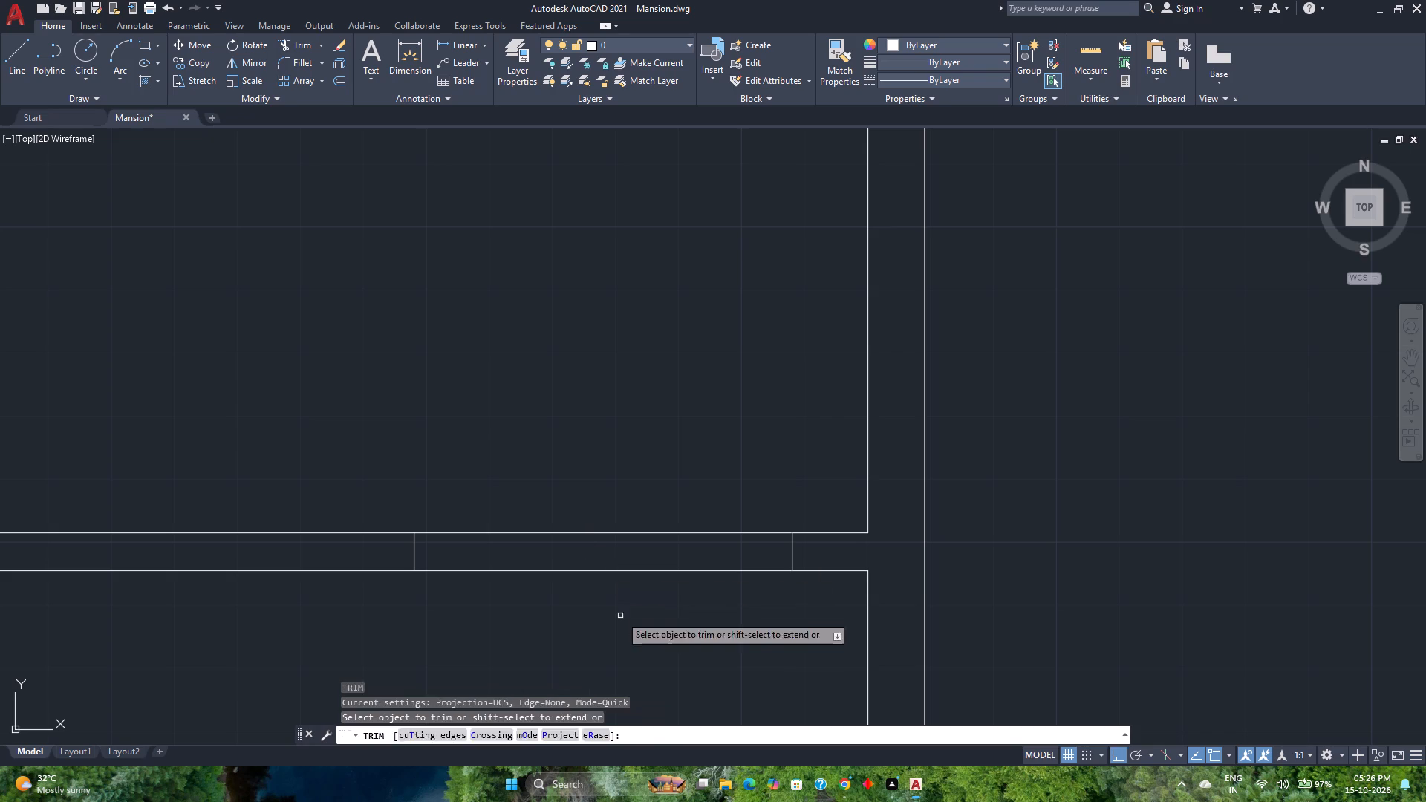
pyautogui.click(620, 616)
pyautogui.click(592, 506)
pyautogui.press('Escape')
# Save the drawing.
pyautogui.scroll(-5, 592, 506)
pyautogui.moveTo(597, 604); pyautogui.dragTo(700, 485, button='middle')
pyautogui.hotkey('ctrl', 's')
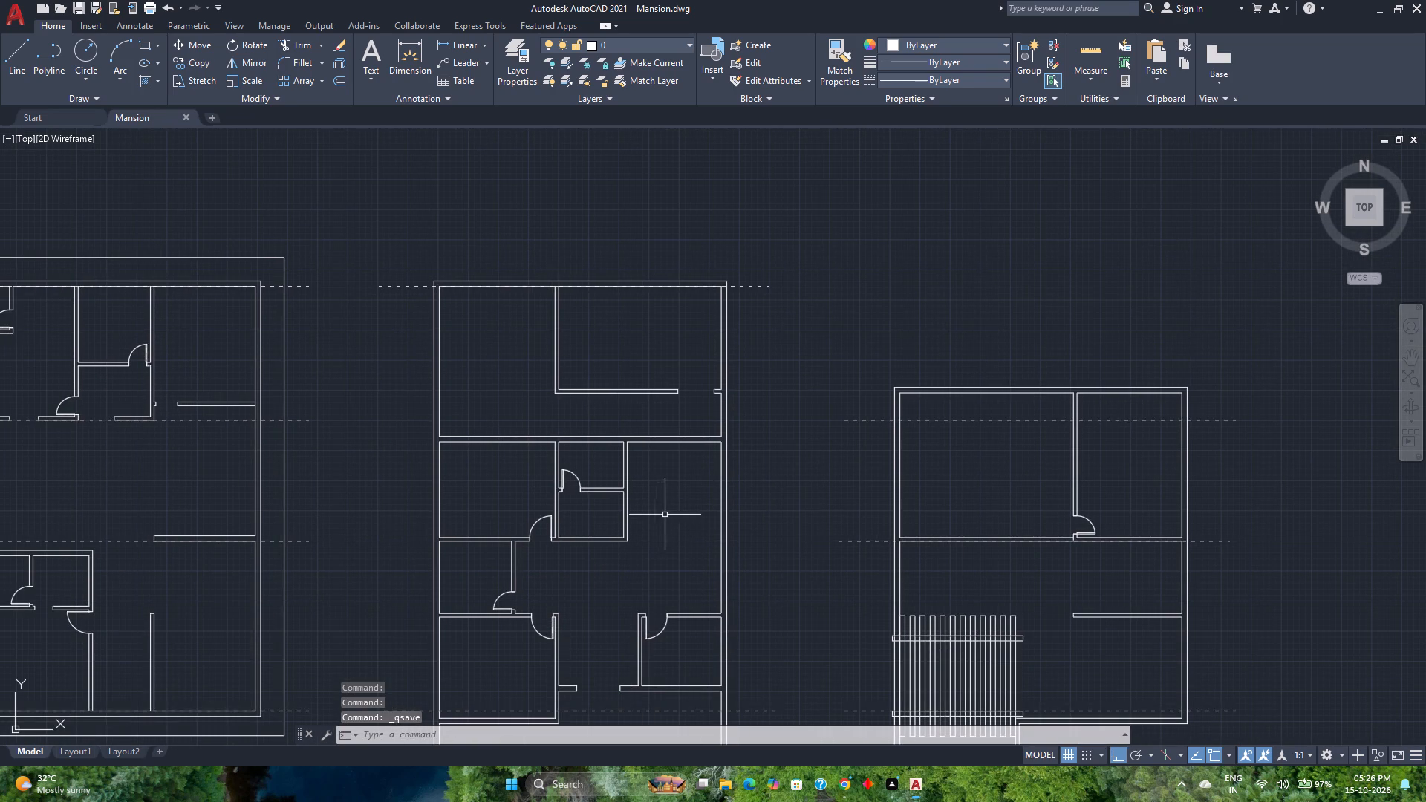
# Copy the second plan's small central room door to the west jamb of the new 5' opening.
pyautogui.scroll(-2, 576, 481)
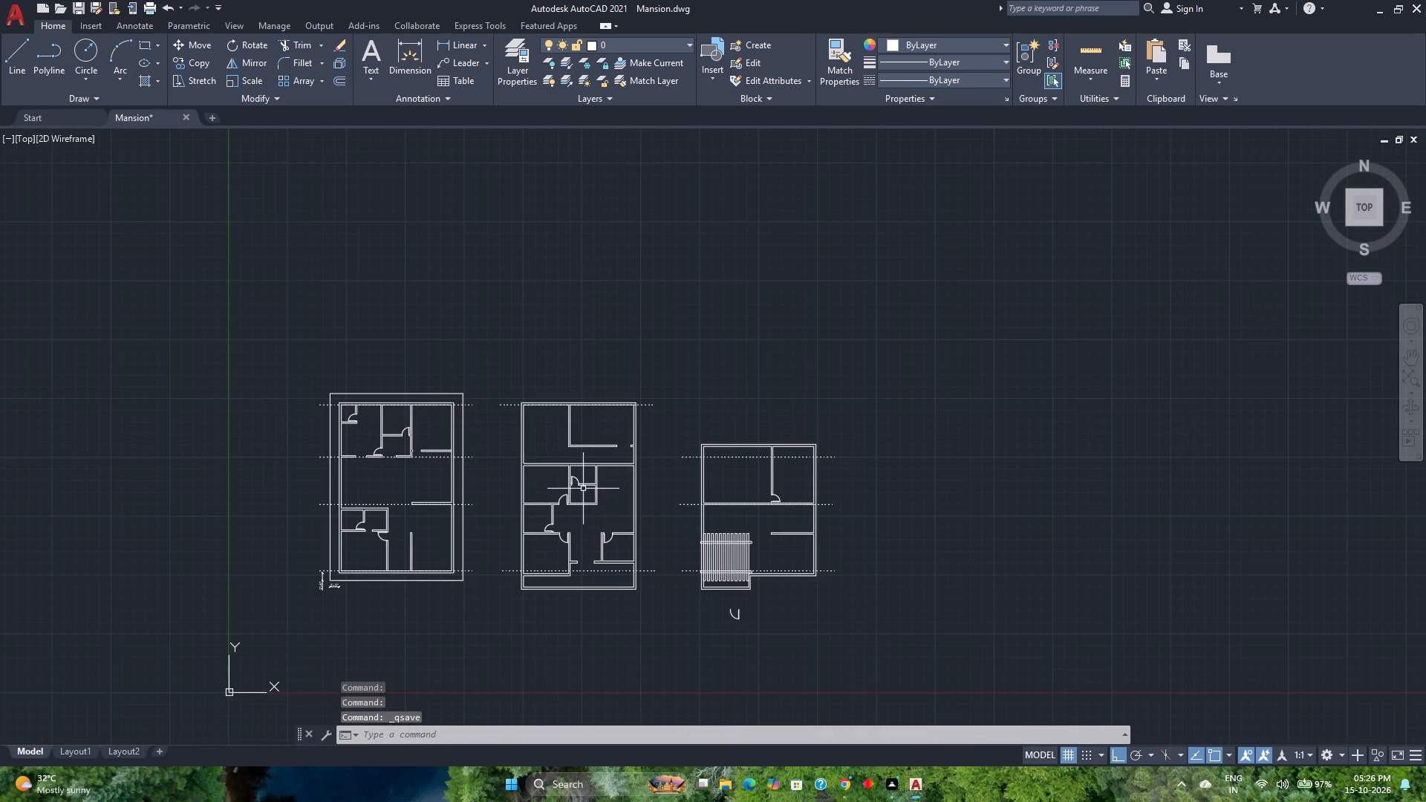
pyautogui.scroll(3, 596, 496)
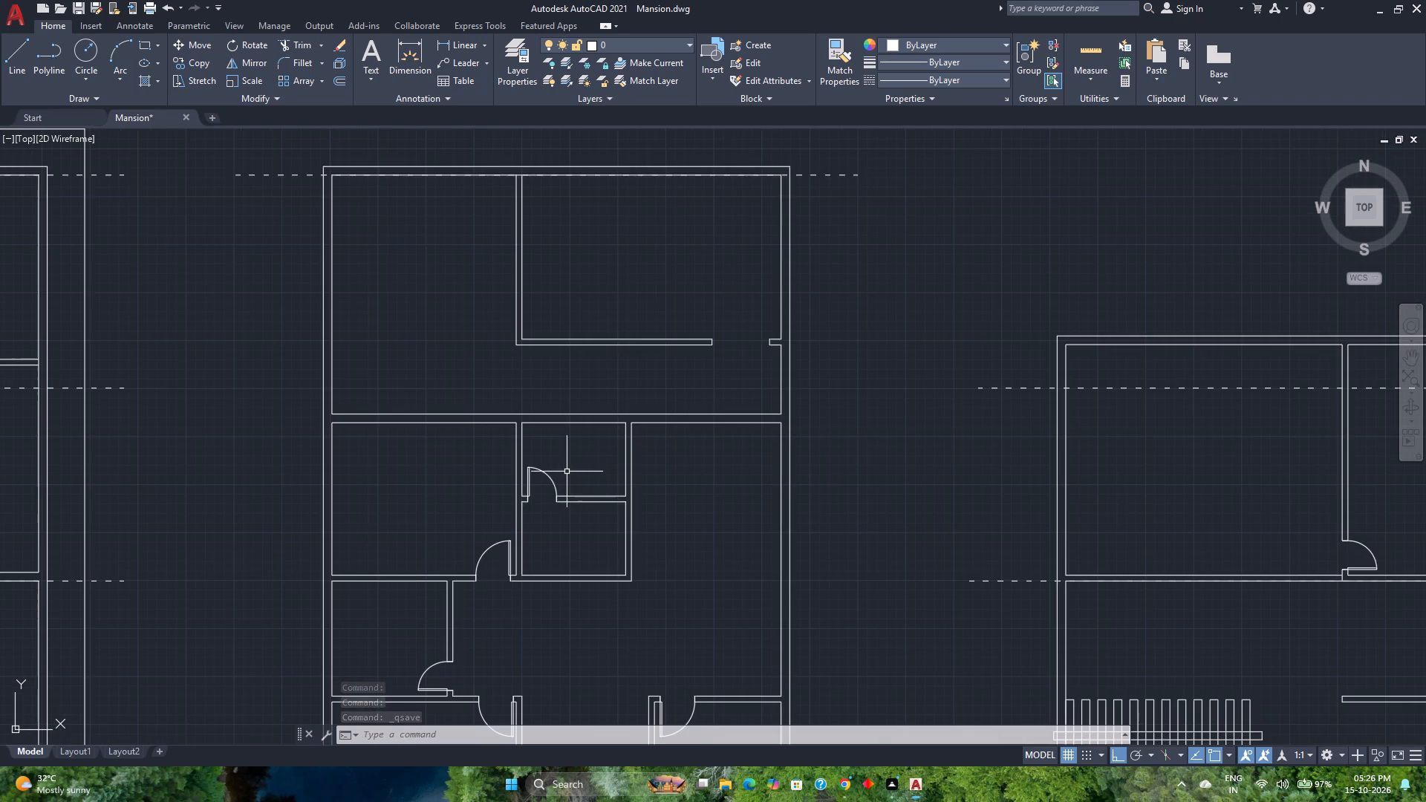
pyautogui.click(553, 480)
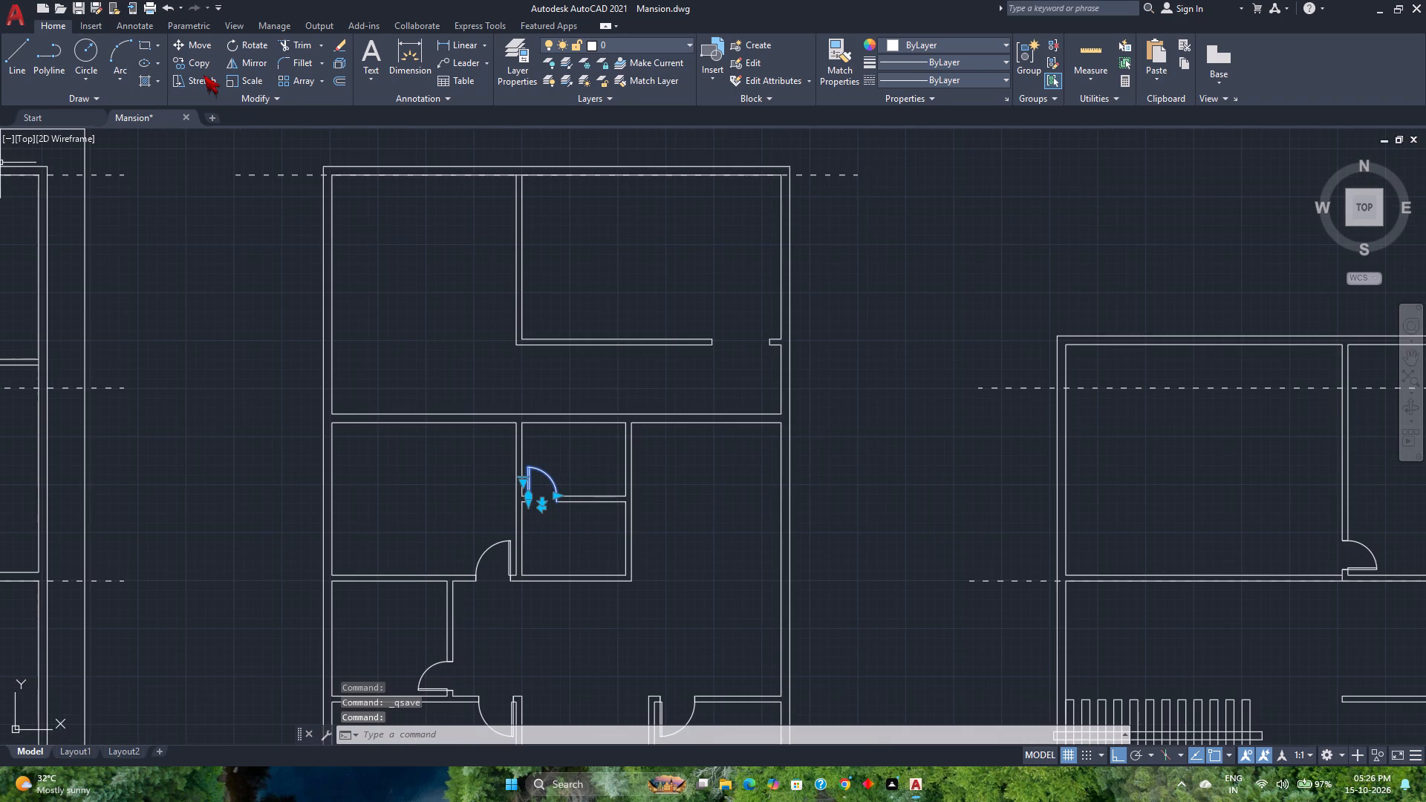
pyautogui.click(195, 43)
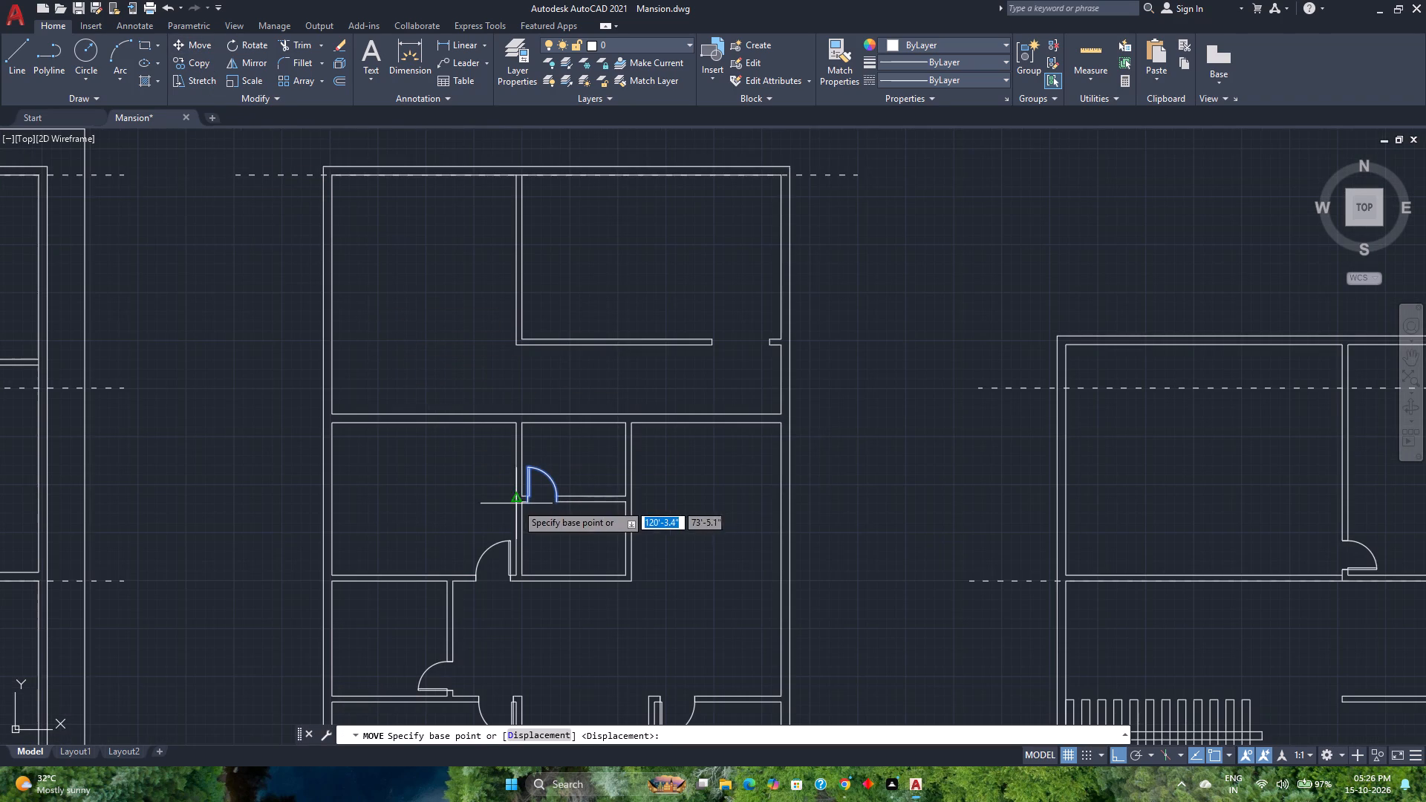
pyautogui.click(197, 56)
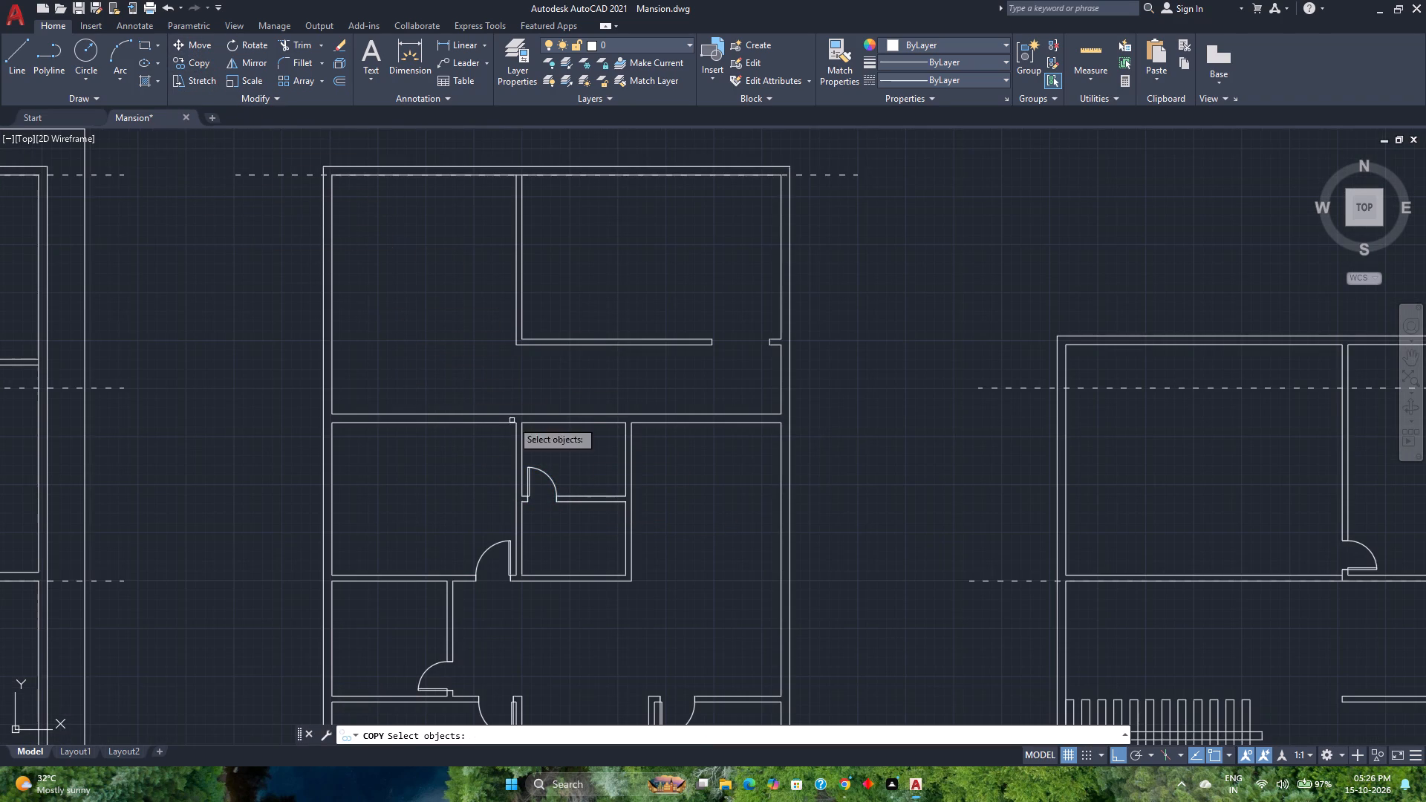
pyautogui.click(546, 474)
pyautogui.press('space')
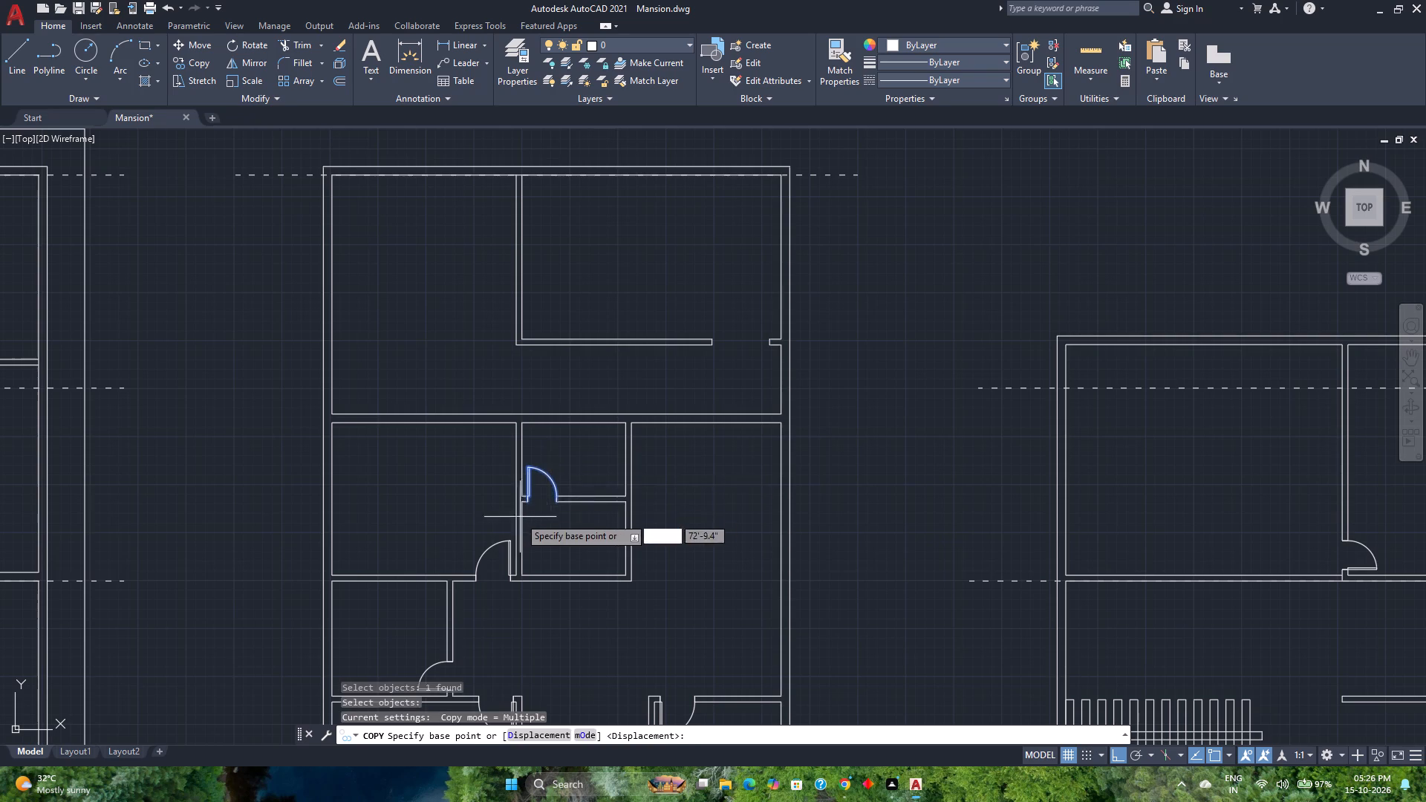
pyautogui.scroll(3, 519, 517)
pyautogui.click(553, 461)
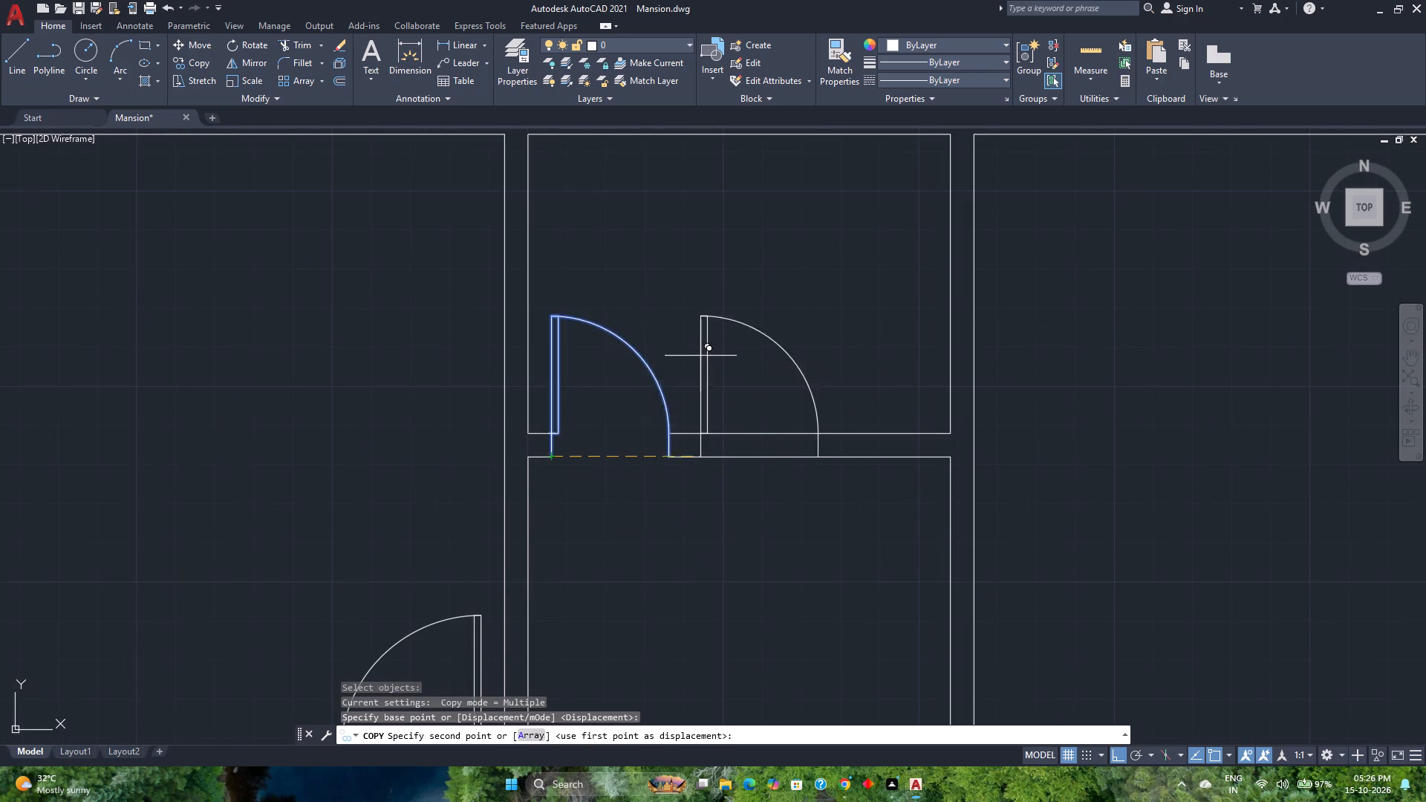
pyautogui.scroll(-3, 702, 355)
pyautogui.moveTo(702, 355); pyautogui.dragTo(434, 483, button='middle')
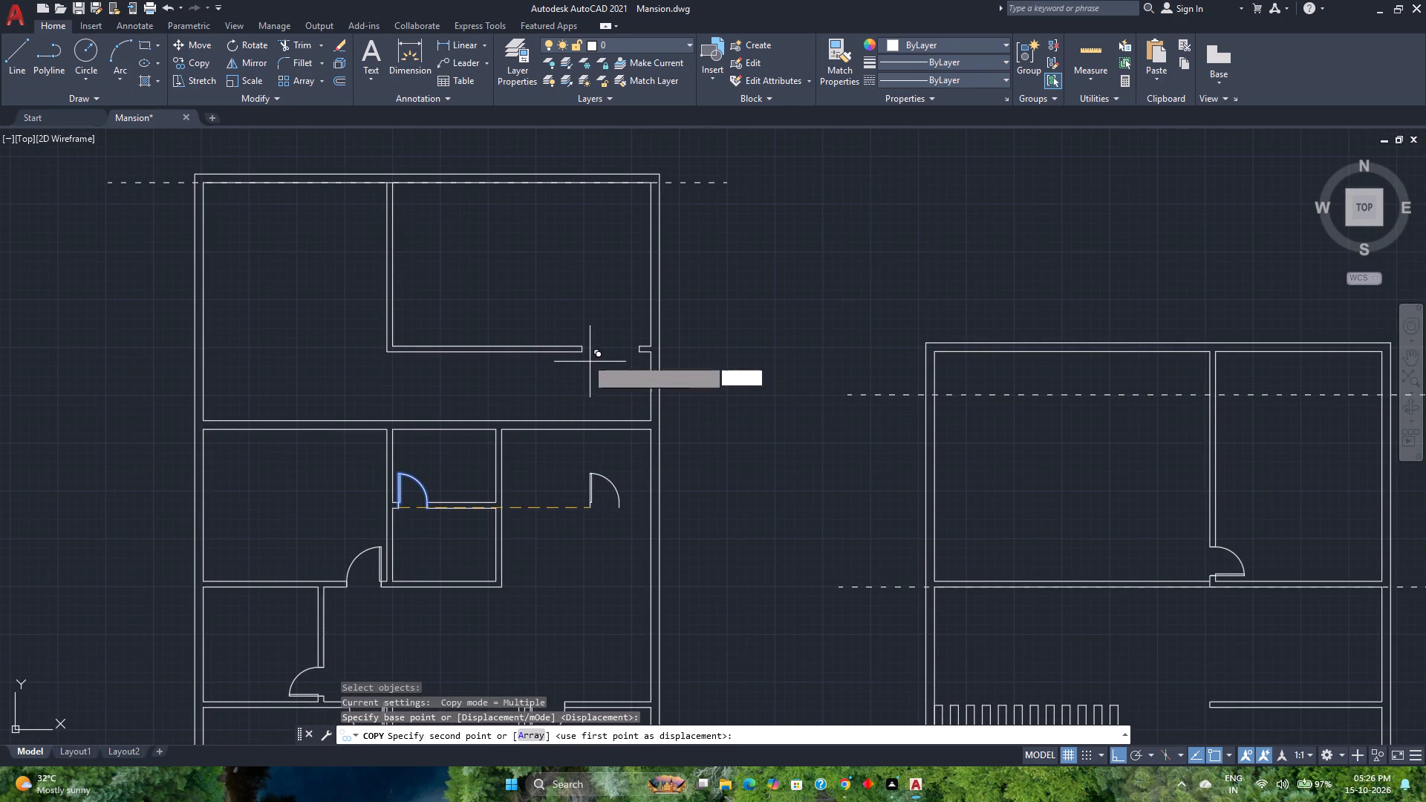
pyautogui.click(585, 356)
pyautogui.press('Escape')
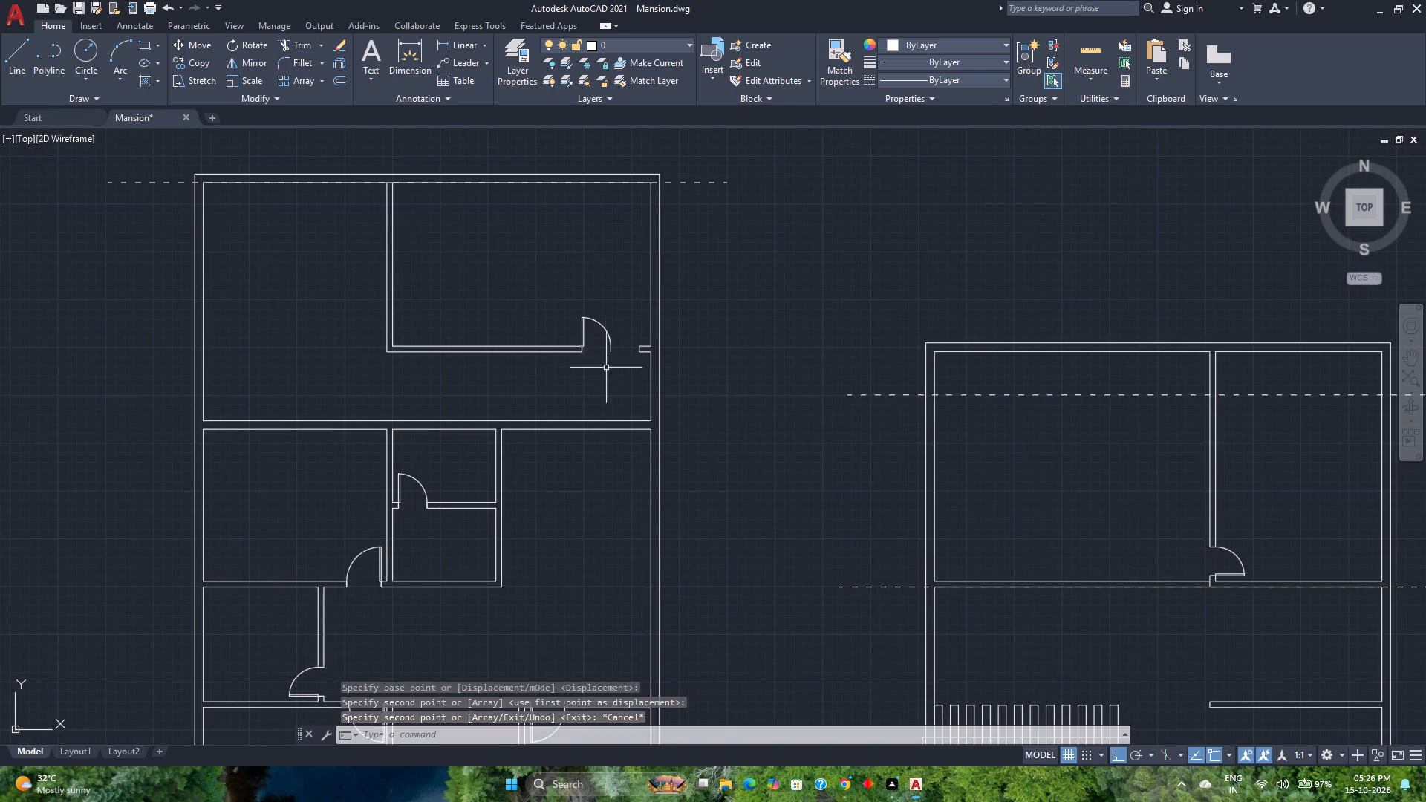
# Mirror the copied door about a vertical line at its free edge, keeping the original, to form a double door.
pyautogui.click(607, 336)
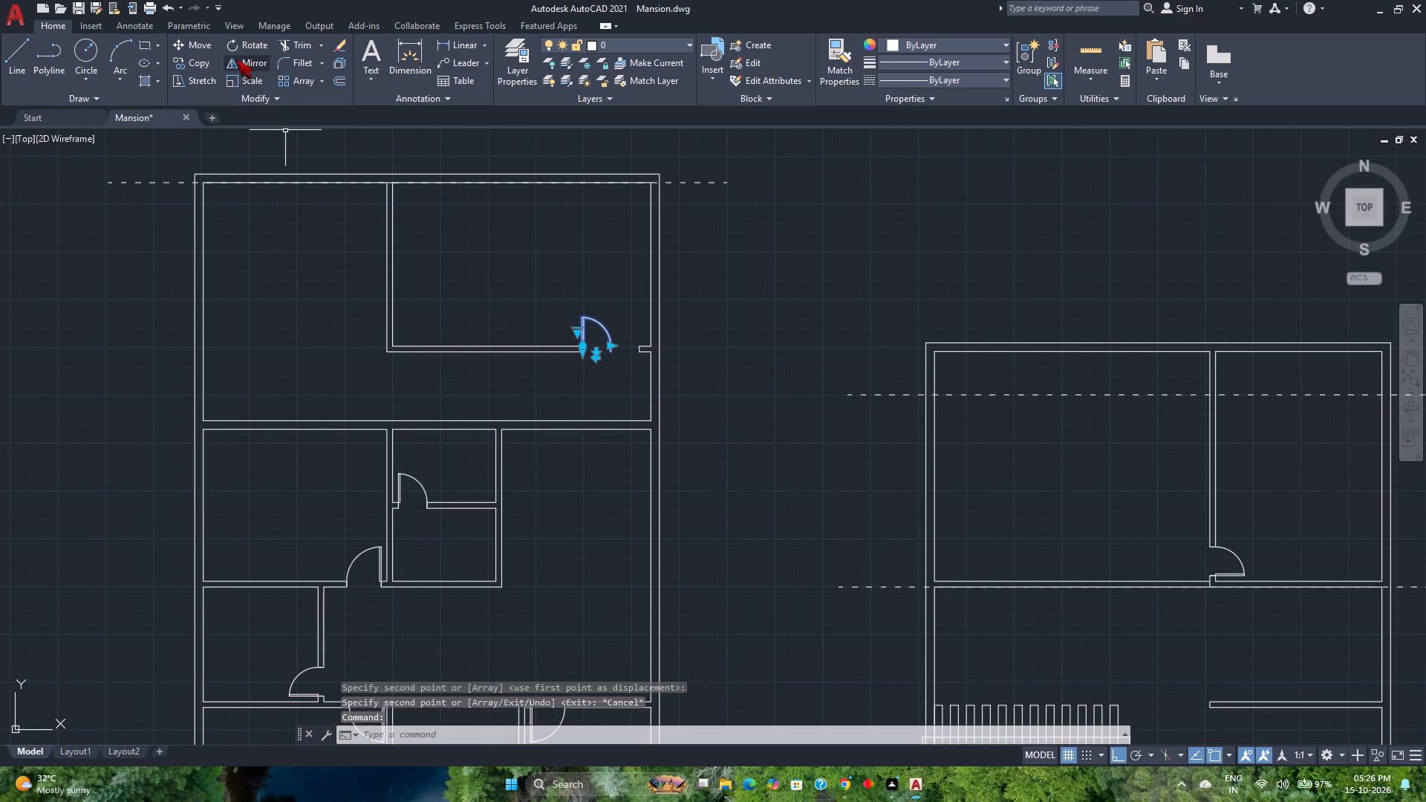
pyautogui.click(232, 65)
pyautogui.scroll(3, 601, 348)
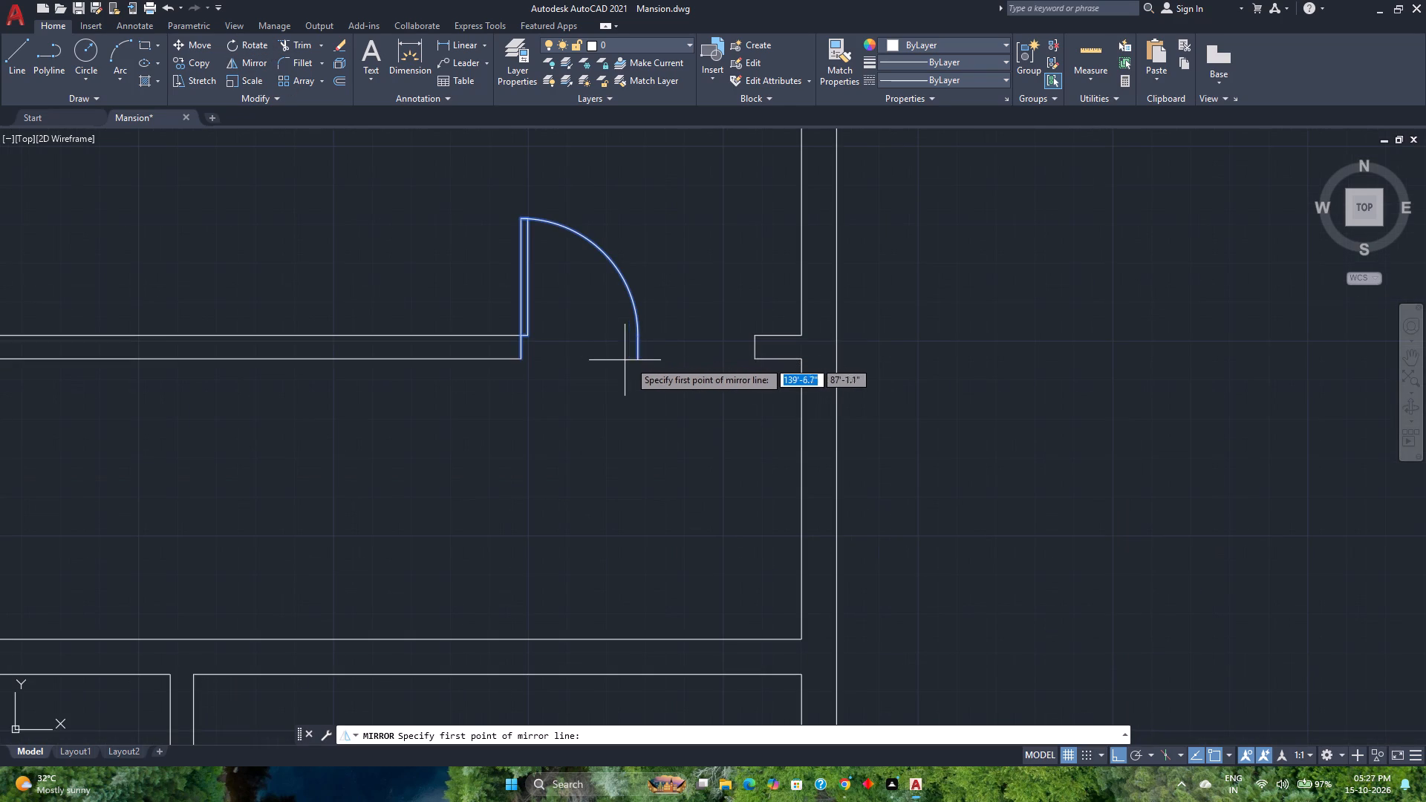
pyautogui.click(635, 359)
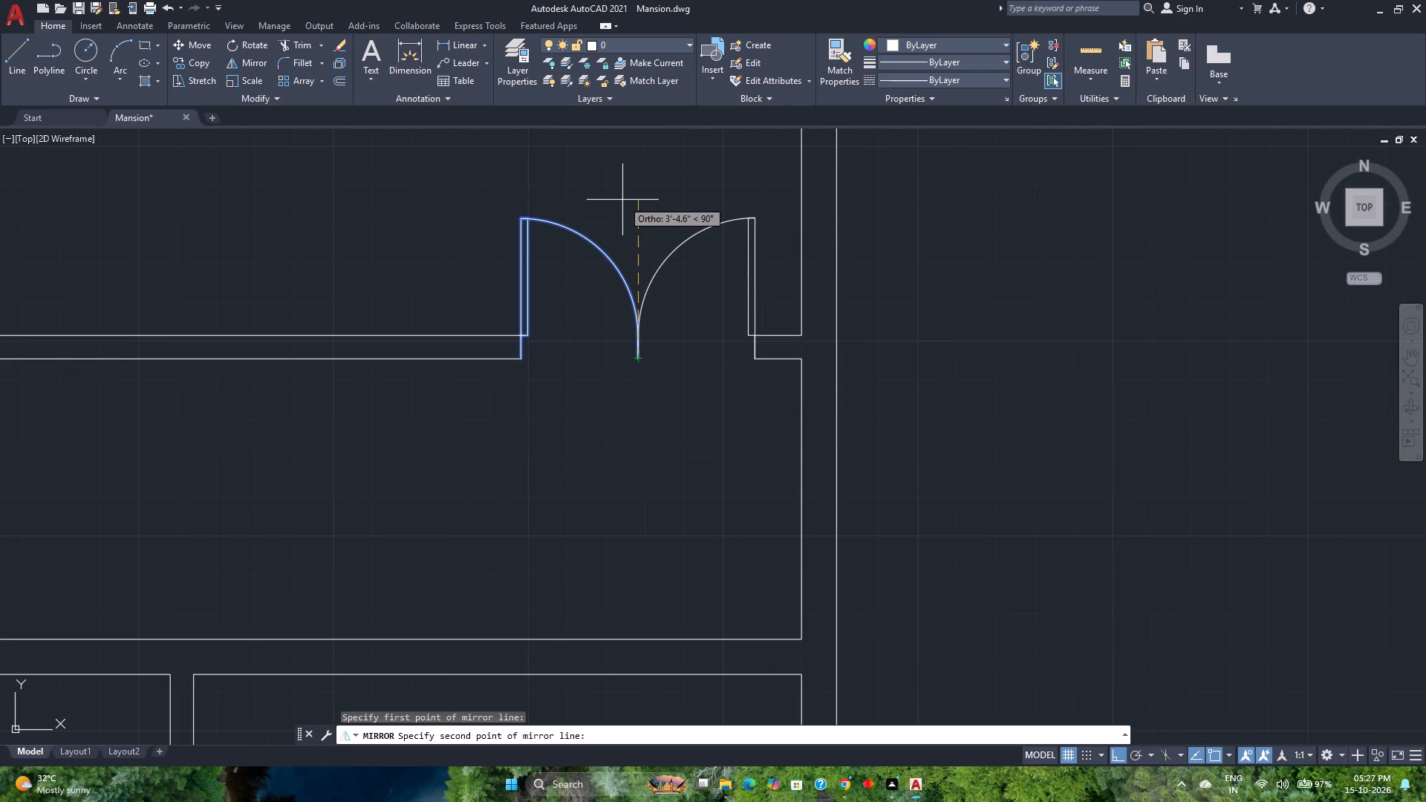
pyautogui.click(622, 200)
pyautogui.moveTo(650, 252); pyautogui.dragTo(622, 200)
# Set both leaves of the double door to a partly open angle of about 30°.
pyautogui.click(665, 258)
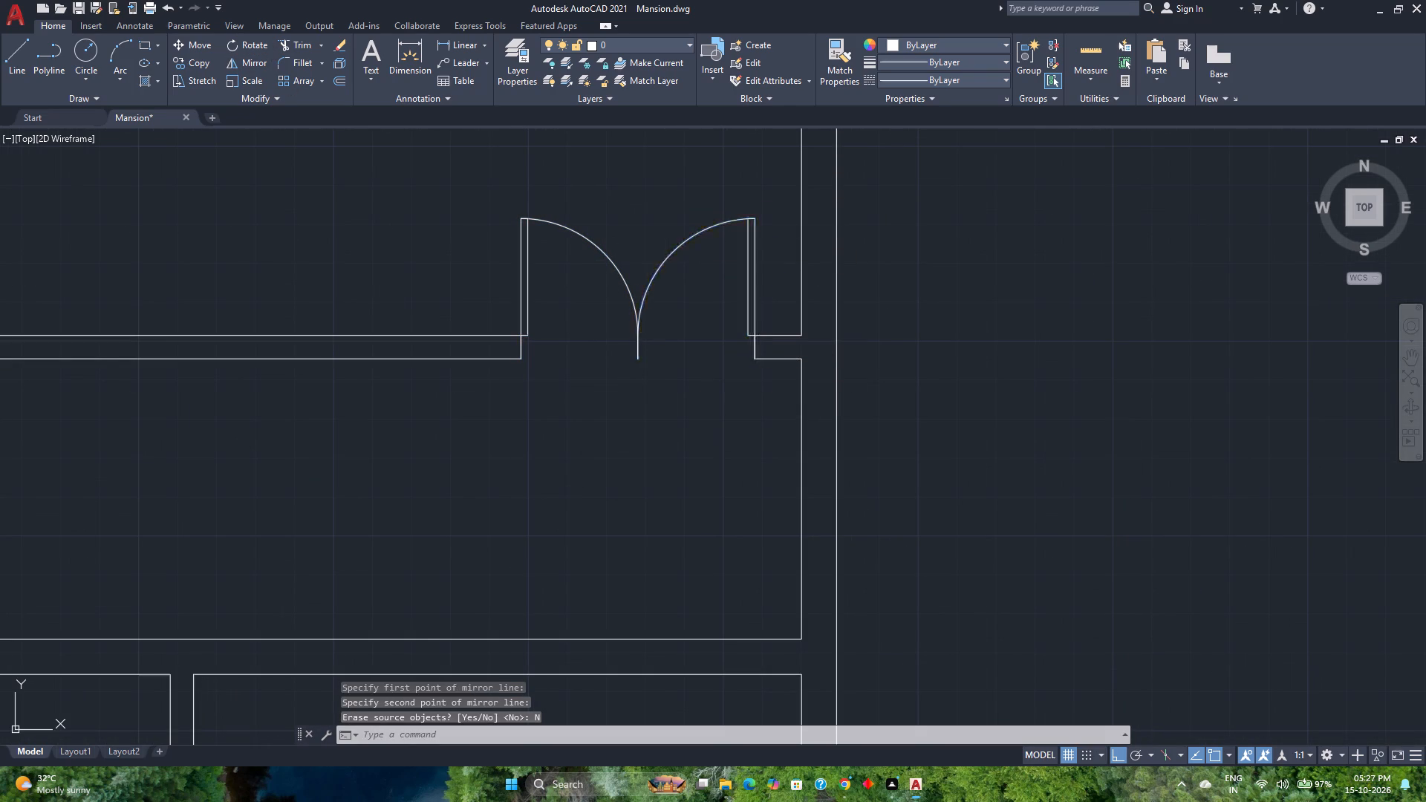
pyautogui.click(775, 279)
pyautogui.click(800, 289)
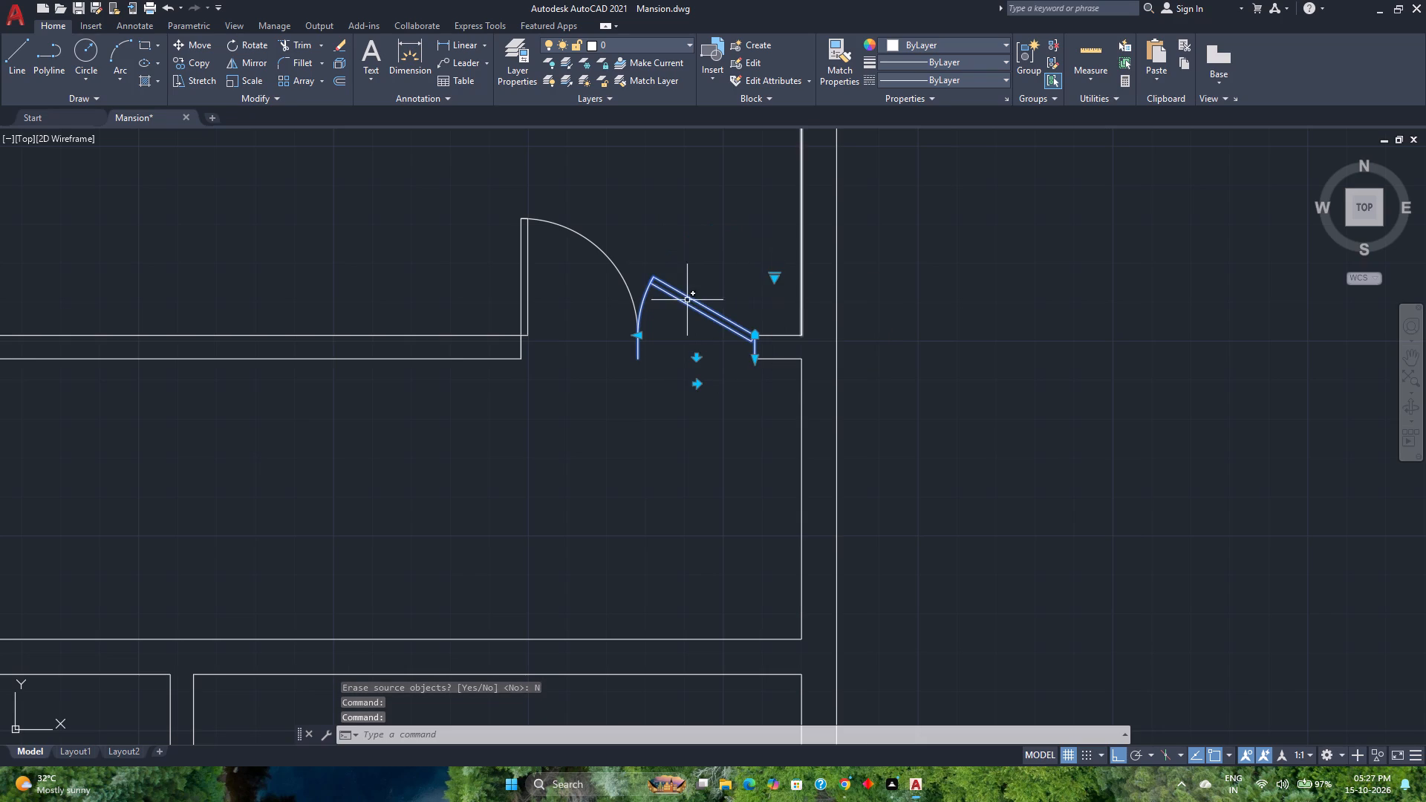
pyautogui.click(530, 262)
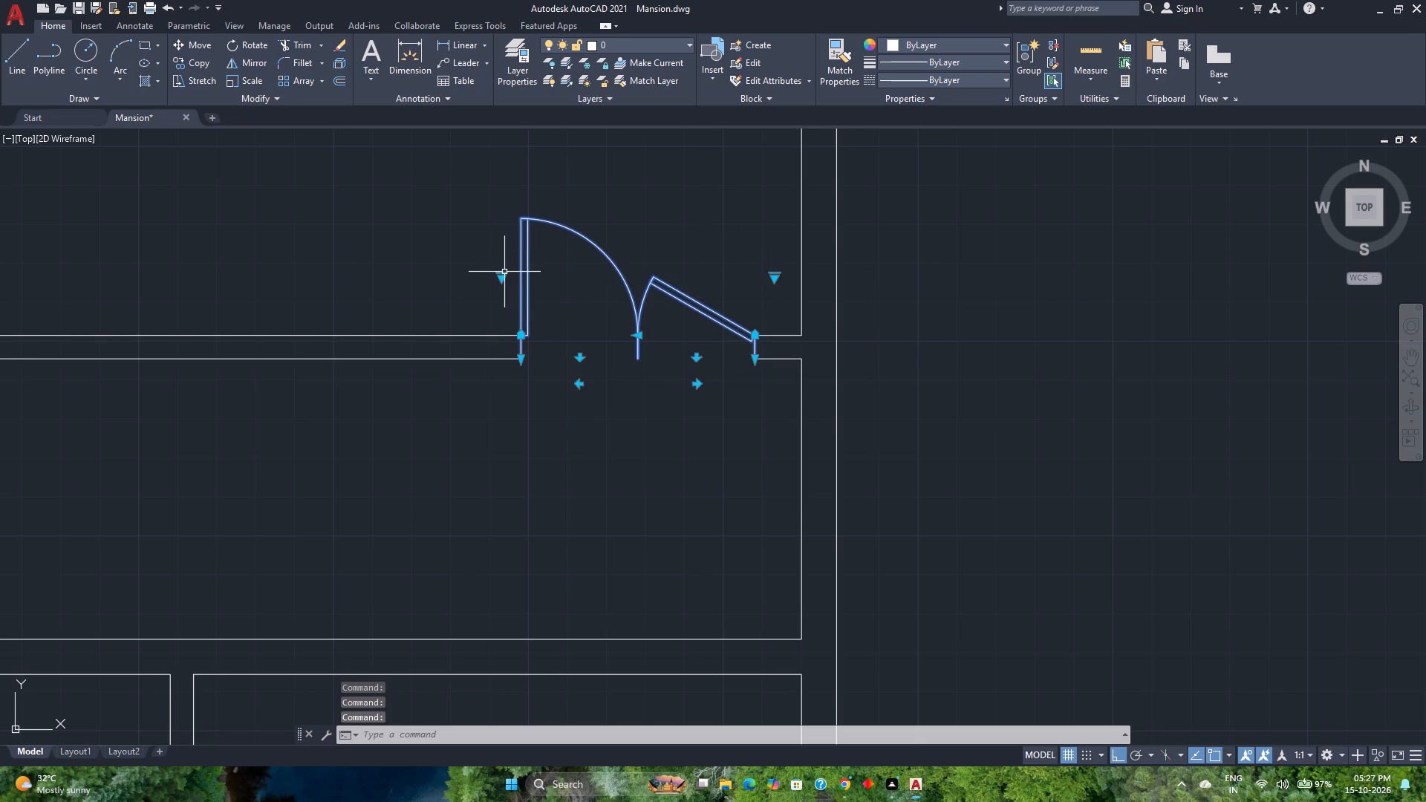
pyautogui.click(500, 276)
pyautogui.click(532, 289)
pyautogui.scroll(-2, 513, 435)
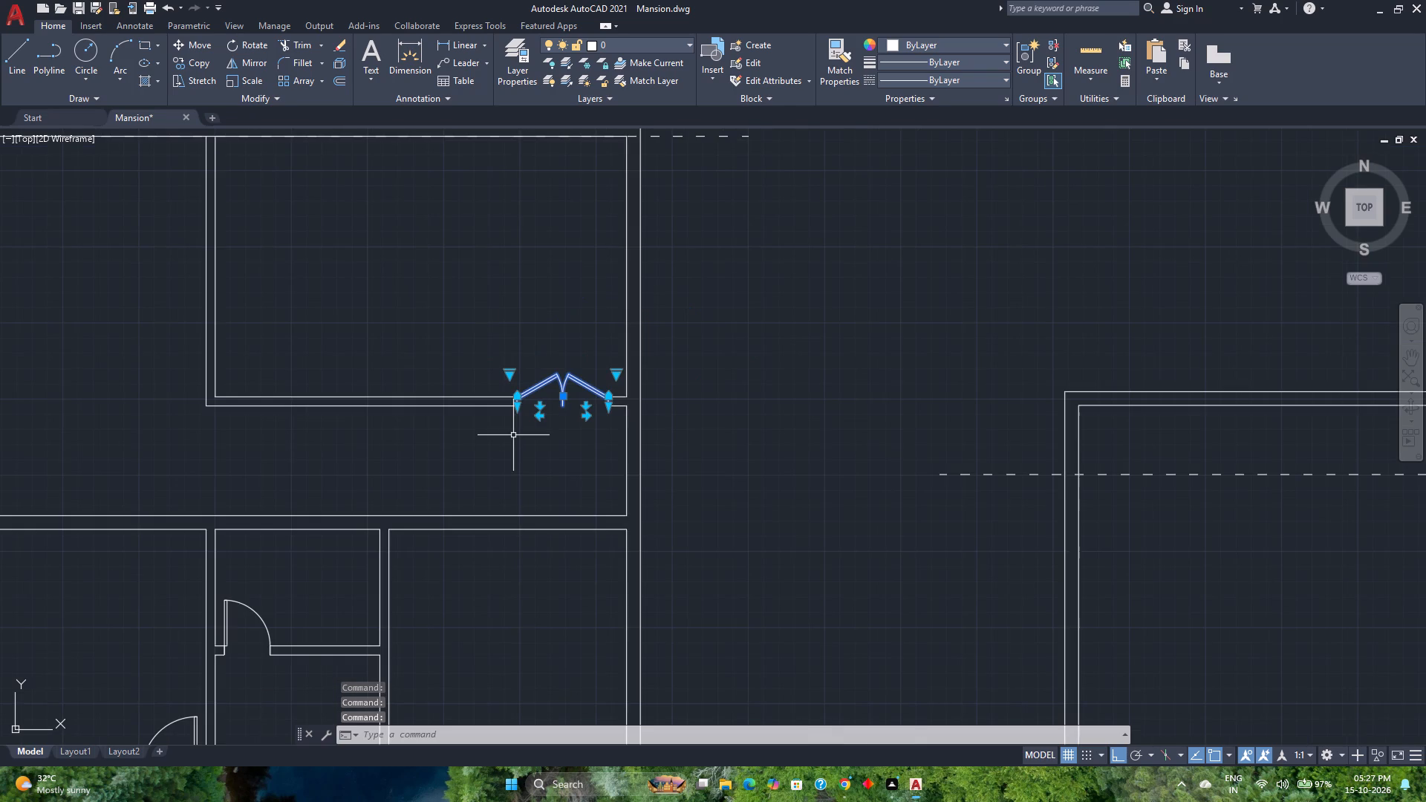
pyautogui.press('Escape')
# Save the drawing.
pyautogui.scroll(-3, 513, 435)
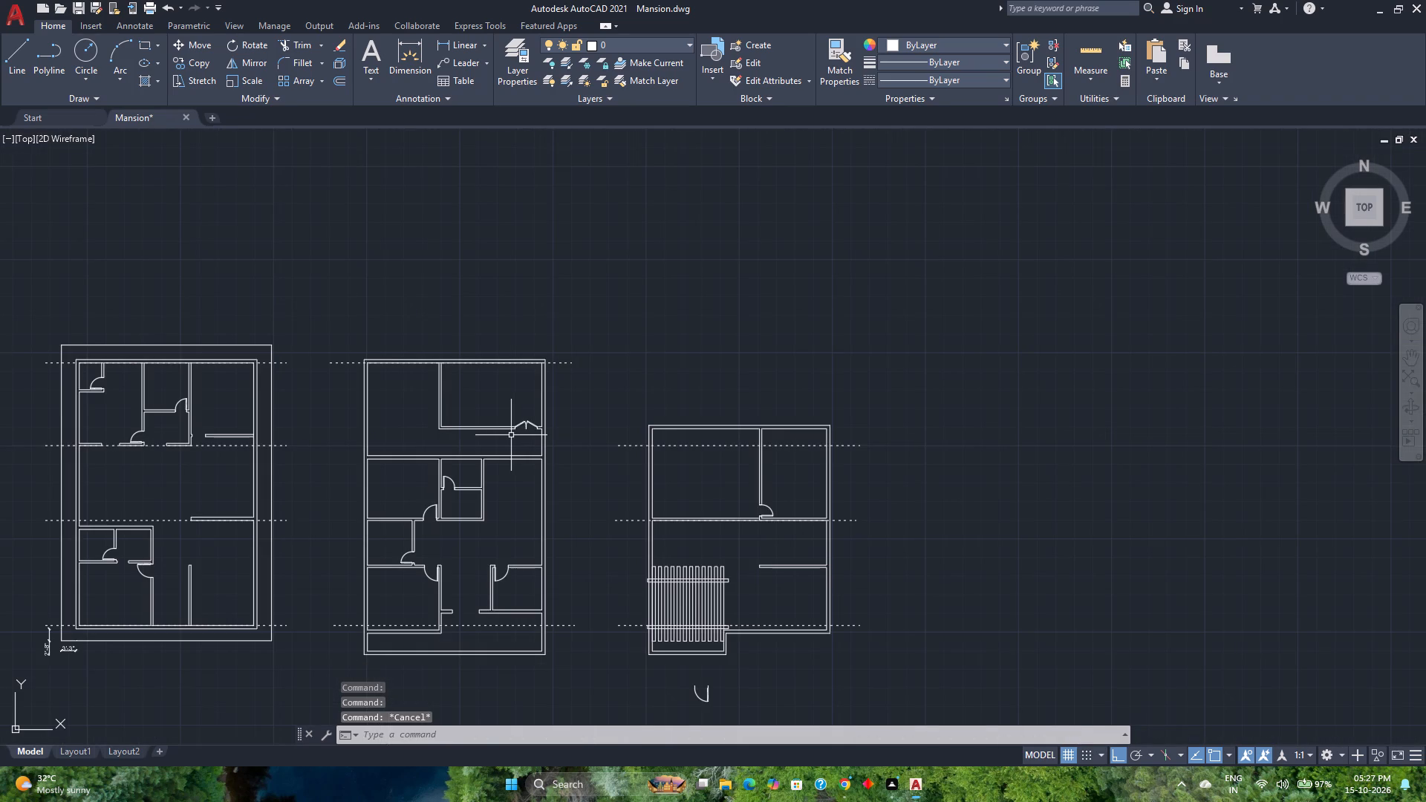
pyautogui.hotkey('ctrl', 's')
pyautogui.moveTo(535, 442); pyautogui.dragTo(678, 357, button='middle')
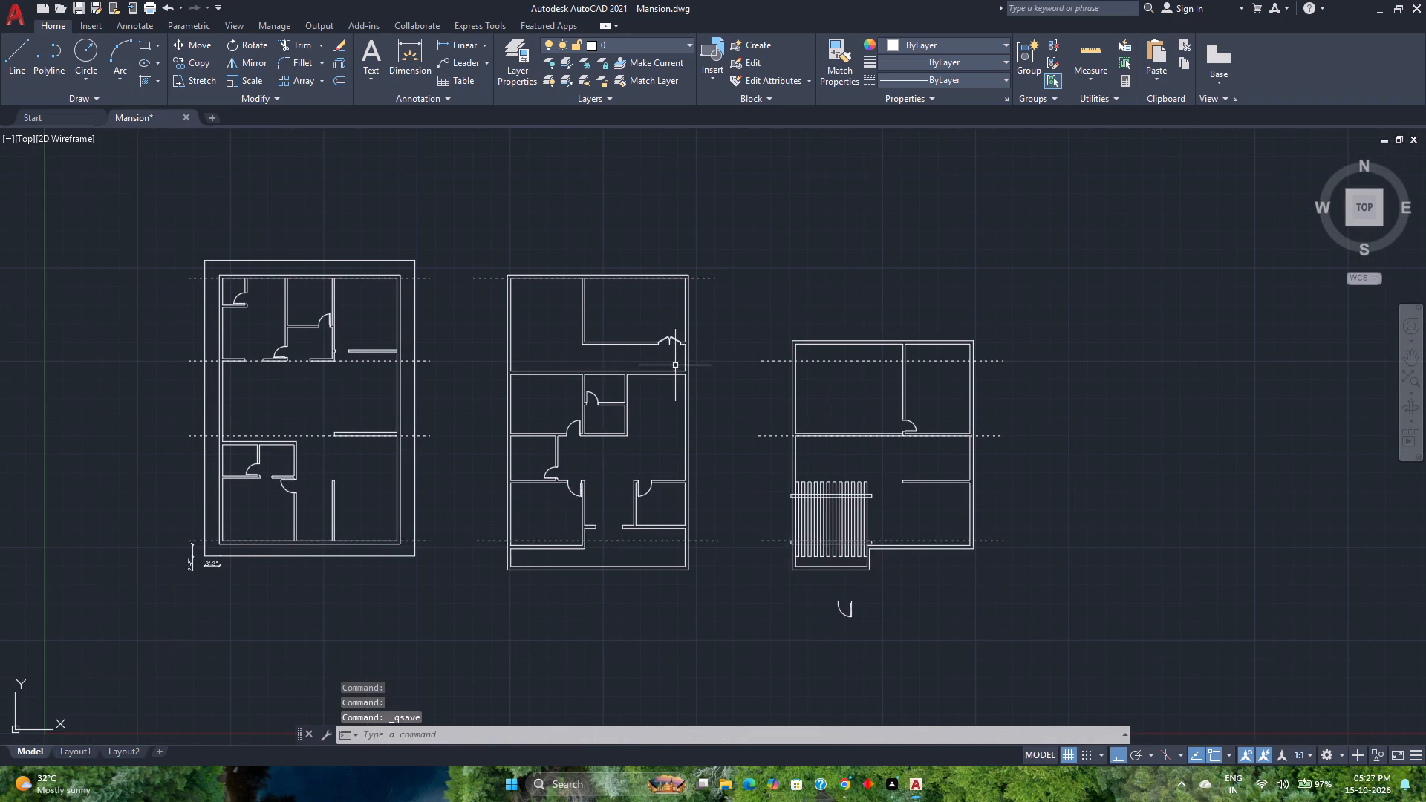
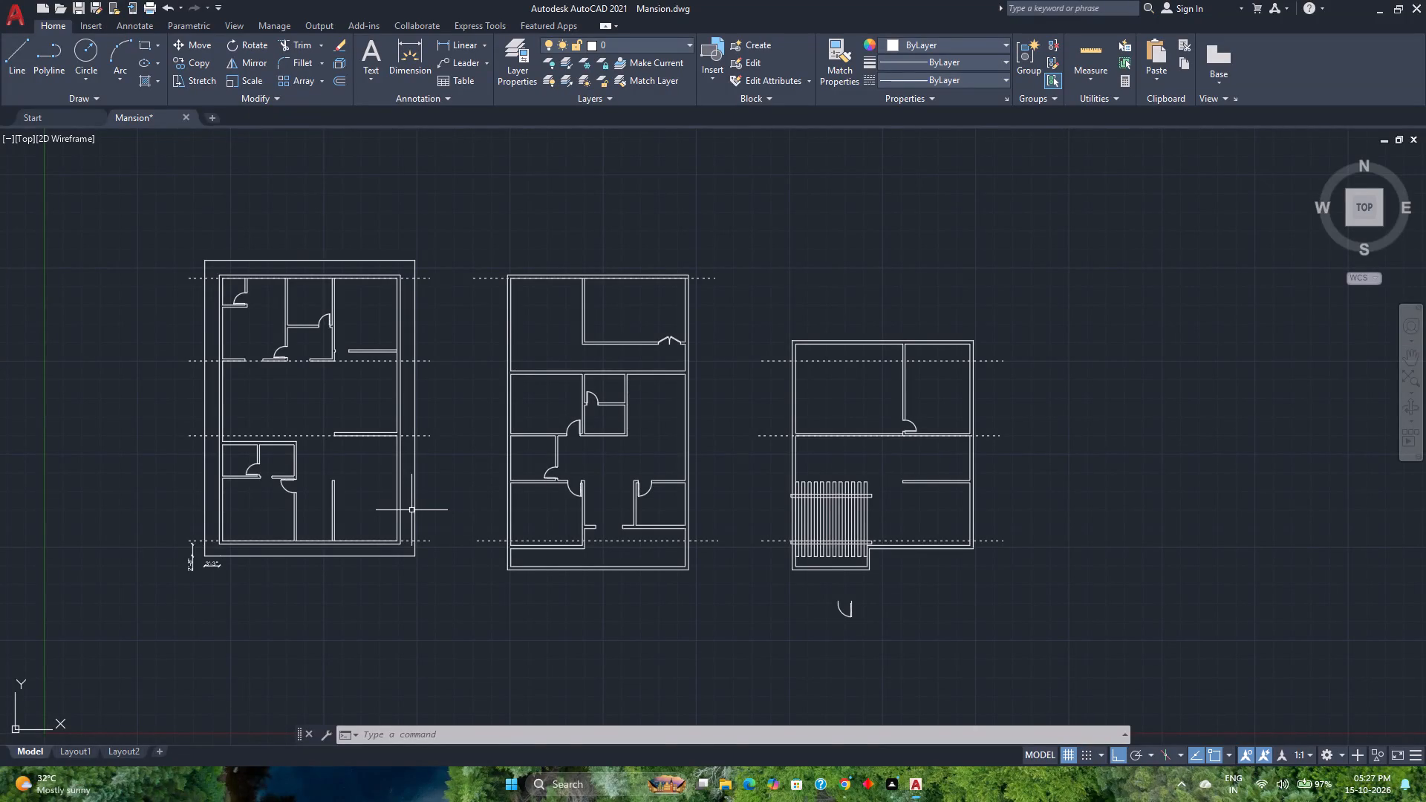
# Erase the dashed horizontal reference lines running across all three floor plans.
pyautogui.scroll(-1, 411, 508)
pyautogui.scroll(3, 268, 530)
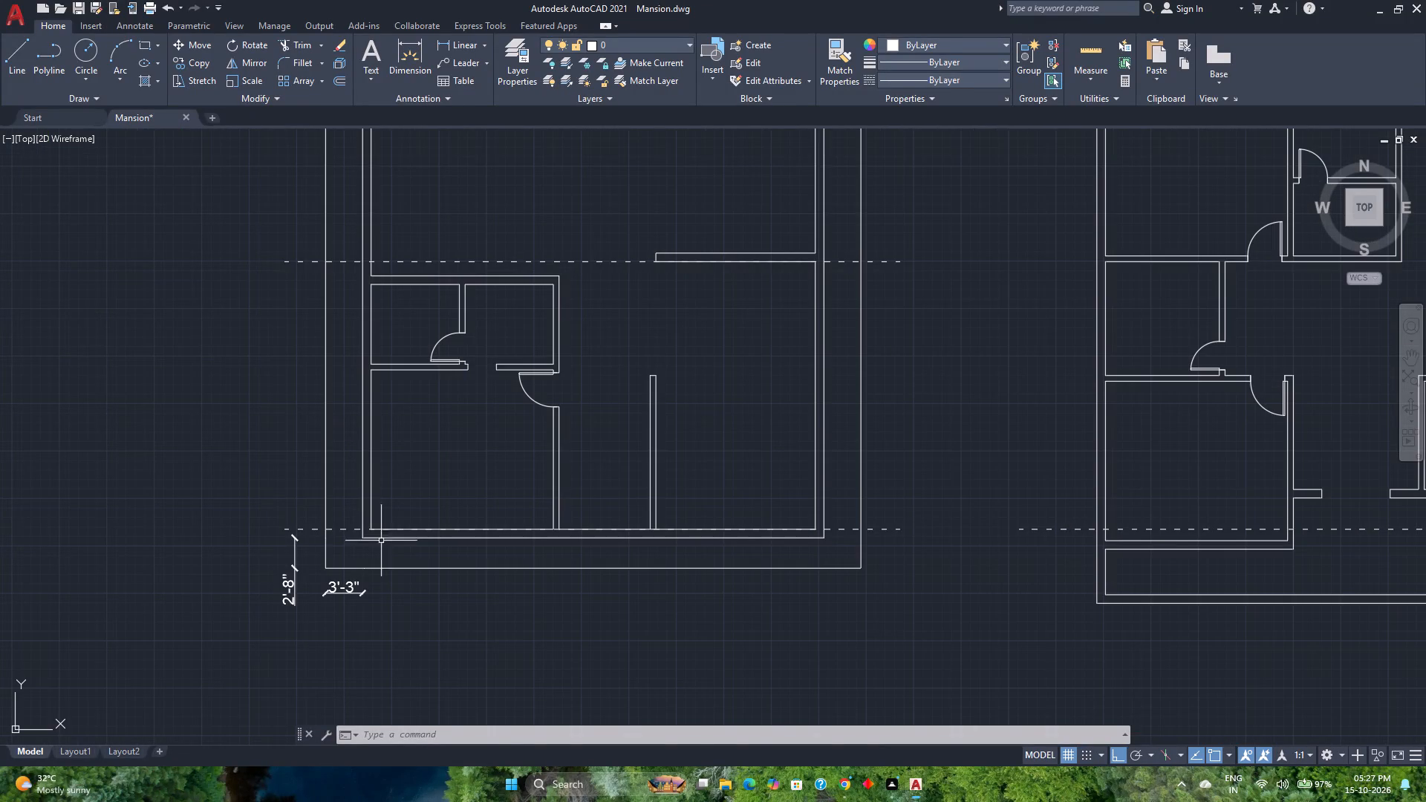
pyautogui.click(1049, 563)
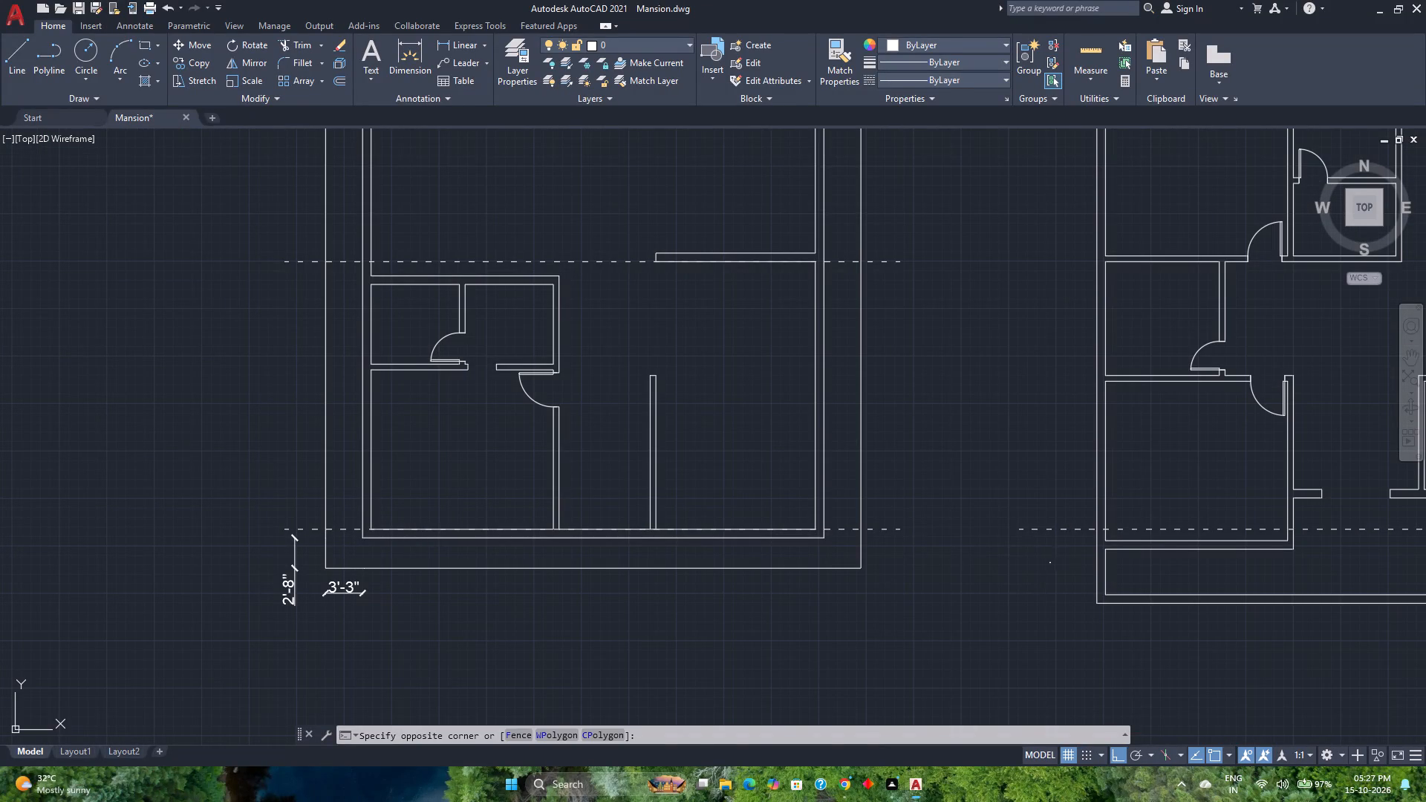
pyautogui.scroll(-2, 904, 364)
pyautogui.moveTo(904, 364); pyautogui.dragTo(915, 483, button='middle')
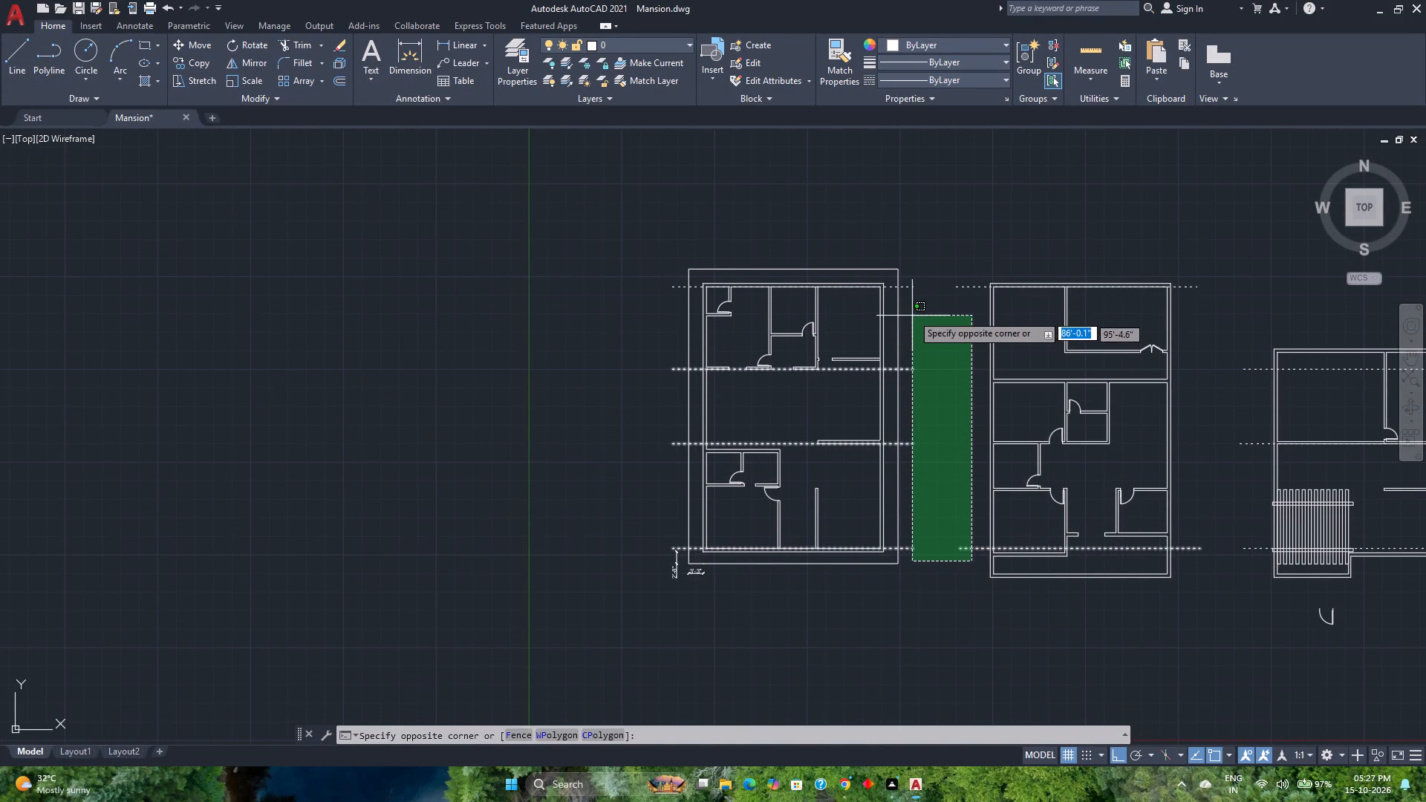
pyautogui.click(905, 244)
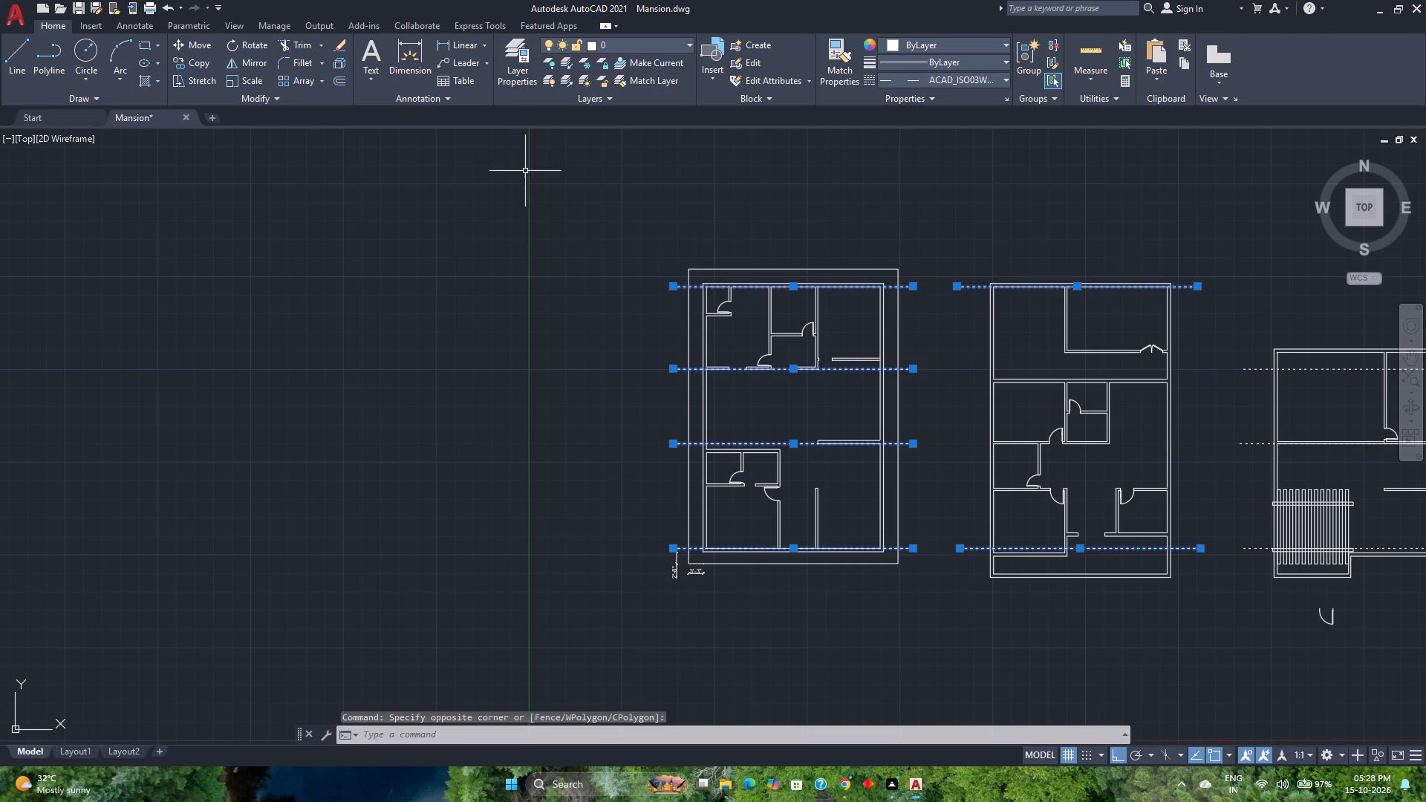
pyautogui.press('Delete')
pyautogui.click(1258, 564)
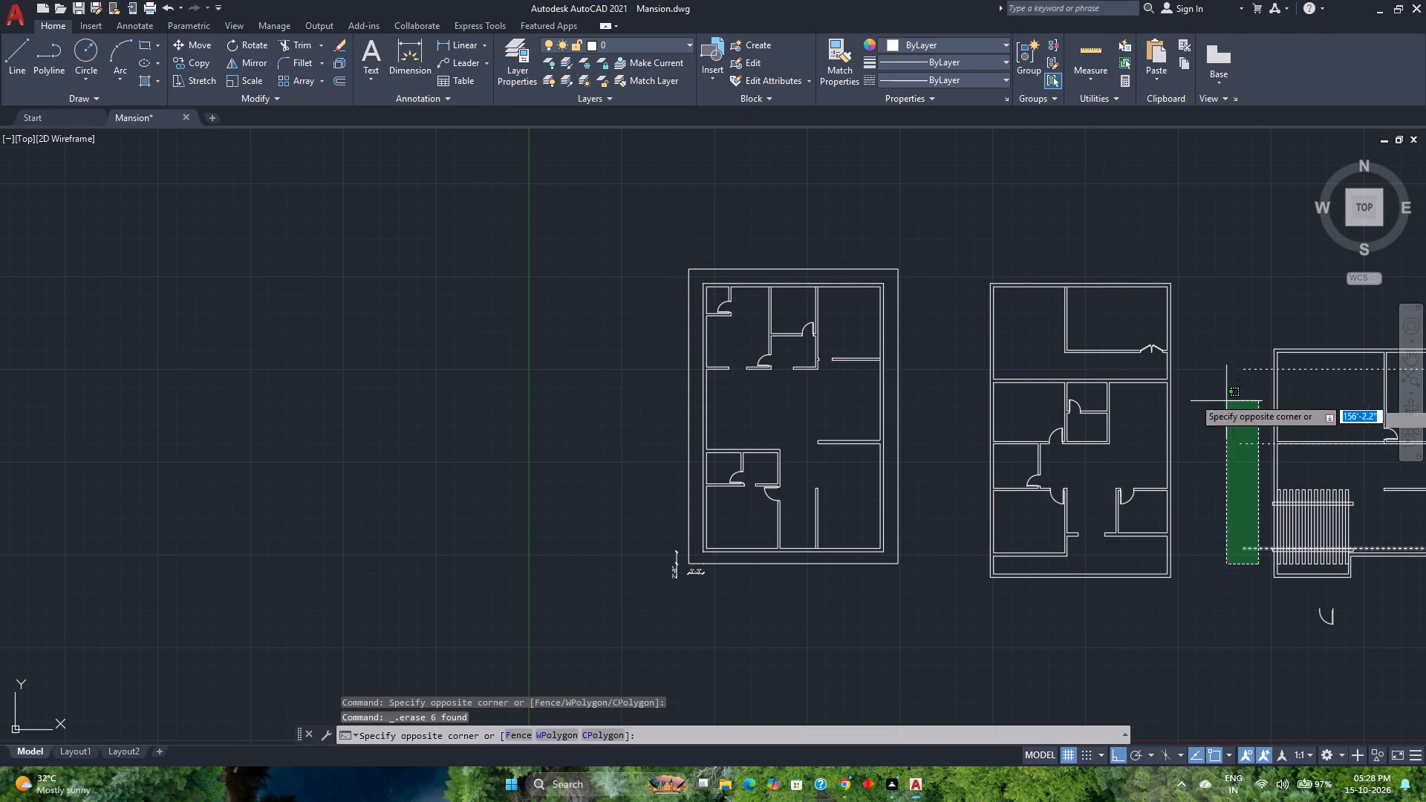
pyautogui.click(1209, 353)
pyautogui.press('Delete')
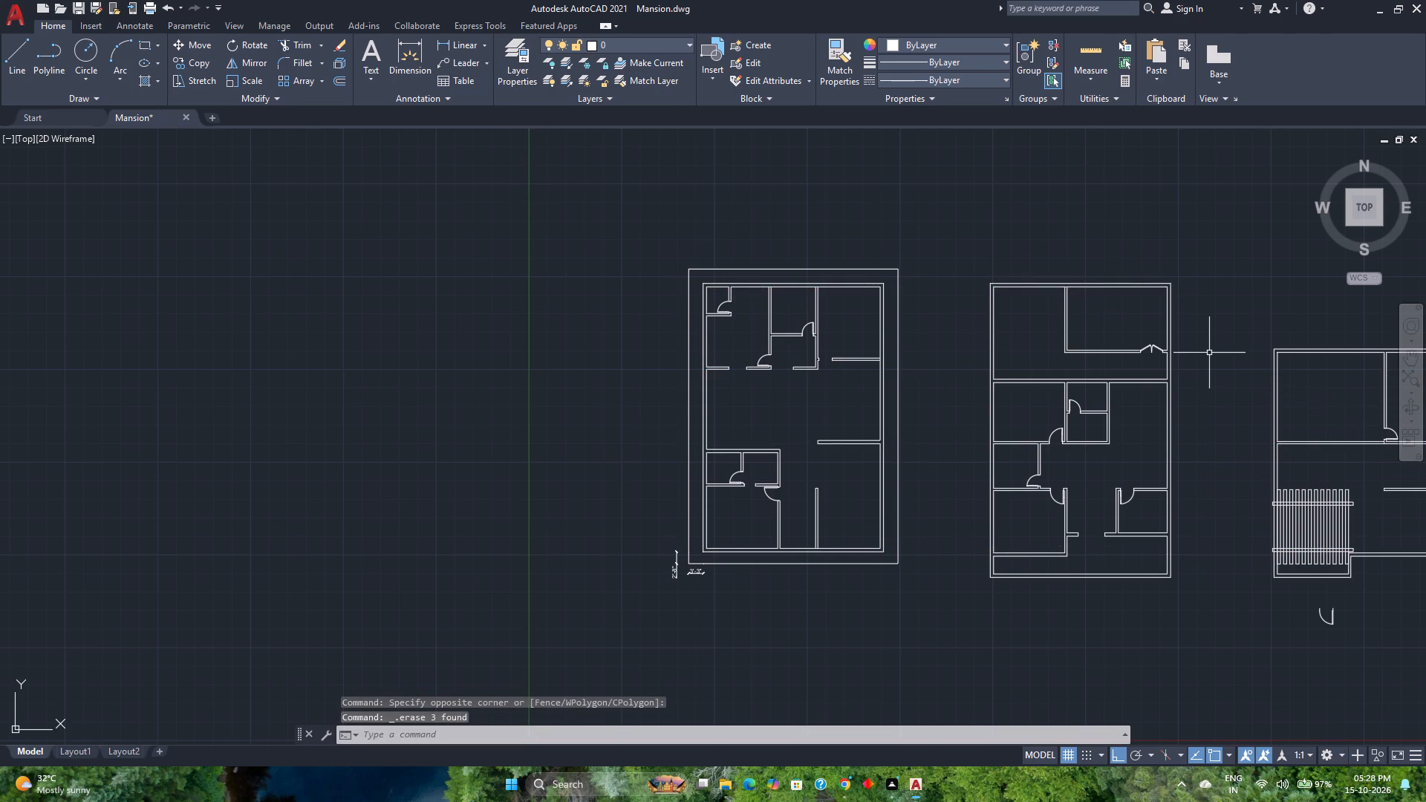
# Erase the spare door symbol lying below the third plan.
pyautogui.moveTo(1233, 532); pyautogui.dragTo(992, 458, button='middle')
pyautogui.middleClick(990, 458)
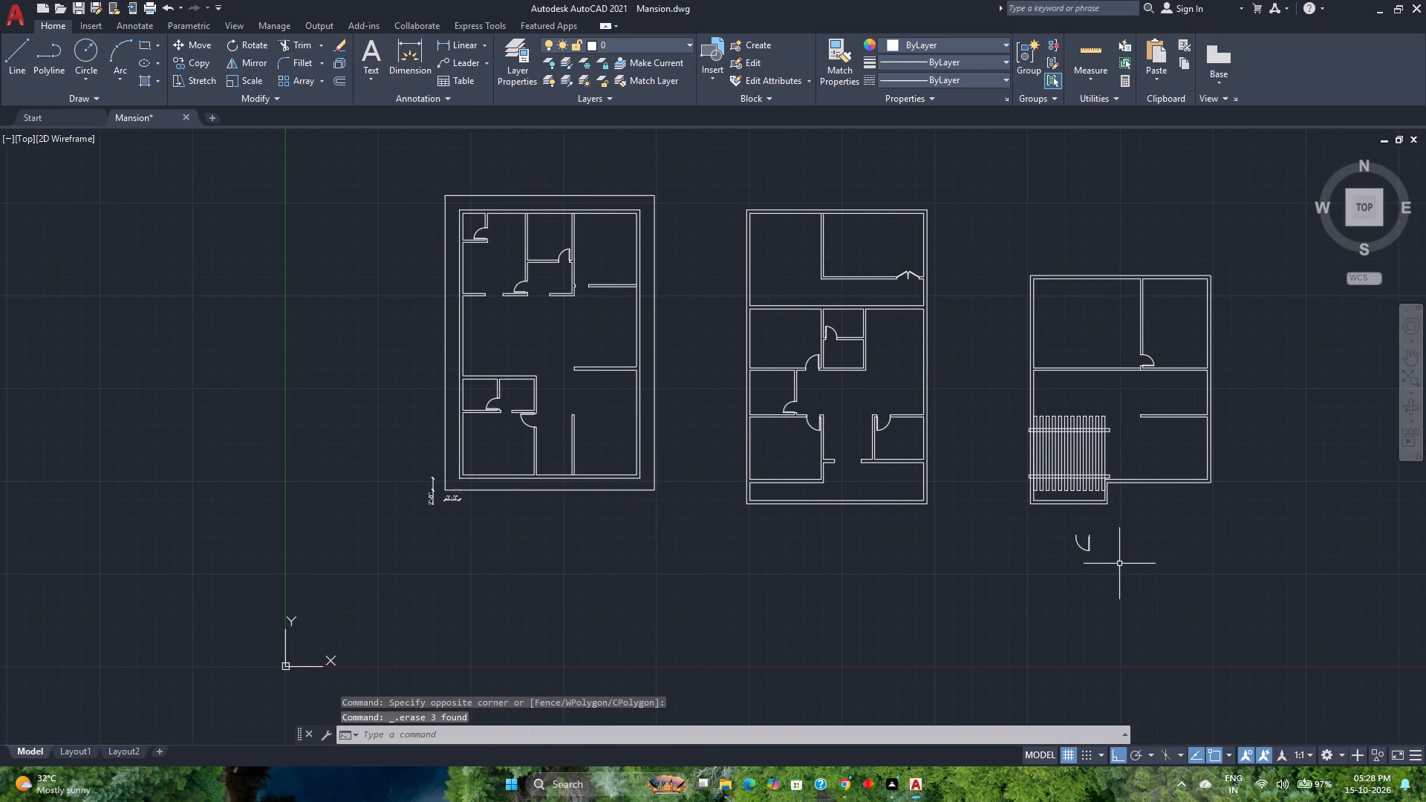
pyautogui.click(1123, 566)
pyautogui.click(1054, 535)
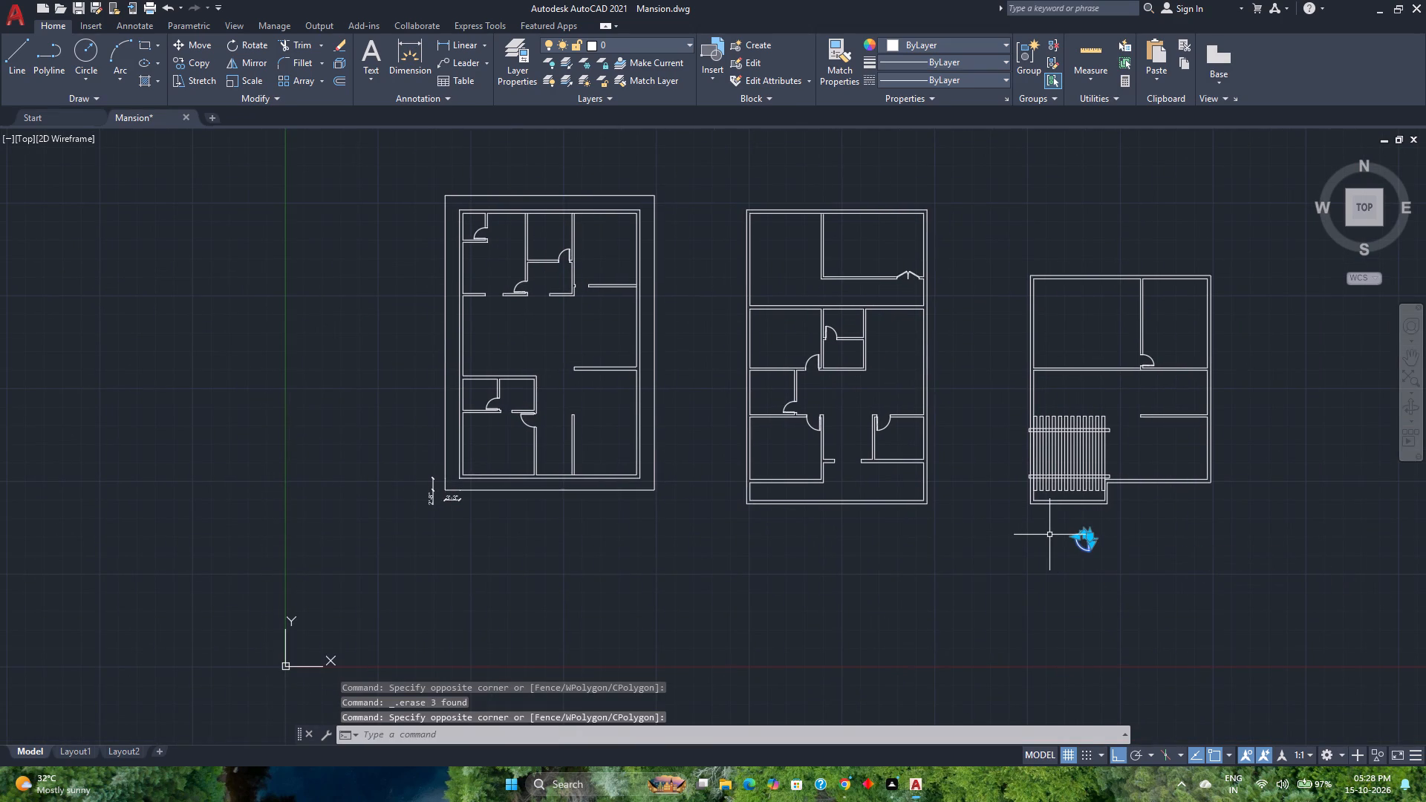
pyautogui.press('Delete')
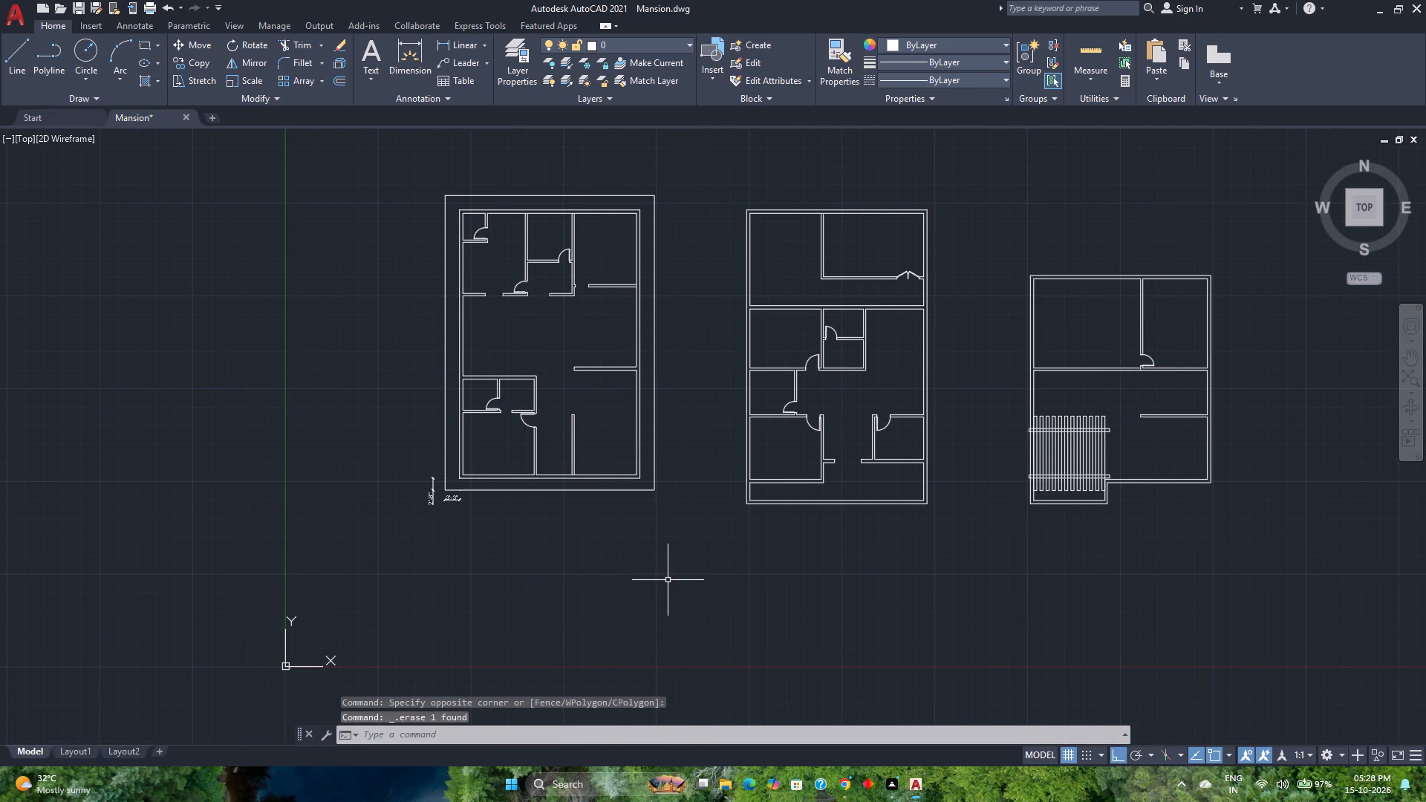
# Save the drawing.
pyautogui.scroll(2, 668, 580)
pyautogui.scroll(-2, 668, 580)
pyautogui.moveTo(672, 572); pyautogui.dragTo(703, 599, button='middle')
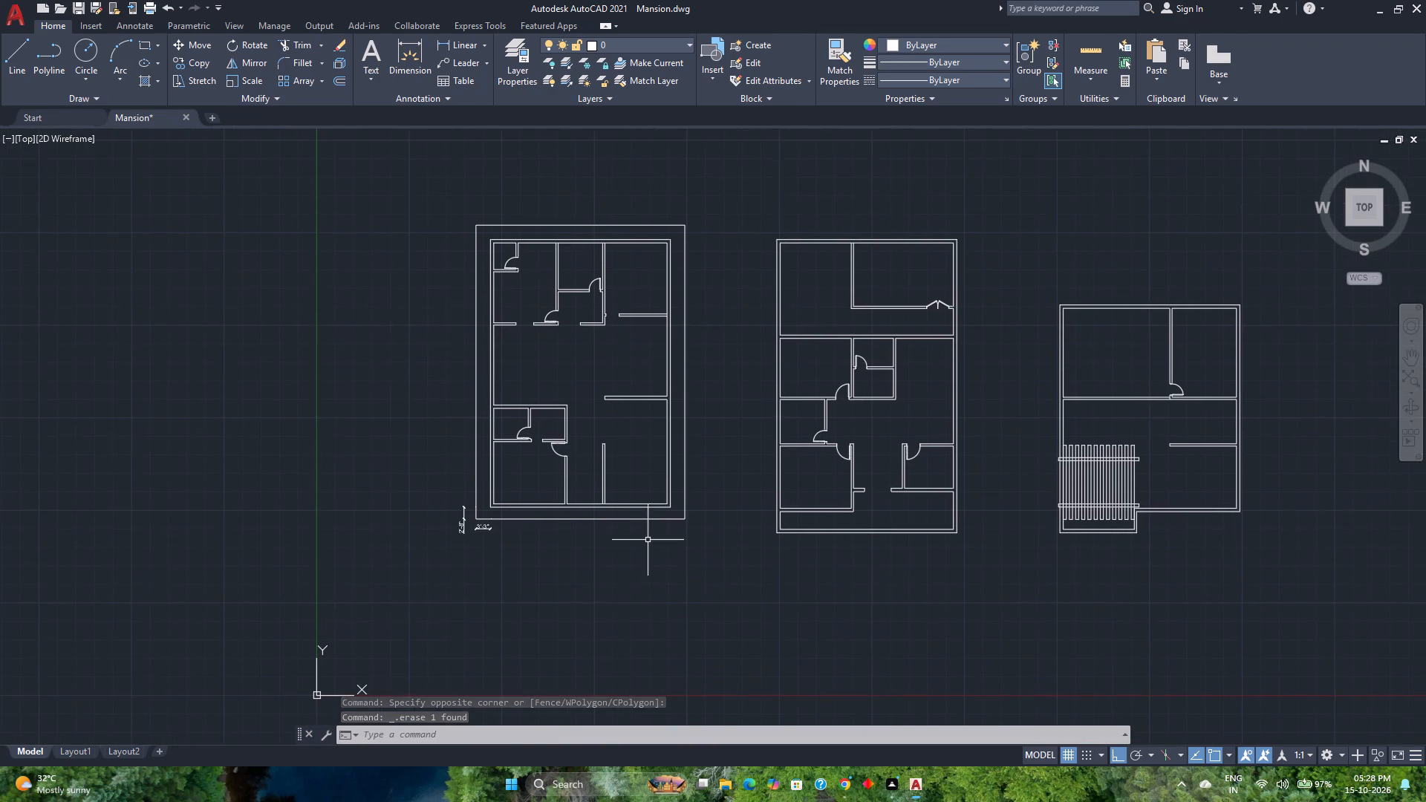
pyautogui.scroll(1, 648, 540)
pyautogui.moveTo(648, 540); pyautogui.dragTo(651, 639, button='middle')
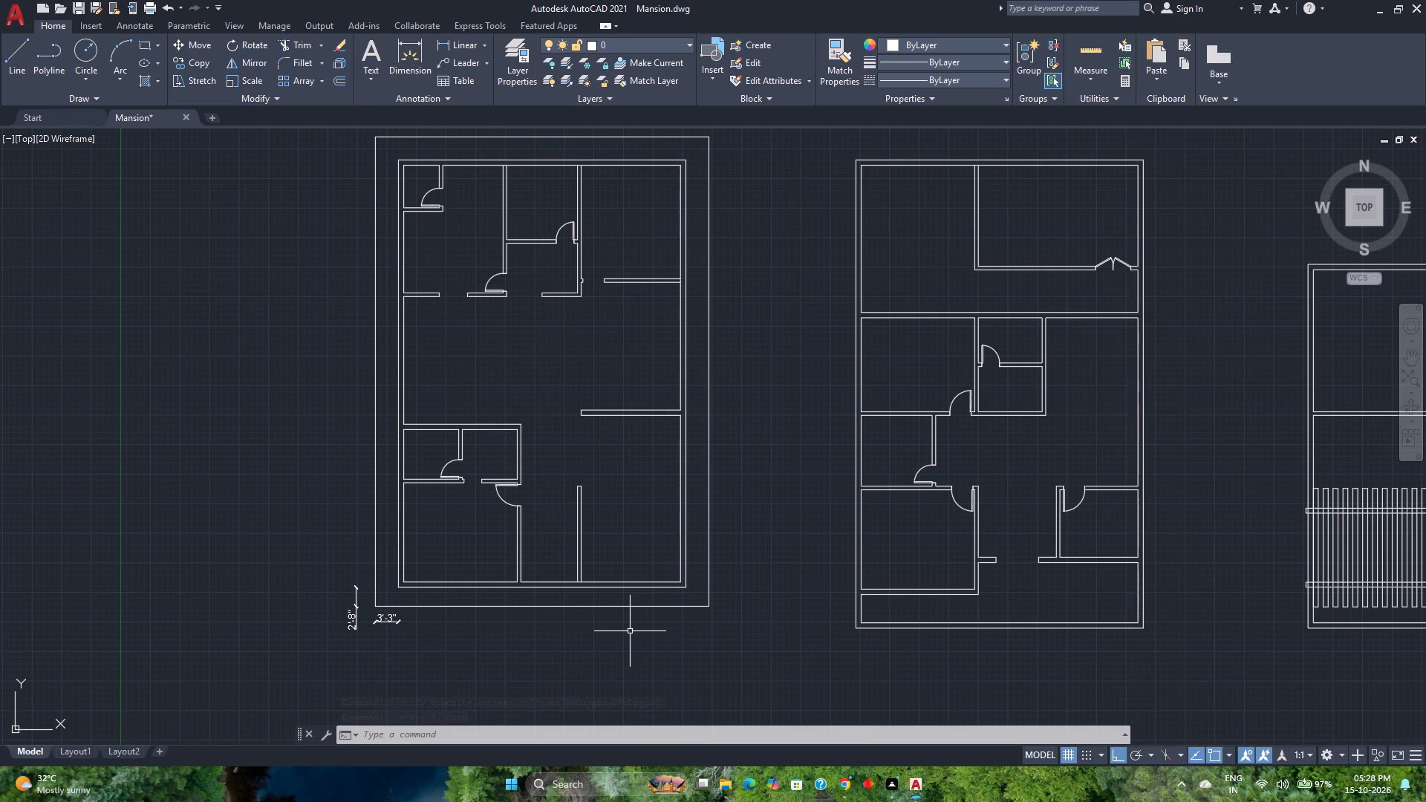
pyautogui.hotkey('ctrl', 's')
# Examine the third plan's slatted area and surrounding walls, and compare the layouts of all three plans.
pyautogui.scroll(-2, 632, 618)
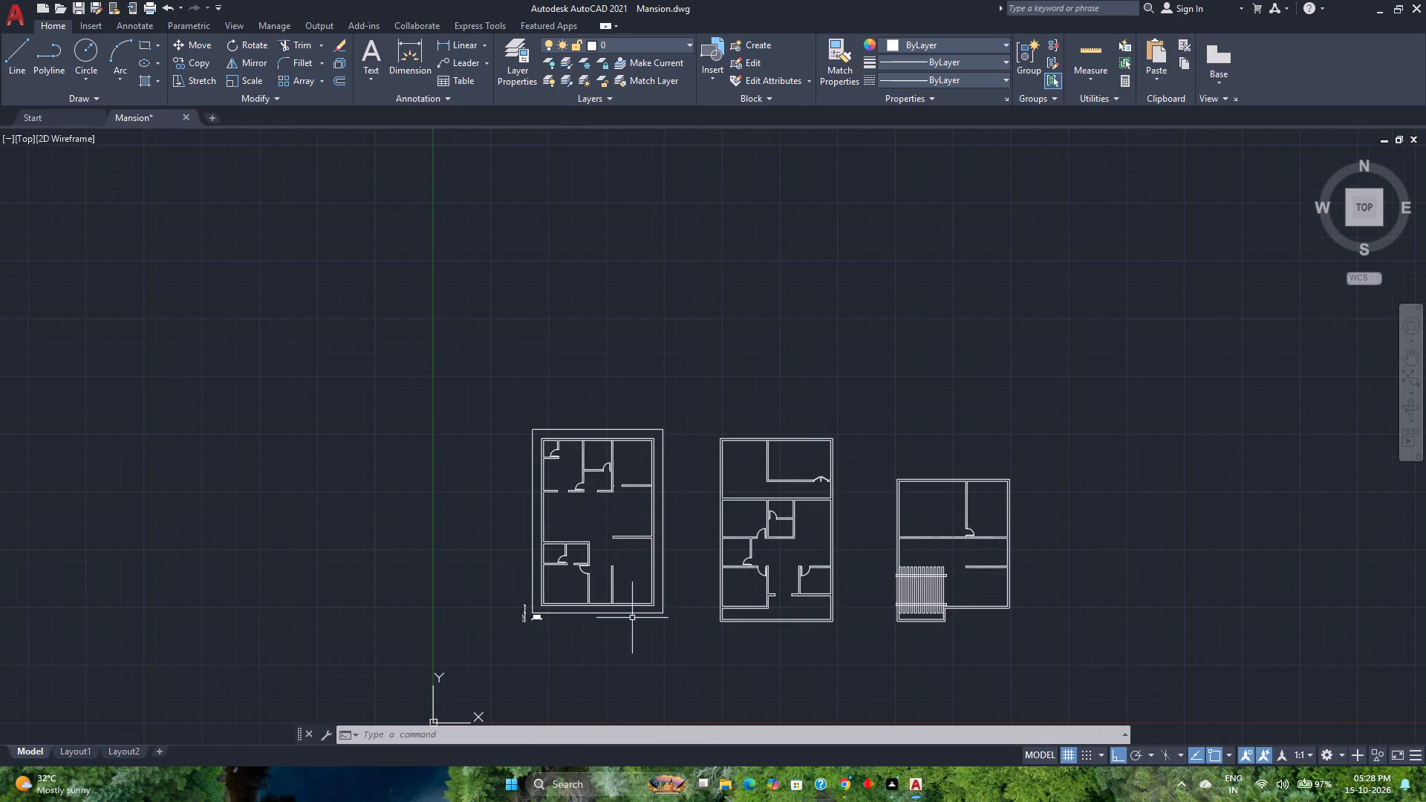
pyautogui.scroll(2, 665, 600)
pyautogui.moveTo(1109, 605); pyautogui.dragTo(786, 578, button='middle')
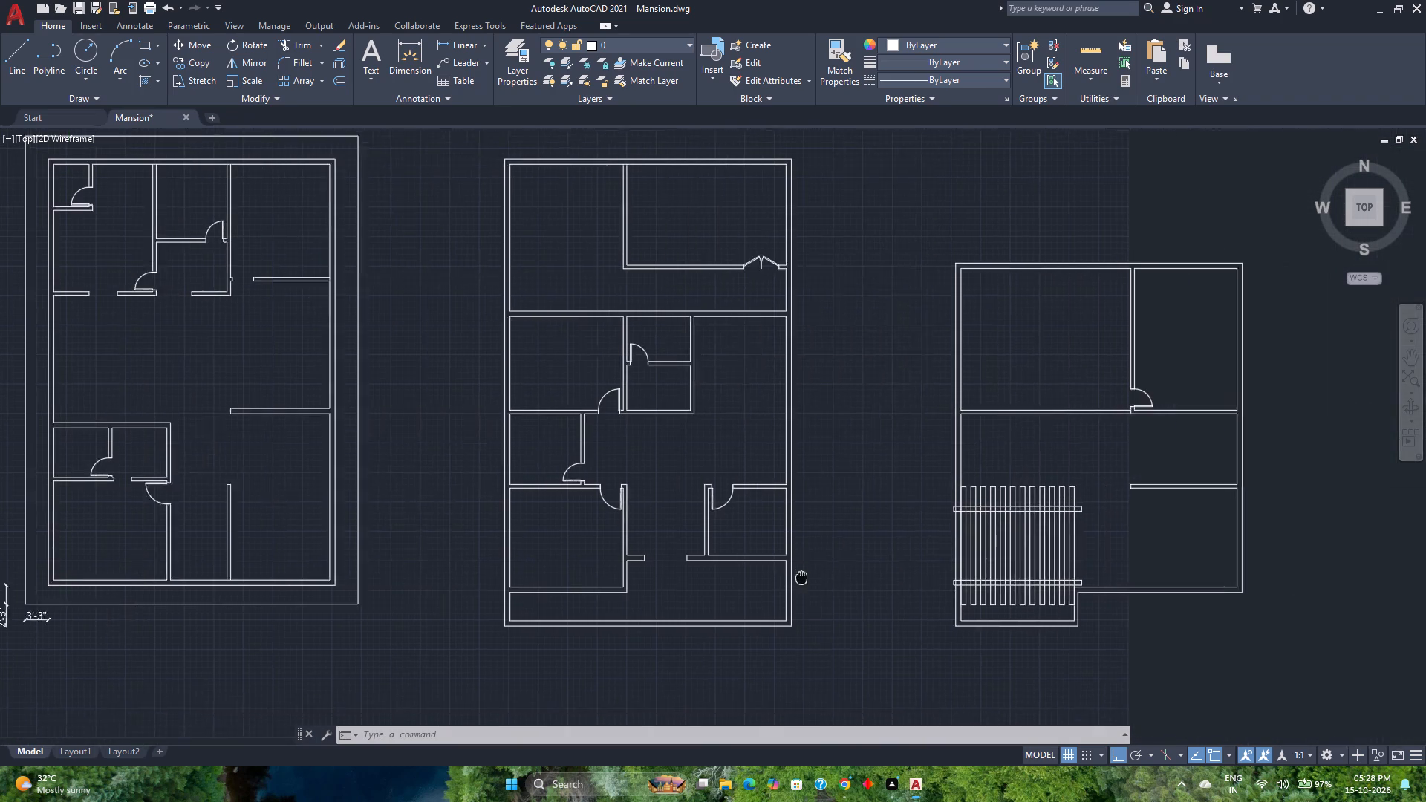
pyautogui.moveTo(786, 578); pyautogui.dragTo(764, 581, button='middle')
pyautogui.middleClick(764, 581)
pyautogui.scroll(2, 963, 596)
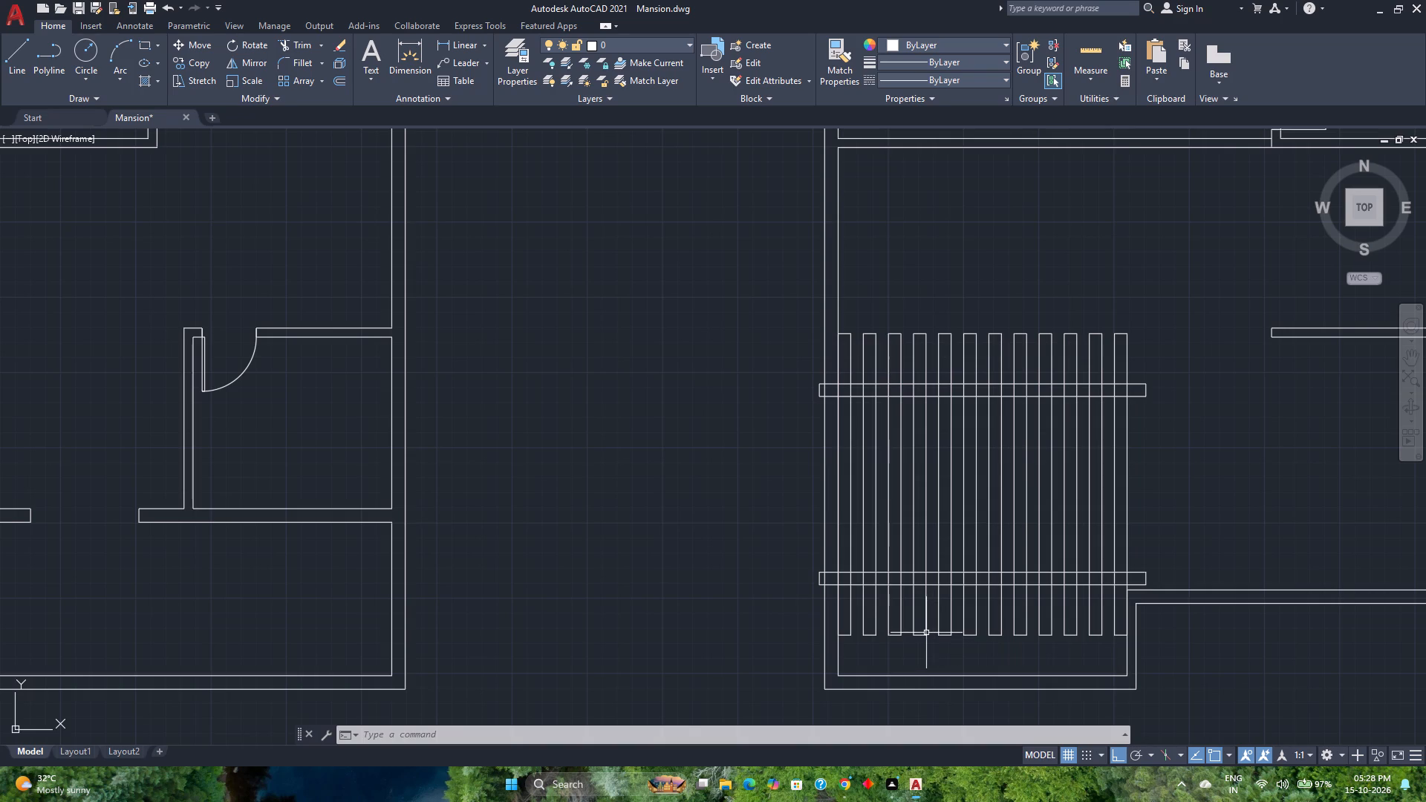
pyautogui.scroll(-1, 662, 564)
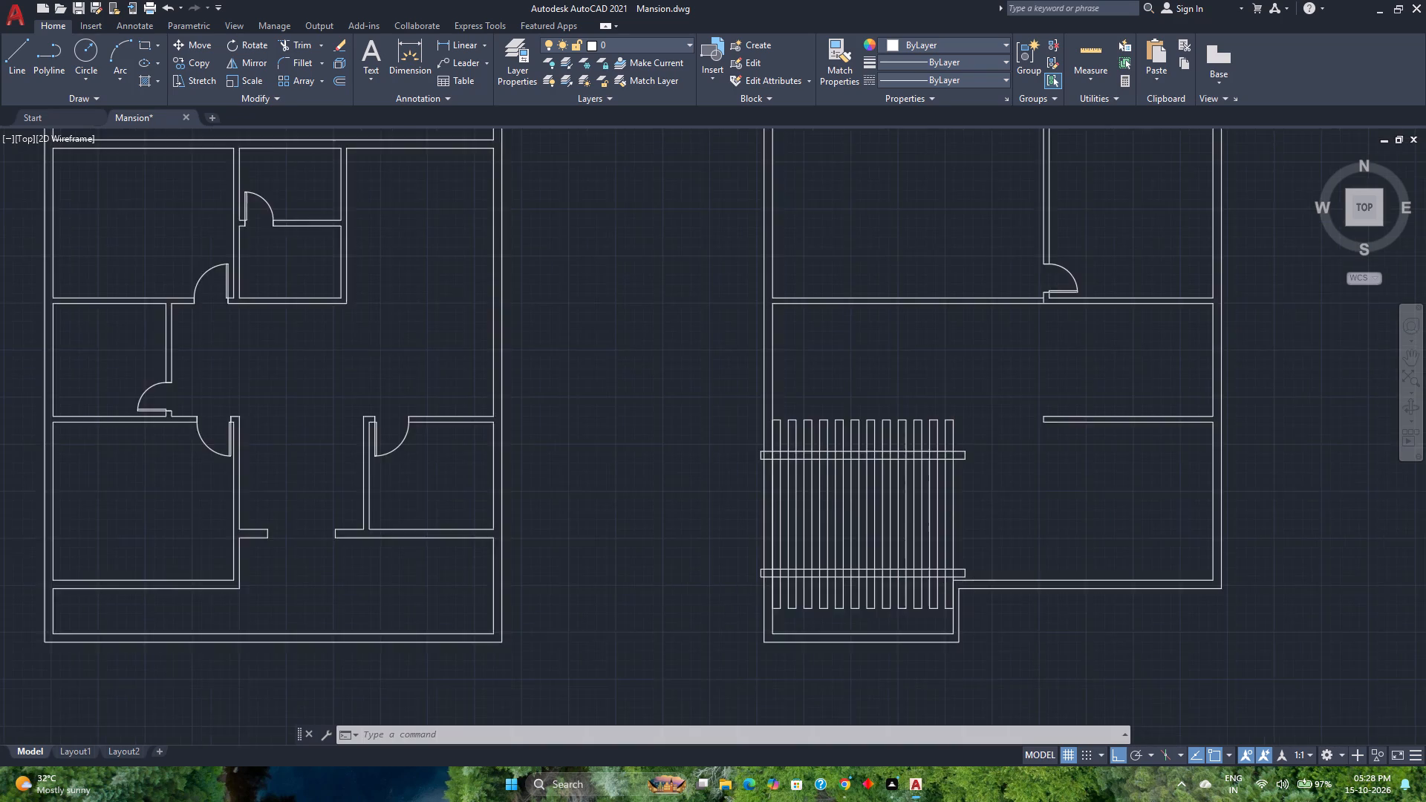
pyautogui.scroll(-3, 662, 564)
pyautogui.scroll(1, 718, 541)
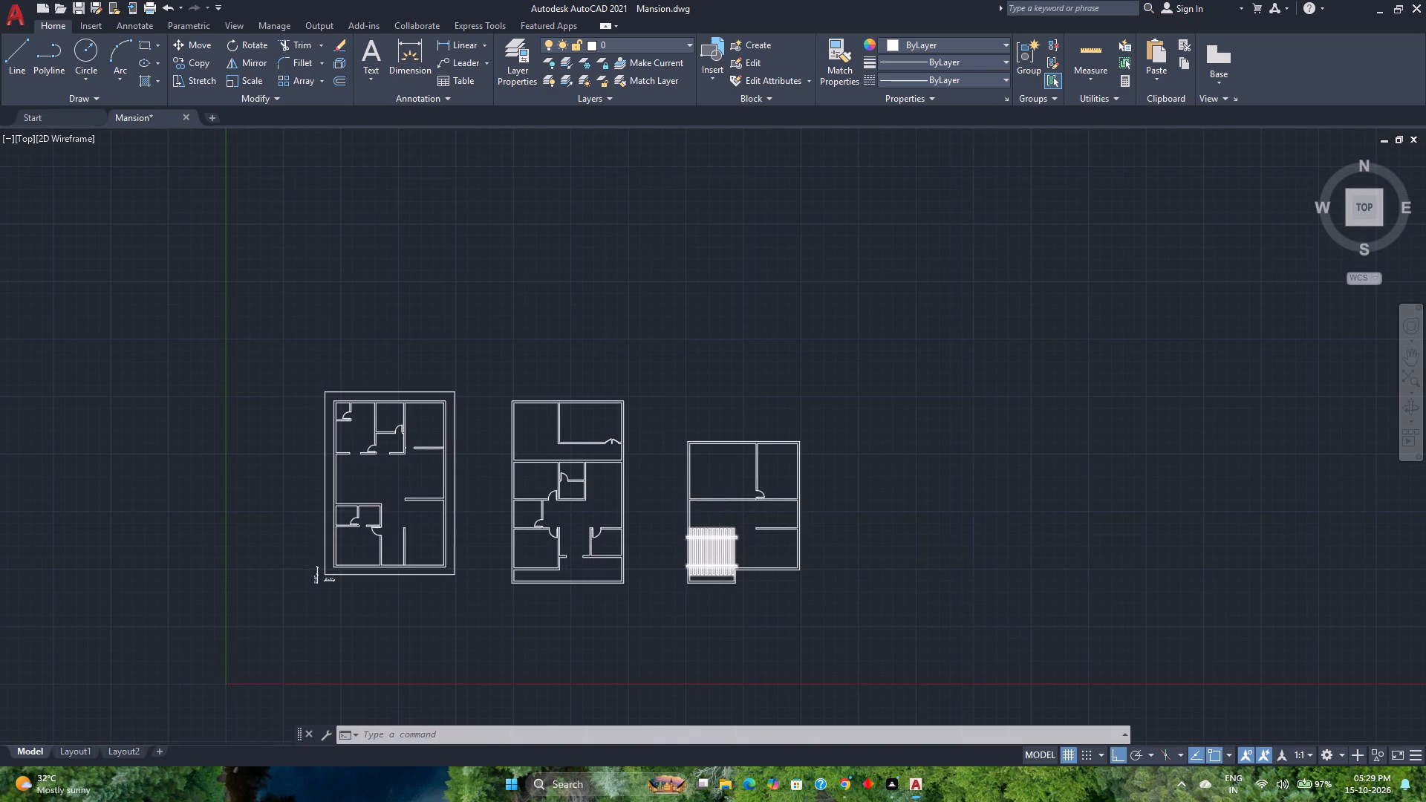
pyautogui.scroll(3, 718, 541)
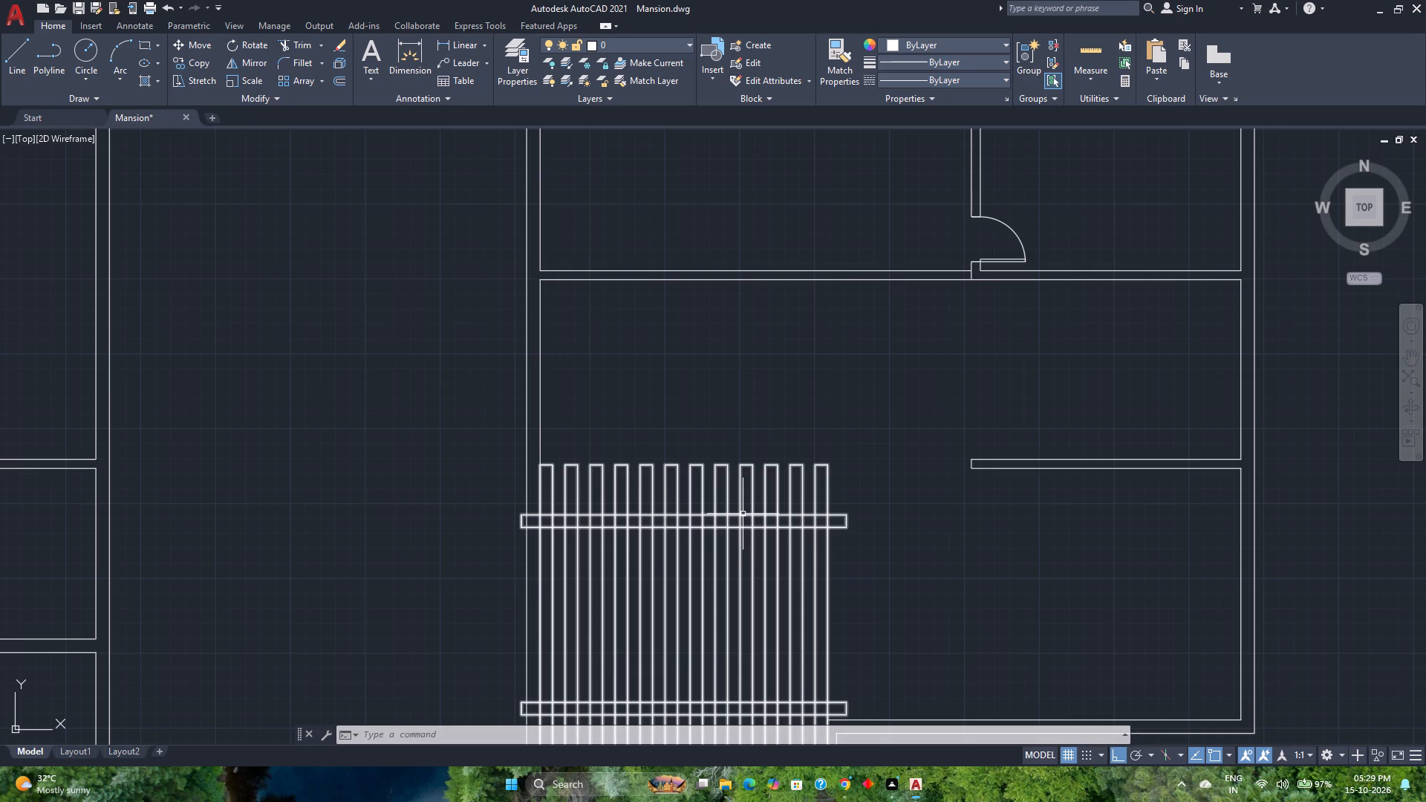
pyautogui.scroll(-2, 677, 538)
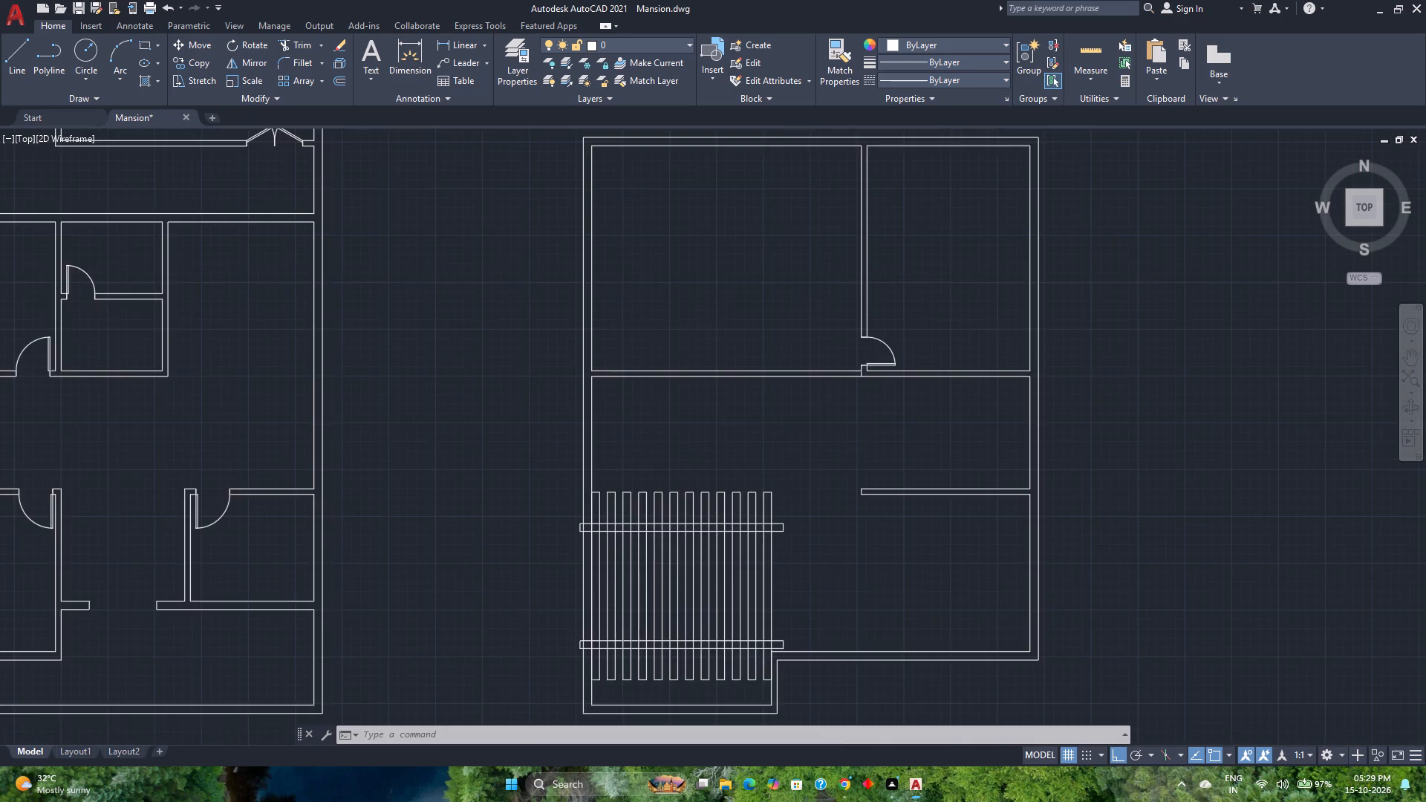
pyautogui.scroll(-1, 530, 586)
pyautogui.moveTo(530, 586); pyautogui.dragTo(743, 511, button='middle')
pyautogui.middleClick(743, 511)
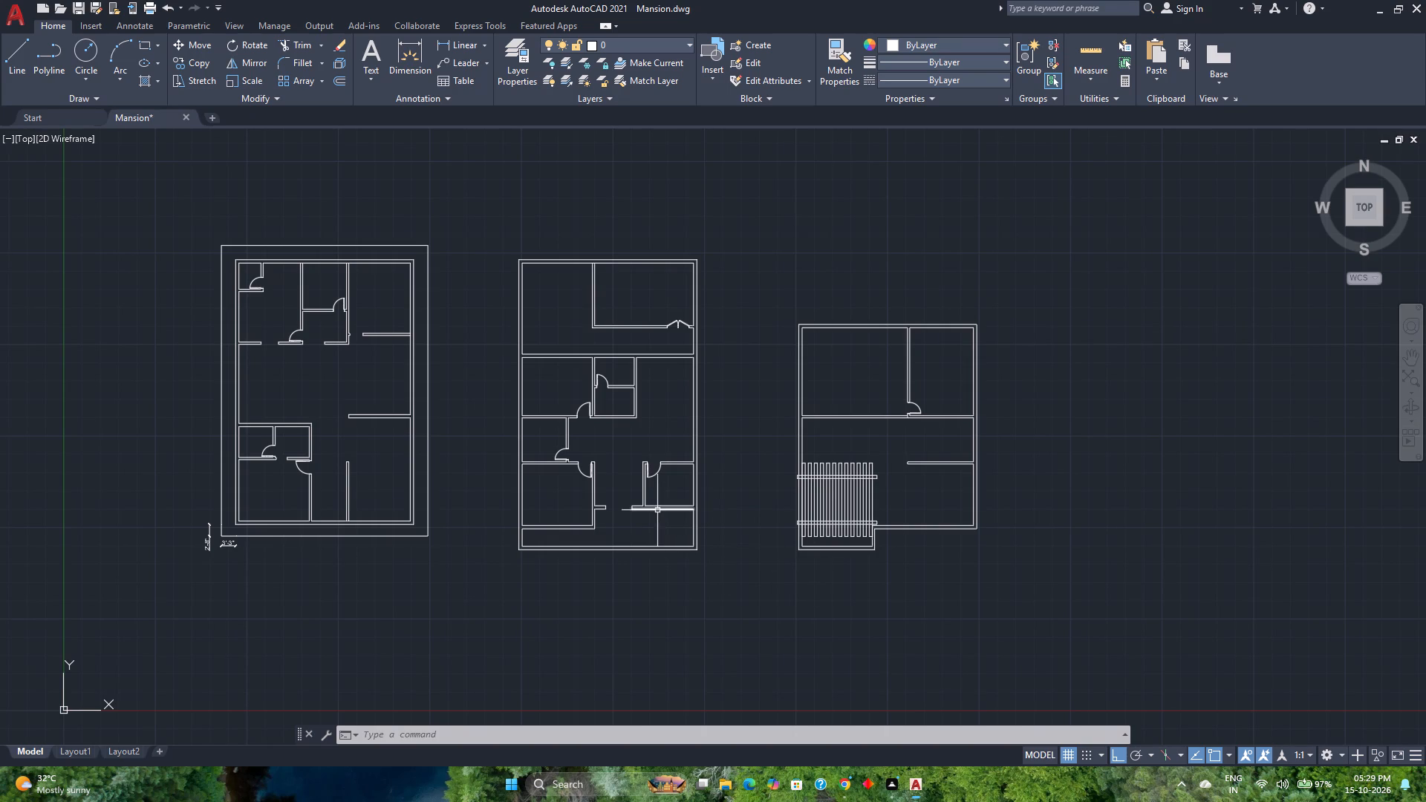
# Trim the inner line of the first plan's south wall where the eastern interior partition meets it.
pyautogui.scroll(3, 391, 524)
pyautogui.middleClick(478, 497)
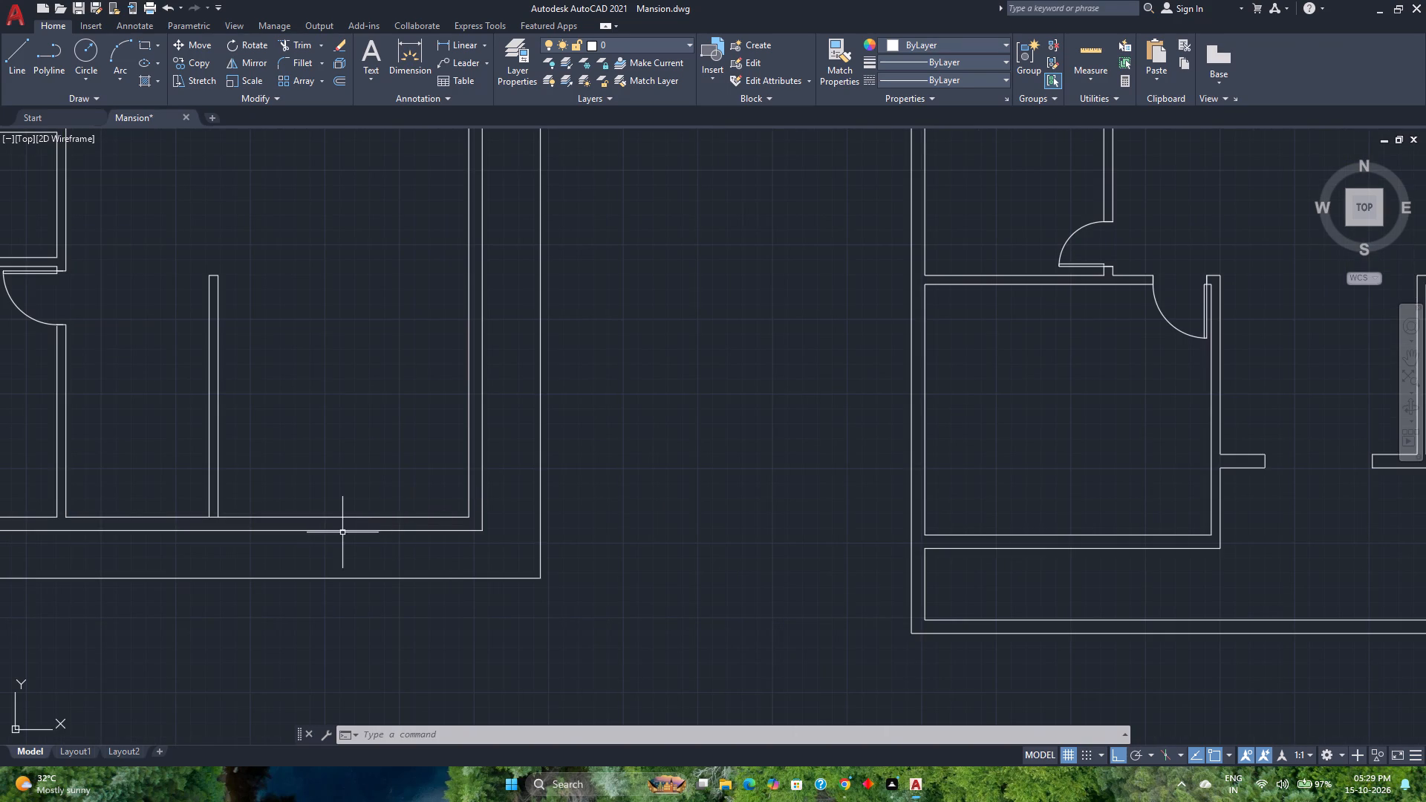
pyautogui.moveTo(342, 532); pyautogui.dragTo(447, 493, button='middle')
pyautogui.scroll(3, 307, 494)
pyautogui.write('tr')
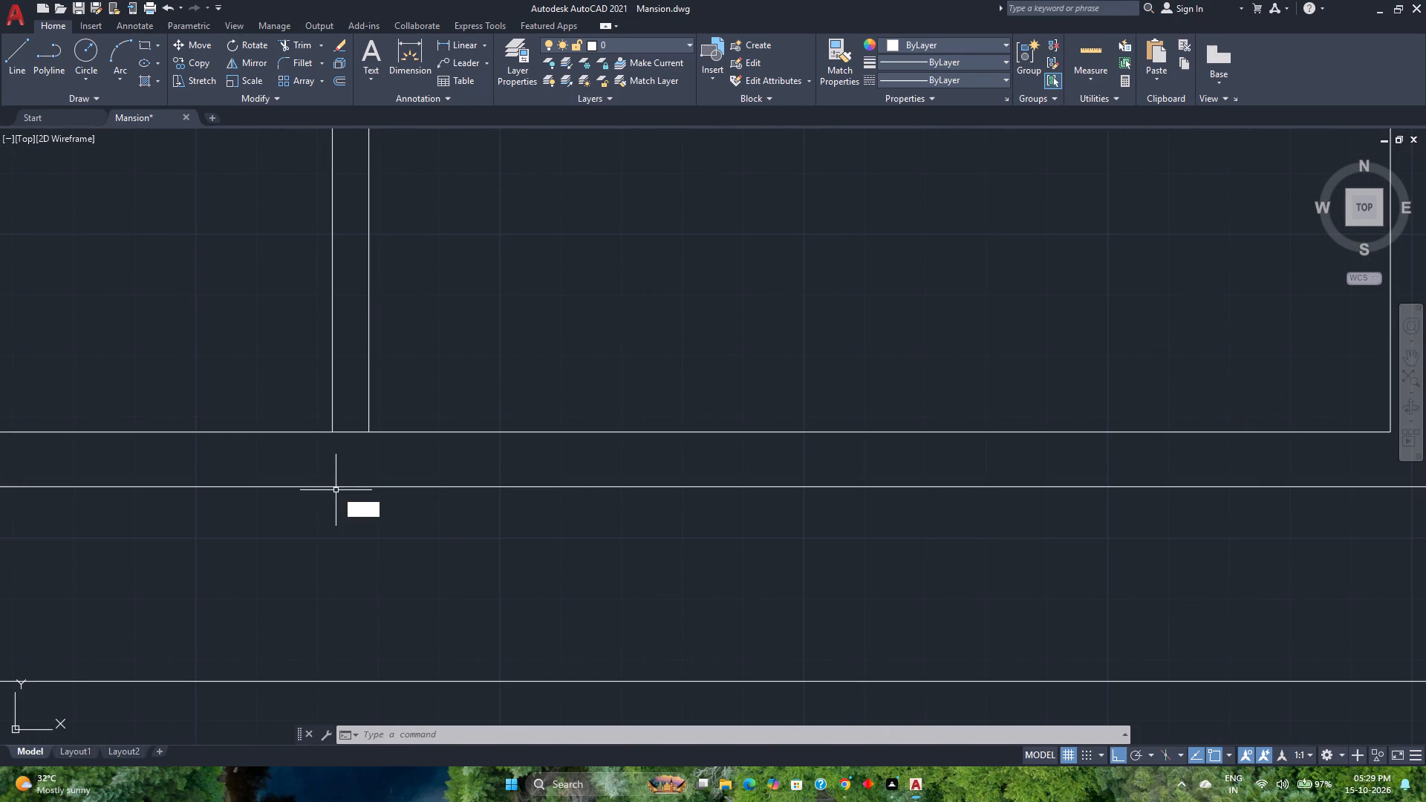
pyautogui.press('Return')
pyautogui.scroll(2, 362, 469)
pyautogui.click(329, 335)
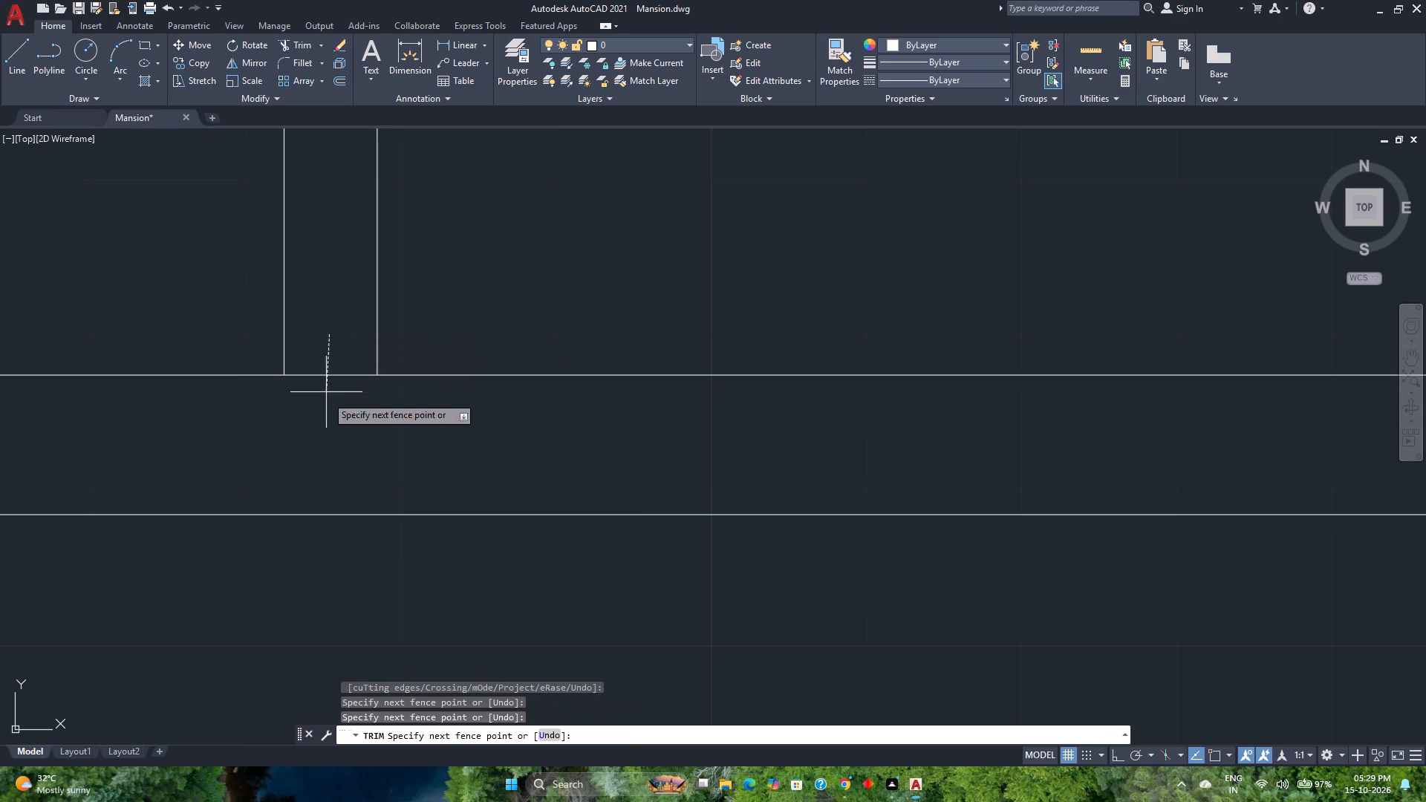
pyautogui.click(326, 400)
pyautogui.press('space')
pyautogui.scroll(-1, 400, 565)
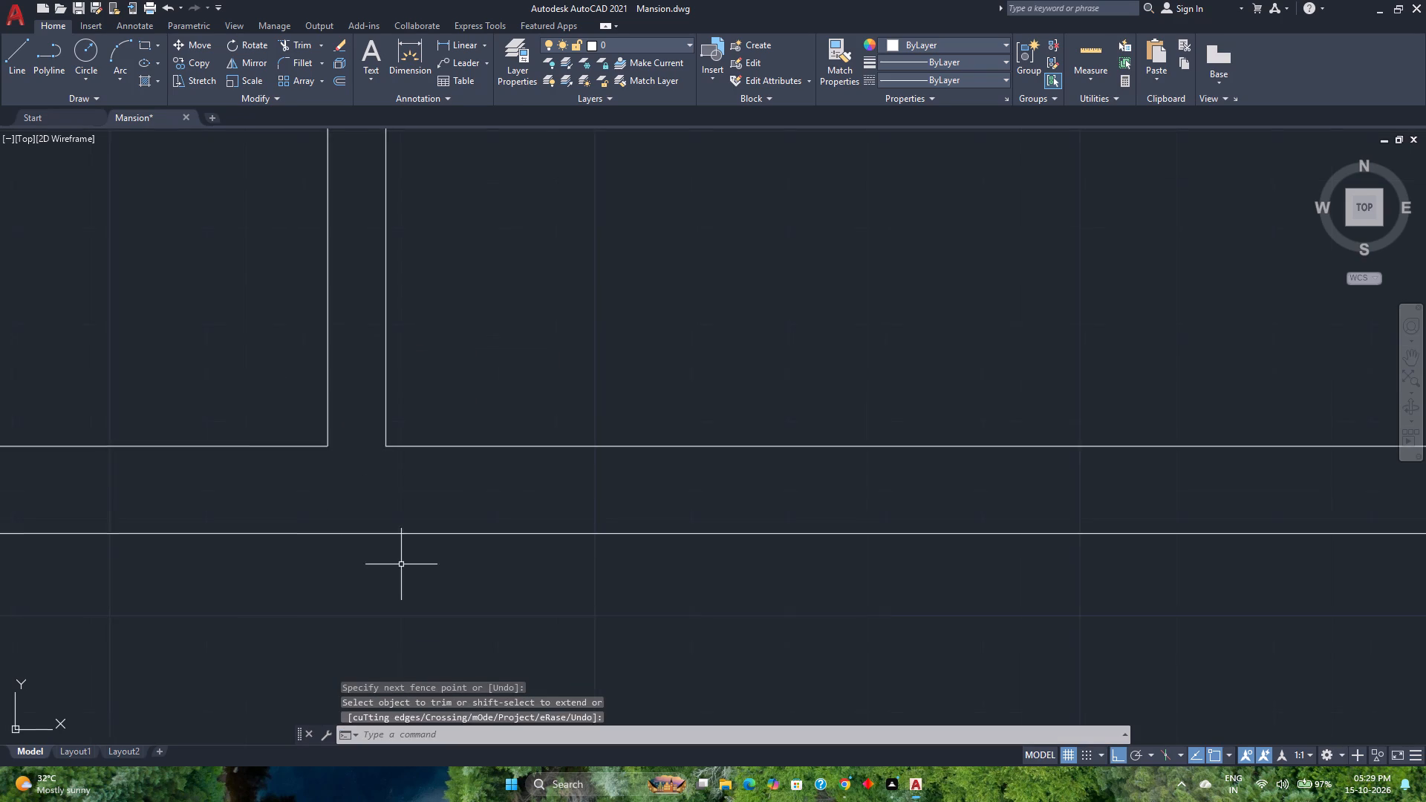
# Draw a 9" line across the first plan's south wall at the midpoint between the two interior partitions.
pyautogui.moveTo(406, 564); pyautogui.dragTo(626, 554, button='middle')
pyautogui.scroll(-3, 634, 530)
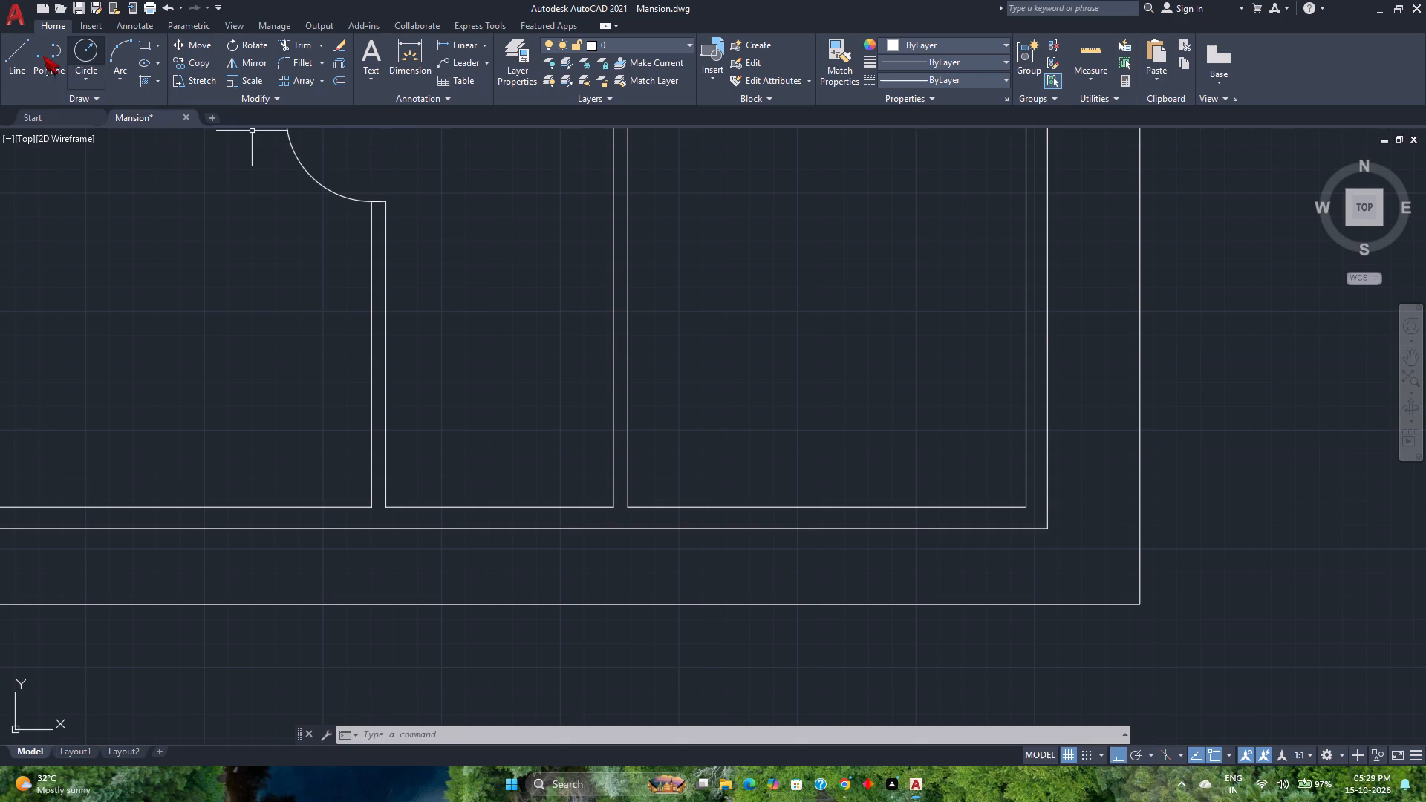
pyautogui.click(4, 50)
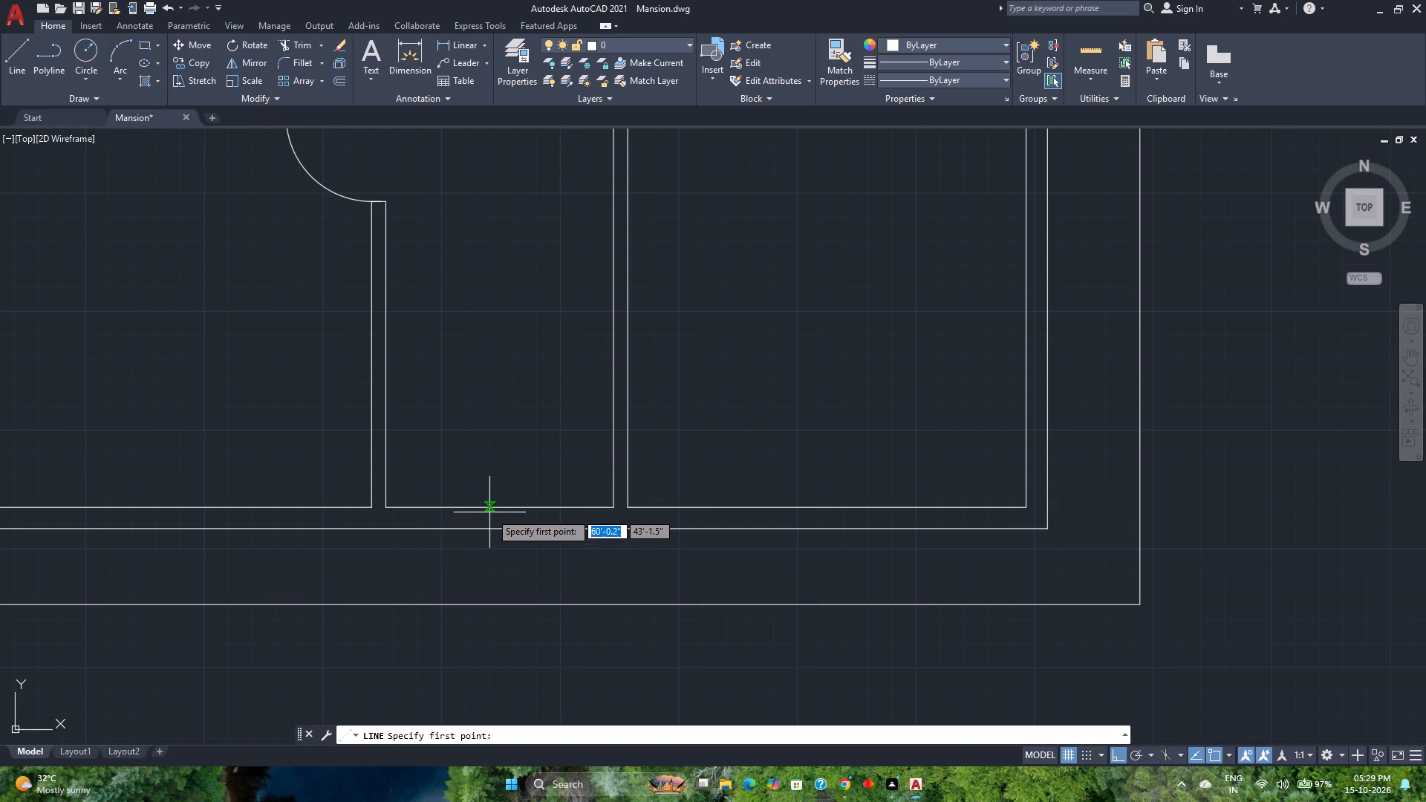
pyautogui.click(498, 508)
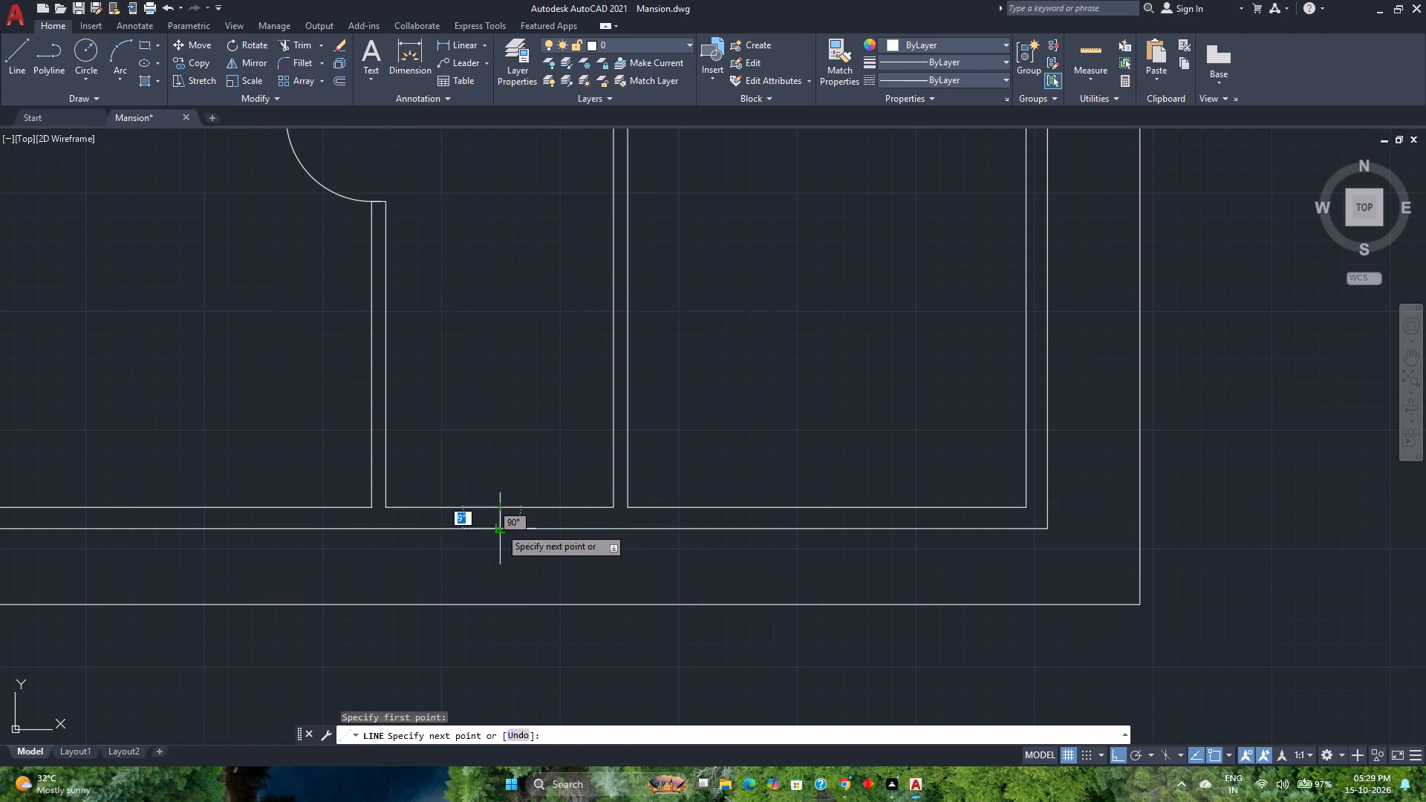
pyautogui.click(500, 527)
pyautogui.press('Escape')
# Offset the short line 2'6" to both the west and east, and erase the original centre line.
pyautogui.scroll(3, 509, 514)
pyautogui.click(509, 527)
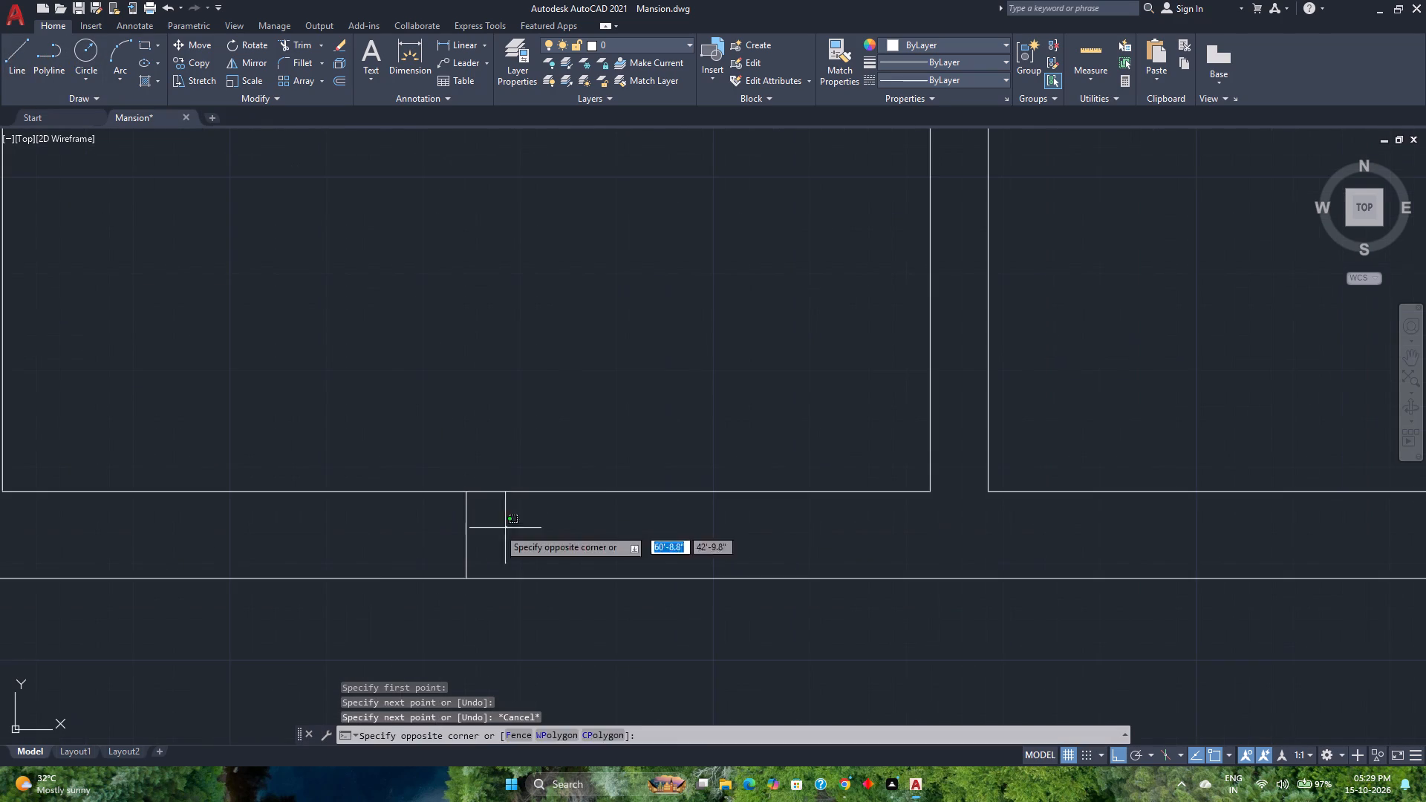
pyautogui.click(380, 538)
pyautogui.click(342, 78)
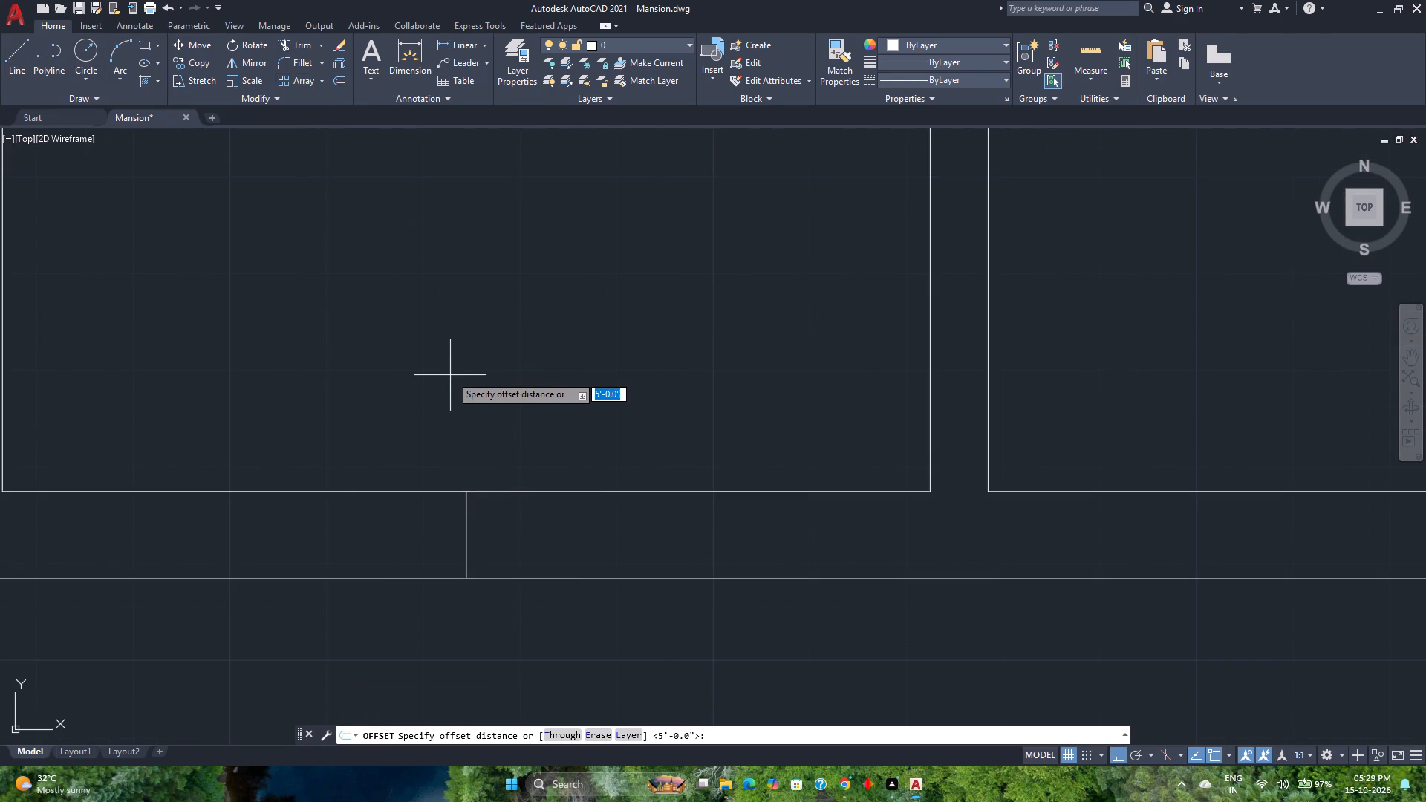
pyautogui.write('2\'6"')
pyautogui.press('Return')
pyautogui.click(376, 417)
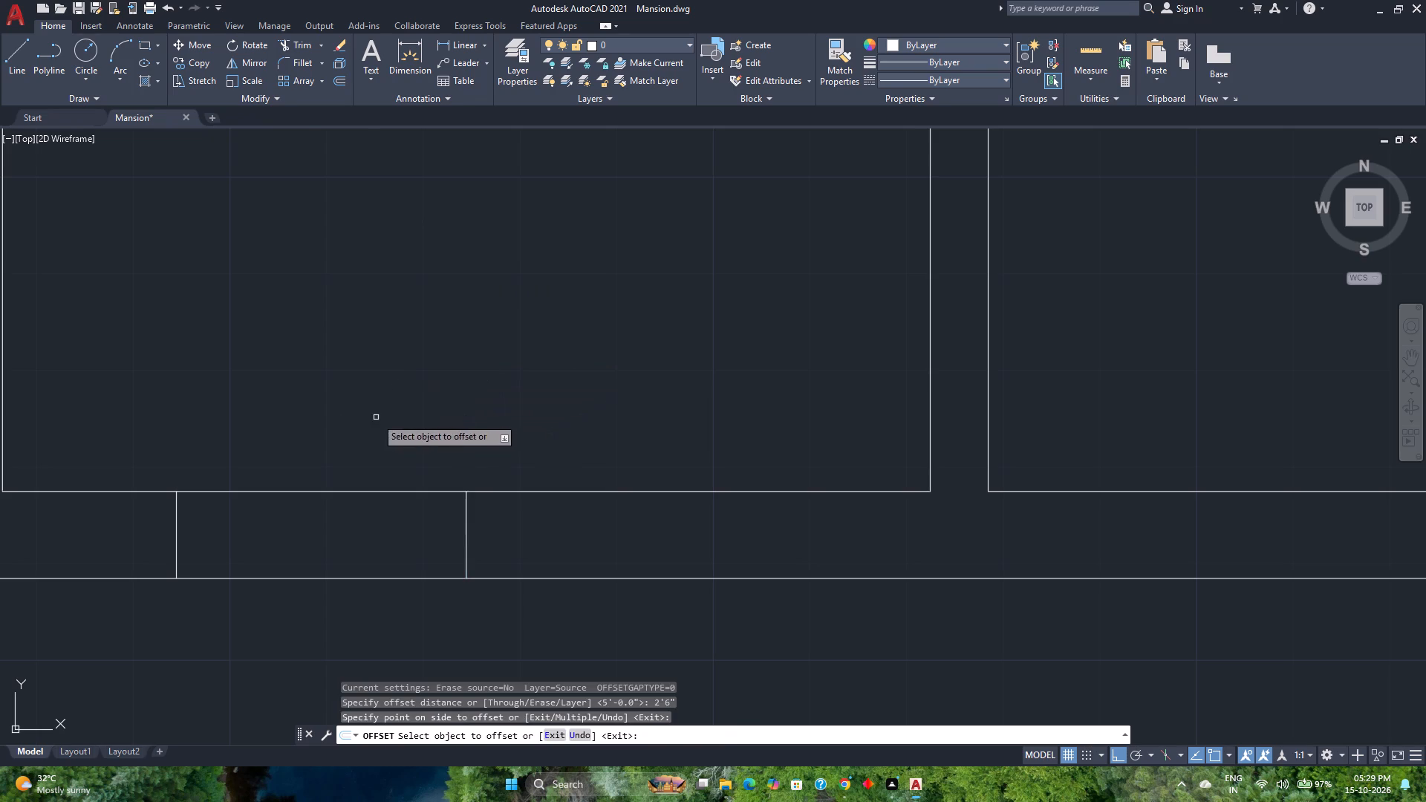
pyautogui.click(466, 528)
pyautogui.click(602, 521)
pyautogui.press('space')
pyautogui.click(535, 527)
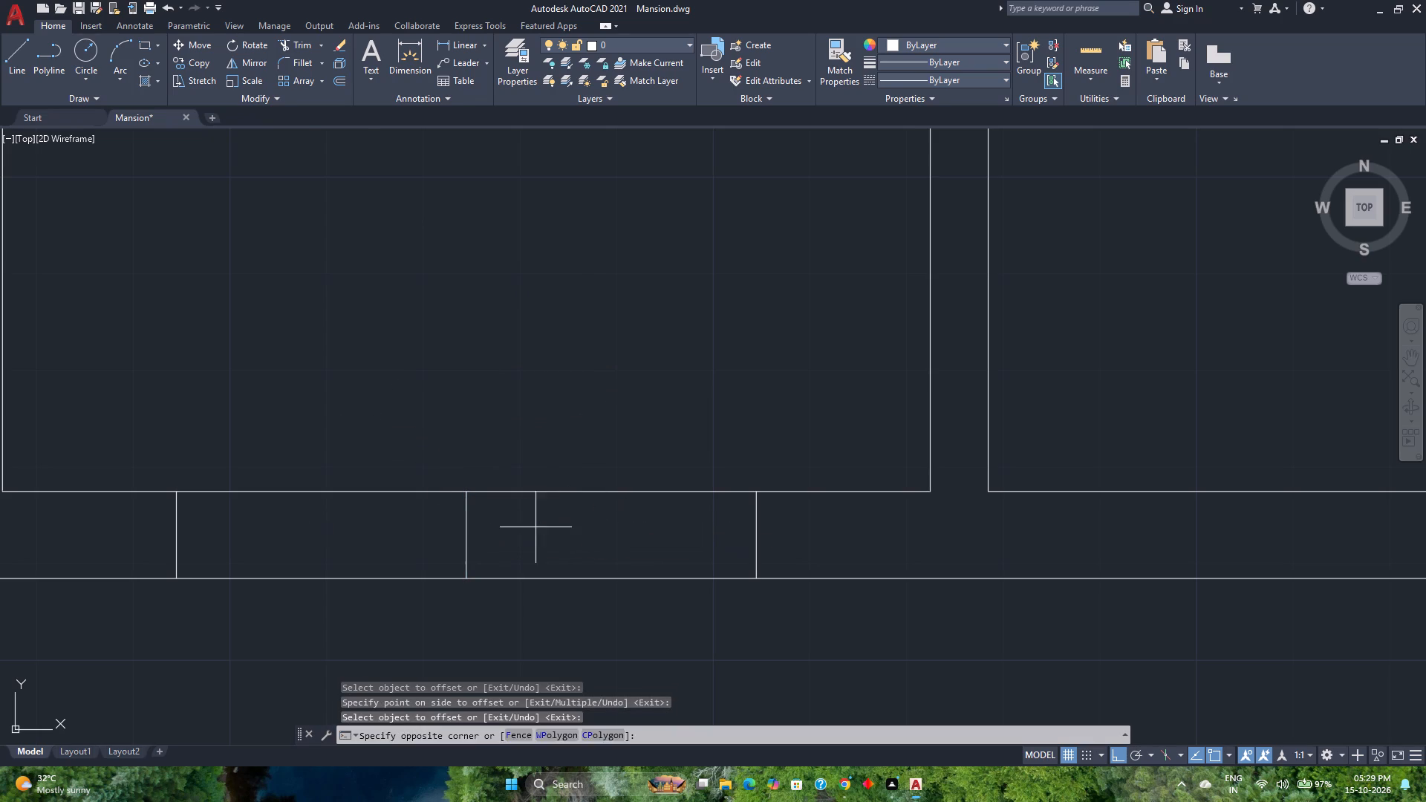
pyautogui.click(433, 533)
pyautogui.press('Delete')
# Trim both south wall lines between the two offset lines to open a 5' doorway.
pyautogui.scroll(-2, 433, 533)
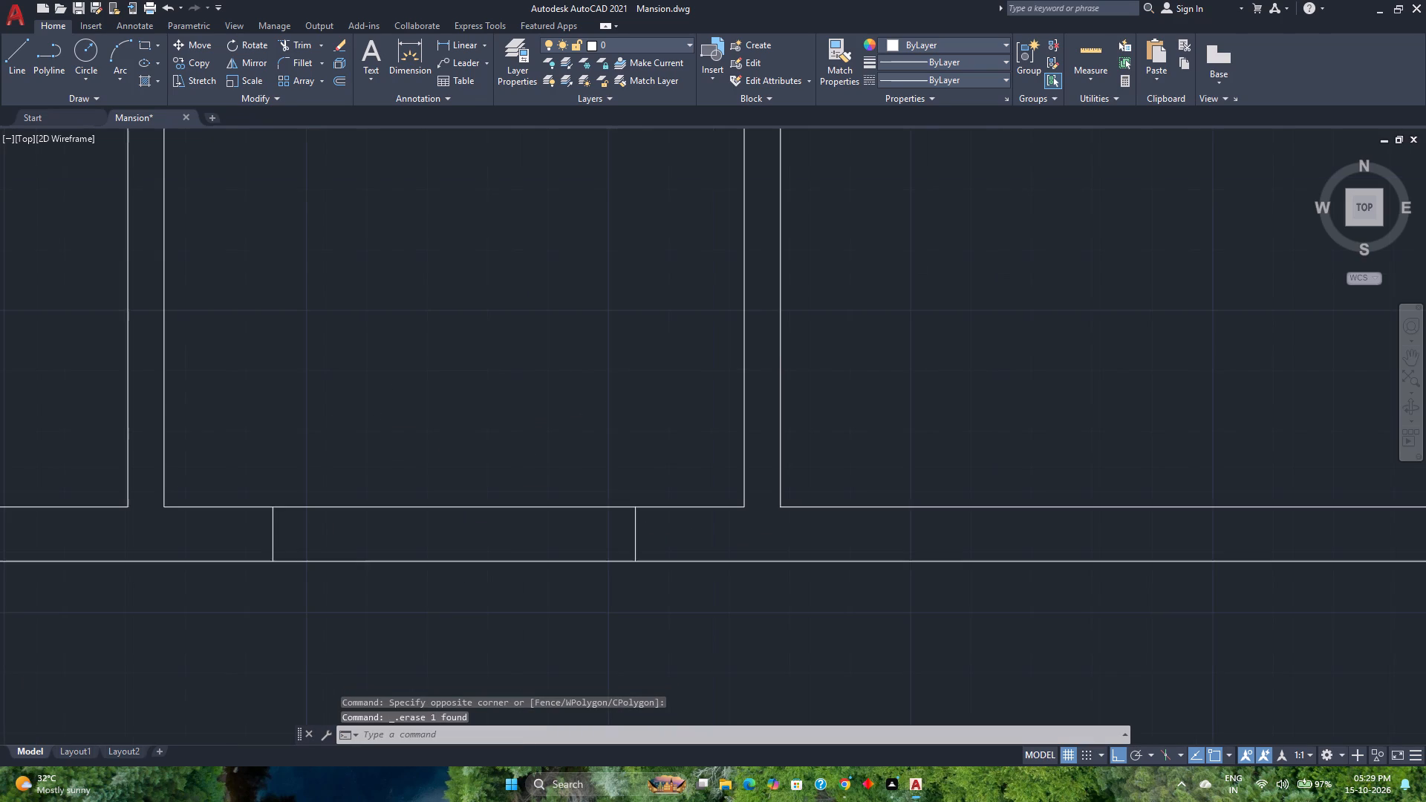
pyautogui.write('tr')
pyautogui.press('Return')
pyautogui.click(457, 438)
pyautogui.click(502, 603)
pyautogui.press('space')
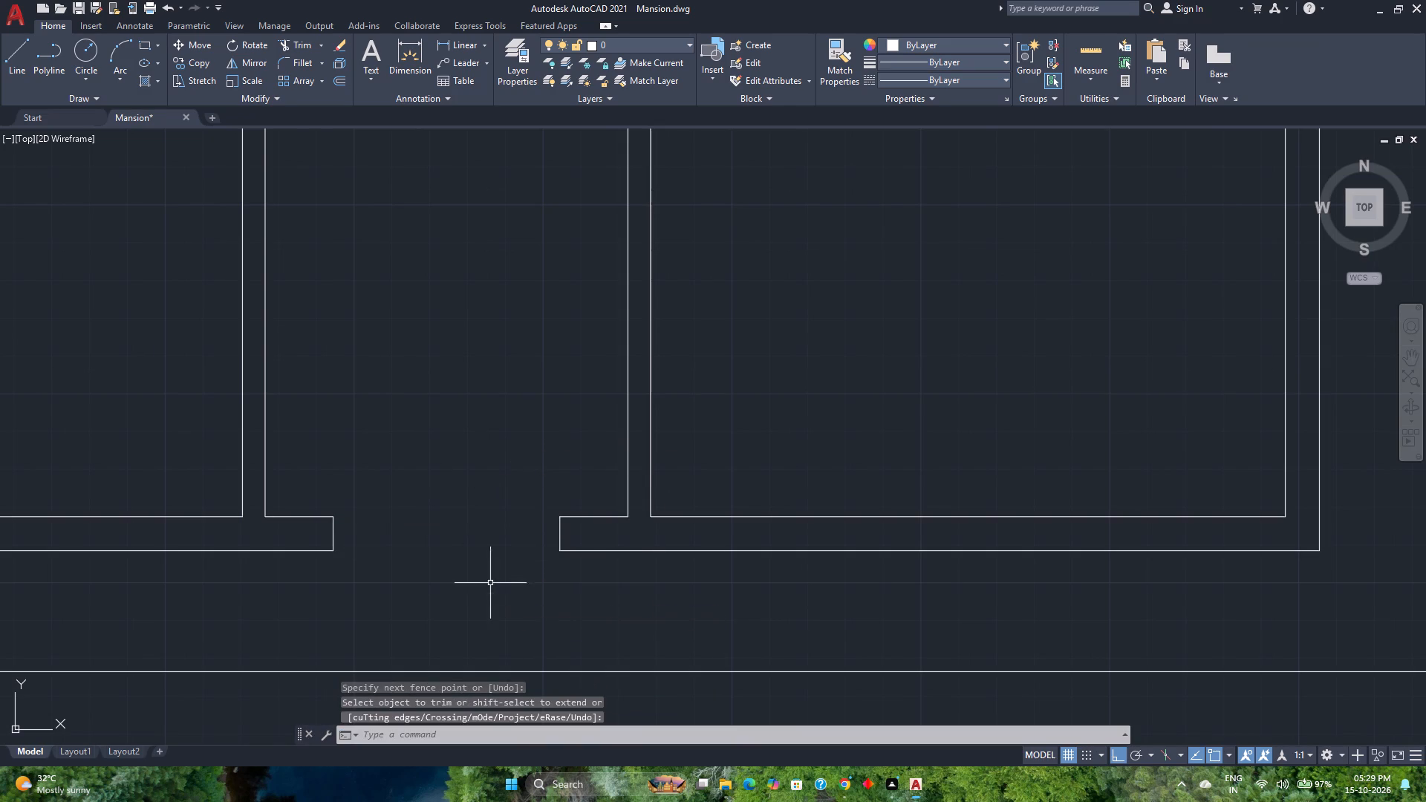
# Copy the second plan's double door by its eastern jamb's outer corner into the first plan's 5' south wall opening.
pyautogui.scroll(-3, 490, 578)
pyautogui.scroll(-2, 649, 466)
pyautogui.moveTo(649, 466); pyautogui.dragTo(535, 556, button='middle')
pyautogui.scroll(1, 807, 406)
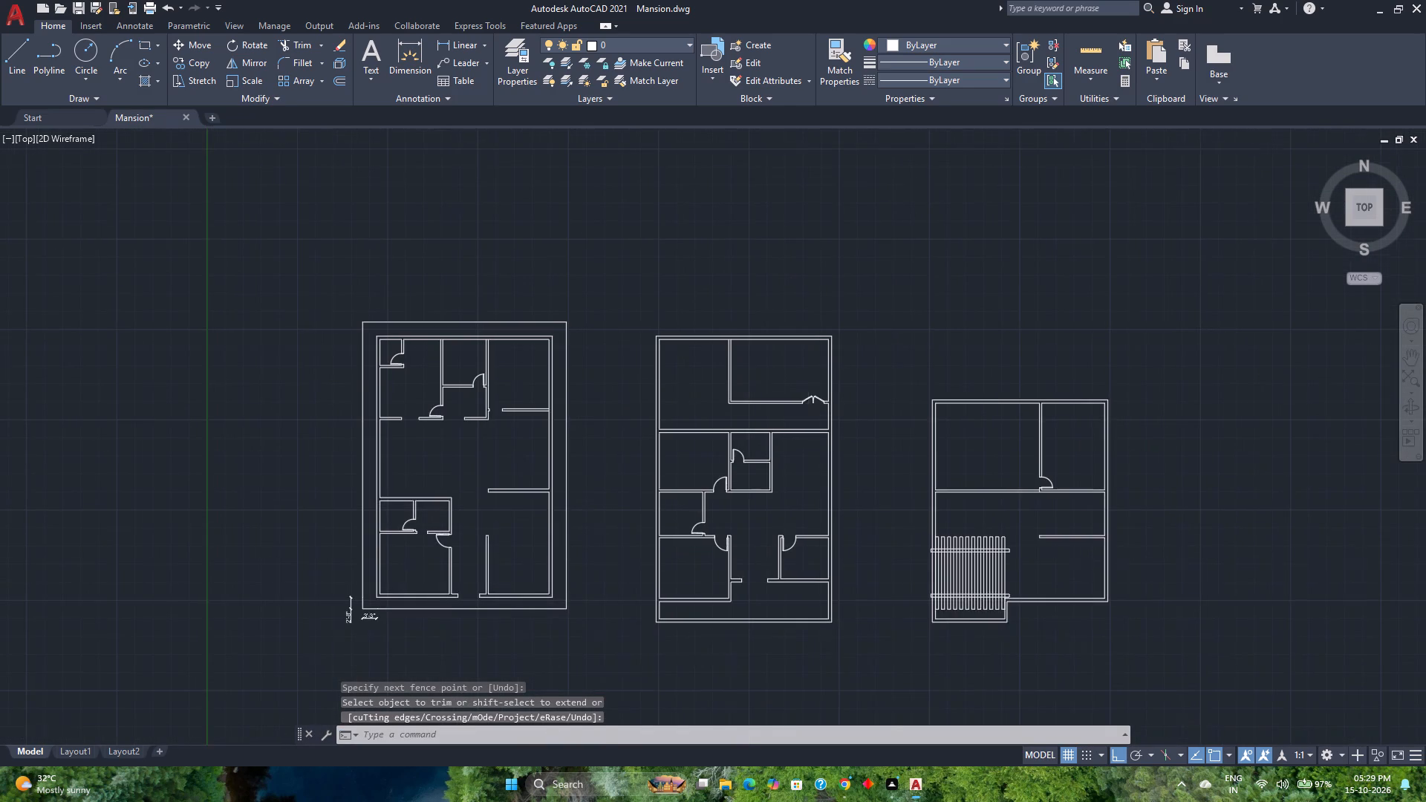
pyautogui.scroll(1, 807, 406)
pyautogui.click(830, 392)
pyautogui.click(818, 388)
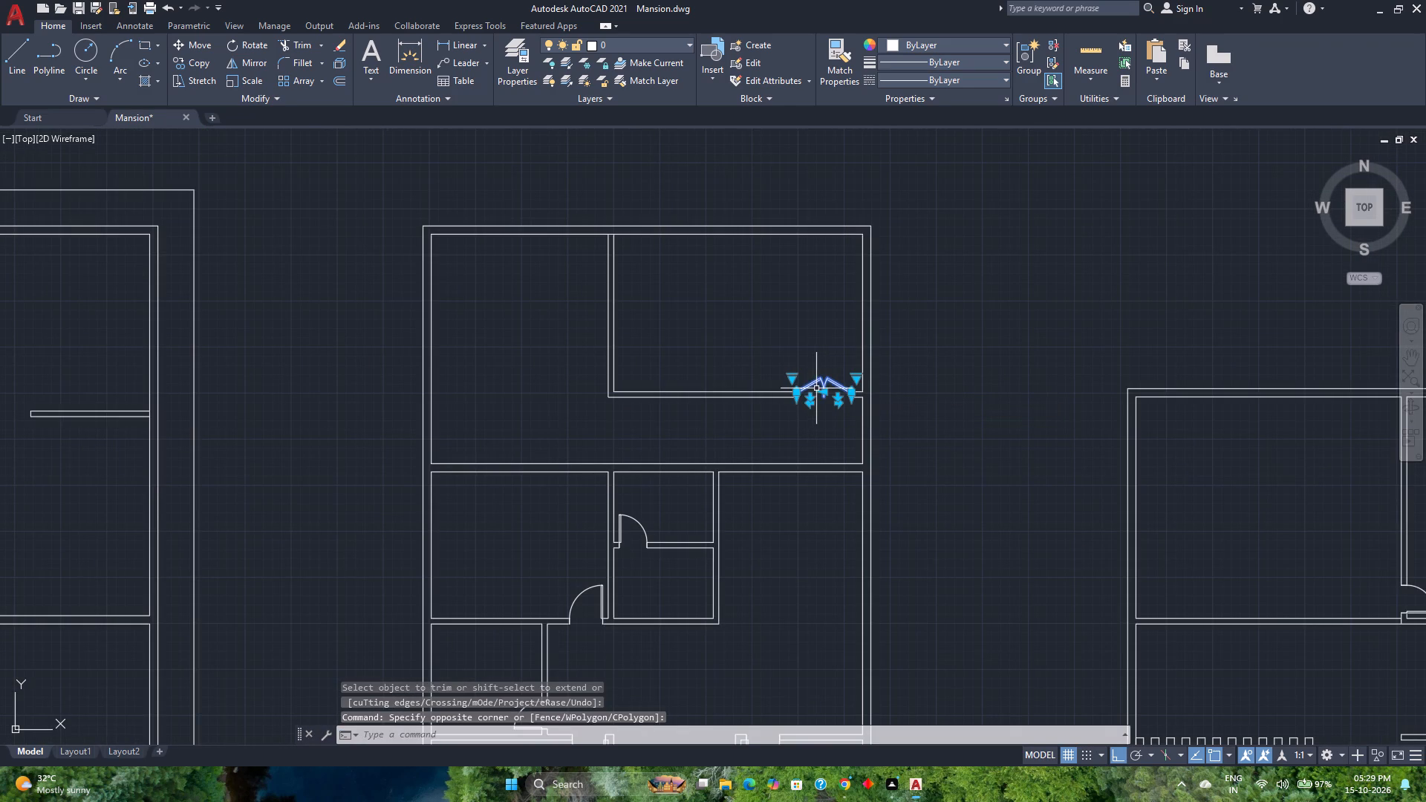
pyautogui.click(203, 66)
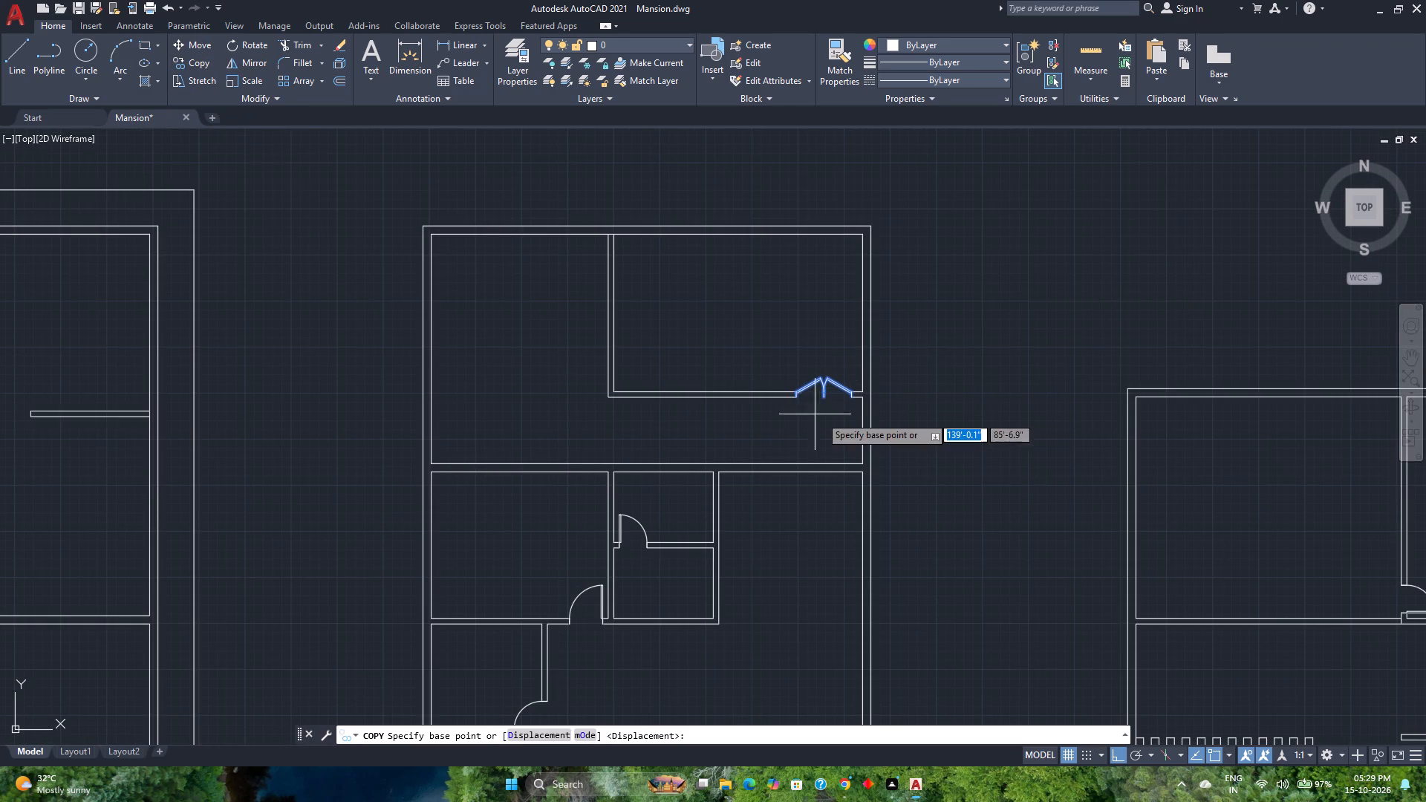
pyautogui.scroll(5, 854, 399)
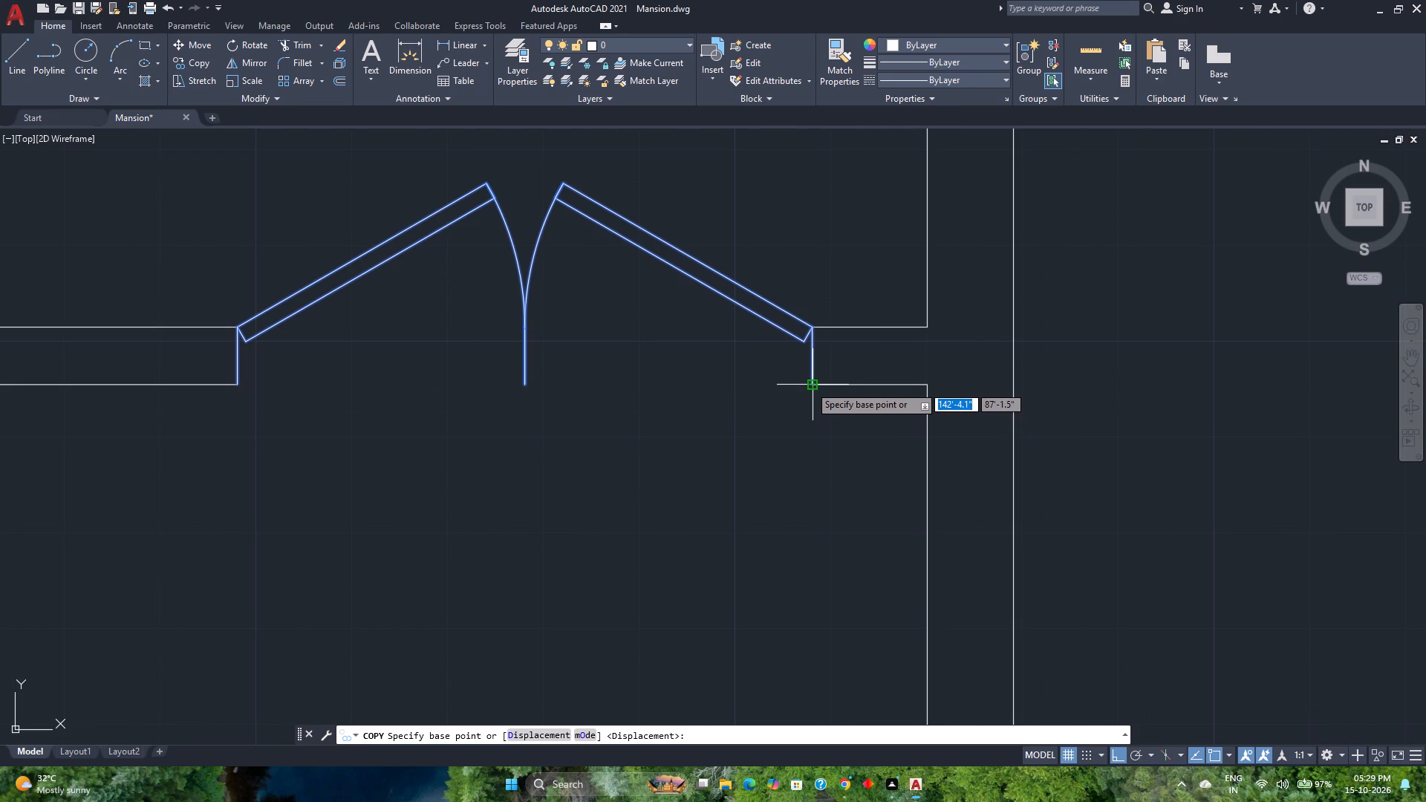
pyautogui.click(810, 385)
pyautogui.scroll(-6, 571, 449)
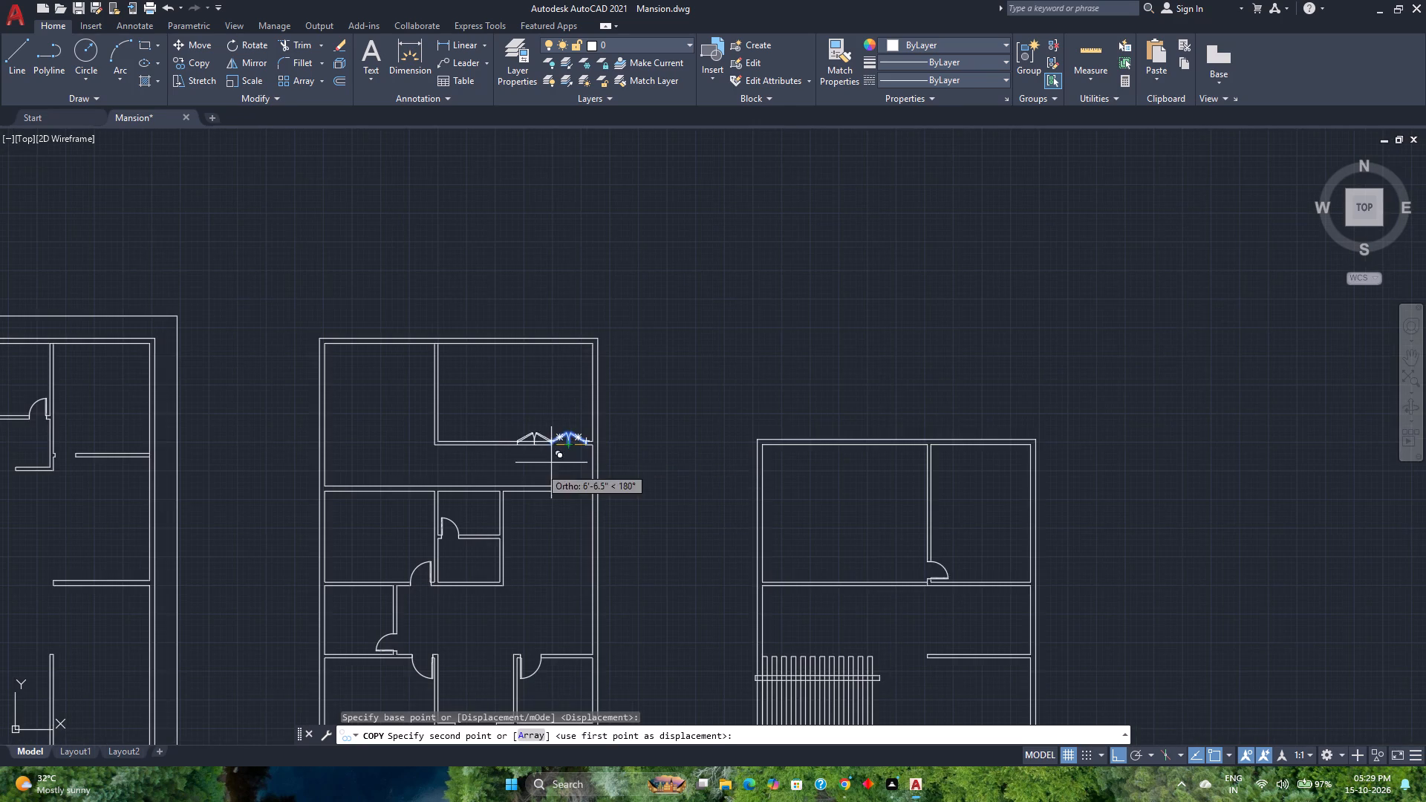
pyautogui.scroll(-3, 524, 486)
pyautogui.scroll(7, 402, 550)
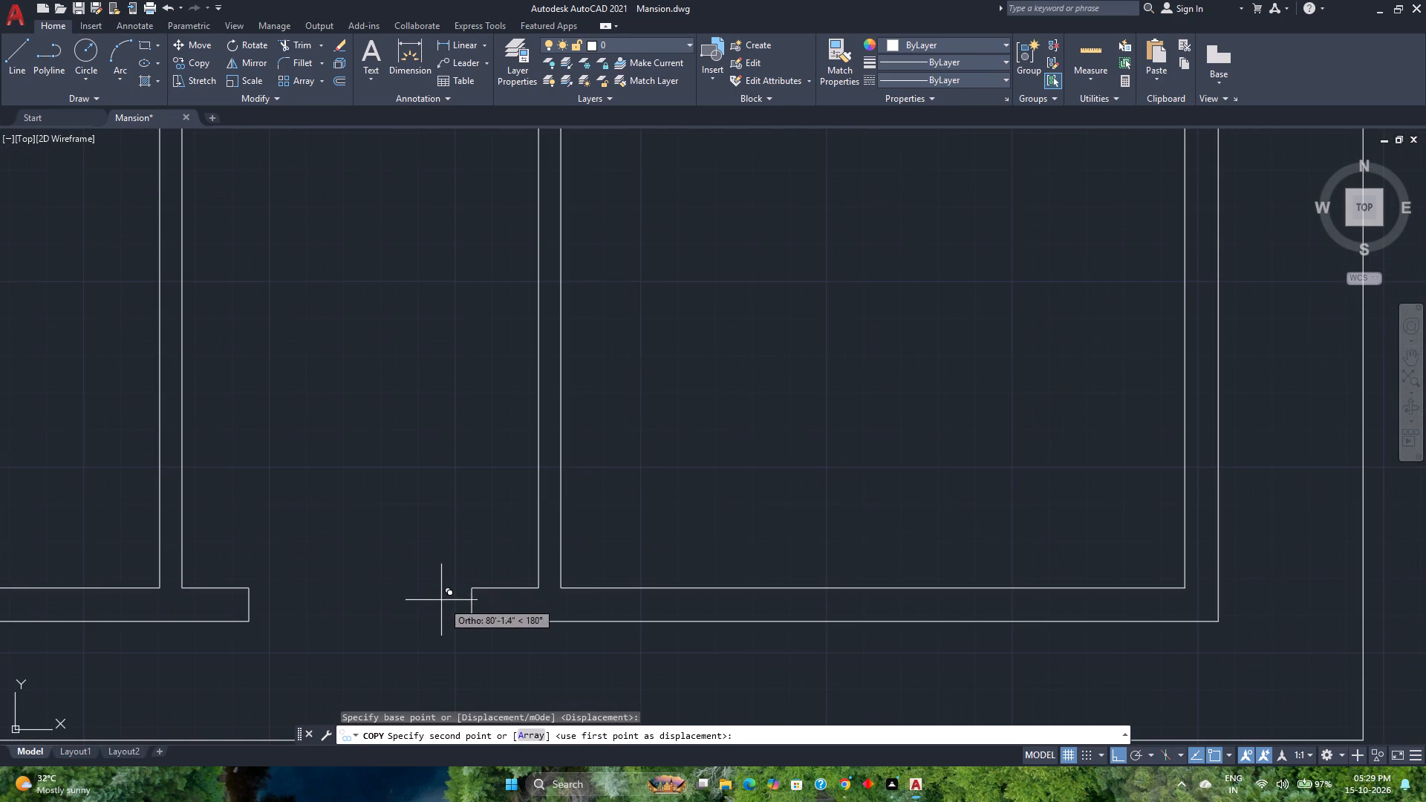
pyautogui.click(469, 623)
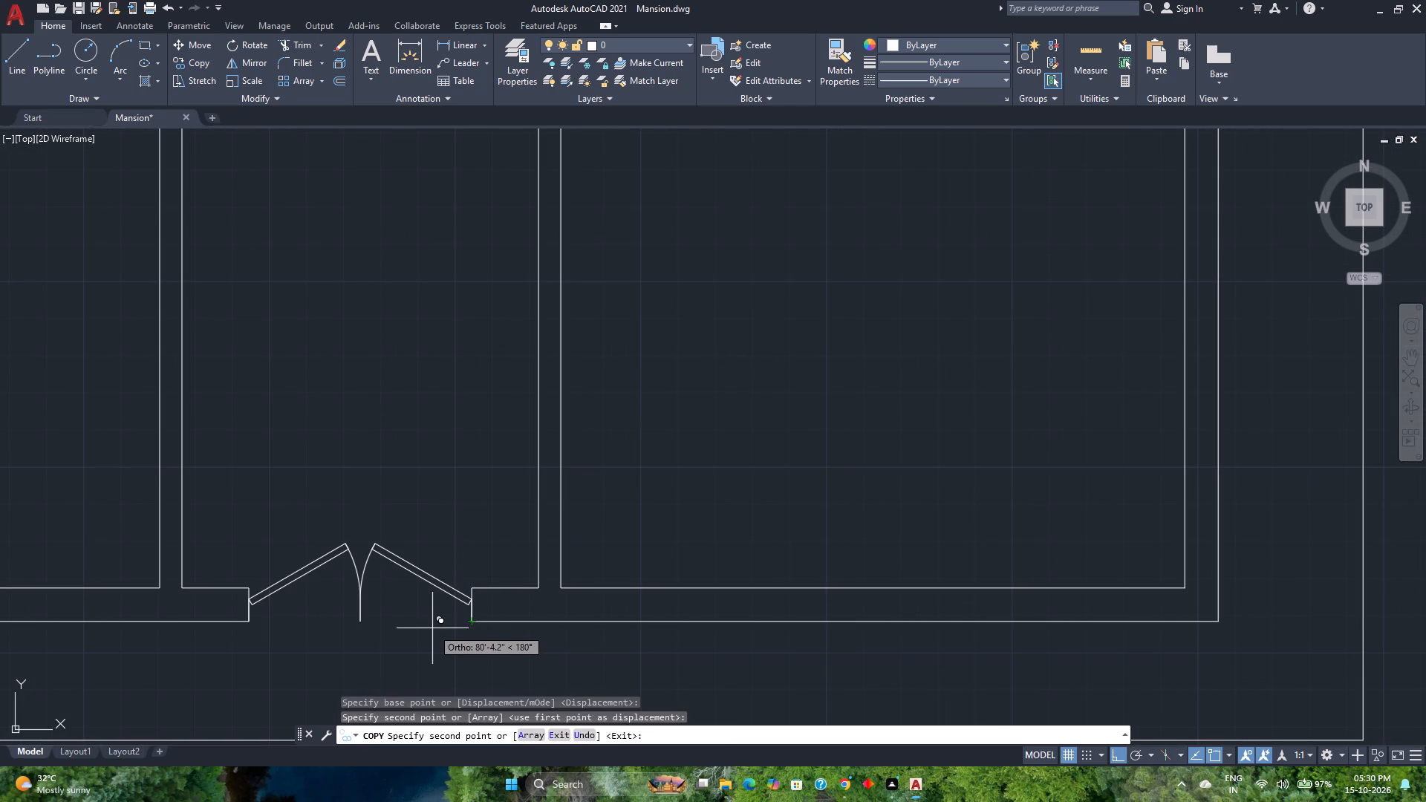
pyautogui.press('Escape')
# Move the copied double door north so its hinge corner meets the inner corner of the south wall opening.
pyautogui.scroll(2, 427, 620)
pyautogui.click(466, 595)
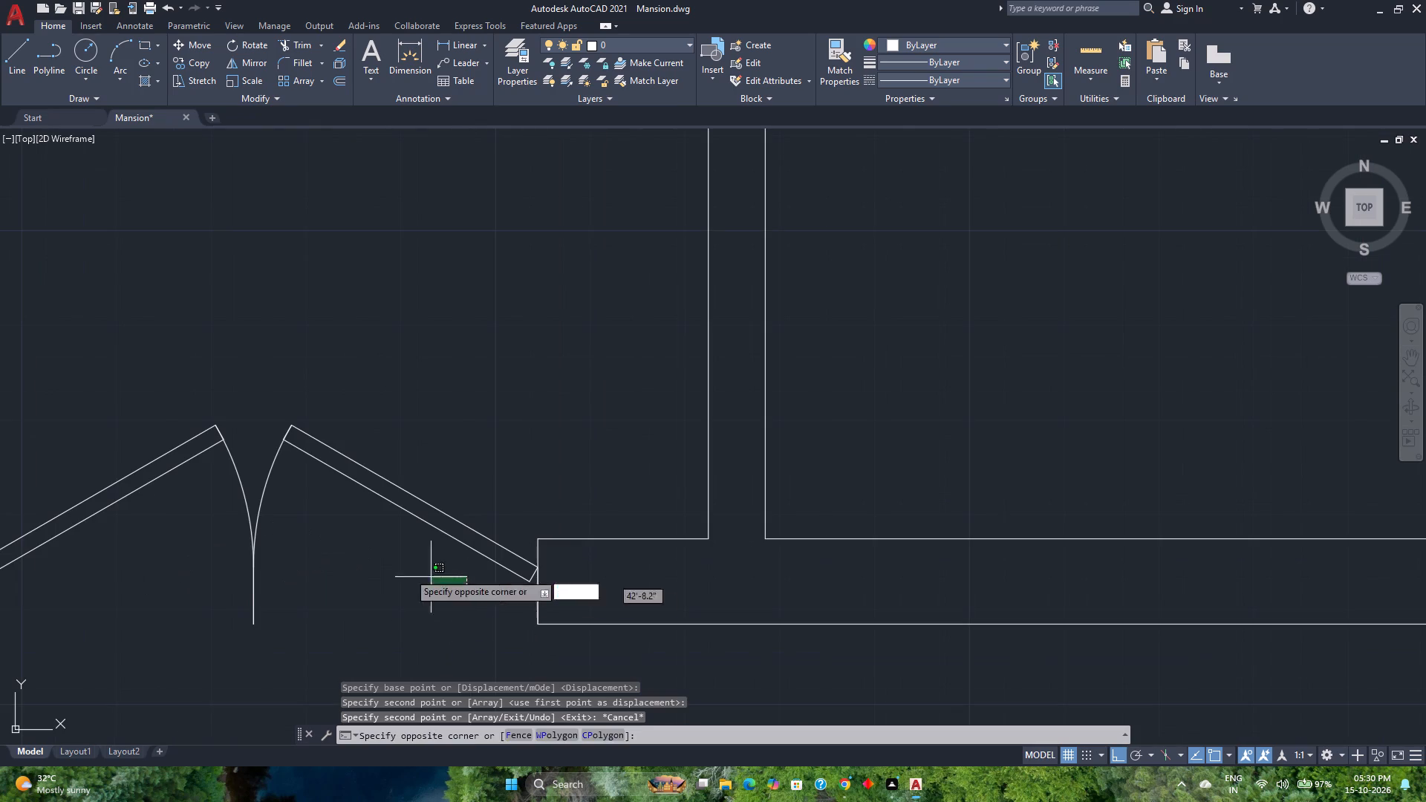
pyautogui.click(160, 559)
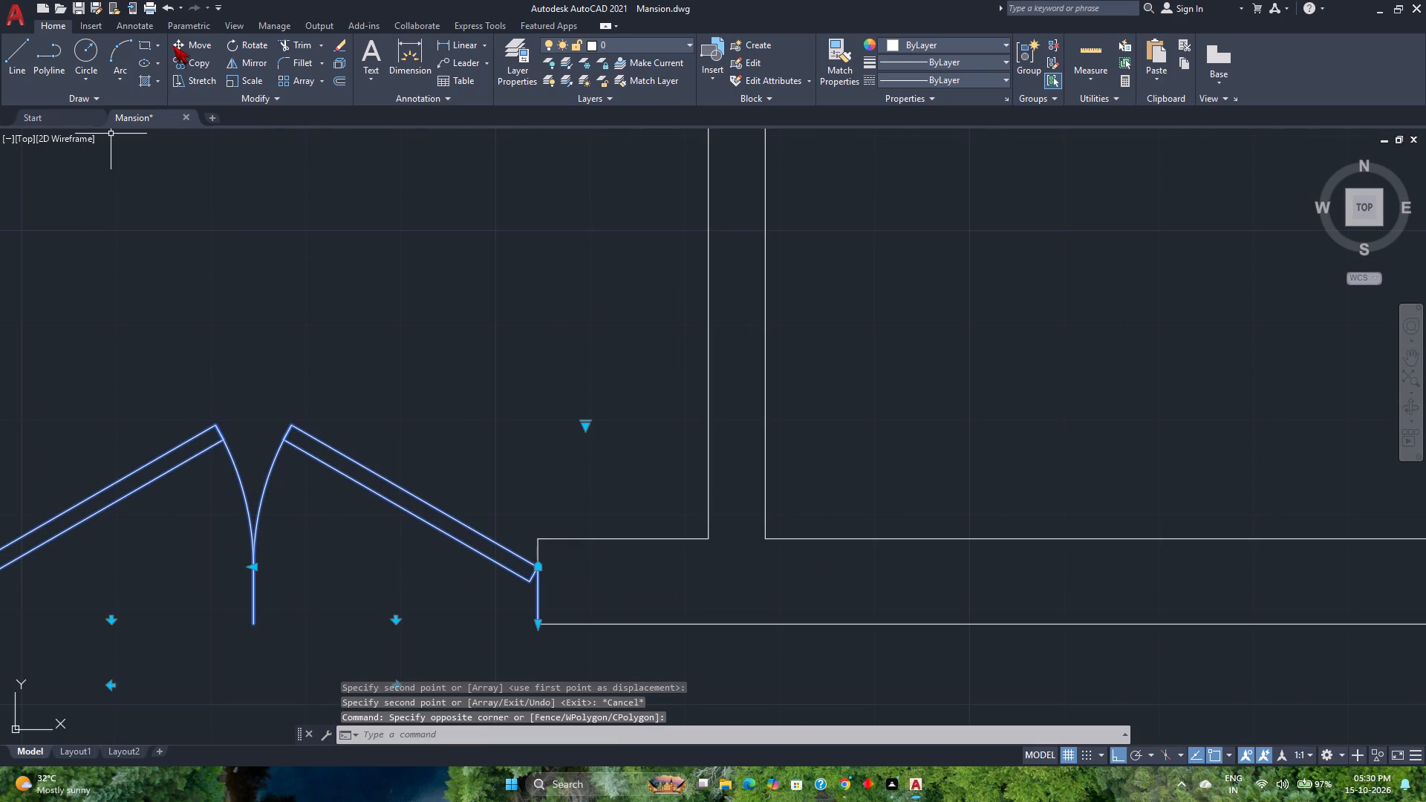
pyautogui.click(173, 45)
pyautogui.scroll(2, 573, 568)
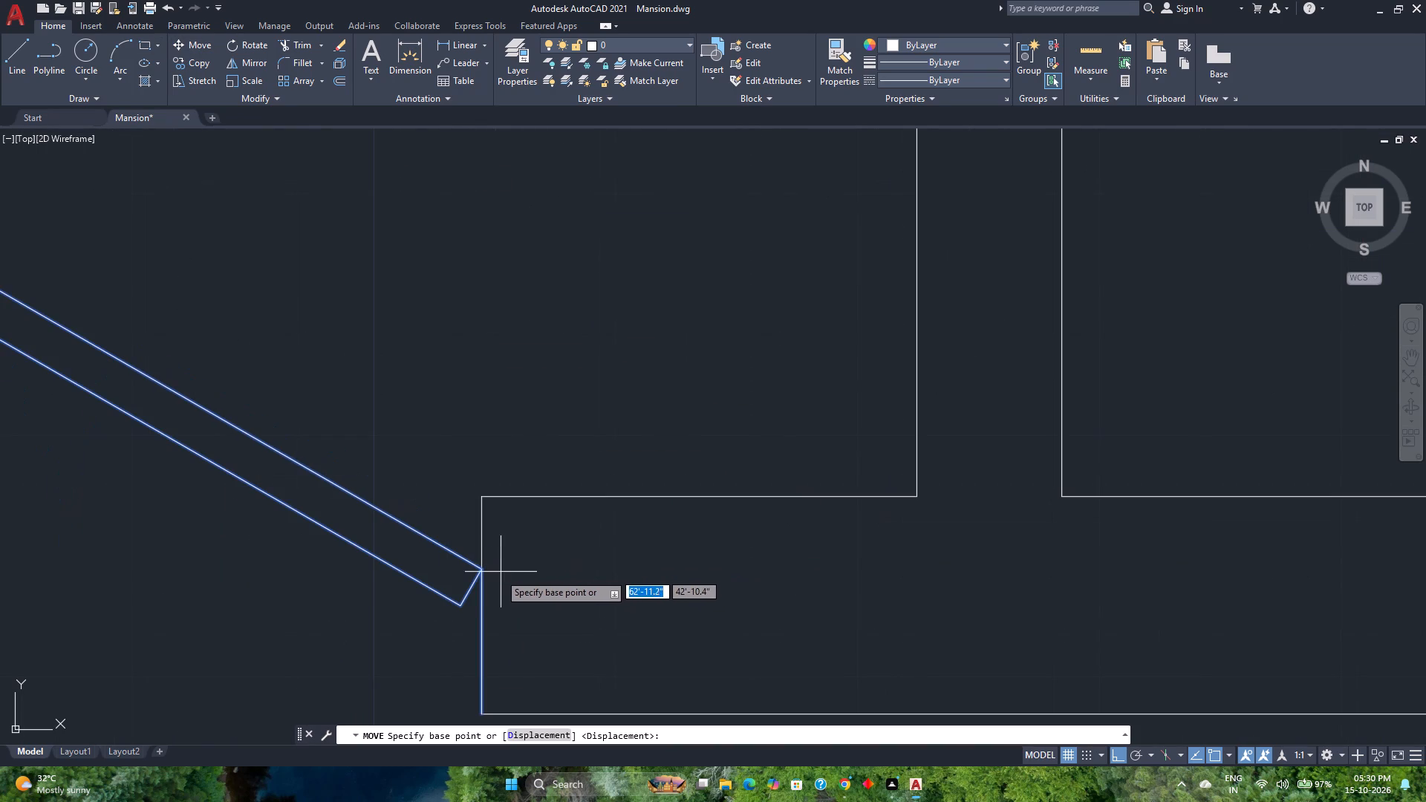
pyautogui.click(483, 570)
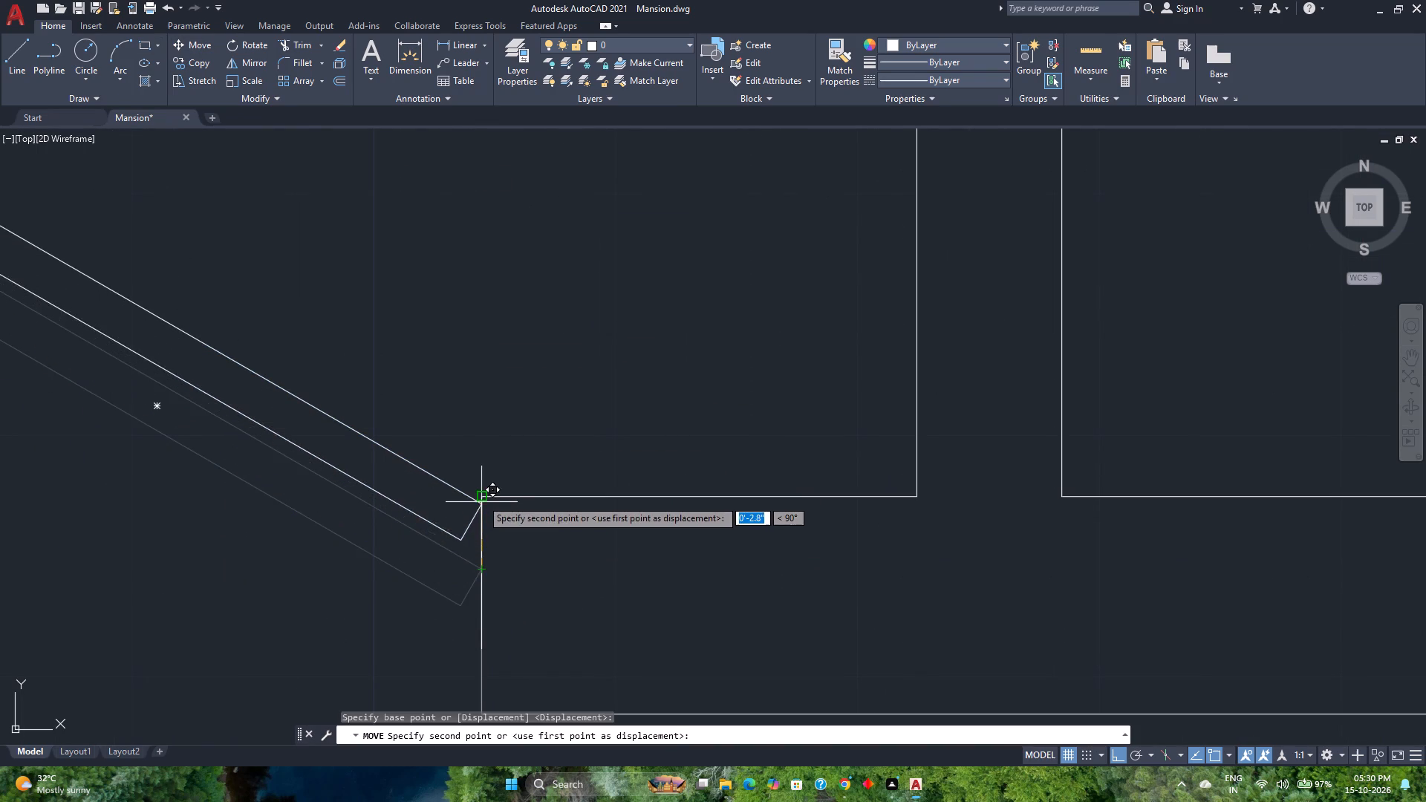
pyautogui.click(481, 499)
# Set both leaves of the first plan's entrance double door to Open 90º.
pyautogui.scroll(-4, 481, 499)
pyautogui.click(447, 483)
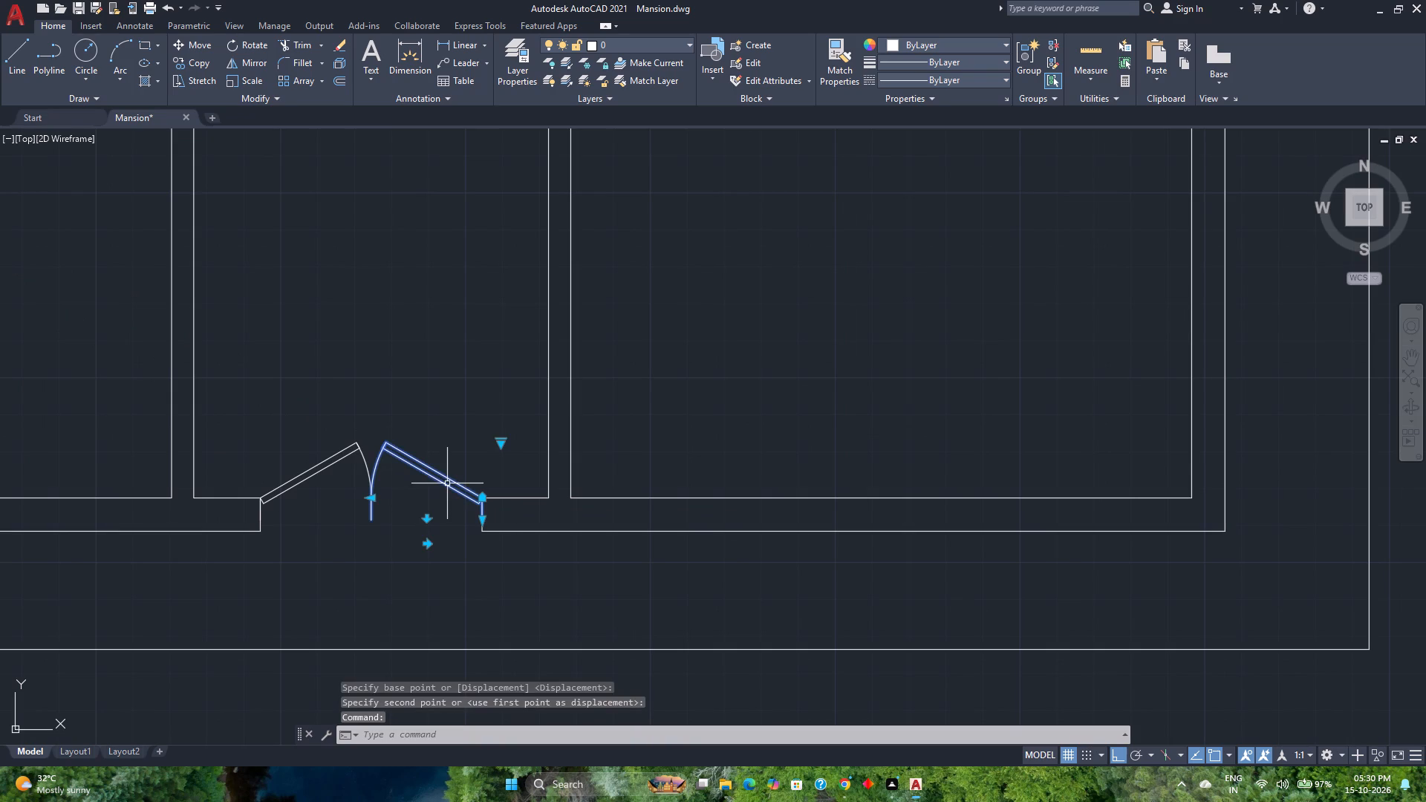
pyautogui.click(504, 443)
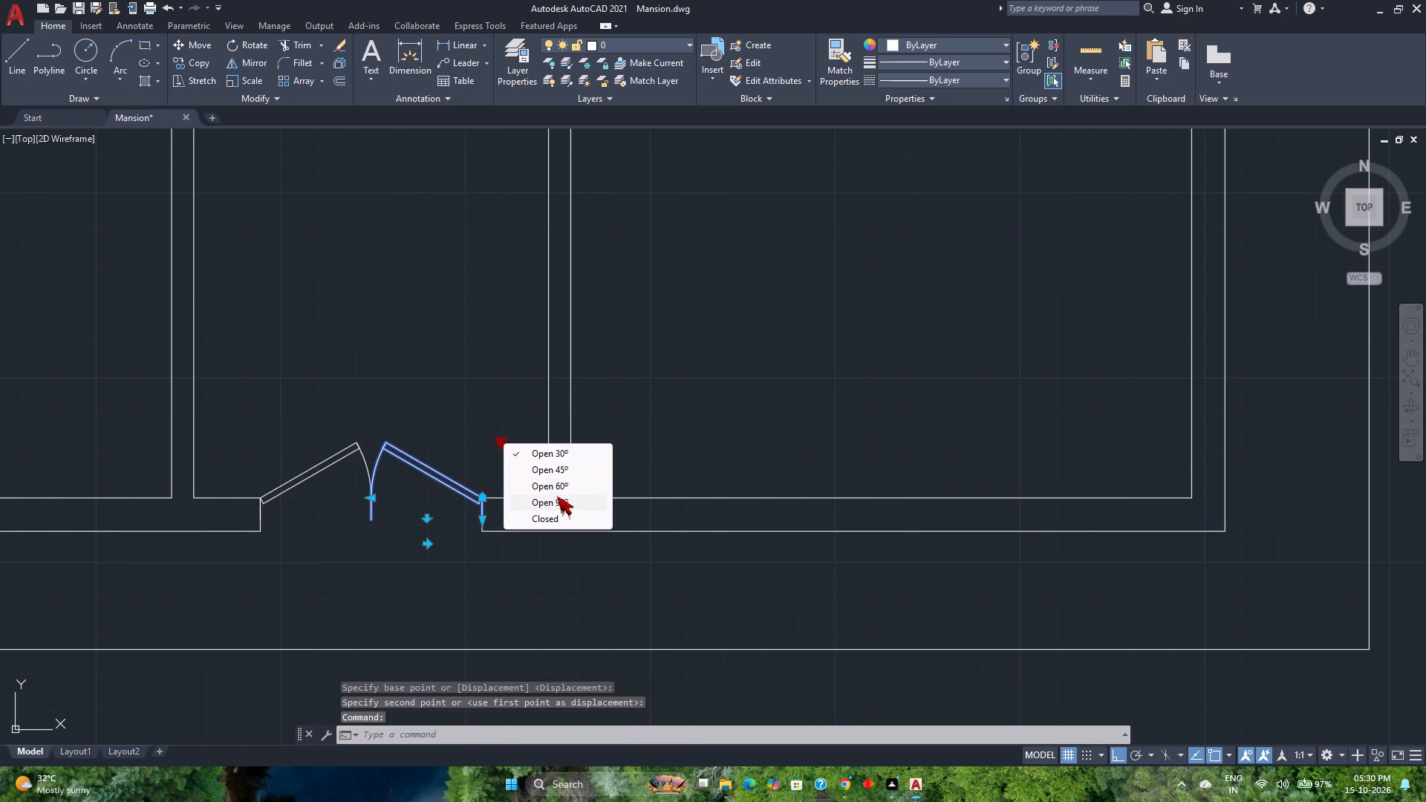
pyautogui.click(558, 501)
pyautogui.click(329, 481)
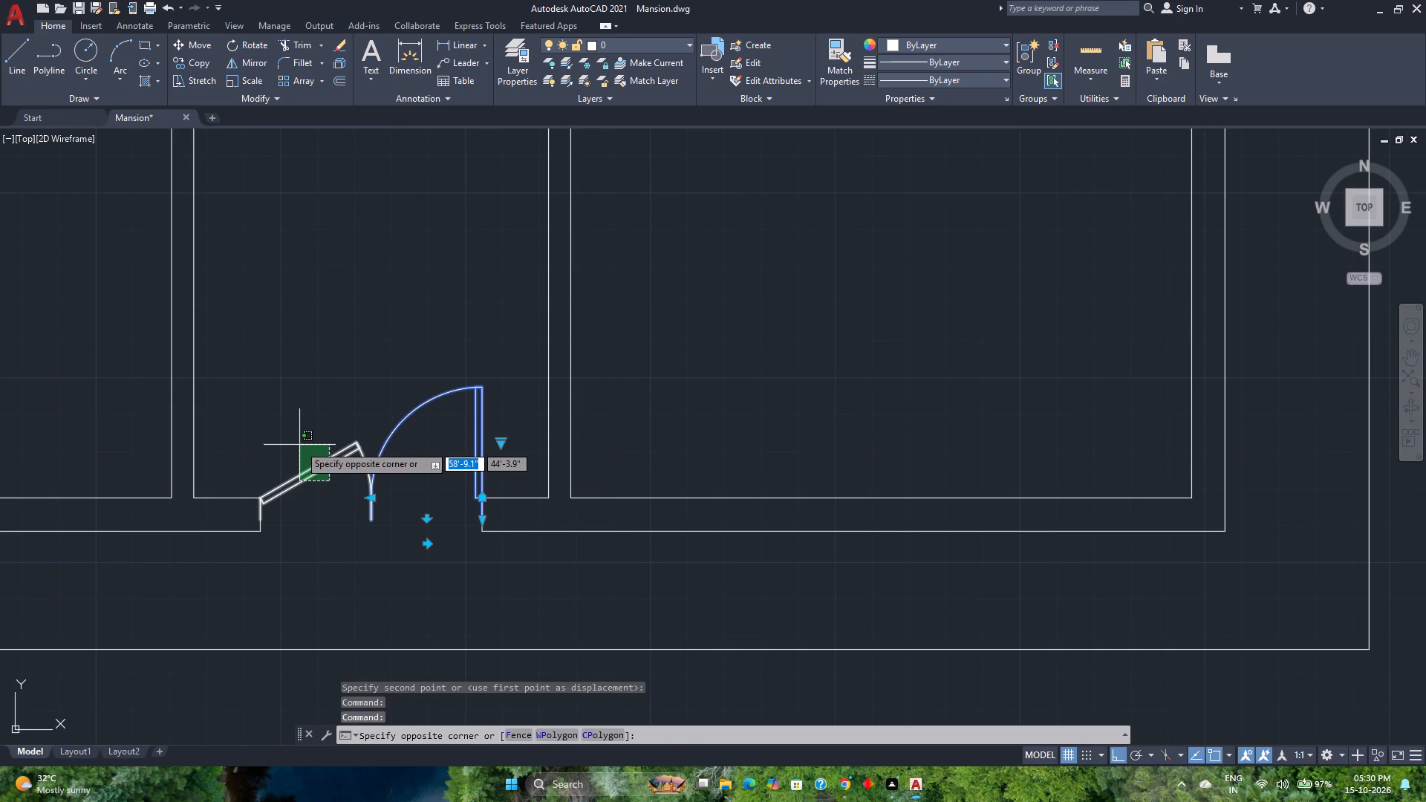
pyautogui.press('Escape')
pyautogui.press('Escape')
pyautogui.click(324, 487)
pyautogui.click(306, 450)
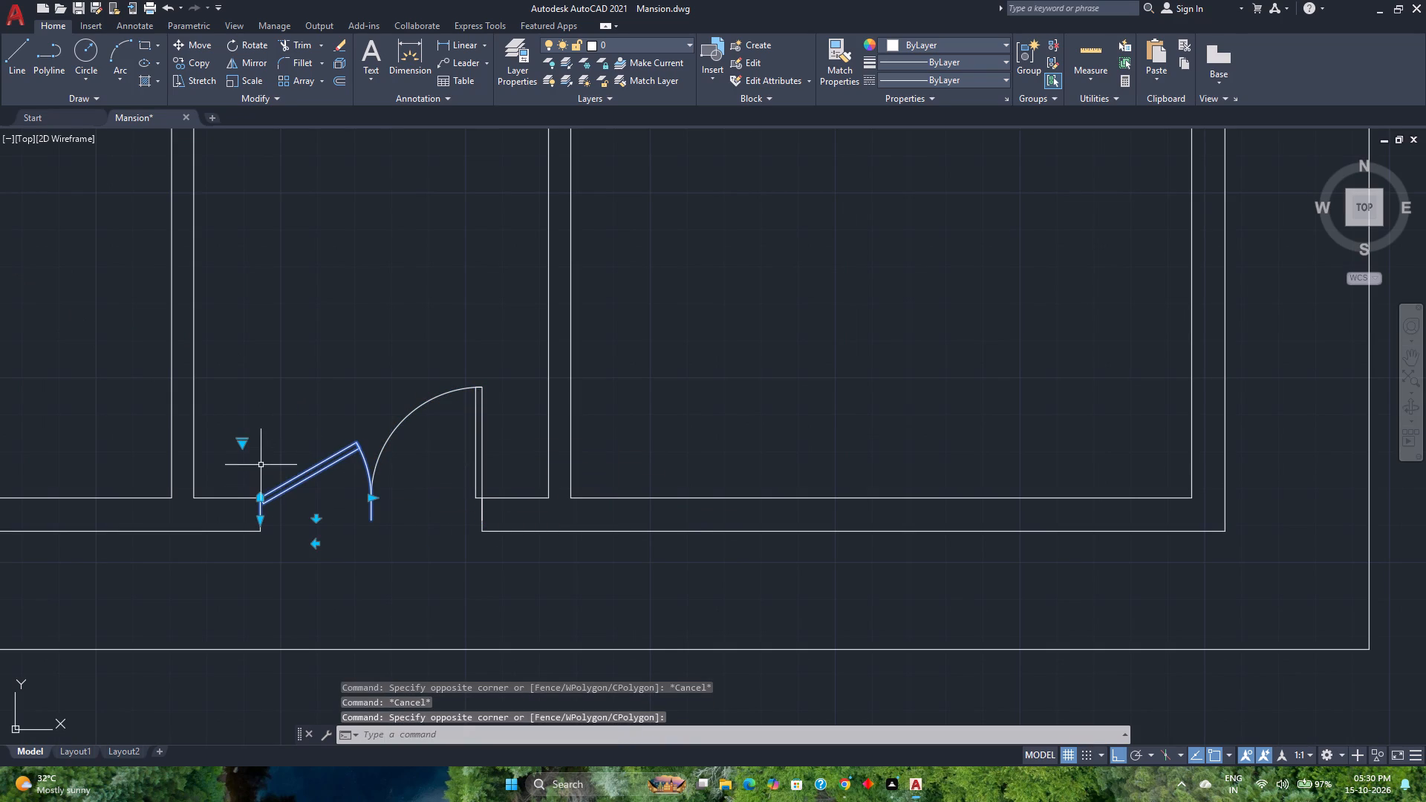
pyautogui.click(244, 442)
pyautogui.click(285, 494)
pyautogui.press('Escape')
# Save the drawing.
pyautogui.scroll(-2, 377, 578)
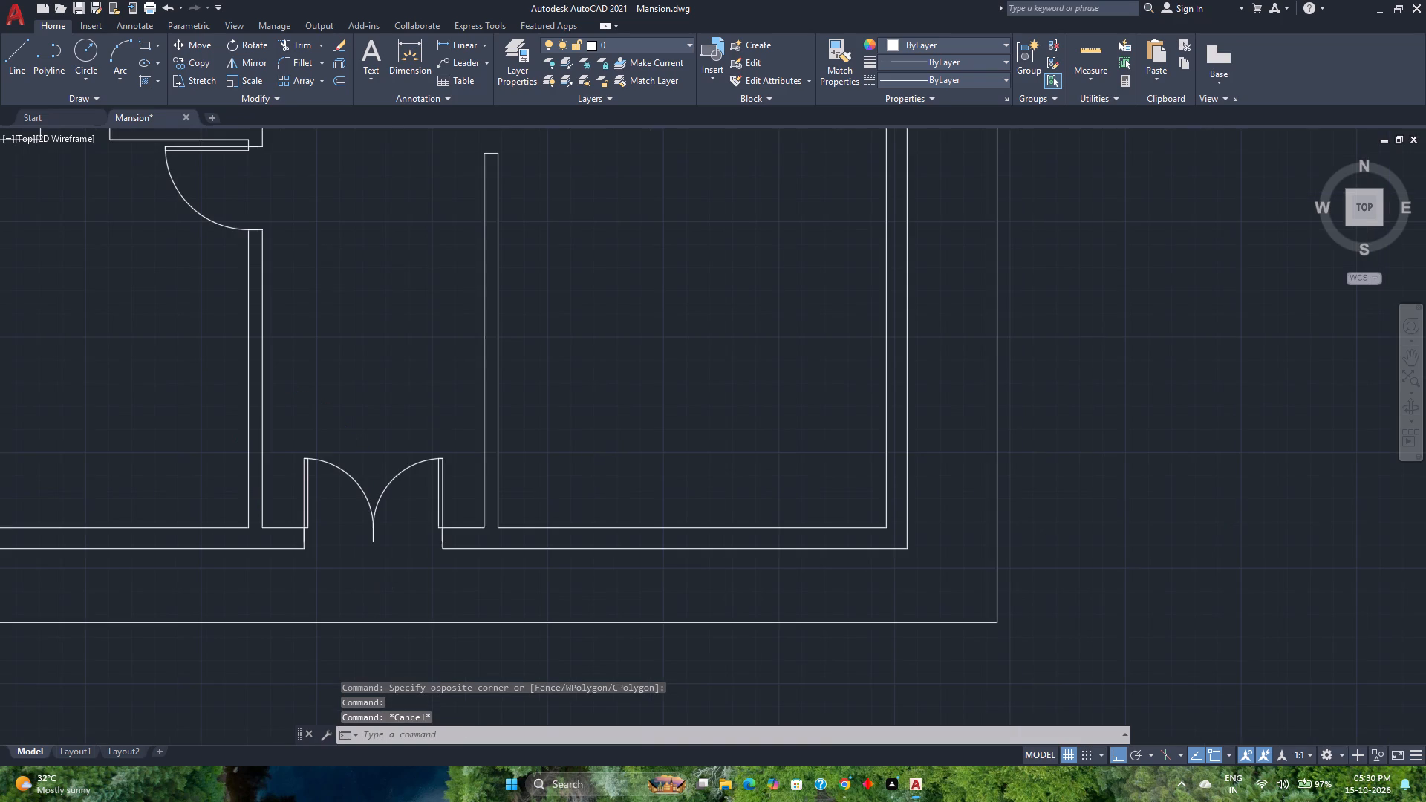
pyautogui.hotkey('ctrl', 's')
# Measure the passage between the two partitions behind the first plan's double-door entrance.
pyautogui.scroll(-2, 390, 572)
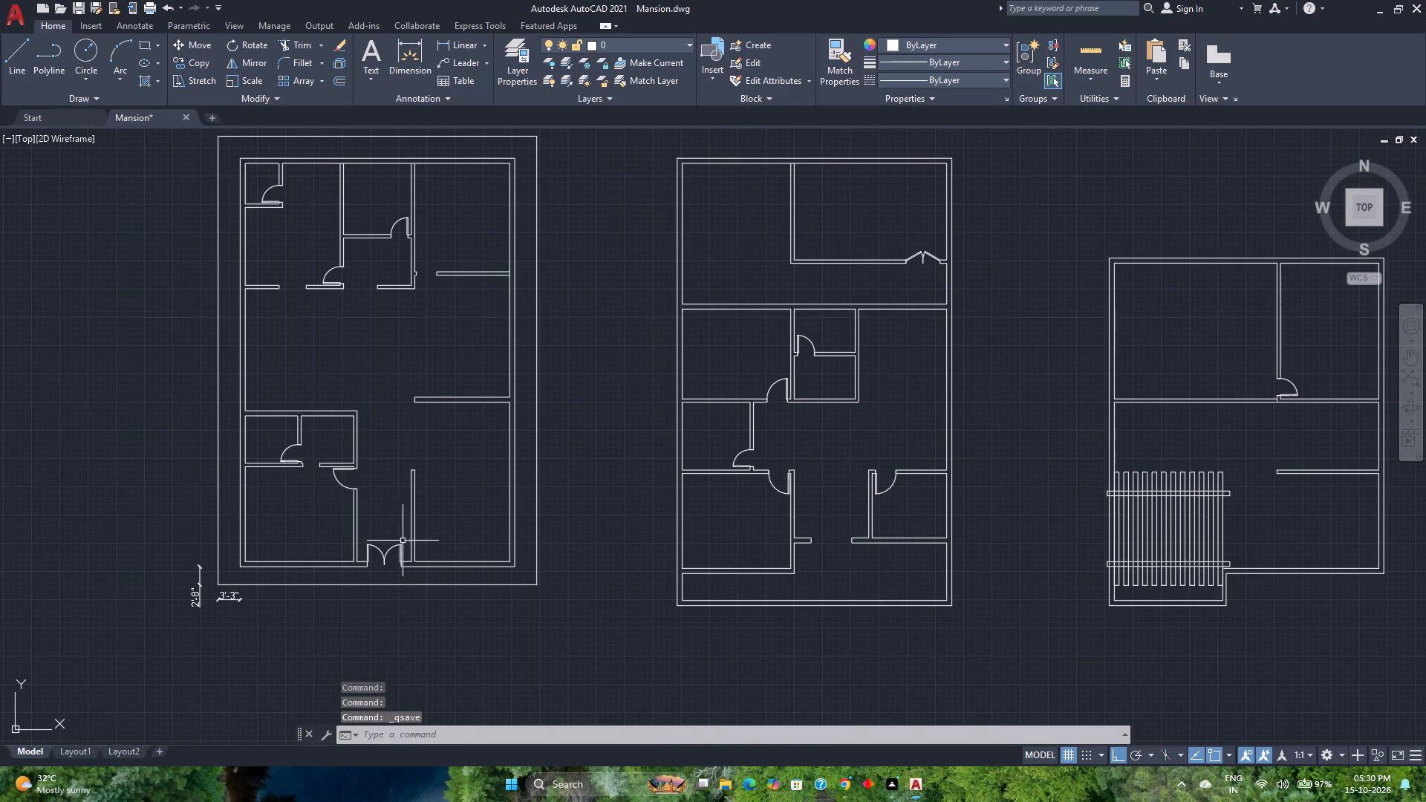
pyautogui.scroll(2, 404, 541)
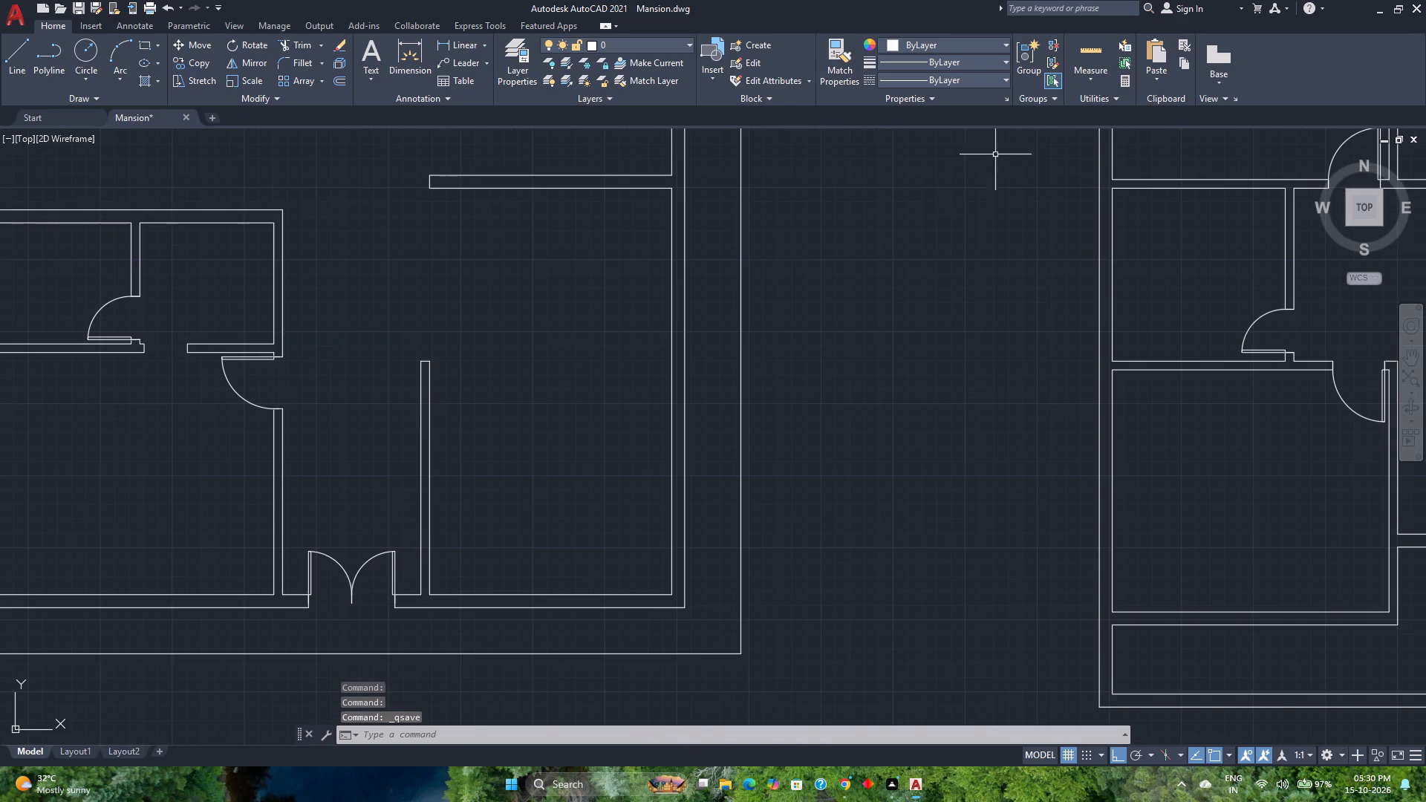
pyautogui.click(1078, 51)
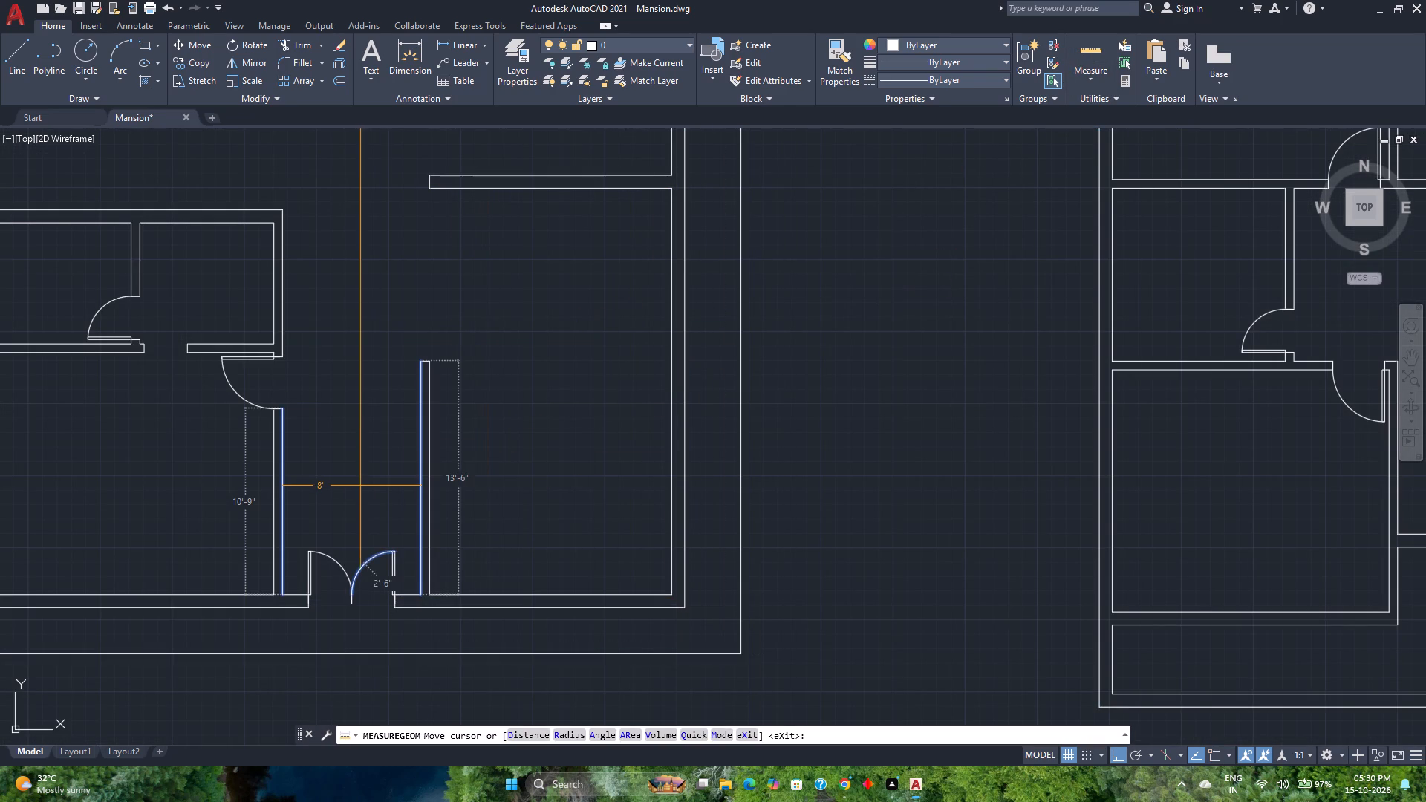
pyautogui.scroll(-3, 358, 483)
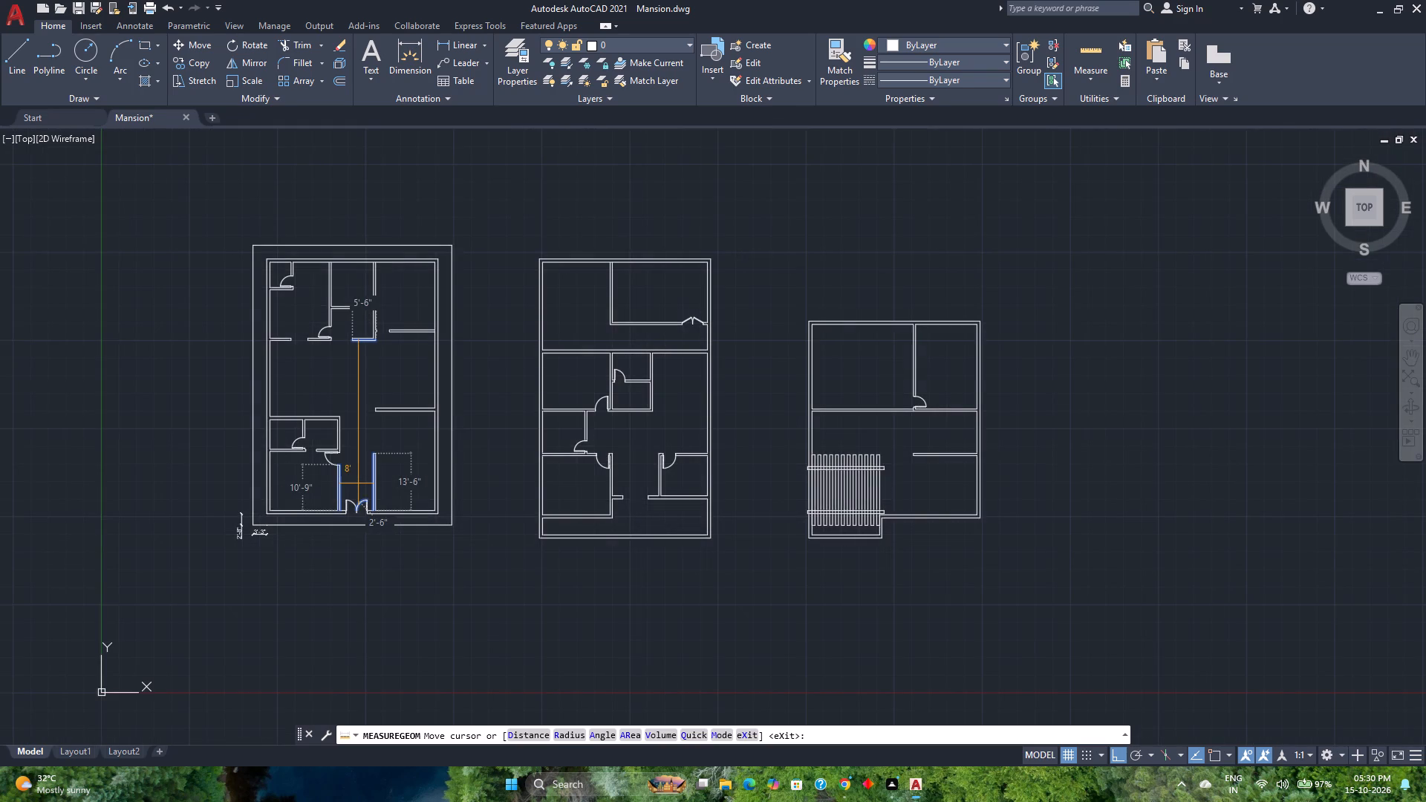
pyautogui.scroll(2, 358, 483)
pyautogui.press('Escape')
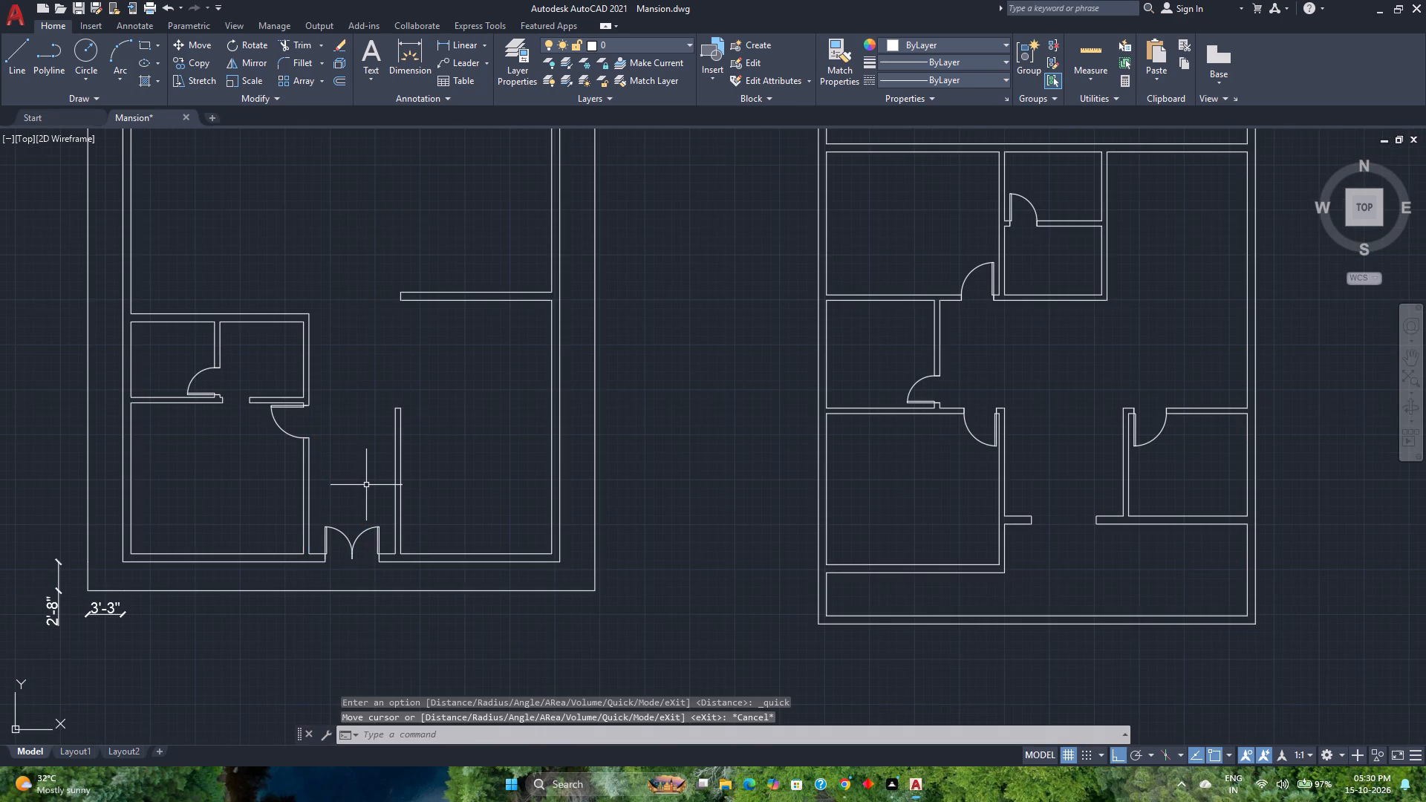
# Draw a 9" line across the first plan's south wall at the midpoint of the southeast room's inner wall line.
pyautogui.scroll(-1, 366, 485)
pyautogui.moveTo(373, 486); pyautogui.dragTo(547, 486, button='middle')
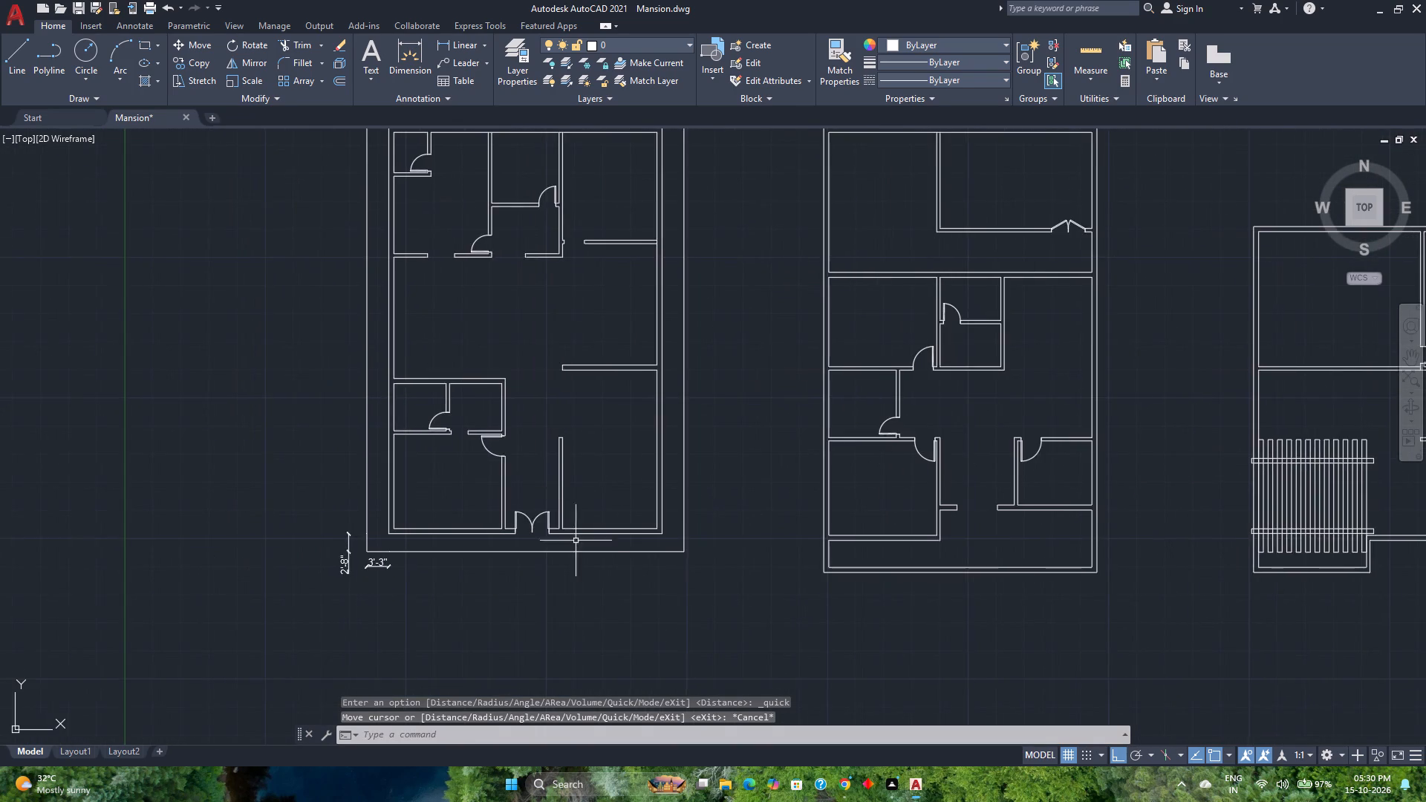
pyautogui.scroll(3, 583, 550)
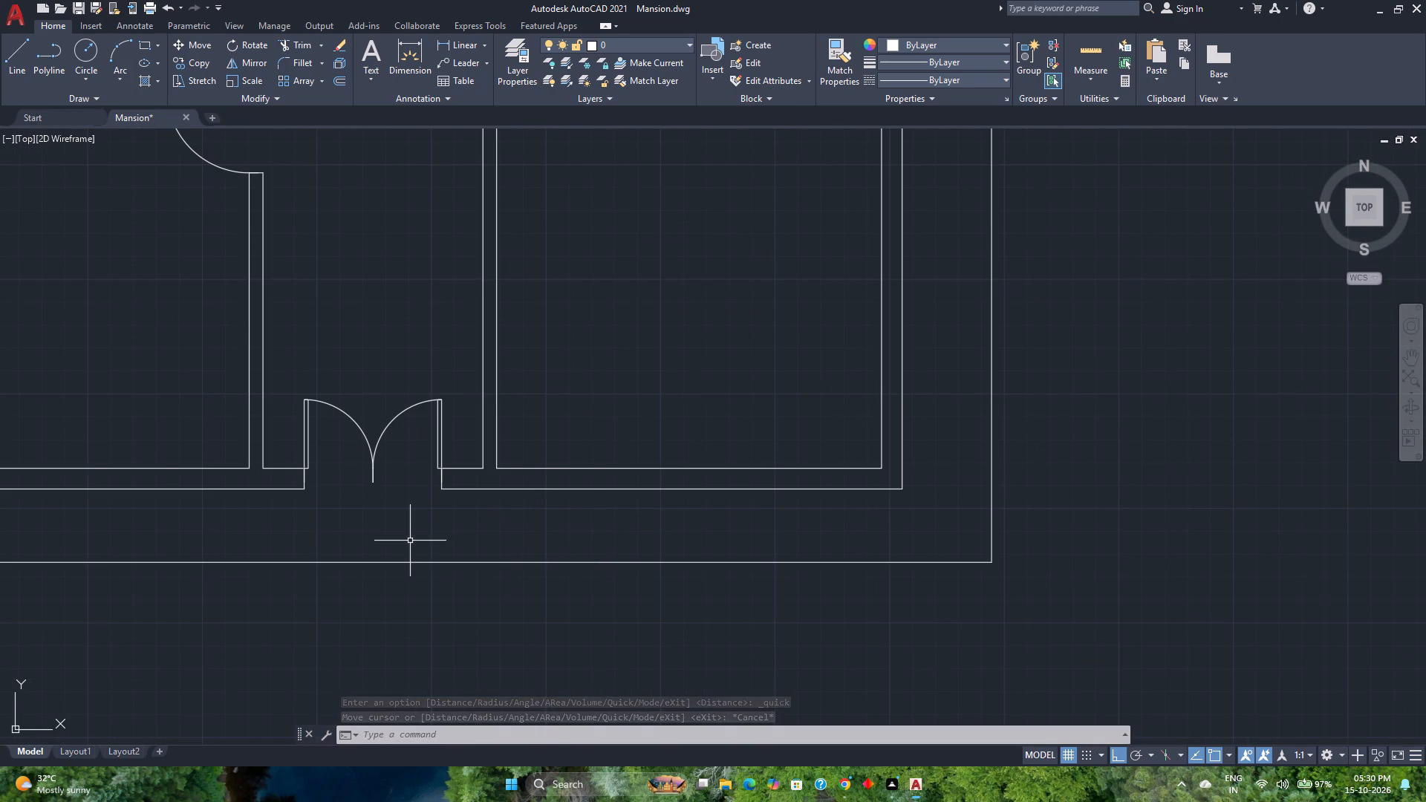
pyautogui.scroll(-1, 410, 541)
pyautogui.moveTo(410, 541); pyautogui.dragTo(192, 571, button='middle')
pyautogui.click(27, 65)
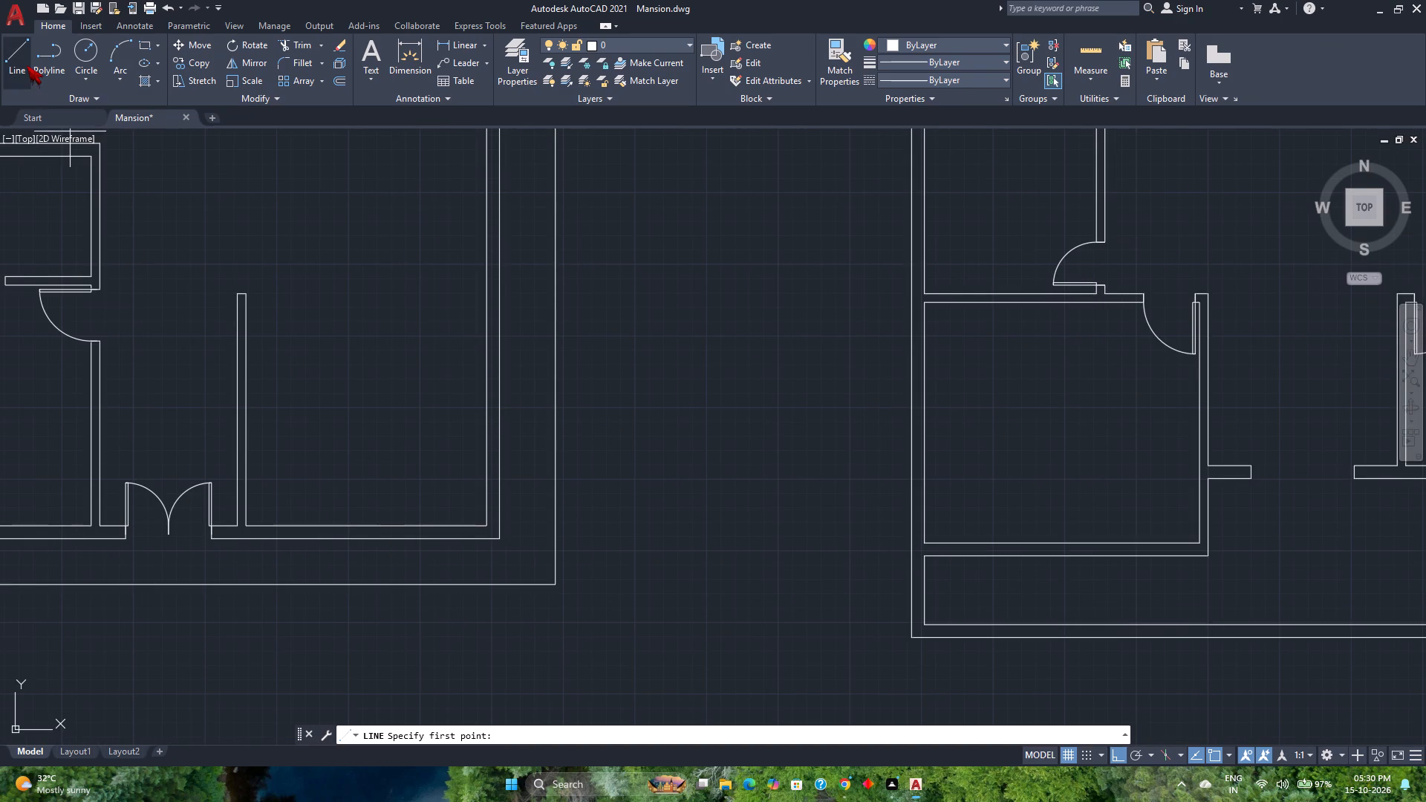
pyautogui.click(371, 522)
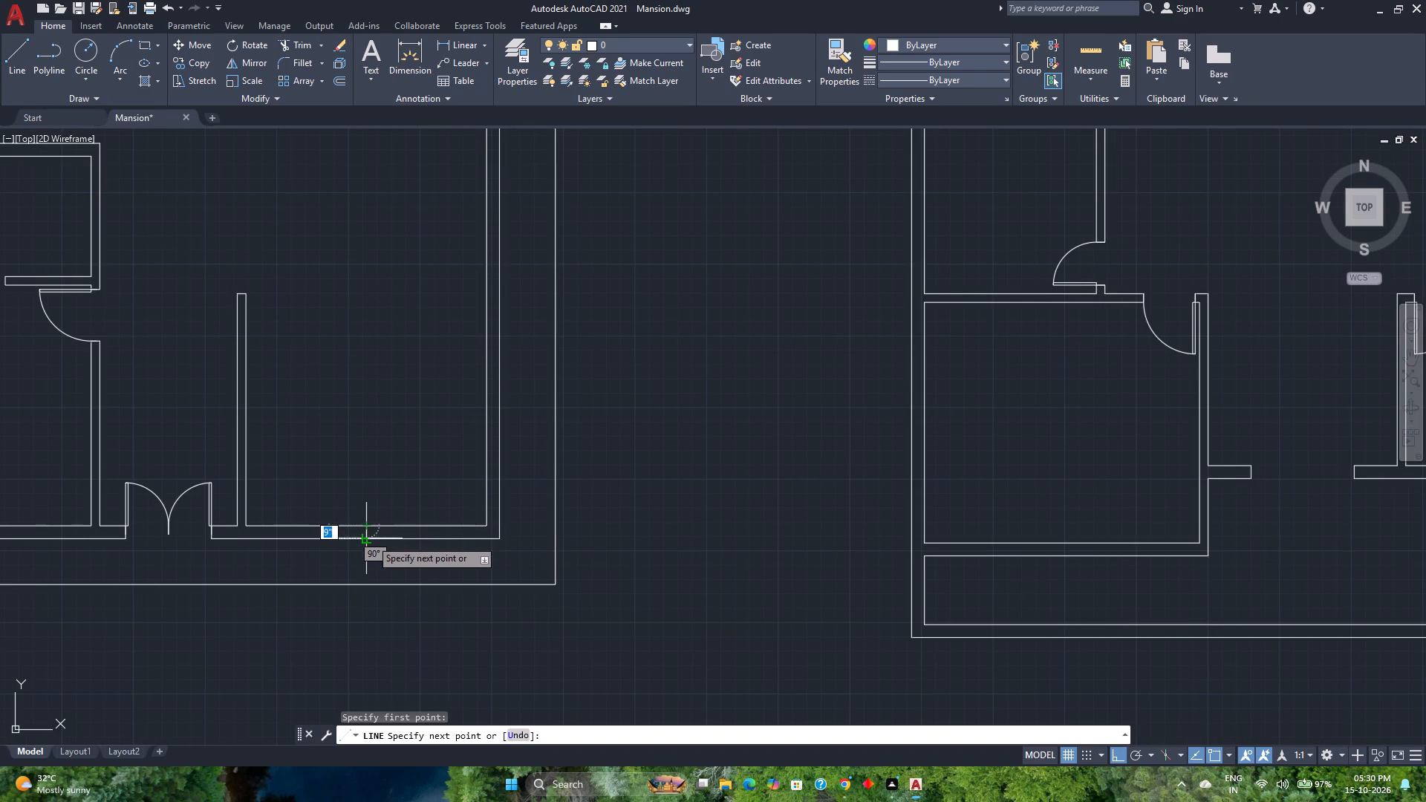
pyautogui.click(371, 539)
pyautogui.press('Escape')
# Offset the short line in the southeast room's south wall 3' to both the west and east, and erase the original centre line.
pyautogui.scroll(2, 370, 537)
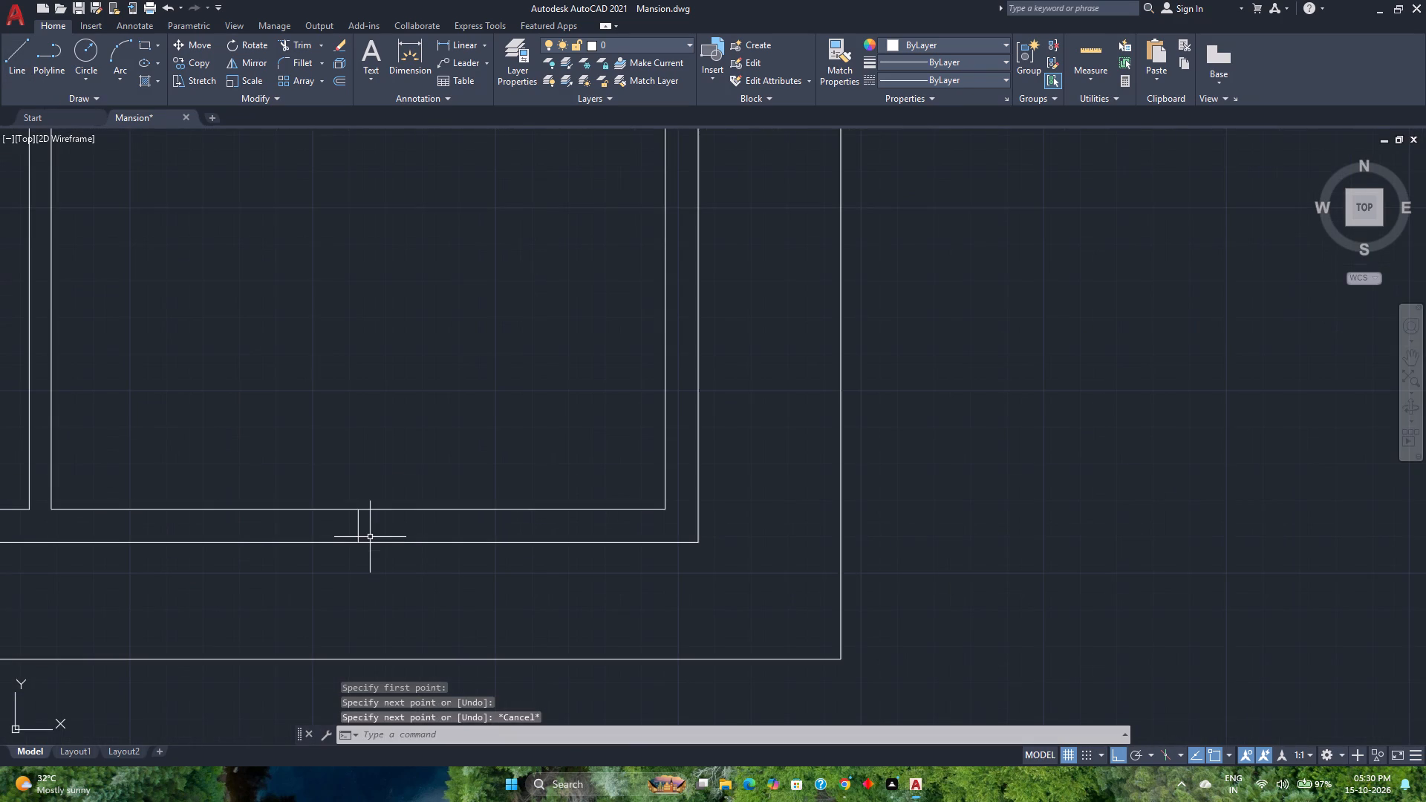
pyautogui.click(343, 82)
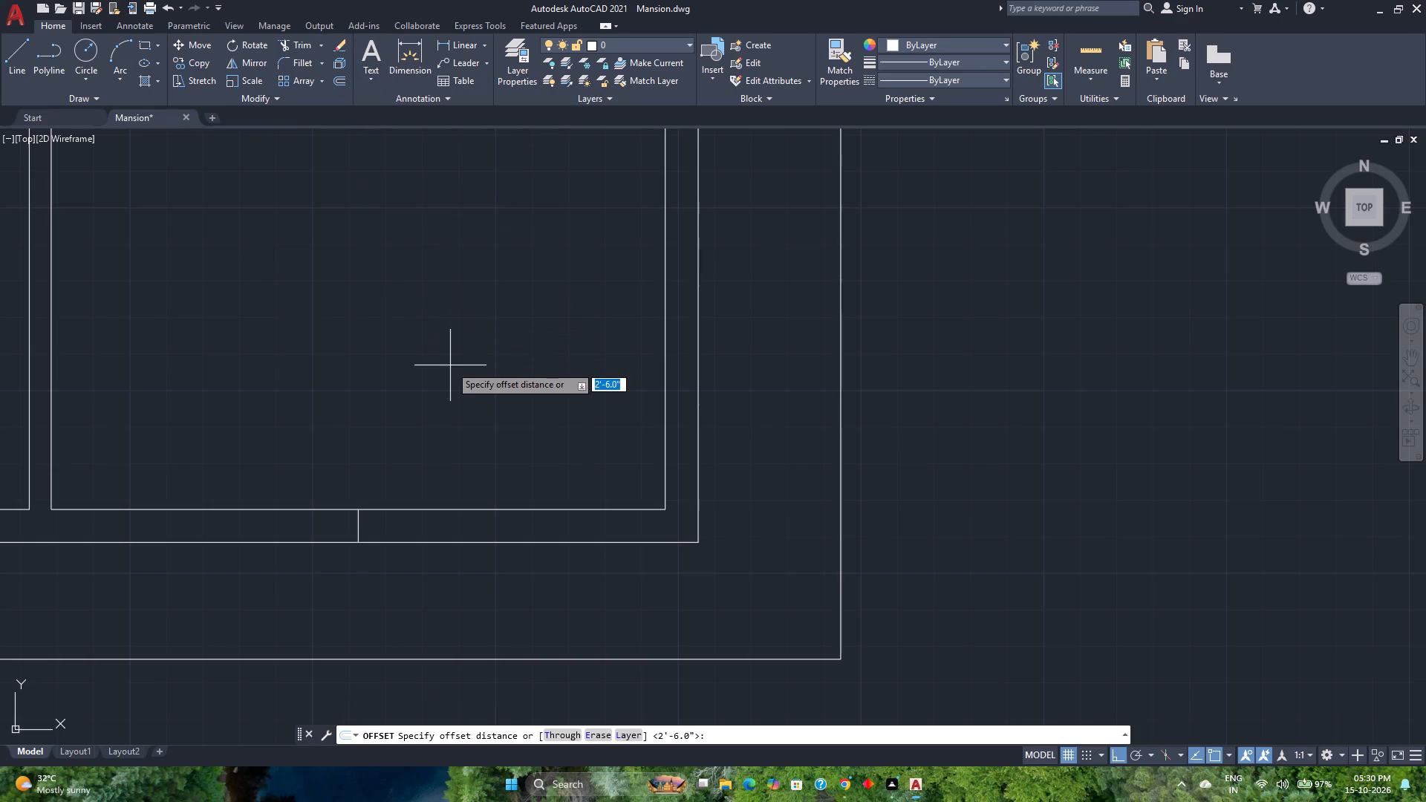
pyautogui.write("3'")
pyautogui.press('Return')
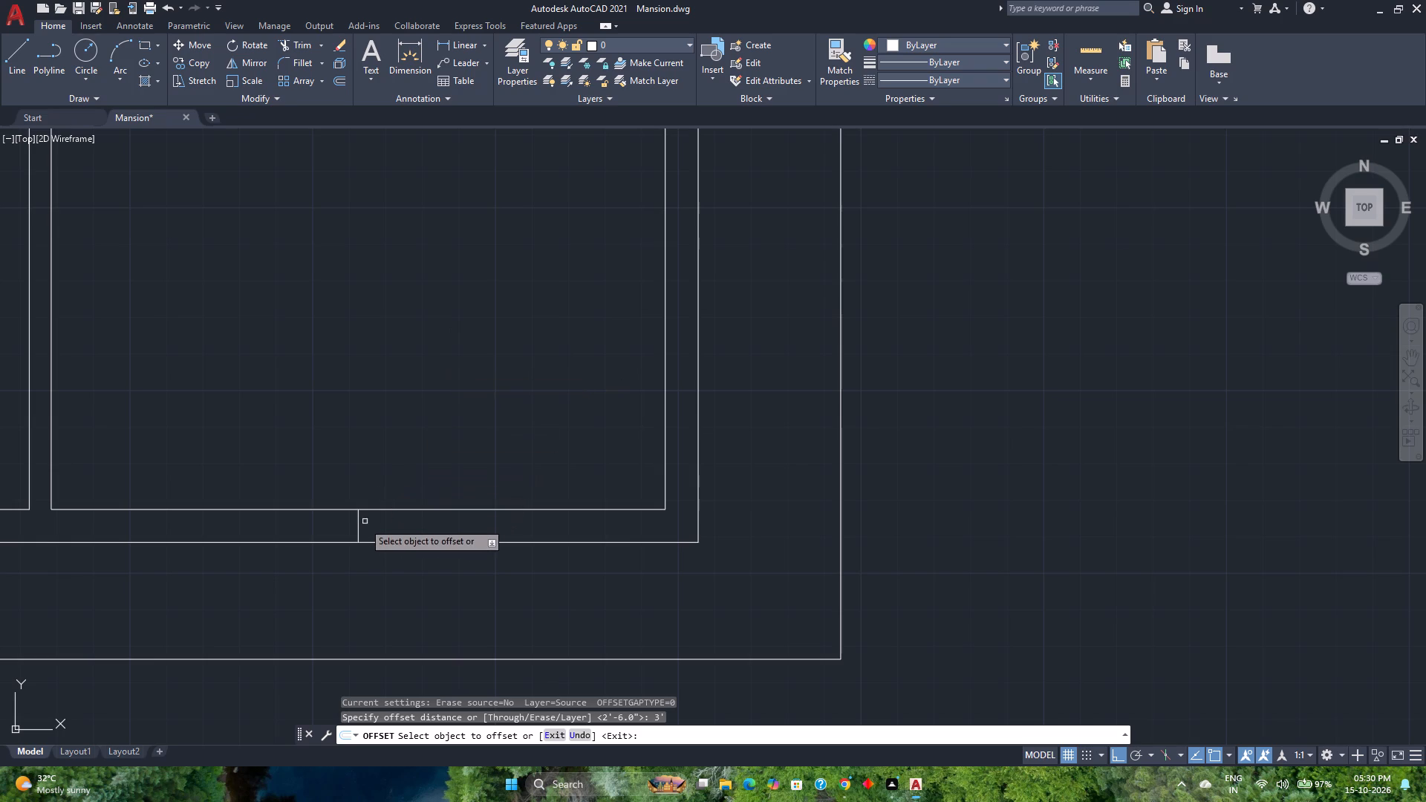
pyautogui.click(358, 526)
pyautogui.click(247, 524)
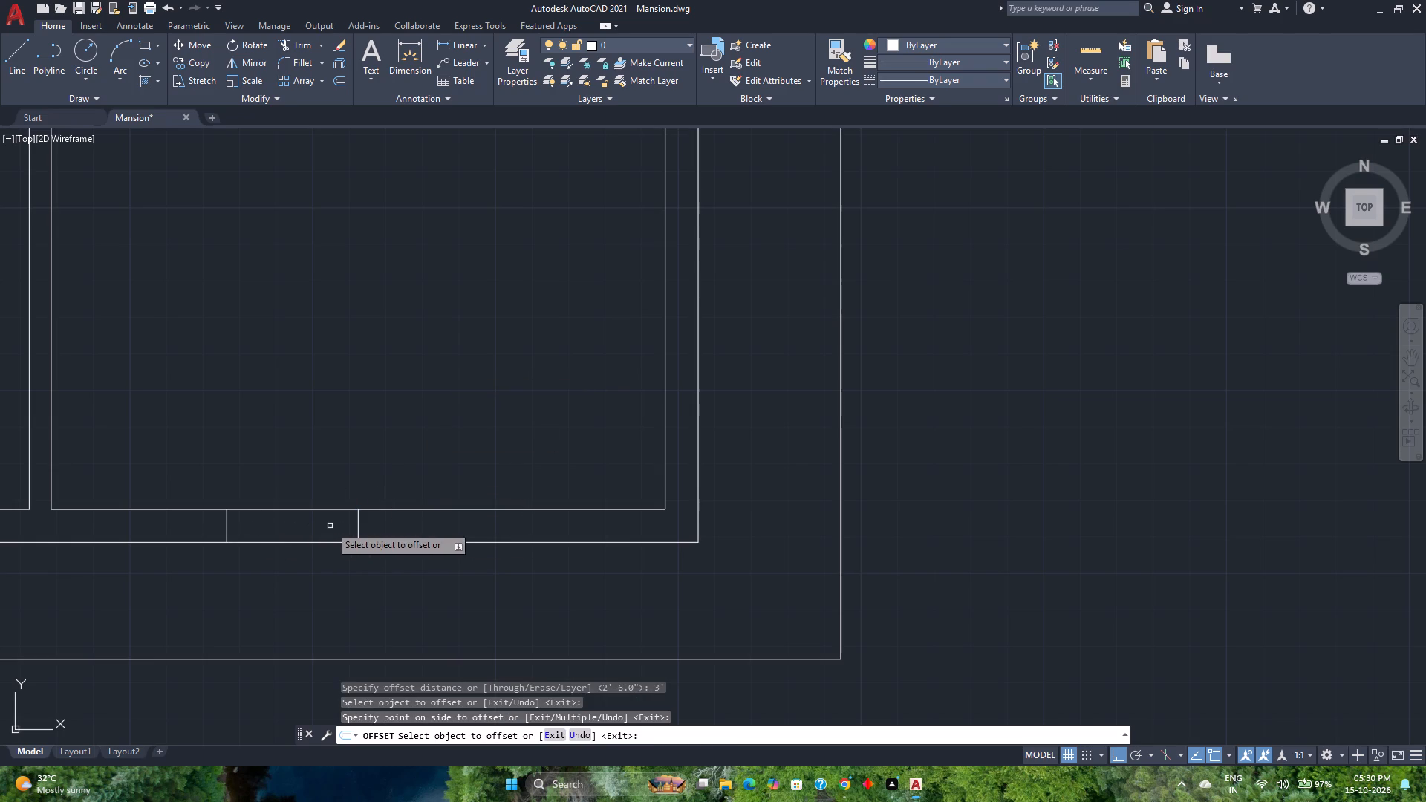
pyautogui.click(359, 525)
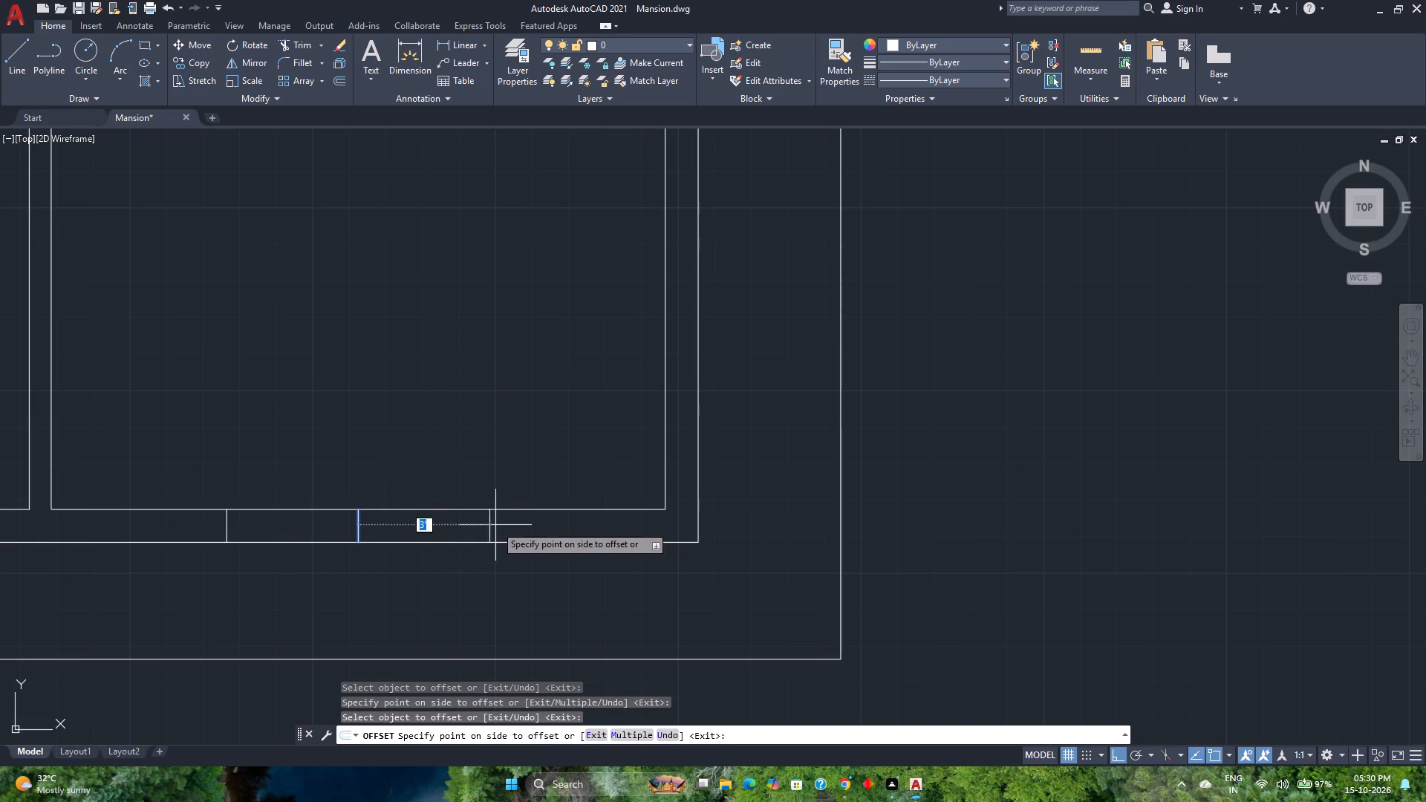
pyautogui.click(495, 525)
pyautogui.press('Escape')
pyautogui.scroll(2, 411, 533)
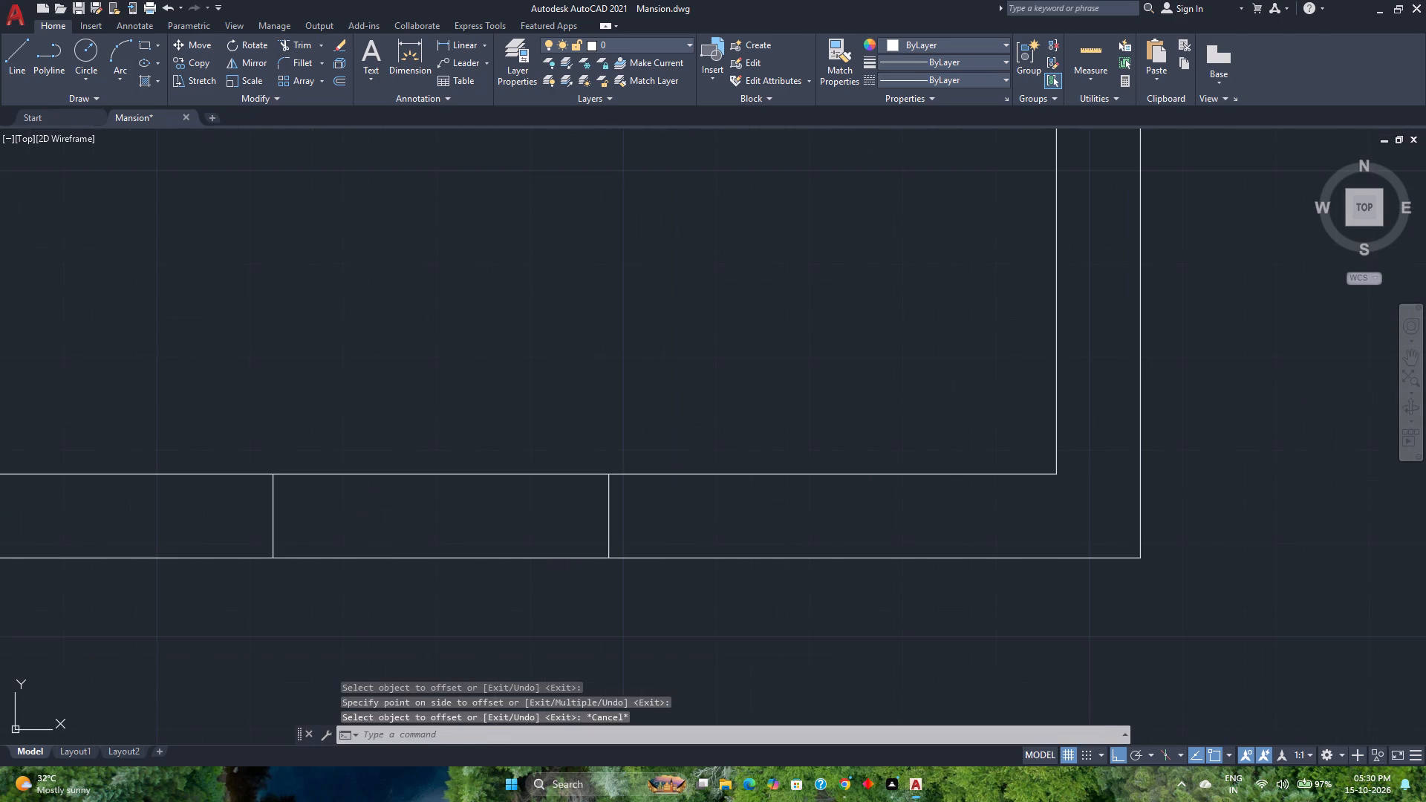
pyautogui.click(395, 532)
pyautogui.click(179, 530)
pyautogui.press('Delete')
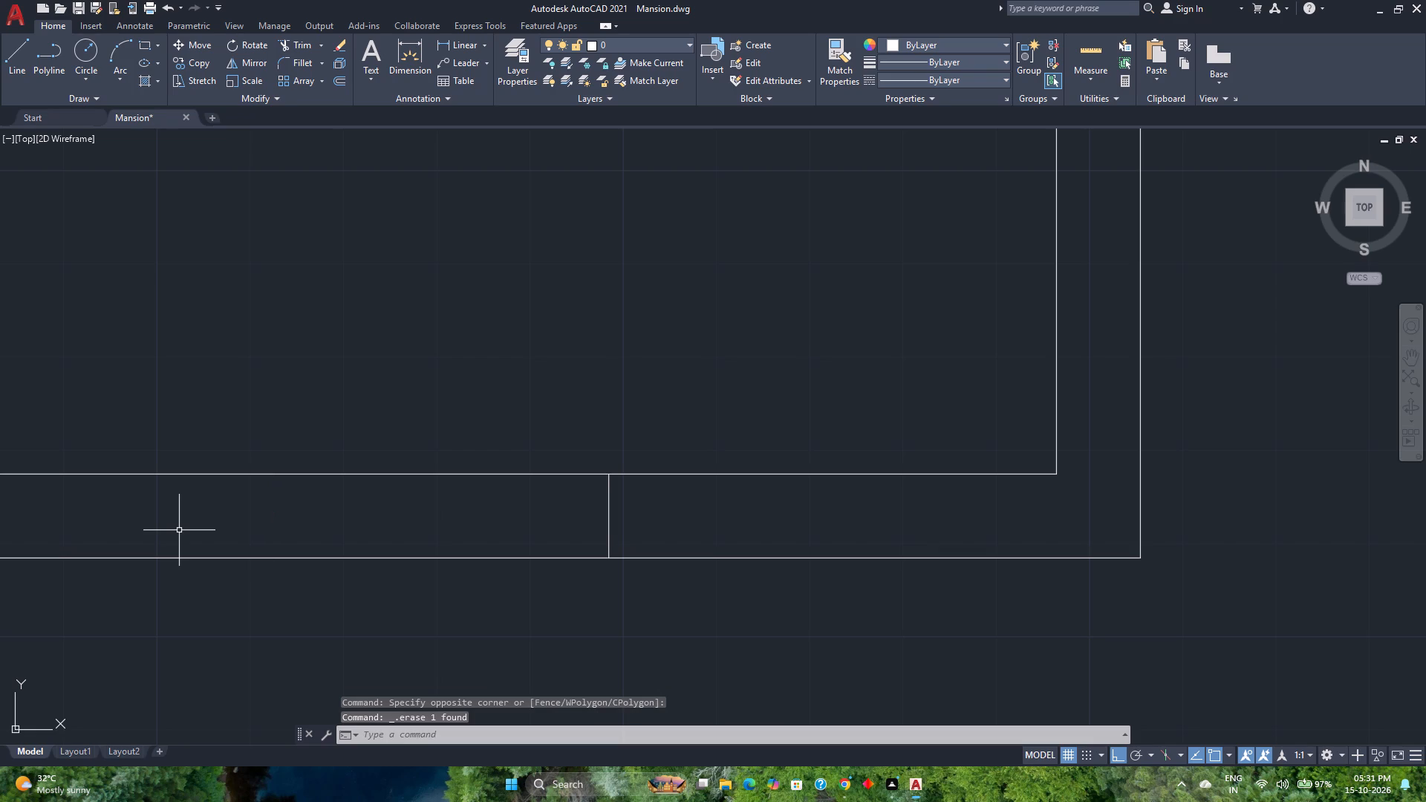
# Copy the southeast room's two opening lines from its inner south wall midpoint to the midpoint of the southwest room's inner south wall line.
pyautogui.scroll(-4, 307, 532)
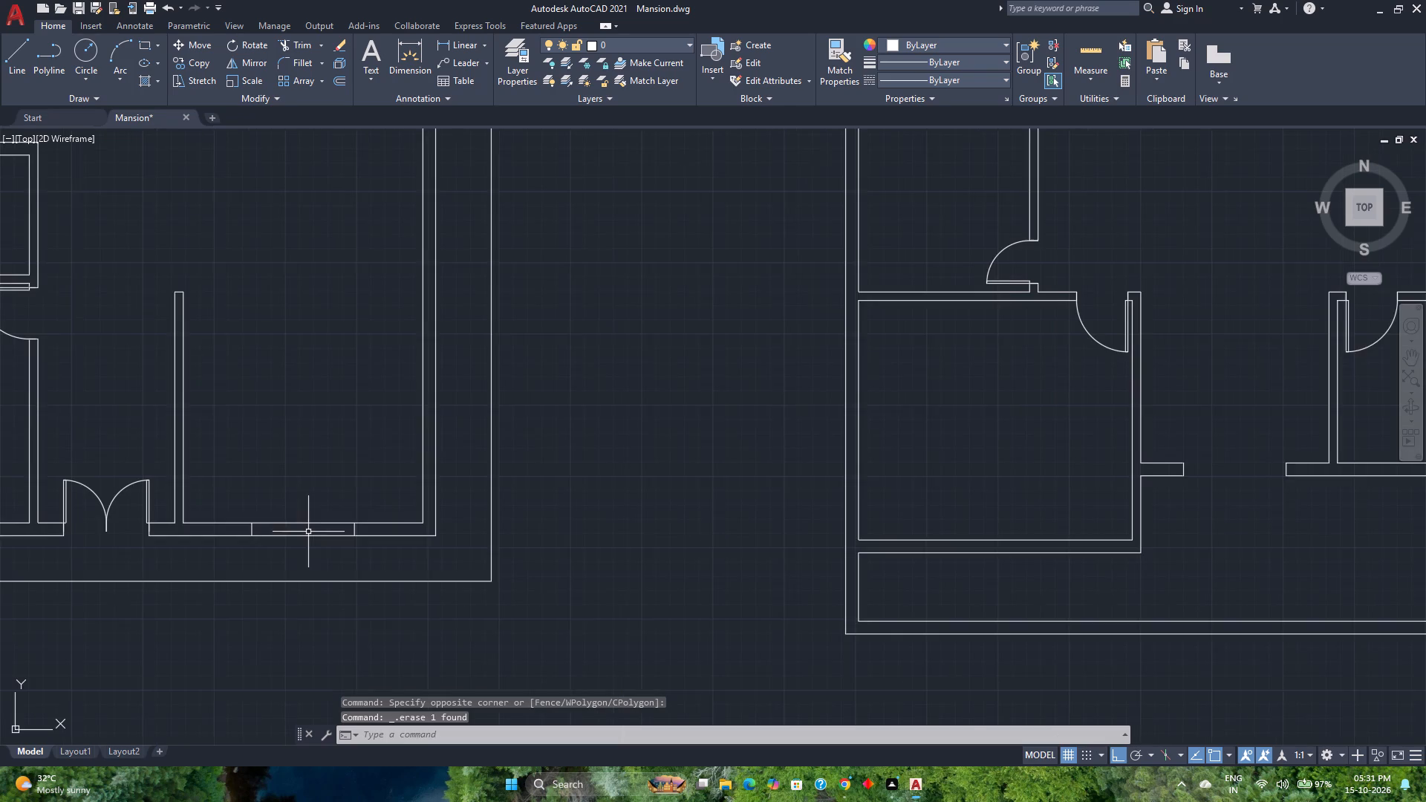
pyautogui.moveTo(310, 532); pyautogui.dragTo(371, 532, button='middle')
pyautogui.middleClick(371, 532)
pyautogui.scroll(3, 406, 533)
pyautogui.click(455, 523)
pyautogui.scroll(-2, 252, 529)
pyautogui.moveTo(252, 529); pyautogui.dragTo(429, 543, button='middle')
pyautogui.click(301, 538)
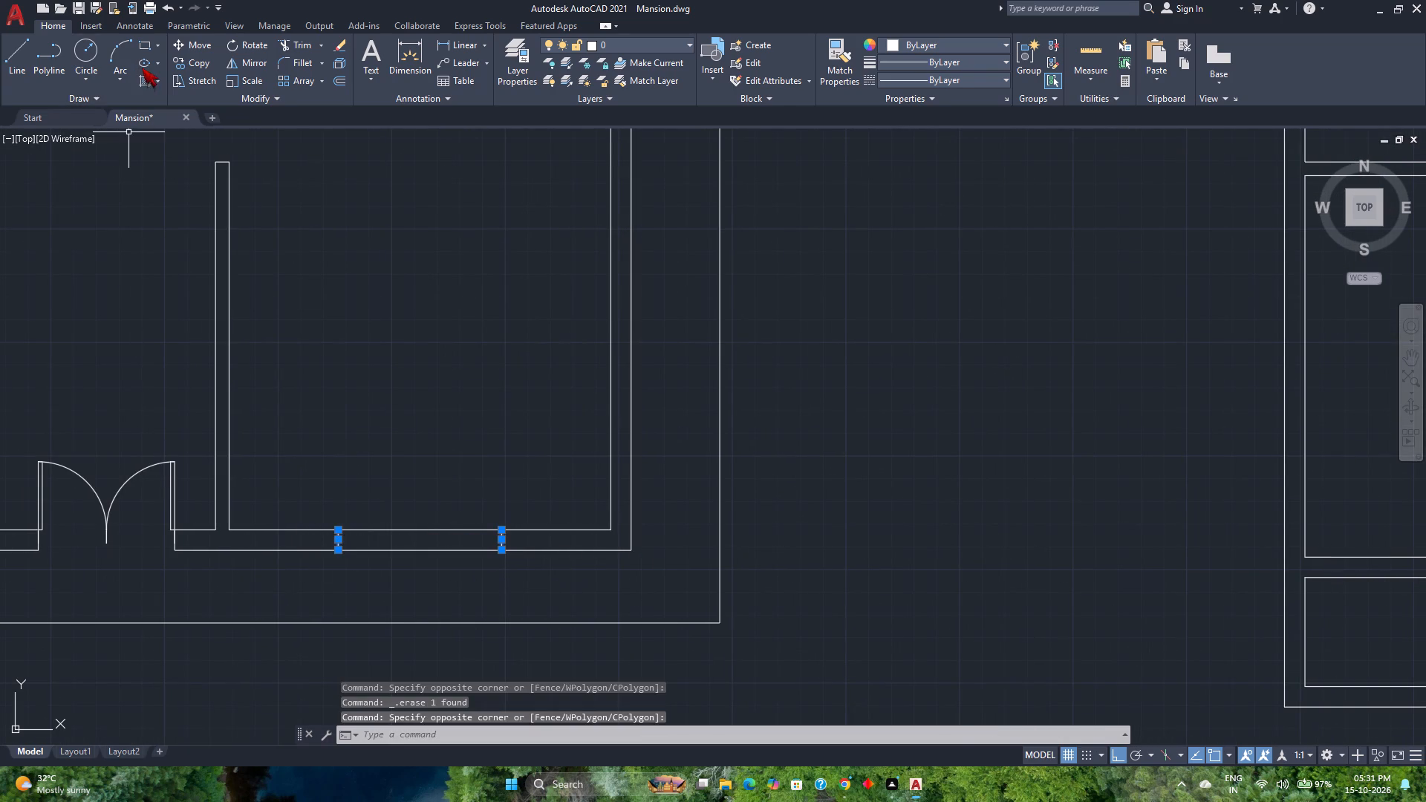
pyautogui.click(196, 63)
pyautogui.scroll(-1, 339, 406)
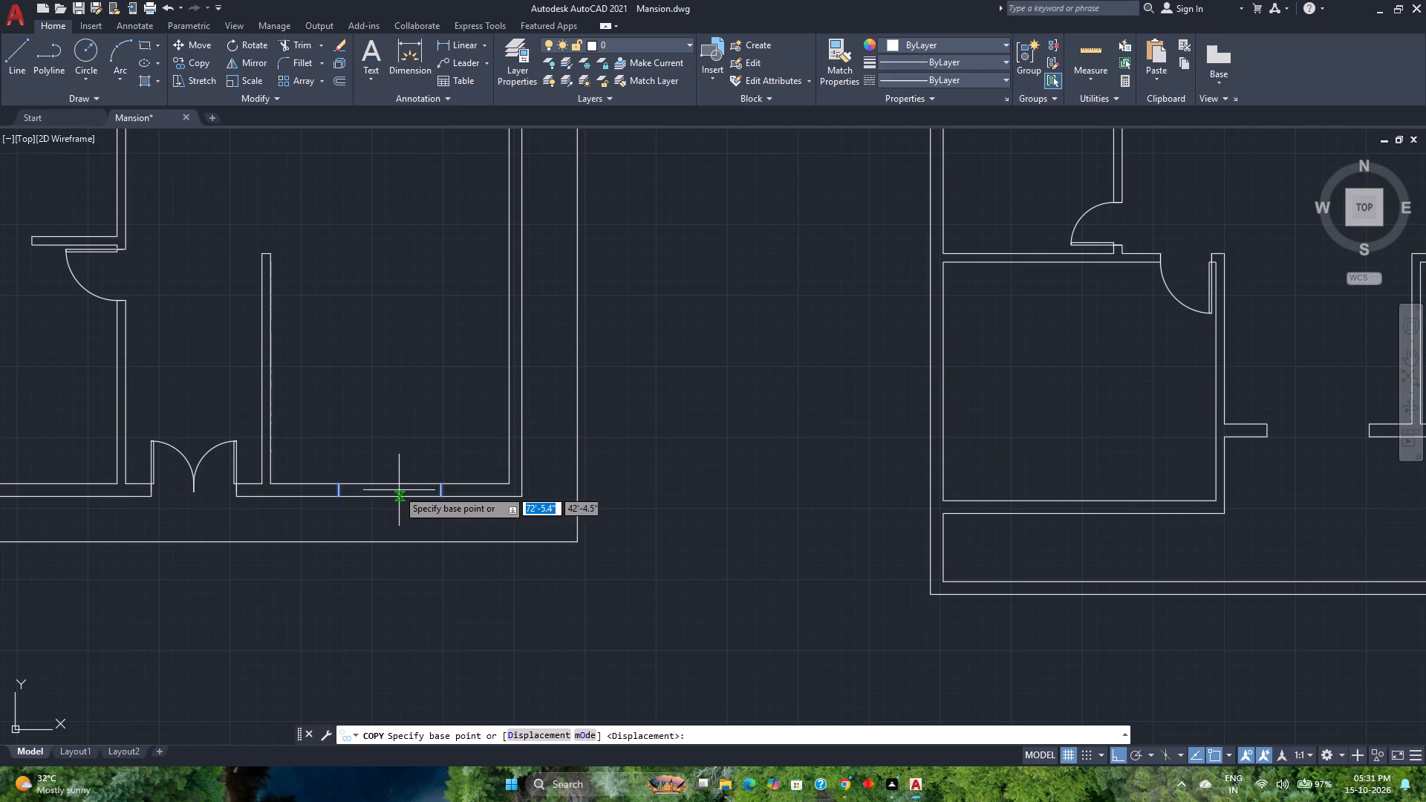
pyautogui.click(393, 483)
pyautogui.scroll(-1, 345, 475)
pyautogui.moveTo(343, 474); pyautogui.dragTo(558, 489, button='middle')
pyautogui.scroll(3, 325, 491)
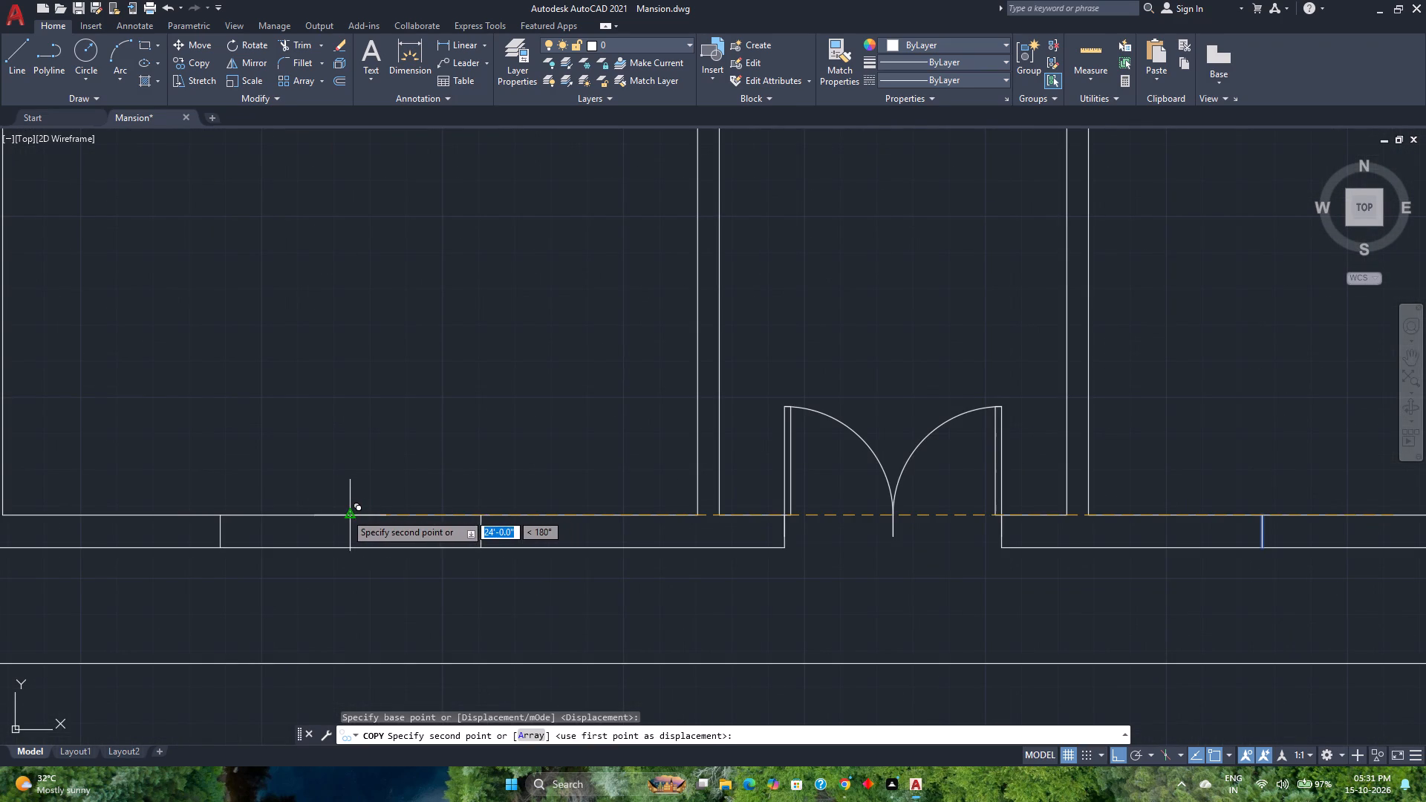
pyautogui.click(345, 513)
pyautogui.scroll(-1, 349, 495)
pyautogui.press('Escape')
pyautogui.scroll(-3, 349, 495)
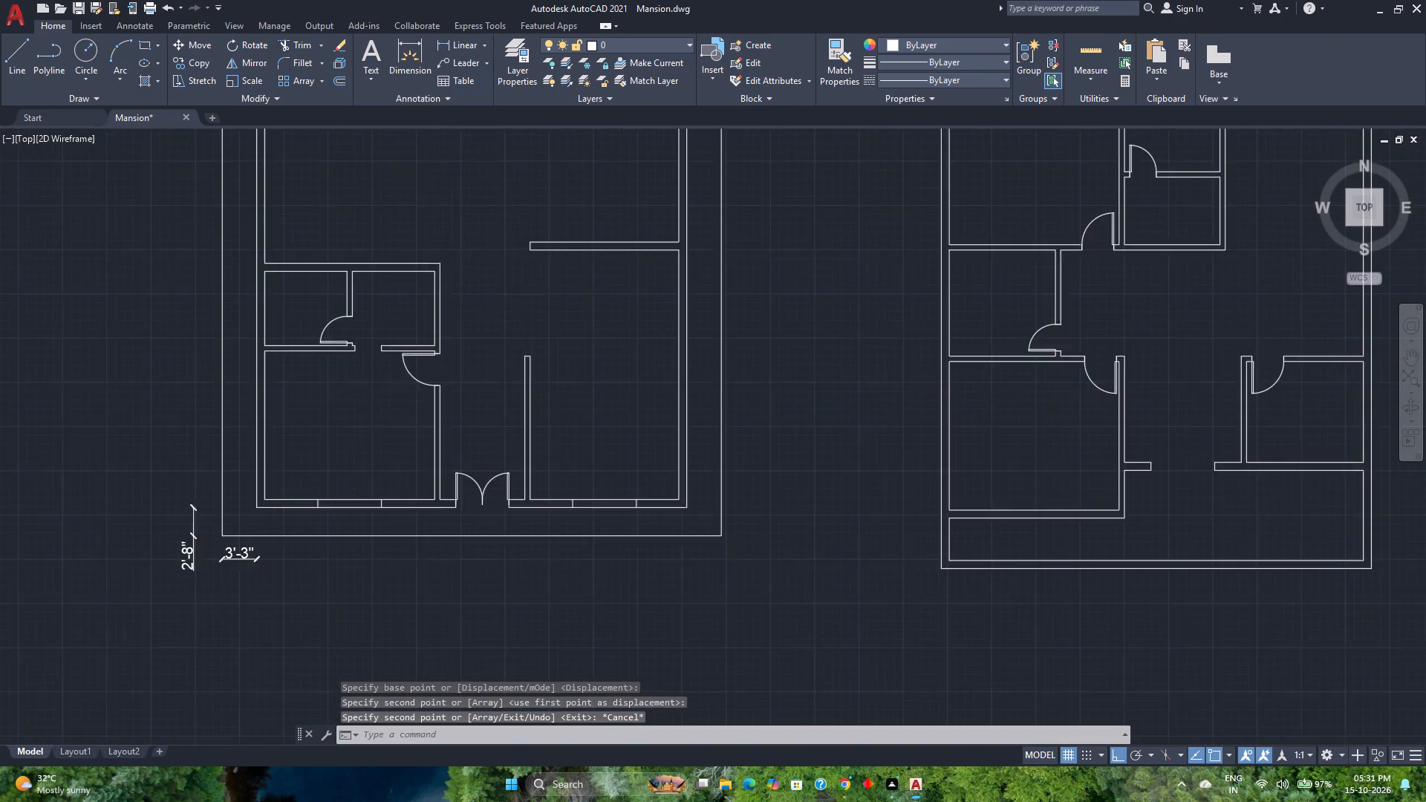
# Draw a short line across the first plan's west wall at the inner-line midpoint of the small room north of the southwest room.
pyautogui.moveTo(424, 472); pyautogui.dragTo(408, 526, button='middle')
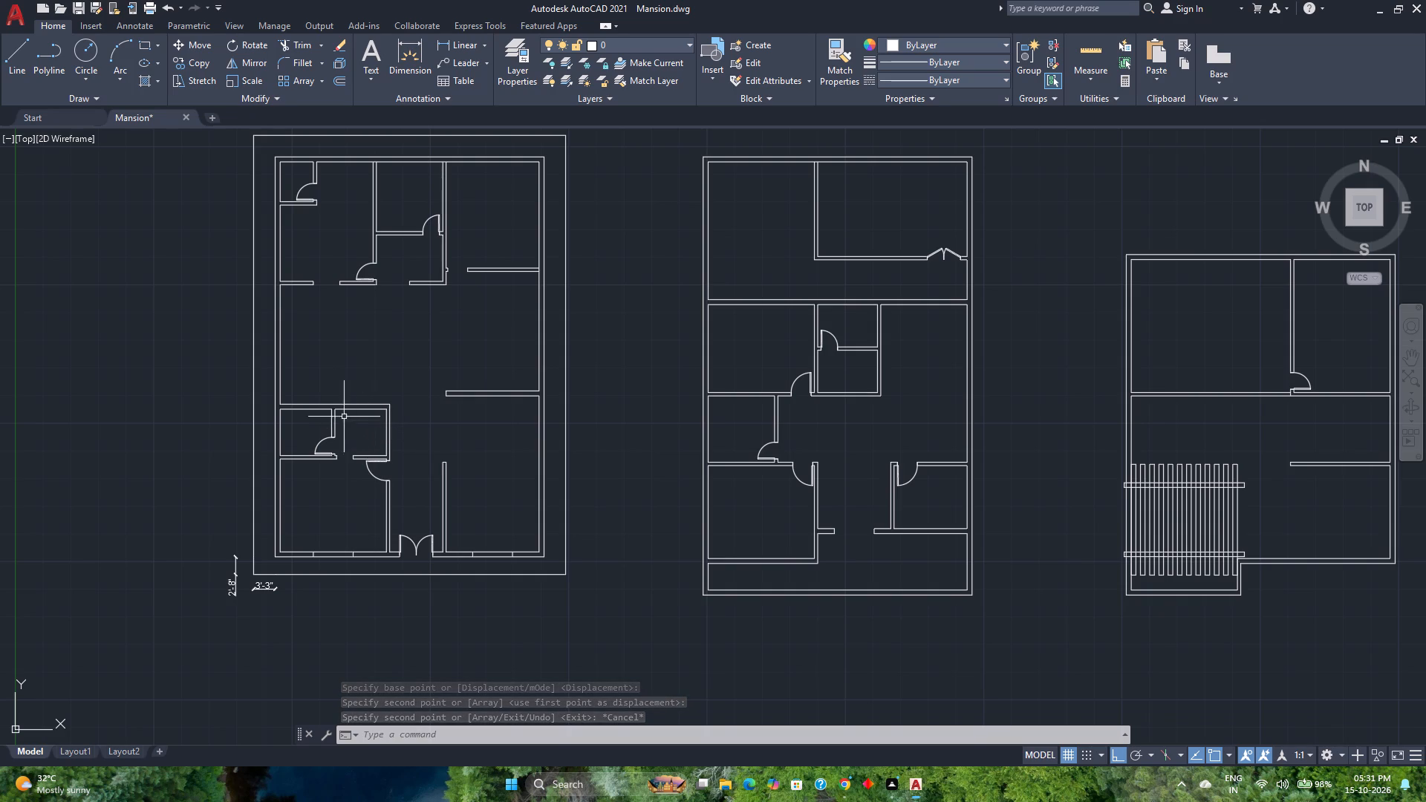
pyautogui.scroll(3, 314, 443)
pyautogui.moveTo(314, 443); pyautogui.dragTo(392, 408, button='middle')
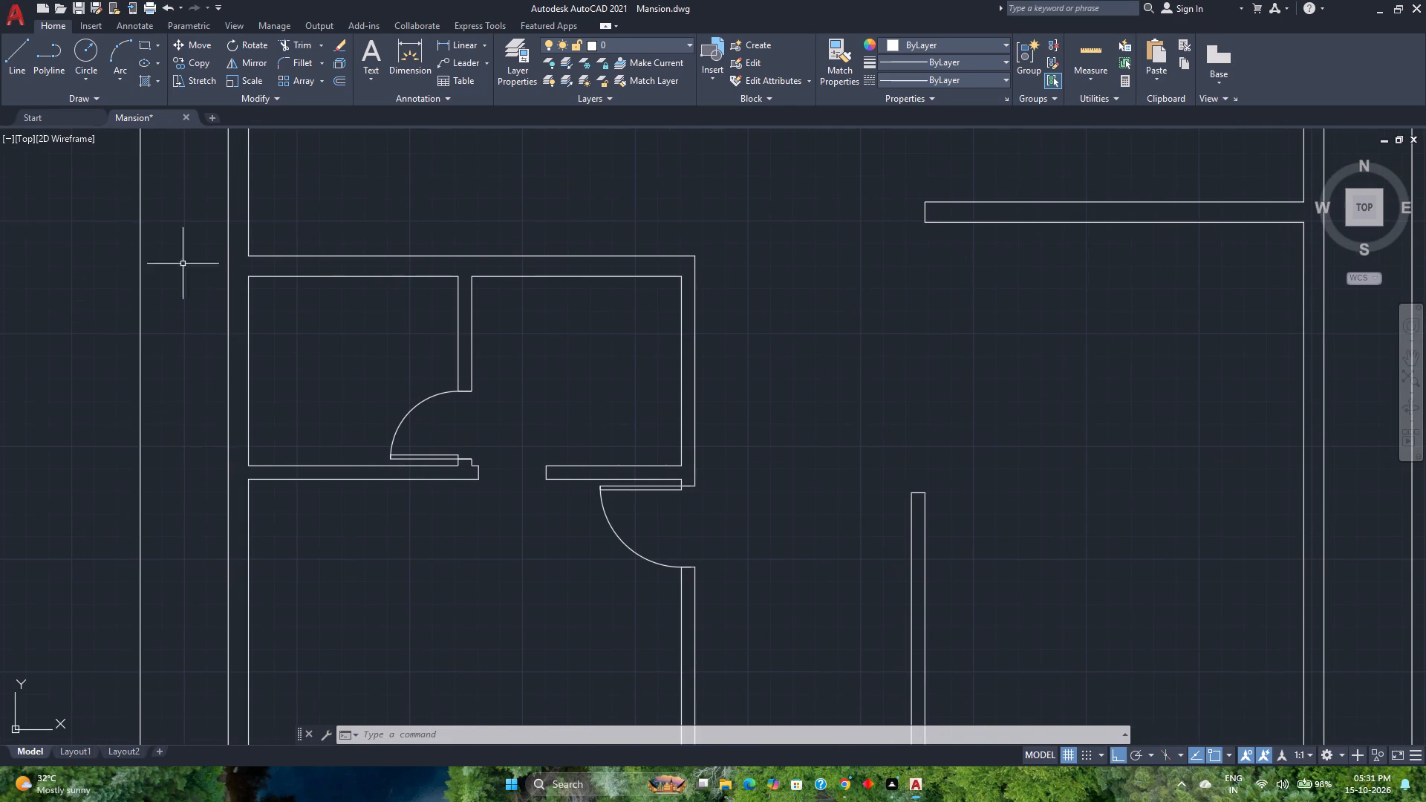
pyautogui.click(18, 60)
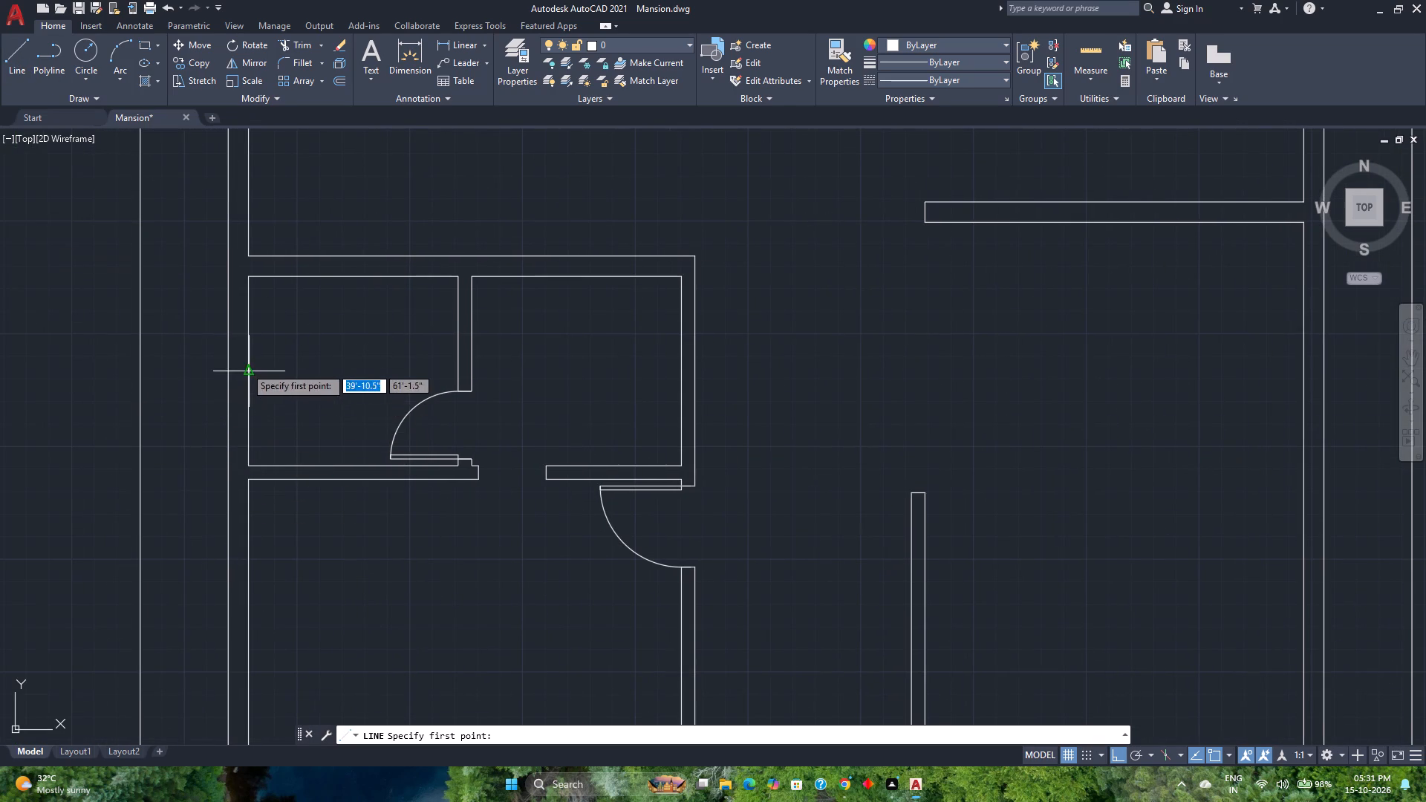
pyautogui.click(245, 375)
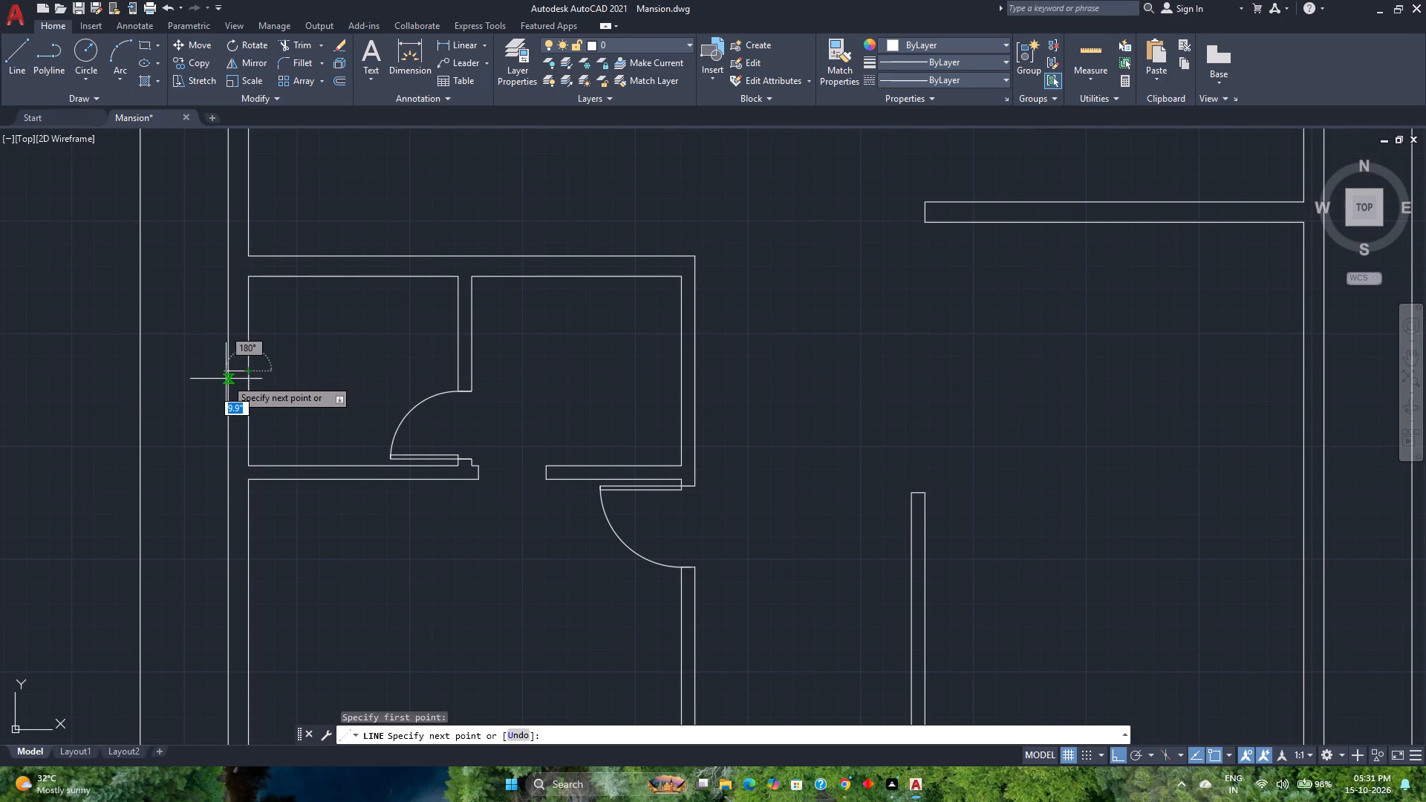
pyautogui.scroll(3, 226, 379)
pyautogui.click(230, 343)
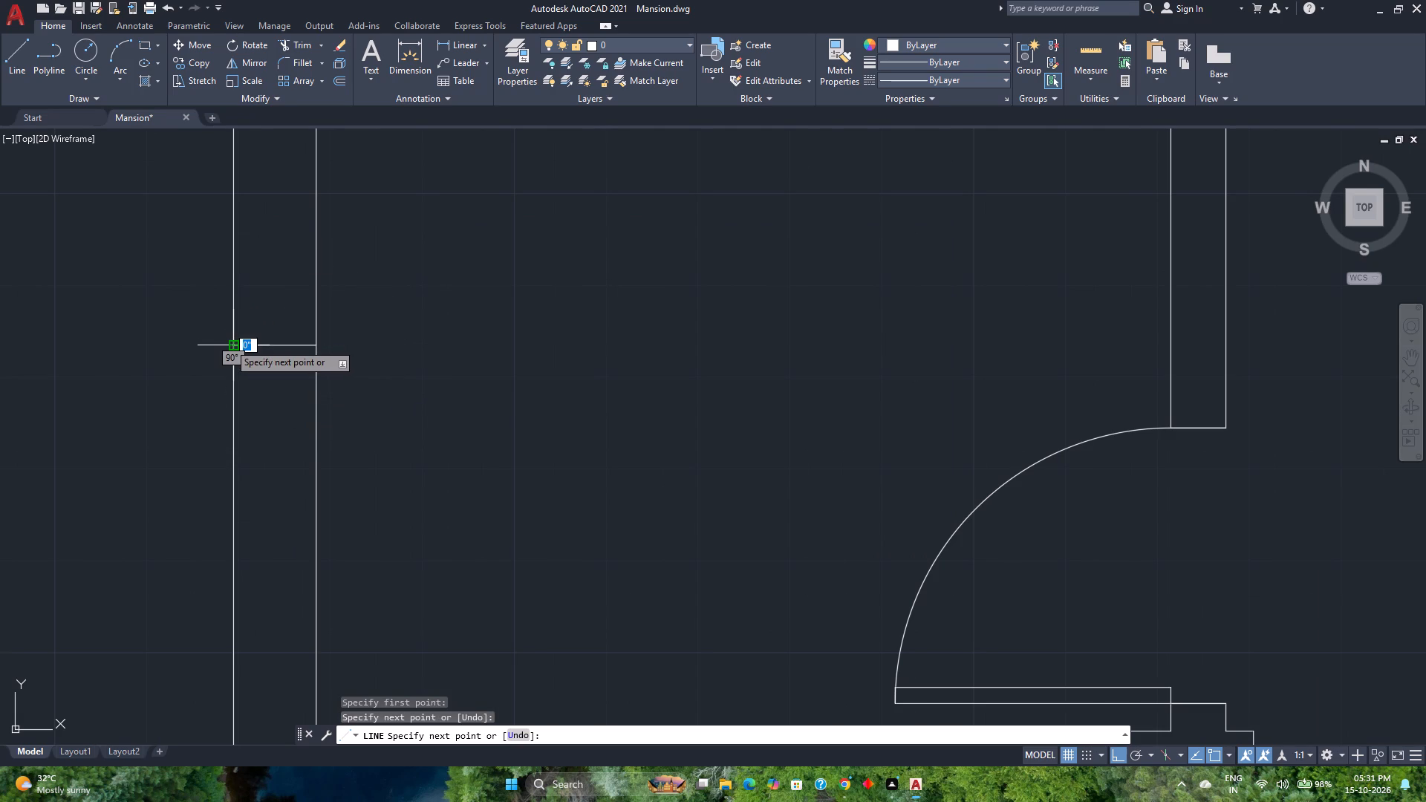
pyautogui.press('Escape')
# Offset the short line in the small room's west wall 1' to both the north and south, and erase the original centre line.
pyautogui.scroll(-3, 229, 343)
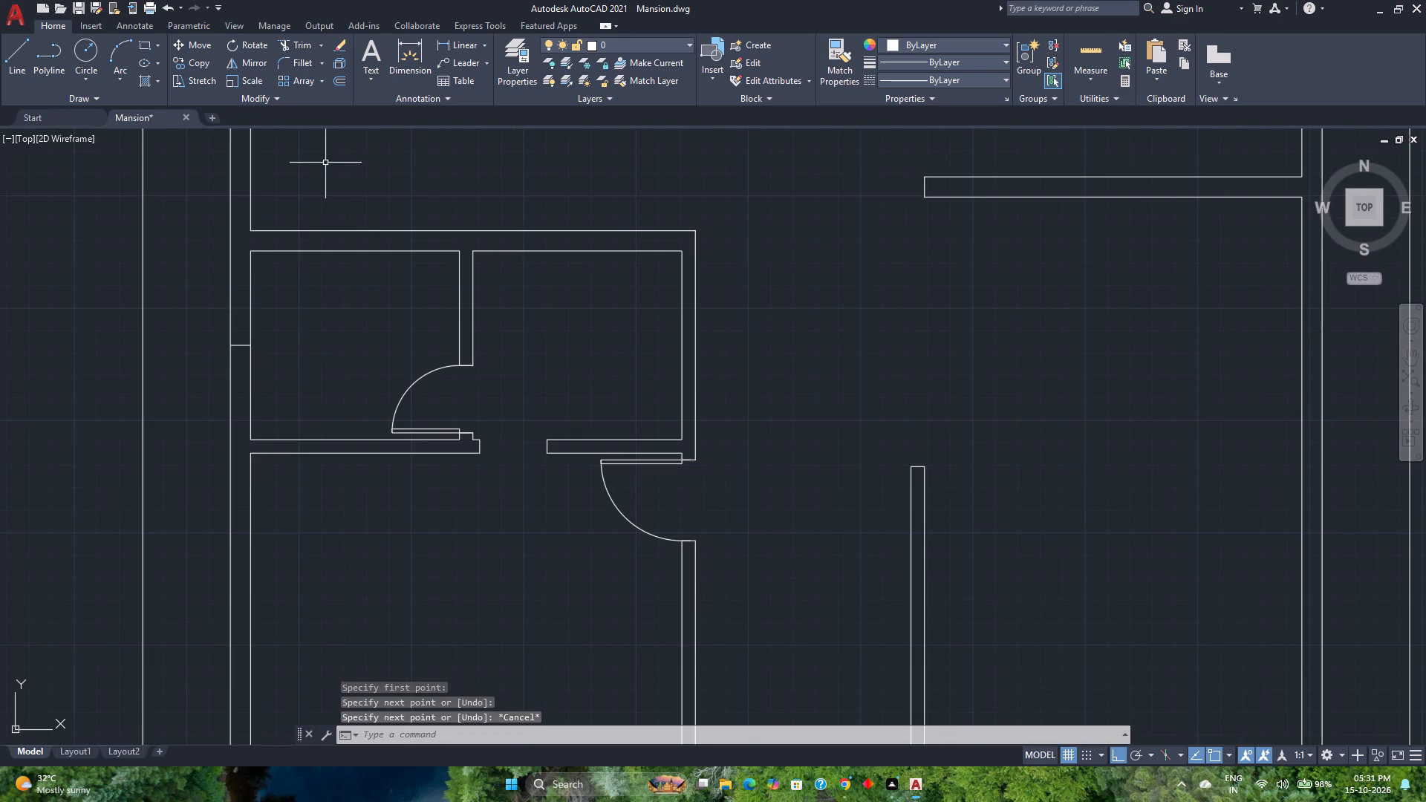
pyautogui.click(336, 82)
pyautogui.write("1'")
pyautogui.press('Return')
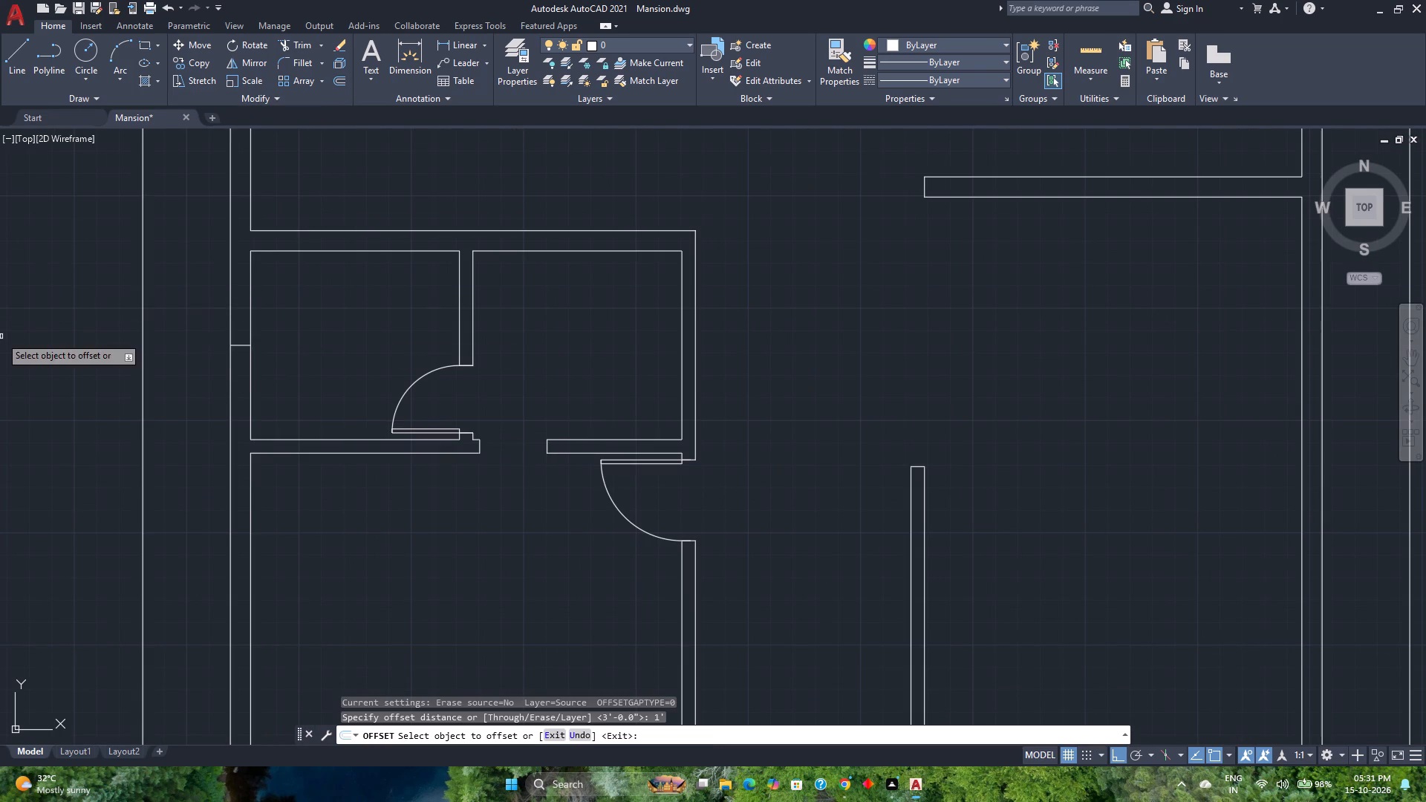
pyautogui.click(244, 345)
pyautogui.scroll(3, 233, 299)
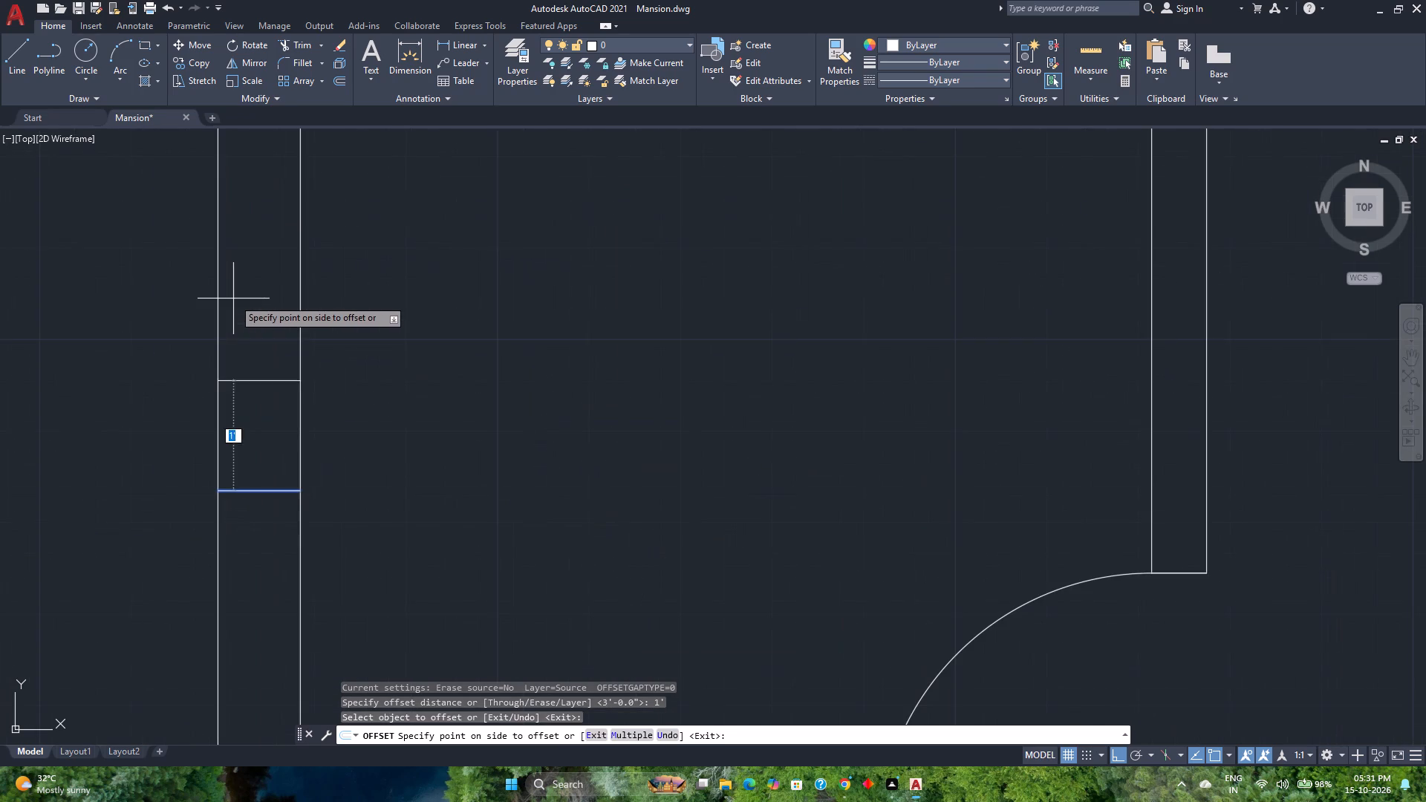
pyautogui.click(233, 299)
pyautogui.click(267, 490)
pyautogui.click(265, 570)
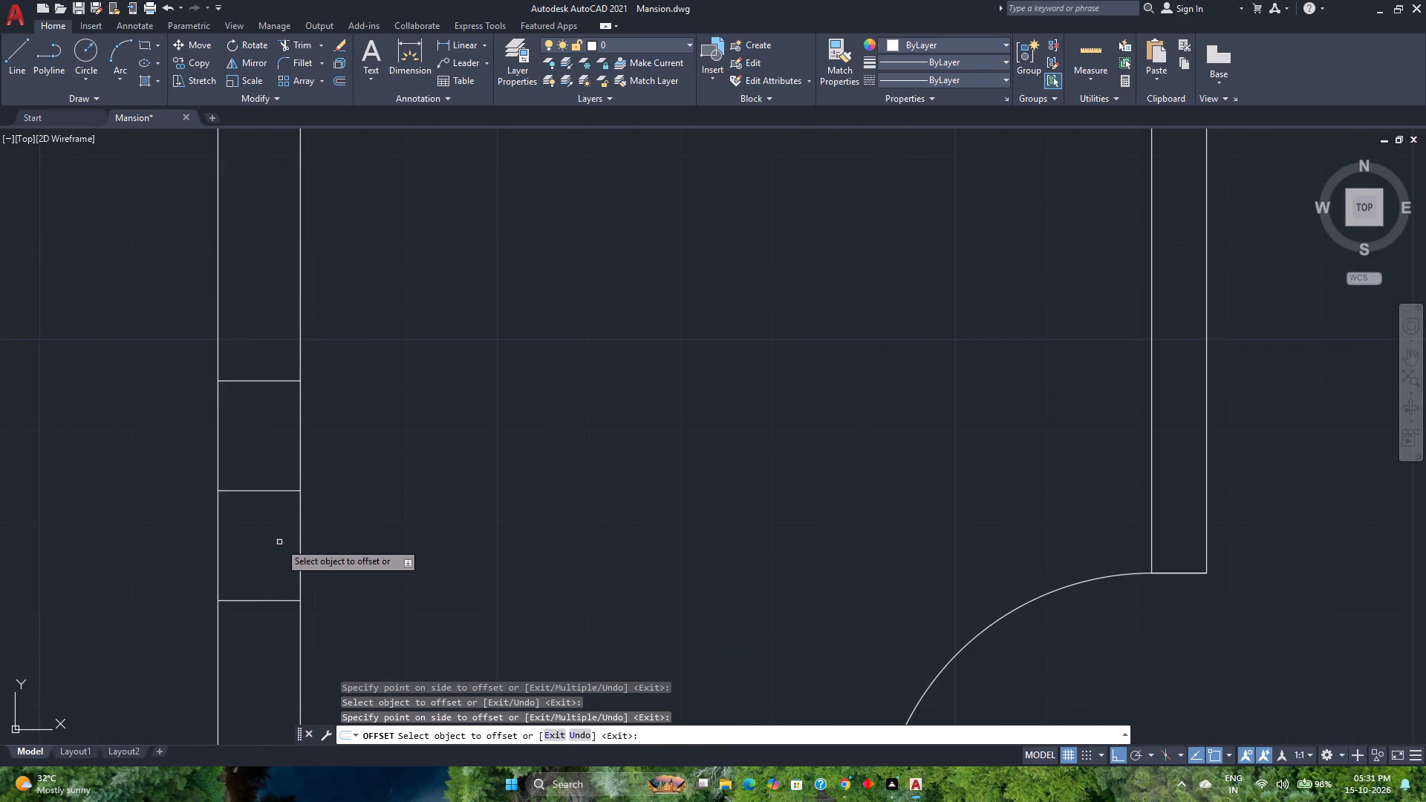
pyautogui.press('space')
pyautogui.click(276, 537)
pyautogui.click(256, 462)
pyautogui.click(274, 520)
pyautogui.click(274, 521)
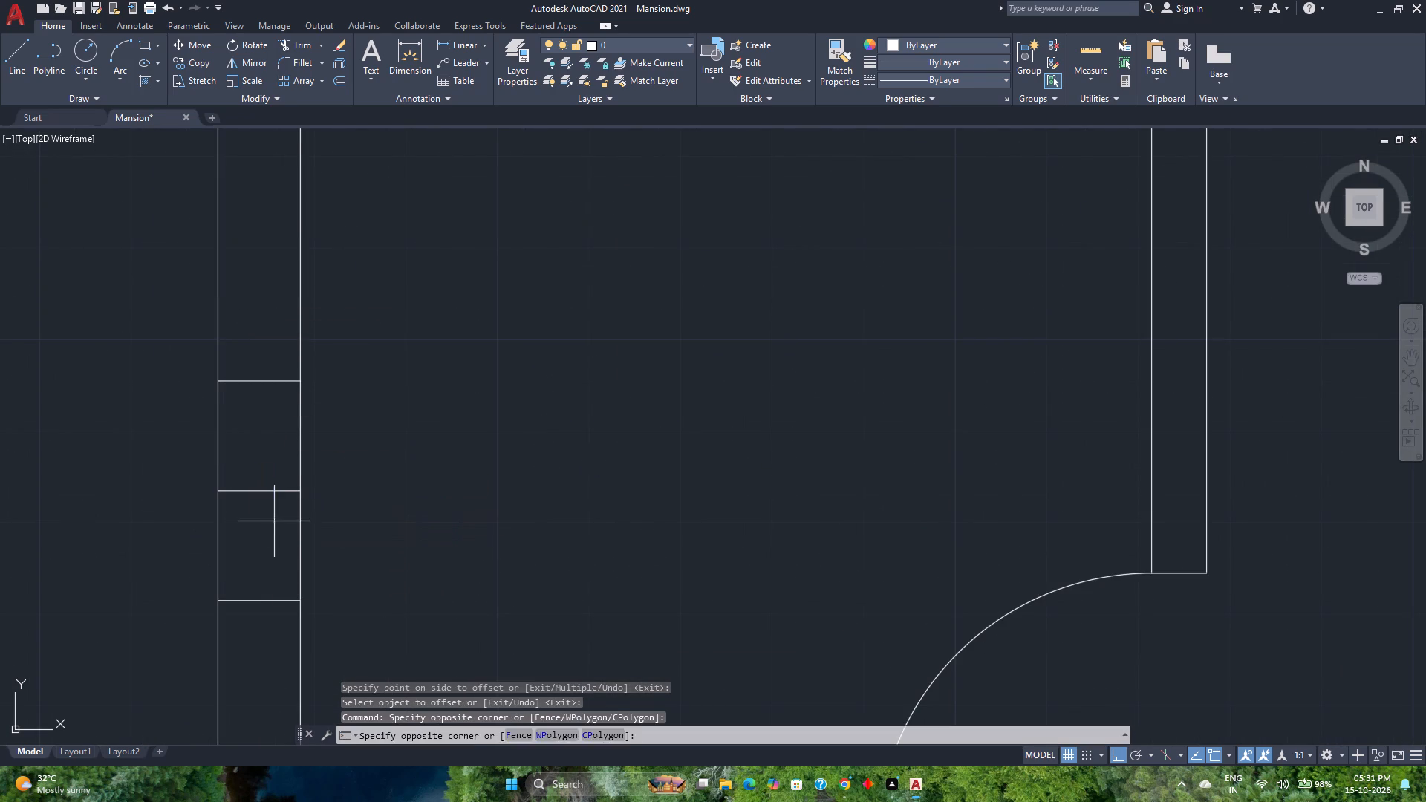
pyautogui.click(248, 449)
pyautogui.press('Delete')
pyautogui.scroll(-4, 236, 445)
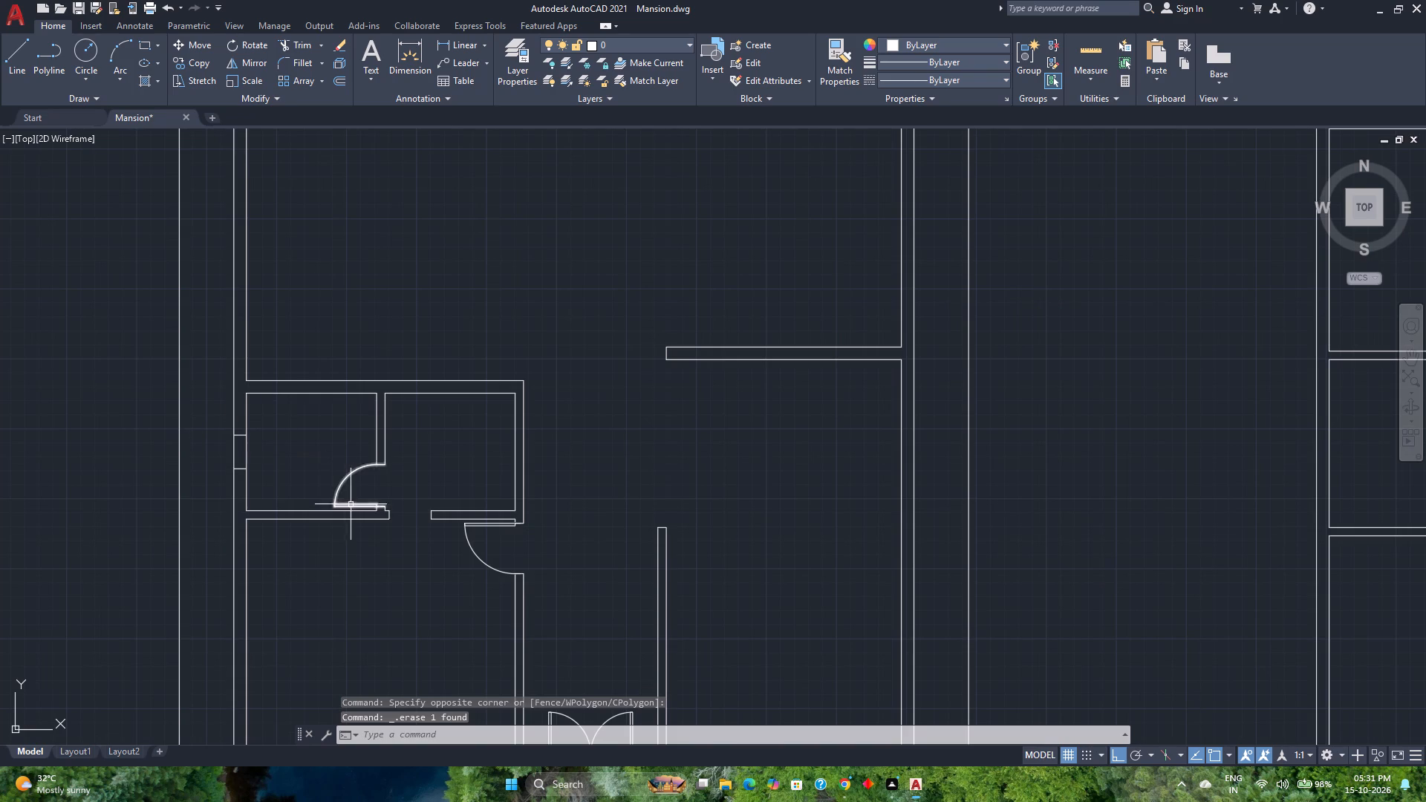
# Save the drawing.
pyautogui.hotkey('ctrl', 's')
pyautogui.scroll(-3, 348, 546)
pyautogui.scroll(3, 352, 489)
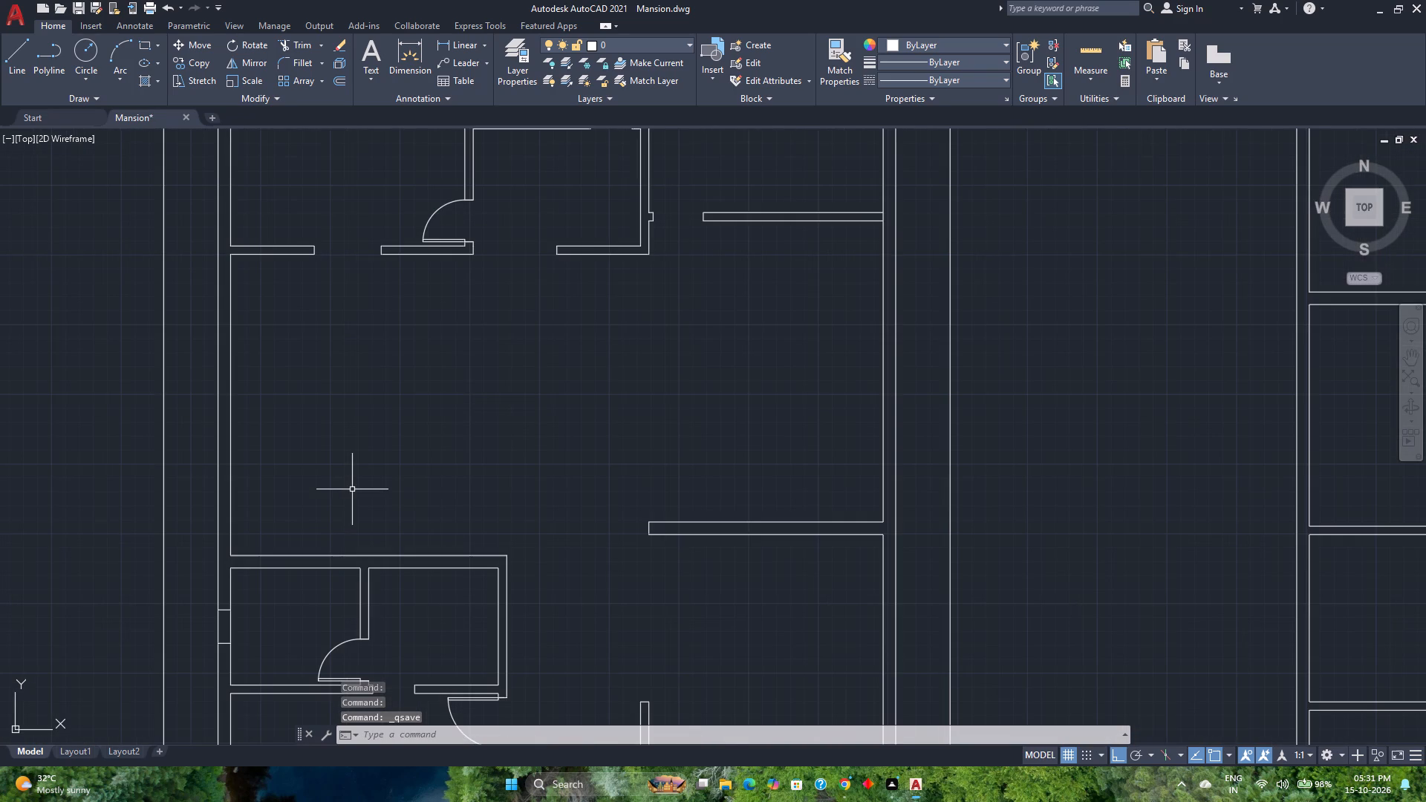
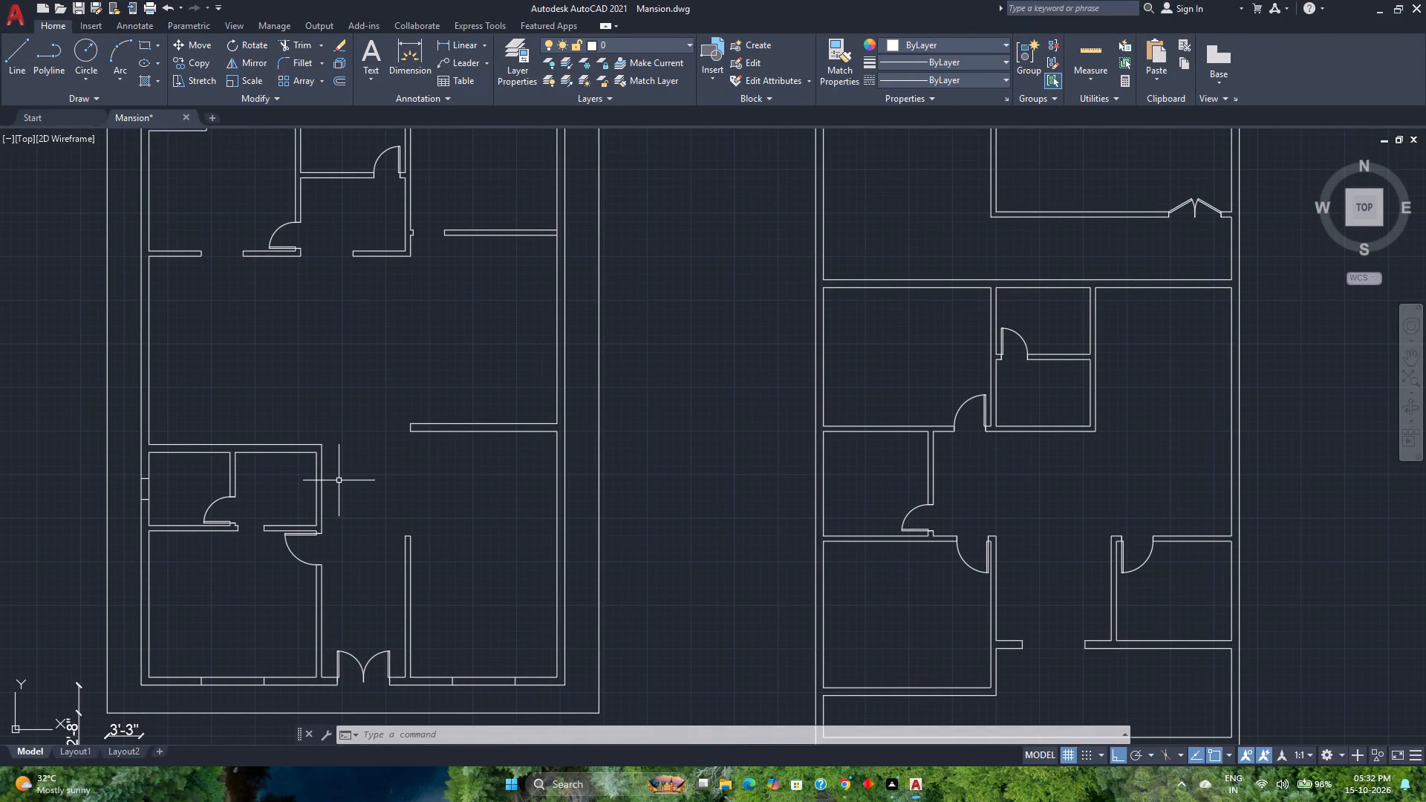
# Draw a short line across the first plan's west wall at the inner-line midpoint of the large central hall.
pyautogui.scroll(-2, 391, 482)
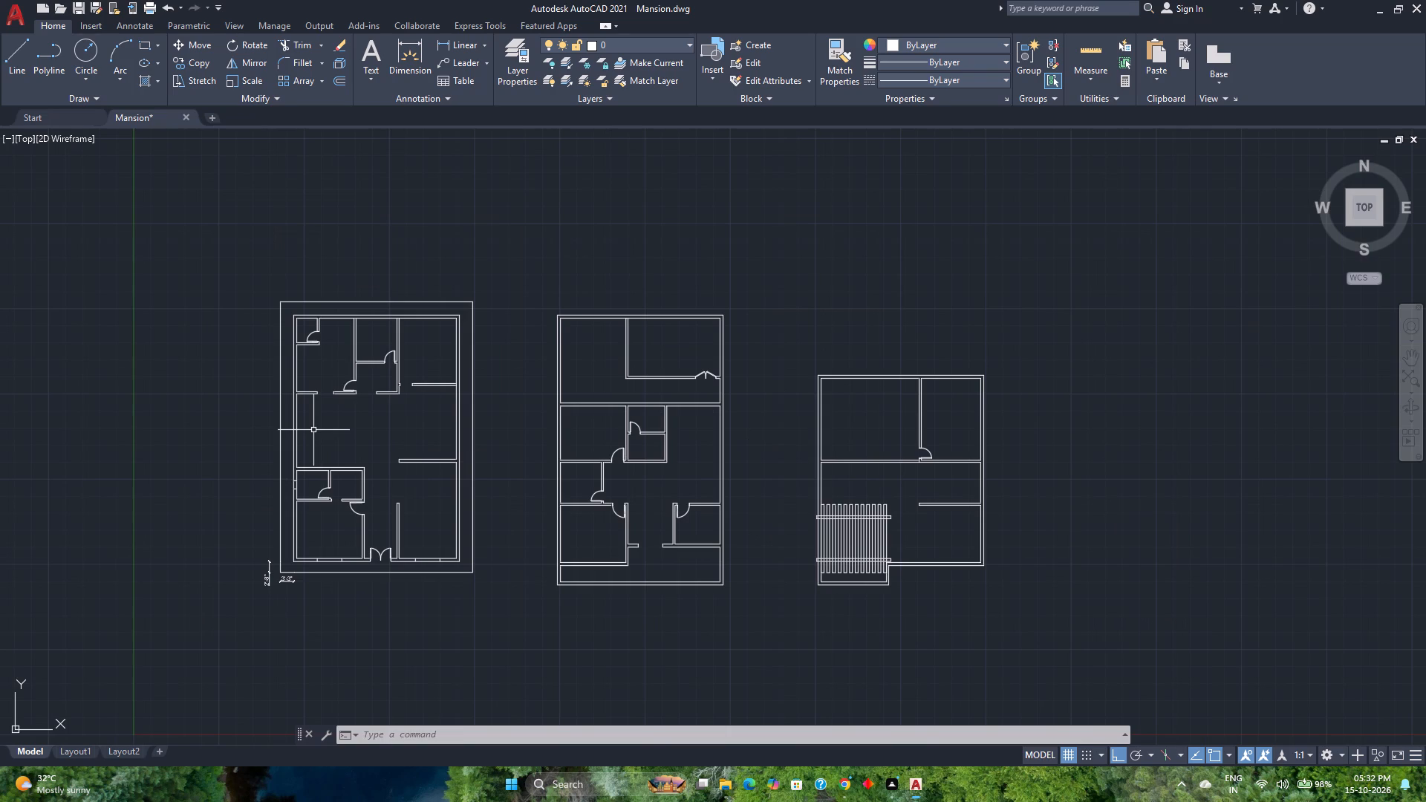
pyautogui.scroll(3, 312, 437)
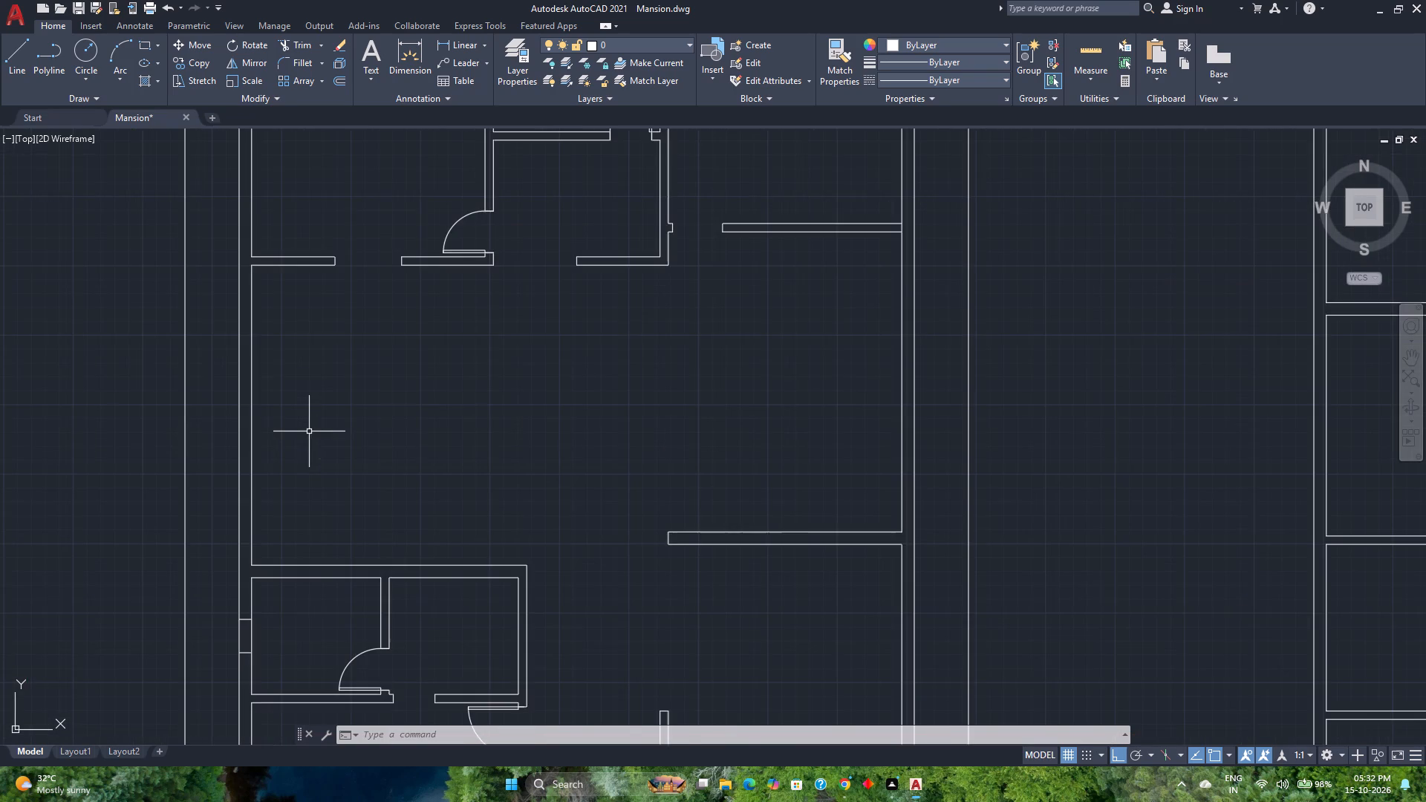
pyautogui.moveTo(325, 432); pyautogui.dragTo(403, 447, button='middle')
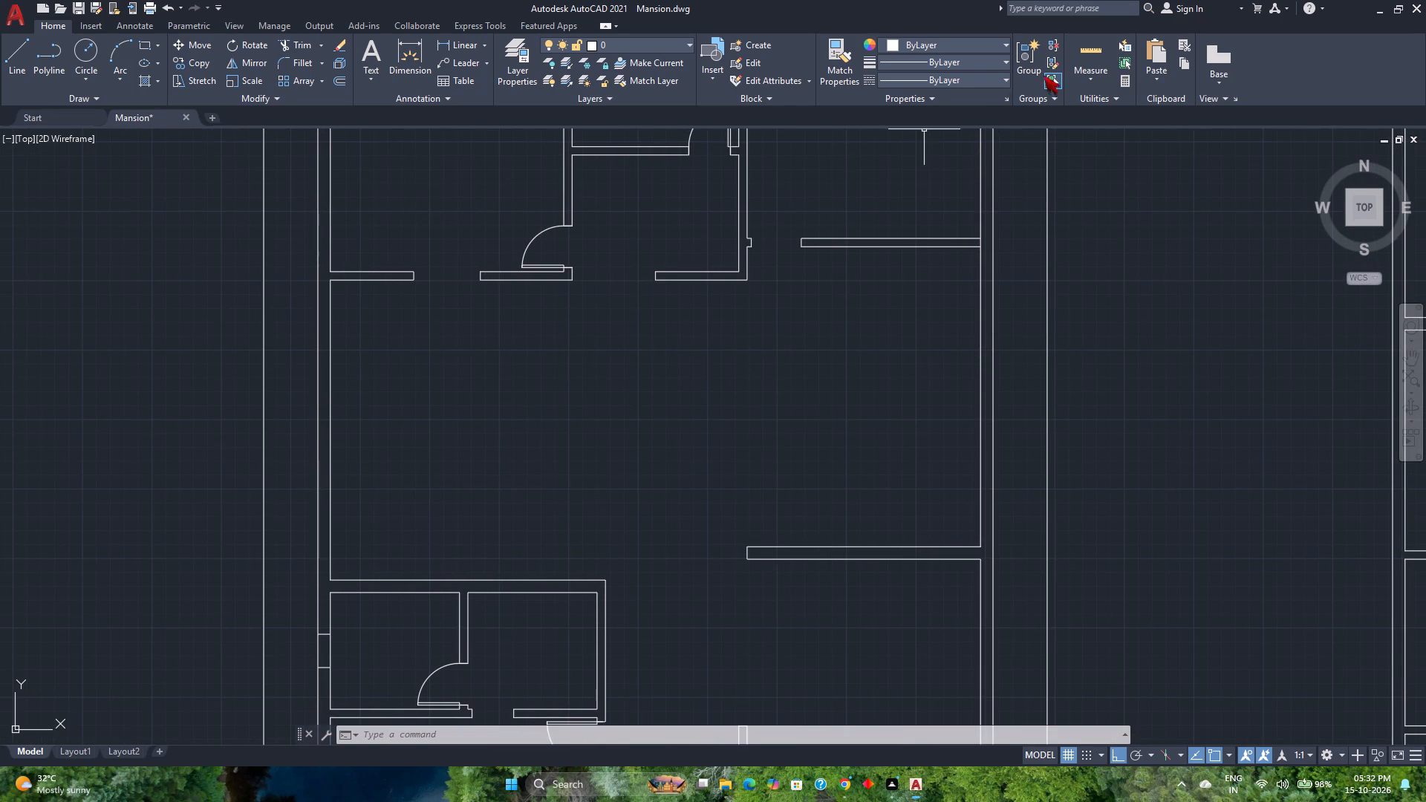
pyautogui.click(1084, 44)
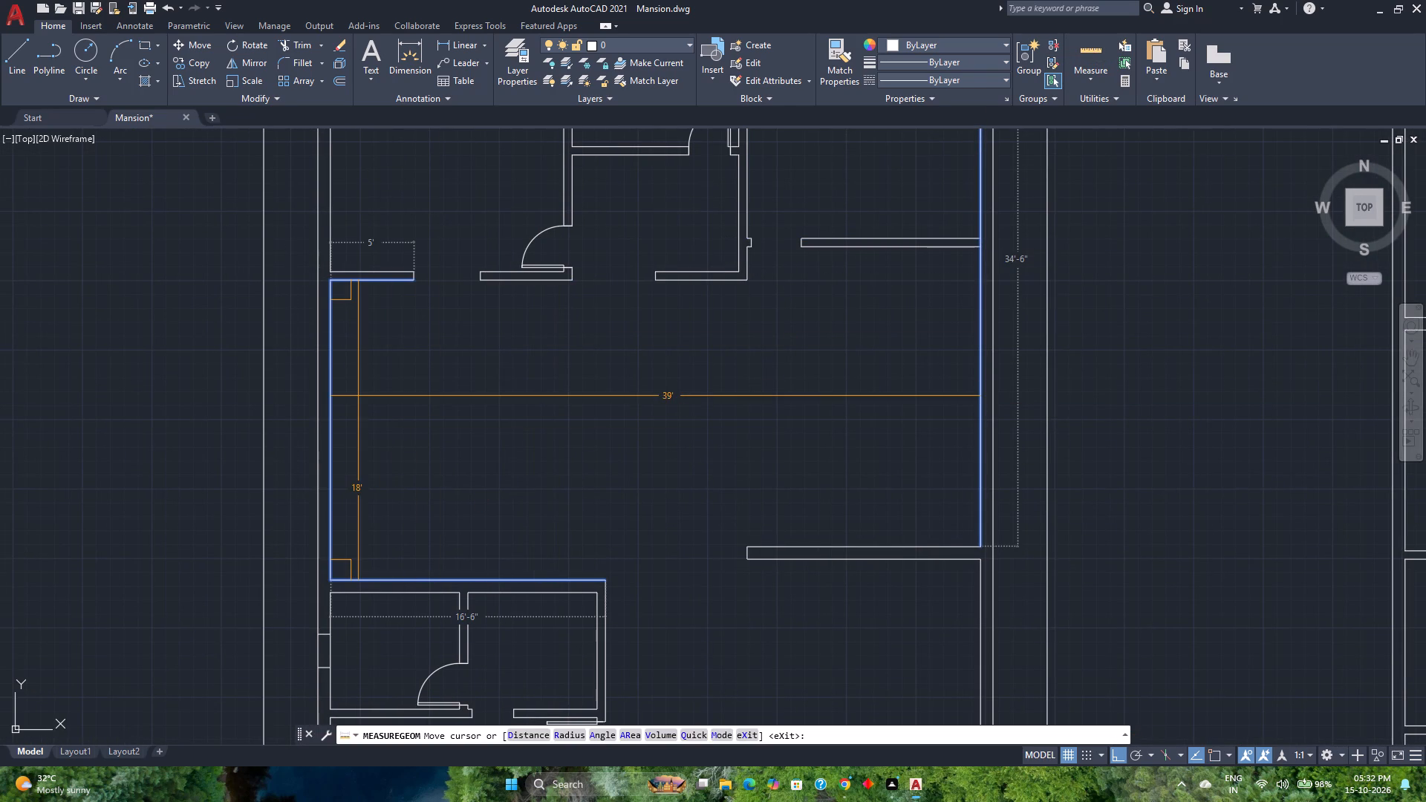
pyautogui.click(12, 64)
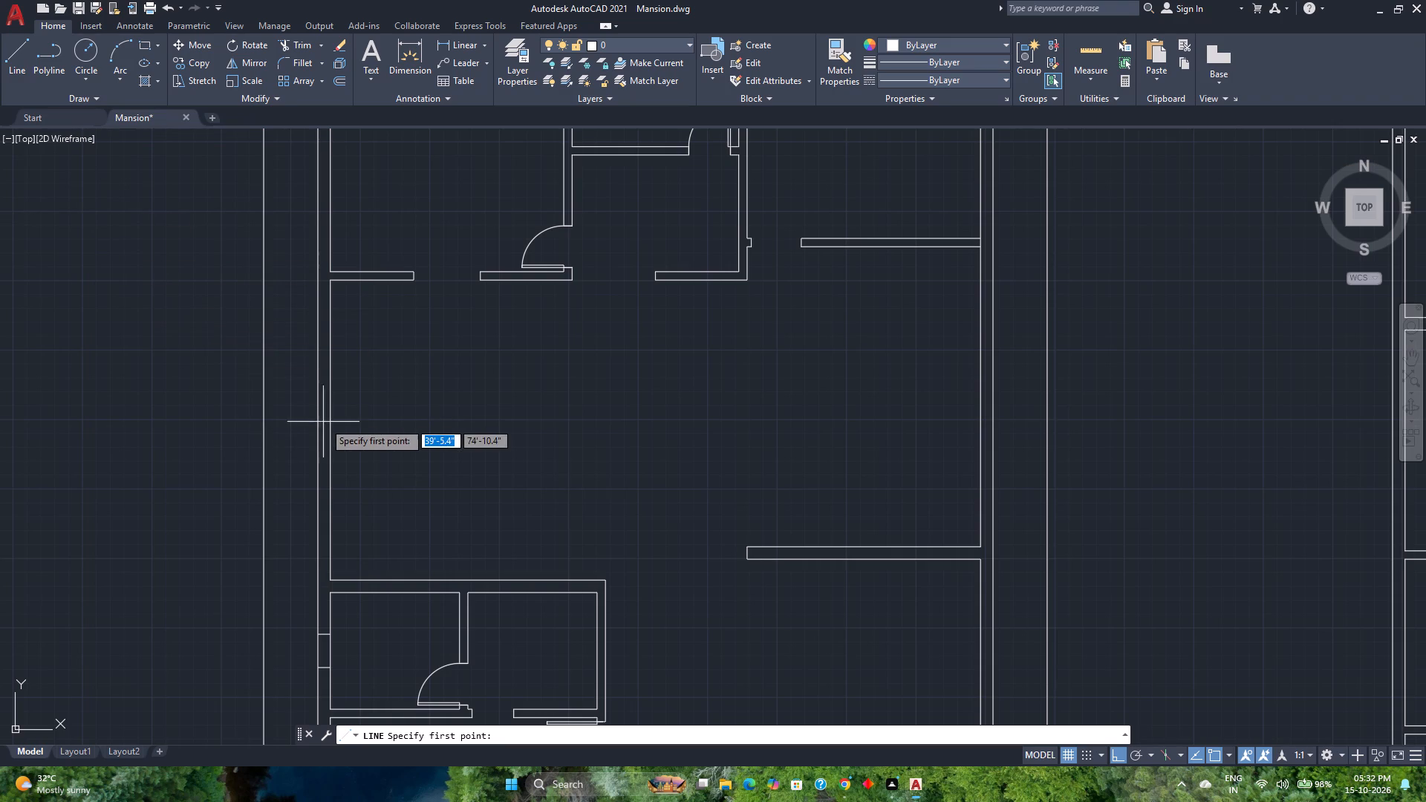
pyautogui.click(329, 432)
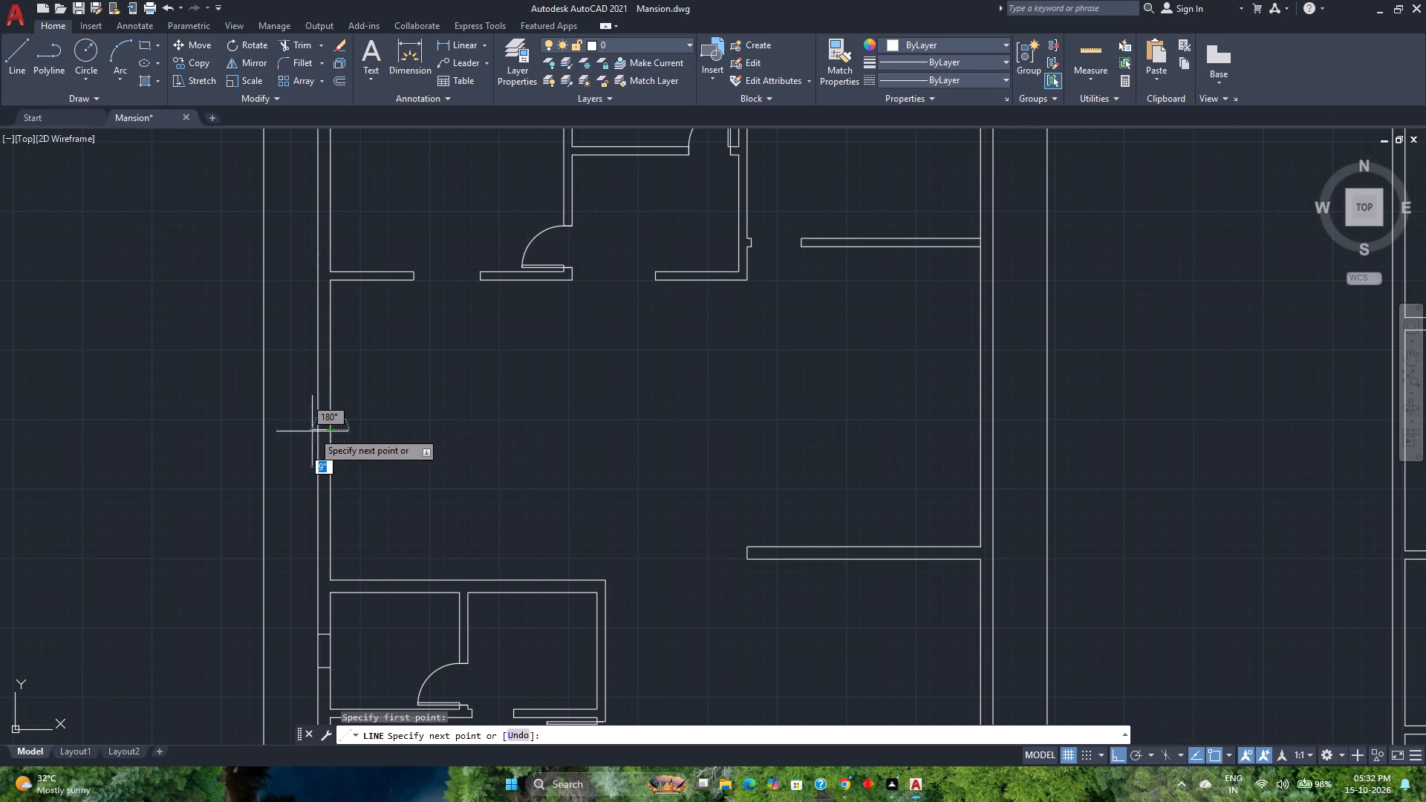
pyautogui.scroll(2, 308, 432)
pyautogui.click(328, 426)
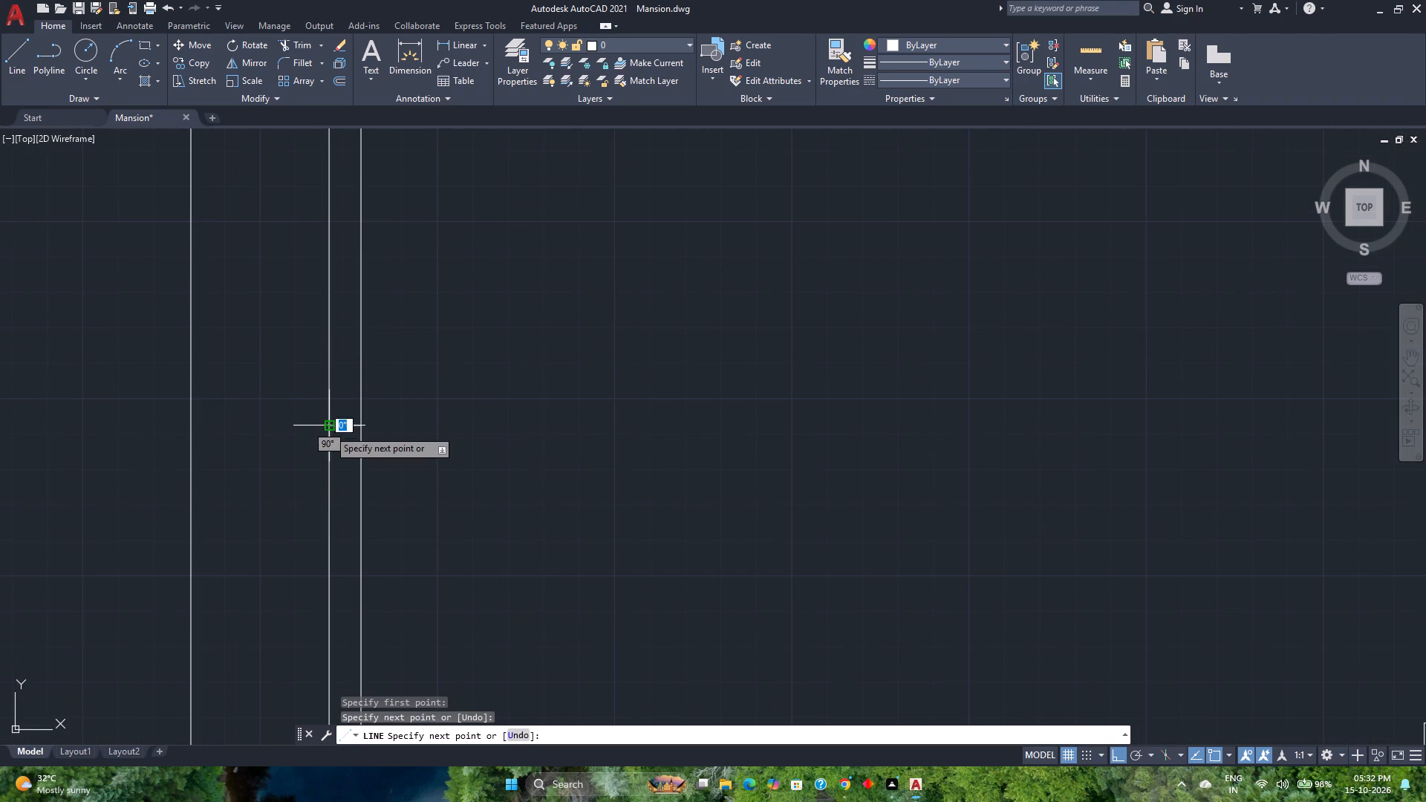
pyautogui.press('Escape')
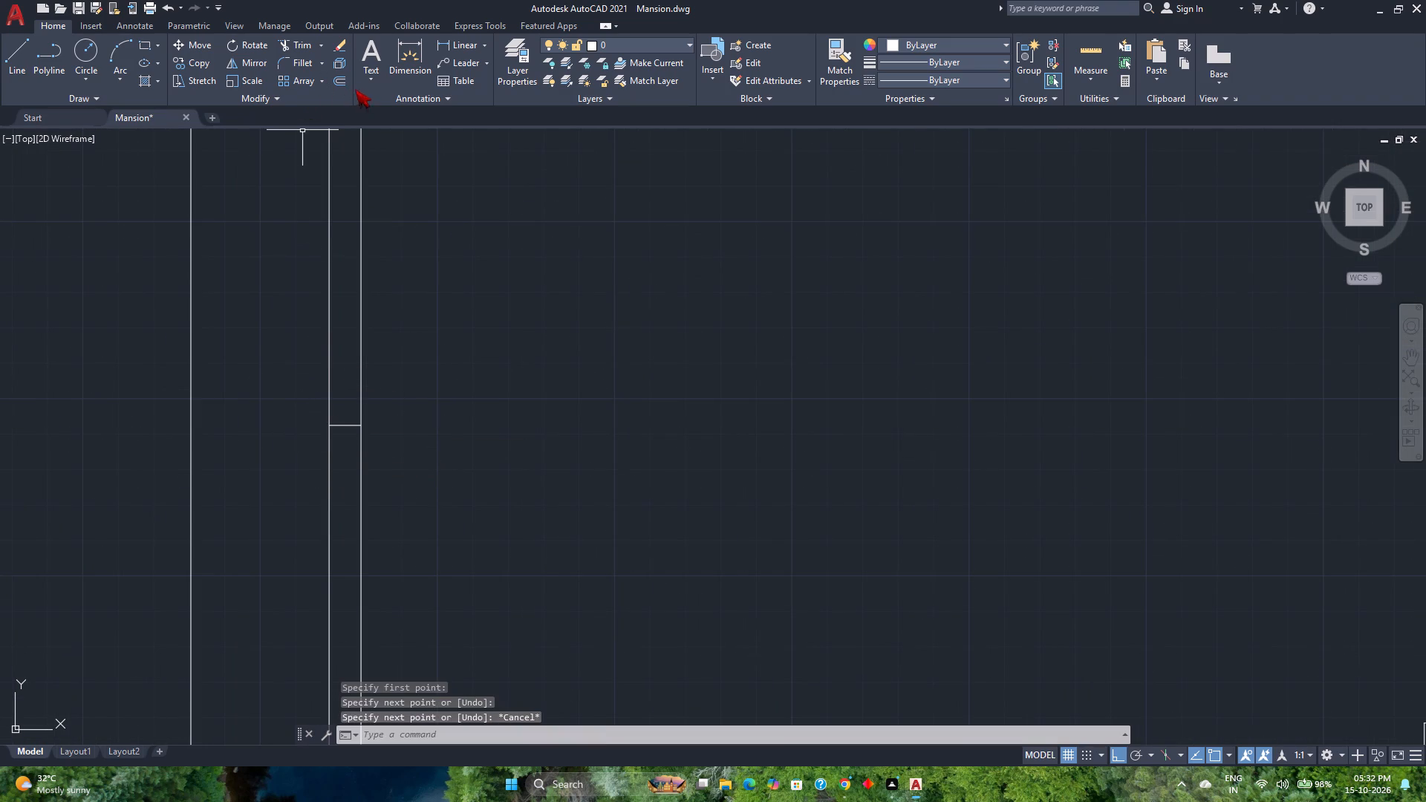
# Offset the short line in the hall's west wall 4' to both the north and south, and erase the original centre line.
pyautogui.click(339, 82)
pyautogui.scroll(-3, 364, 321)
pyautogui.scroll(1, 366, 336)
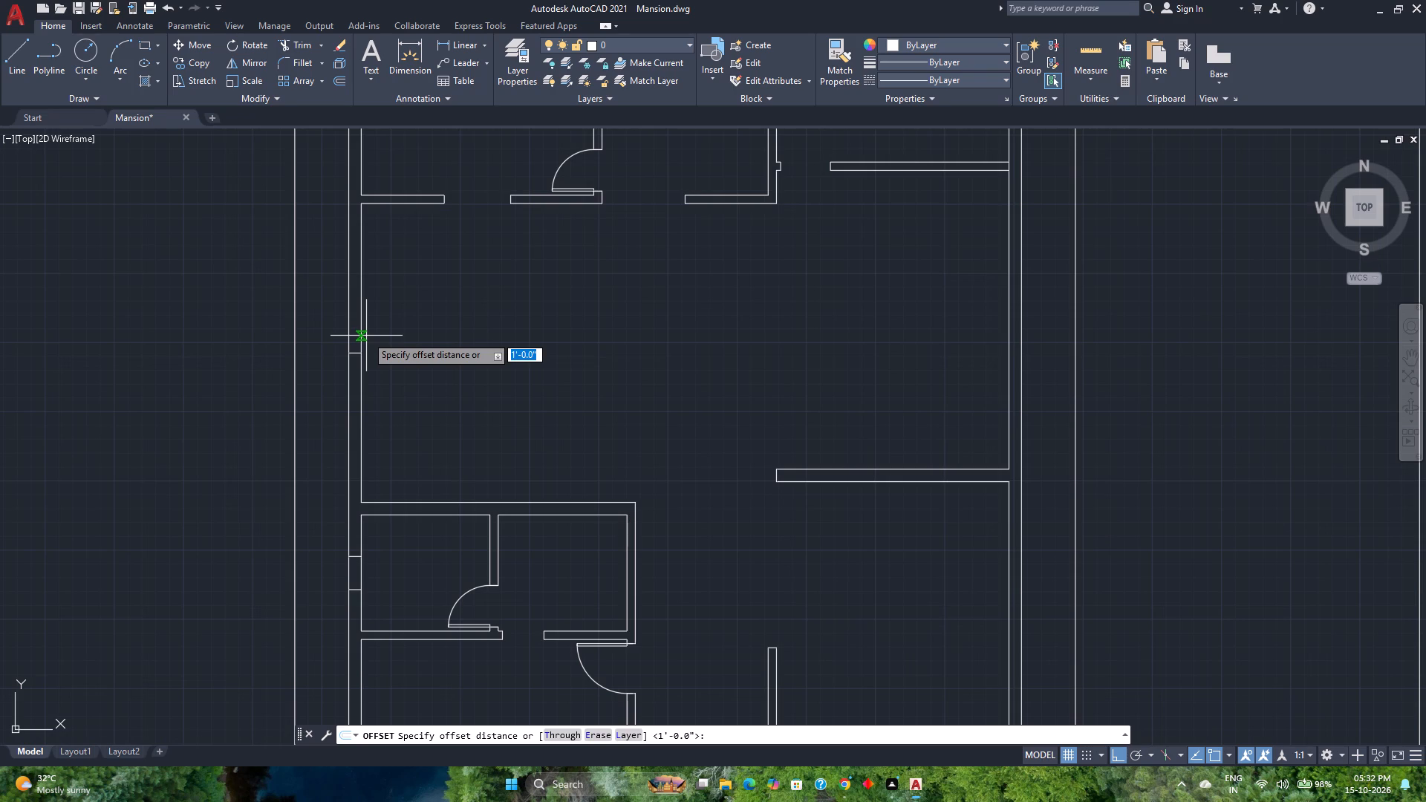
pyautogui.write("4'")
pyautogui.press('Return')
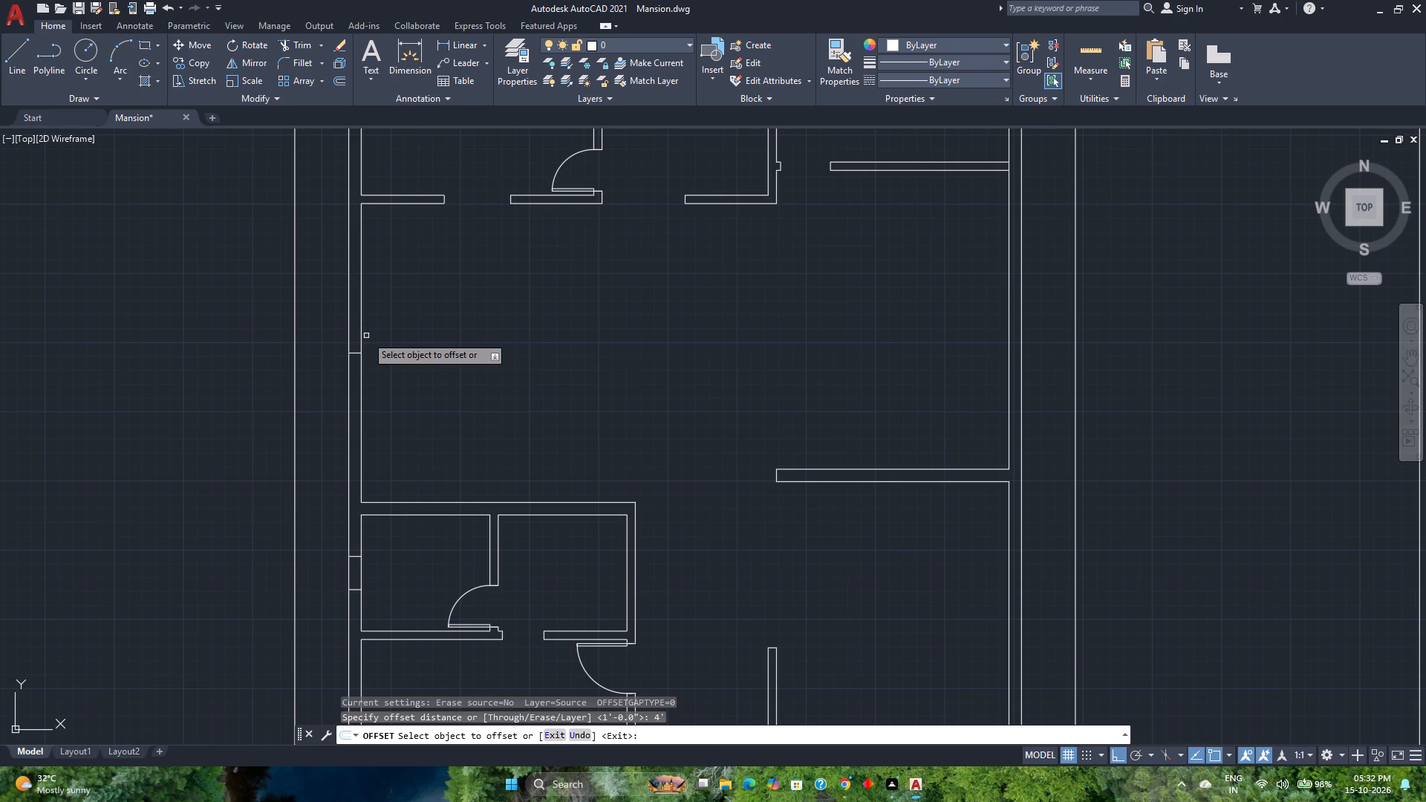
pyautogui.scroll(1, 366, 336)
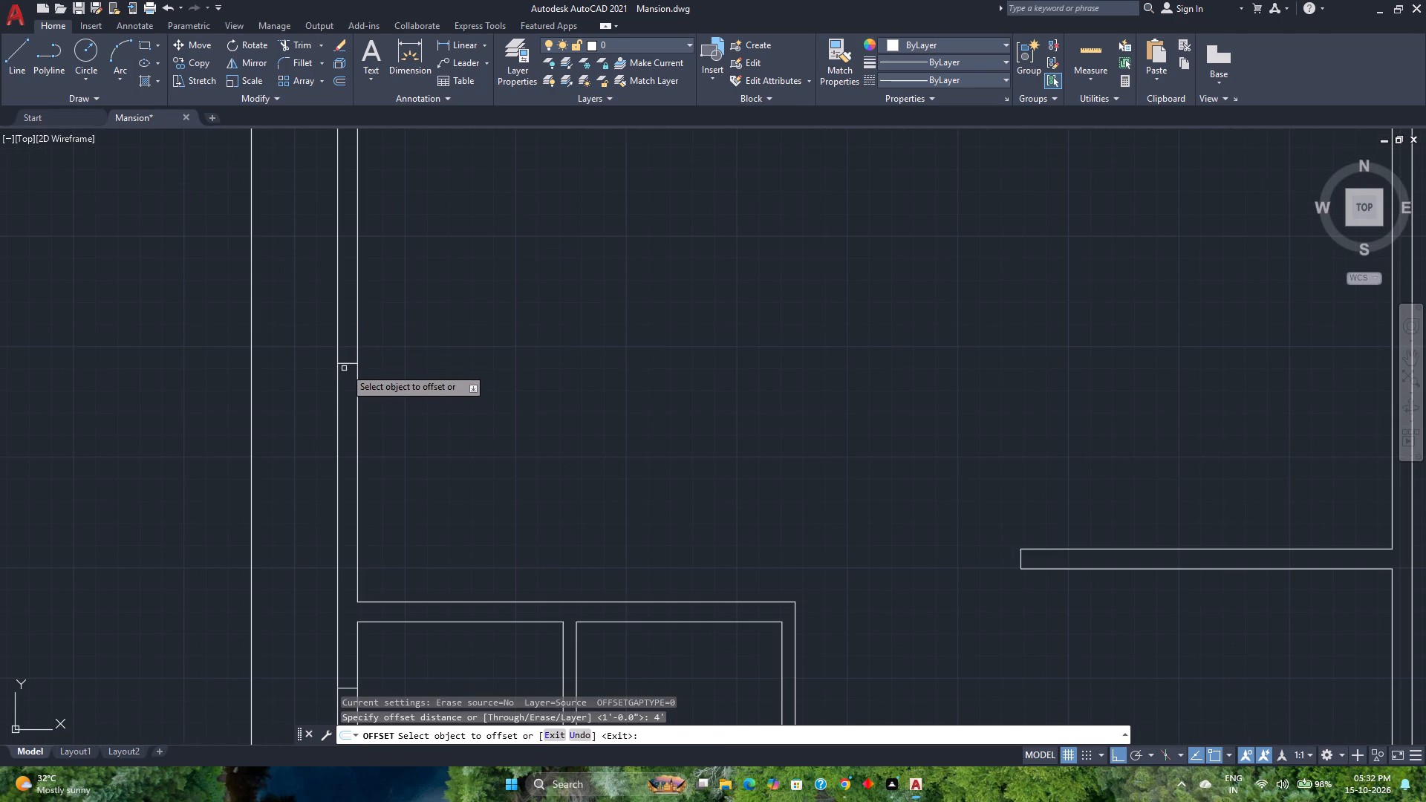
pyautogui.click(345, 364)
pyautogui.click(342, 451)
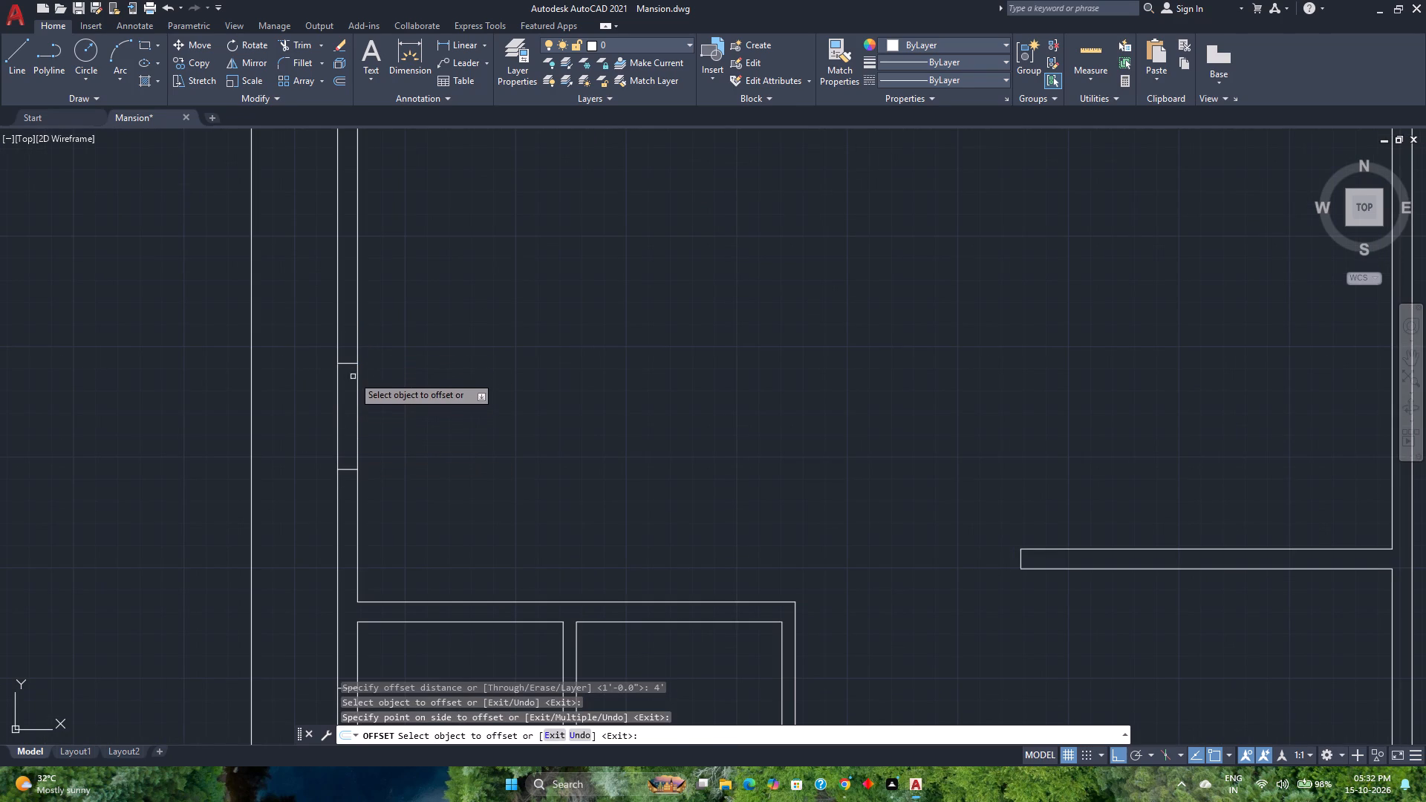
pyautogui.click(350, 364)
pyautogui.click(348, 299)
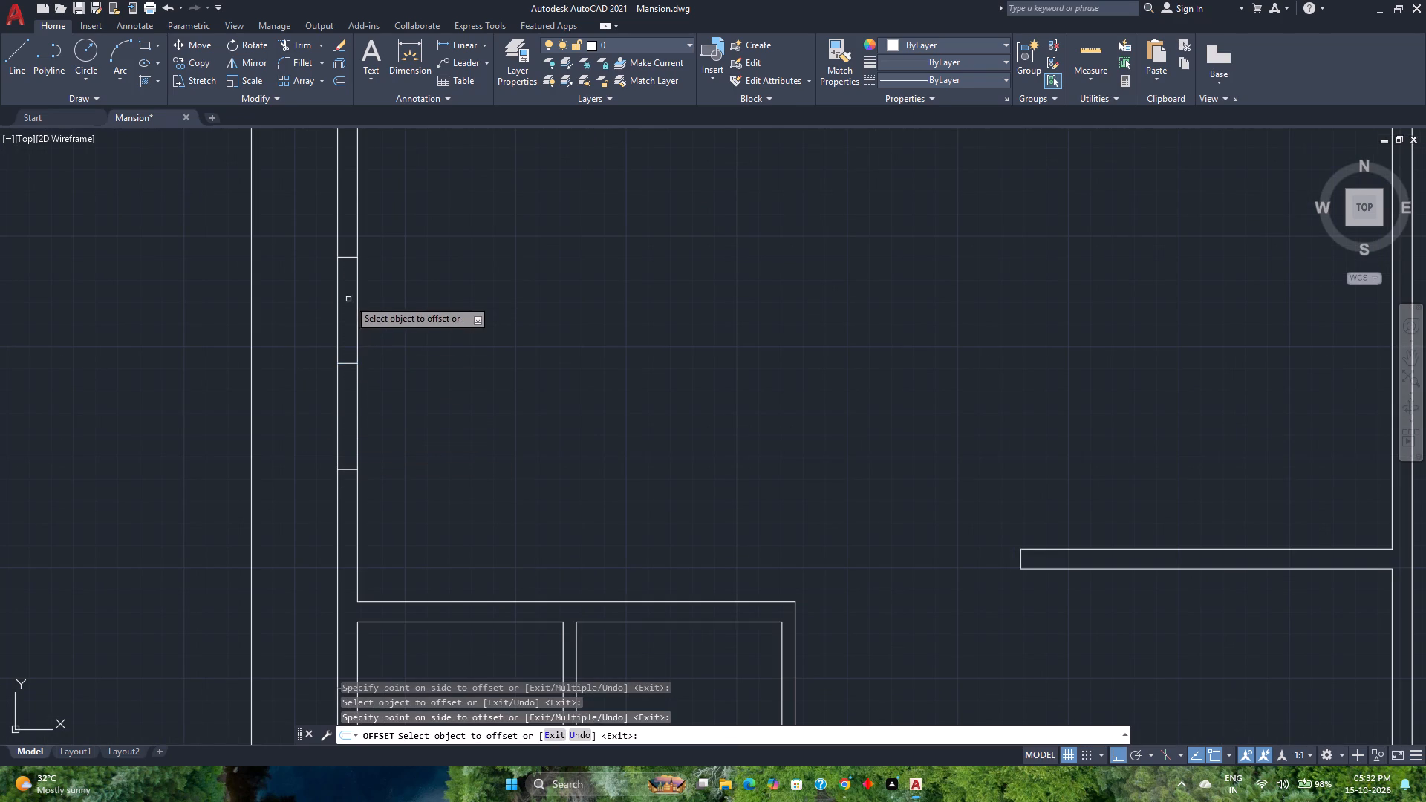
pyautogui.scroll(-1, 354, 299)
pyautogui.press('Escape')
pyautogui.scroll(2, 348, 354)
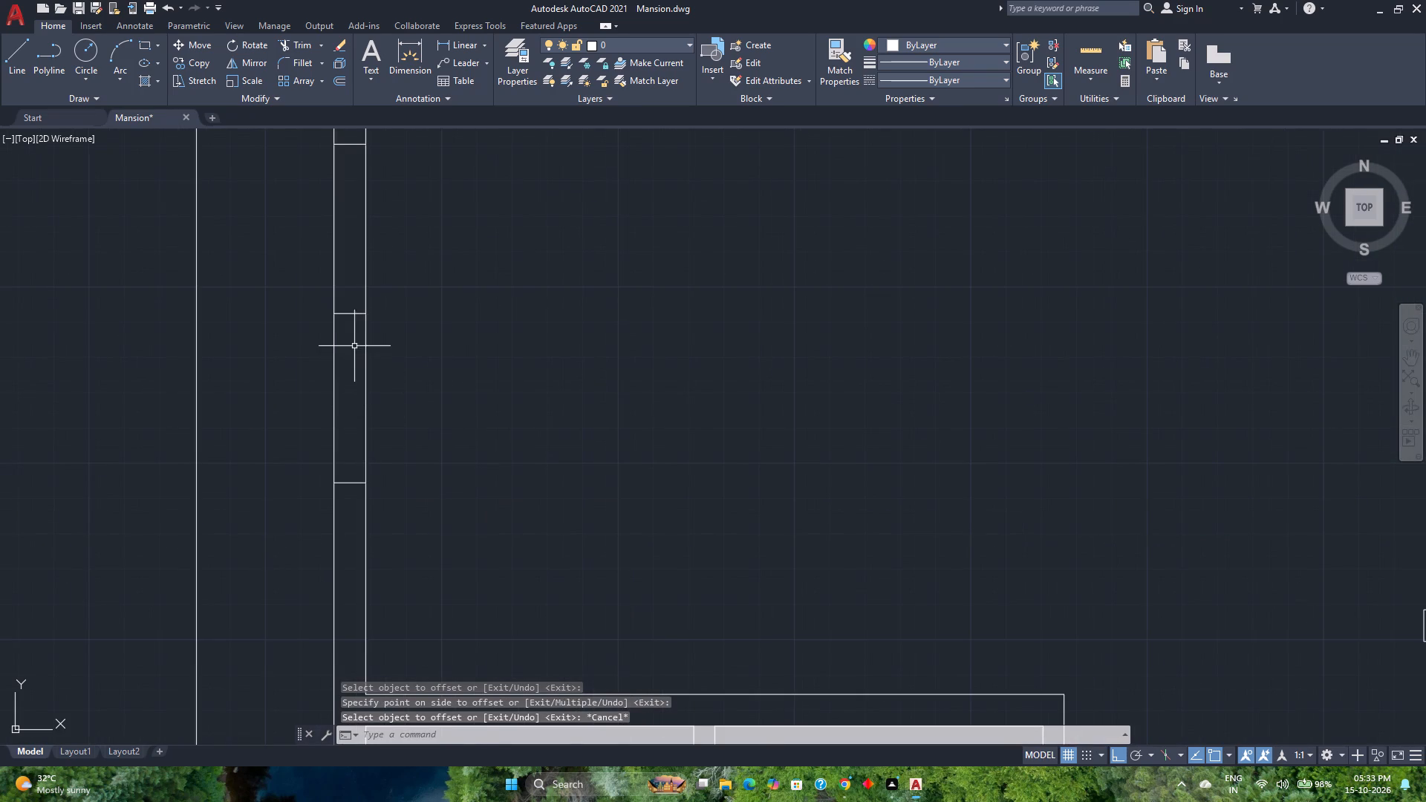
pyautogui.click(354, 344)
pyautogui.click(354, 300)
pyautogui.press('Delete')
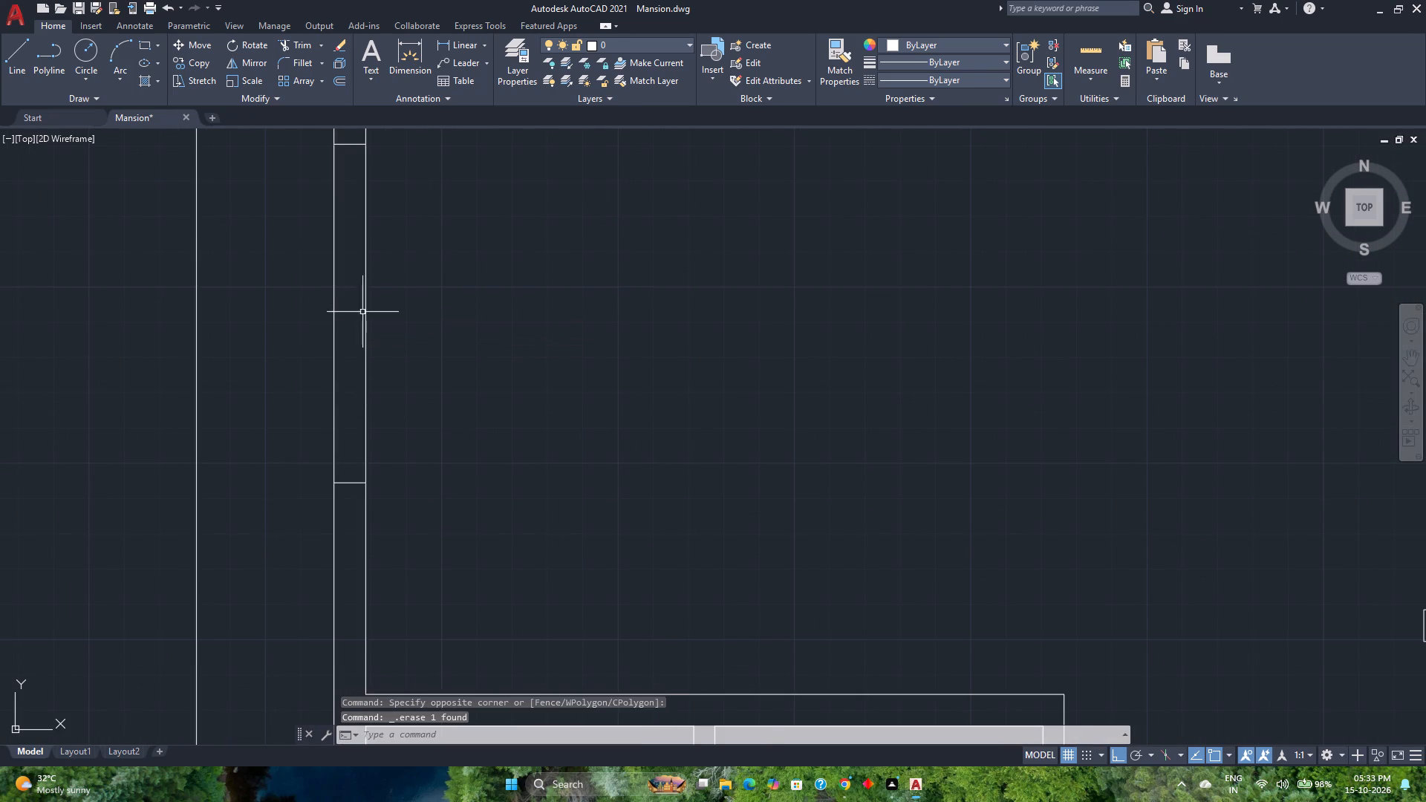
# Draw a short line across the first plan's west wall at the northwest room's inner-line midpoint, south of the small corner room.
pyautogui.scroll(-4, 367, 316)
pyautogui.moveTo(432, 336); pyautogui.dragTo(331, 448, button='middle')
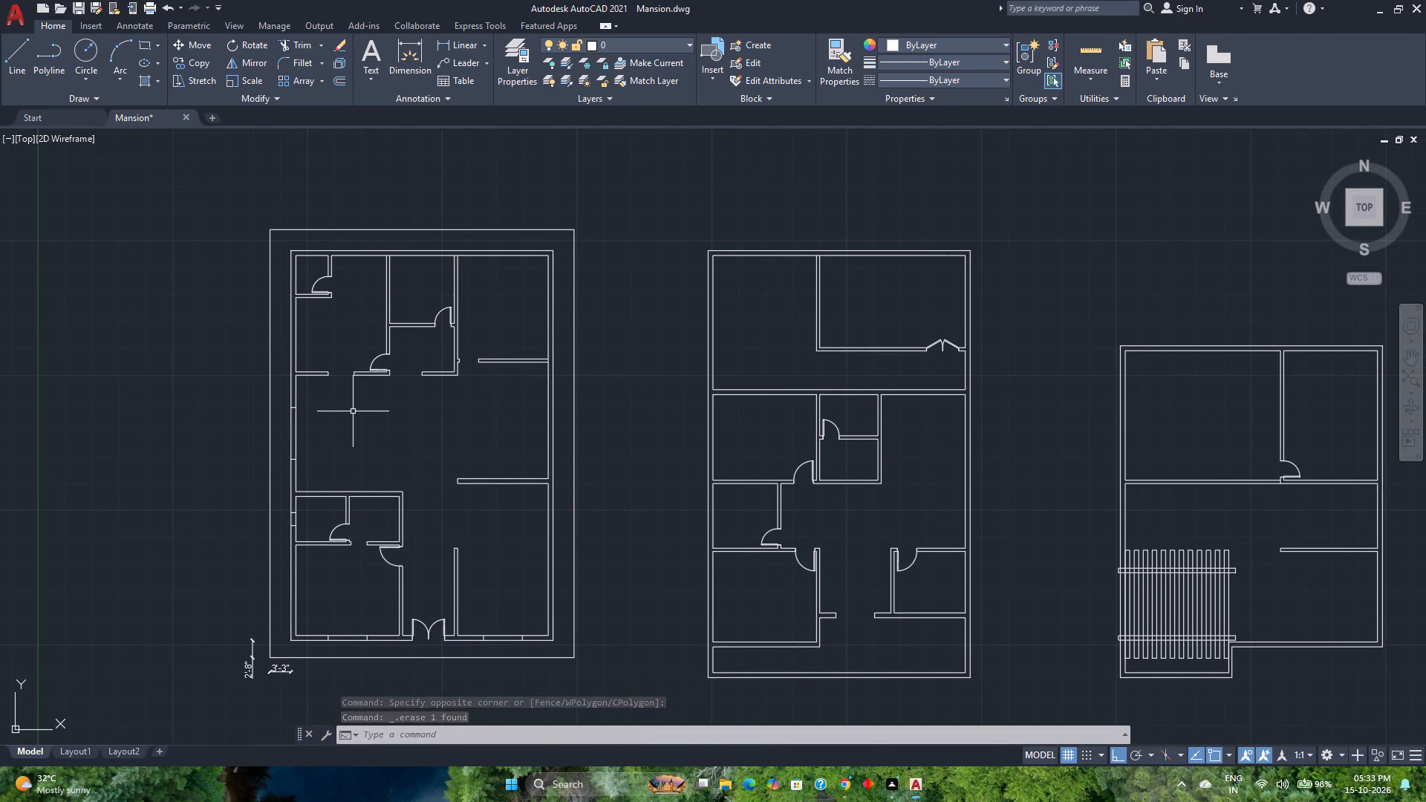
pyautogui.scroll(1, 328, 307)
pyautogui.moveTo(326, 312); pyautogui.dragTo(388, 348, button='middle')
pyautogui.click(19, 46)
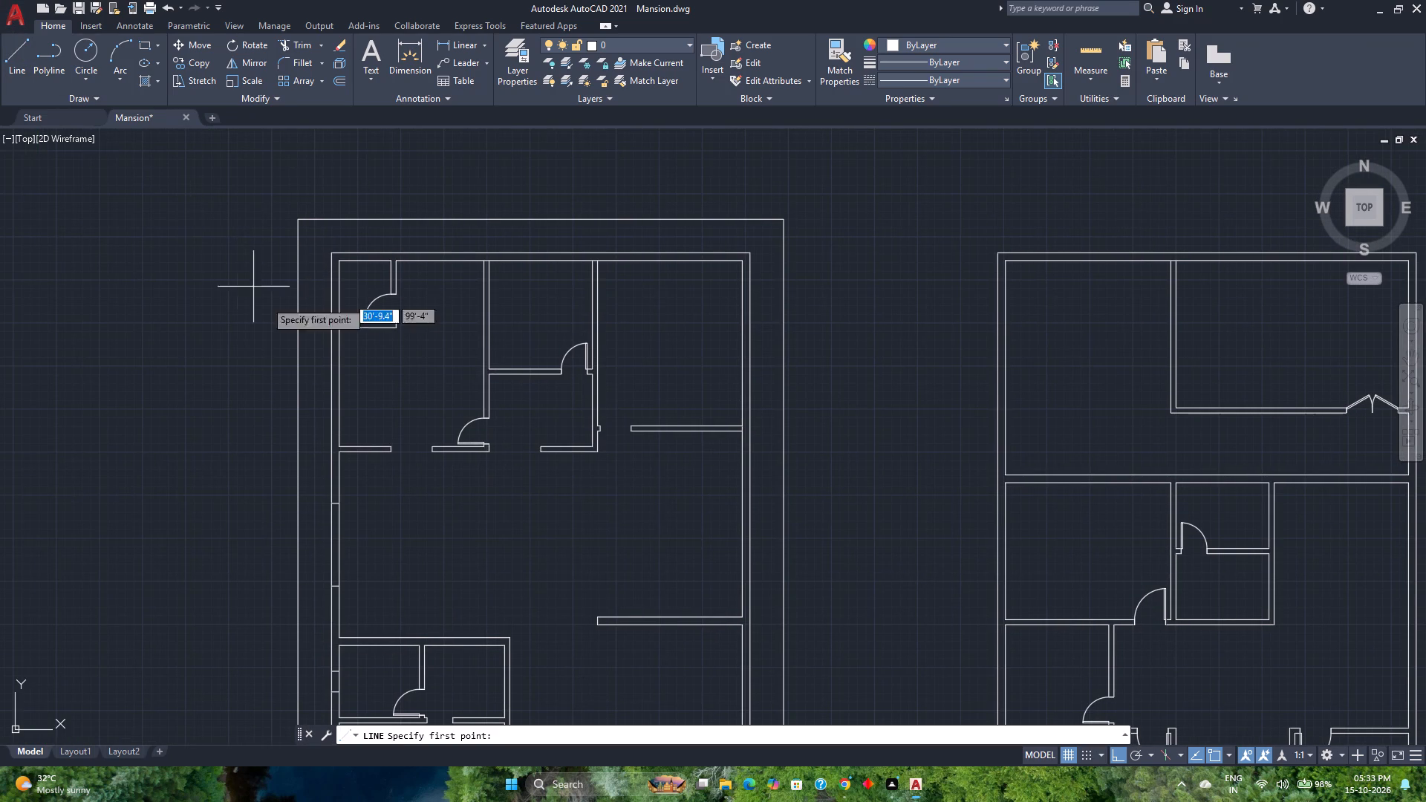
pyautogui.scroll(2, 355, 373)
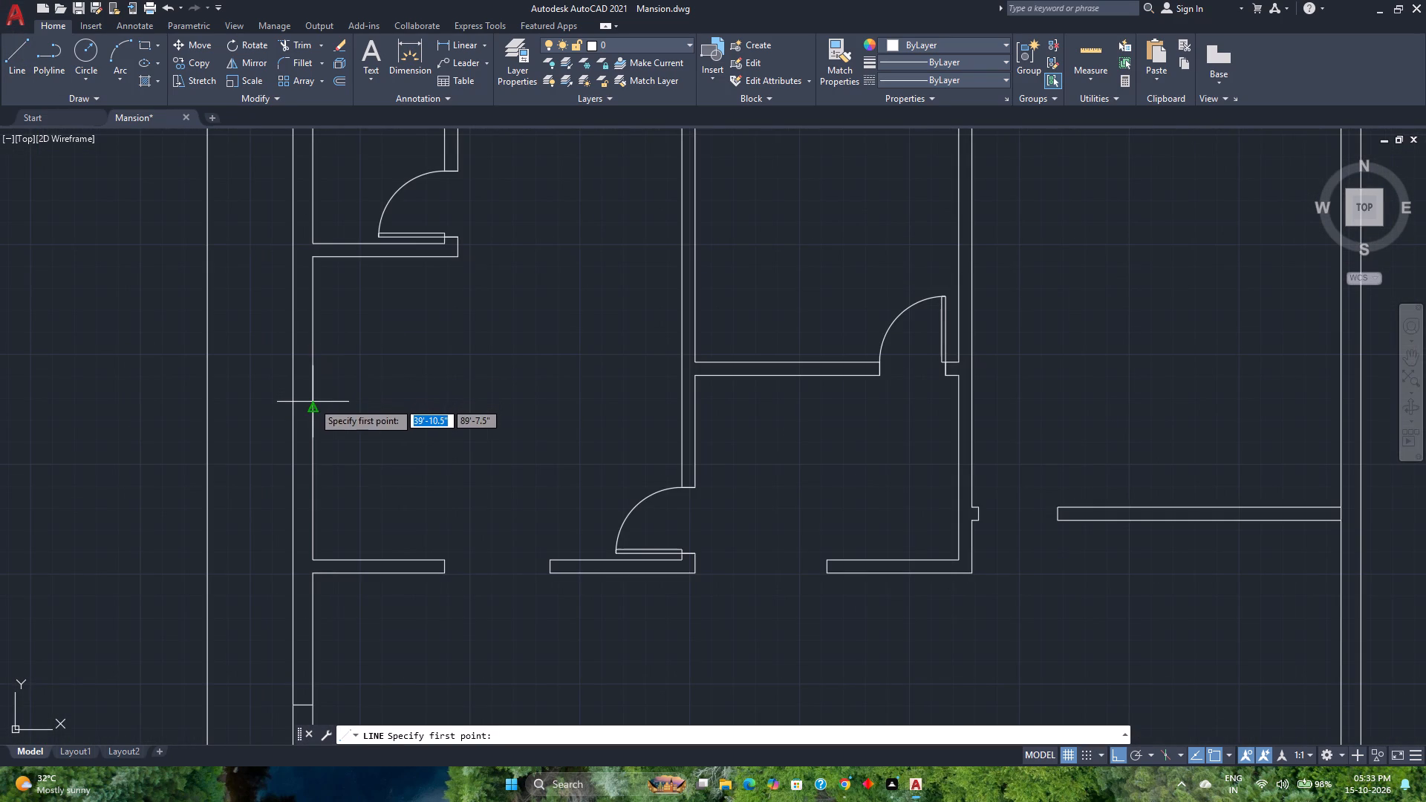
pyautogui.click(312, 405)
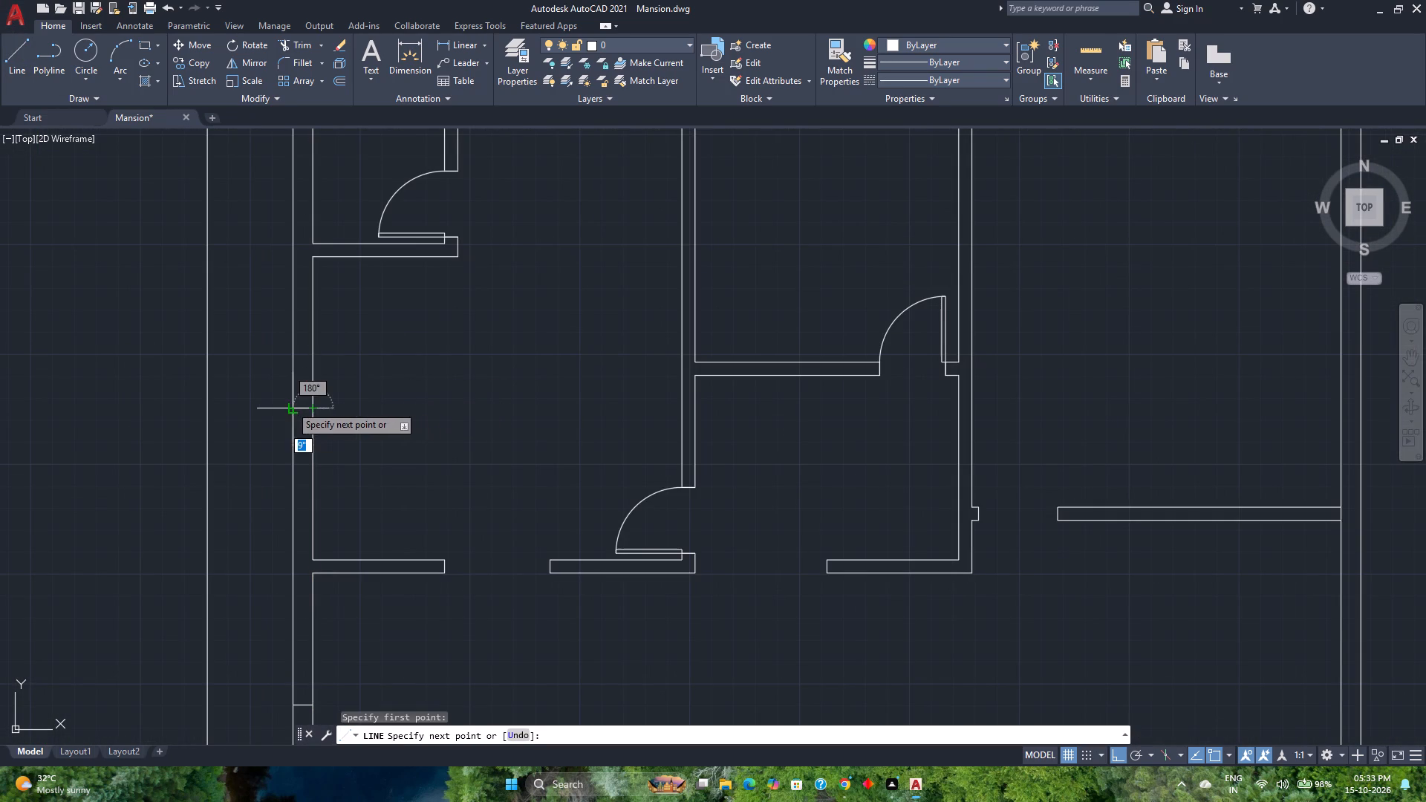
pyautogui.click(290, 405)
pyautogui.press('Escape')
# Offset the short line in the northwest room's west wall 2' to both the north and south, and erase the original centre line.
pyautogui.scroll(2, 293, 409)
pyautogui.click(319, 418)
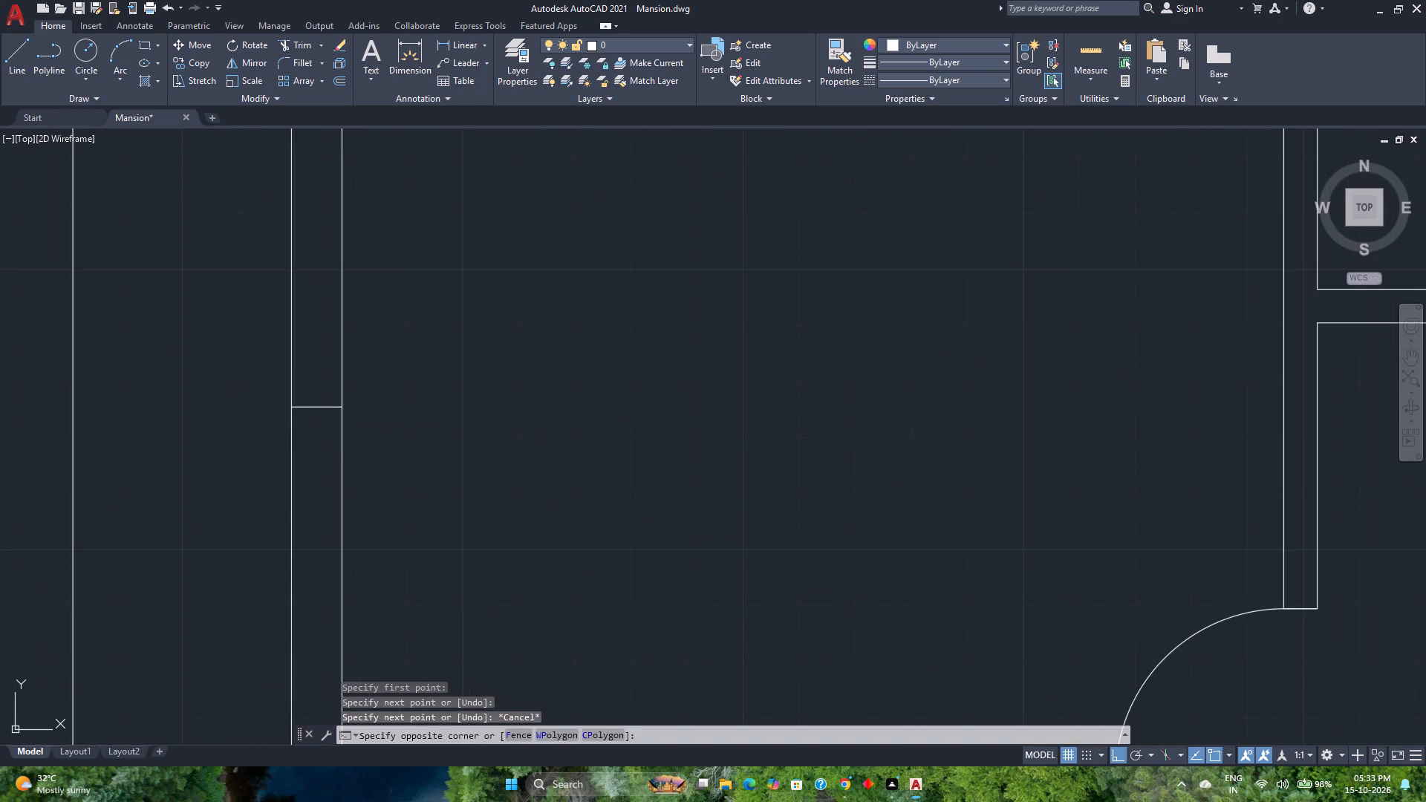
pyautogui.click(312, 405)
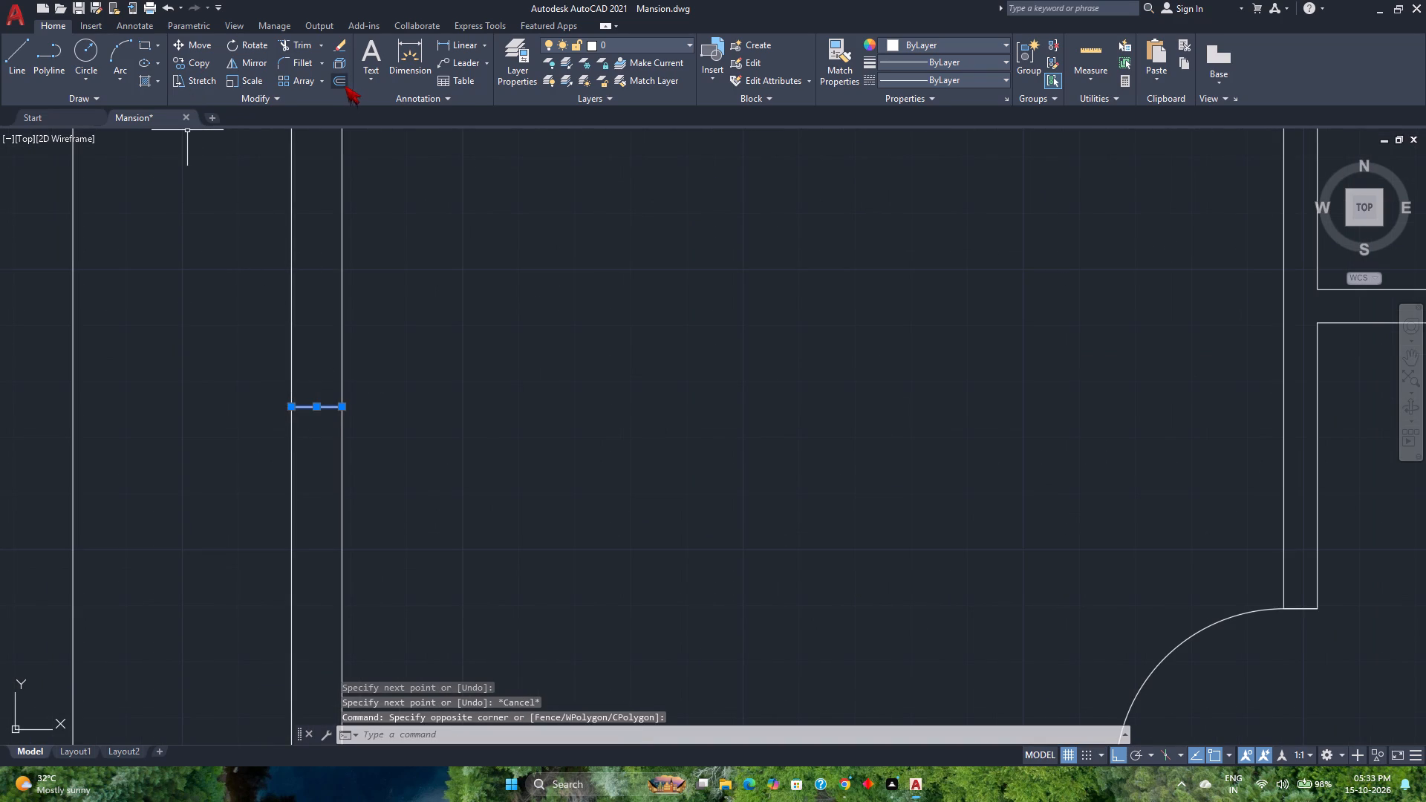
pyautogui.click(342, 81)
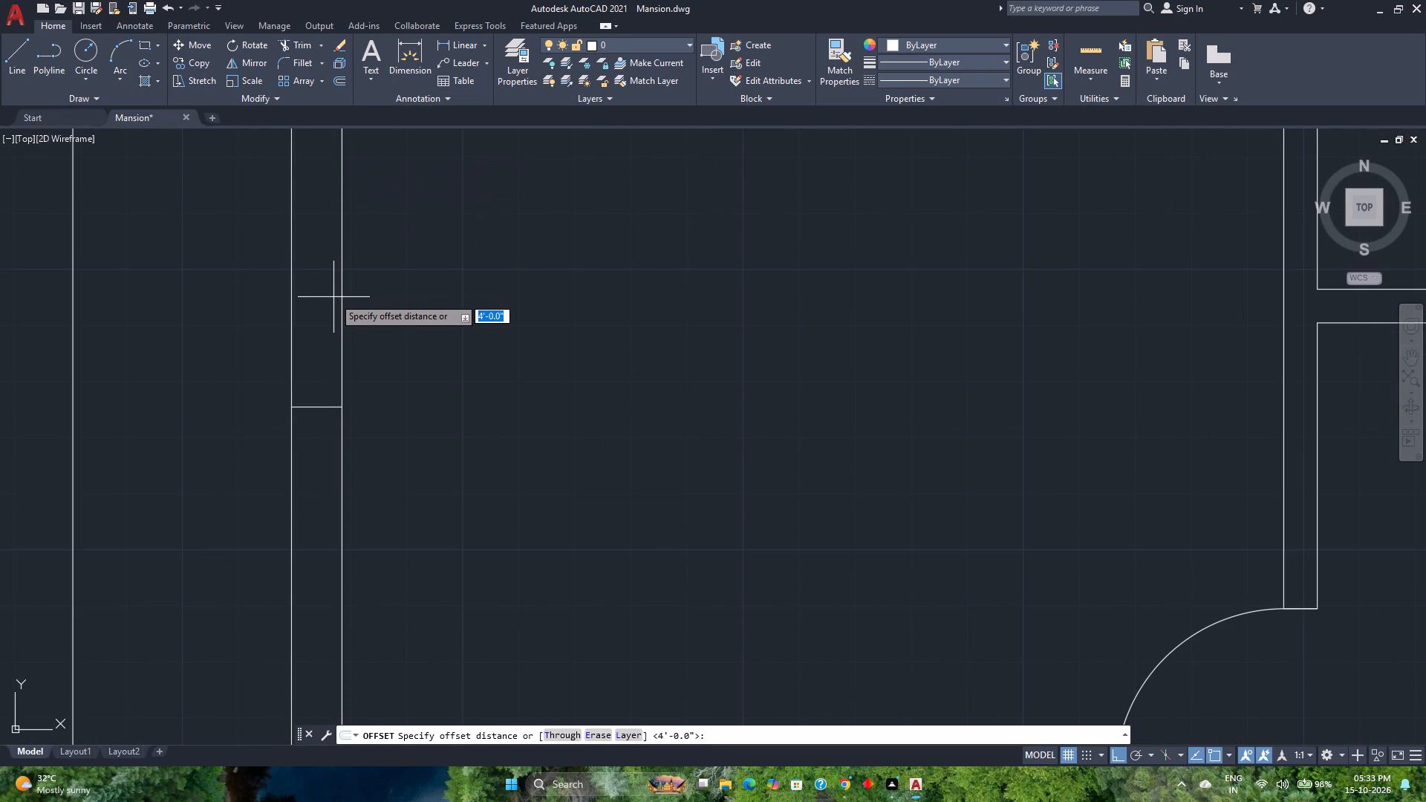
pyautogui.write("2'")
pyautogui.press('Return')
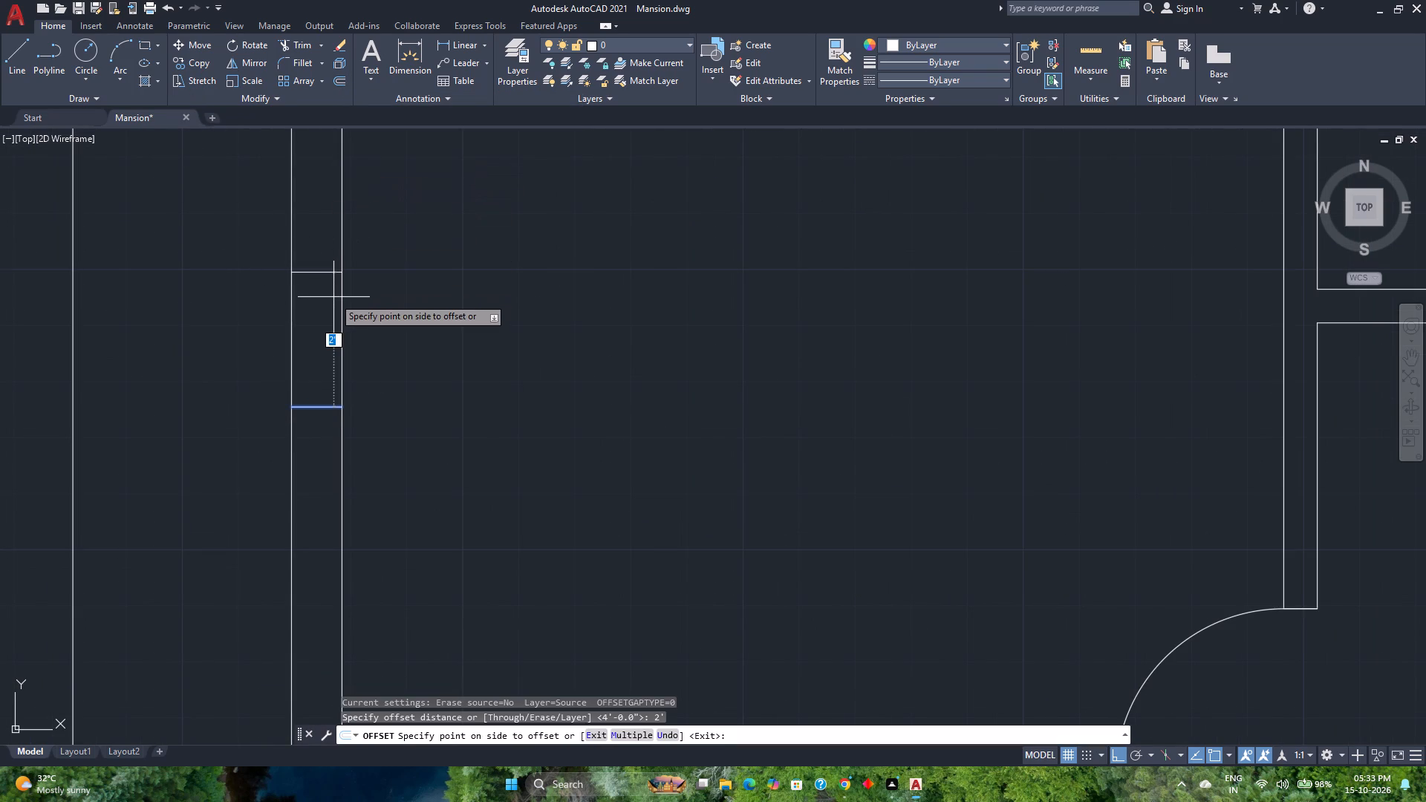
pyautogui.click(323, 289)
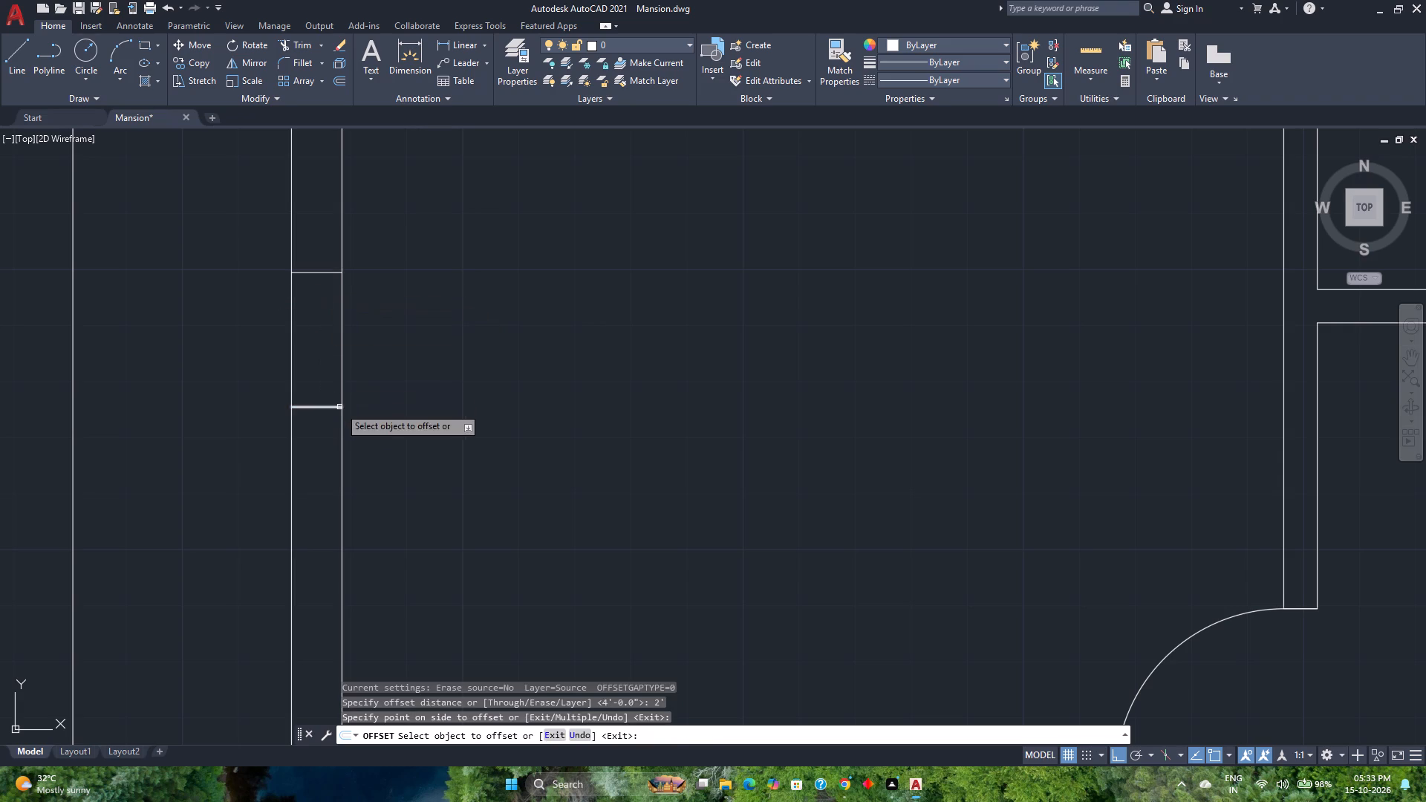
pyautogui.click(339, 407)
pyautogui.click(322, 501)
pyautogui.press('space')
pyautogui.scroll(-1, 322, 476)
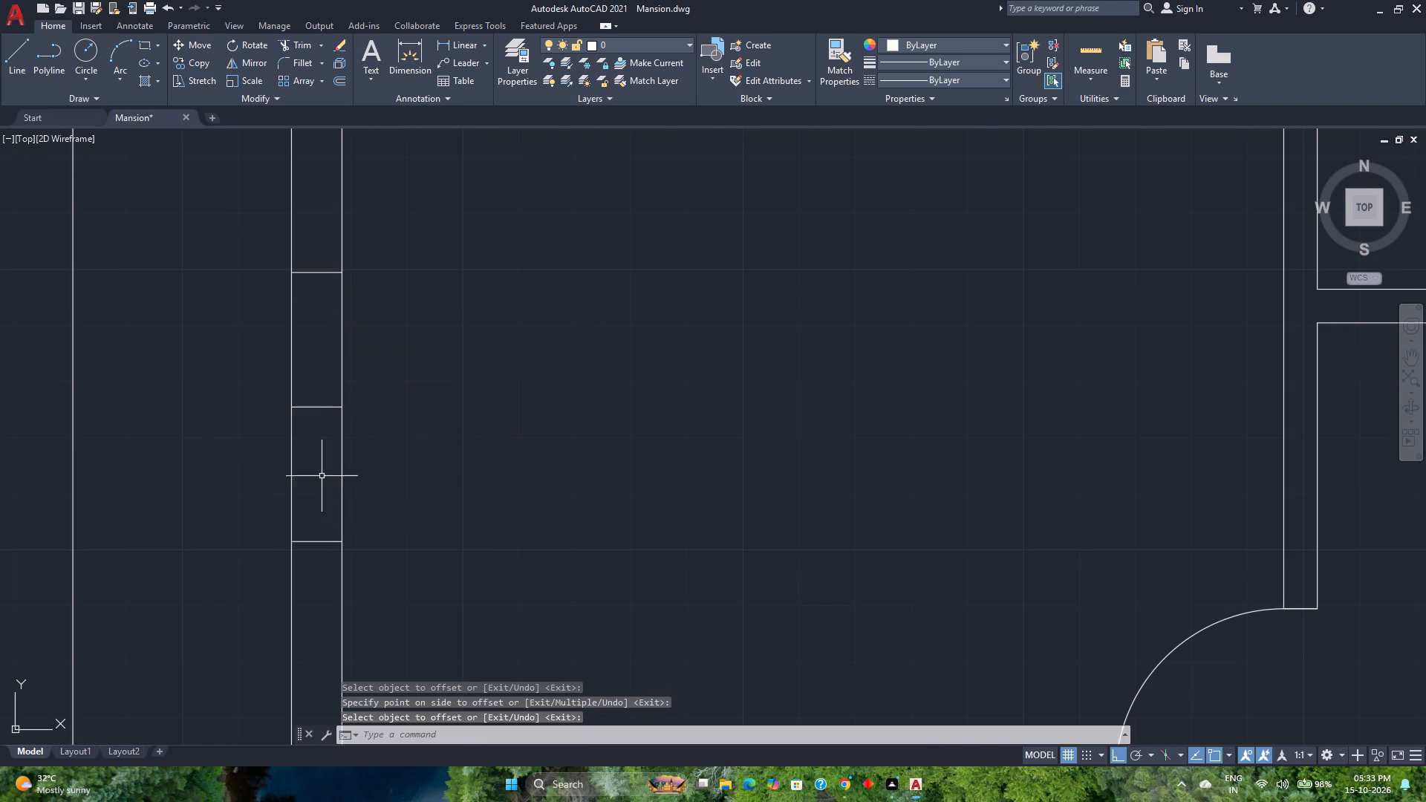
pyautogui.scroll(-1, 322, 476)
pyautogui.click(324, 463)
pyautogui.click(320, 437)
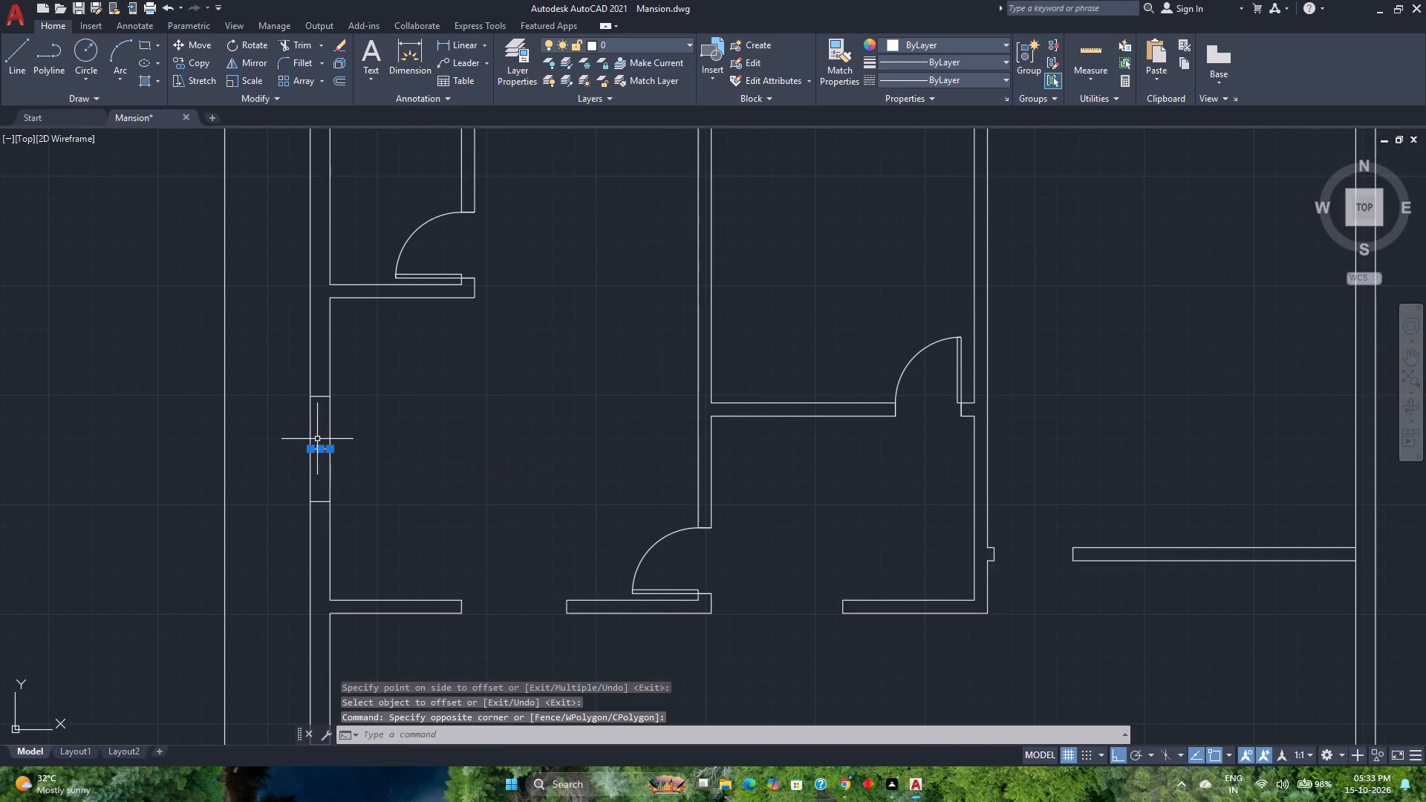
pyautogui.press('Delete')
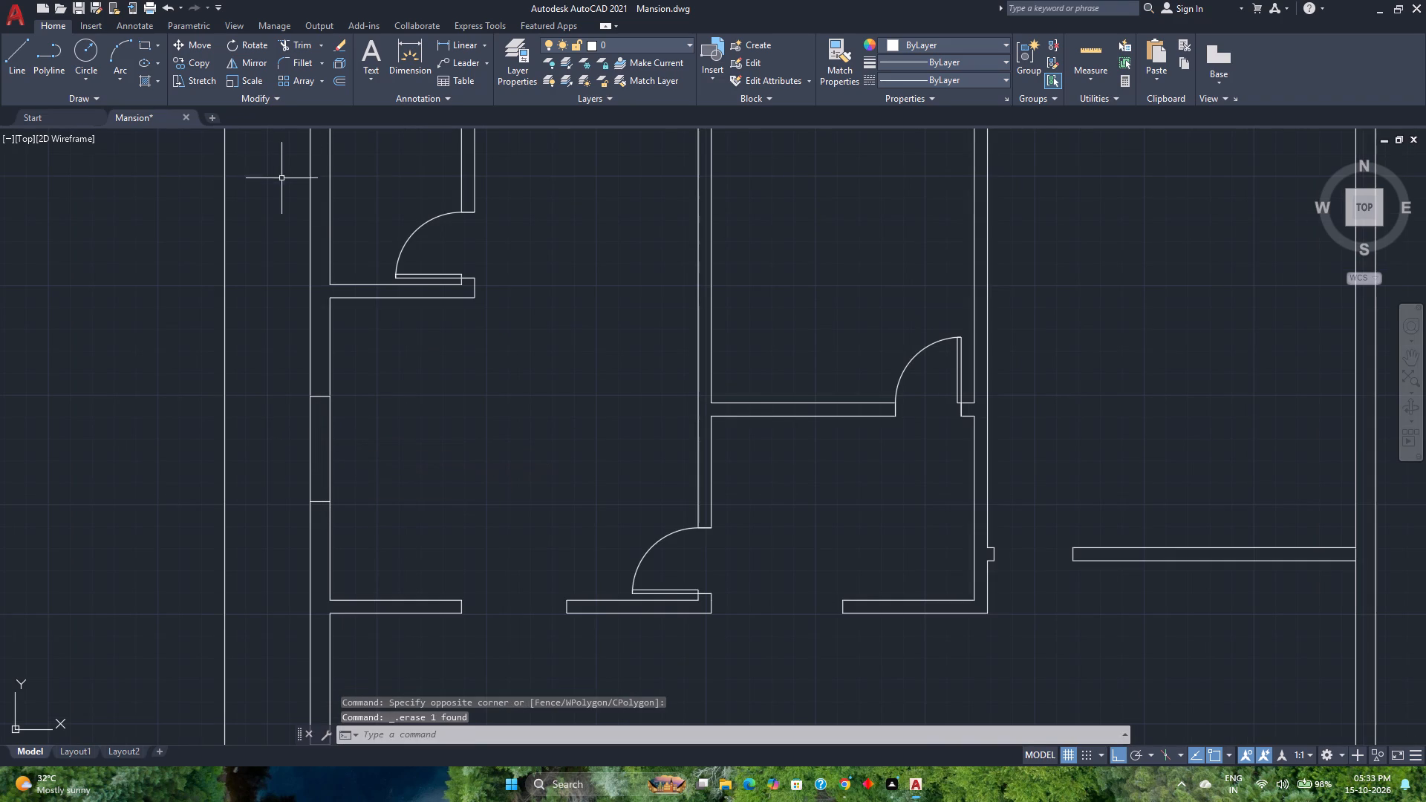
# Trim the first plan's inner north wall line between the faces of the two long partitions that meet it.
pyautogui.scroll(-1, 394, 301)
pyautogui.moveTo(471, 276); pyautogui.dragTo(284, 397, button='middle')
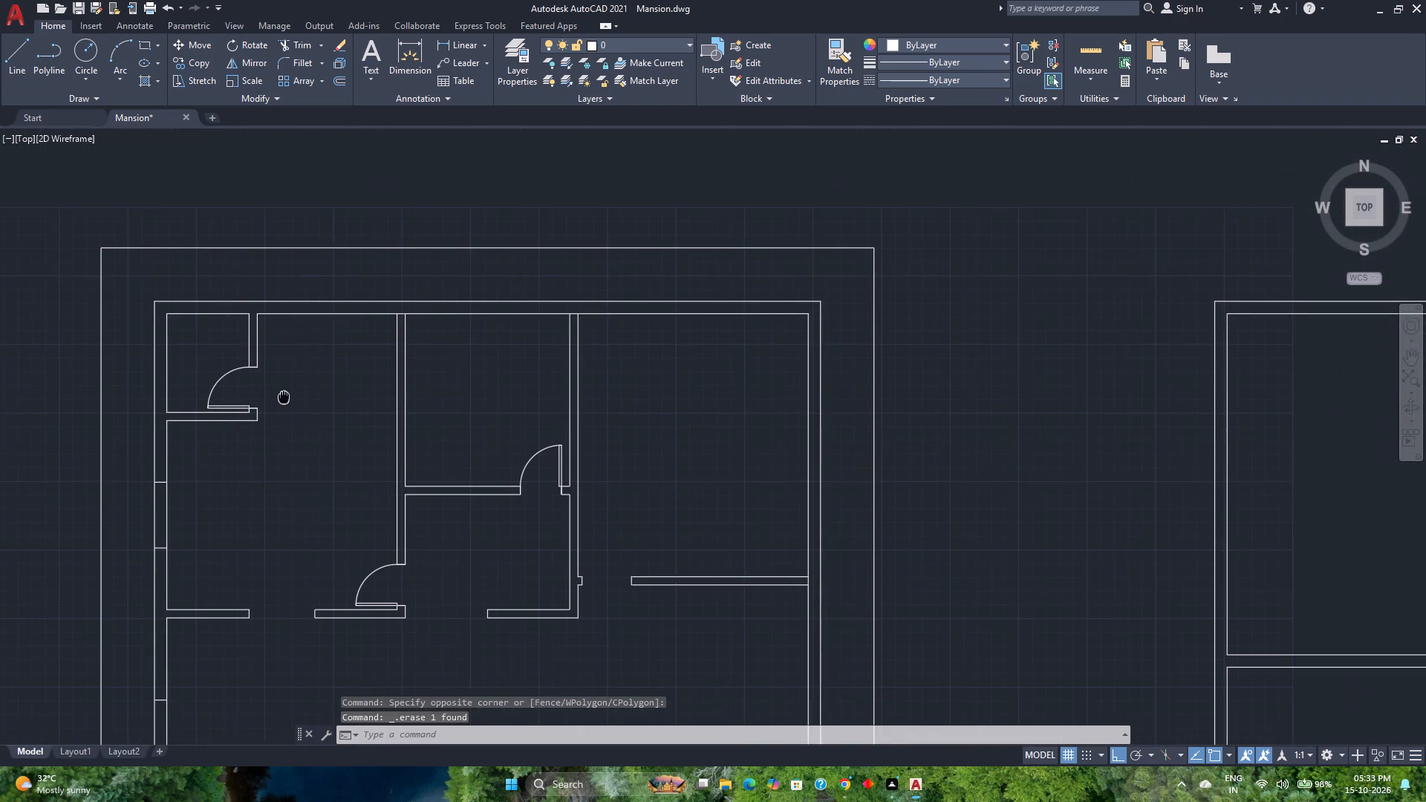
pyautogui.moveTo(284, 397); pyautogui.dragTo(281, 398, button='middle')
pyautogui.scroll(2, 343, 335)
pyautogui.moveTo(342, 335); pyautogui.dragTo(341, 420, button='middle')
pyautogui.click(19, 48)
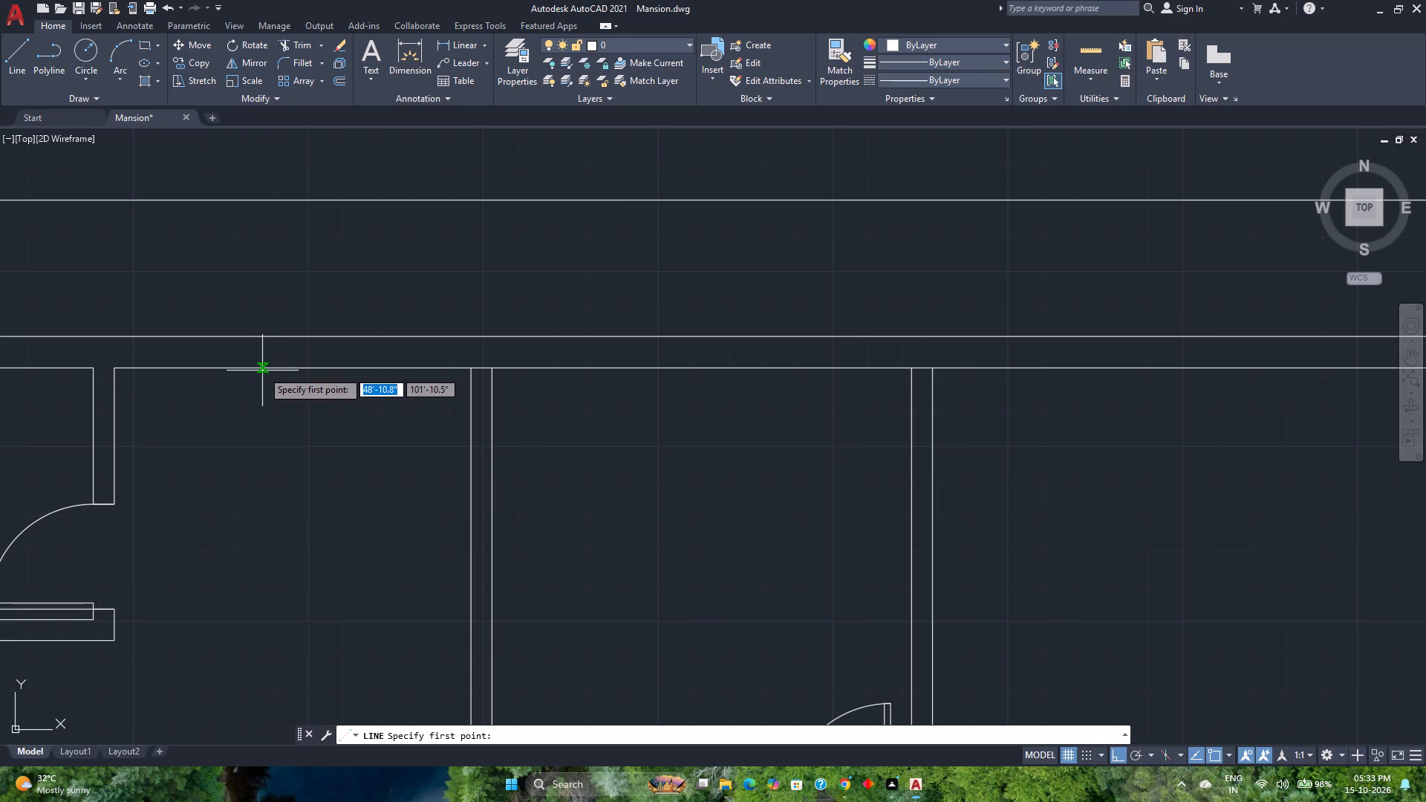
pyautogui.press('Escape')
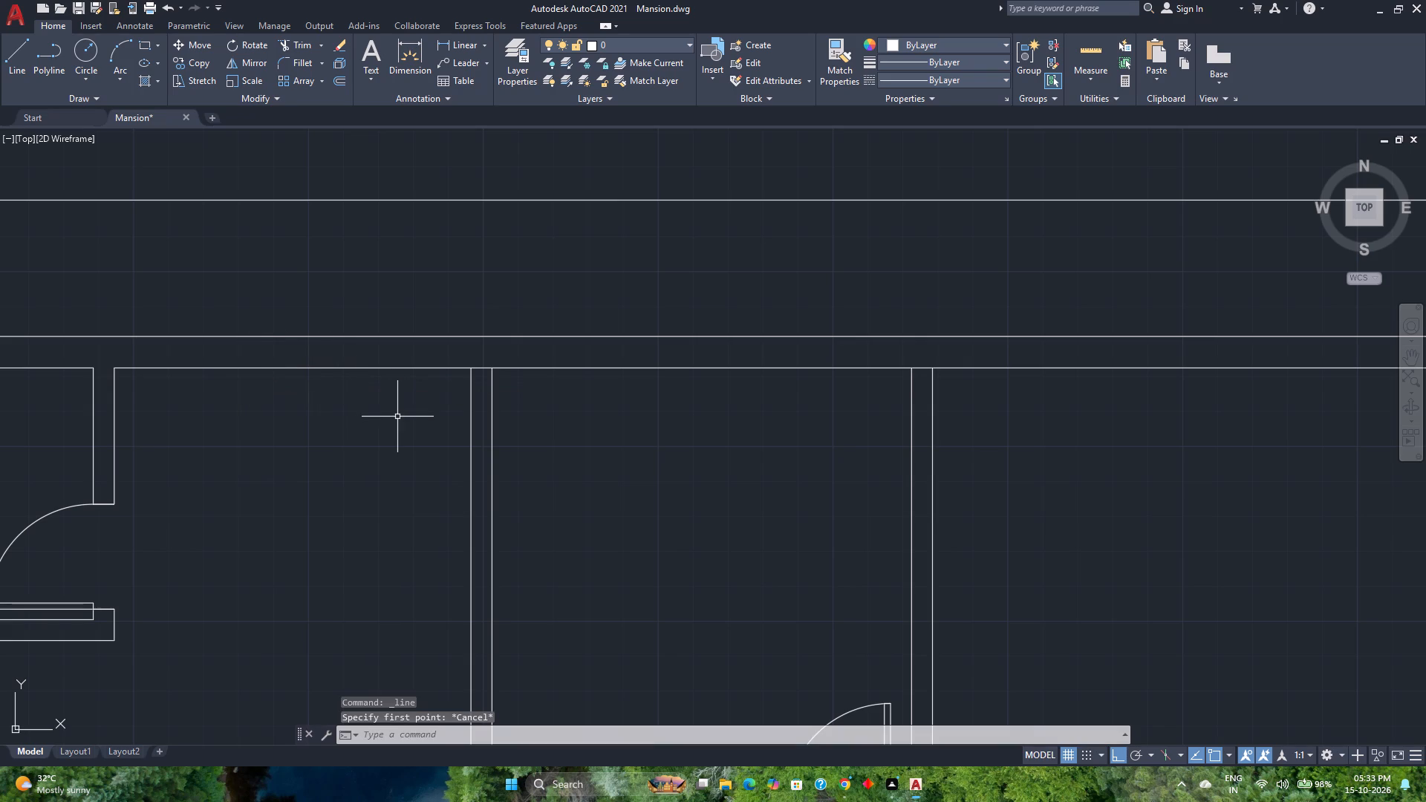
pyautogui.write('tr')
pyautogui.press('Return')
pyautogui.scroll(2, 460, 391)
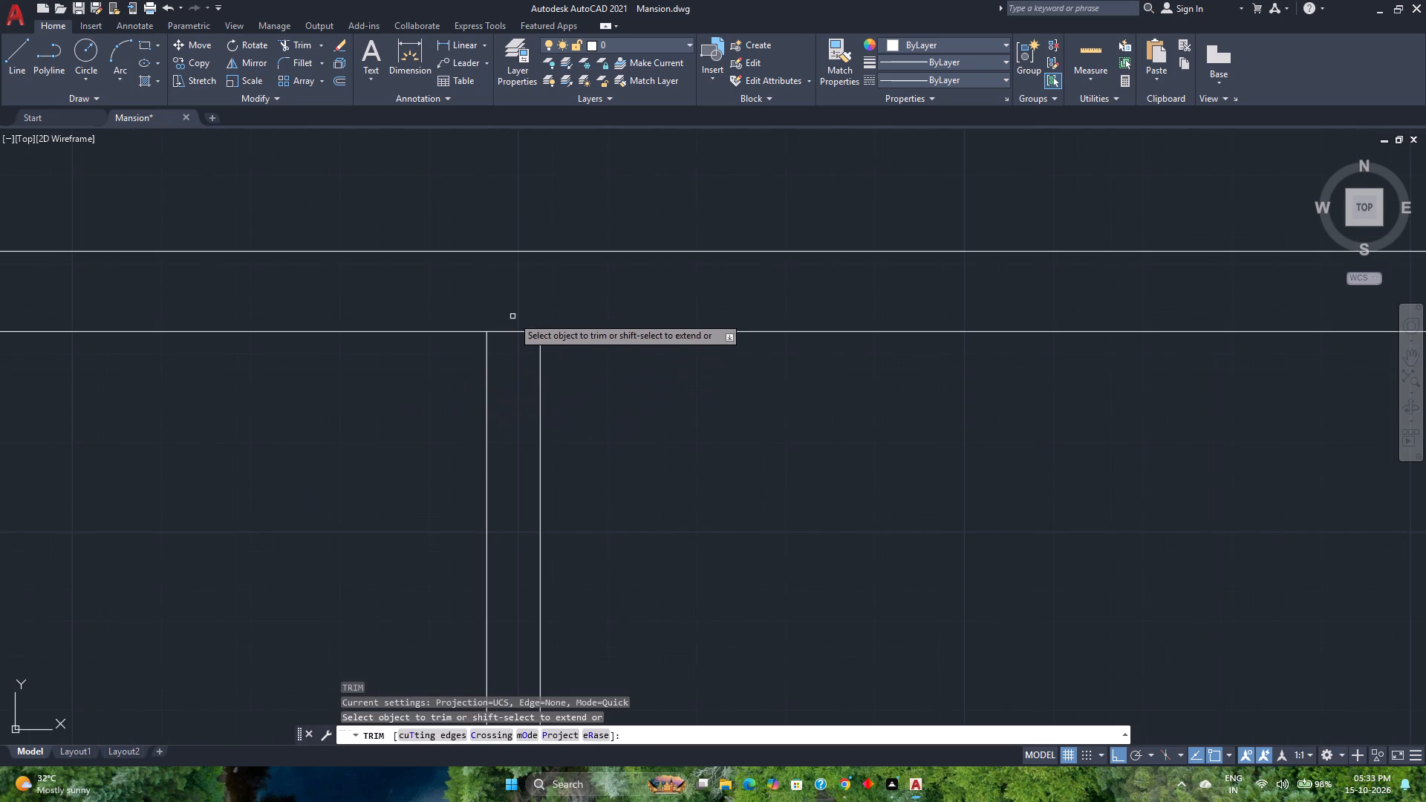
pyautogui.click(512, 316)
pyautogui.click(504, 378)
pyautogui.scroll(-4, 501, 369)
pyautogui.scroll(3, 684, 362)
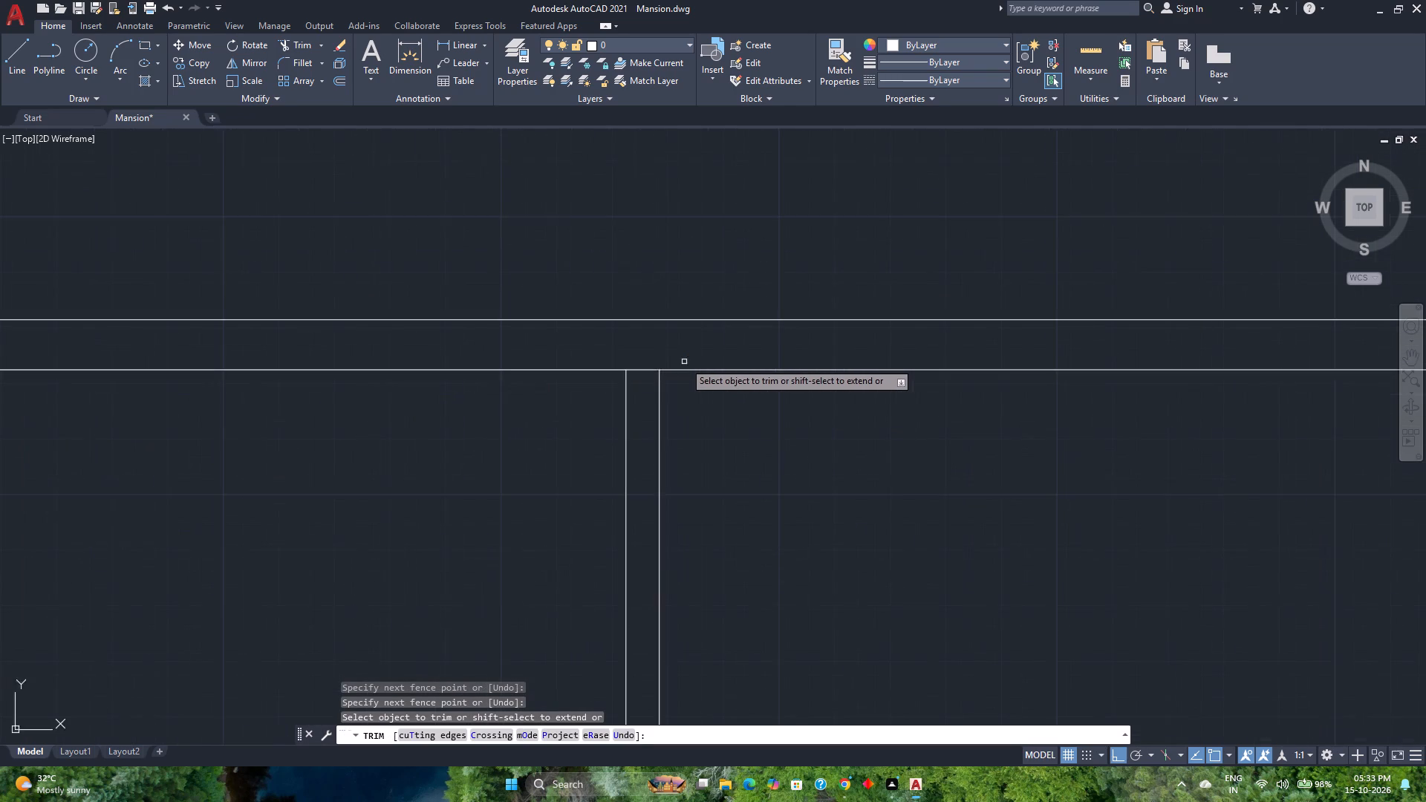
pyautogui.scroll(2, 684, 362)
pyautogui.click(593, 362)
pyautogui.click(593, 430)
pyautogui.press('space')
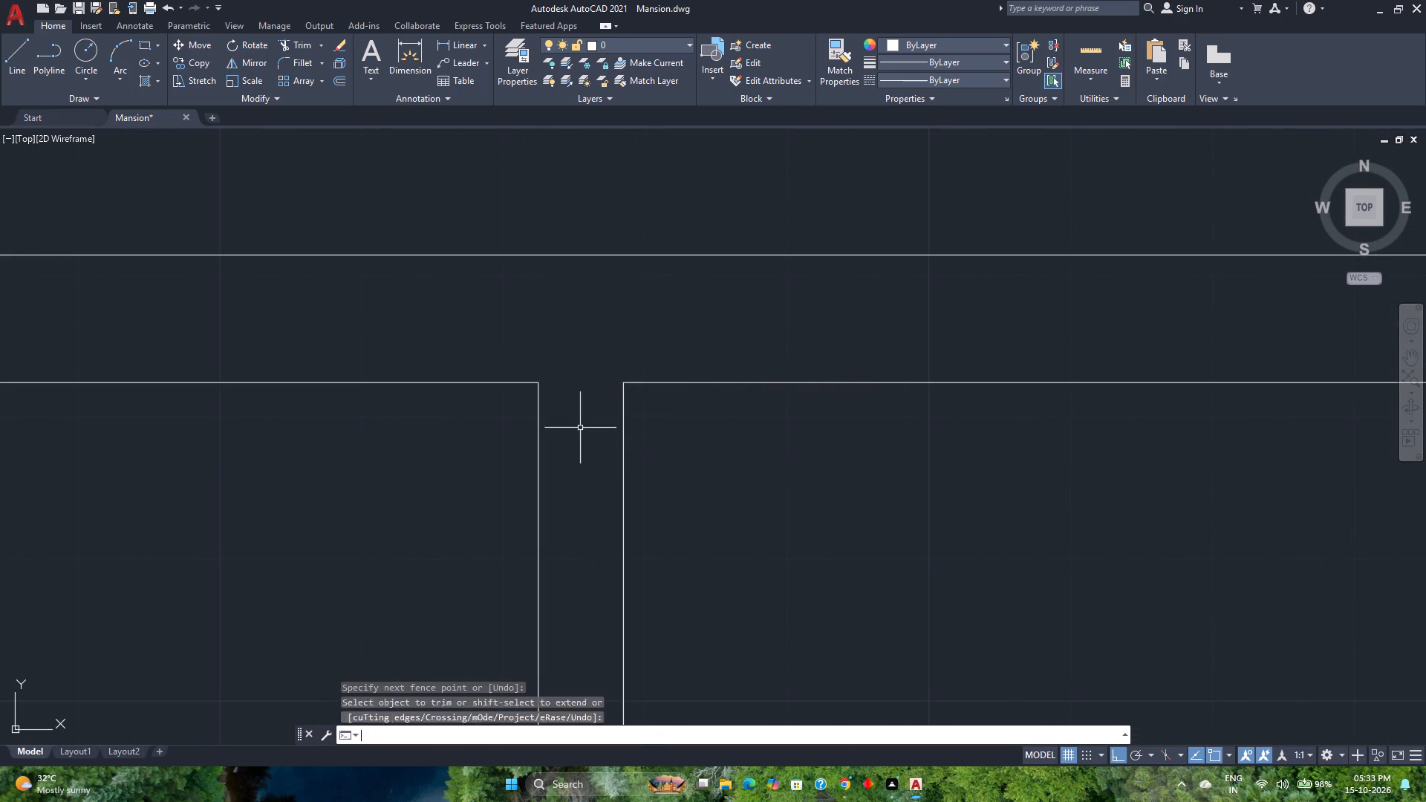
# Draw a short line across the first plan's north wall at the northwest room's inner-line midpoint, east of the small corner room.
pyautogui.scroll(-5, 580, 428)
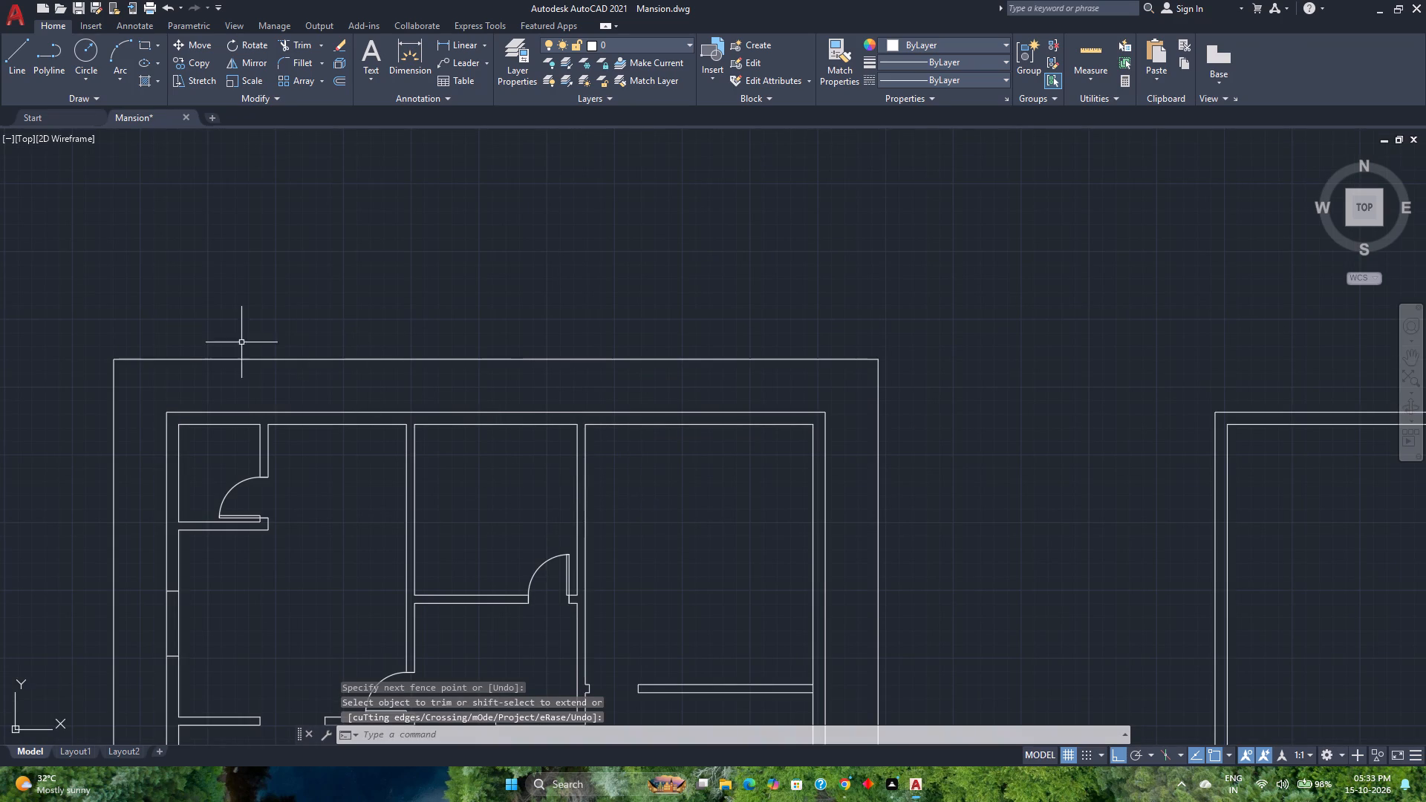
pyautogui.click(21, 72)
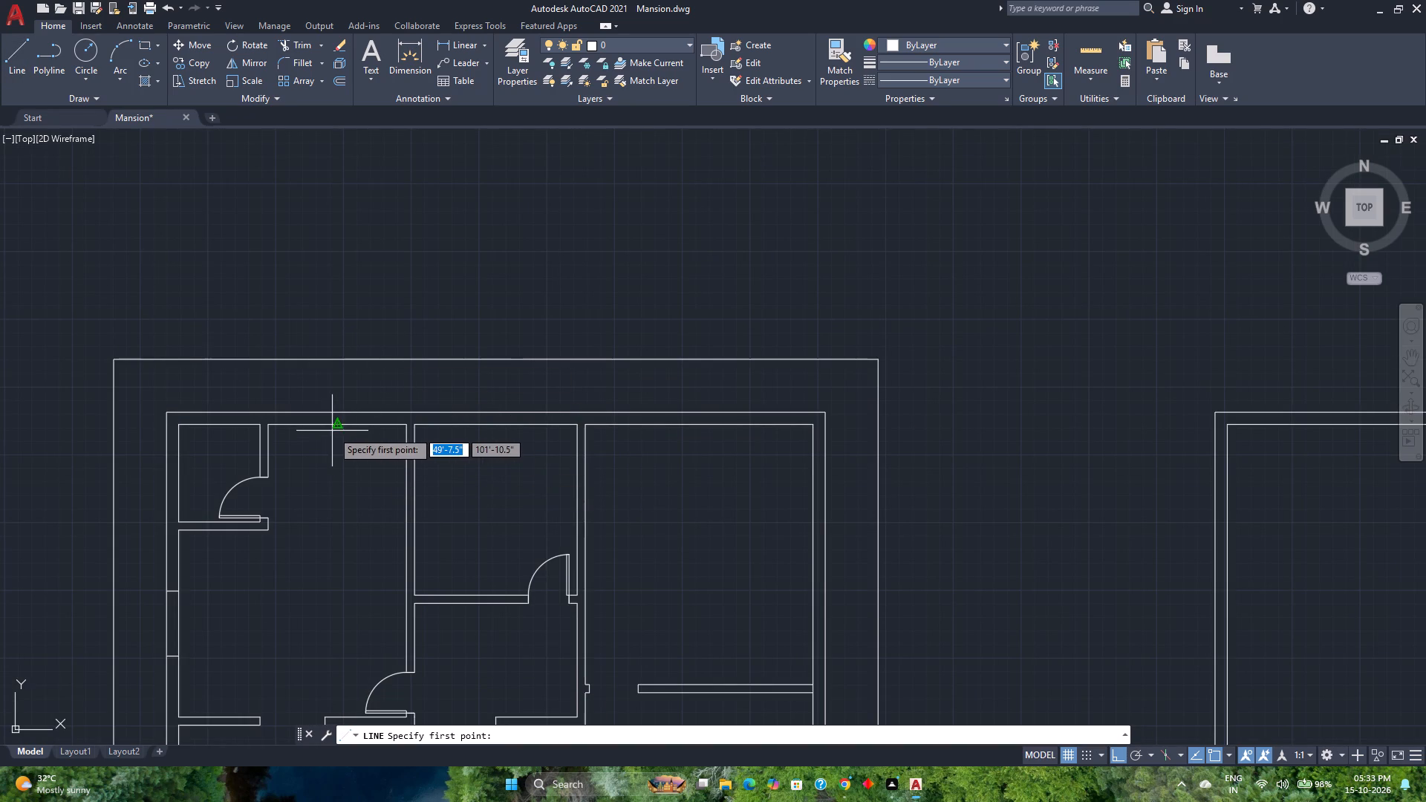
pyautogui.click(333, 428)
pyautogui.scroll(4, 333, 428)
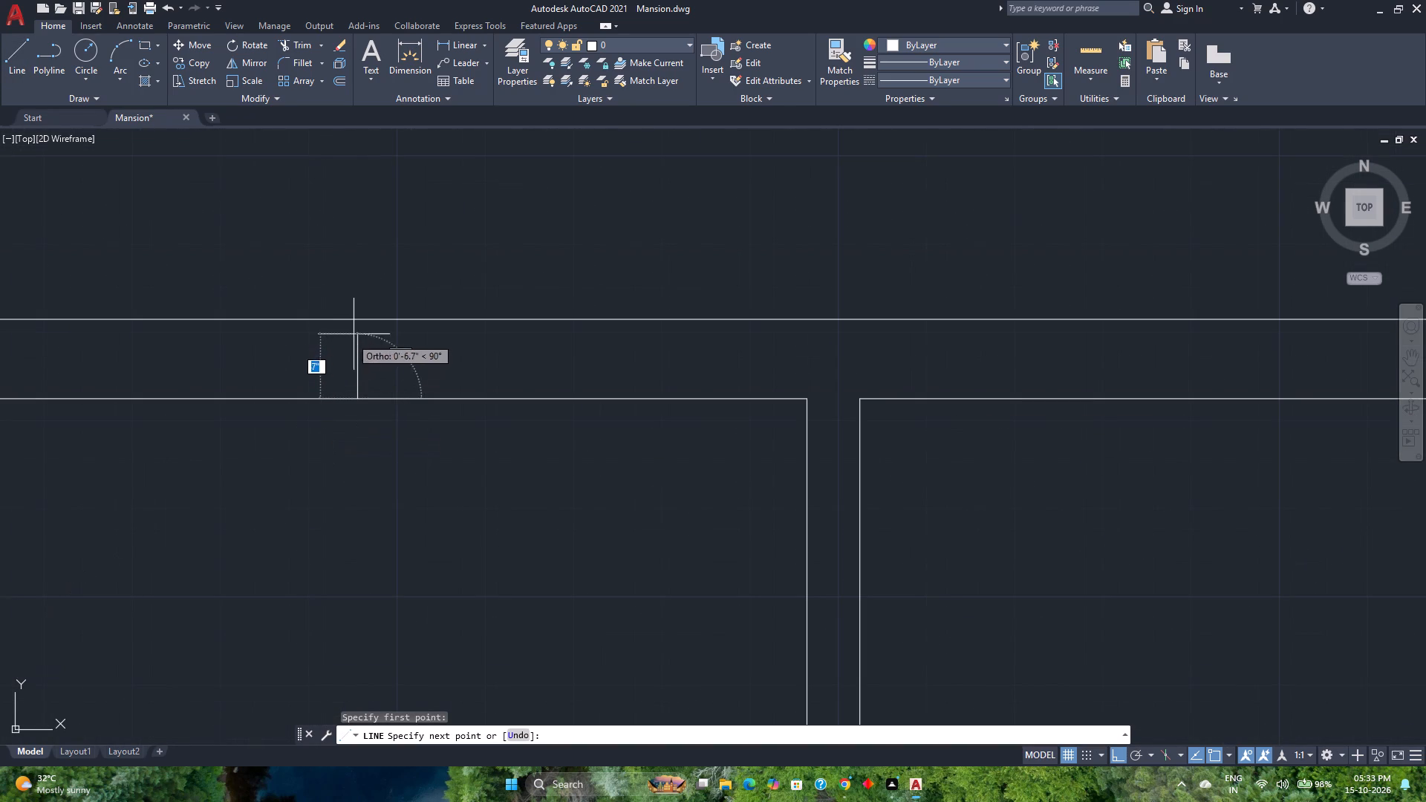
pyautogui.click(359, 323)
pyautogui.press('Escape')
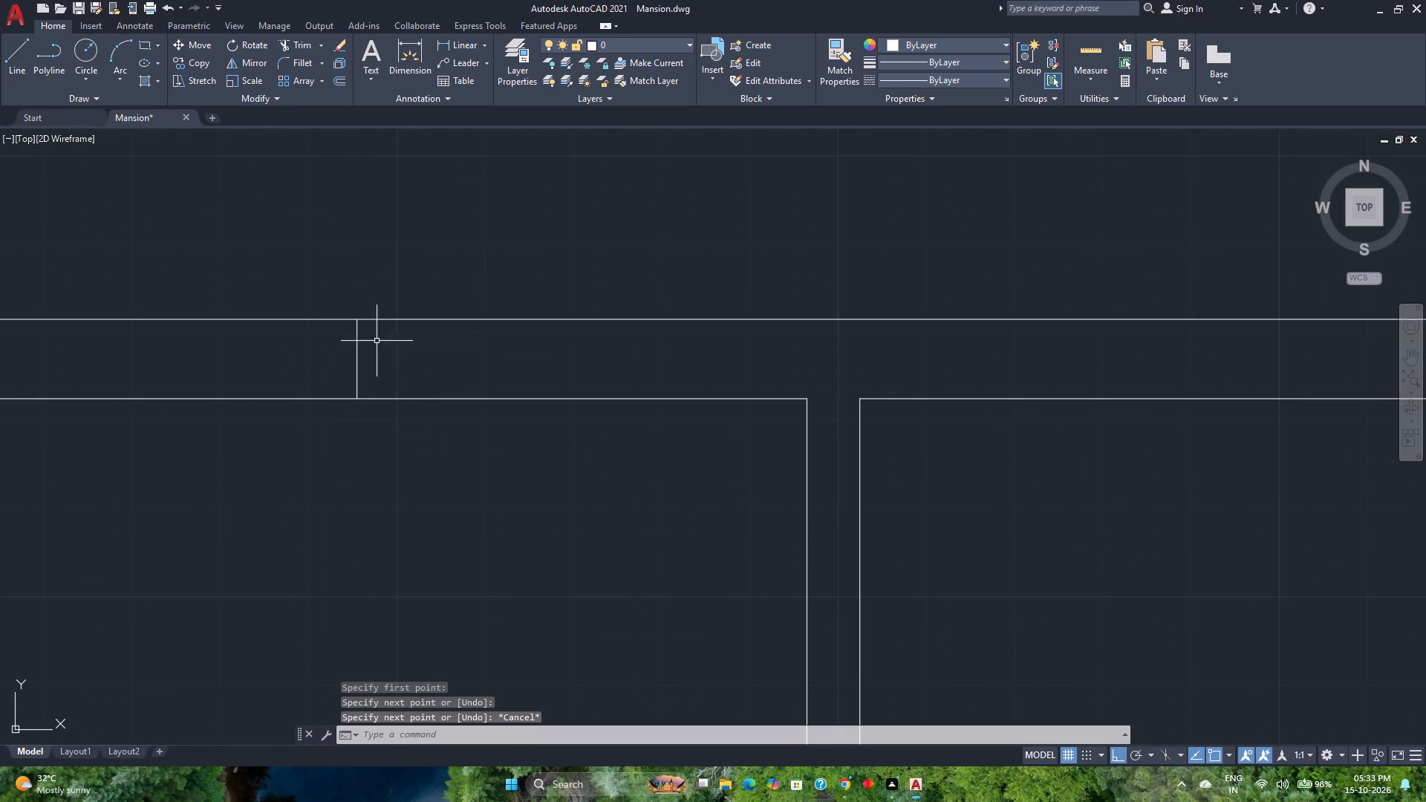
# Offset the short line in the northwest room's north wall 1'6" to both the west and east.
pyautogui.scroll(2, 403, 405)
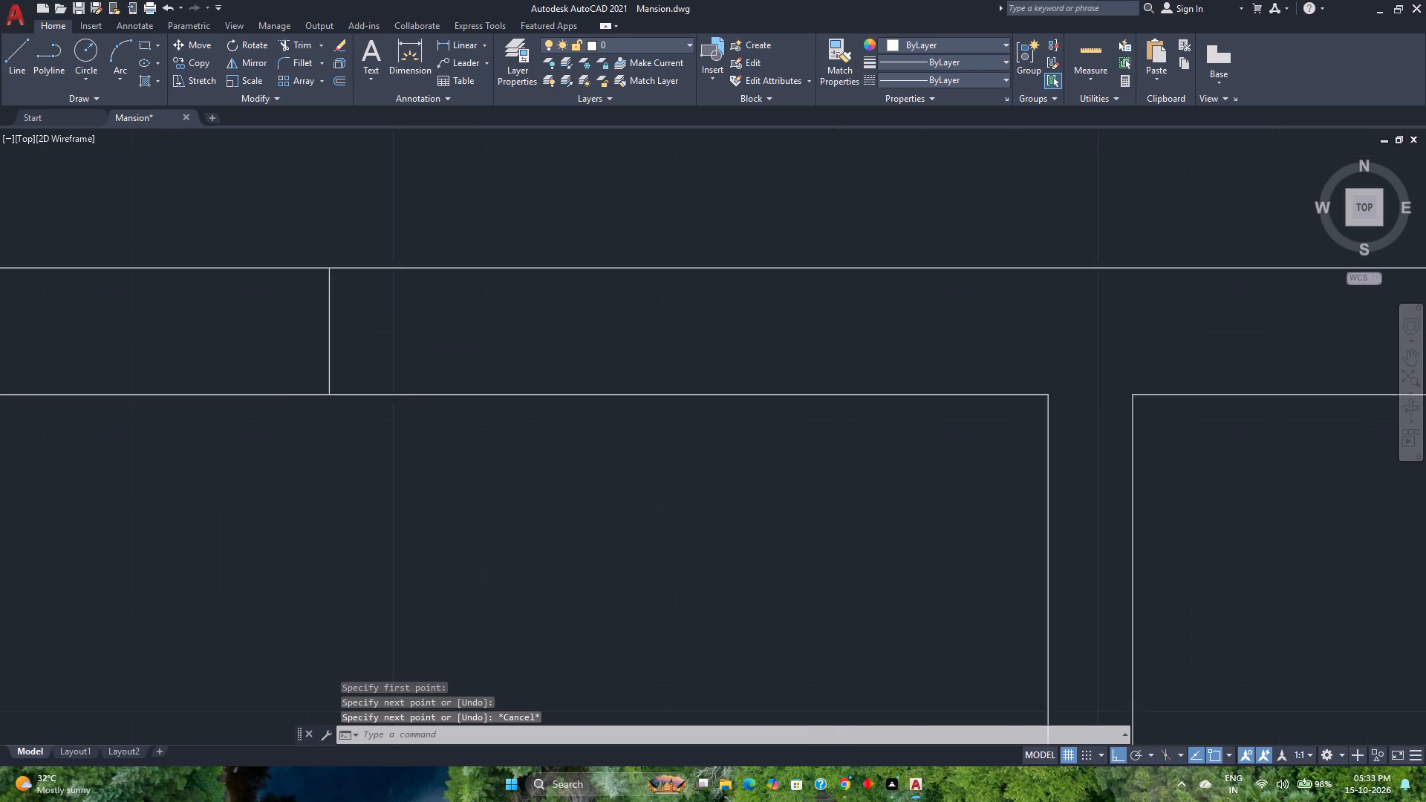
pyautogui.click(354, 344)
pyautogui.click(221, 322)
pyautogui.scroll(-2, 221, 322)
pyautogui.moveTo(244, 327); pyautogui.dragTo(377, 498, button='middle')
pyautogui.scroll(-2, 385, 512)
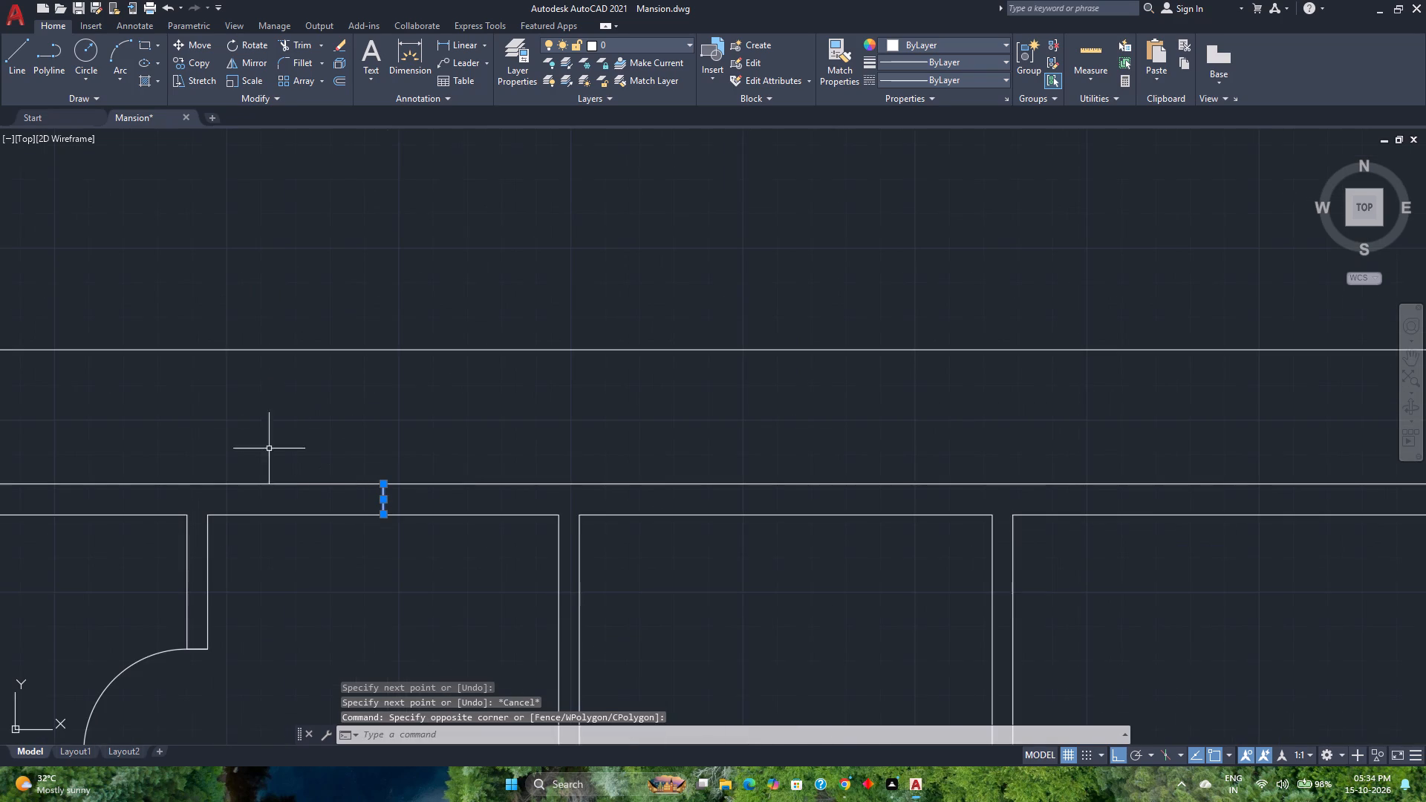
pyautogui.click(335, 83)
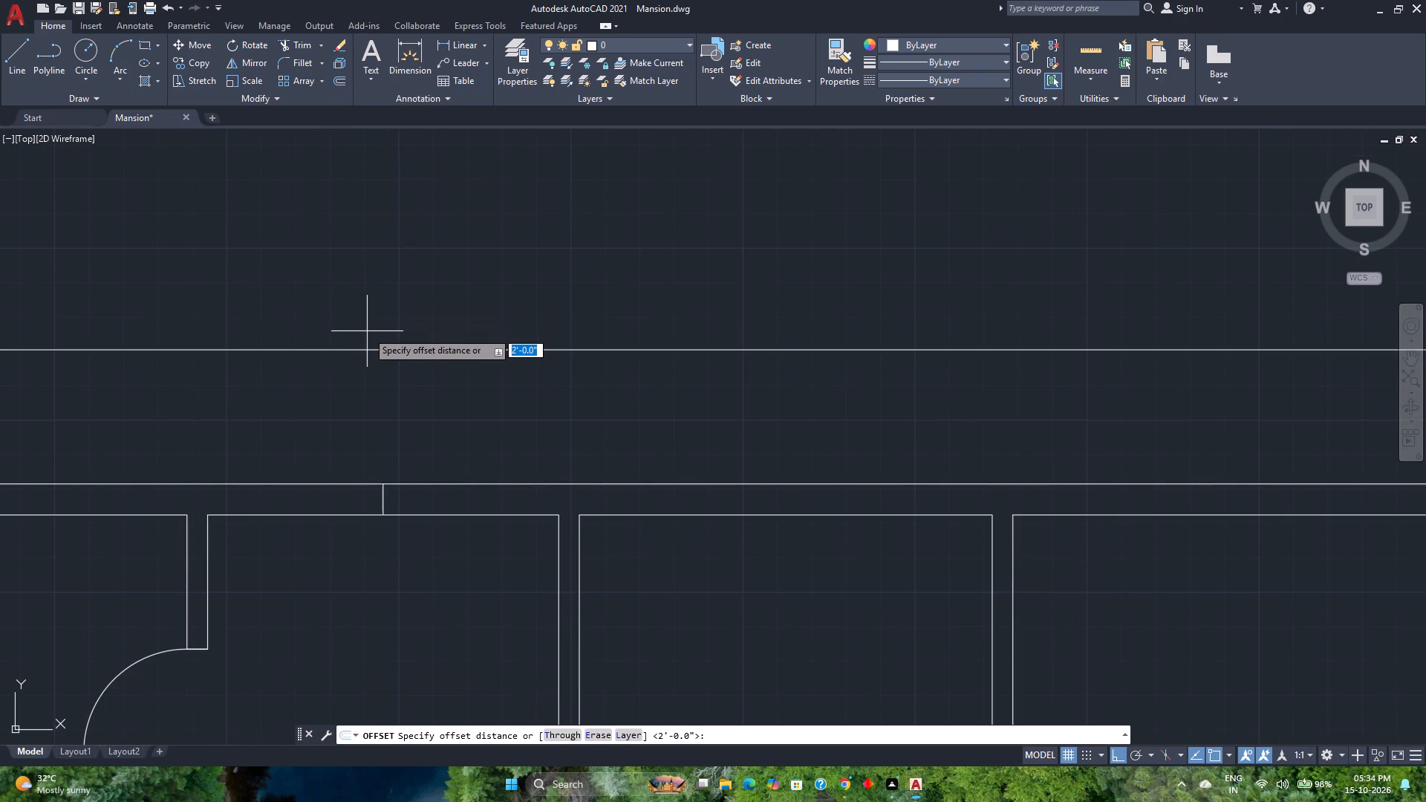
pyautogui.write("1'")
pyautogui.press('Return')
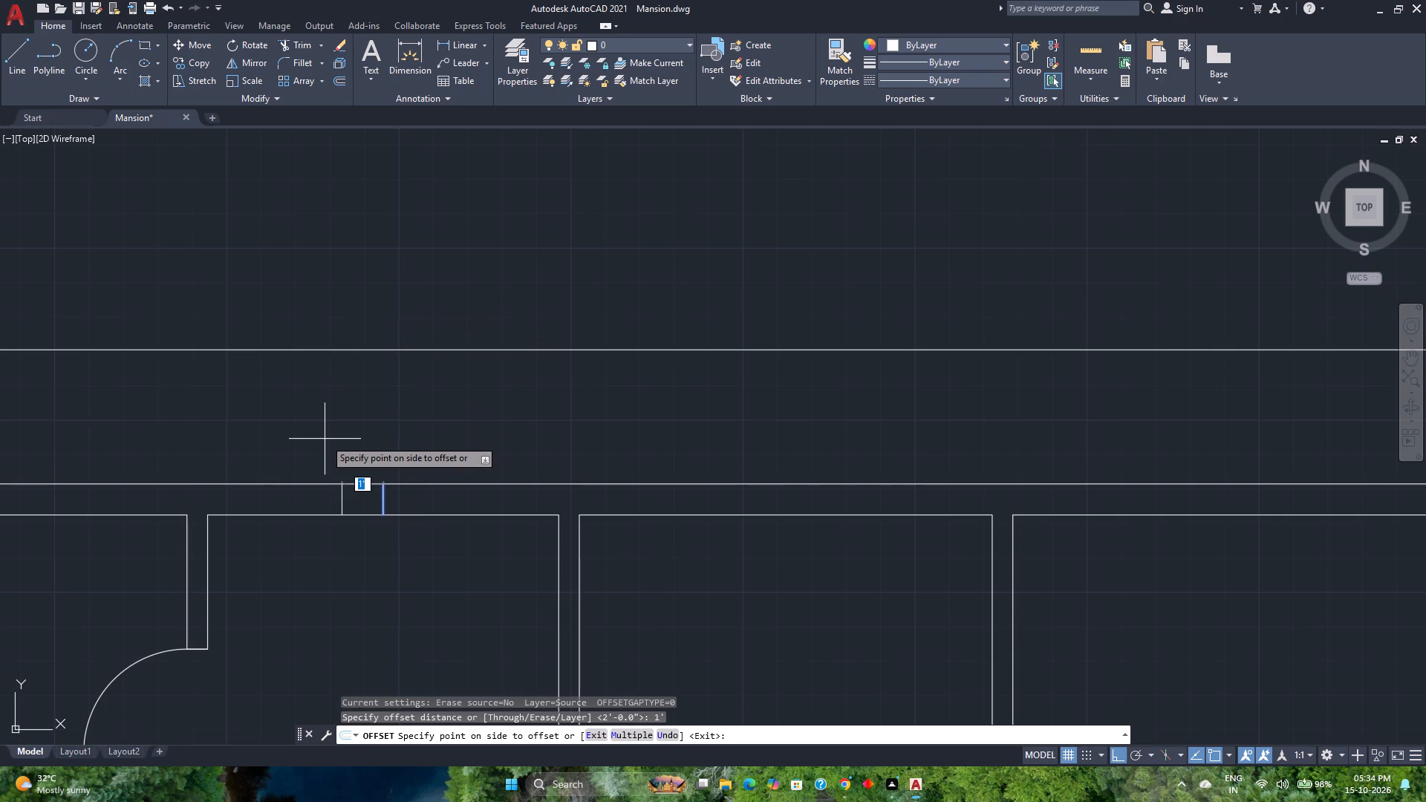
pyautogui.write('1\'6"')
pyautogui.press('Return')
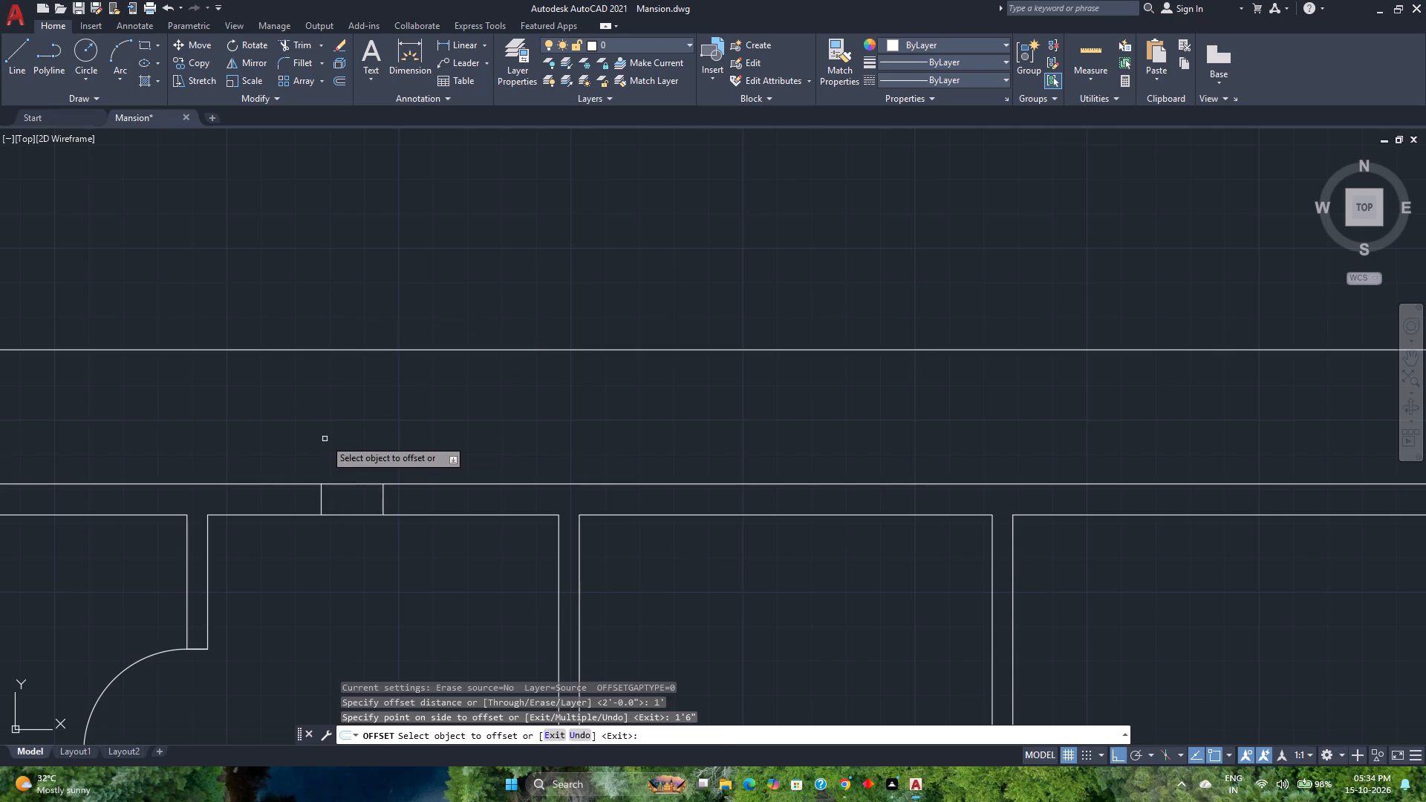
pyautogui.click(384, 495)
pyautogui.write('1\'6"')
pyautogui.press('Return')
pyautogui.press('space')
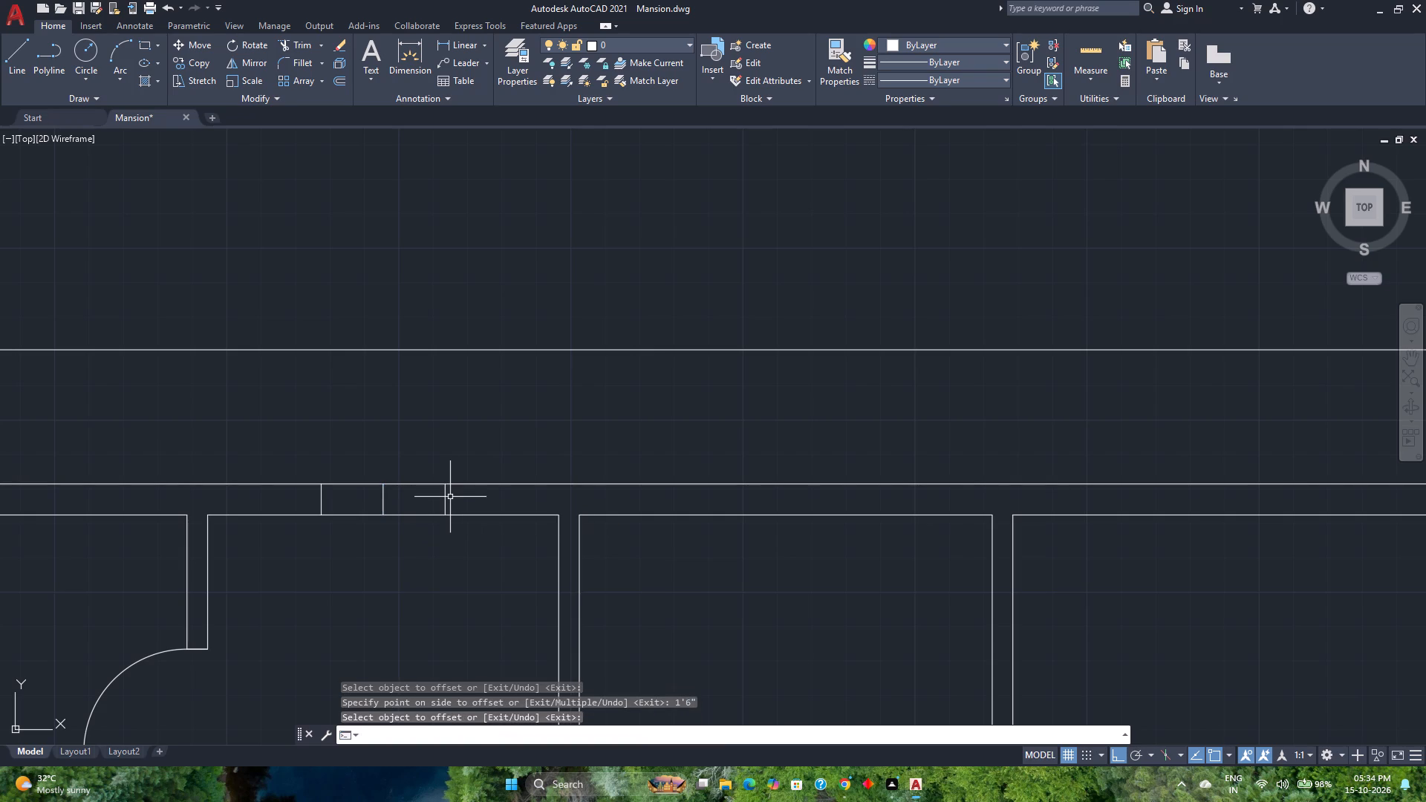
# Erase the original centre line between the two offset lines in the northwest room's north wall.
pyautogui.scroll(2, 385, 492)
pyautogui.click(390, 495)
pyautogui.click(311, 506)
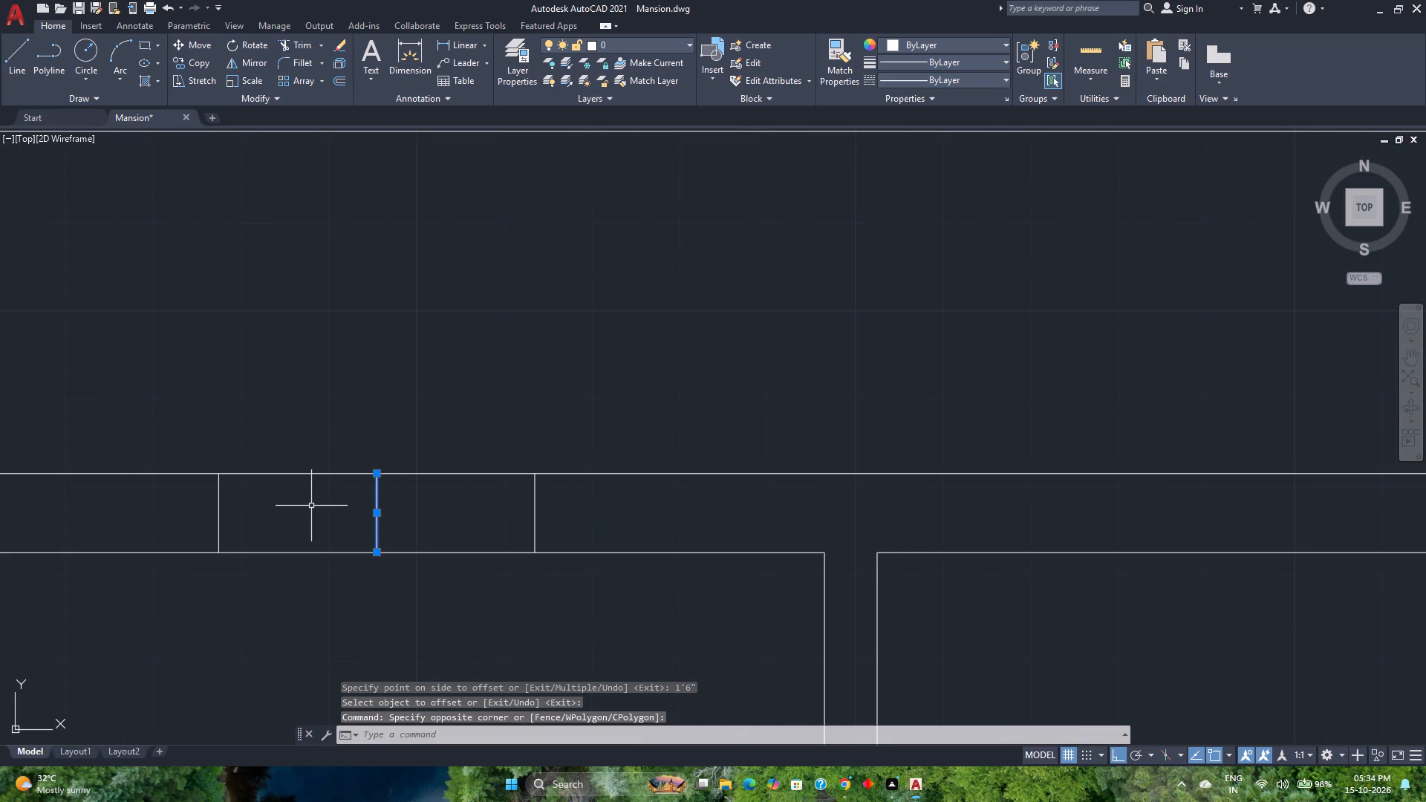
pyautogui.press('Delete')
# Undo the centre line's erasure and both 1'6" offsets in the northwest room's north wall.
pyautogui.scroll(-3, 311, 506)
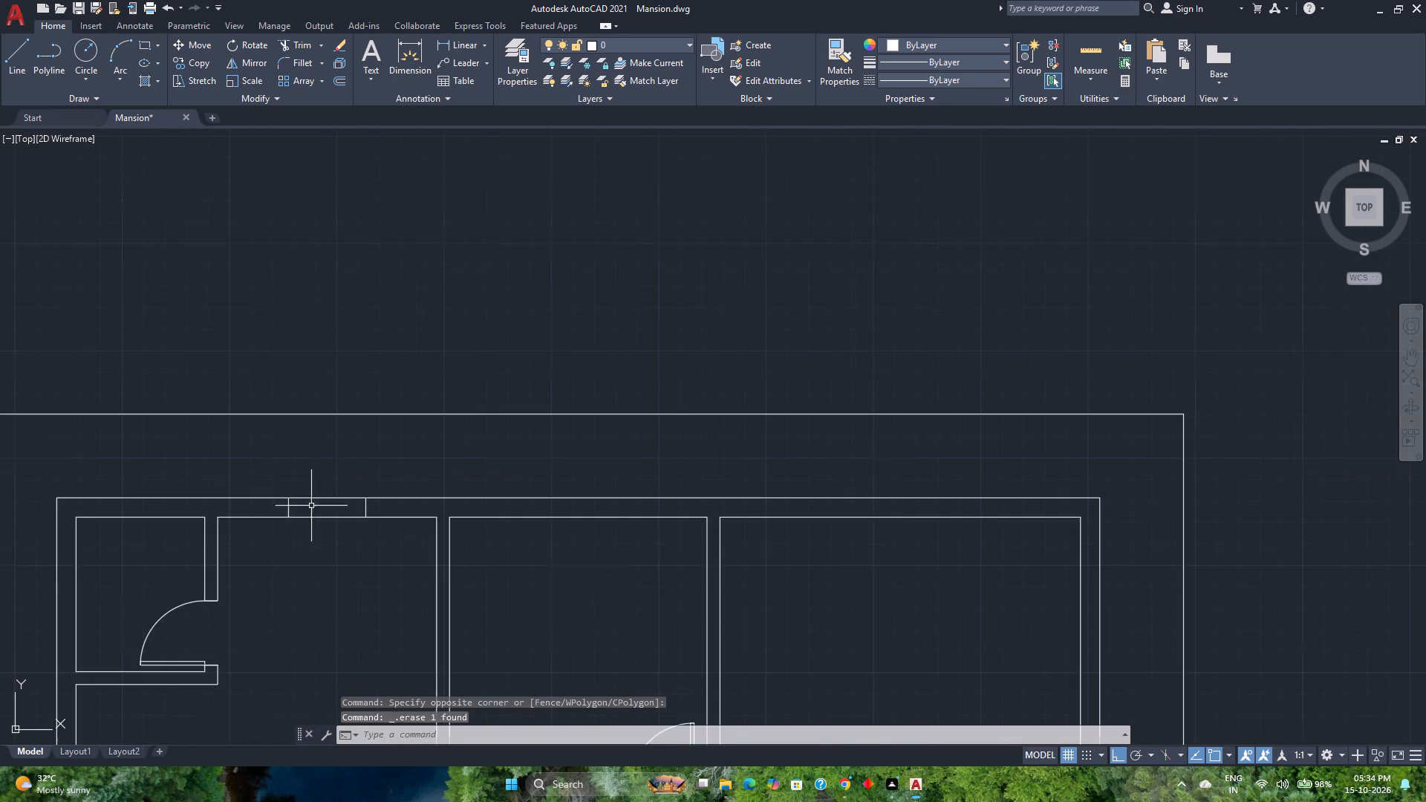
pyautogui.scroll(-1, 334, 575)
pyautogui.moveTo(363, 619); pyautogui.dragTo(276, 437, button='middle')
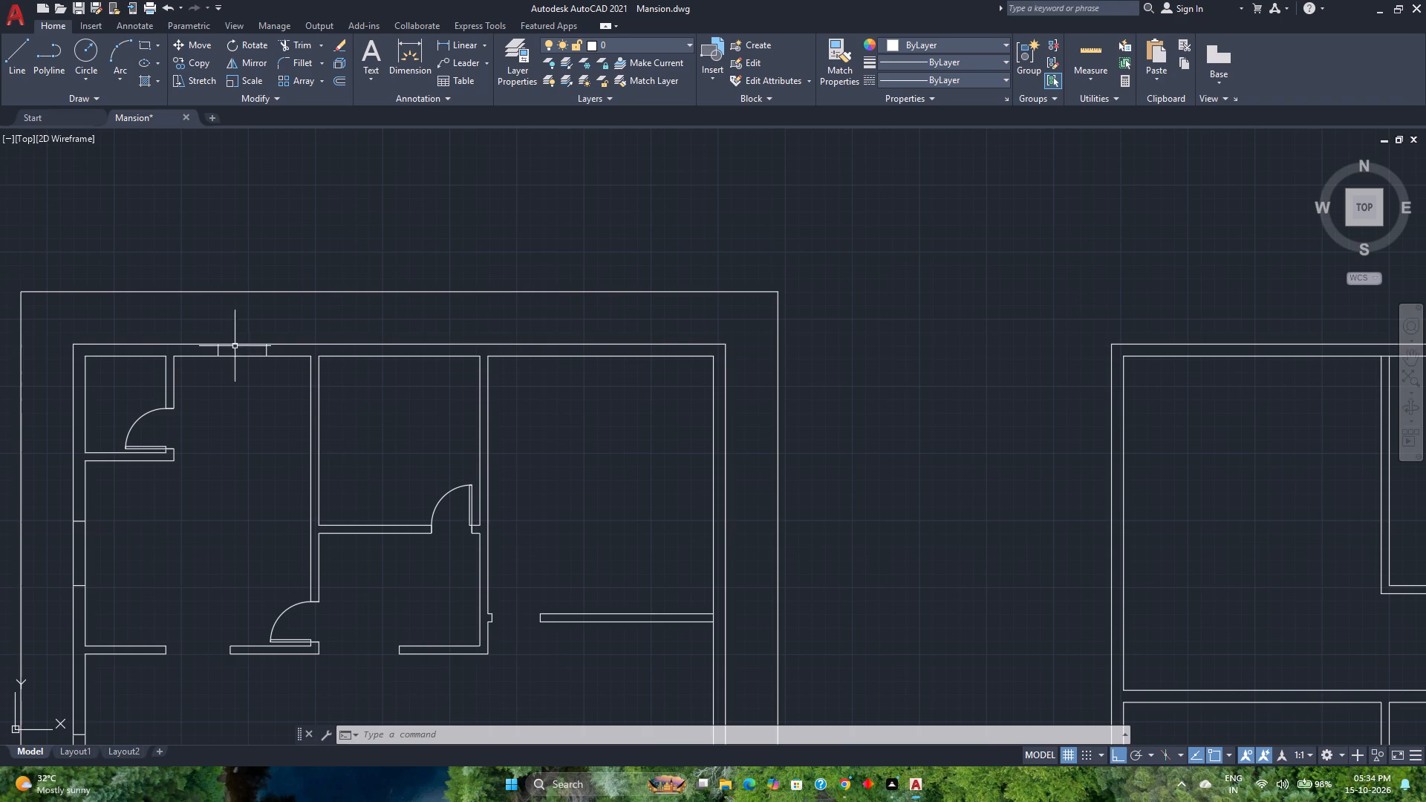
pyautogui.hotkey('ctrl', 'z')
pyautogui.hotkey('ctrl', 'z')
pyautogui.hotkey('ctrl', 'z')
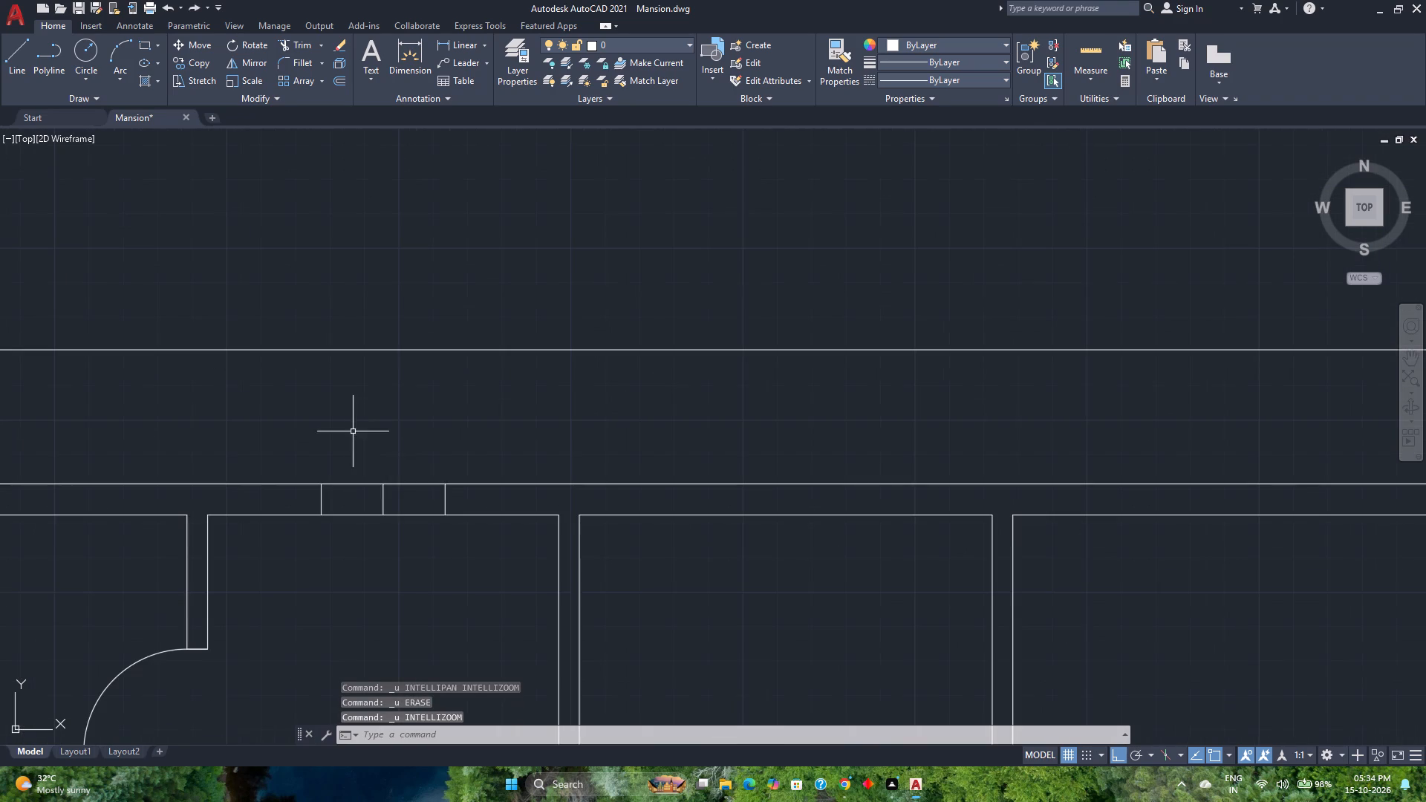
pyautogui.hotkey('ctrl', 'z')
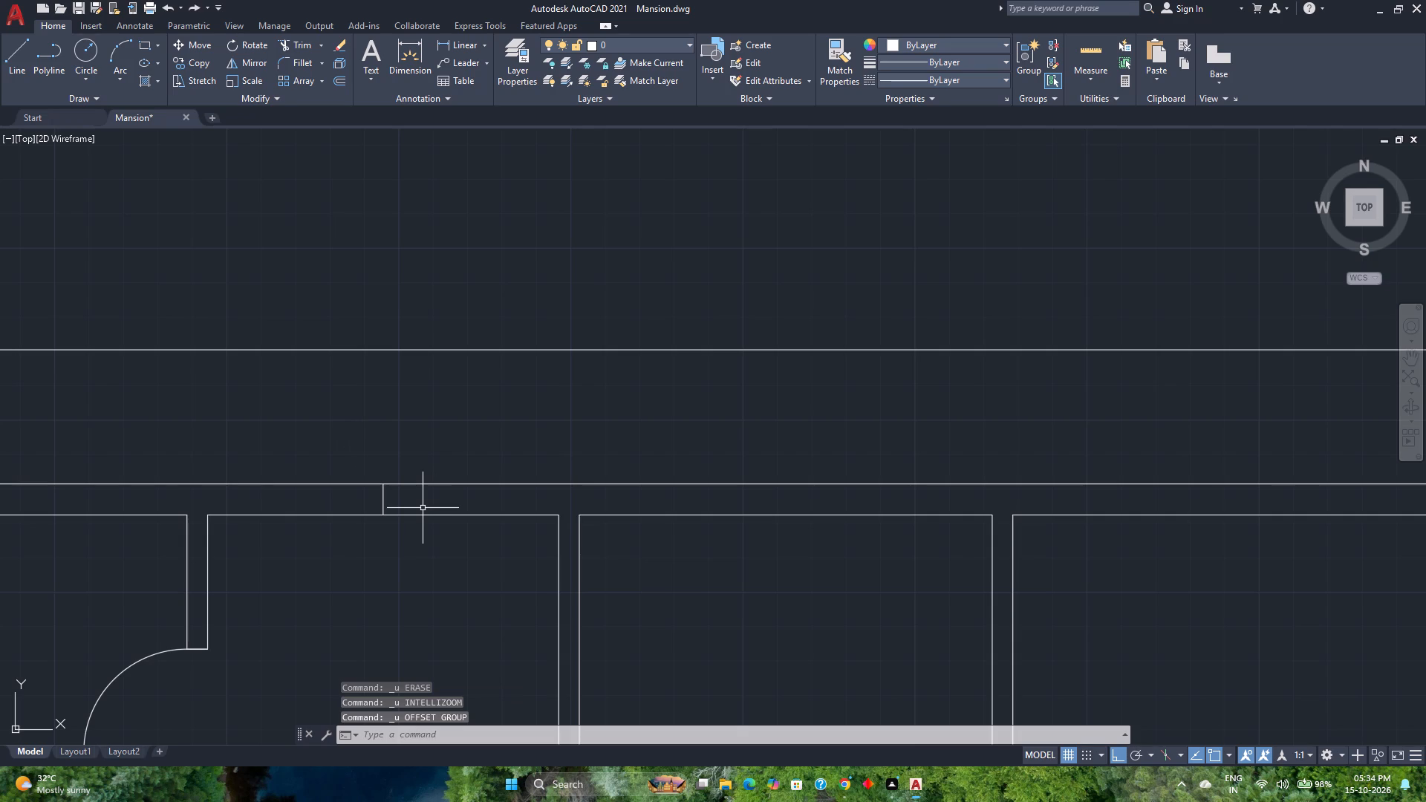
# Offset the short centre line in the northwest room's north wall 2' to both the west and east.
pyautogui.click(337, 81)
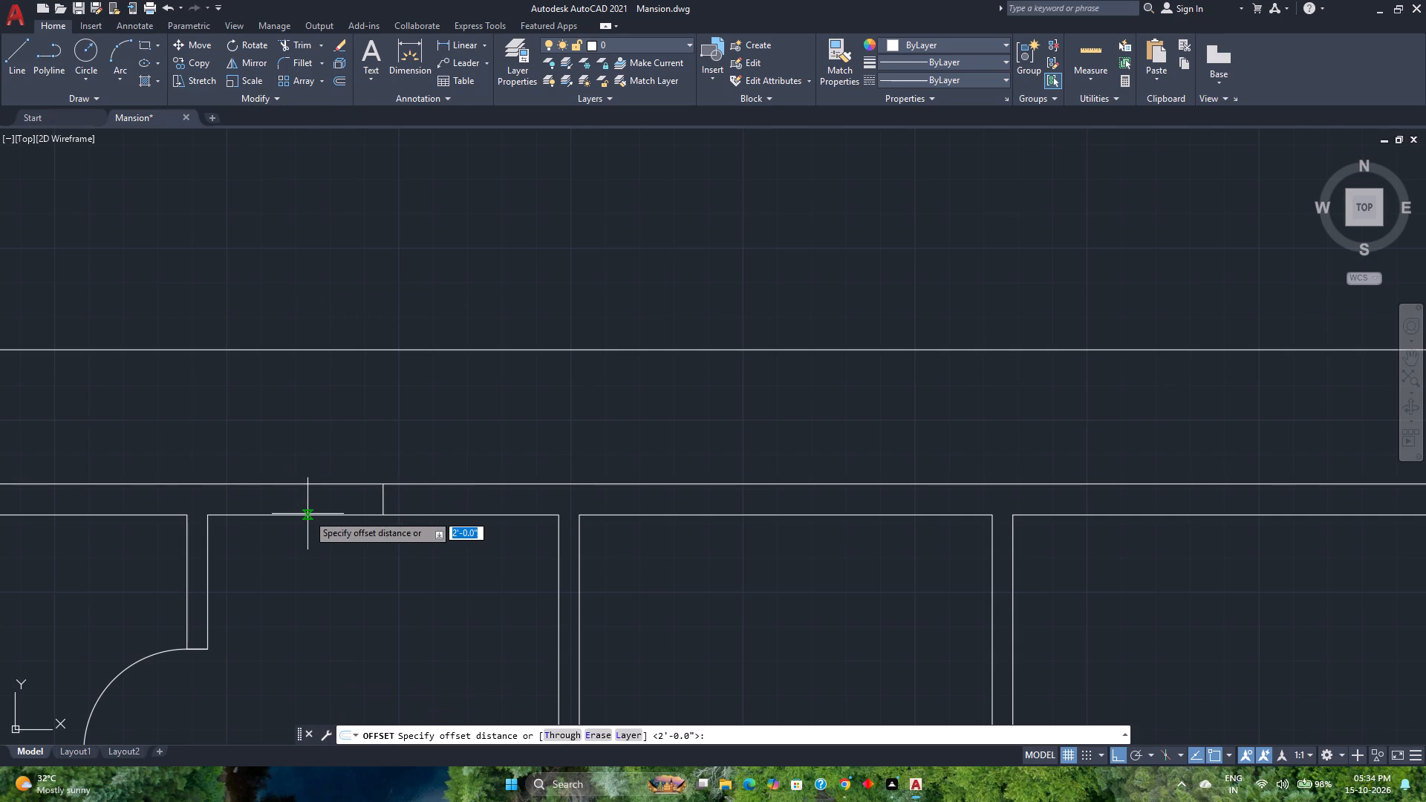
pyautogui.press('Return')
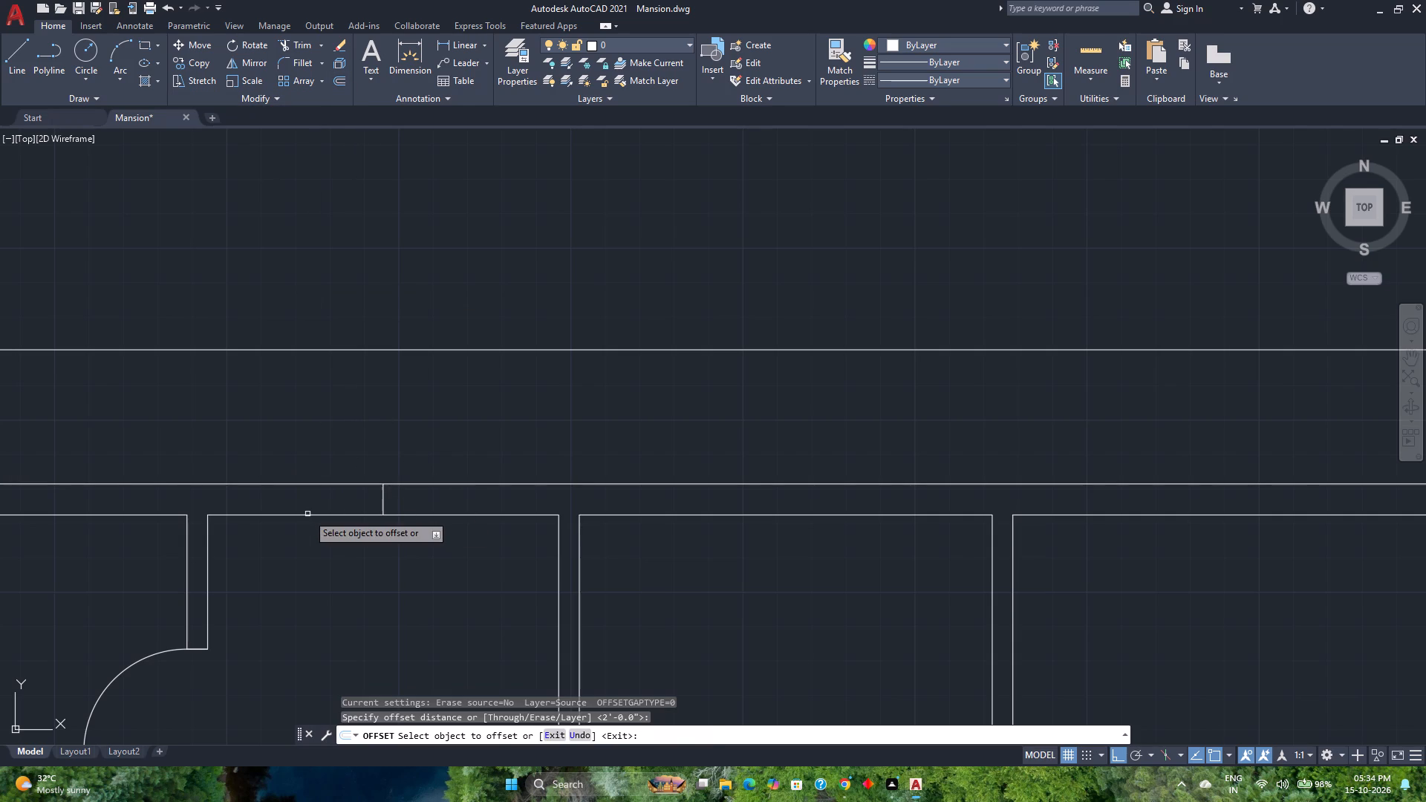
pyautogui.click(382, 501)
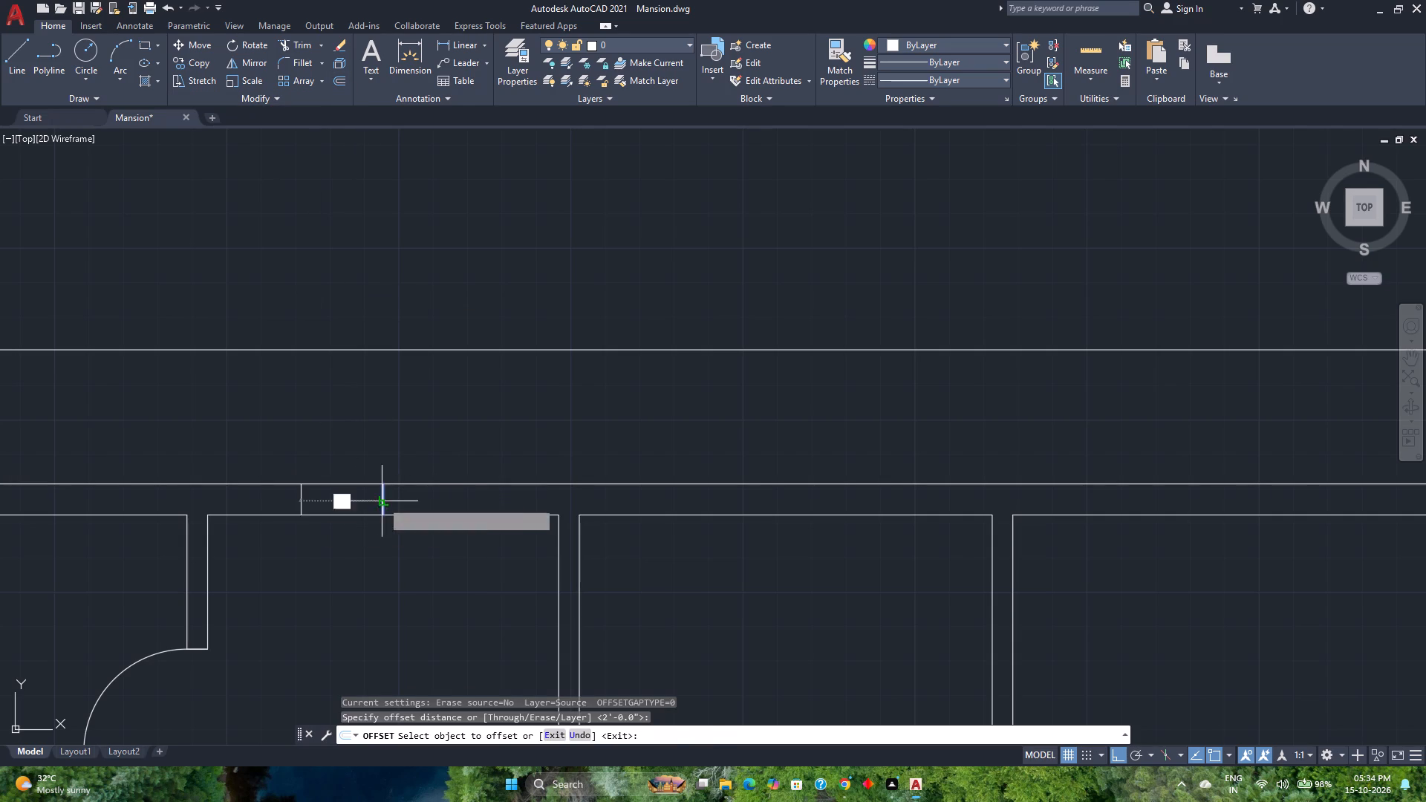
pyautogui.click(289, 501)
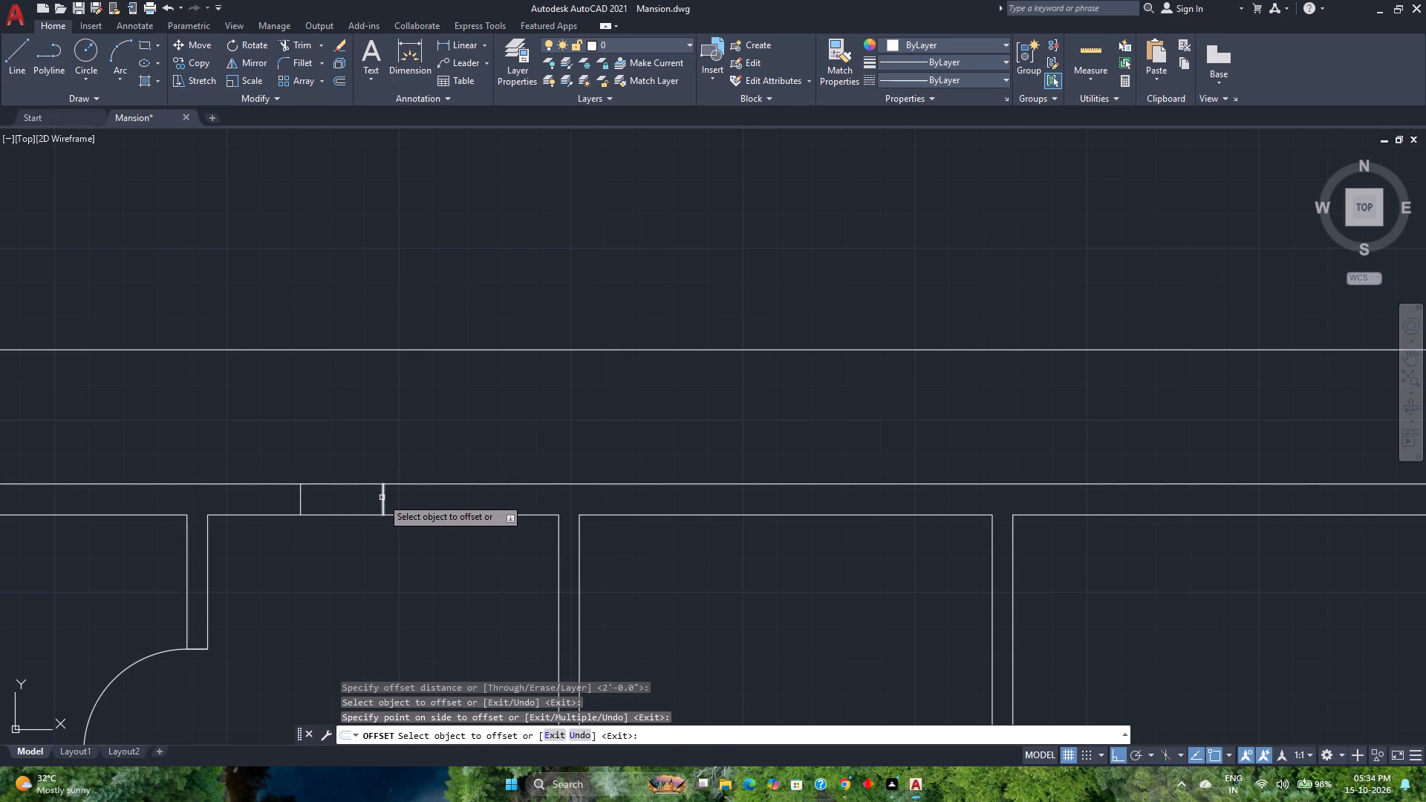
pyautogui.click(382, 498)
pyautogui.click(492, 497)
pyautogui.press('space')
# Move the centre line from the northwest room's opening to the inner-line midpoint of the north middle room's north wall.
pyautogui.scroll(3, 403, 498)
pyautogui.click(401, 501)
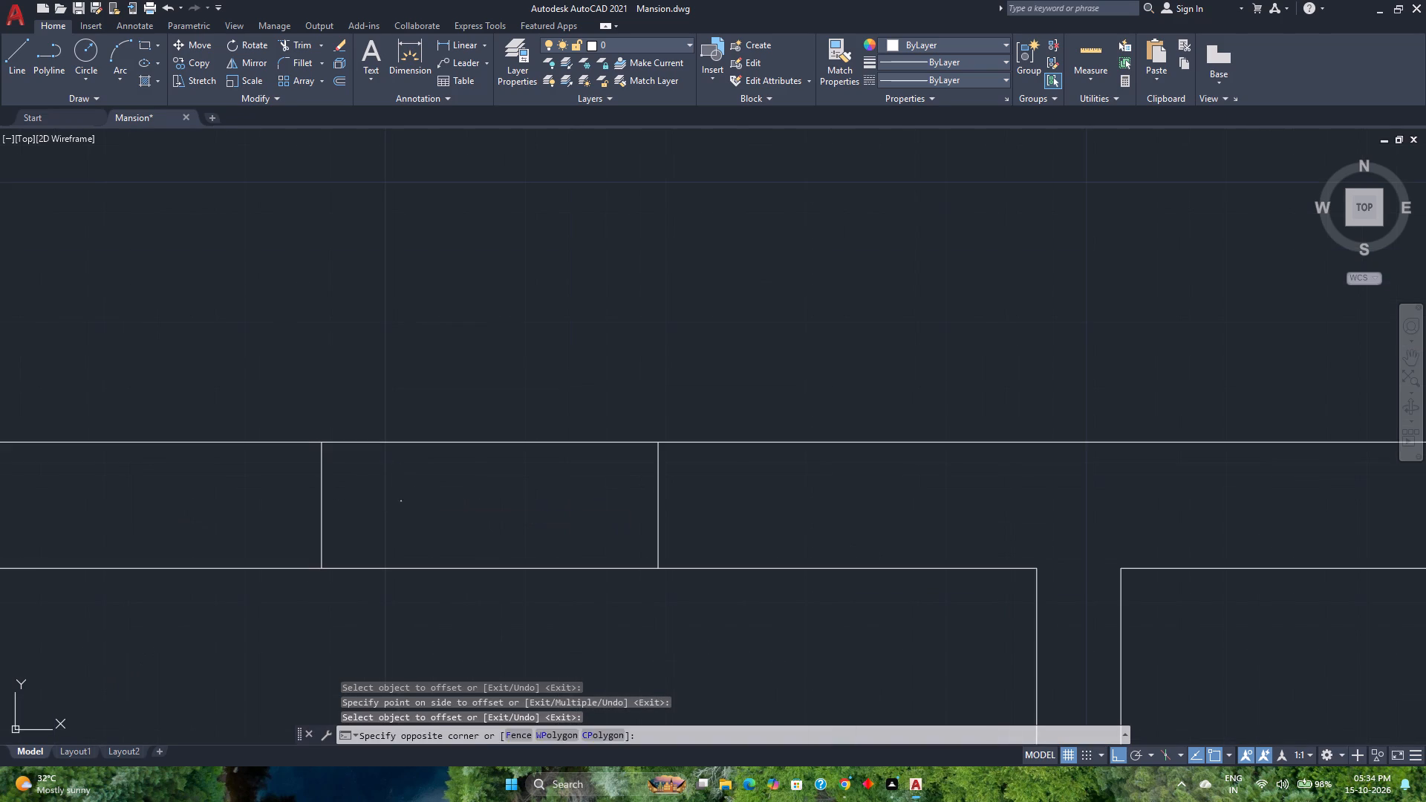
pyautogui.click(296, 504)
pyautogui.scroll(-3, 440, 576)
pyautogui.press('m')
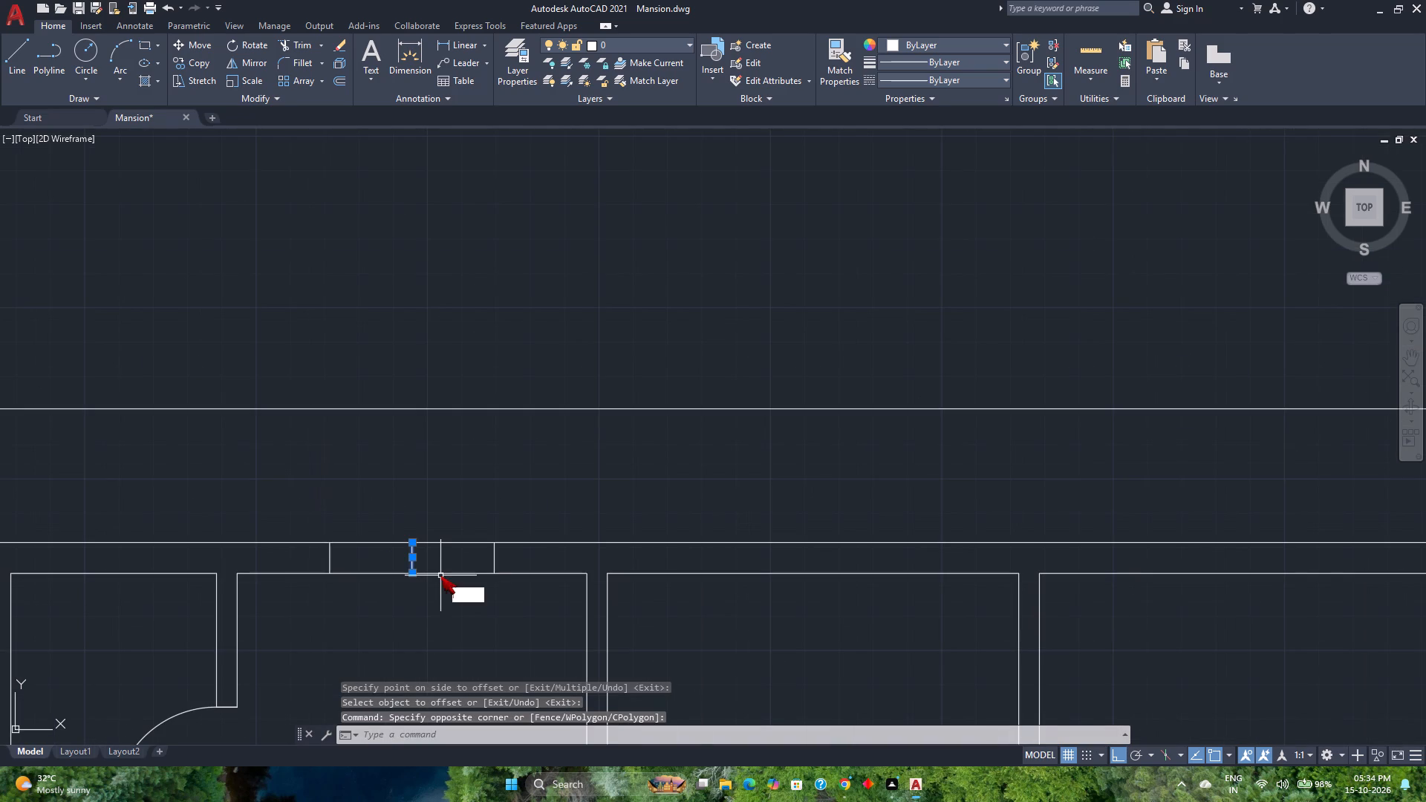
pyautogui.press('Return')
pyautogui.click(414, 575)
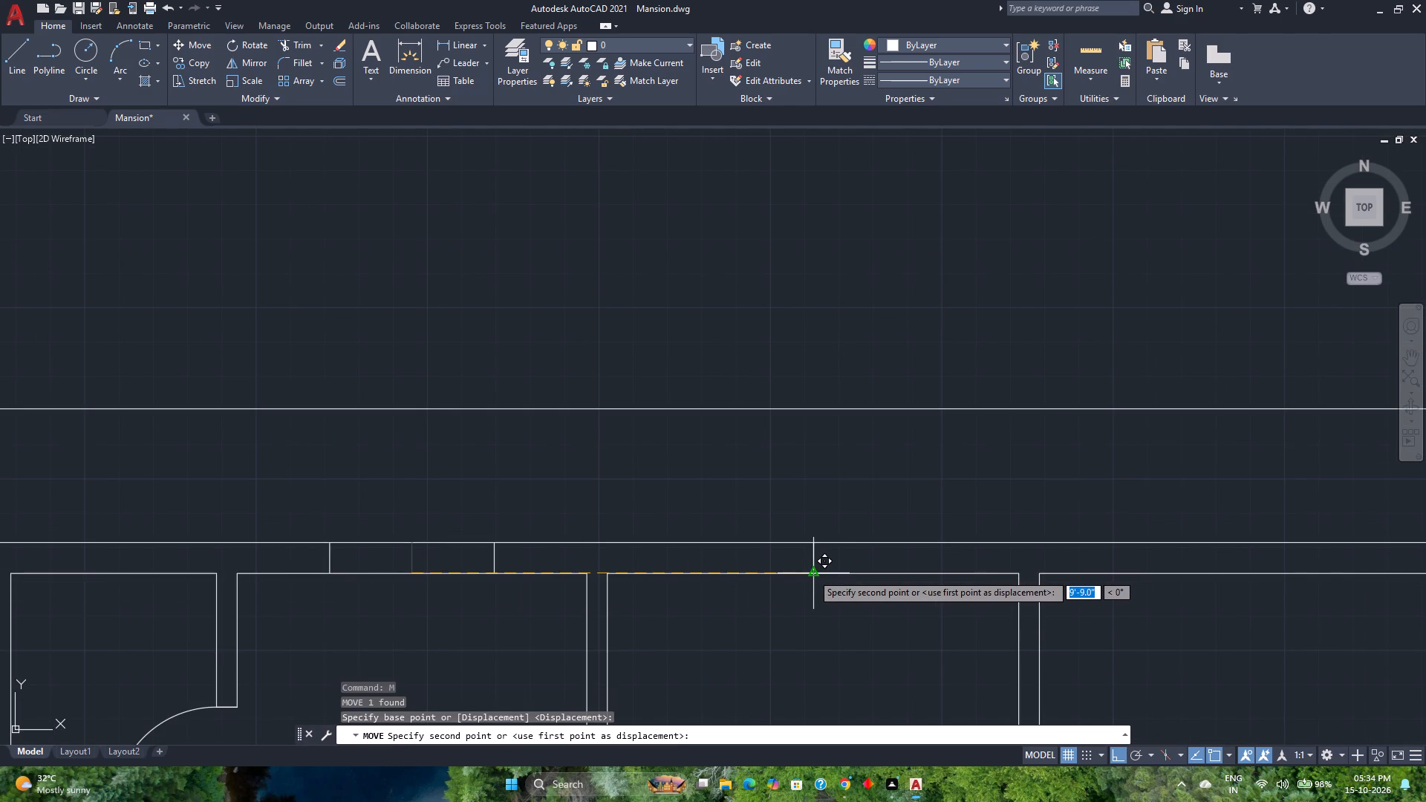
pyautogui.click(812, 573)
# Offset the short line in the north middle room's north wall 1'6" to both the west and east.
pyautogui.moveTo(814, 590); pyautogui.dragTo(602, 591, button='middle')
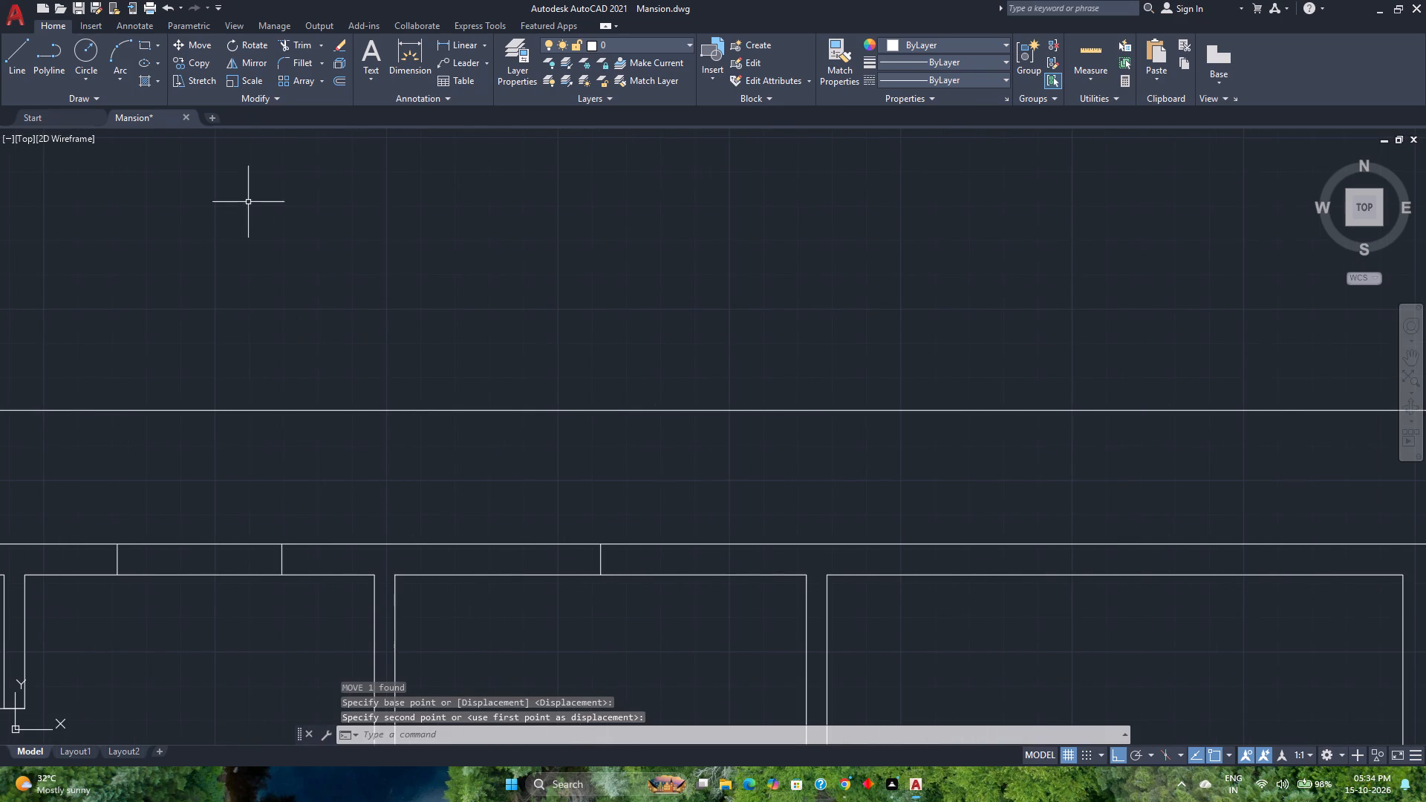
pyautogui.click(342, 80)
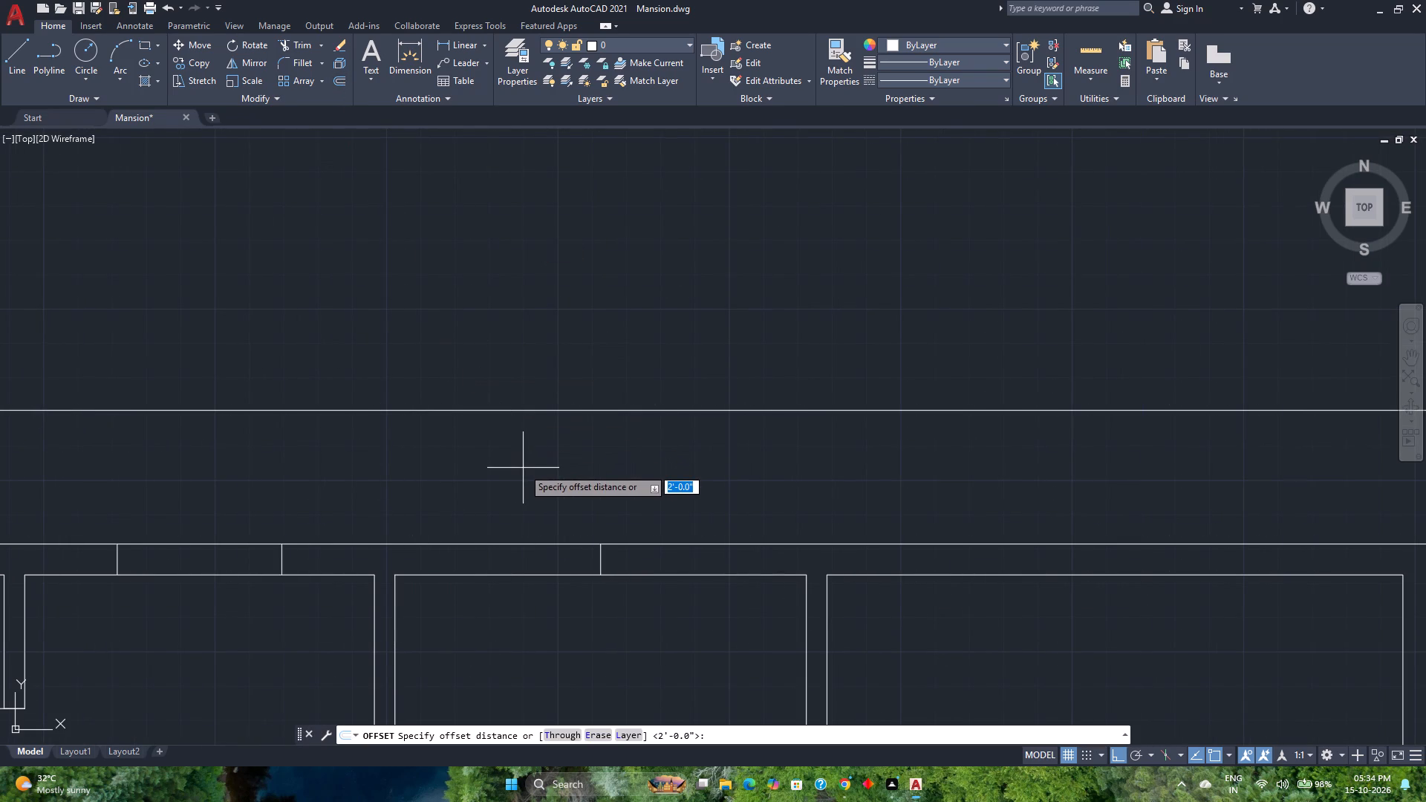
pyautogui.write("1'6")
pyautogui.hotkey('shift', '"')
pyautogui.press('Return')
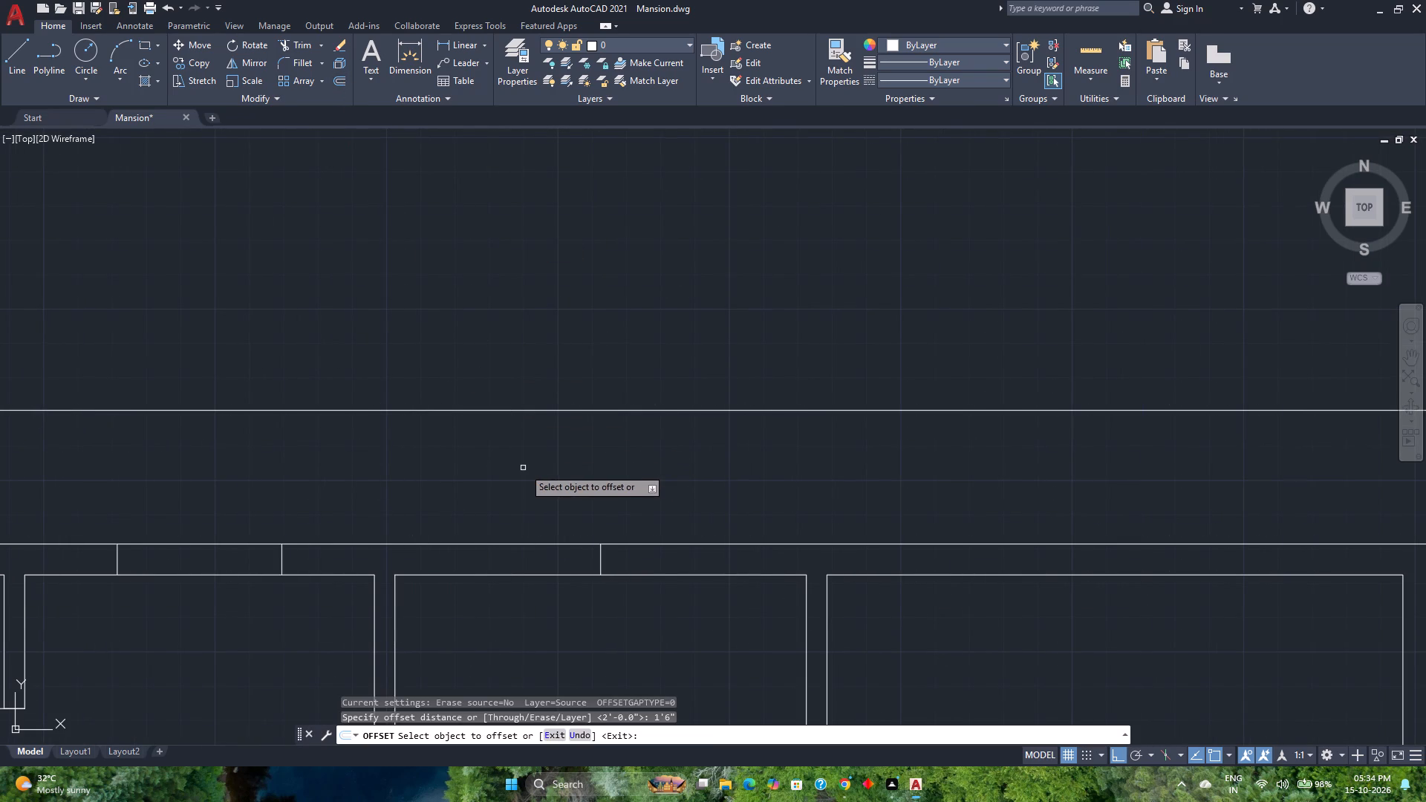
pyautogui.click(602, 561)
pyautogui.click(528, 565)
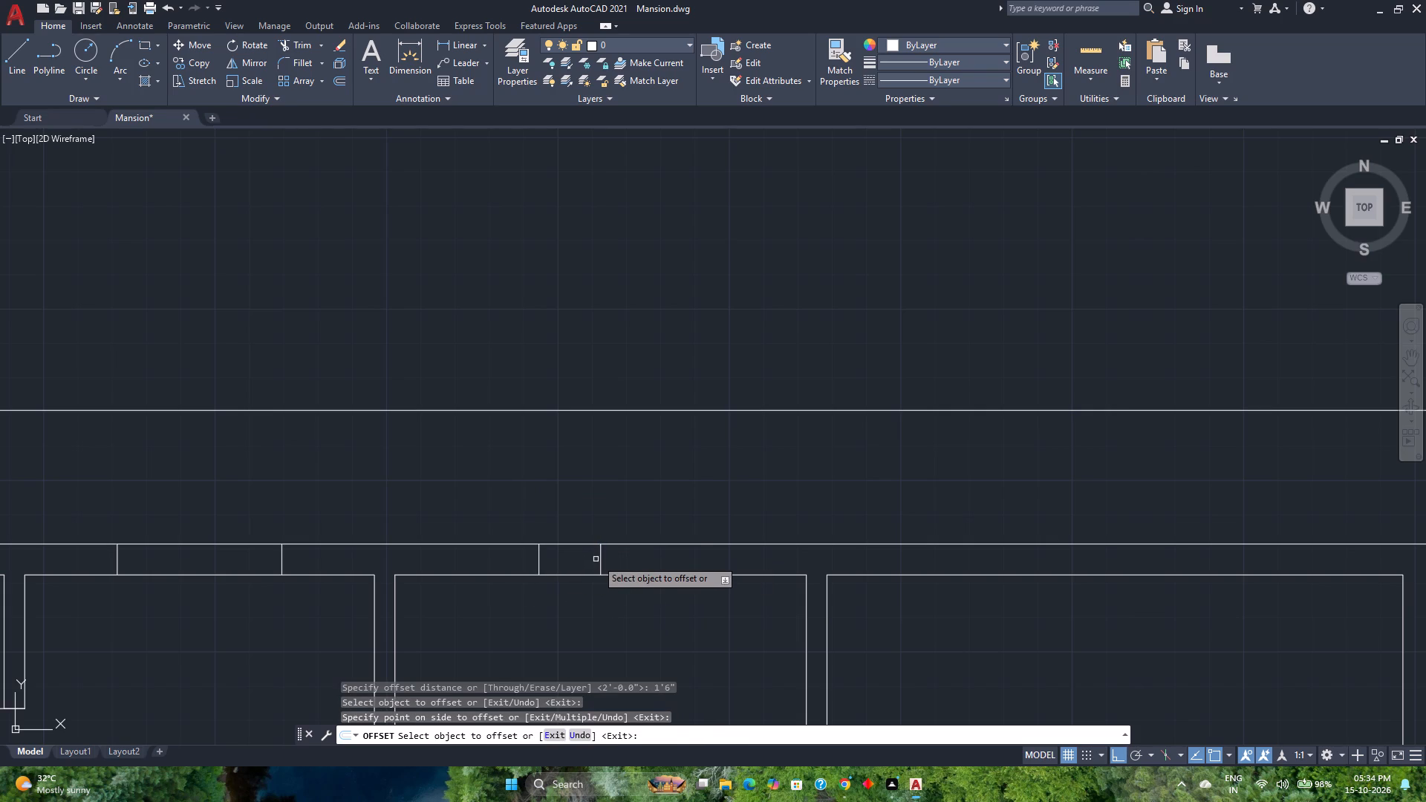
pyautogui.click(600, 558)
pyautogui.click(688, 557)
pyautogui.press('space')
# Erase the original centre line between the two offset lines in the north middle room's north wall.
pyautogui.scroll(1, 616, 558)
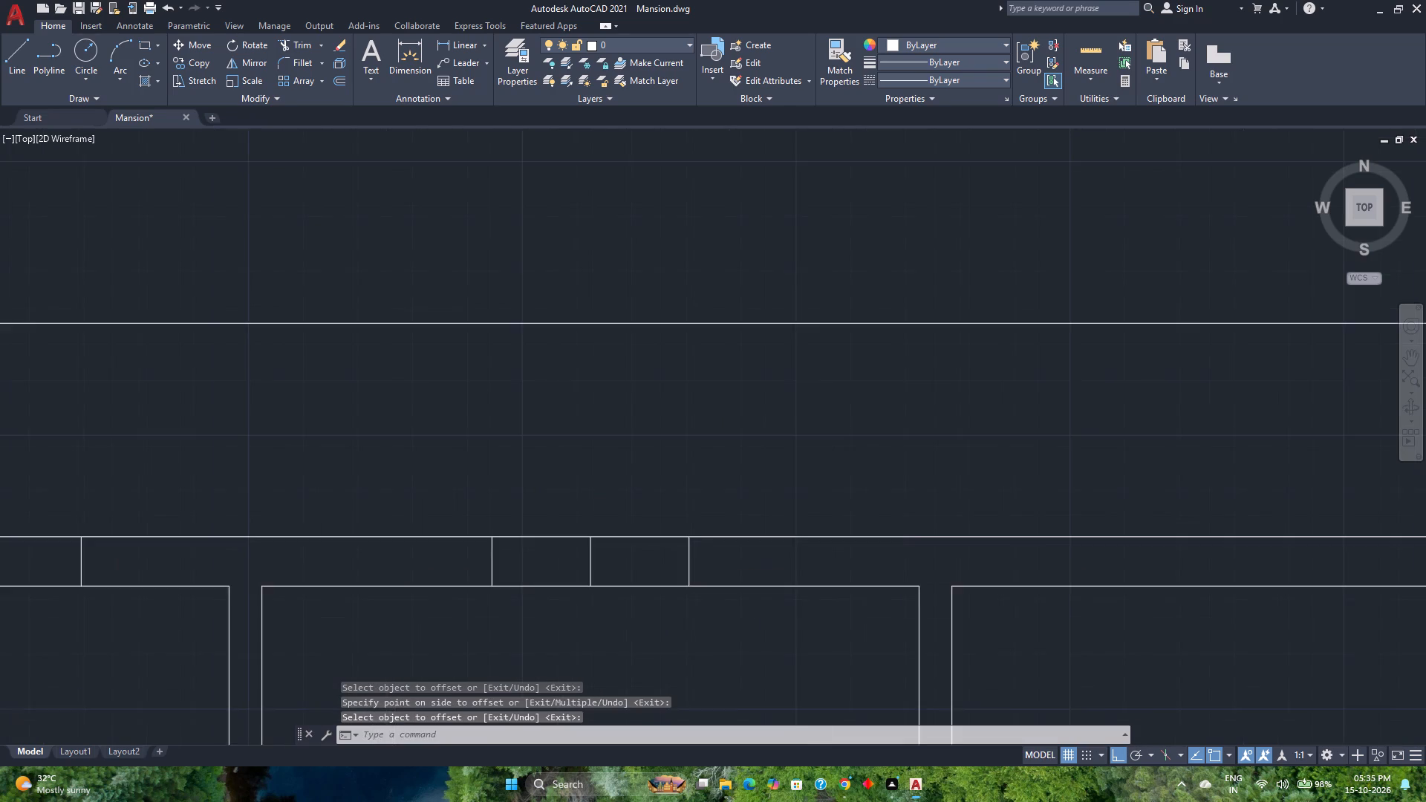
pyautogui.scroll(1, 616, 558)
pyautogui.click(616, 558)
pyautogui.click(573, 562)
pyautogui.scroll(-4, 582, 563)
pyautogui.moveTo(648, 607); pyautogui.dragTo(566, 562, button='middle')
pyautogui.middleClick(566, 562)
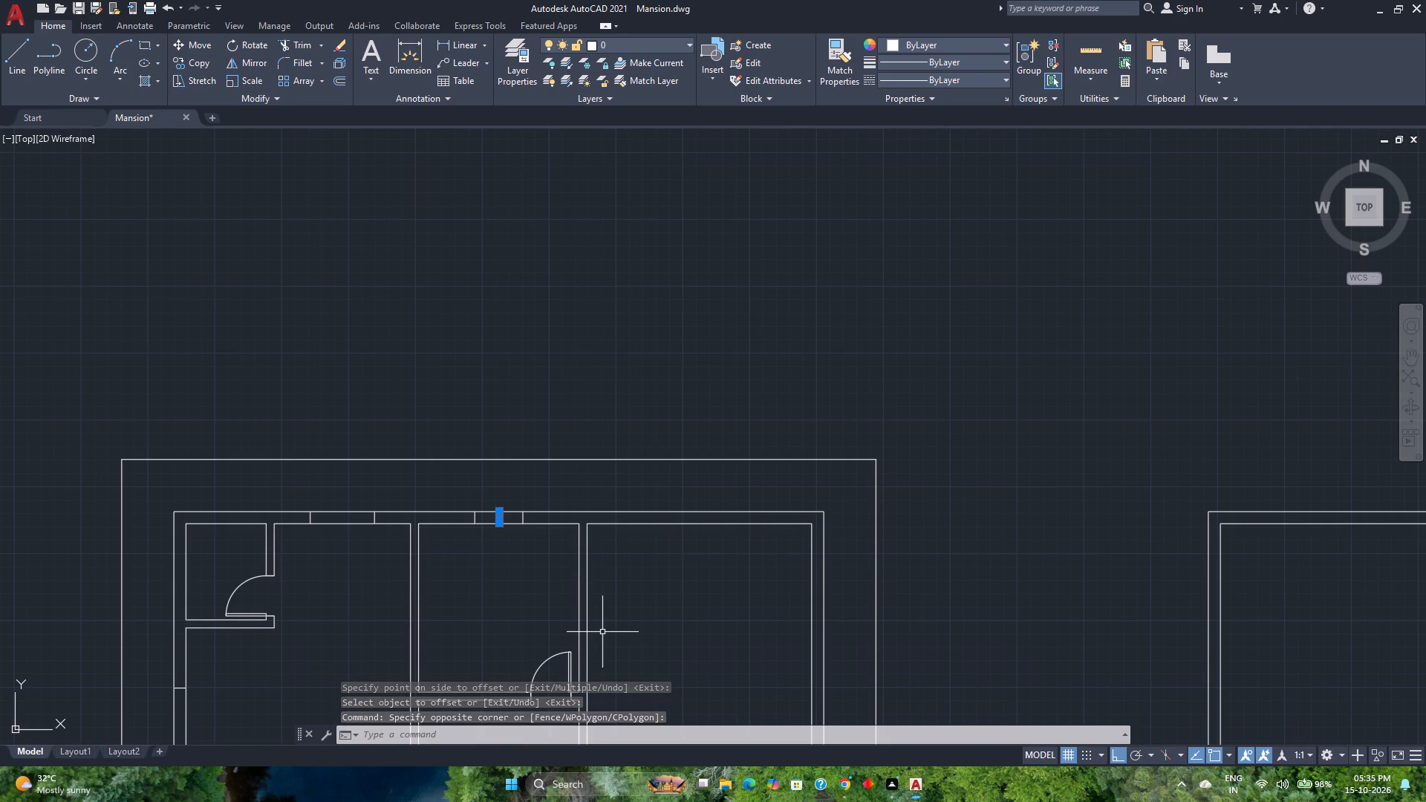
pyautogui.press('Delete')
# Trim the first plan's inner east wall line between the faces of the partition south of the northeast room.
pyautogui.scroll(-2, 602, 632)
pyautogui.moveTo(602, 632); pyautogui.dragTo(486, 452, button='middle')
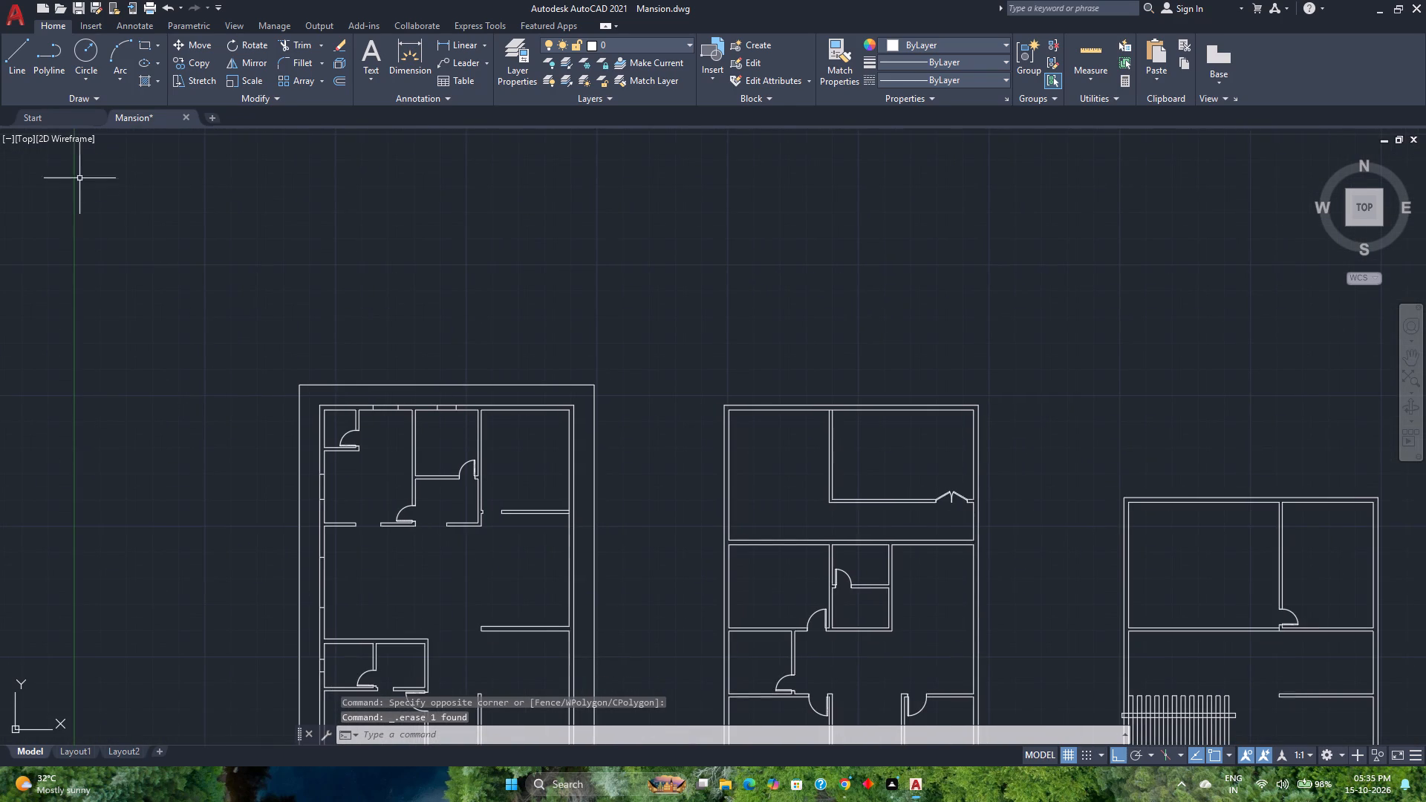
pyautogui.click(22, 61)
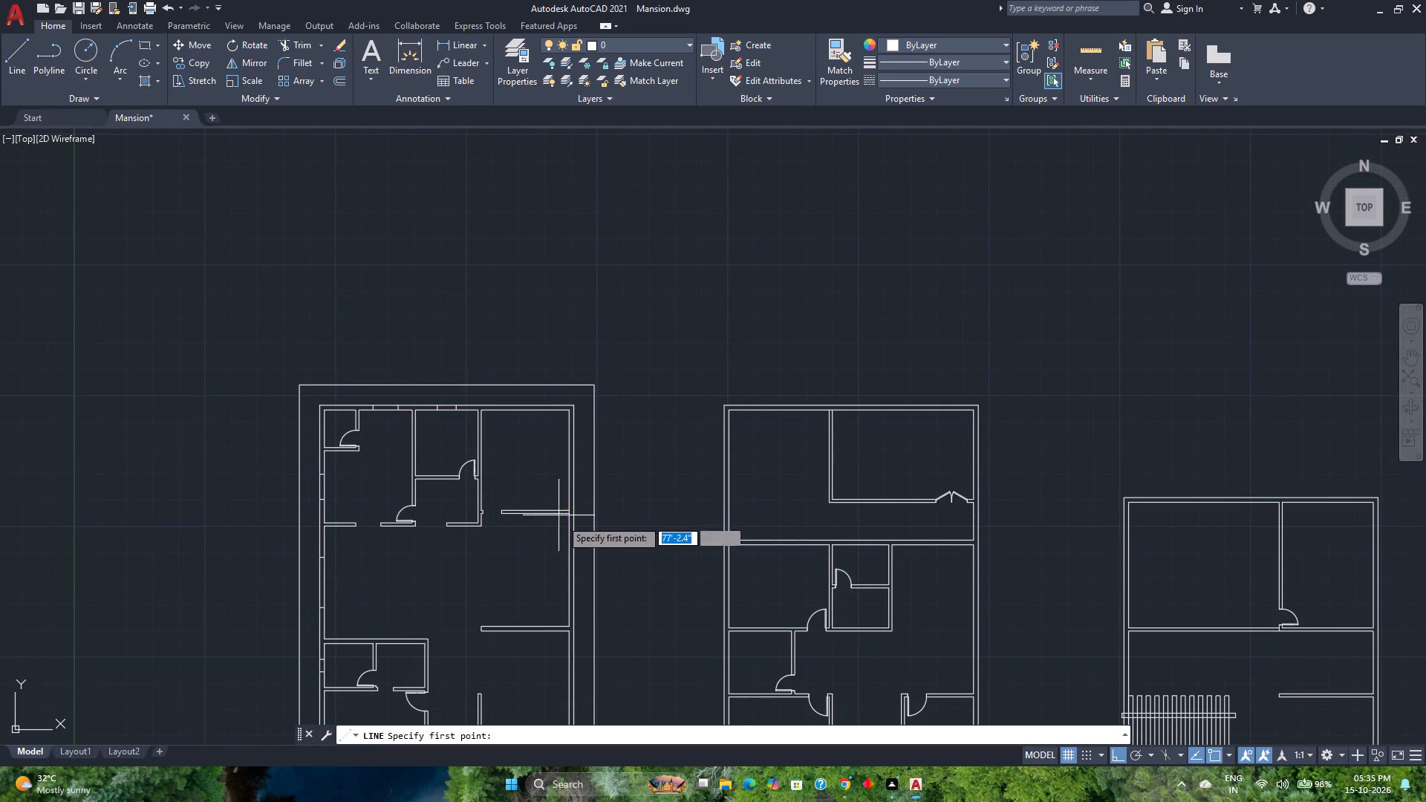
pyautogui.press('Escape')
pyautogui.write('tr')
pyautogui.press('Return')
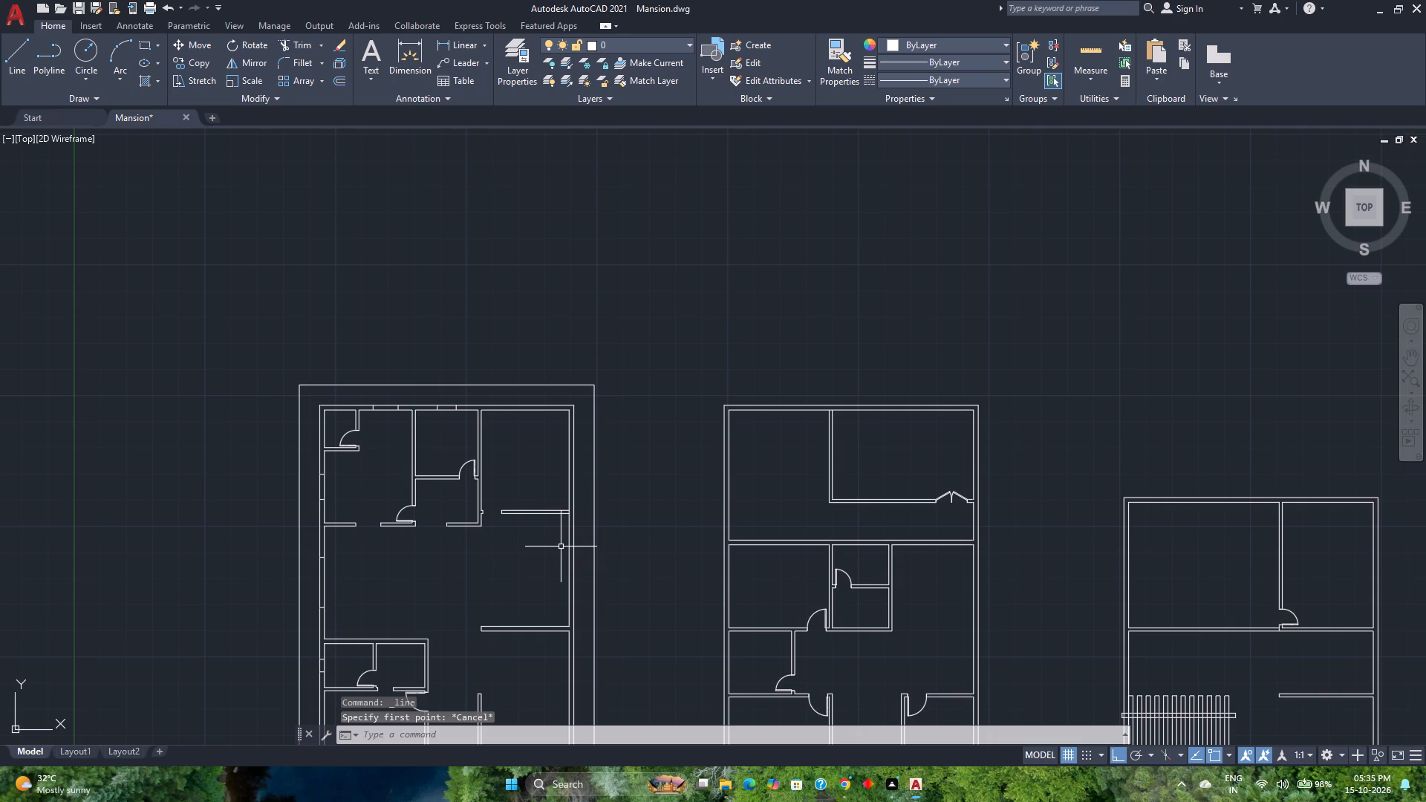
pyautogui.scroll(7, 560, 509)
pyautogui.moveTo(648, 616); pyautogui.dragTo(668, 613)
pyautogui.click(717, 604)
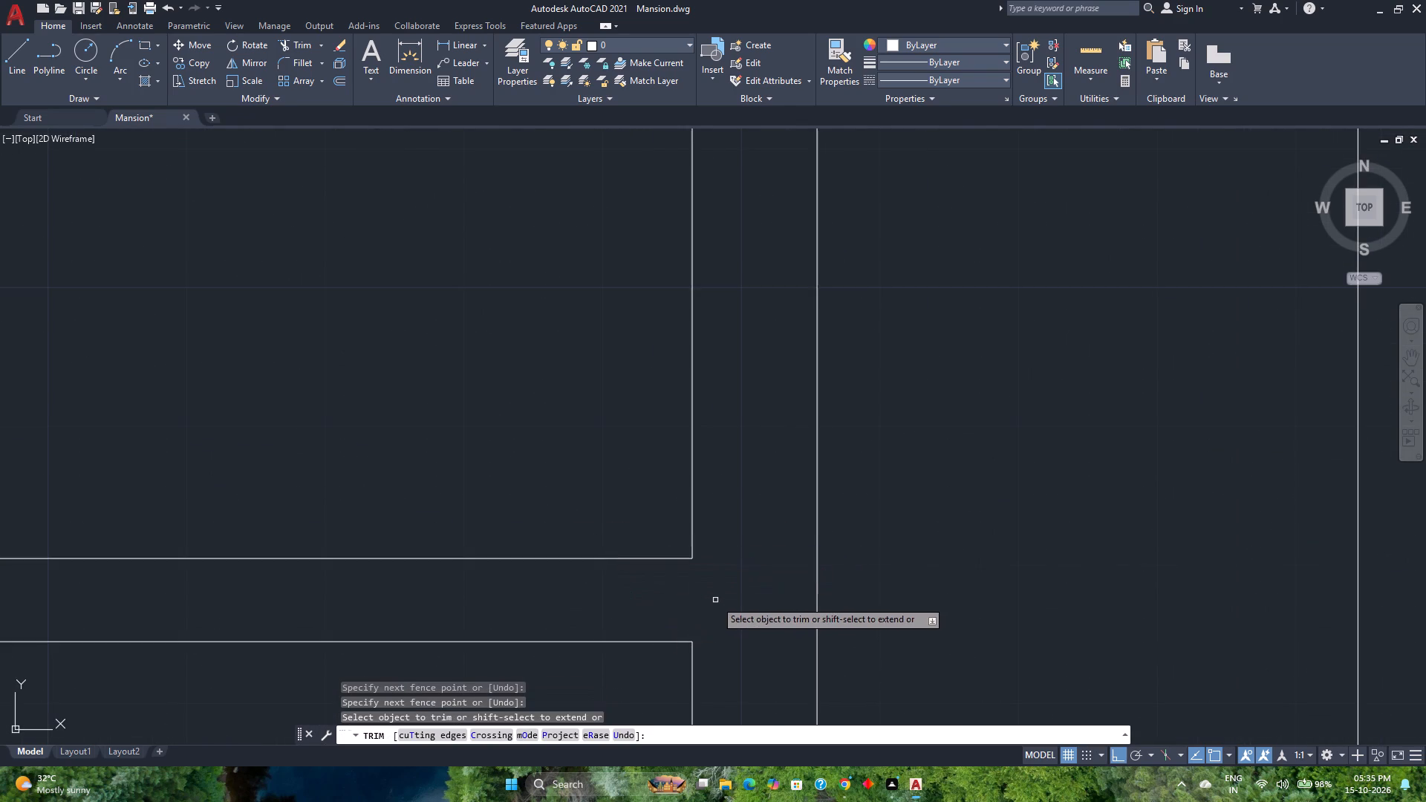
pyautogui.press('space')
# Draw a short line across the first plan's east wall at the midpoint of the northeast room's inner wall line.
pyautogui.scroll(-3, 685, 576)
pyautogui.scroll(-3, 606, 526)
pyautogui.moveTo(605, 526); pyautogui.dragTo(418, 548, button='middle')
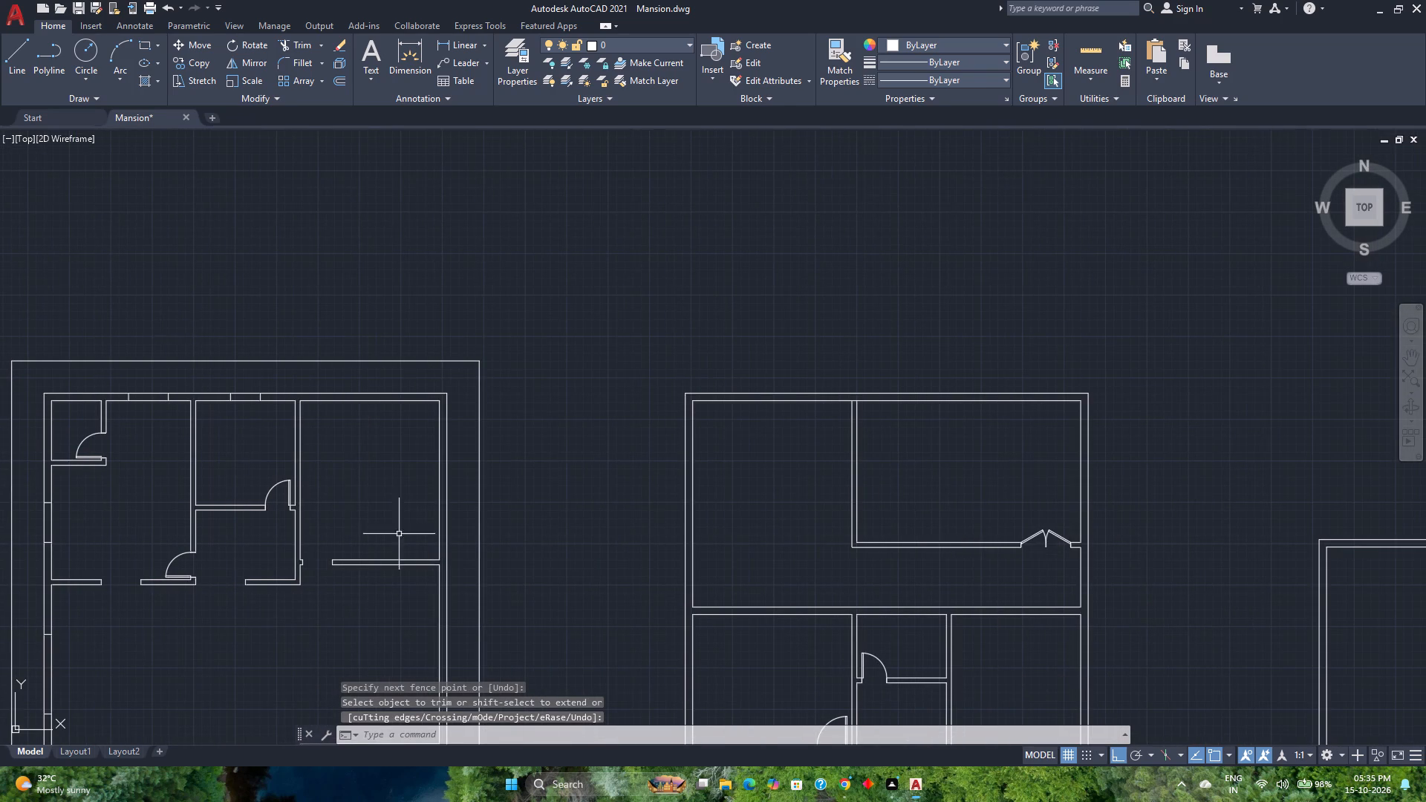
pyautogui.click(13, 49)
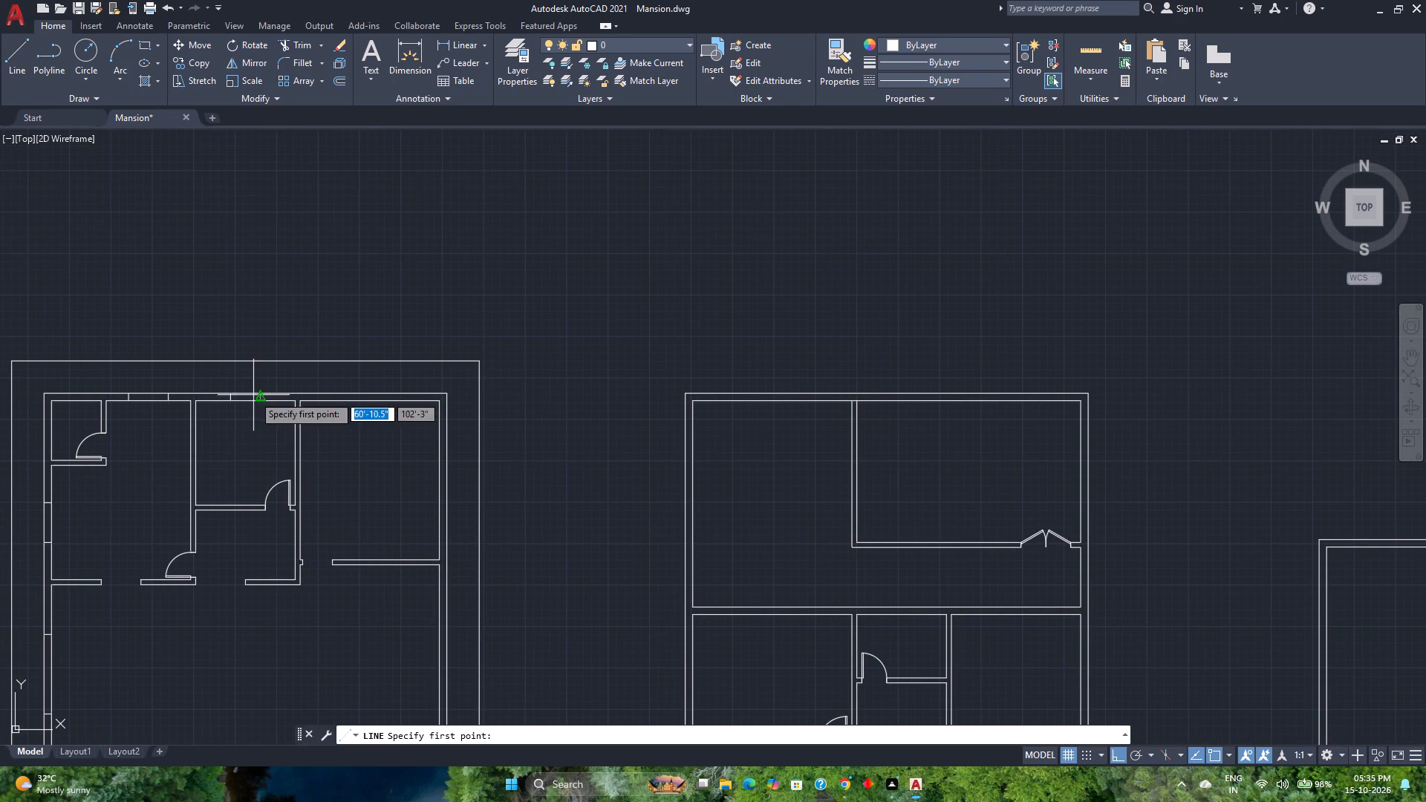
pyautogui.click(434, 483)
pyautogui.scroll(4, 434, 483)
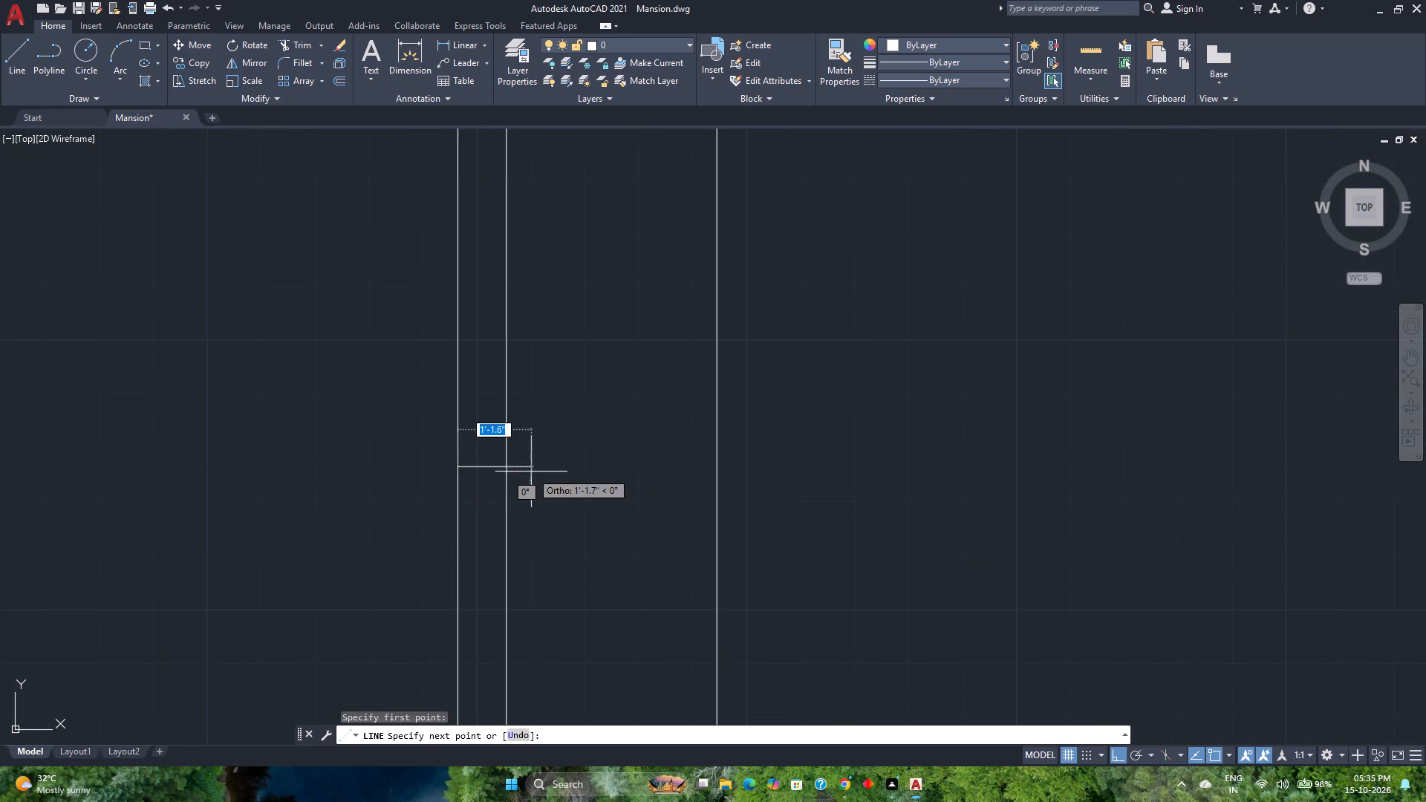
pyautogui.click(509, 469)
pyautogui.press('Escape')
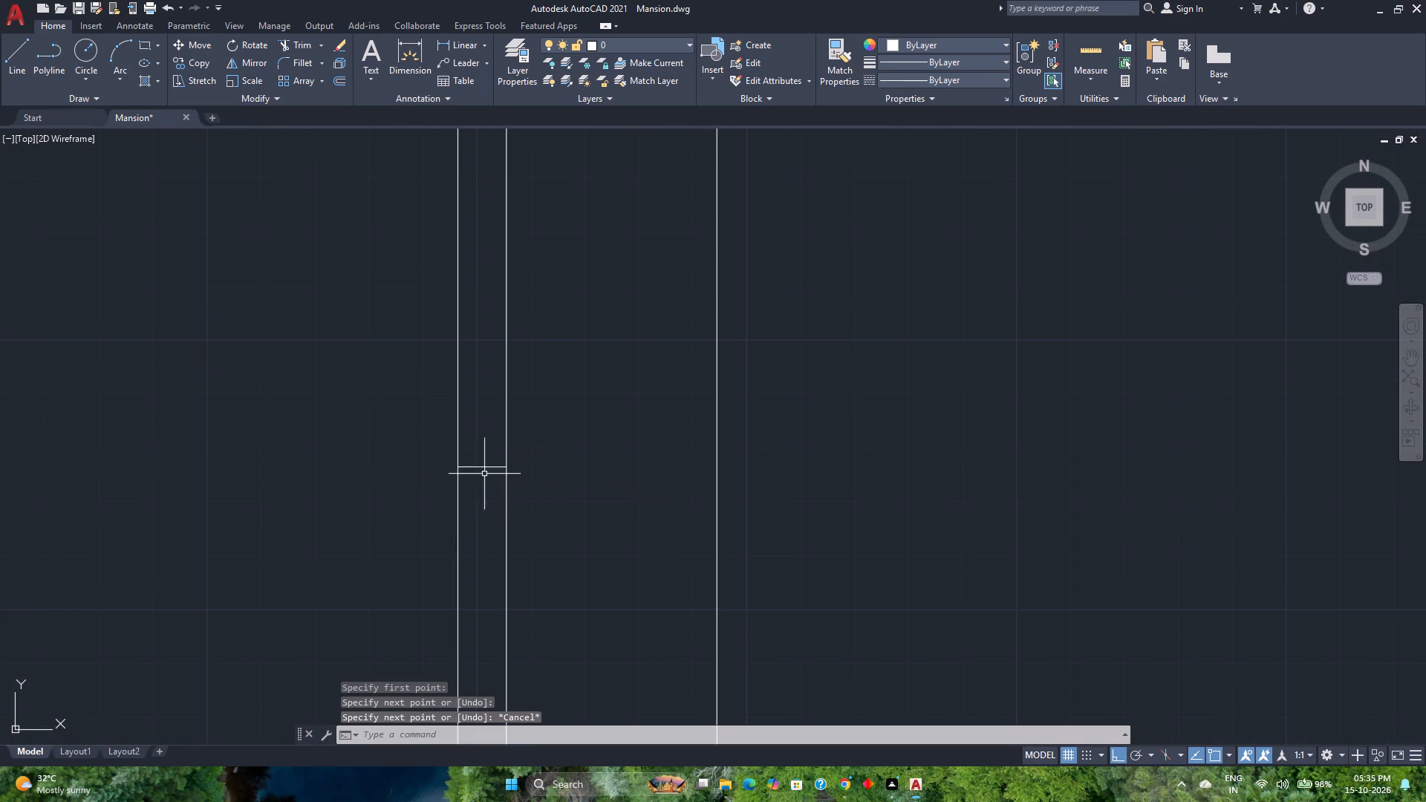
# Offset the short line in the northeast room's east wall 3' to both the north and south.
pyautogui.click(334, 81)
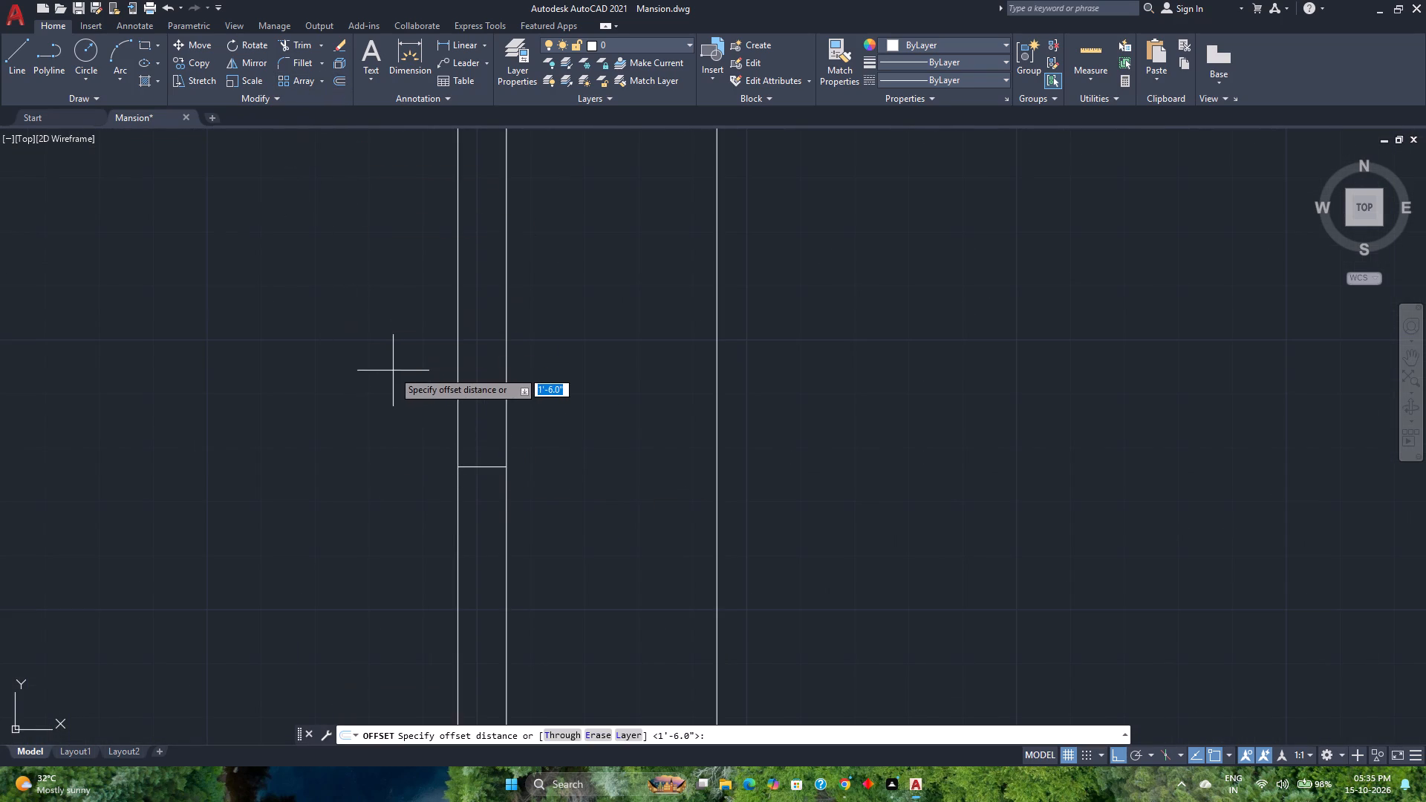
pyautogui.scroll(-3, 393, 371)
pyautogui.moveTo(393, 371); pyautogui.dragTo(431, 426, button='middle')
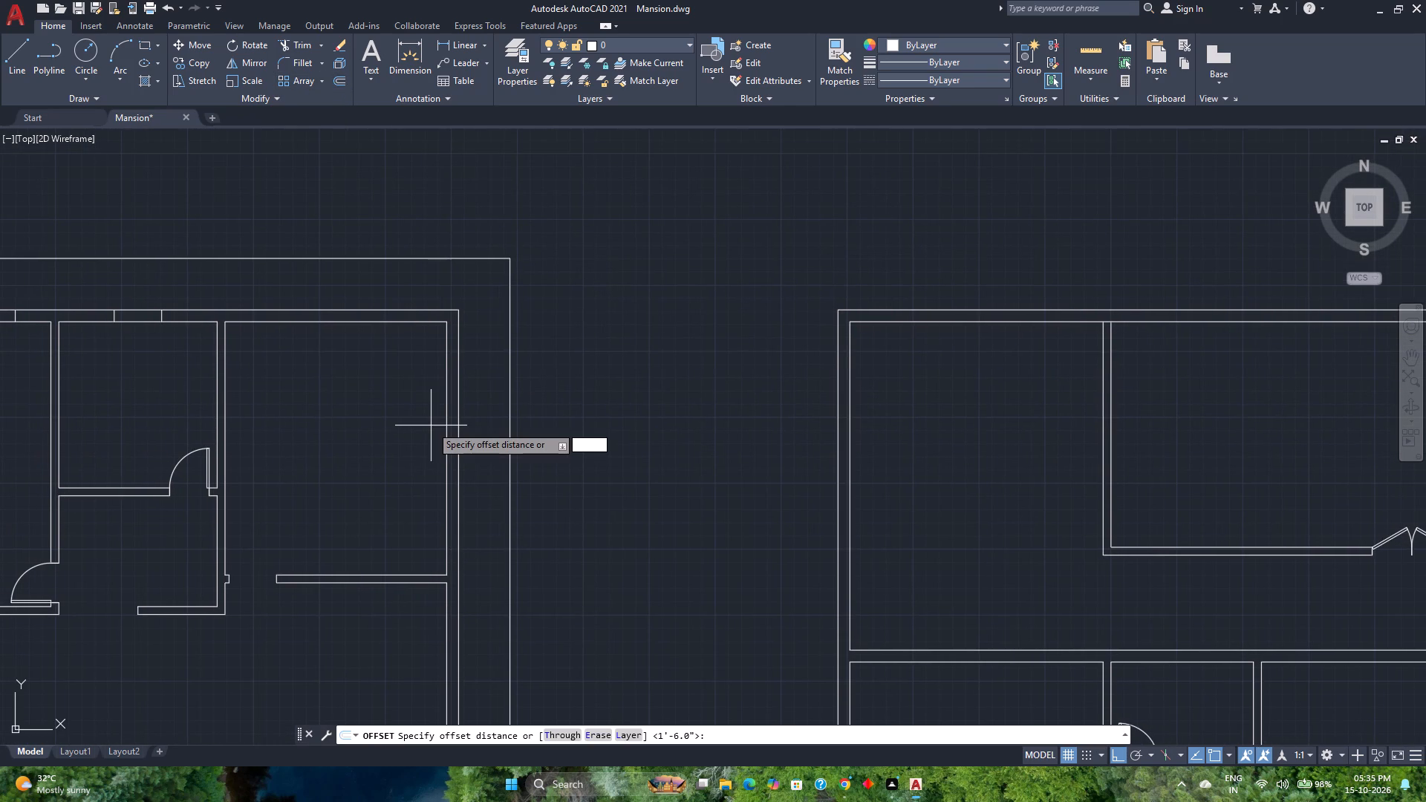
pyautogui.write("3'")
pyautogui.press('Return')
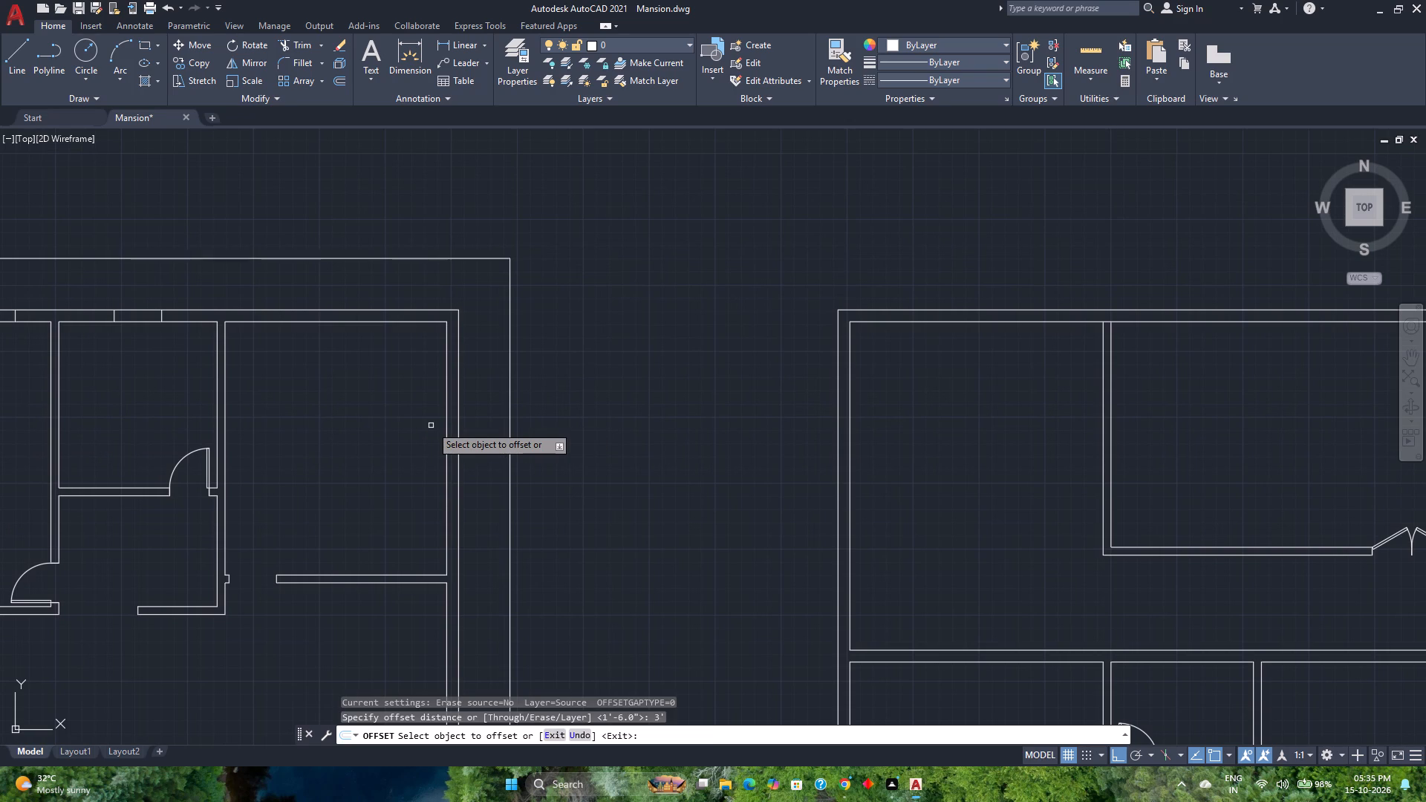
pyautogui.scroll(1, 469, 438)
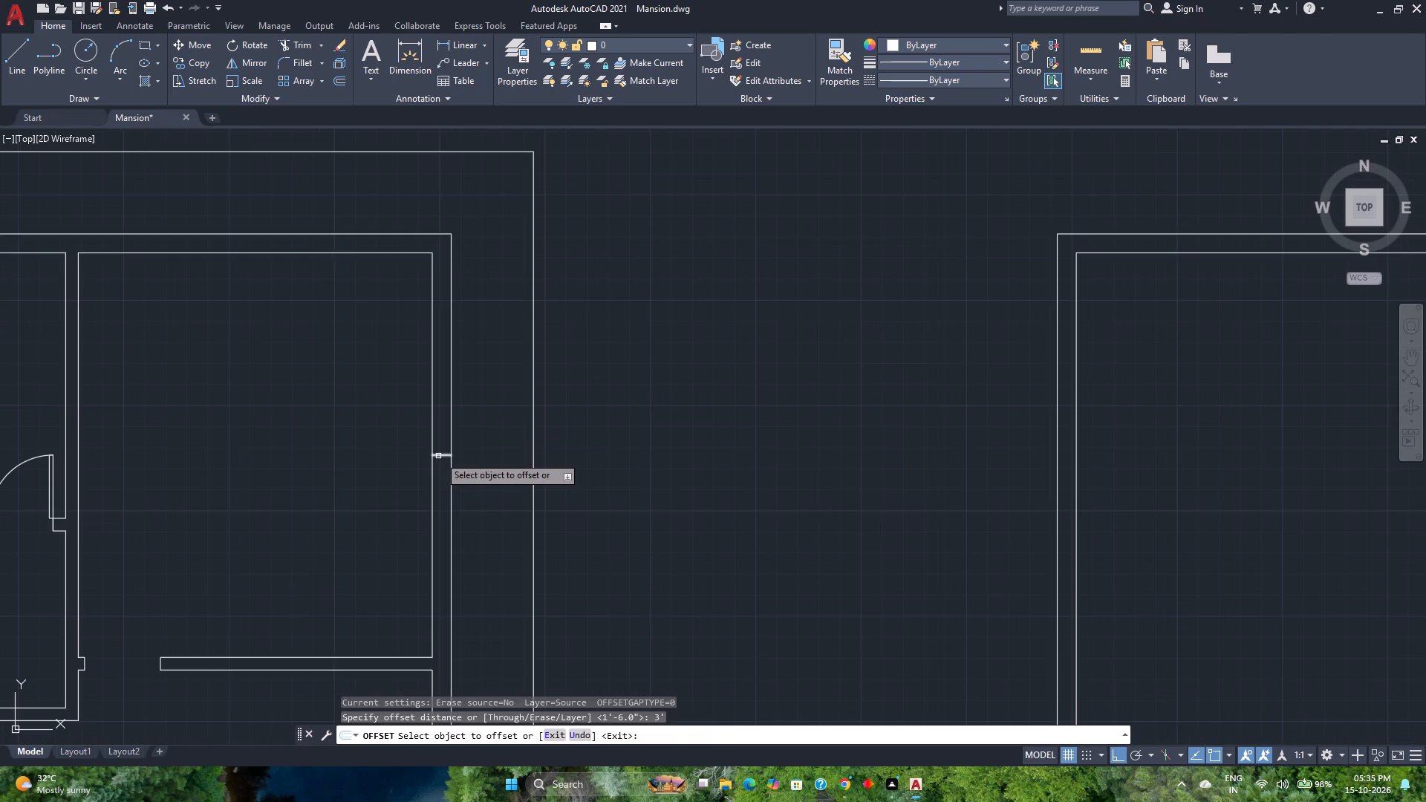
pyautogui.click(439, 456)
pyautogui.click(442, 411)
pyautogui.click(444, 453)
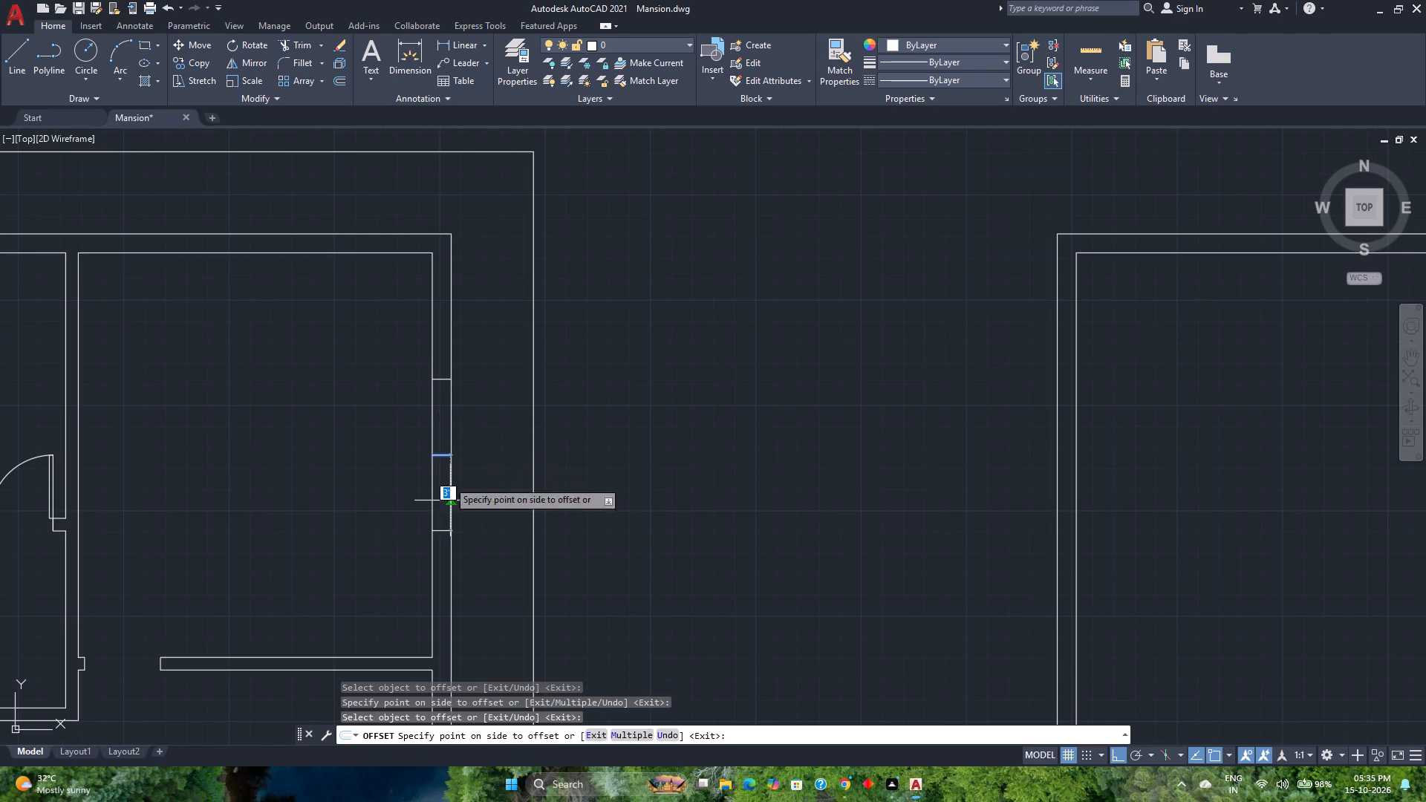
pyautogui.click(450, 506)
pyautogui.press('space')
# Erase the original centre line between the two offset lines in the northeast room's east wall.
pyautogui.scroll(3, 430, 480)
pyautogui.click(476, 446)
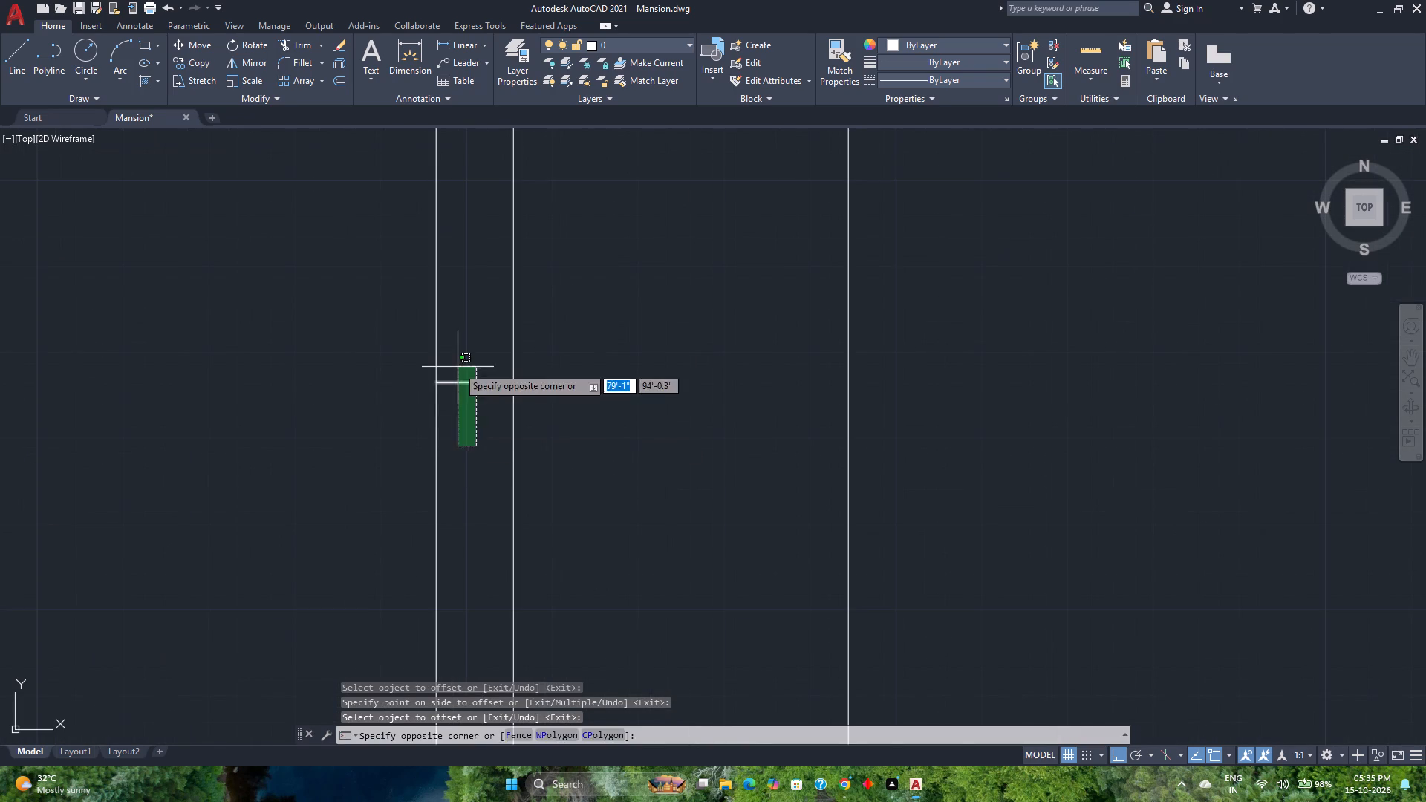
pyautogui.click(458, 367)
pyautogui.press('Delete')
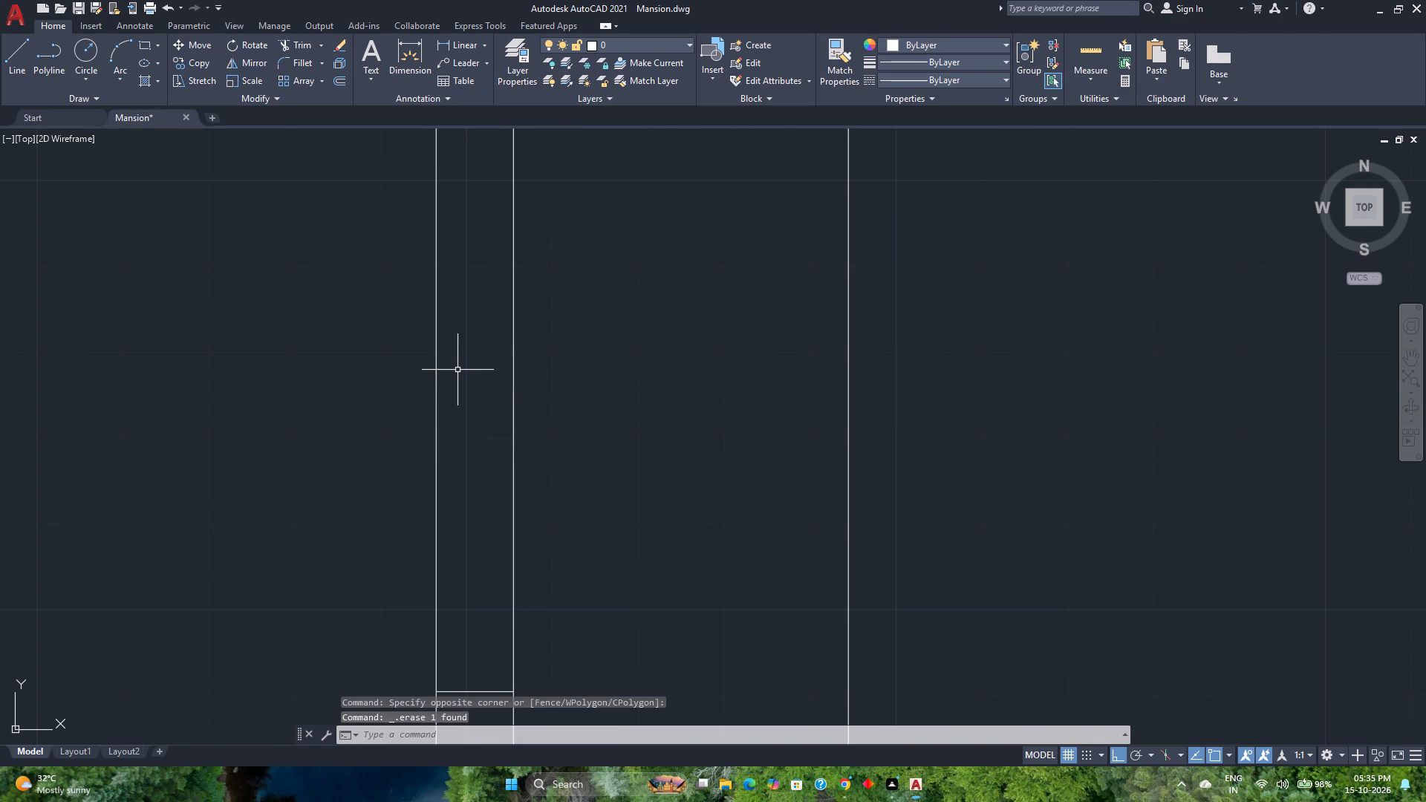
# Draw a short line across the first plan's east wall at the inner-line midpoint between the two partitions south of the northeast room.
pyautogui.scroll(-6, 482, 405)
pyautogui.moveTo(492, 554); pyautogui.dragTo(486, 483, button='middle')
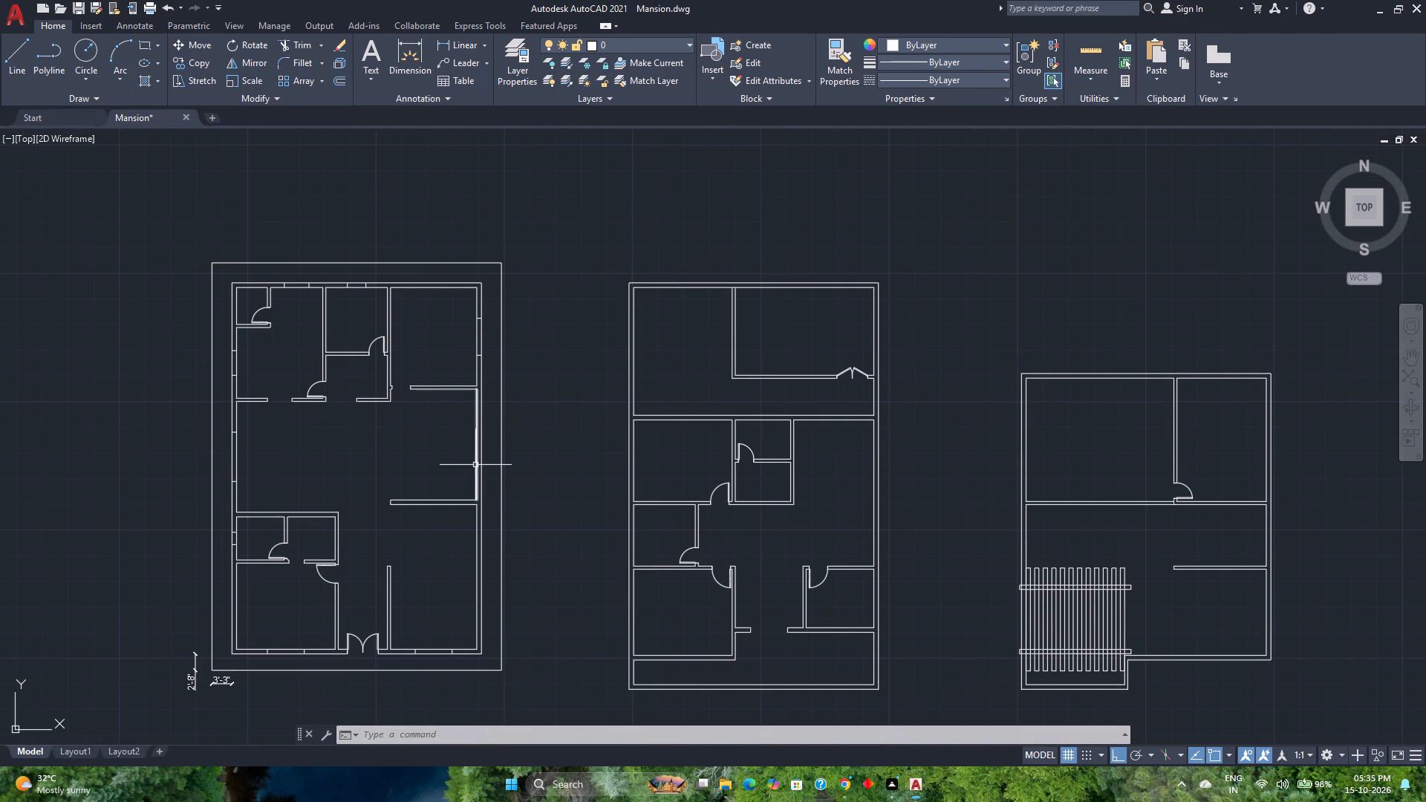
pyautogui.scroll(1, 475, 460)
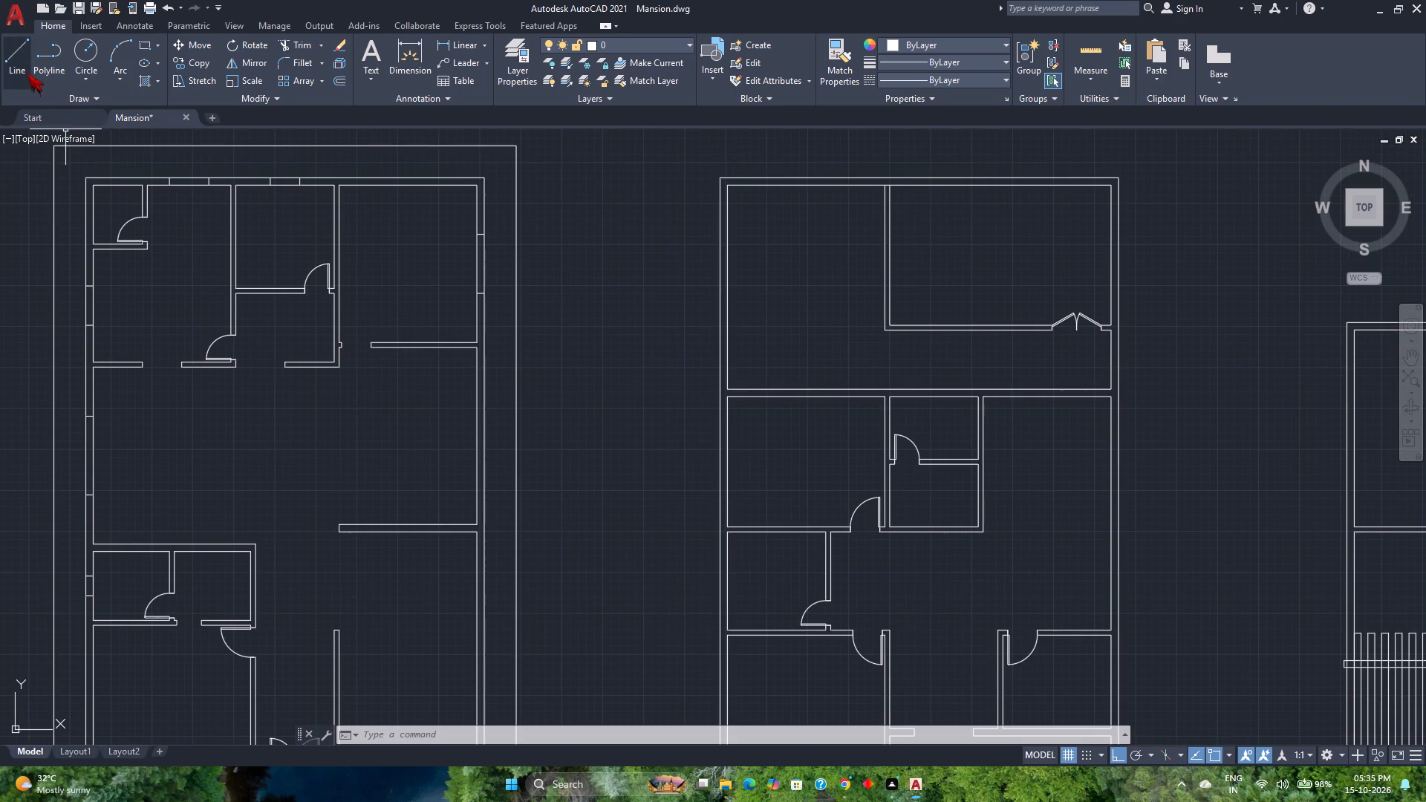
pyautogui.click(27, 74)
pyautogui.scroll(3, 466, 416)
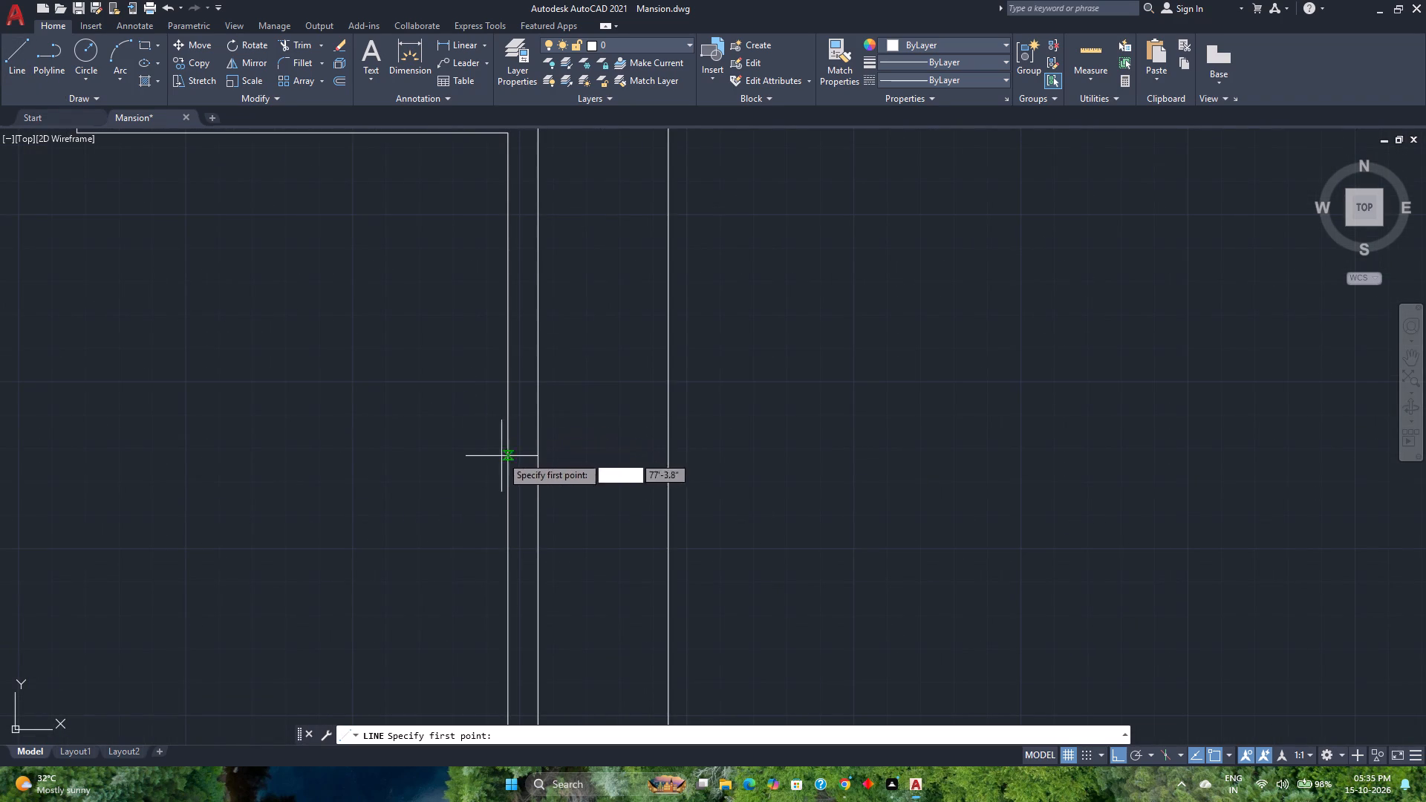
pyautogui.scroll(-2, 506, 457)
pyautogui.click(507, 468)
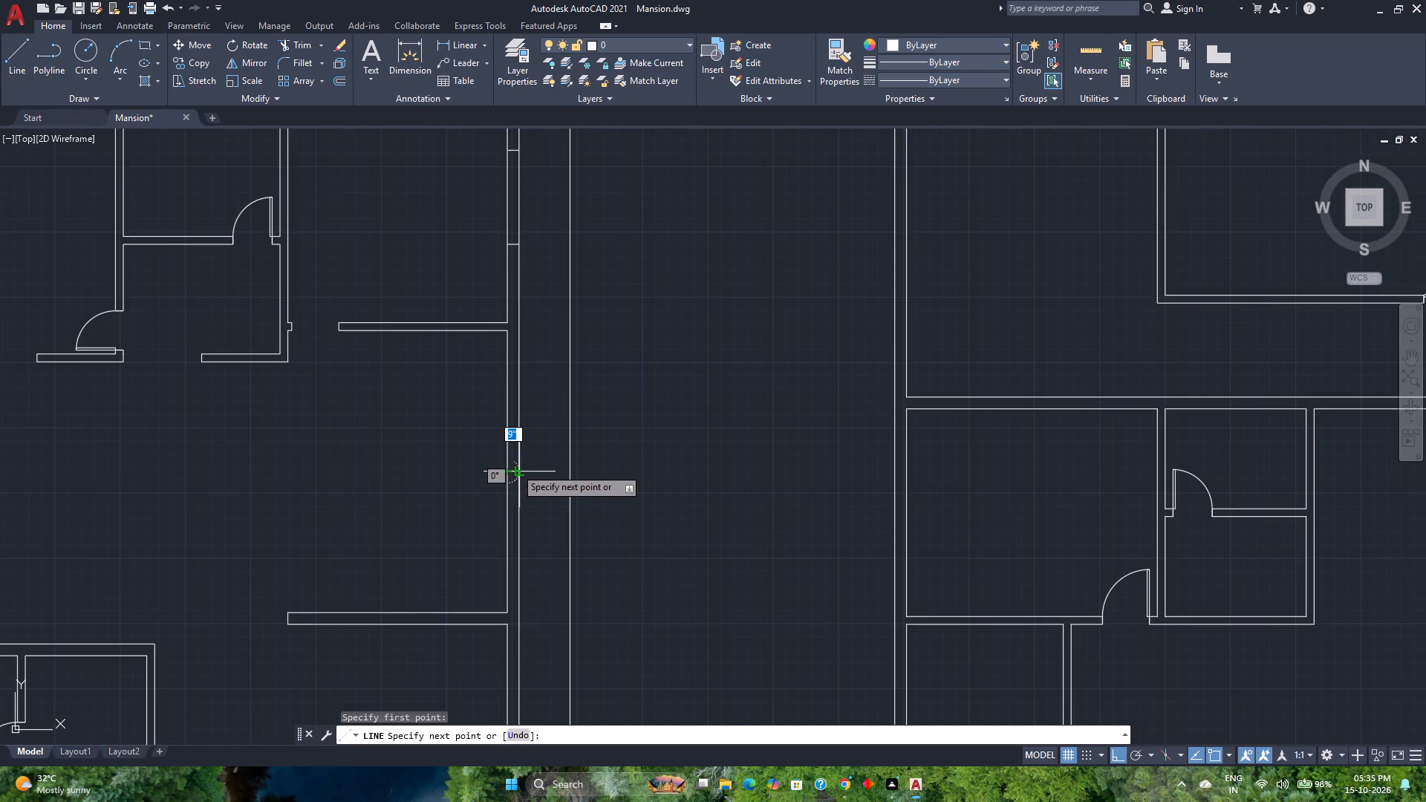
pyautogui.click(515, 468)
pyautogui.press('Escape')
# Offset the short line in the middle space's east wall 3' to both the north and south.
pyautogui.scroll(2, 515, 477)
pyautogui.click(515, 477)
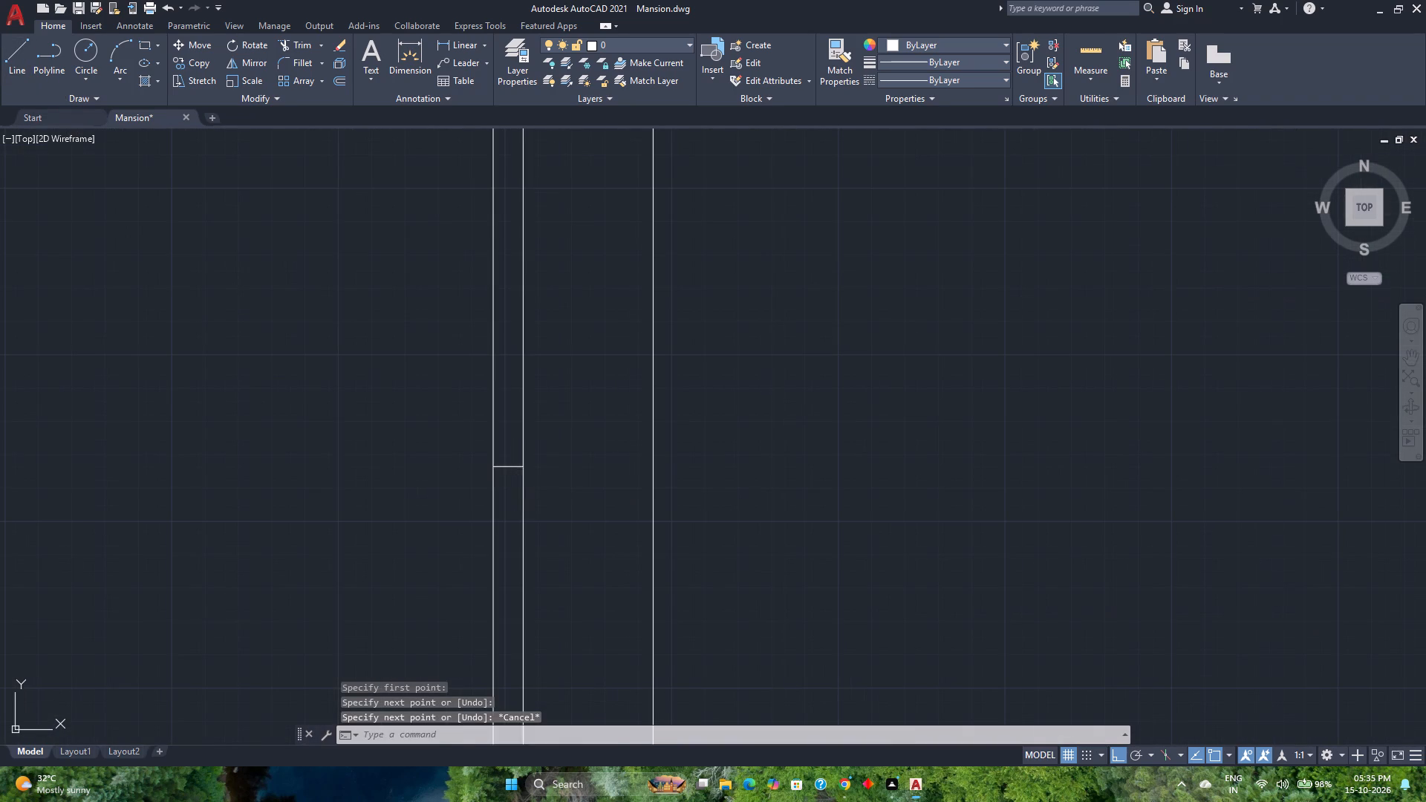
pyautogui.click(508, 461)
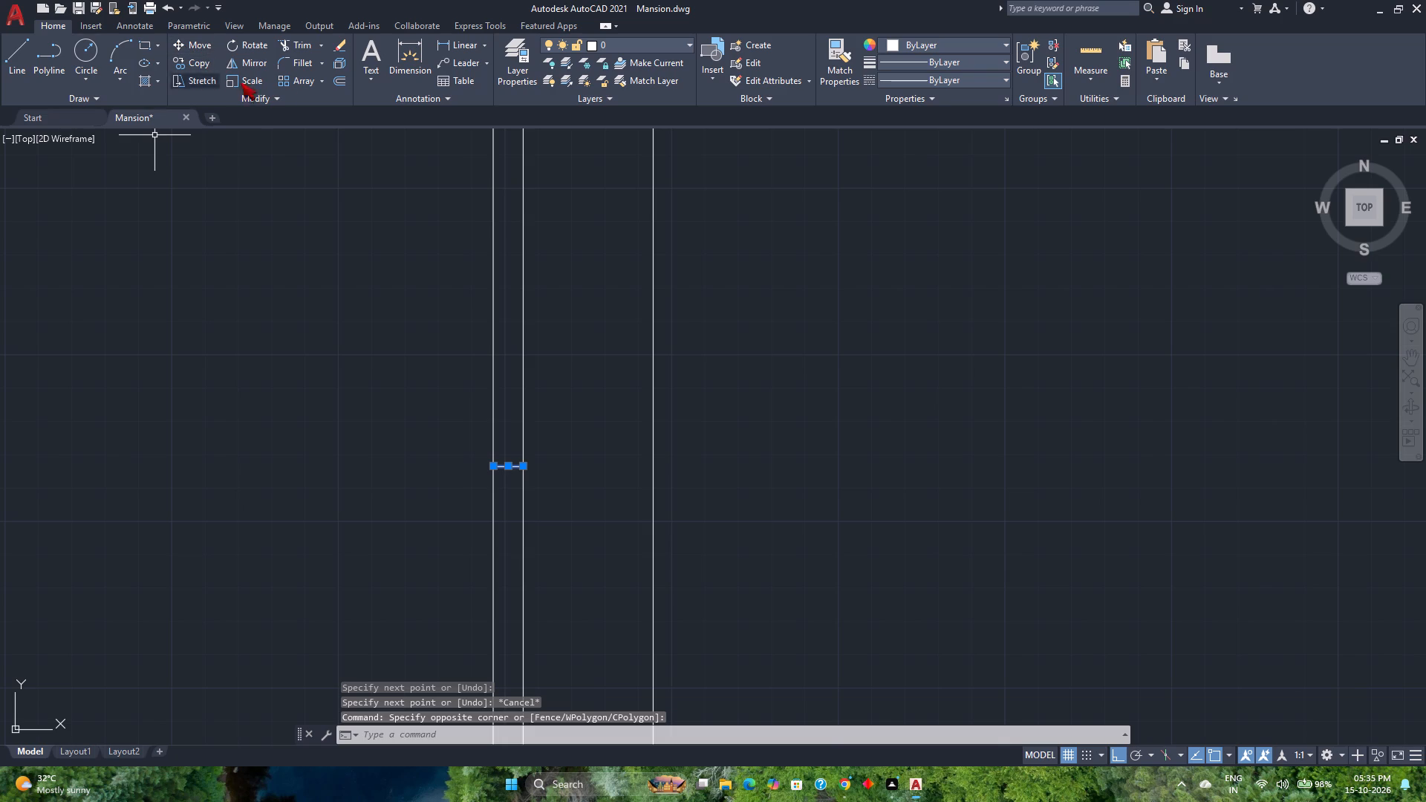
pyautogui.click(343, 85)
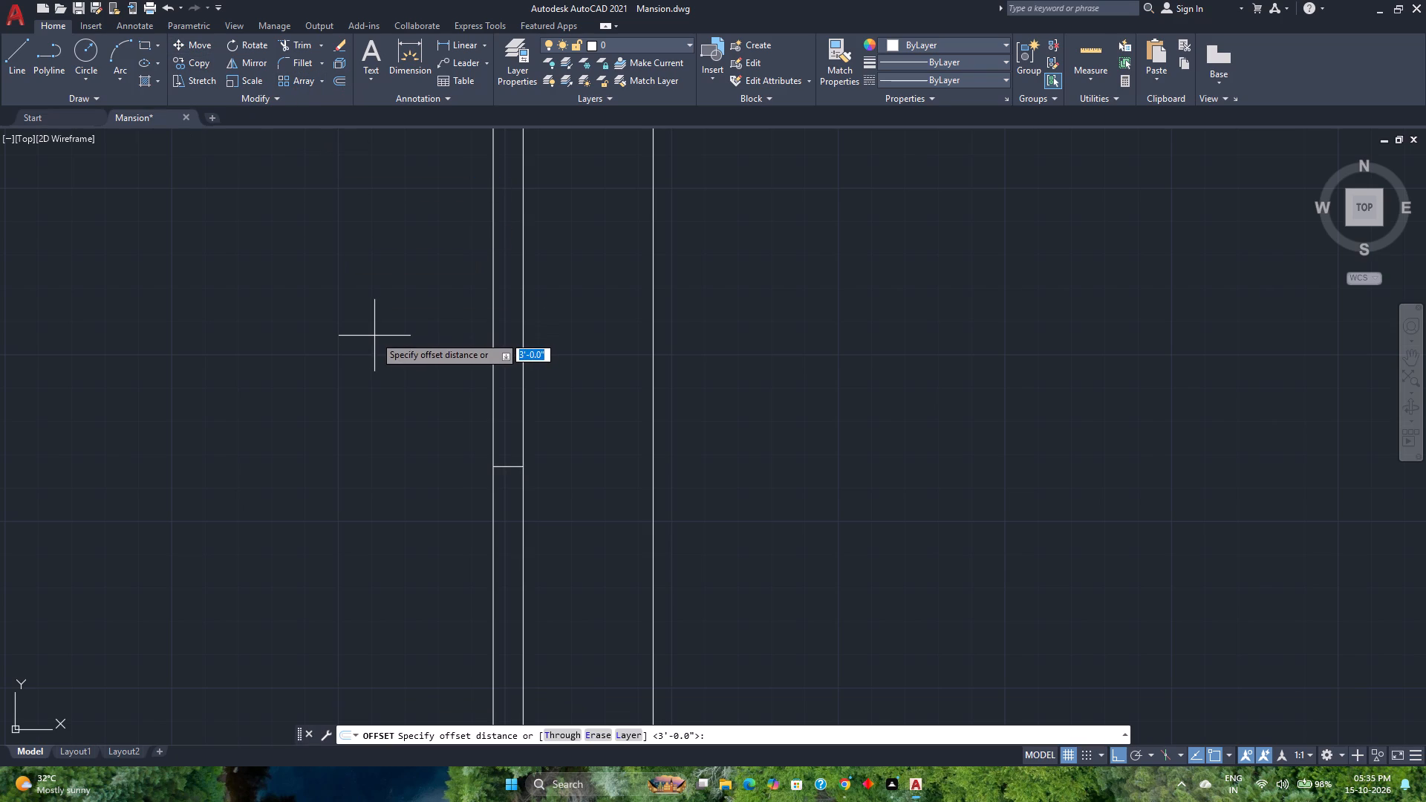
pyautogui.press('Return')
pyautogui.click(417, 307)
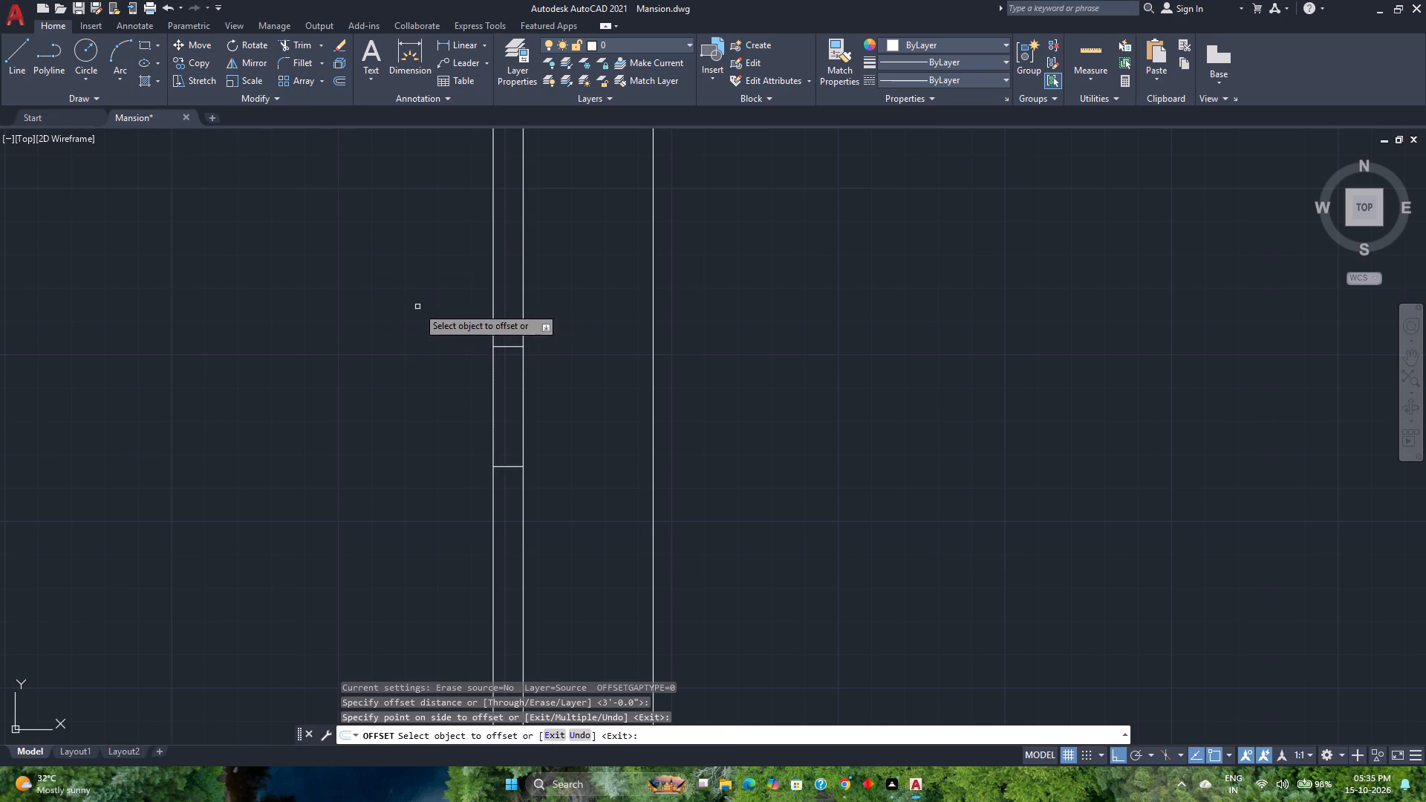
pyautogui.click(512, 468)
pyautogui.click(510, 525)
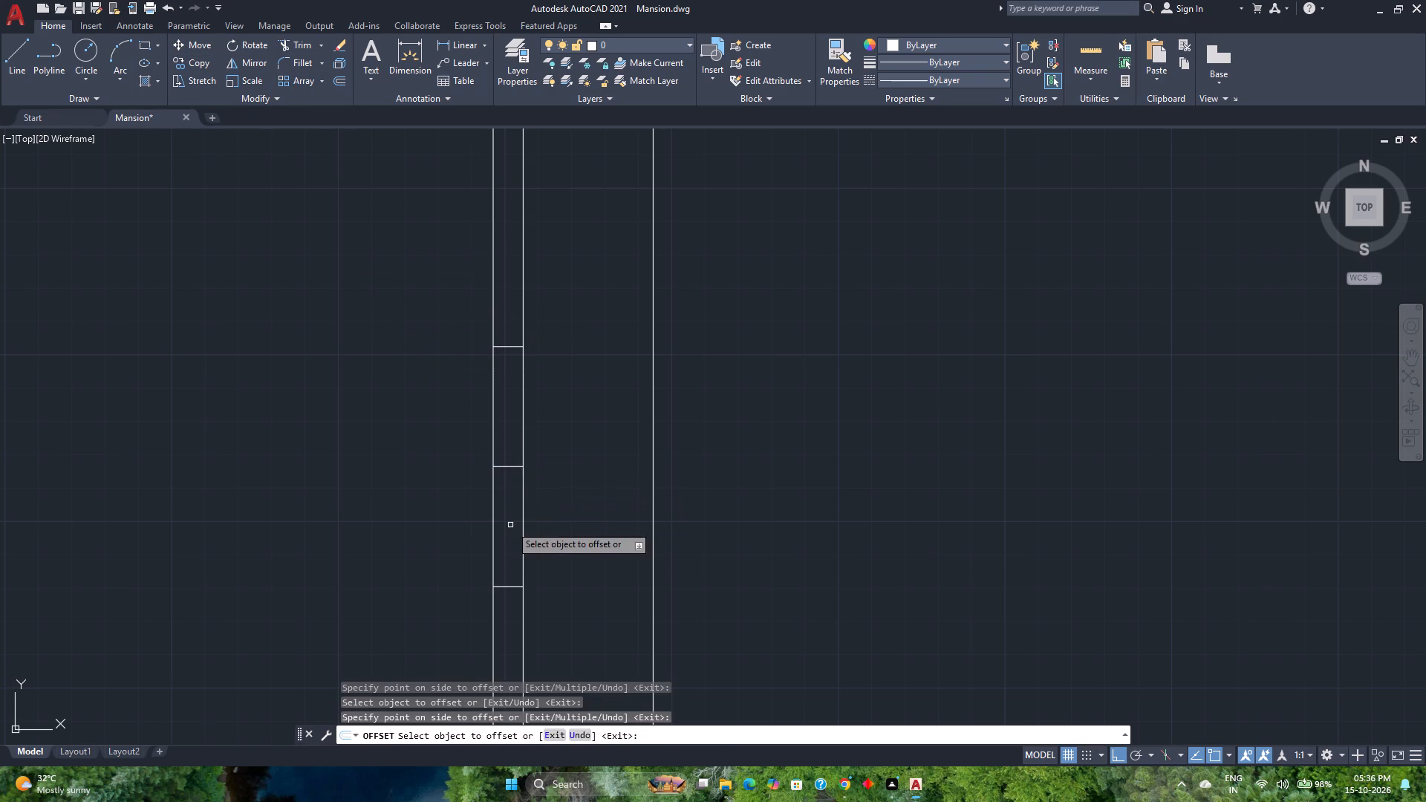
pyautogui.press('space')
# Erase the original centre line between the two offset lines in the middle space's east wall.
pyautogui.scroll(2, 499, 470)
pyautogui.click(515, 477)
pyautogui.click(501, 439)
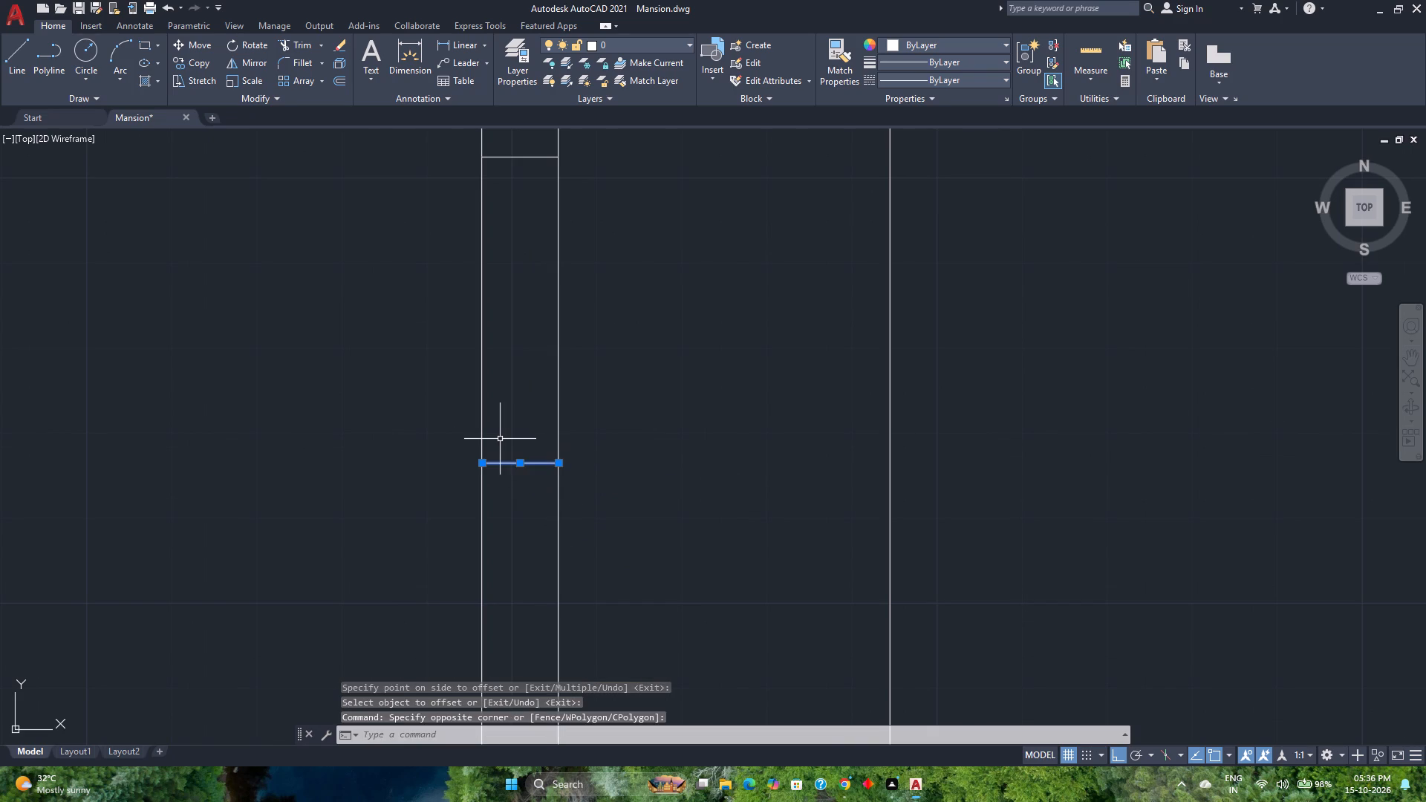
pyautogui.press('Delete')
# Save the drawing.
pyautogui.scroll(-9, 507, 434)
pyautogui.scroll(3, 538, 485)
pyautogui.moveTo(538, 485); pyautogui.dragTo(530, 561, button='middle')
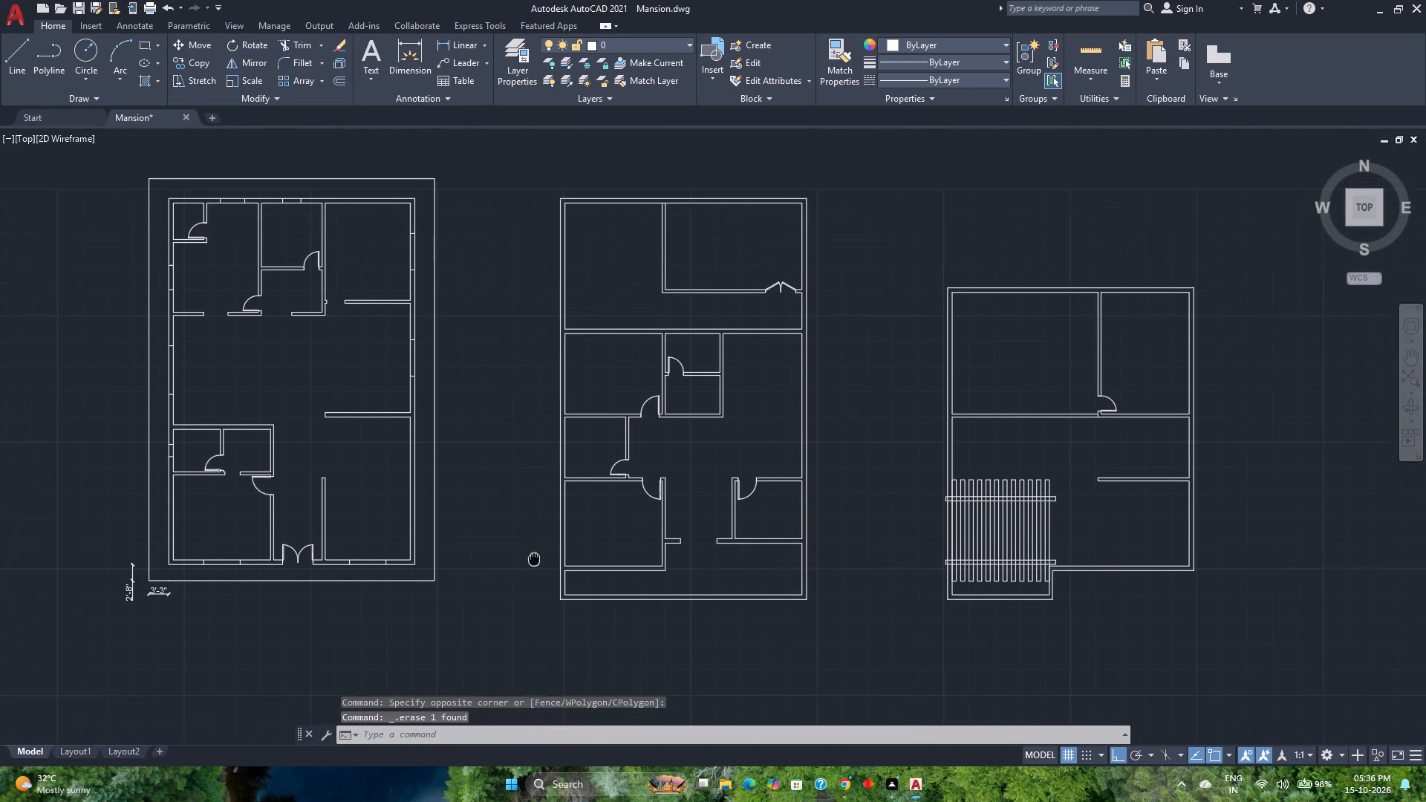
pyautogui.moveTo(530, 561); pyautogui.dragTo(524, 564, button='middle')
pyautogui.hotkey('ctrl', 's')
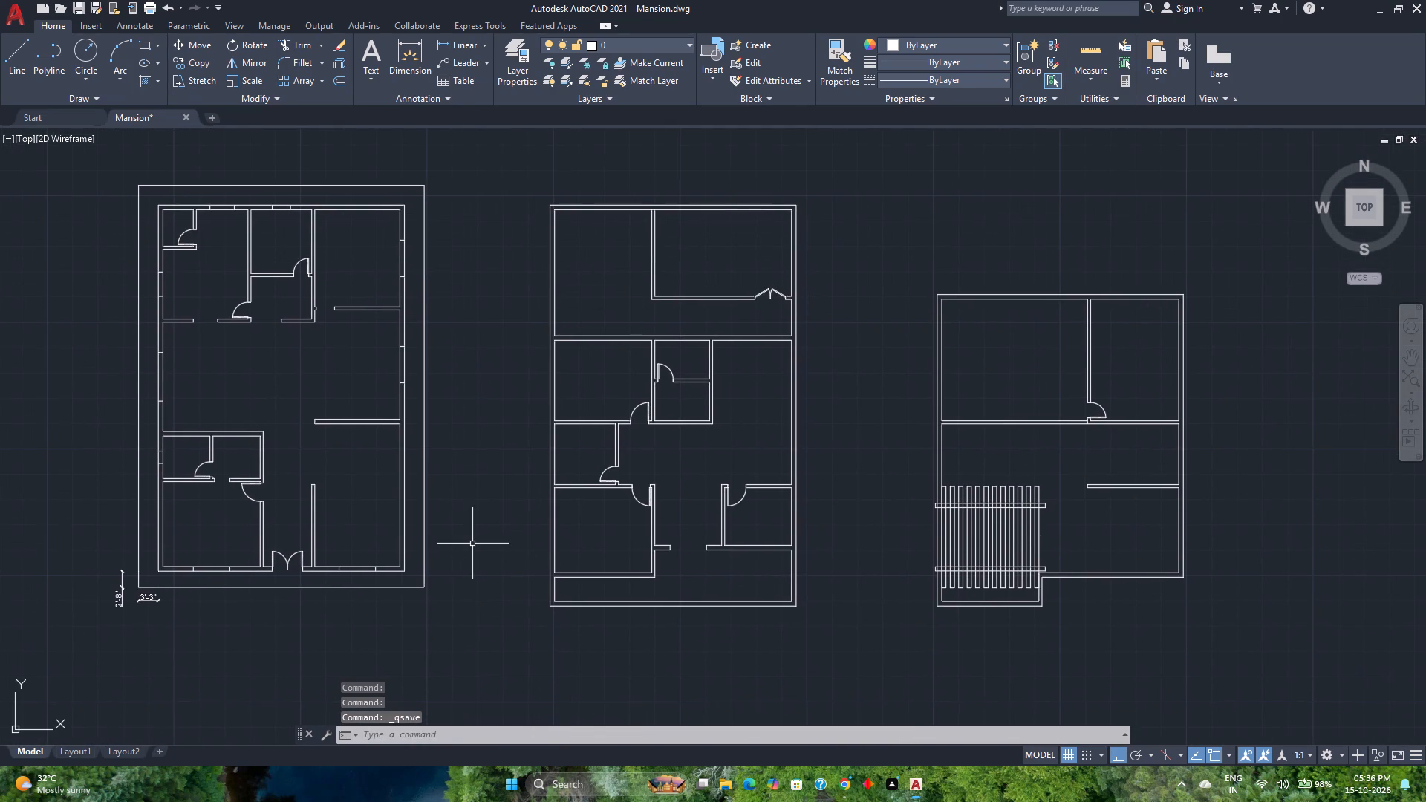
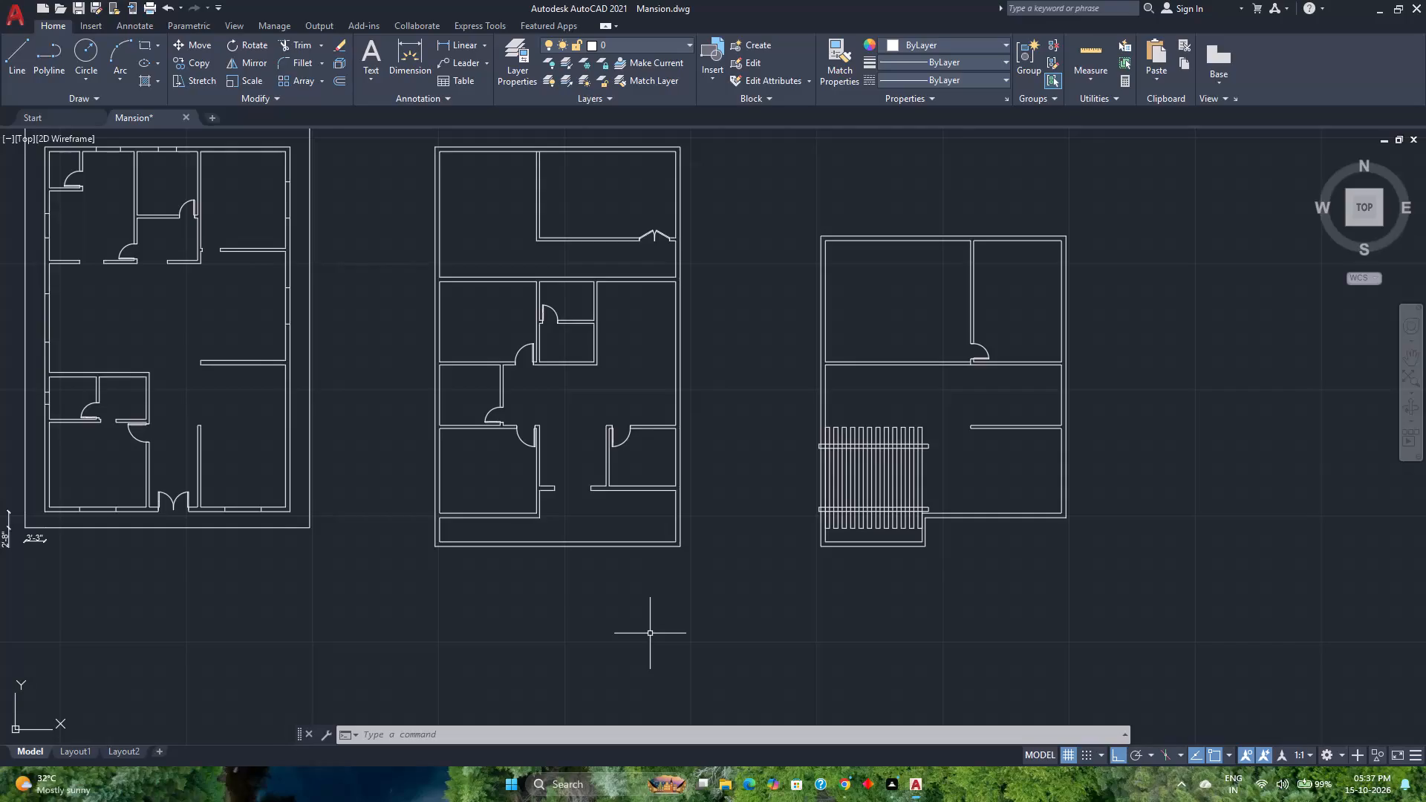
# Trim the wall lines between the marks of both openings in the first plan's south wall, on either side of the double door.
pyautogui.scroll(-1, 650, 633)
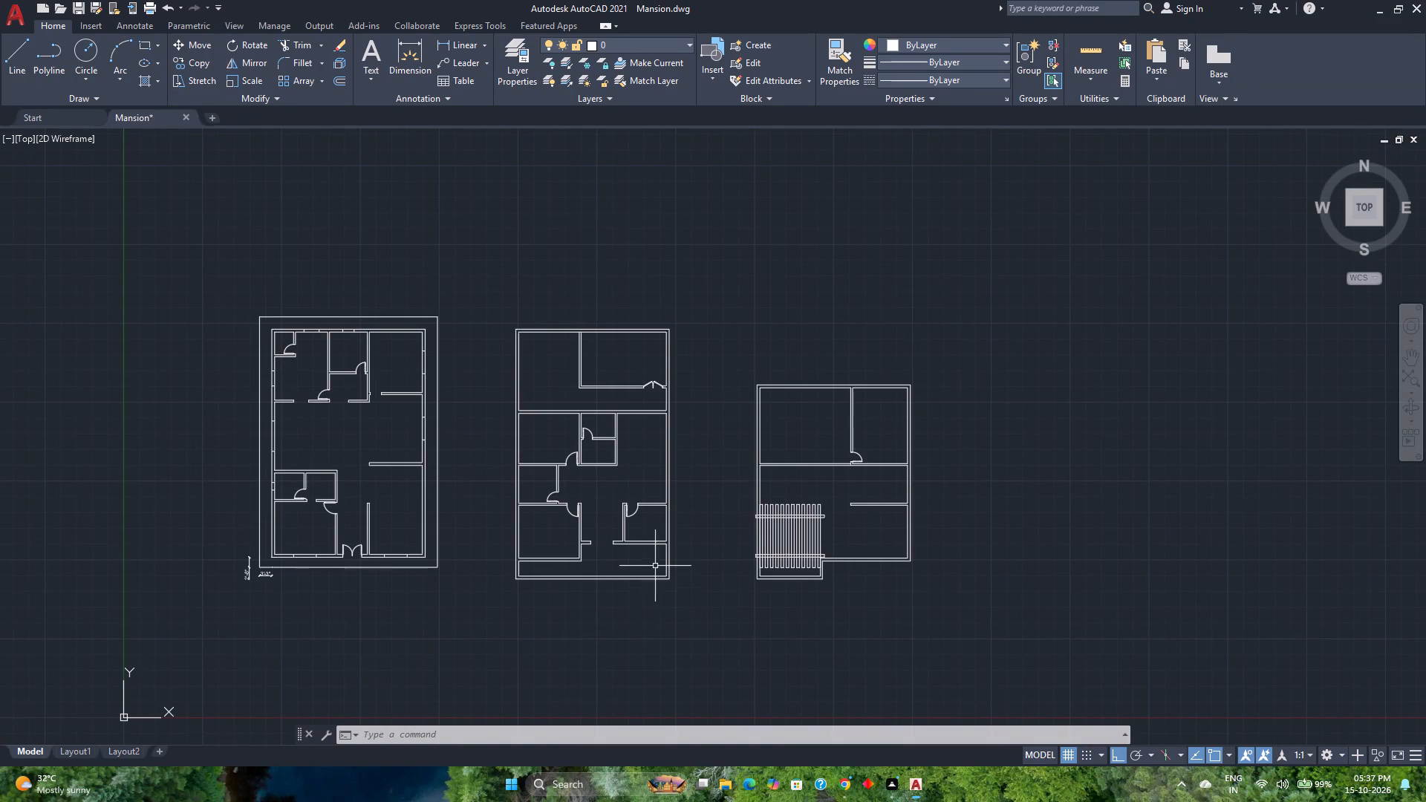
pyautogui.scroll(2, 605, 551)
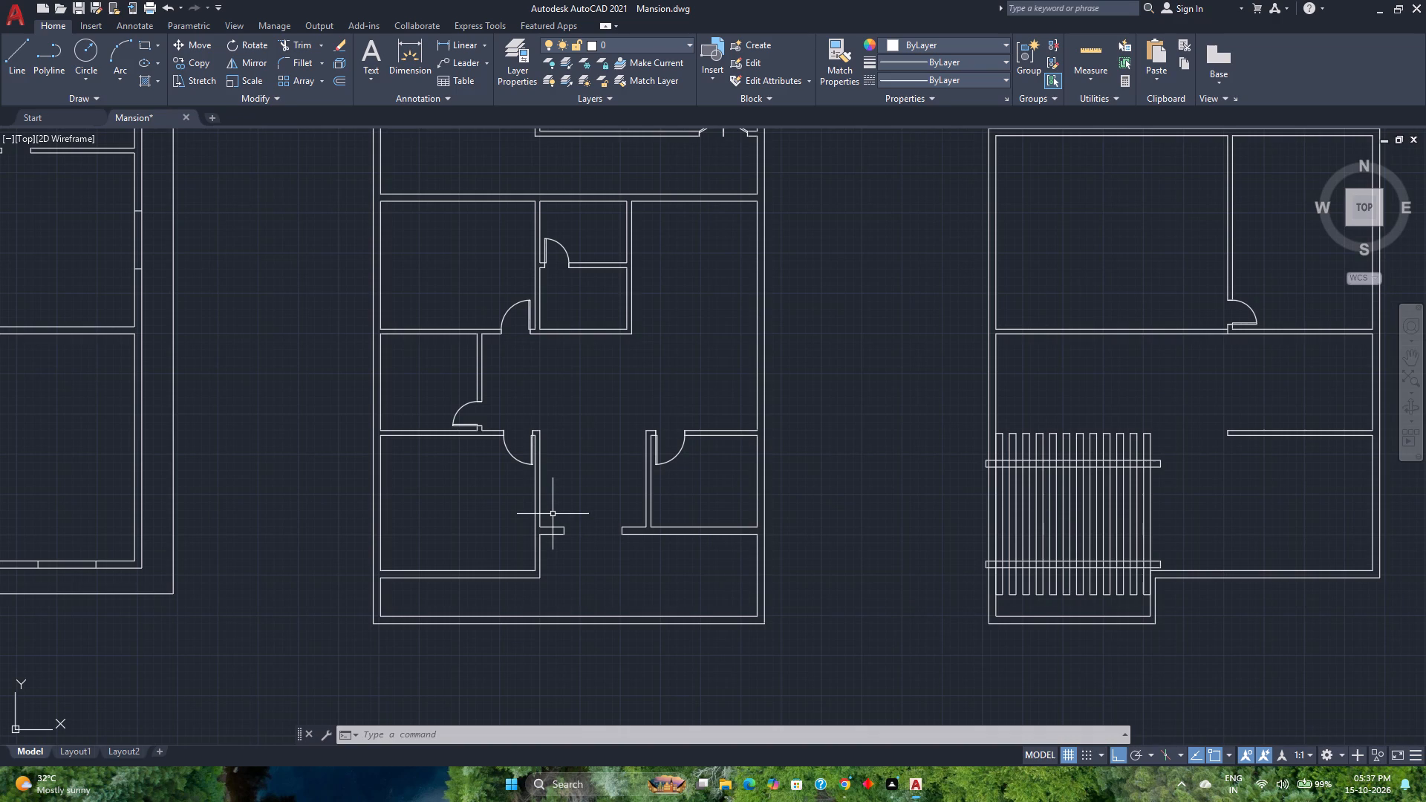
pyautogui.scroll(-1, 553, 514)
pyautogui.moveTo(292, 498); pyautogui.dragTo(352, 515, button='middle')
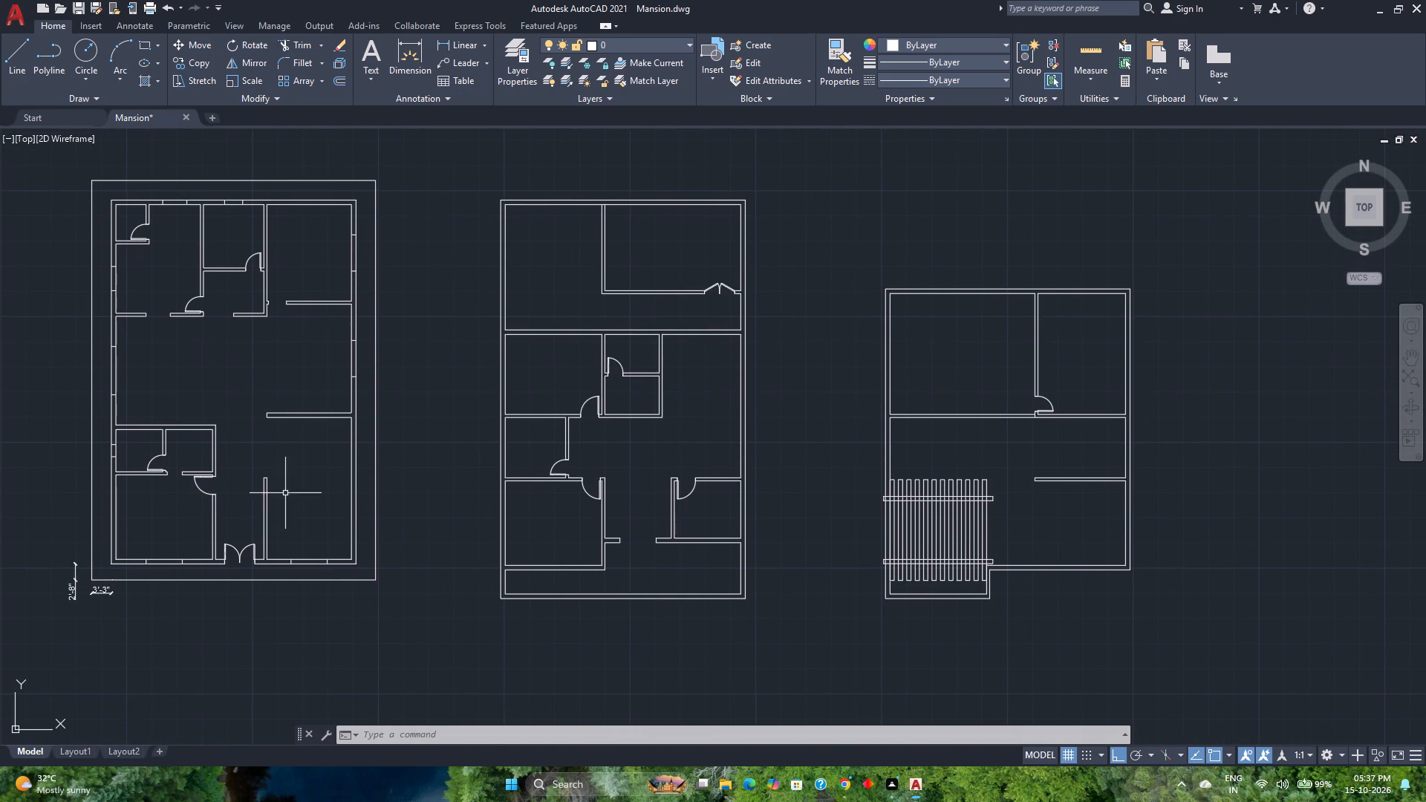
pyautogui.scroll(1, 285, 493)
pyautogui.moveTo(286, 493); pyautogui.dragTo(465, 440, button='middle')
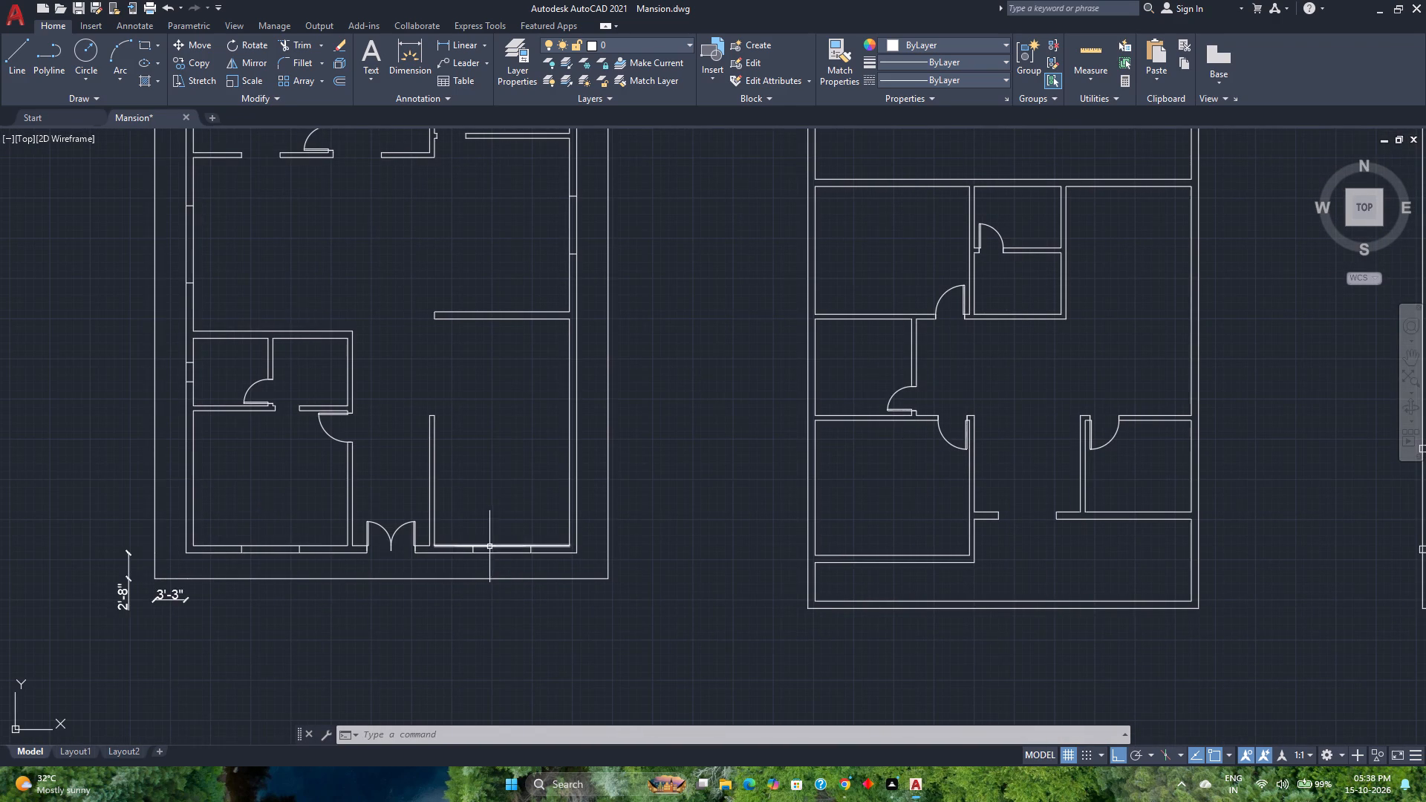
pyautogui.scroll(4, 500, 564)
pyautogui.scroll(-1, 500, 564)
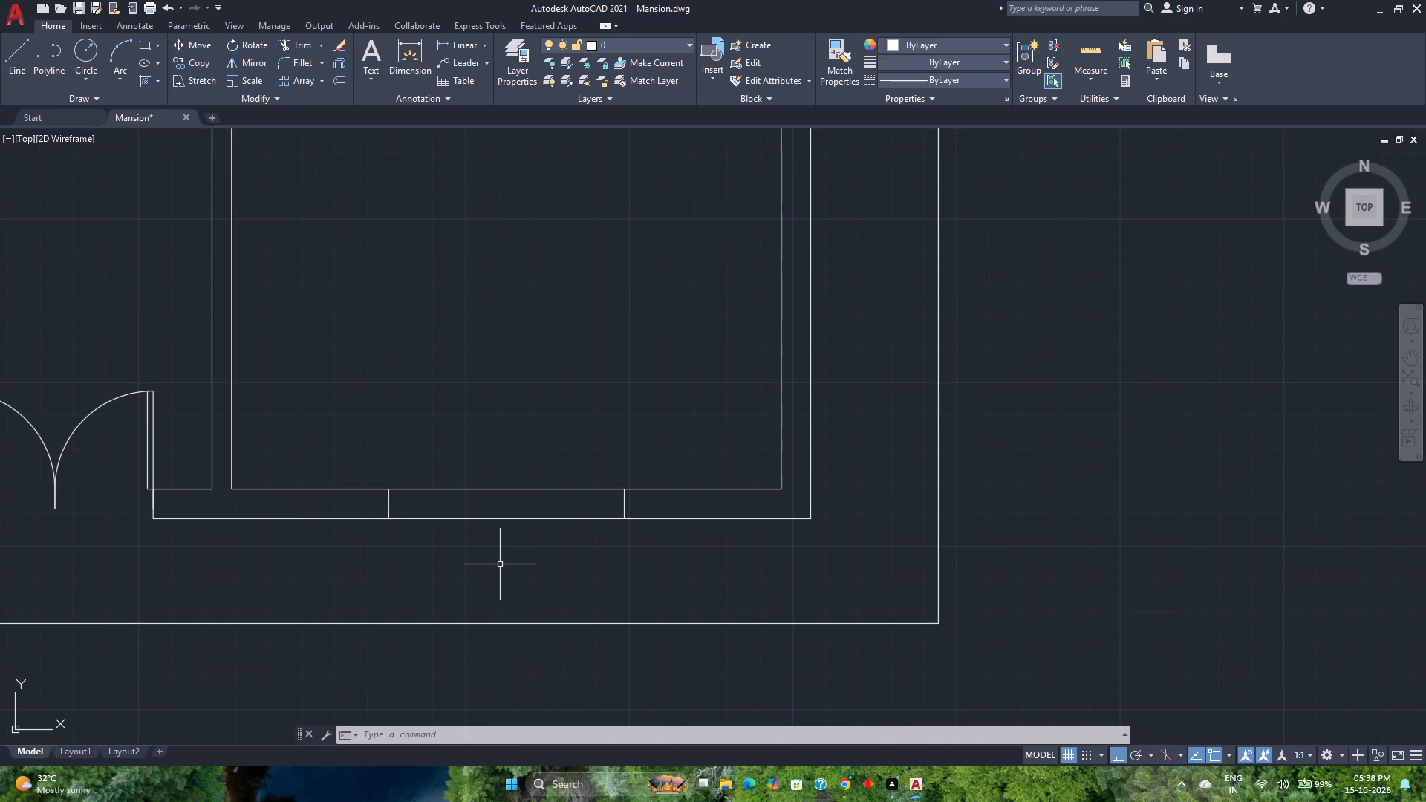
pyautogui.scroll(-2, 500, 564)
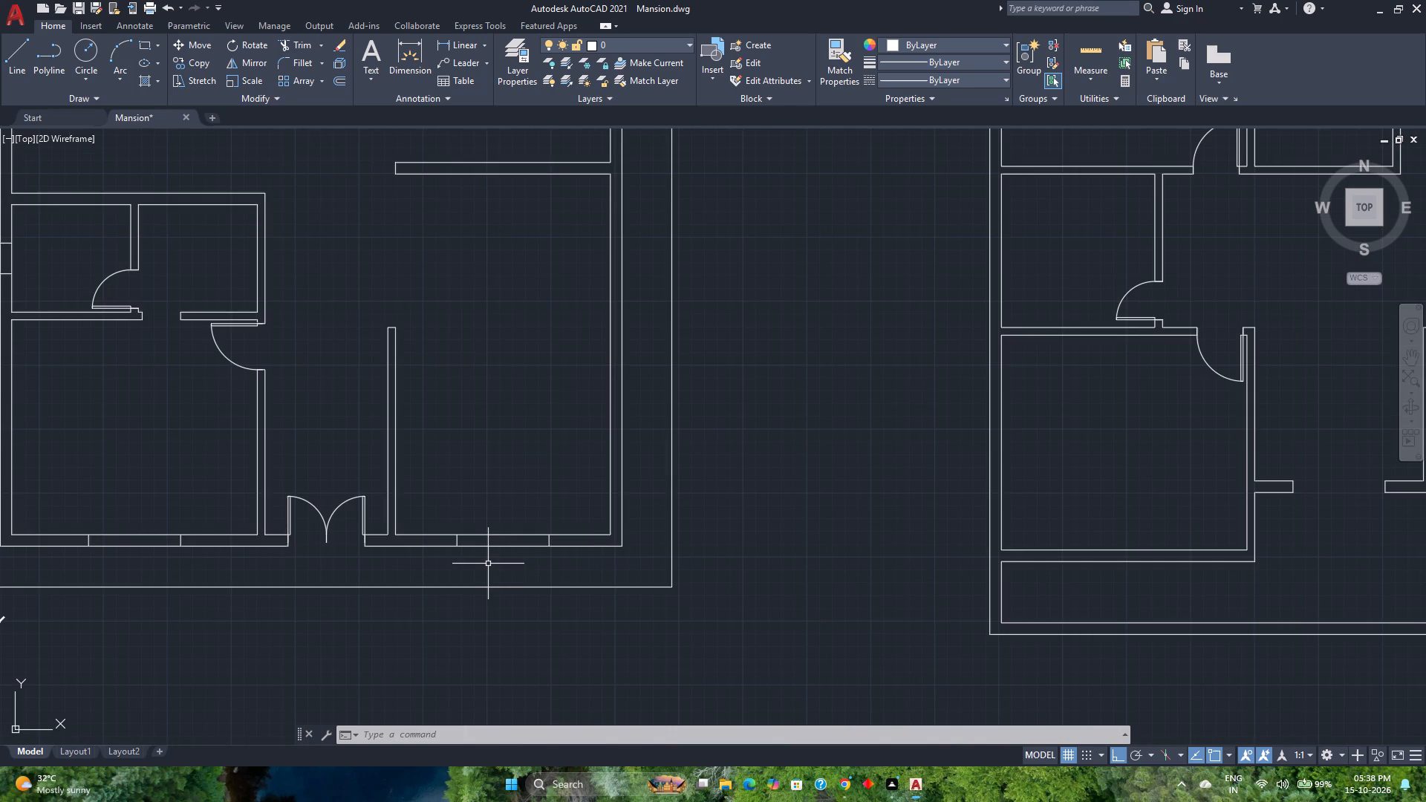
pyautogui.press('t')
pyautogui.press('r')
pyautogui.press('Return')
pyautogui.click(510, 564)
pyautogui.click(497, 507)
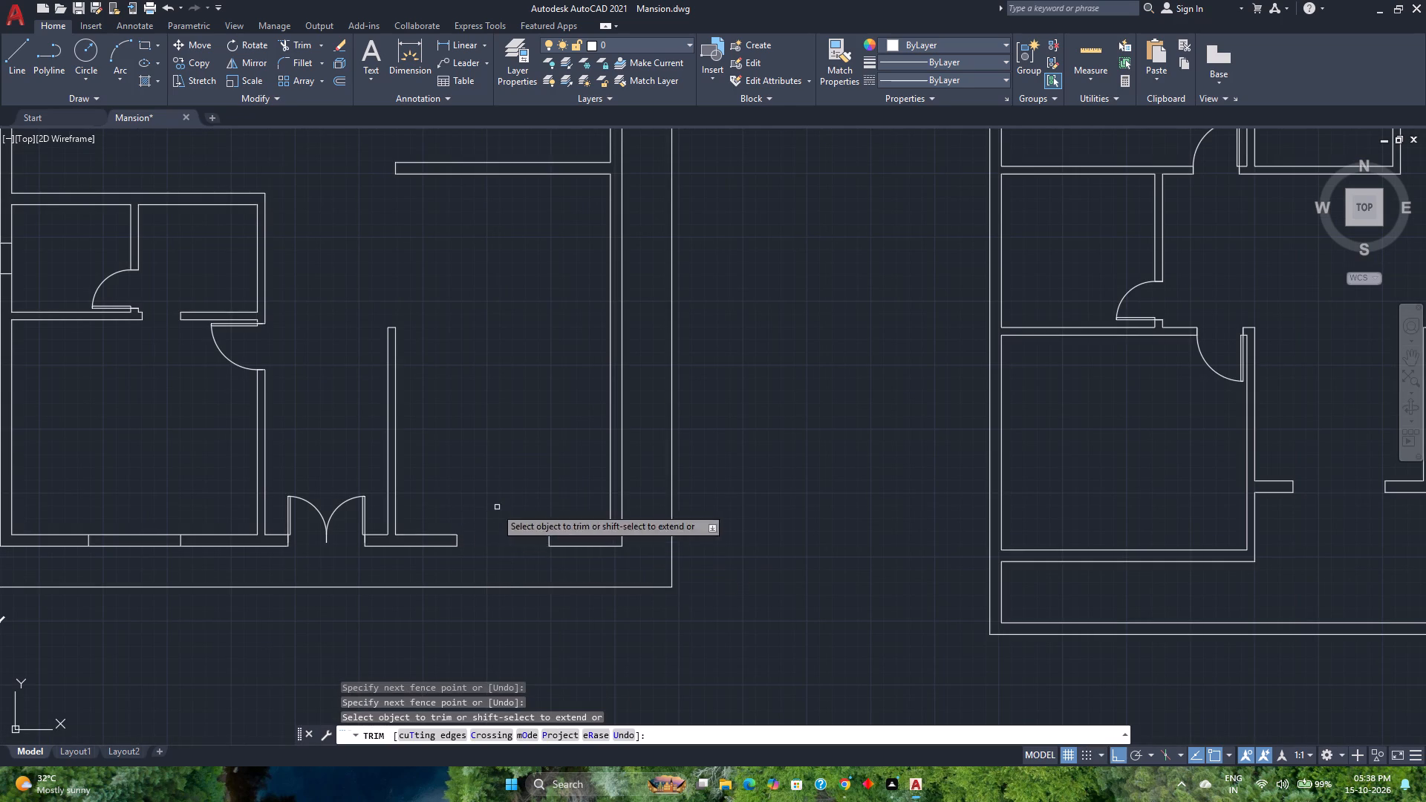
pyautogui.moveTo(377, 565); pyautogui.dragTo(657, 529, button='middle')
pyautogui.click(425, 540)
pyautogui.click(411, 473)
# Trim out the west wall openings of the first plan at the small bathroom-sized room and the large middle space.
pyautogui.scroll(-2, 411, 473)
pyautogui.moveTo(411, 473); pyautogui.dragTo(428, 489, button='middle')
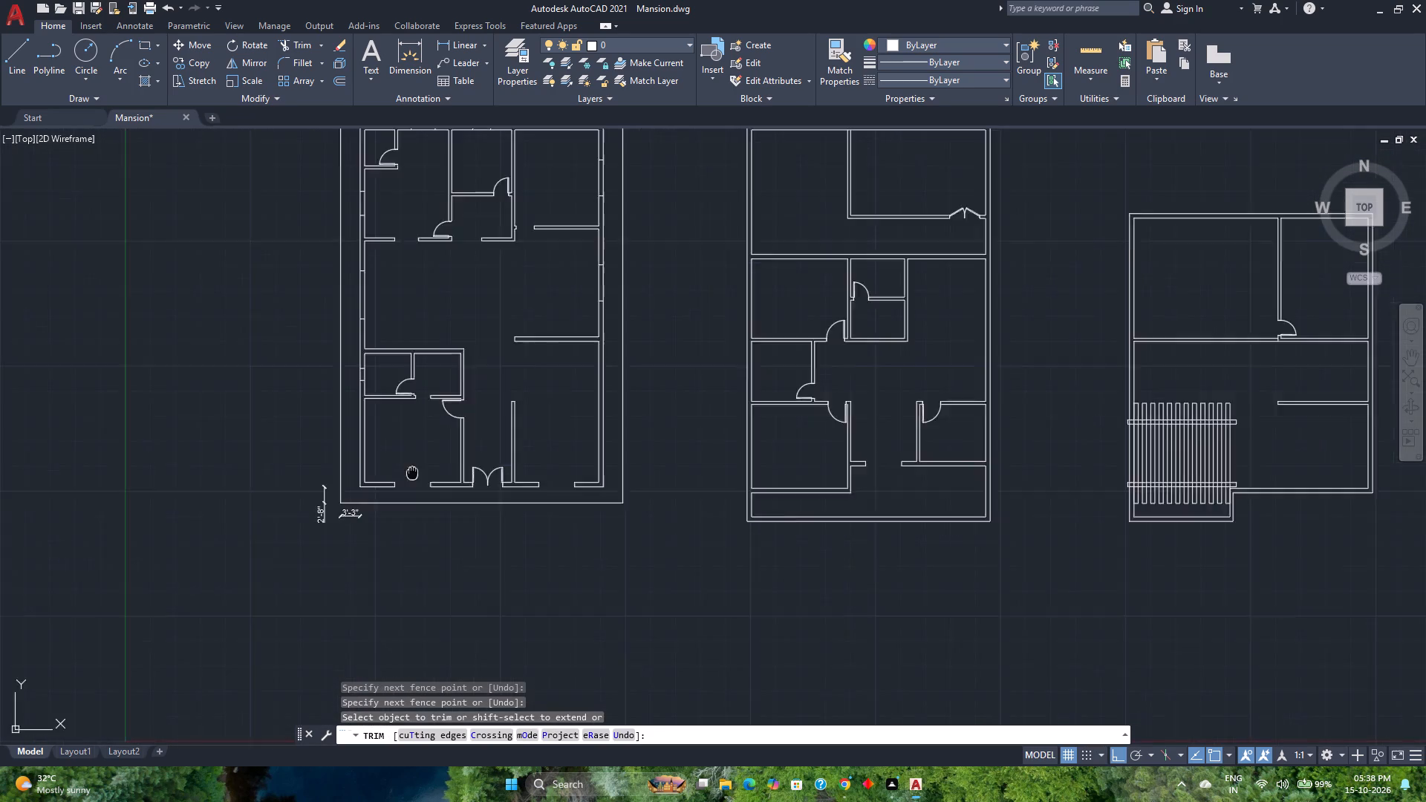
pyautogui.moveTo(428, 489); pyautogui.dragTo(443, 593, button='middle')
pyautogui.middleClick(443, 593)
pyautogui.scroll(3, 423, 471)
pyautogui.click(279, 576)
pyautogui.click(322, 573)
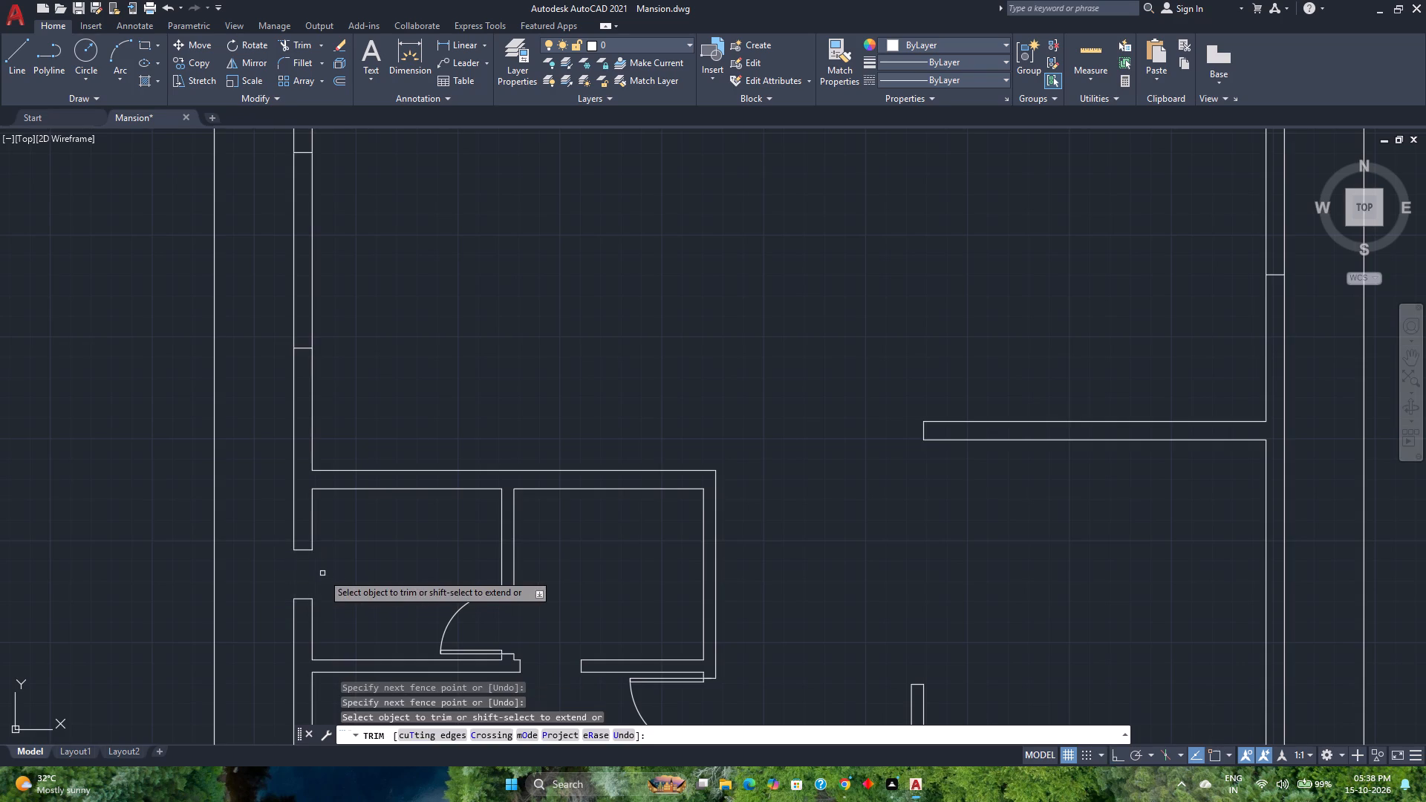
pyautogui.scroll(-2, 323, 568)
pyautogui.scroll(2, 312, 469)
pyautogui.click(293, 449)
pyautogui.click(341, 446)
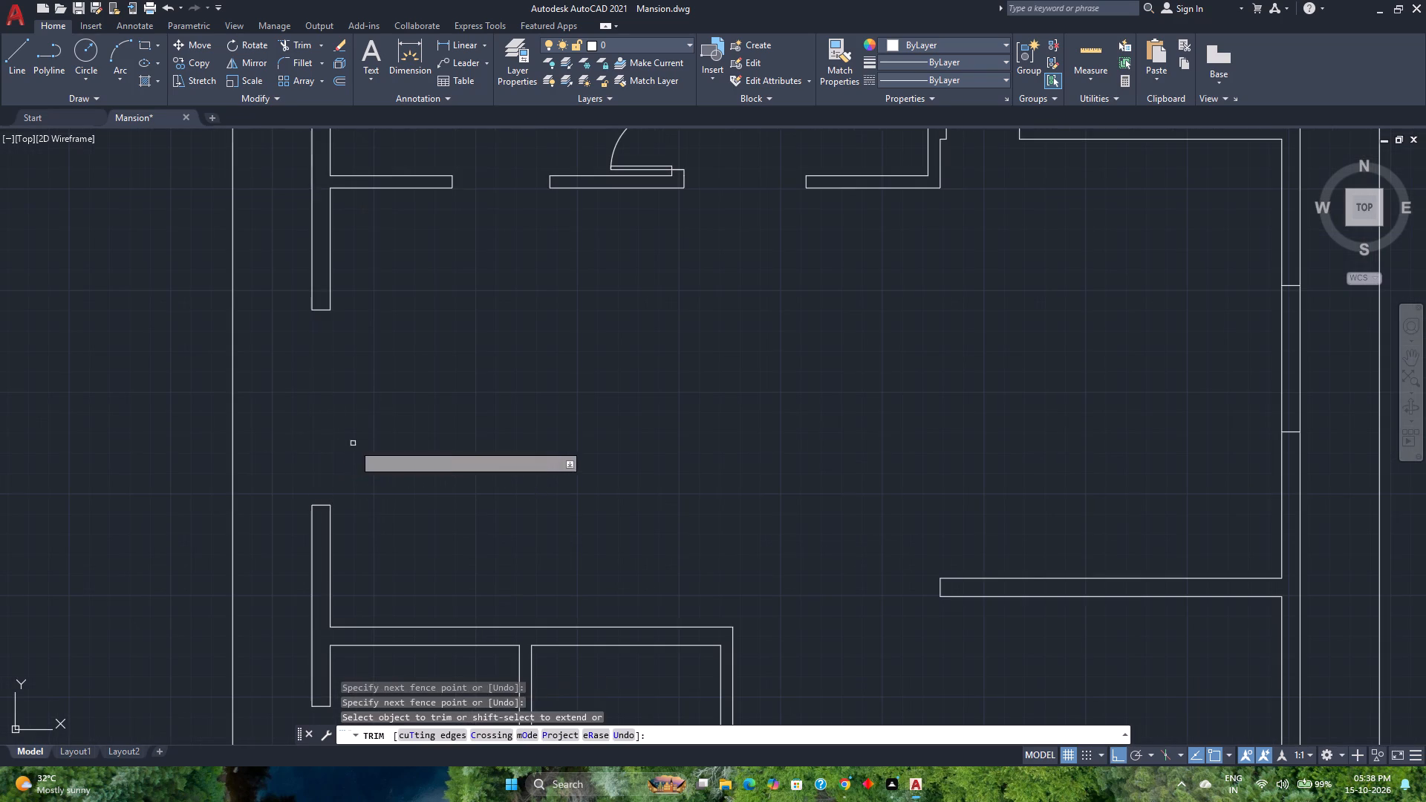
# Trim the wall lines between the opening marks in the west wall of the first plan's northwest room.
pyautogui.scroll(-3, 353, 443)
pyautogui.moveTo(413, 422); pyautogui.dragTo(436, 563, button='middle')
pyautogui.scroll(2, 377, 474)
pyautogui.click(377, 483)
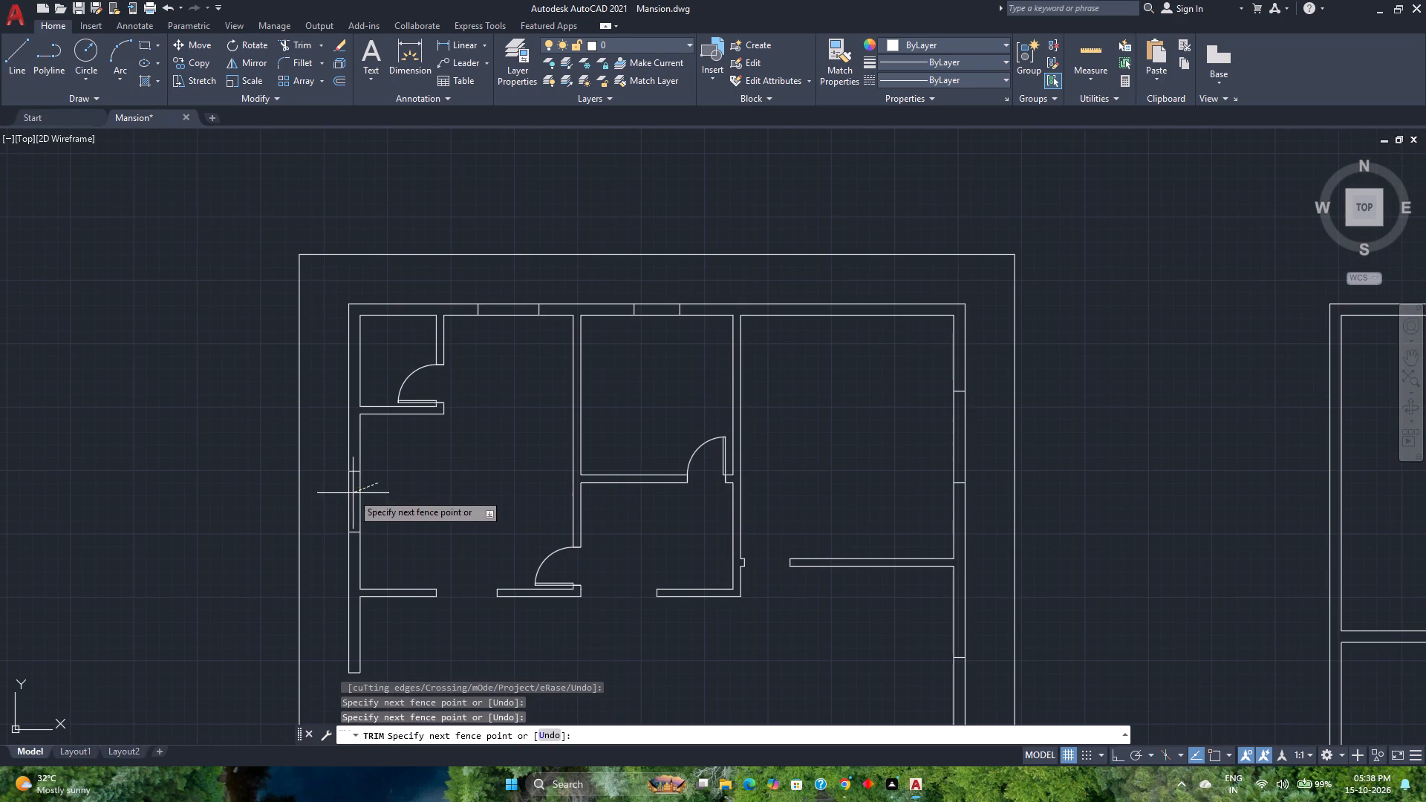
pyautogui.click(352, 493)
pyautogui.click(352, 493)
pyautogui.click(325, 502)
pyautogui.click(394, 500)
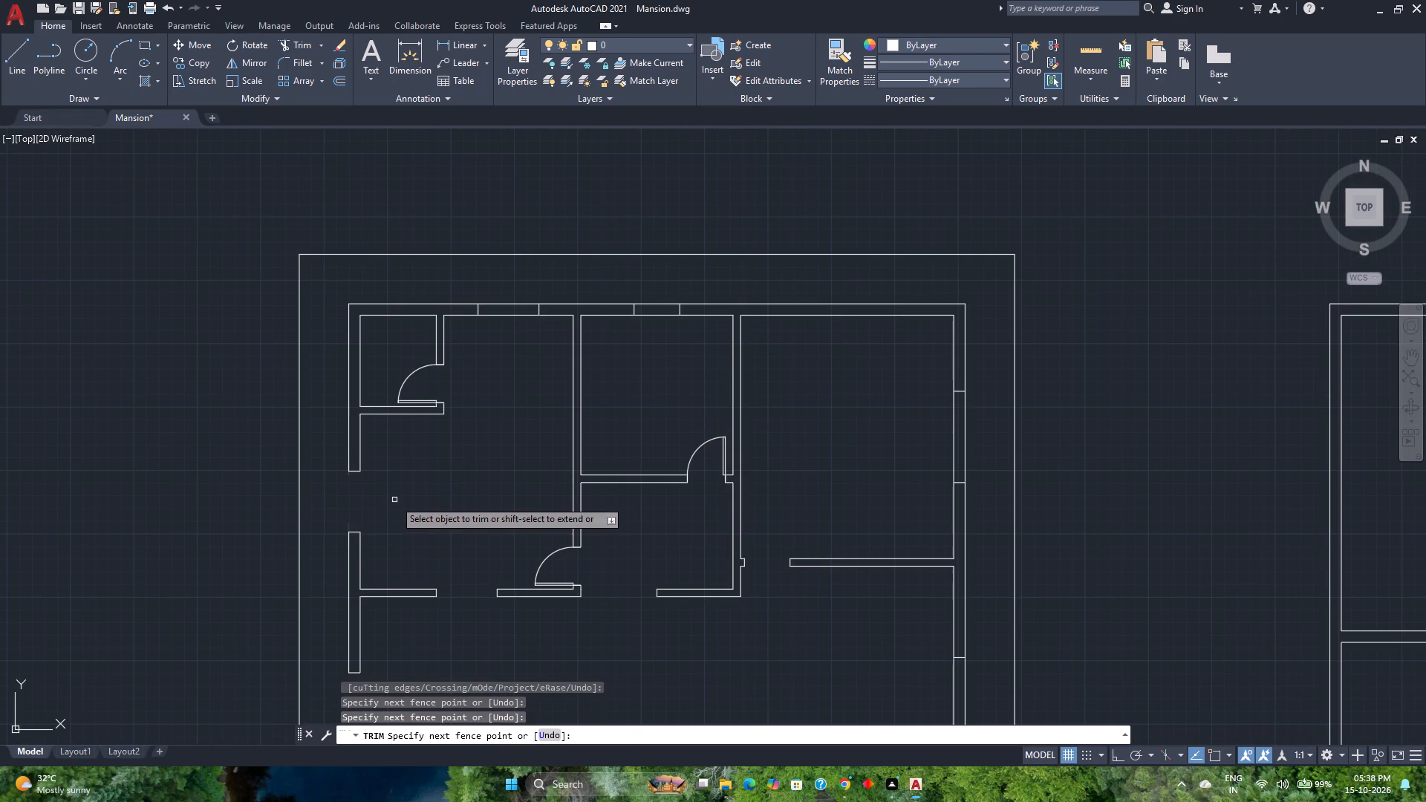
# Trim out both marked openings in the first plan's north wall.
pyautogui.click(507, 290)
pyautogui.click(497, 362)
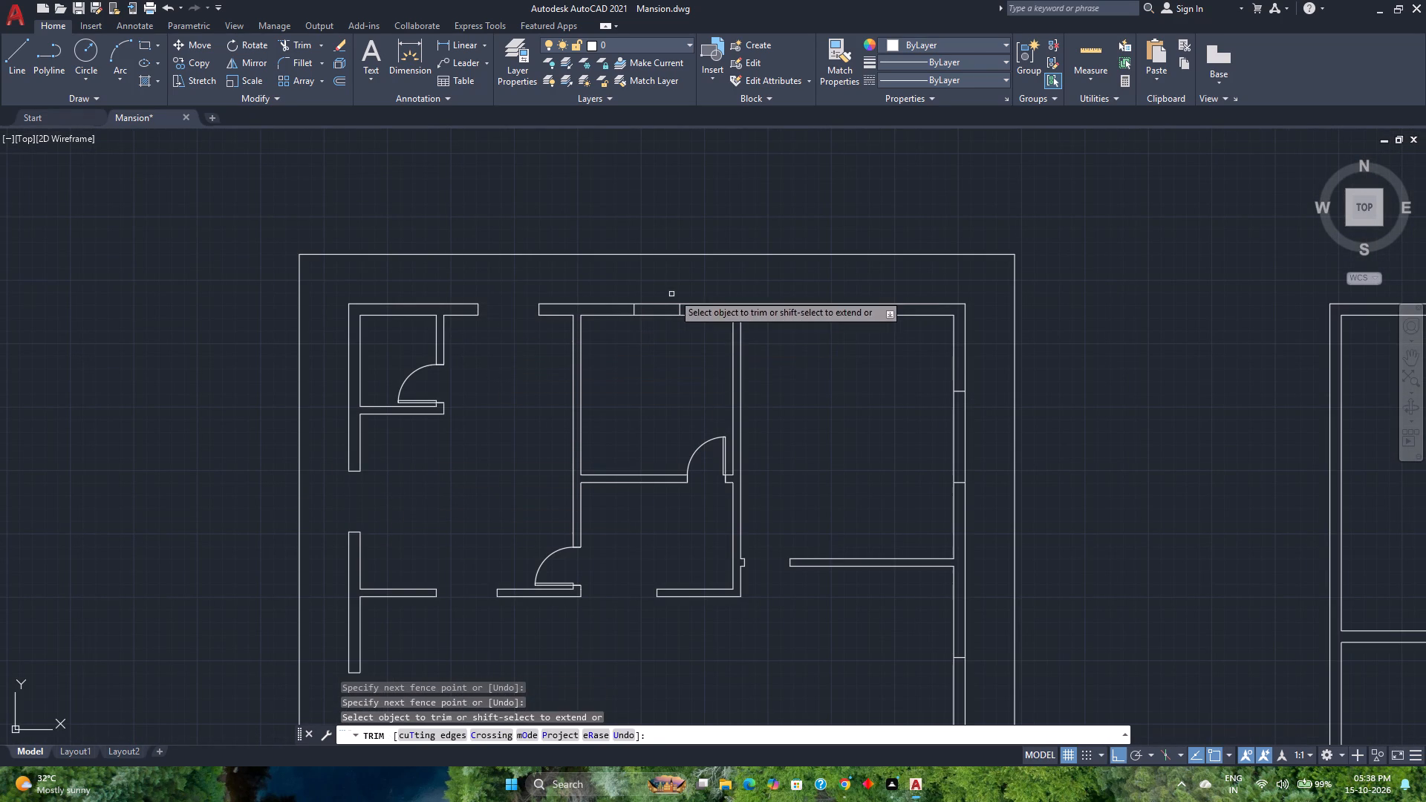
pyautogui.click(667, 287)
pyautogui.click(643, 361)
# Trim out the two marked openings in the first plan's east wall, at the northeast room and the middle space.
pyautogui.moveTo(797, 483); pyautogui.dragTo(668, 451, button='middle')
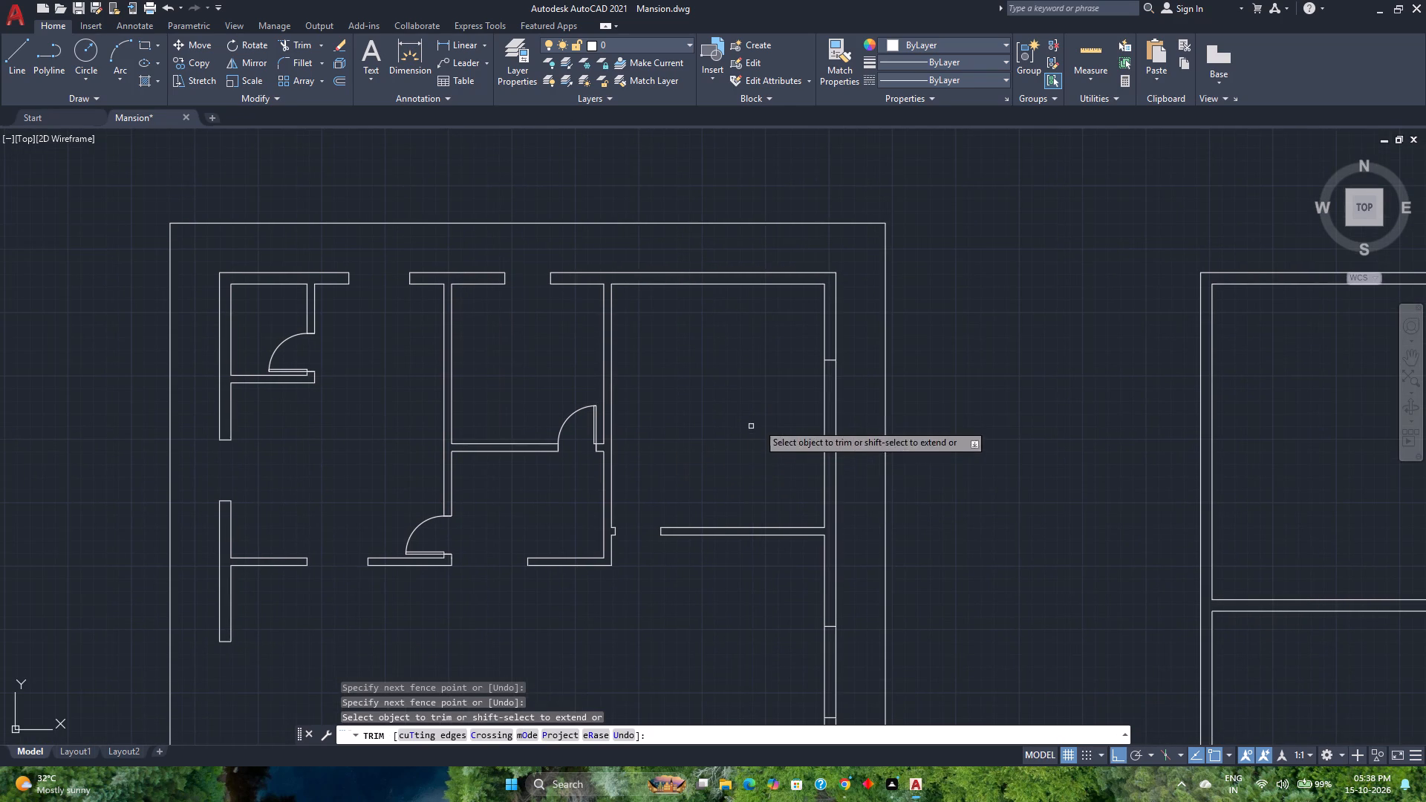
pyautogui.click(787, 409)
pyautogui.click(857, 403)
pyautogui.moveTo(763, 604); pyautogui.dragTo(669, 459, button='middle')
pyautogui.click(705, 516)
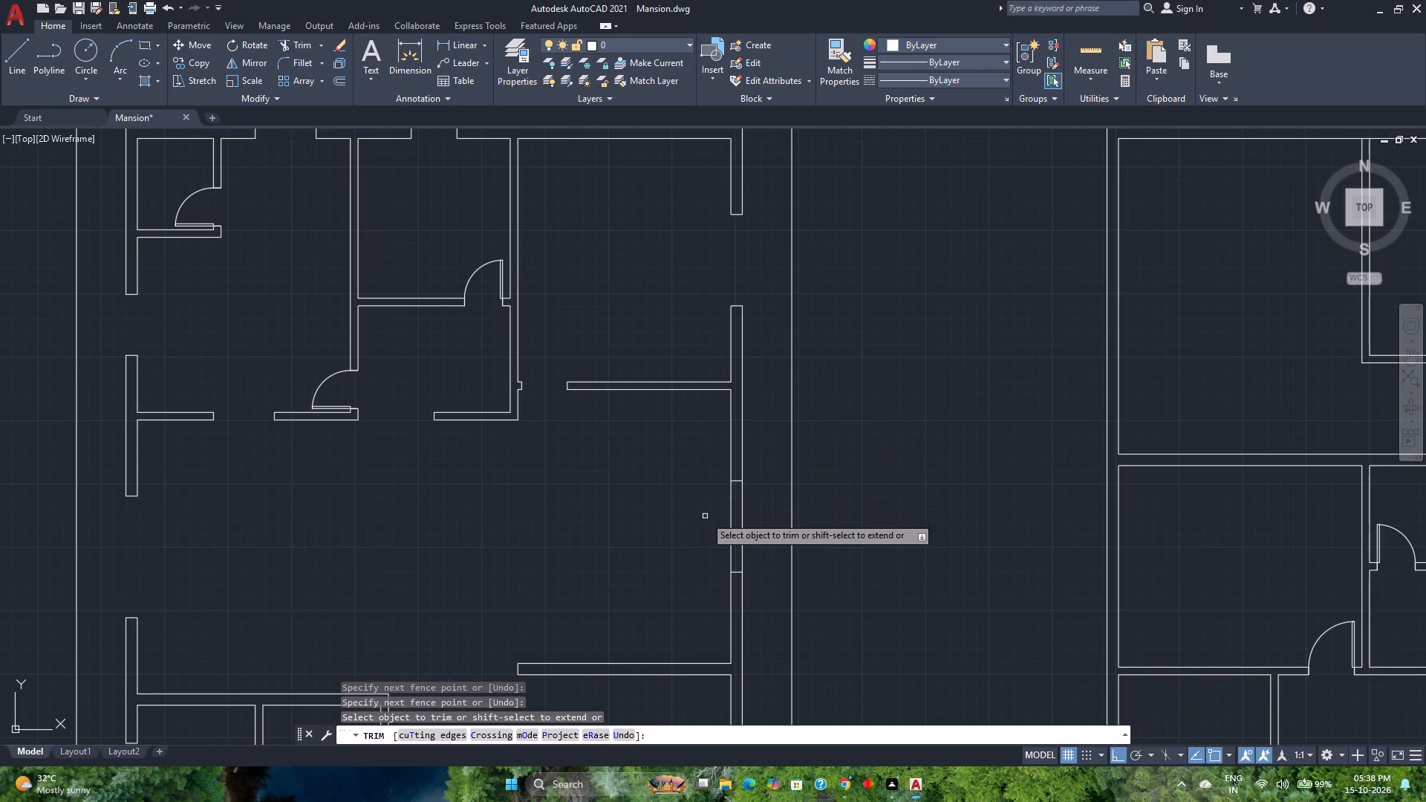
pyautogui.click(769, 517)
pyautogui.scroll(-3, 567, 506)
pyautogui.moveTo(577, 622); pyautogui.dragTo(528, 555, button='middle')
pyautogui.middleClick(528, 555)
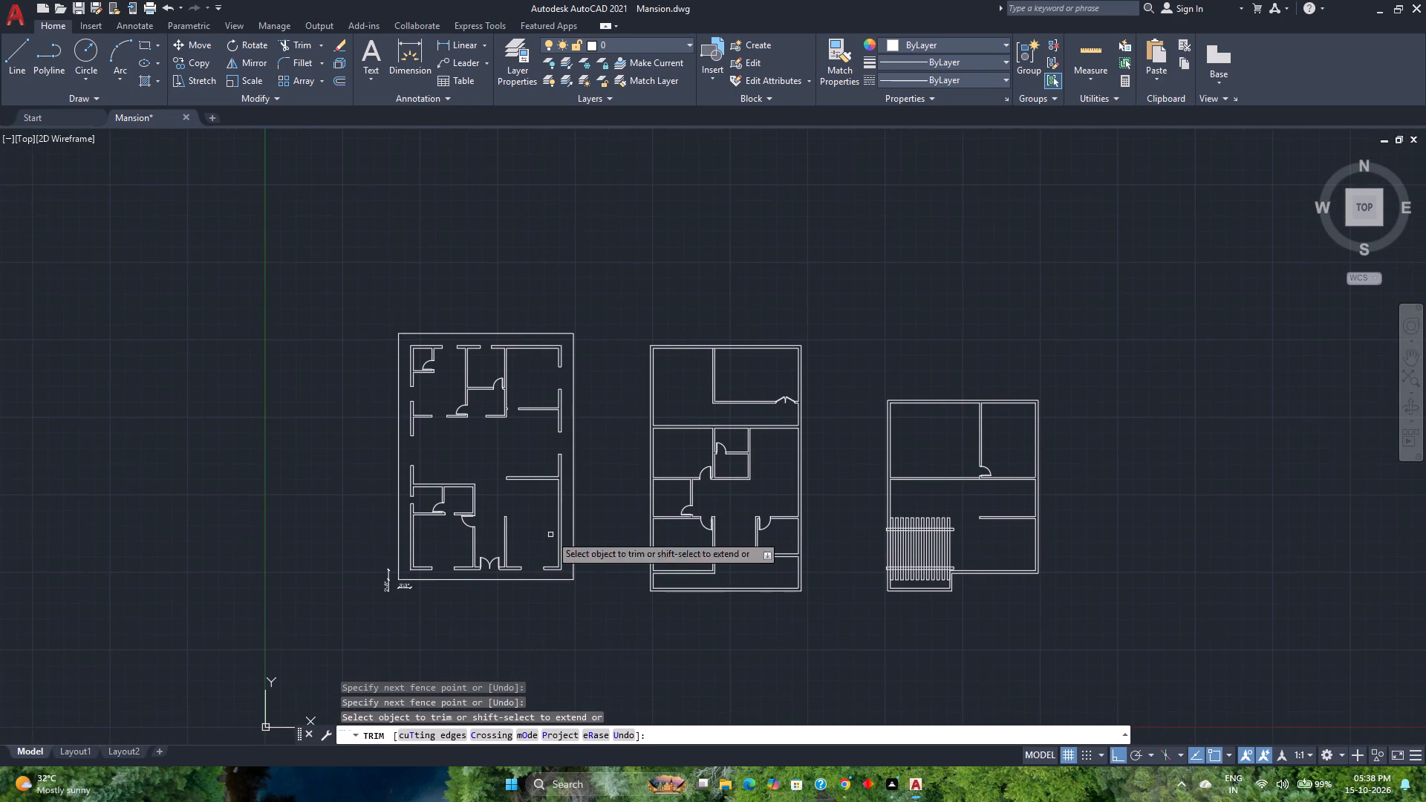
pyautogui.press('space')
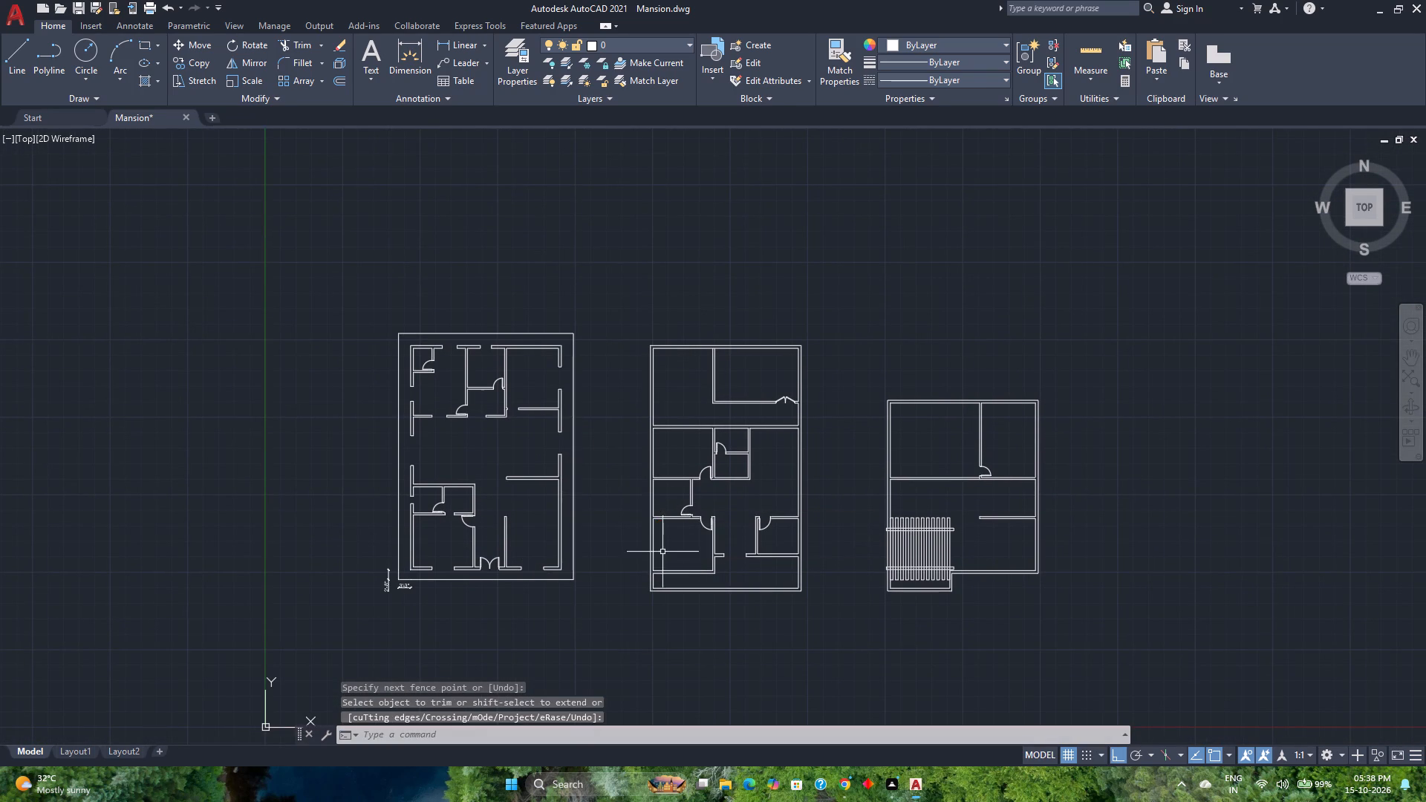
# Draw a short line across the south wall of the second plan's southwest room at the inner line's midpoint.
pyautogui.scroll(2, 663, 552)
pyautogui.moveTo(667, 552); pyautogui.dragTo(608, 532, button='middle')
pyautogui.scroll(-1, 631, 531)
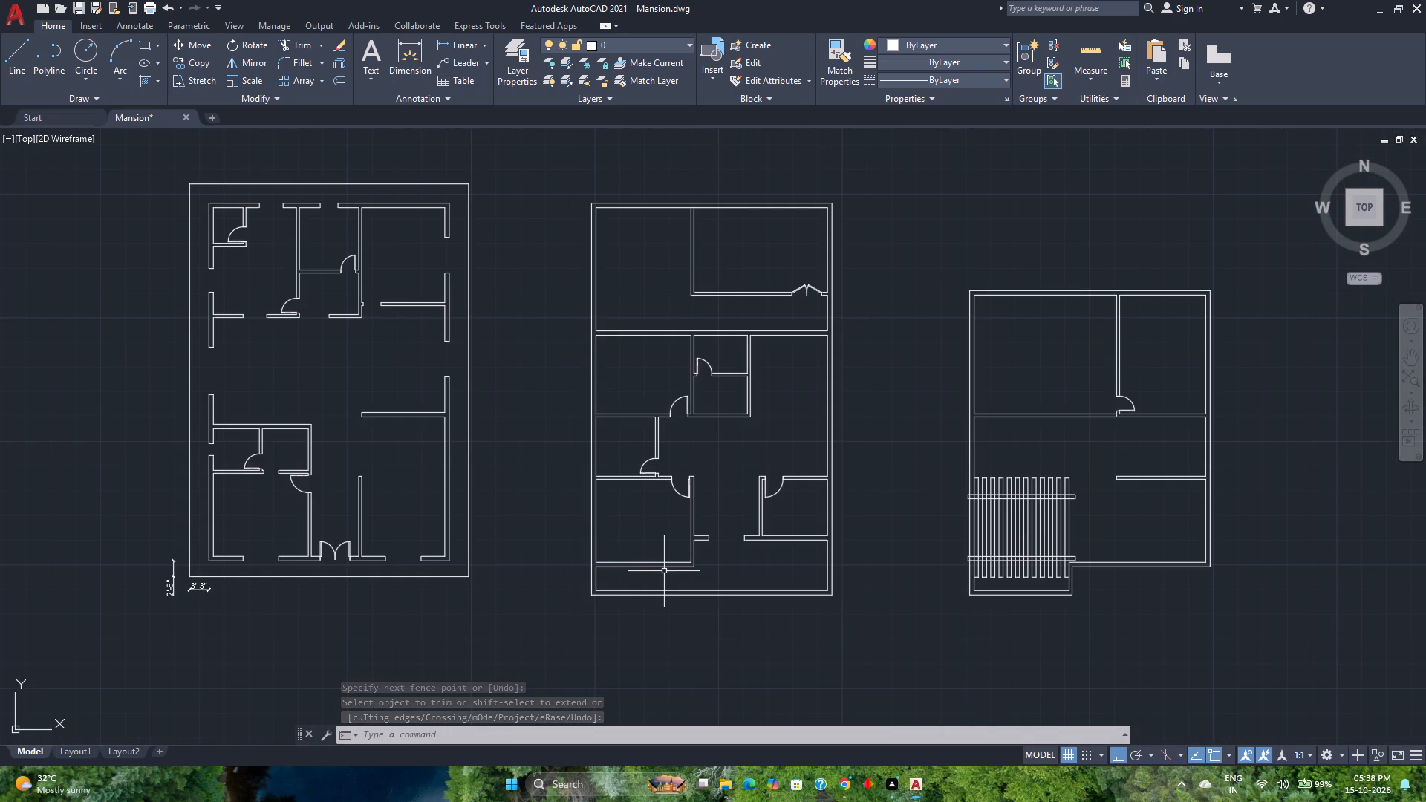
pyautogui.scroll(1, 674, 584)
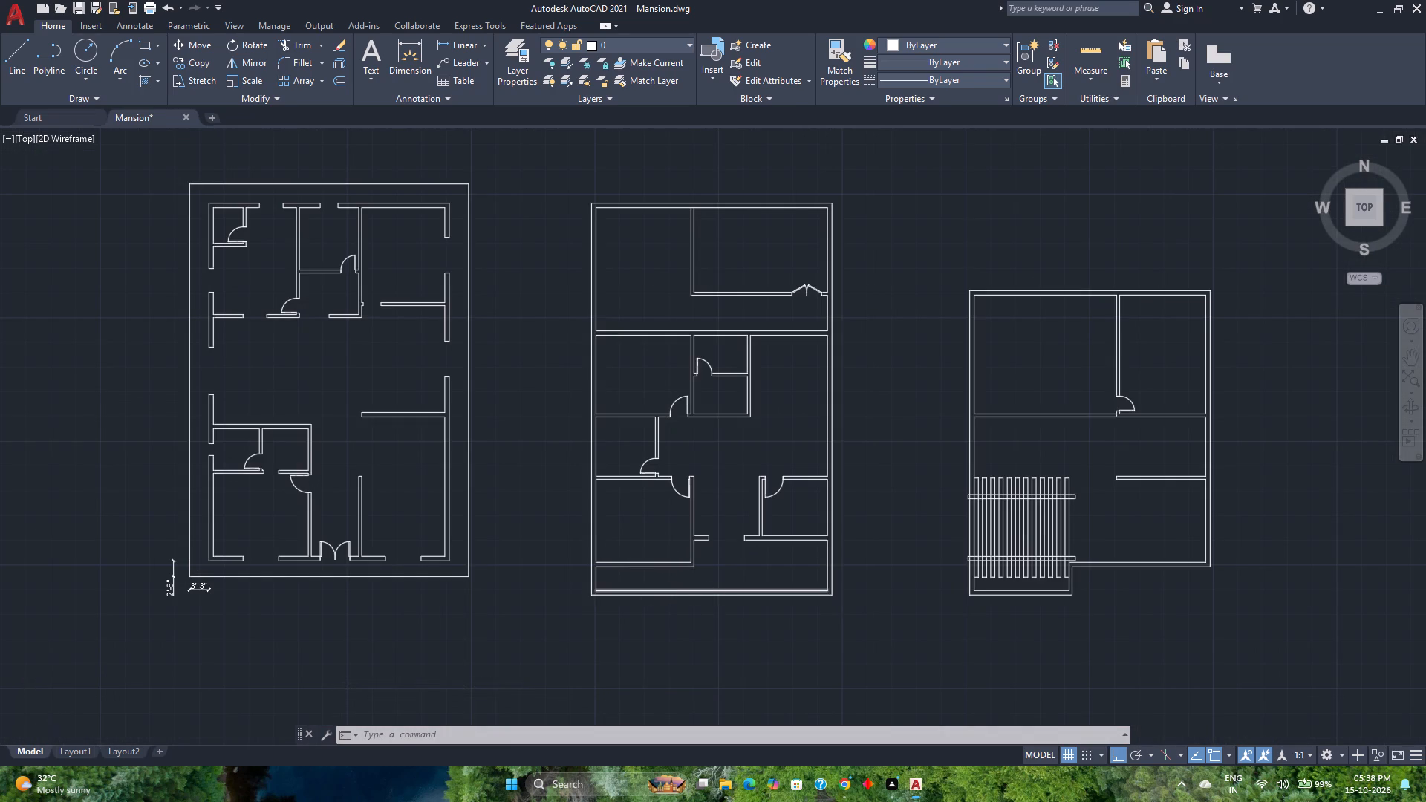
pyautogui.scroll(1, 674, 584)
pyautogui.click(27, 66)
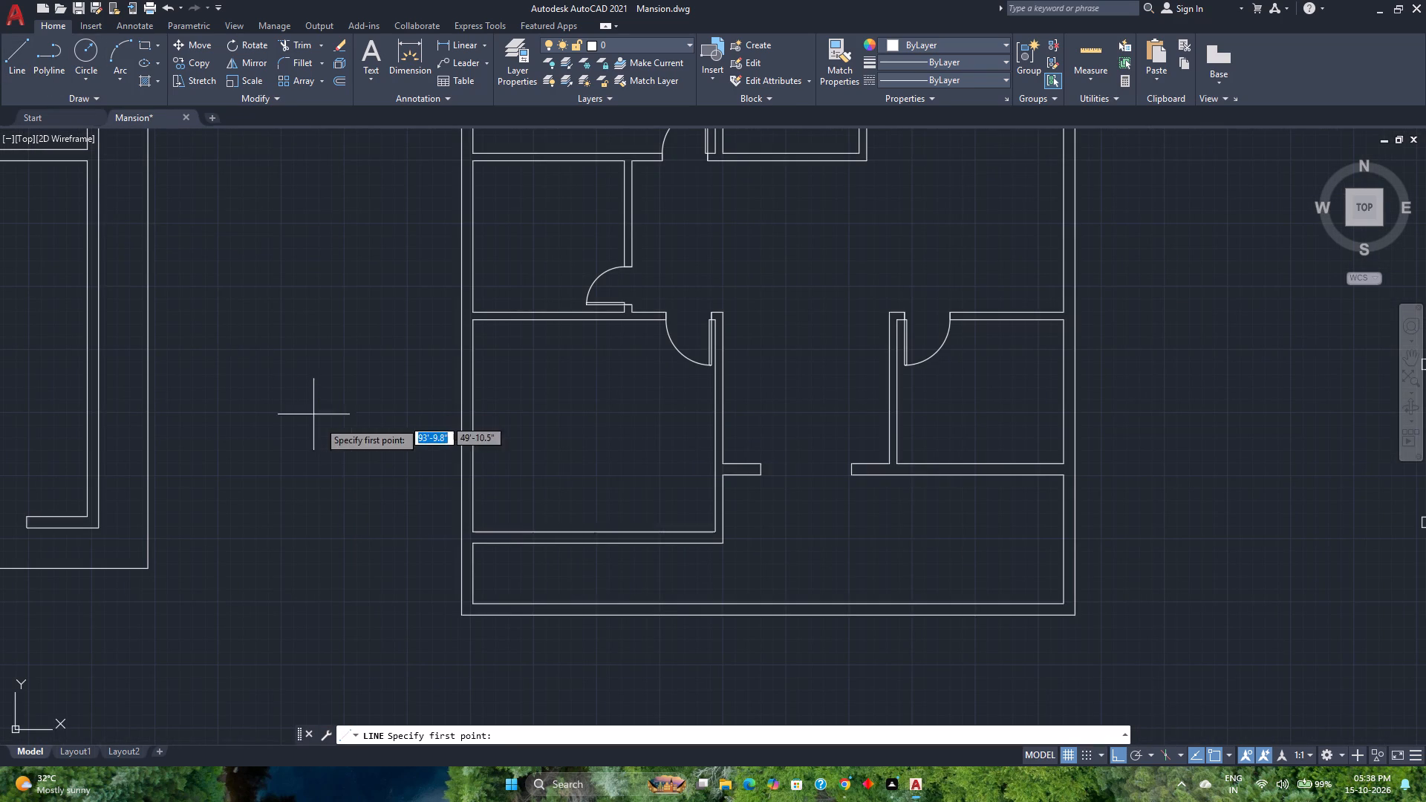
pyautogui.click(592, 532)
pyautogui.scroll(4, 596, 547)
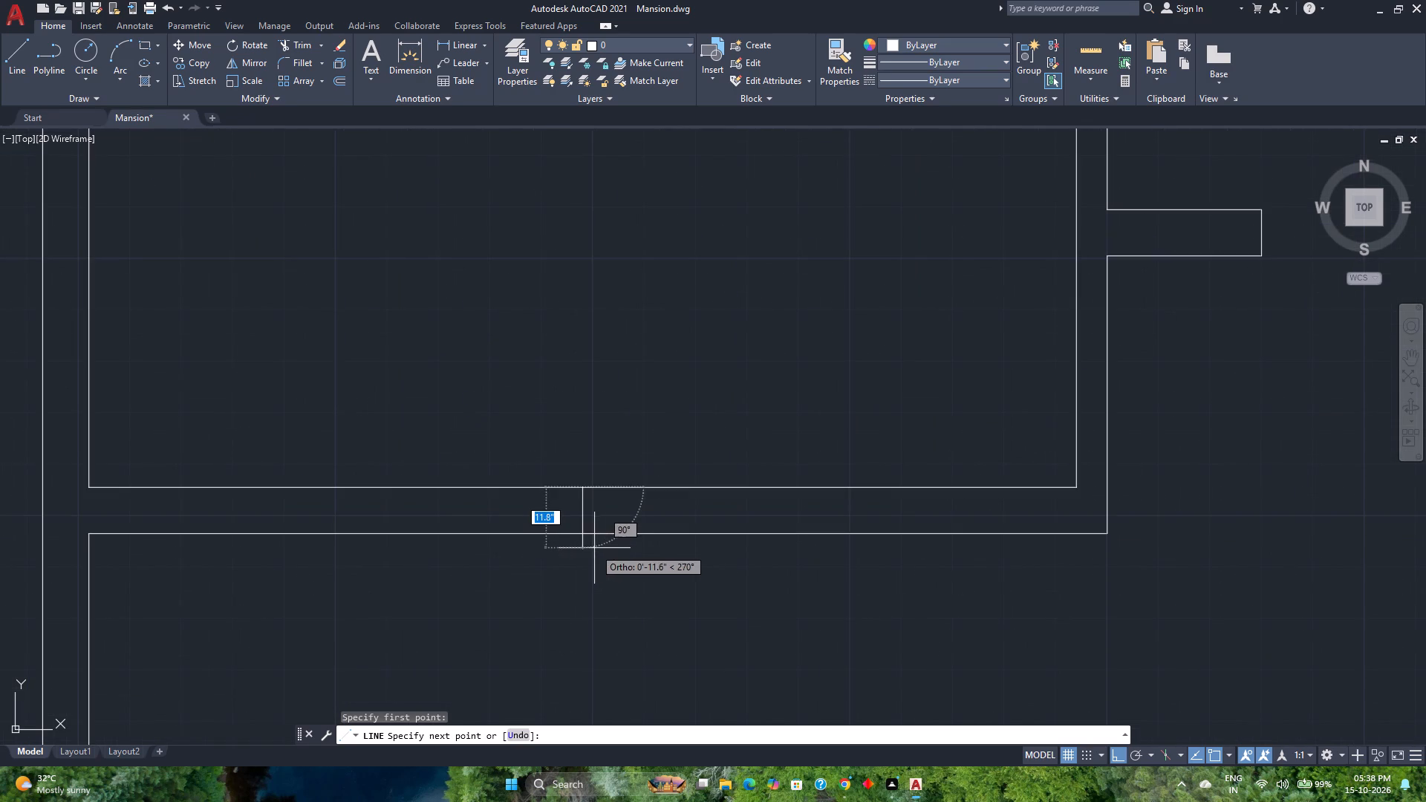
pyautogui.click(586, 534)
pyautogui.press('Escape')
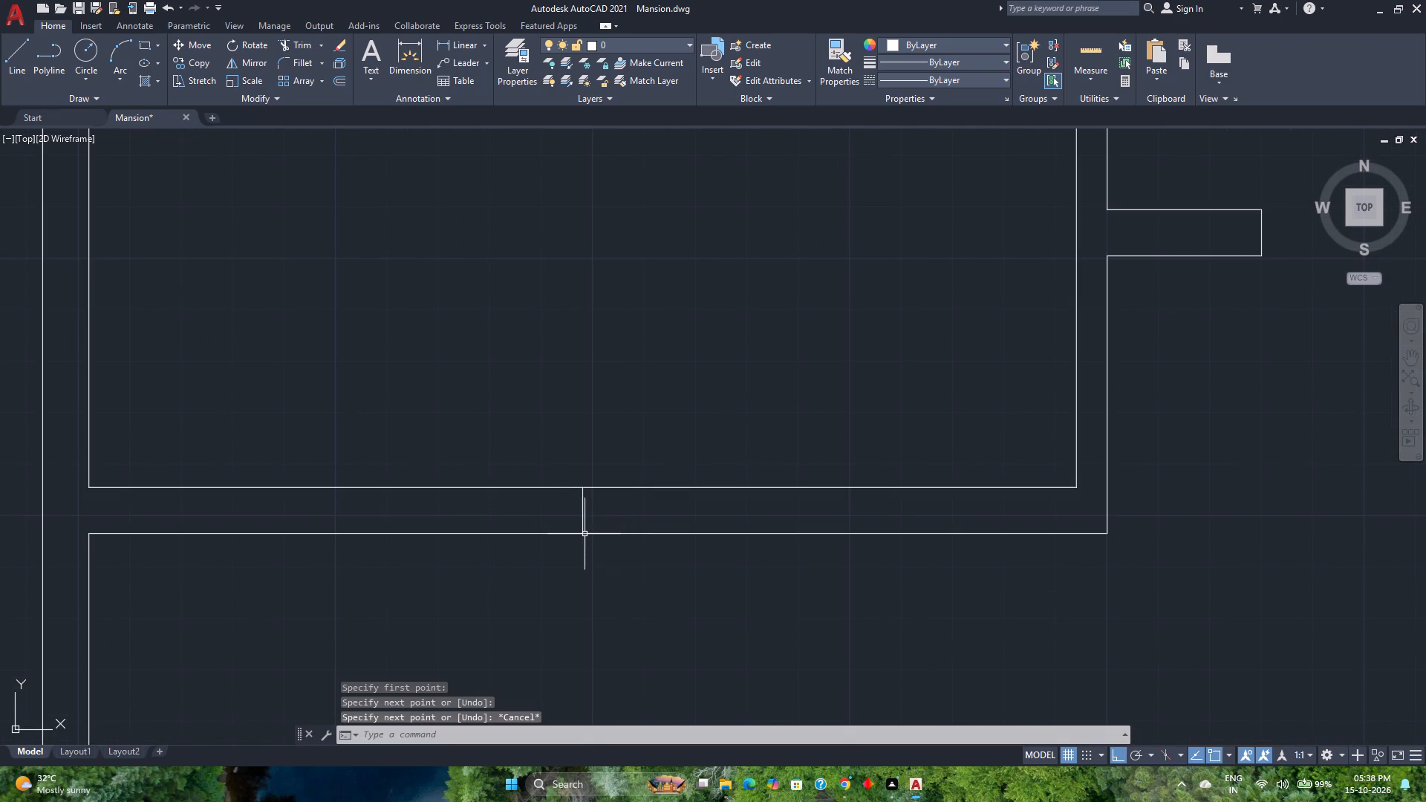
# Offset the short line in the southwest room's south wall 3' to both the west and east.
pyautogui.click(336, 84)
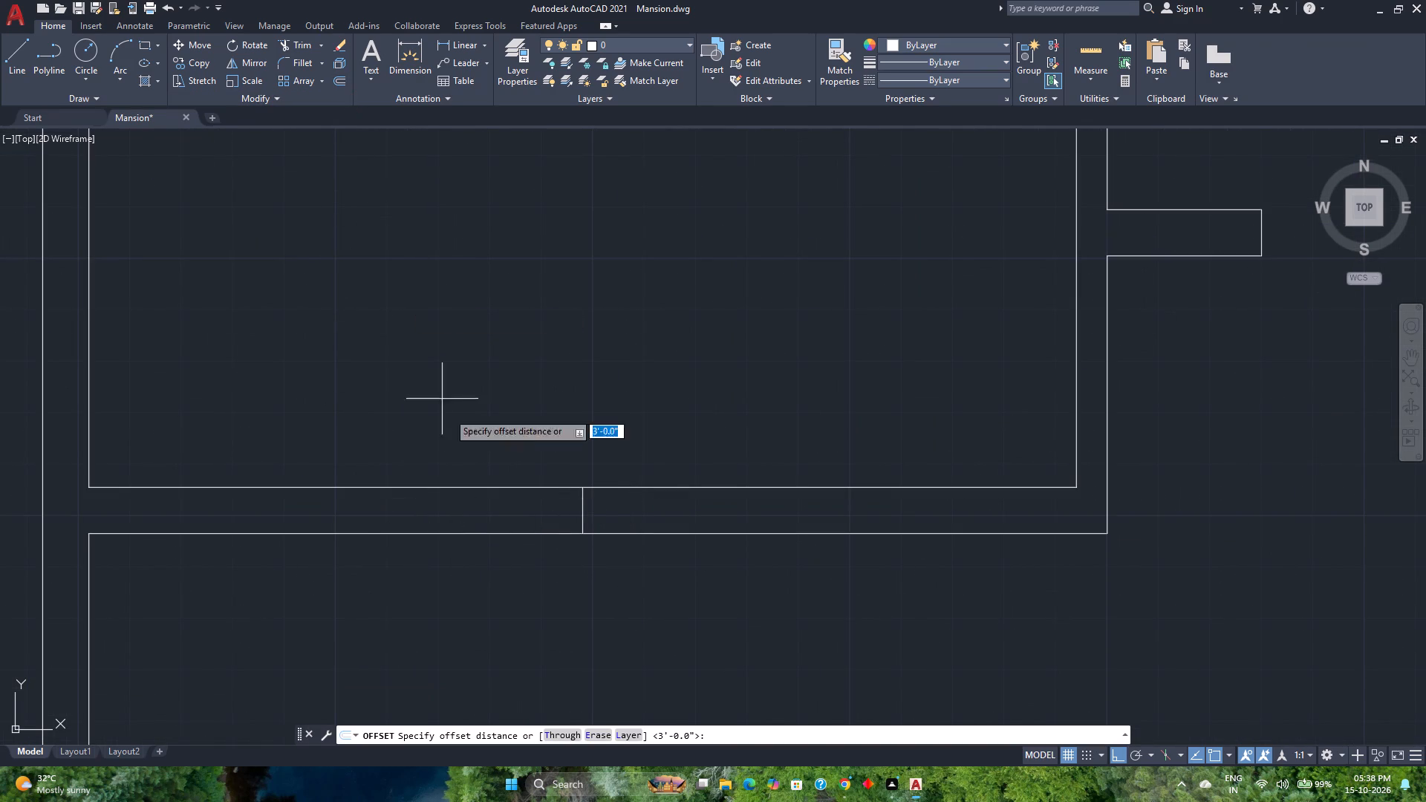
pyautogui.press('Return')
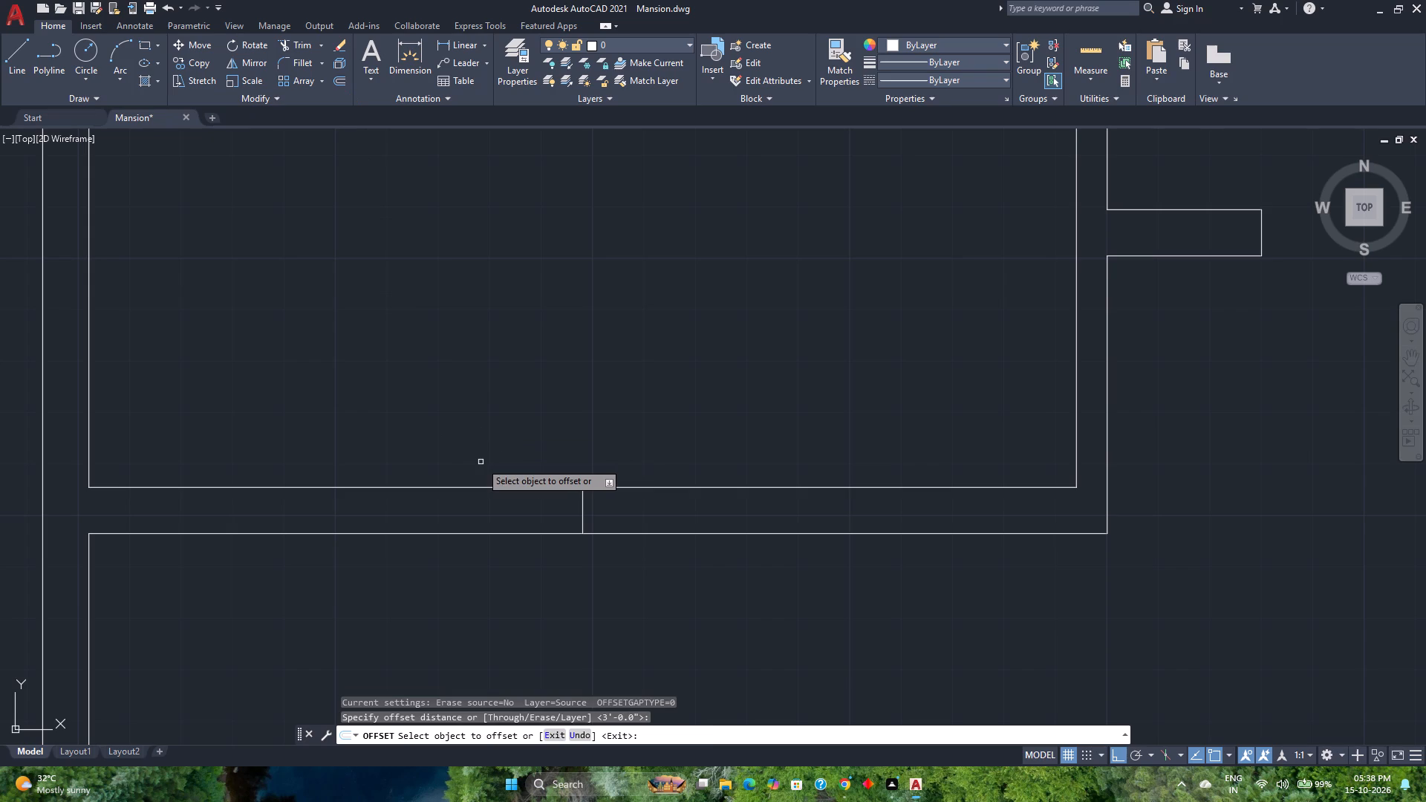
pyautogui.click(584, 516)
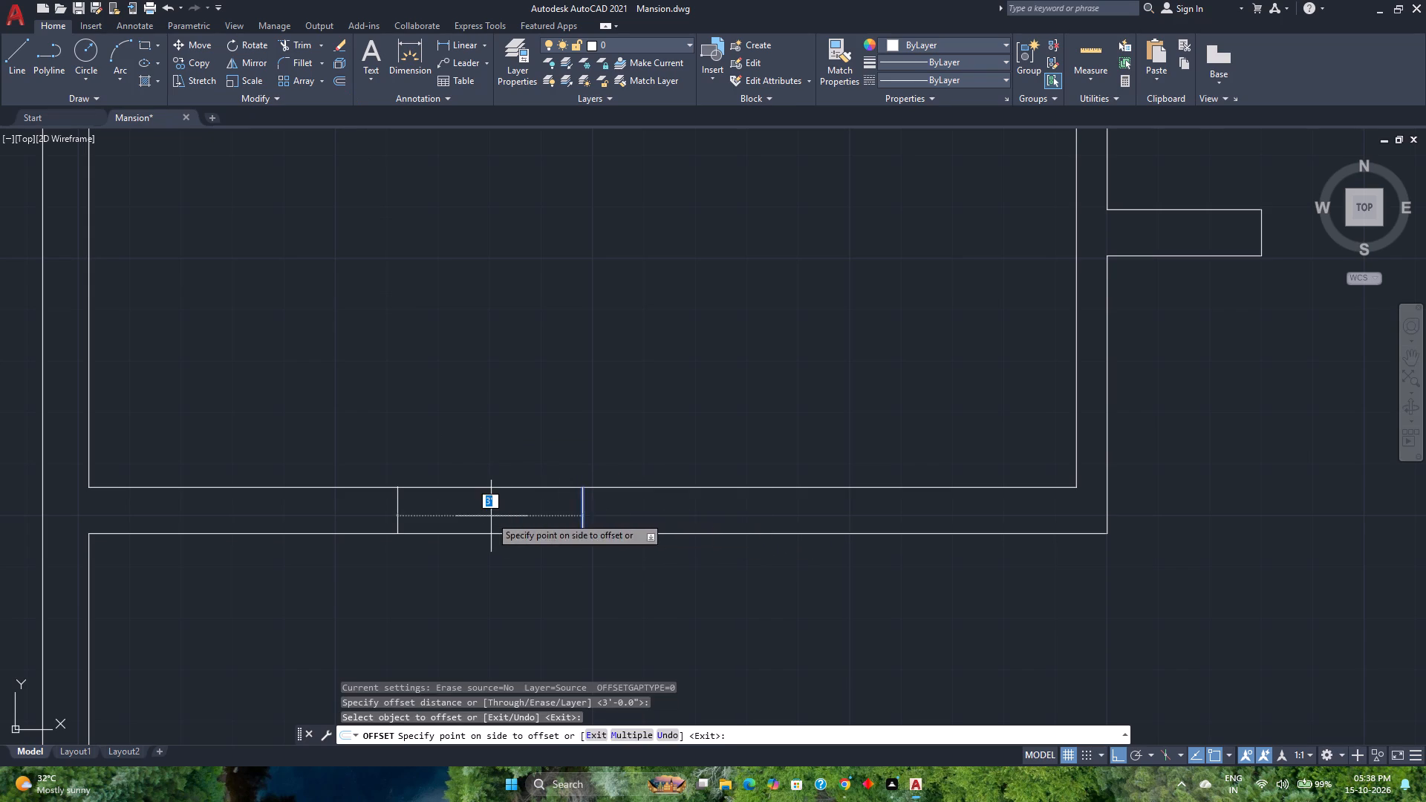
pyautogui.click(490, 516)
pyautogui.click(582, 509)
pyautogui.click(667, 506)
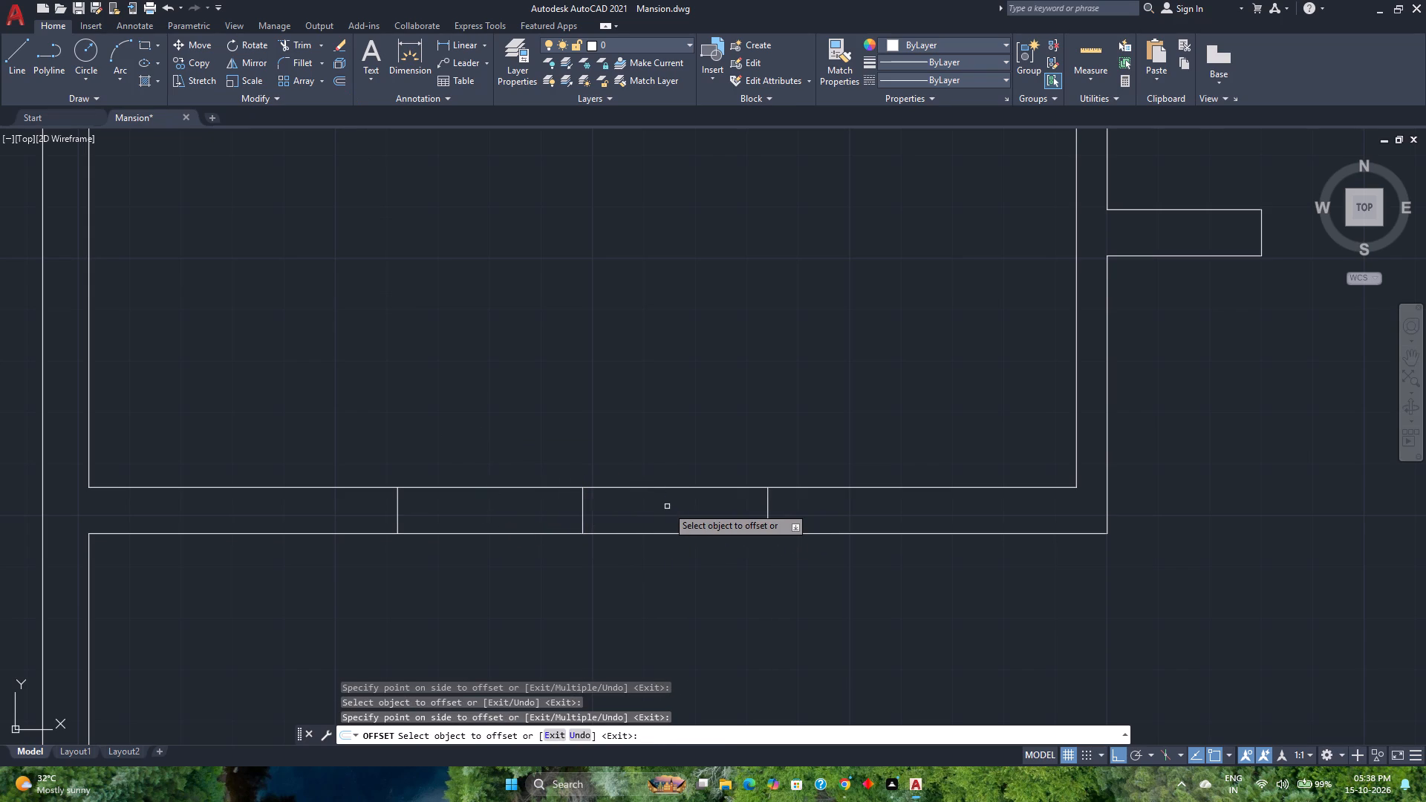
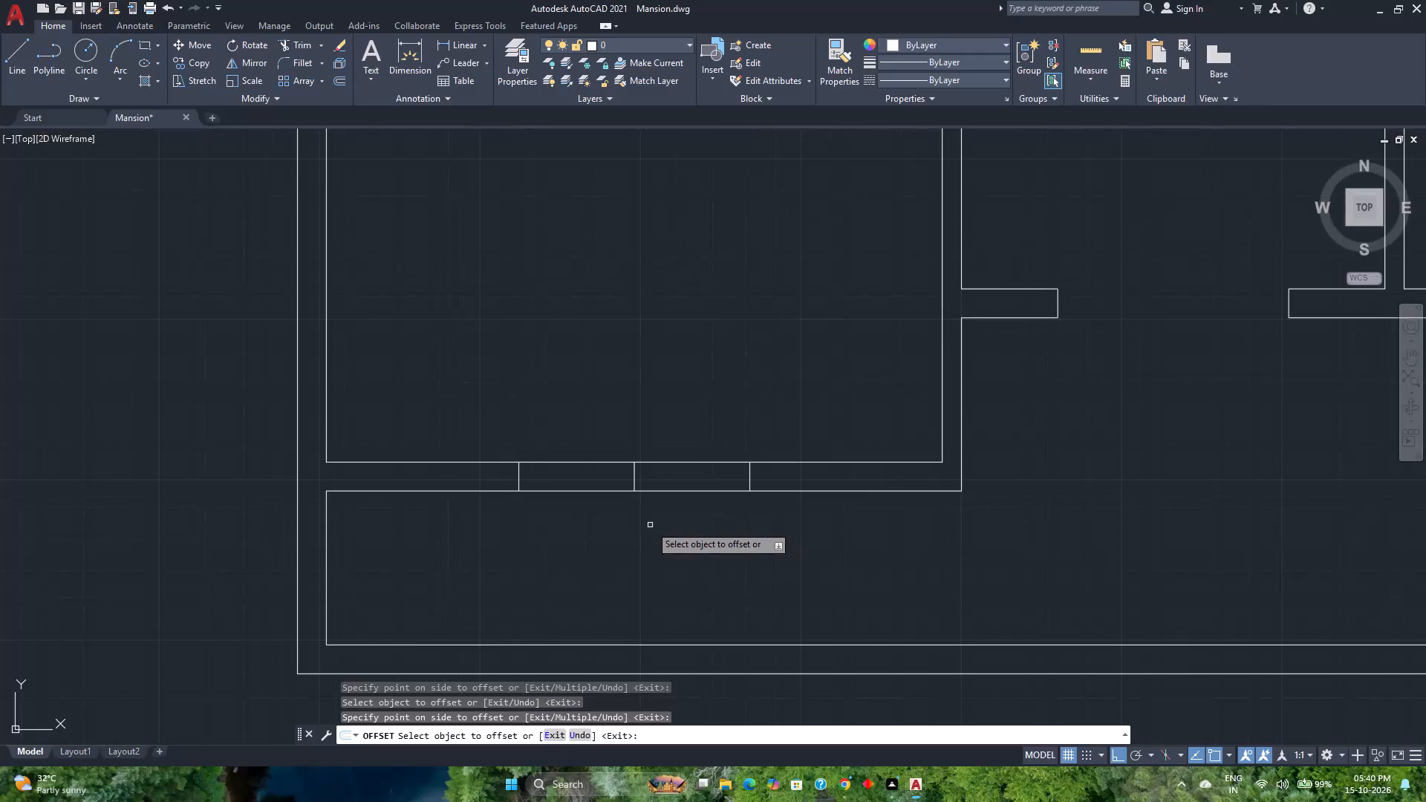
# Delete the middle of the three short lines across the south wall of the second plan's southwest room.
pyautogui.press('space')
pyautogui.scroll(3, 645, 502)
pyautogui.click(654, 431)
pyautogui.moveTo(594, 410); pyautogui.dragTo(547, 405)
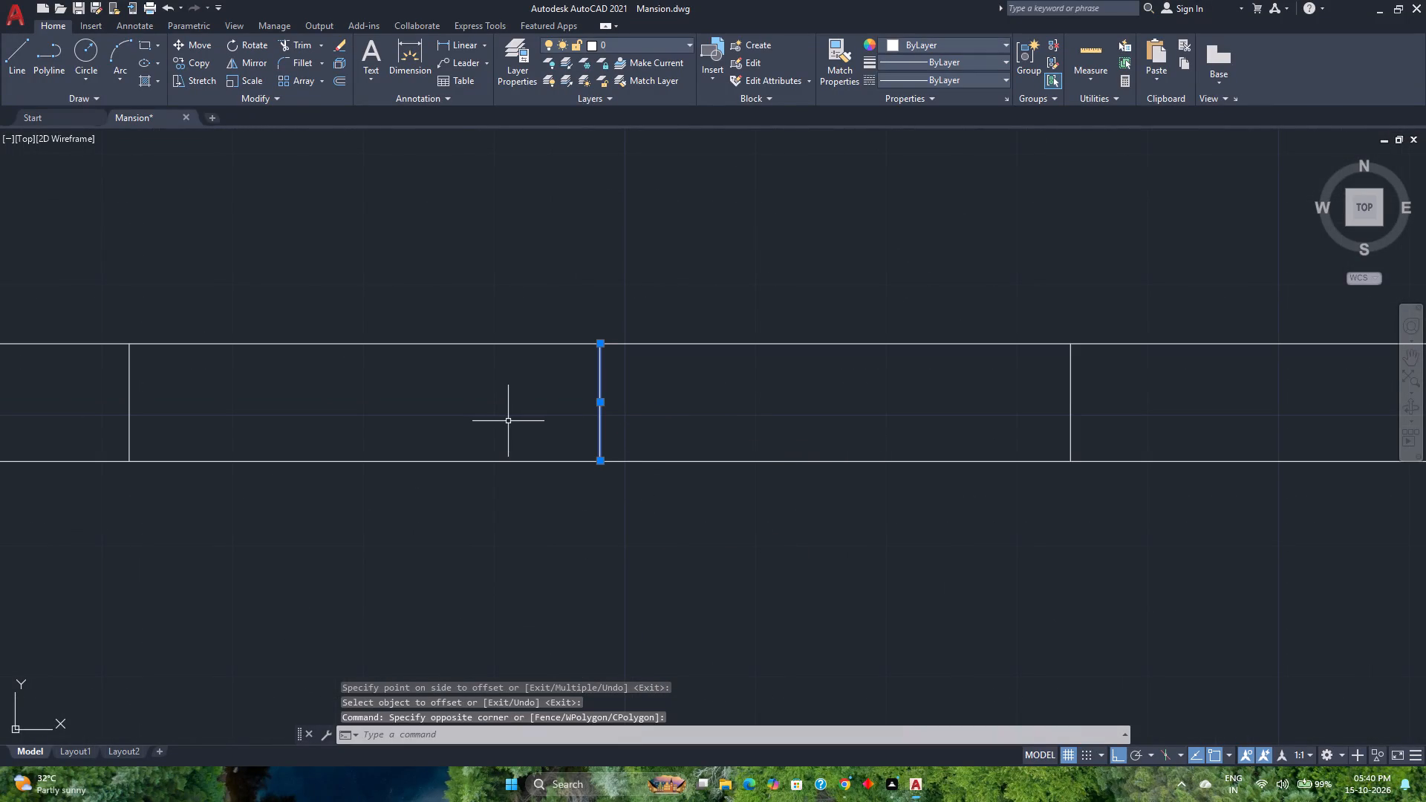
pyautogui.press('Delete')
# Draw a short line across the west wall of the second plan's small west room at the inner line's midpoint.
pyautogui.scroll(-4, 609, 531)
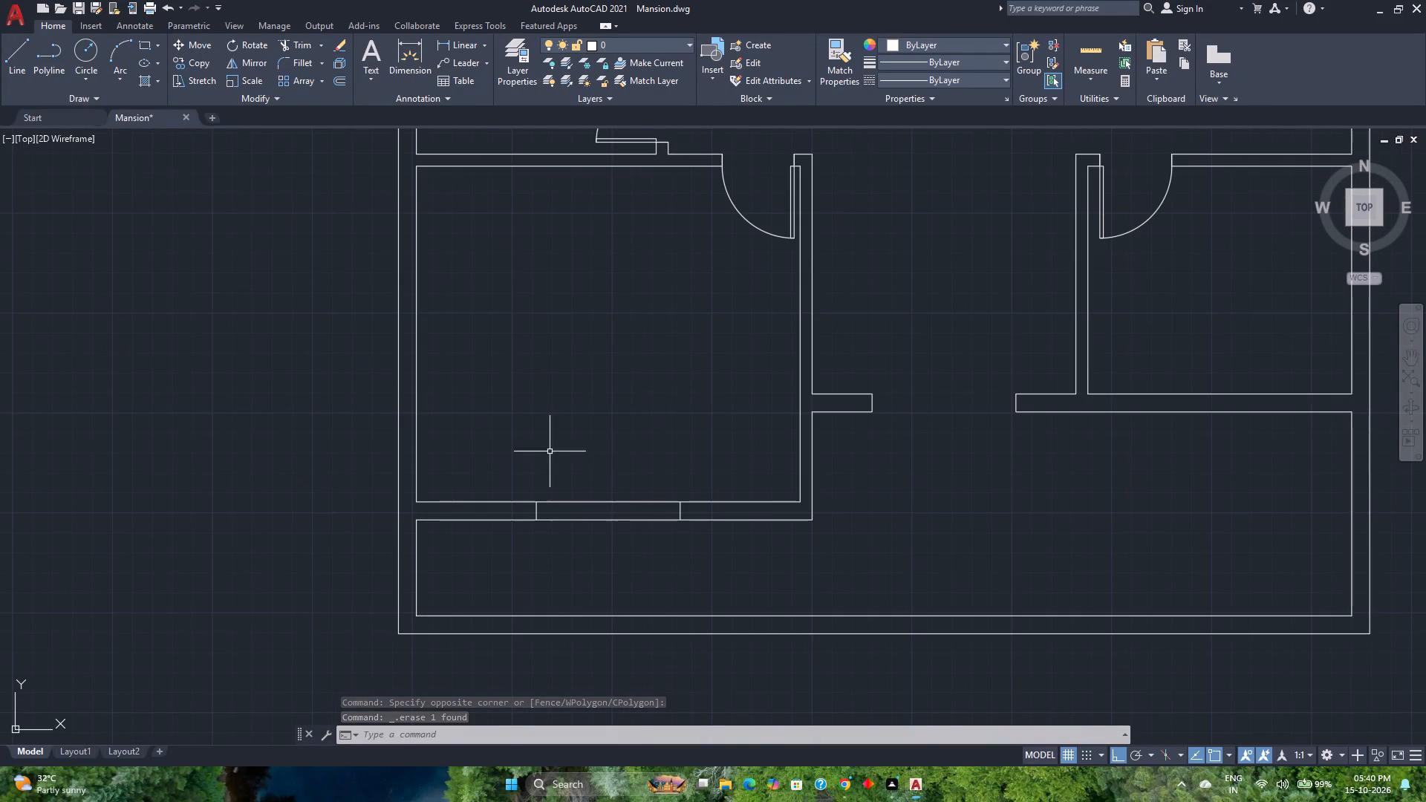
pyautogui.scroll(-2, 544, 426)
pyautogui.moveTo(544, 426); pyautogui.dragTo(541, 493, button='middle')
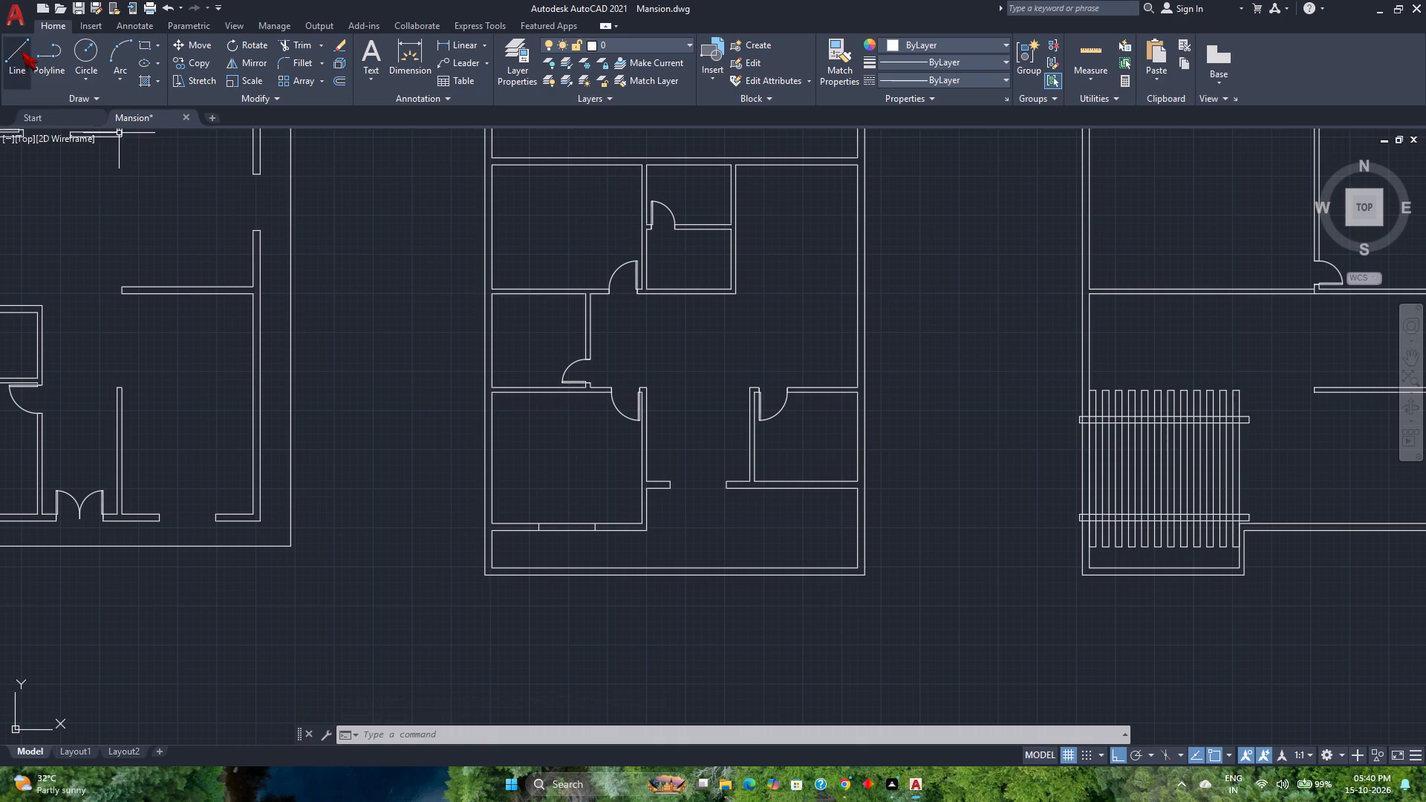
pyautogui.click(22, 51)
pyautogui.scroll(1, 501, 338)
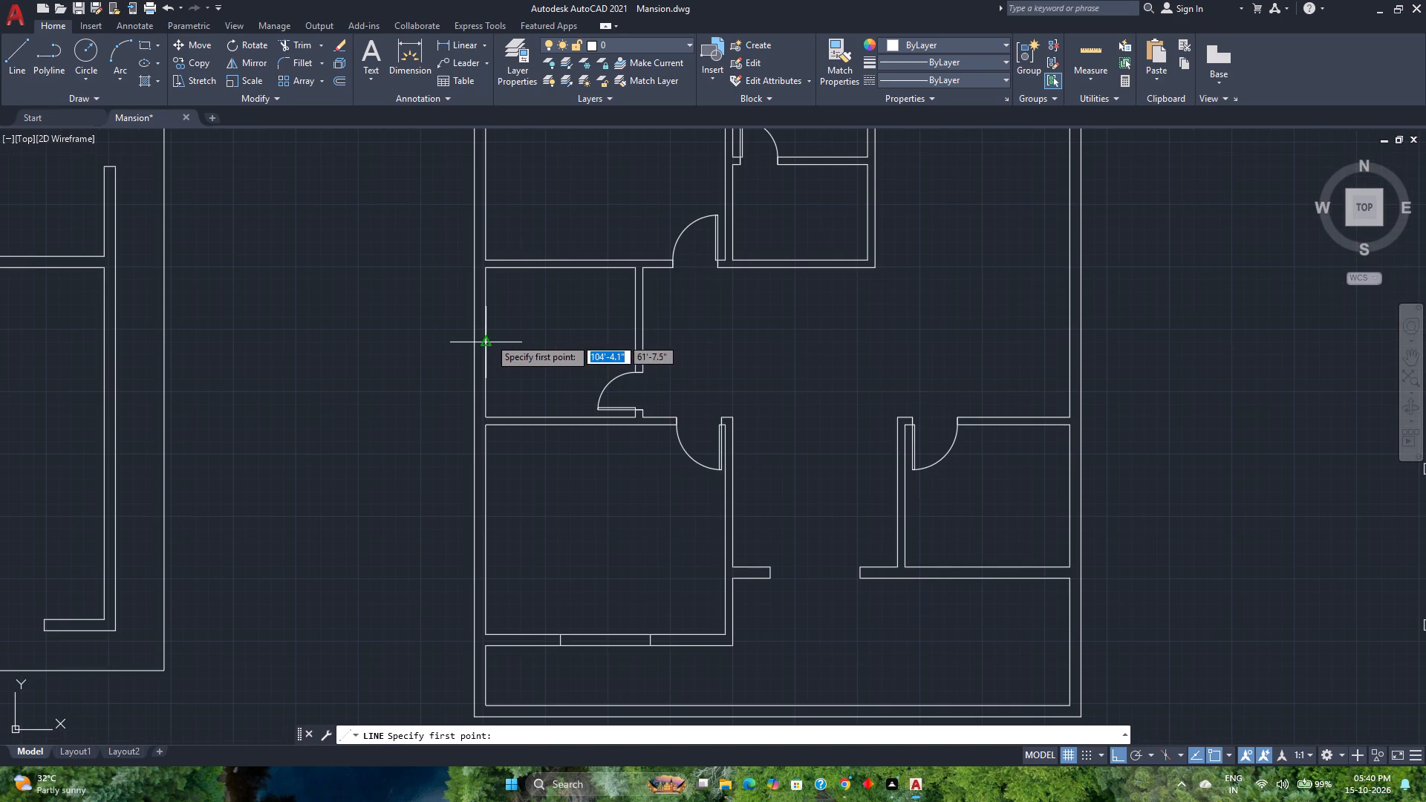
pyautogui.click(486, 338)
pyautogui.scroll(3, 469, 338)
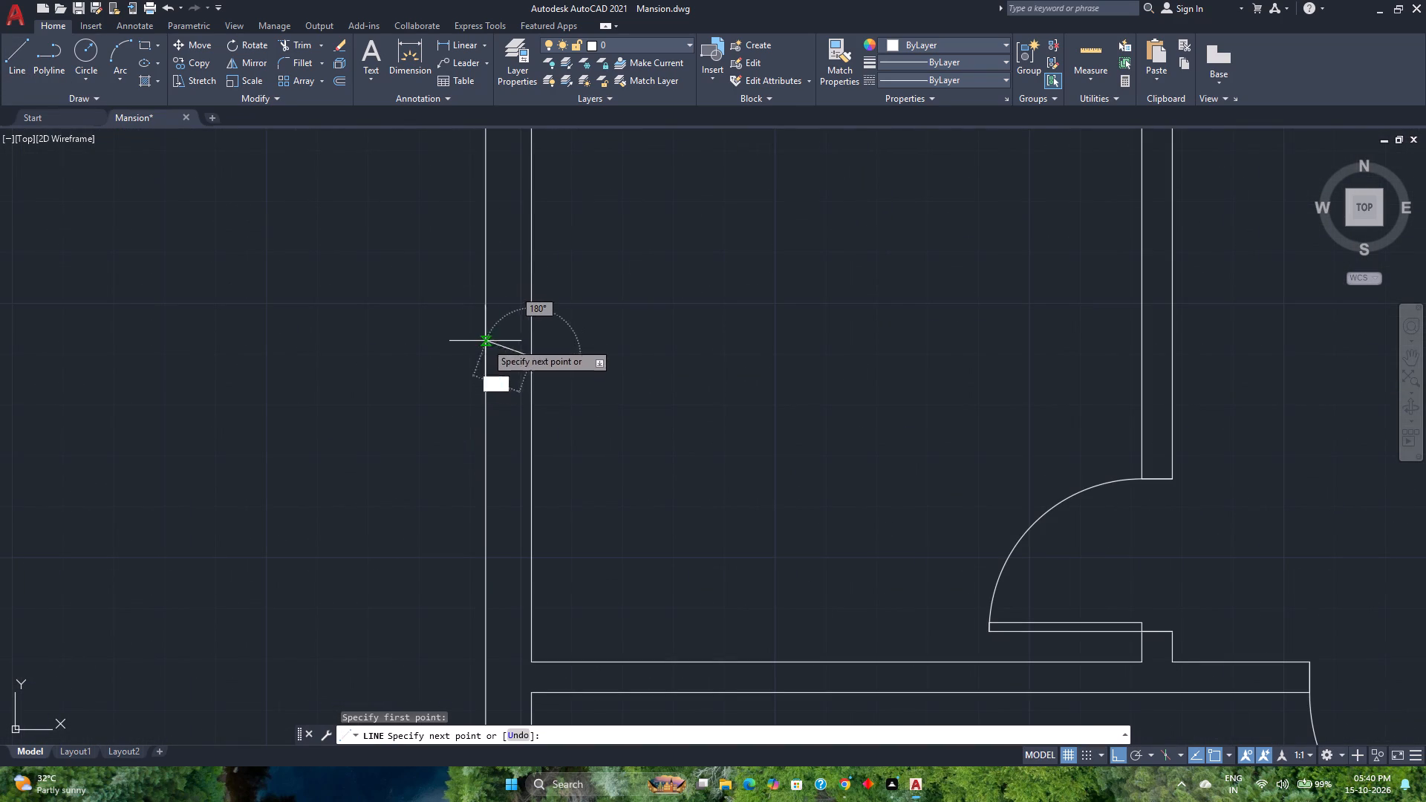
pyautogui.click(489, 353)
pyautogui.press('Escape')
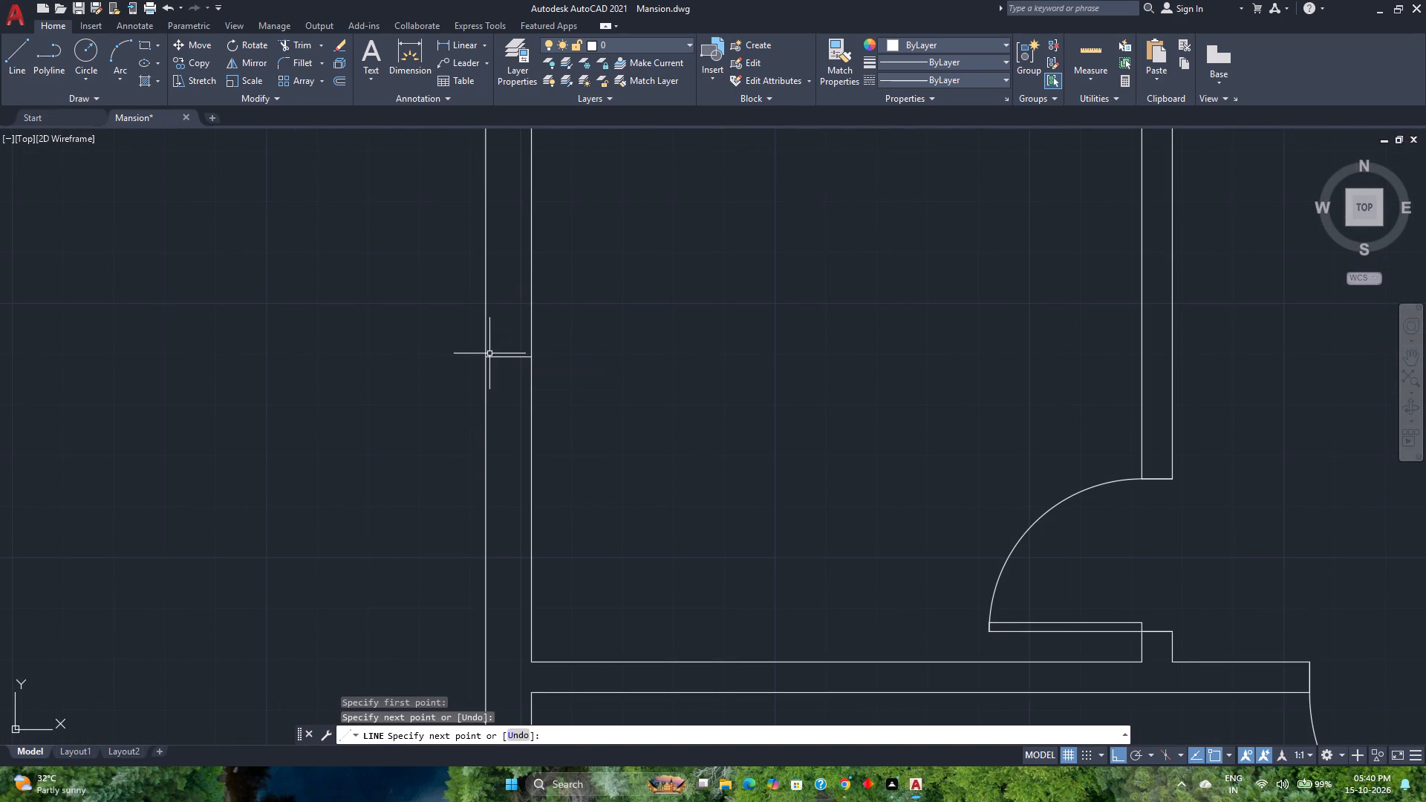
# Offset the short line in the small west room's west wall 1'6" to both the south and north.
pyautogui.click(347, 80)
pyautogui.scroll(-2, 392, 361)
pyautogui.moveTo(392, 361); pyautogui.dragTo(378, 440, button='middle')
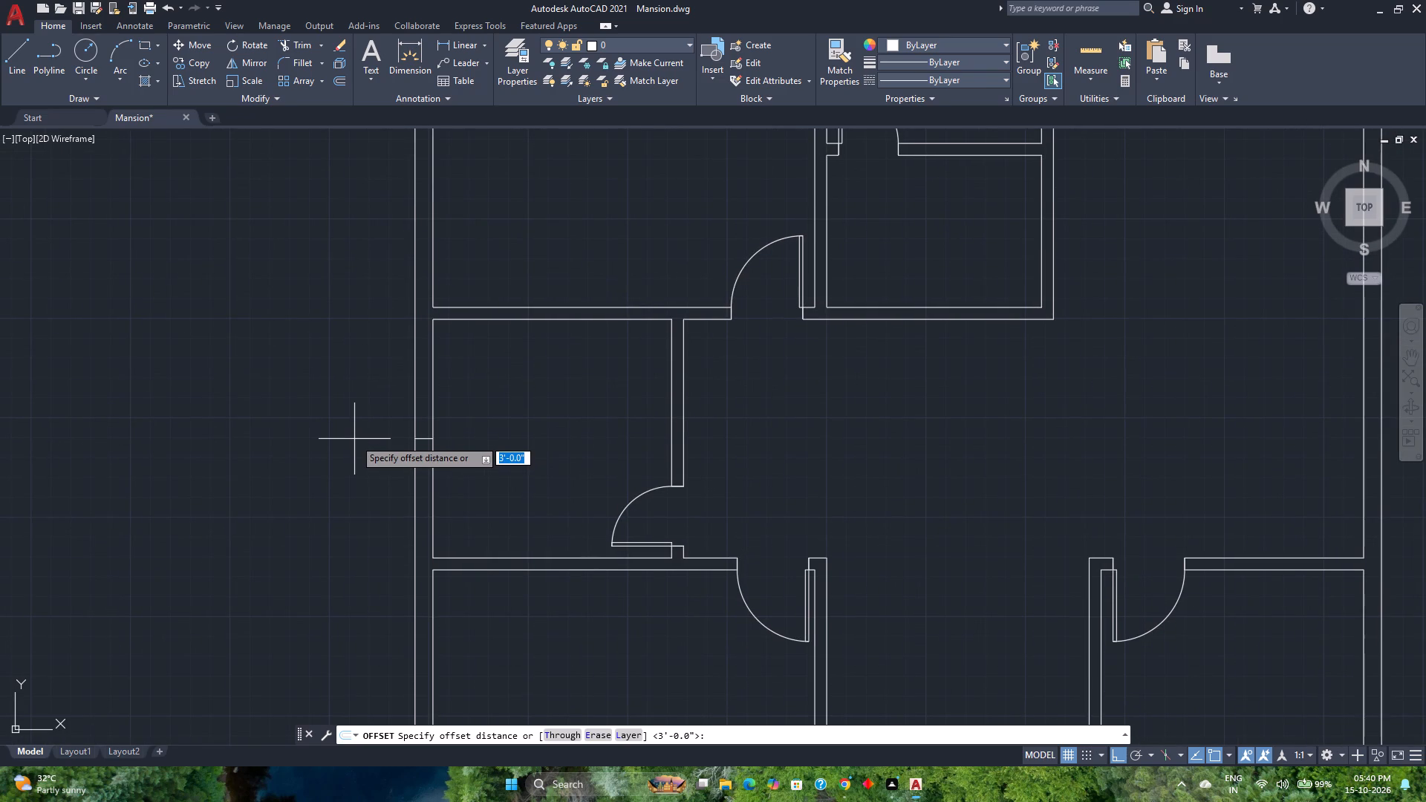
pyautogui.write("3'")
pyautogui.press('Return')
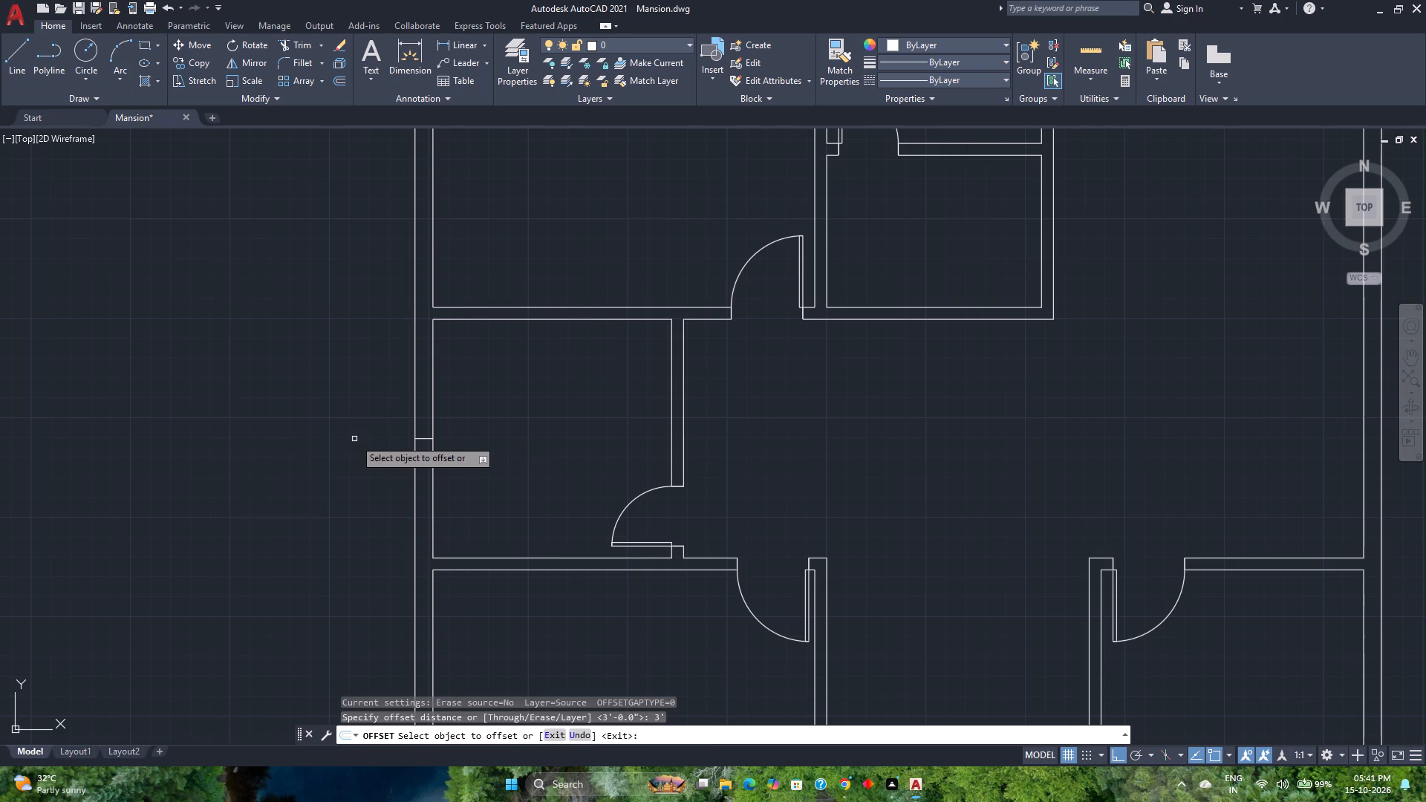
pyautogui.scroll(1, 367, 440)
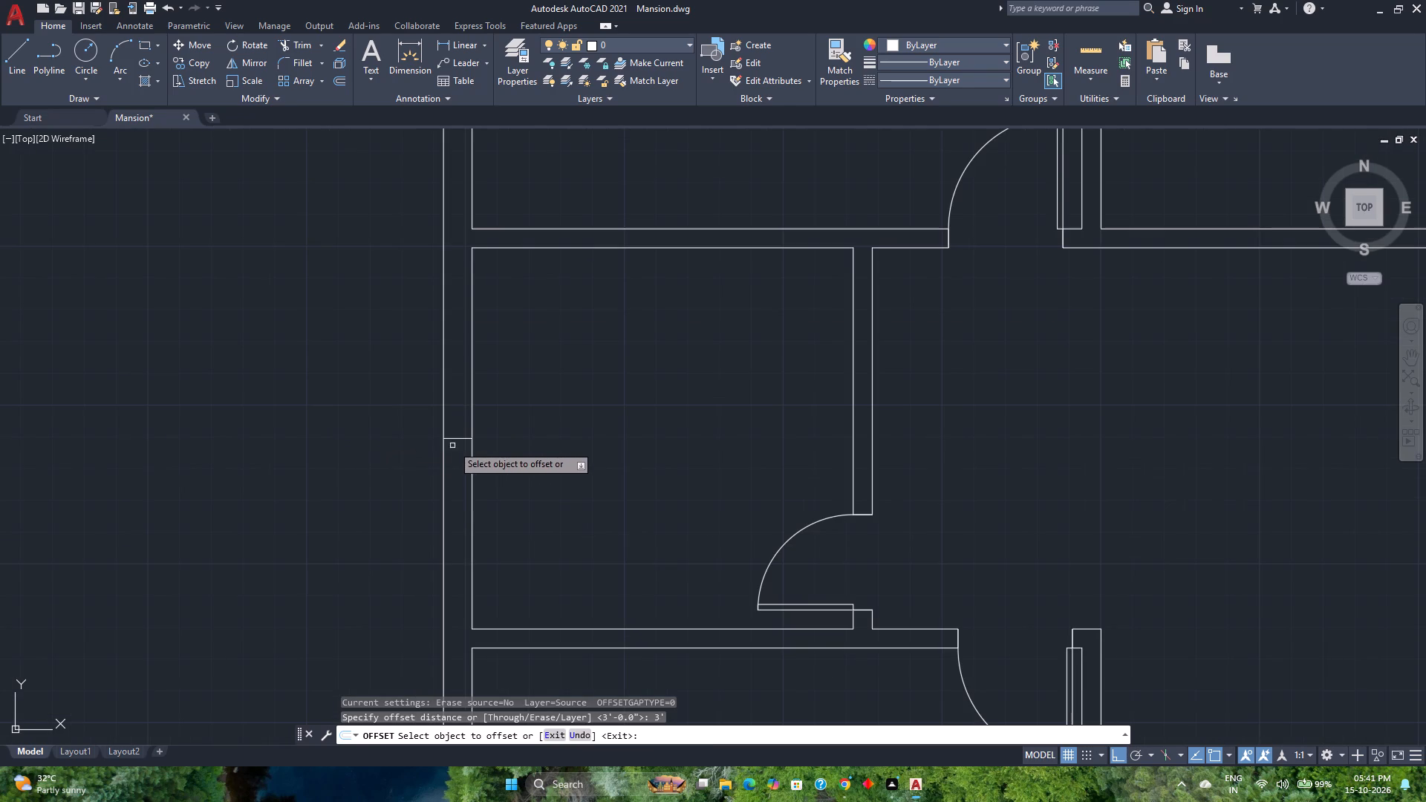
pyautogui.click(461, 438)
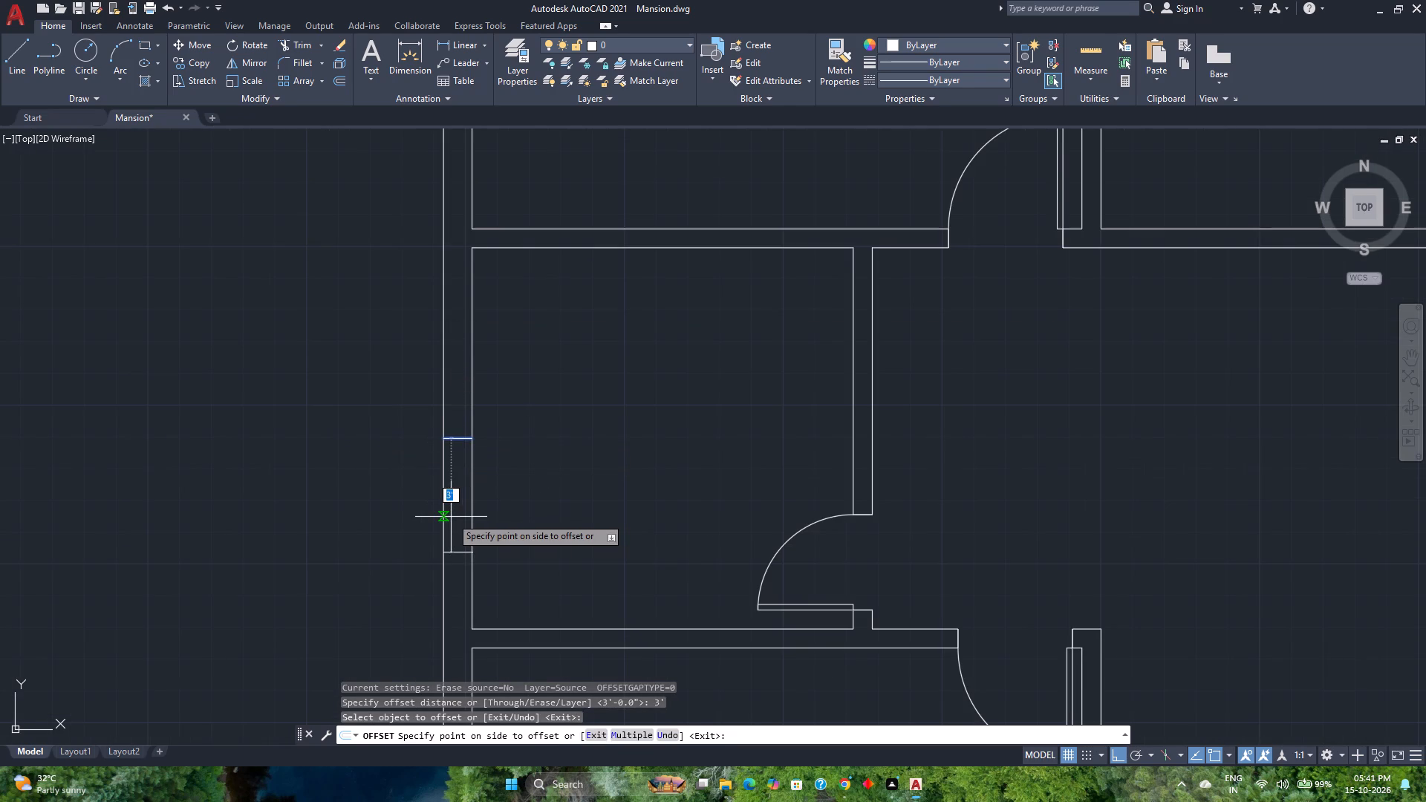
pyautogui.write('1\'6"')
pyautogui.press('Return')
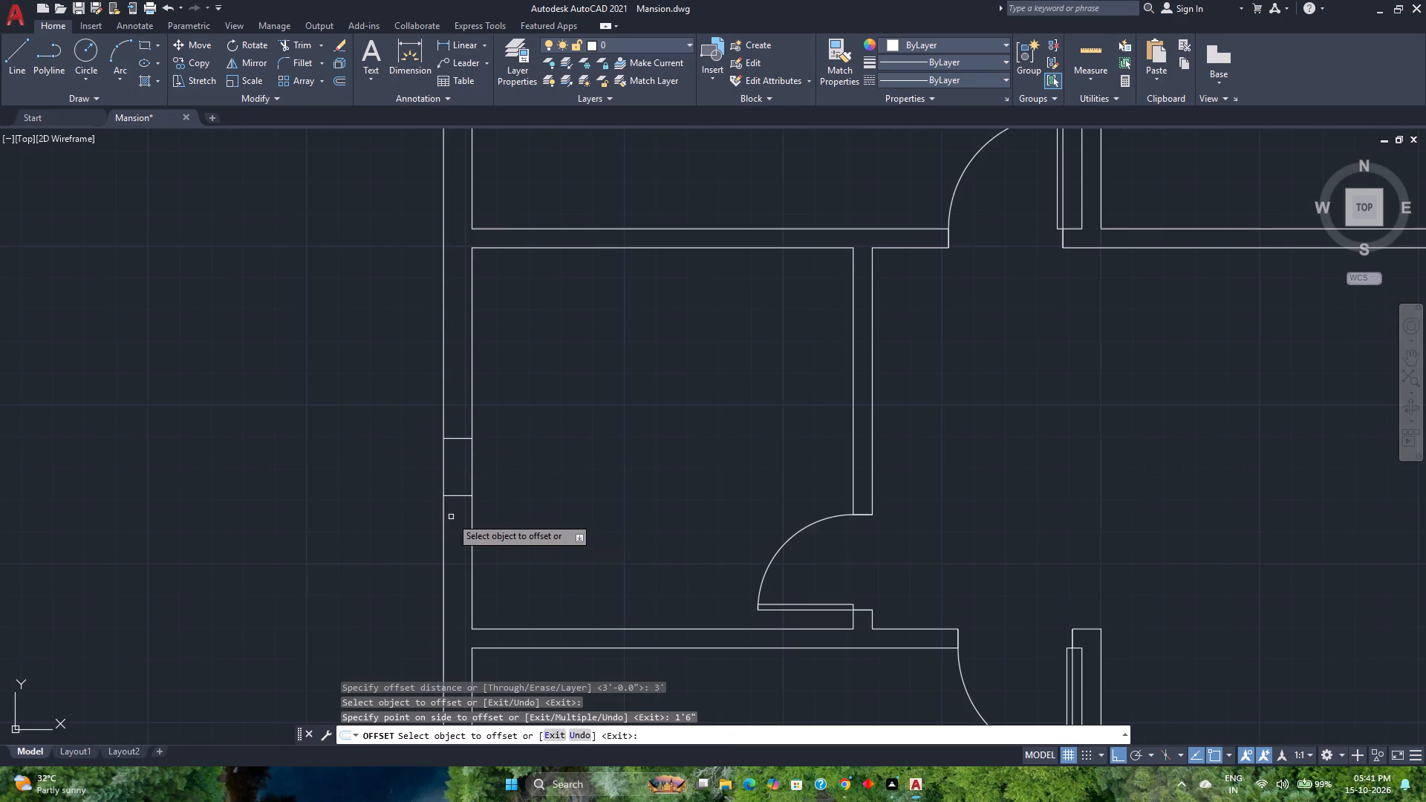
pyautogui.click(454, 438)
pyautogui.write('1\'6"')
pyautogui.press('Return')
pyautogui.press('space')
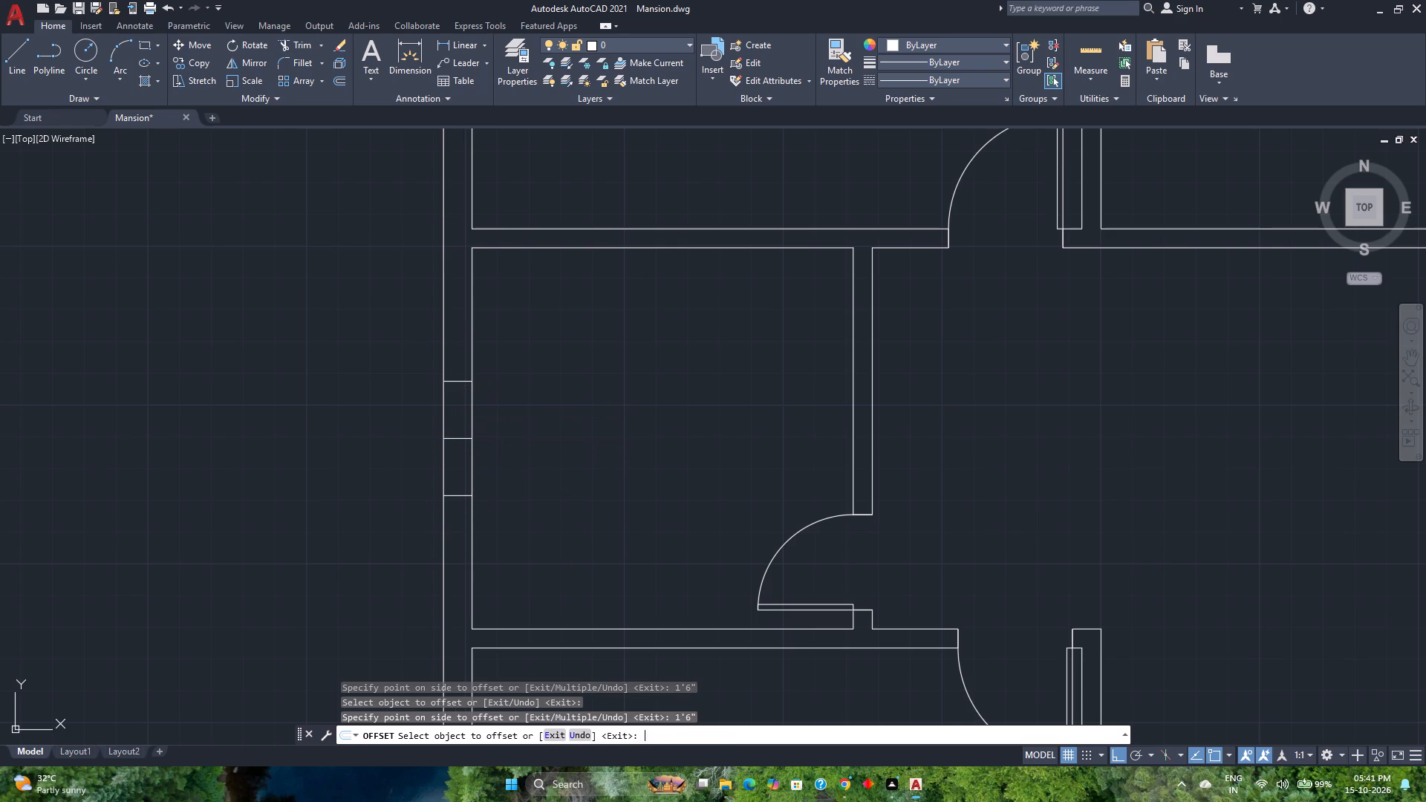
# Delete the middle of the three short lines in the small west room's west wall.
pyautogui.scroll(2, 464, 391)
pyautogui.click(460, 568)
pyautogui.click(432, 473)
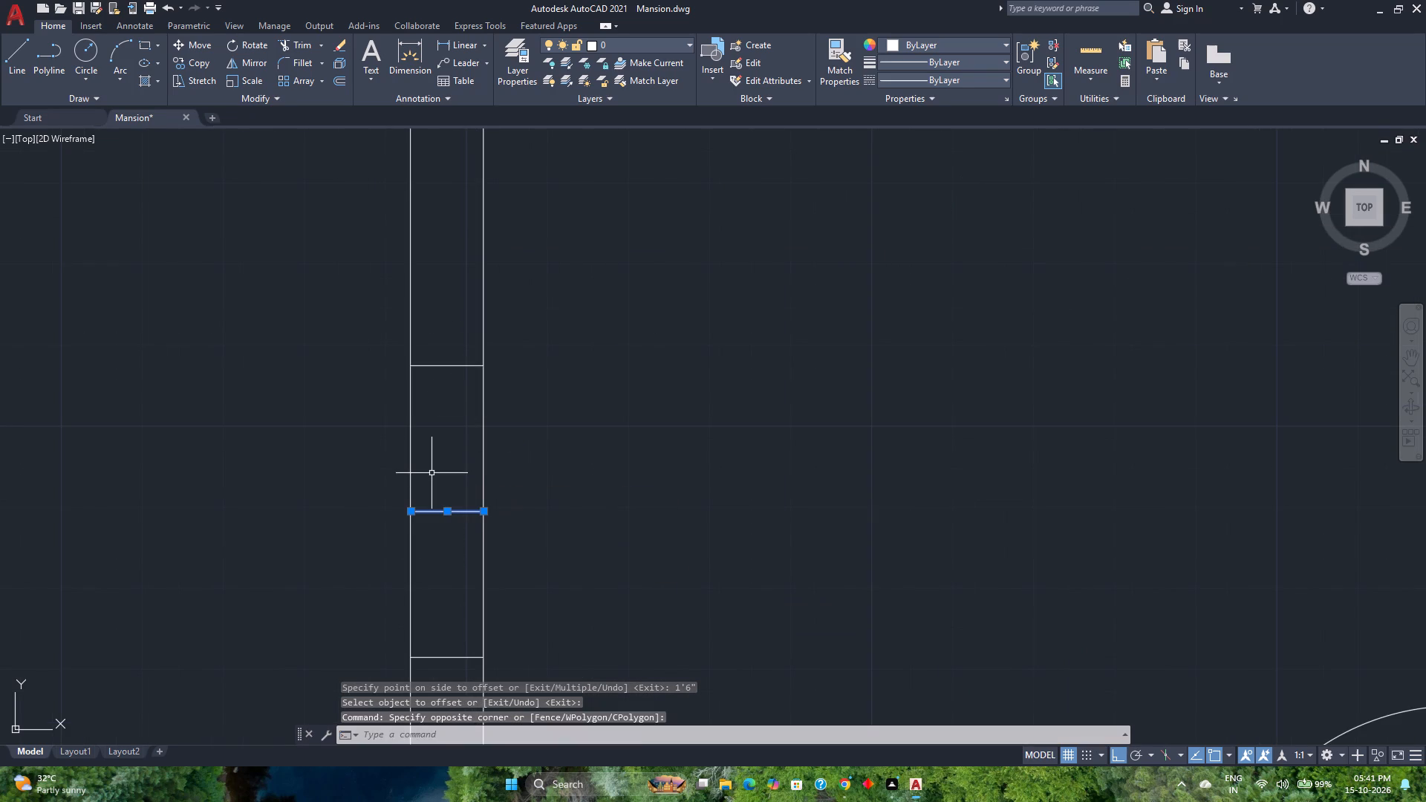
pyautogui.press('Delete')
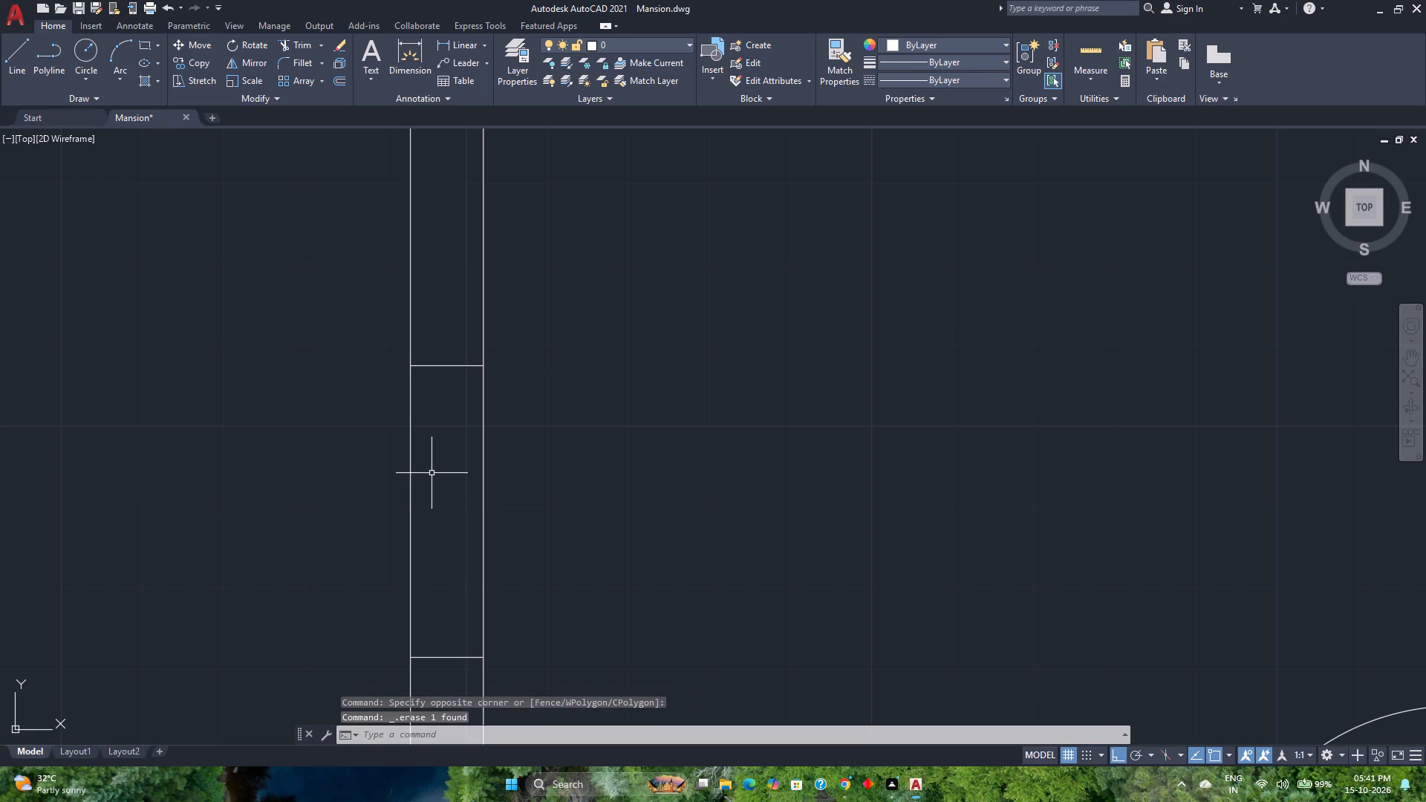
# Draw a short line across the west wall of the room directly north of the small west room, at the inner line's midpoint.
pyautogui.scroll(-5, 446, 461)
pyautogui.moveTo(484, 469); pyautogui.dragTo(462, 492, button='middle')
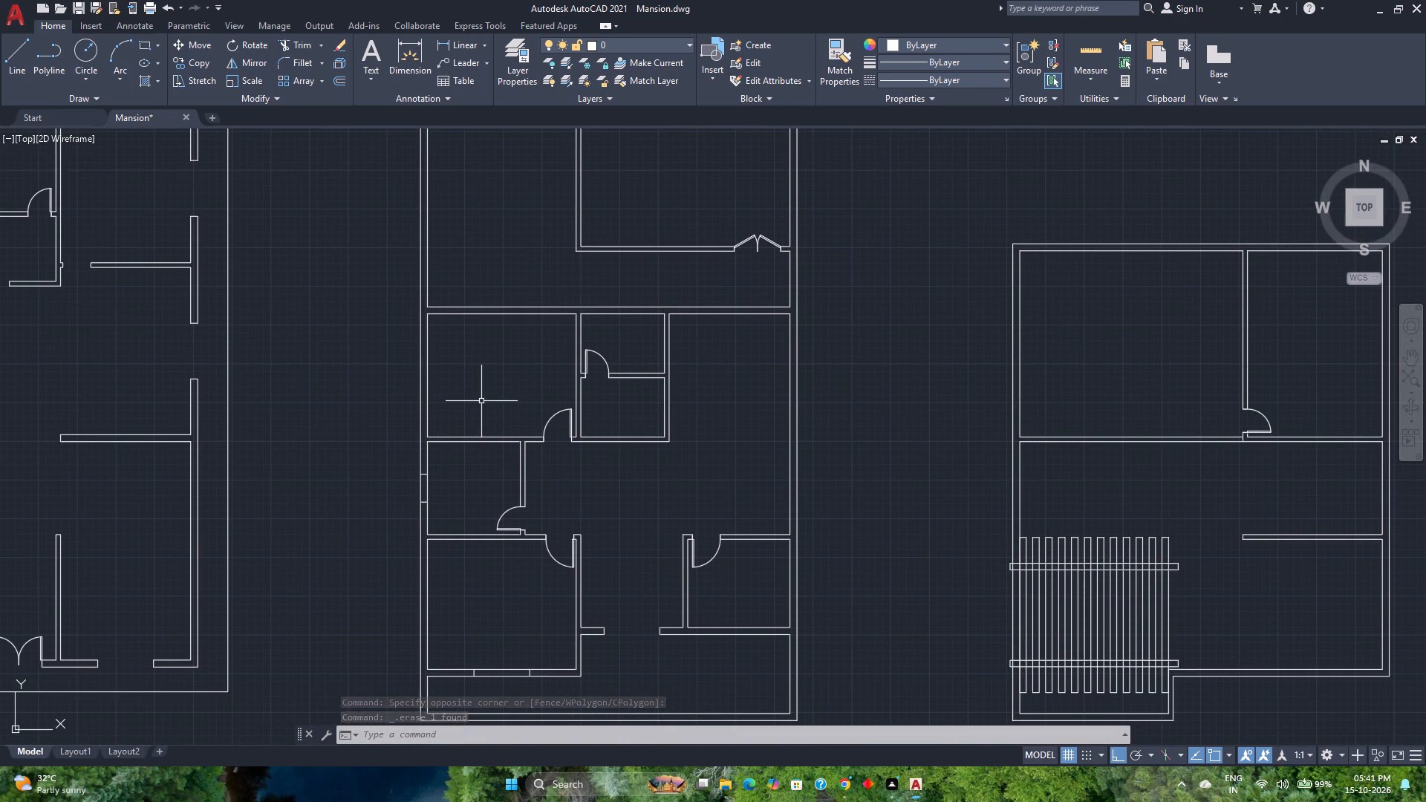
pyautogui.scroll(2, 481, 401)
pyautogui.scroll(-2, 481, 401)
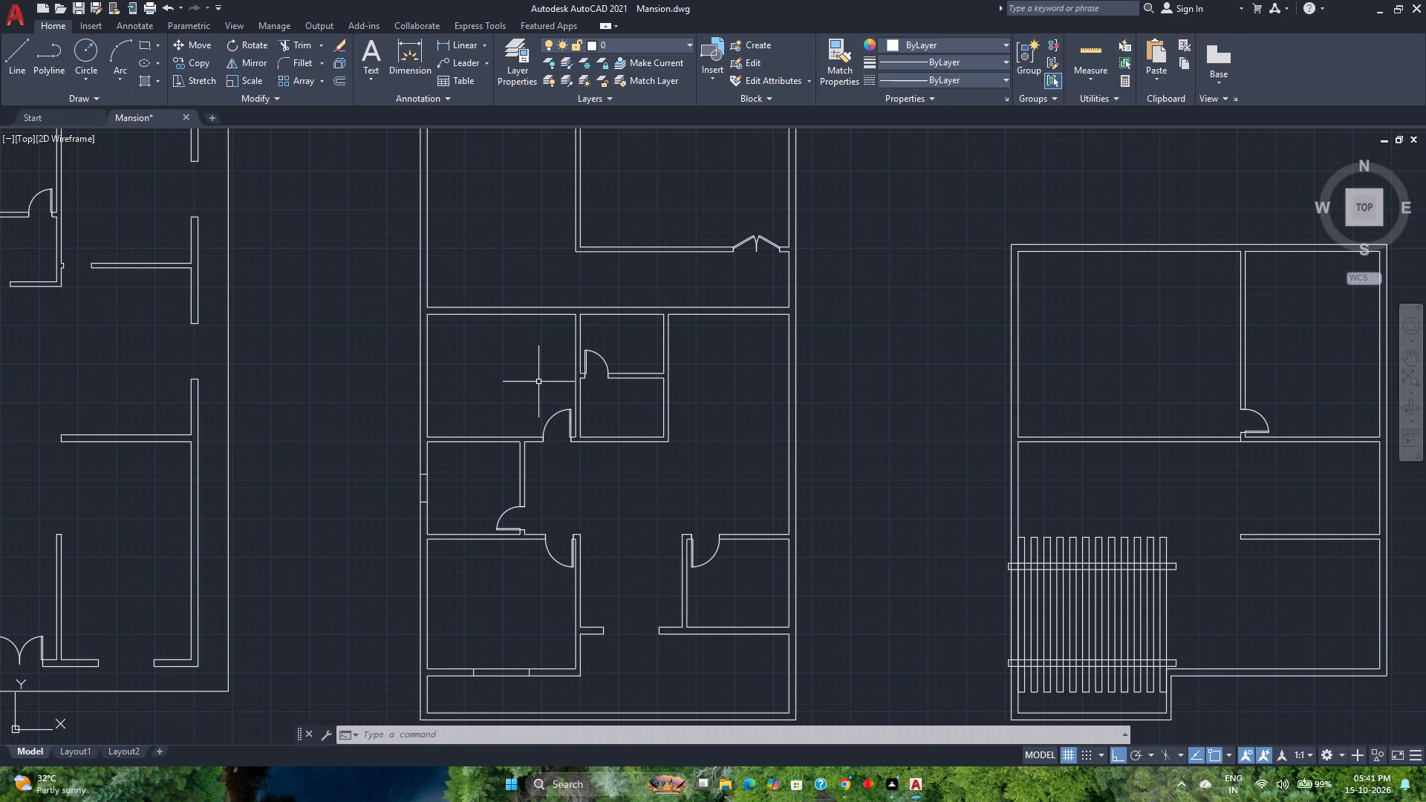
pyautogui.moveTo(522, 379); pyautogui.dragTo(498, 379, button='middle')
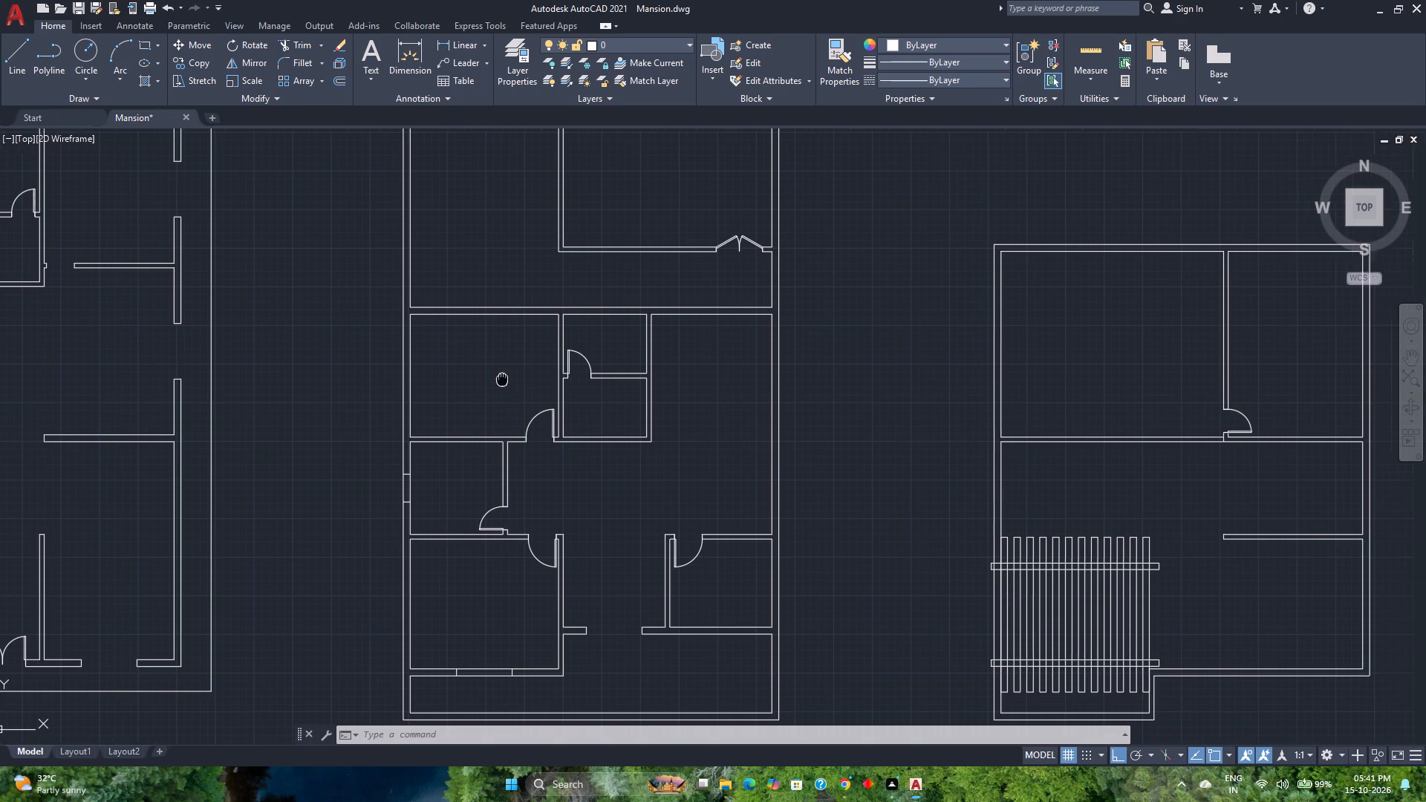
pyautogui.moveTo(498, 379); pyautogui.dragTo(425, 416, button='middle')
pyautogui.scroll(-1, 425, 416)
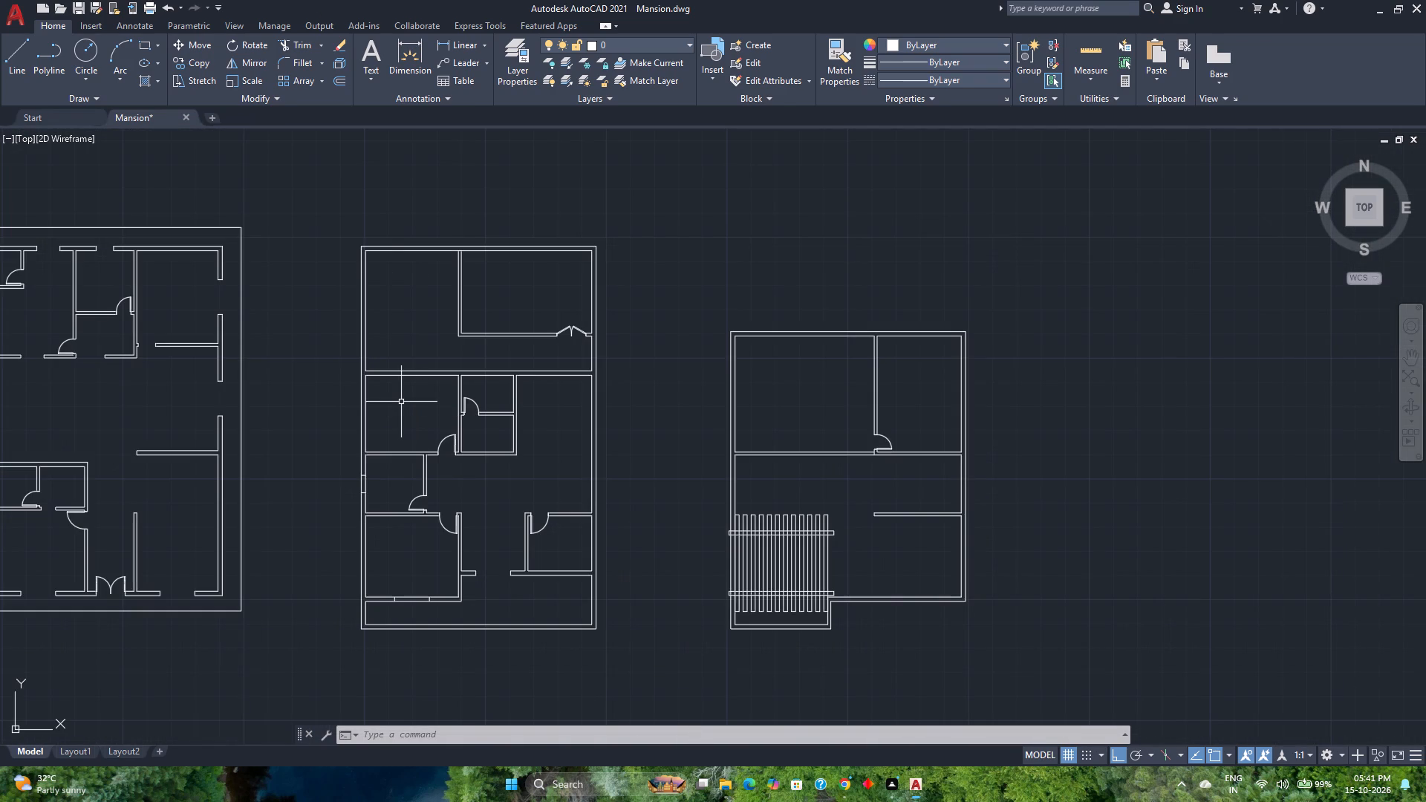
pyautogui.click(12, 49)
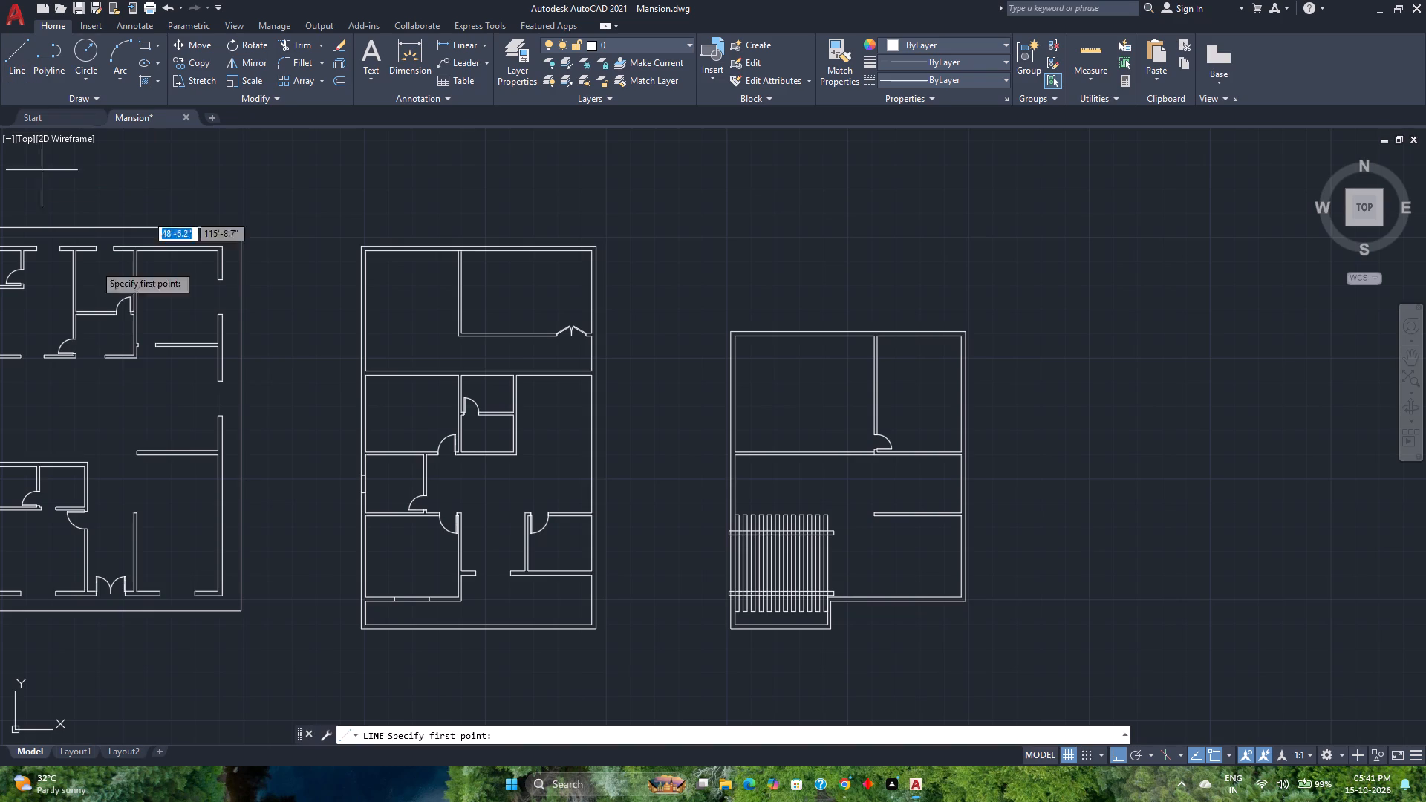
pyautogui.scroll(2, 386, 408)
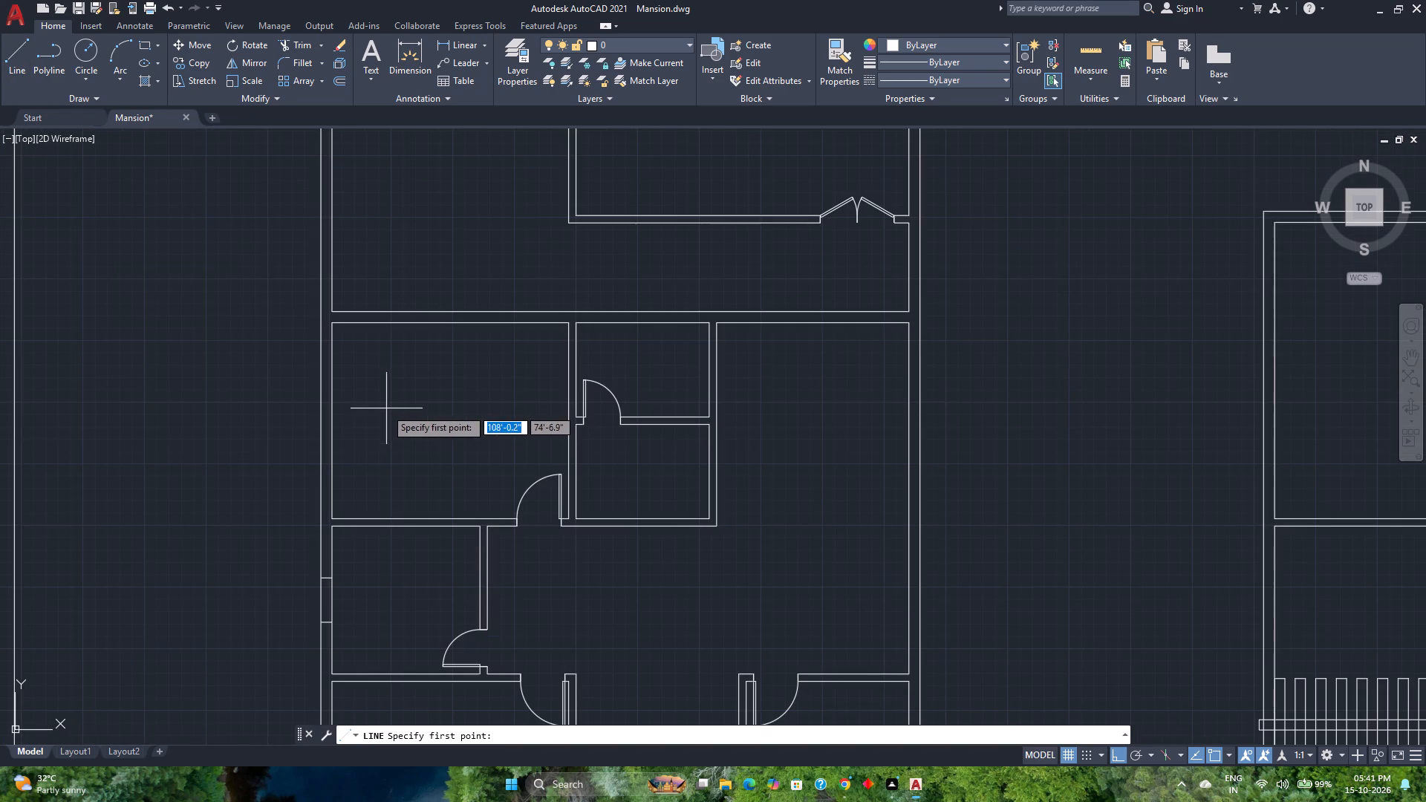
pyautogui.click(330, 422)
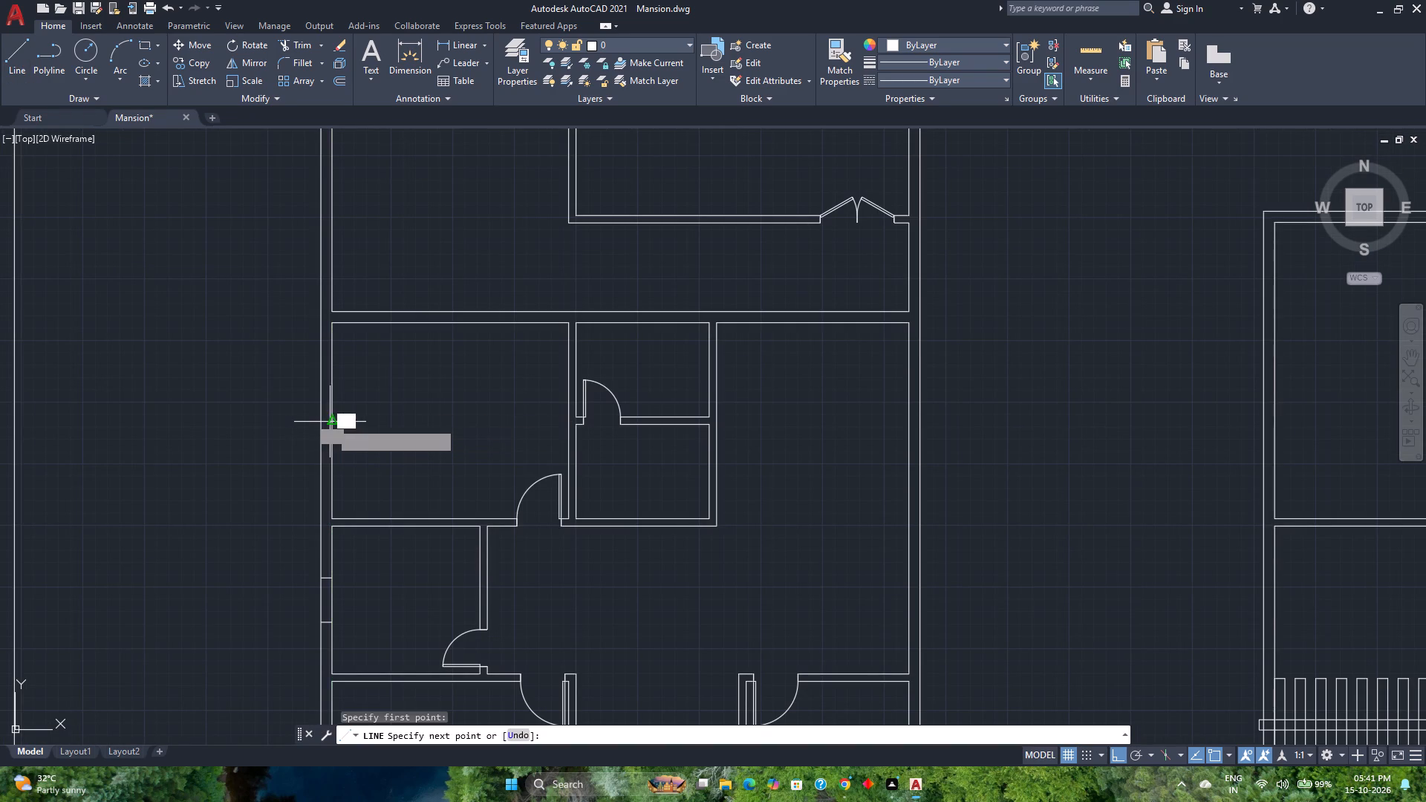
pyautogui.scroll(2, 330, 422)
pyautogui.click(306, 423)
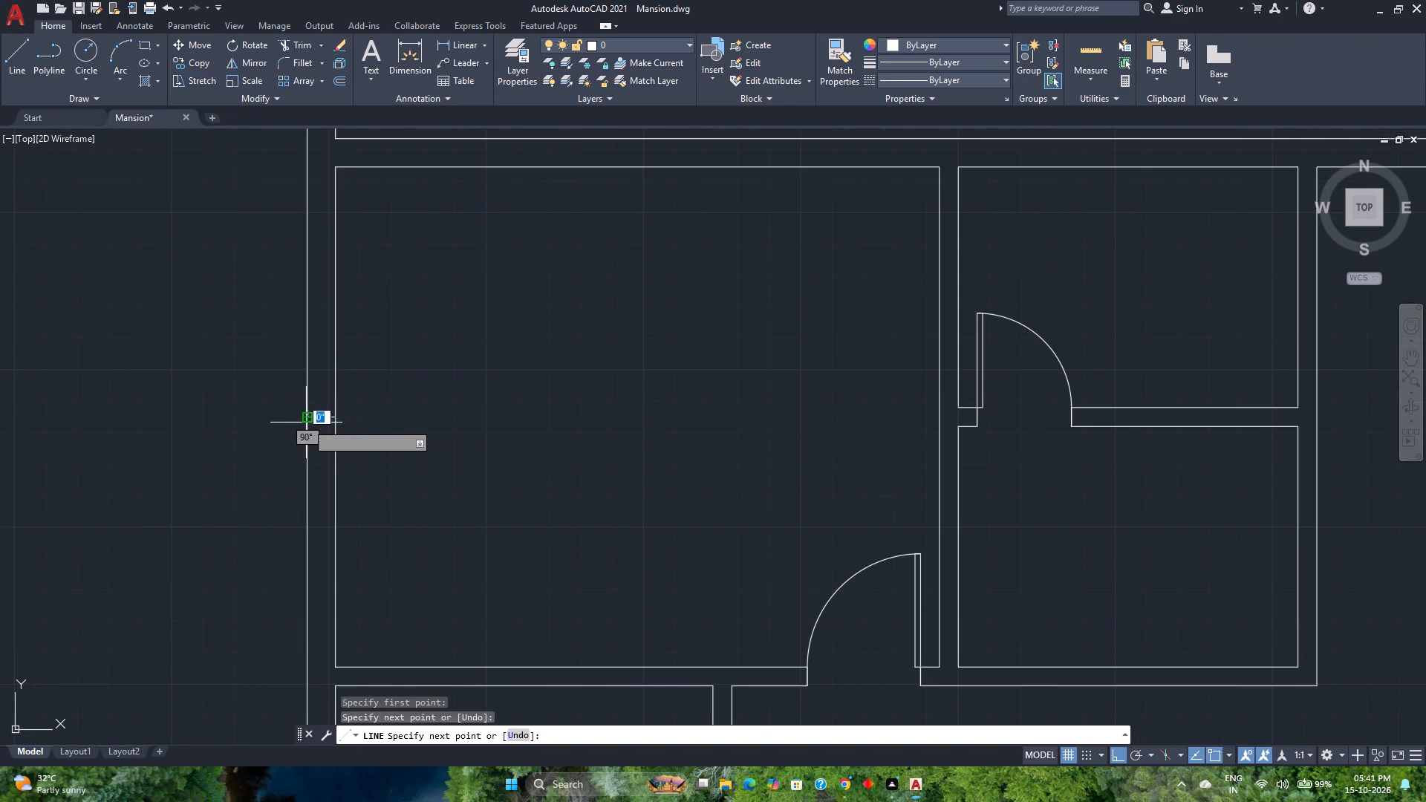
pyautogui.press('Escape')
# Offset the short line in that room's west wall 3' to both the north and south.
pyautogui.scroll(3, 309, 420)
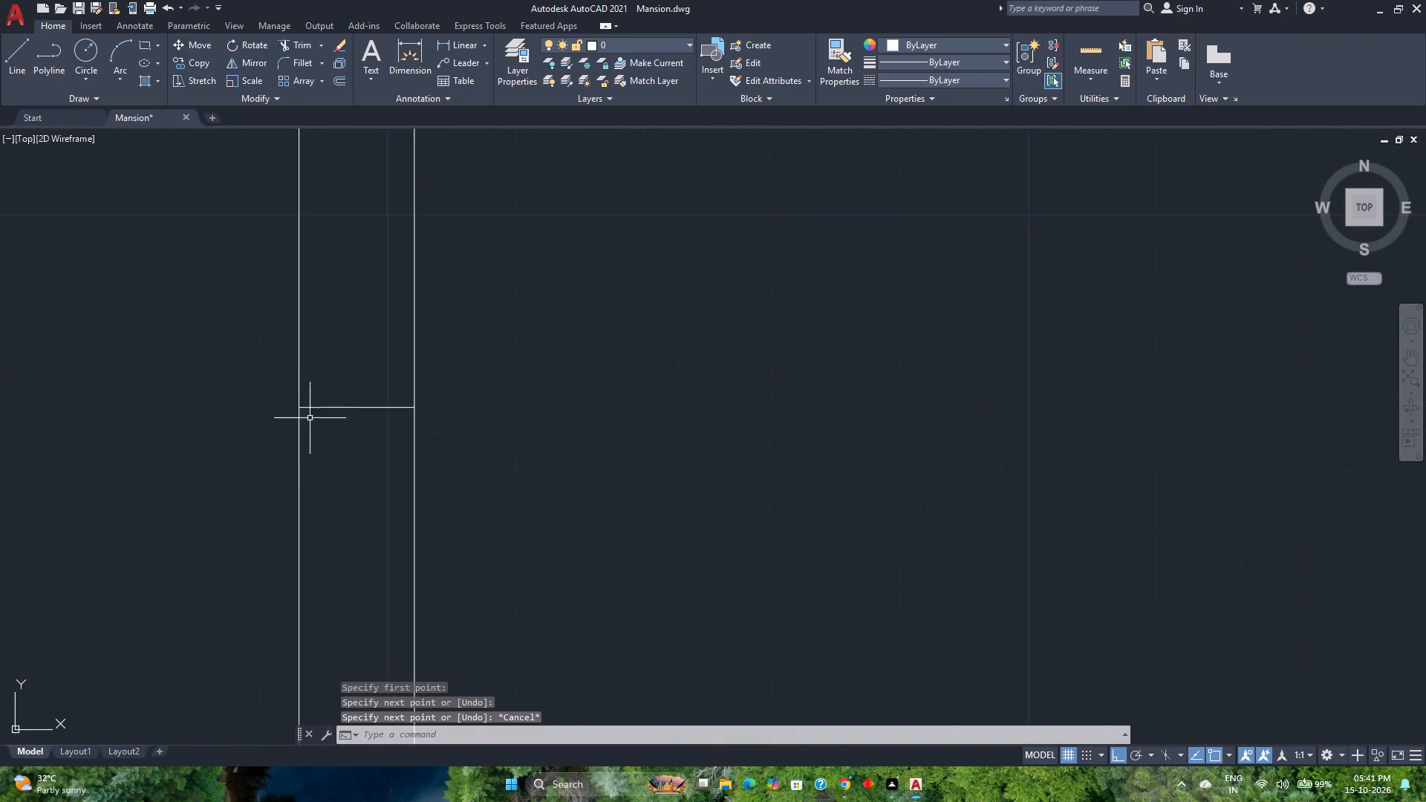
pyautogui.scroll(2, 326, 402)
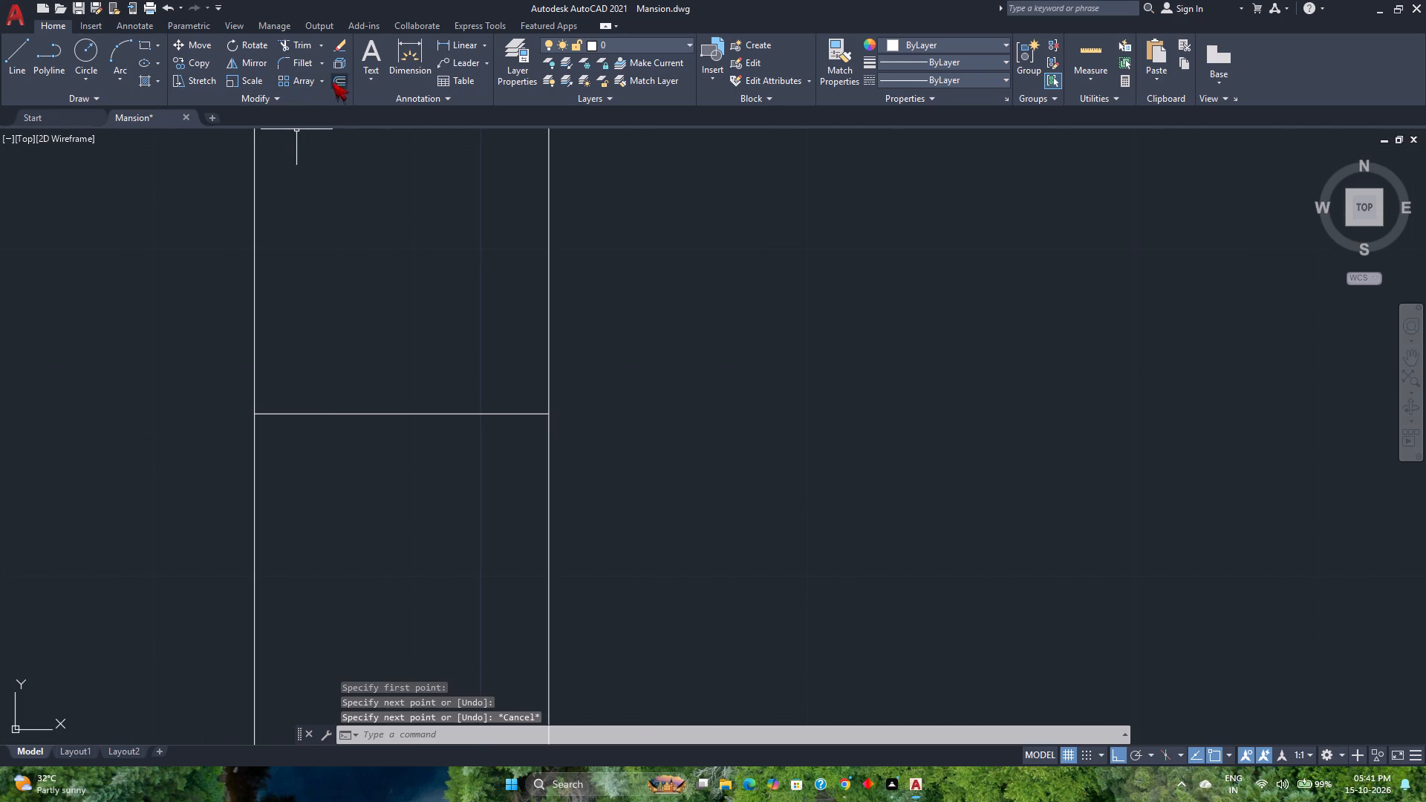
pyautogui.click(338, 79)
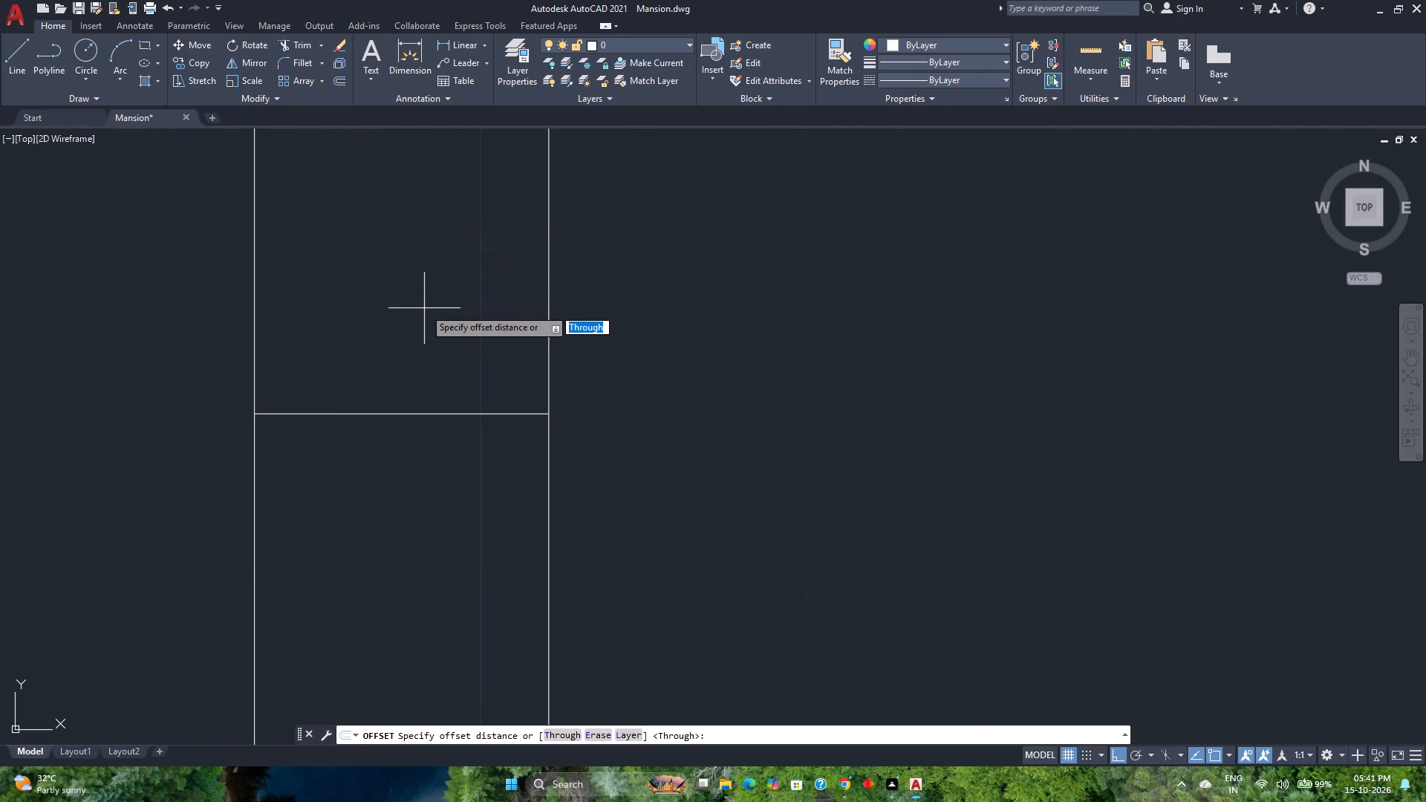
pyautogui.write("3'")
pyautogui.press('Return')
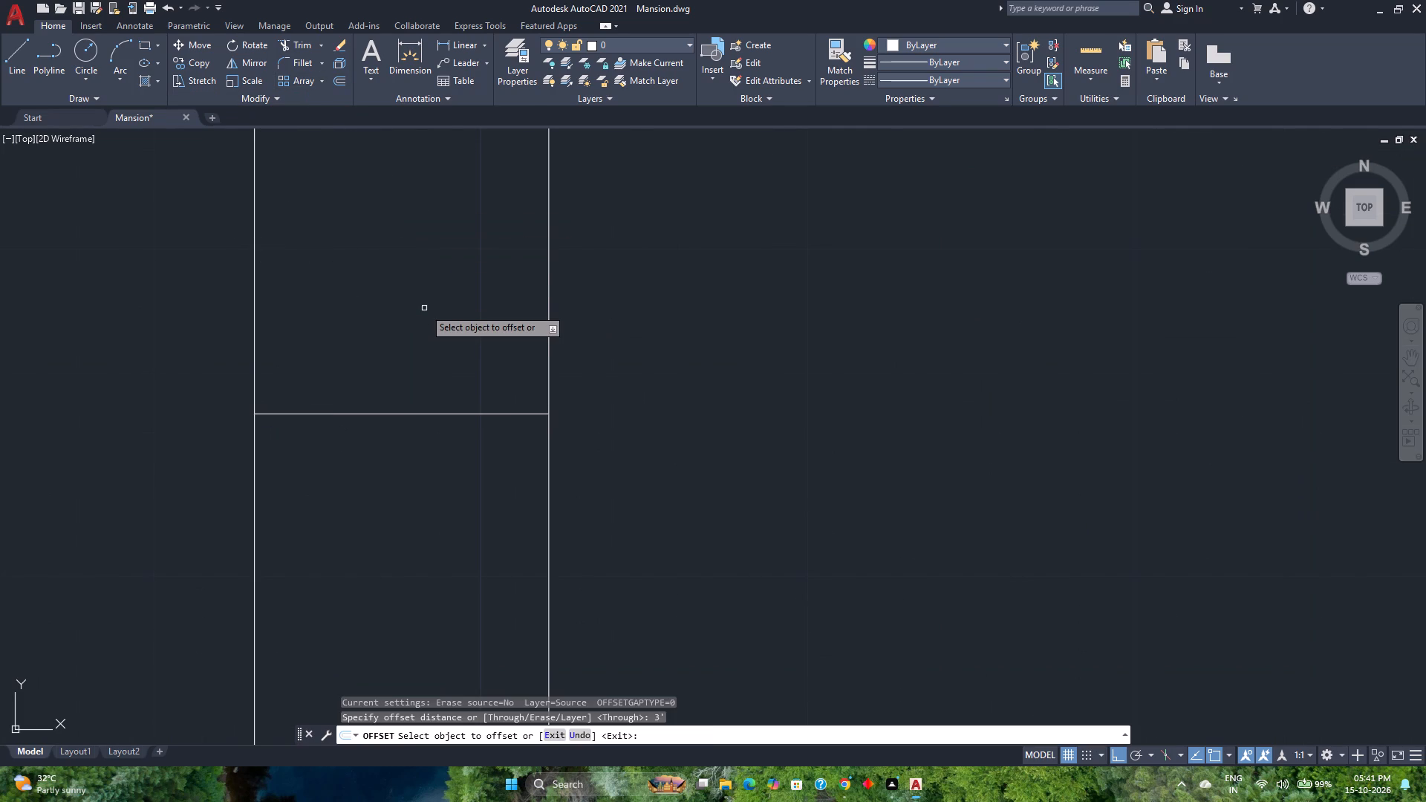
pyautogui.click(443, 415)
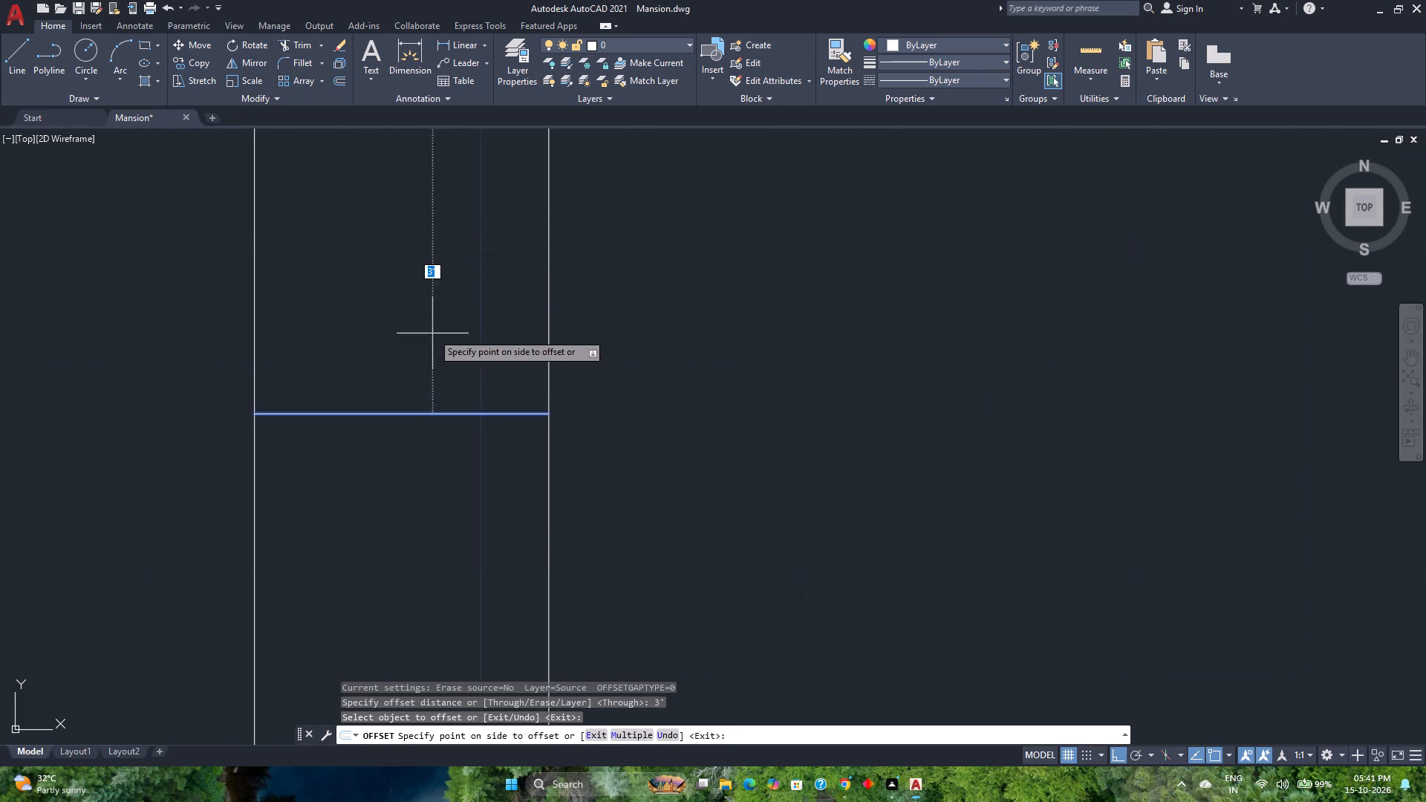
pyautogui.click(432, 333)
pyautogui.click(421, 411)
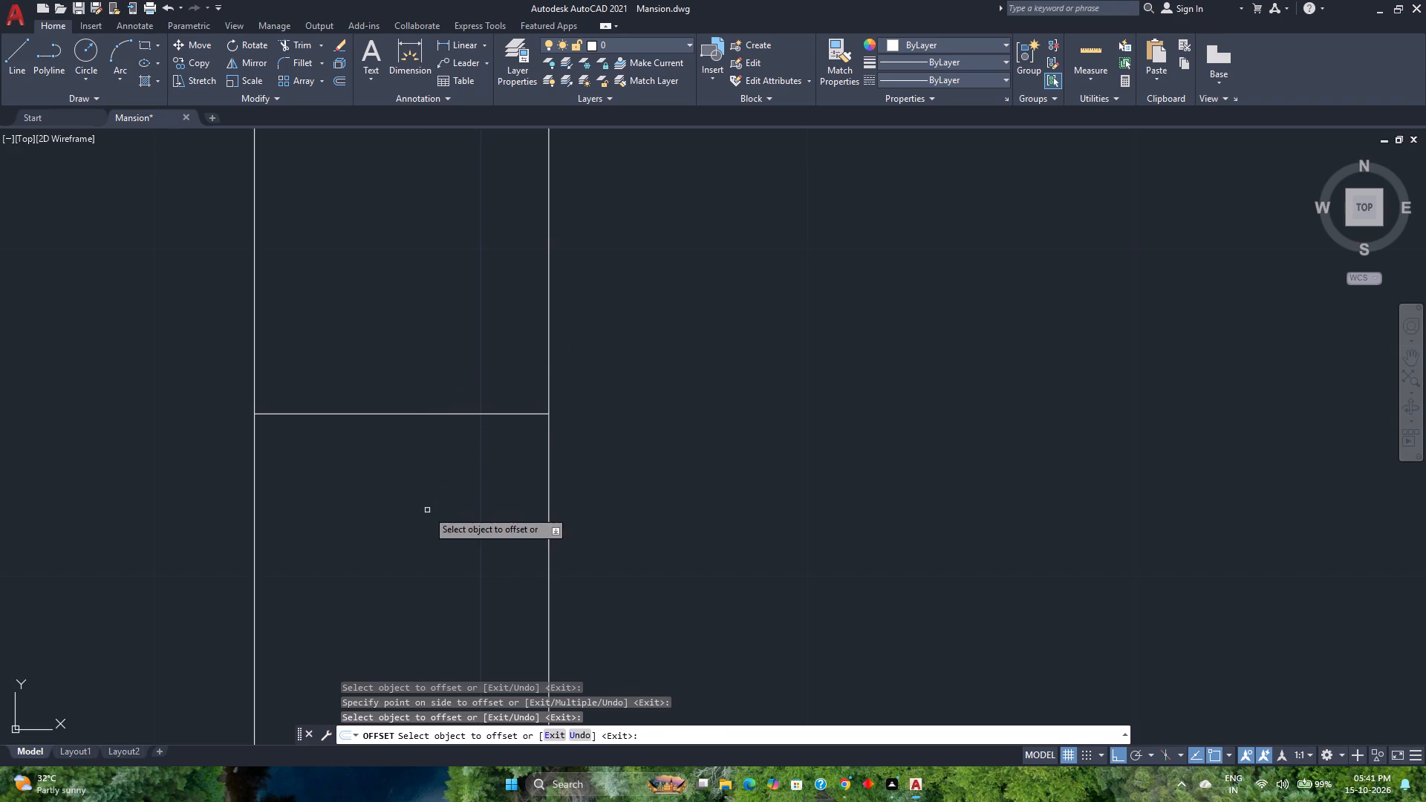
pyautogui.scroll(-5, 490, 427)
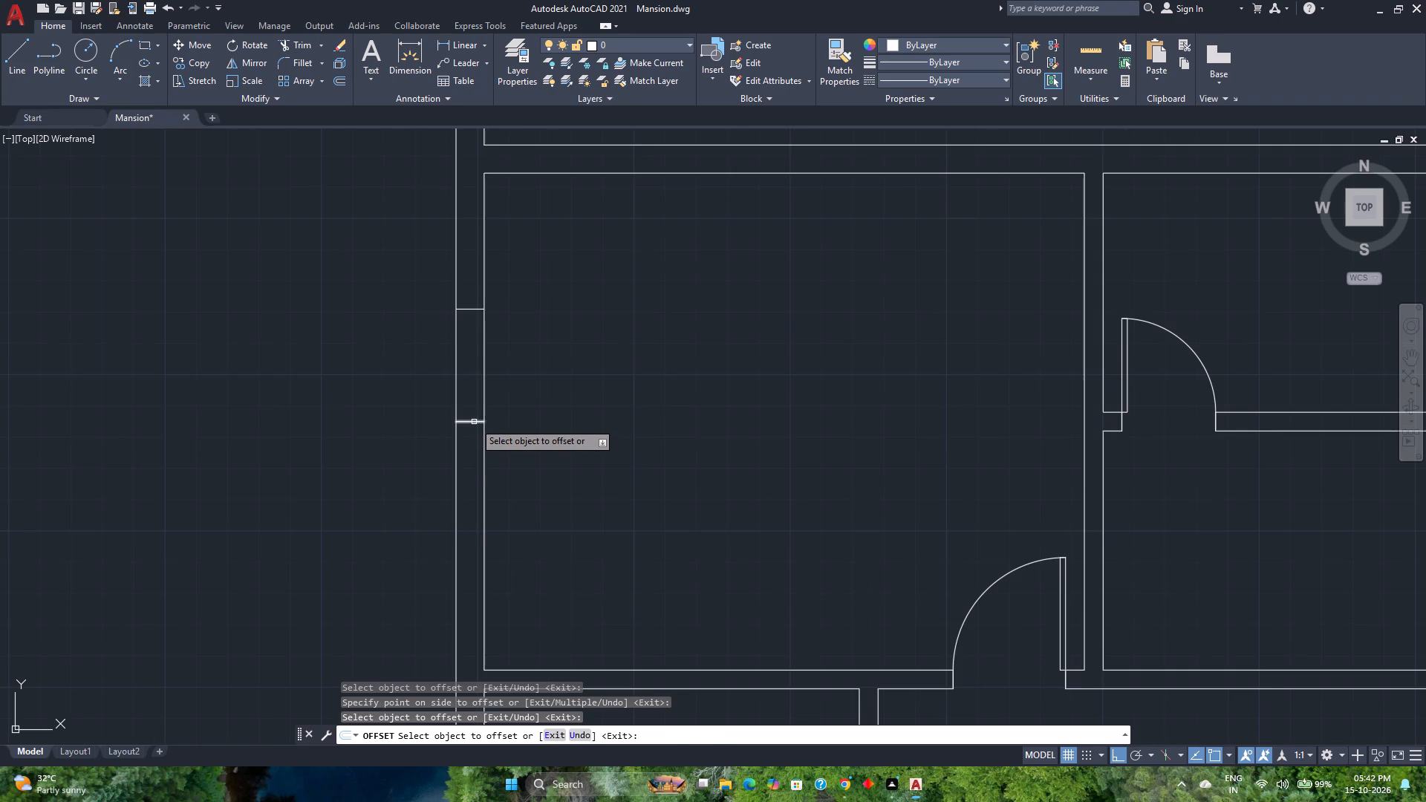
pyautogui.click(474, 422)
pyautogui.click(472, 489)
pyautogui.press('Escape')
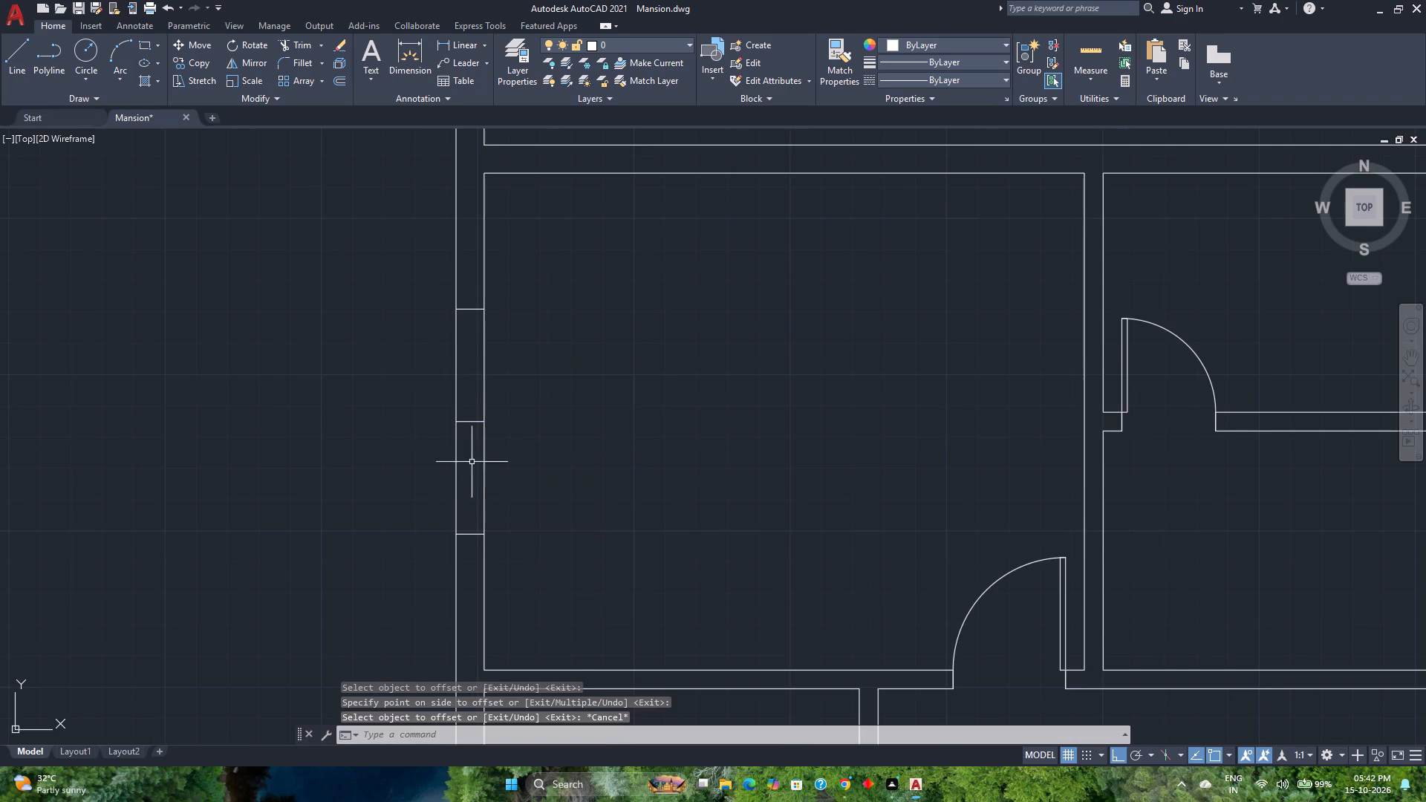
# Delete the middle of the three short lines in the west wall of the room north of the small west room.
pyautogui.scroll(3, 475, 437)
pyautogui.click(475, 437)
pyautogui.click(431, 343)
pyautogui.scroll(-3, 431, 342)
pyautogui.moveTo(436, 344); pyautogui.dragTo(400, 547, button='middle')
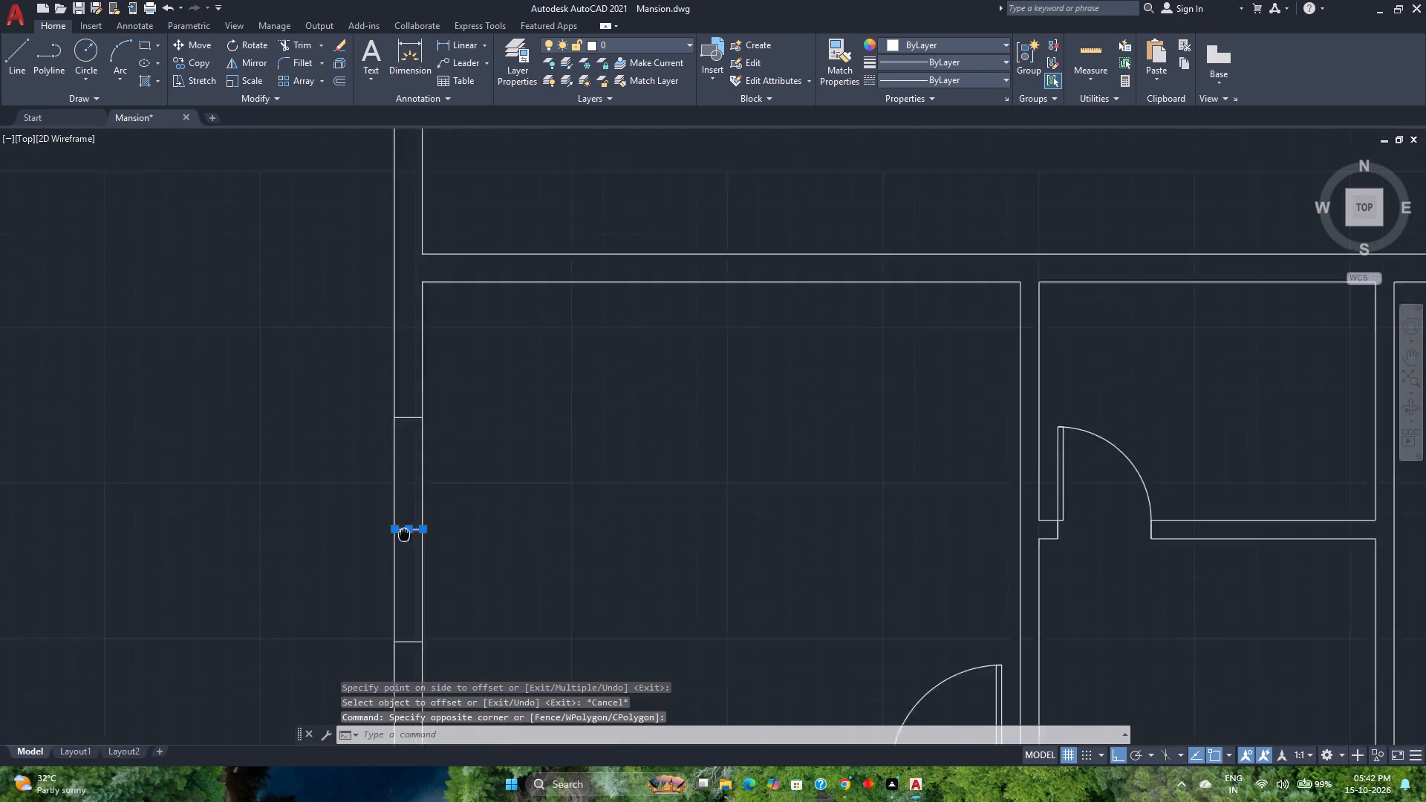
pyautogui.moveTo(400, 547); pyautogui.dragTo(380, 603, button='middle')
pyautogui.press('Delete')
# Draw a short line across the north wall of that same west room, at the inner wall line's midpoint.
pyautogui.scroll(-3, 477, 510)
pyautogui.moveTo(516, 521); pyautogui.dragTo(382, 518, button='middle')
pyautogui.scroll(1, 267, 307)
pyautogui.click(10, 46)
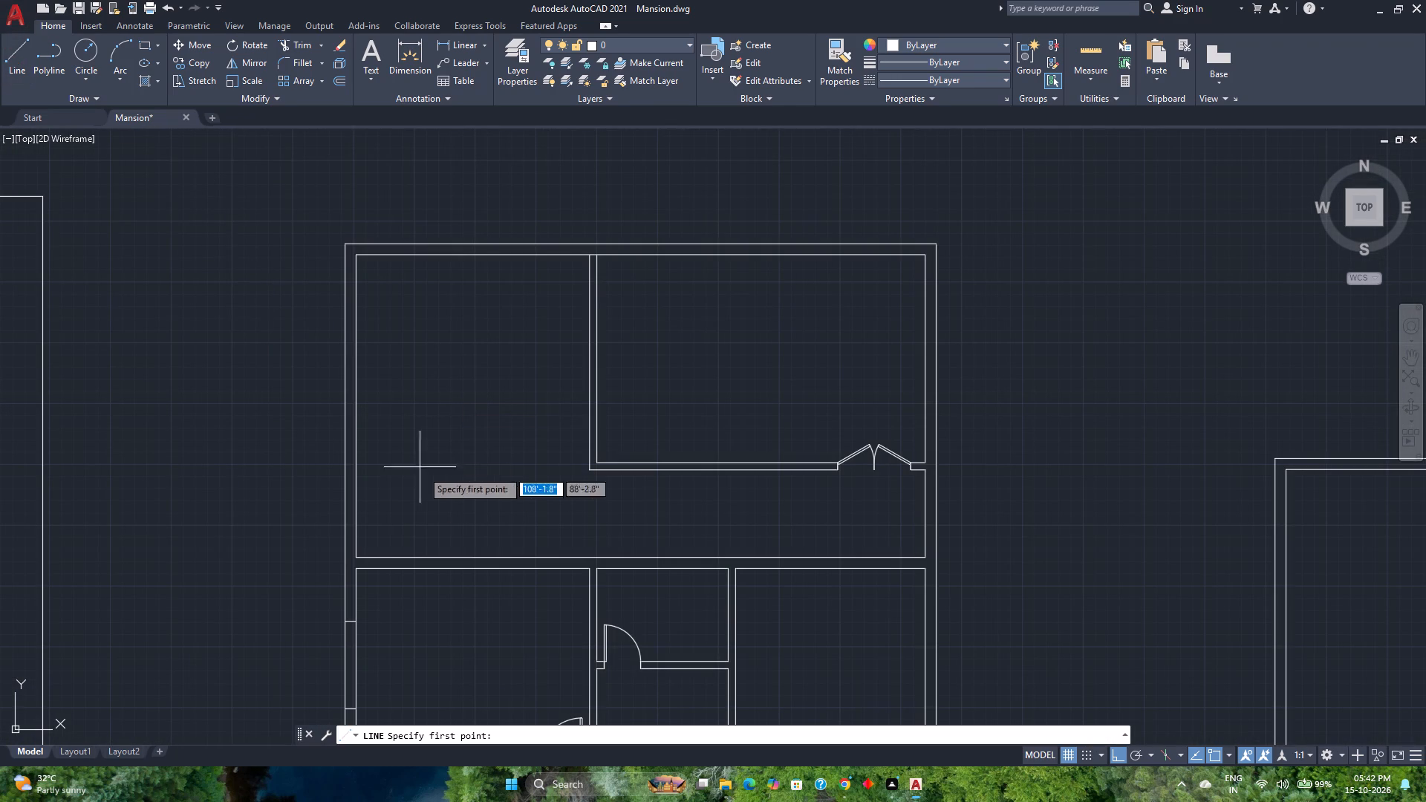
pyautogui.scroll(1, 485, 570)
pyautogui.click(466, 566)
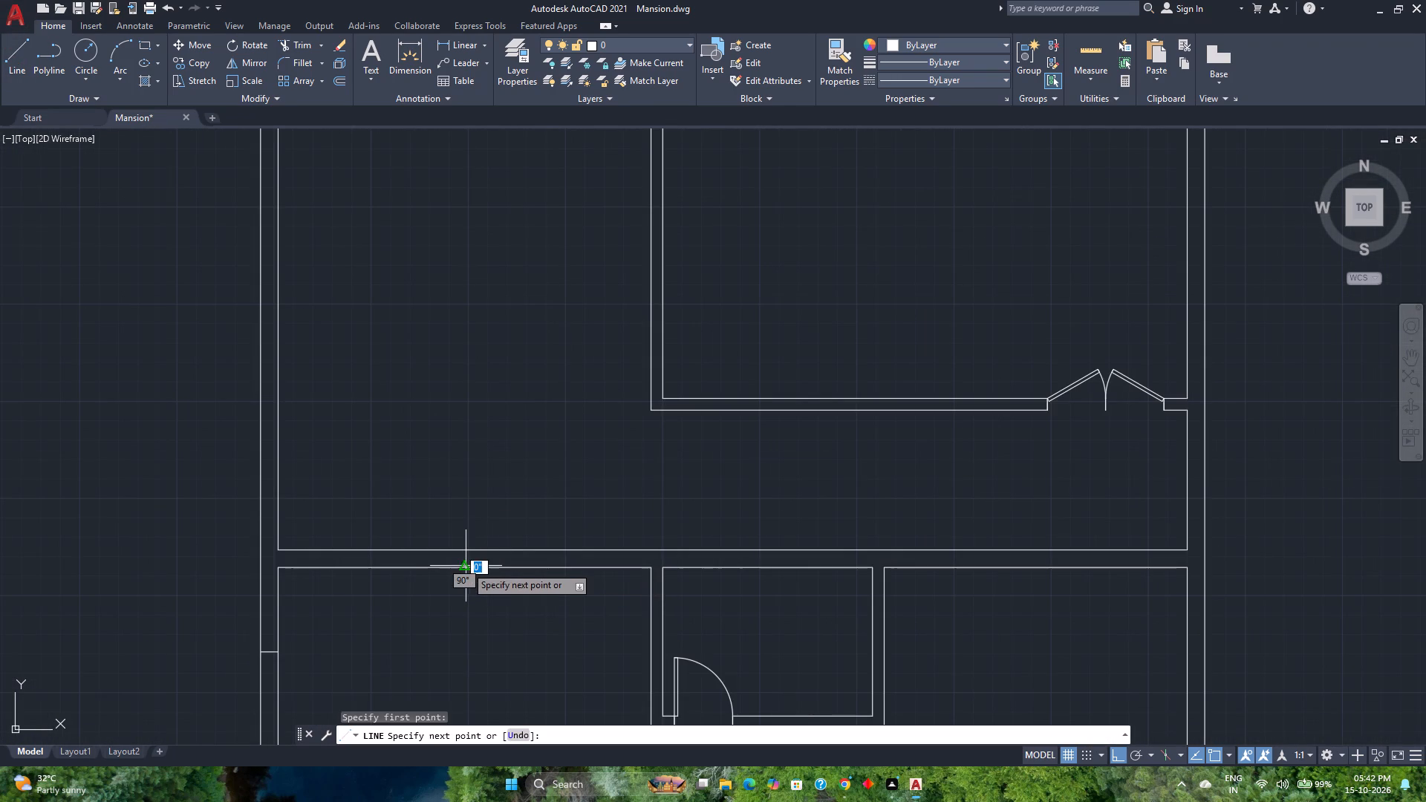
pyautogui.scroll(2, 468, 559)
pyautogui.click(455, 538)
pyautogui.scroll(-1, 460, 533)
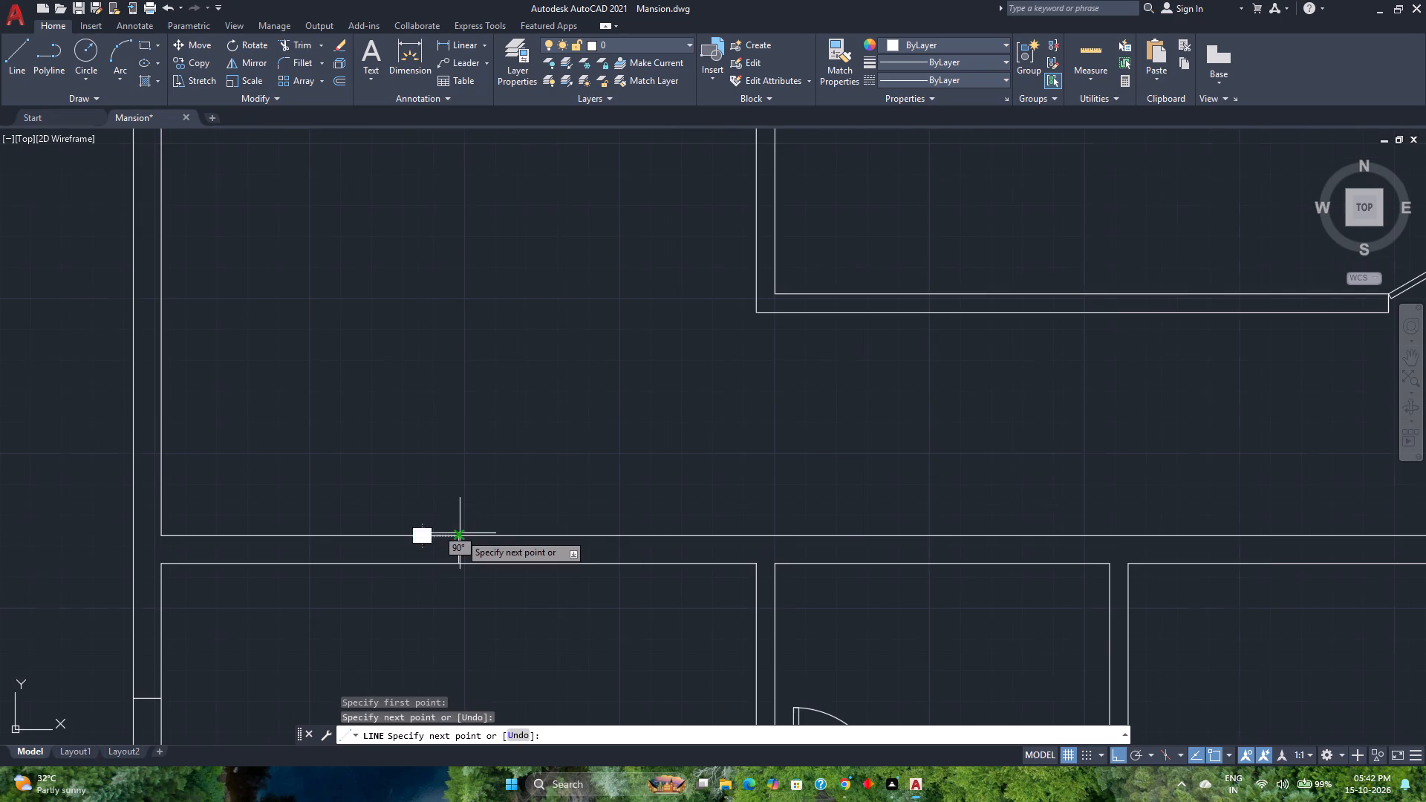
pyautogui.press('Escape')
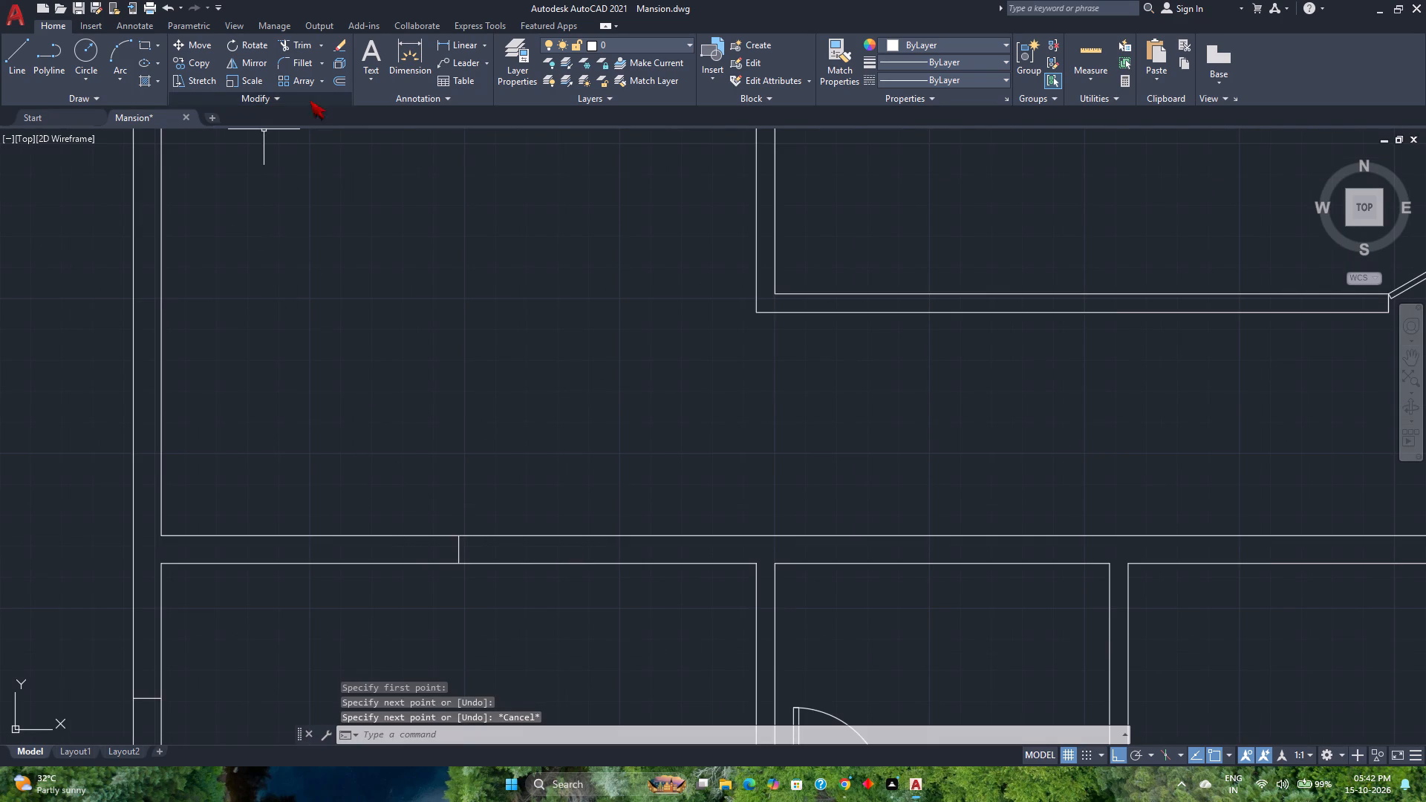
# Offset the short line in the west room's north wall 5' to both the west and east.
pyautogui.click(339, 82)
pyautogui.write("5'")
pyautogui.press('Return')
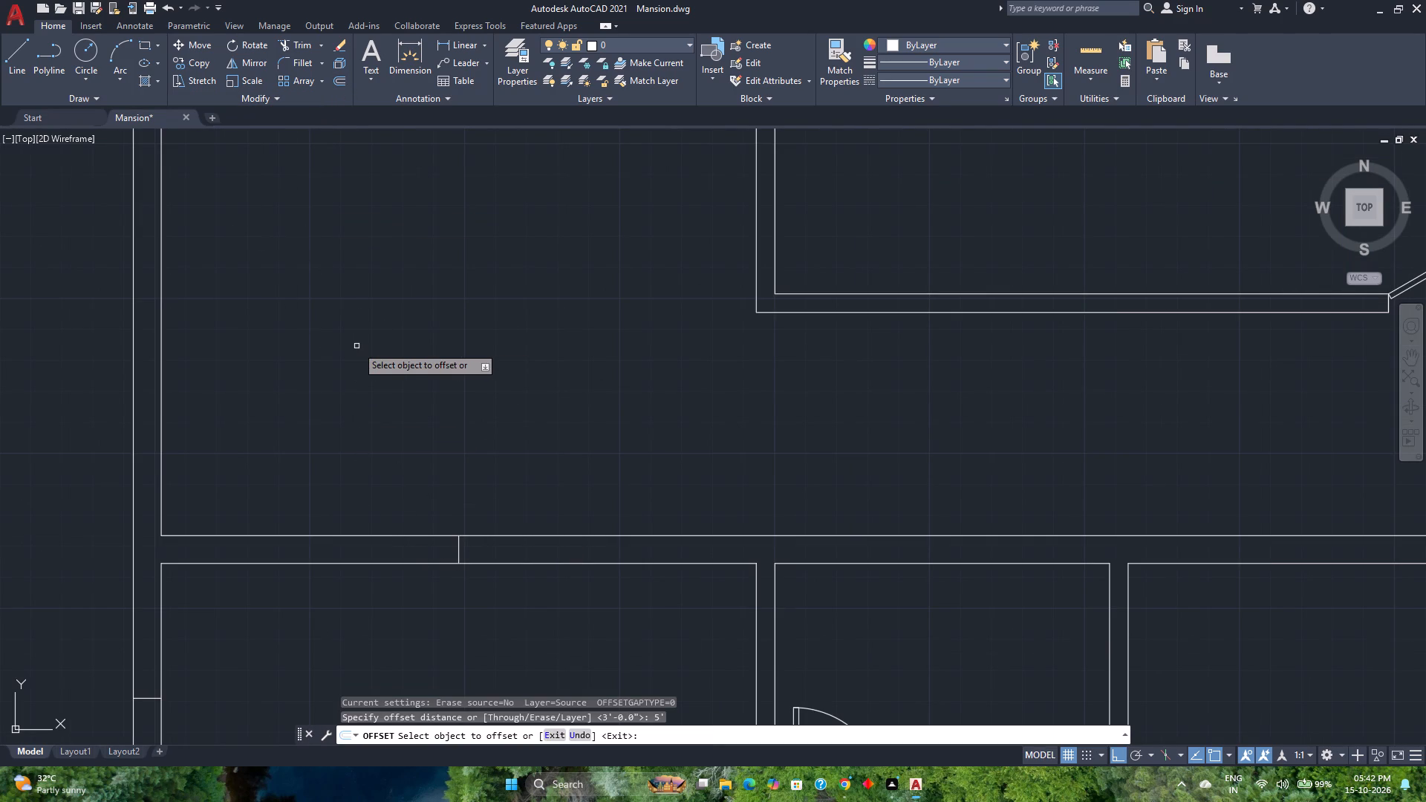
pyautogui.click(457, 554)
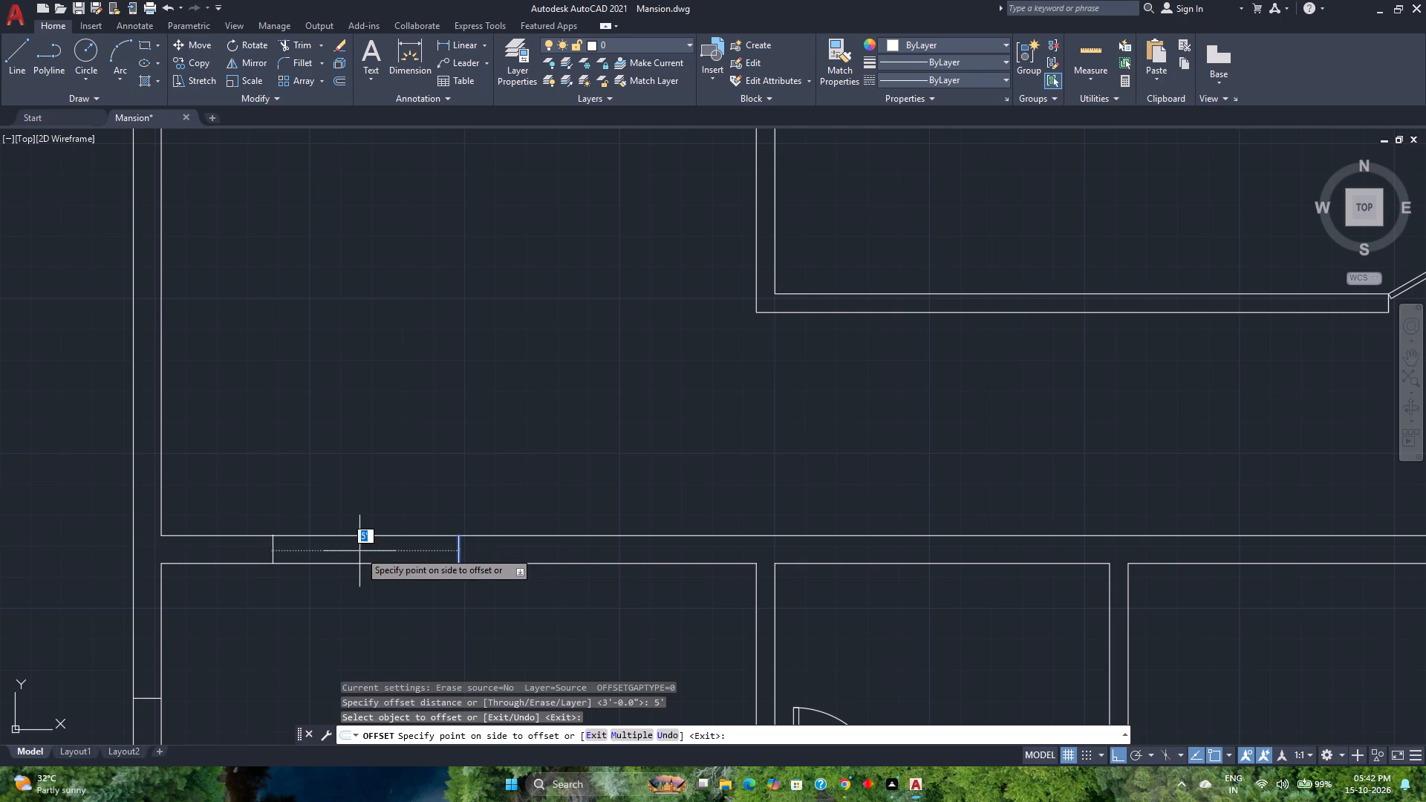
pyautogui.click(354, 551)
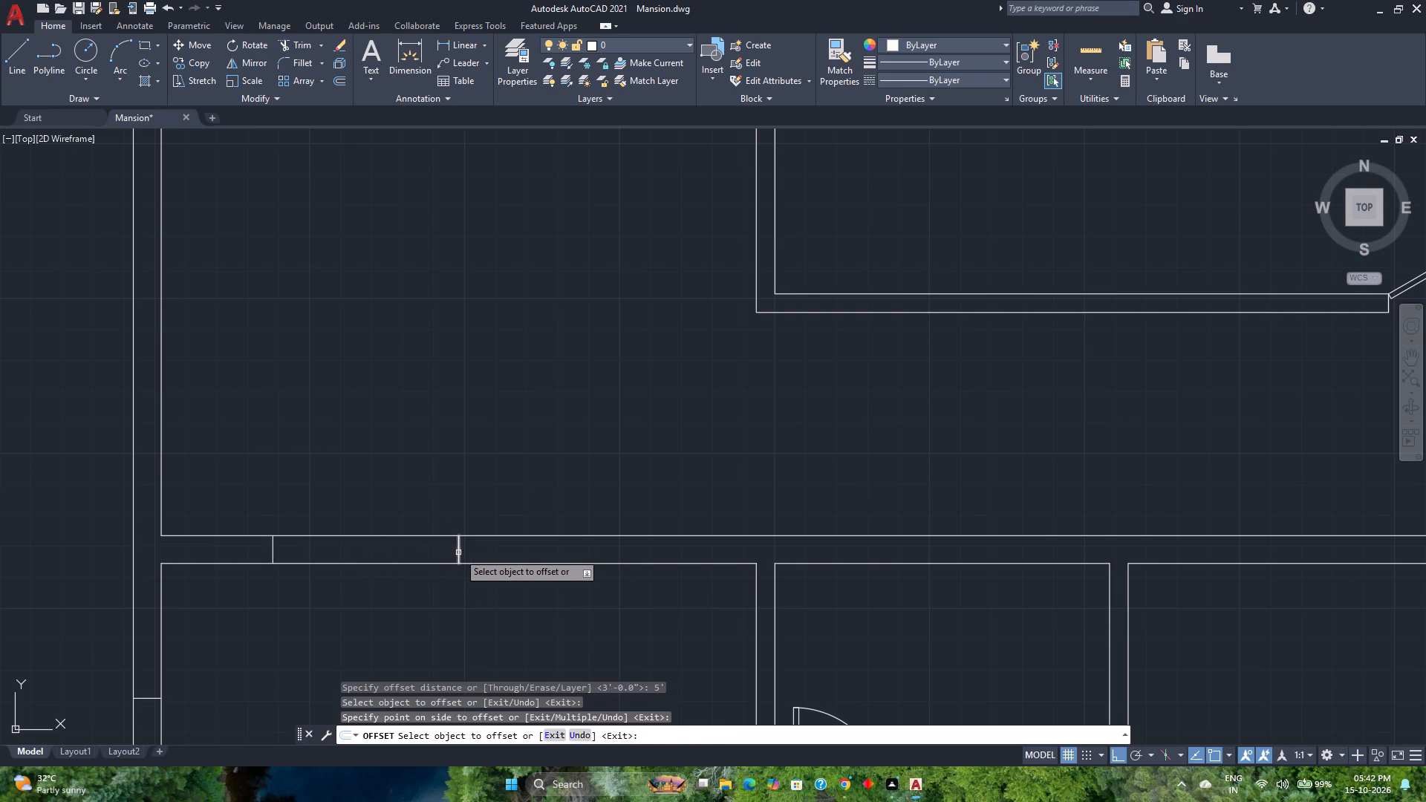
pyautogui.click(458, 552)
pyautogui.click(588, 550)
pyautogui.press('space')
# Delete the middle of the three short lines in the west room's north wall.
pyautogui.scroll(3, 472, 544)
pyautogui.click(469, 551)
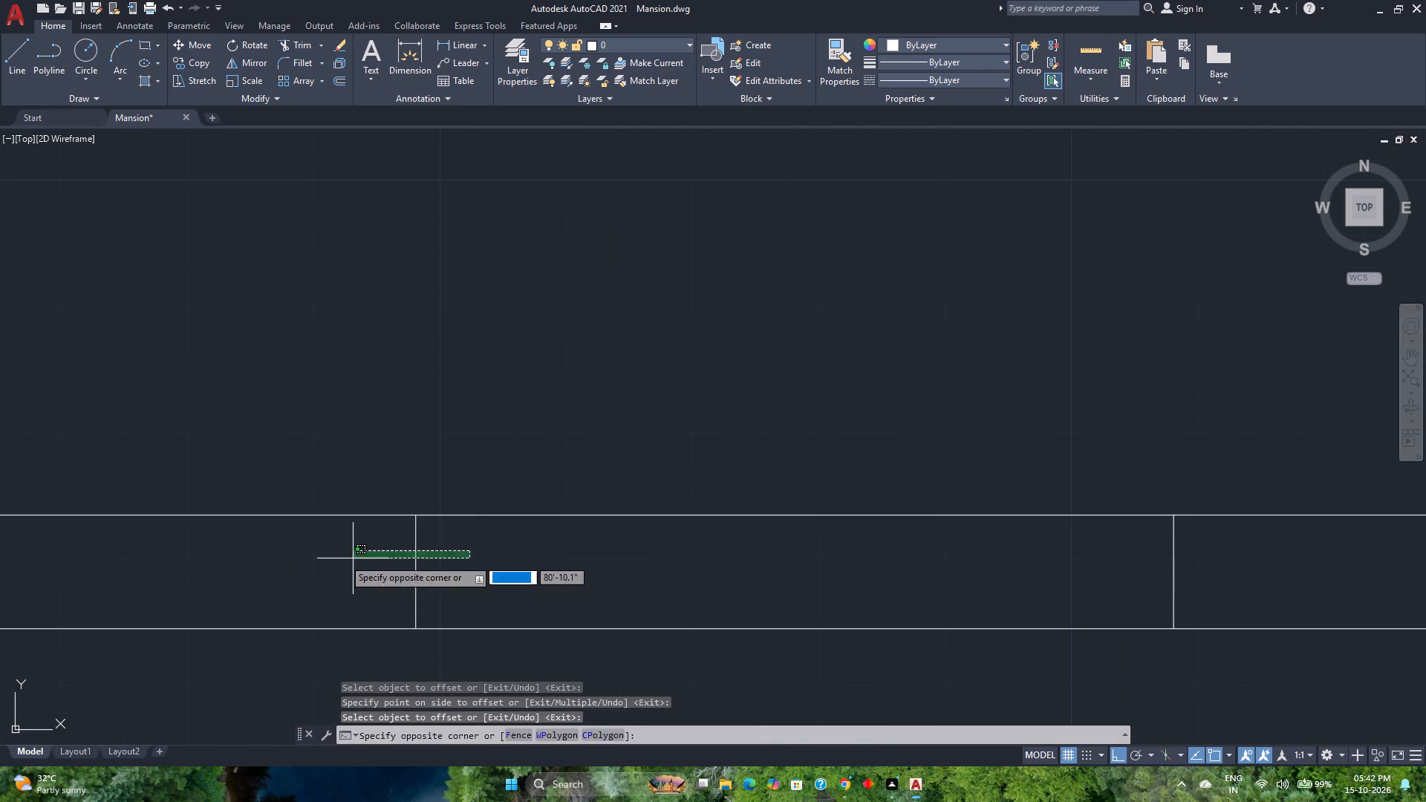
pyautogui.click(339, 558)
pyautogui.press('Delete')
# Draw a short line across the north wall of the adjacent small middle room, starting at its inner northwest corner.
pyautogui.scroll(-4, 347, 576)
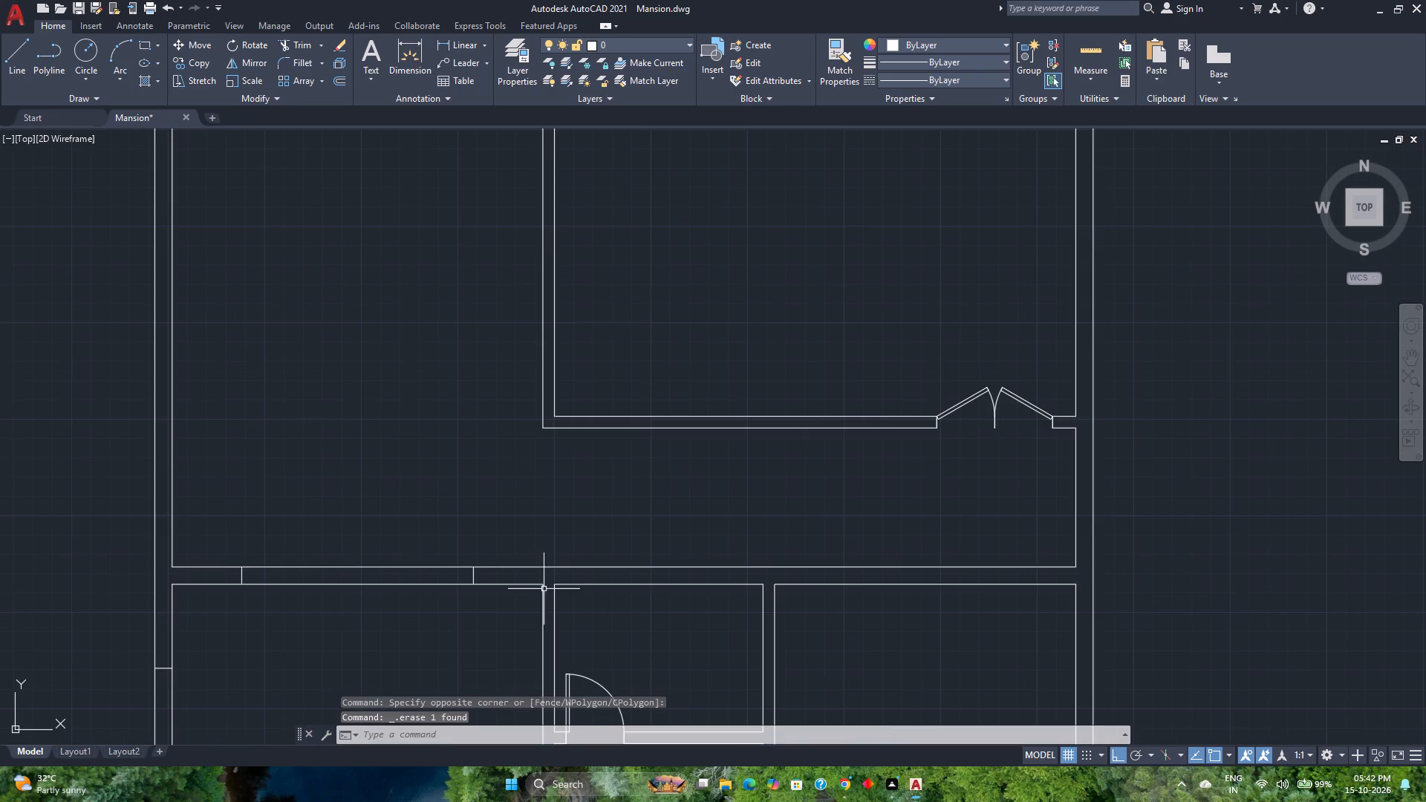
pyautogui.scroll(-1, 532, 603)
pyautogui.moveTo(532, 603); pyautogui.dragTo(461, 570, button='middle')
pyautogui.scroll(-3, 338, 528)
pyautogui.scroll(3, 395, 529)
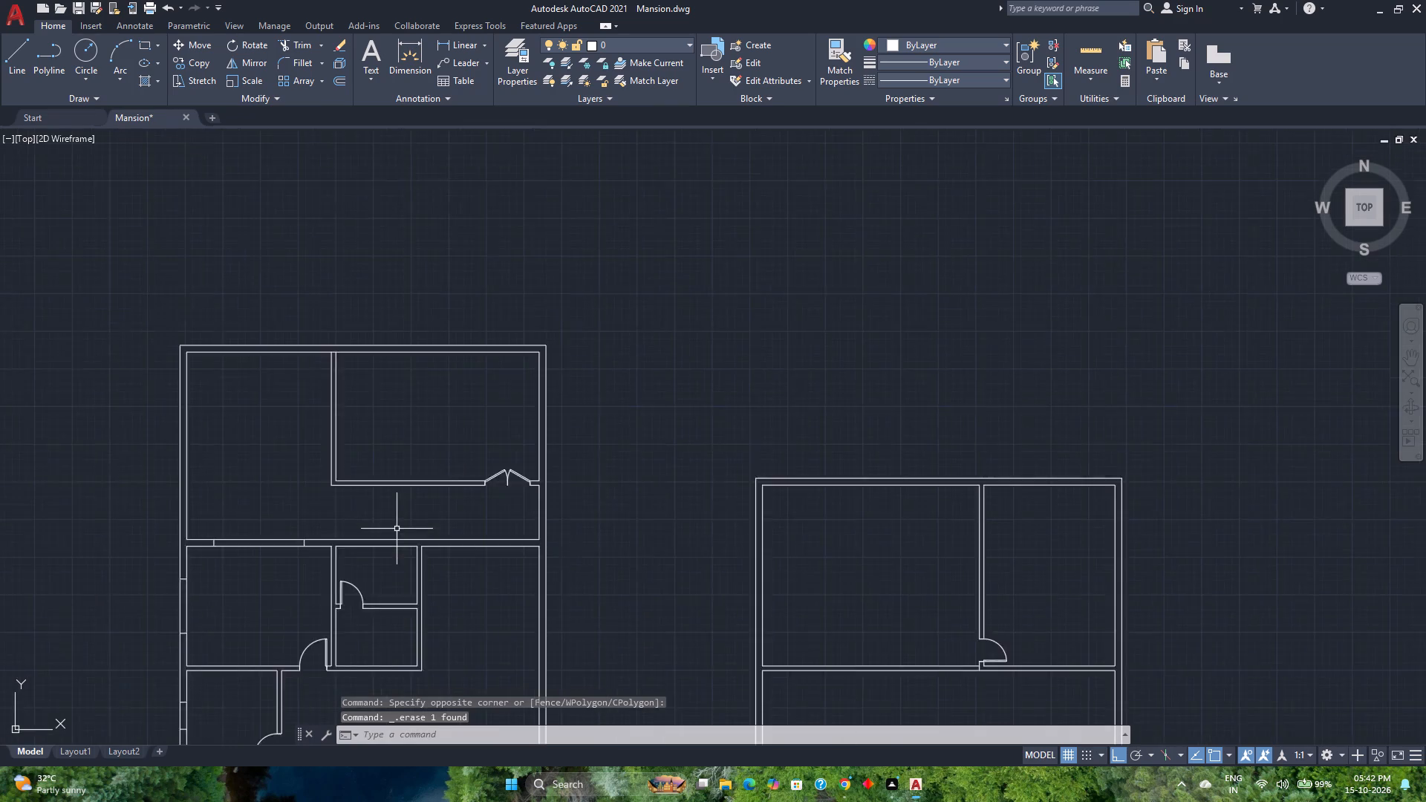
pyautogui.scroll(1, 382, 593)
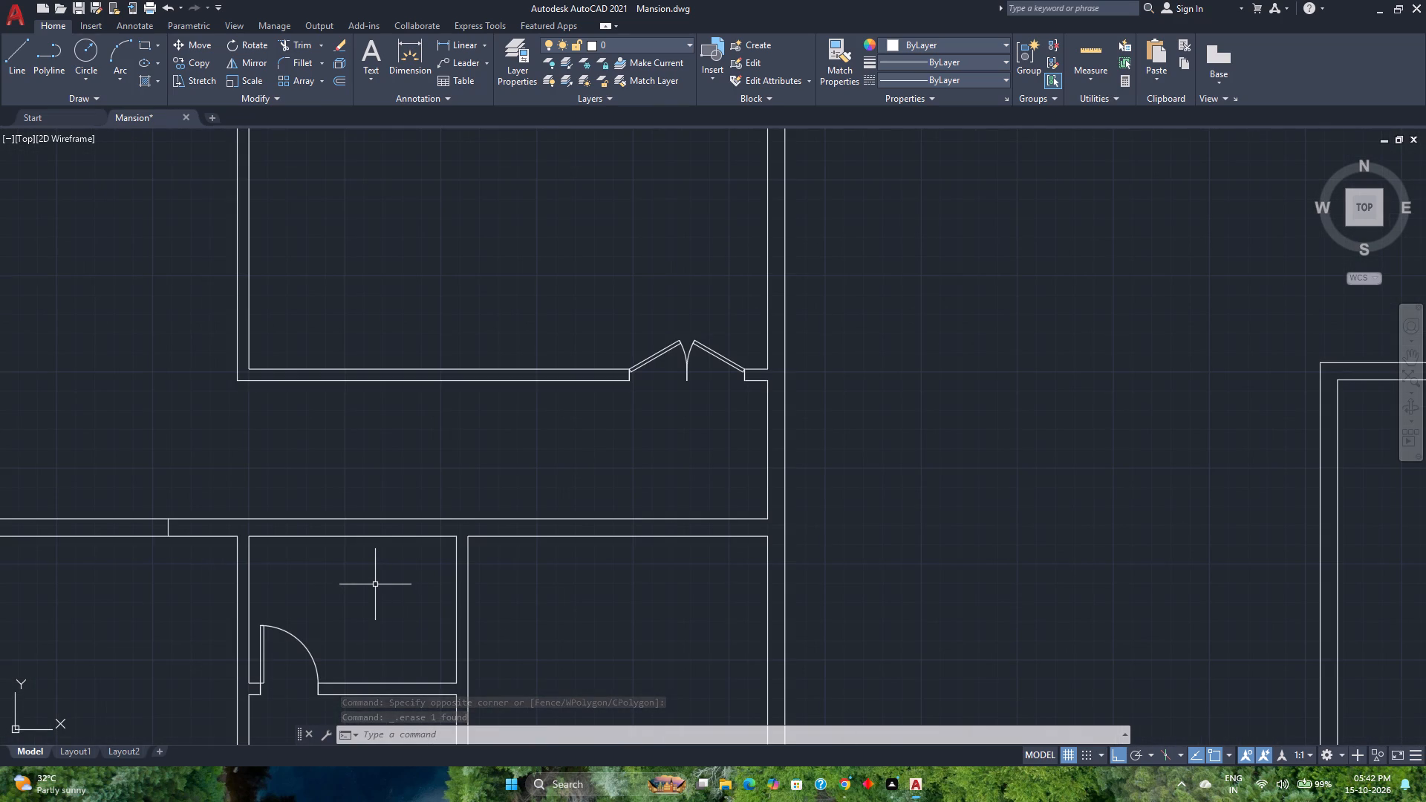
pyautogui.moveTo(365, 582); pyautogui.dragTo(337, 574, button='middle')
pyautogui.middleClick(337, 574)
pyautogui.scroll(-2, 337, 574)
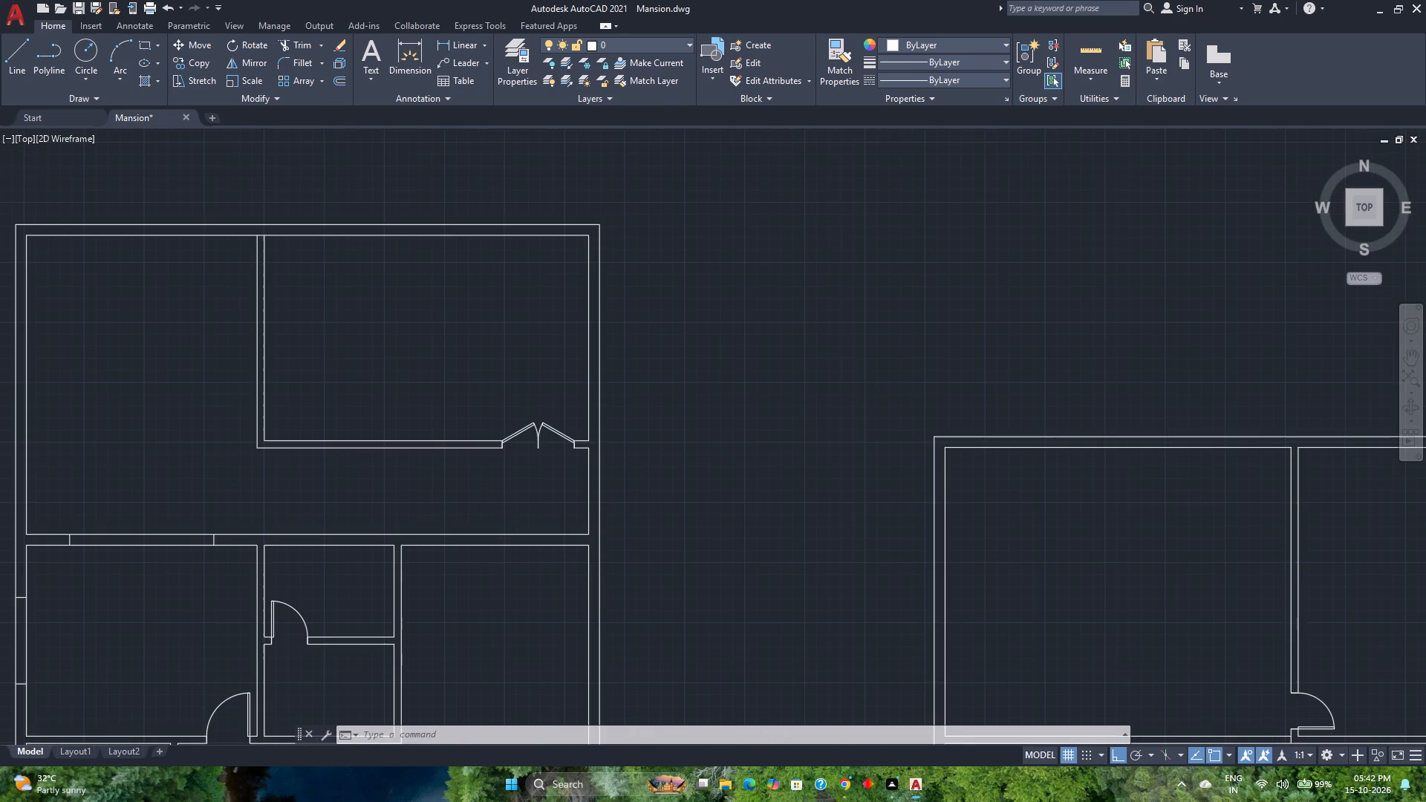
pyautogui.scroll(2, 336, 573)
pyautogui.scroll(-2, 336, 573)
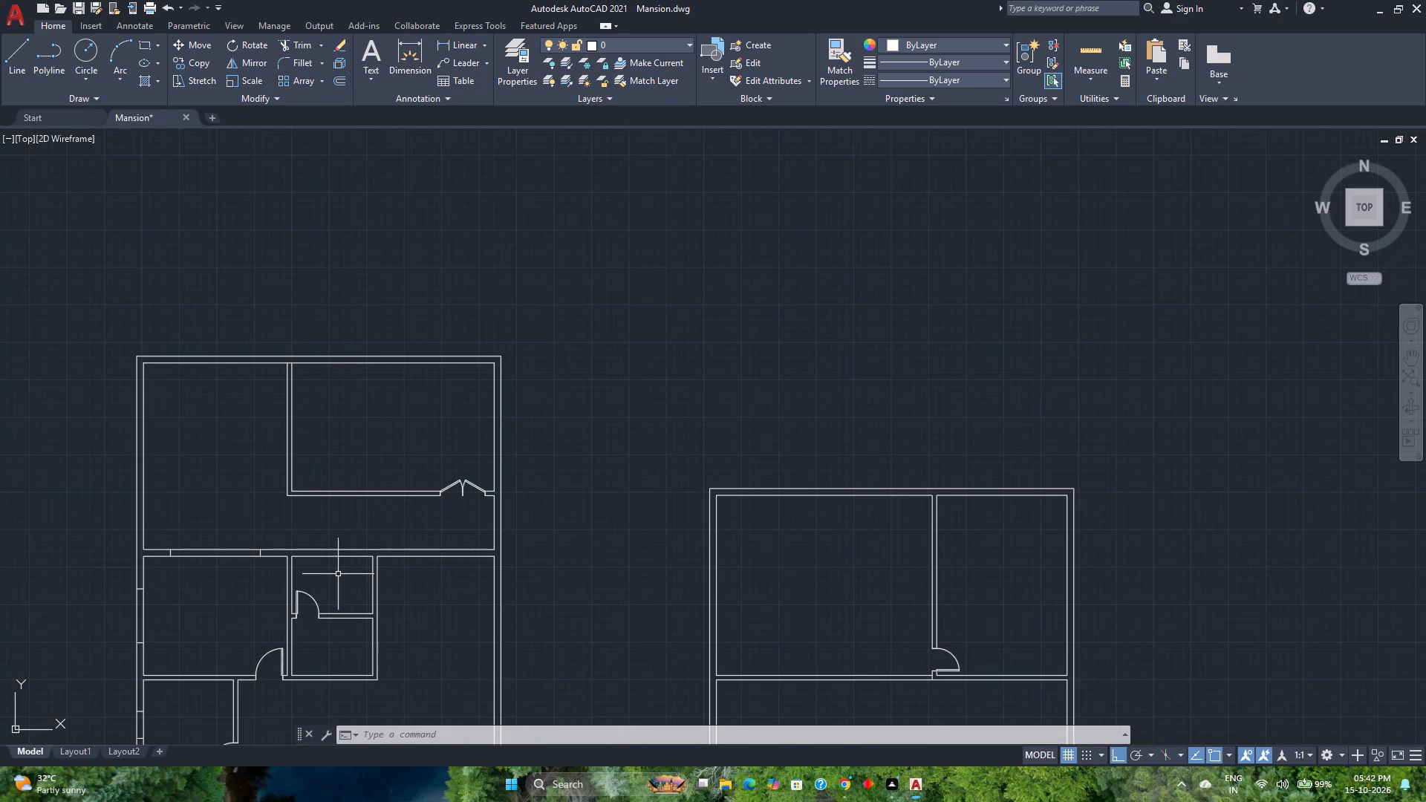
pyautogui.scroll(2, 319, 558)
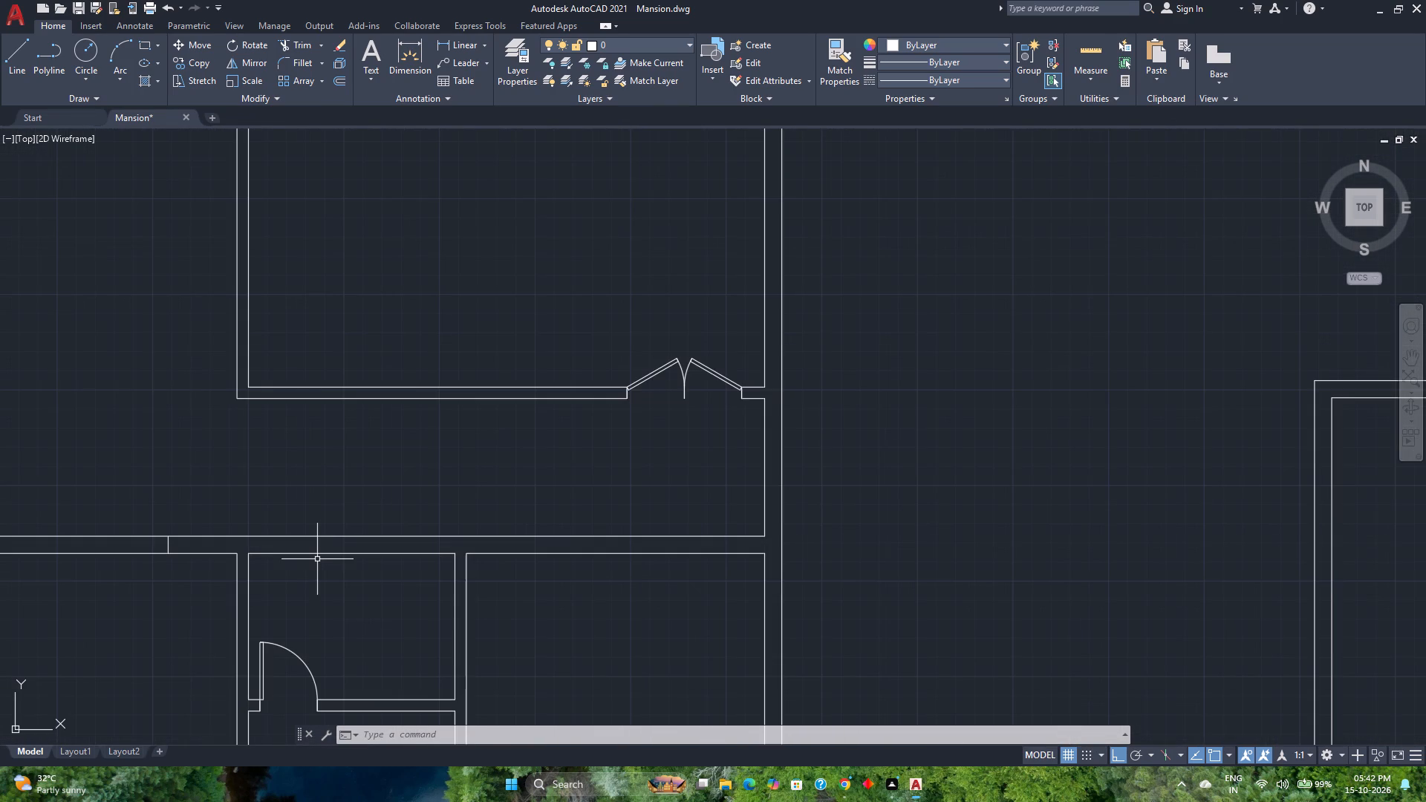
pyautogui.click(10, 61)
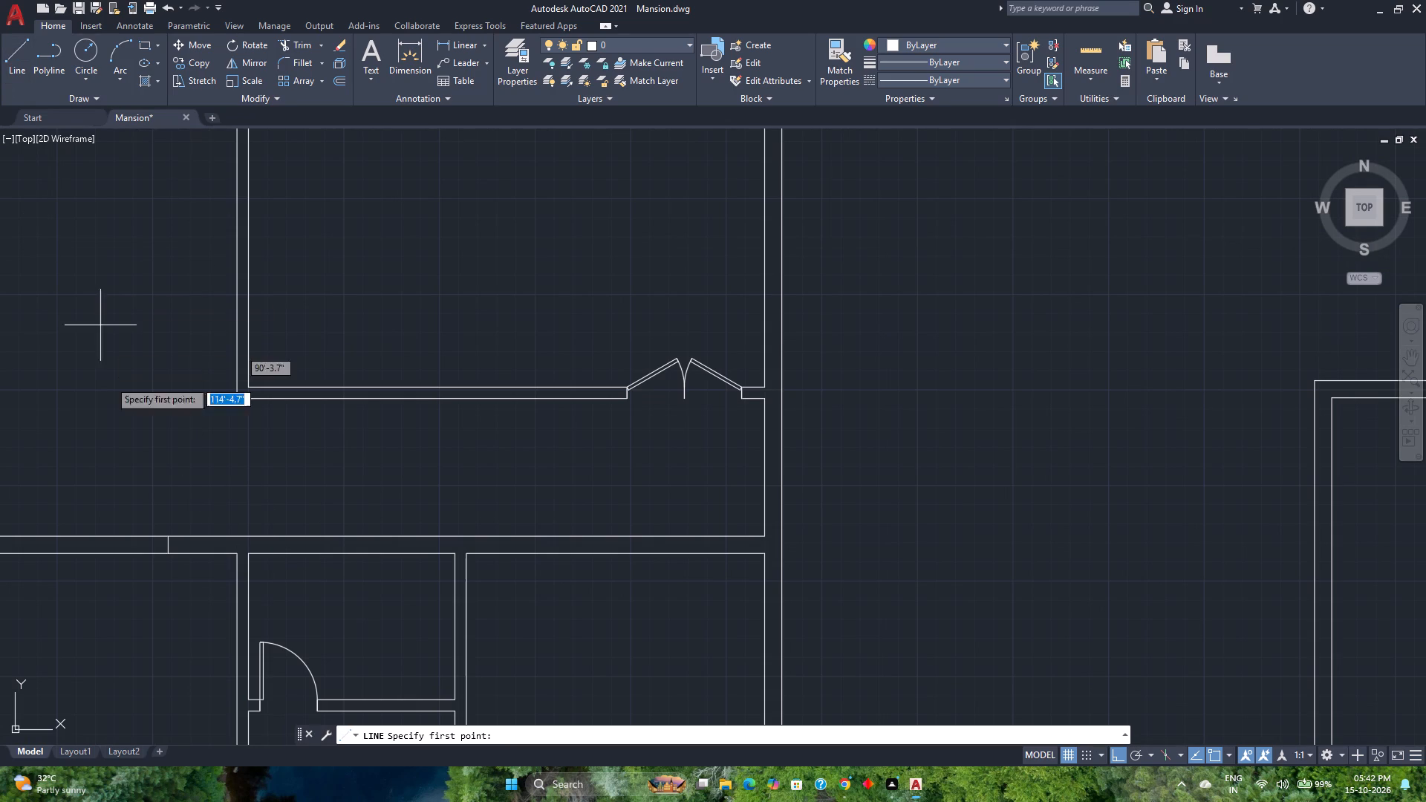
pyautogui.scroll(2, 221, 554)
pyautogui.click(290, 556)
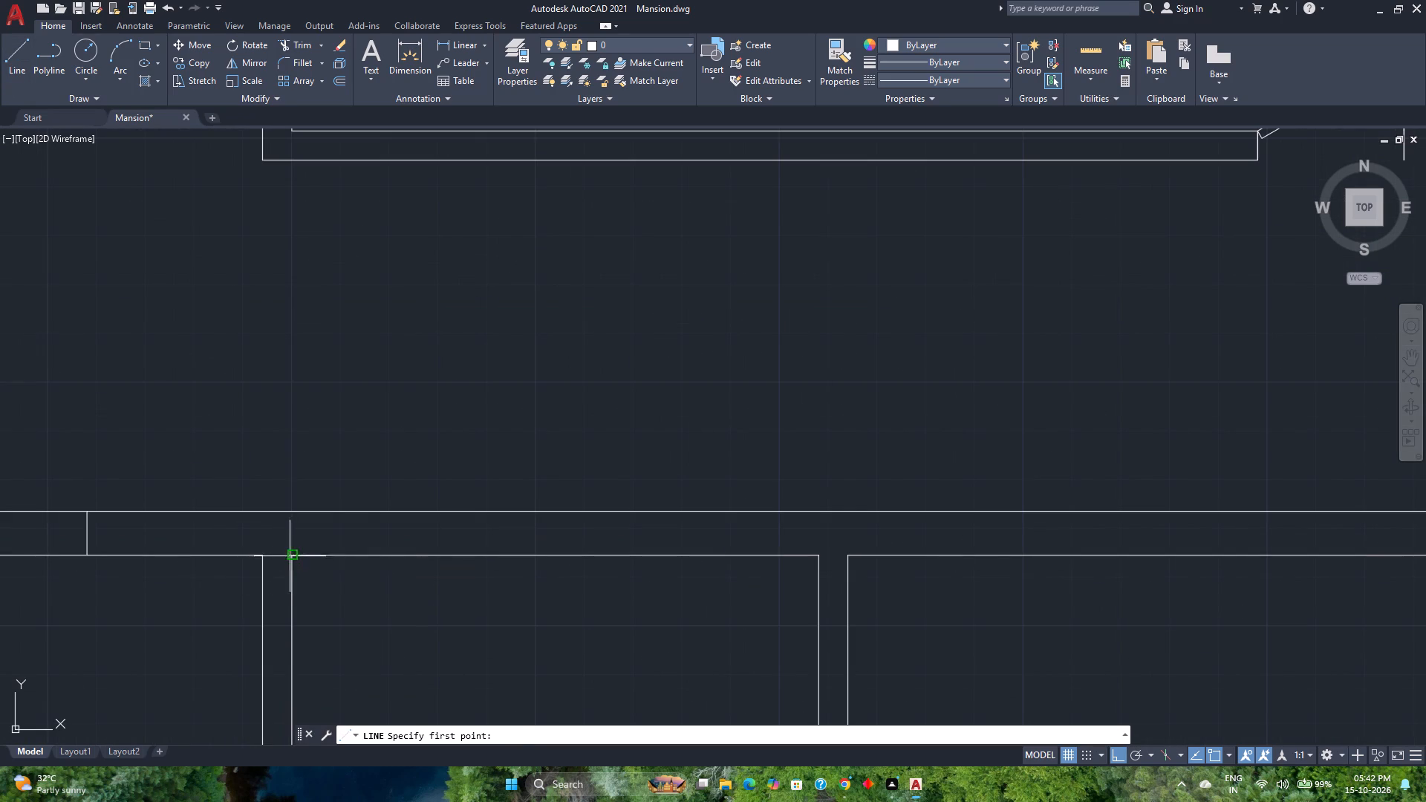
pyautogui.click(290, 509)
pyautogui.press('Escape')
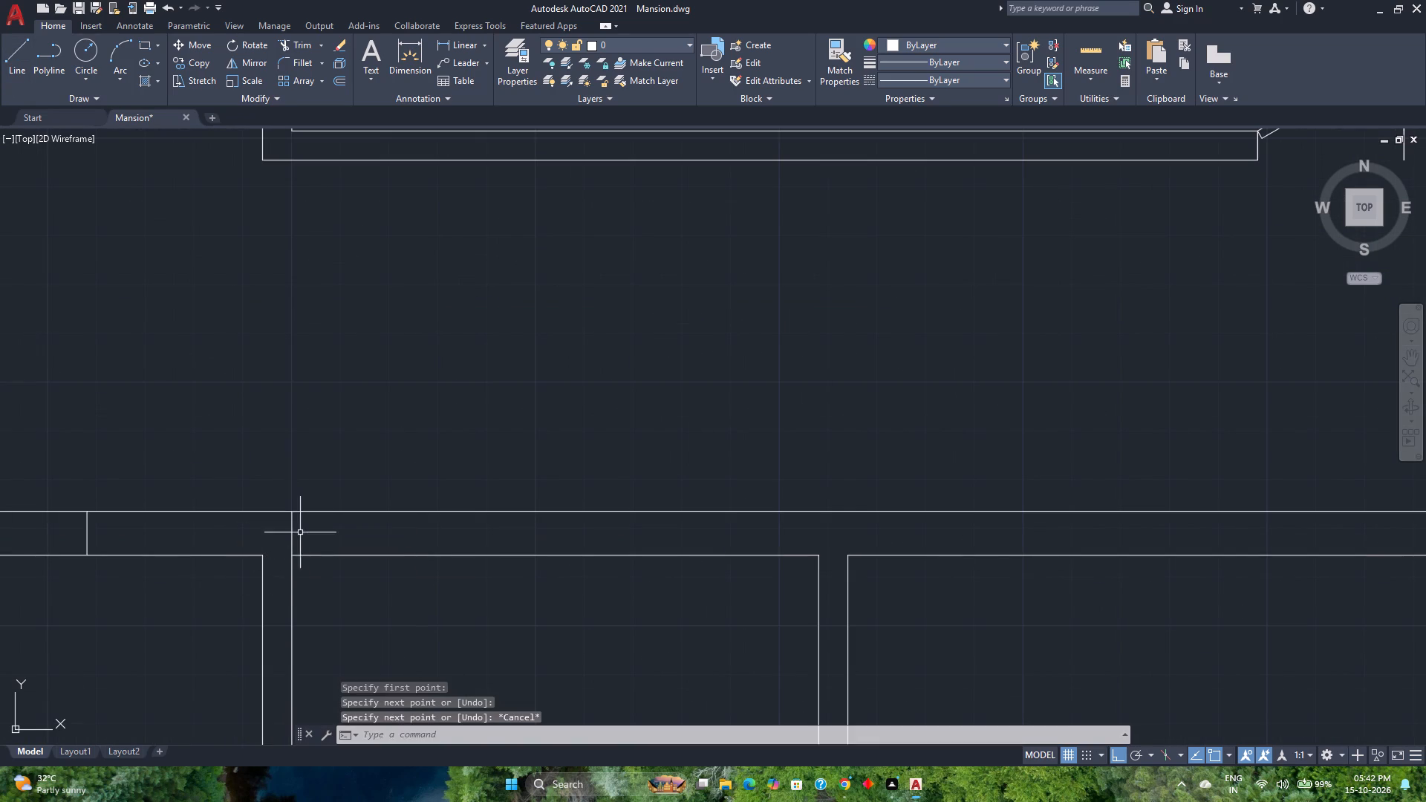
# Move the short line at the small middle room's northwest corner 3" to the east.
pyautogui.scroll(2, 301, 532)
pyautogui.click(301, 532)
pyautogui.click(193, 526)
pyautogui.click(209, 41)
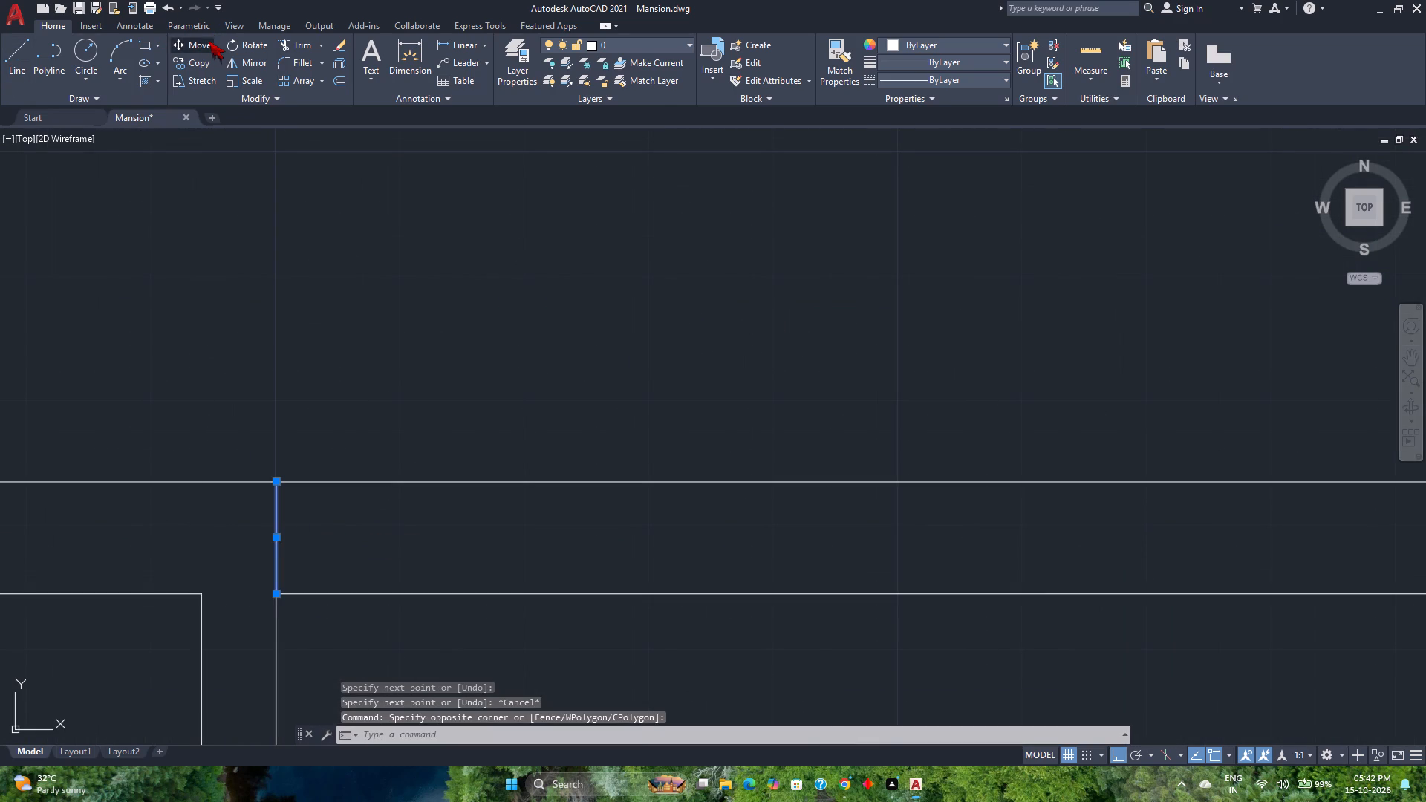
pyautogui.scroll(1, 294, 506)
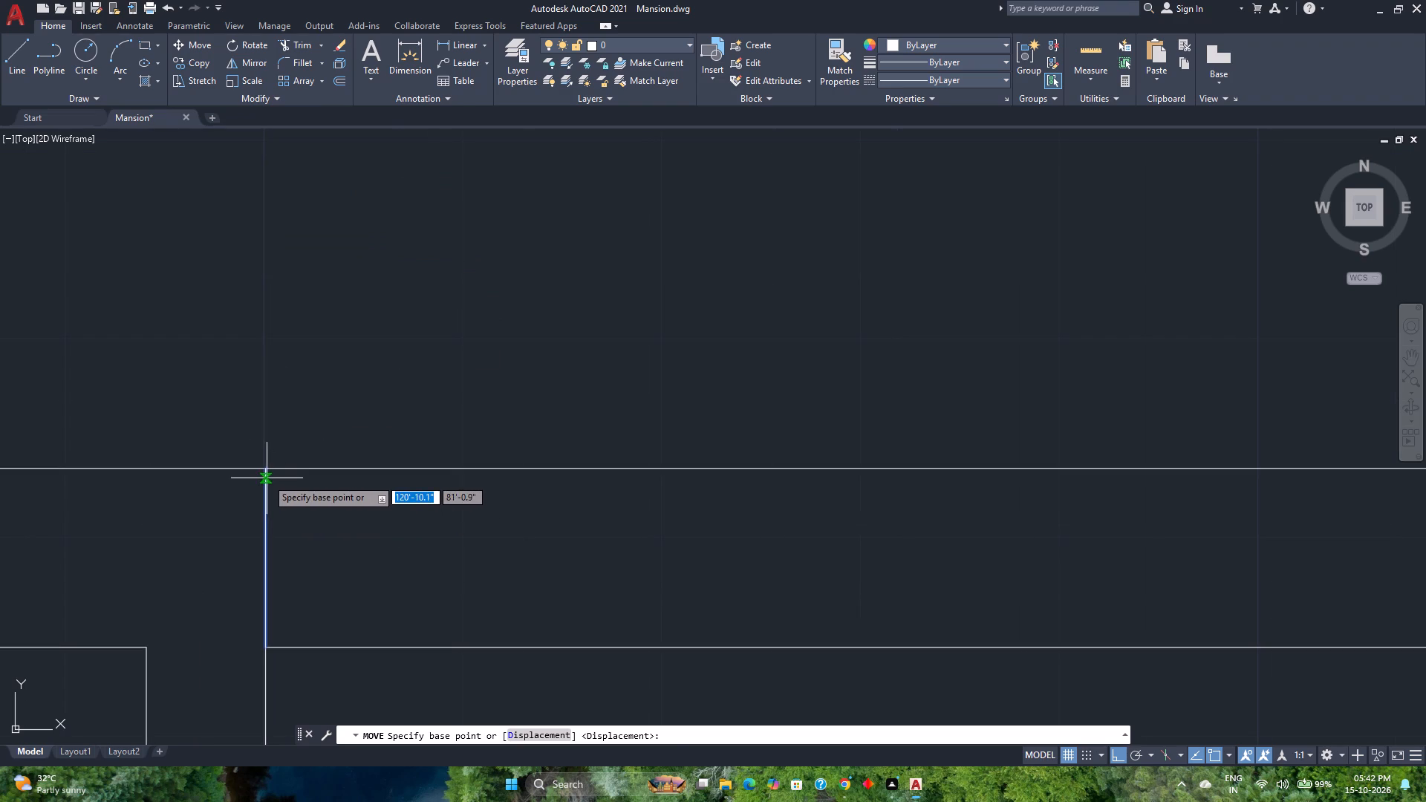
pyautogui.click(267, 473)
pyautogui.press('3')
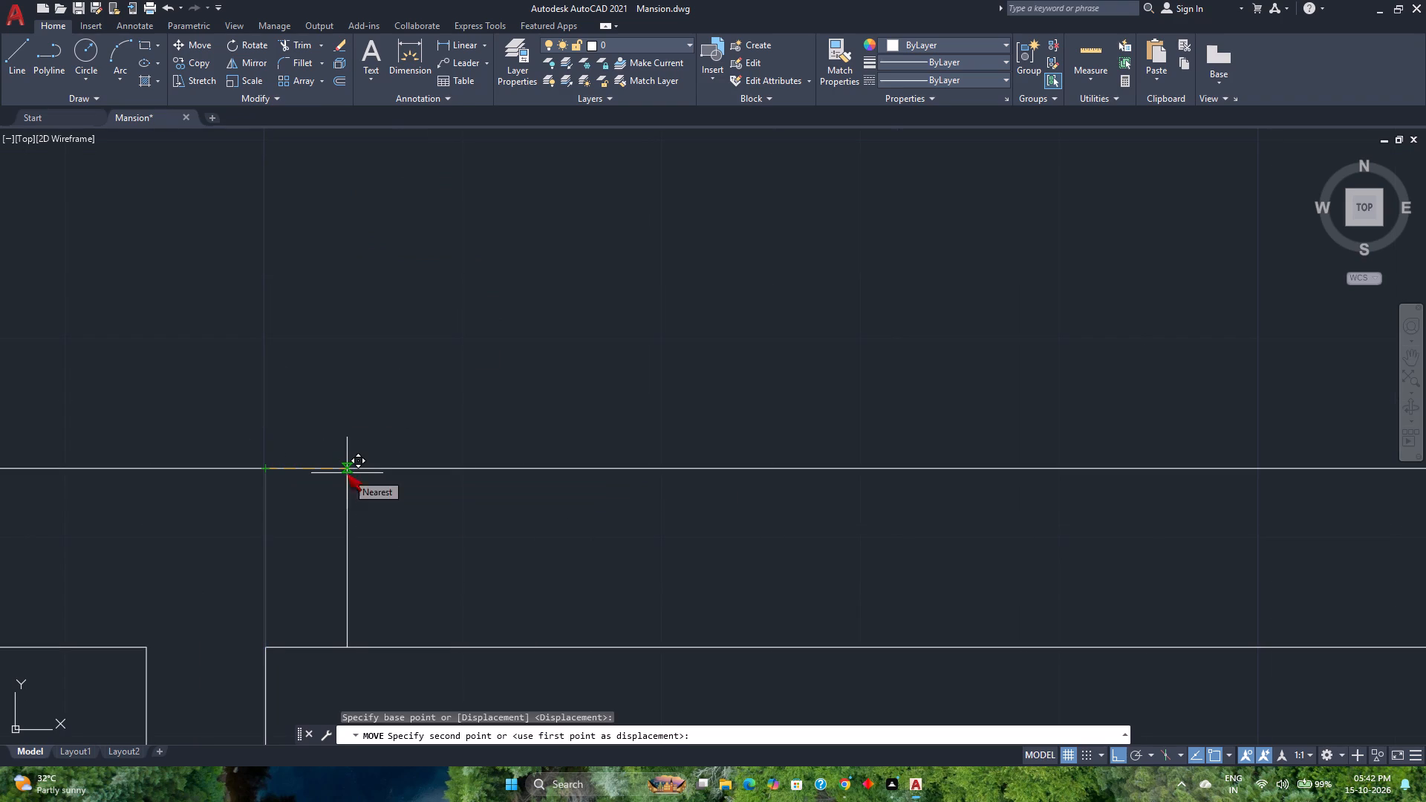
pyautogui.press('Return')
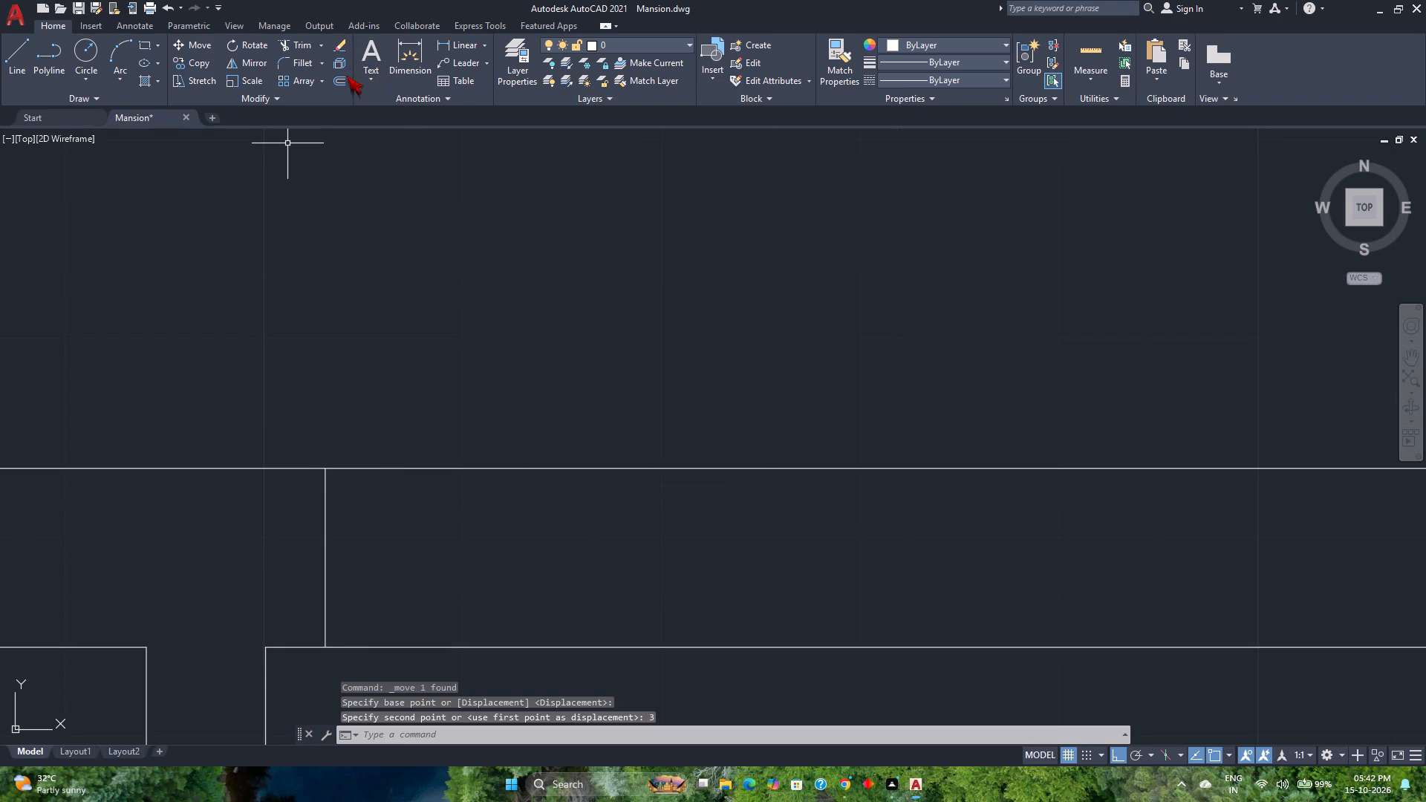
# Offset the moved short line in the small middle room's north wall 2' to the east.
pyautogui.click(339, 79)
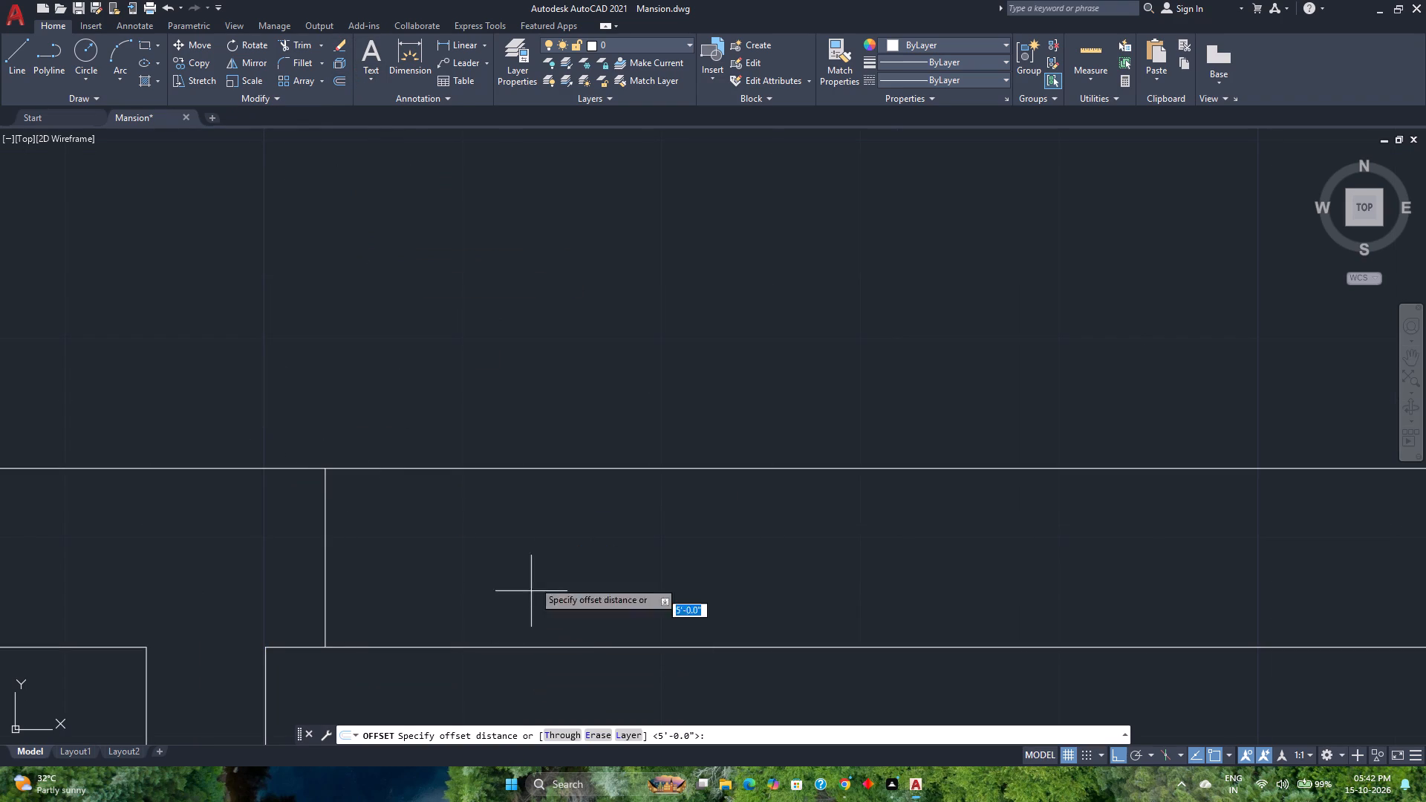
pyautogui.write("2'")
pyautogui.press('Return')
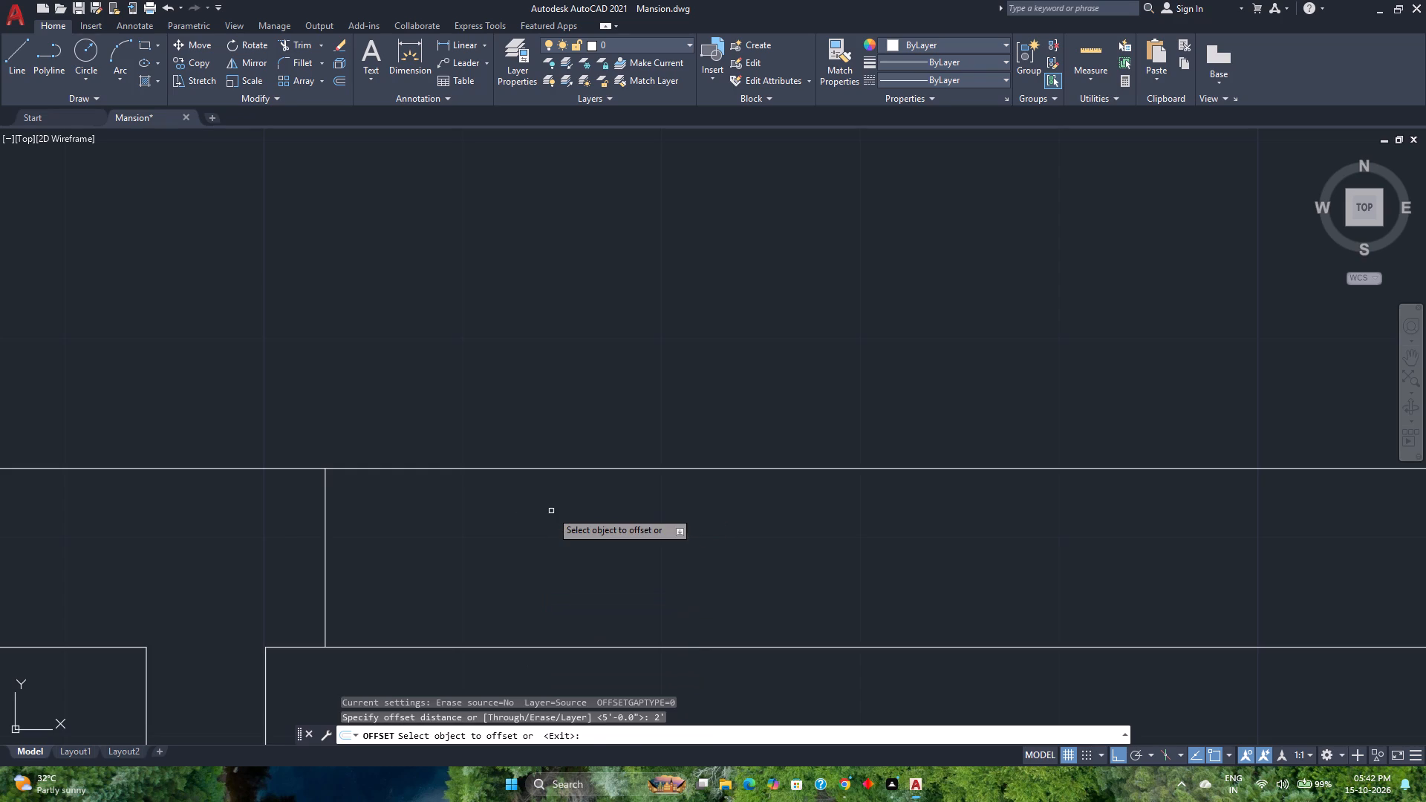
pyautogui.click(327, 519)
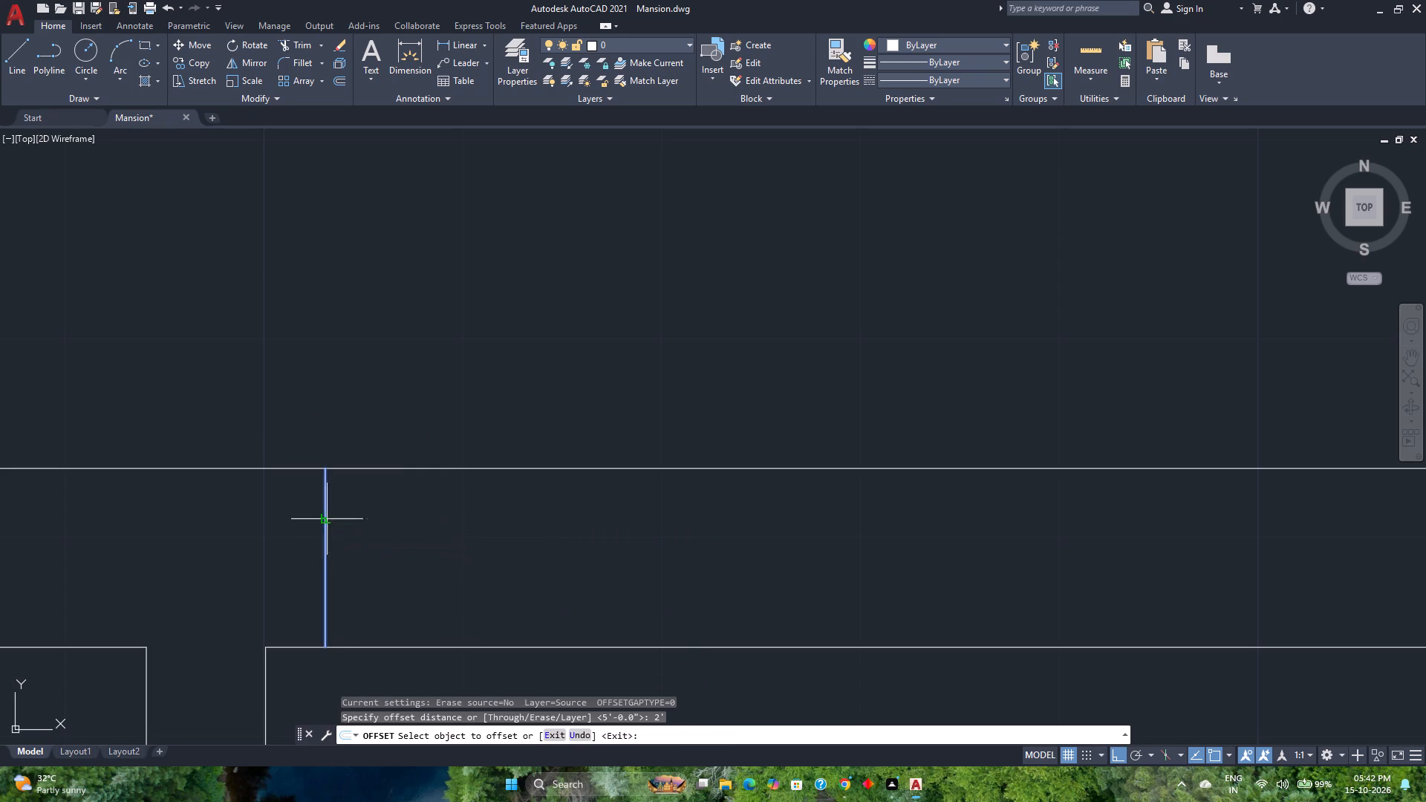
pyautogui.click(520, 529)
pyautogui.press('space')
# Draw a short line across the north wall of the room east of the small middle room, at the inner line's midpoint.
pyautogui.scroll(-2, 513, 524)
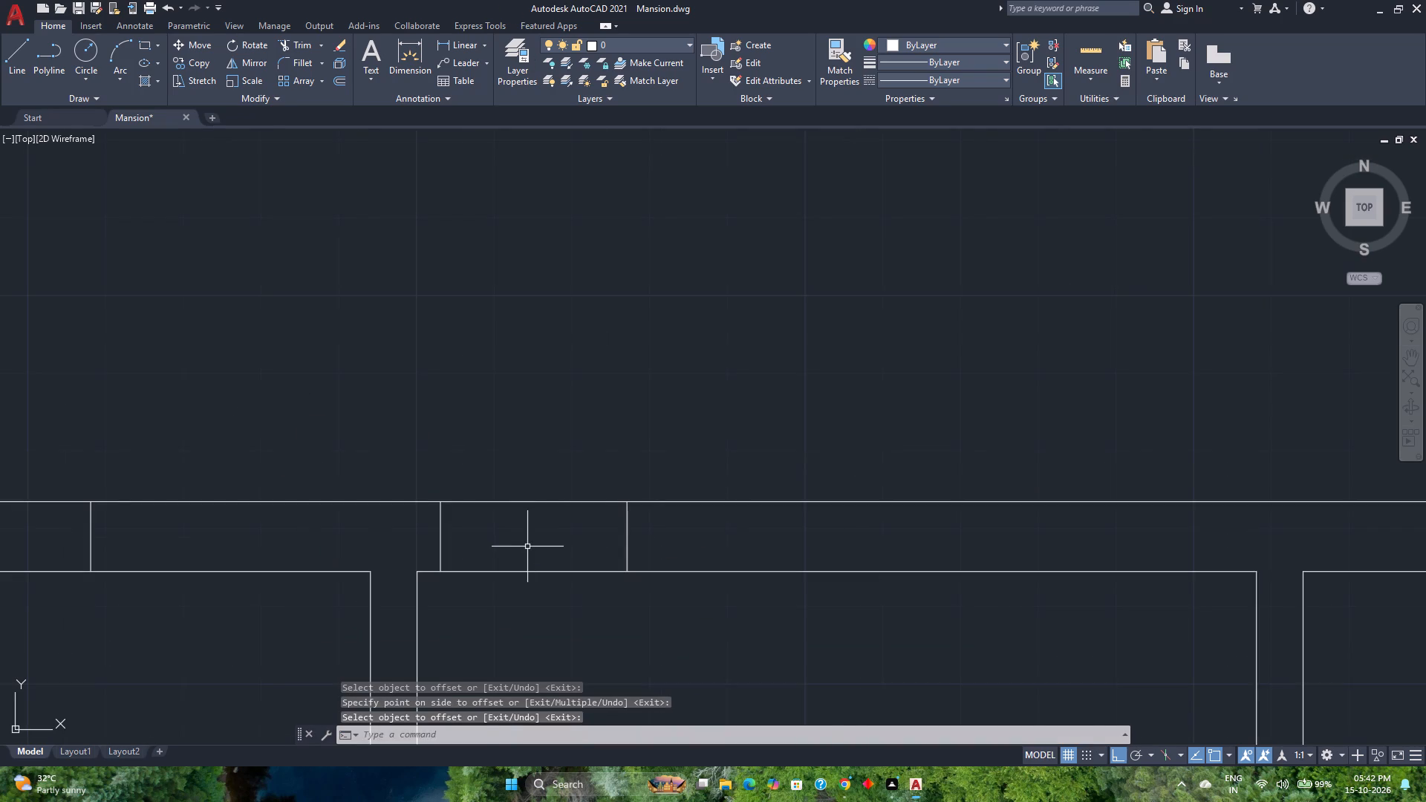
pyautogui.scroll(-3, 529, 547)
pyautogui.moveTo(529, 547); pyautogui.dragTo(363, 471, button='middle')
pyautogui.scroll(-1, 325, 452)
pyautogui.moveTo(550, 546); pyautogui.dragTo(453, 500, button='middle')
pyautogui.middleClick(453, 500)
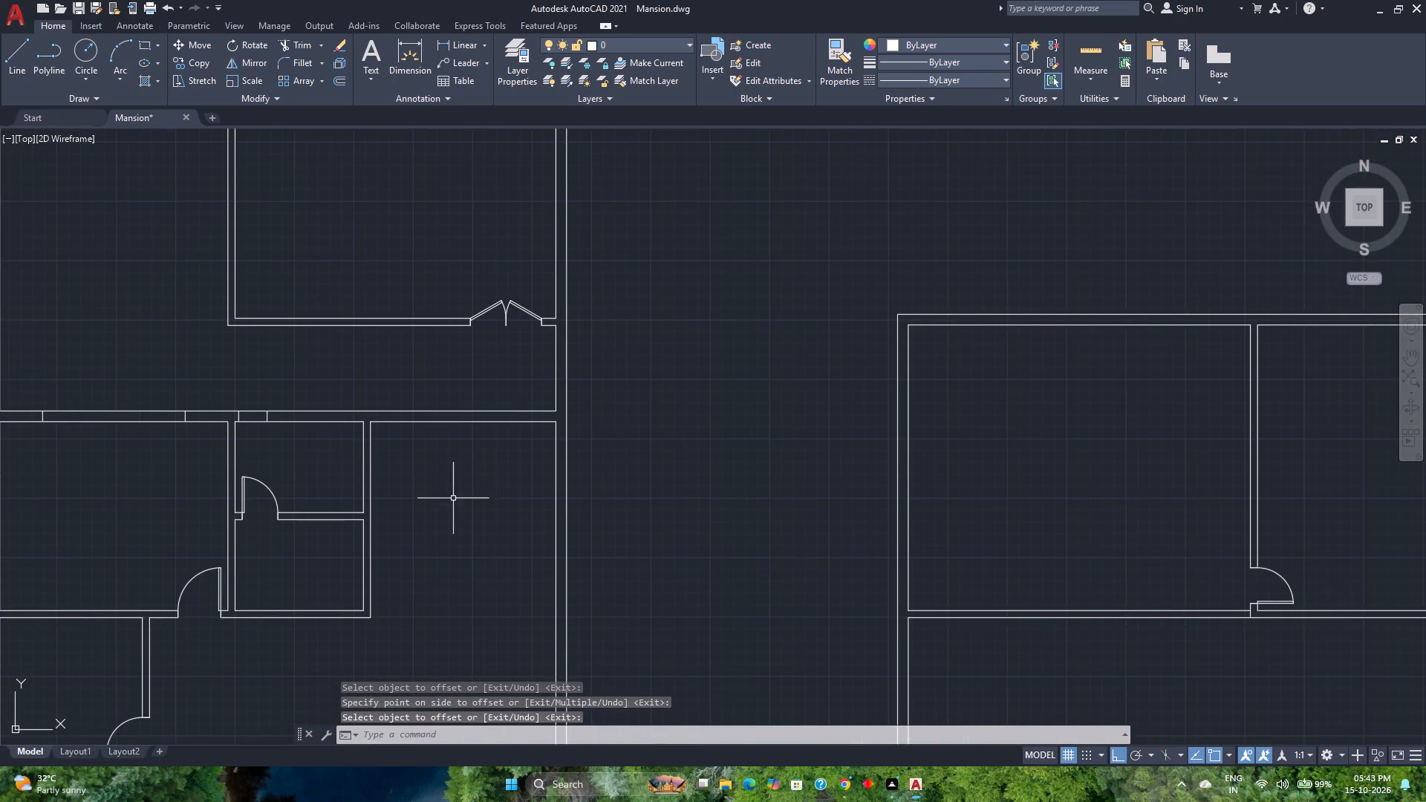
pyautogui.scroll(2, 470, 460)
pyautogui.moveTo(470, 460); pyautogui.dragTo(485, 532, button='middle')
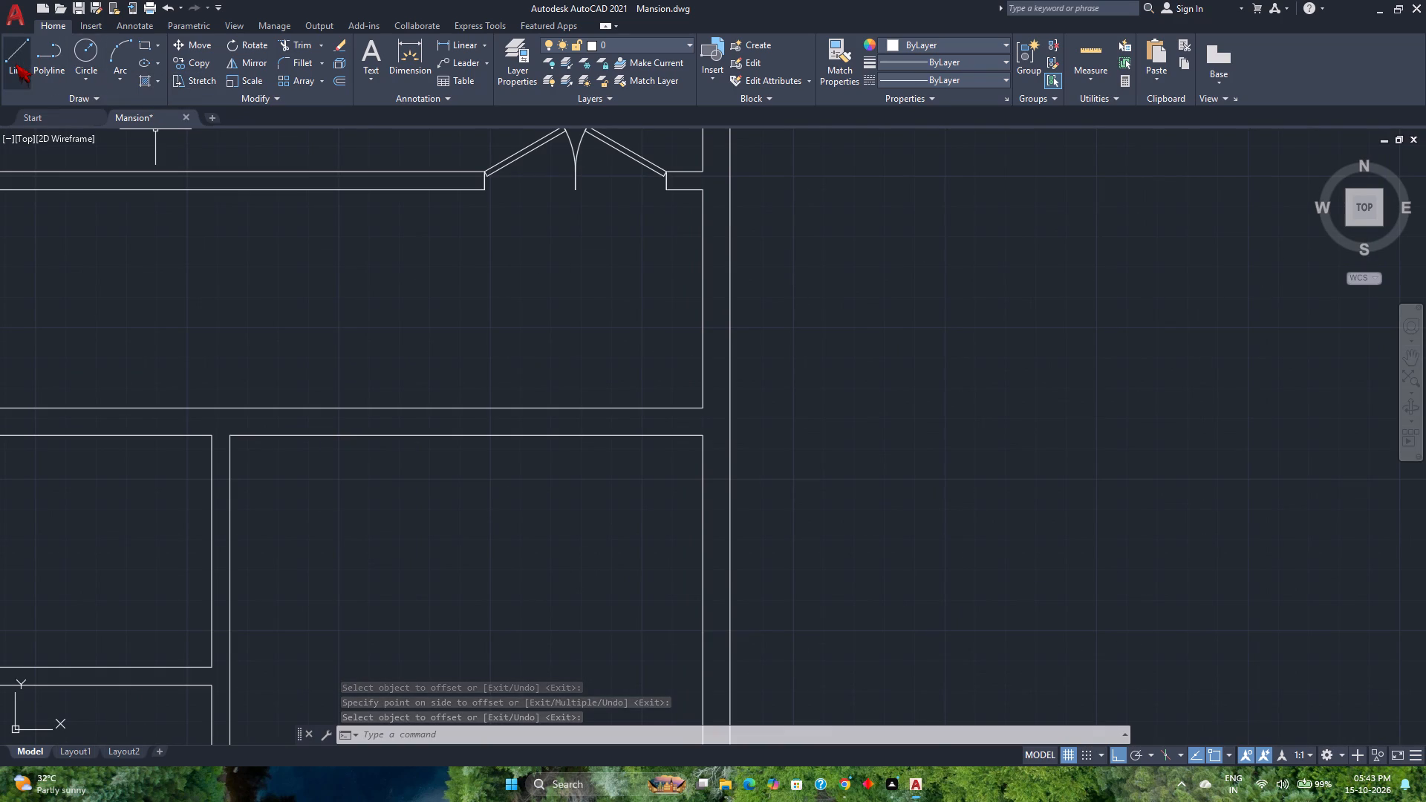
pyautogui.click(16, 64)
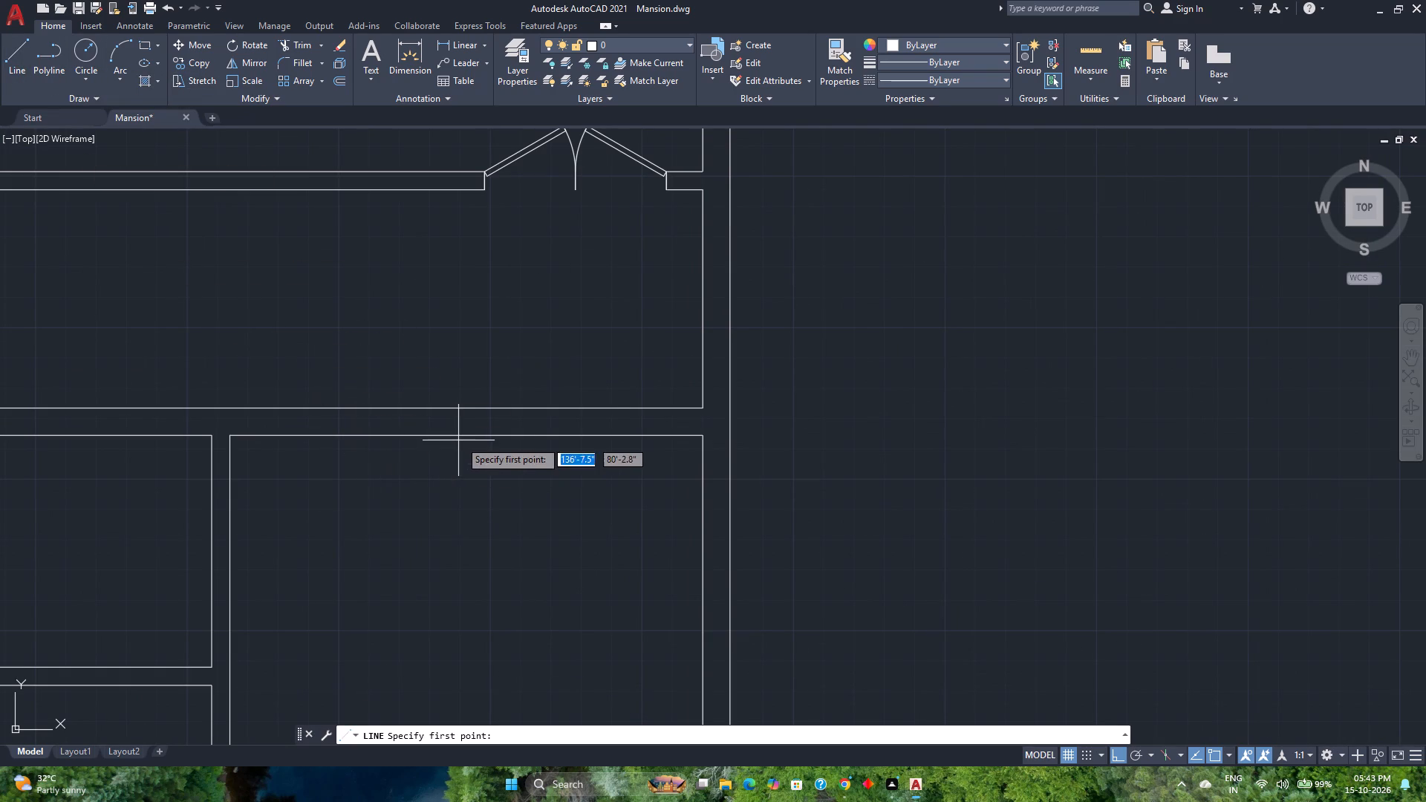
pyautogui.click(470, 437)
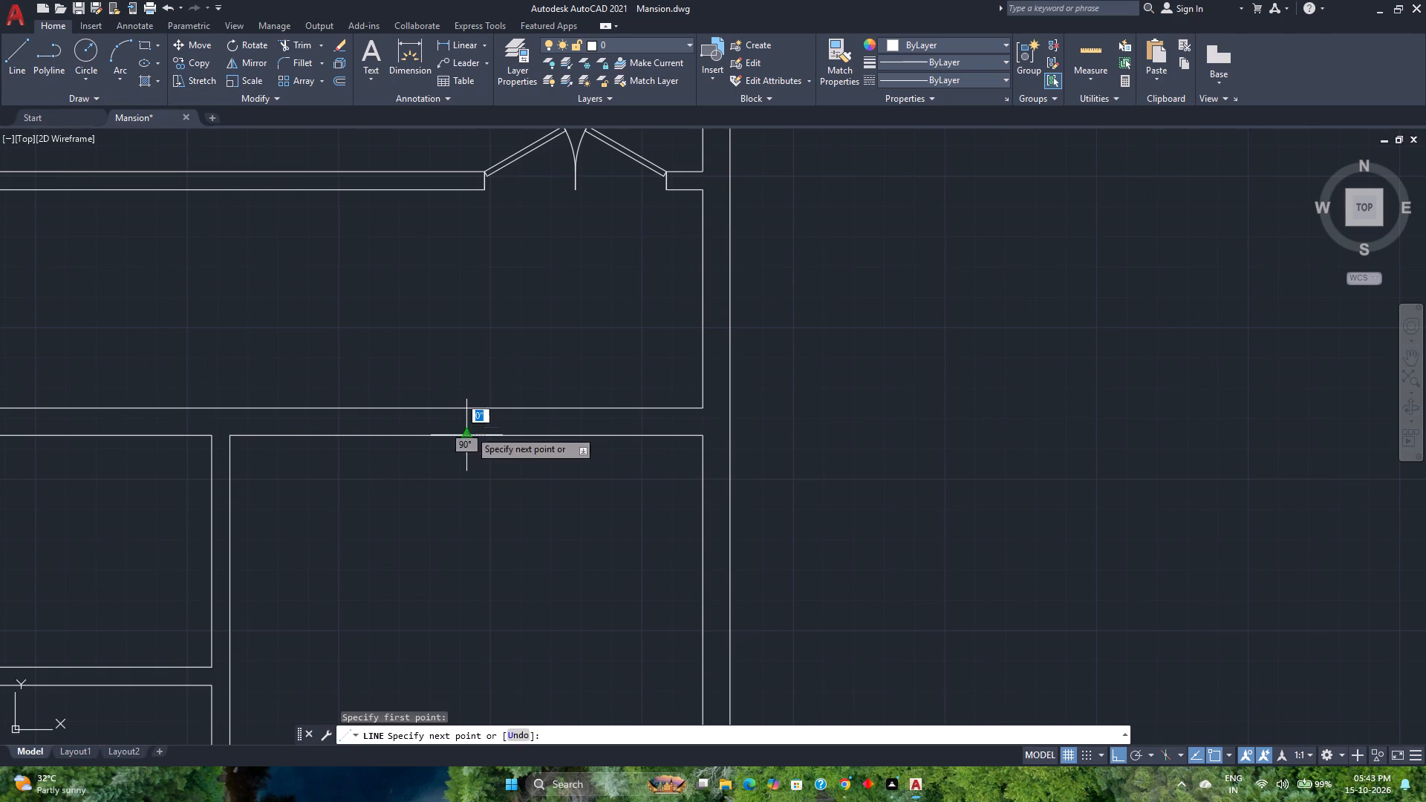
pyautogui.click(466, 409)
pyautogui.press('Escape')
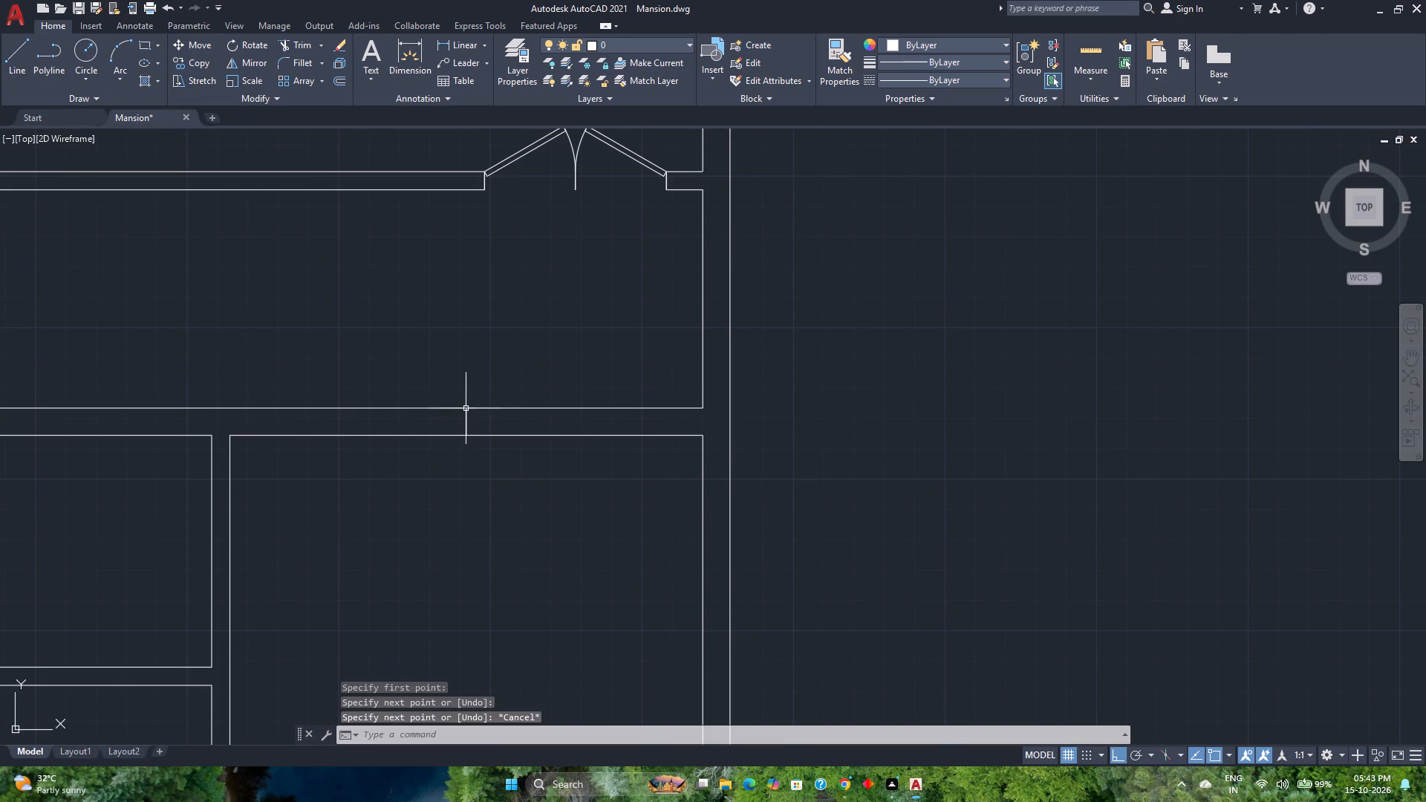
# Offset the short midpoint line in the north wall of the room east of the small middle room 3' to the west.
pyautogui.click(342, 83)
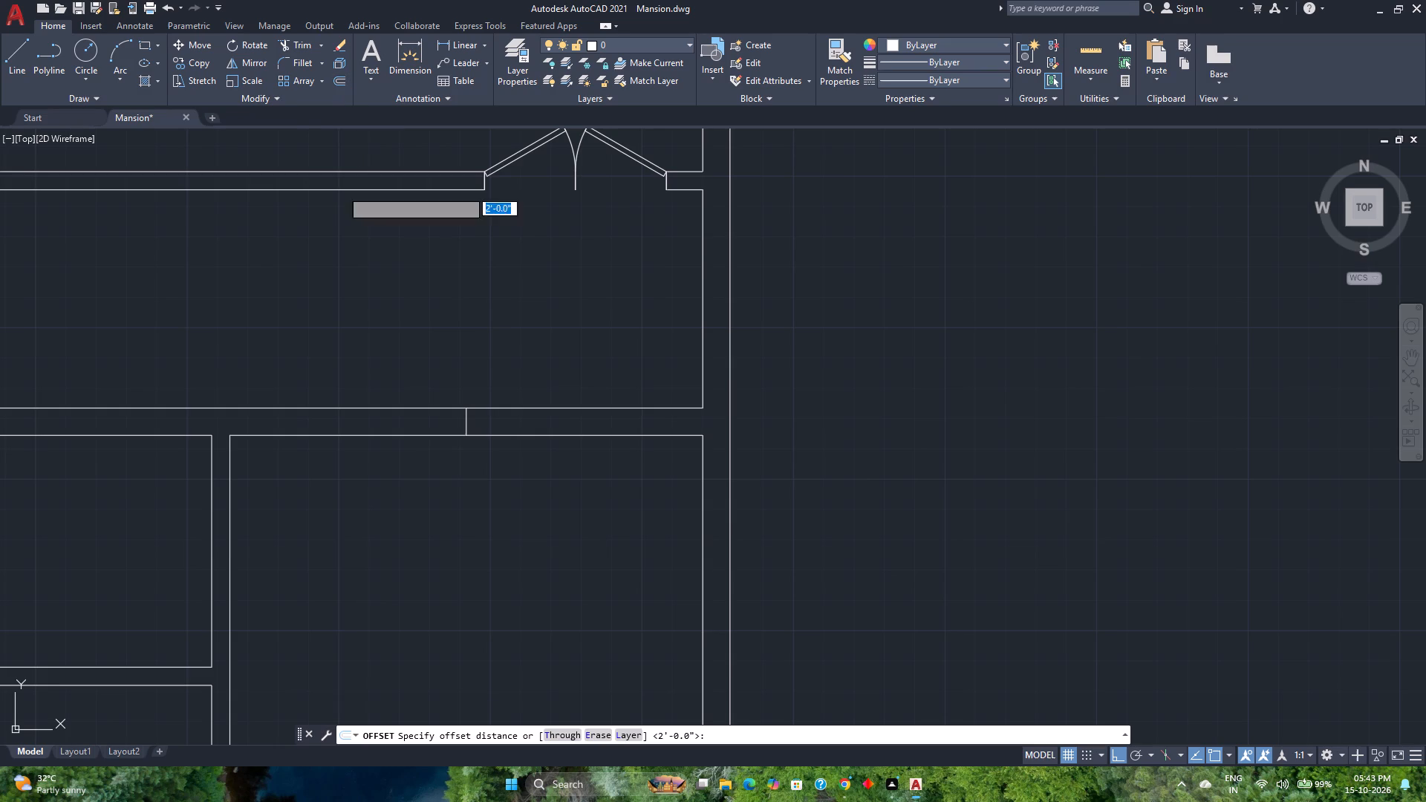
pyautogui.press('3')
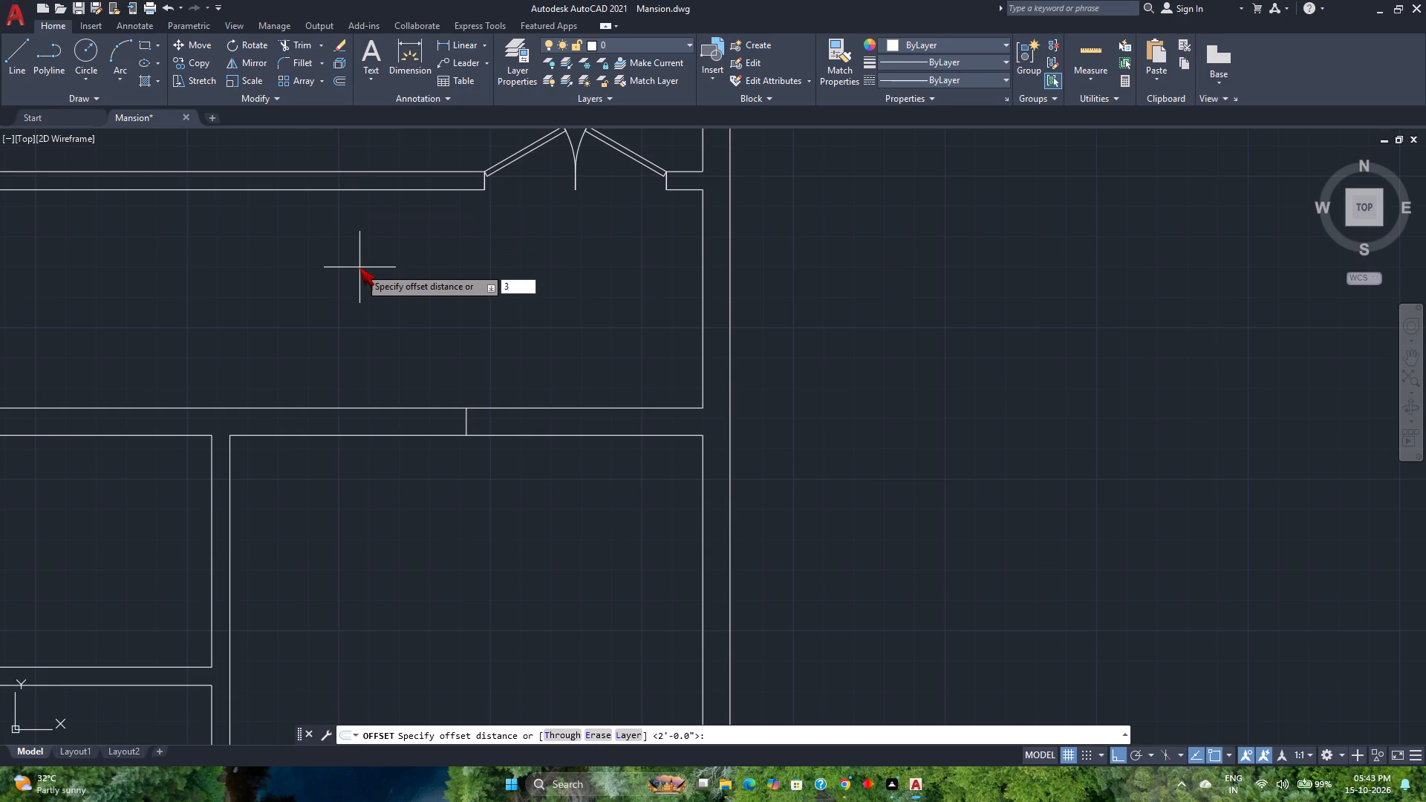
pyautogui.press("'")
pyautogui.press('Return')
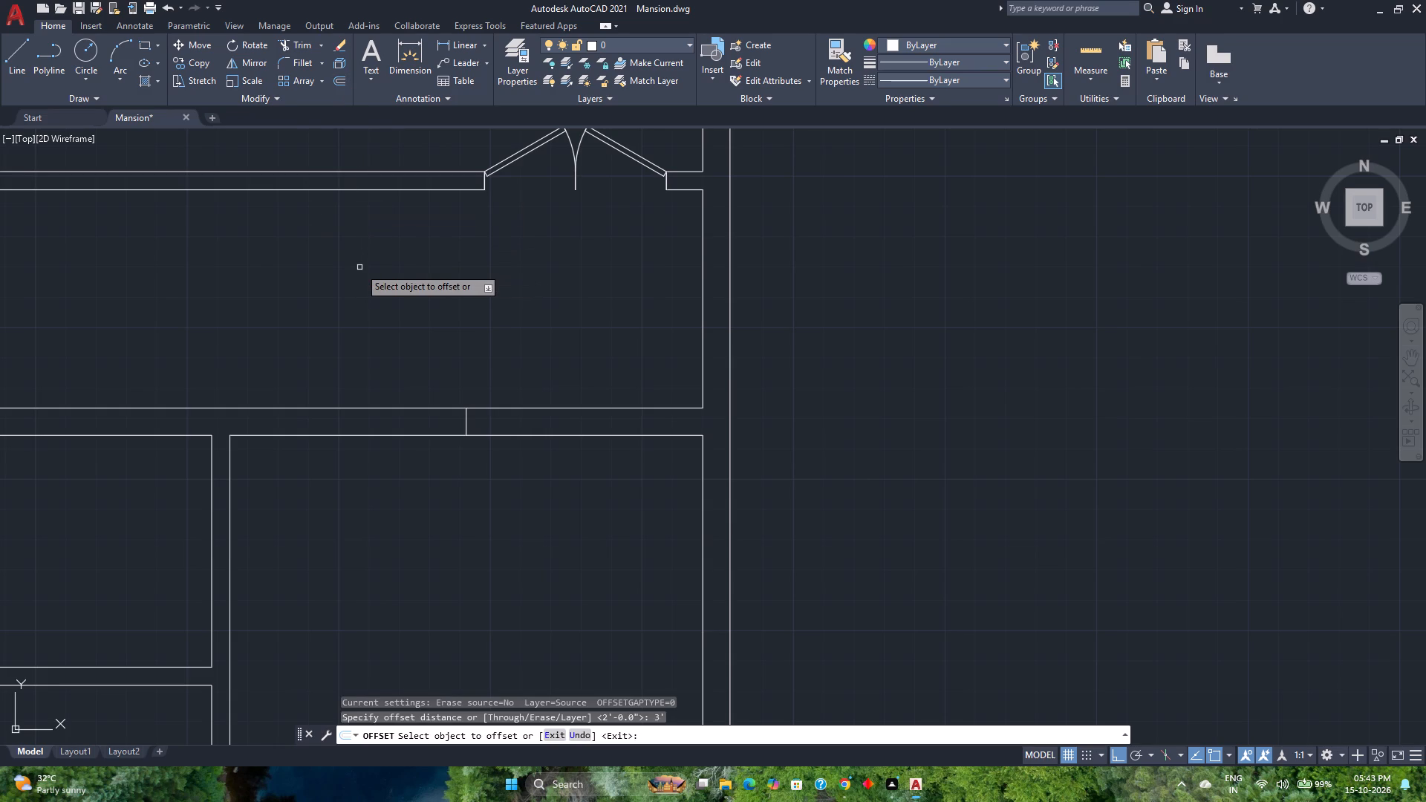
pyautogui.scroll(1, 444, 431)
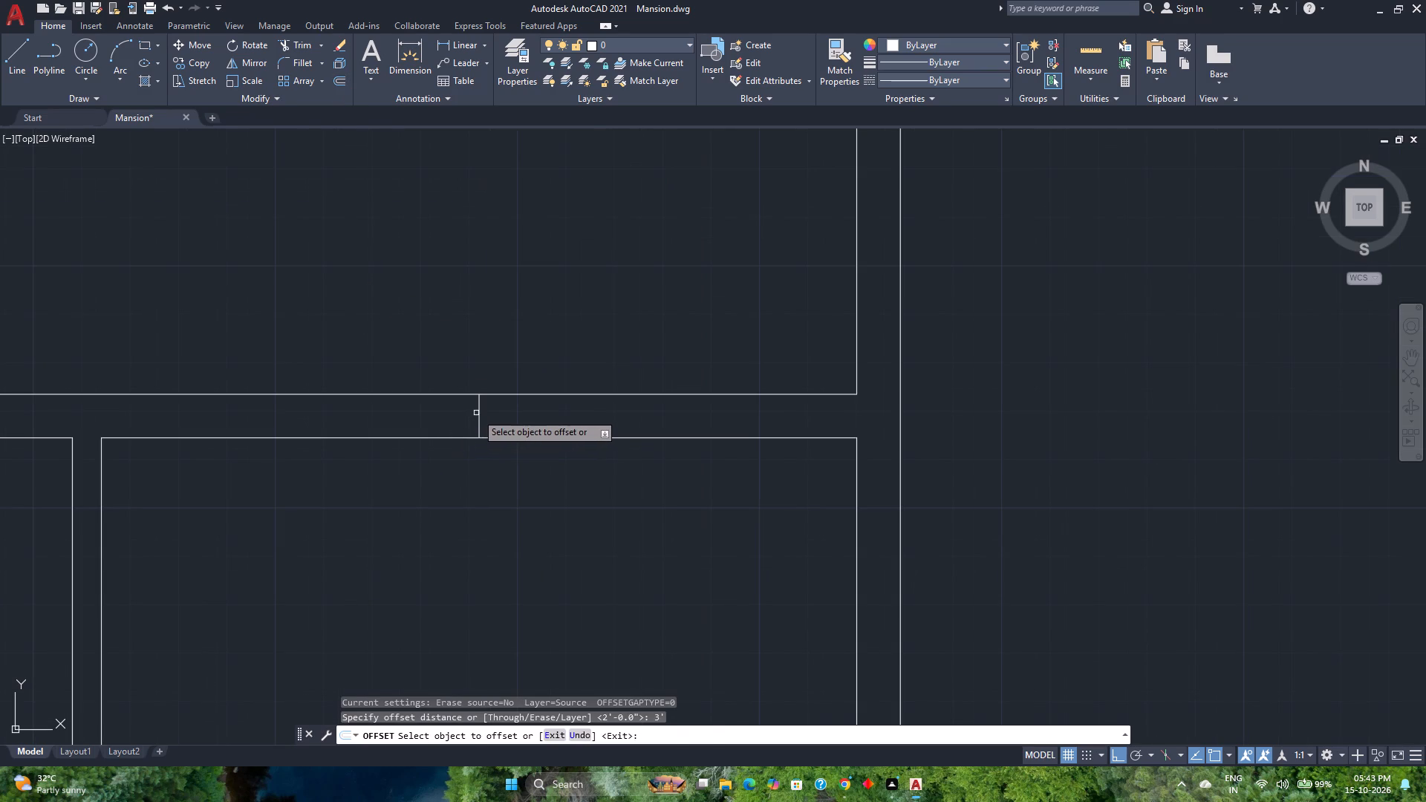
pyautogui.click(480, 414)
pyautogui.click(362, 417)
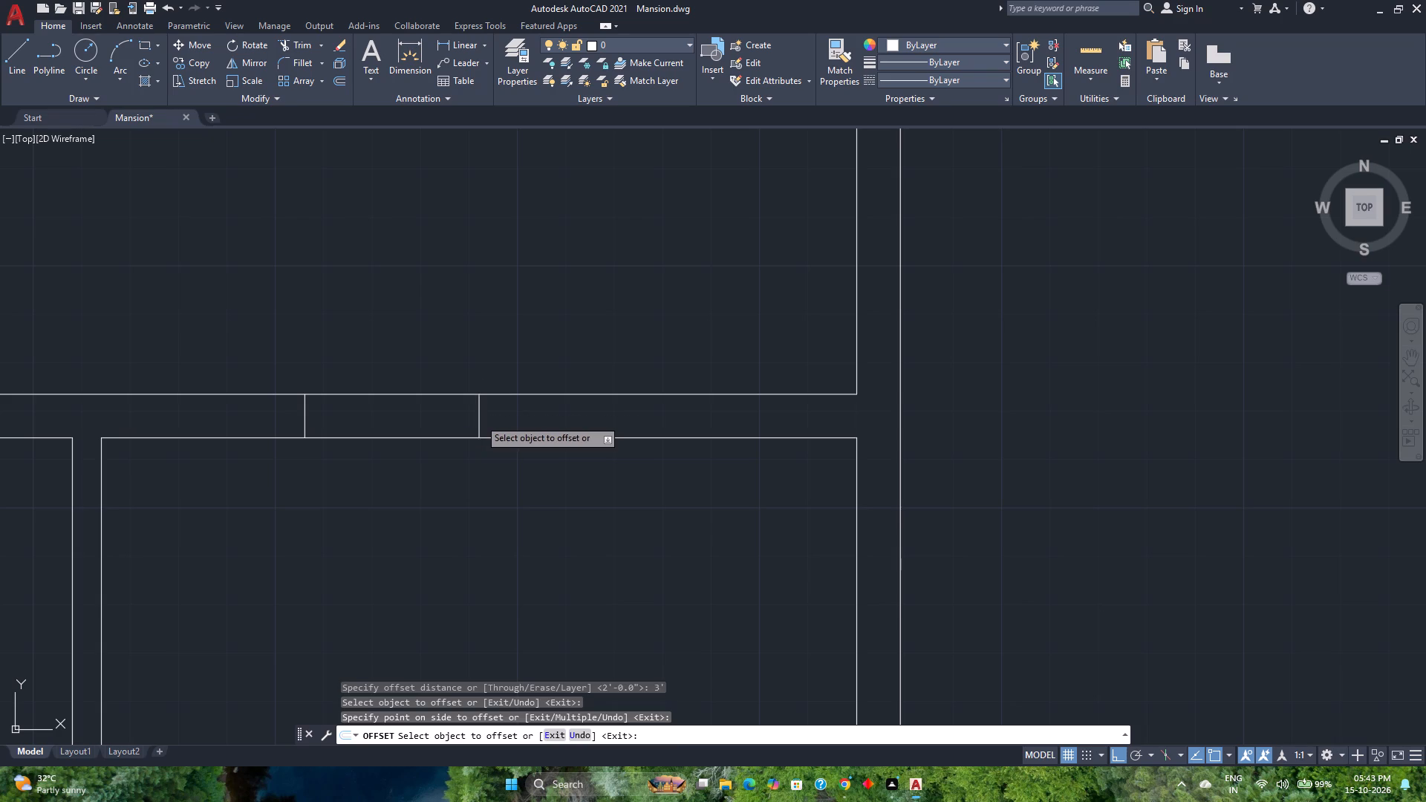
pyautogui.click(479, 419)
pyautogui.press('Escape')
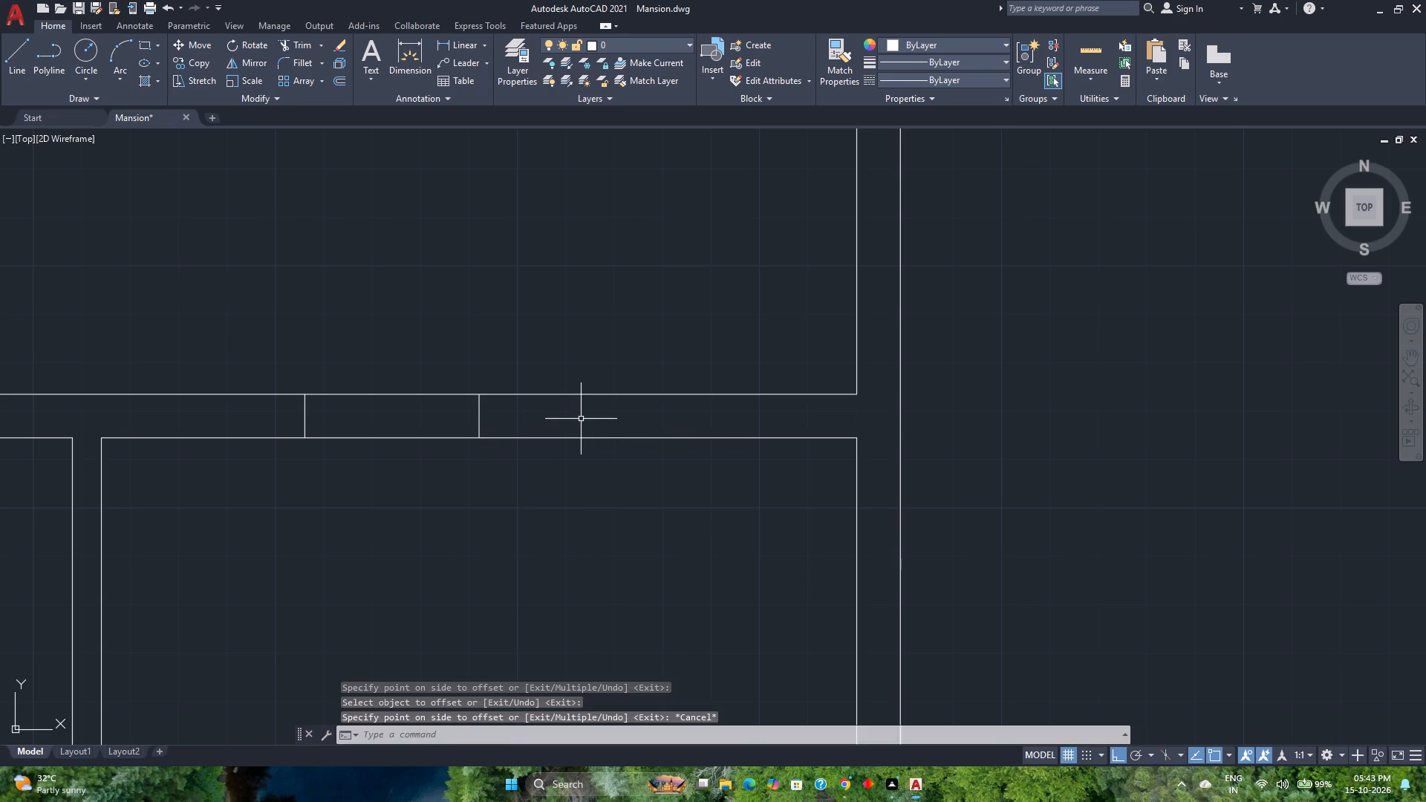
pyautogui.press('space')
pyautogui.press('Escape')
# Erase the midpoint line and its offset copy from the north wall of the room east of the small middle room.
pyautogui.click(514, 426)
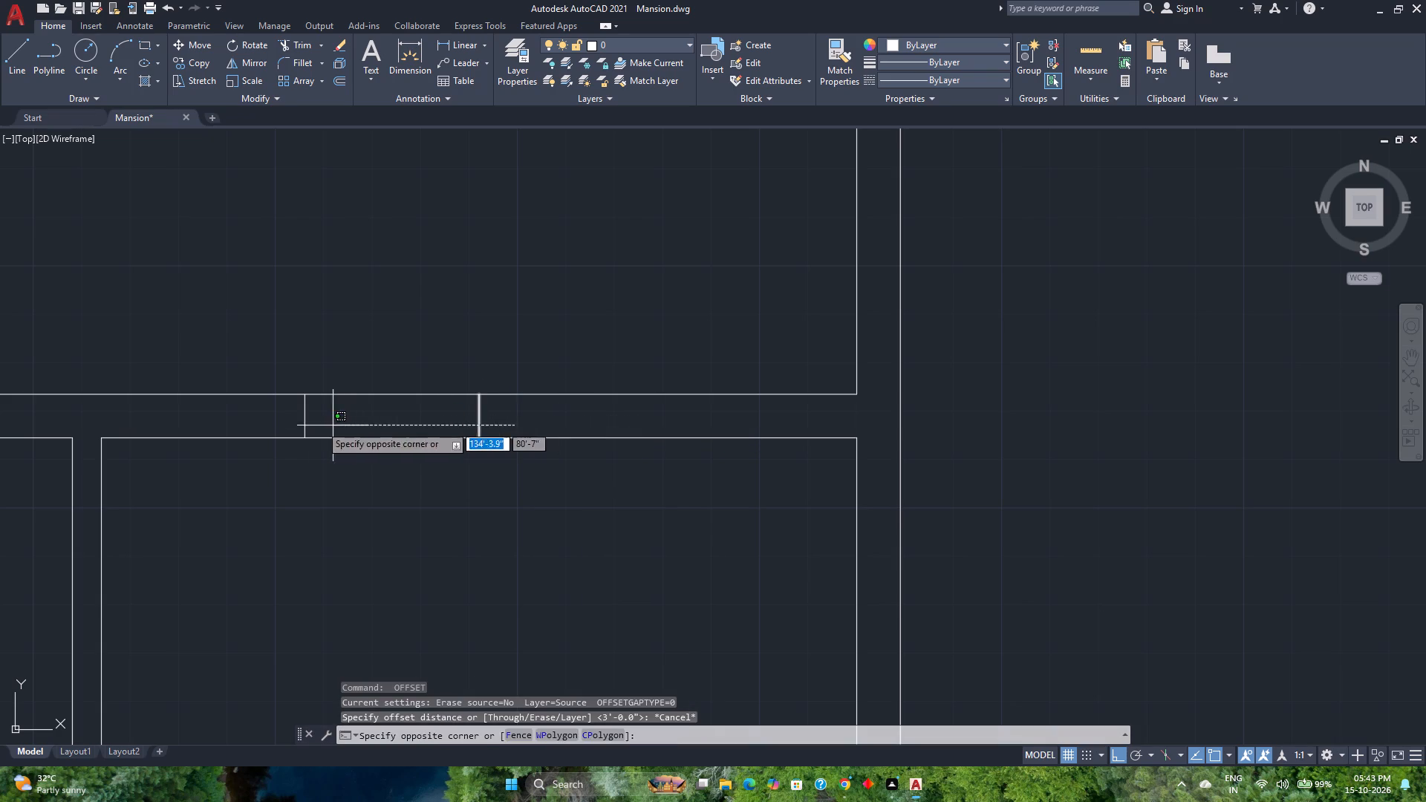
pyautogui.click(267, 419)
pyautogui.press('Delete')
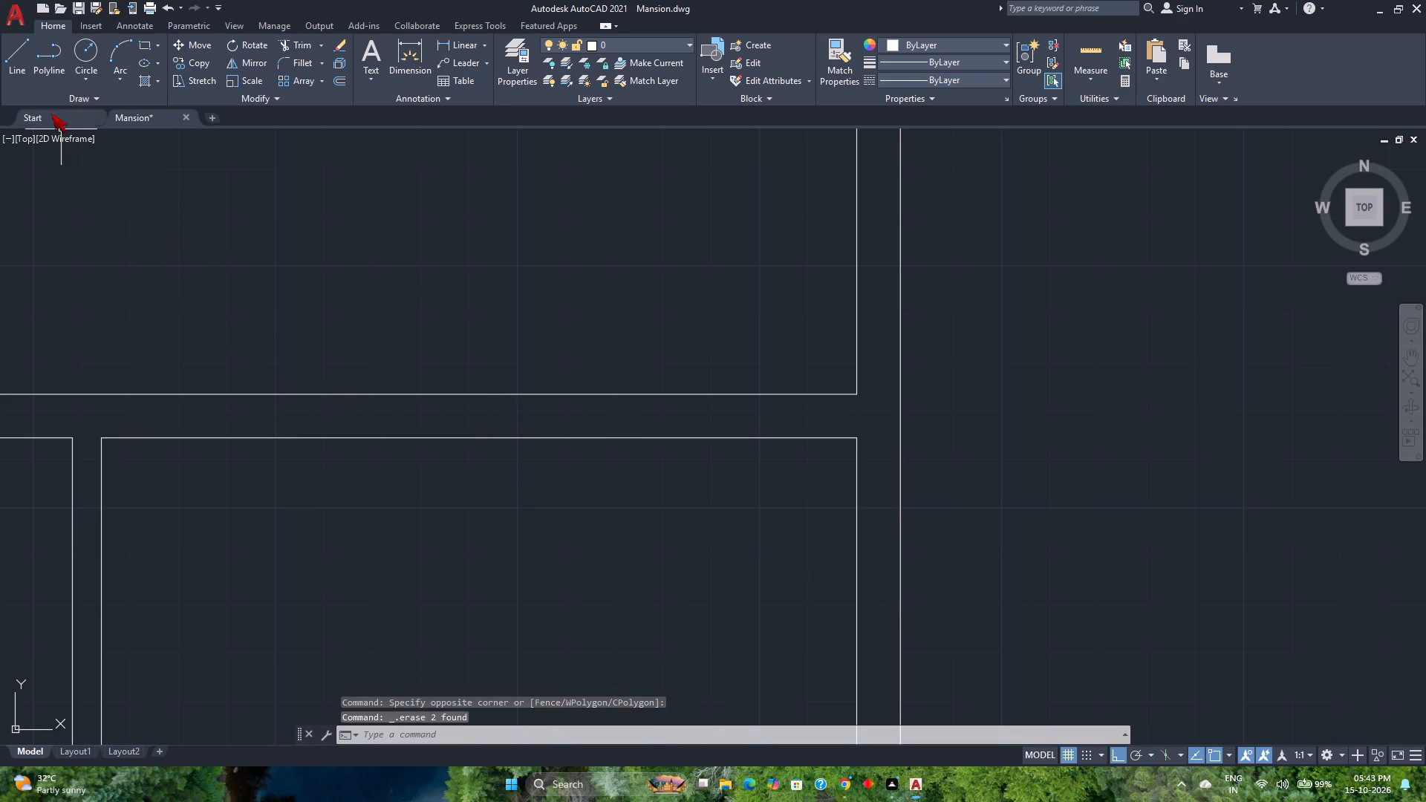
# Draw a short line across the same north wall, starting at the room's inner northeast corner.
pyautogui.click(13, 57)
pyautogui.scroll(1, 854, 444)
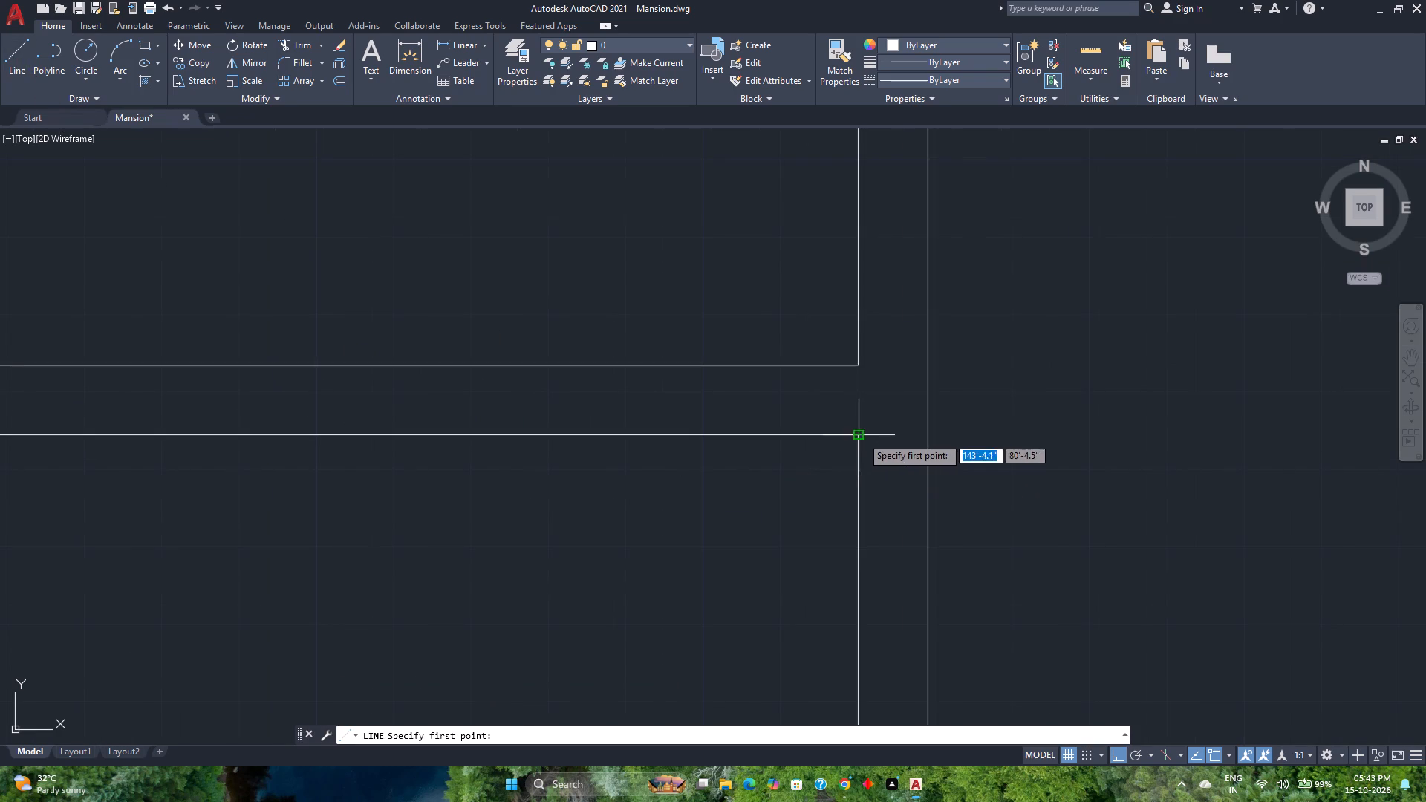
pyautogui.click(862, 437)
pyautogui.click(861, 368)
pyautogui.press('Escape')
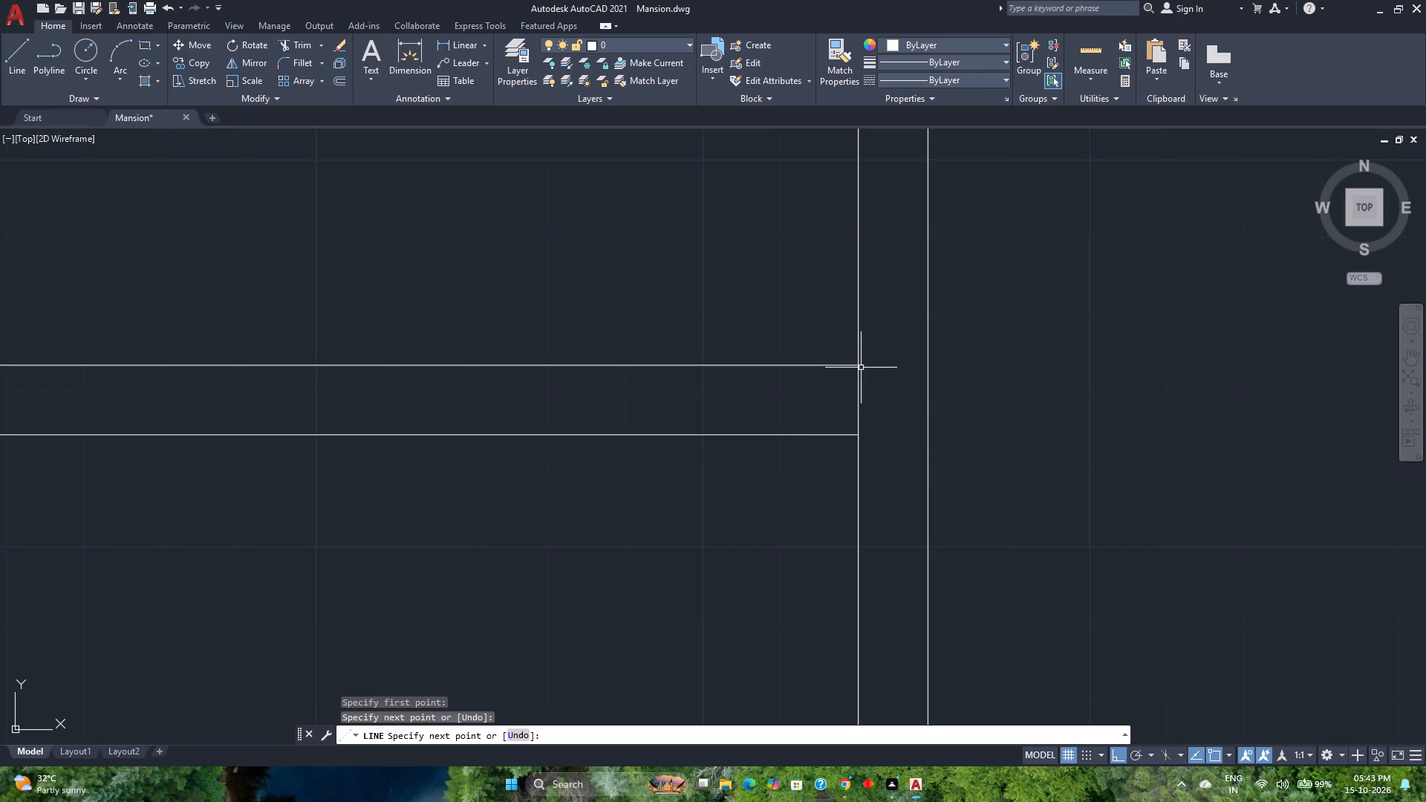
# Move the short line at the room's northeast corner 1'6" to the west.
pyautogui.click(874, 390)
pyautogui.click(798, 401)
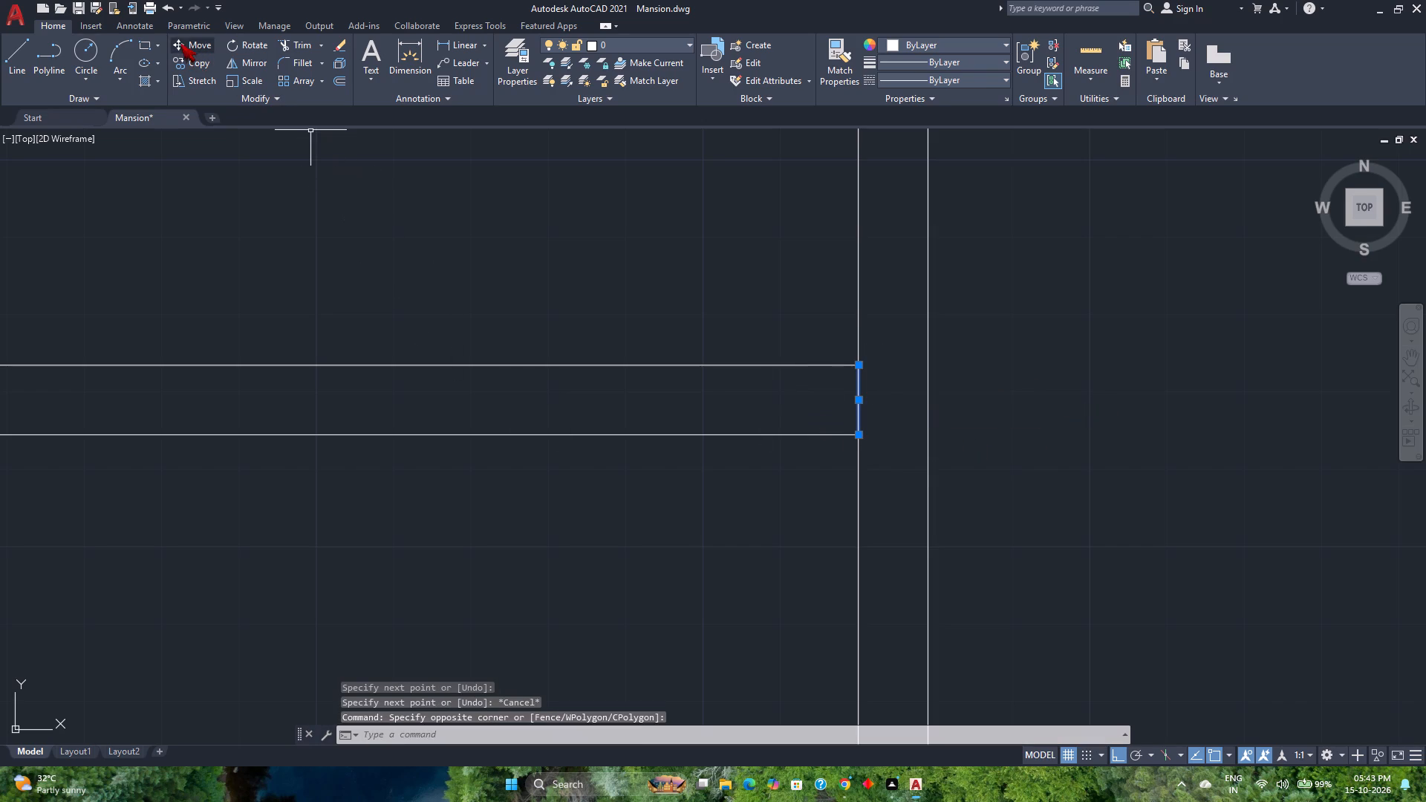
pyautogui.click(180, 43)
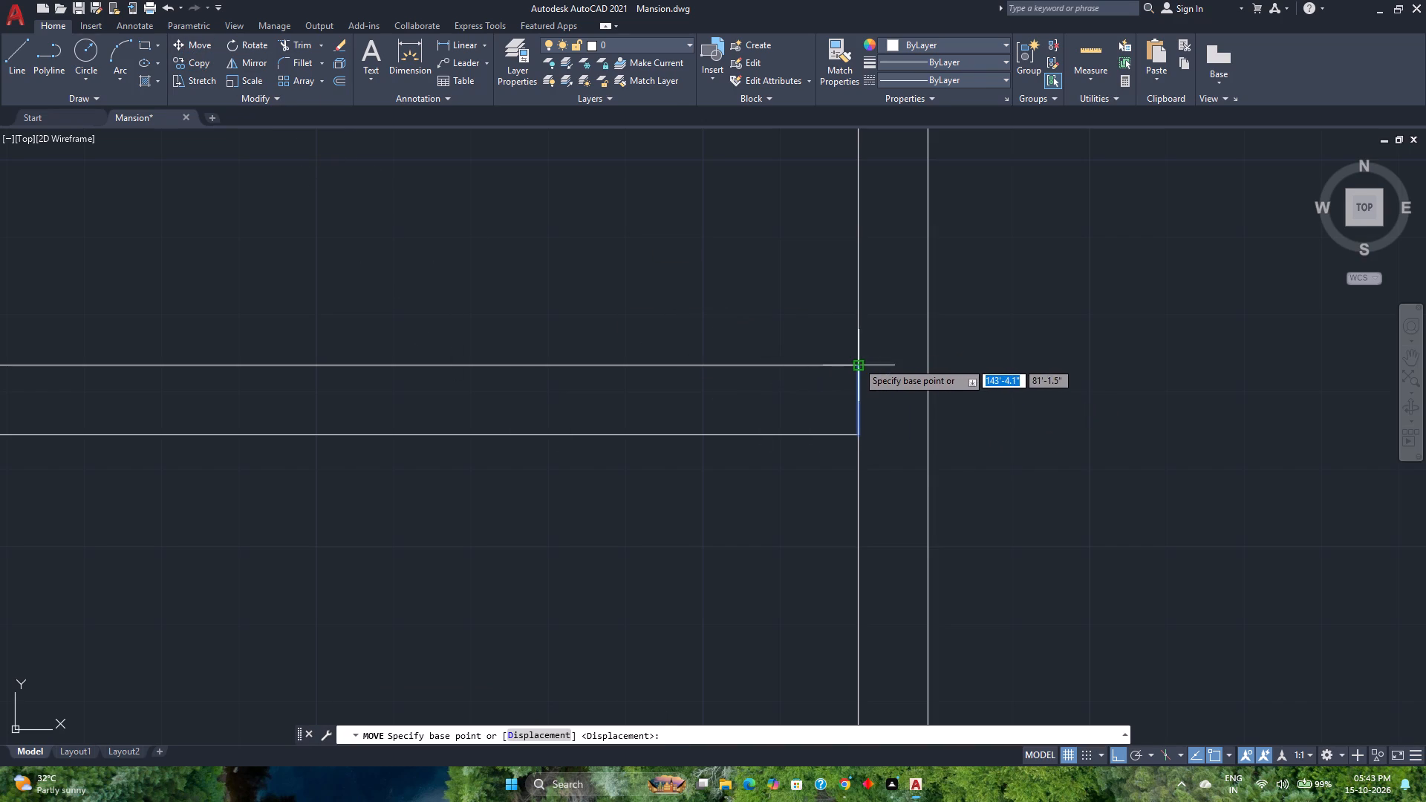
pyautogui.click(857, 362)
pyautogui.press('1')
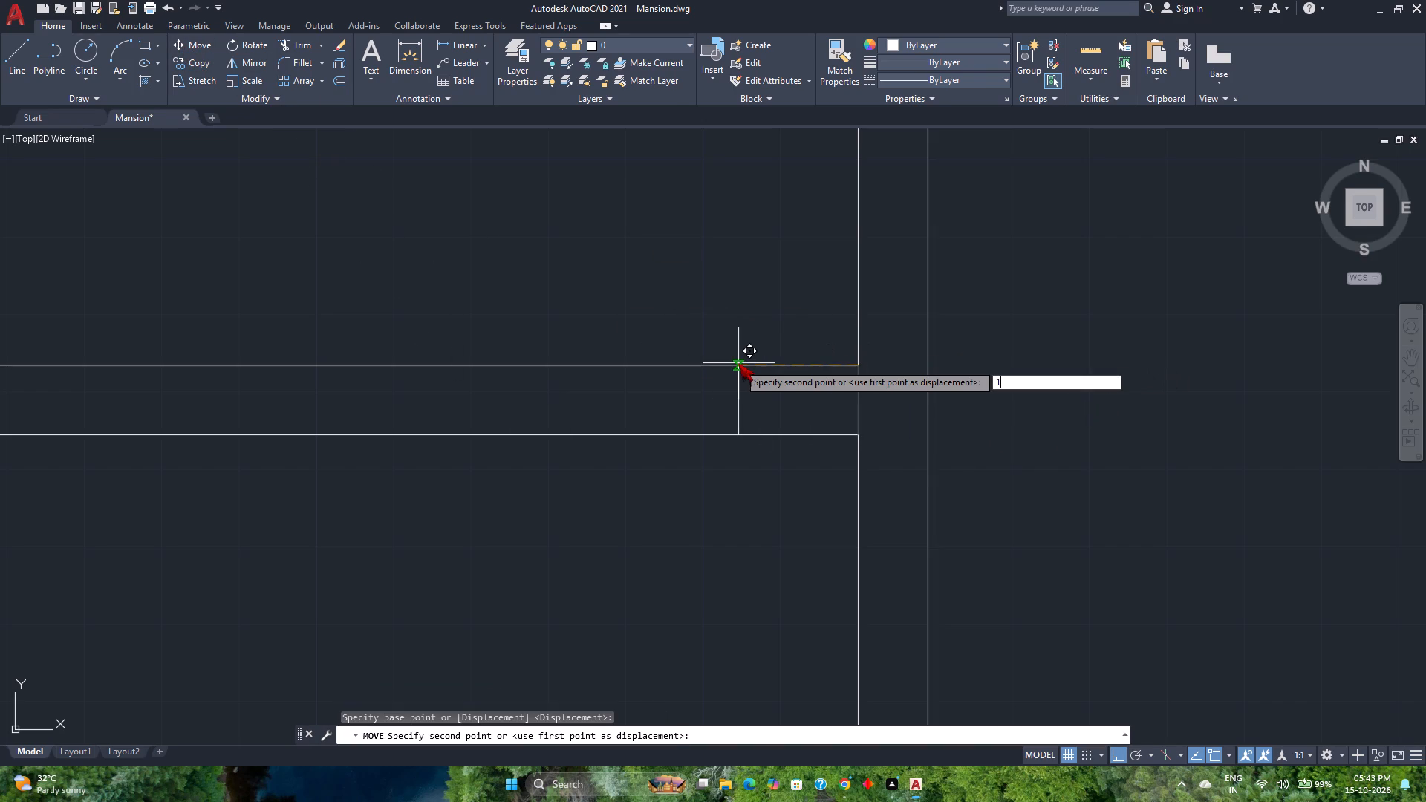
pyautogui.write('\'6"')
pyautogui.press('Return')
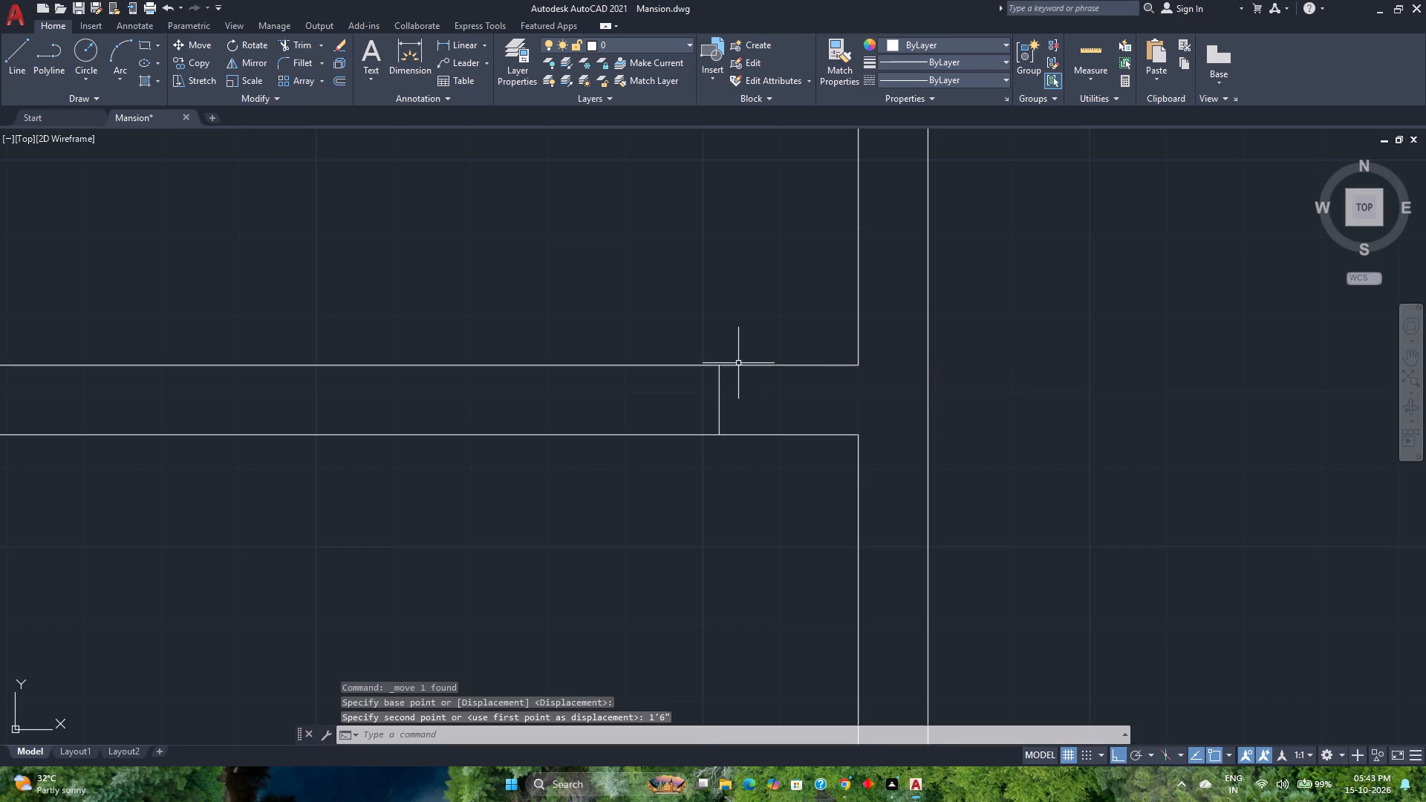
# Offset the moved short line in the room's north wall 6' to the west.
pyautogui.click(336, 79)
pyautogui.write("6'")
pyautogui.press('Return')
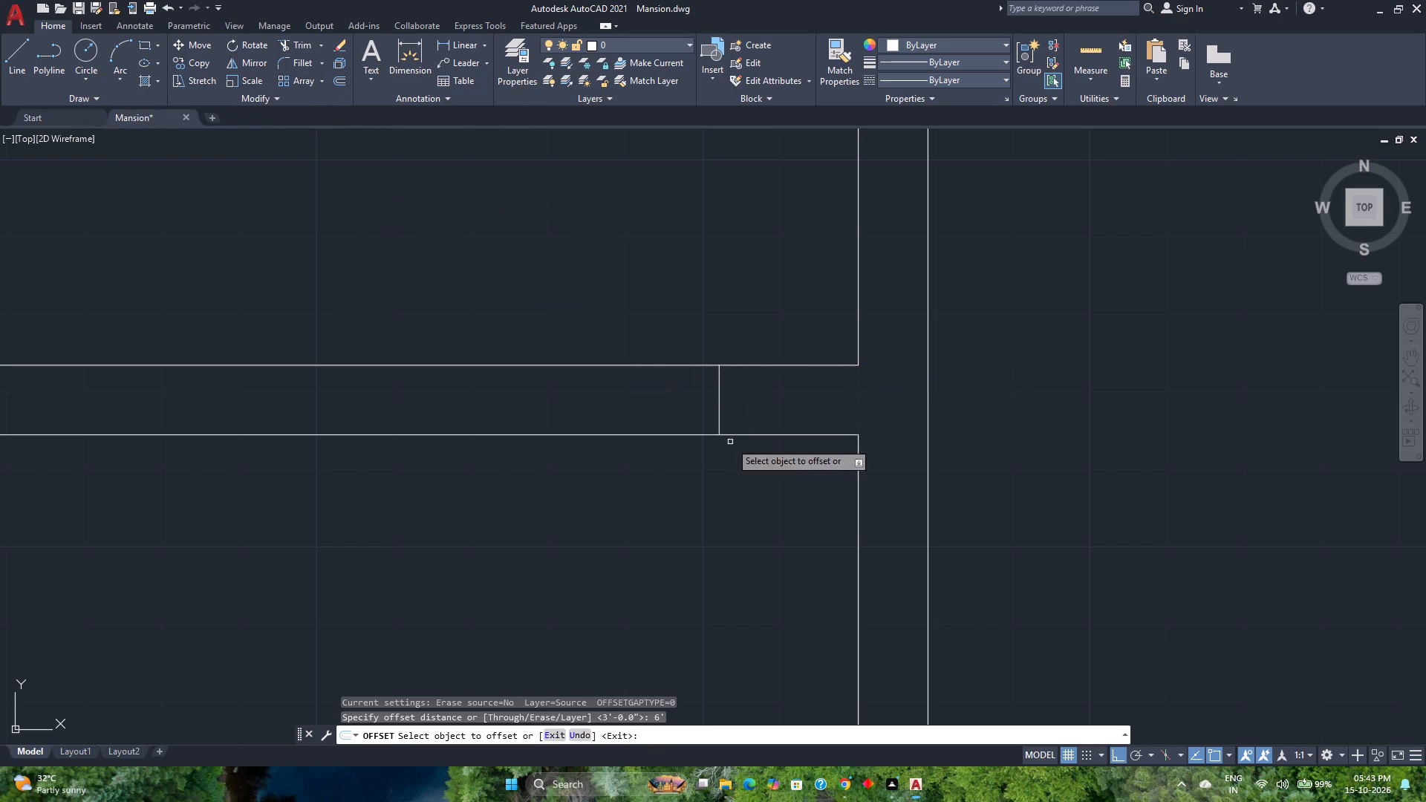
pyautogui.click(720, 412)
pyautogui.scroll(-3, 492, 412)
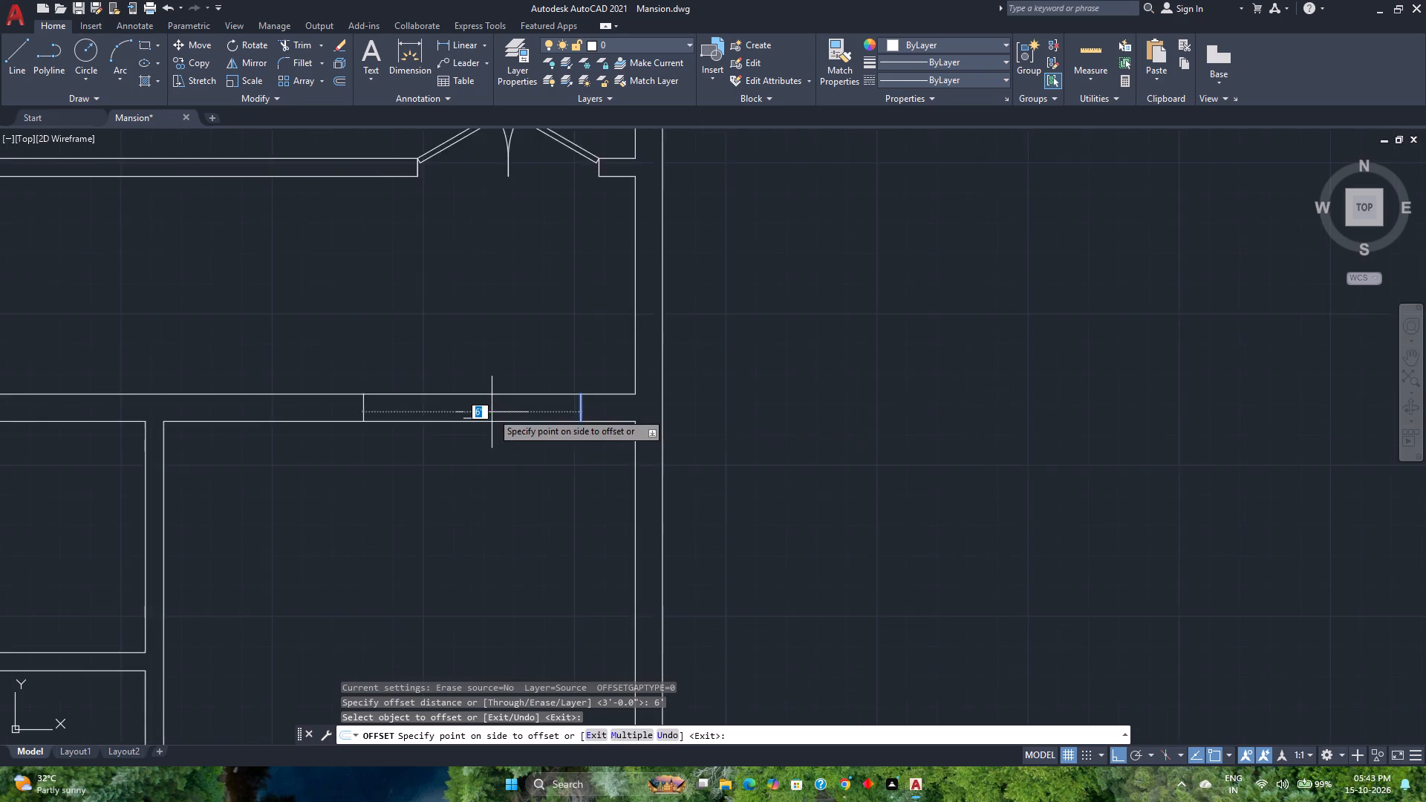
pyautogui.click(492, 412)
pyautogui.press('Escape')
# Trim both wall lines between the two short lines to open the 6' gap in the room's north wall.
pyautogui.write('tr')
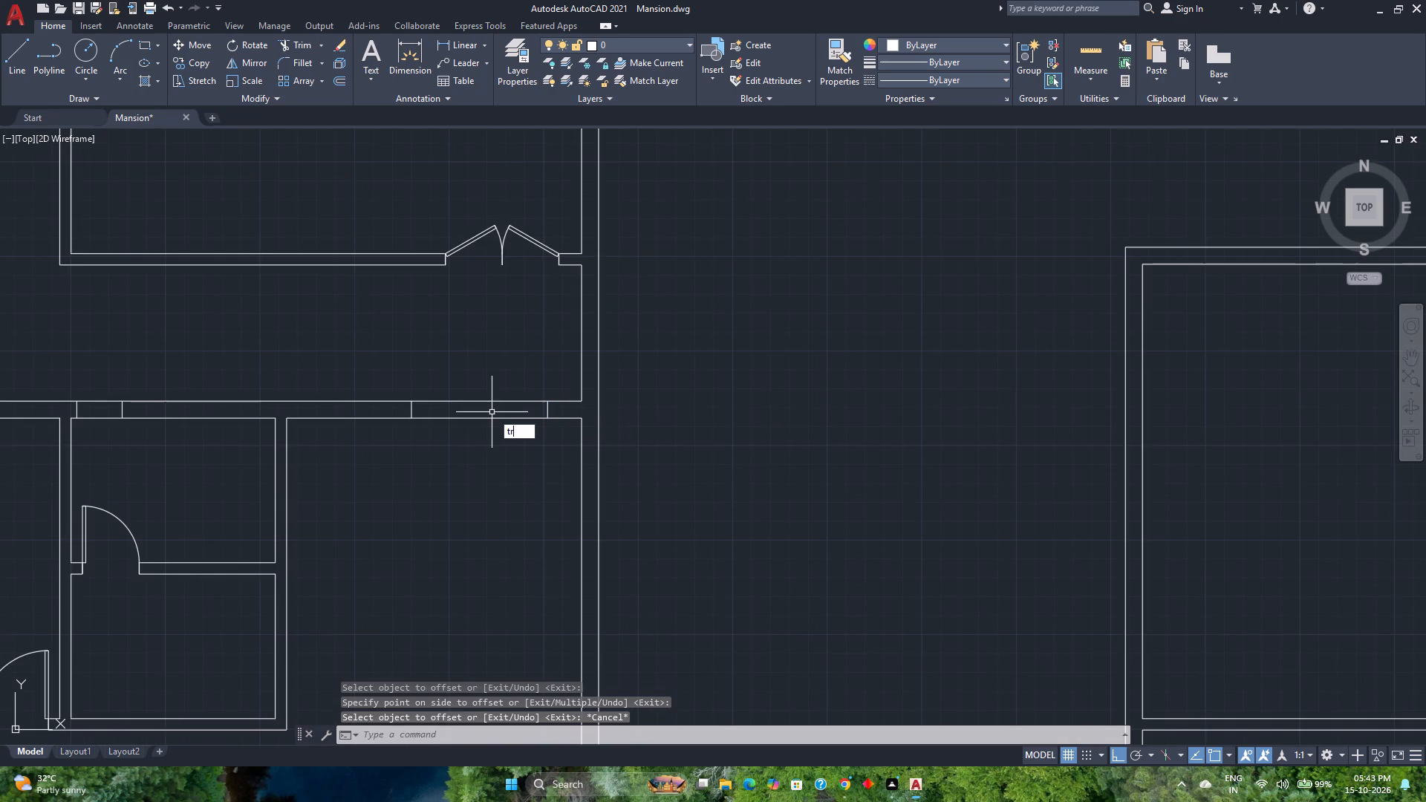
pyautogui.press('Return')
pyautogui.click(491, 385)
pyautogui.click(494, 476)
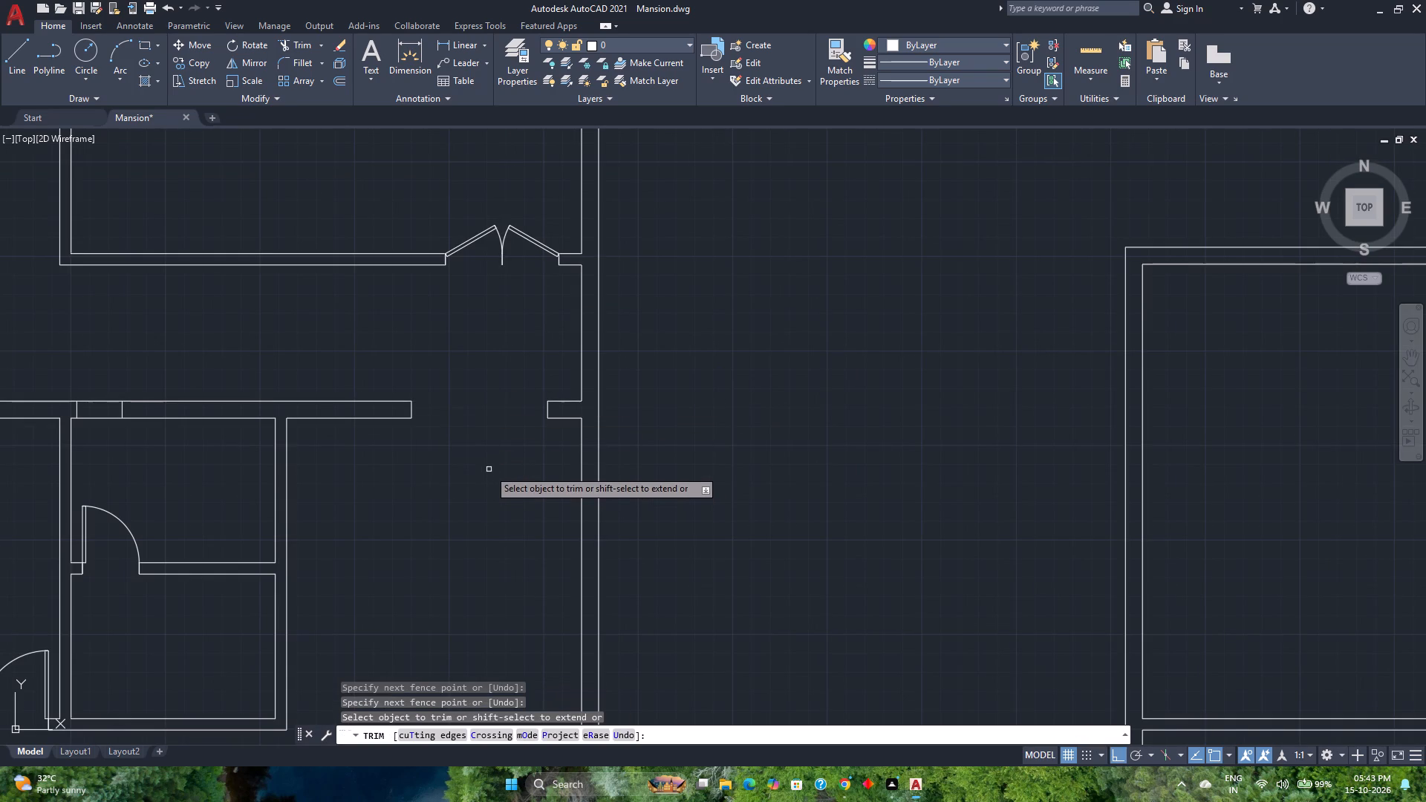
pyautogui.press('space')
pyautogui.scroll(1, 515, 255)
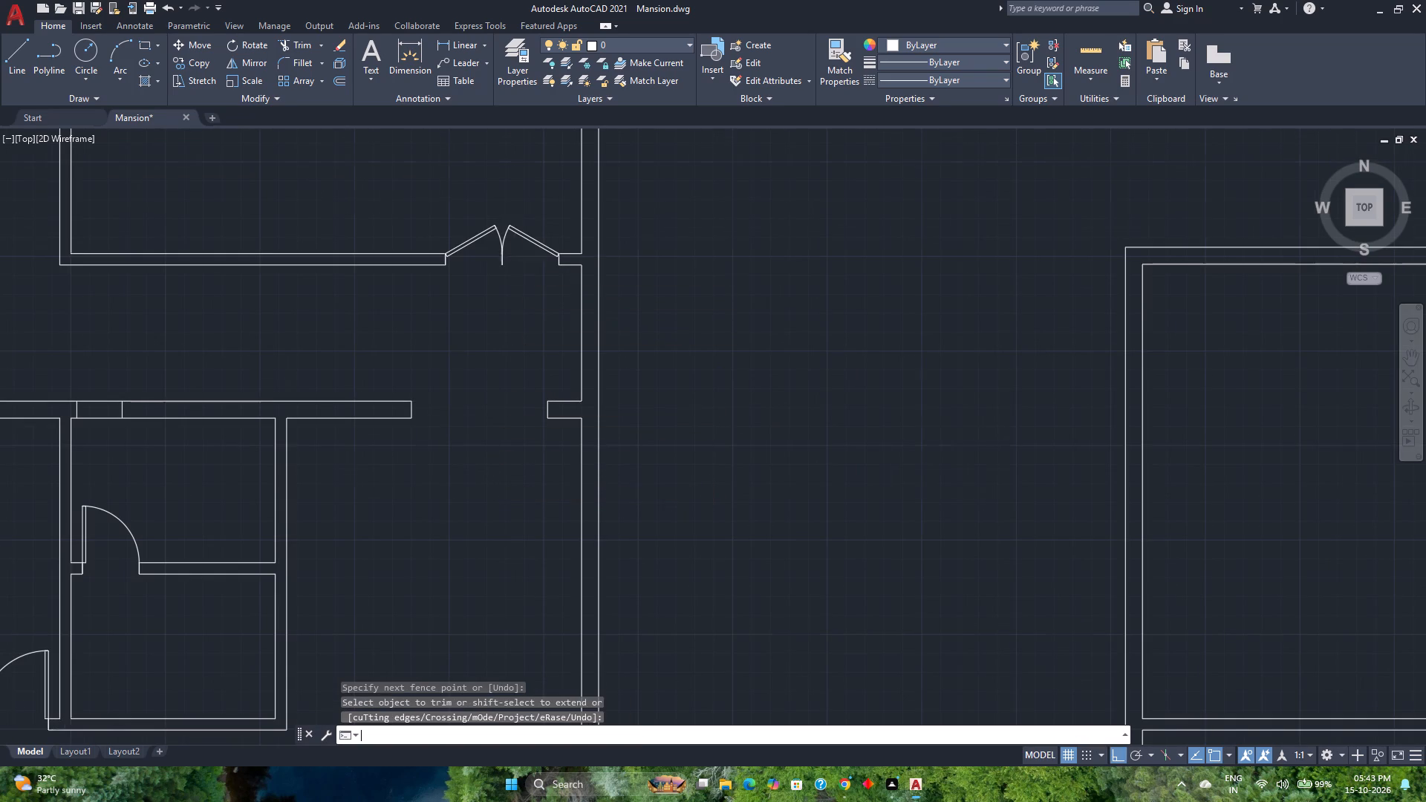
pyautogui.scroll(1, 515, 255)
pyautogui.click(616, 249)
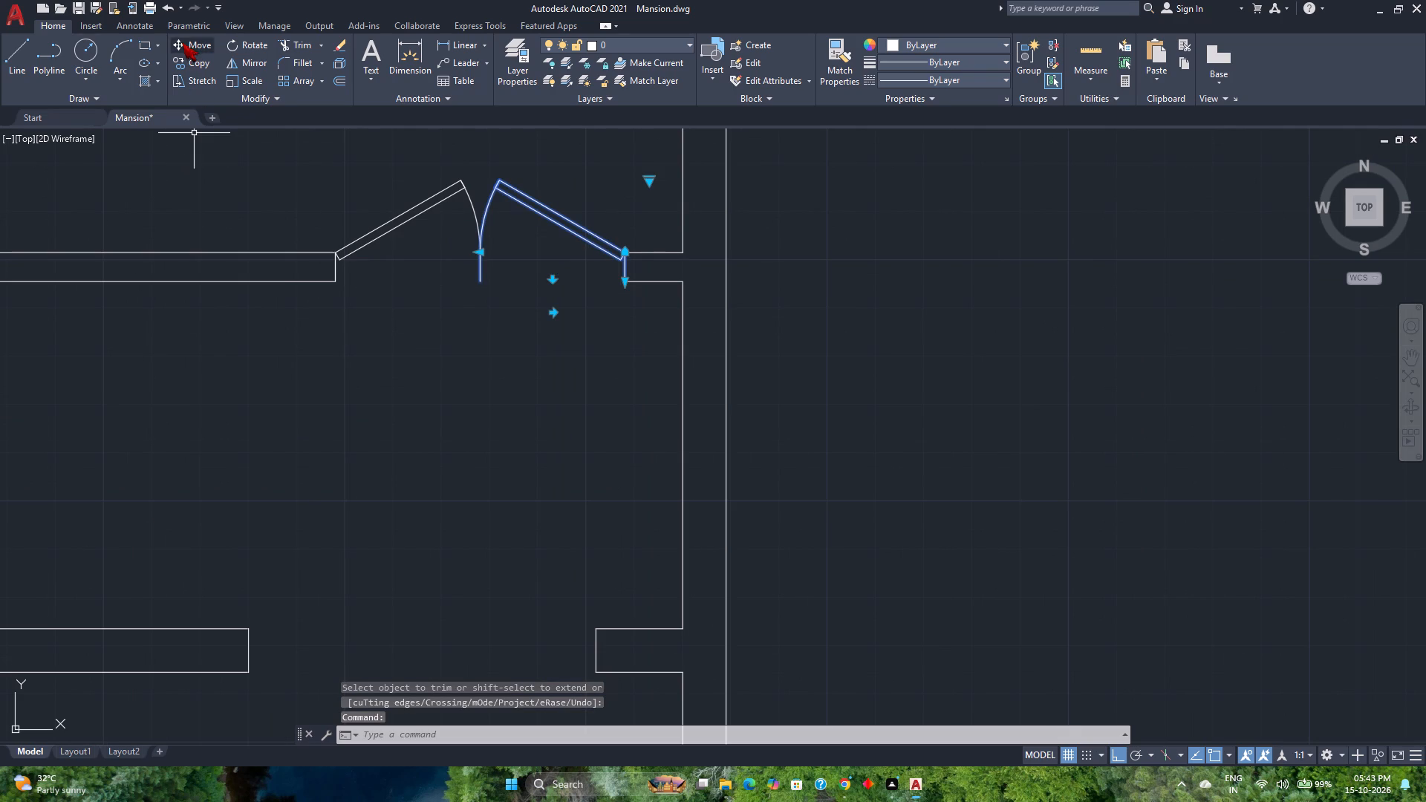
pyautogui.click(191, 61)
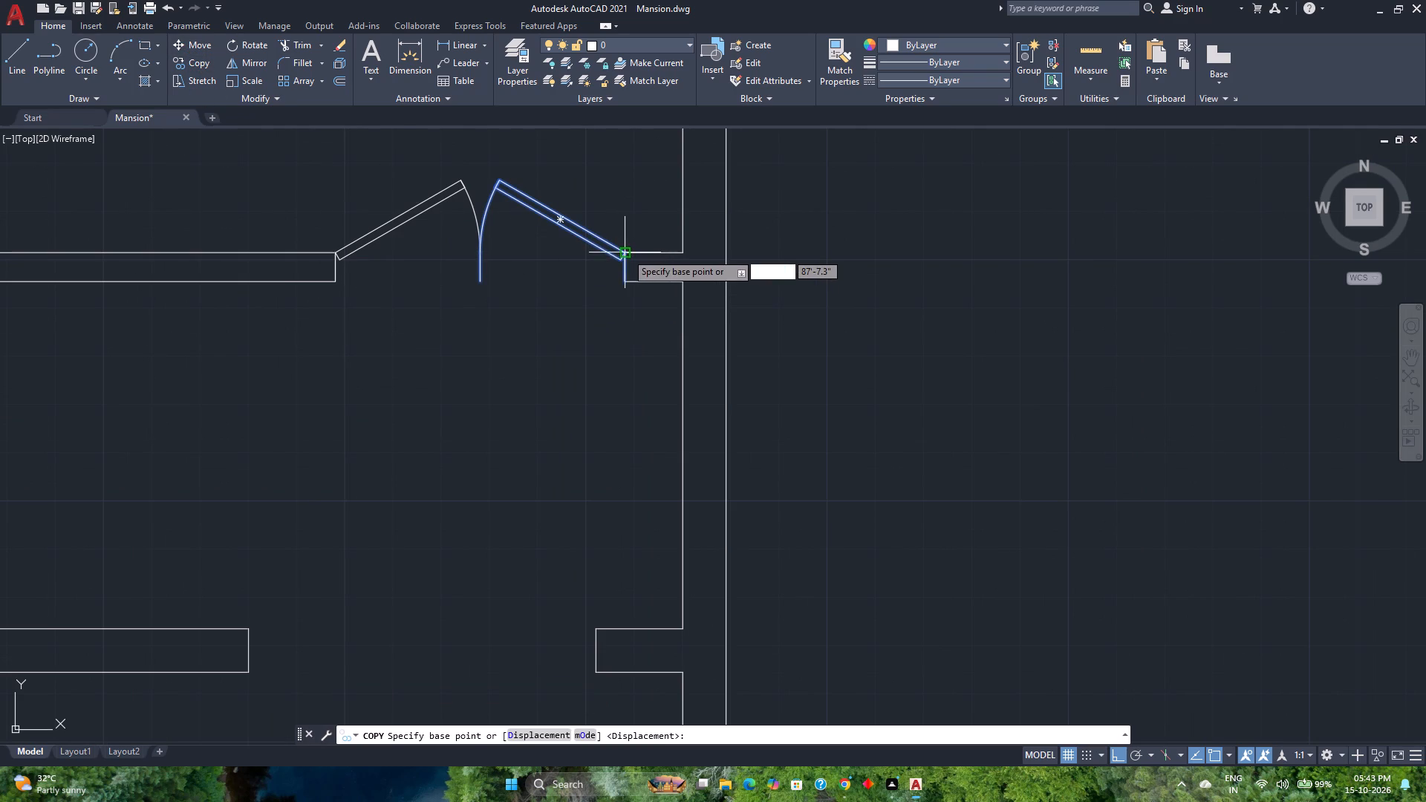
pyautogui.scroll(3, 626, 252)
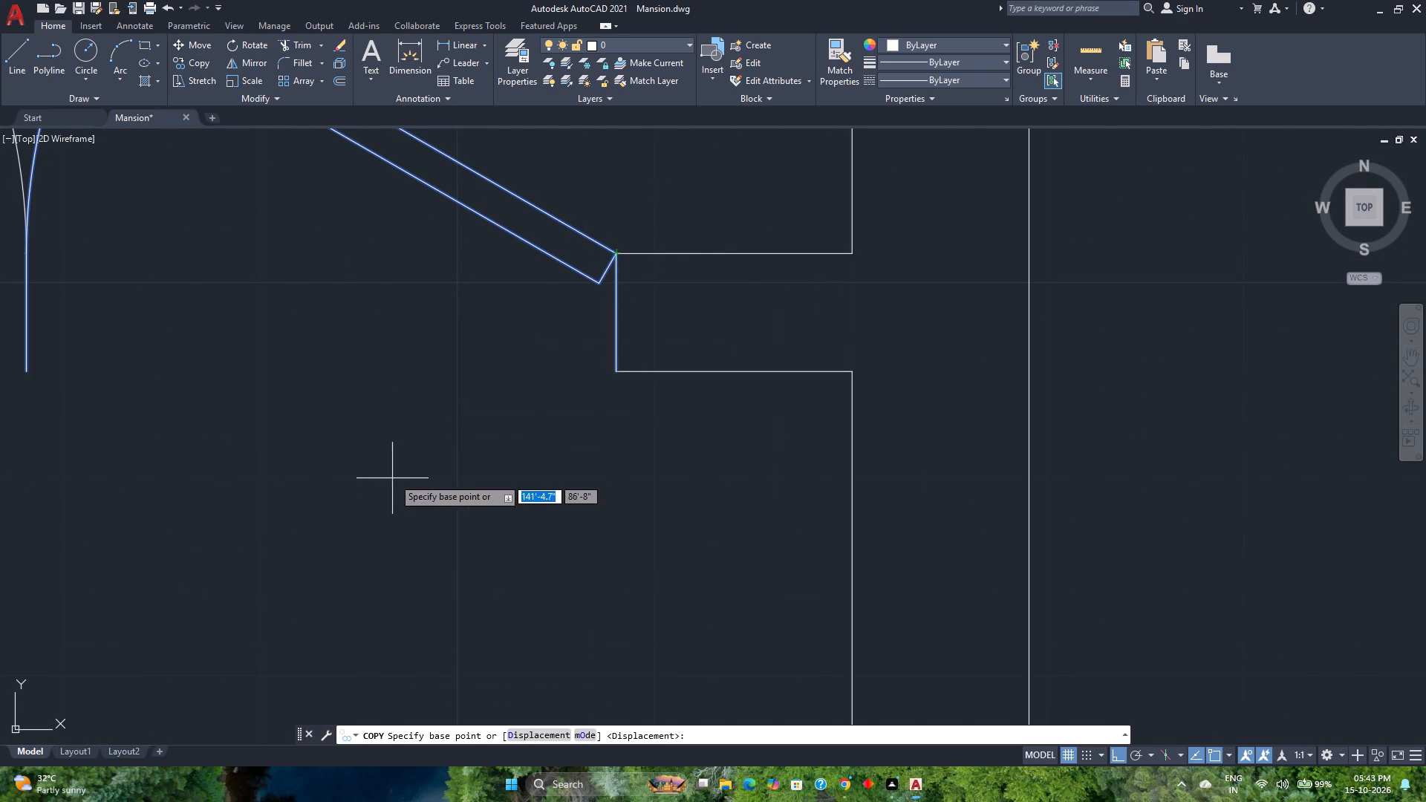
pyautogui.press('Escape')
# Examine the three floor plans, comparing the wall openings and doors of the first and second plans.
pyautogui.scroll(-5, 403, 477)
pyautogui.moveTo(368, 534); pyautogui.dragTo(389, 440, button='middle')
pyautogui.scroll(-3, 420, 400)
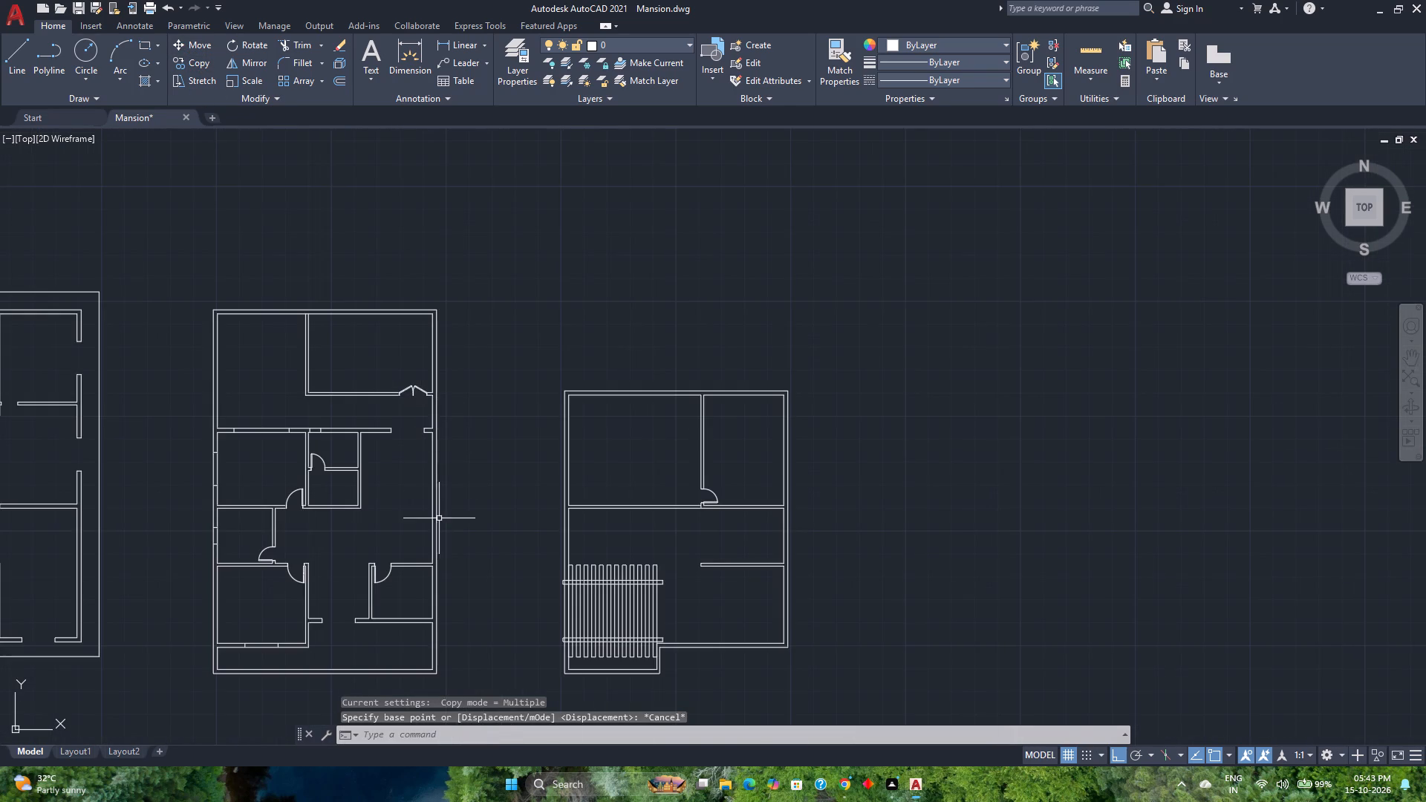
pyautogui.moveTo(437, 520); pyautogui.dragTo(449, 454, button='middle')
pyautogui.moveTo(460, 434); pyautogui.dragTo(475, 411, button='middle')
pyautogui.moveTo(389, 551); pyautogui.dragTo(439, 499, button='middle')
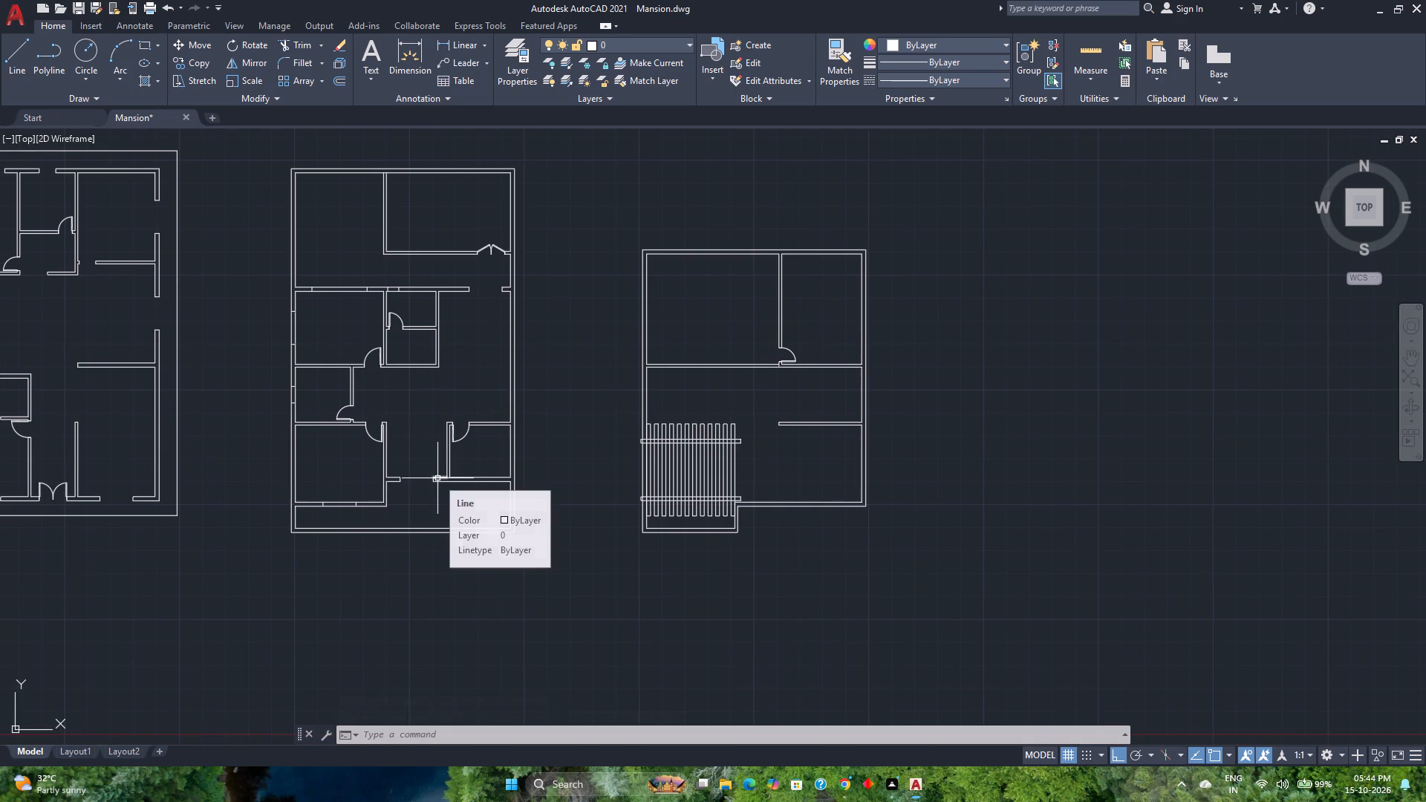
pyautogui.scroll(-1, 455, 454)
pyautogui.moveTo(455, 454); pyautogui.dragTo(472, 463, button='middle')
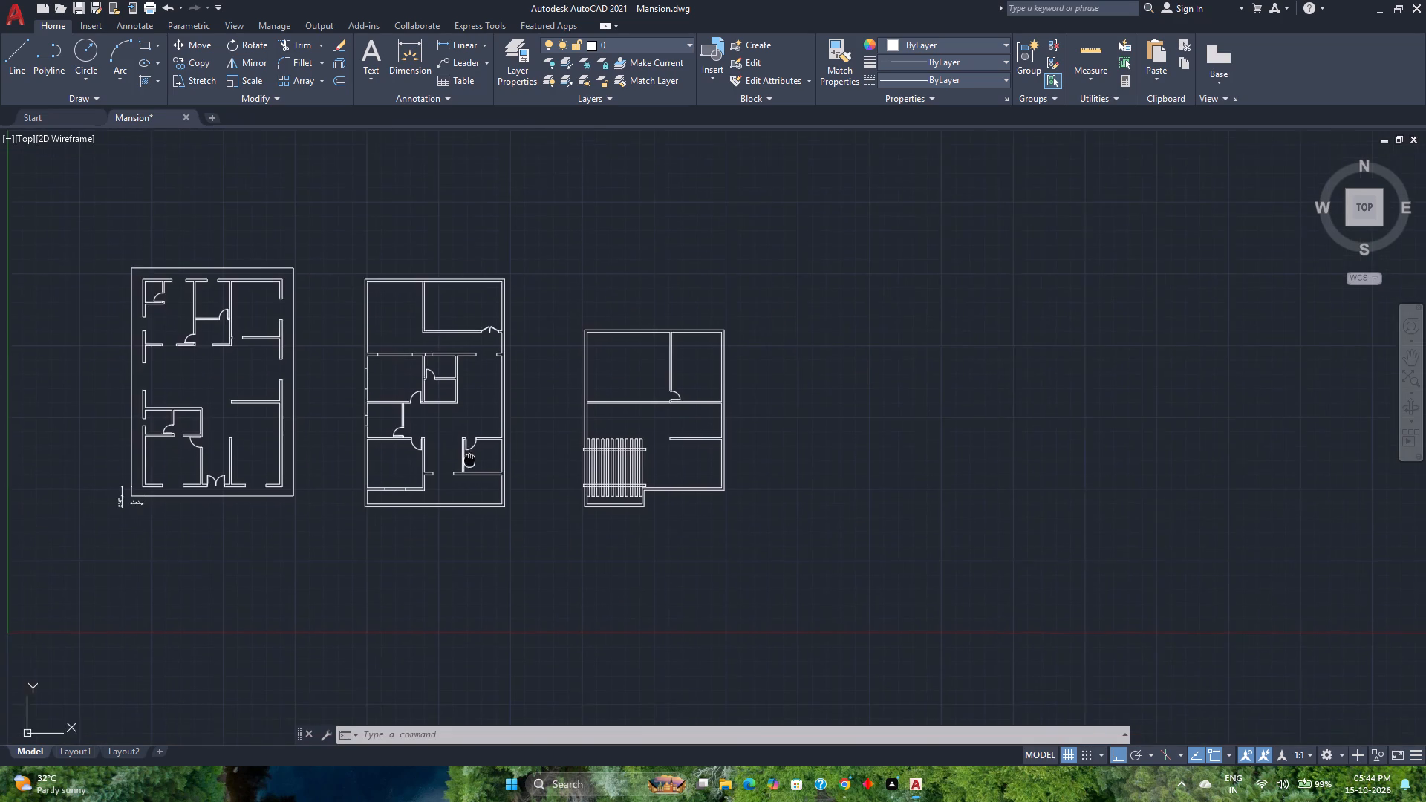
pyautogui.moveTo(472, 463); pyautogui.dragTo(496, 486, button='middle')
pyautogui.scroll(2, 471, 436)
pyautogui.moveTo(189, 403); pyautogui.dragTo(406, 549, button='middle')
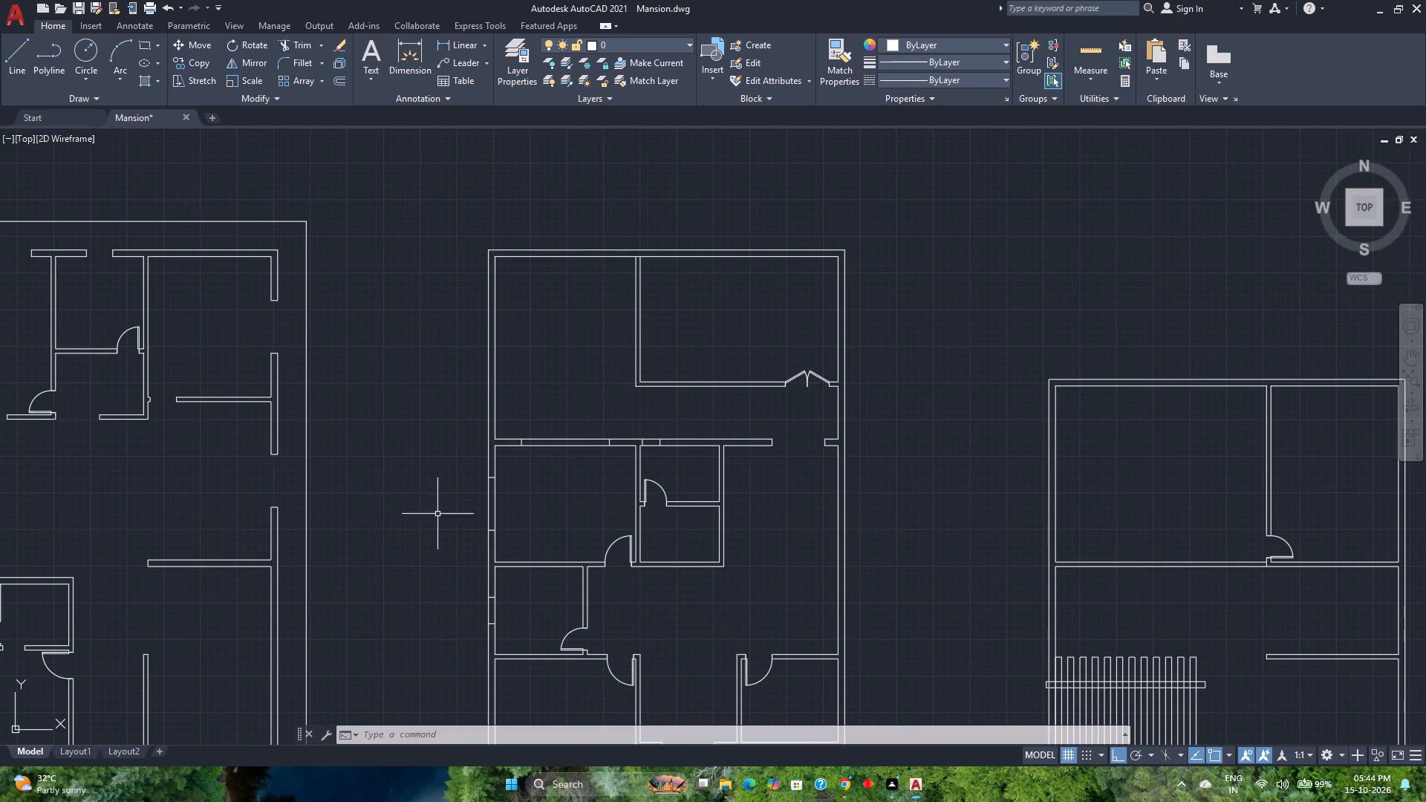
pyautogui.moveTo(627, 524); pyautogui.dragTo(553, 512, button='middle')
pyautogui.scroll(-1, 718, 584)
pyautogui.moveTo(718, 584); pyautogui.dragTo(560, 483, button='middle')
pyautogui.scroll(2, 565, 491)
pyautogui.scroll(-1, 565, 491)
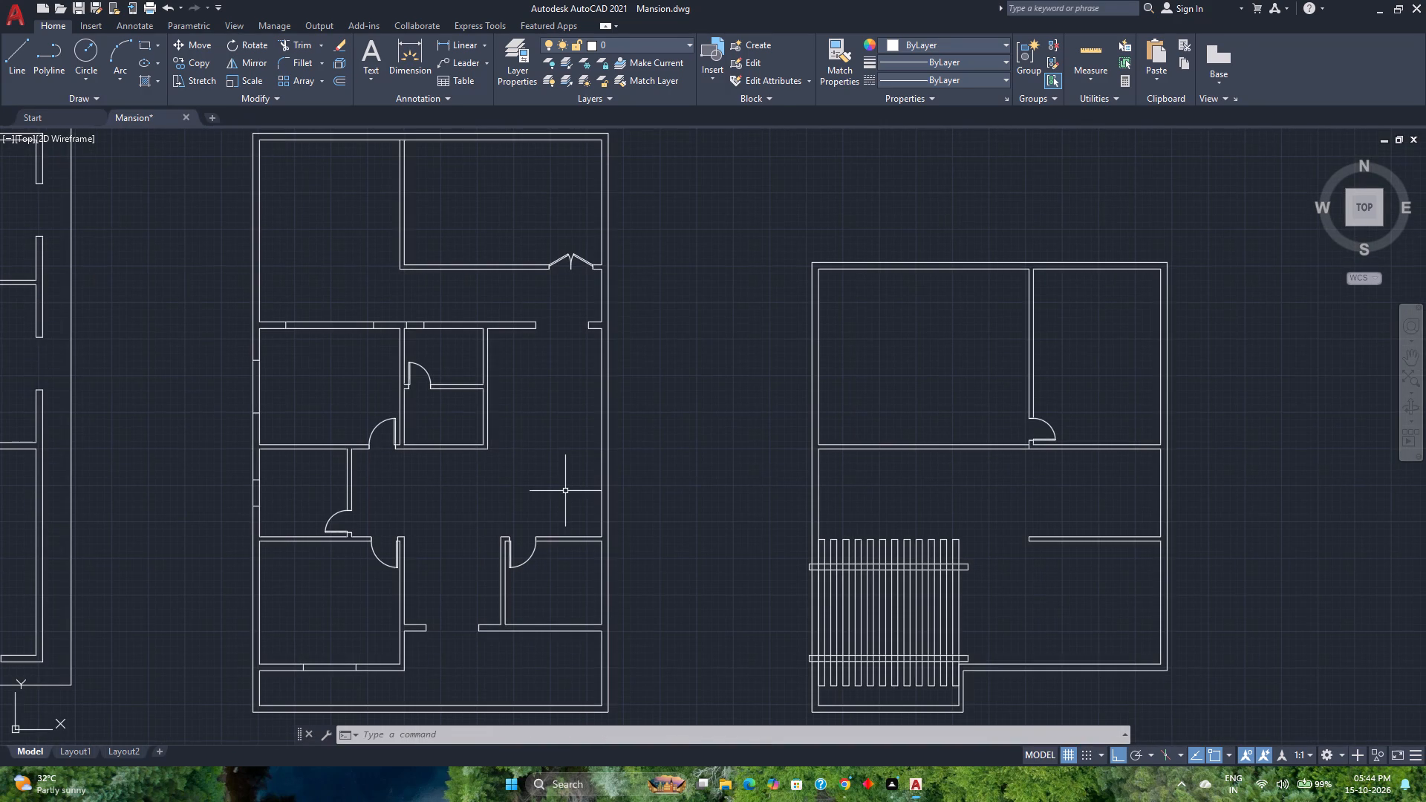
pyautogui.moveTo(331, 512); pyautogui.dragTo(414, 477, button='middle')
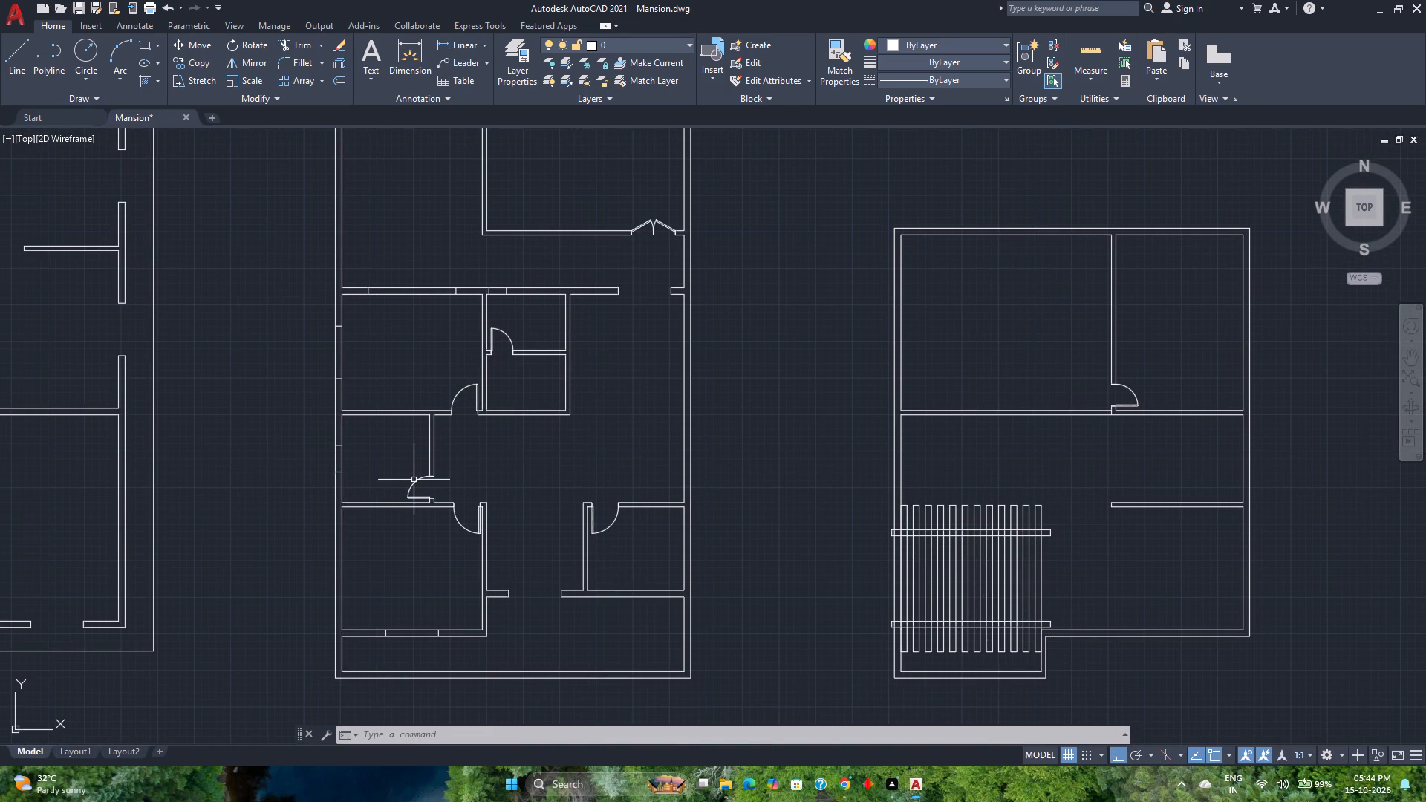
pyautogui.scroll(-1, 515, 466)
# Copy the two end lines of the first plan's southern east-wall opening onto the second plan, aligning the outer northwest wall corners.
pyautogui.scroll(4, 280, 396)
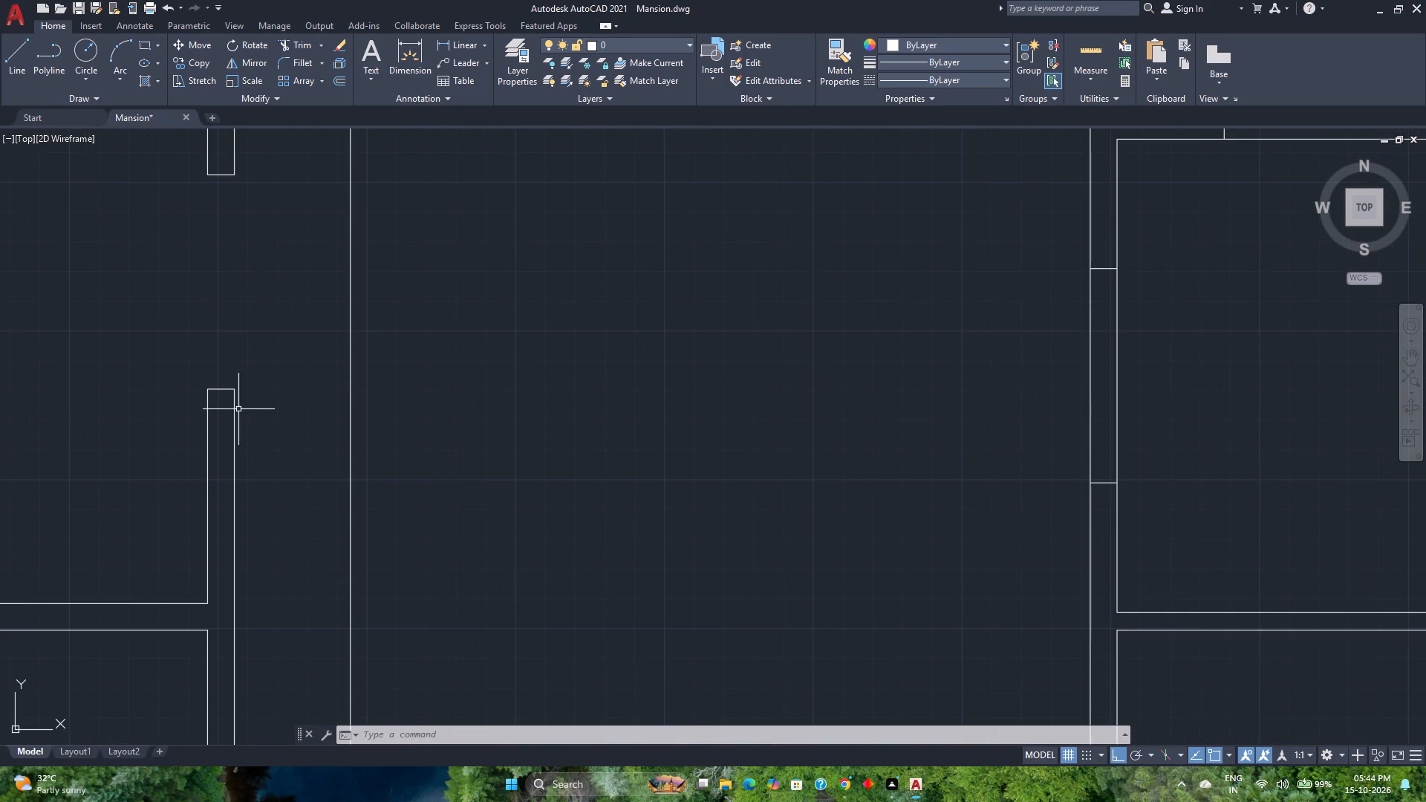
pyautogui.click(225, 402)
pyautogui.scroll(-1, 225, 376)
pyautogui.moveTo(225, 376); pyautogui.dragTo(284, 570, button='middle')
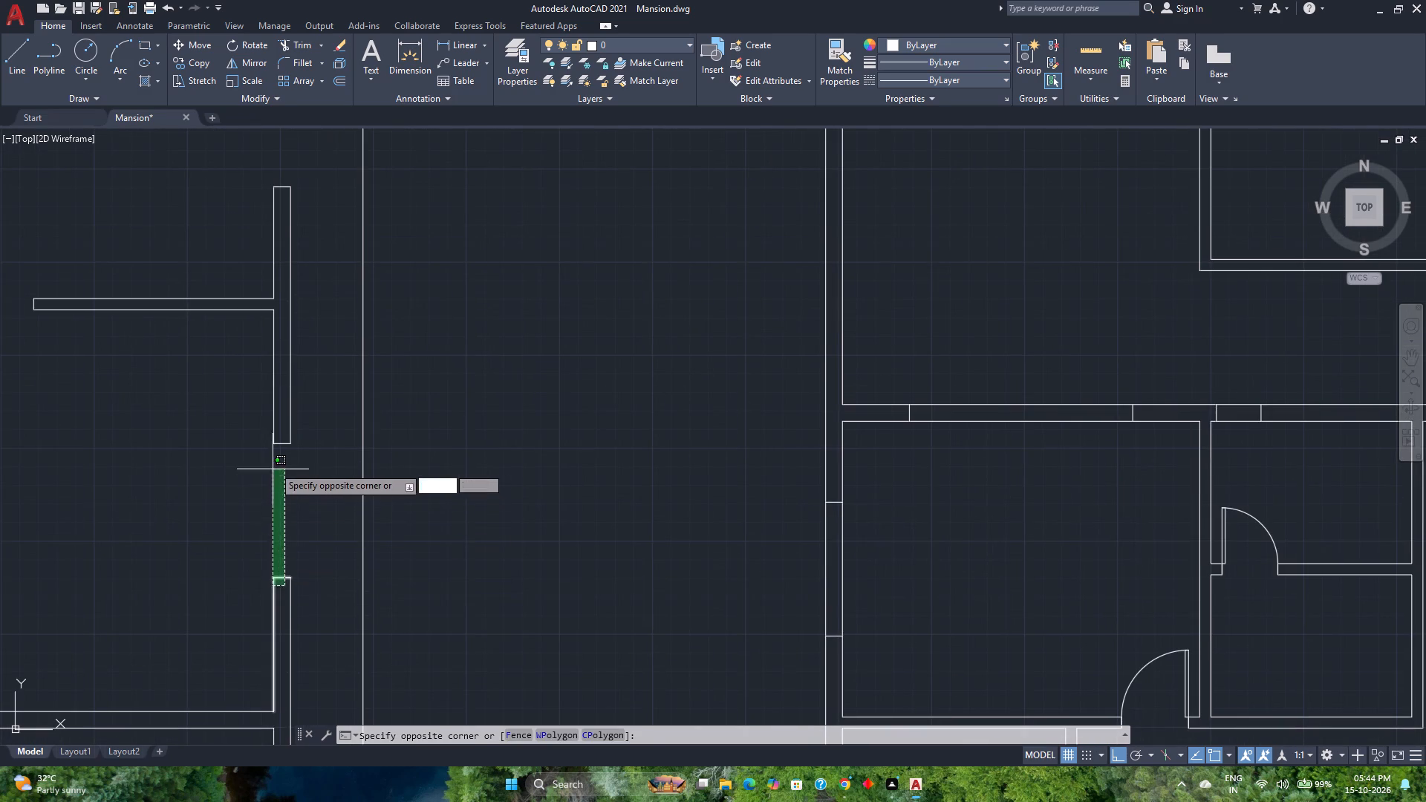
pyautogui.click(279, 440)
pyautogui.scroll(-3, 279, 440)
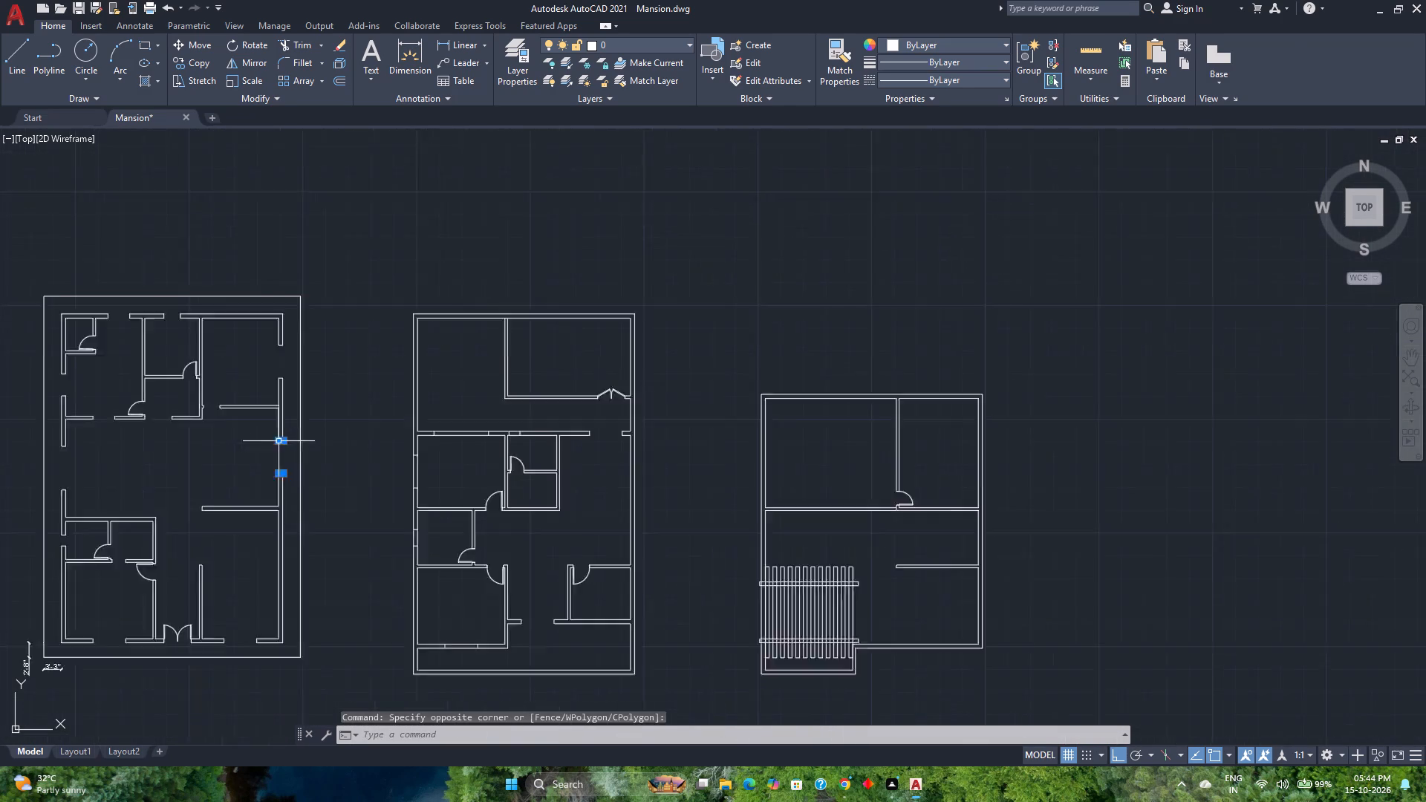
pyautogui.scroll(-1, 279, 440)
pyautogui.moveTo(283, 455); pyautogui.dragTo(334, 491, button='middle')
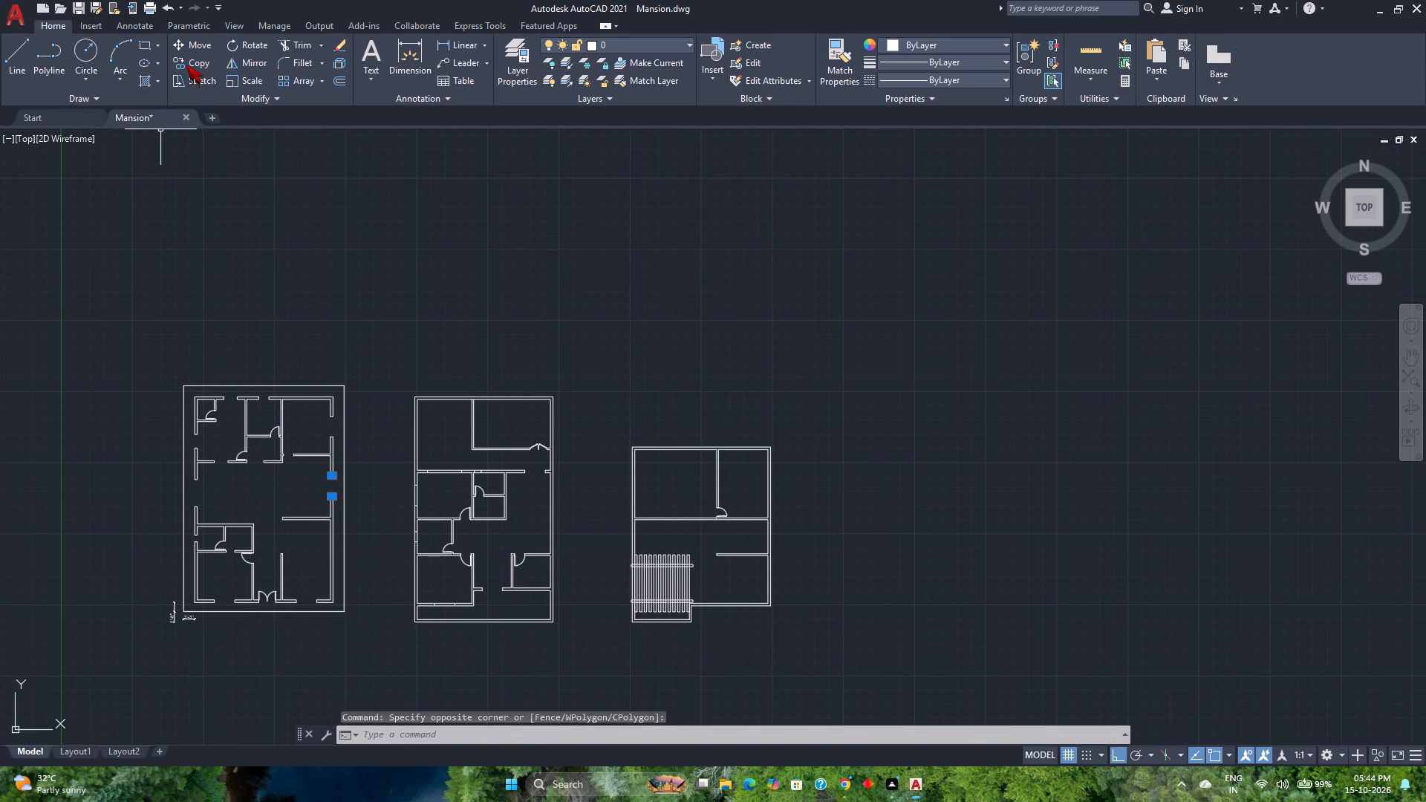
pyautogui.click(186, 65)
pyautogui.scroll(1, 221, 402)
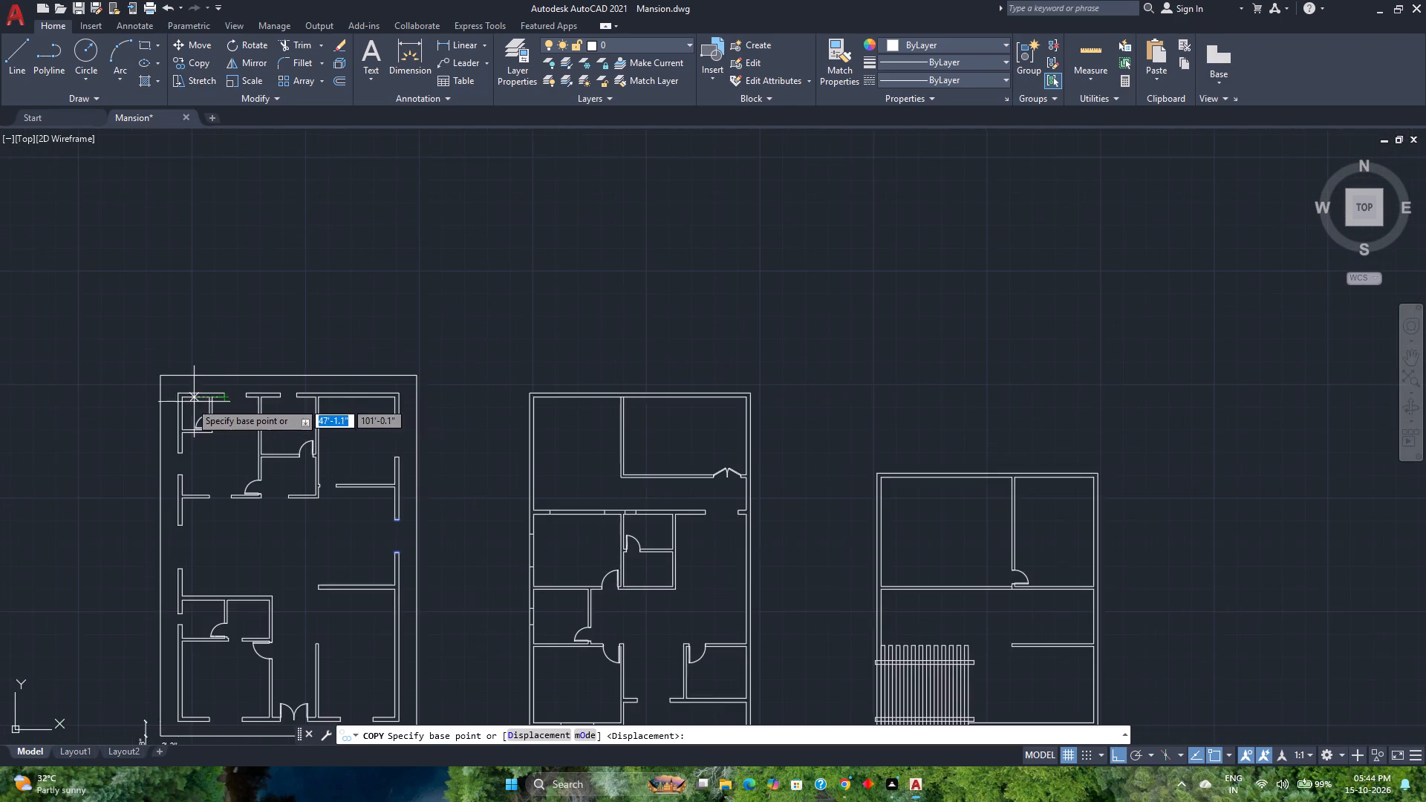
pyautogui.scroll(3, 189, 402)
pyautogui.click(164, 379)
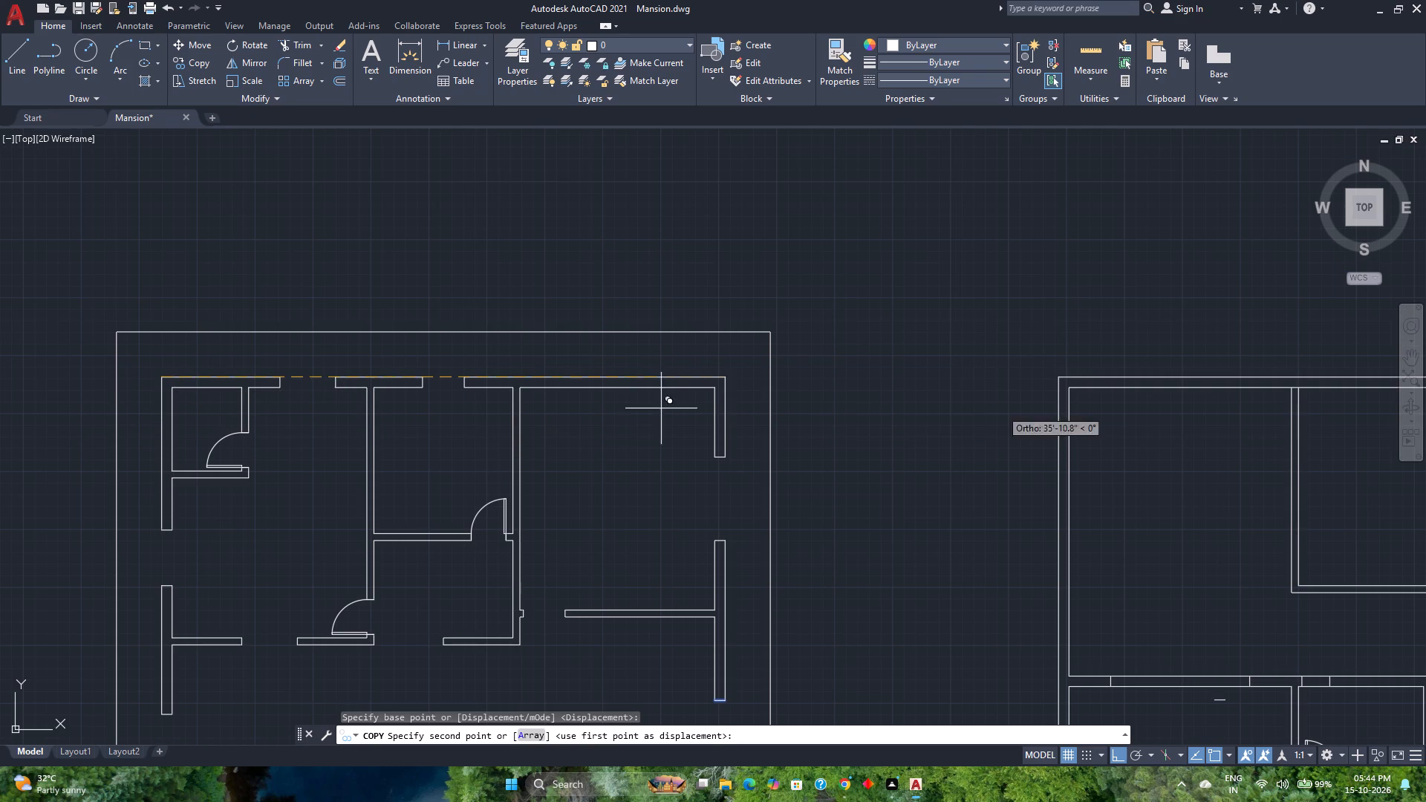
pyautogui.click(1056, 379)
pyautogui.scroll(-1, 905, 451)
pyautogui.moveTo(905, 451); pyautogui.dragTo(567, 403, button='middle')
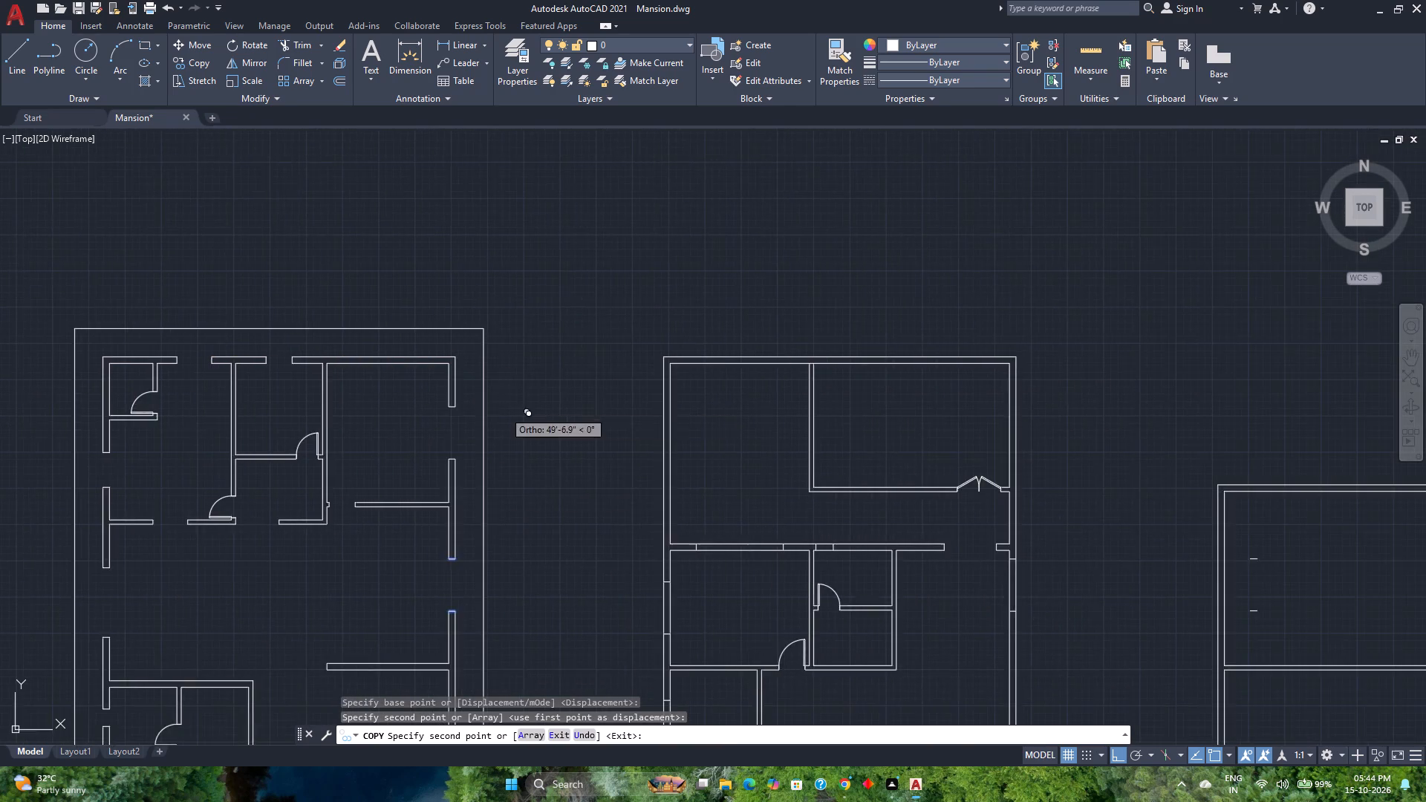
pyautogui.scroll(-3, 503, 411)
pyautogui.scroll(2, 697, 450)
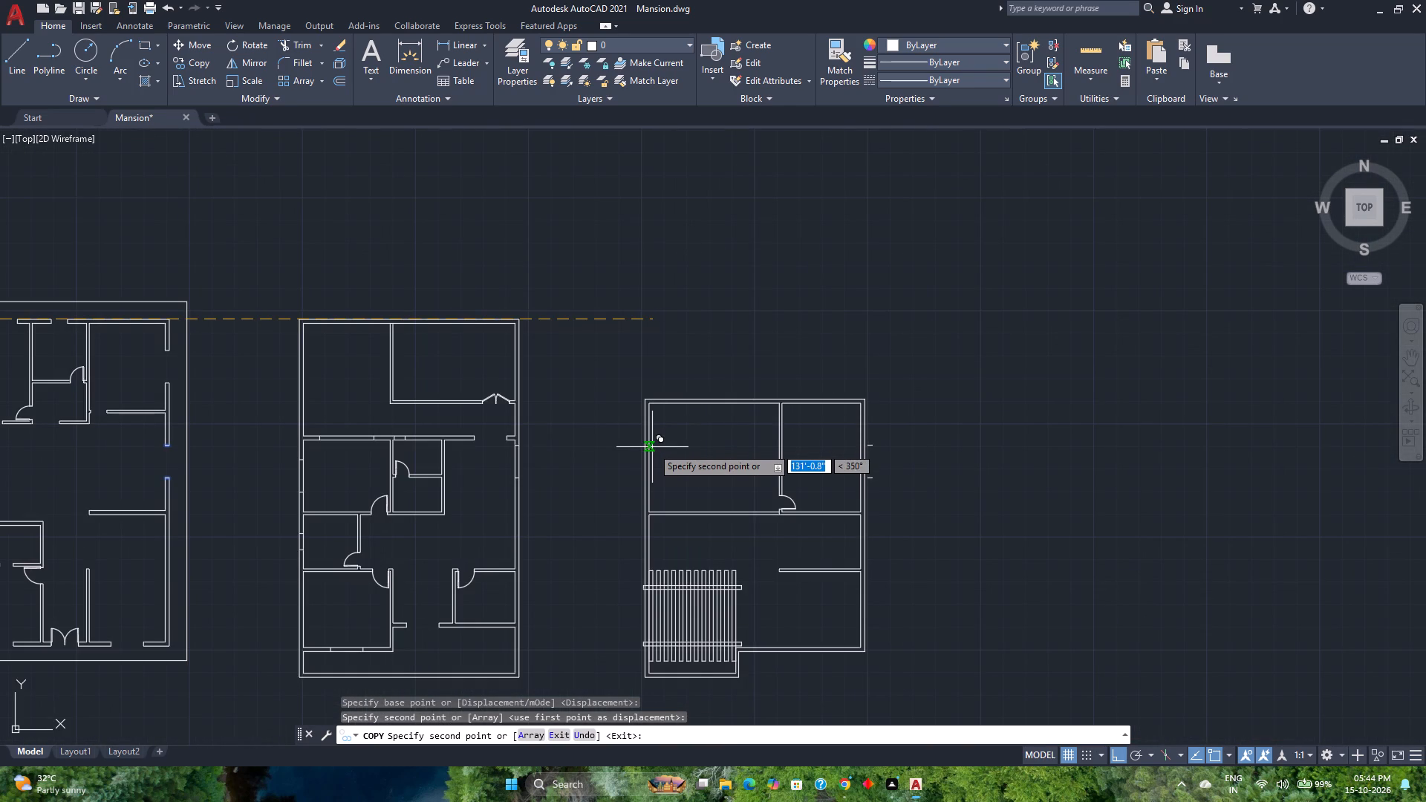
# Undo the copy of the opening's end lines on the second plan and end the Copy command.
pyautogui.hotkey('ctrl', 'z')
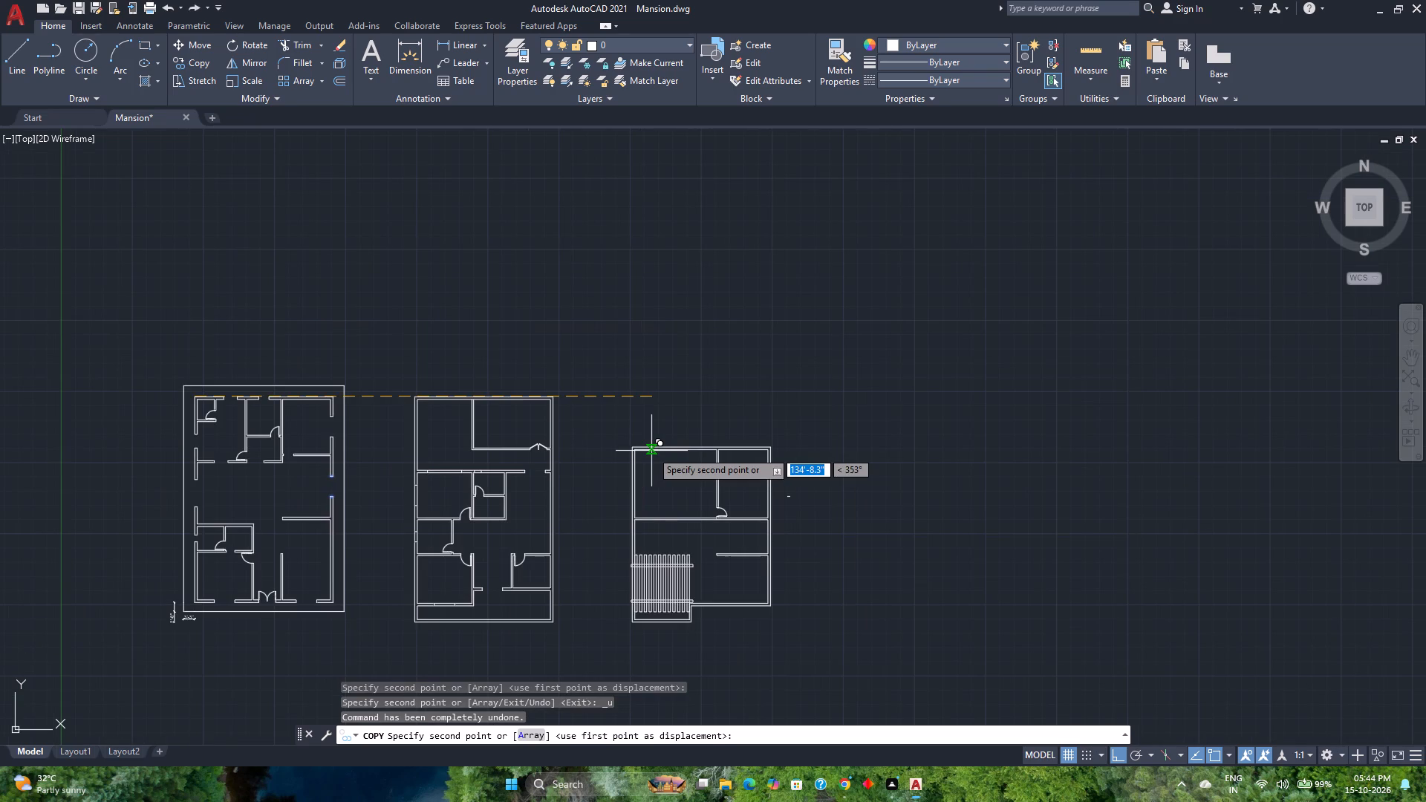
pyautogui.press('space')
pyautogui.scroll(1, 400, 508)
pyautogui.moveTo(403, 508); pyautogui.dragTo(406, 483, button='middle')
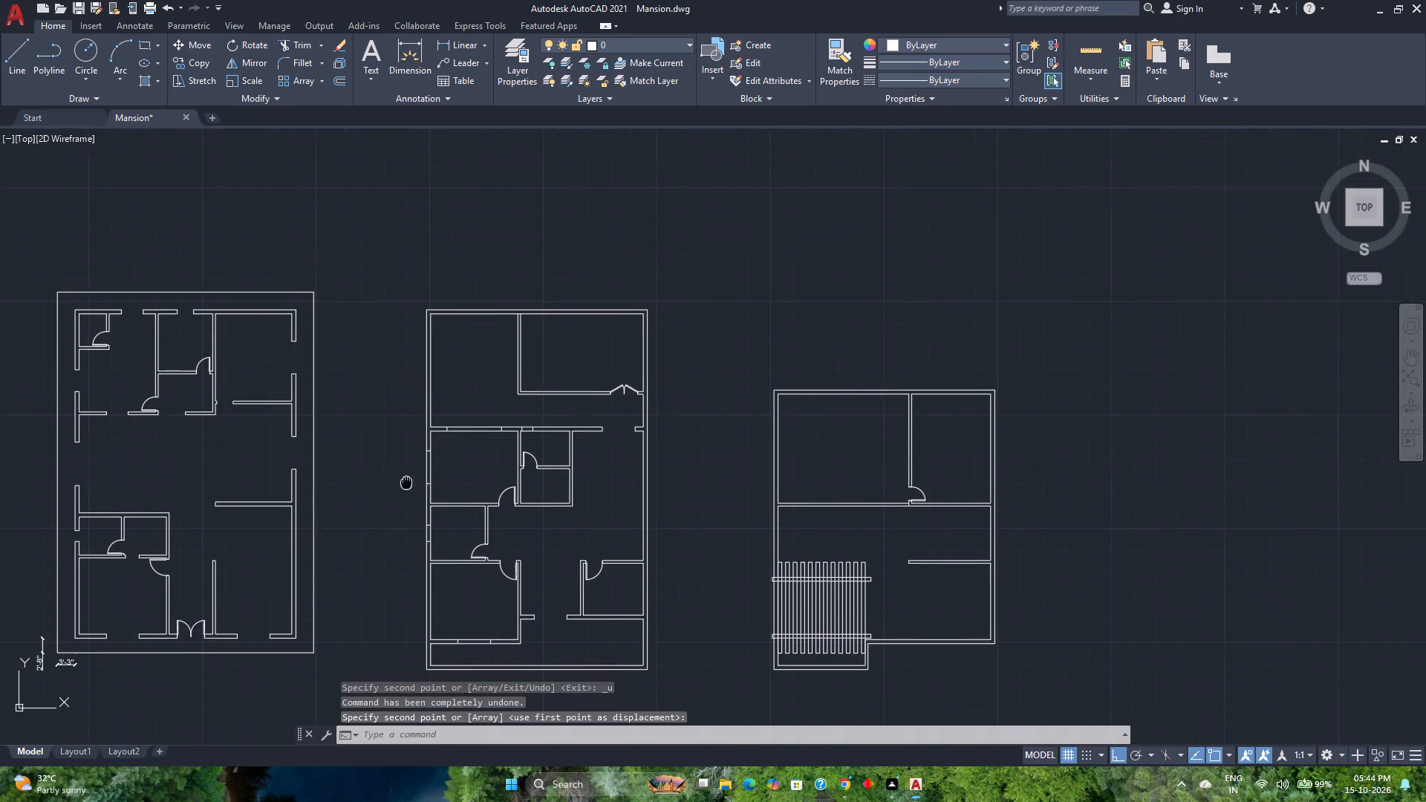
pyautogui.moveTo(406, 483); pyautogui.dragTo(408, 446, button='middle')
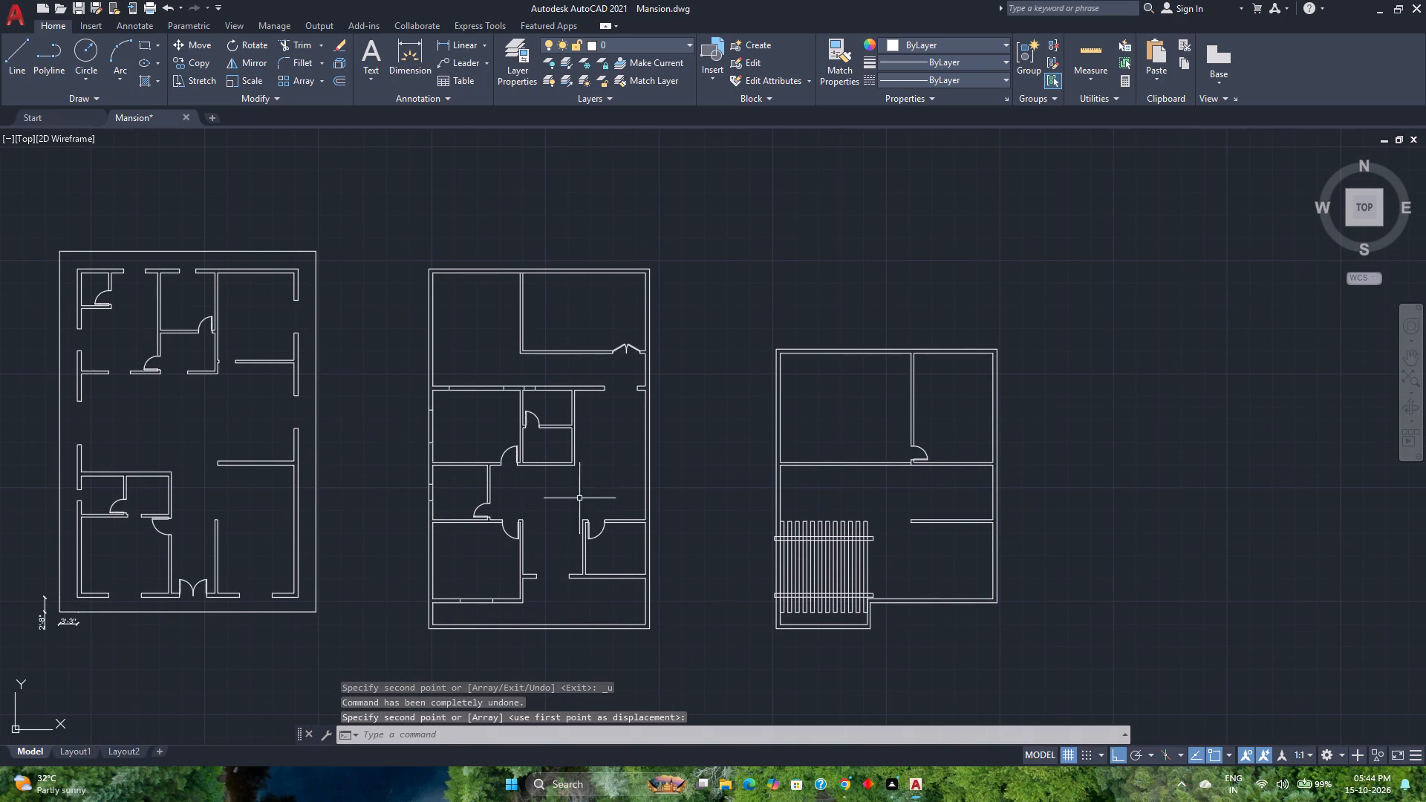
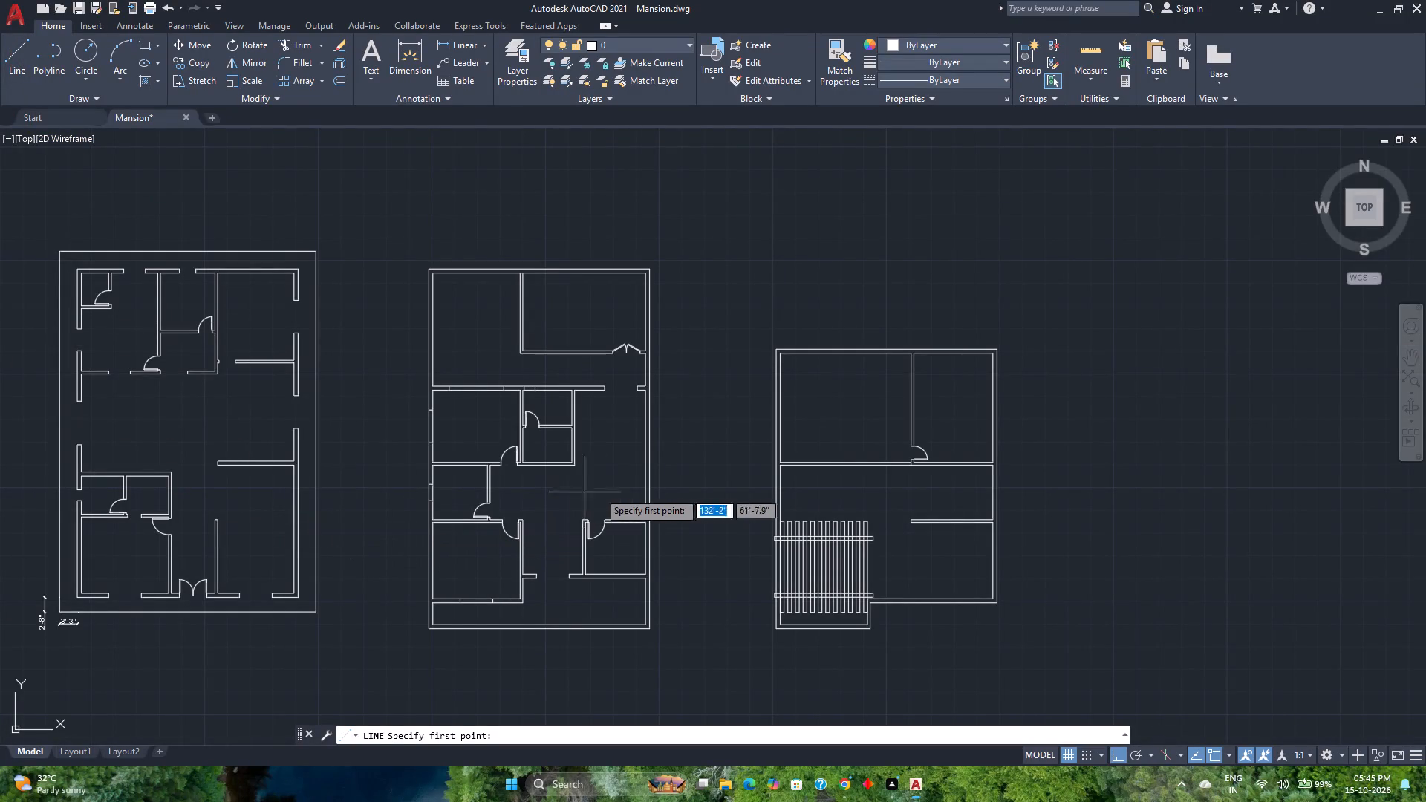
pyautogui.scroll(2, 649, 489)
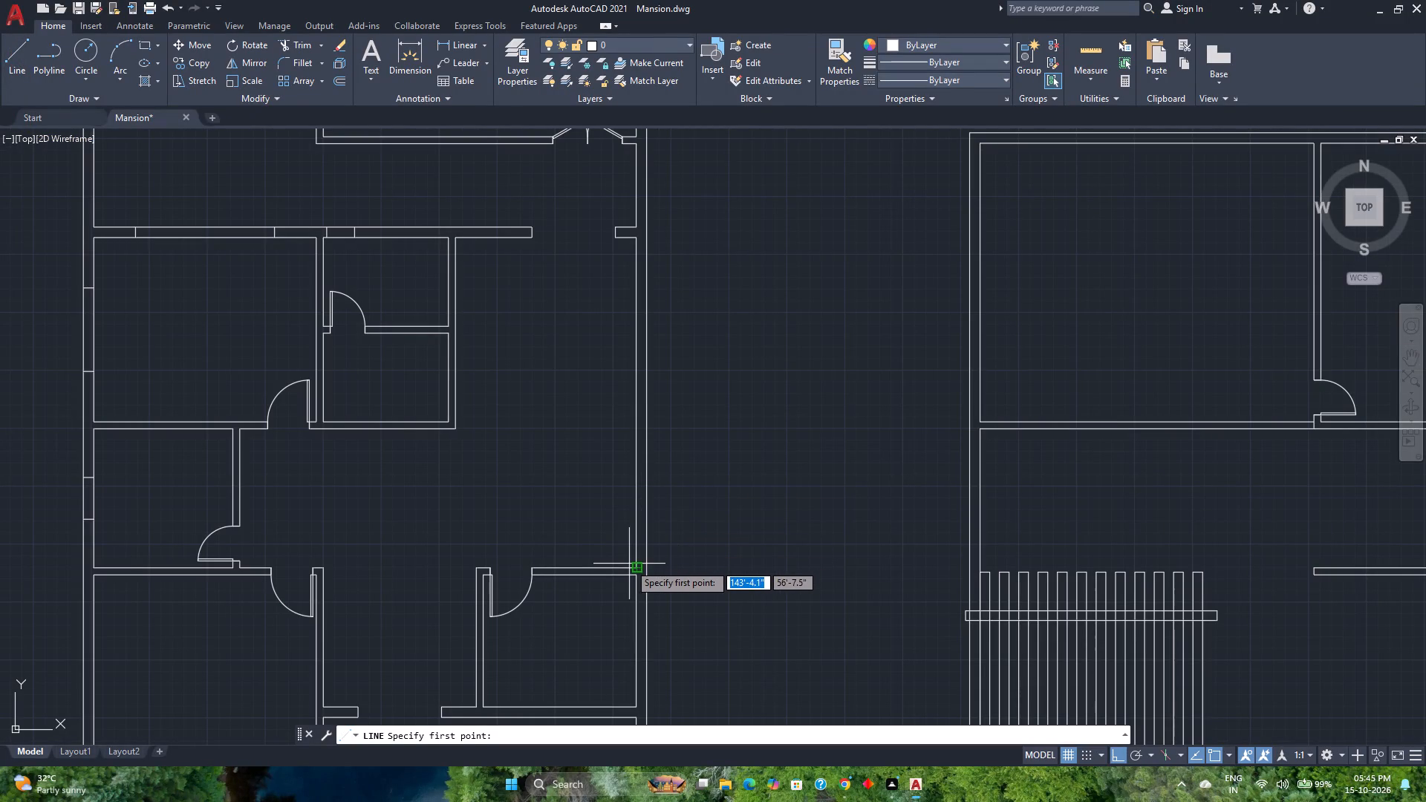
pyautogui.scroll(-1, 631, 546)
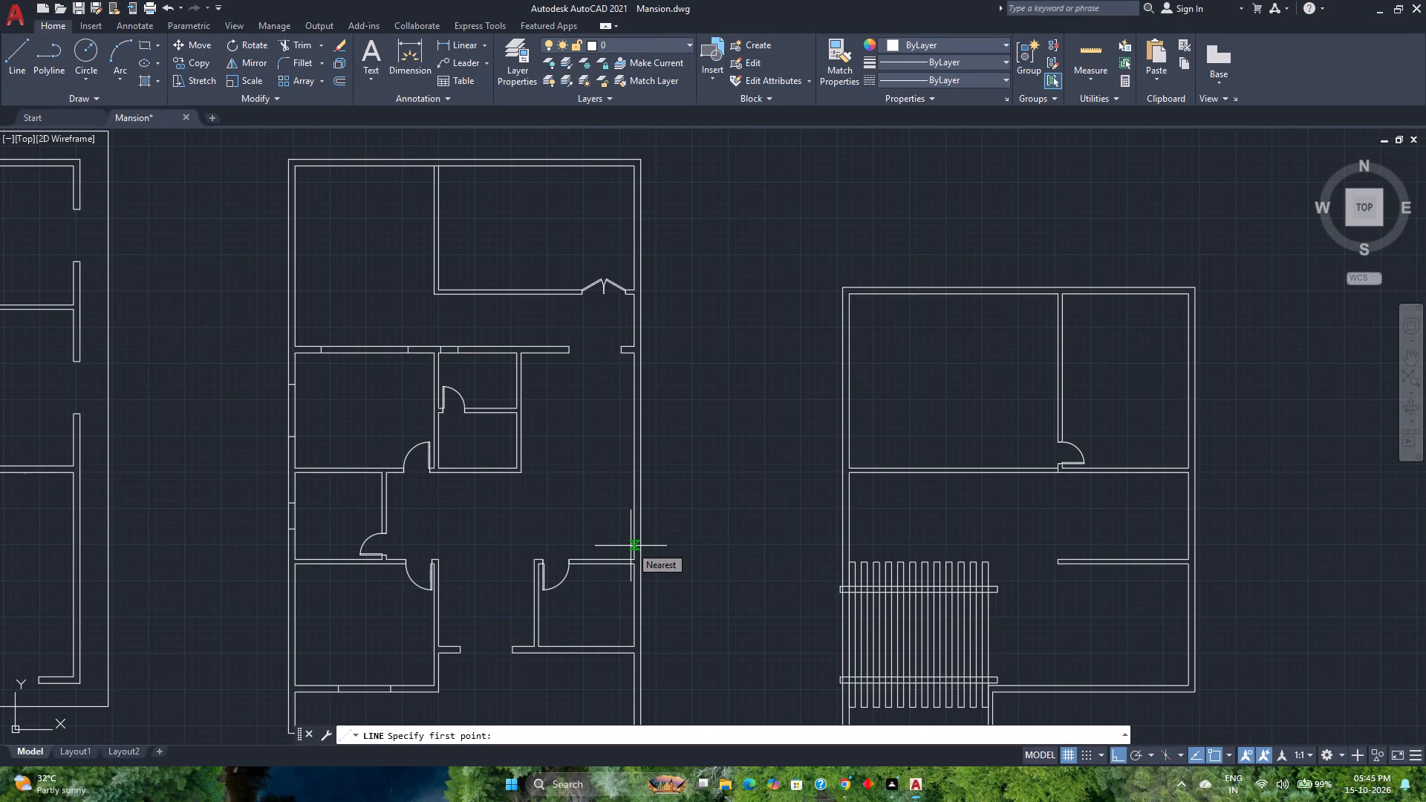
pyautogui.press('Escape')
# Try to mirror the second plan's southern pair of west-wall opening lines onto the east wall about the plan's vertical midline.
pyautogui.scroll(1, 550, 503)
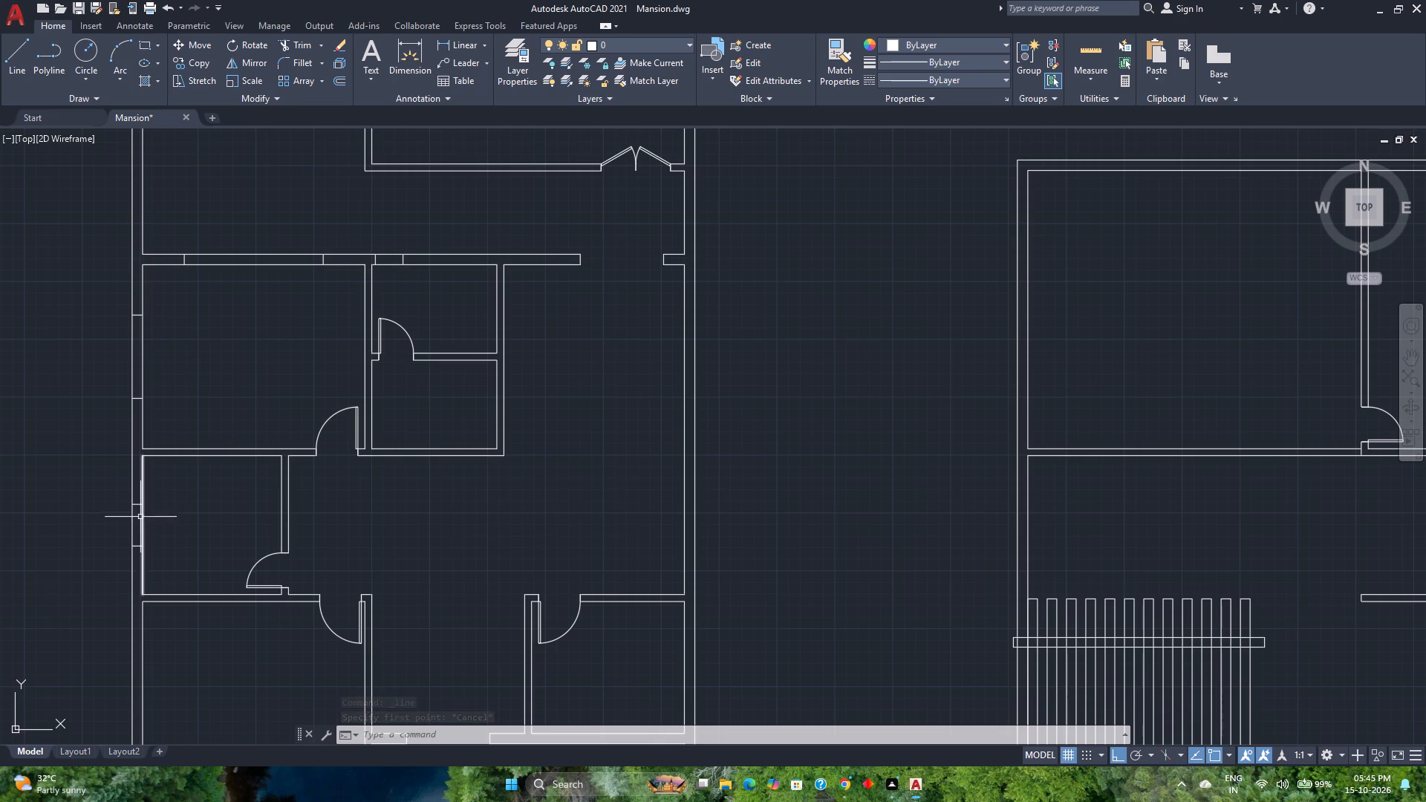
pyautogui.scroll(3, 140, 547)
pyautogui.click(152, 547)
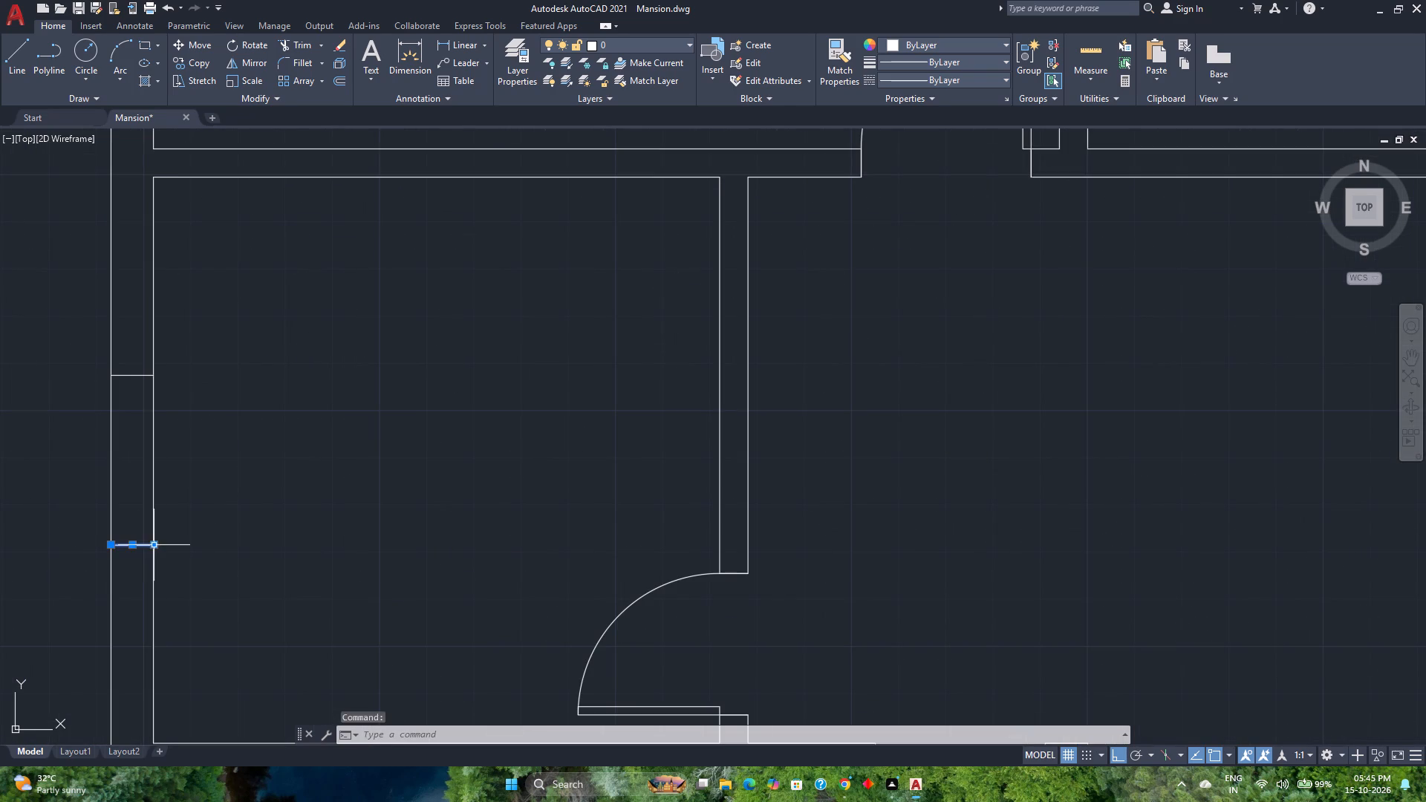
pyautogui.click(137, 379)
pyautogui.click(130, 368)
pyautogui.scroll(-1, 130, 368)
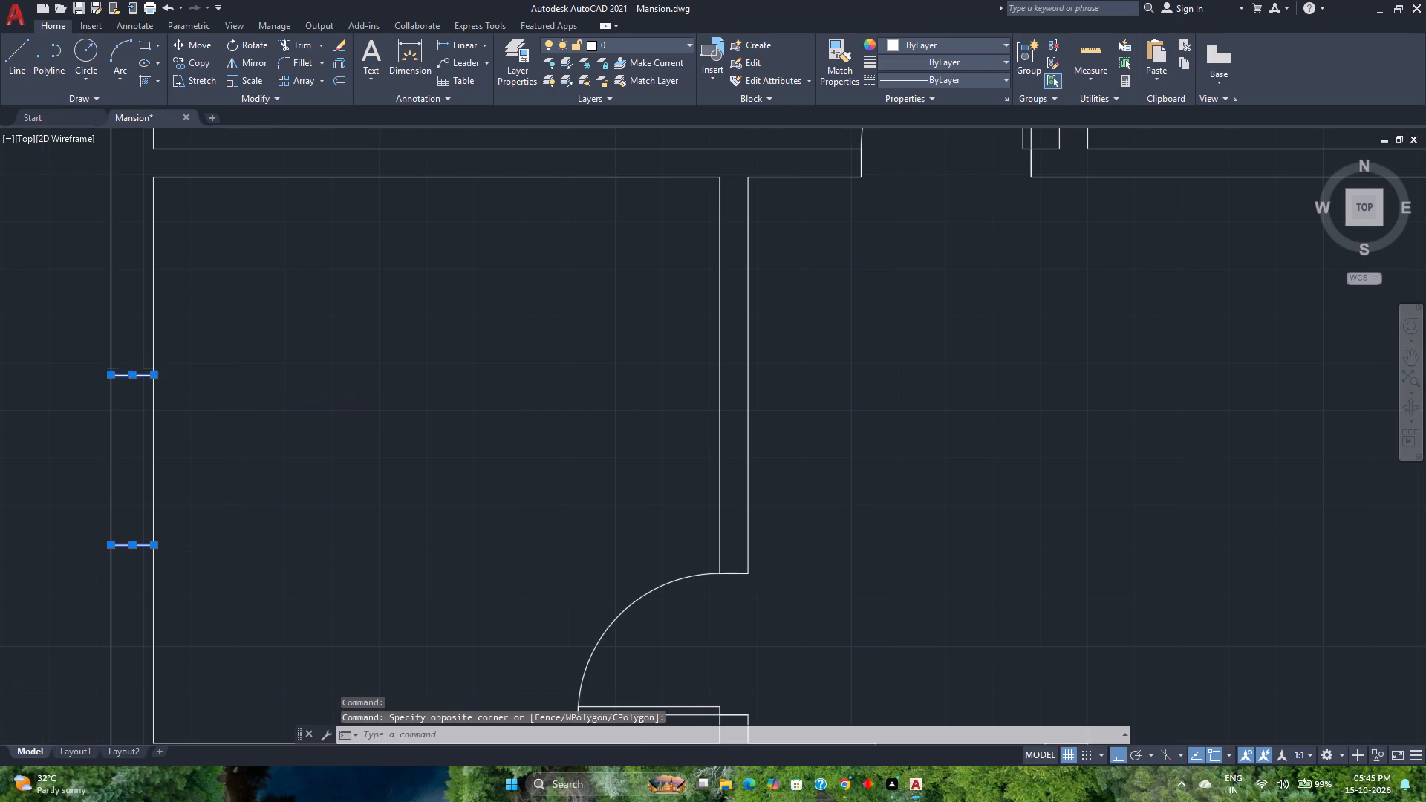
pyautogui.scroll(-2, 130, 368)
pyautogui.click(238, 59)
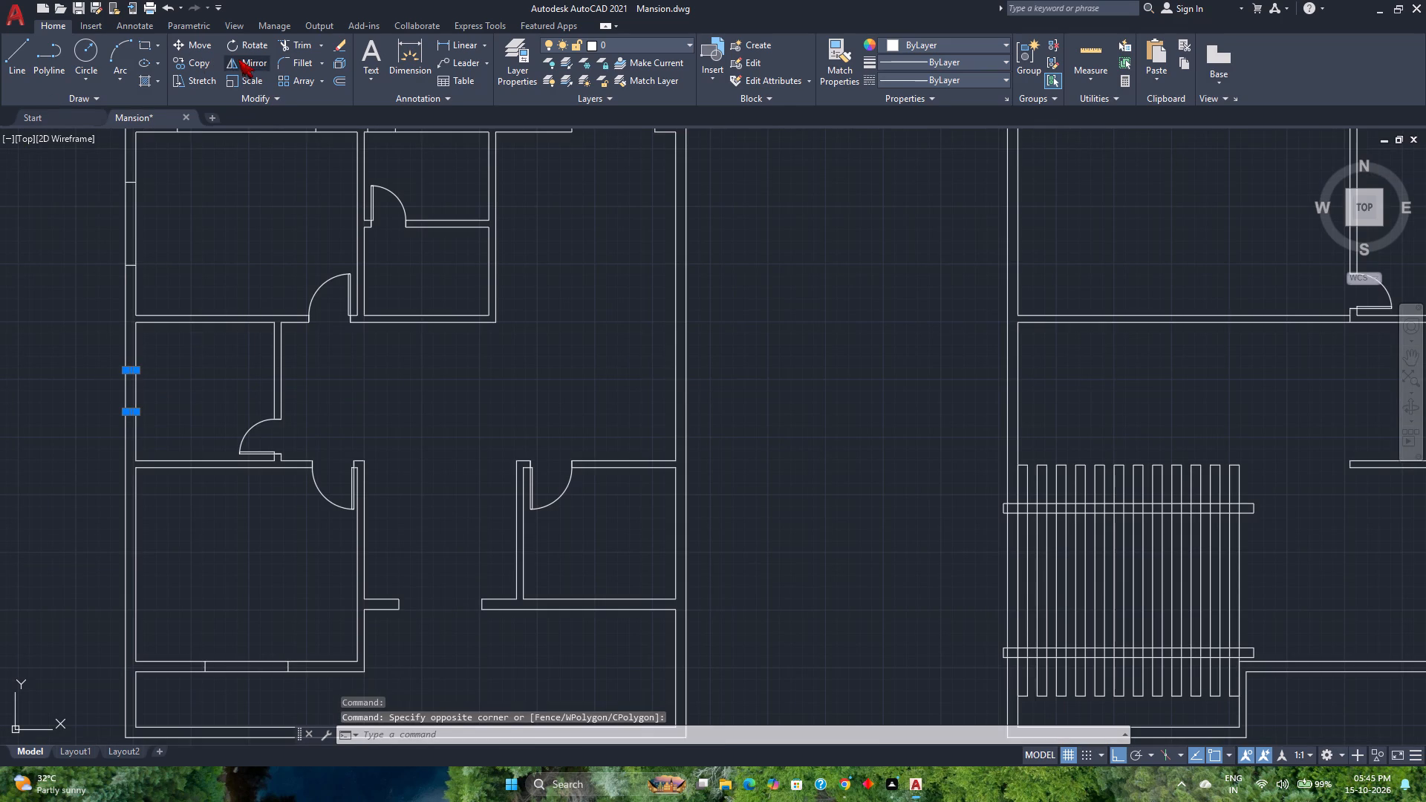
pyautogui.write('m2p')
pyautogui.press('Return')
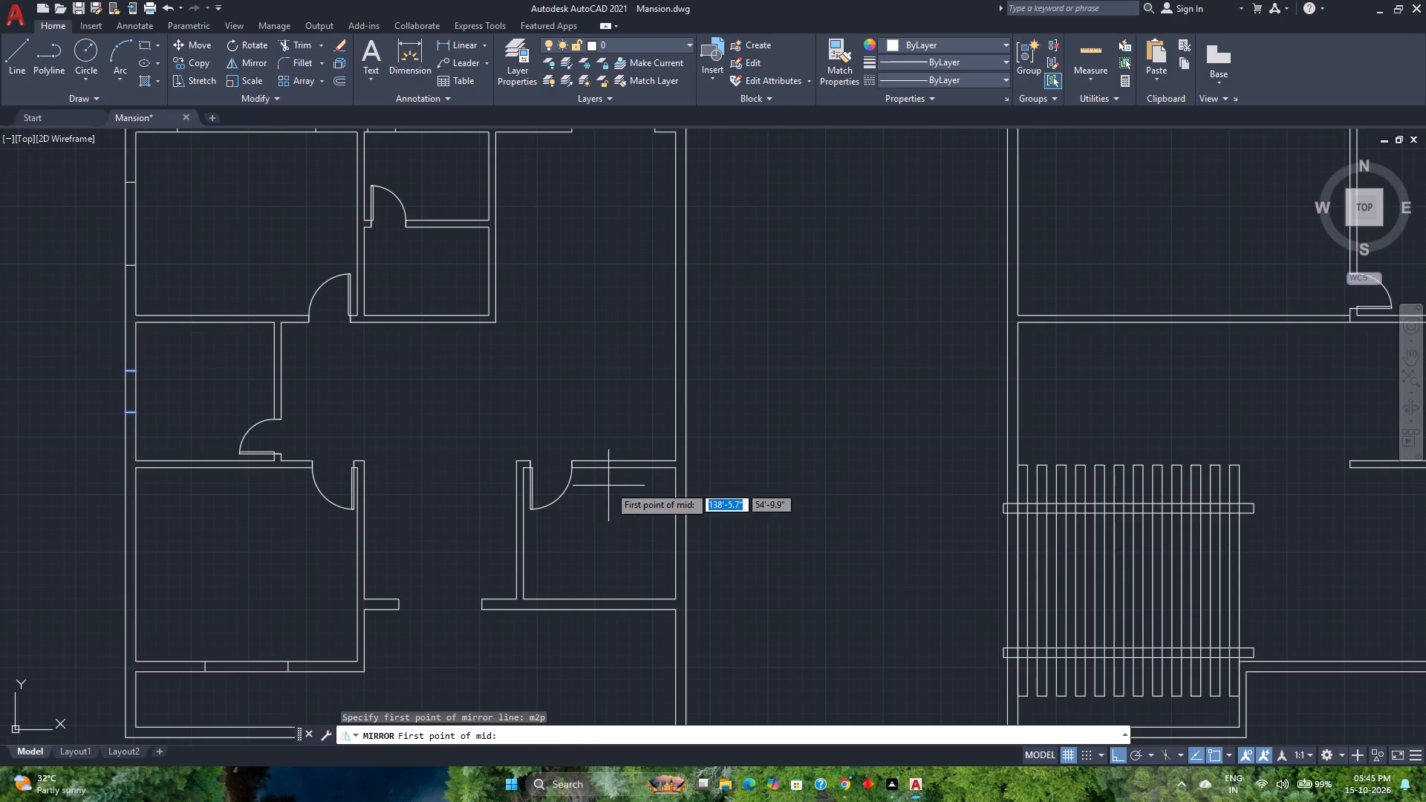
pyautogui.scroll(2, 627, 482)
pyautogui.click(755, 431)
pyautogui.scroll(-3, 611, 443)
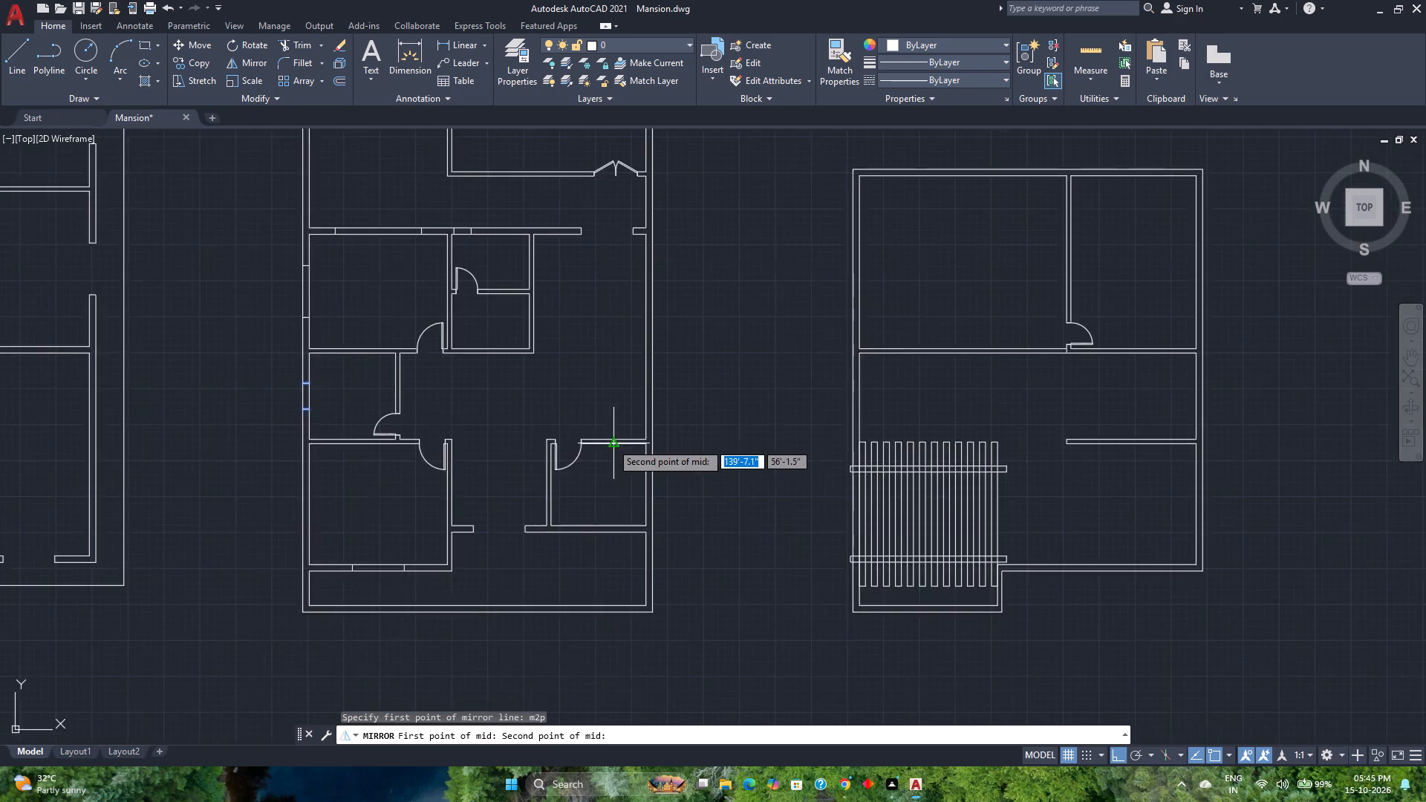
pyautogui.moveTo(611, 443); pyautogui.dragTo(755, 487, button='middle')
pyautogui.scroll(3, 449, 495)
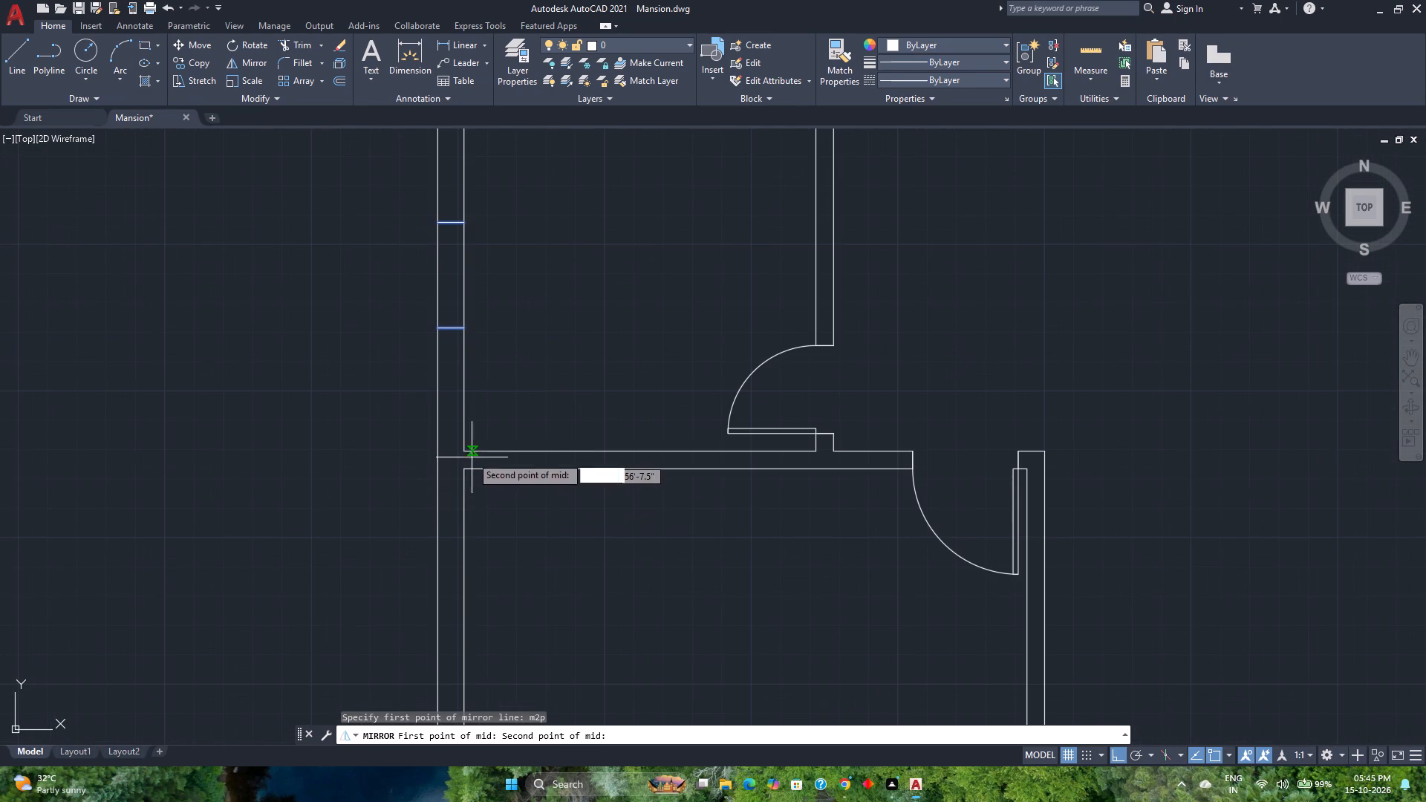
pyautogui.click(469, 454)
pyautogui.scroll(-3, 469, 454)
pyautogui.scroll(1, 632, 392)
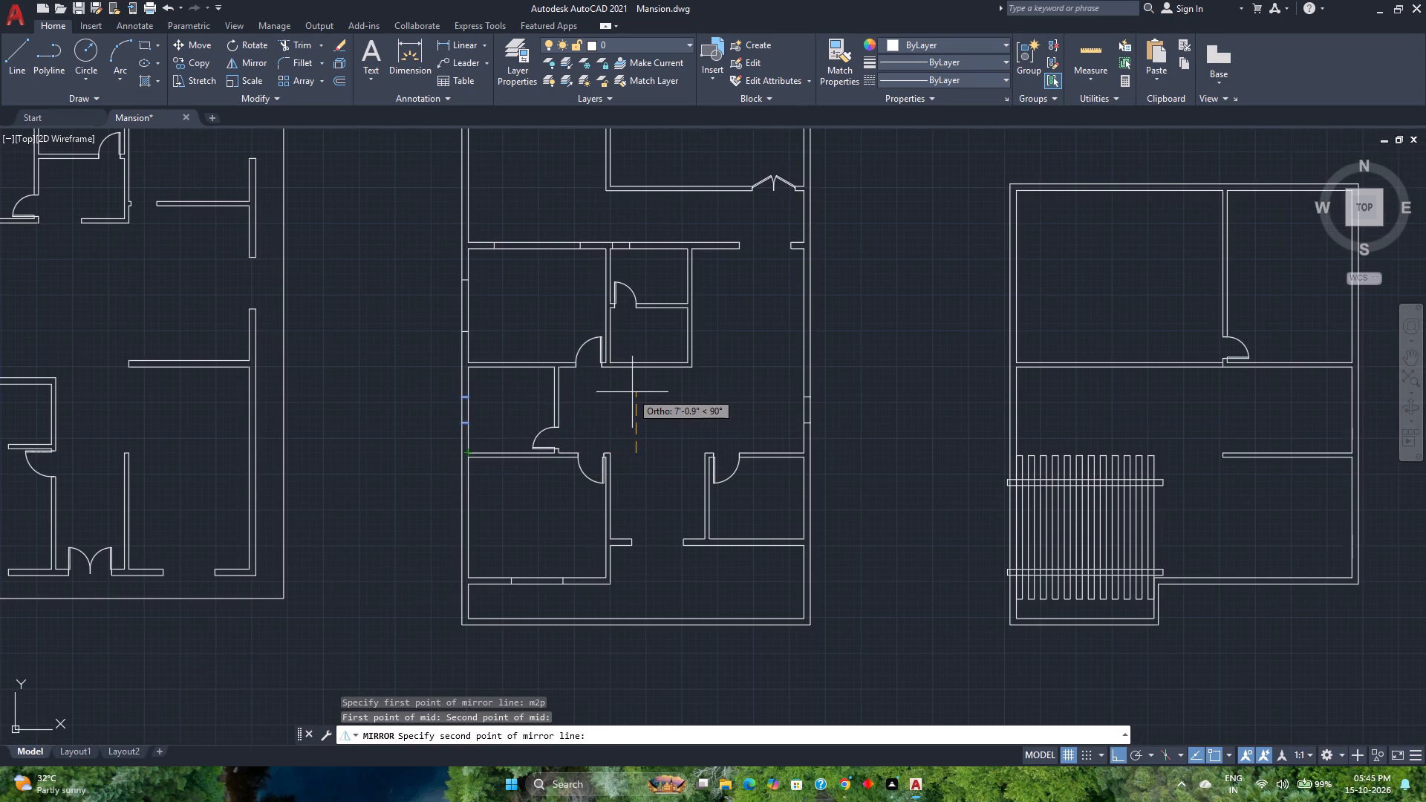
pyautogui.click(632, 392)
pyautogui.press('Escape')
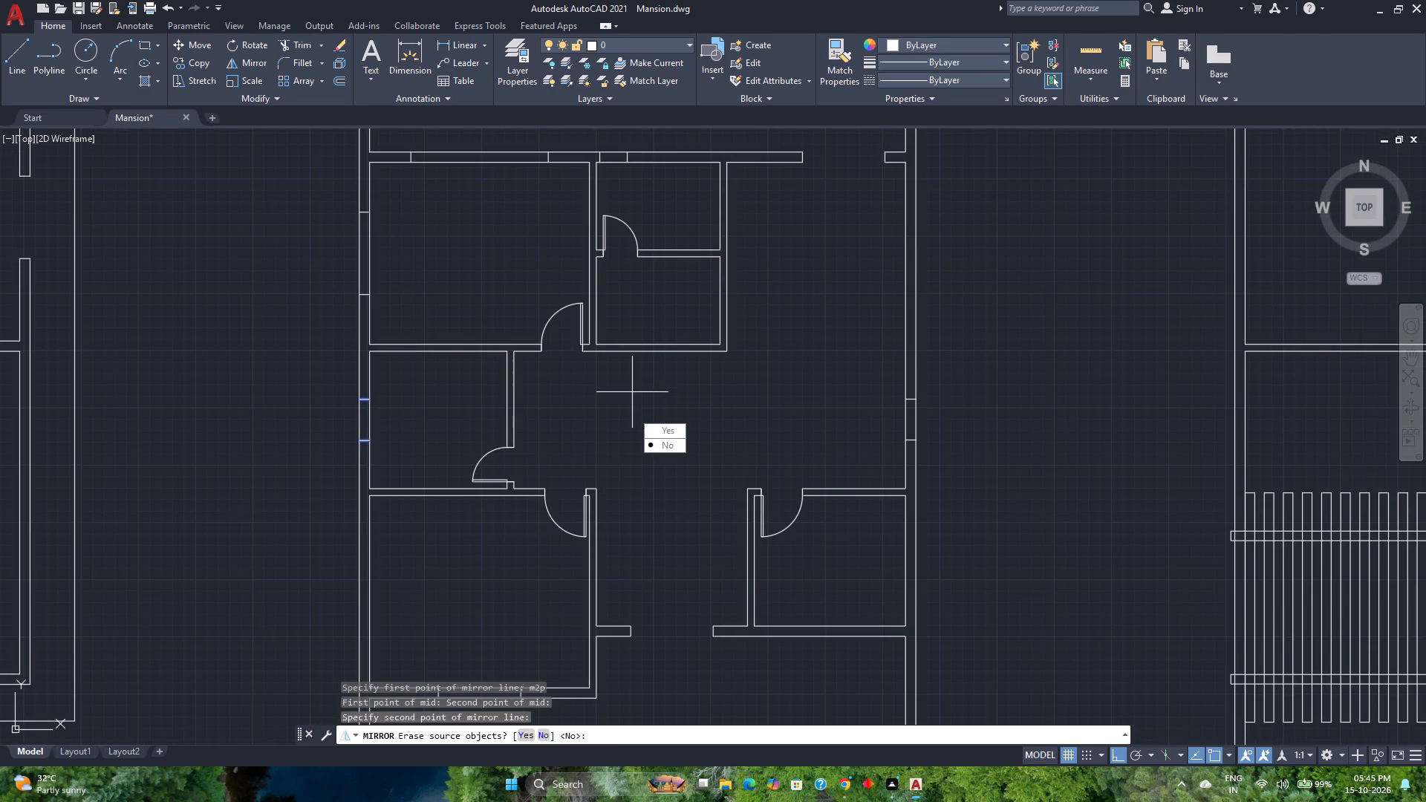
# Mirror the second plan's southern pair of west-wall opening lines onto the east wall about the midpoint between inner wall corners, keeping the originals.
pyautogui.scroll(3, 390, 472)
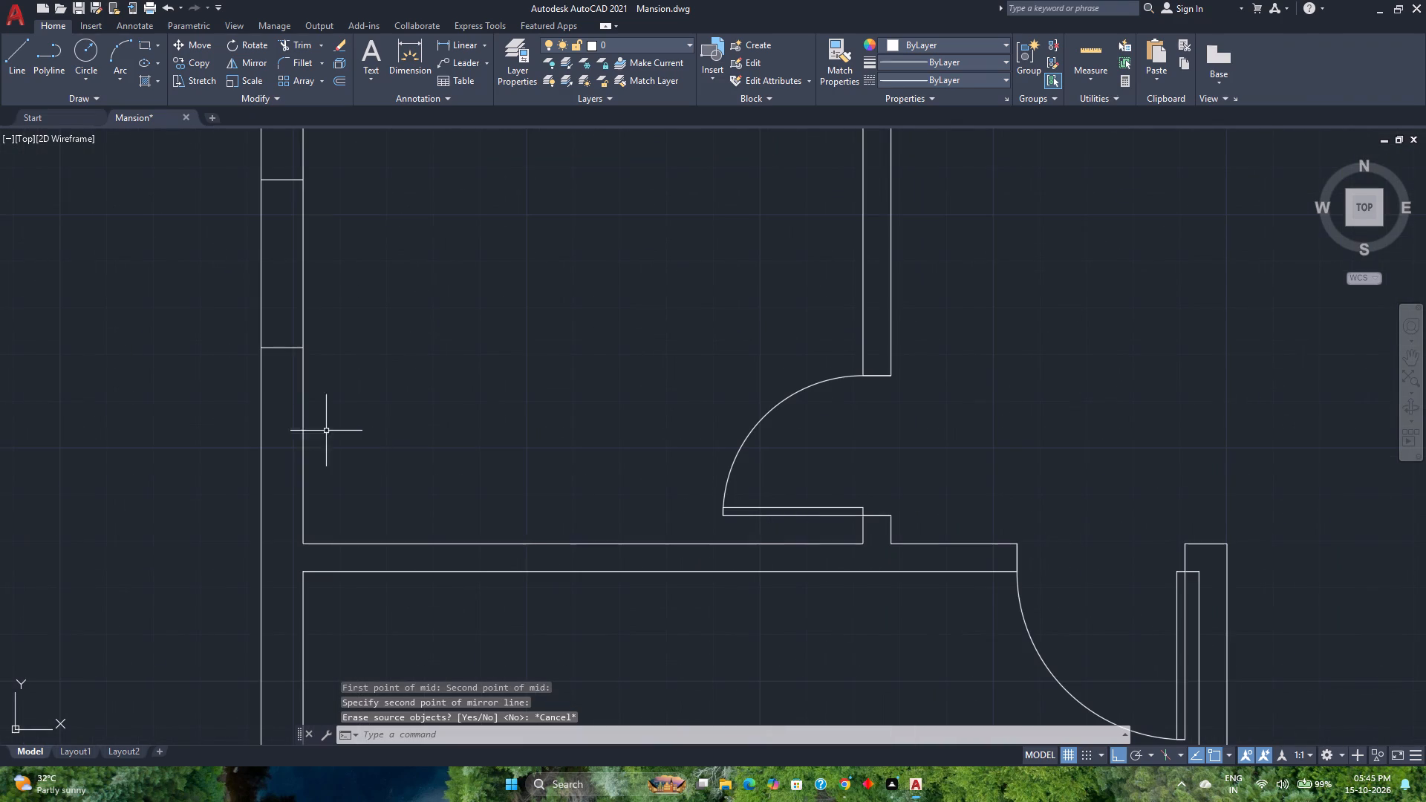
pyautogui.click(290, 367)
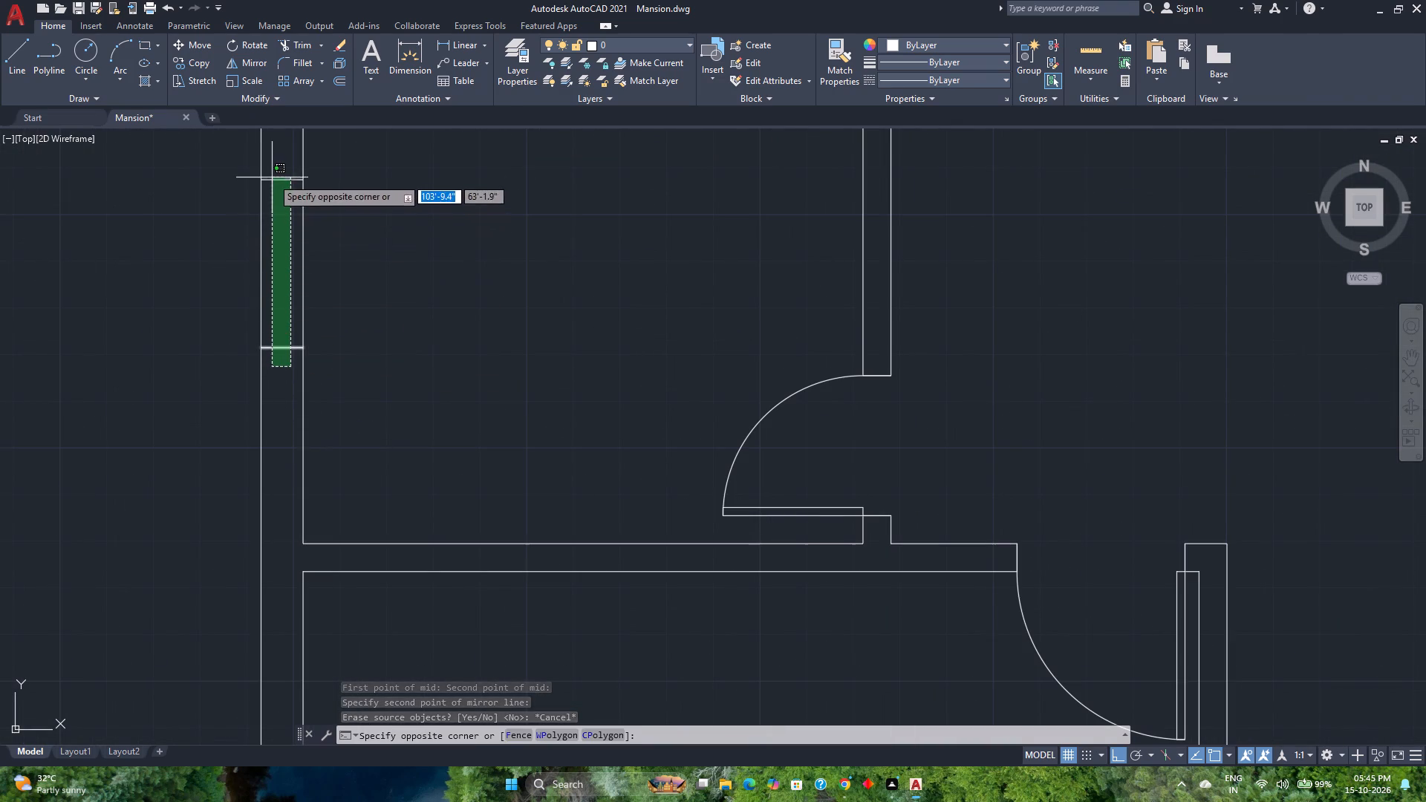
pyautogui.click(270, 168)
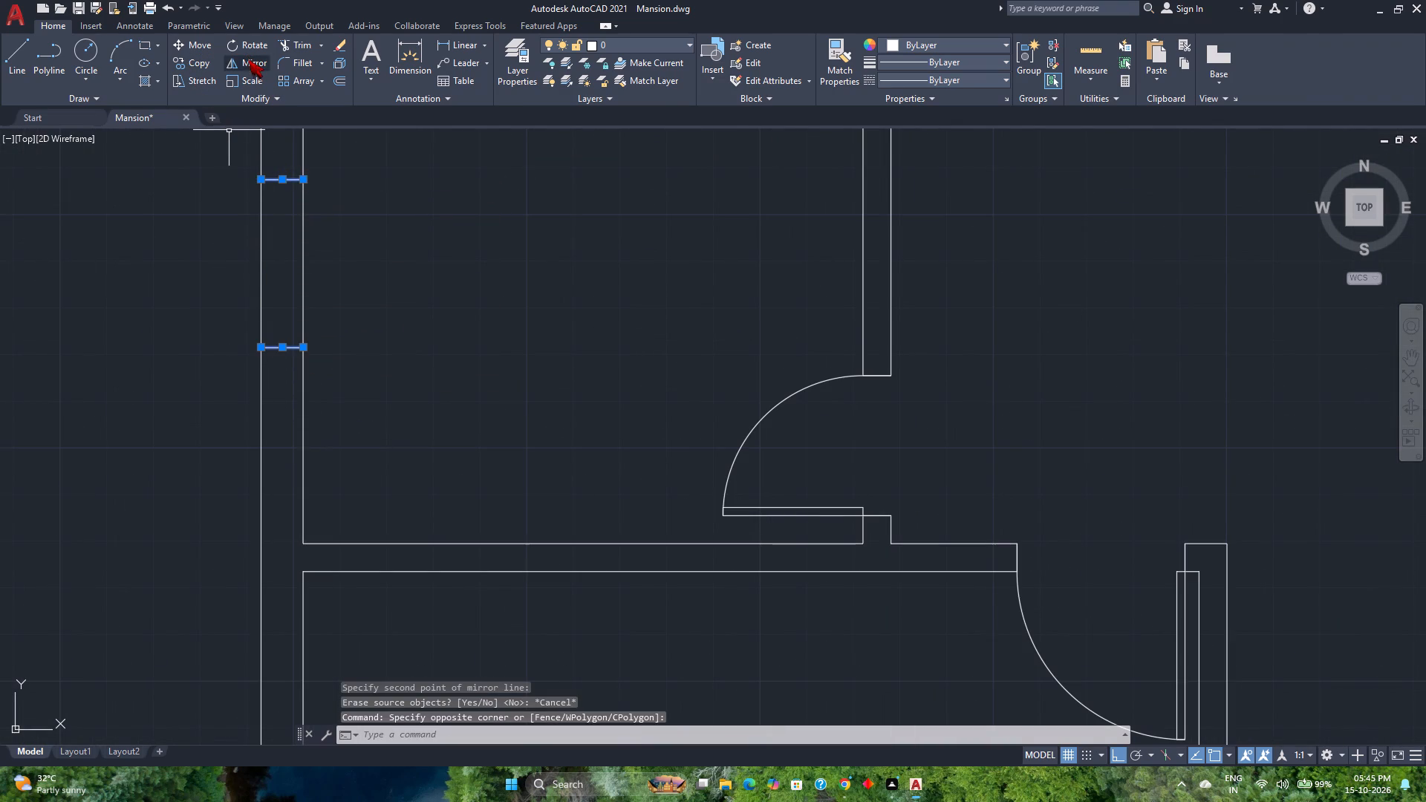
pyautogui.click(248, 59)
pyautogui.scroll(-3, 668, 584)
pyautogui.write('m2p')
pyautogui.press('Return')
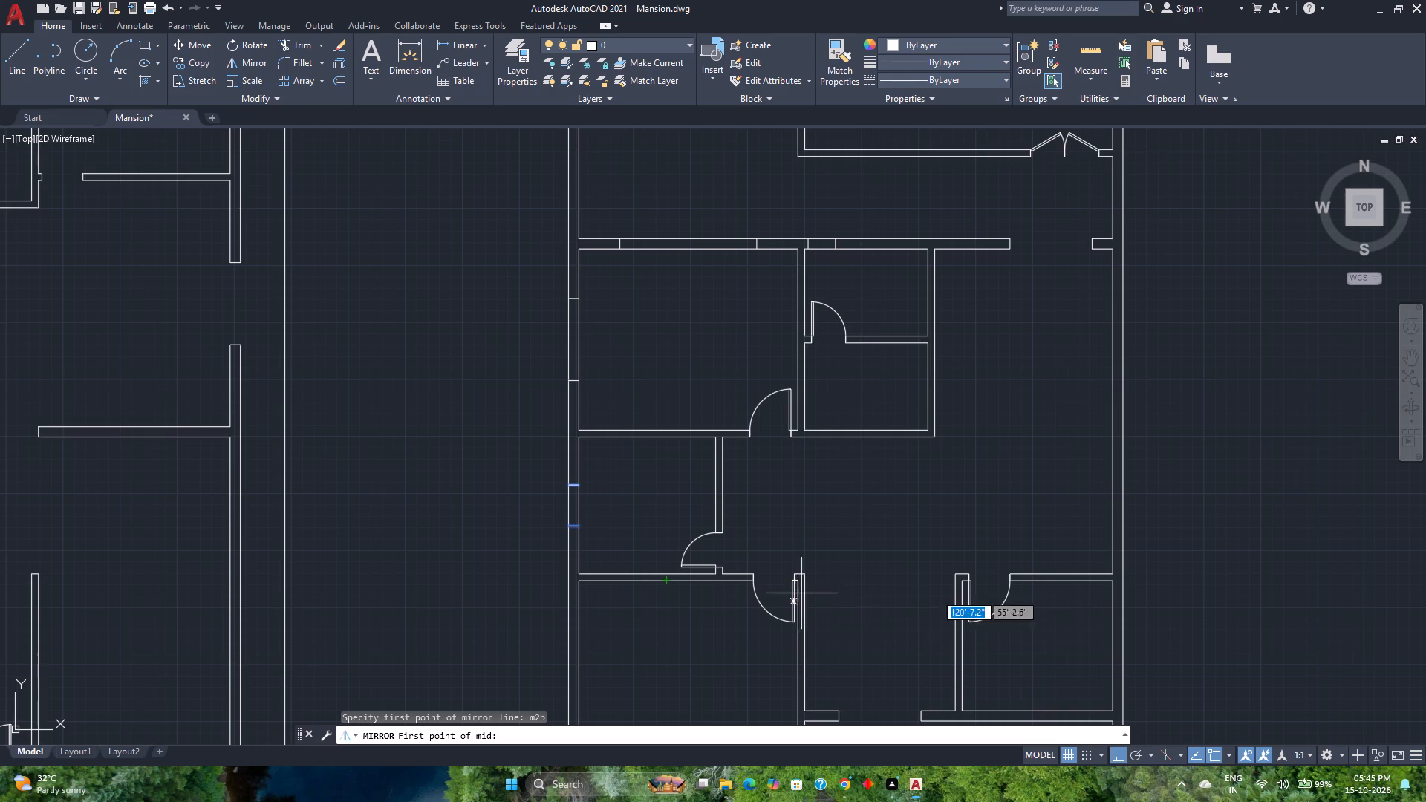
pyautogui.scroll(2, 1141, 594)
pyautogui.click(1070, 544)
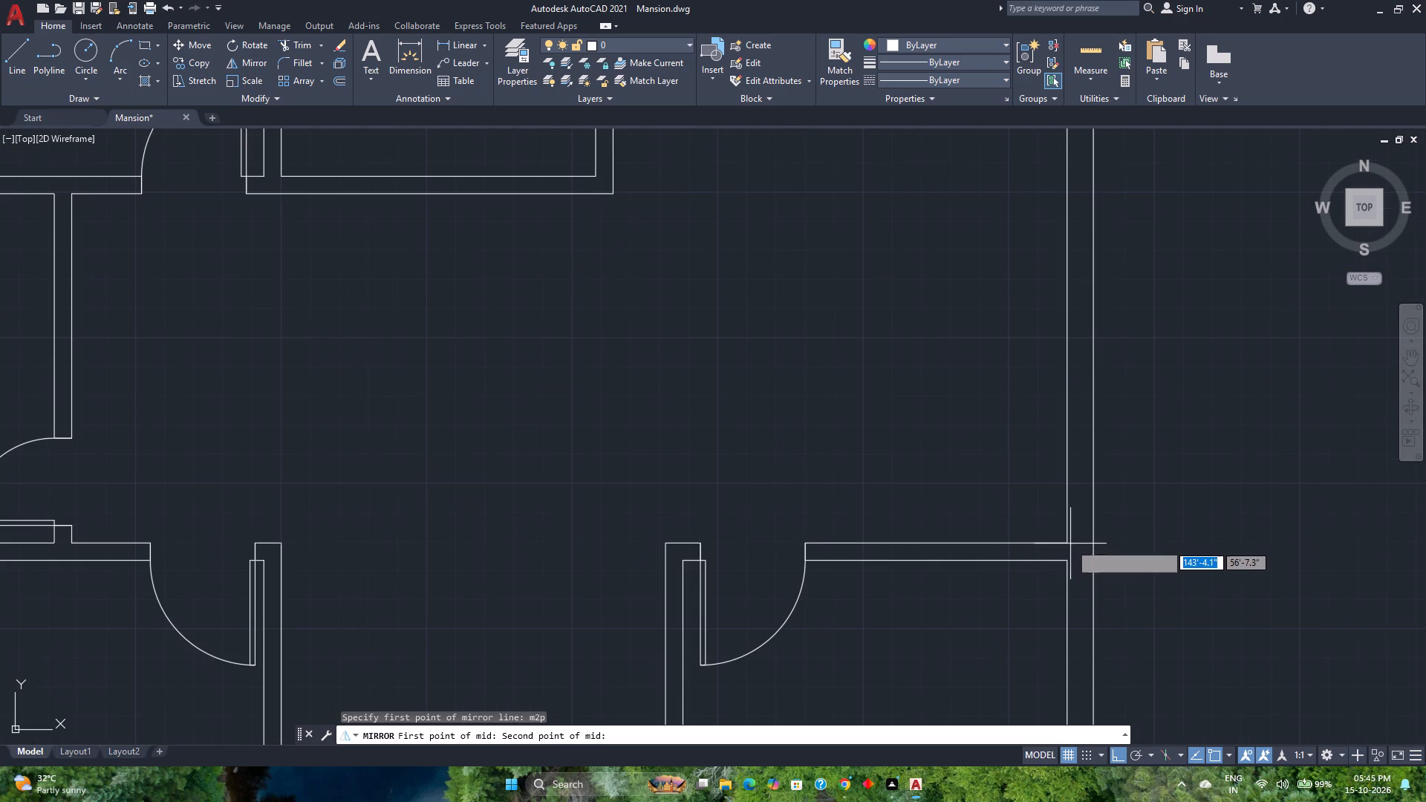
pyautogui.scroll(-1, 905, 574)
pyautogui.moveTo(905, 576); pyautogui.dragTo(1135, 631, button='middle')
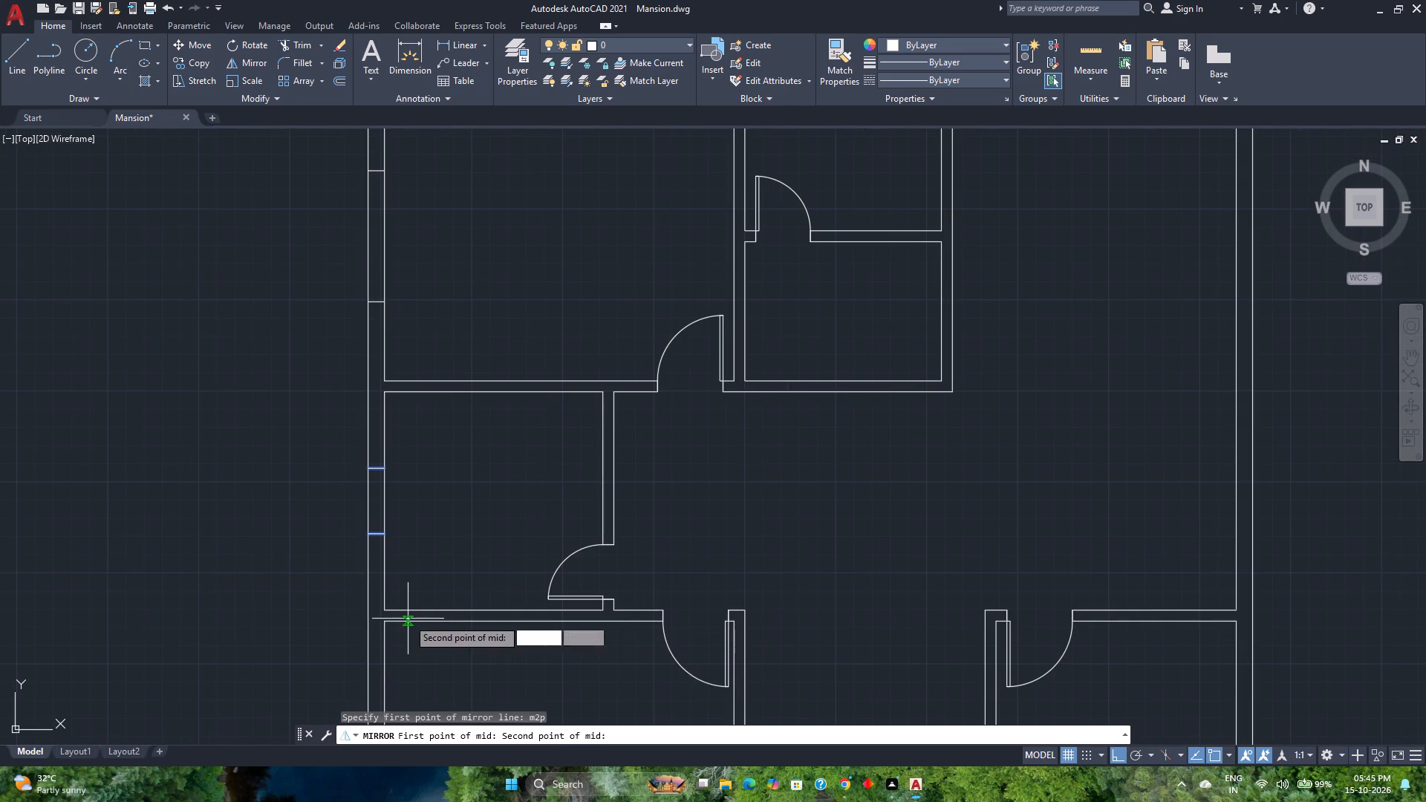
pyautogui.click(387, 613)
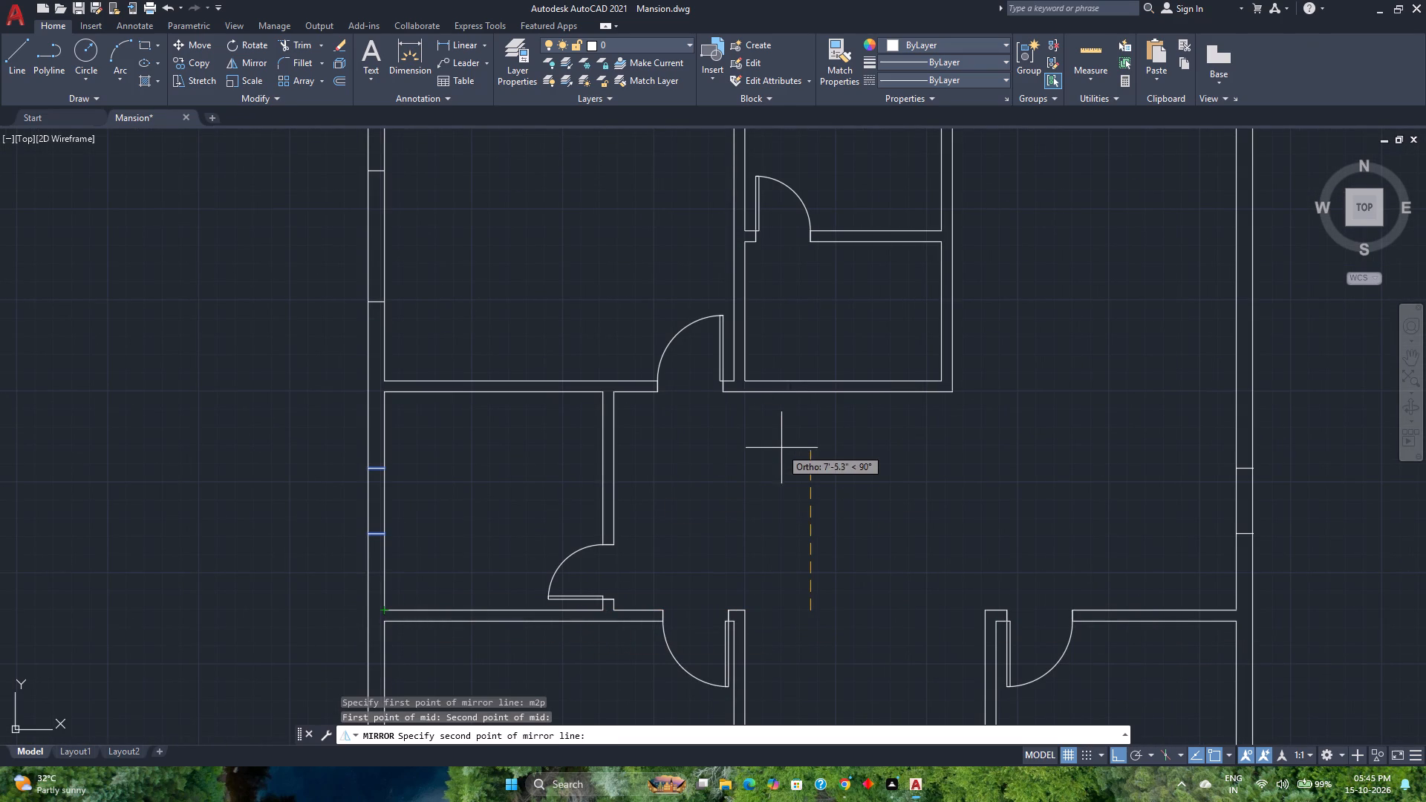
pyautogui.click(782, 443)
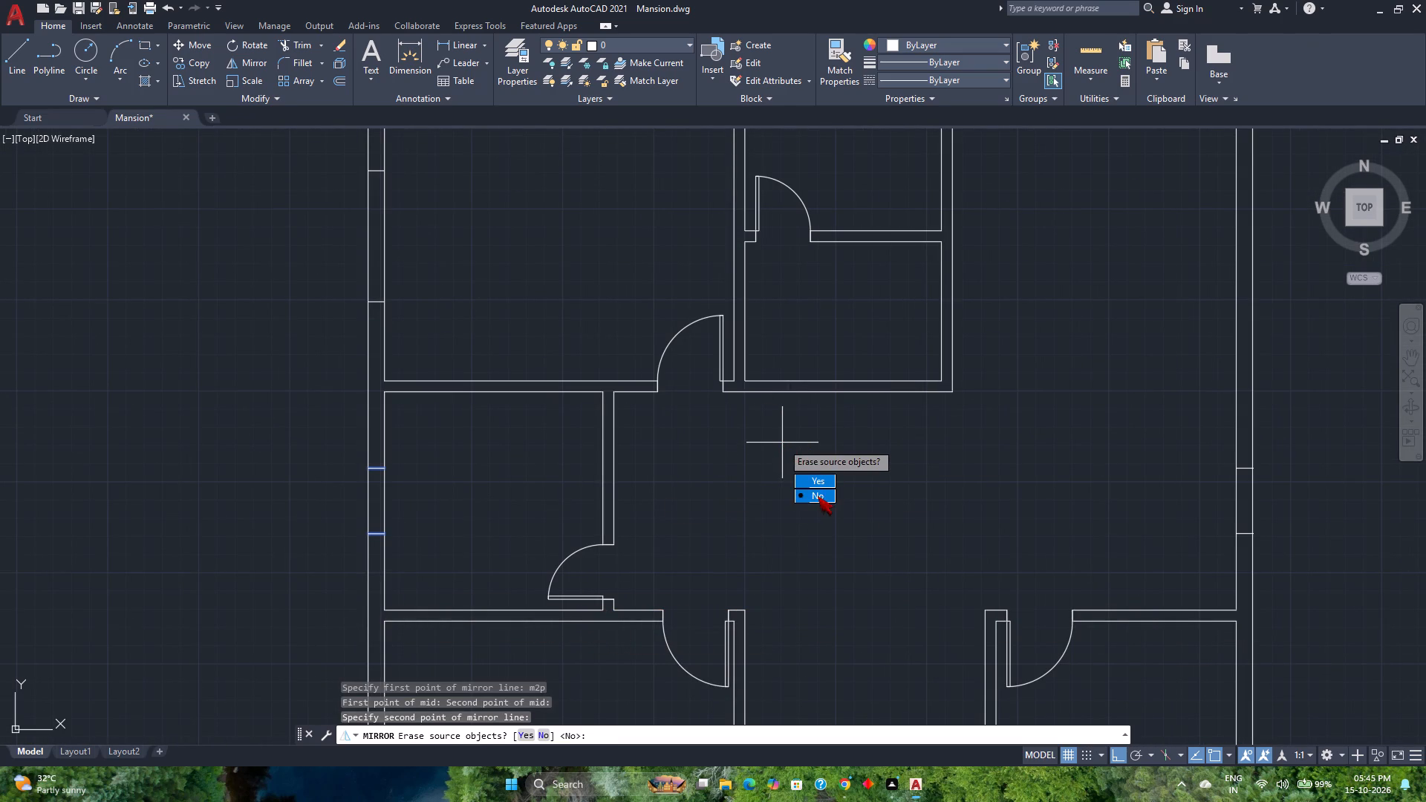
pyautogui.moveTo(818, 496); pyautogui.dragTo(782, 443)
# Offset the two mirrored east-wall lines outward by 1', one to the north and one to the south.
pyautogui.moveTo(934, 521); pyautogui.dragTo(358, 520, button='middle')
pyautogui.middleClick(358, 520)
pyautogui.scroll(1, 688, 520)
pyautogui.scroll(1, 615, 526)
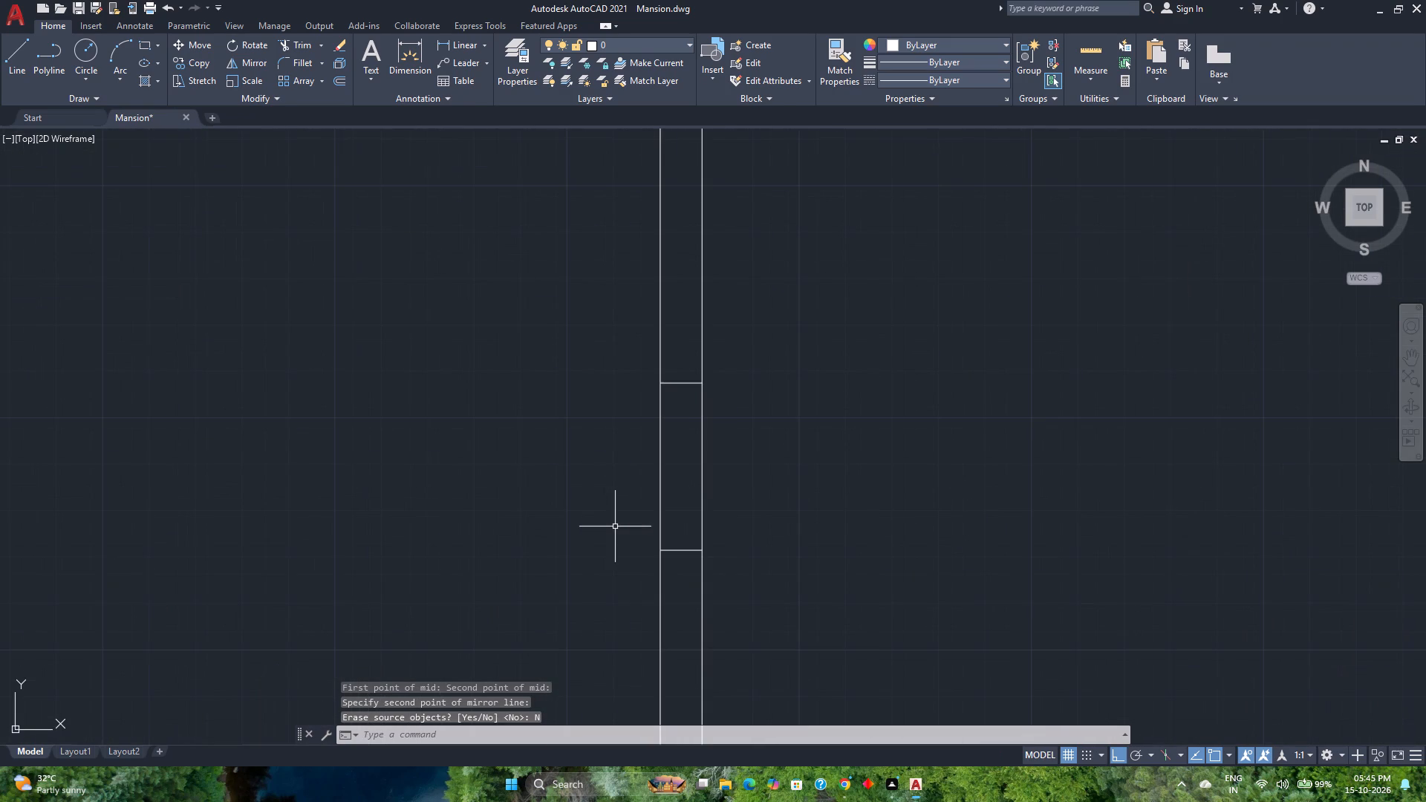
pyautogui.click(341, 78)
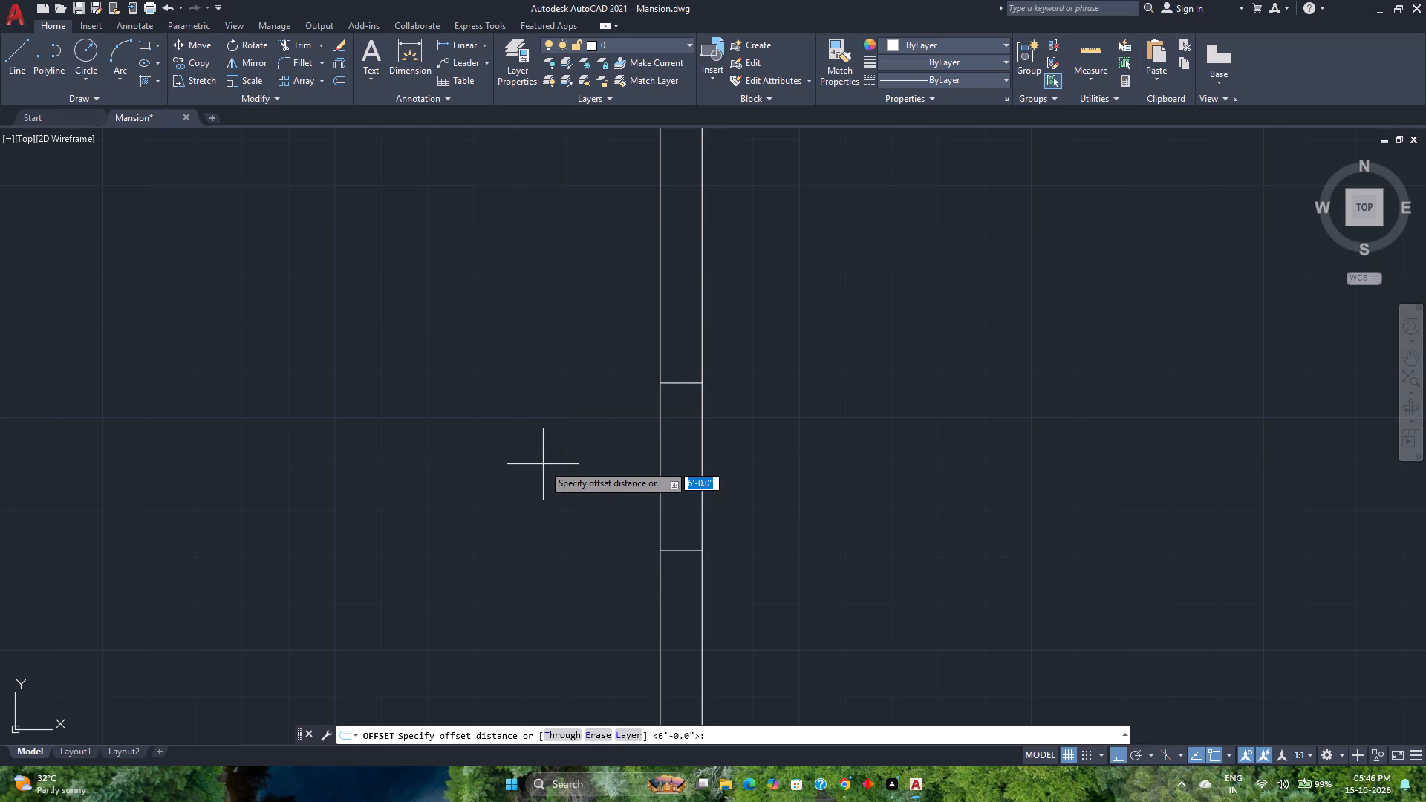
pyautogui.write("1'")
pyautogui.press('Return')
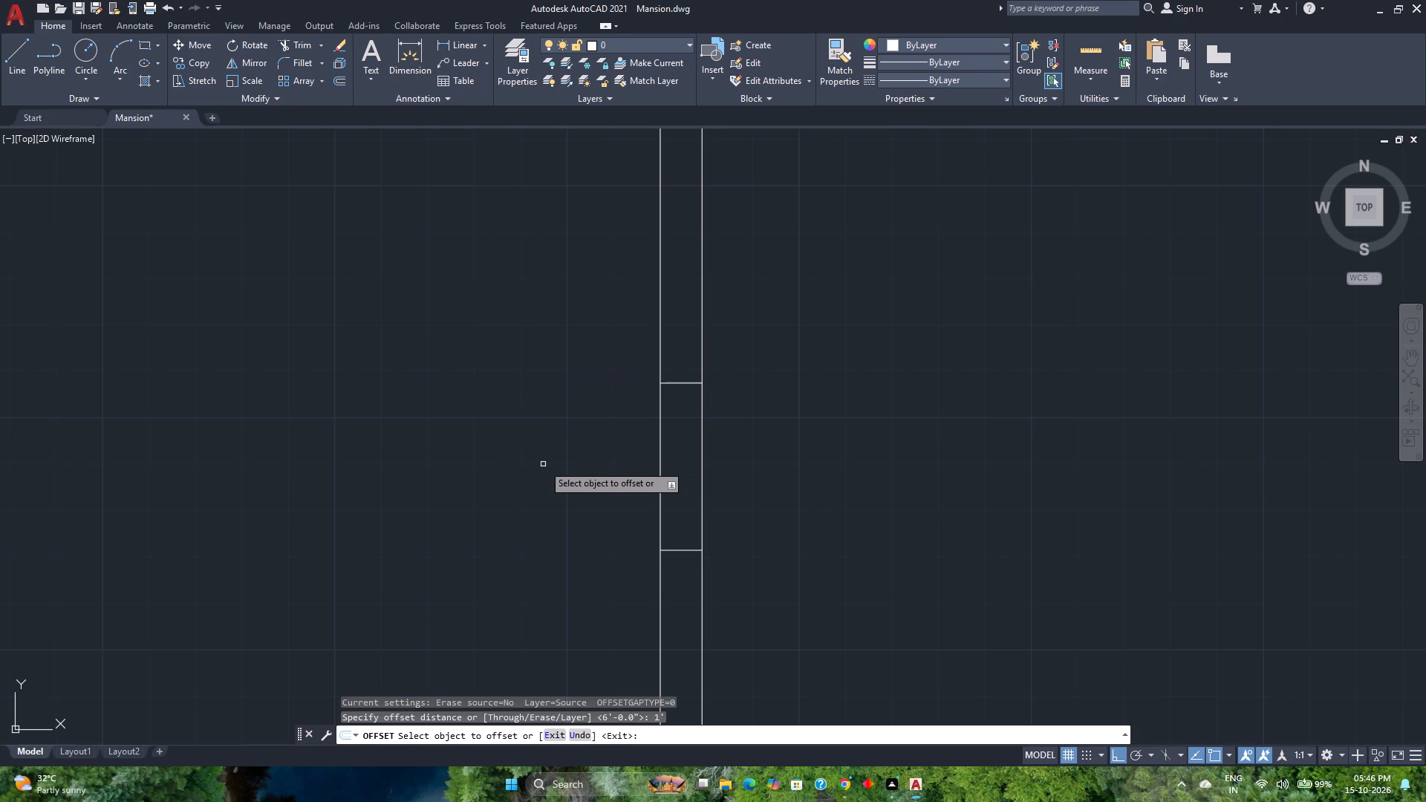
pyautogui.click(675, 548)
pyautogui.click(686, 549)
pyautogui.click(683, 598)
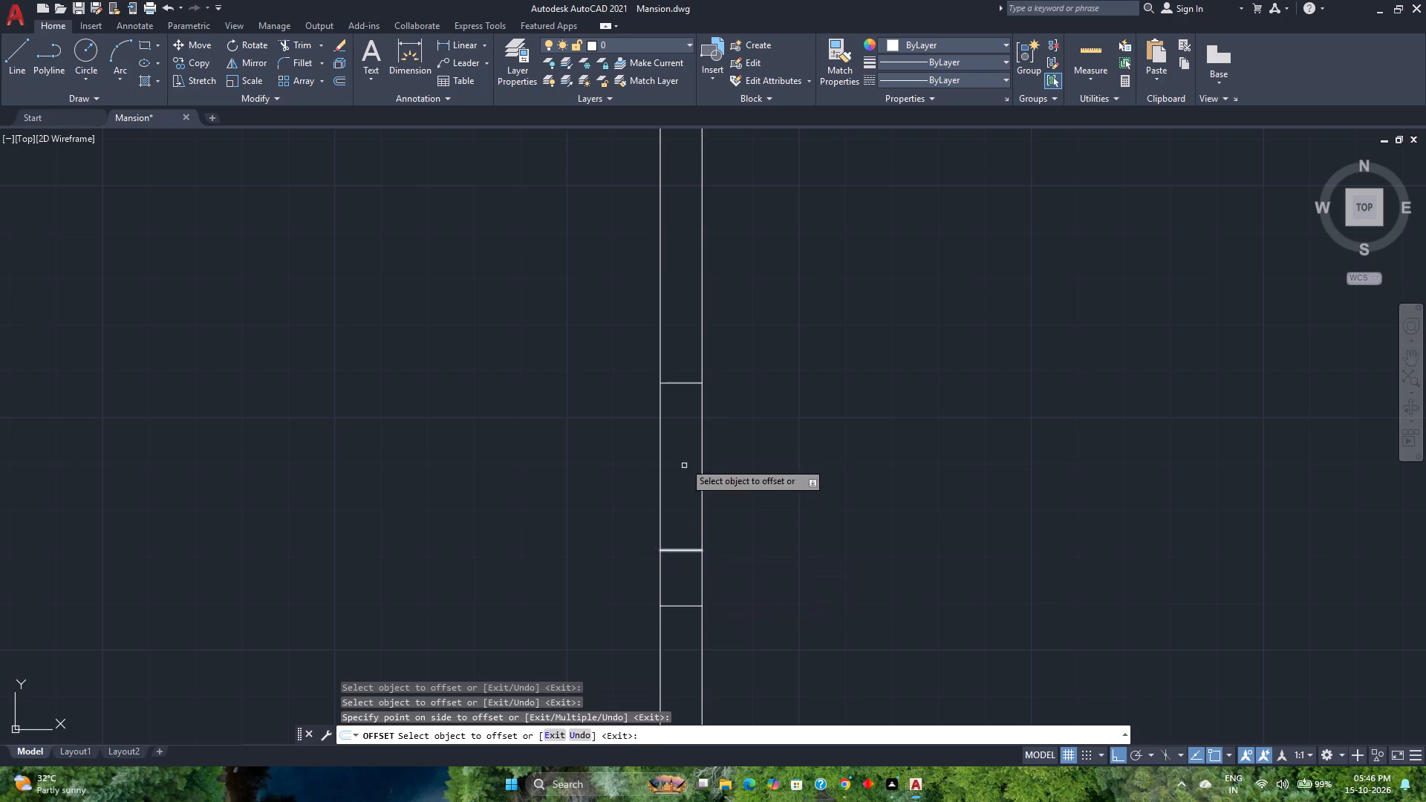
pyautogui.click(676, 383)
pyautogui.click(680, 342)
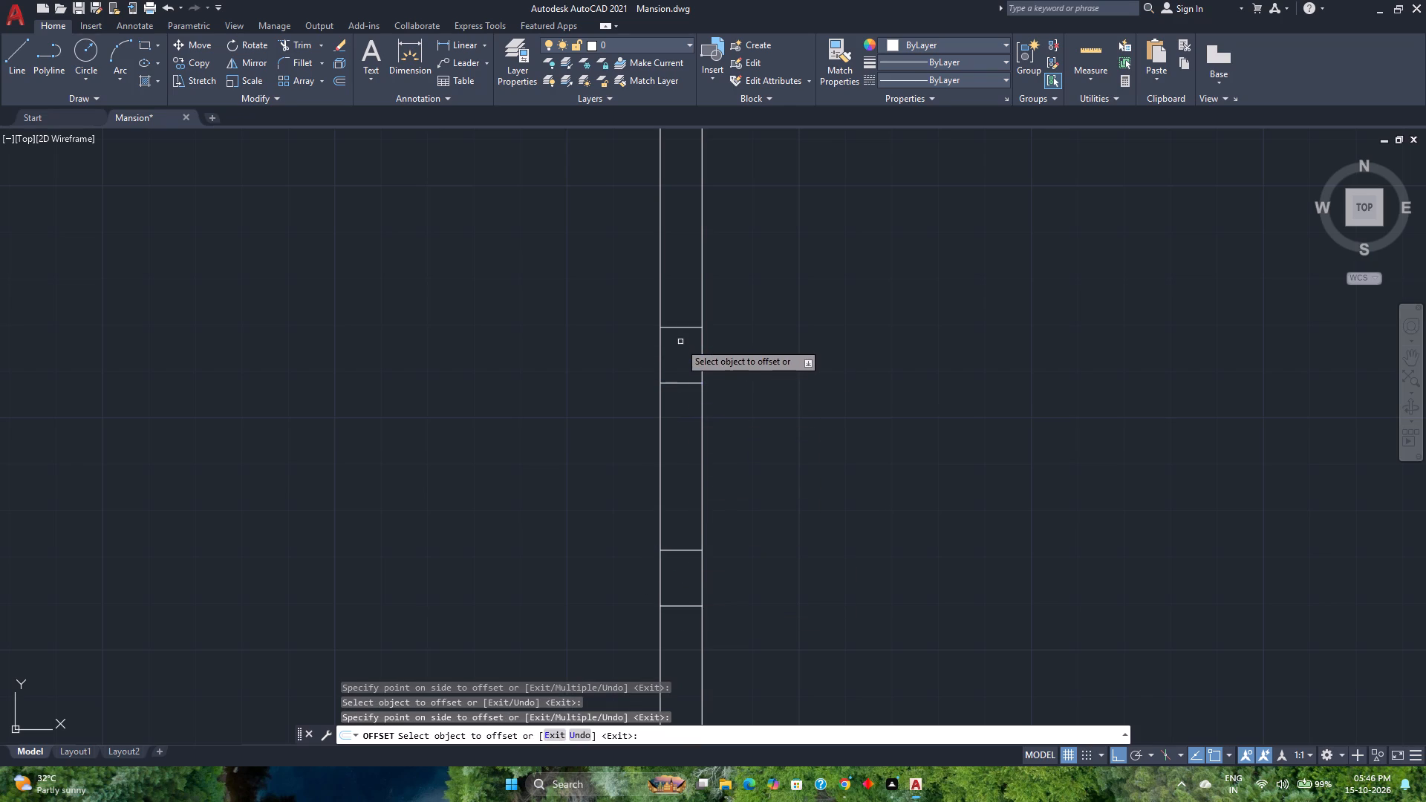
pyautogui.press('Escape')
# Delete the two inner mirrored lines from the second plan's east wall, keeping the outer offset pair.
pyautogui.click(697, 557)
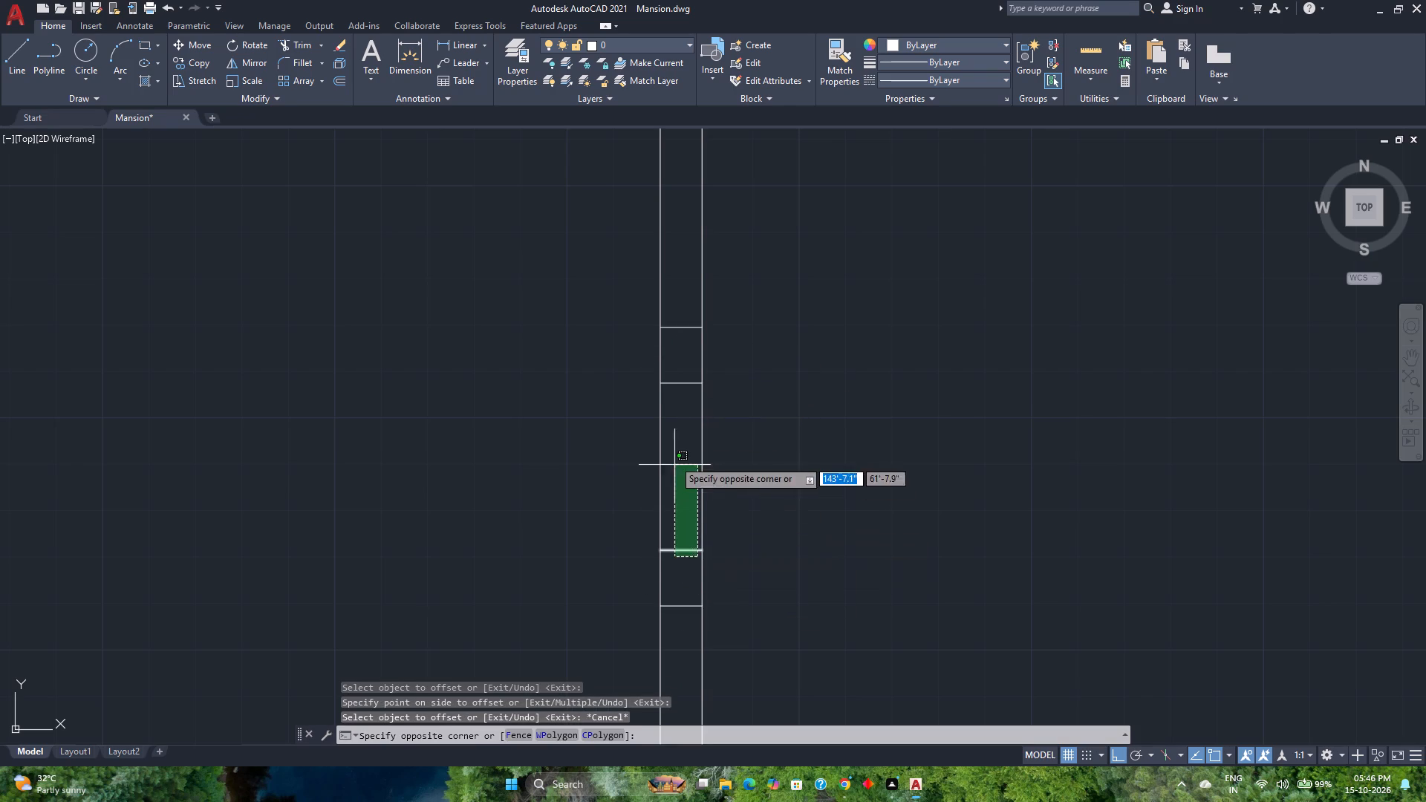
pyautogui.click(675, 379)
pyautogui.press('Delete')
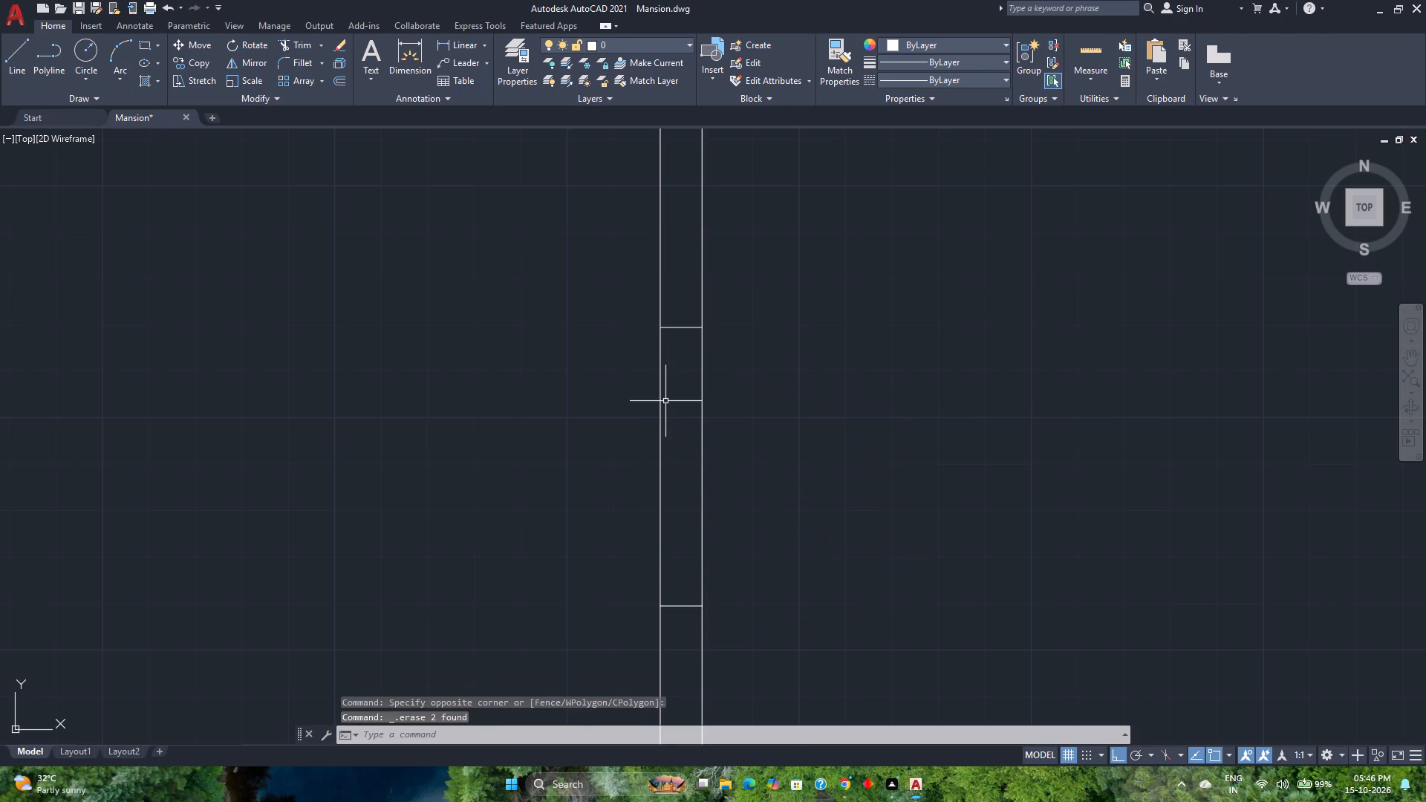
# Save the drawing.
pyautogui.scroll(-4, 565, 336)
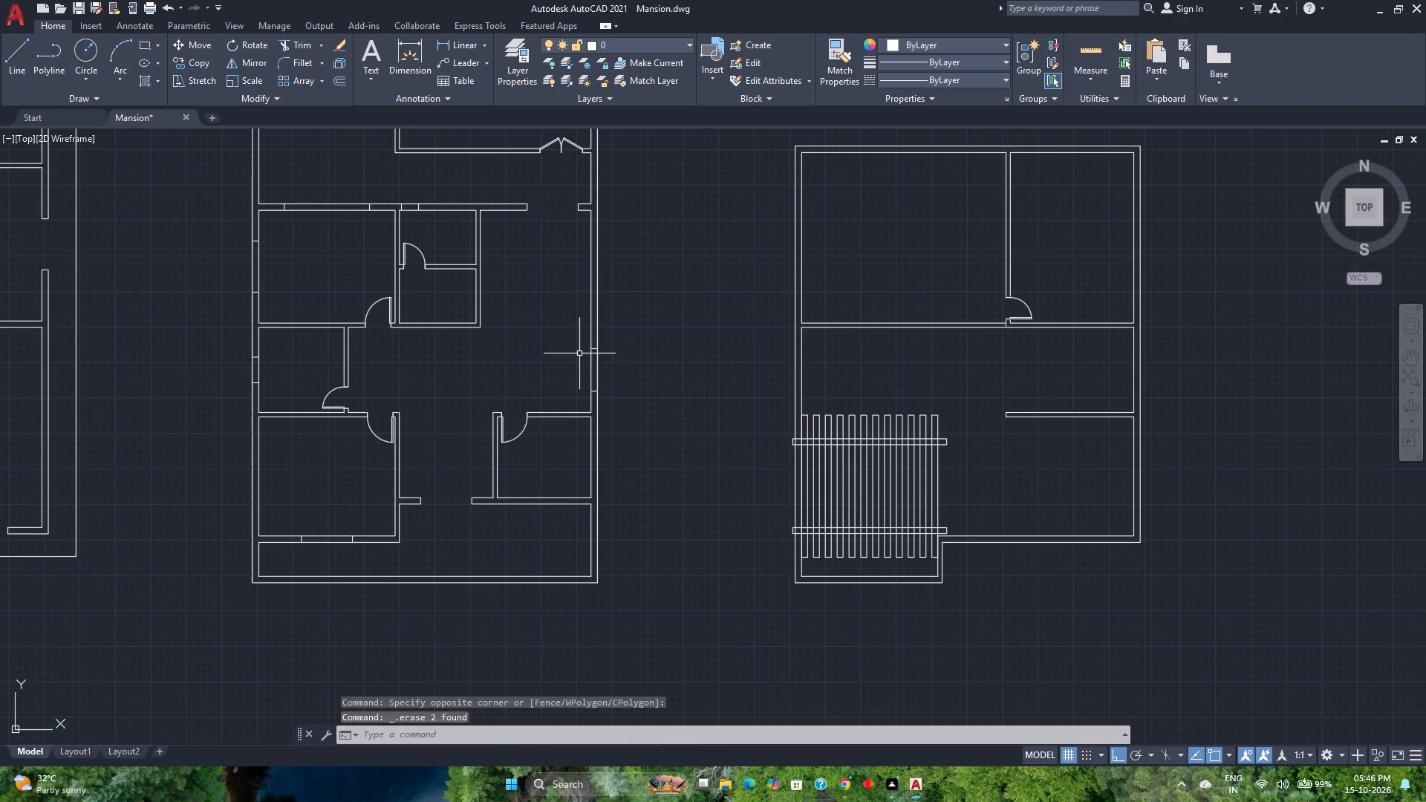
pyautogui.scroll(-1, 560, 413)
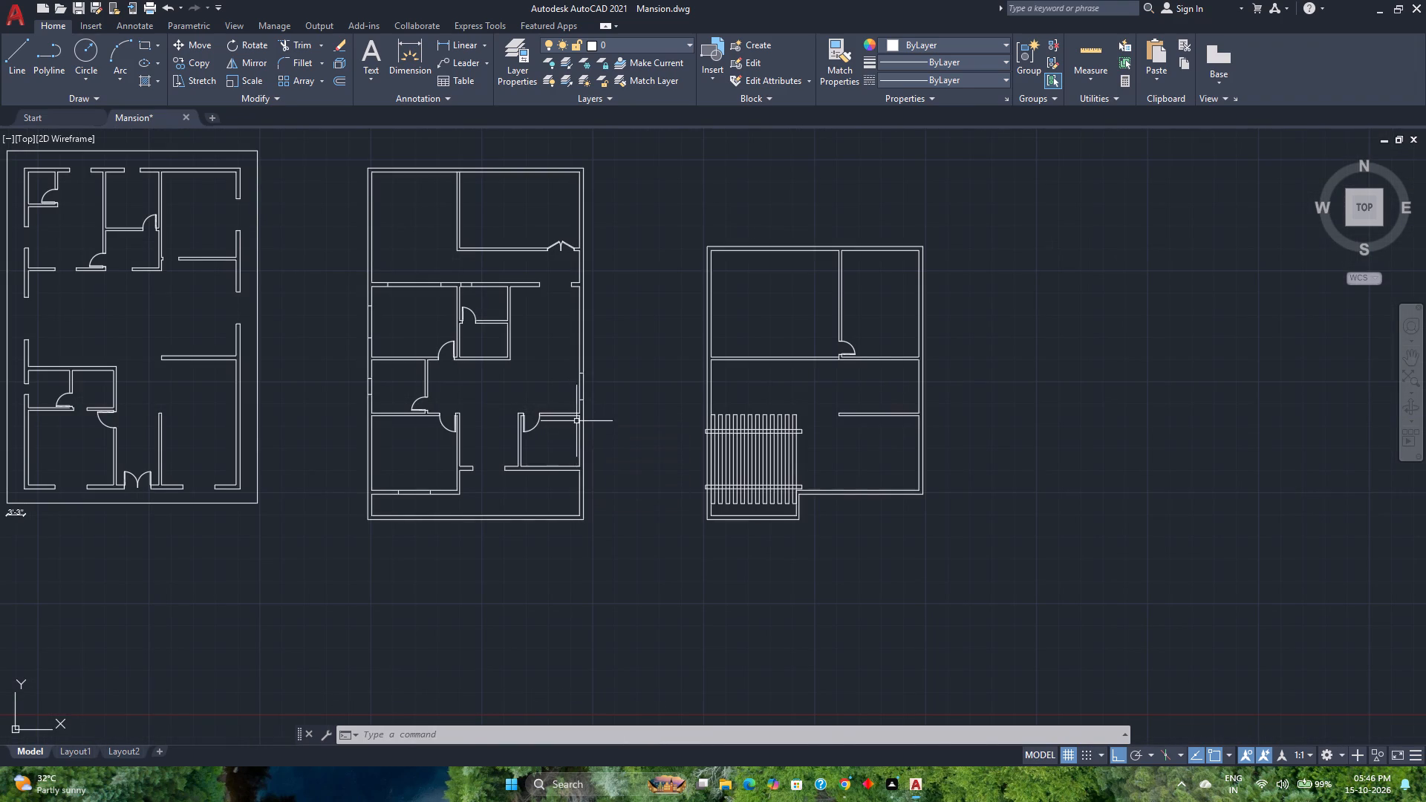
pyautogui.scroll(2, 576, 420)
pyautogui.scroll(-3, 568, 383)
pyautogui.scroll(1, 553, 382)
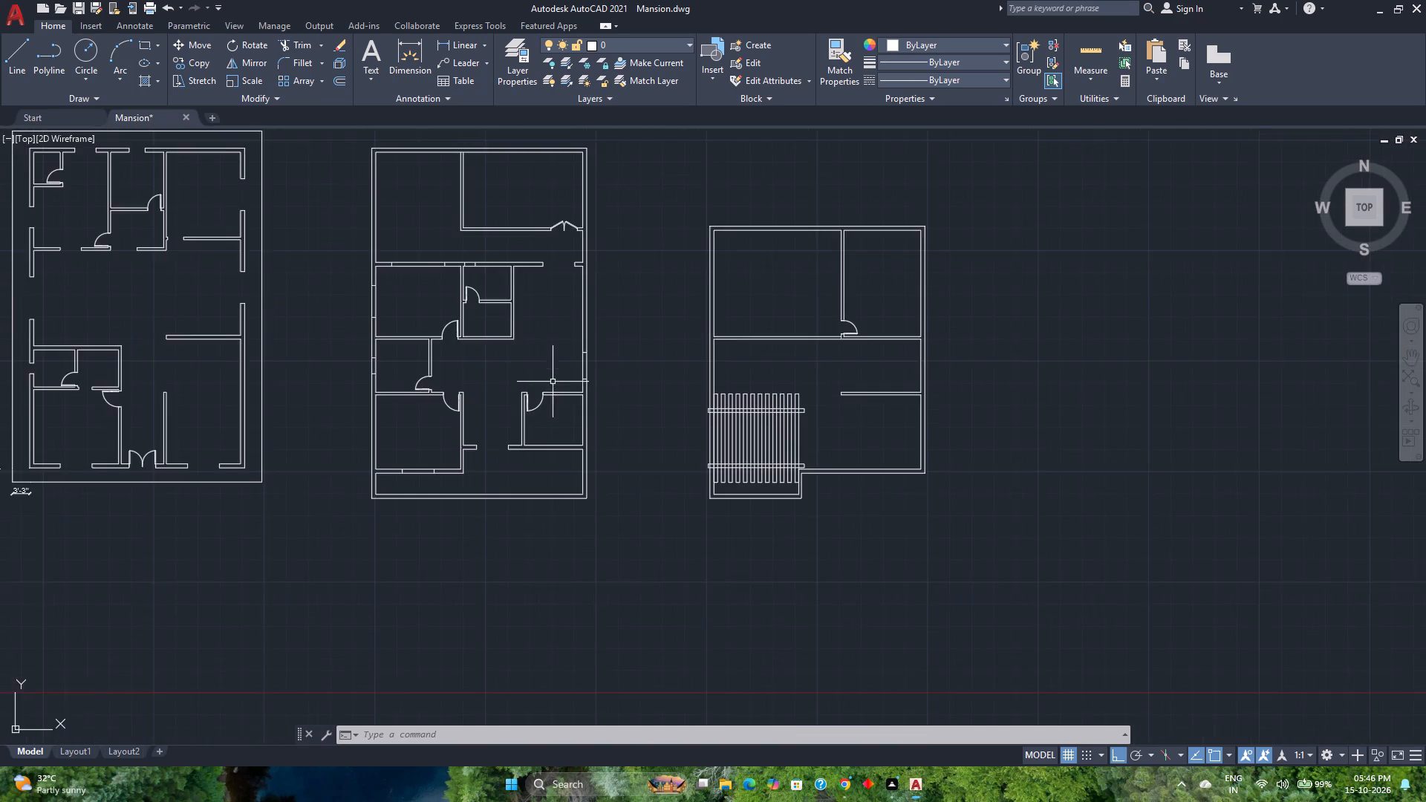
pyautogui.moveTo(553, 382); pyautogui.dragTo(575, 437, button='middle')
pyautogui.hotkey('ctrl', 's')
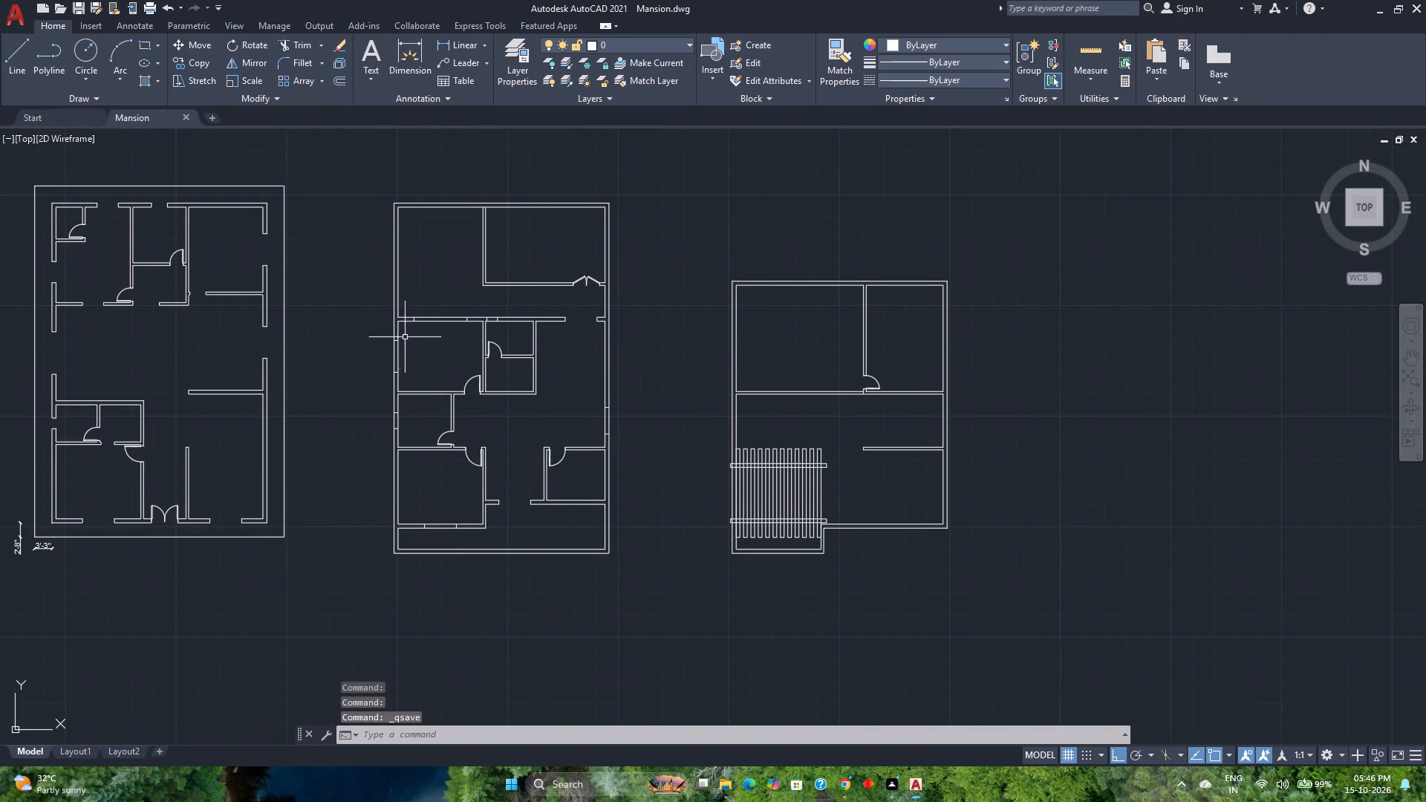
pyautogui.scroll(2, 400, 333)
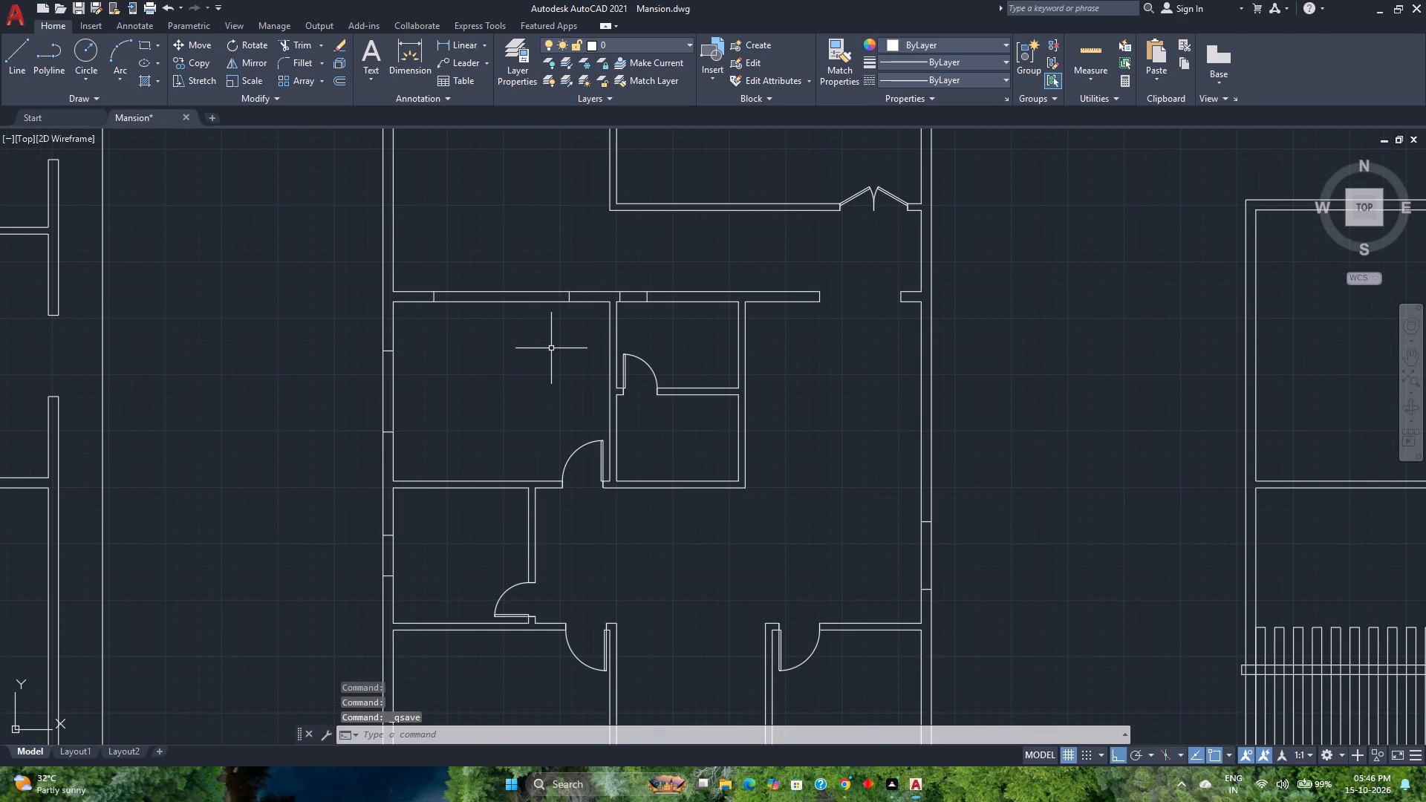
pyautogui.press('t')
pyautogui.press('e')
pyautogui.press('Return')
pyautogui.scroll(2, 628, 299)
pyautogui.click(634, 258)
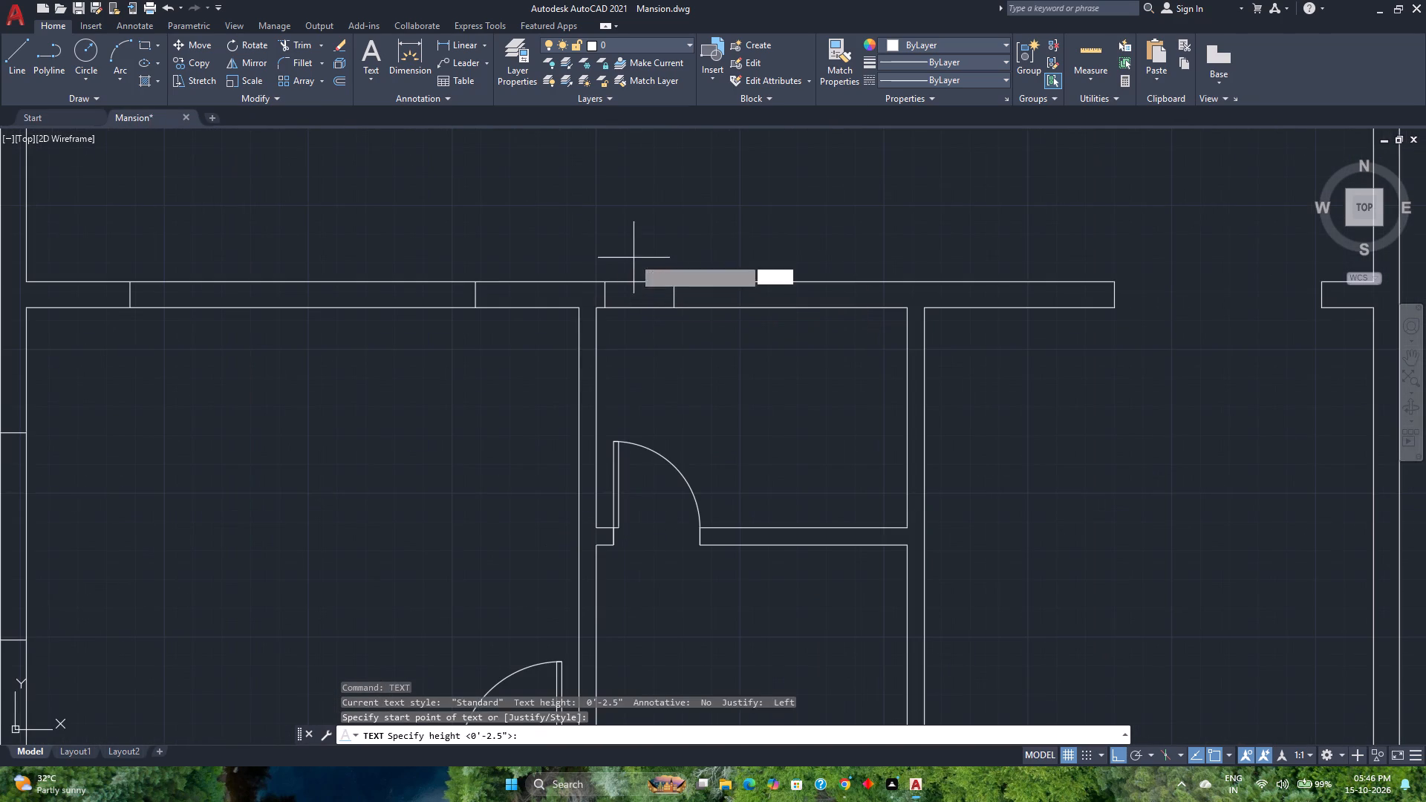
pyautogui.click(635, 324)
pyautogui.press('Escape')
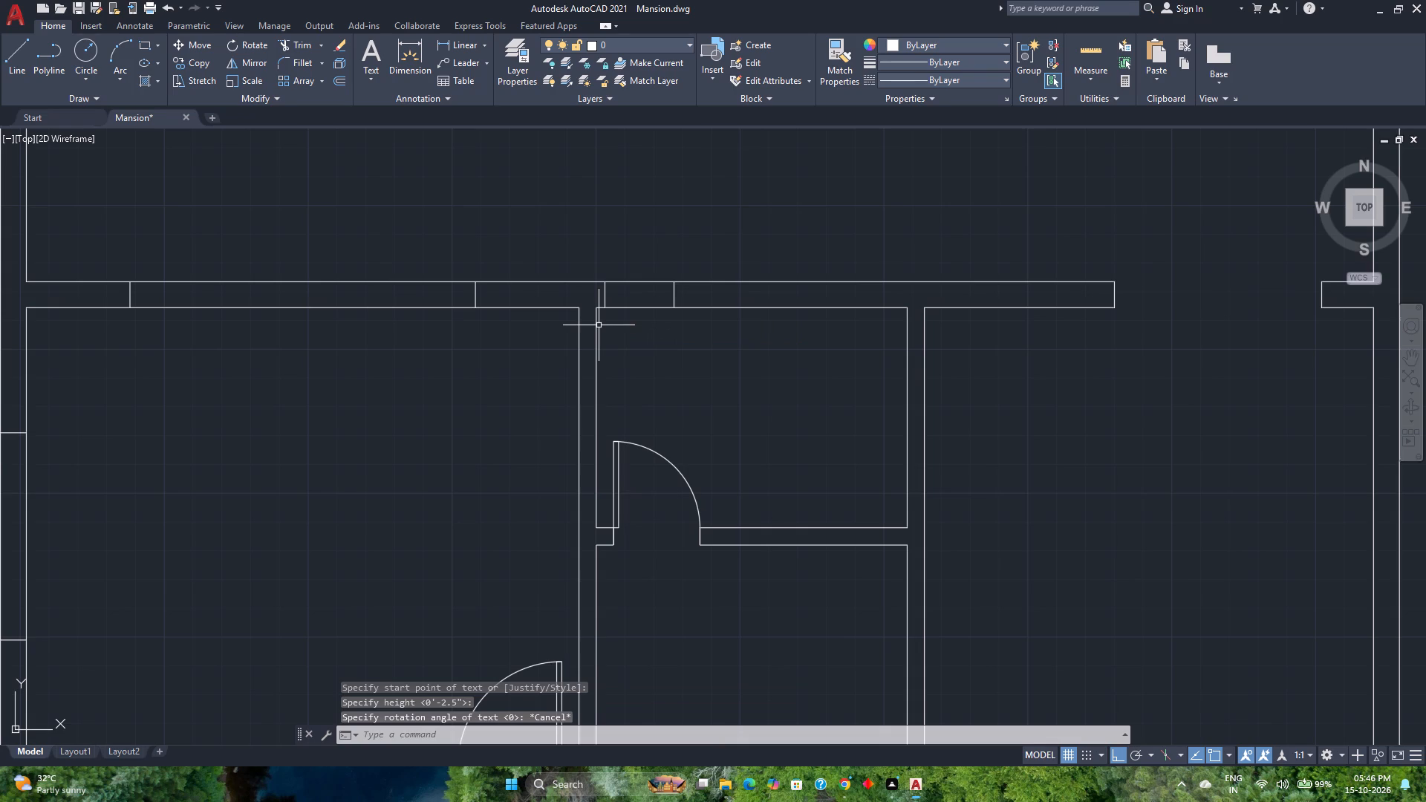
# Trim the second plan's wall lines between the marks of two openings in the northern cross wall and the adjoining room's west-wall opening.
pyautogui.write('tr')
pyautogui.press('Return')
pyautogui.click(642, 239)
pyautogui.click(658, 365)
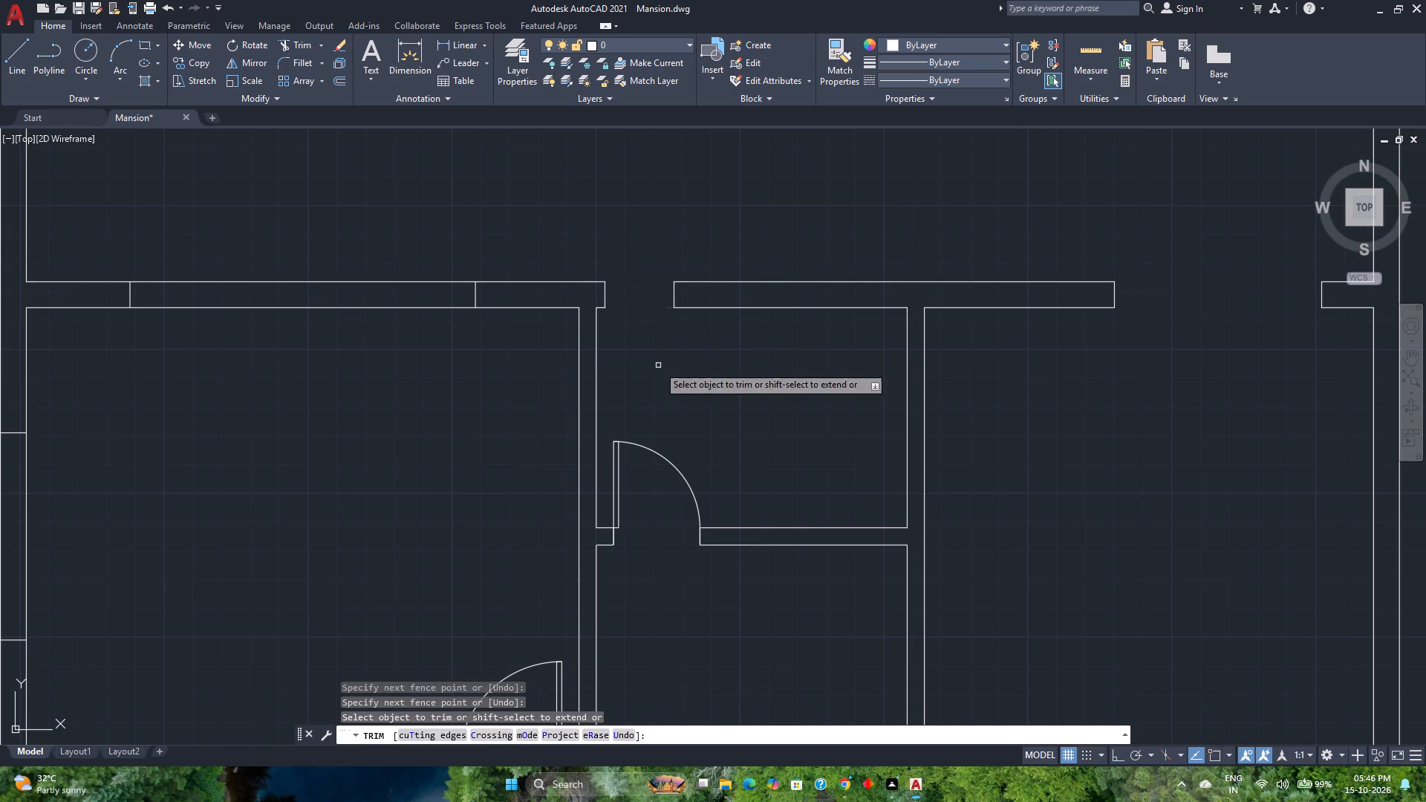
pyautogui.click(296, 249)
pyautogui.click(342, 380)
pyautogui.scroll(-2, 345, 378)
pyautogui.moveTo(347, 378); pyautogui.dragTo(432, 326, button='middle')
pyautogui.middleClick(432, 326)
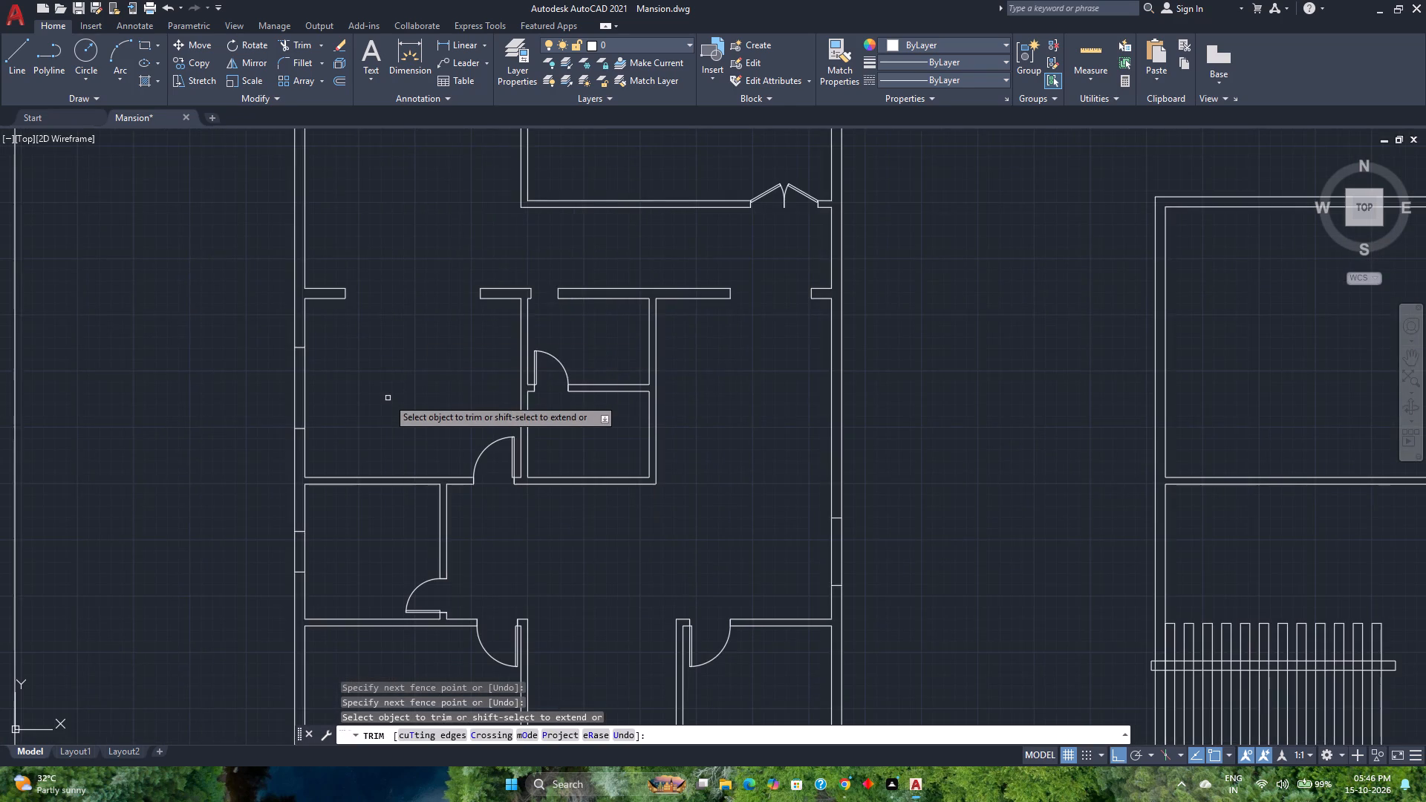
pyautogui.scroll(1, 386, 398)
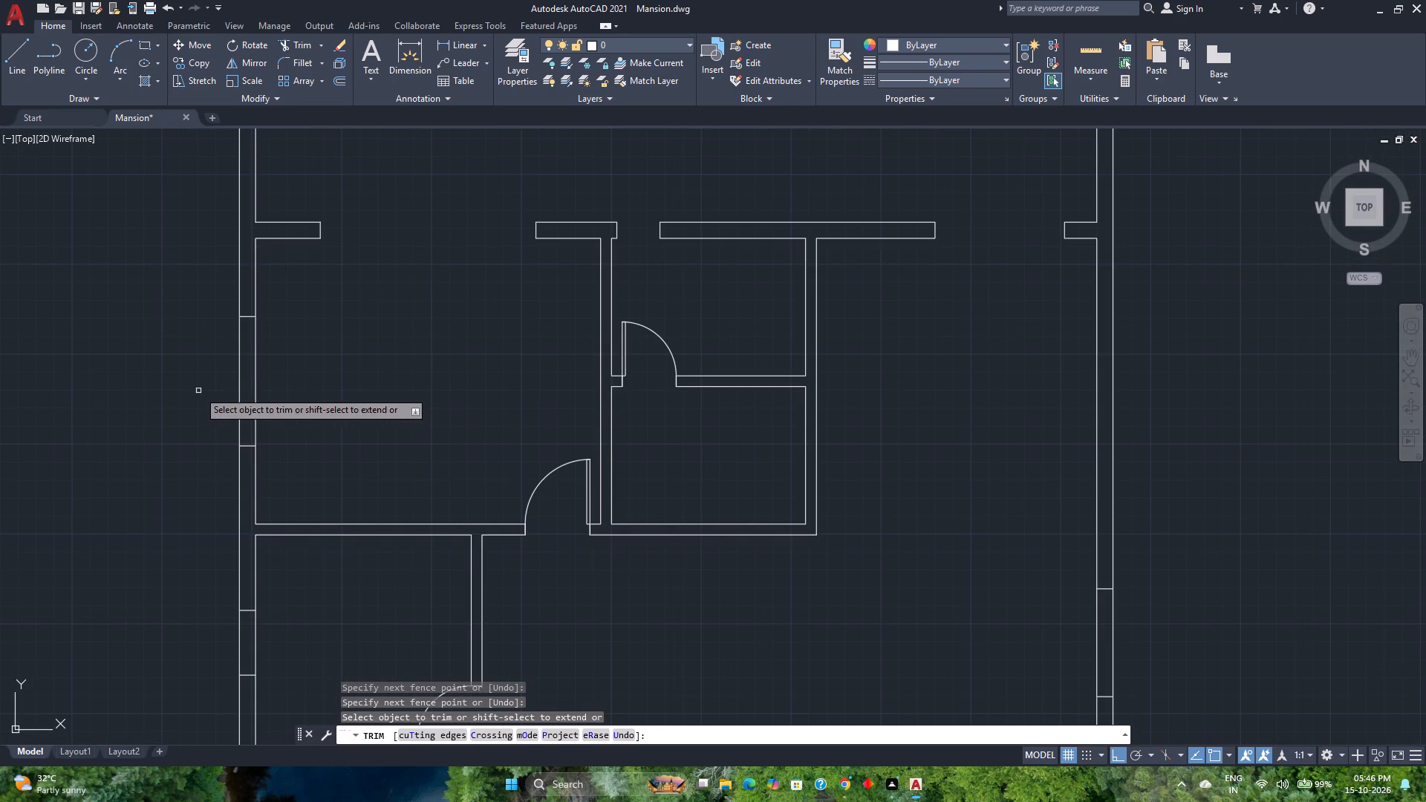
pyautogui.click(189, 387)
pyautogui.click(304, 390)
pyautogui.press('space')
# Draw a line across the second plan's interior wall, west from the inner corner just south of the small room's door.
pyautogui.scroll(3, 573, 408)
pyautogui.moveTo(691, 430); pyautogui.dragTo(544, 417, button='middle')
pyautogui.scroll(-2, 501, 380)
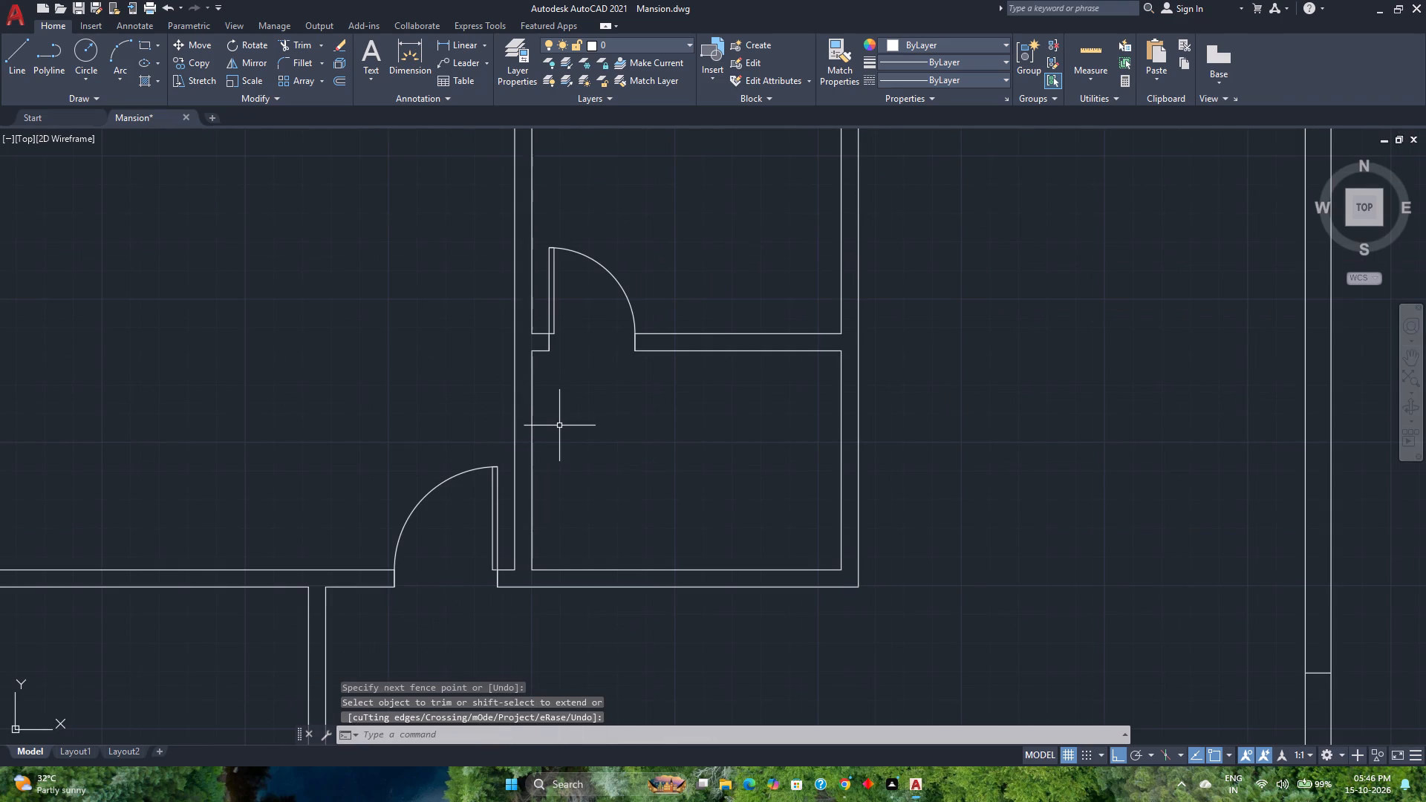
pyautogui.scroll(2, 598, 371)
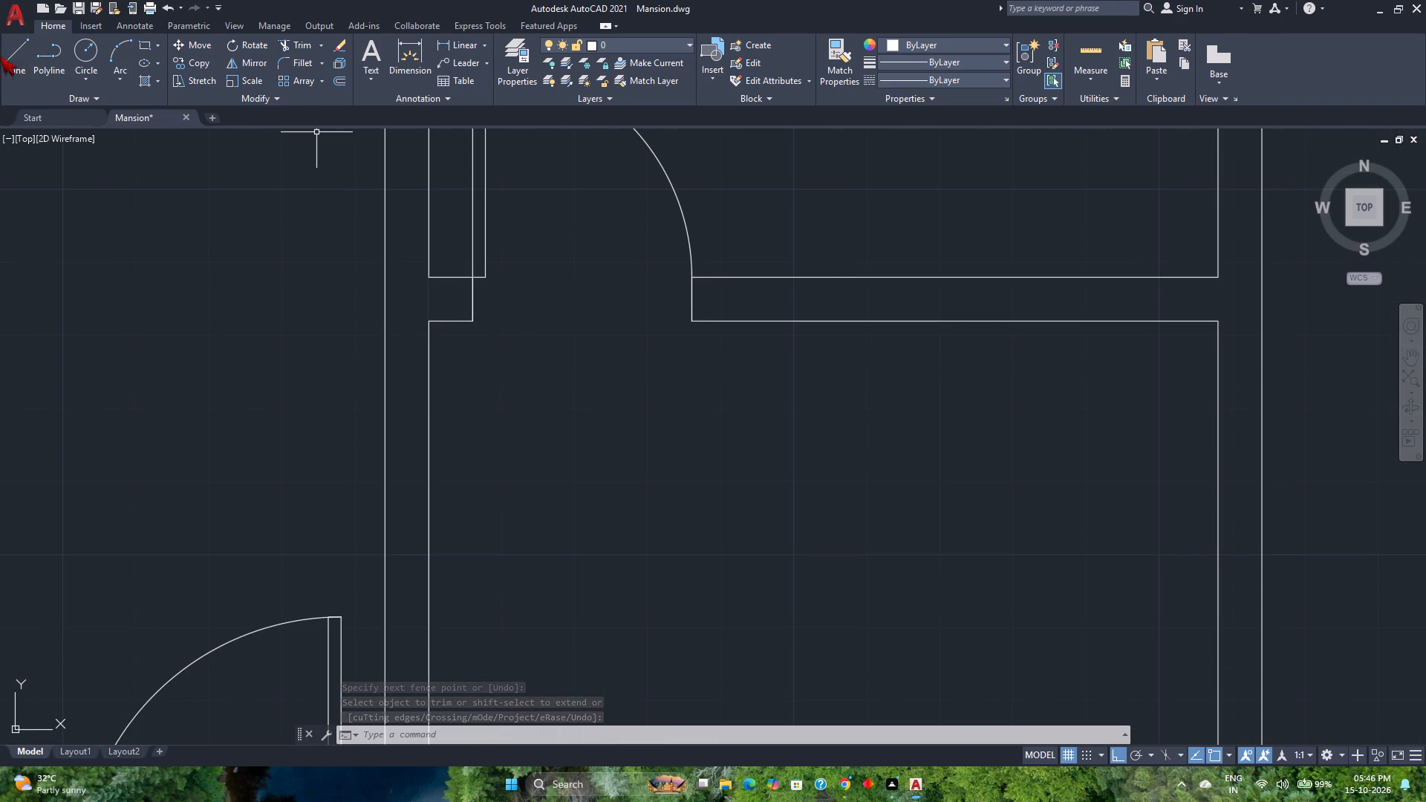
pyautogui.click(12, 59)
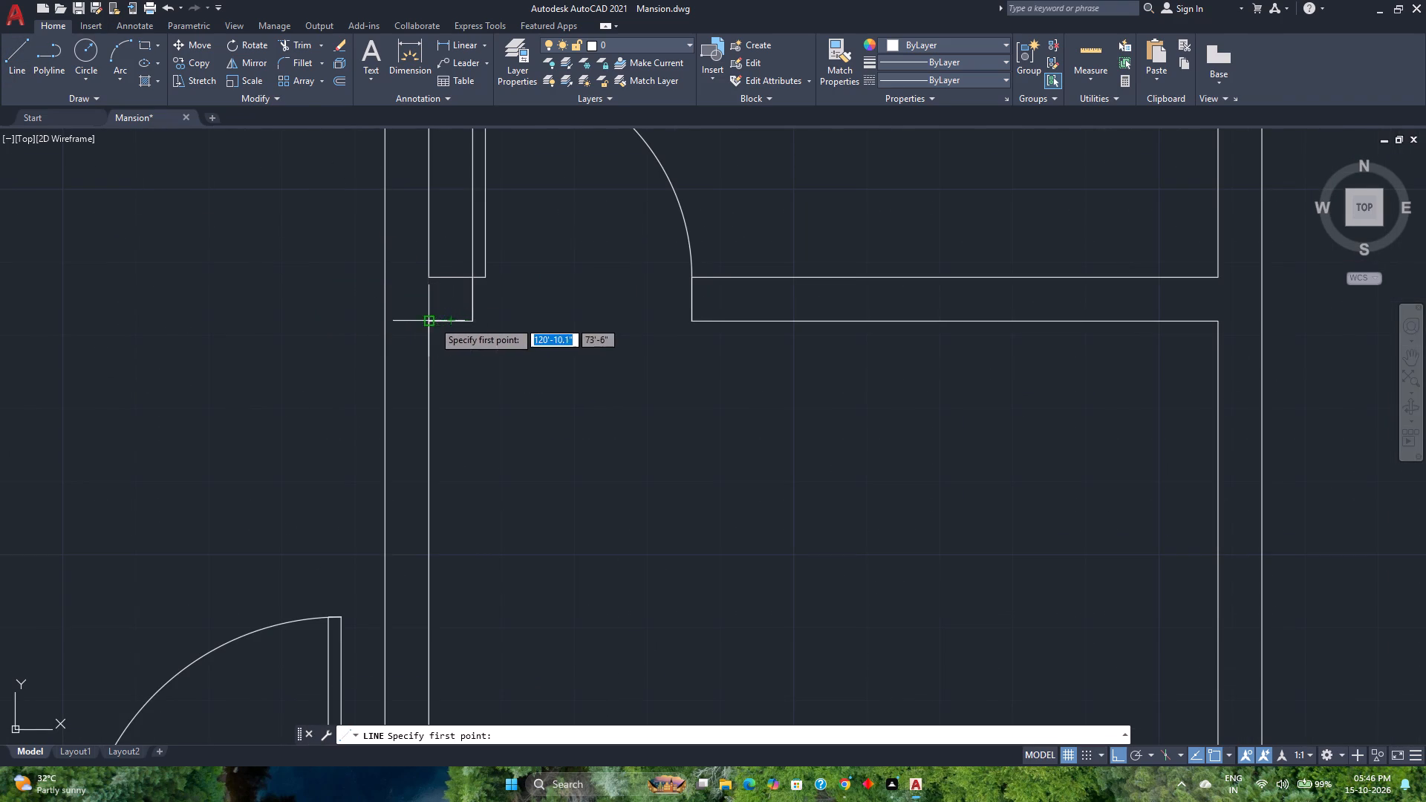
pyautogui.click(426, 317)
pyautogui.click(389, 318)
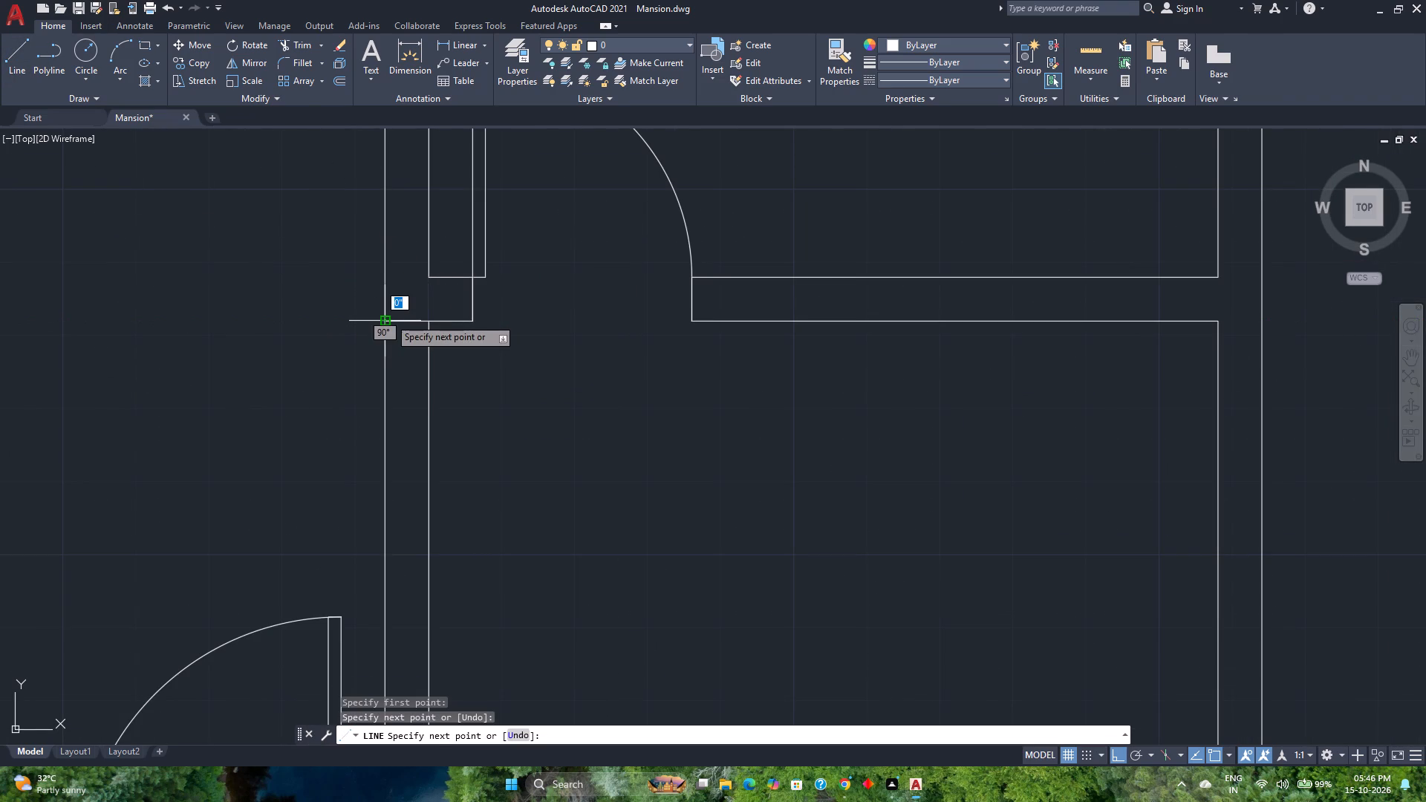
pyautogui.press('Escape')
# Offset the new line across the interior wall 3' to the south.
pyautogui.scroll(2, 397, 319)
pyautogui.click(432, 348)
pyautogui.click(386, 282)
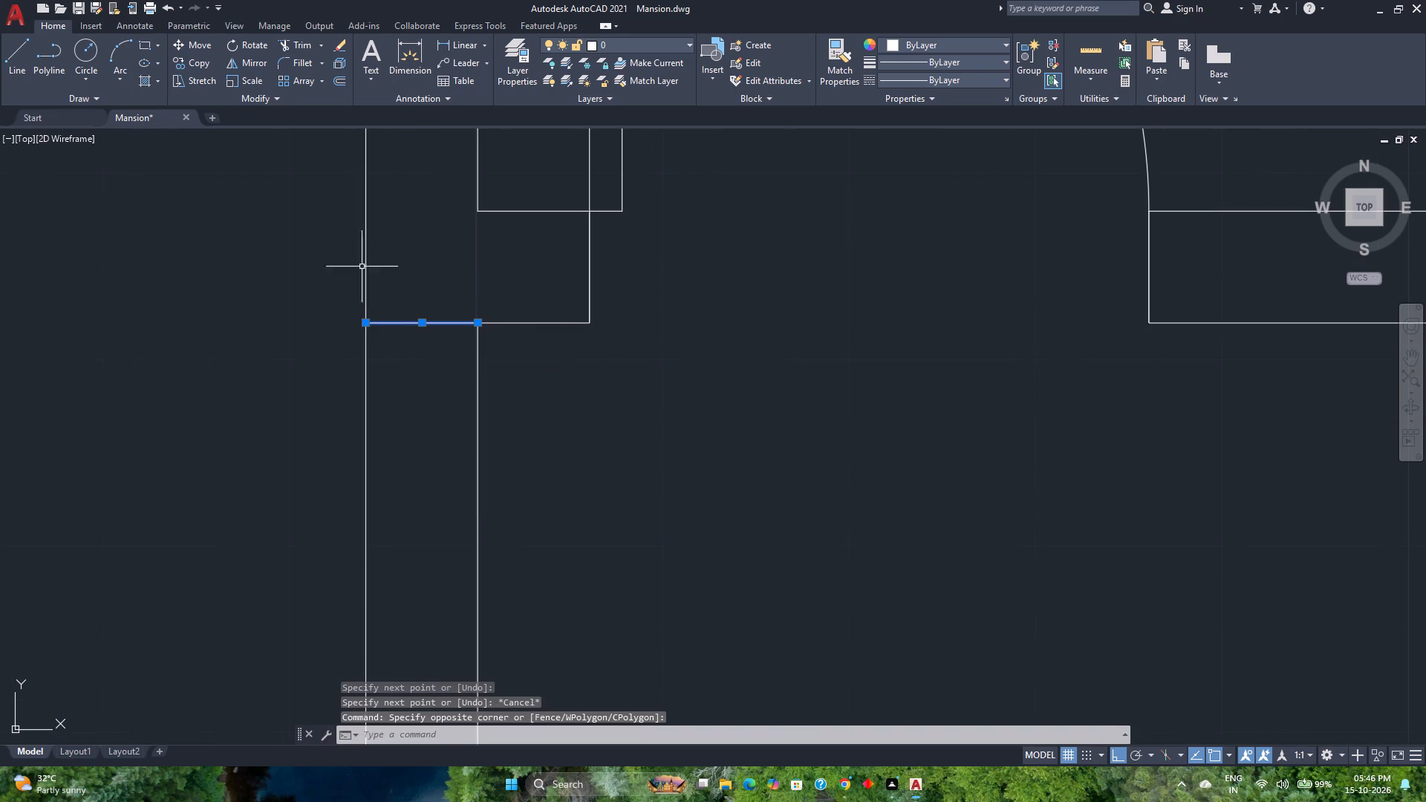
pyautogui.click(195, 42)
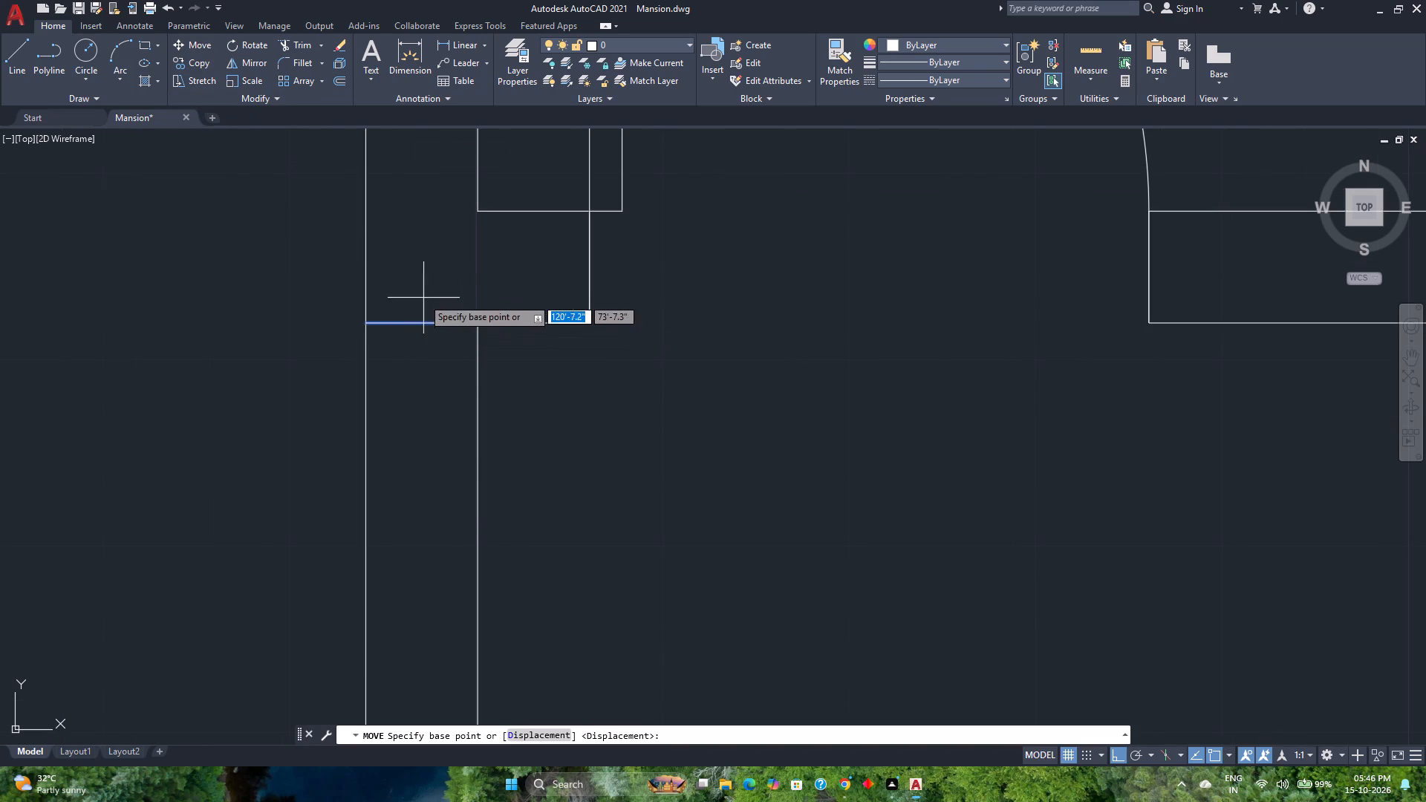
pyautogui.click(343, 80)
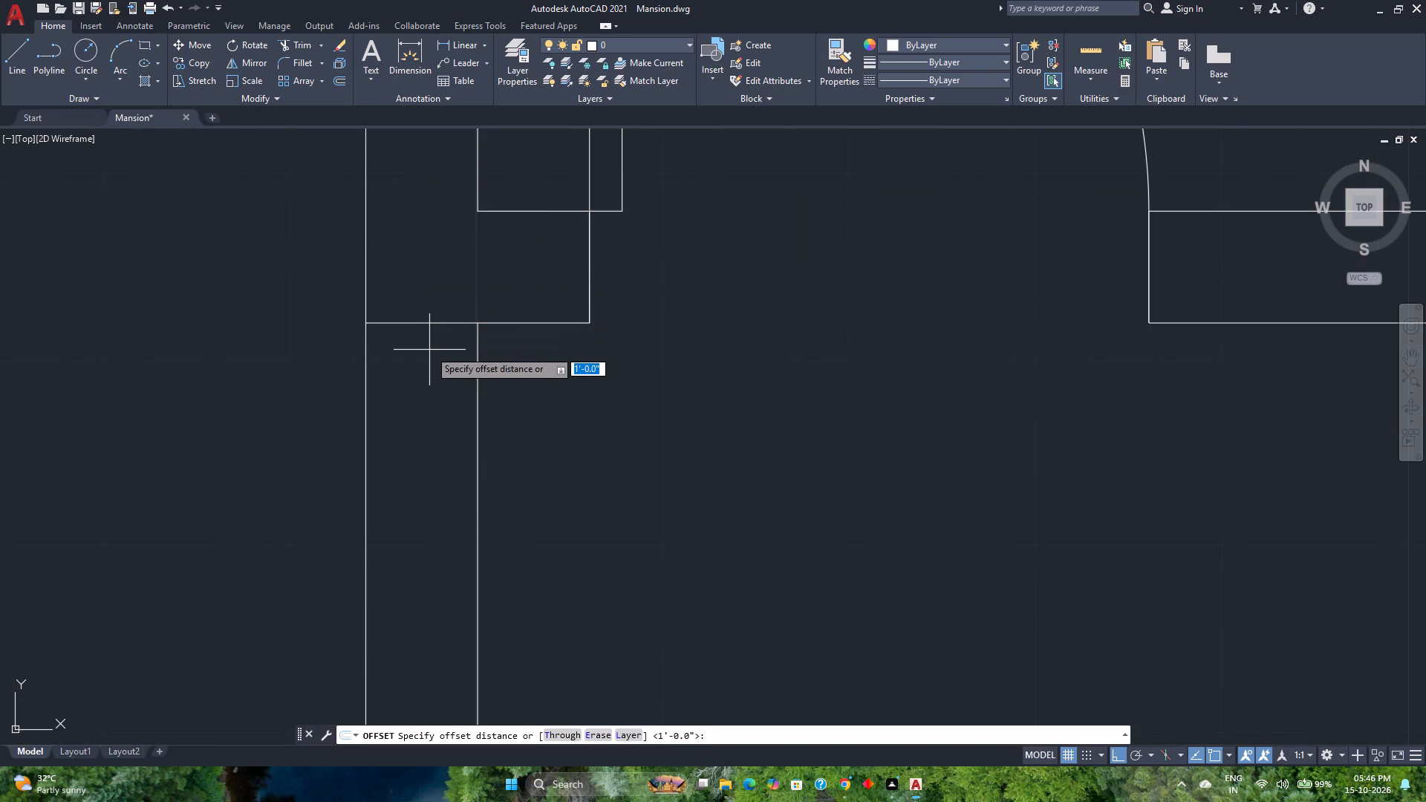
pyautogui.write("3'")
pyautogui.press('Return')
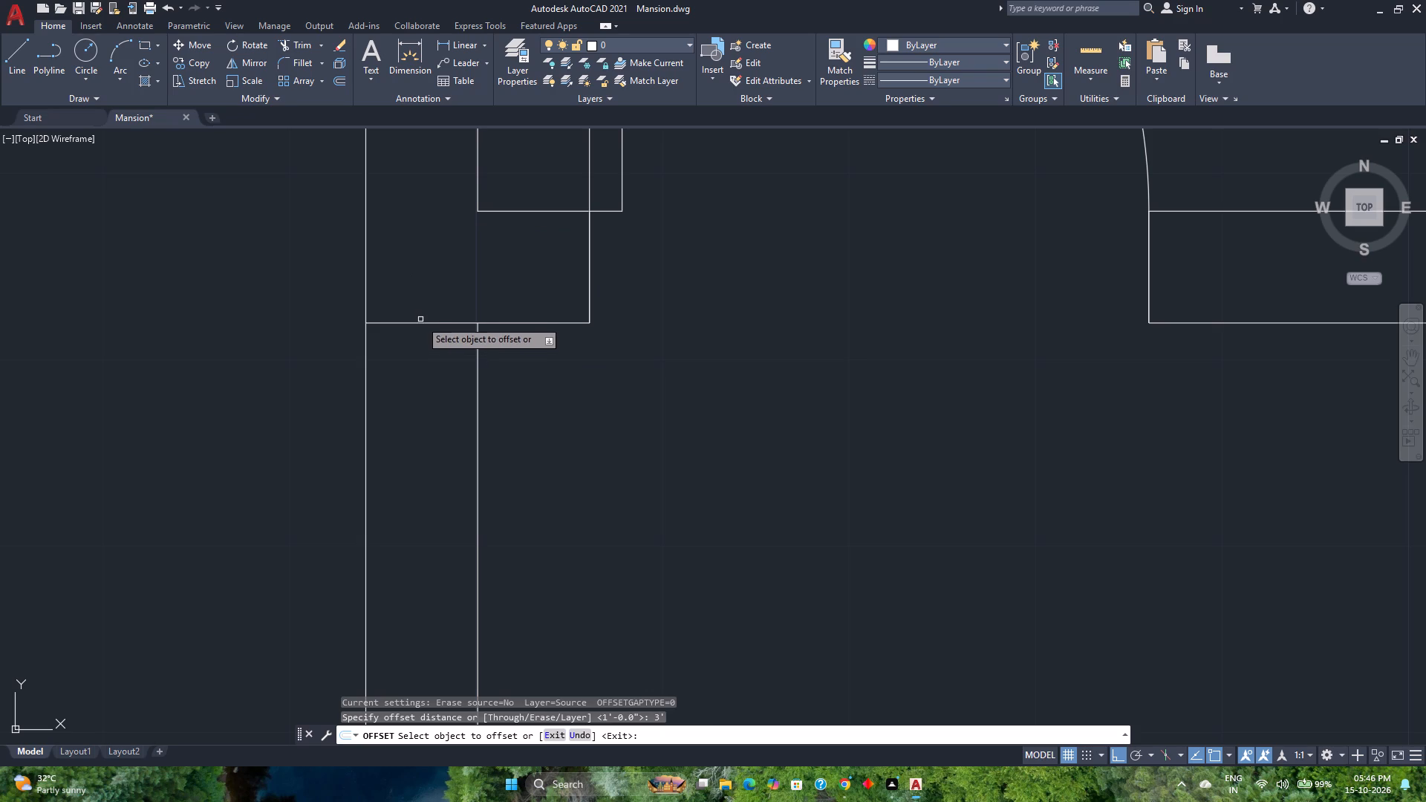
pyautogui.scroll(-1, 476, 457)
pyautogui.scroll(-2, 426, 492)
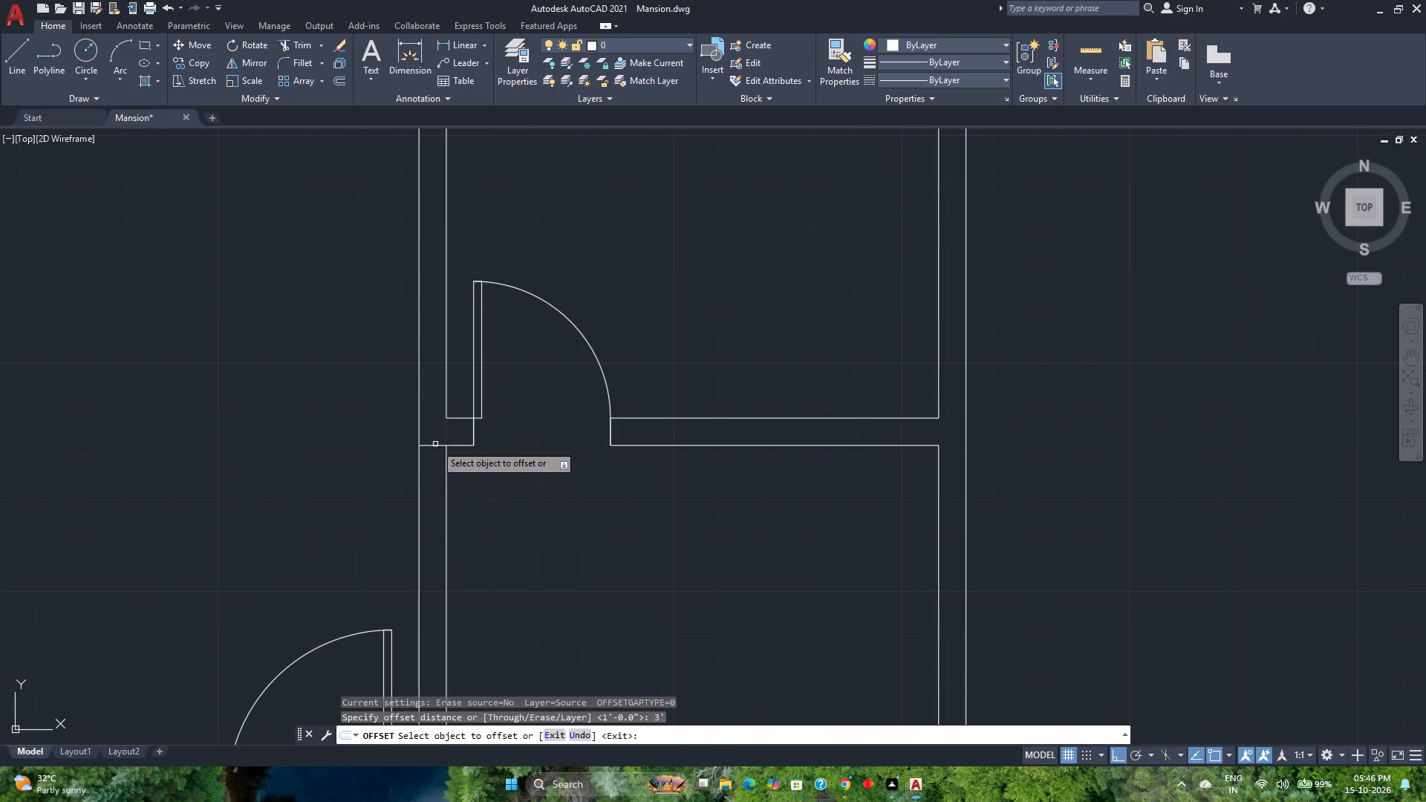
pyautogui.click(435, 444)
pyautogui.click(430, 525)
pyautogui.press('Escape')
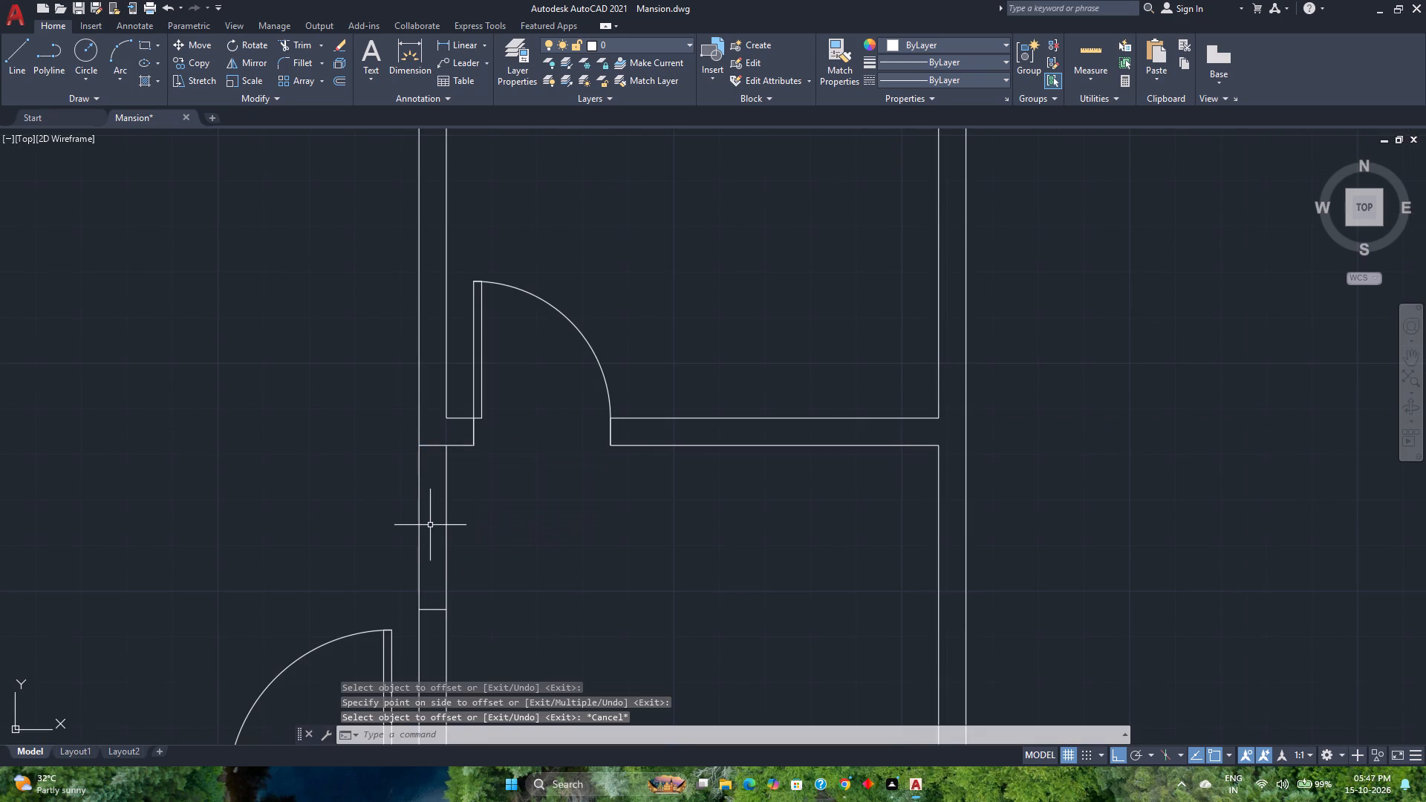
# Trim both interior wall lines between the two 3'-spaced marks to open the wall of the small southern room.
pyautogui.write('rt')
pyautogui.press('Escape')
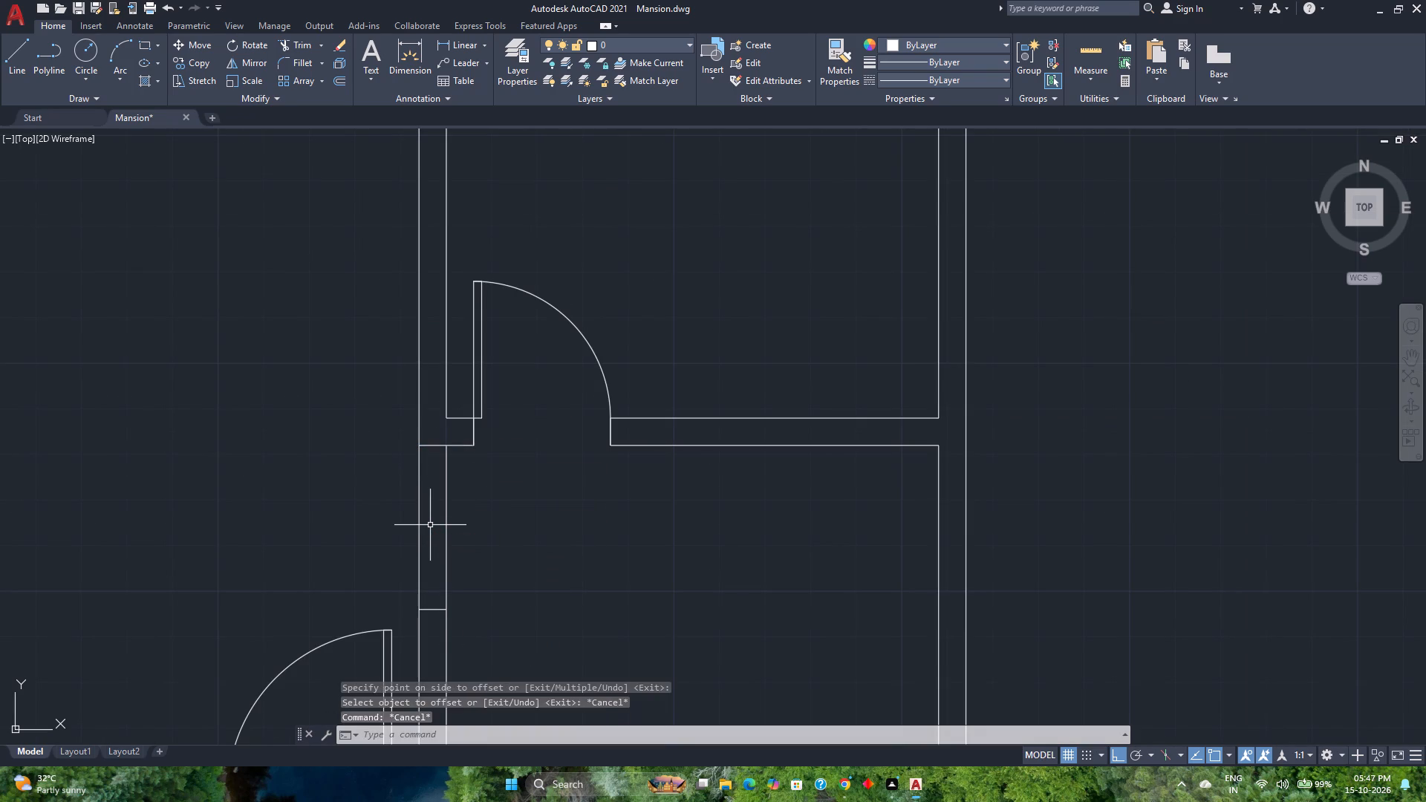
pyautogui.write('tr')
pyautogui.press('Return')
pyautogui.click(459, 515)
pyautogui.moveTo(334, 525); pyautogui.dragTo(319, 526)
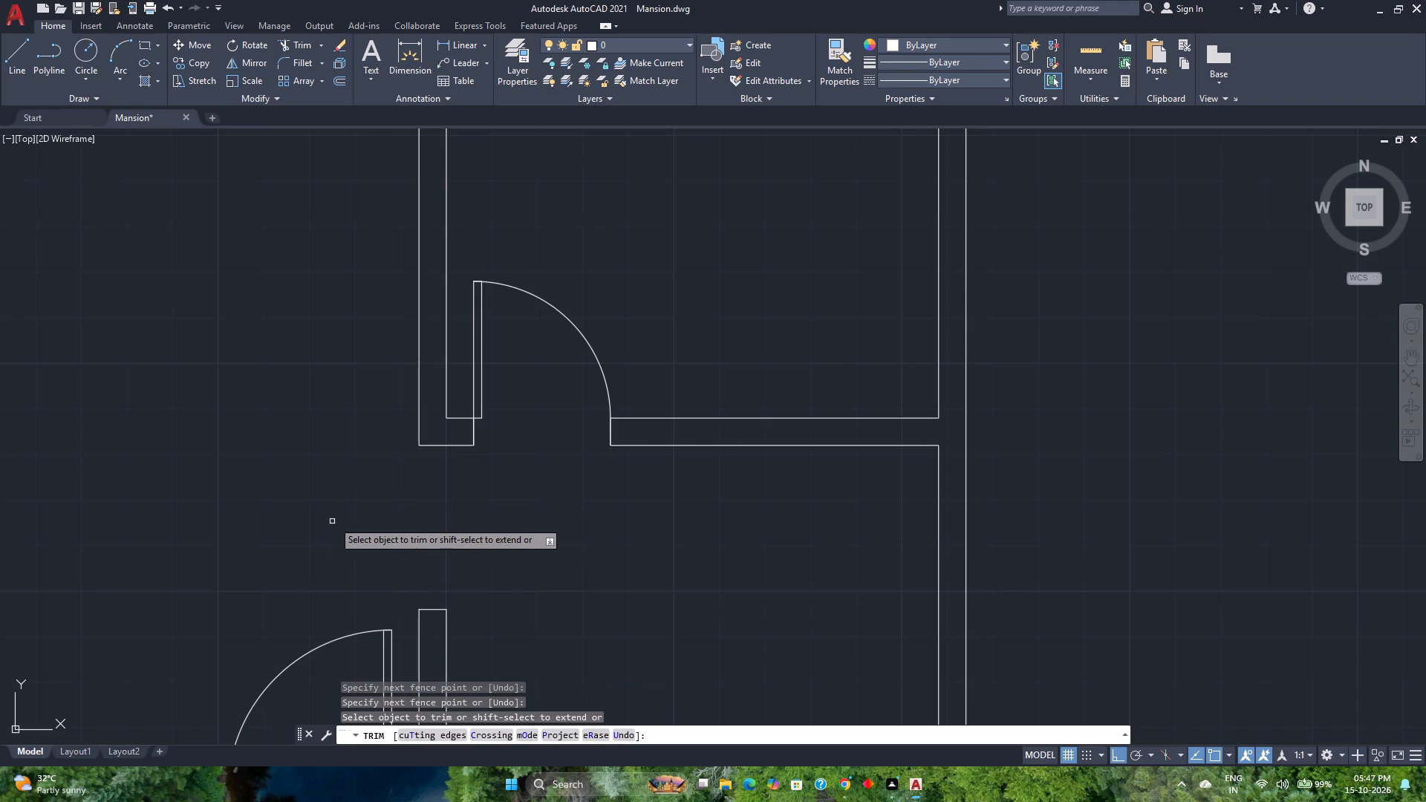
pyautogui.press('Escape')
# Save the drawing.
pyautogui.scroll(-3, 544, 516)
pyautogui.moveTo(544, 529); pyautogui.dragTo(582, 483, button='middle')
pyautogui.middleClick(582, 483)
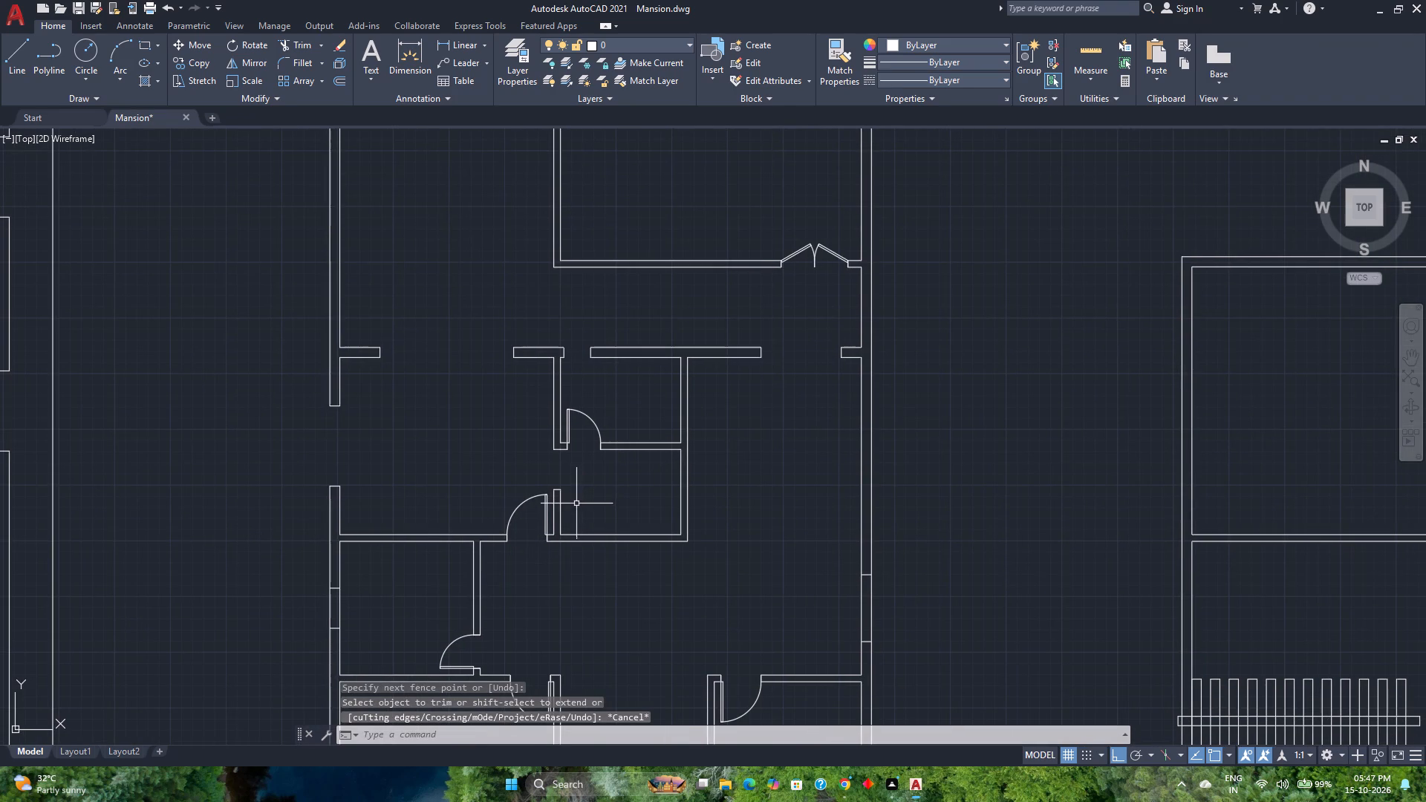
pyautogui.hotkey('ctrl', 's')
# Trim the second plan's wall lines at the small west room's west-wall opening and the southwest room's south-wall opening.
pyautogui.moveTo(579, 571); pyautogui.dragTo(497, 506, button='middle')
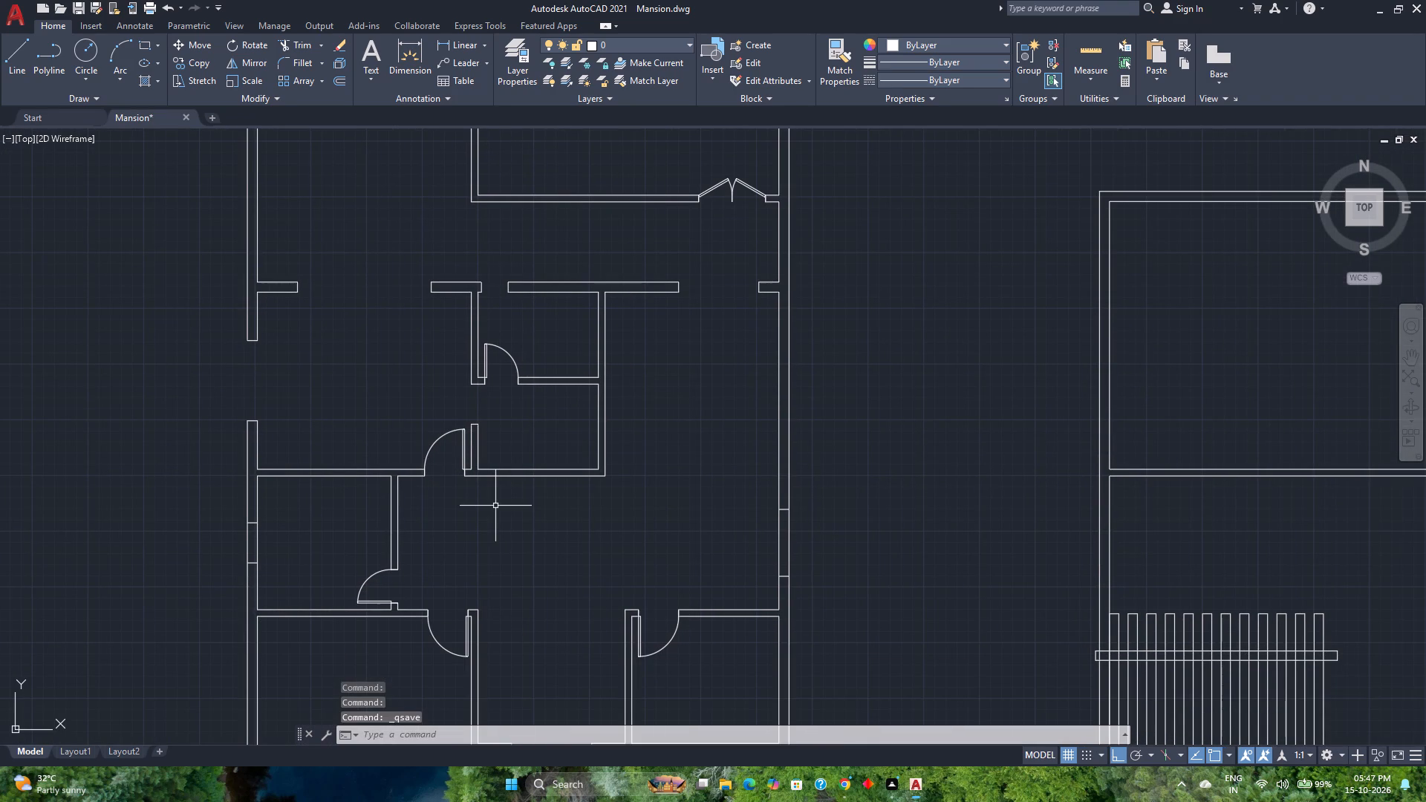
pyautogui.scroll(-1, 494, 506)
pyautogui.moveTo(559, 528); pyautogui.dragTo(530, 474, button='middle')
pyautogui.middleClick(530, 473)
pyautogui.scroll(3, 341, 496)
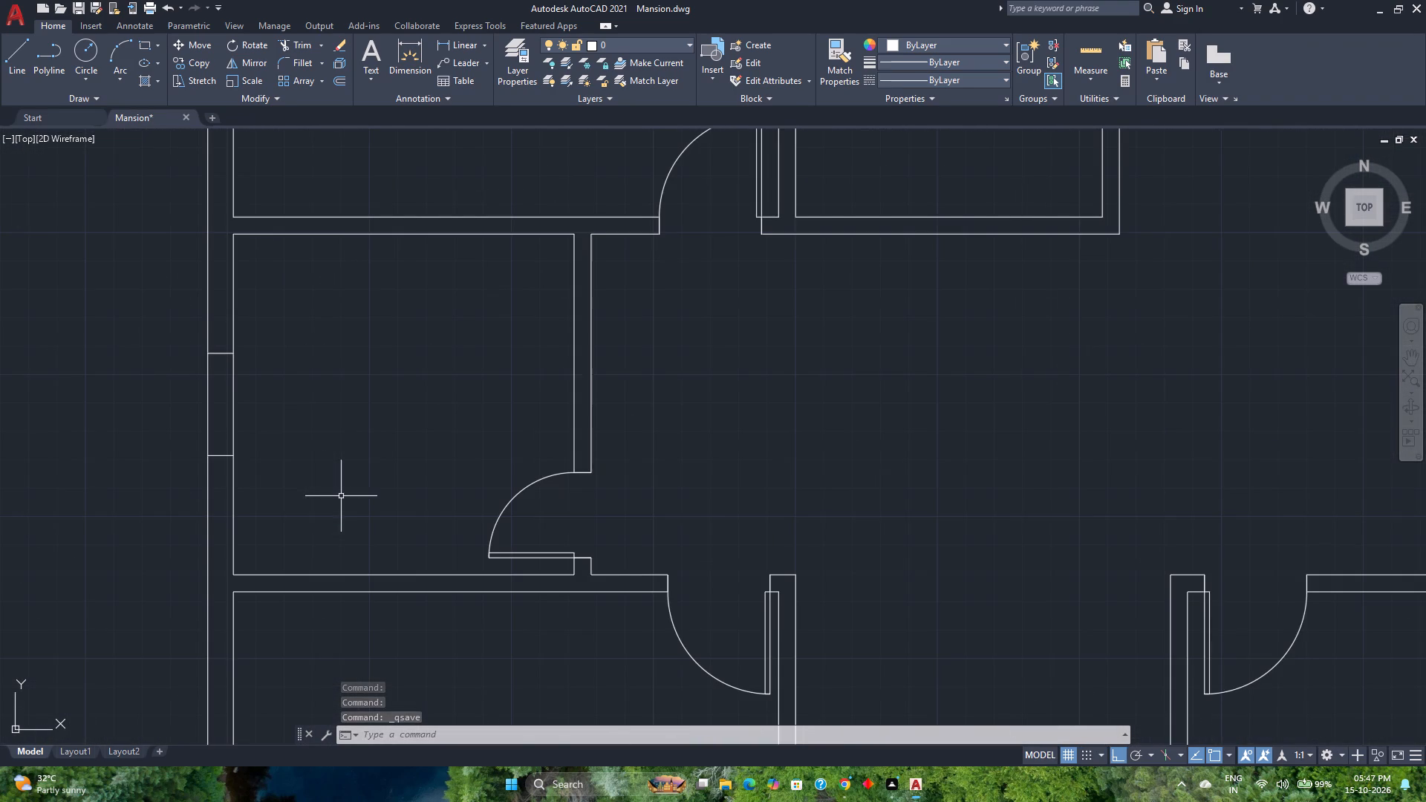
pyautogui.press('t')
pyautogui.press('r')
pyautogui.press('Return')
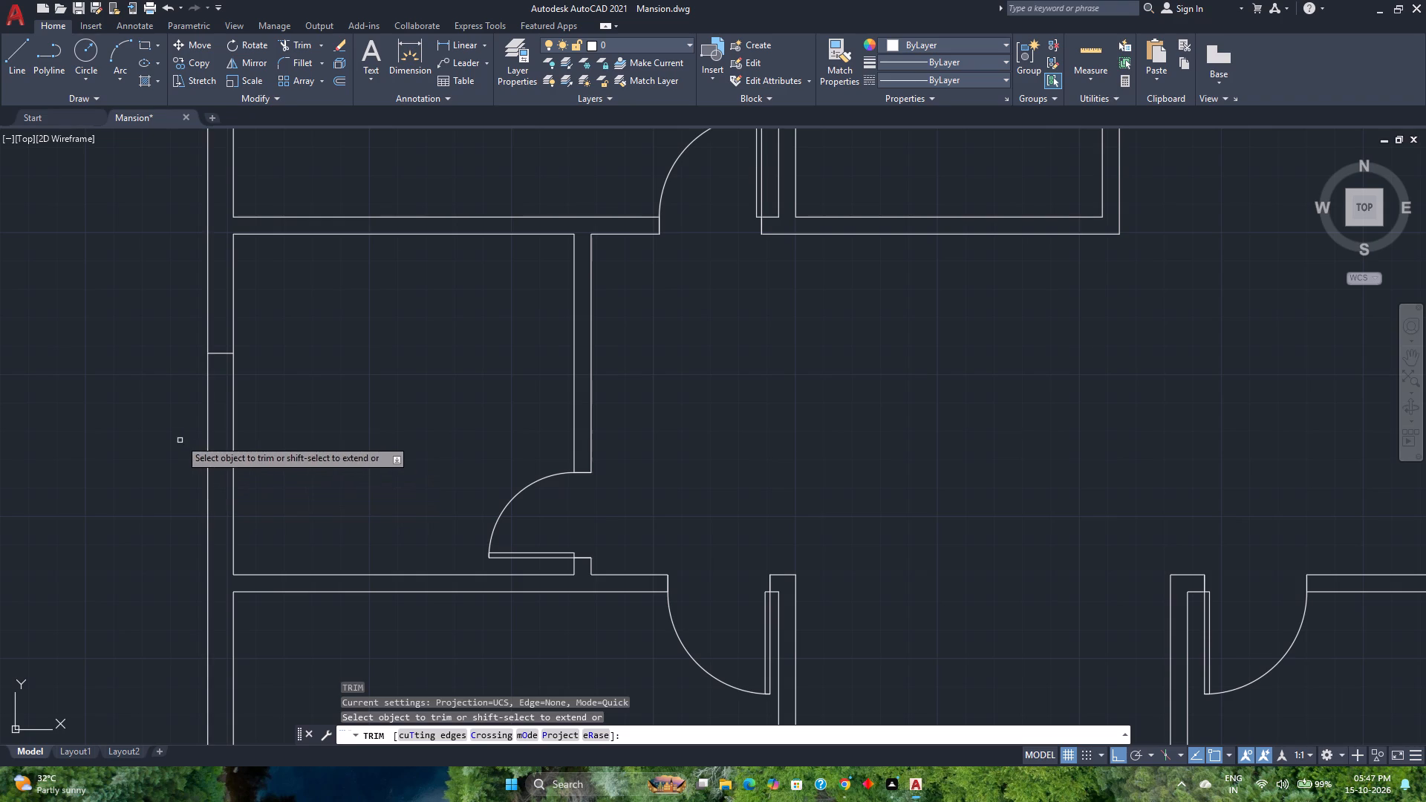
pyautogui.click(179, 418)
pyautogui.click(267, 396)
pyautogui.scroll(-1, 387, 466)
pyautogui.moveTo(508, 624); pyautogui.dragTo(458, 481, button='middle')
pyautogui.moveTo(455, 469); pyautogui.dragTo(453, 457, button='middle')
pyautogui.scroll(-1, 451, 431)
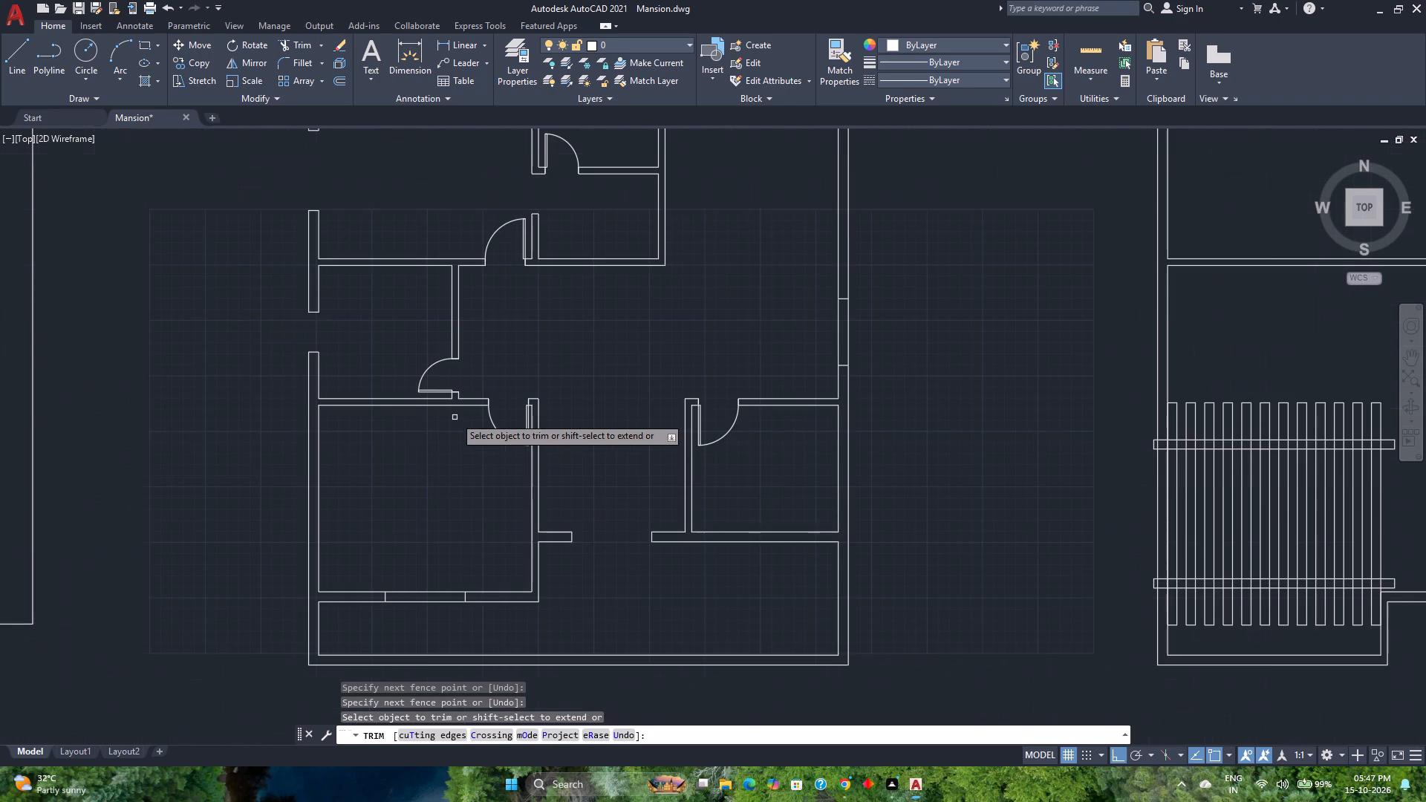
pyautogui.click(440, 539)
pyautogui.click(446, 619)
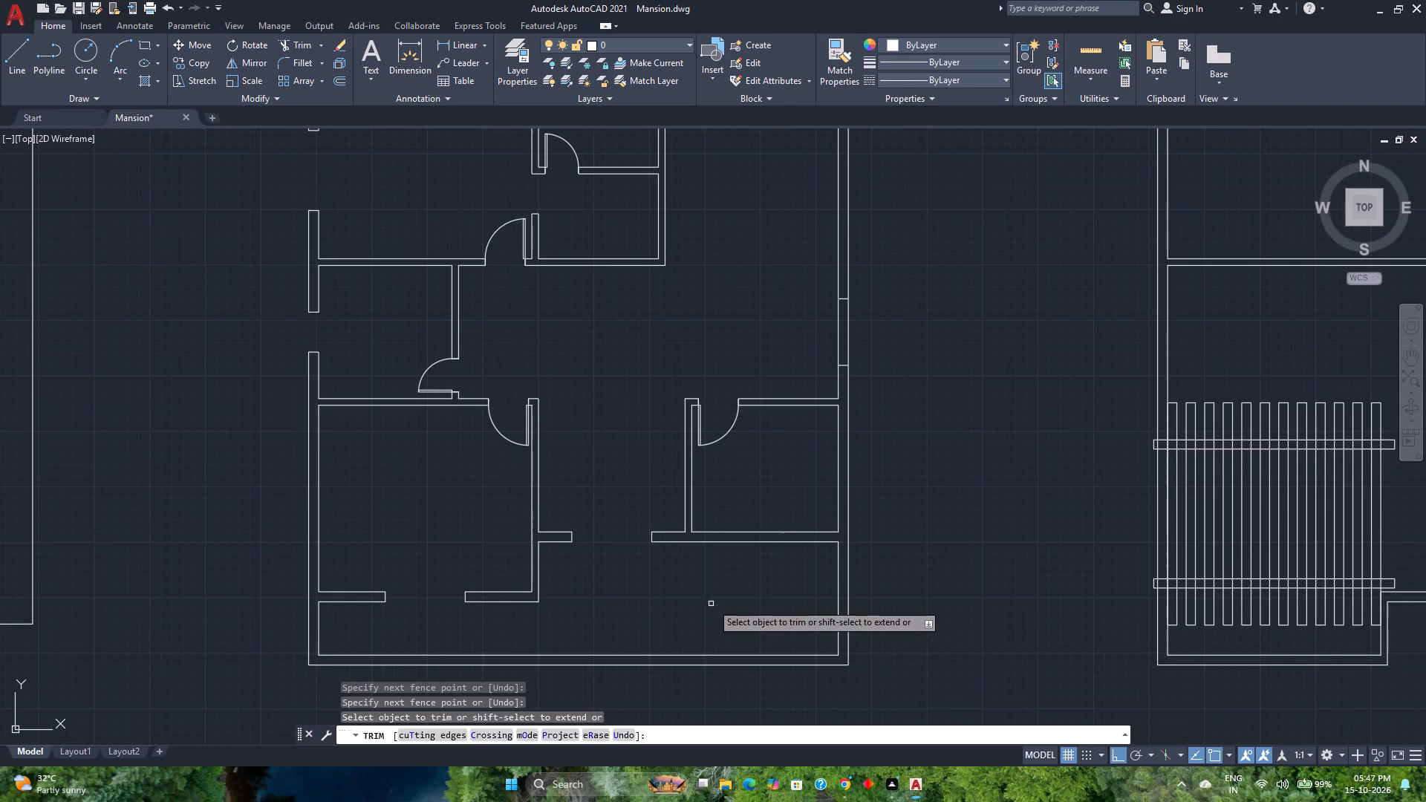
pyautogui.scroll(-1, 712, 601)
pyautogui.press('space')
pyautogui.scroll(-2, 659, 576)
pyautogui.moveTo(640, 559); pyautogui.dragTo(566, 473, button='middle')
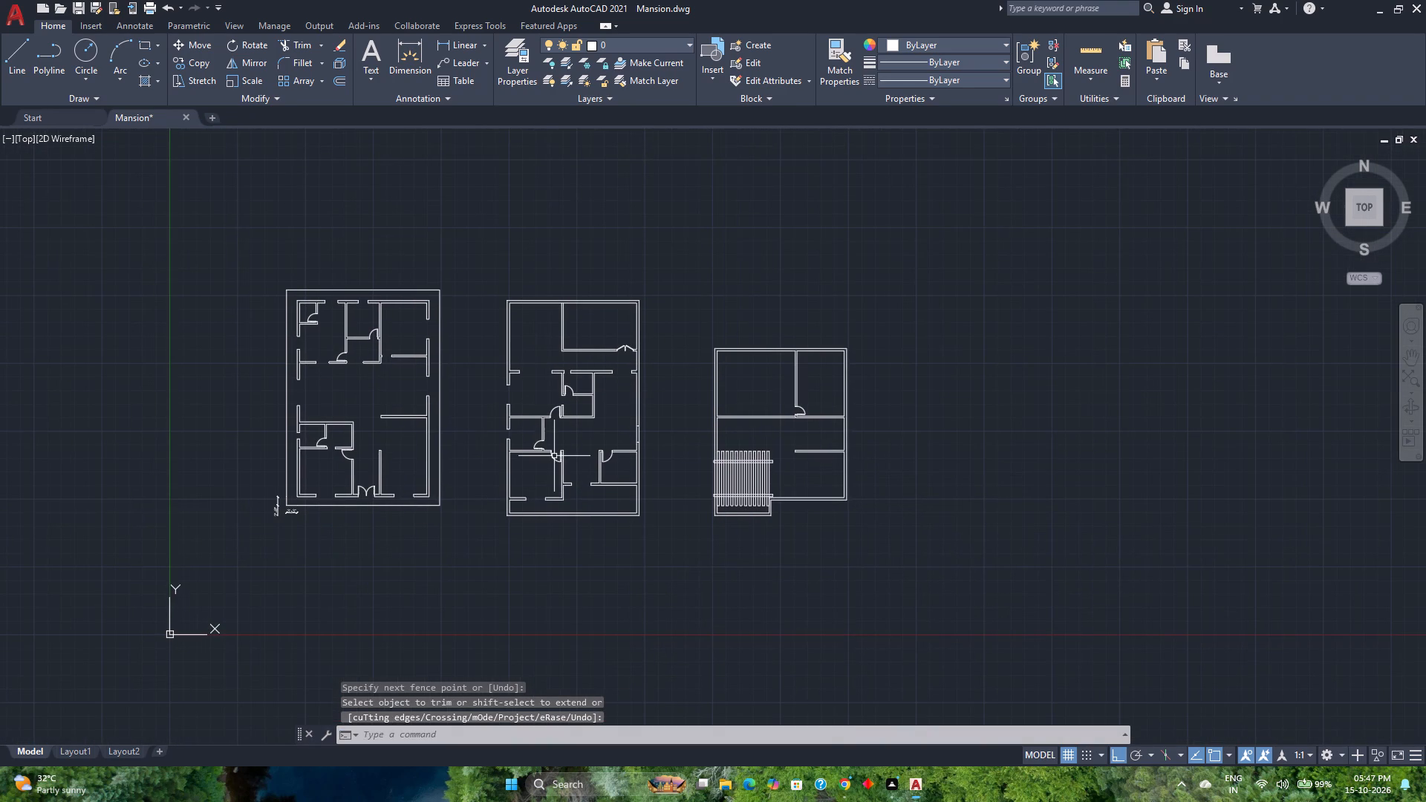
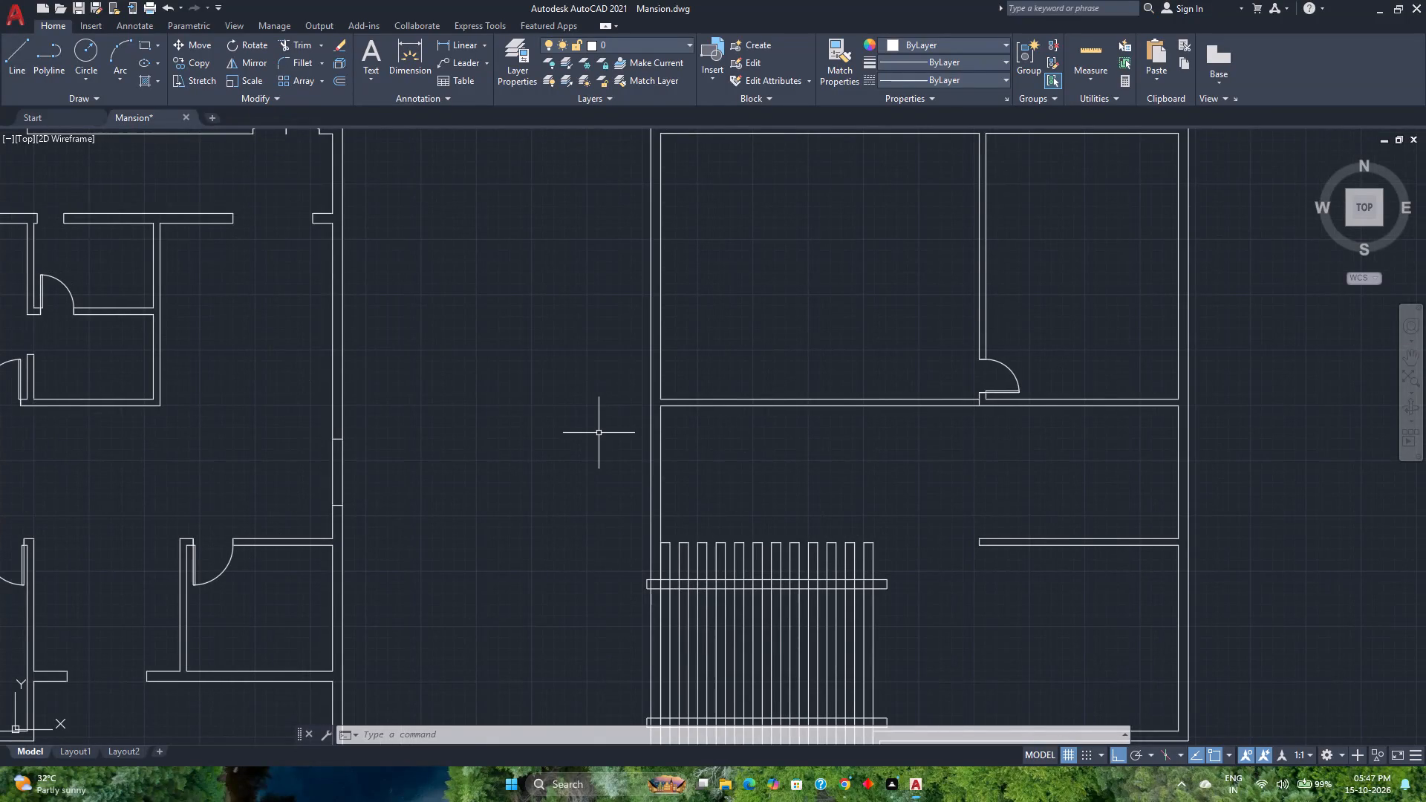
# Save the drawing.
pyautogui.moveTo(322, 482); pyautogui.dragTo(323, 482, button='middle')
pyautogui.moveTo(323, 482); pyautogui.dragTo(560, 466, button='middle')
pyautogui.scroll(-2, 560, 466)
pyautogui.moveTo(516, 467); pyautogui.dragTo(668, 453, button='middle')
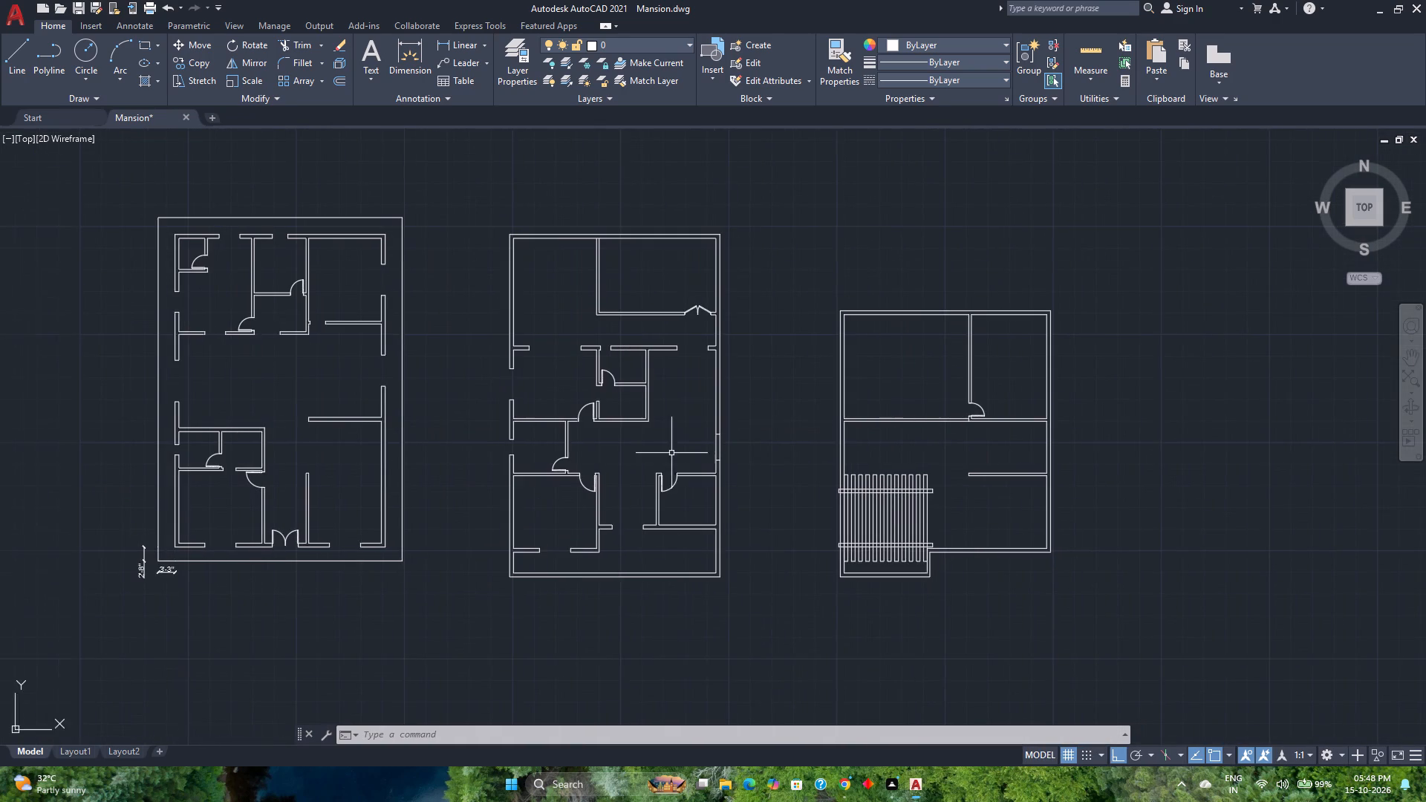
pyautogui.moveTo(671, 453); pyautogui.dragTo(599, 454, button='middle')
pyautogui.hotkey('ctrl', 's')
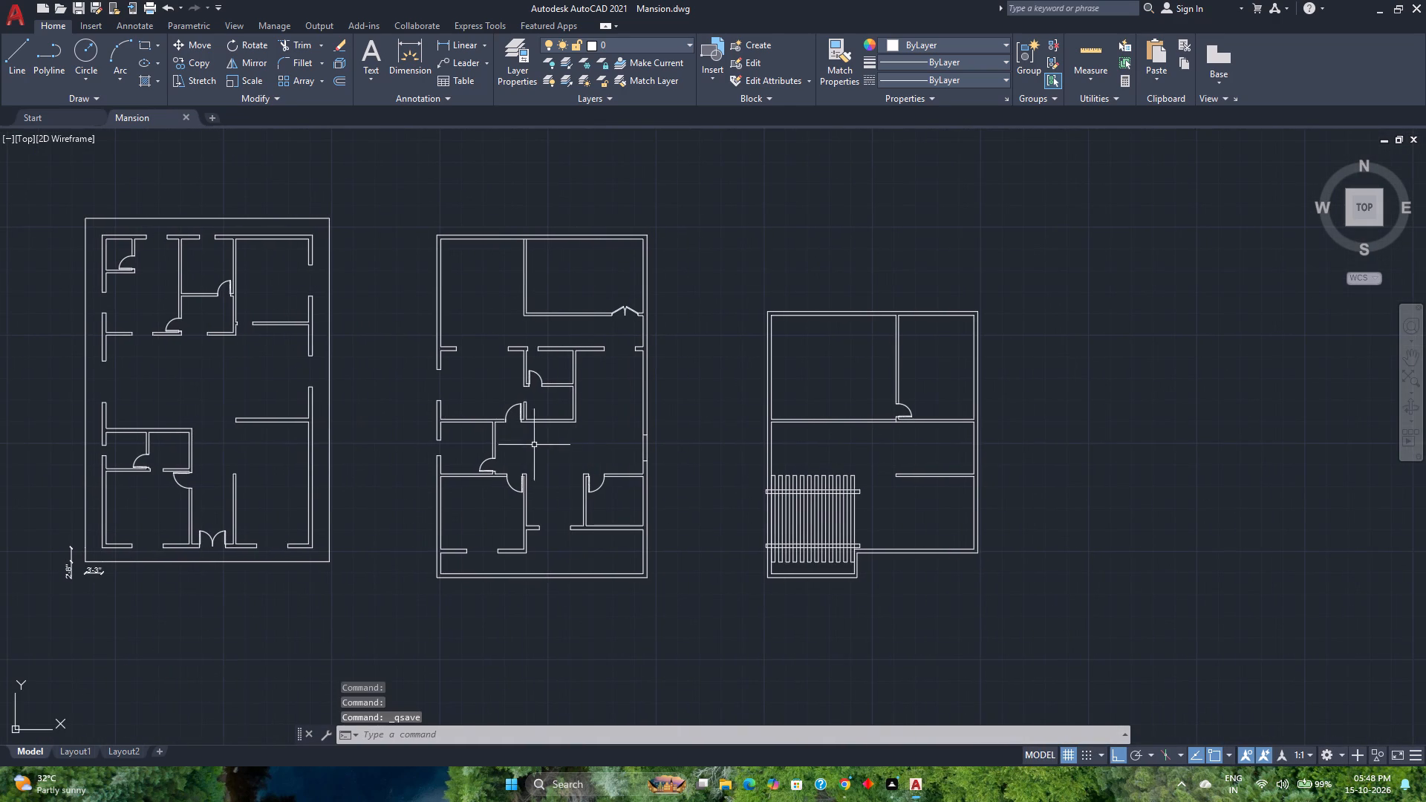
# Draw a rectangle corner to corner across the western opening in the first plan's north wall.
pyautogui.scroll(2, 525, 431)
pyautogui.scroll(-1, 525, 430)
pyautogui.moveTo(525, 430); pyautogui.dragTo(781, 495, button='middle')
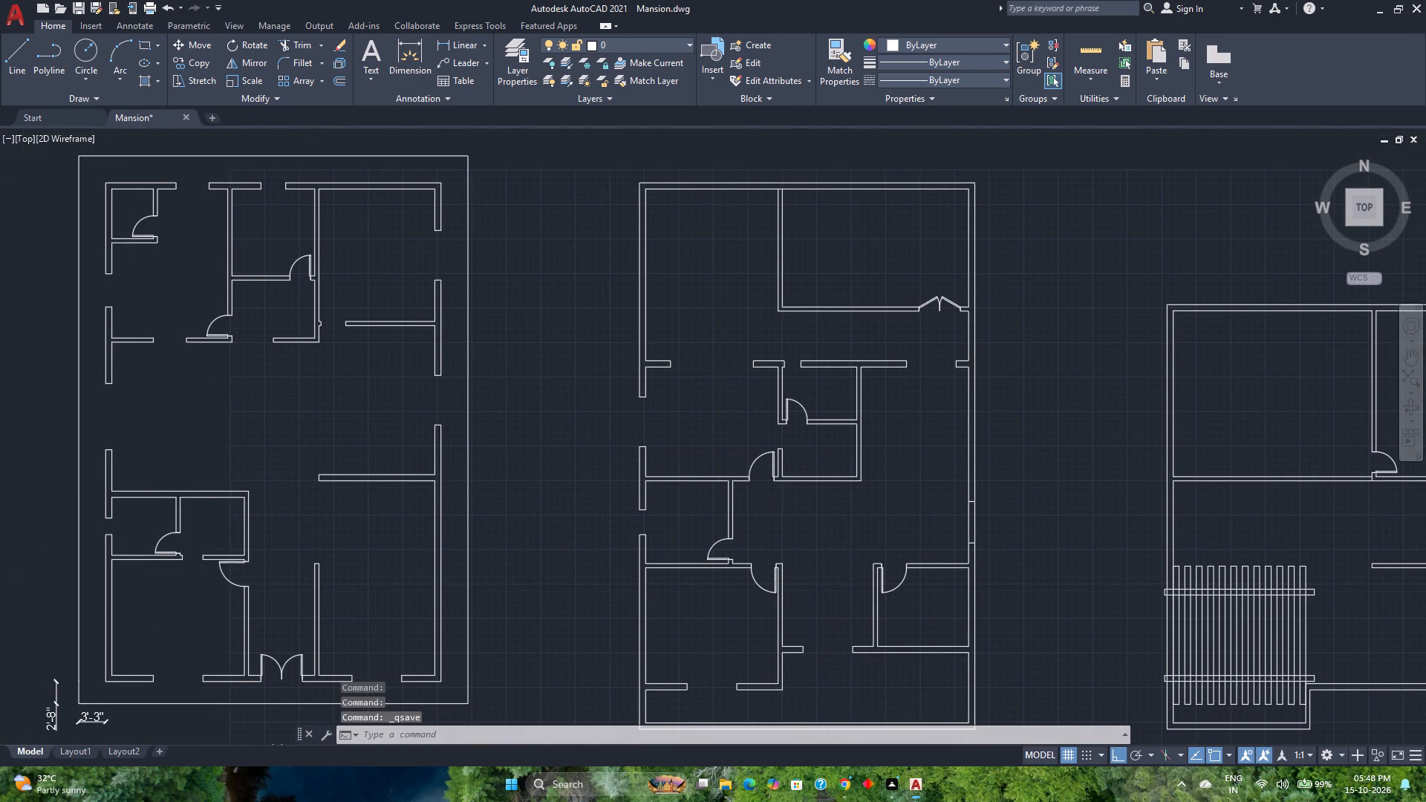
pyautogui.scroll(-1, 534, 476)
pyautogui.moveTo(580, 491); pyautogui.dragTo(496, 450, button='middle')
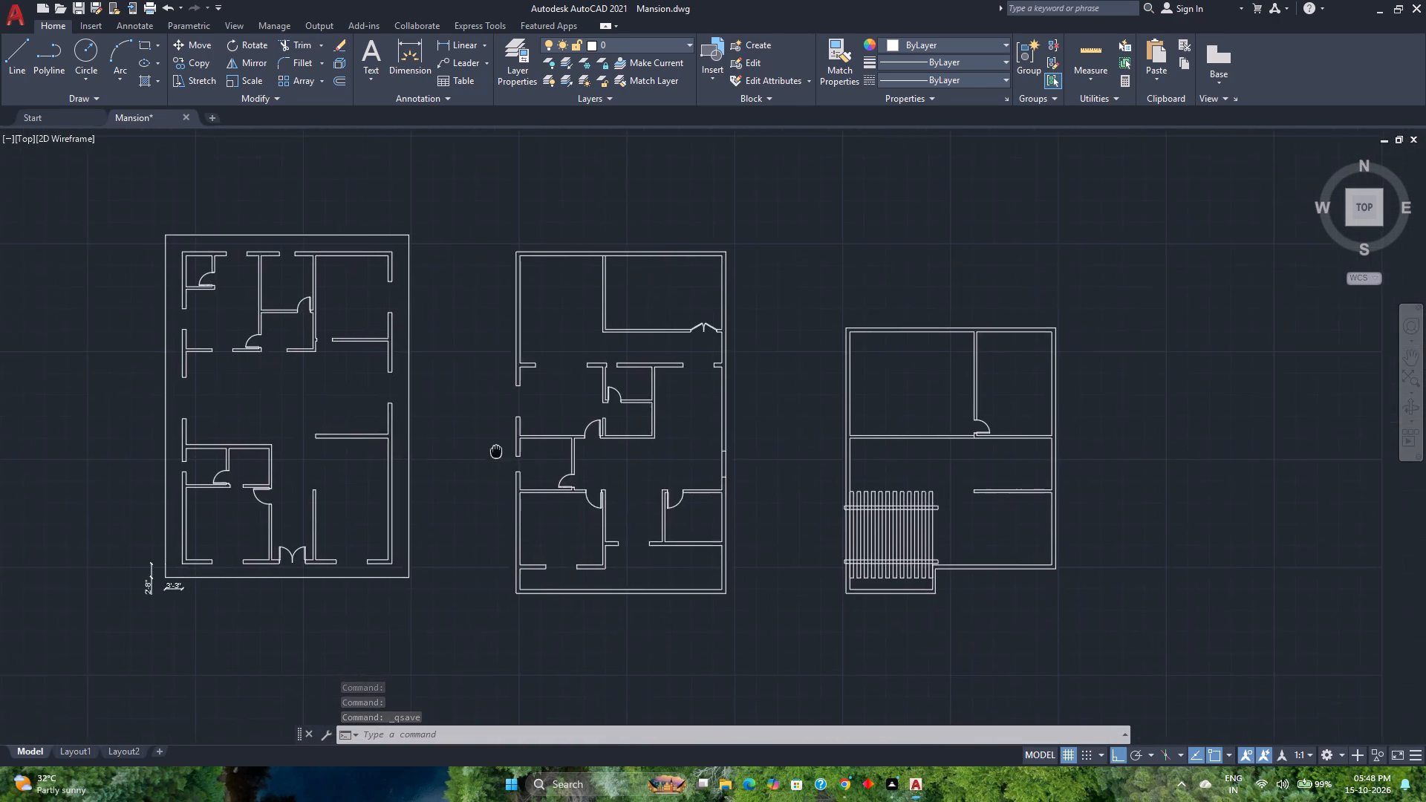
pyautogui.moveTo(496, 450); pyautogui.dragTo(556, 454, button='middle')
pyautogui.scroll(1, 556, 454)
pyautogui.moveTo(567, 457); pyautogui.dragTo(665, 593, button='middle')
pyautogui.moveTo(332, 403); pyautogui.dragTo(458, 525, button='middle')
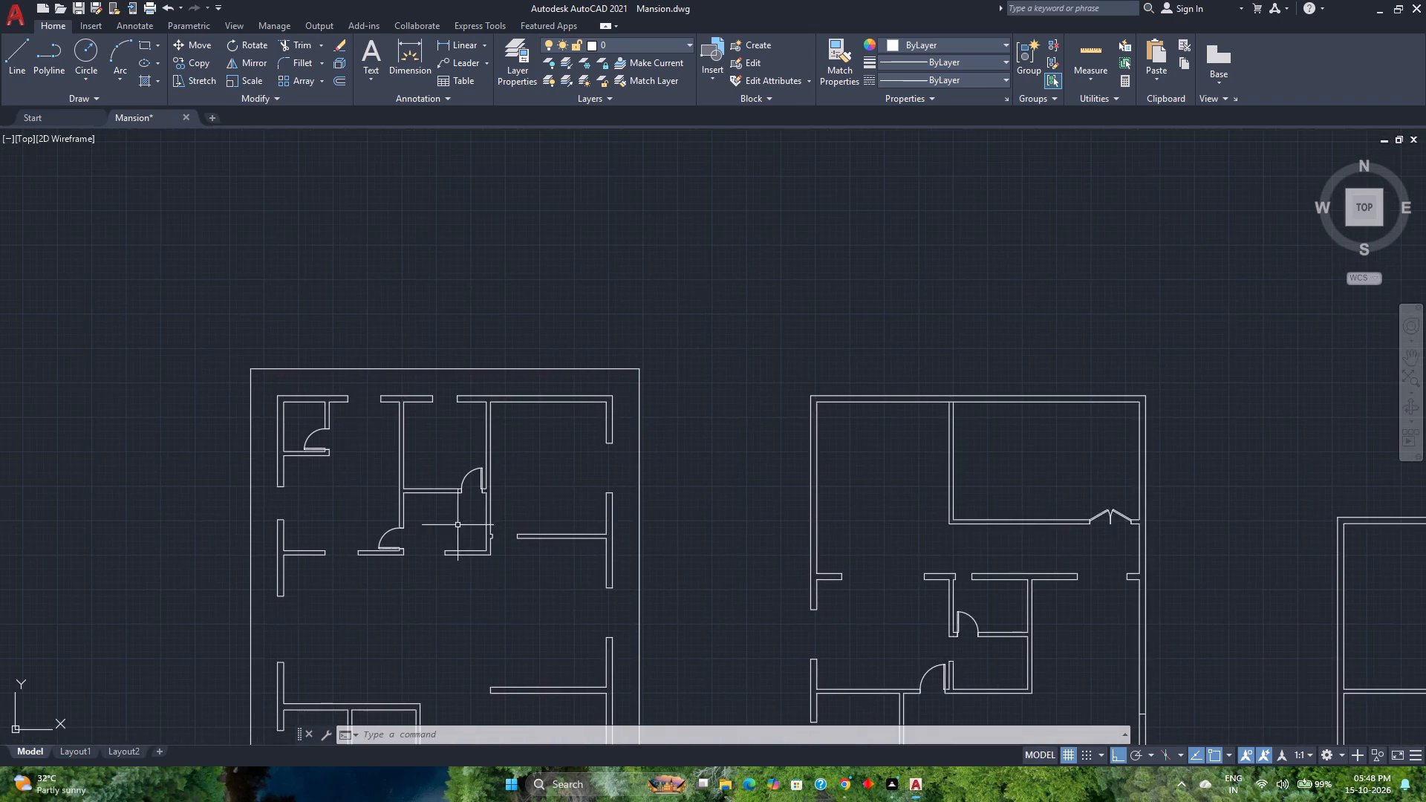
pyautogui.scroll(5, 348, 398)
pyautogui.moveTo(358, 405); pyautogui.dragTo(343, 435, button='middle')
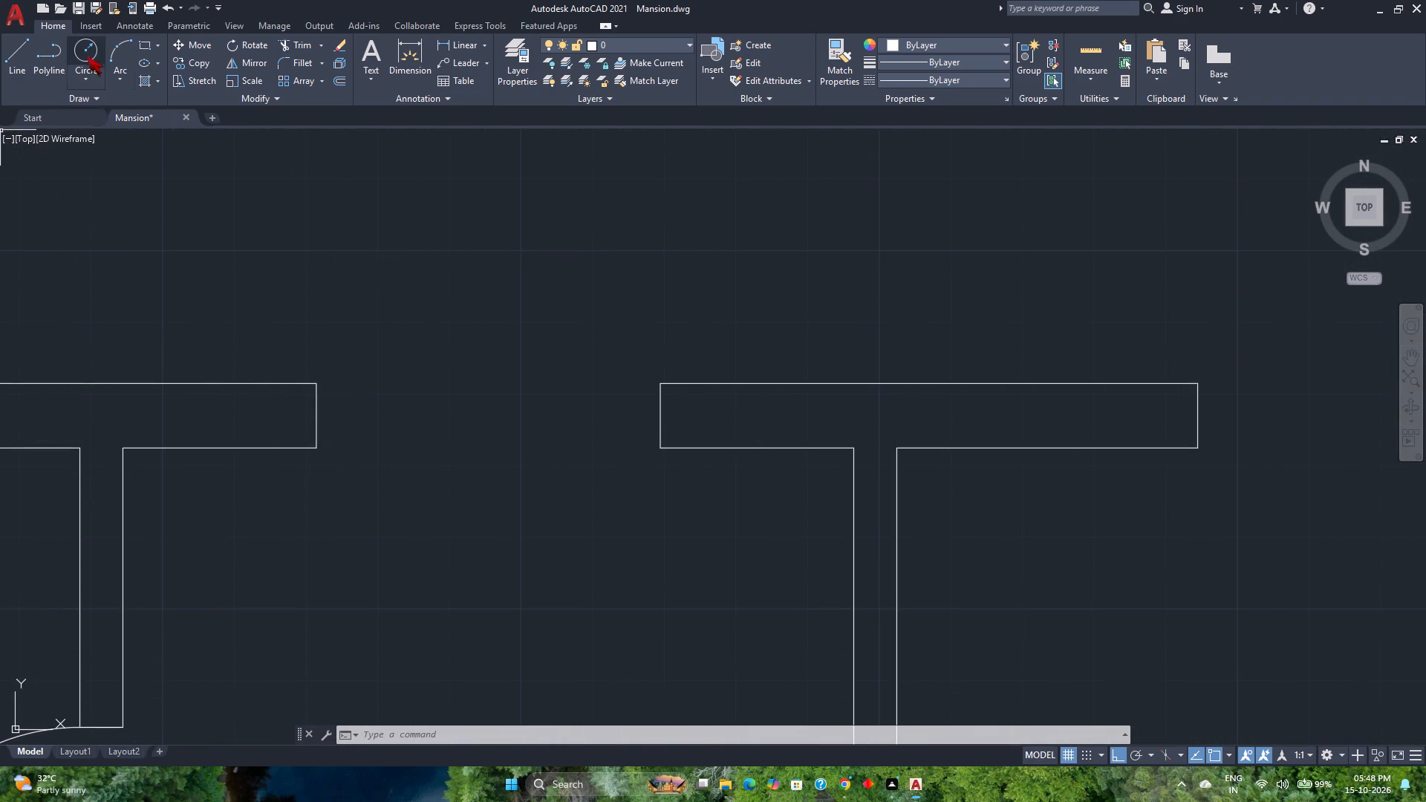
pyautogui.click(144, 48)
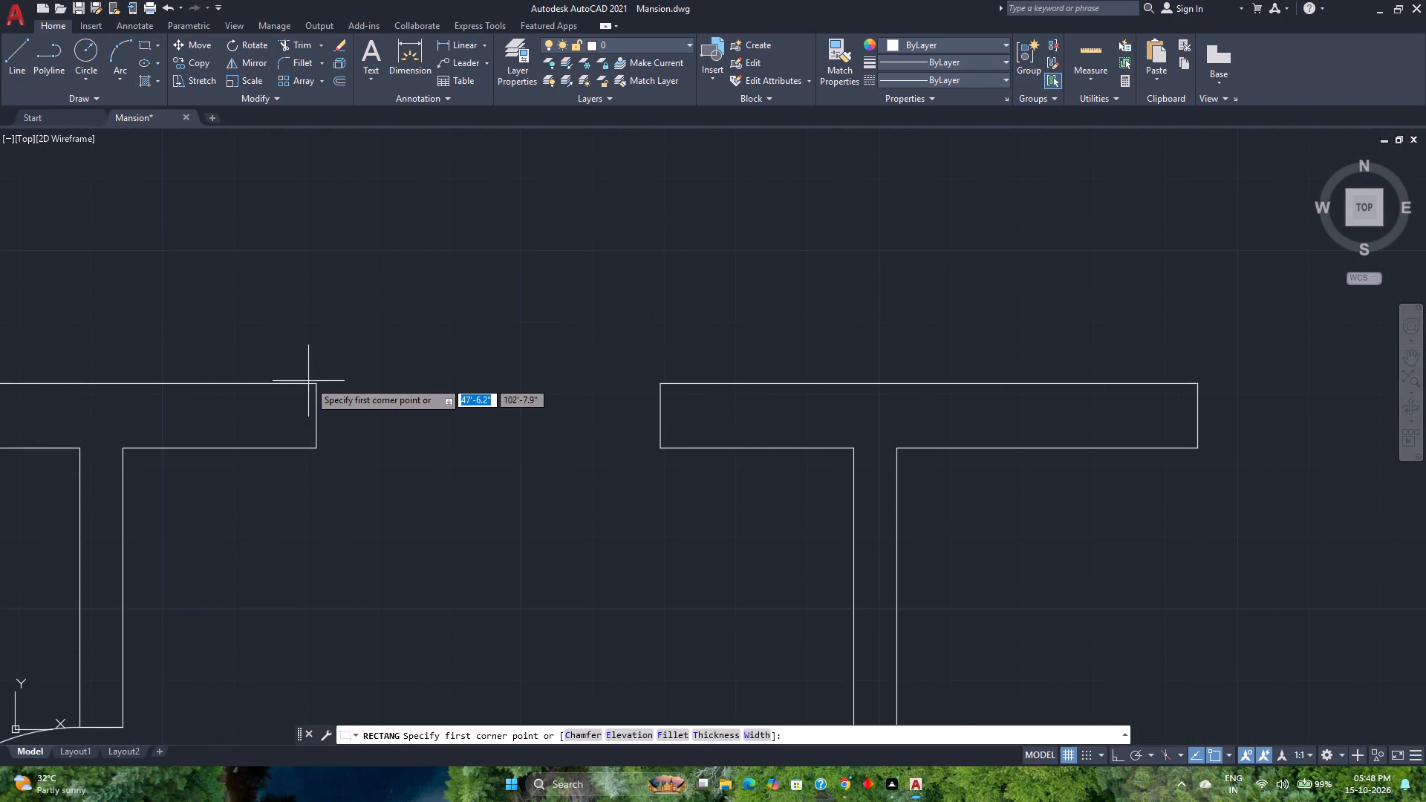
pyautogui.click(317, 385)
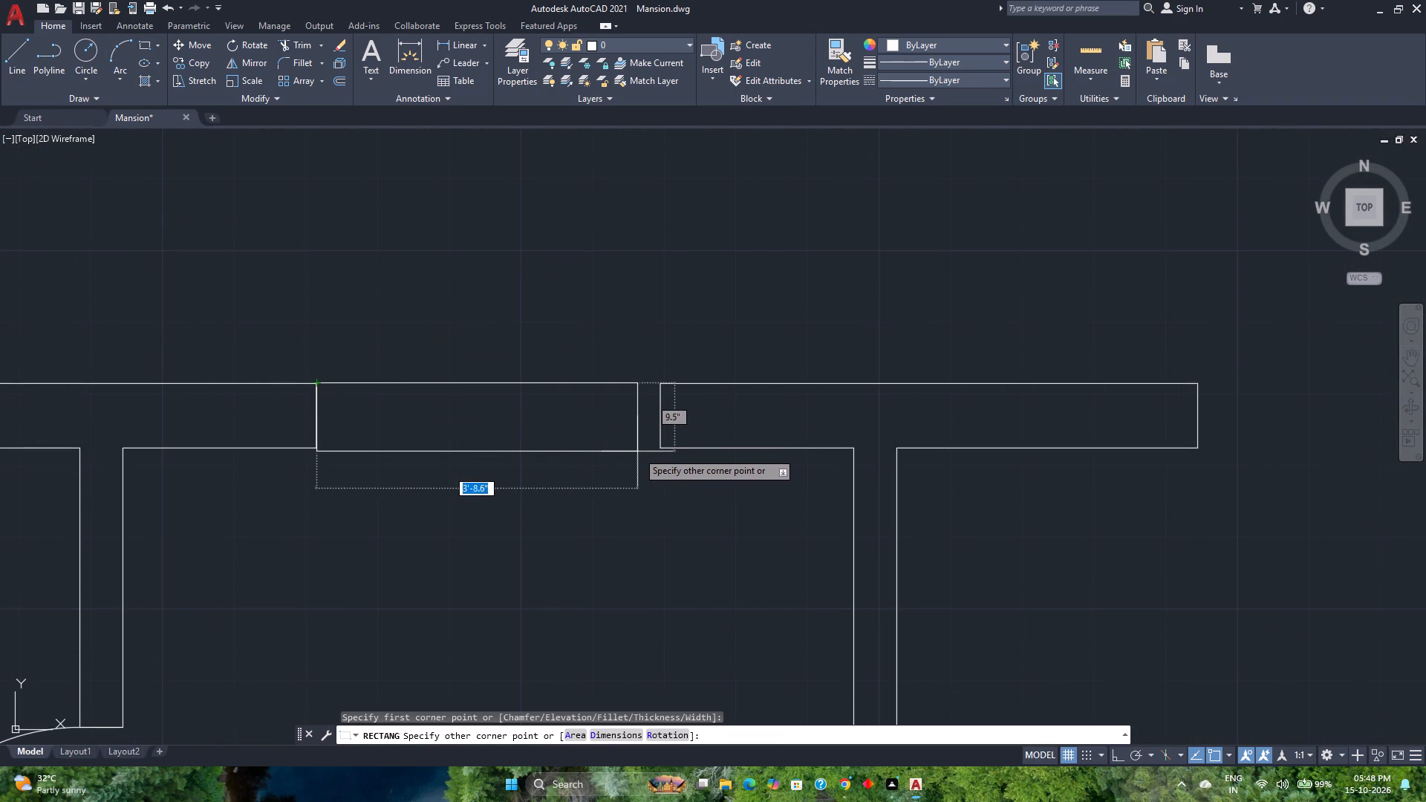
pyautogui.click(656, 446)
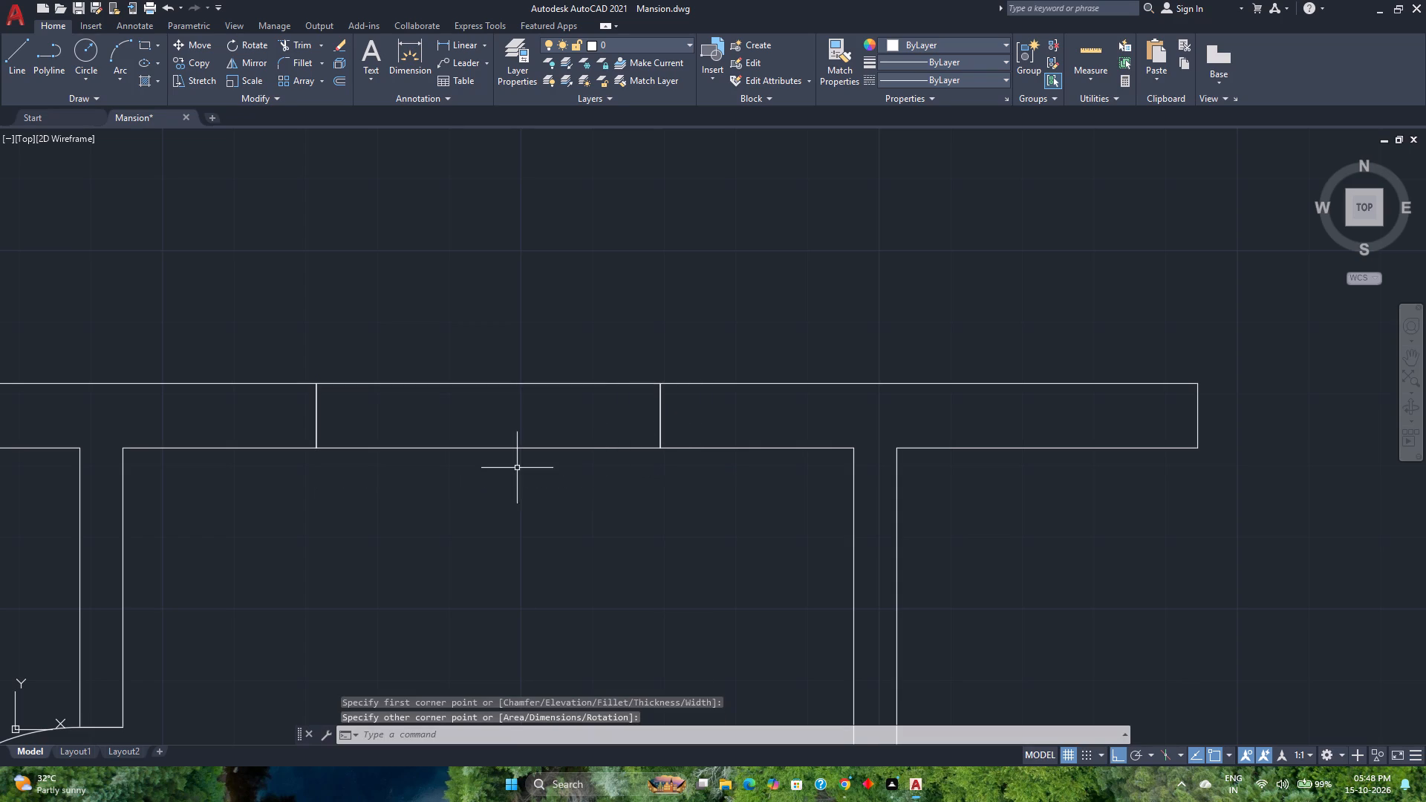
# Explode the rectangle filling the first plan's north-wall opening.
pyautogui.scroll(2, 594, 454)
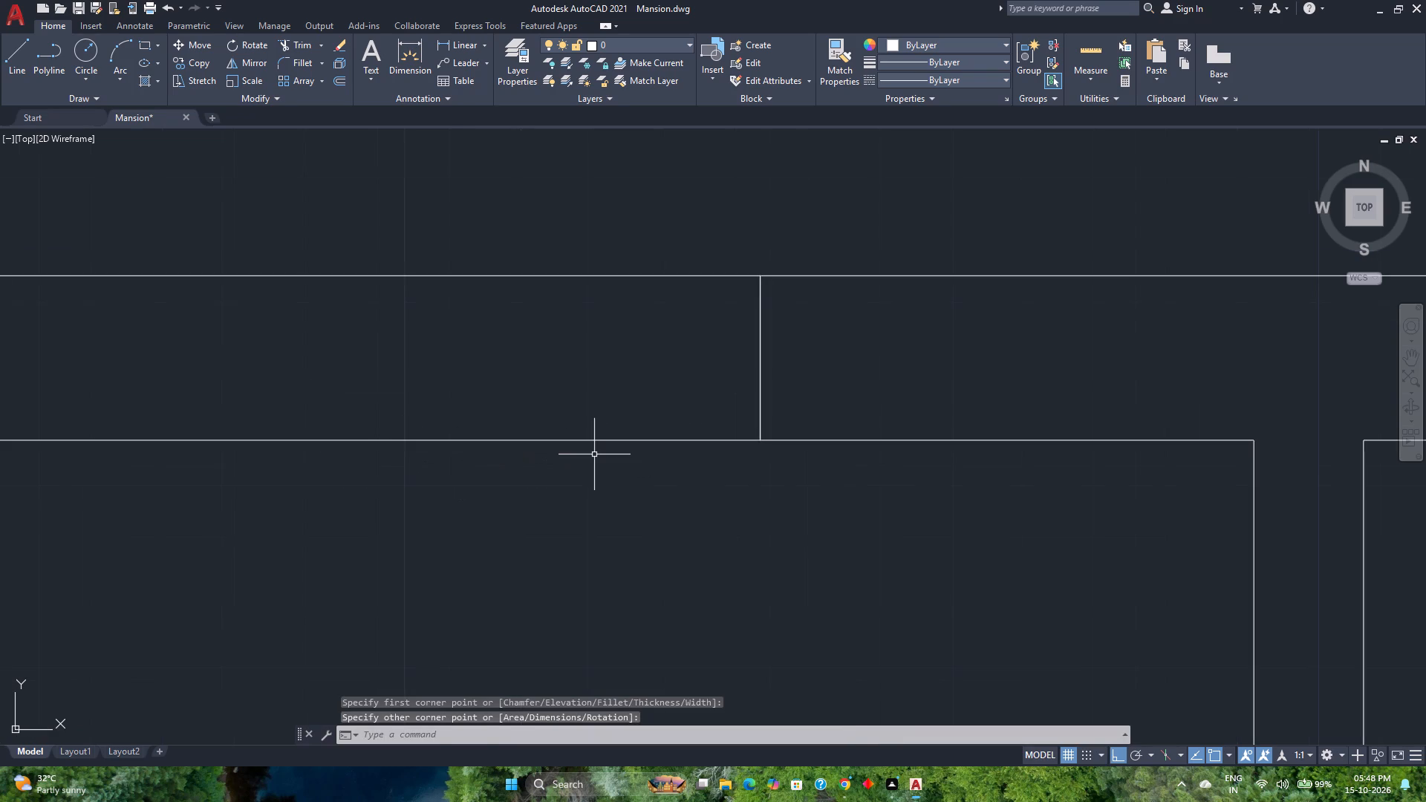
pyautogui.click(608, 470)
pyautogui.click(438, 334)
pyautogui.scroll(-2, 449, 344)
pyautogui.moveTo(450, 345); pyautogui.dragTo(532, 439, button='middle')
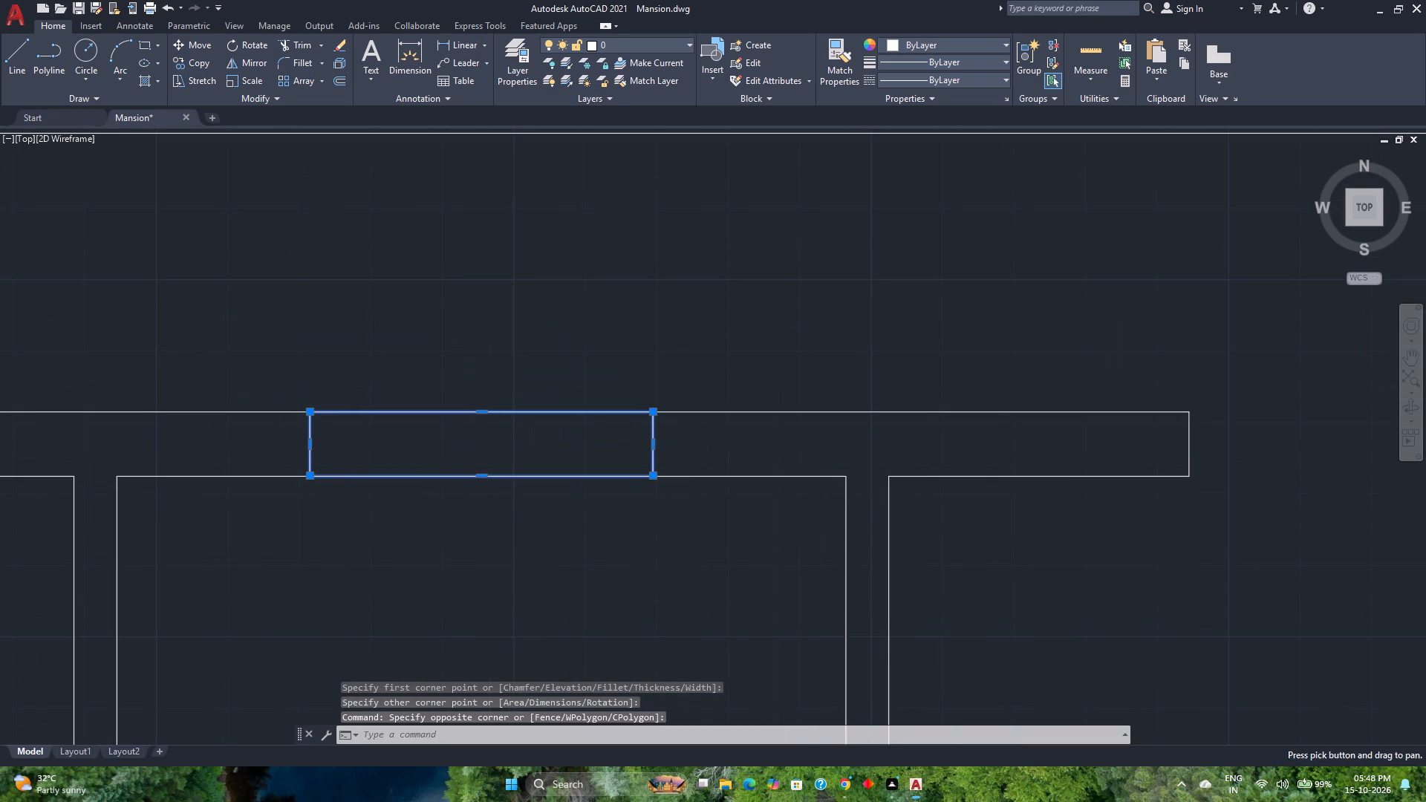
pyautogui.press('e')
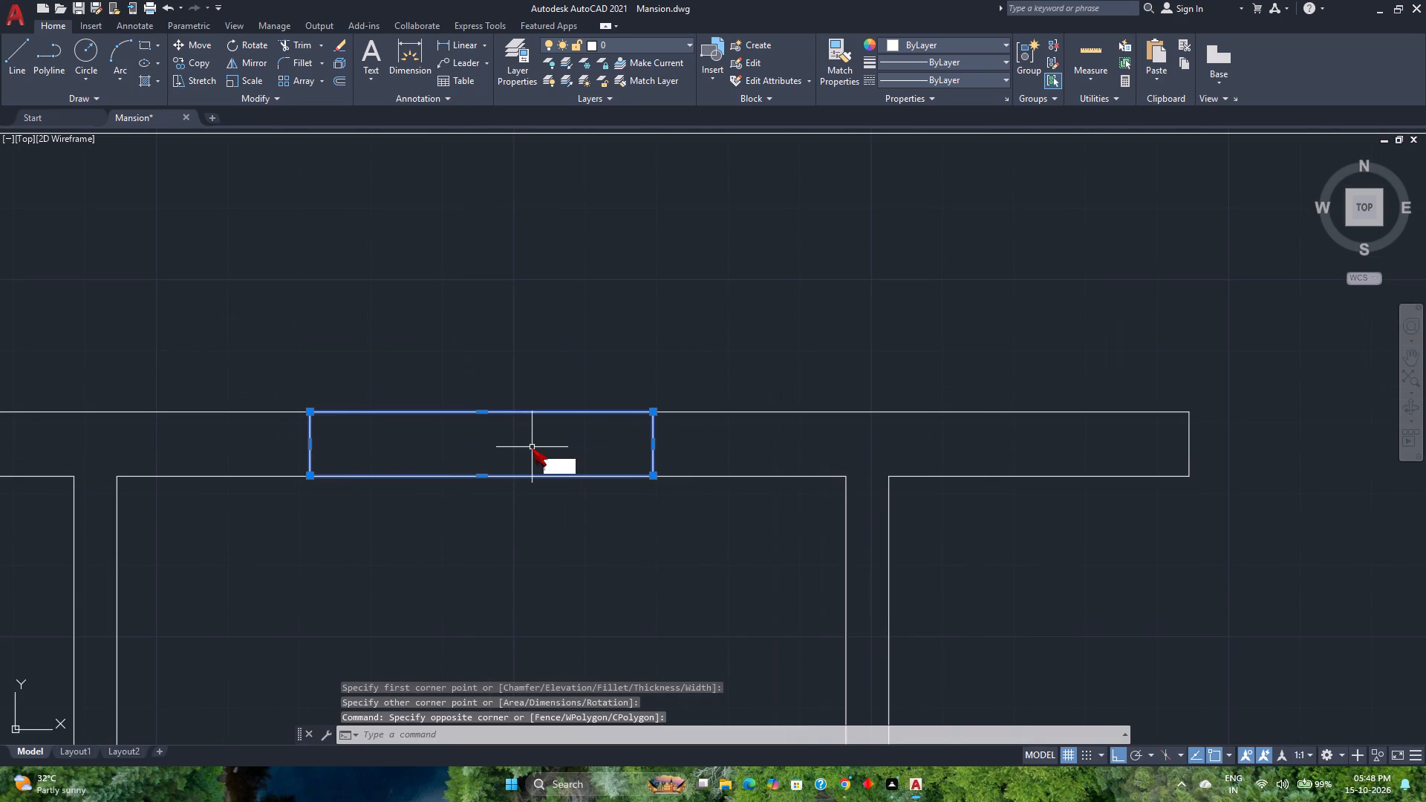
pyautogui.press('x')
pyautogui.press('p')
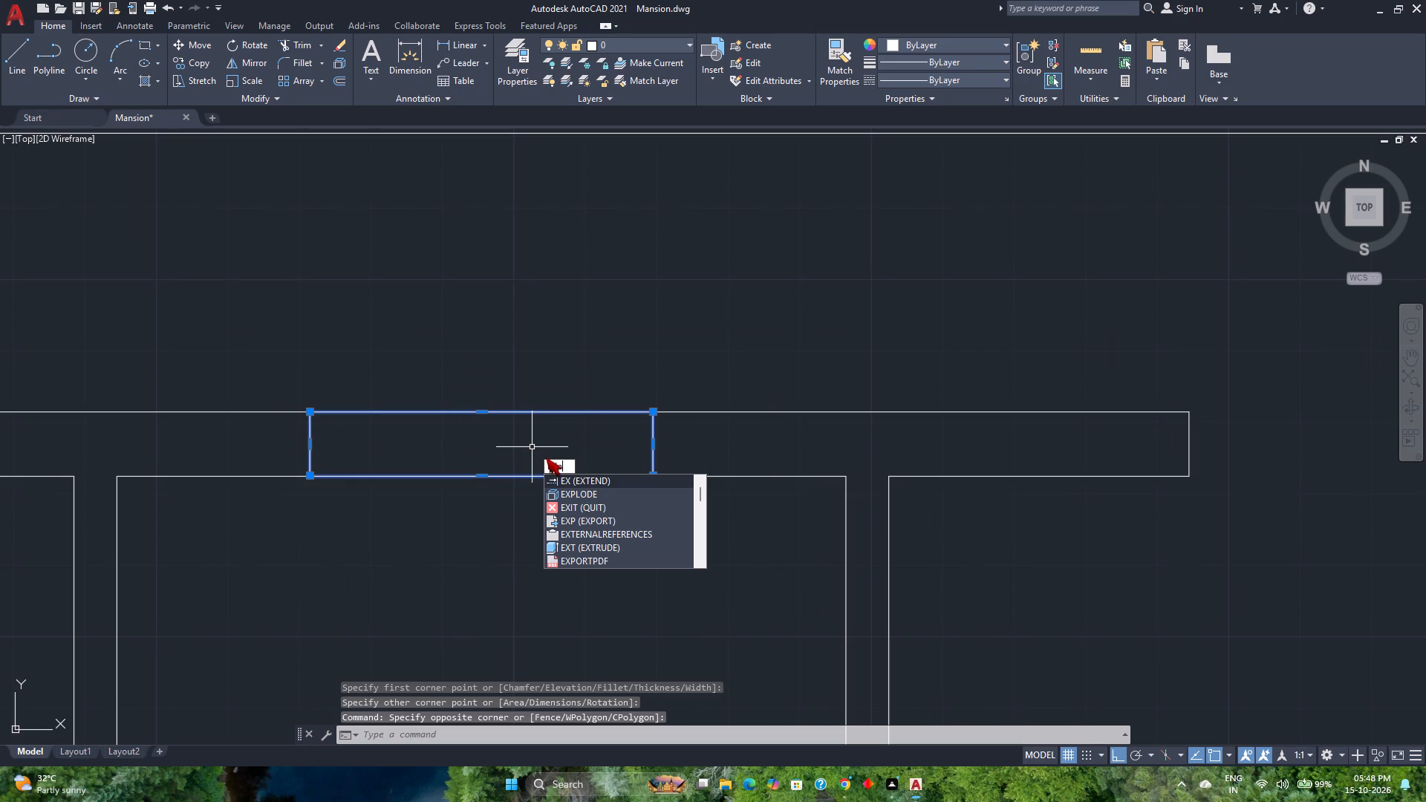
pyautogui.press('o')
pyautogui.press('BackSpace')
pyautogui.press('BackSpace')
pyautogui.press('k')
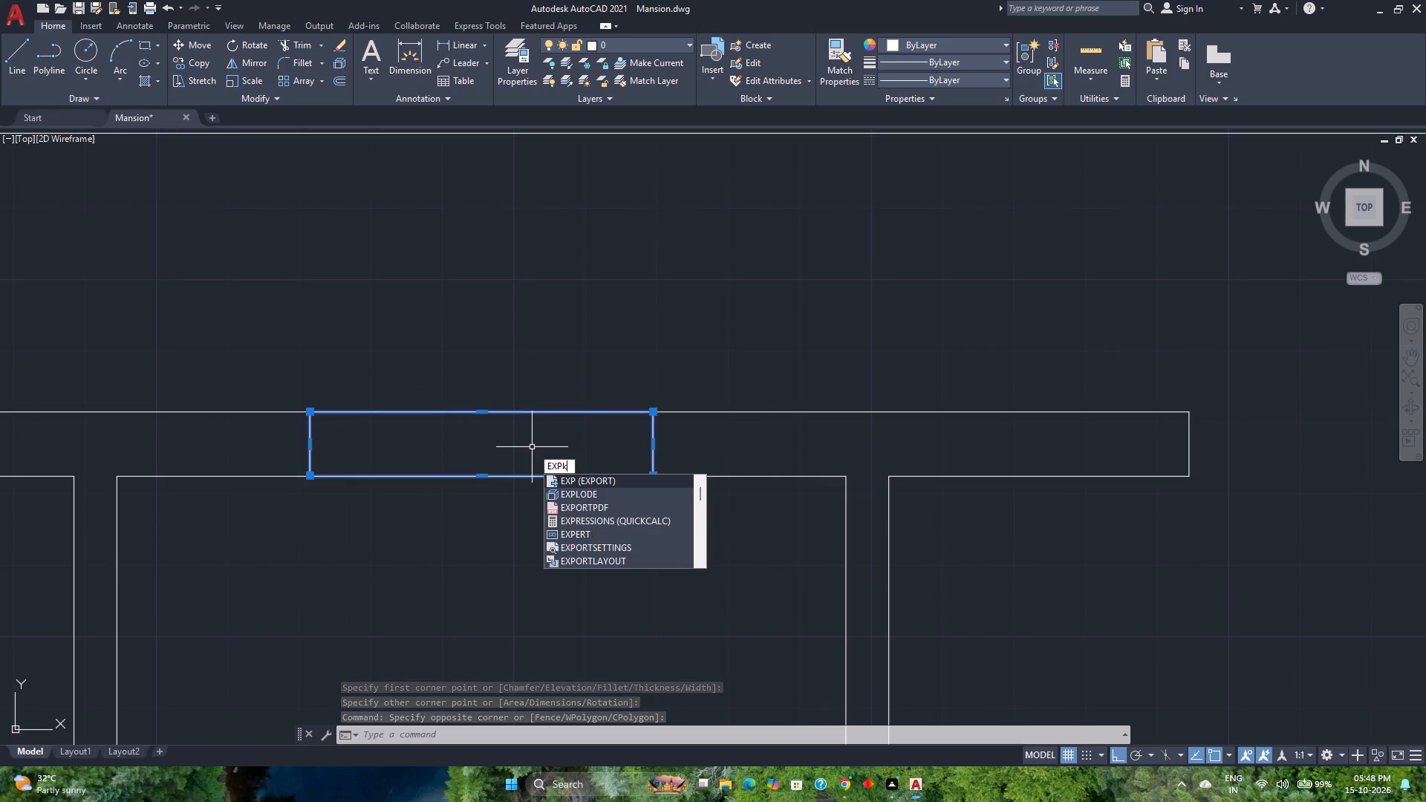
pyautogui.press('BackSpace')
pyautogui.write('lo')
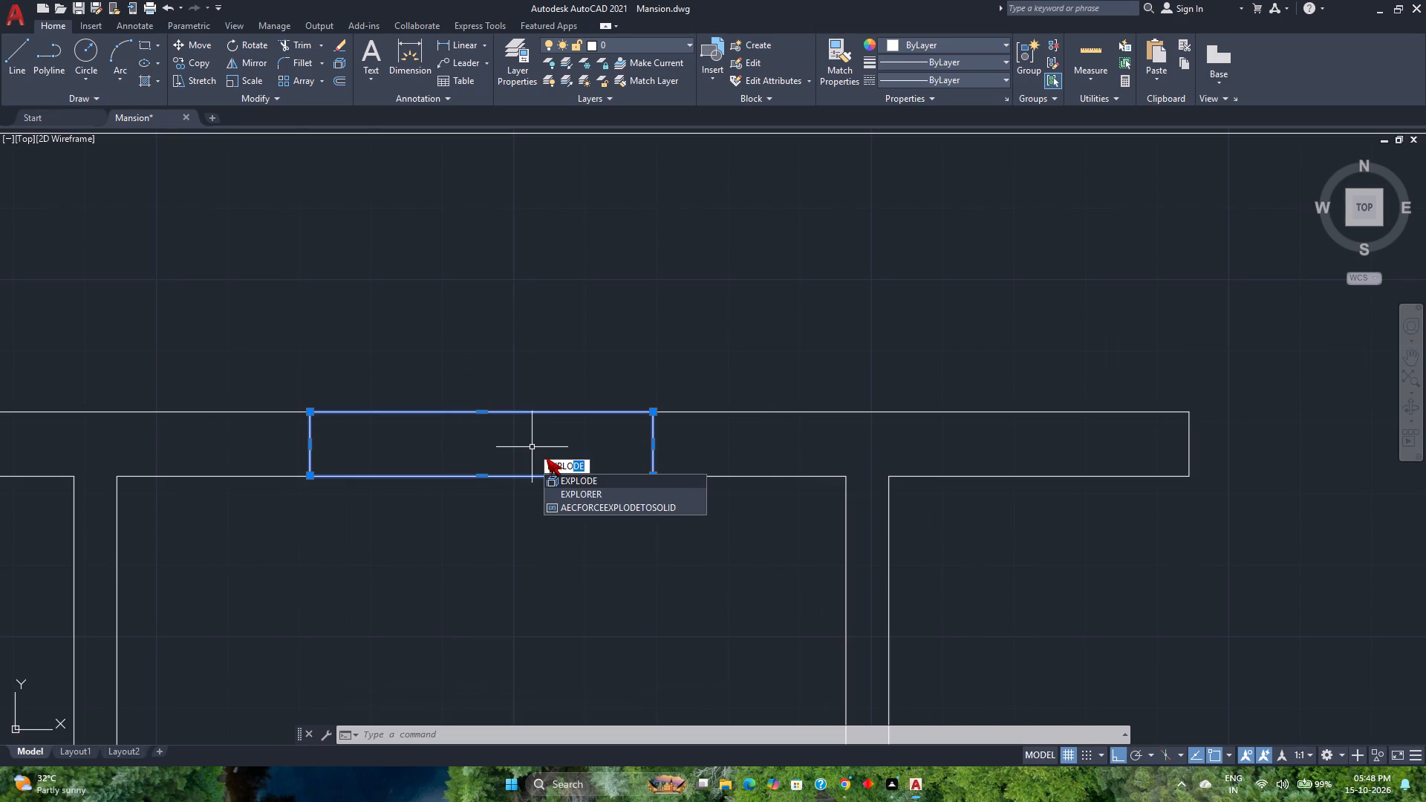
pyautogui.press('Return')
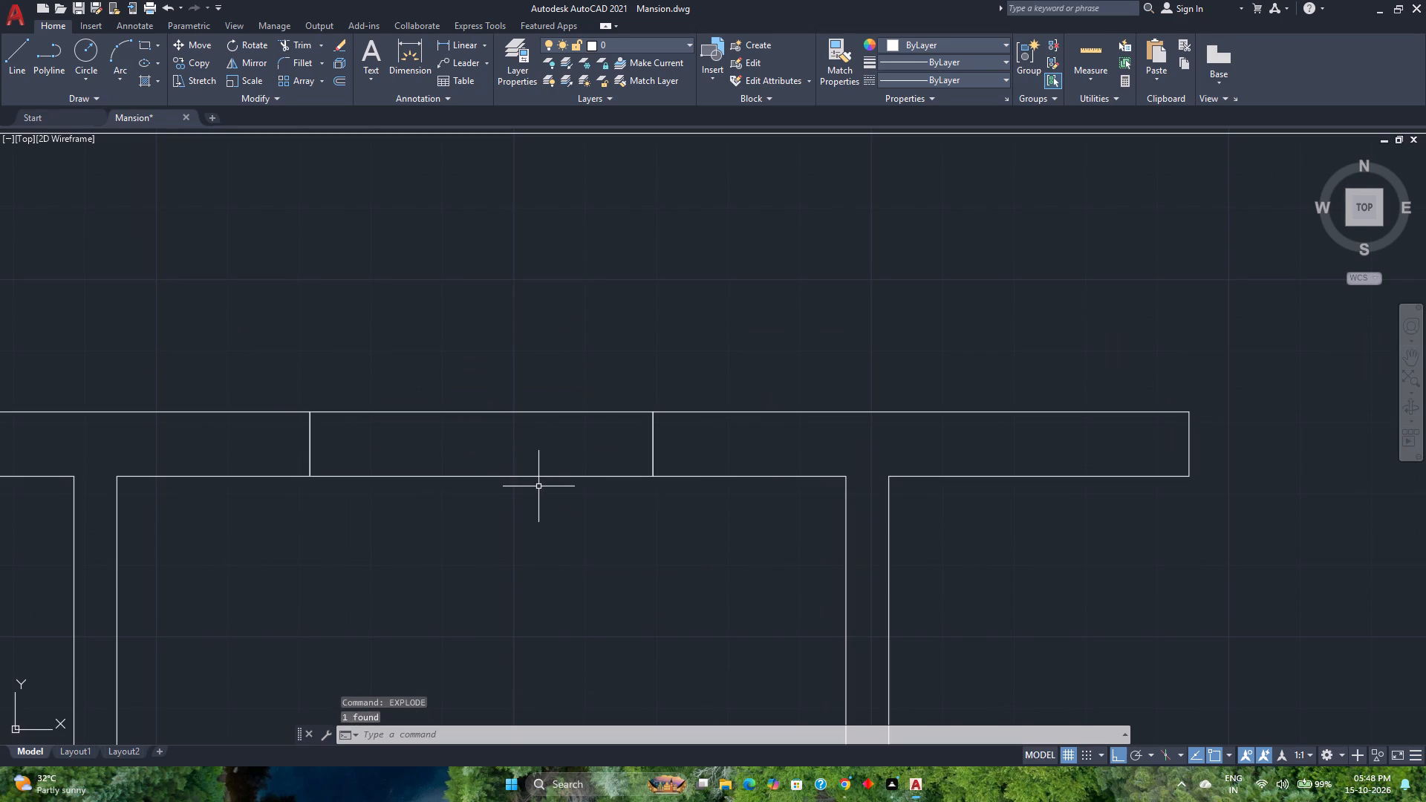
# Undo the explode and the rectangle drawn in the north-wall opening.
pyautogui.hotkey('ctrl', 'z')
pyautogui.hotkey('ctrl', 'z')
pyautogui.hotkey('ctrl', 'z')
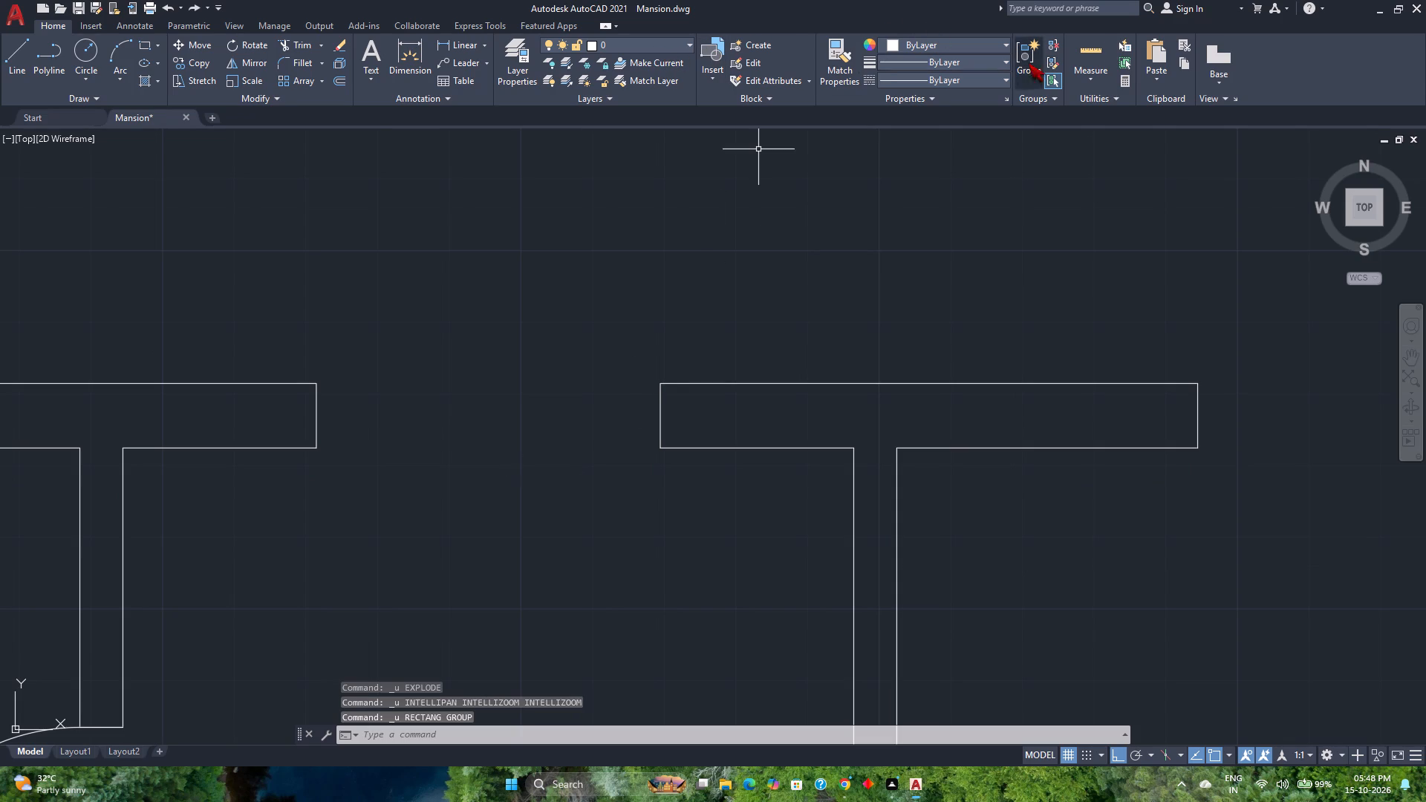
# Draw a 4' by 9" rectangle in the free space just north of the first plan's north wall.
pyautogui.click(1104, 42)
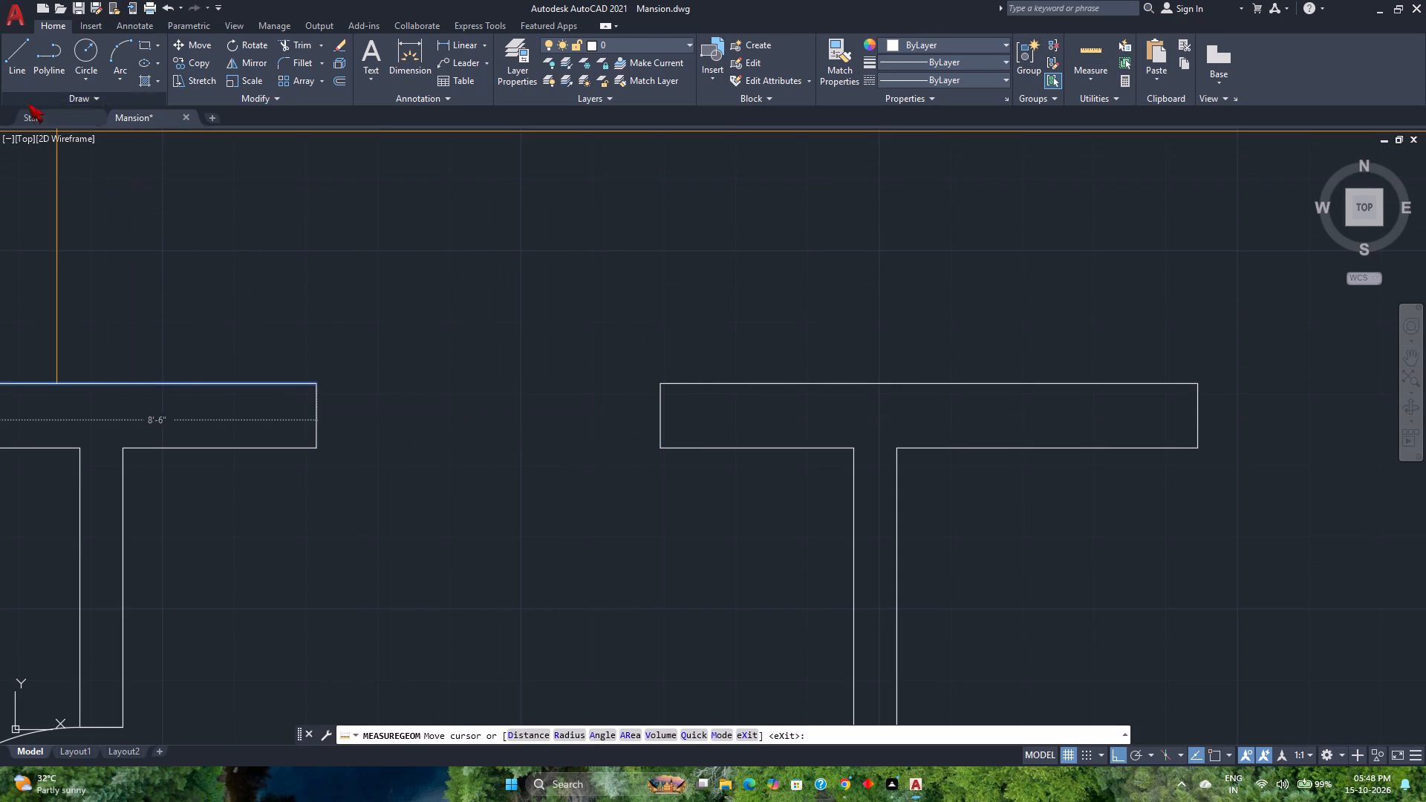
pyautogui.click(143, 47)
pyautogui.click(512, 297)
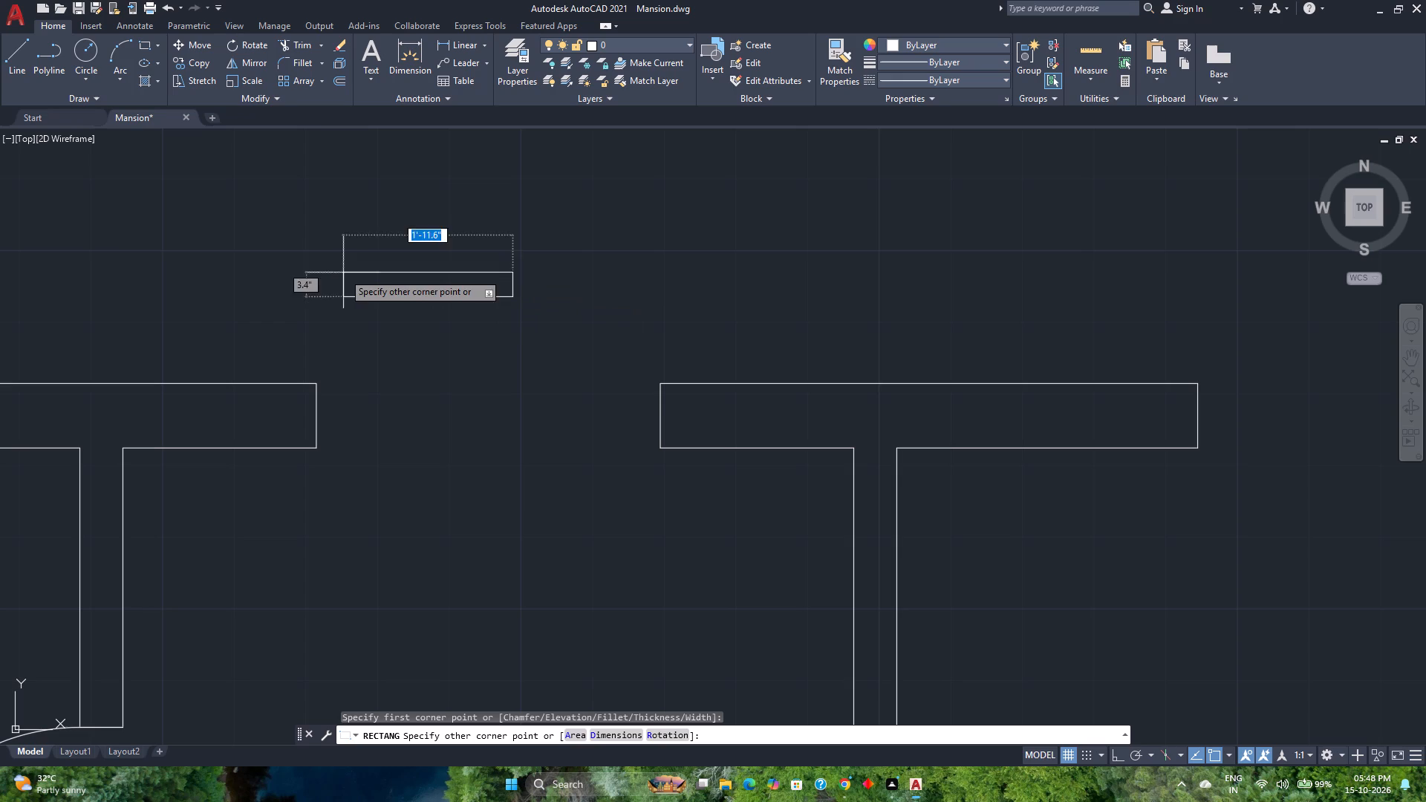
pyautogui.press('9')
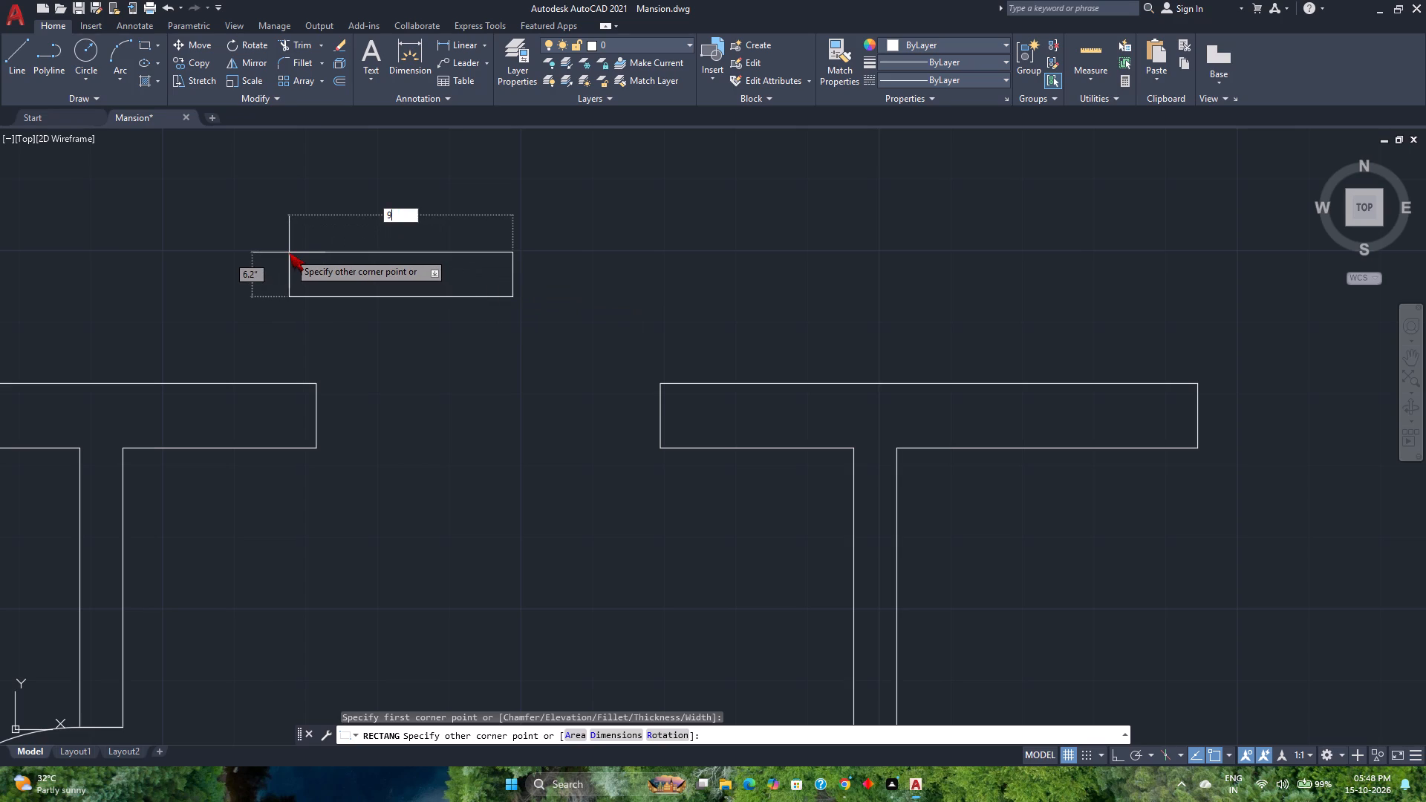
pyautogui.press('BackSpace')
pyautogui.write("4',9")
pyautogui.press('Return')
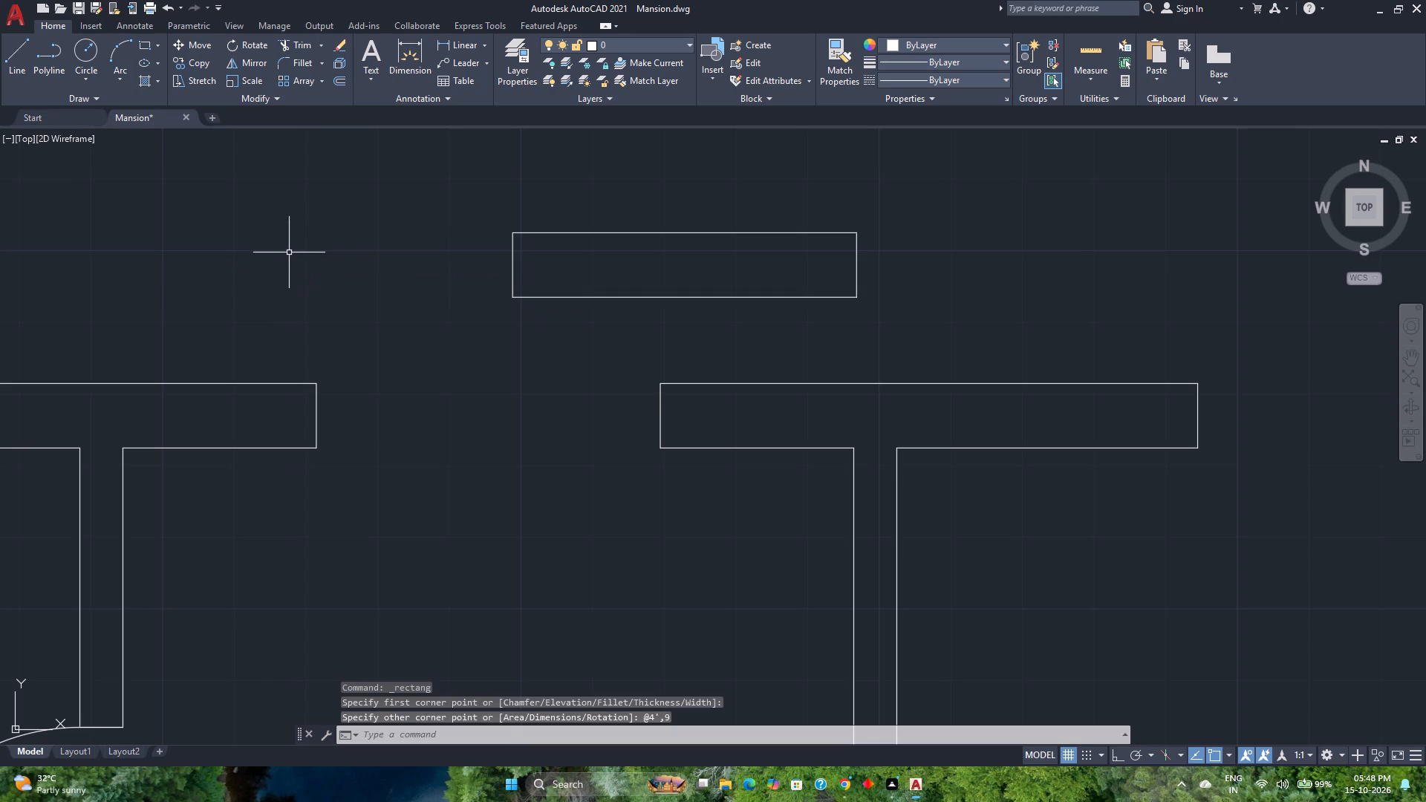
# Explode the 4' by 9" rectangle into separate lines.
pyautogui.click(812, 304)
pyautogui.click(518, 202)
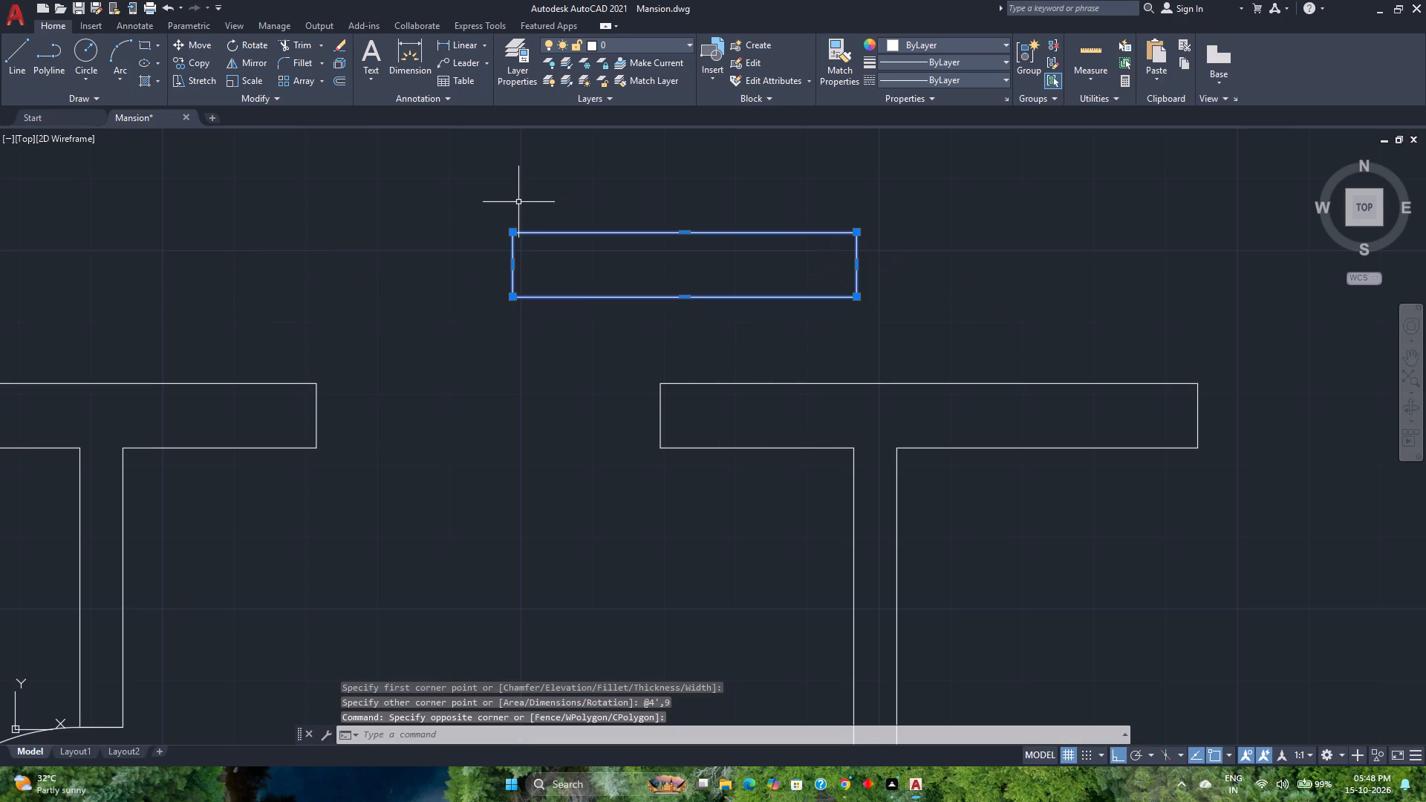
pyautogui.write('ex')
pyautogui.press('p')
pyautogui.press('o')
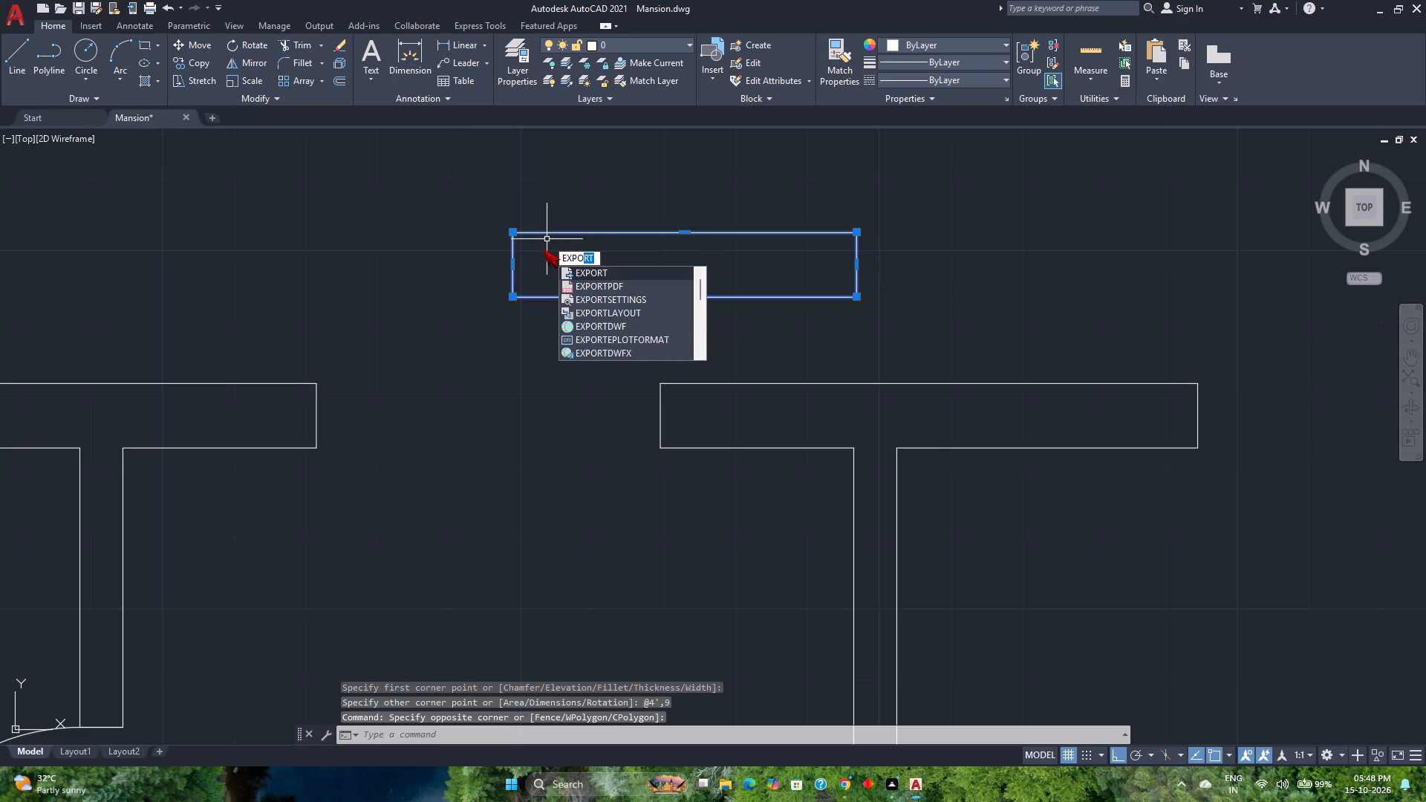
pyautogui.press('BackSpace')
pyautogui.press('BackSpace')
pyautogui.write('lo')
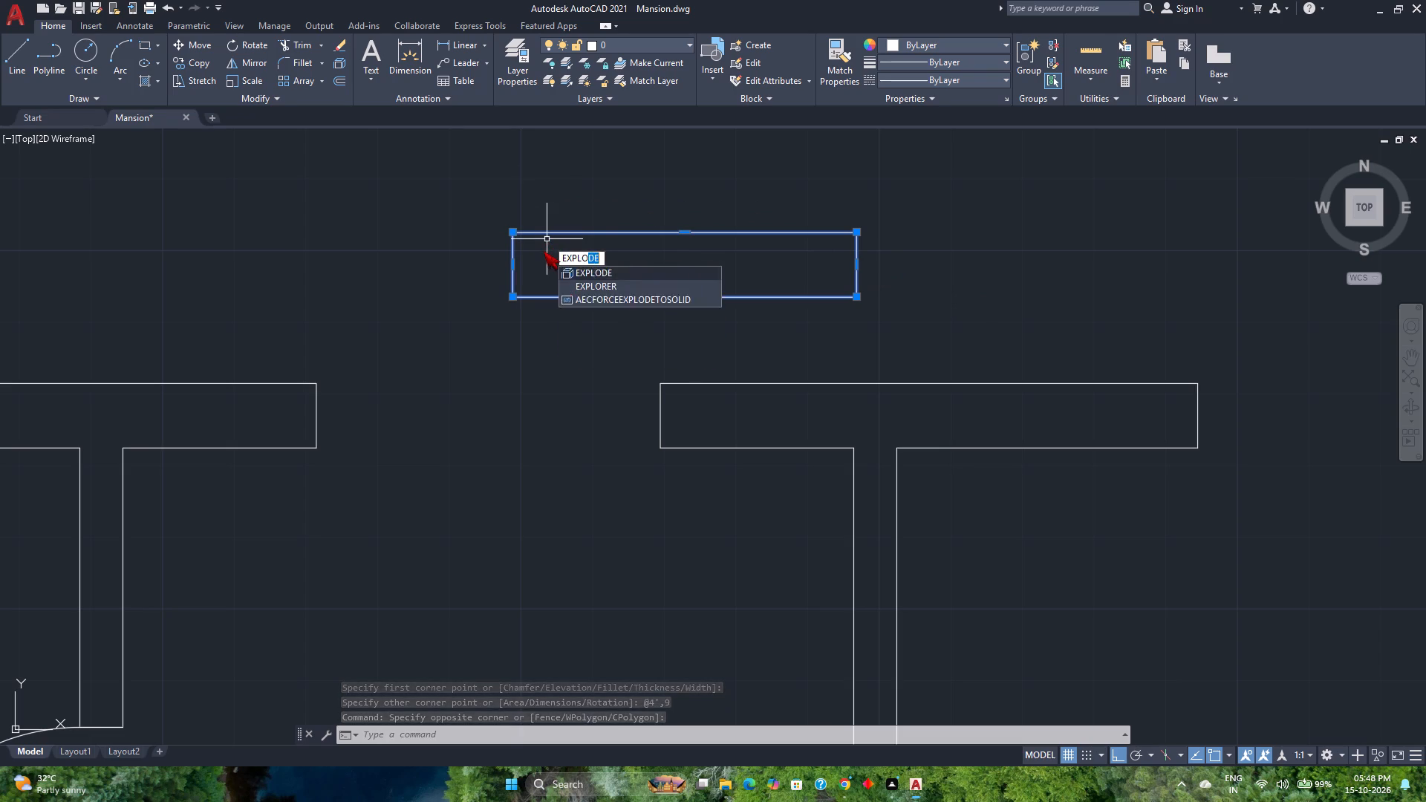
pyautogui.press('Return')
# Offset both short end lines of the exploded rectangle 2" inward.
pyautogui.scroll(2, 548, 273)
pyautogui.moveTo(548, 273); pyautogui.dragTo(348, 319, button='middle')
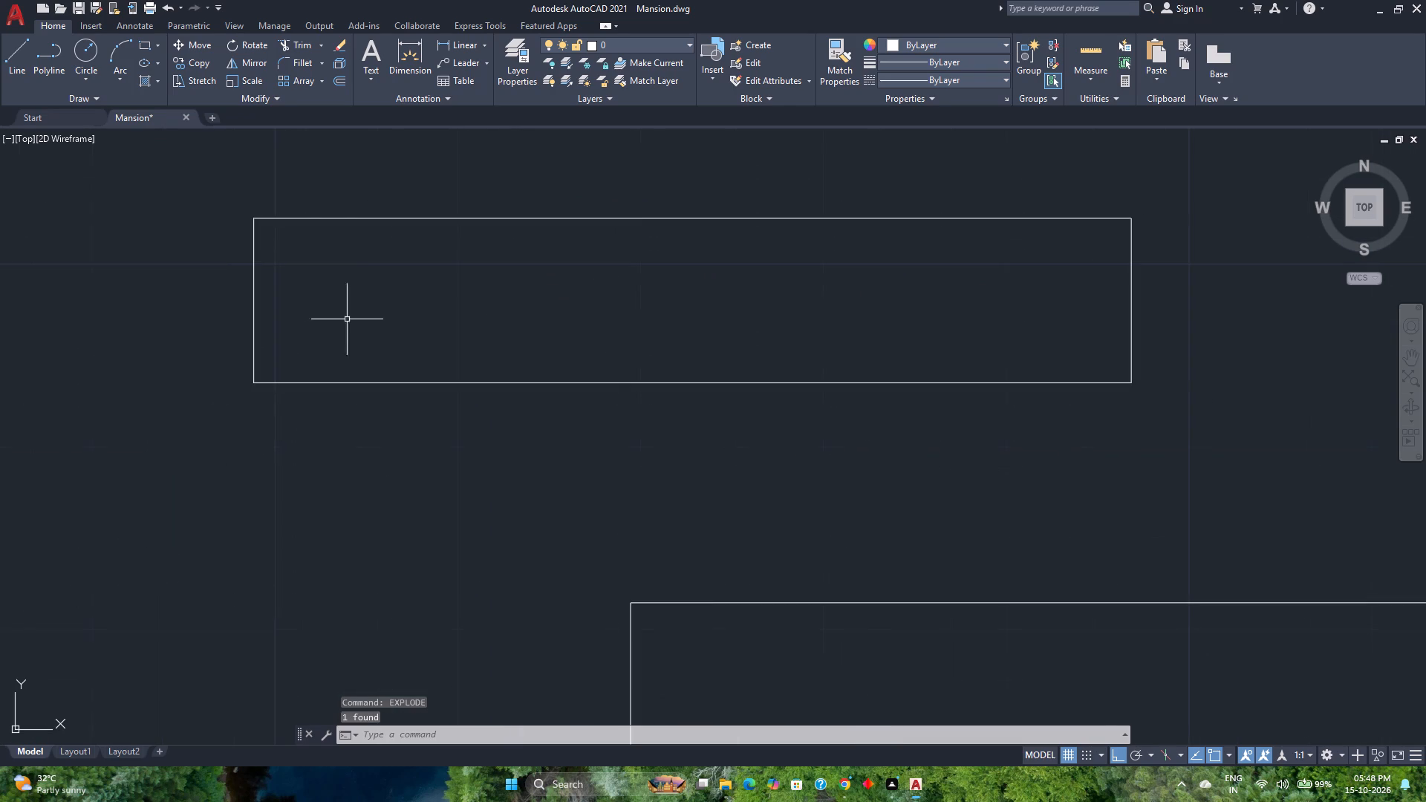
pyautogui.click(336, 78)
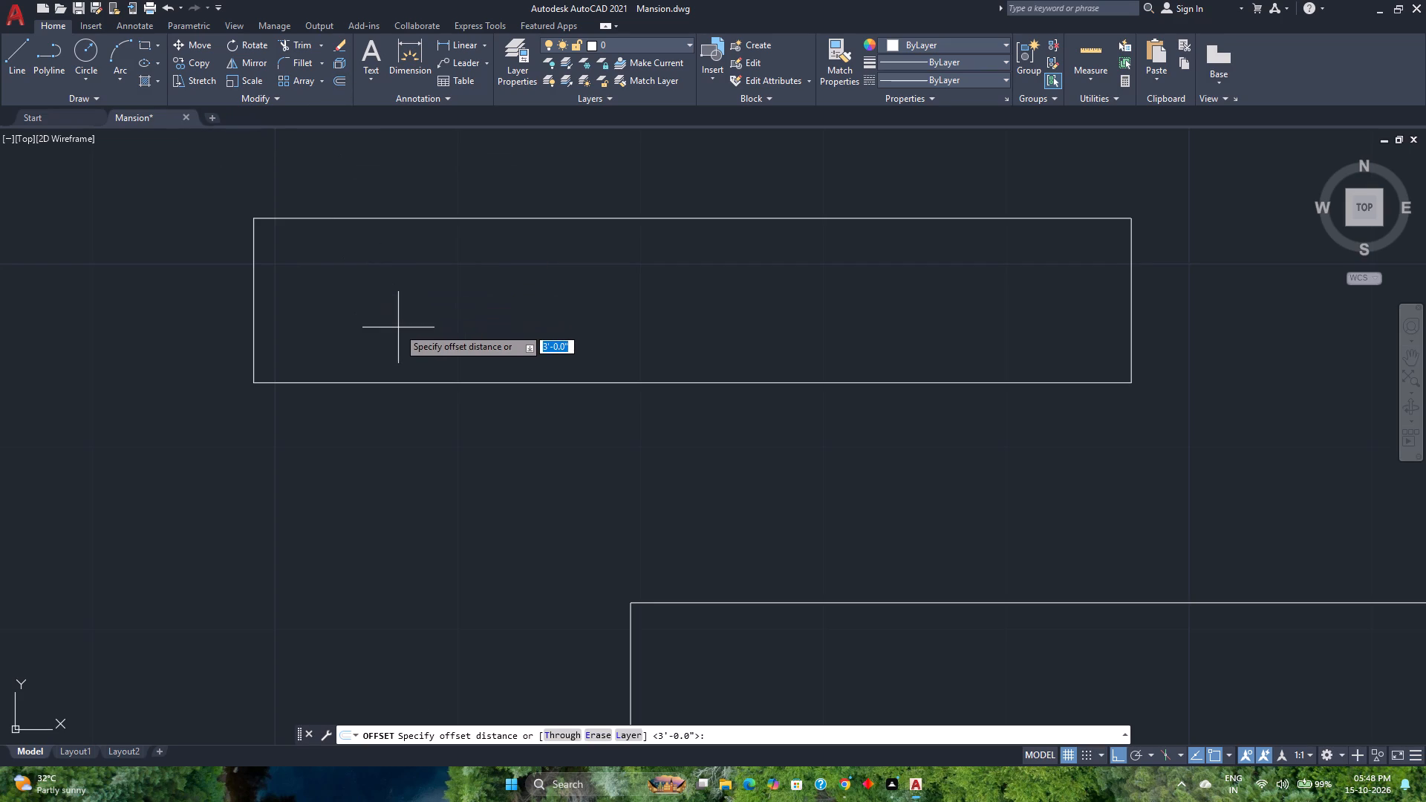
pyautogui.press('2')
pyautogui.press('Return')
pyautogui.click(253, 326)
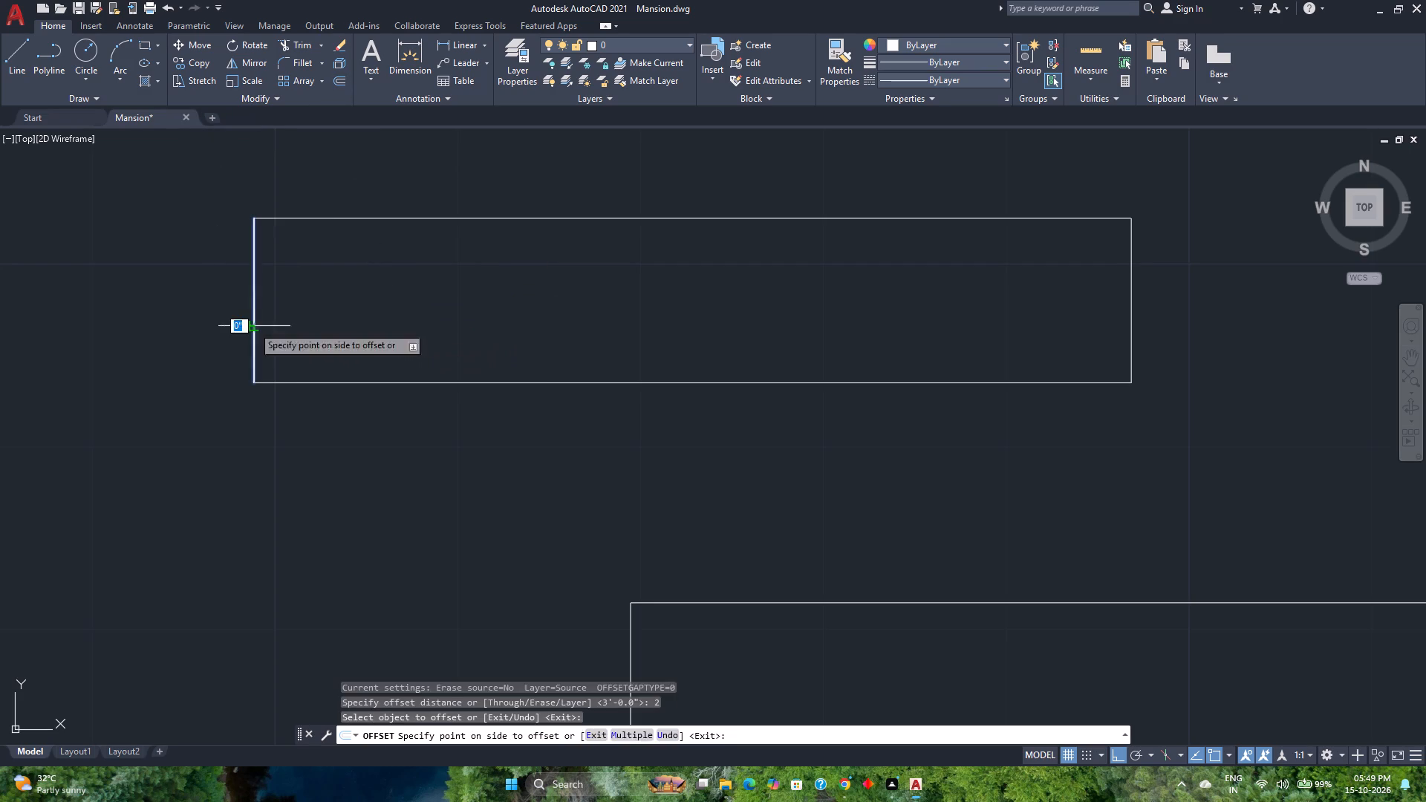
pyautogui.click(377, 325)
pyautogui.click(1130, 304)
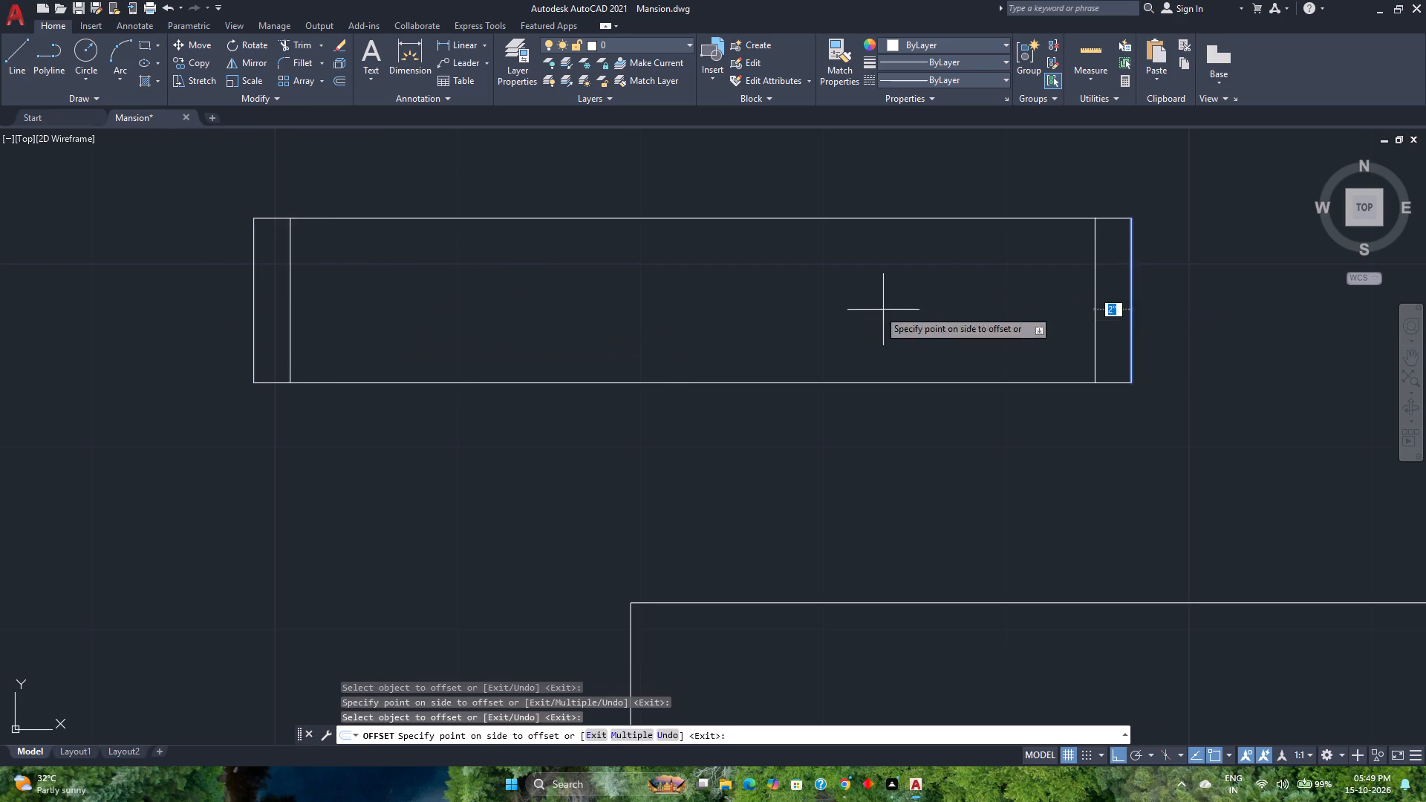
pyautogui.click(869, 310)
# Offset the exploded rectangle's north and south long edges 4" inward.
pyautogui.click(753, 383)
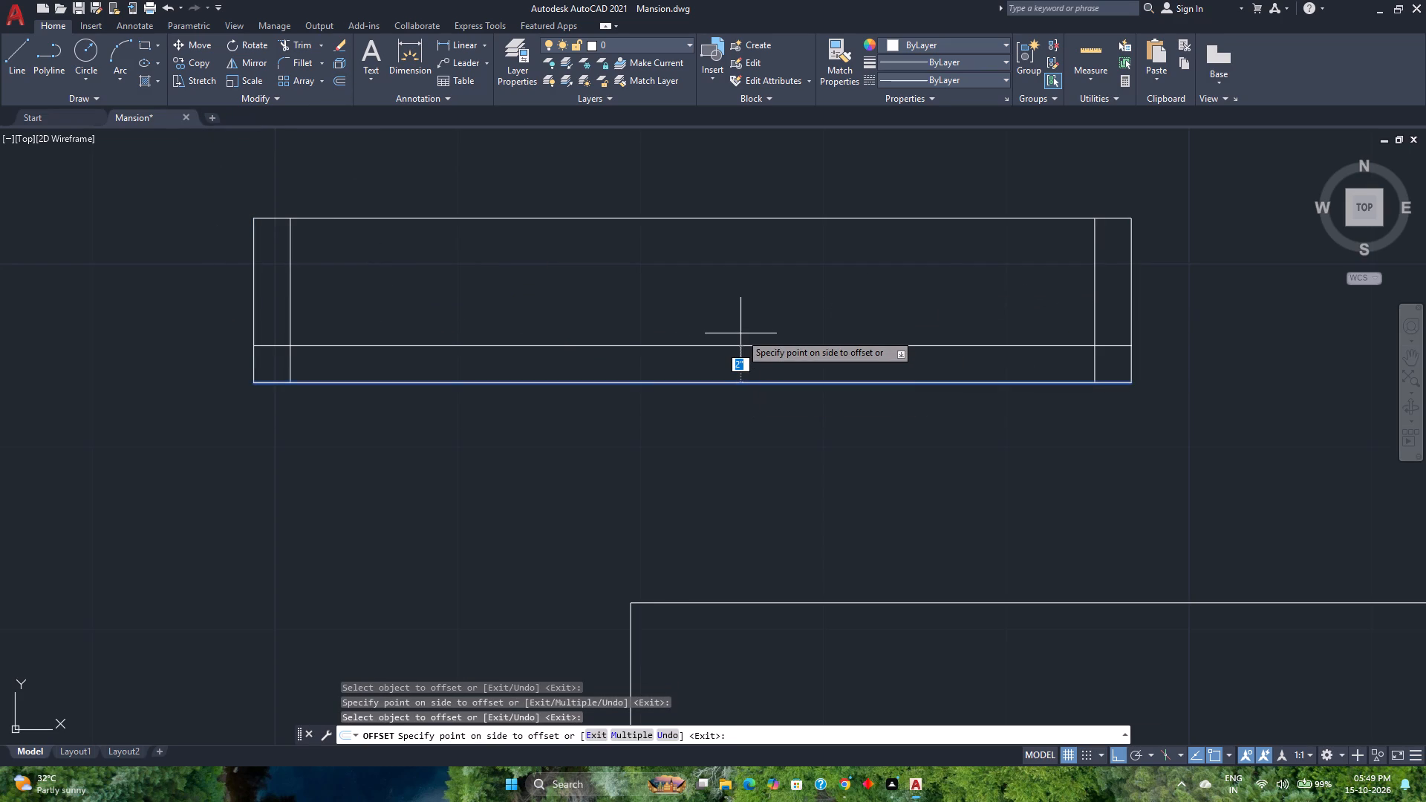
pyautogui.press('4')
pyautogui.press('Return')
pyautogui.click(725, 218)
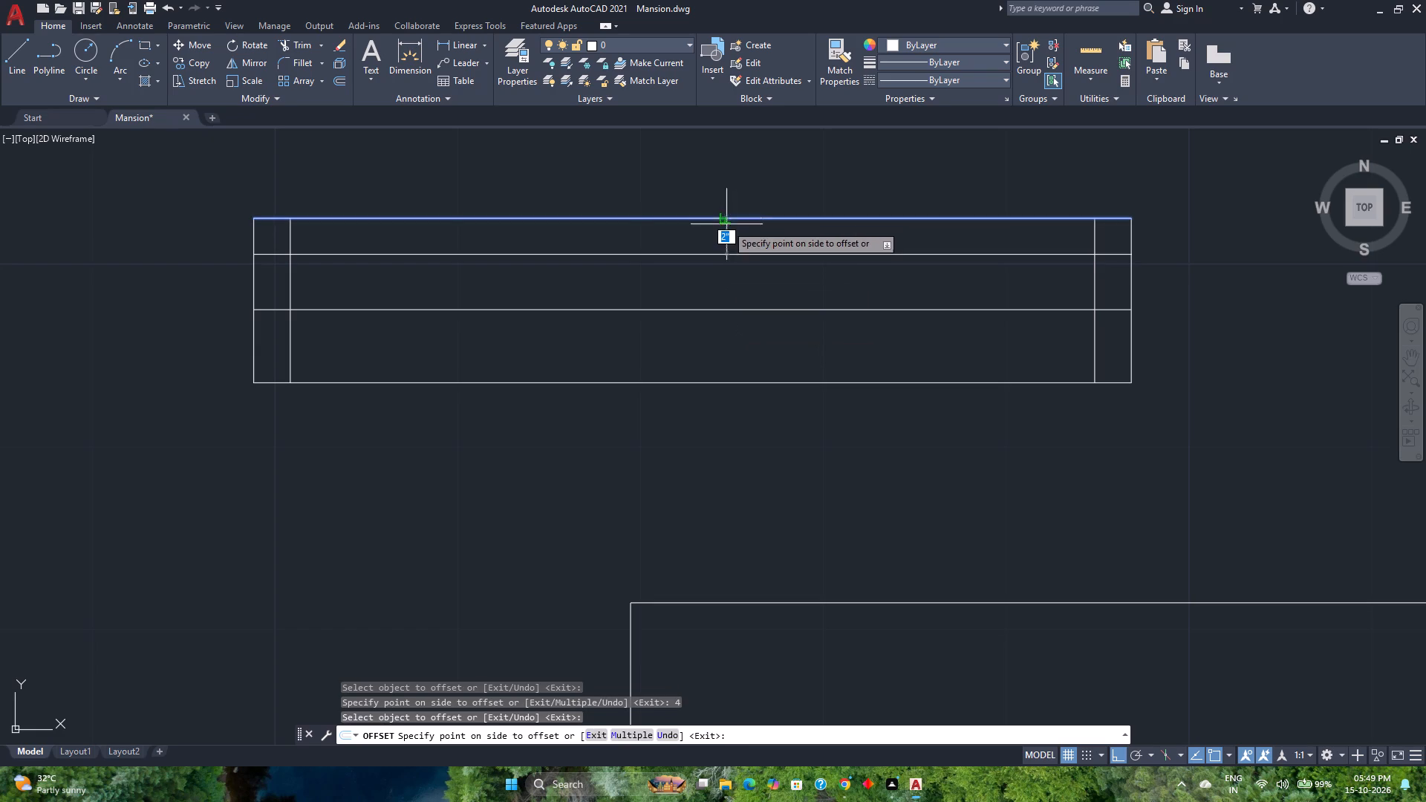
pyautogui.press('4')
pyautogui.press('Return')
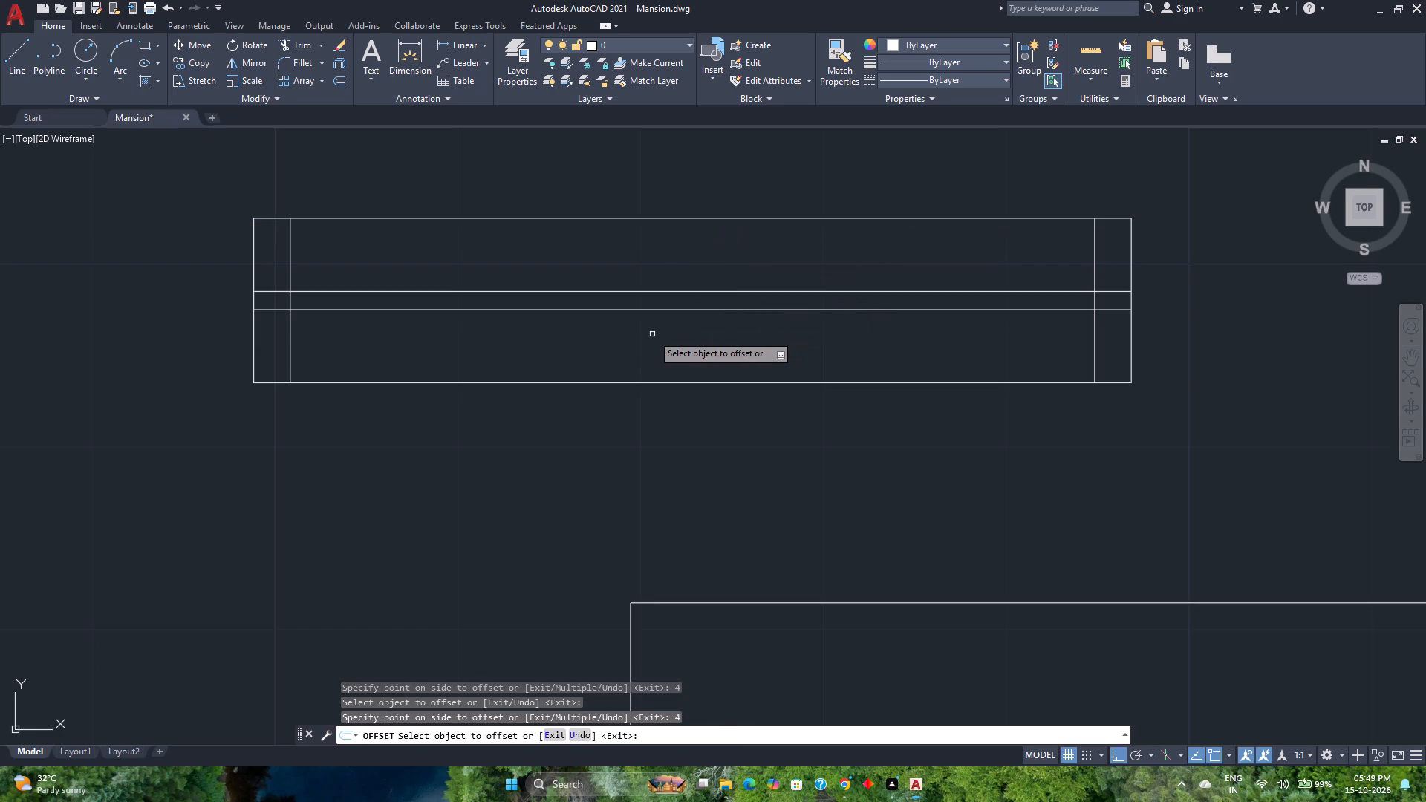
pyautogui.press('Escape')
# Trim the two middle lines of the window symbol where they extend past the inner end lines at both ends.
pyautogui.write('tr')
pyautogui.press('Return')
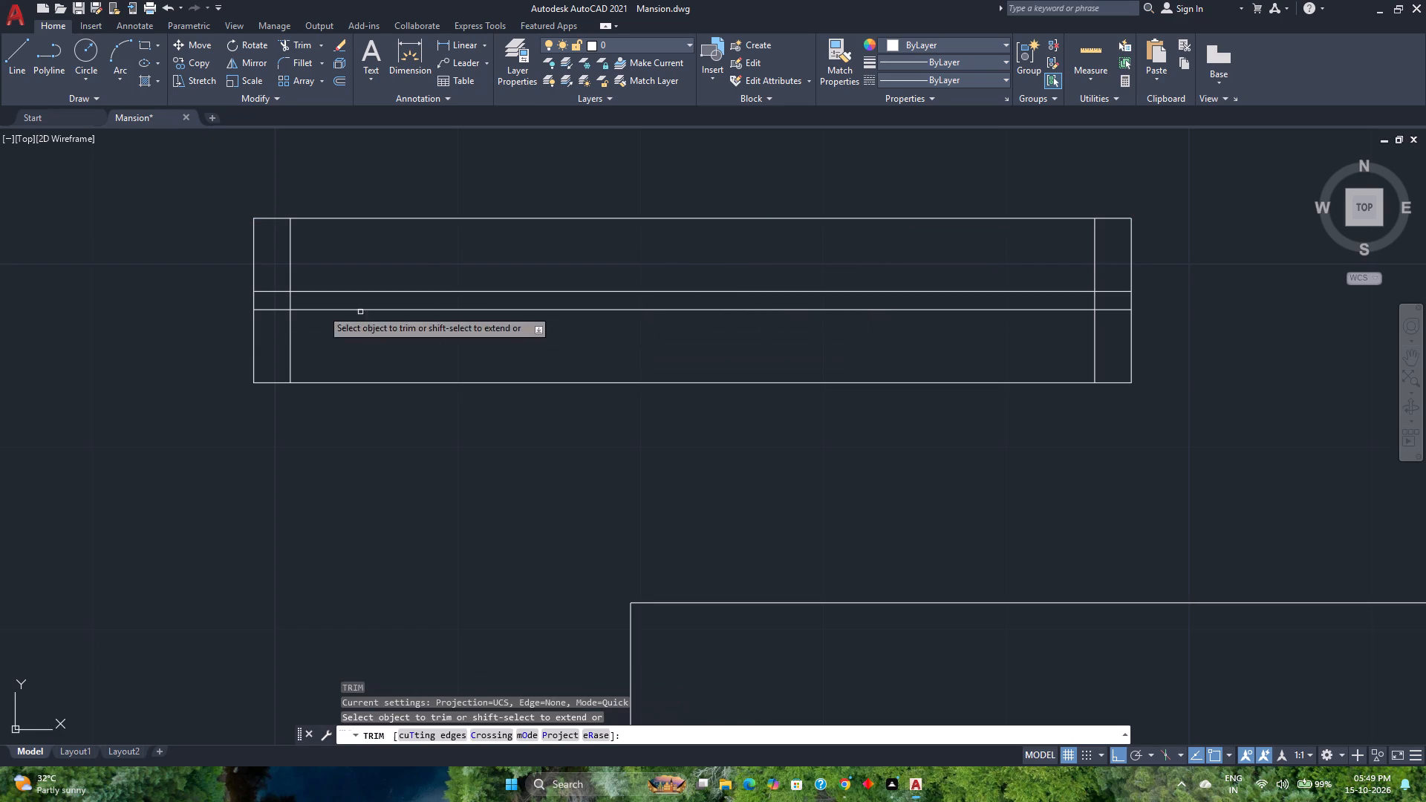
pyautogui.scroll(1, 270, 295)
pyautogui.moveTo(295, 264); pyautogui.dragTo(285, 344)
pyautogui.scroll(-3, 284, 337)
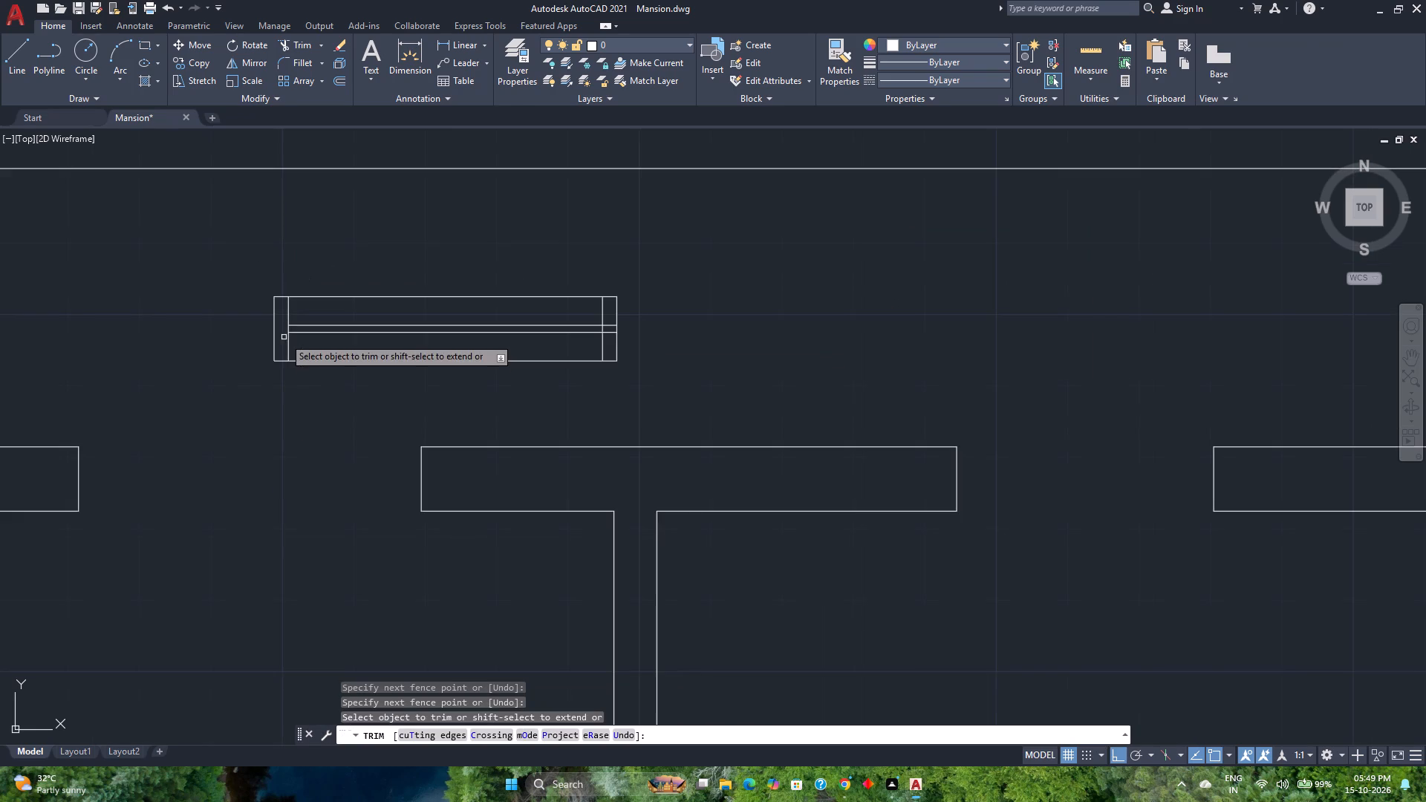
pyautogui.scroll(2, 569, 348)
pyautogui.click(669, 283)
pyautogui.click(668, 342)
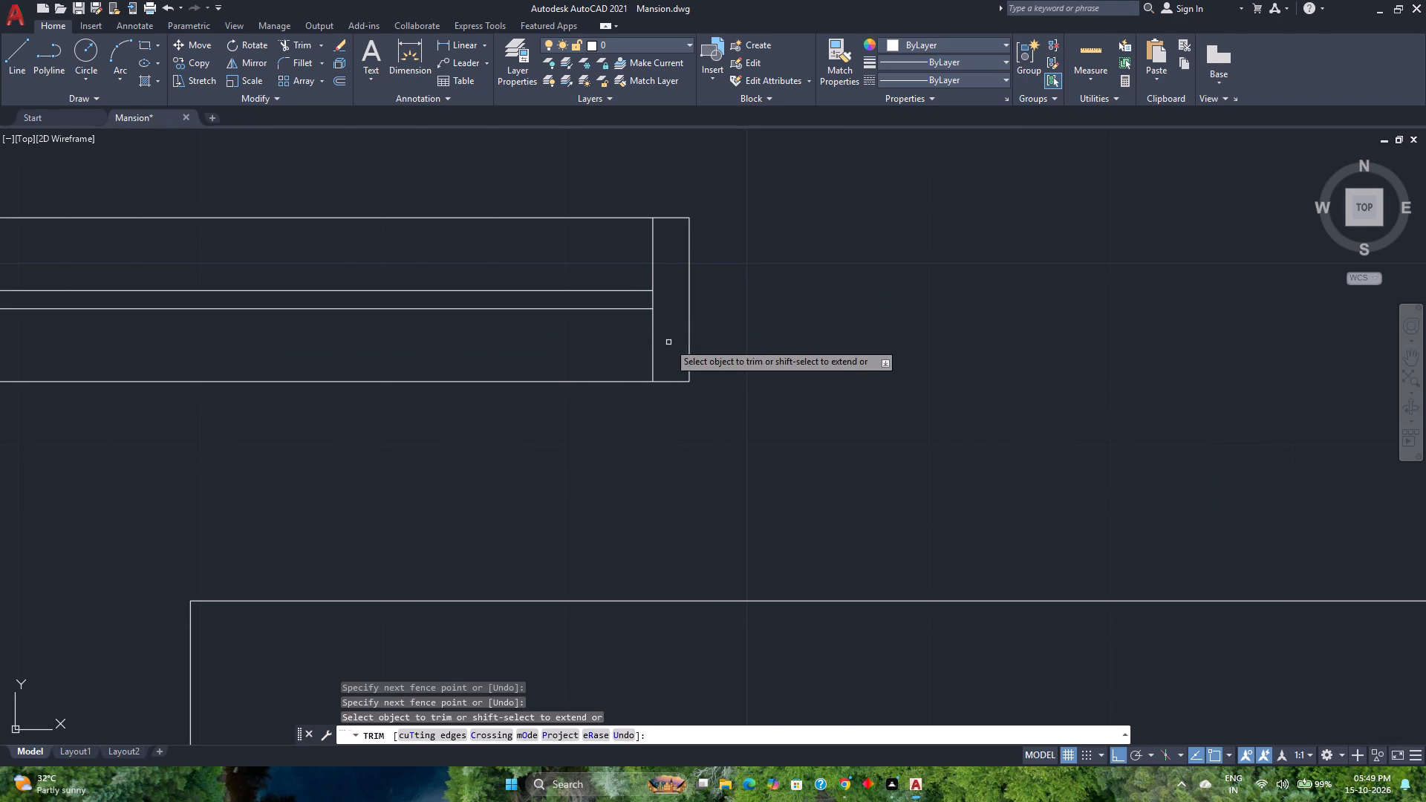
pyautogui.press('space')
# Join all the lines of the window symbol above the first plan's north wall.
pyautogui.scroll(-2, 668, 342)
pyautogui.click(691, 368)
pyautogui.click(269, 232)
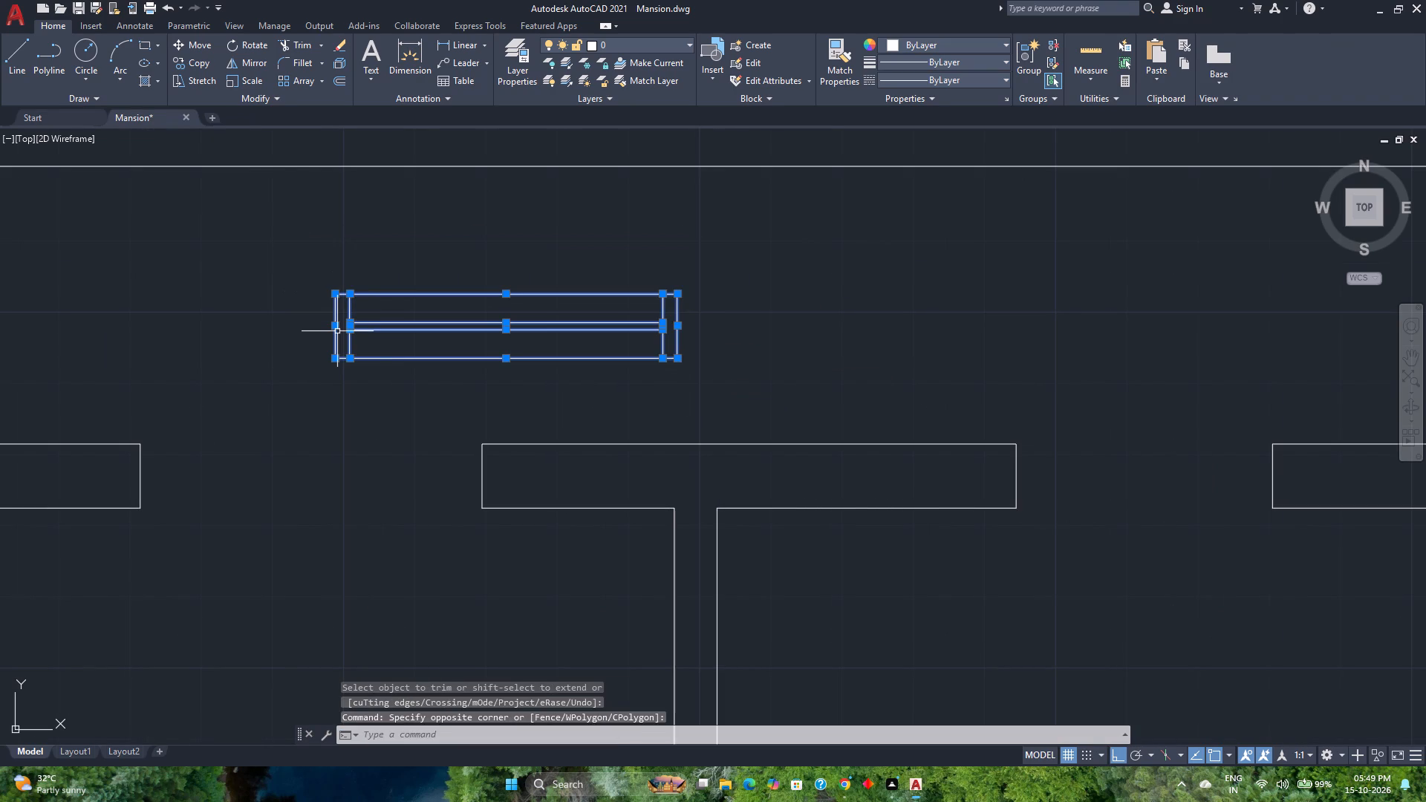
pyautogui.press('j')
pyautogui.press('Return')
# Group all parts of the window symbol into a single object.
pyautogui.click(751, 395)
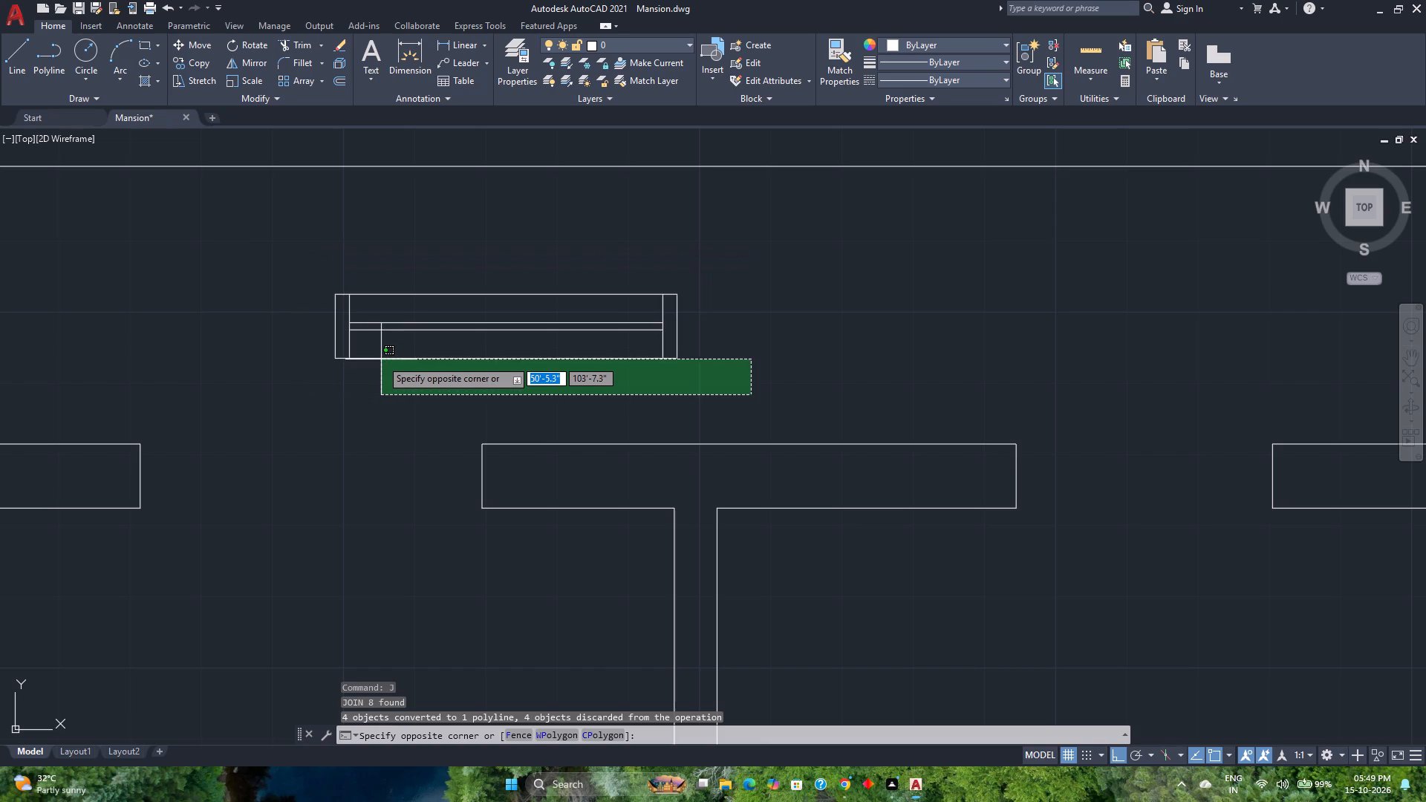
pyautogui.click(245, 270)
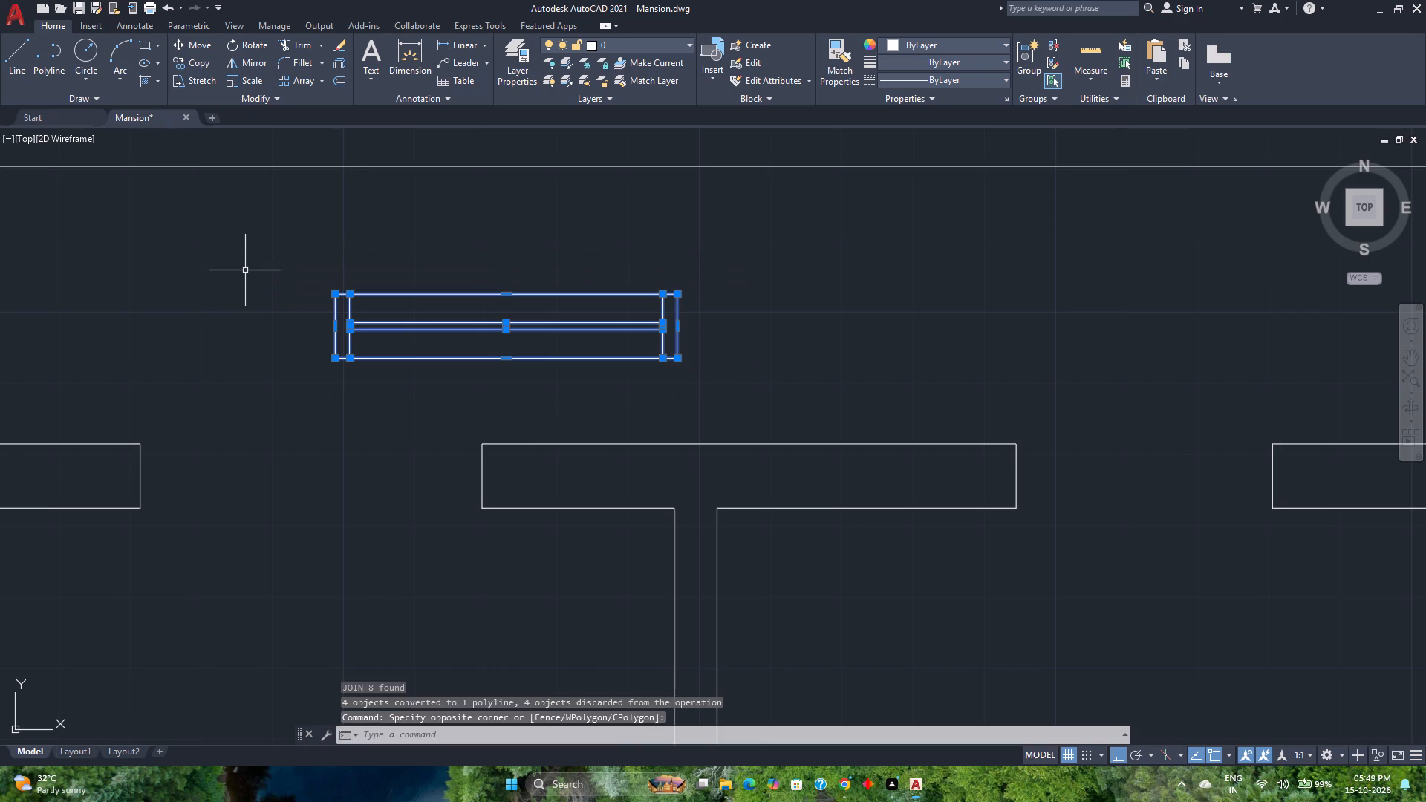
pyautogui.press('g')
pyautogui.press('Return')
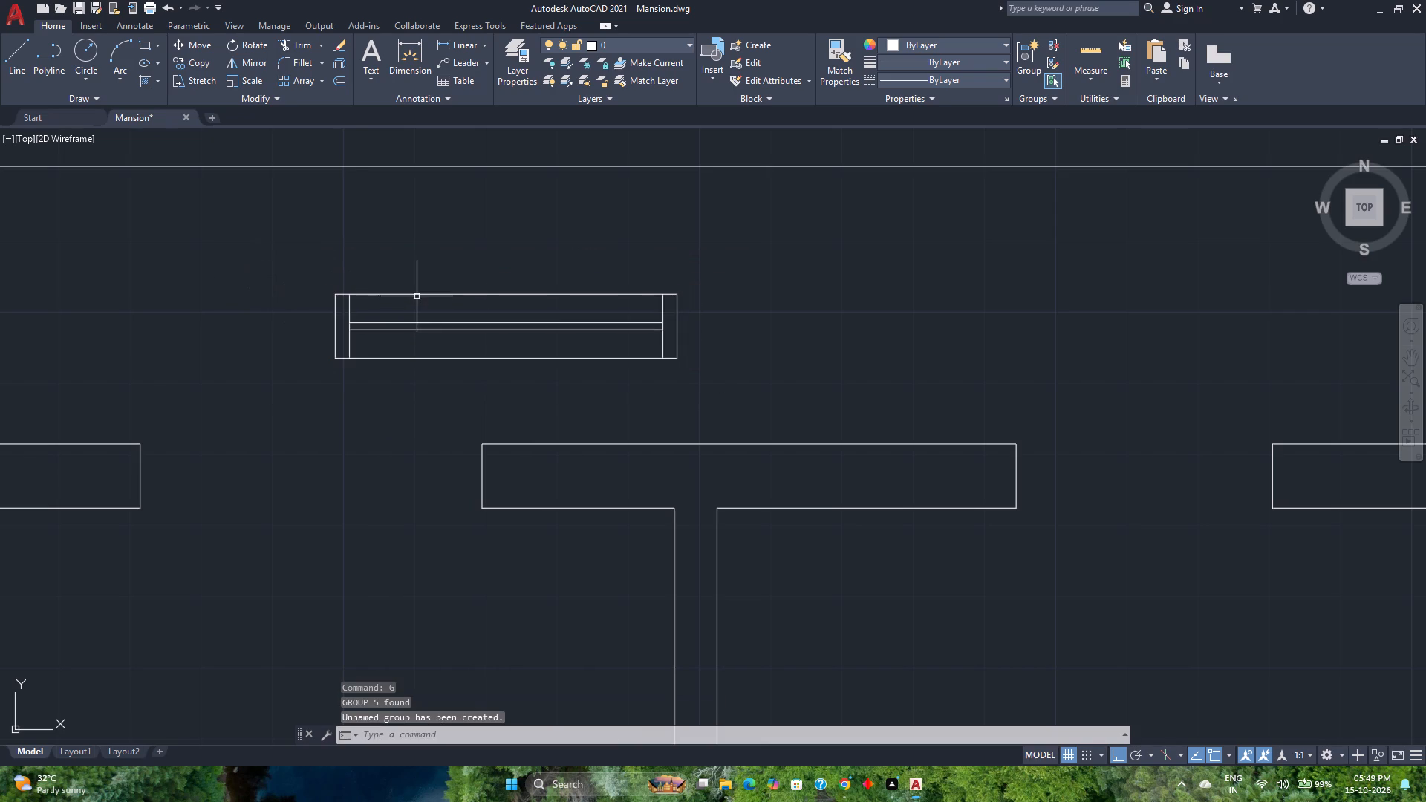
# Copy the grouped window symbol by its northwest corner into the western opening of the first plan's north wall.
pyautogui.click(421, 294)
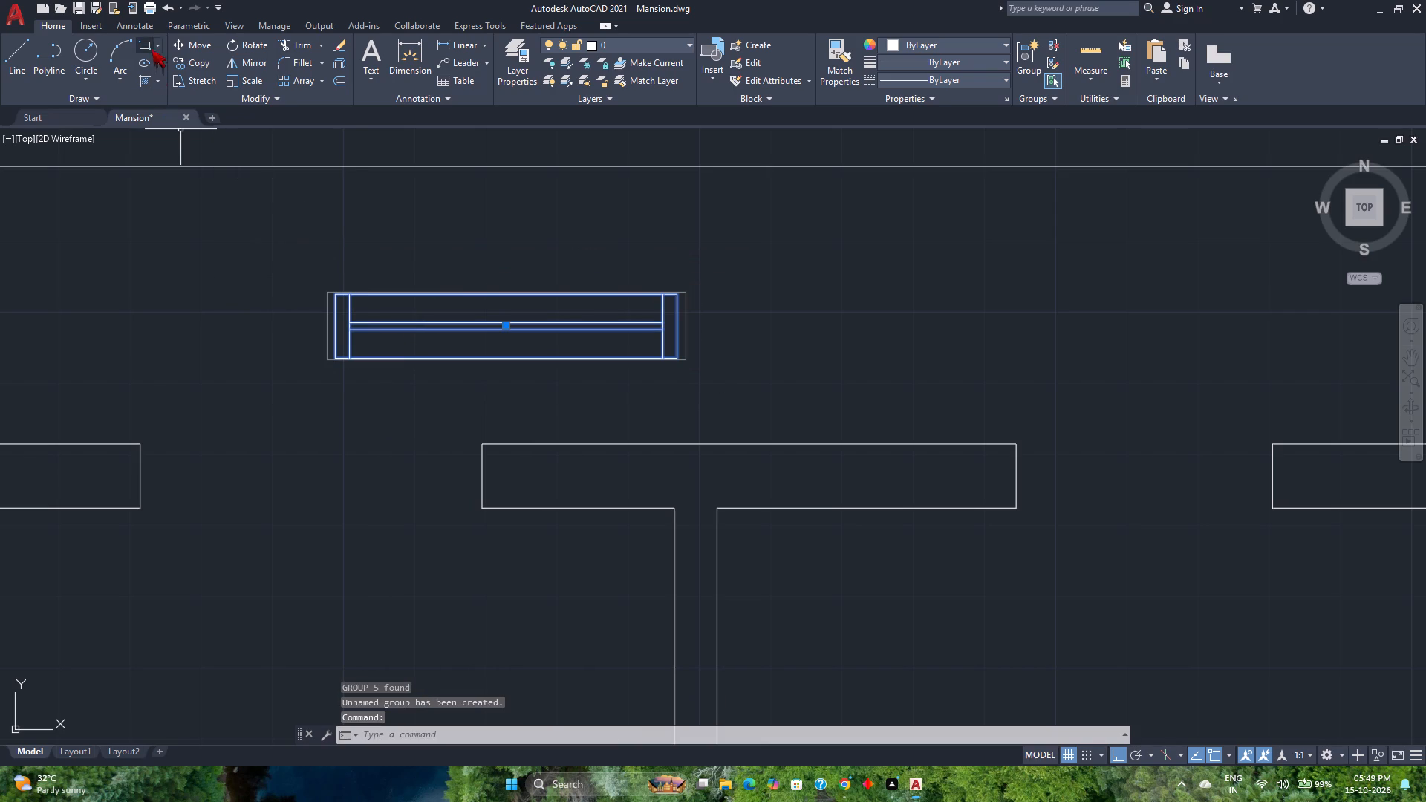
pyautogui.click(184, 48)
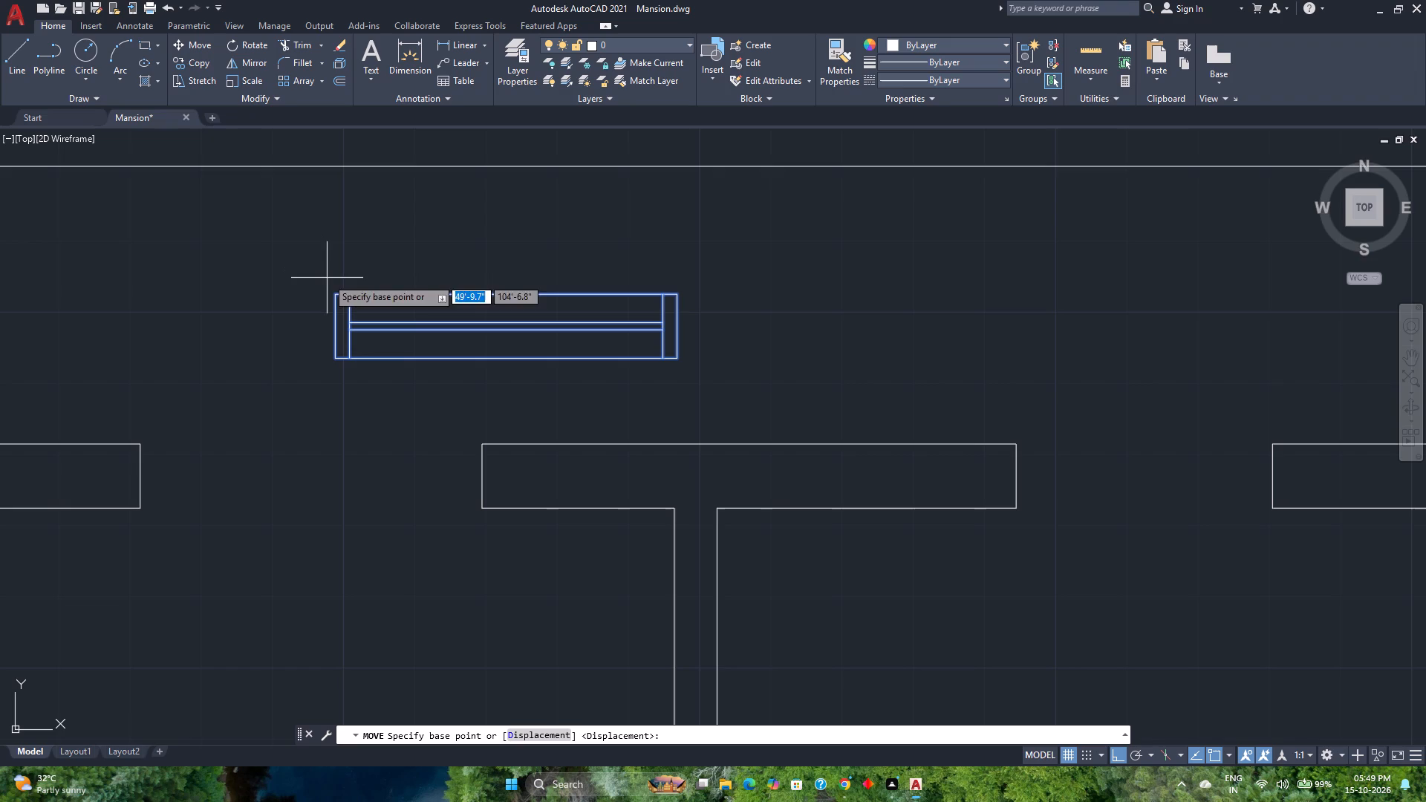
pyautogui.click(198, 65)
pyautogui.click(347, 295)
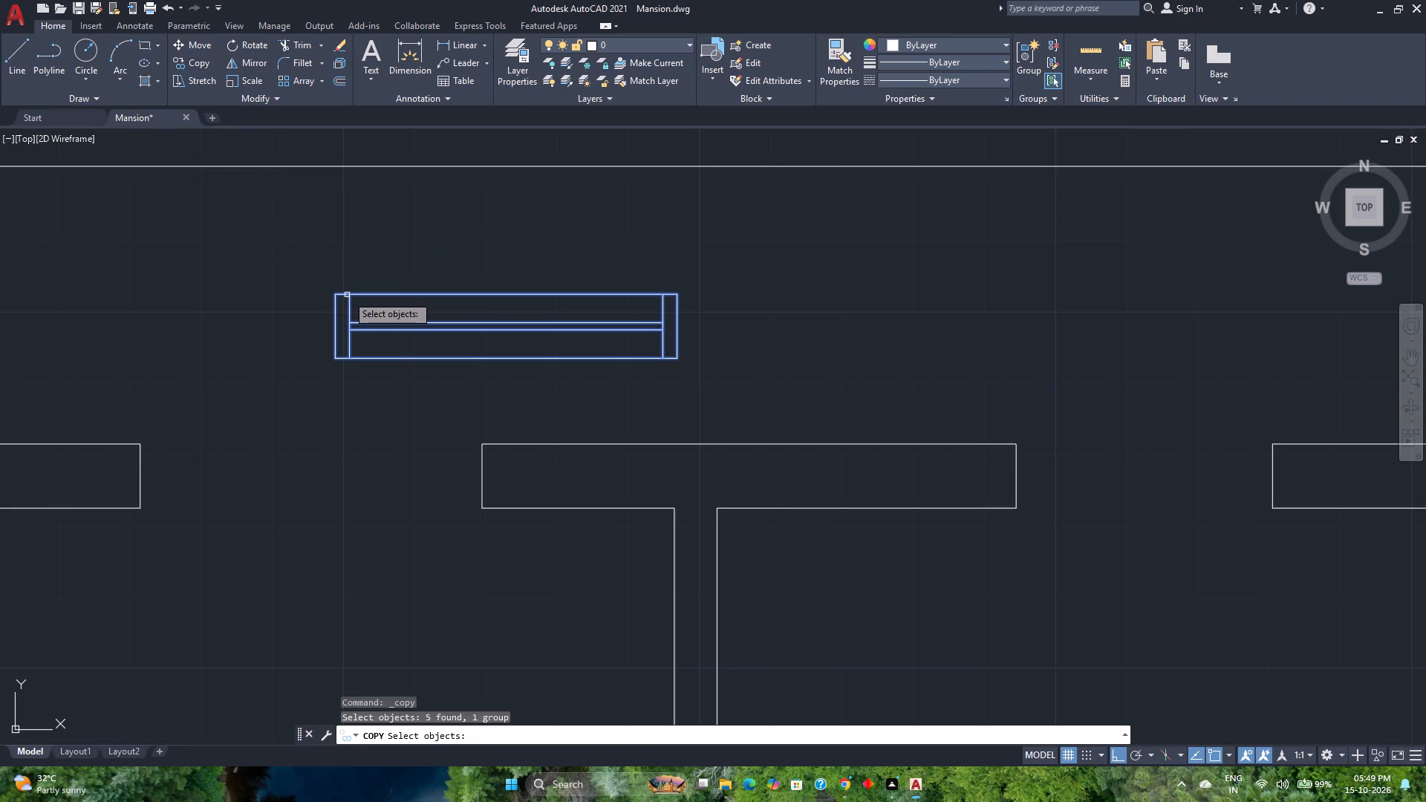
pyautogui.press('space')
pyautogui.click(329, 291)
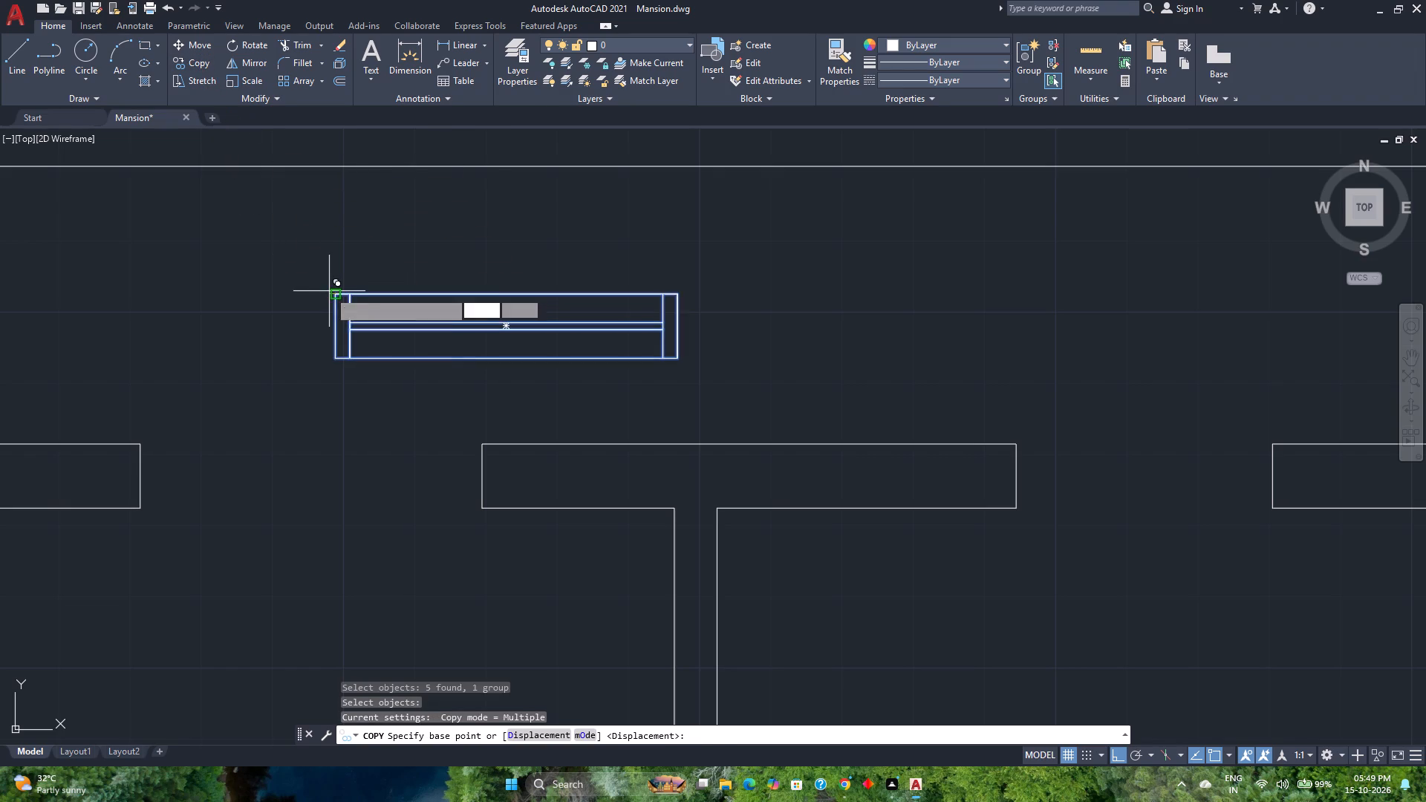
pyautogui.click(139, 442)
pyautogui.scroll(-2, 215, 442)
pyautogui.moveTo(215, 442); pyautogui.dragTo(399, 336, button='middle')
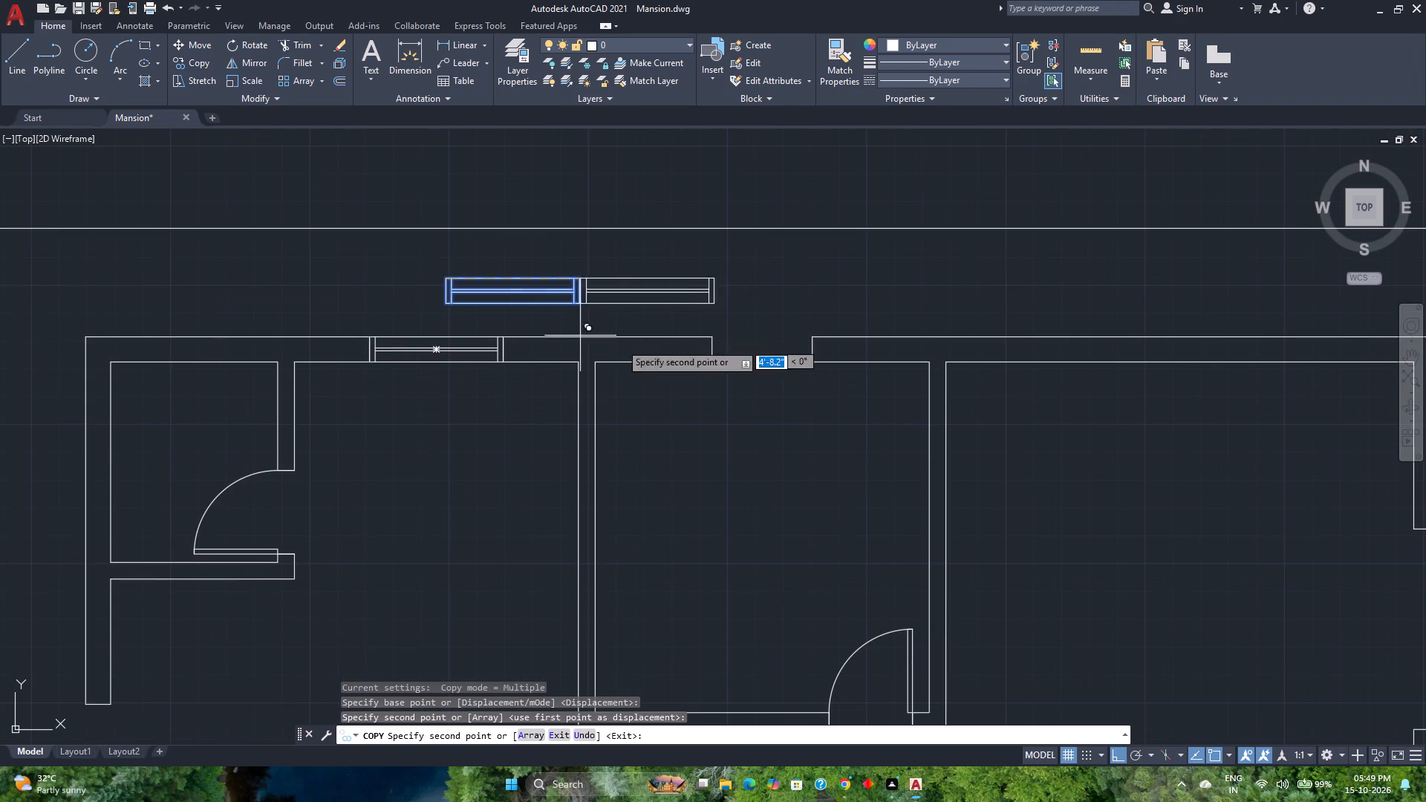
pyautogui.scroll(-2, 495, 391)
pyautogui.moveTo(489, 391); pyautogui.dragTo(359, 311, button='middle')
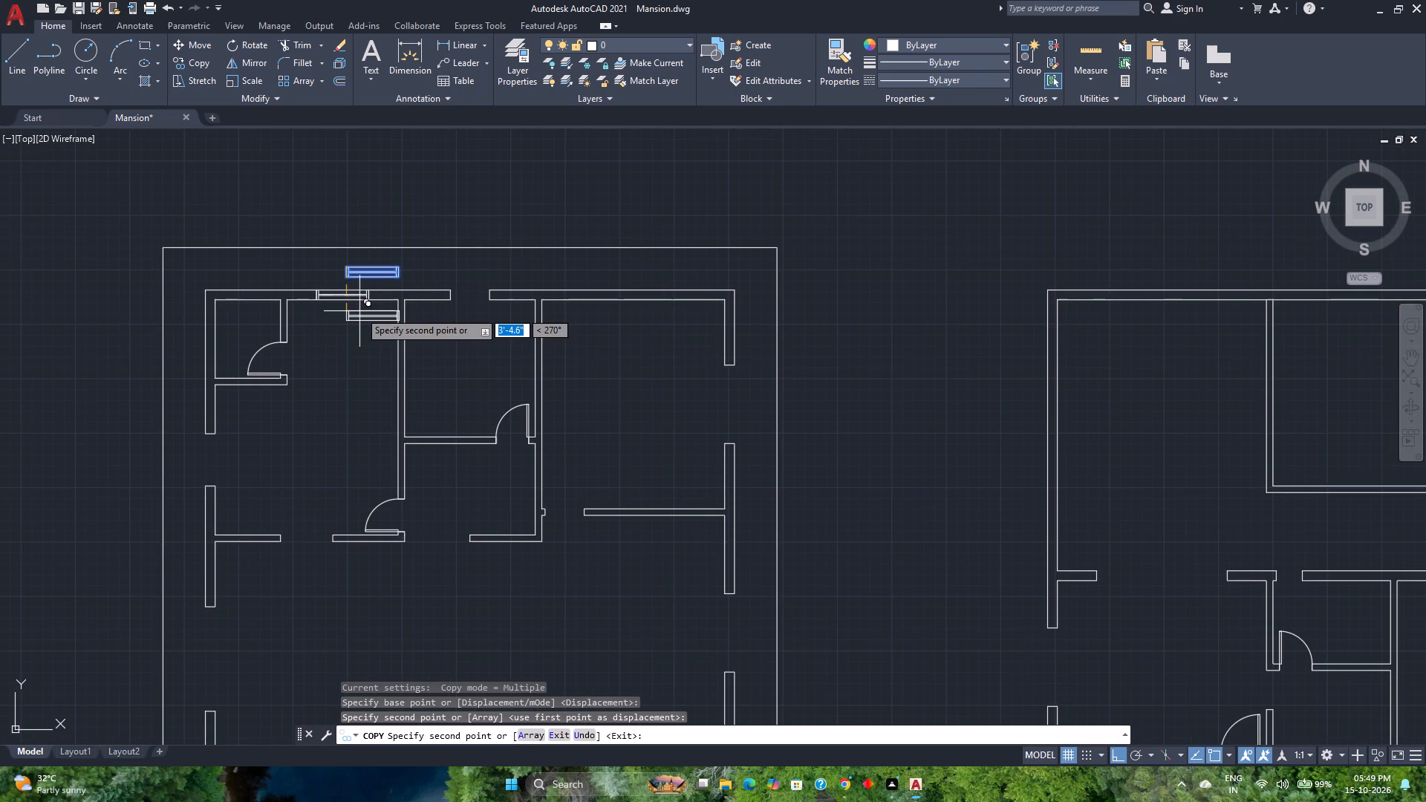
pyautogui.press('Escape')
# Measure the remaining wall openings across the floor plans with Quick measure to find where the window fits.
pyautogui.moveTo(276, 385); pyautogui.dragTo(434, 261, button='middle')
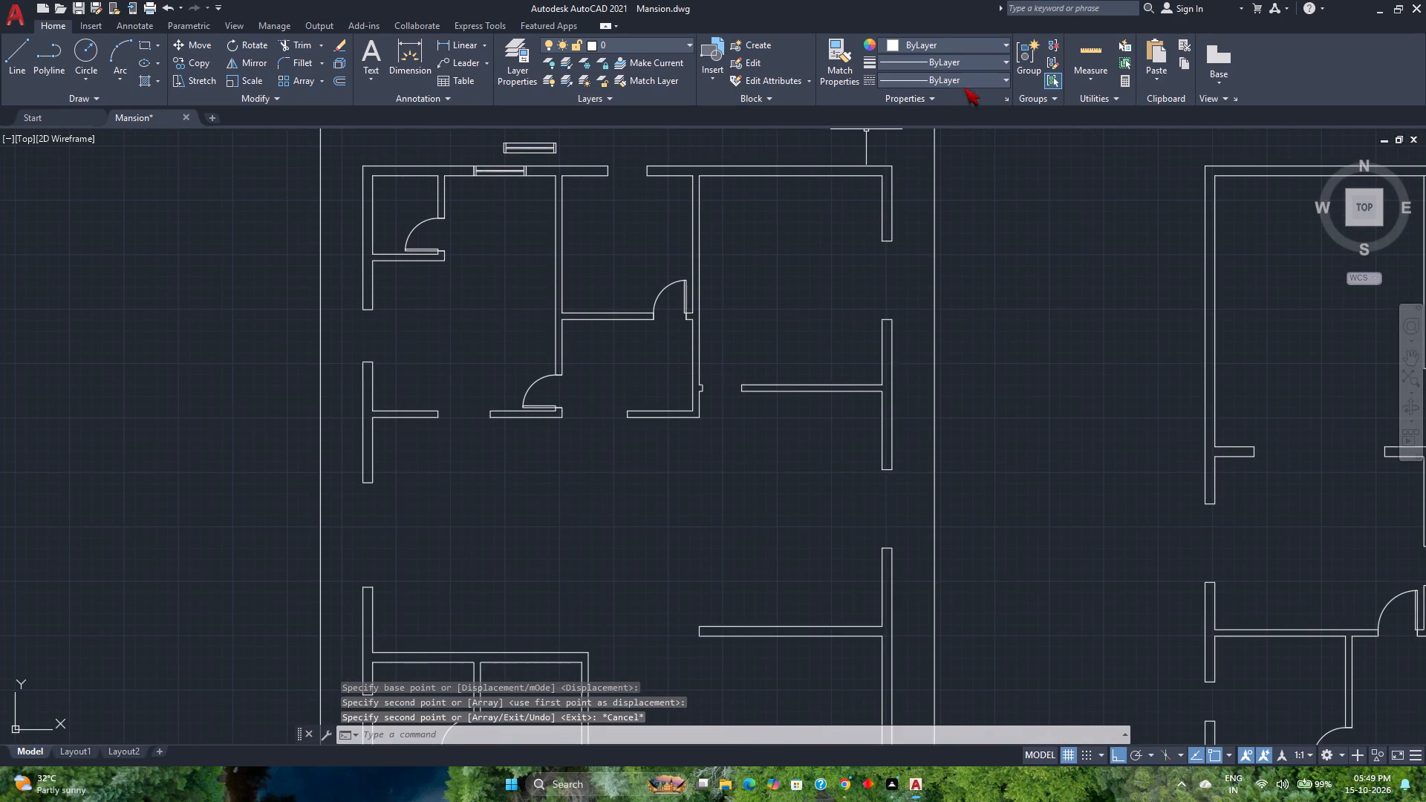
pyautogui.click(1085, 42)
pyautogui.scroll(1, 378, 345)
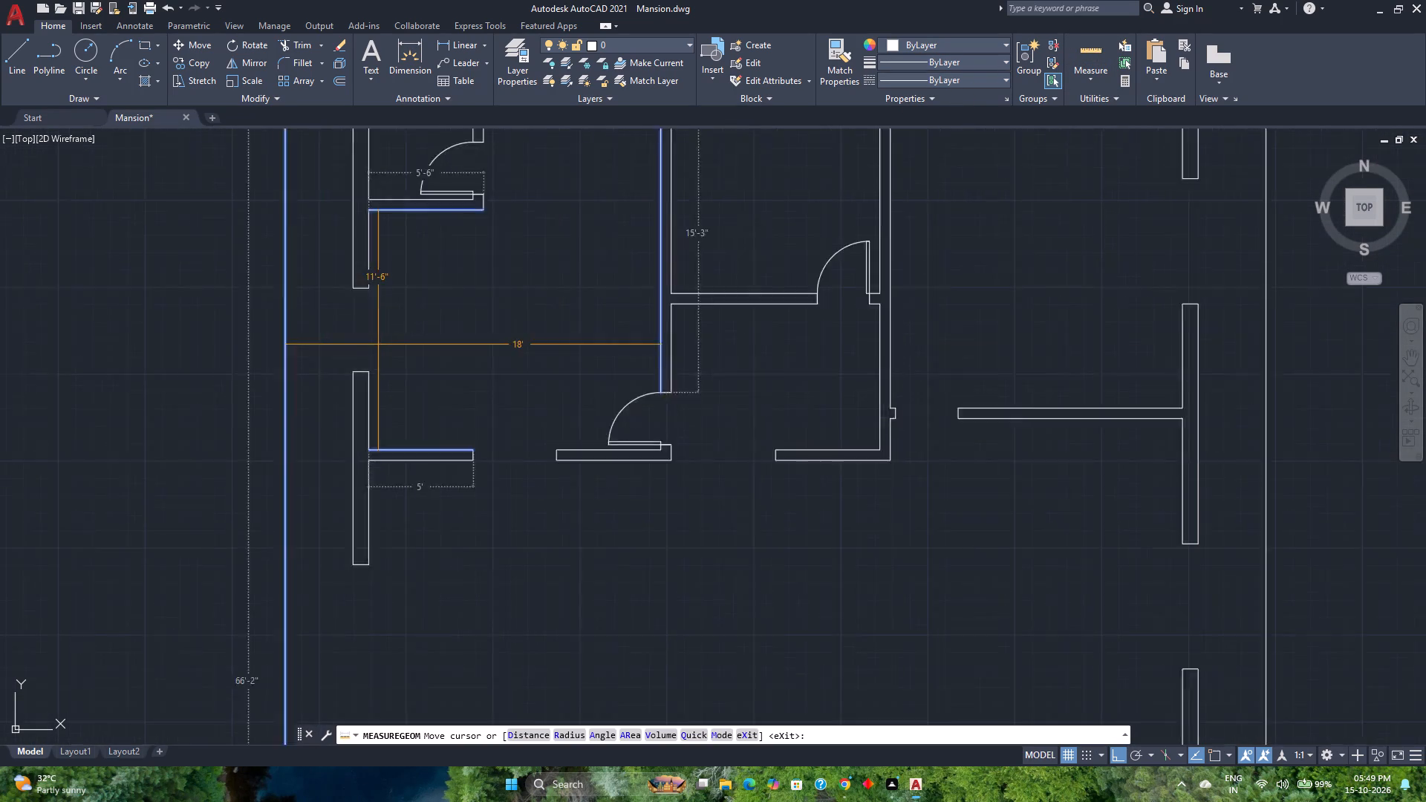
pyautogui.scroll(1, 378, 345)
pyautogui.scroll(-3, 353, 329)
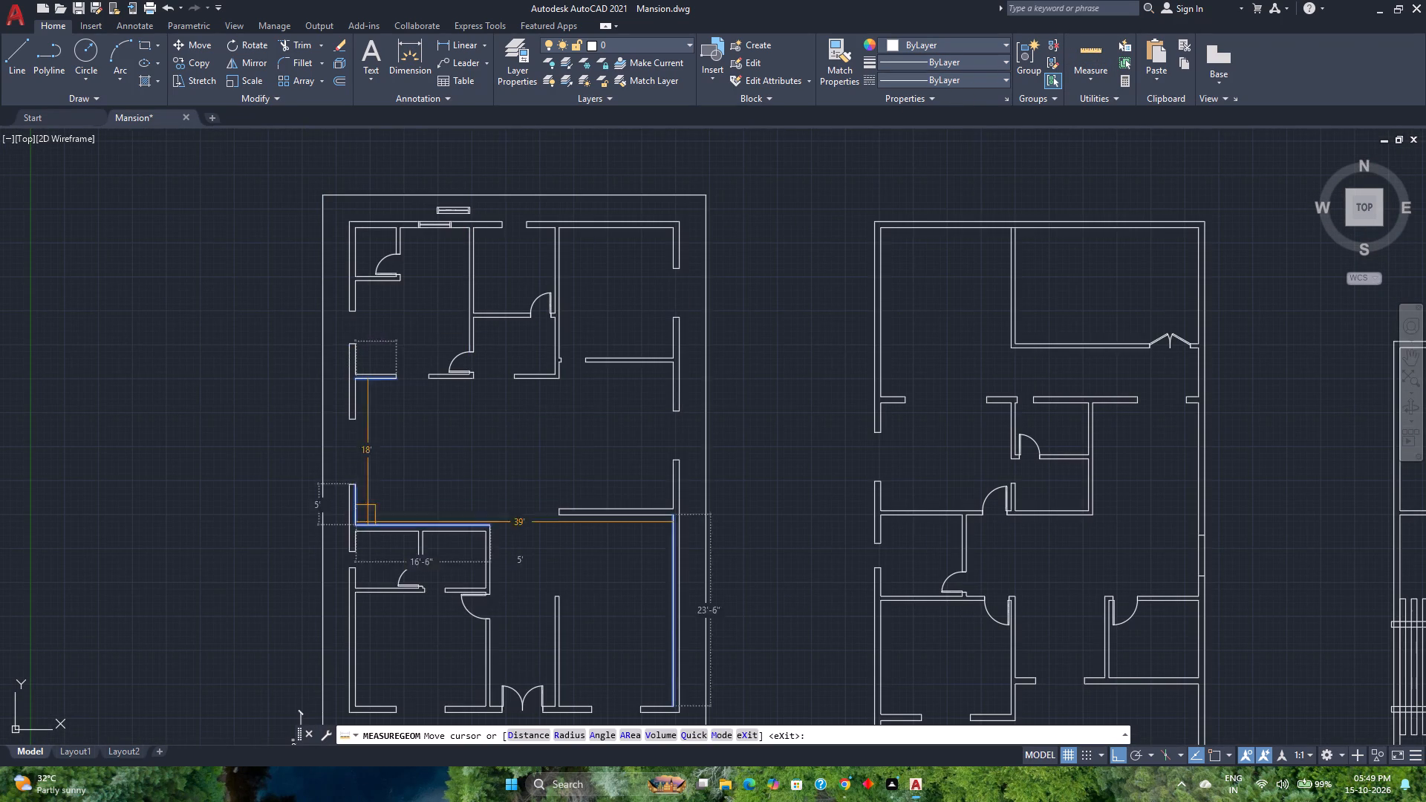
pyautogui.scroll(2, 518, 237)
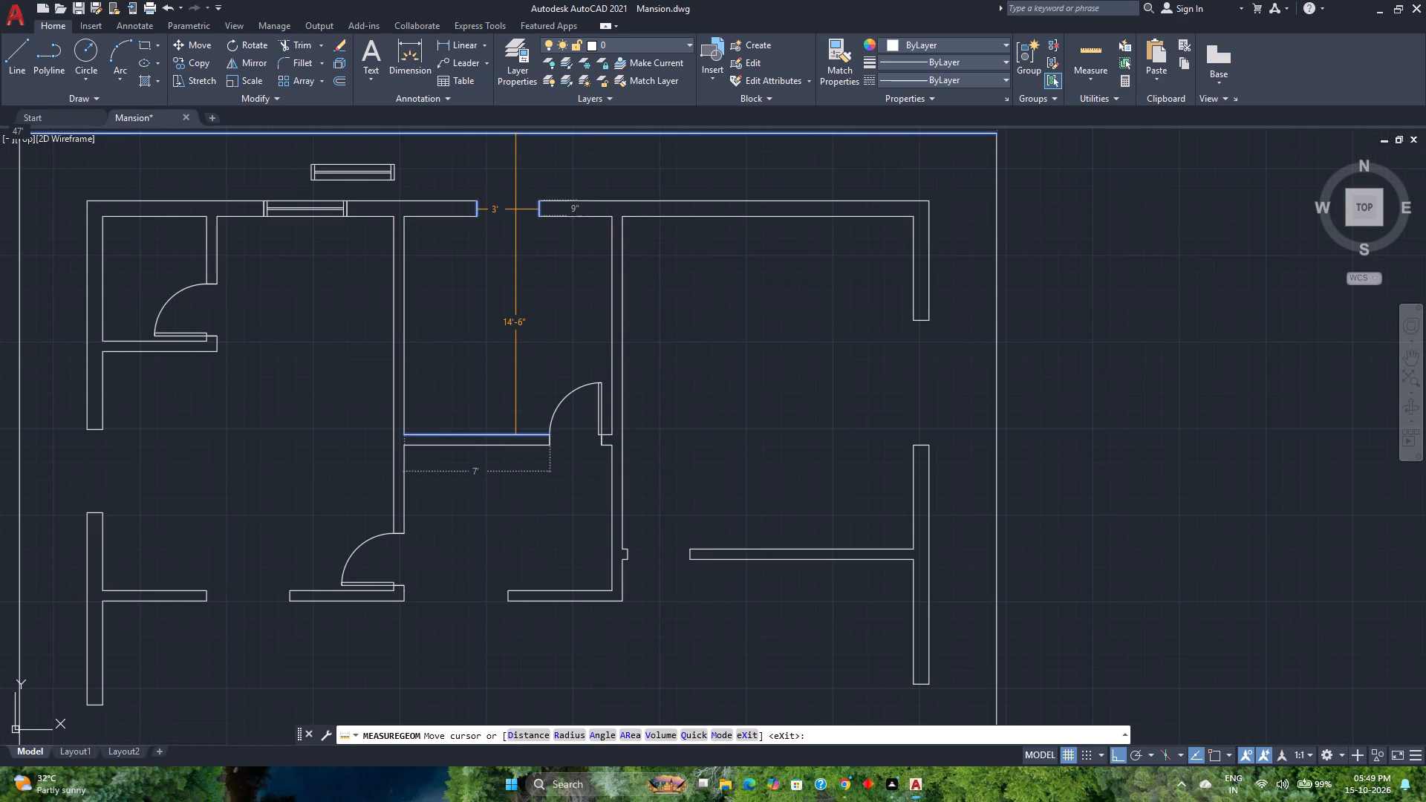
pyautogui.scroll(-4, 515, 209)
pyautogui.scroll(2, 556, 407)
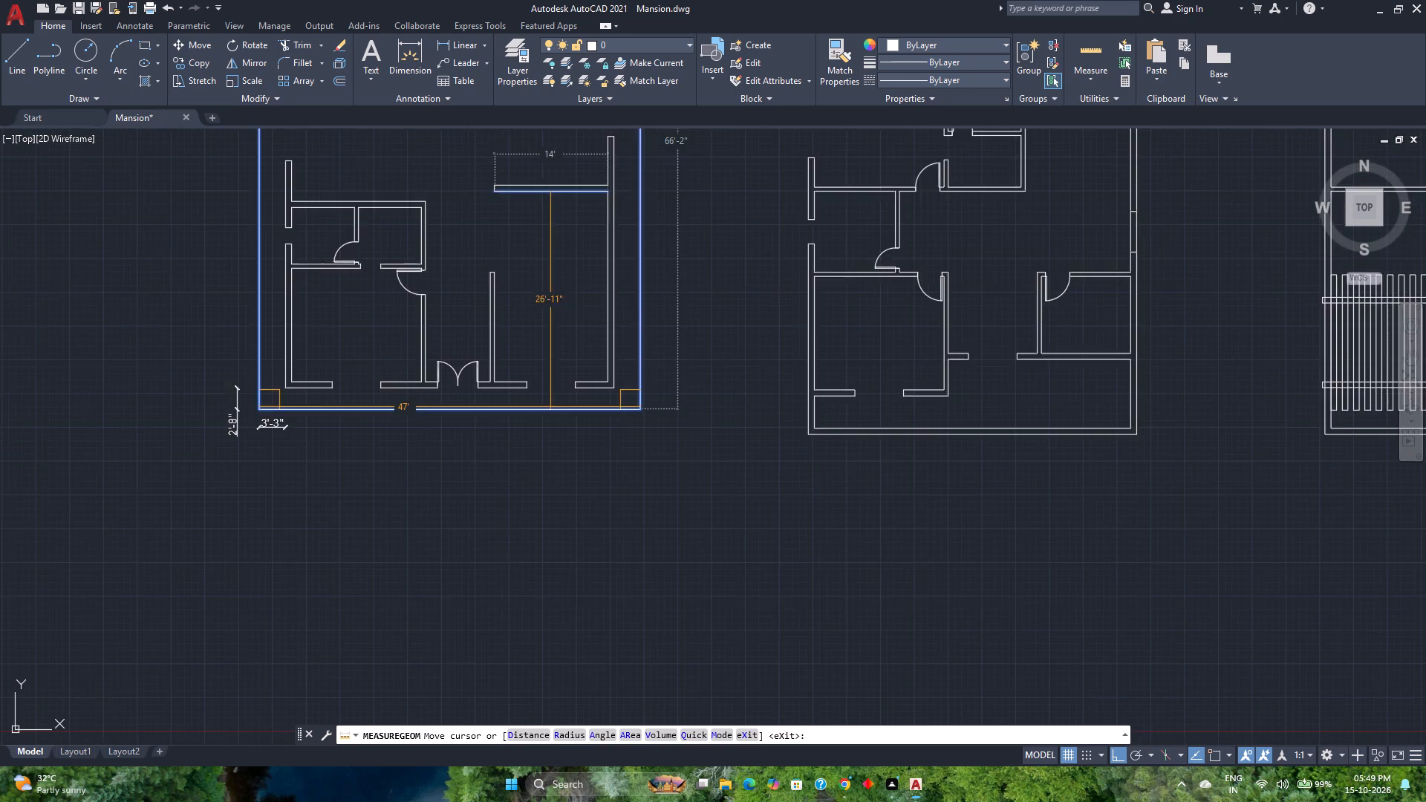
pyautogui.scroll(1, 547, 405)
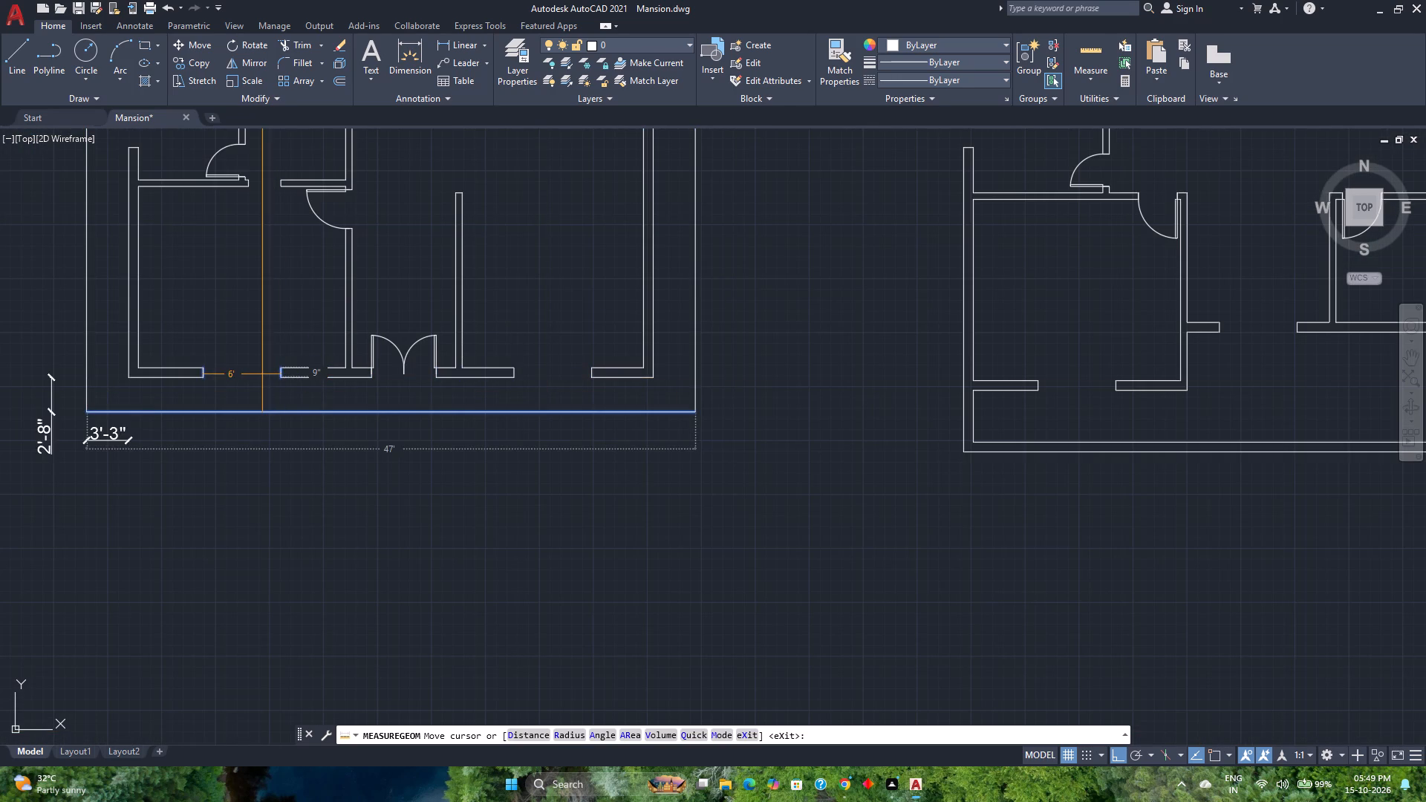
pyautogui.scroll(-2, 262, 374)
pyautogui.moveTo(262, 374); pyautogui.dragTo(279, 537, button='middle')
pyautogui.scroll(2, 440, 353)
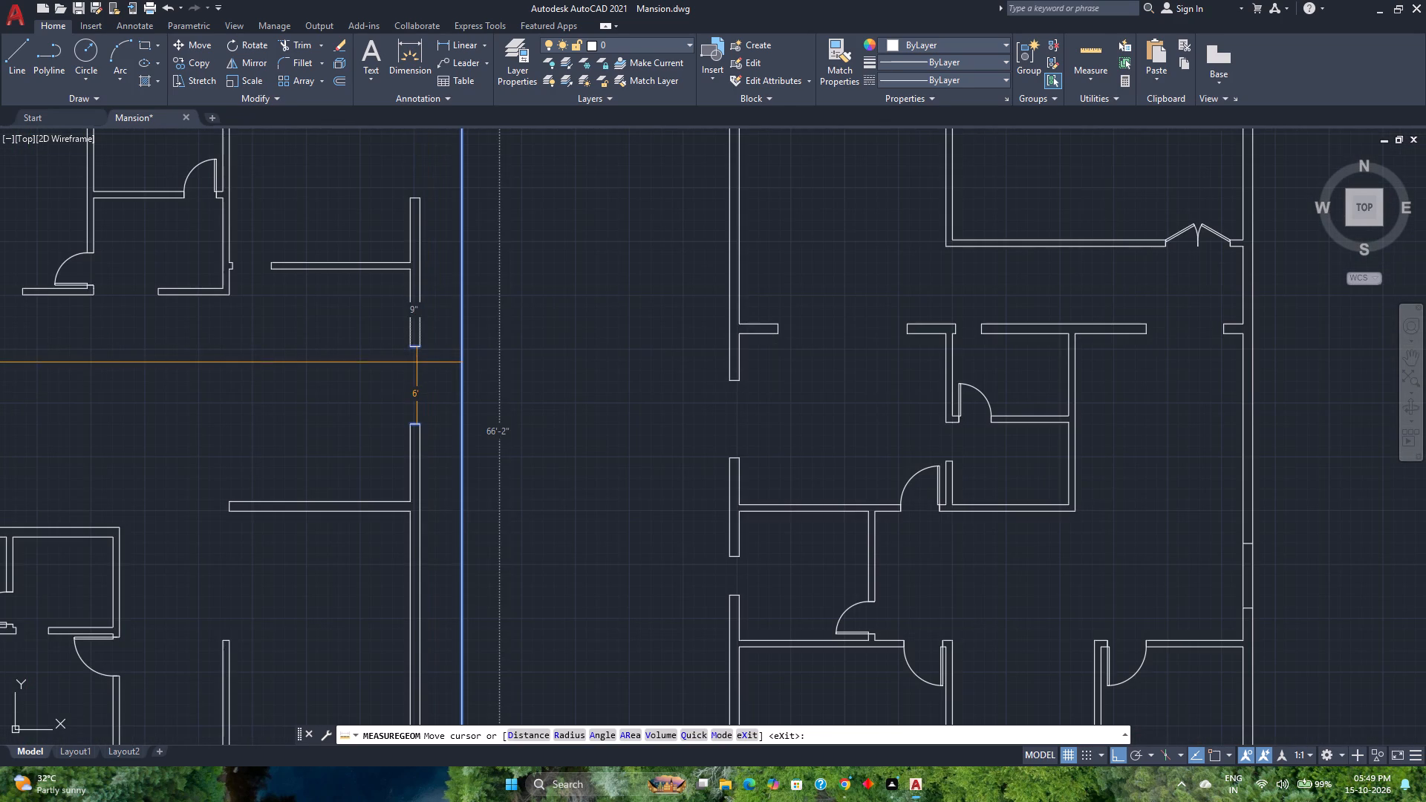
pyautogui.scroll(-1, 417, 362)
pyautogui.moveTo(417, 362); pyautogui.dragTo(382, 503, button='middle')
pyautogui.scroll(-1, 368, 483)
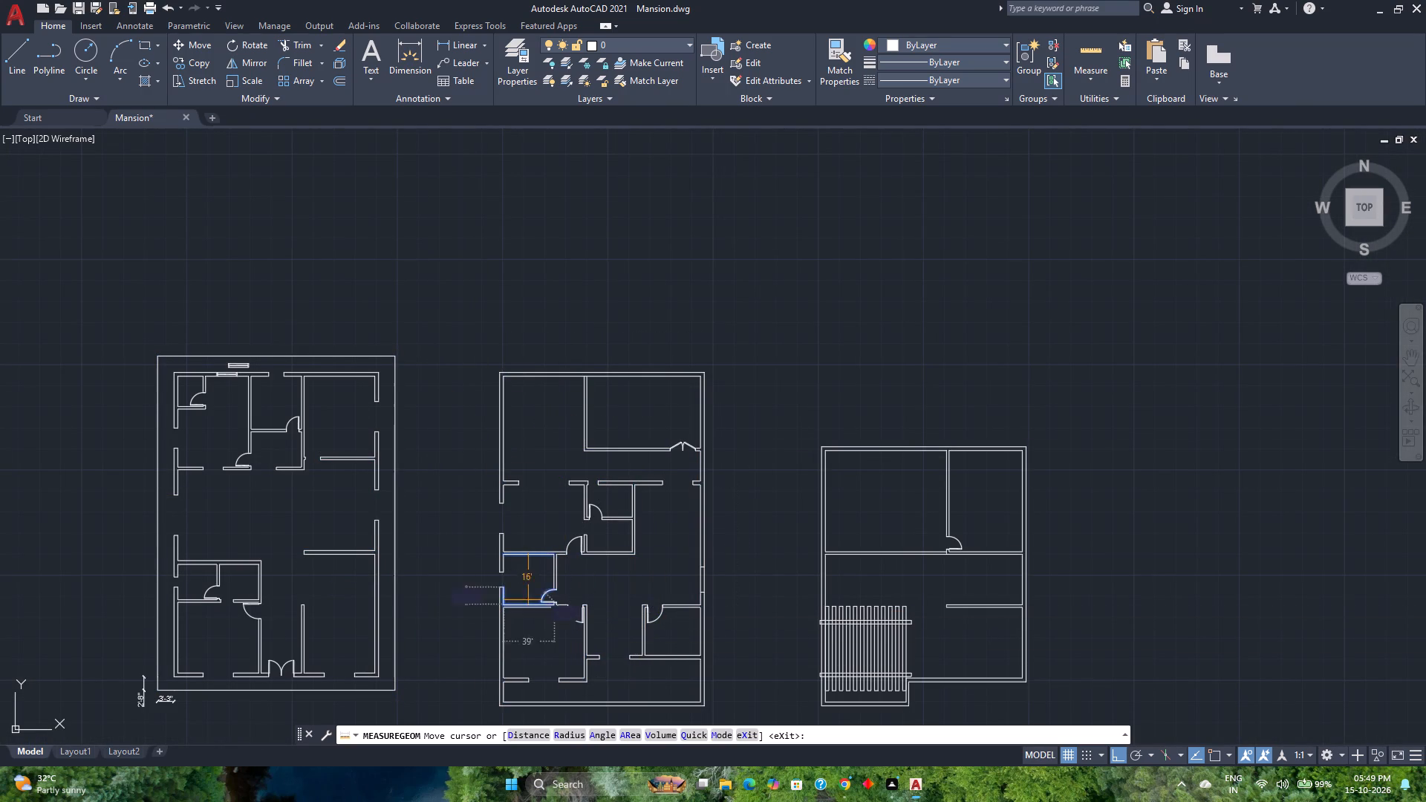
pyautogui.scroll(2, 234, 521)
pyautogui.moveTo(120, 374); pyautogui.dragTo(276, 592, button='middle')
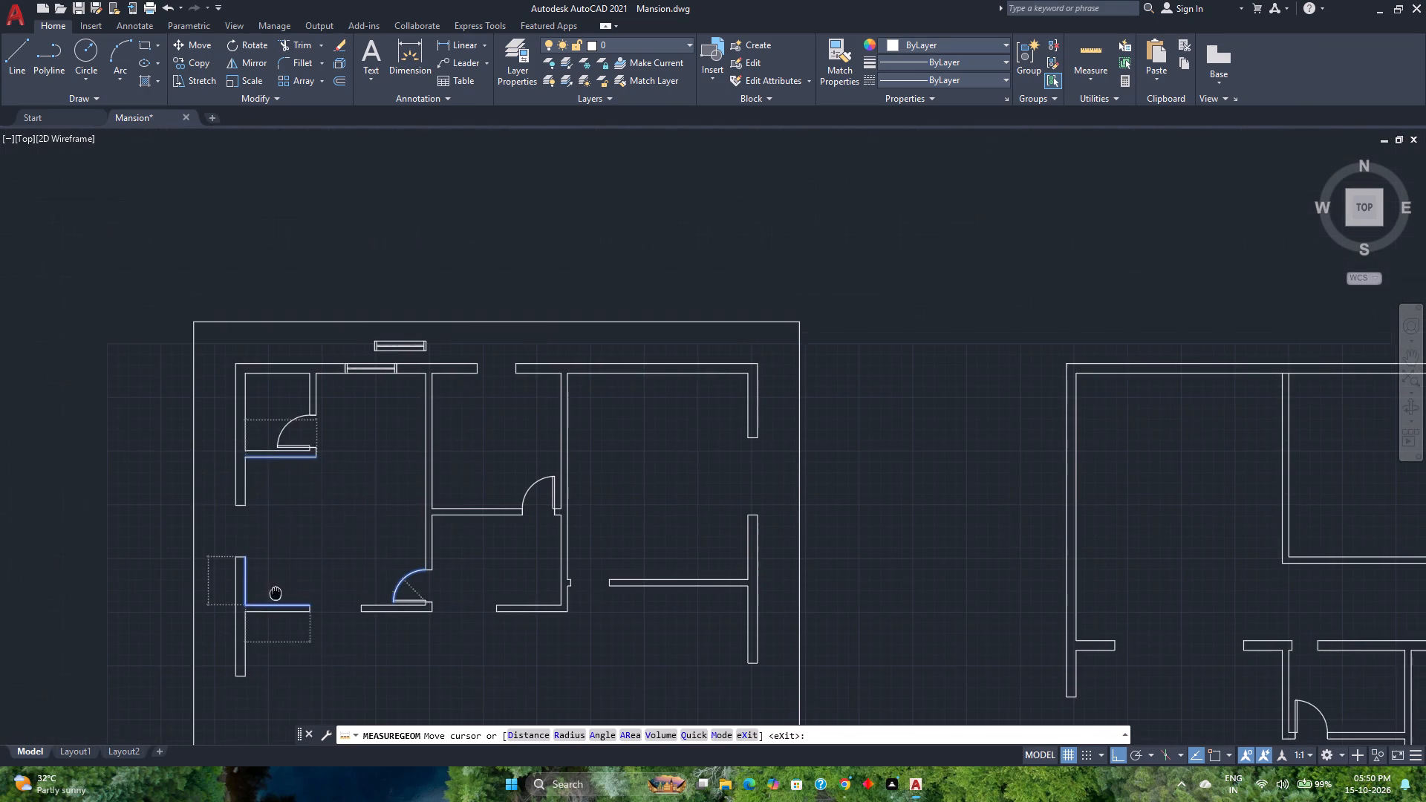
pyautogui.press('Escape')
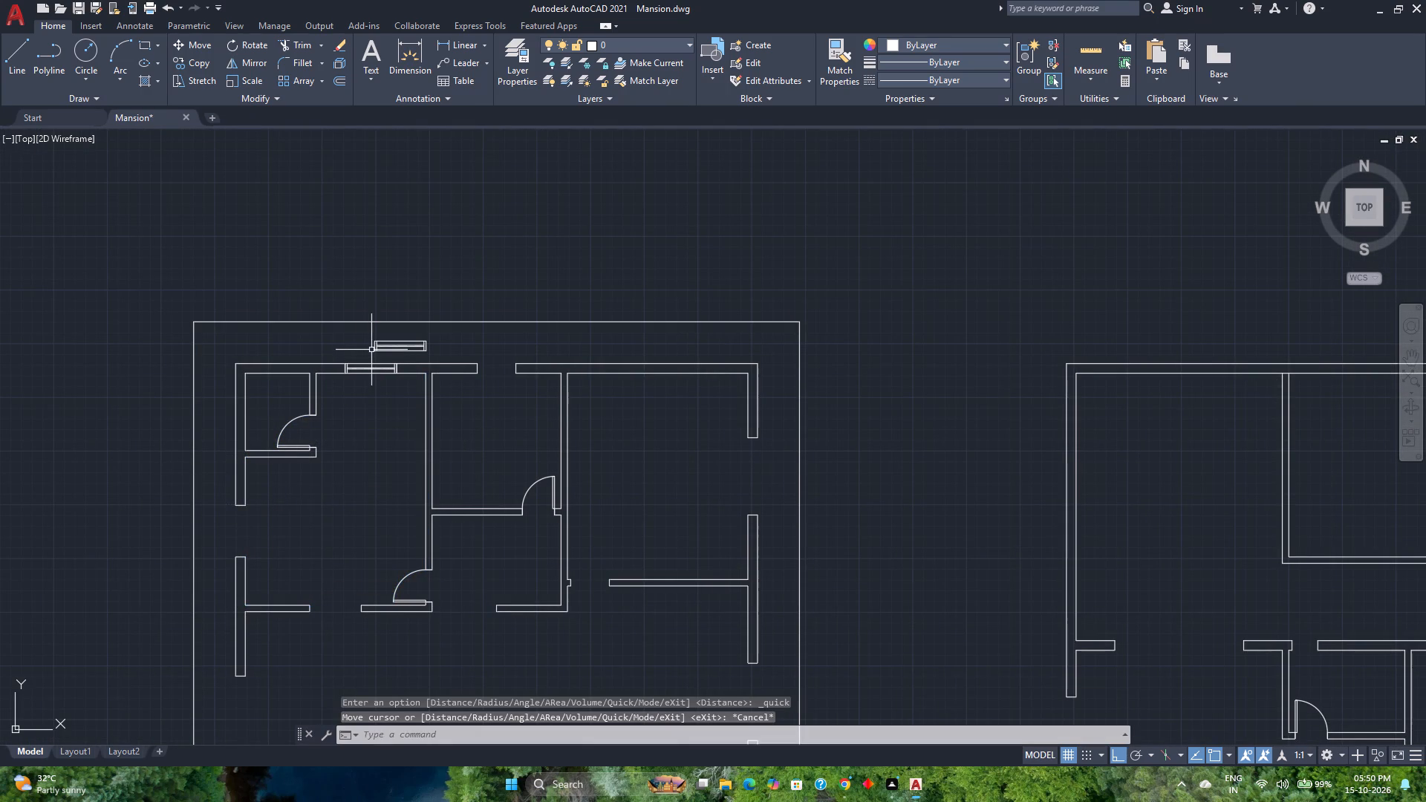
# Rotate the original window symbol above the first plan's north wall by 90° so it stands north-south.
pyautogui.click(374, 350)
pyautogui.click(248, 45)
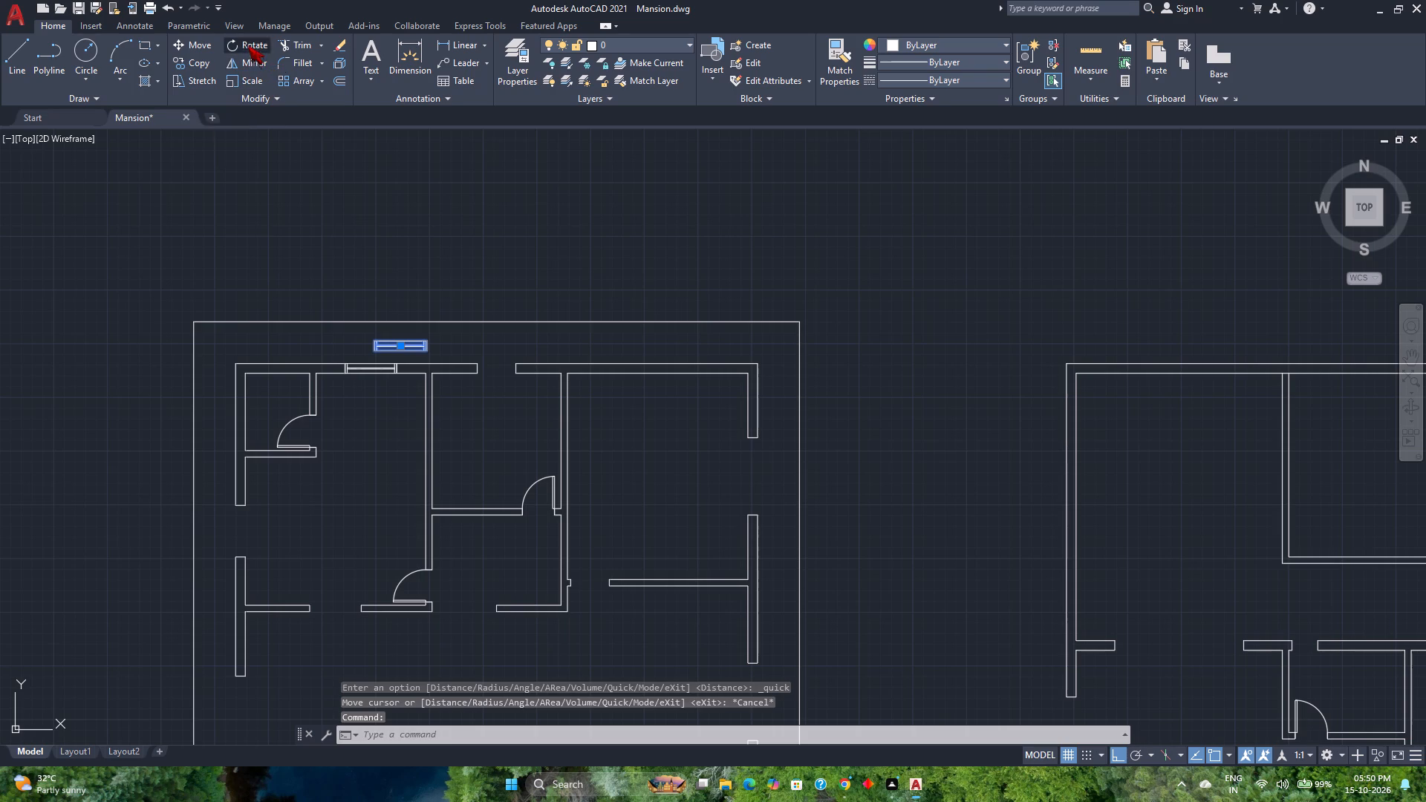
pyautogui.click(414, 316)
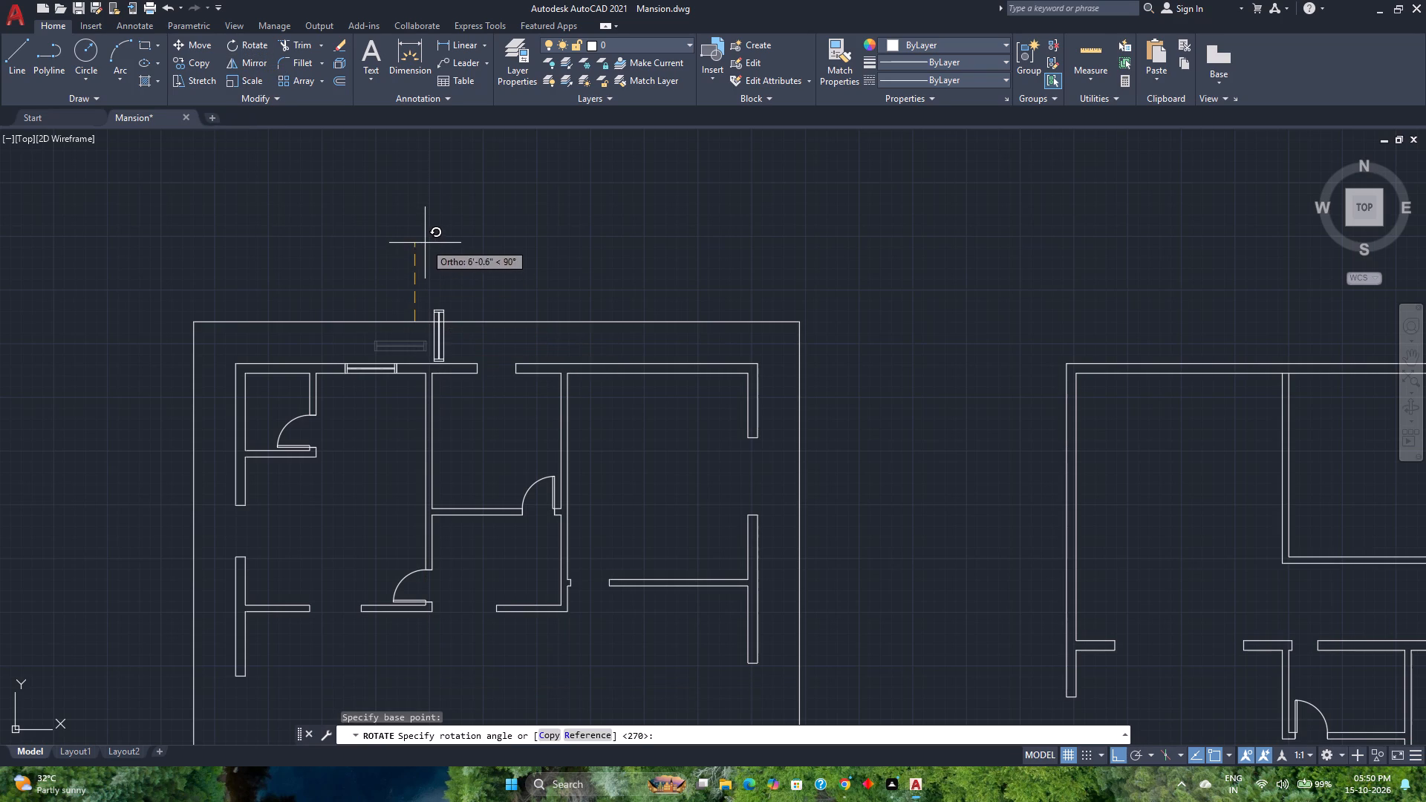
pyautogui.click(425, 243)
# Move the rotated window symbol by its northeast corner into the northernmost opening of the first plan's west wall.
pyautogui.click(442, 356)
pyautogui.scroll(3, 472, 319)
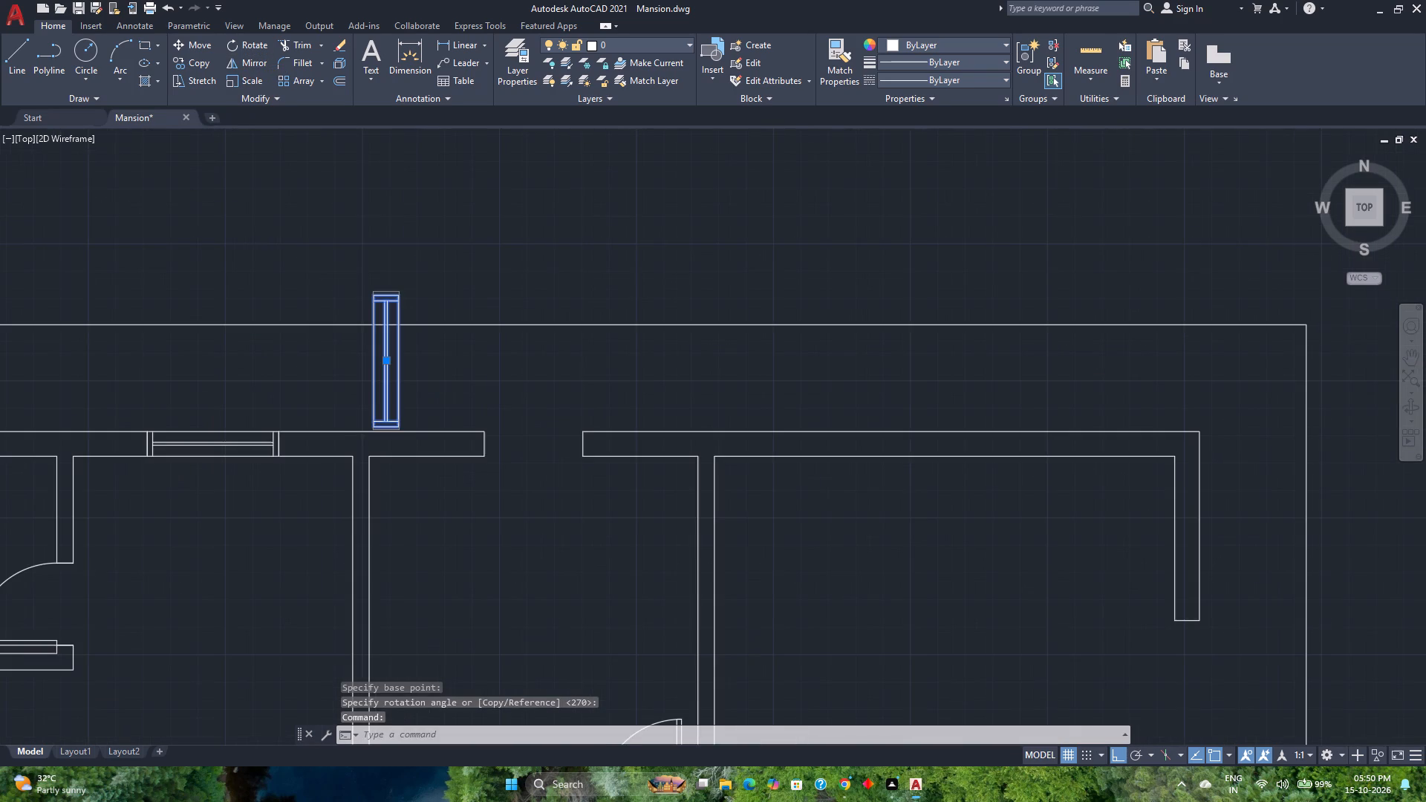
pyautogui.press('m')
pyautogui.press('Return')
pyautogui.scroll(1, 363, 290)
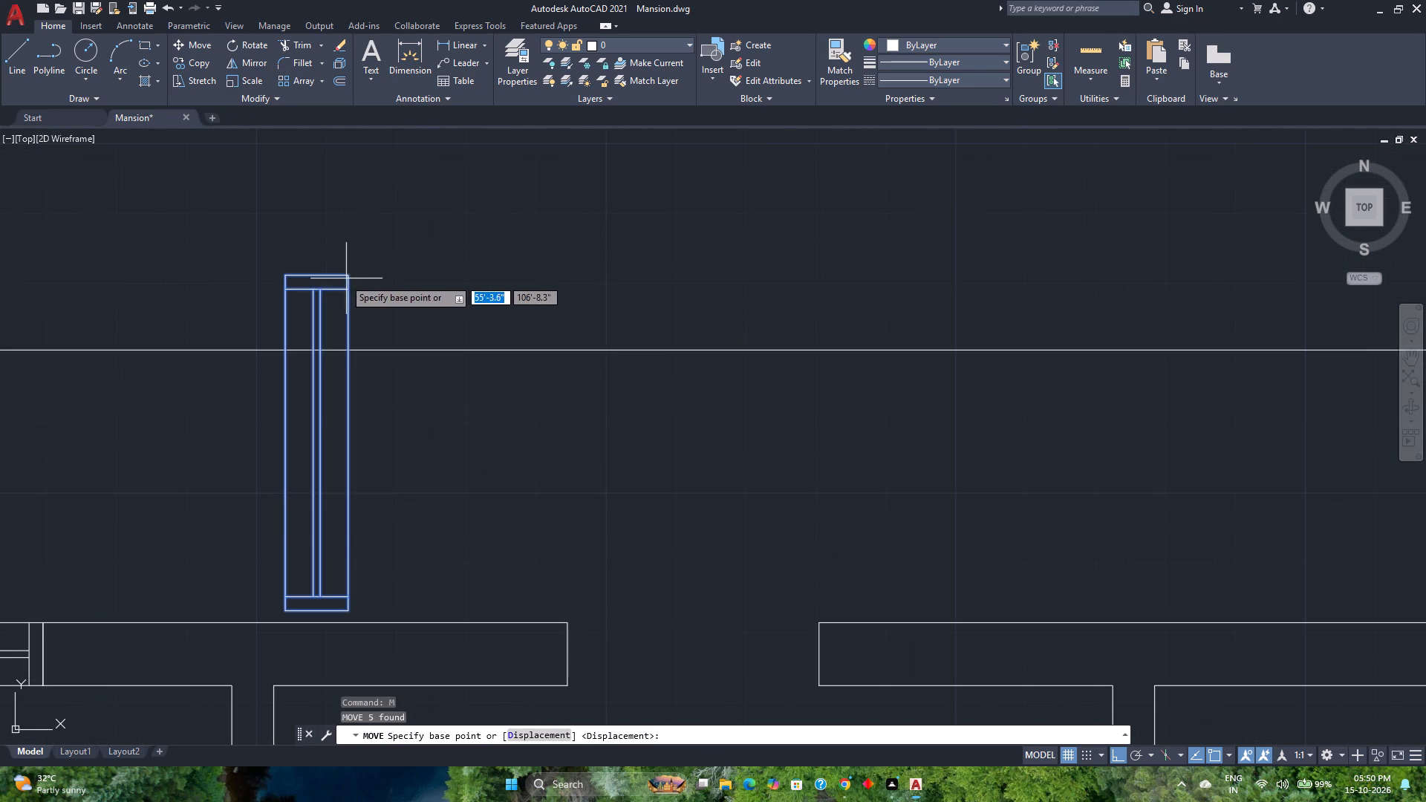
pyautogui.click(343, 277)
pyautogui.scroll(-6, 342, 285)
pyautogui.scroll(1, 258, 377)
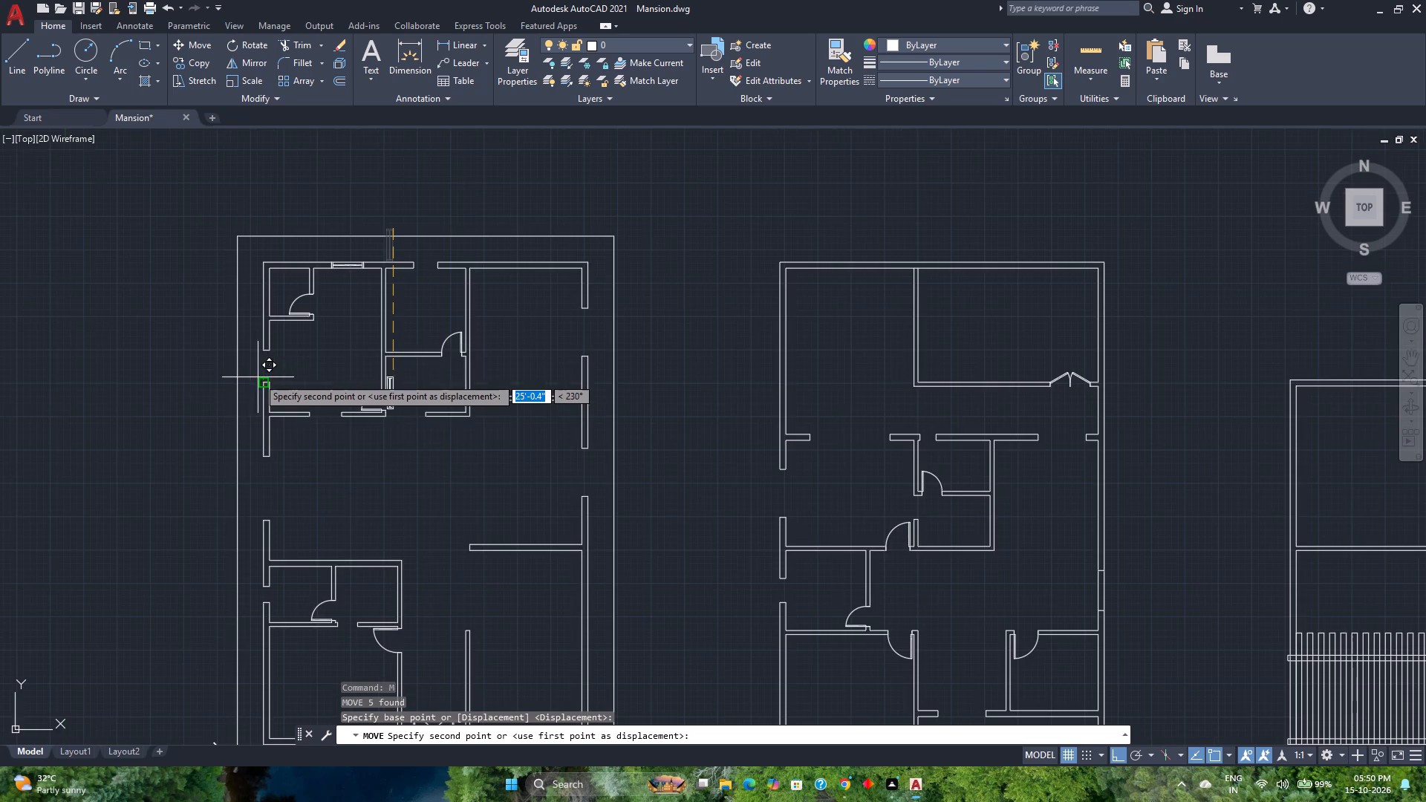
pyautogui.scroll(3, 267, 359)
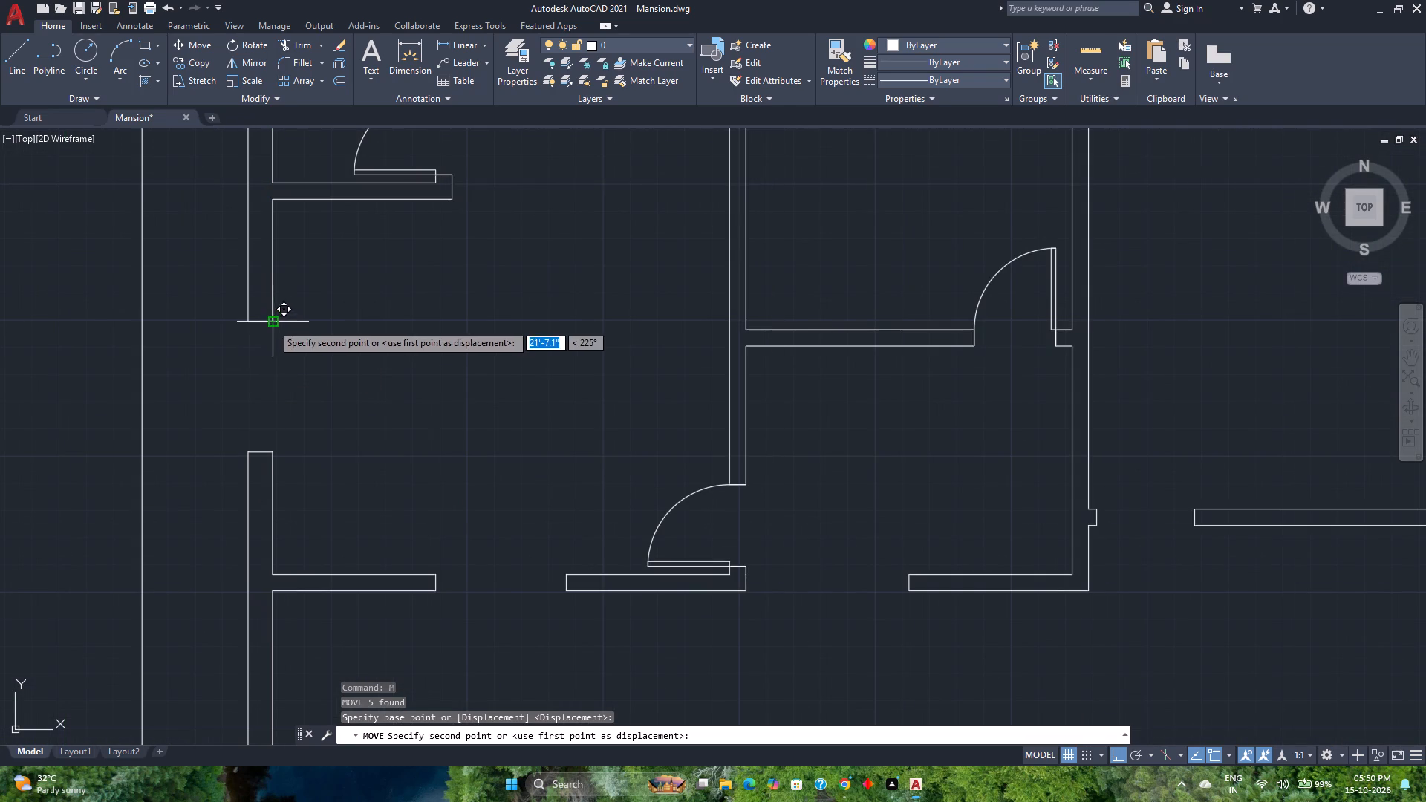
pyautogui.click(272, 324)
pyautogui.press('Escape')
pyautogui.scroll(-3, 353, 403)
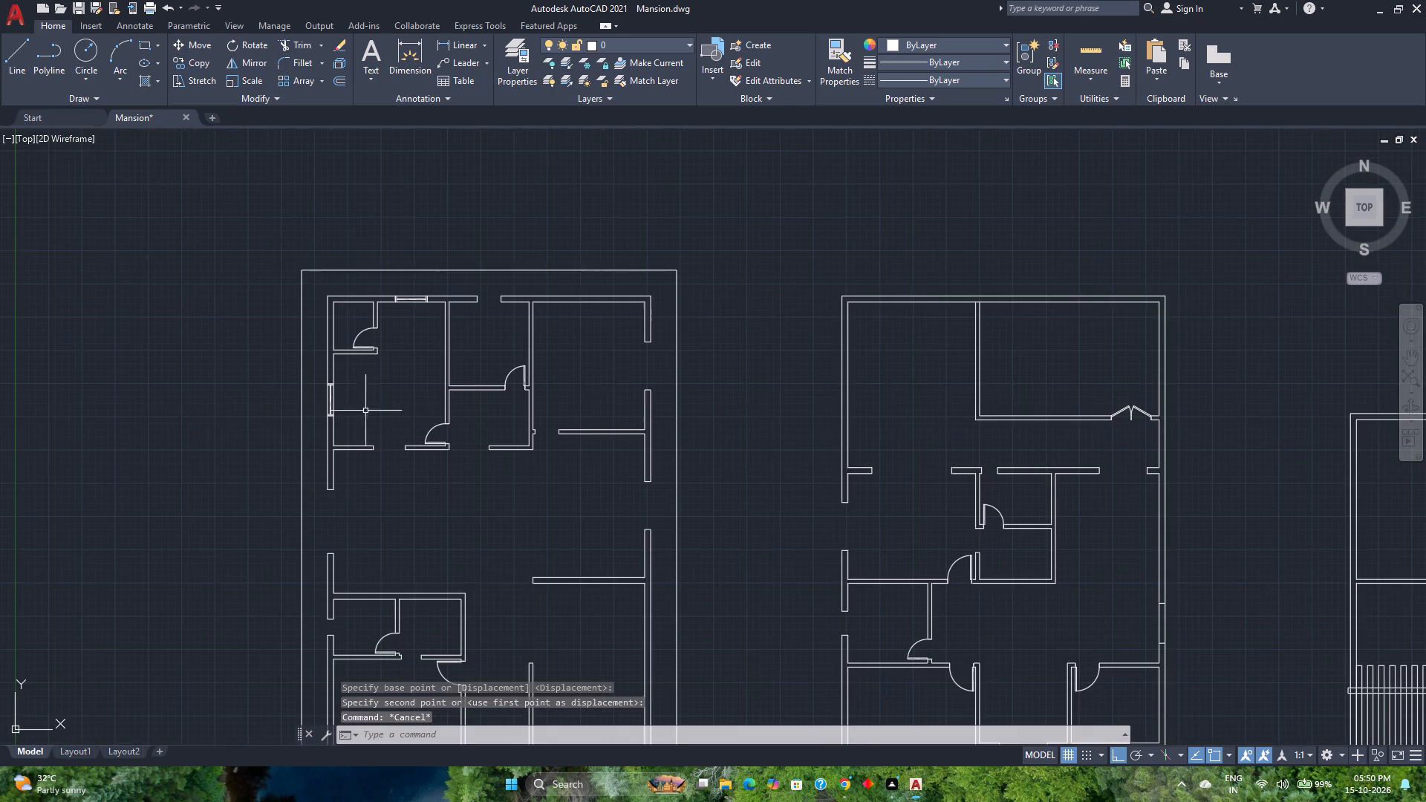
# Save the drawing.
pyautogui.hotkey('ctrl', 's')
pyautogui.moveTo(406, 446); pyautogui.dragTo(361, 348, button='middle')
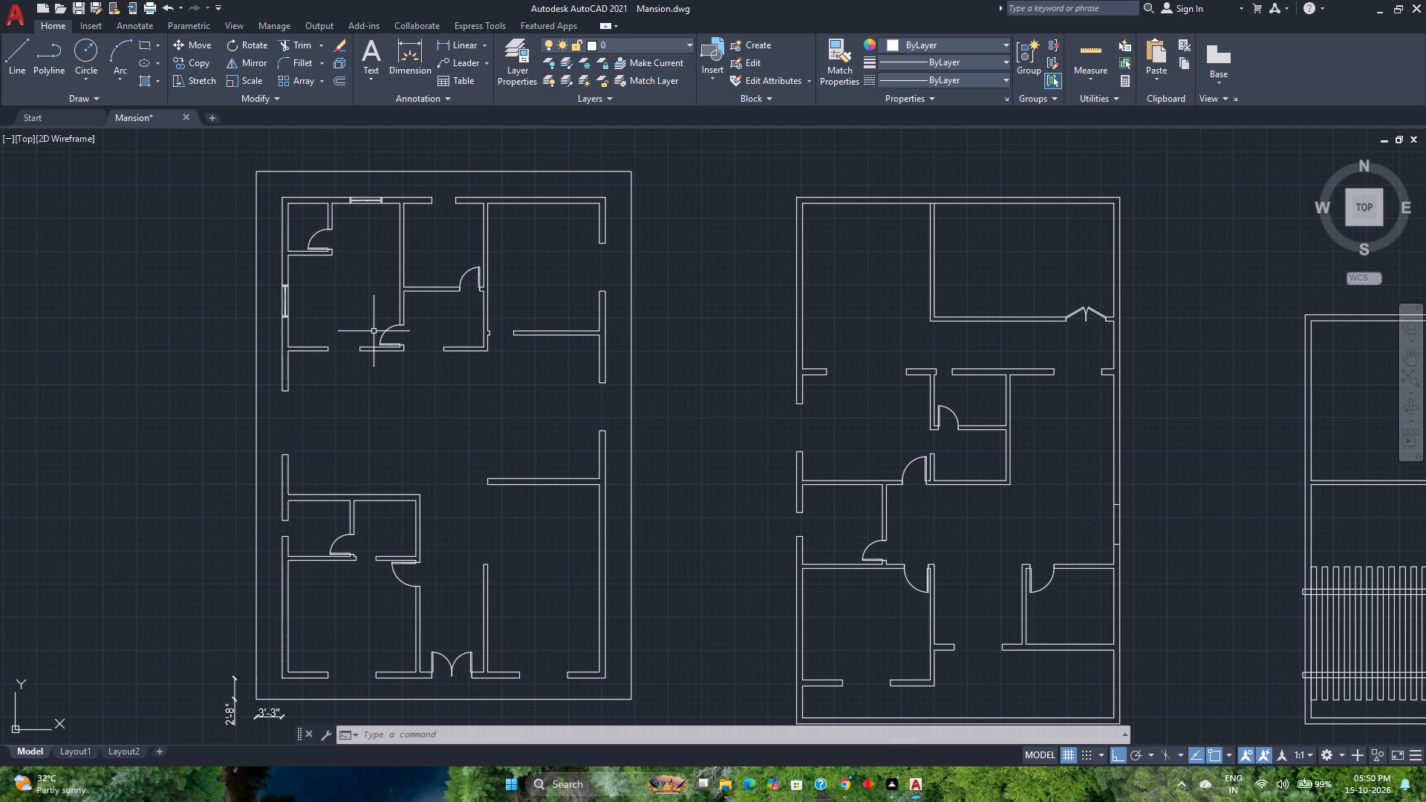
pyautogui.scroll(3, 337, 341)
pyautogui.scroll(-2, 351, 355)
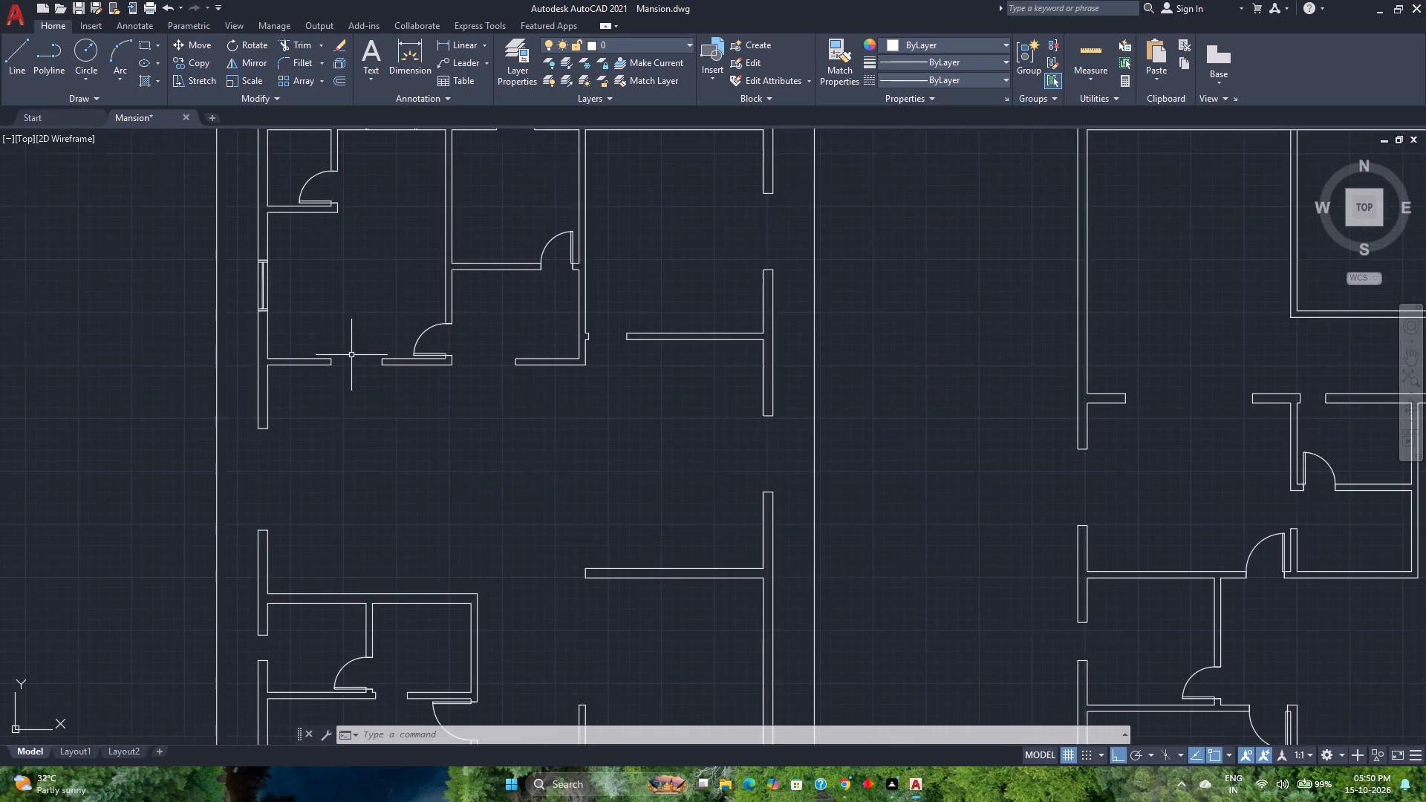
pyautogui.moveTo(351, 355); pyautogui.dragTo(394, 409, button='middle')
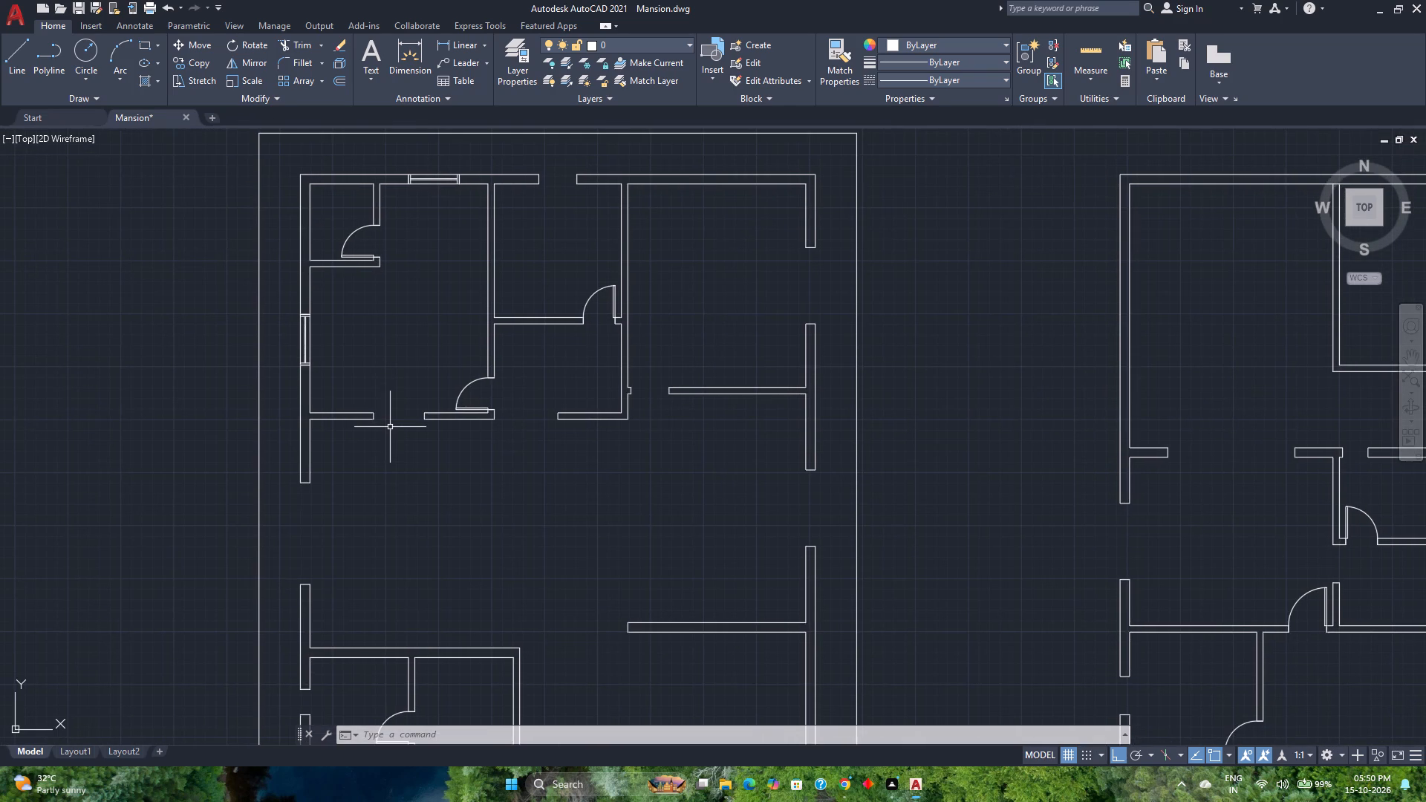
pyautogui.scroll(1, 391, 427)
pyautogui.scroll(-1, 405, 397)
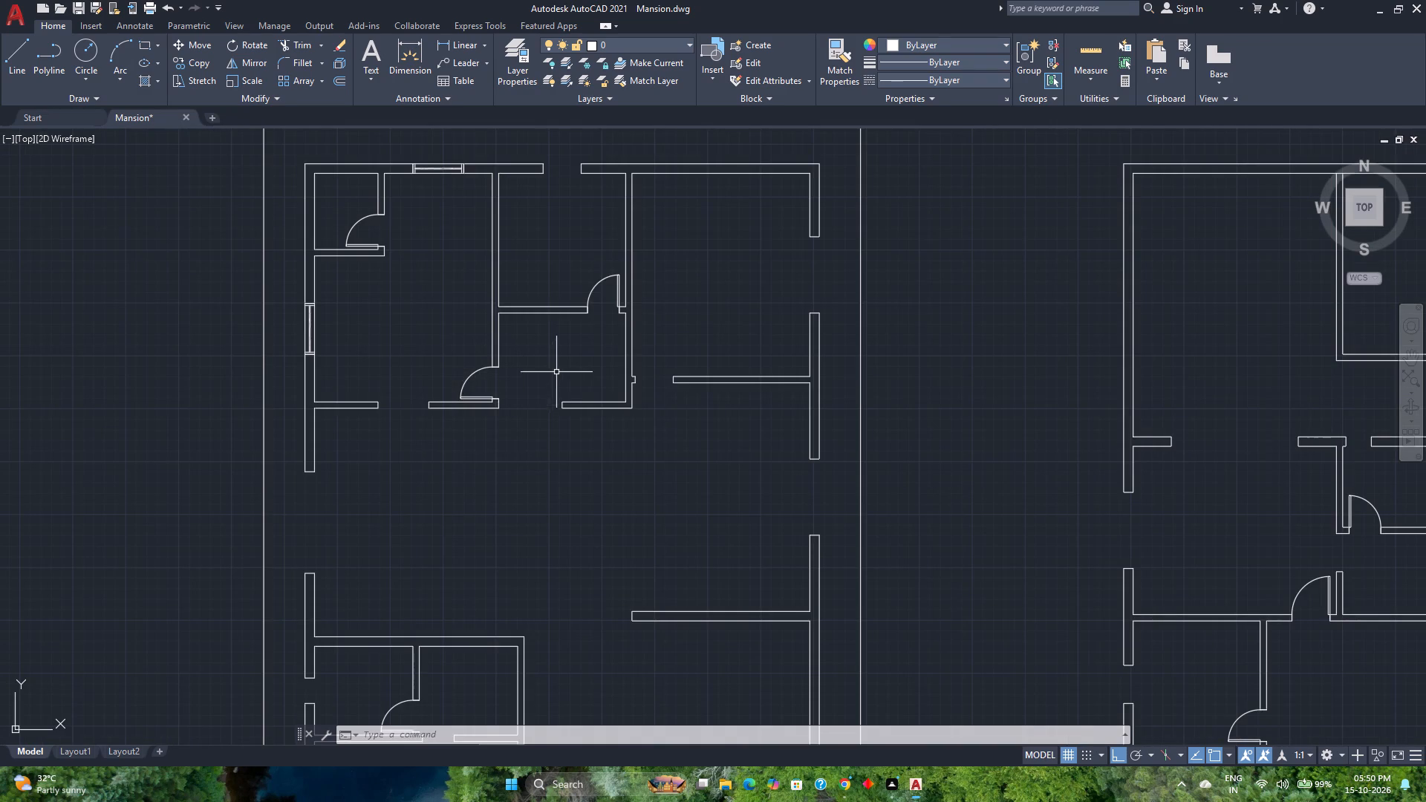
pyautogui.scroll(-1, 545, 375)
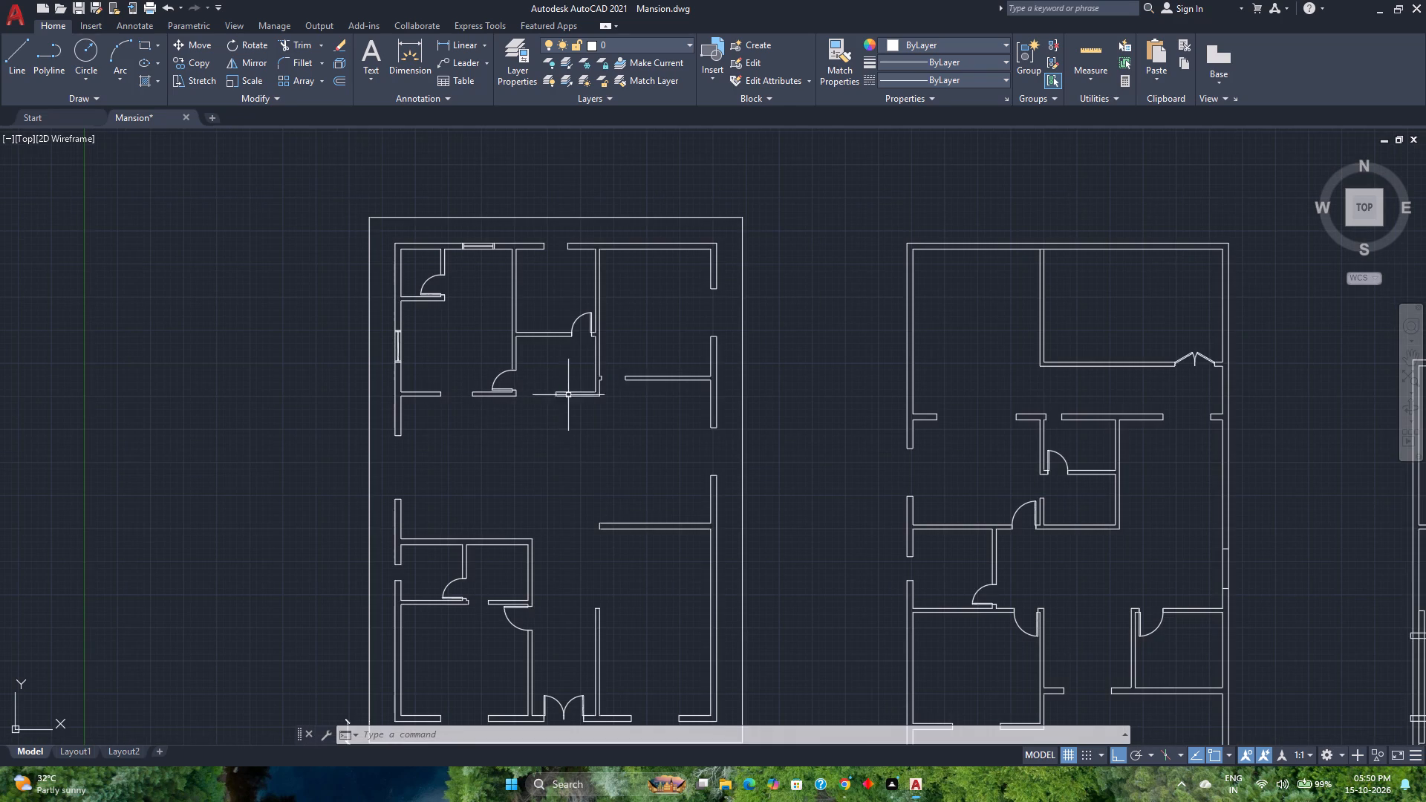
# Copy the door of the first plan's north-middle room by its hinge corner onto the east jamb of the partition opening to its southeast.
pyautogui.moveTo(565, 469); pyautogui.dragTo(415, 457, button='middle')
pyautogui.scroll(2, 472, 373)
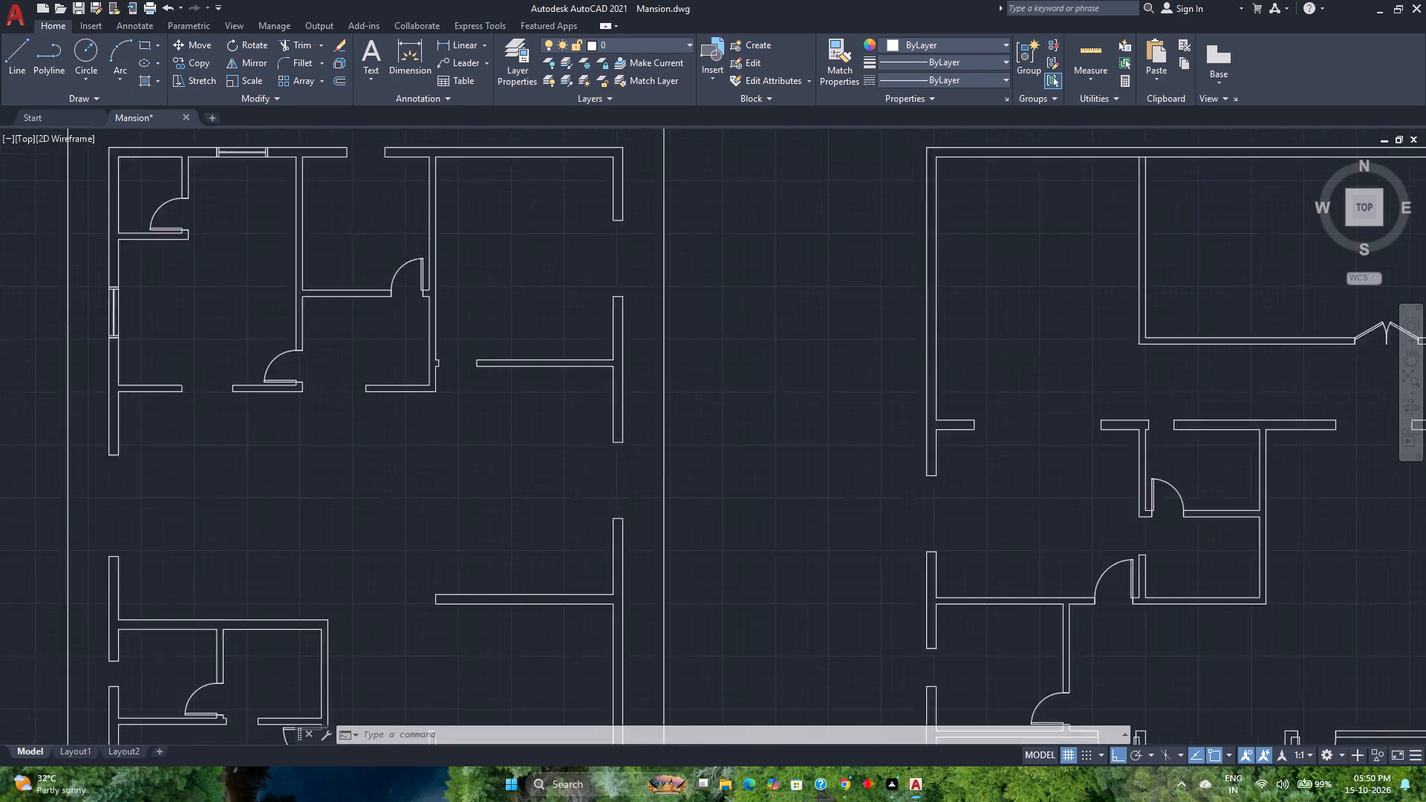
pyautogui.scroll(2, 472, 373)
pyautogui.scroll(-3, 472, 373)
pyautogui.click(414, 274)
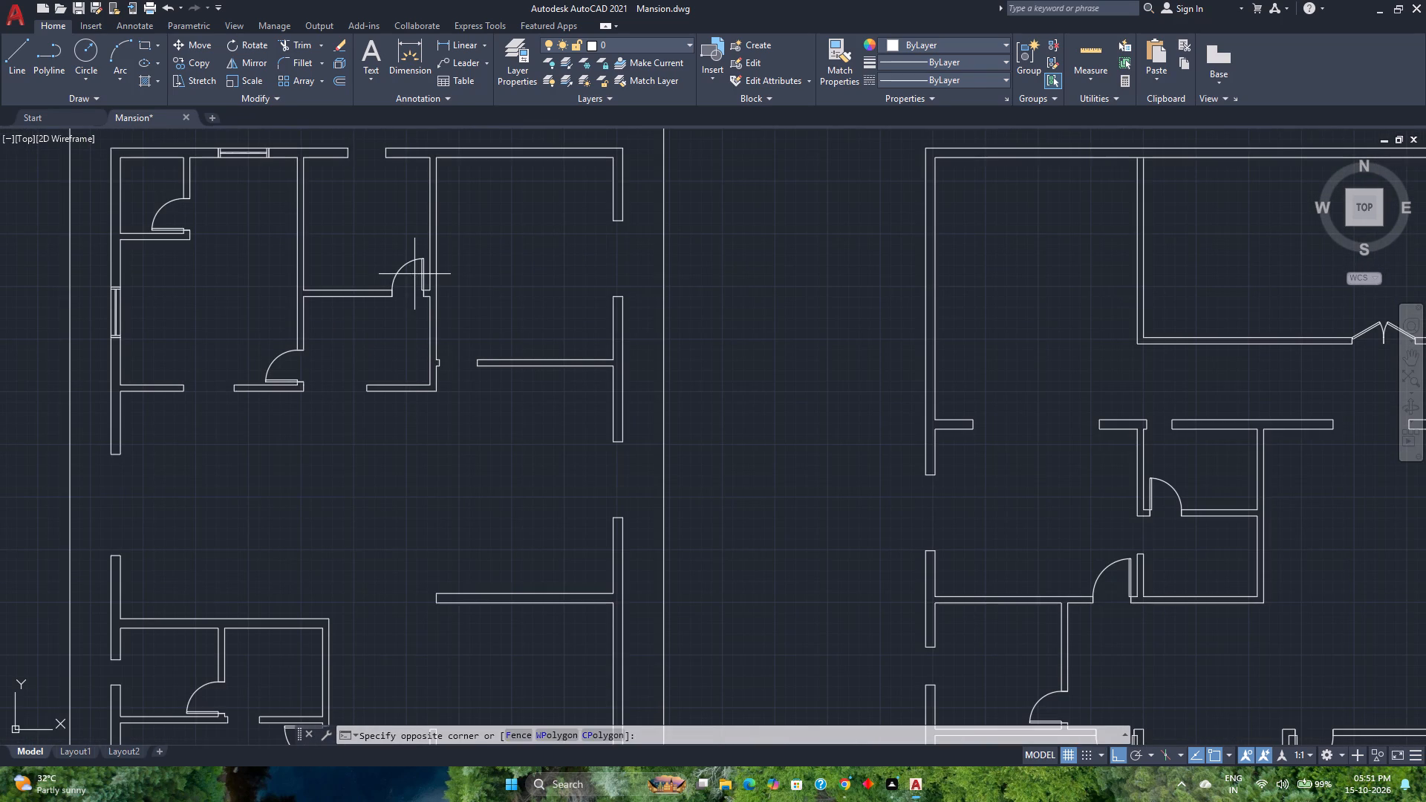
pyautogui.click(391, 257)
pyautogui.click(180, 56)
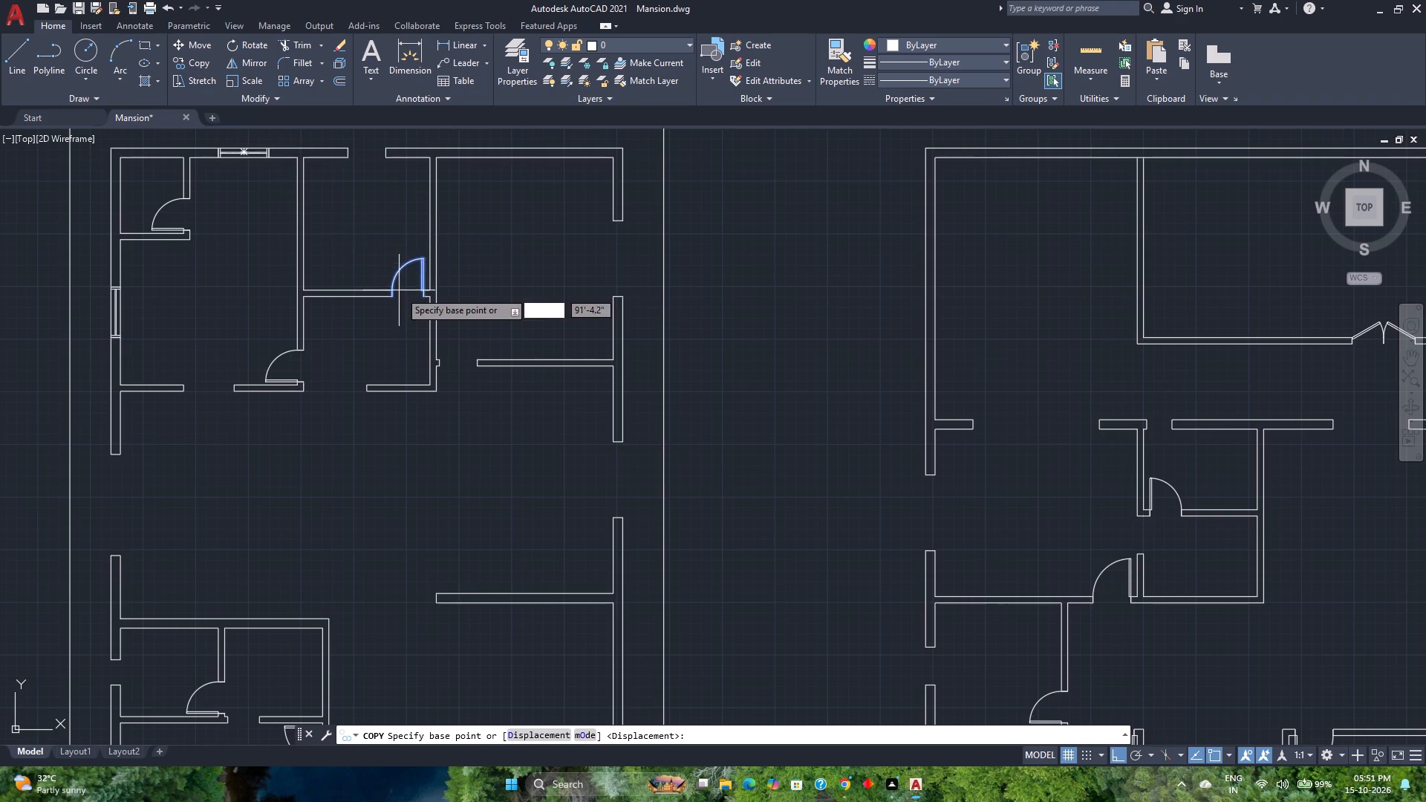
pyautogui.scroll(3, 403, 291)
pyautogui.scroll(2, 469, 293)
pyautogui.click(499, 275)
pyautogui.scroll(-3, 502, 273)
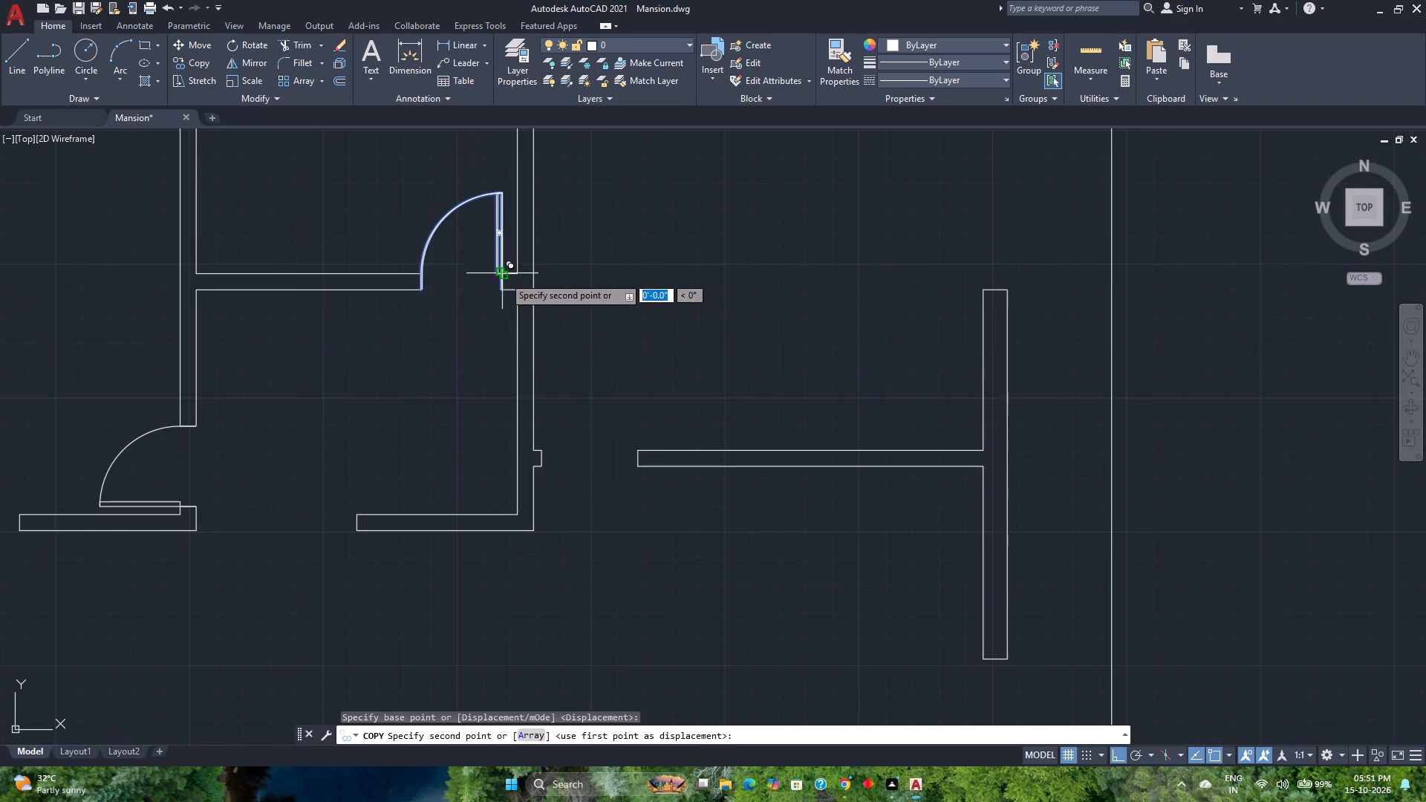
pyautogui.scroll(3, 638, 460)
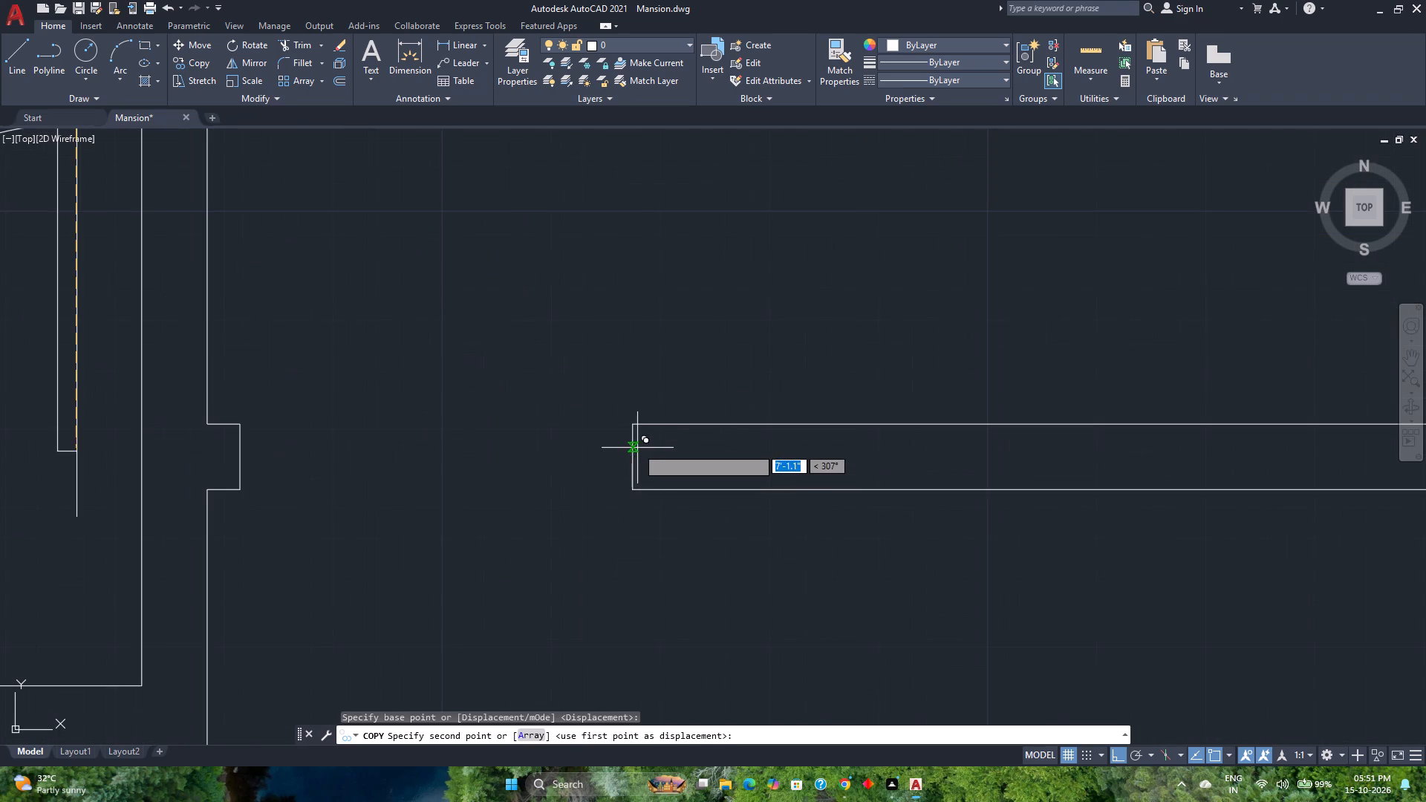
pyautogui.click(631, 428)
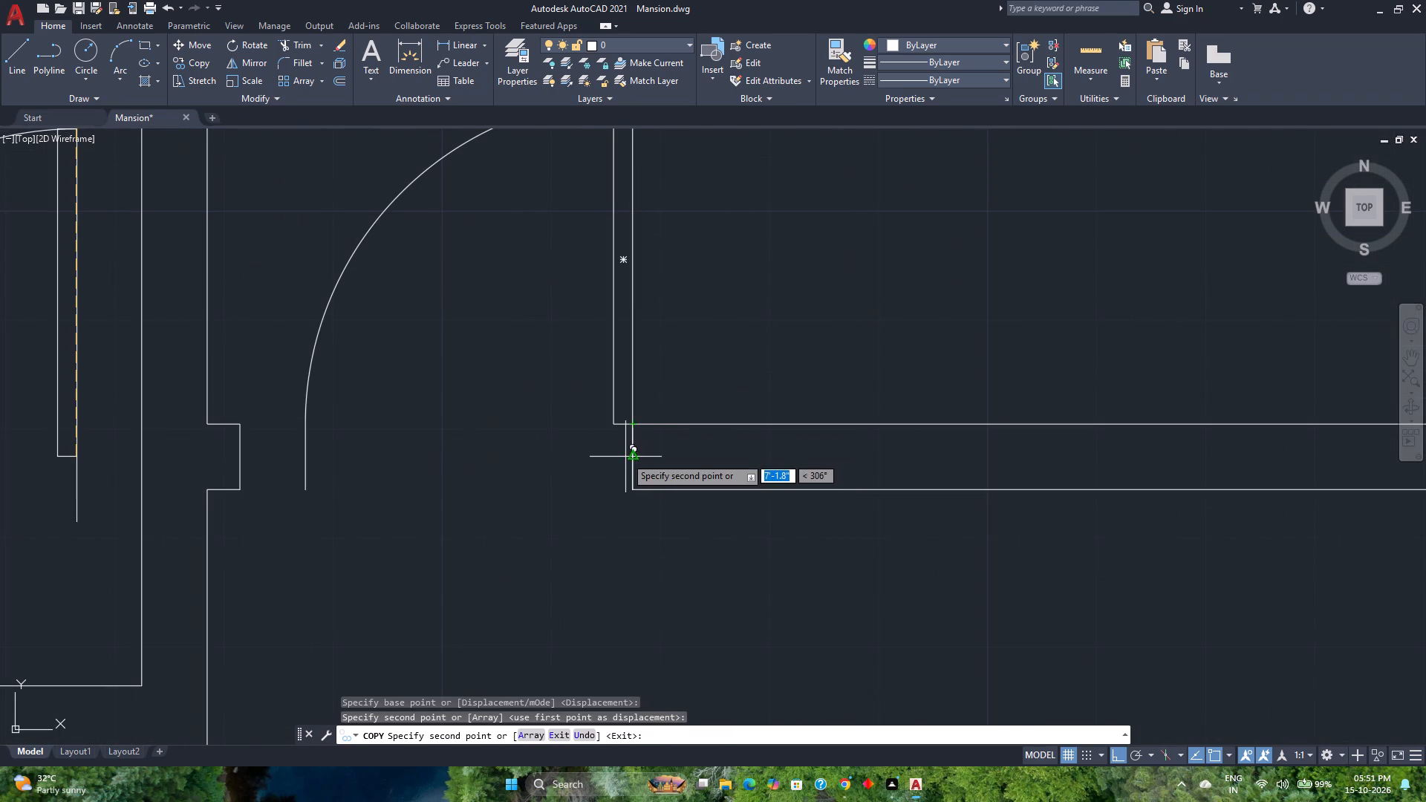
pyautogui.press('Escape')
# Stretch the copied door to the opening's west jamb and flip it so its leaf hinges on the west side.
pyautogui.click(665, 381)
pyautogui.click(517, 382)
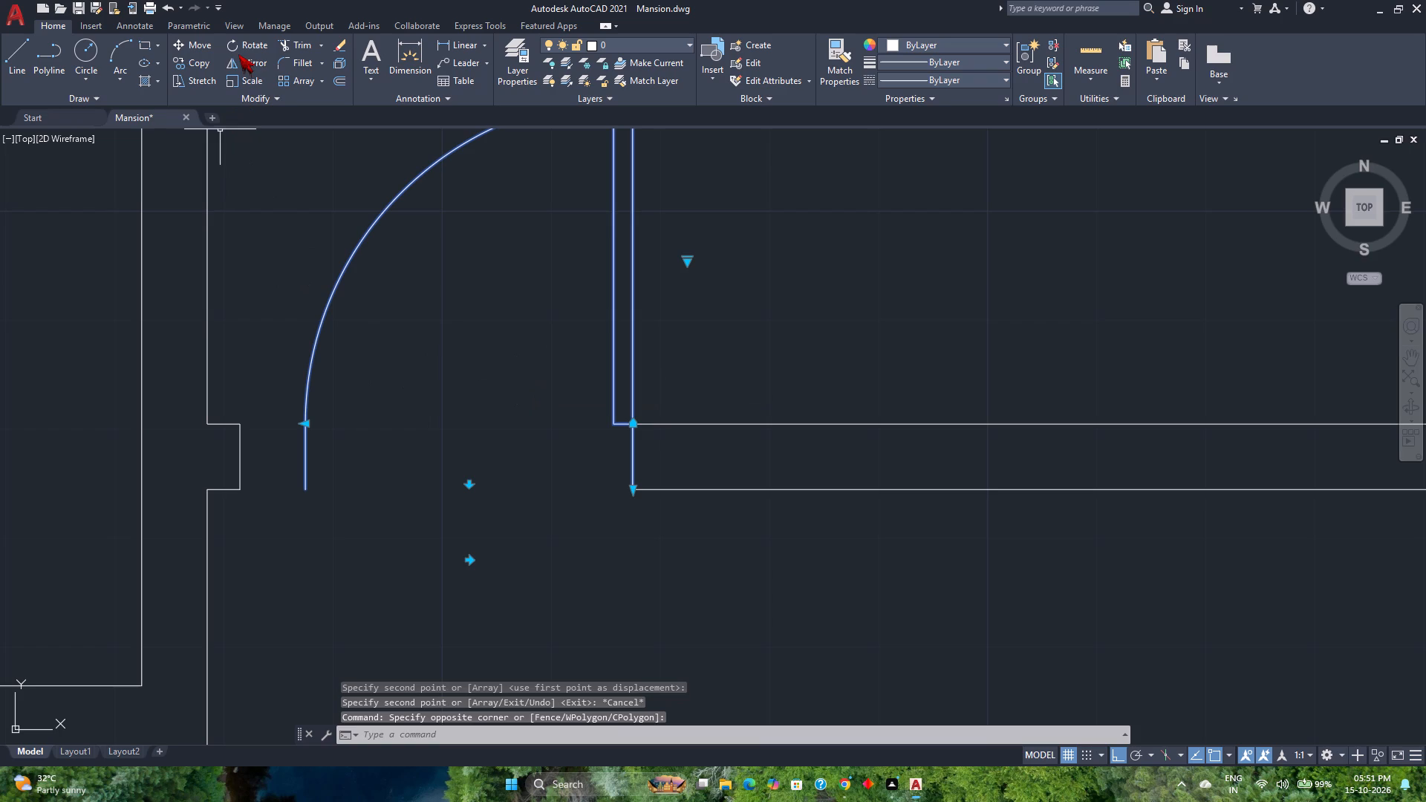
pyautogui.click(305, 423)
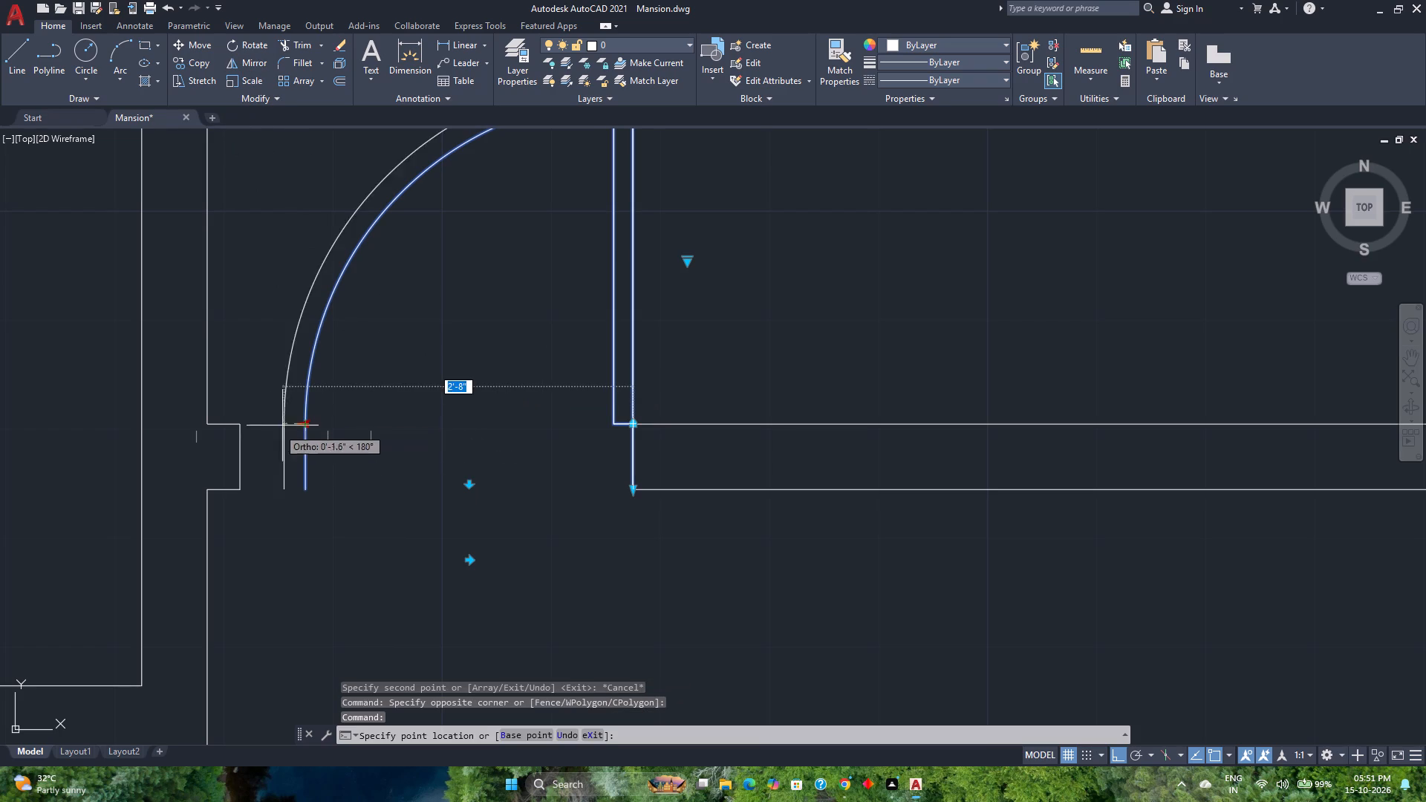
pyautogui.click(243, 428)
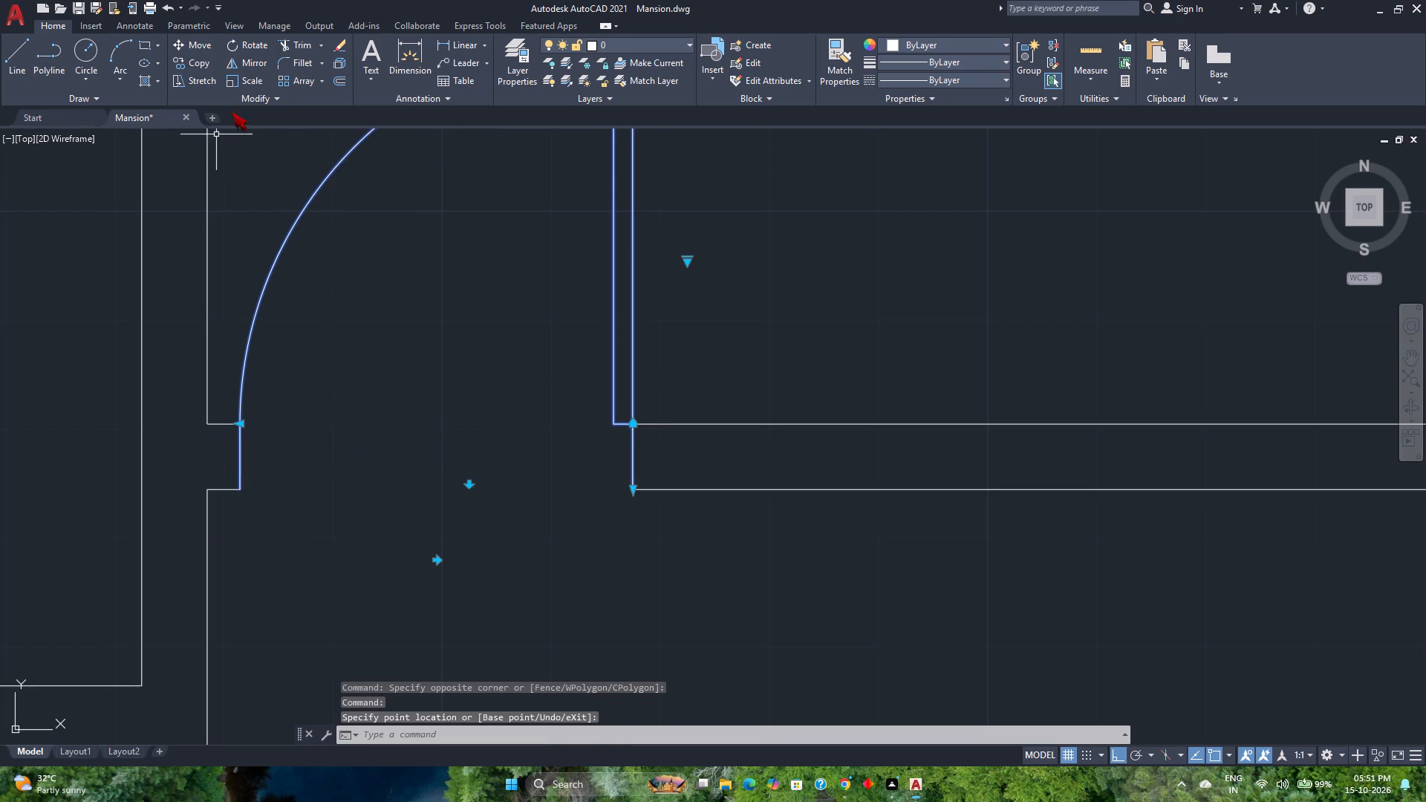
pyautogui.click(437, 562)
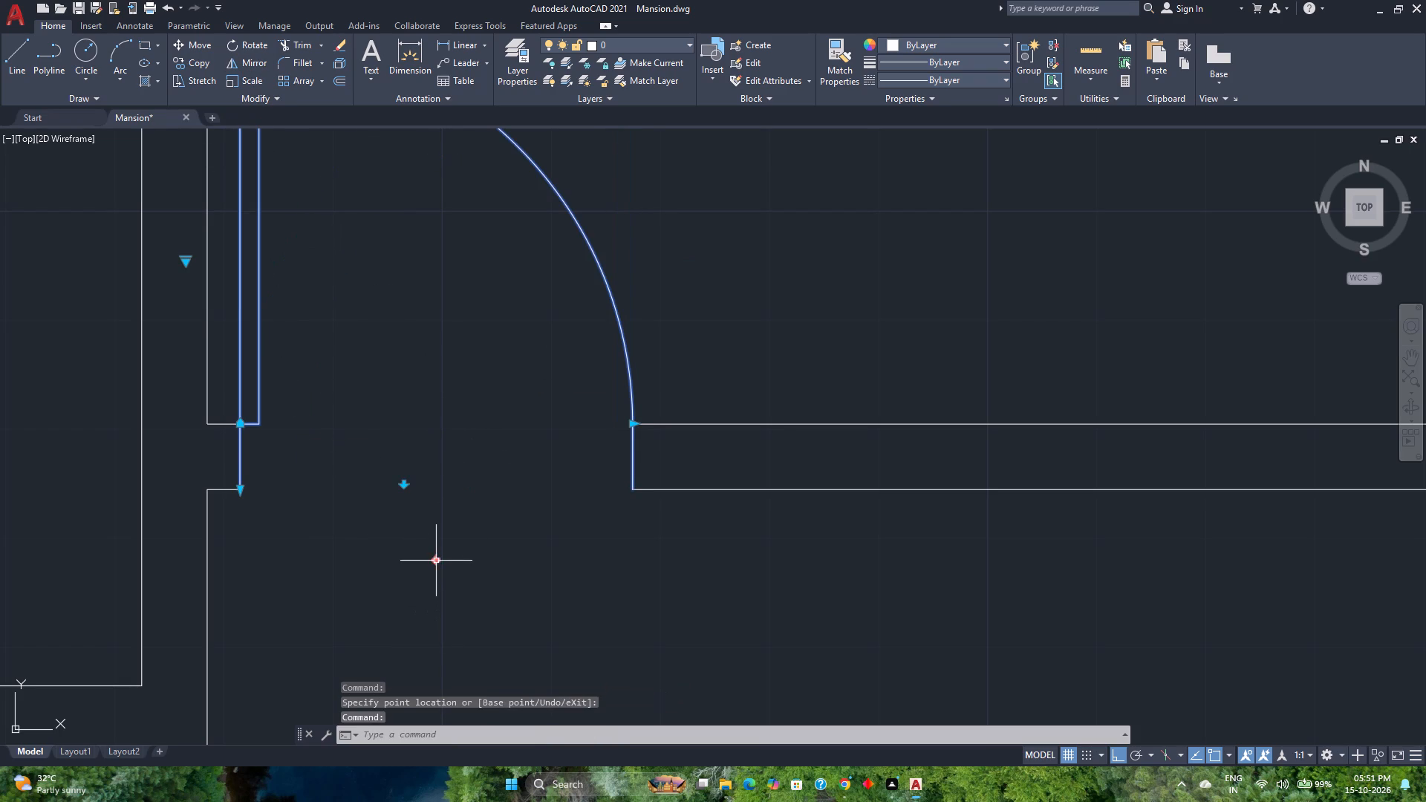
pyautogui.press('Escape')
pyautogui.scroll(-6, 461, 621)
pyautogui.moveTo(466, 633); pyautogui.dragTo(505, 542, button='middle')
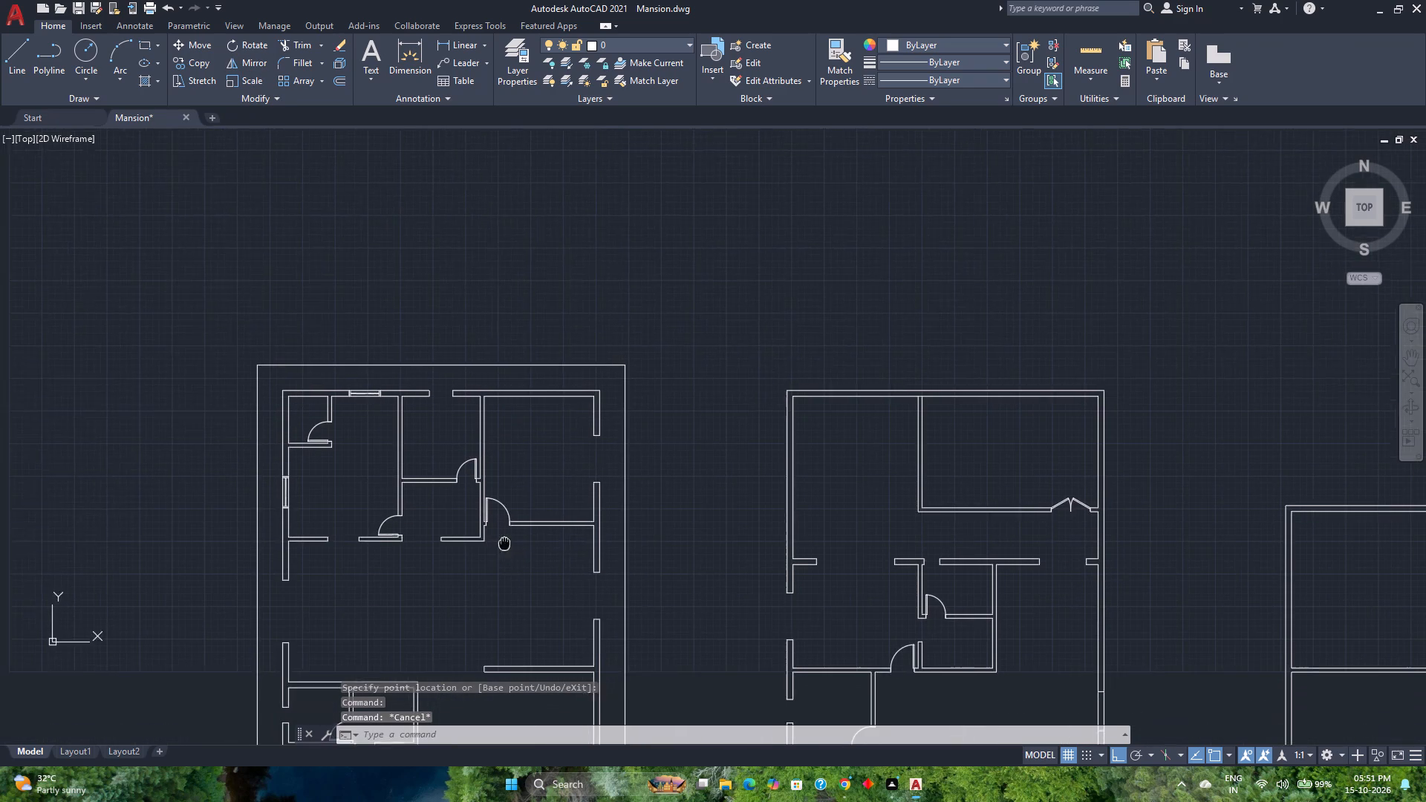
# Save the drawing.
pyautogui.hotkey('ctrl', 's')
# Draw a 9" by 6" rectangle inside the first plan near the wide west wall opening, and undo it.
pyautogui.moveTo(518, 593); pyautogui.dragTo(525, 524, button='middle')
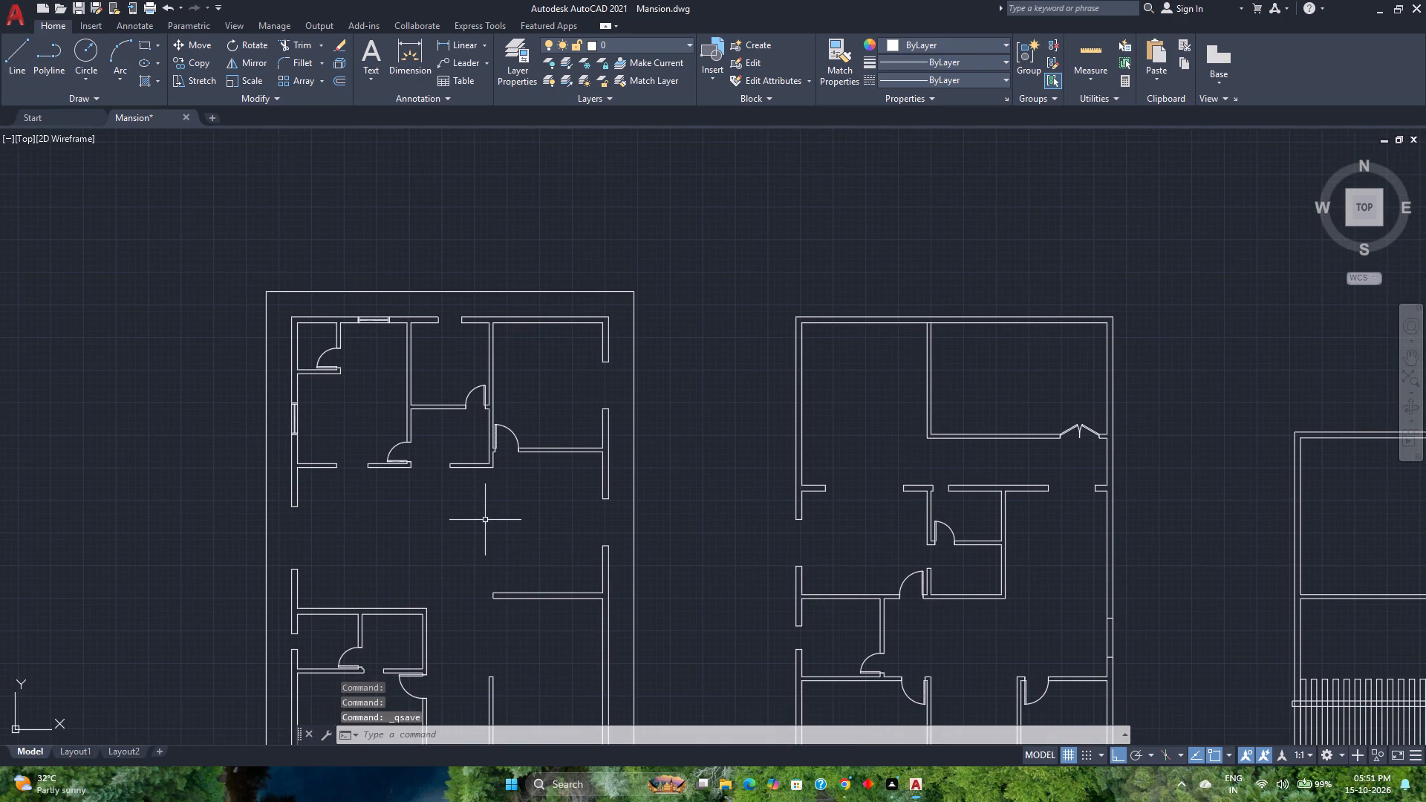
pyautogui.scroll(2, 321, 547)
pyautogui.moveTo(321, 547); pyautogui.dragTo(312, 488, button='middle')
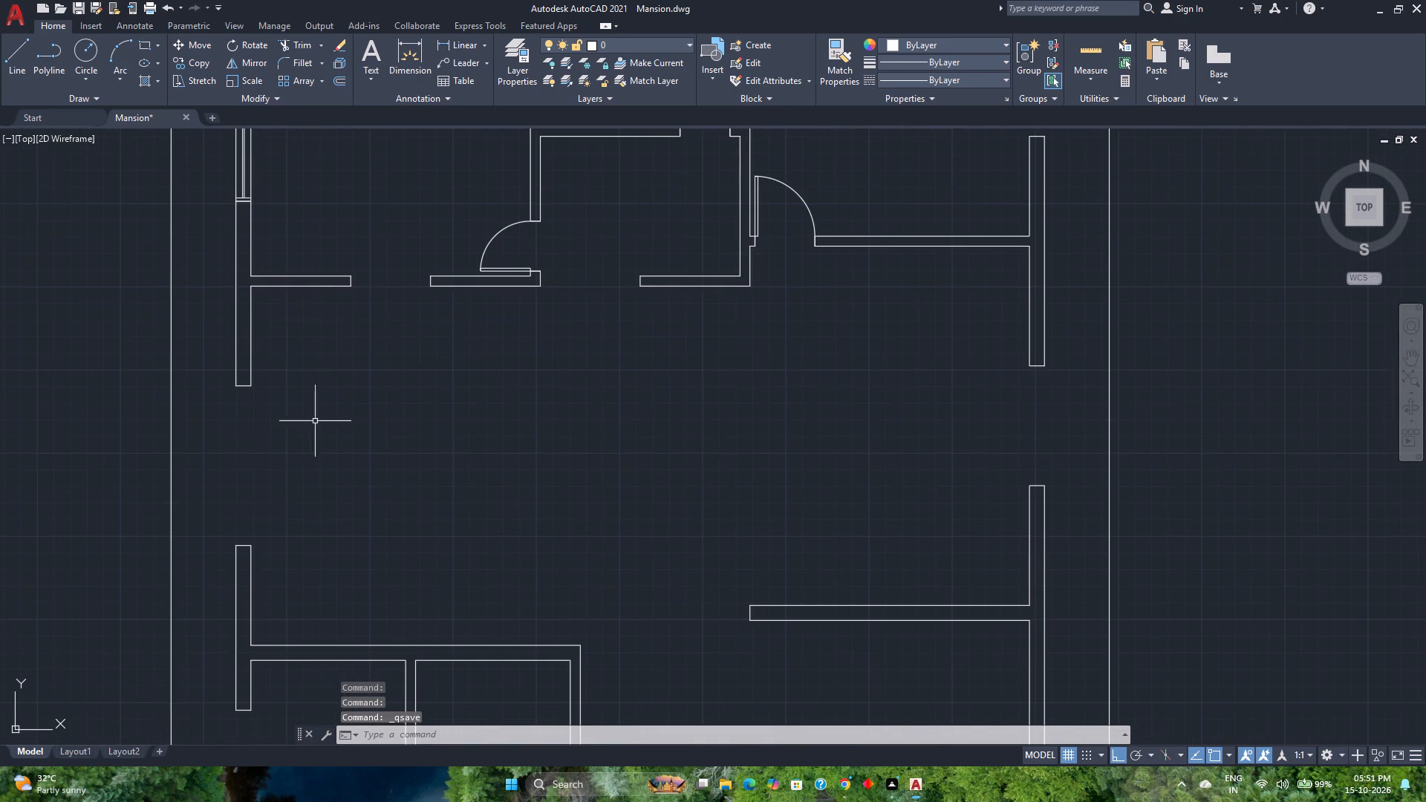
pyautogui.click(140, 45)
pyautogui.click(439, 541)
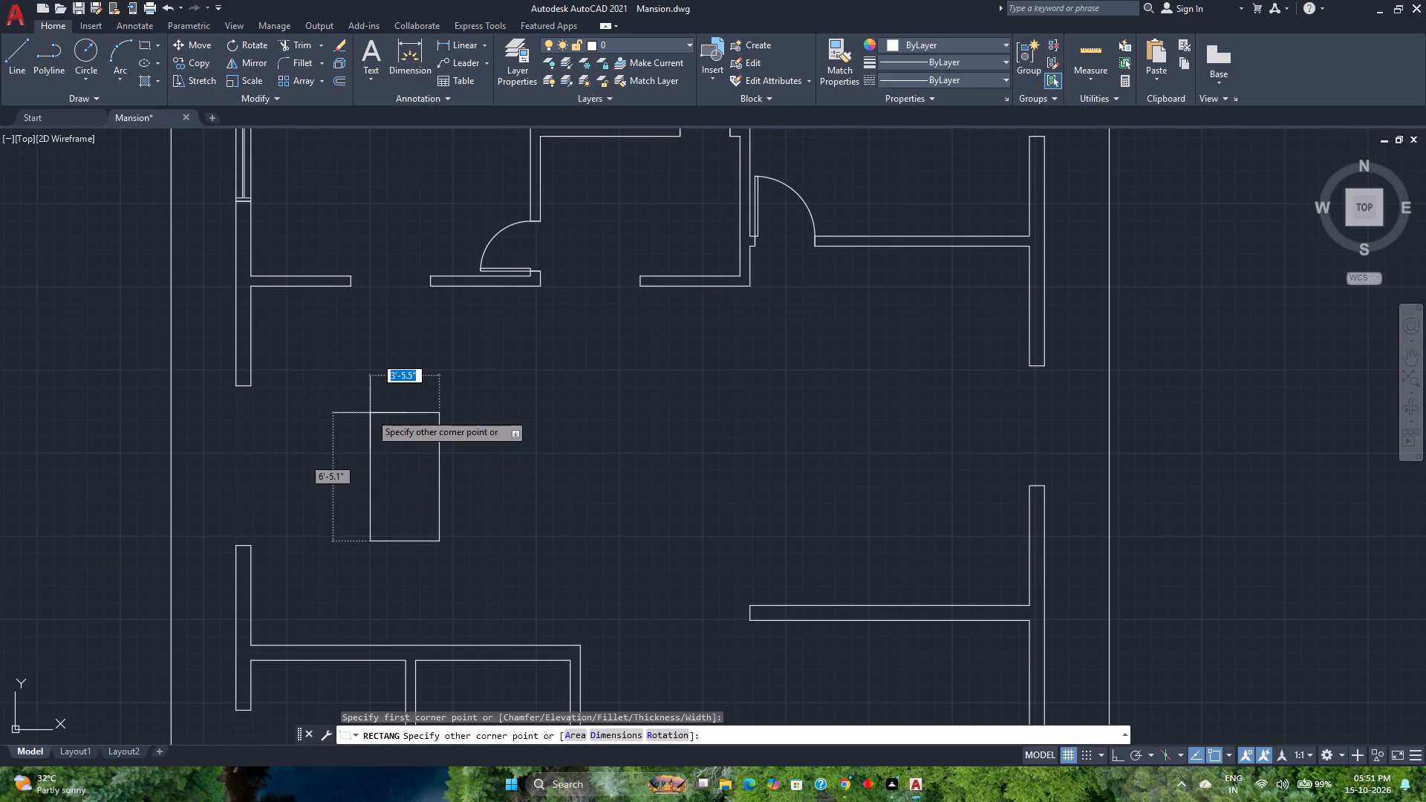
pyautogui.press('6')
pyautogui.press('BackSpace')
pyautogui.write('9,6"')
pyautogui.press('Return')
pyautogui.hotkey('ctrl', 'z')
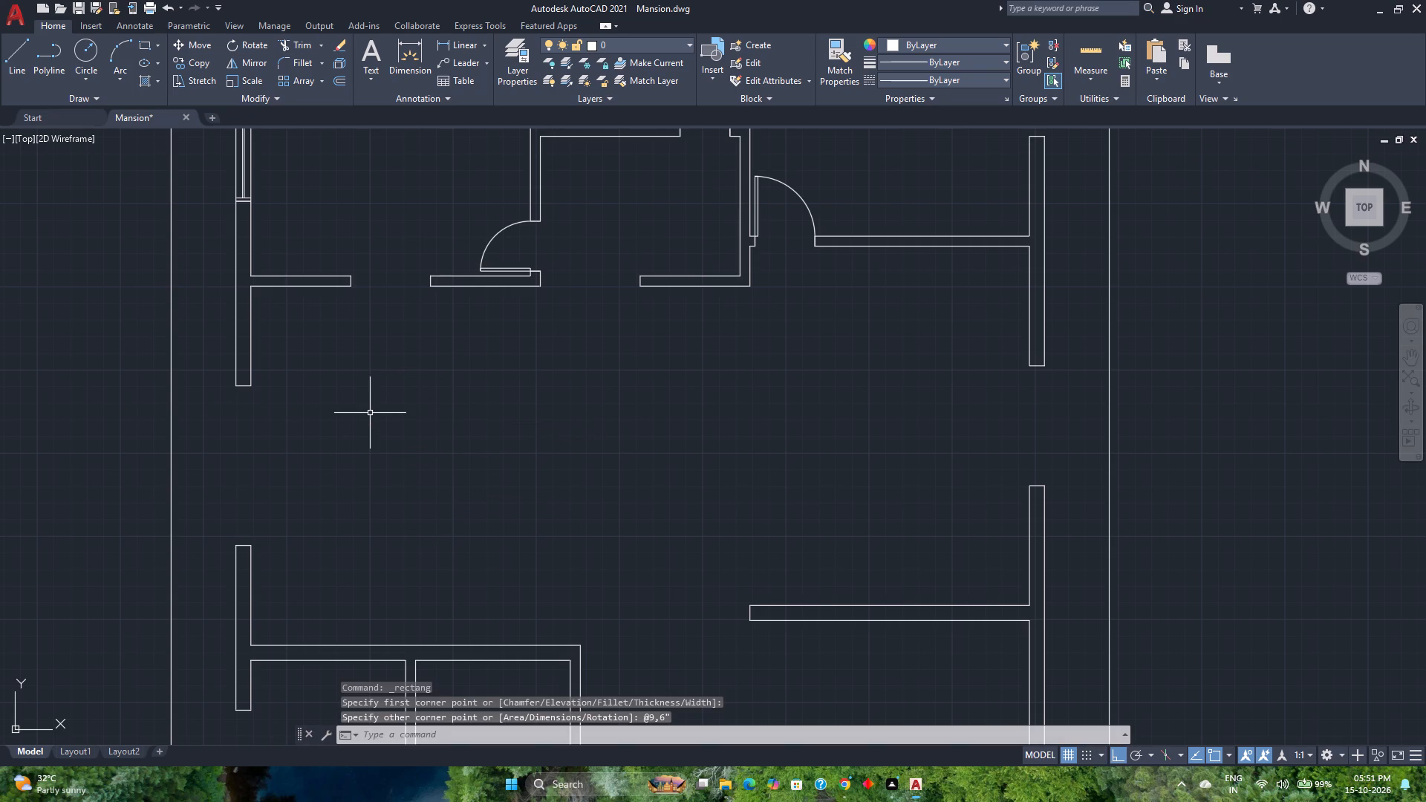
# Draw a rectangle 9" wide and 6' long, running north-south, inside the first plan near the wide west wall opening.
pyautogui.click(142, 45)
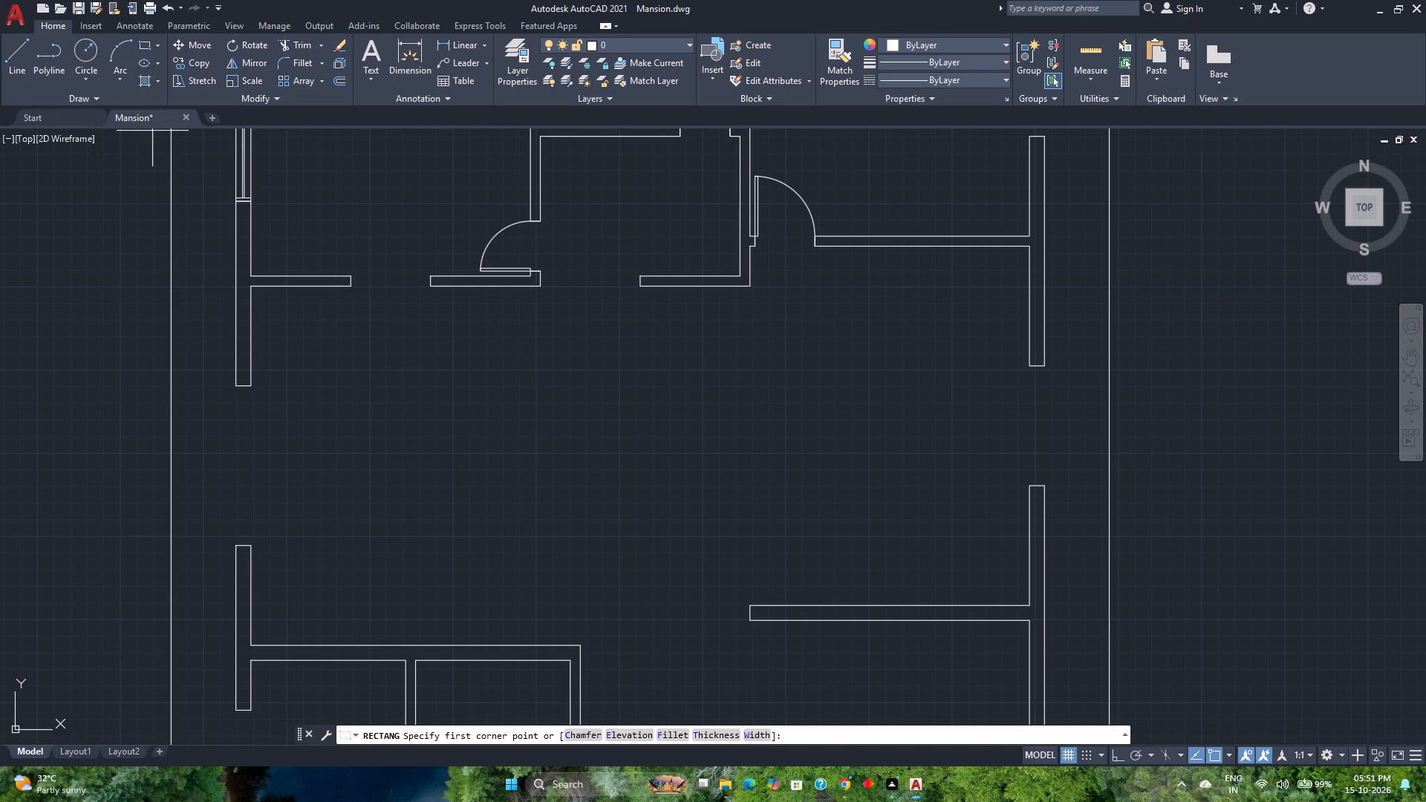
pyautogui.click(437, 523)
pyautogui.write("9,6'")
pyautogui.press('Return')
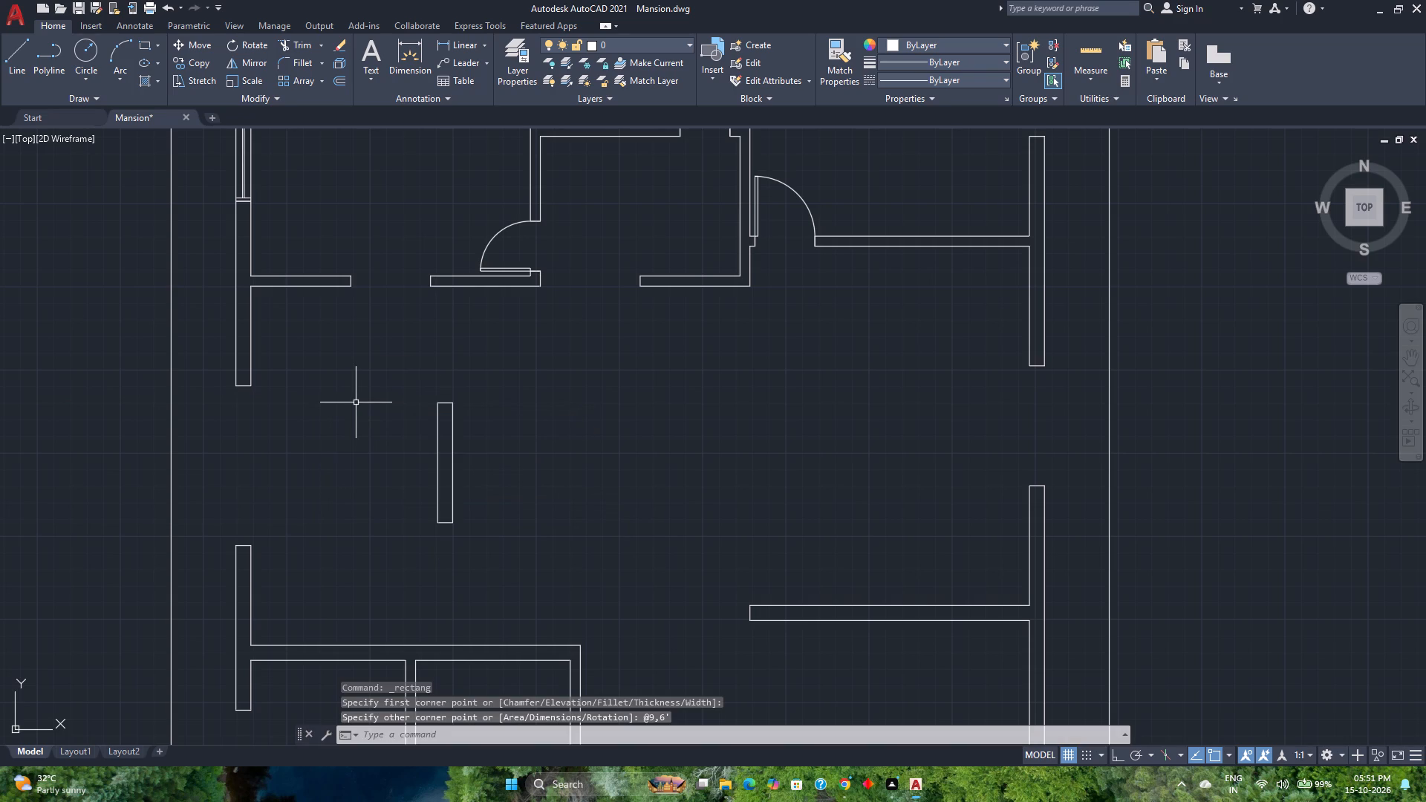
# Explode the 9" by 6' rectangle into separate lines.
pyautogui.click(466, 538)
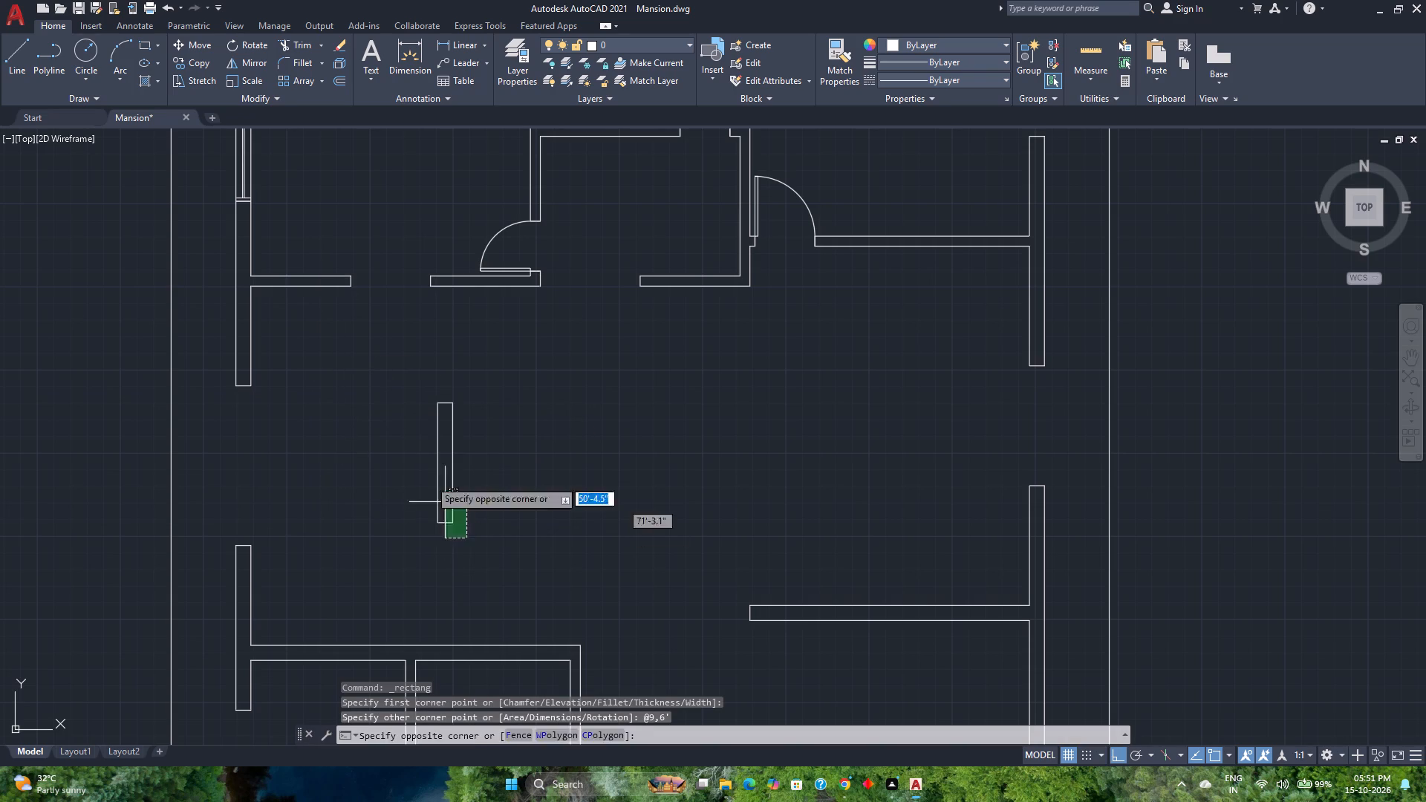
pyautogui.click(416, 461)
pyautogui.write('explo')
pyautogui.press('Return')
# Offset the rectangle's south and north short edges 2" inward to form the window's end frames.
pyautogui.scroll(2, 440, 491)
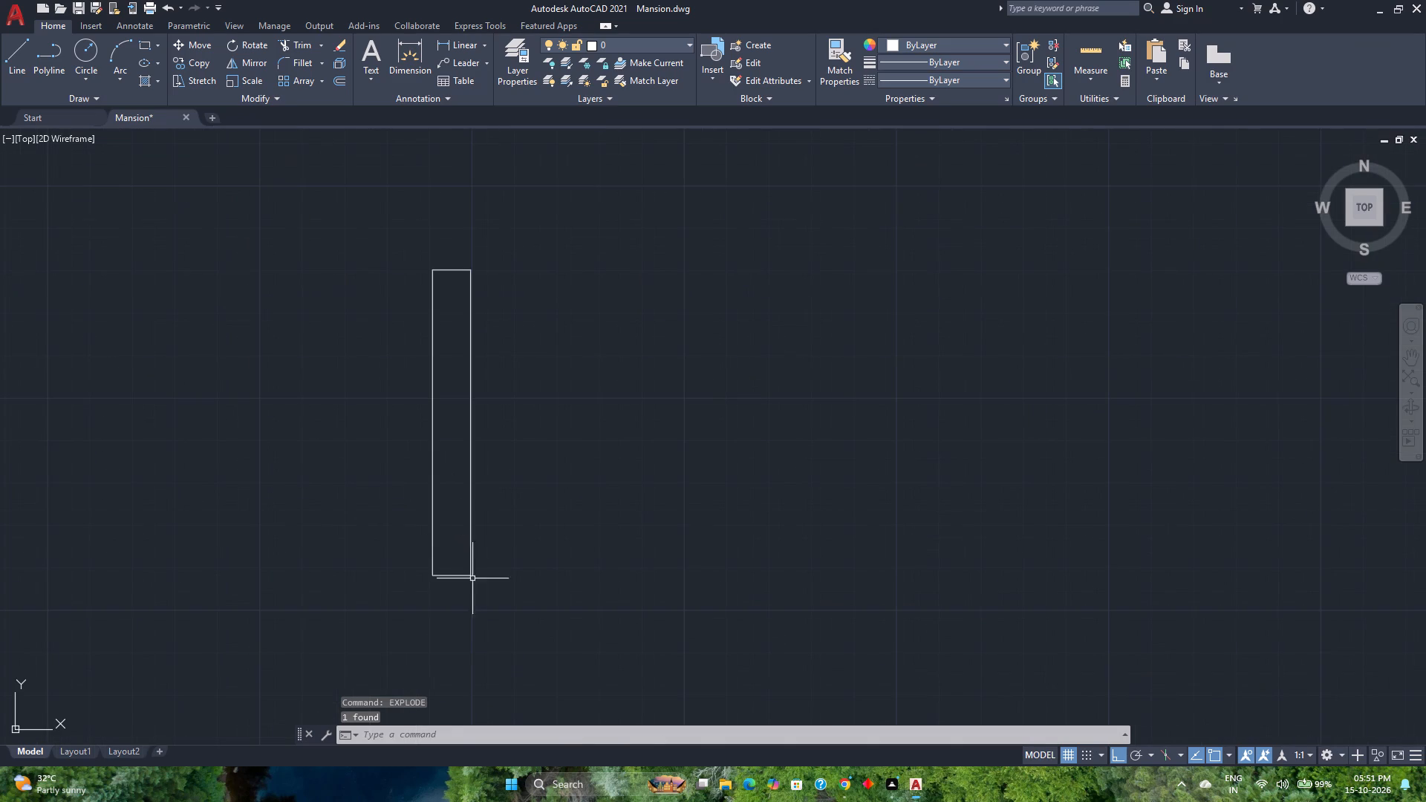
pyautogui.click(342, 88)
pyautogui.press('2')
pyautogui.press('Return')
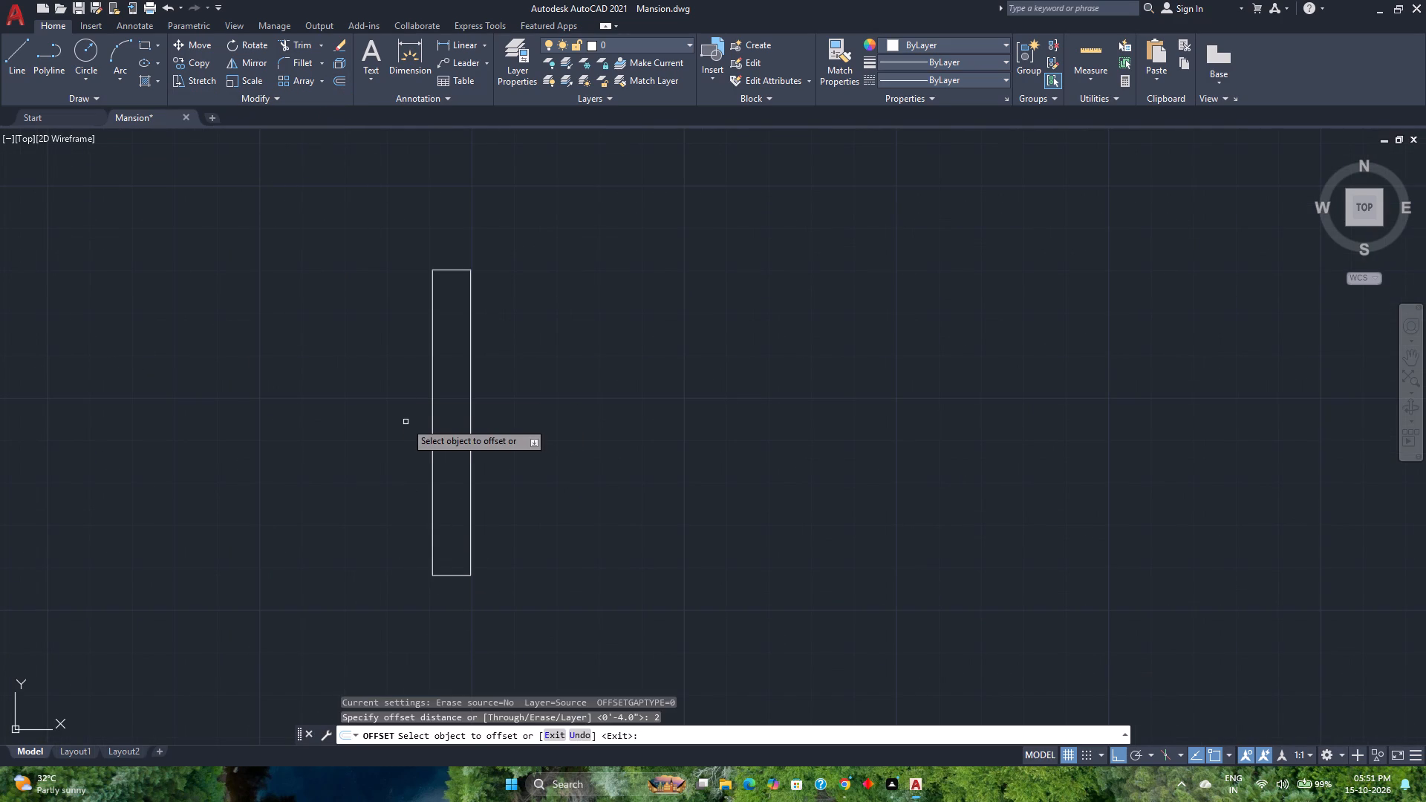
pyautogui.click(445, 573)
pyautogui.click(452, 576)
pyautogui.click(453, 515)
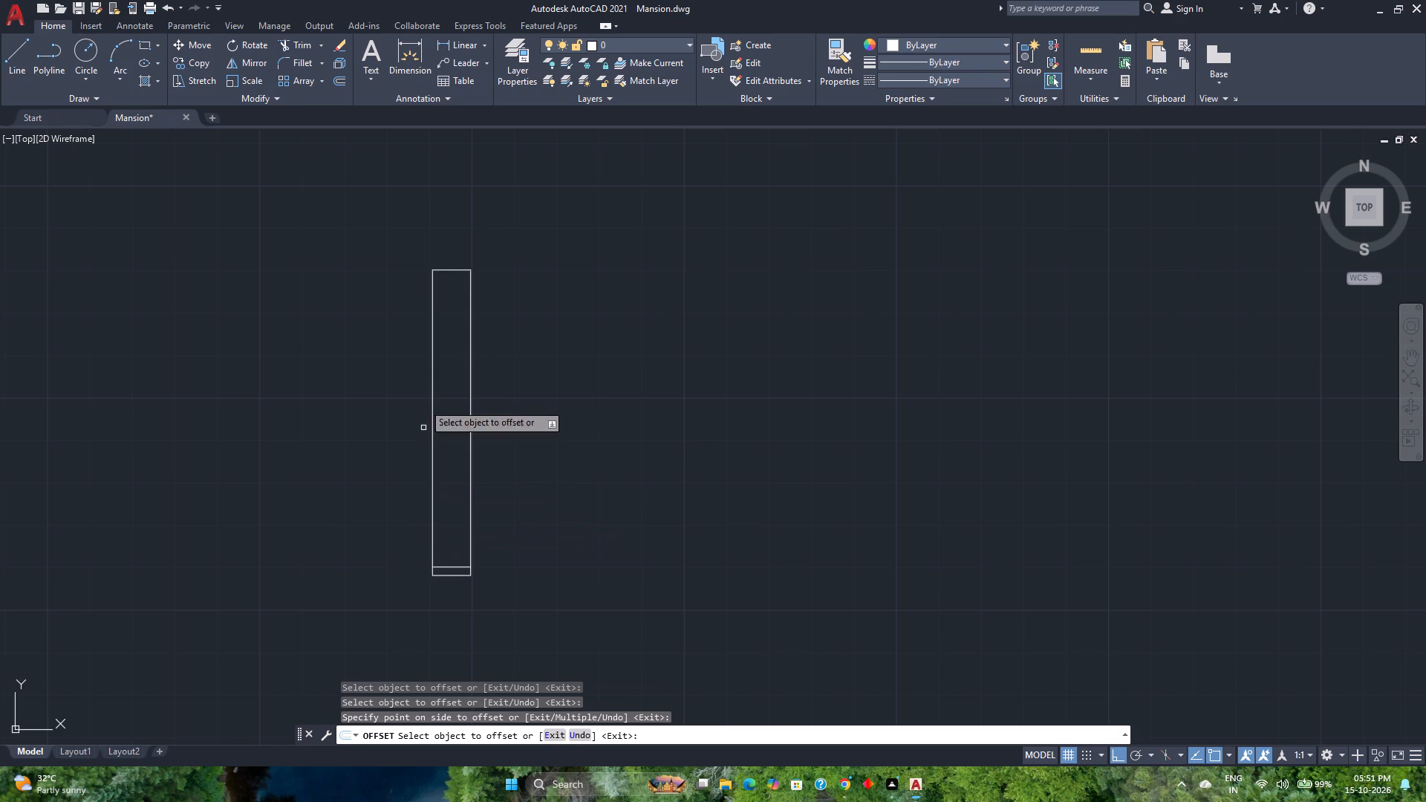
pyautogui.click(457, 269)
pyautogui.click(457, 342)
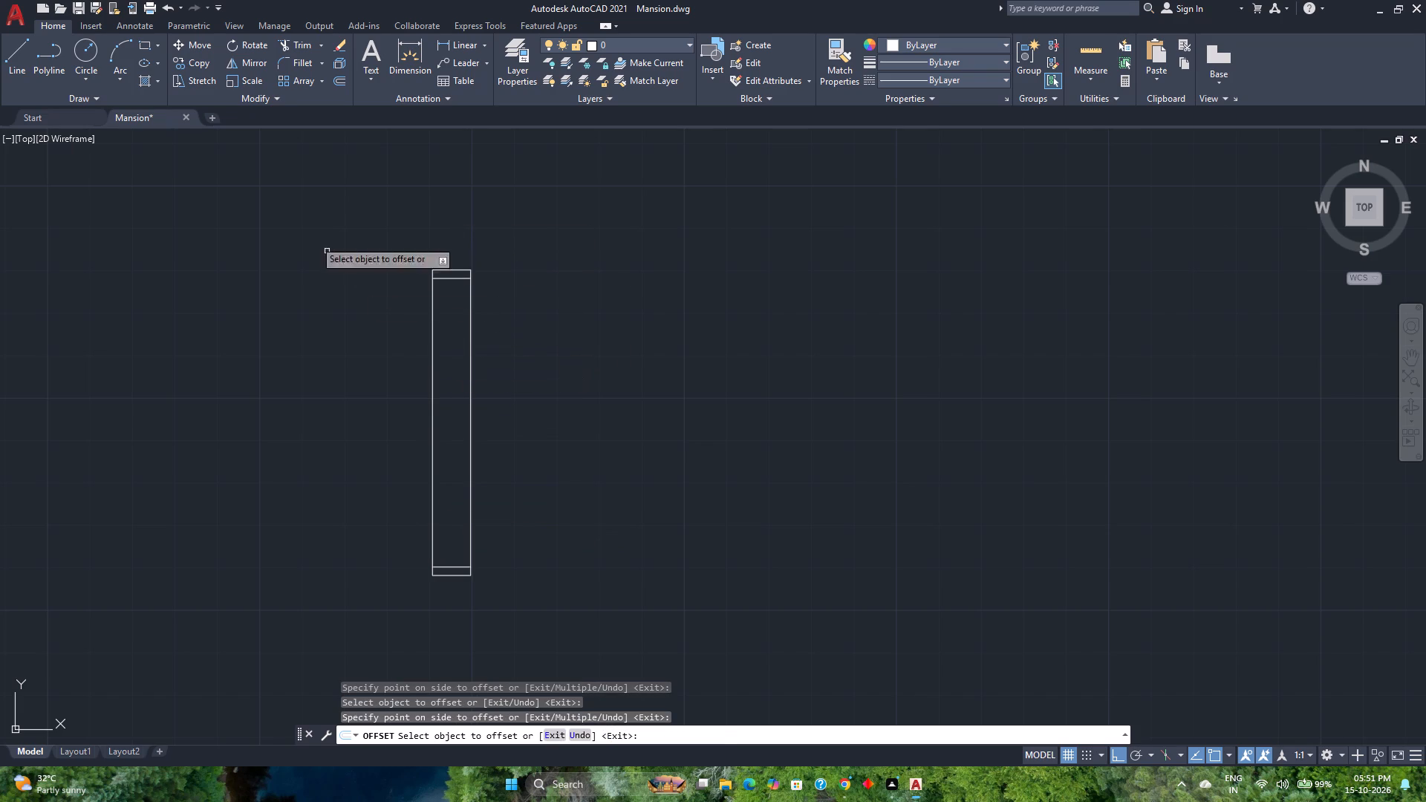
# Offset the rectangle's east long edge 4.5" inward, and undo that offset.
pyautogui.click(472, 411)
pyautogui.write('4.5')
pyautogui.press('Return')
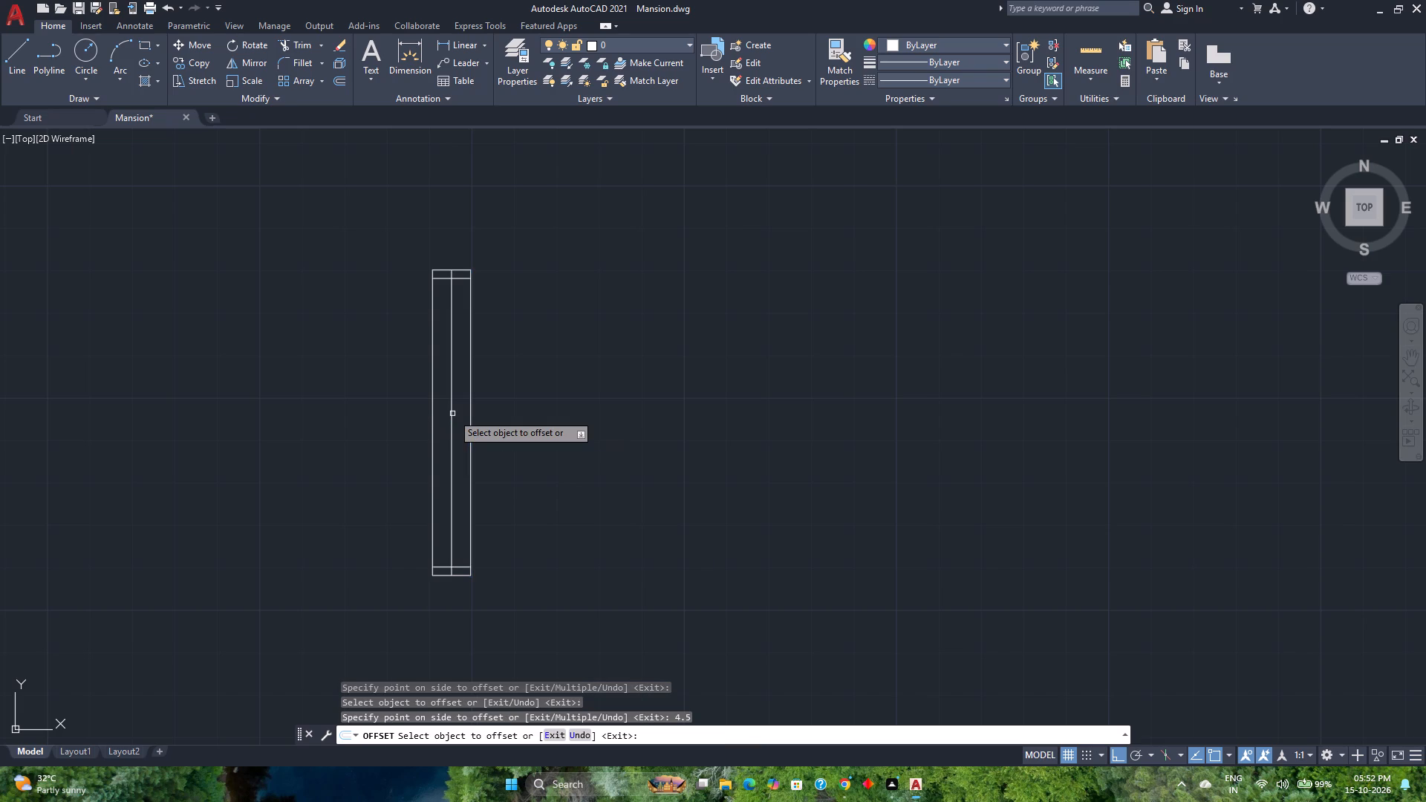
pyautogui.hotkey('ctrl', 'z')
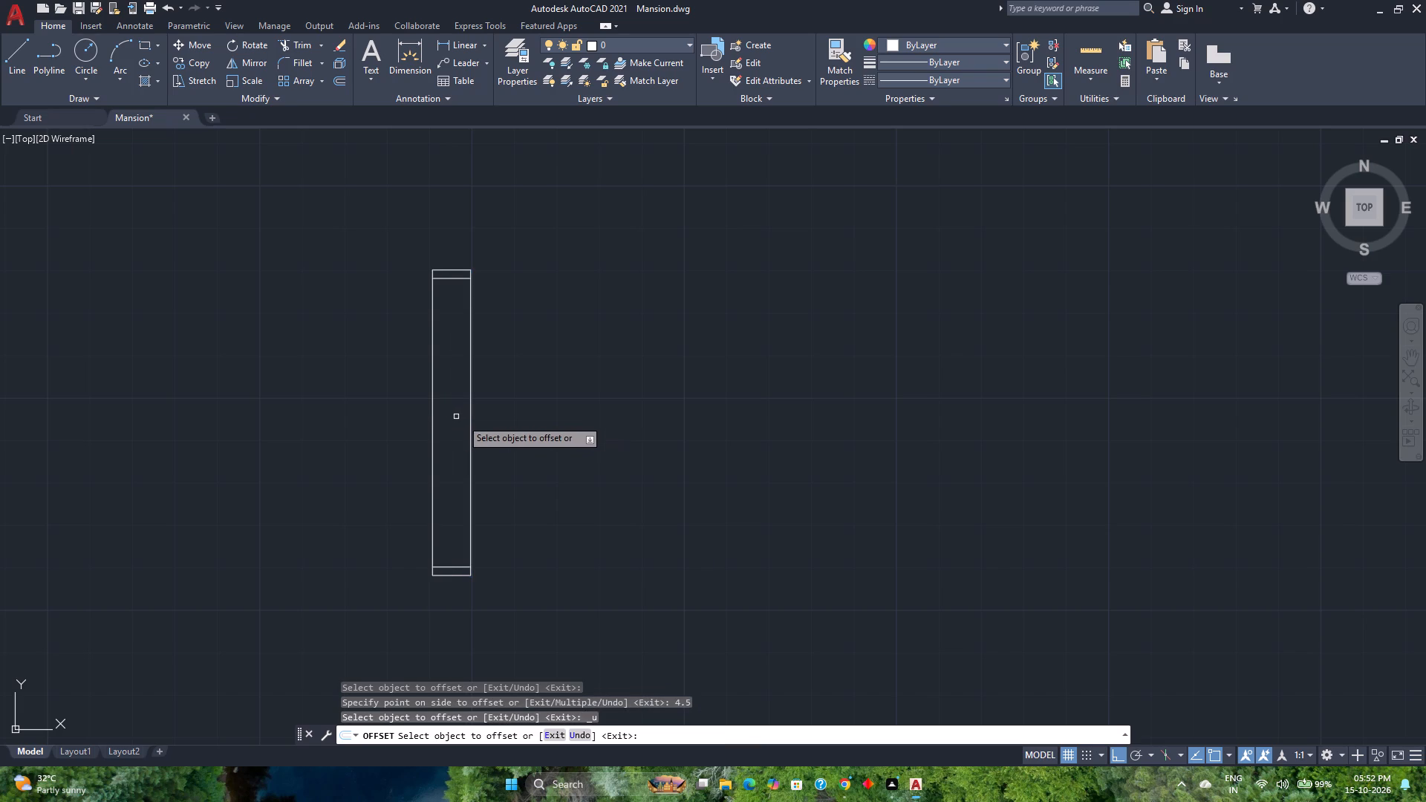
# Offset the rectangle's east and west long edges 4" inward to form the two central glass lines.
pyautogui.click(469, 415)
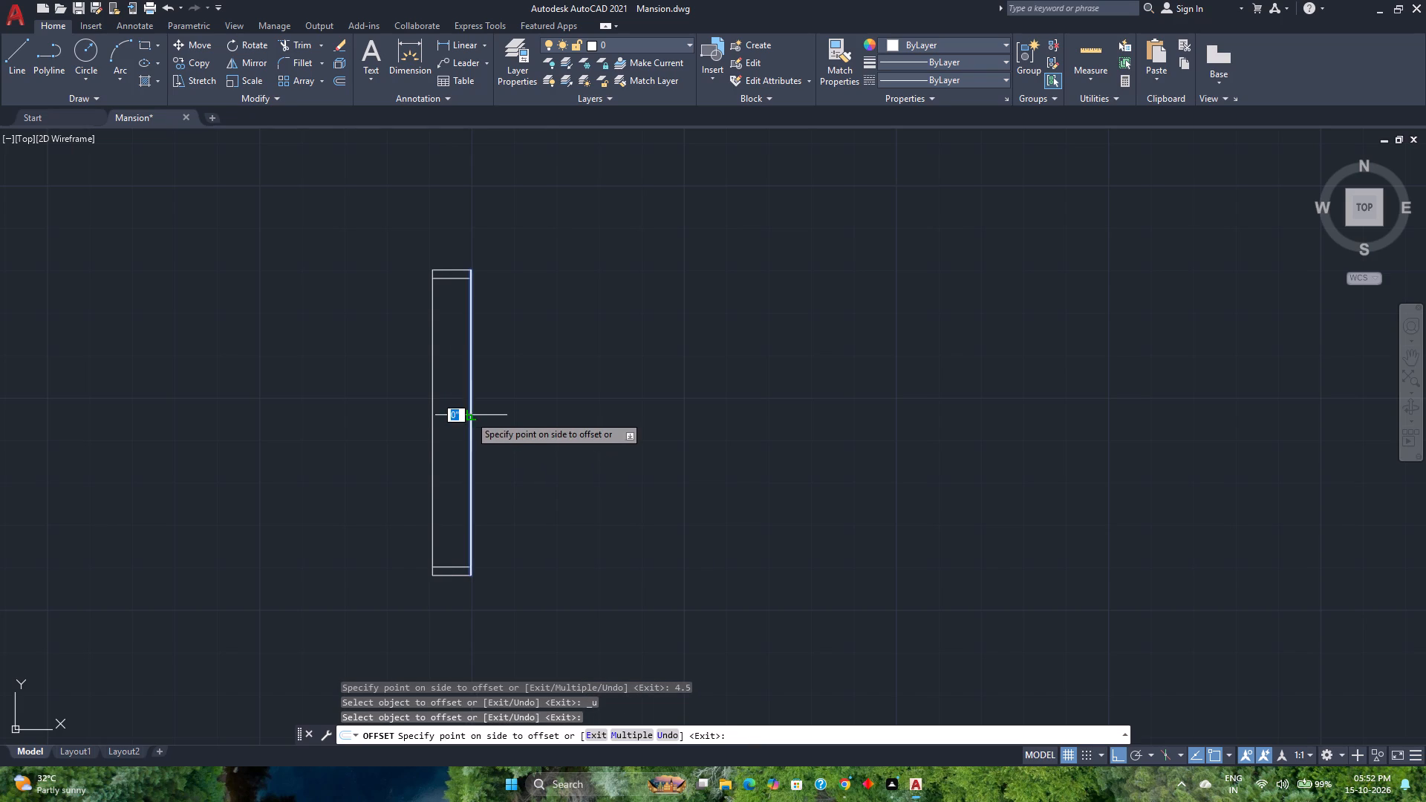
pyautogui.press('4')
pyautogui.press('Return')
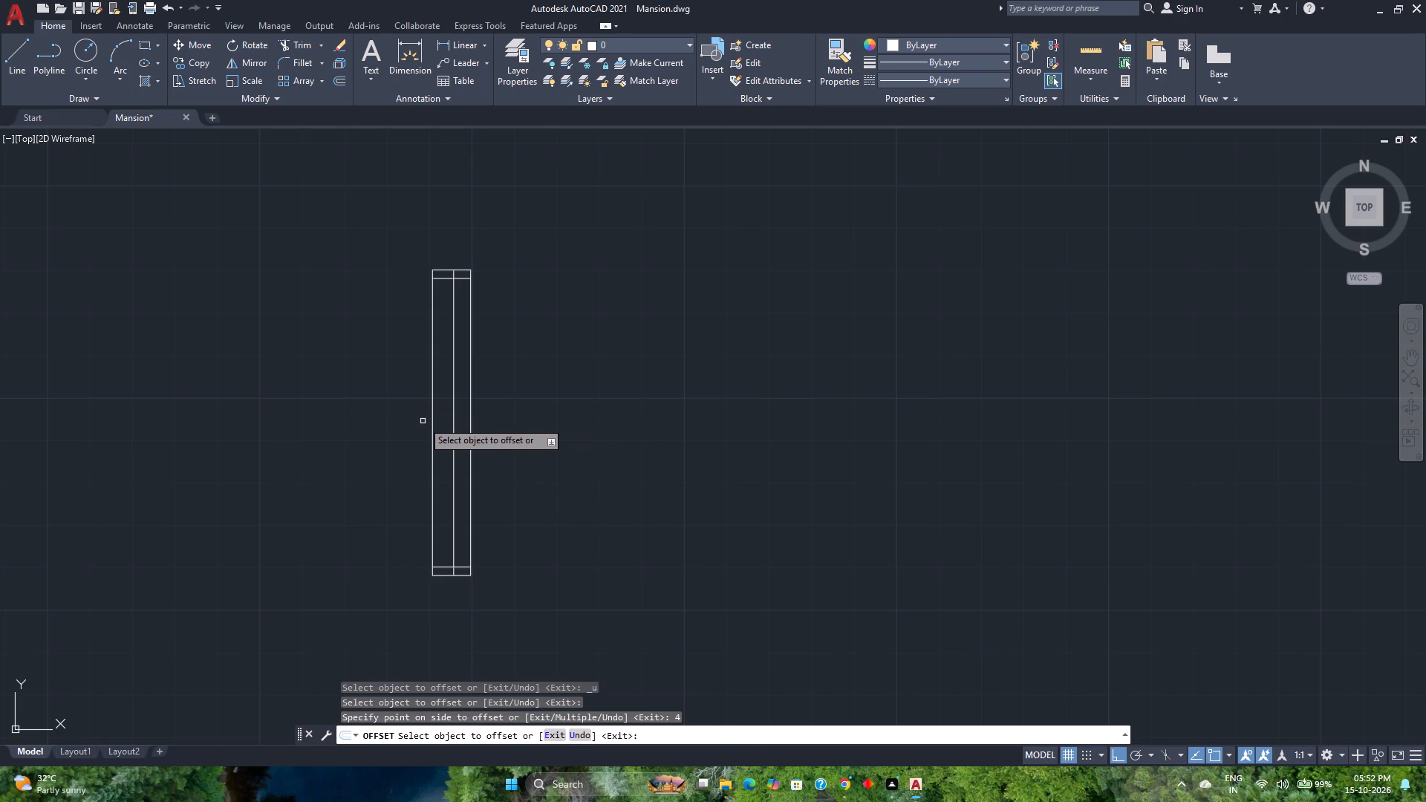
pyautogui.scroll(2, 423, 421)
pyautogui.click(447, 410)
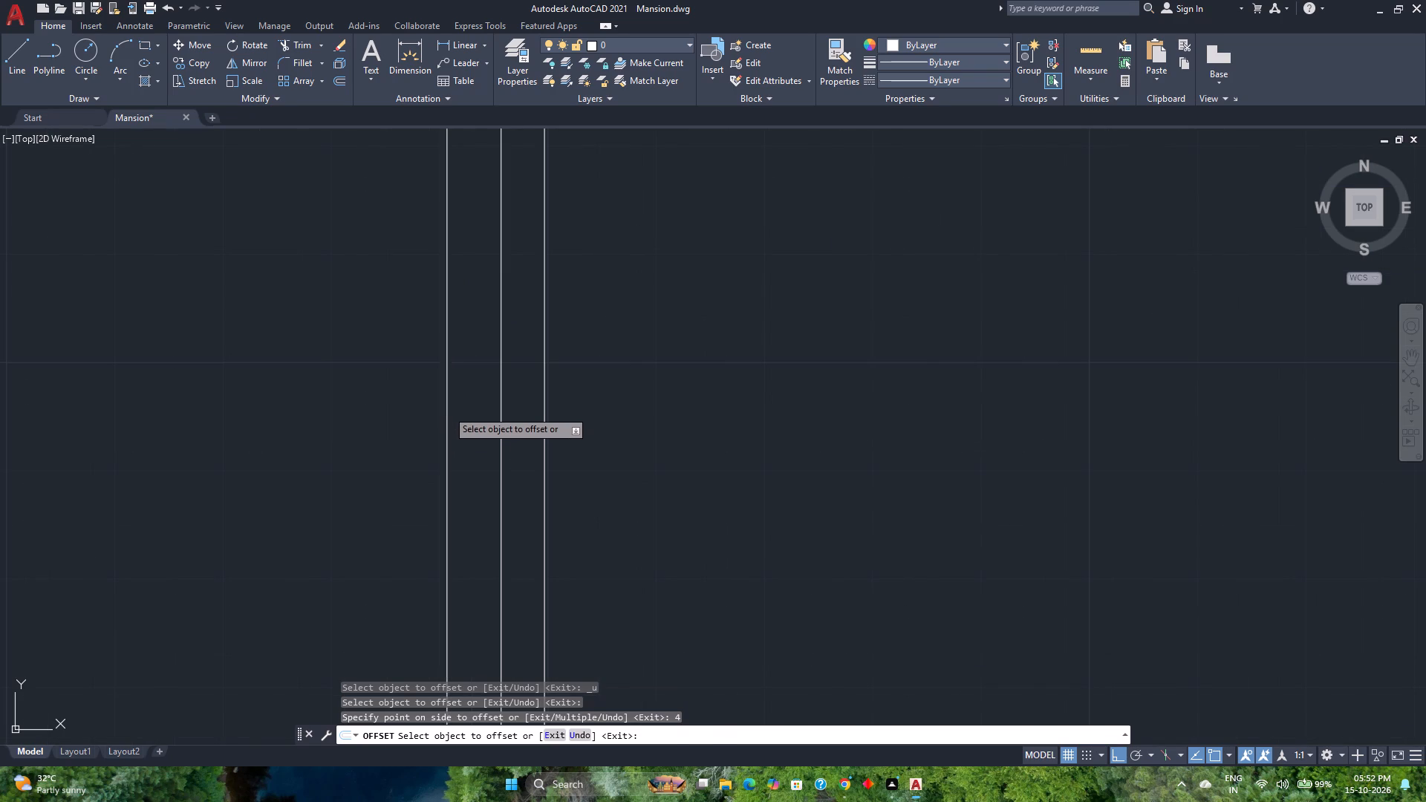
pyautogui.press('4')
pyautogui.press('Return')
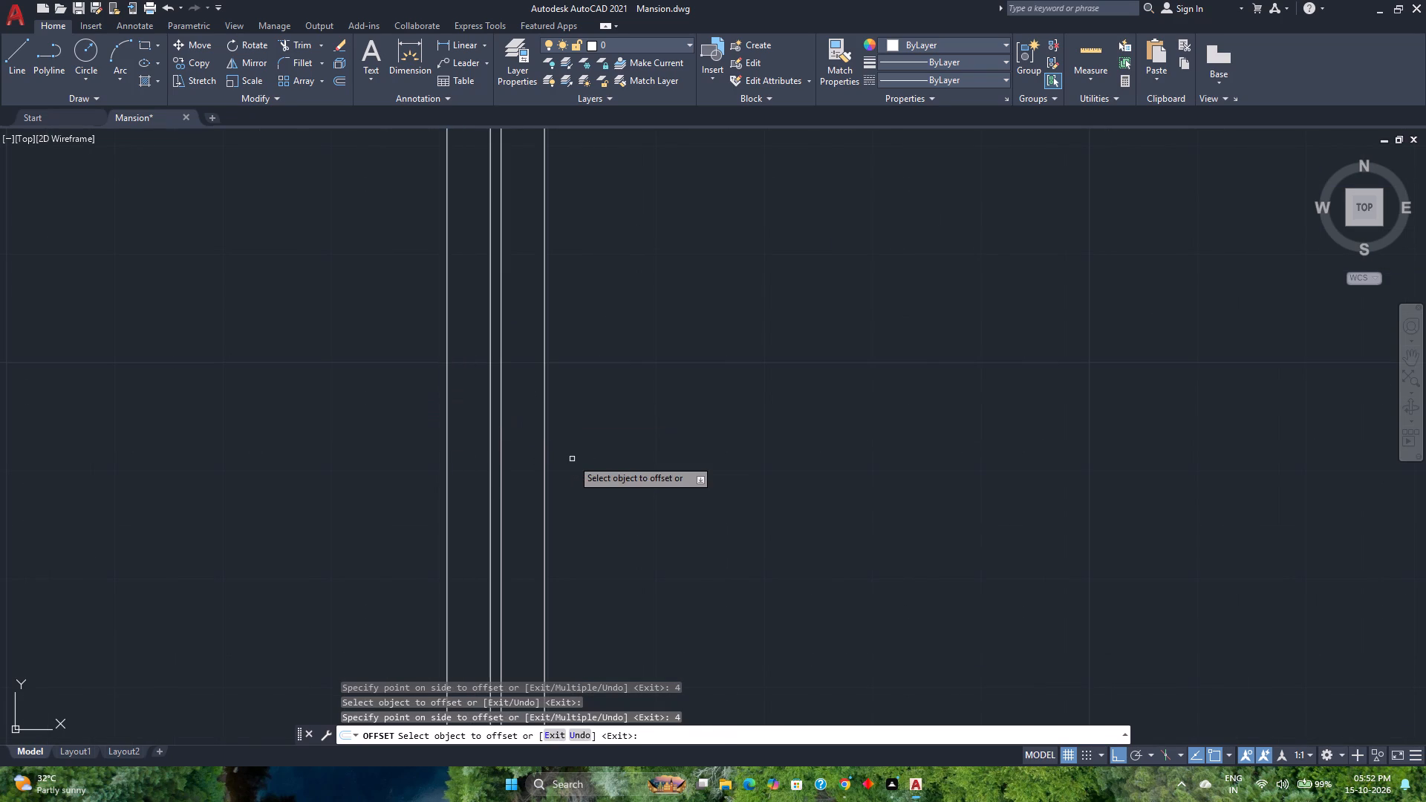
pyautogui.press('space')
# Trim the two central glass lines where they cross the end frames at the window's south and north ends.
pyautogui.scroll(-3, 572, 459)
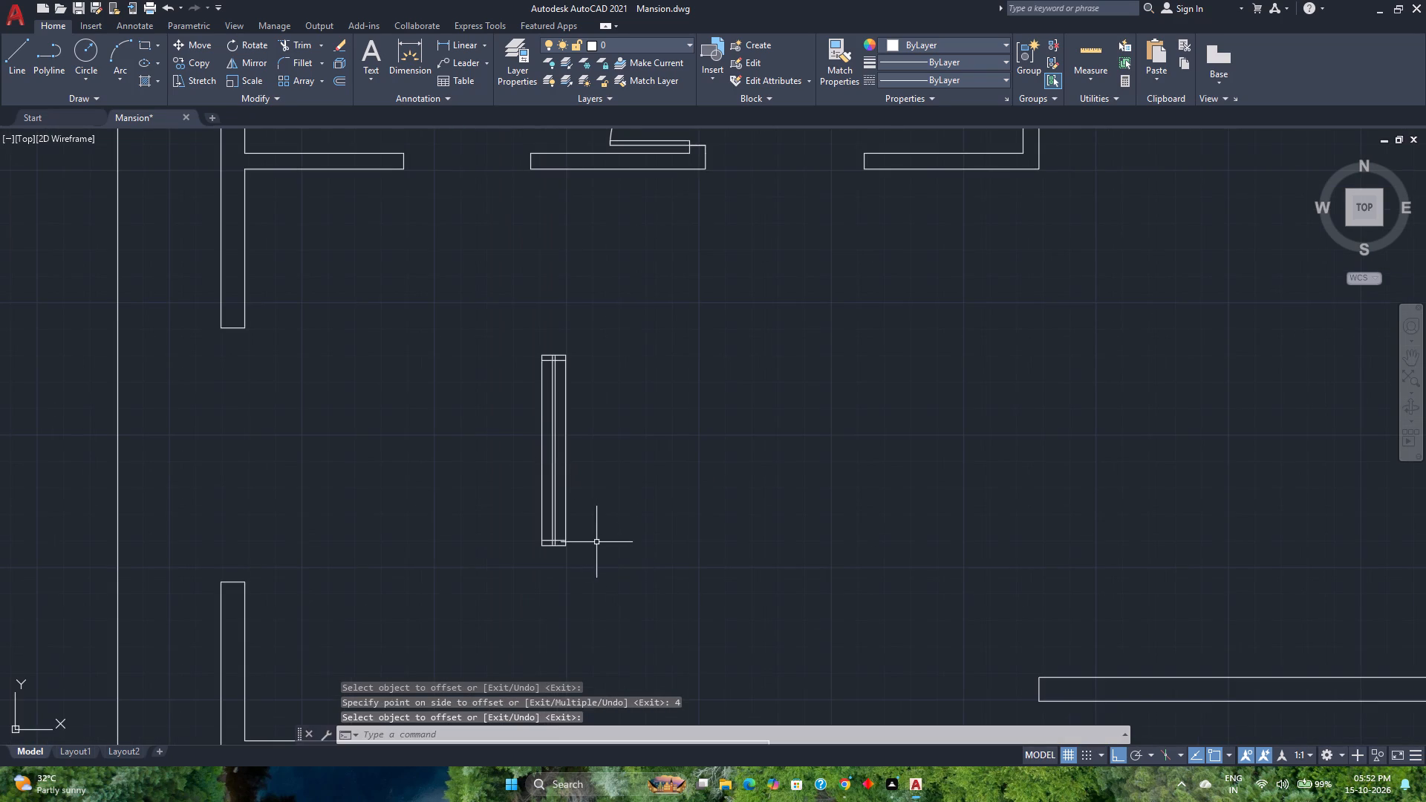
pyautogui.scroll(2, 593, 539)
pyautogui.write('tr')
pyautogui.press('Return')
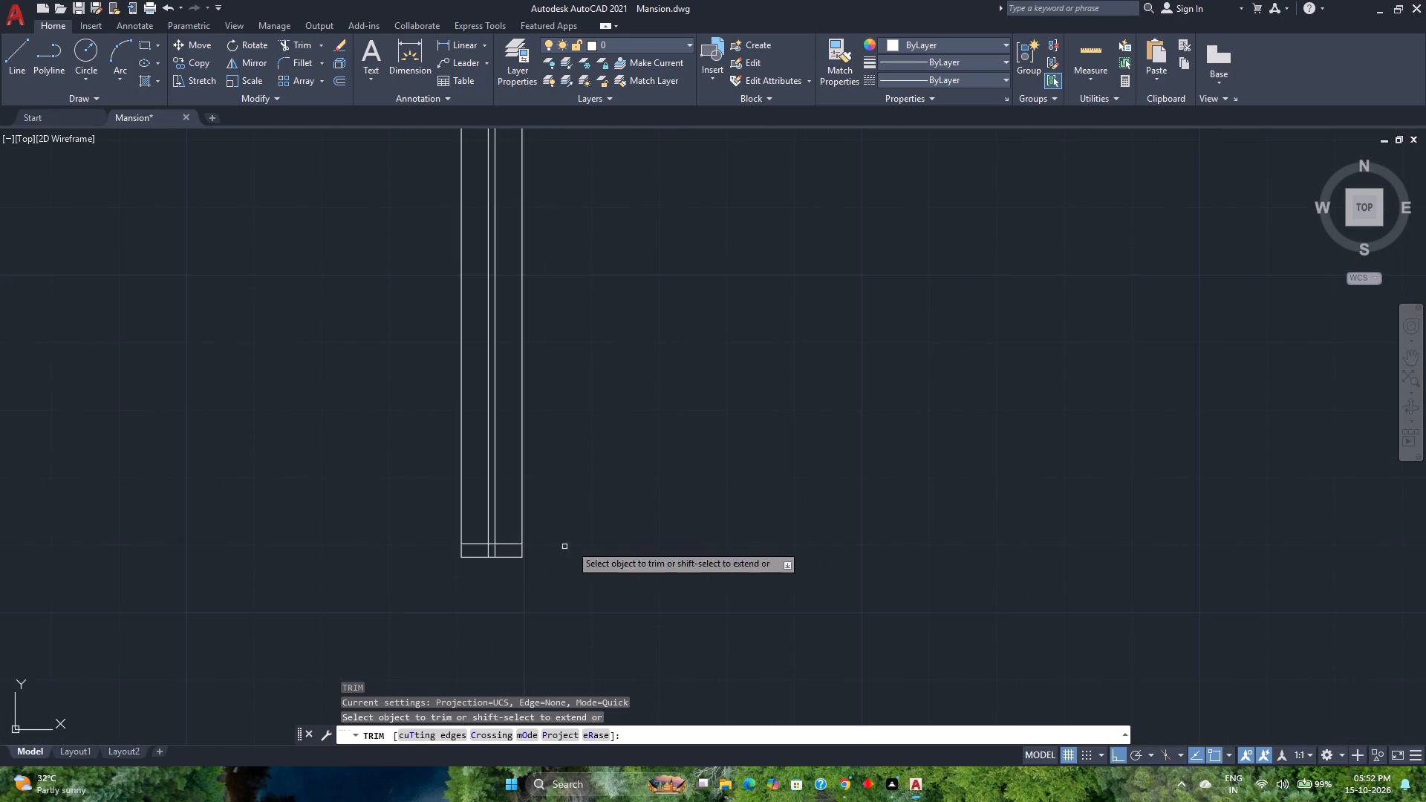
pyautogui.scroll(3, 459, 553)
pyautogui.click(542, 544)
pyautogui.click(596, 543)
pyautogui.click(624, 542)
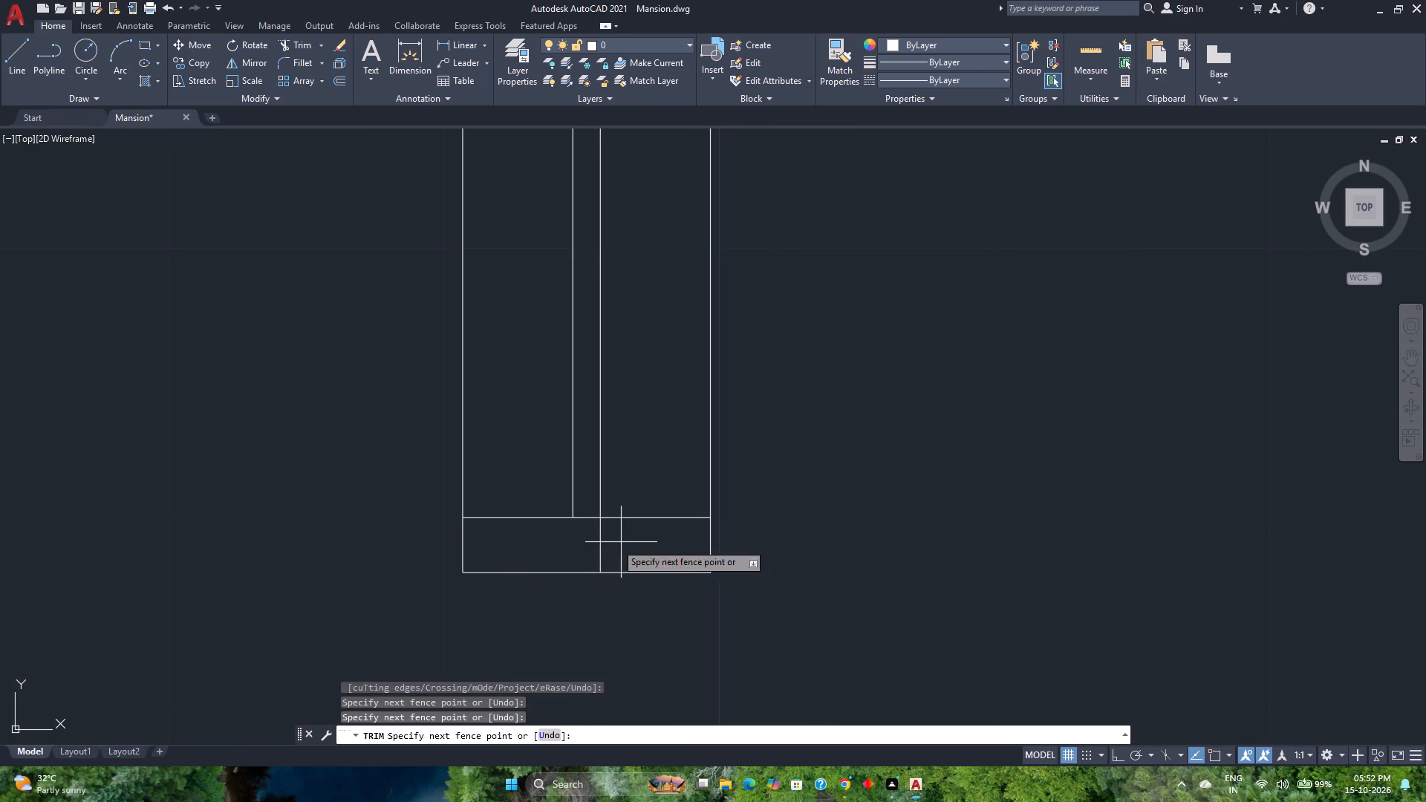
pyautogui.click(581, 550)
pyautogui.scroll(-5, 581, 550)
pyautogui.scroll(5, 581, 345)
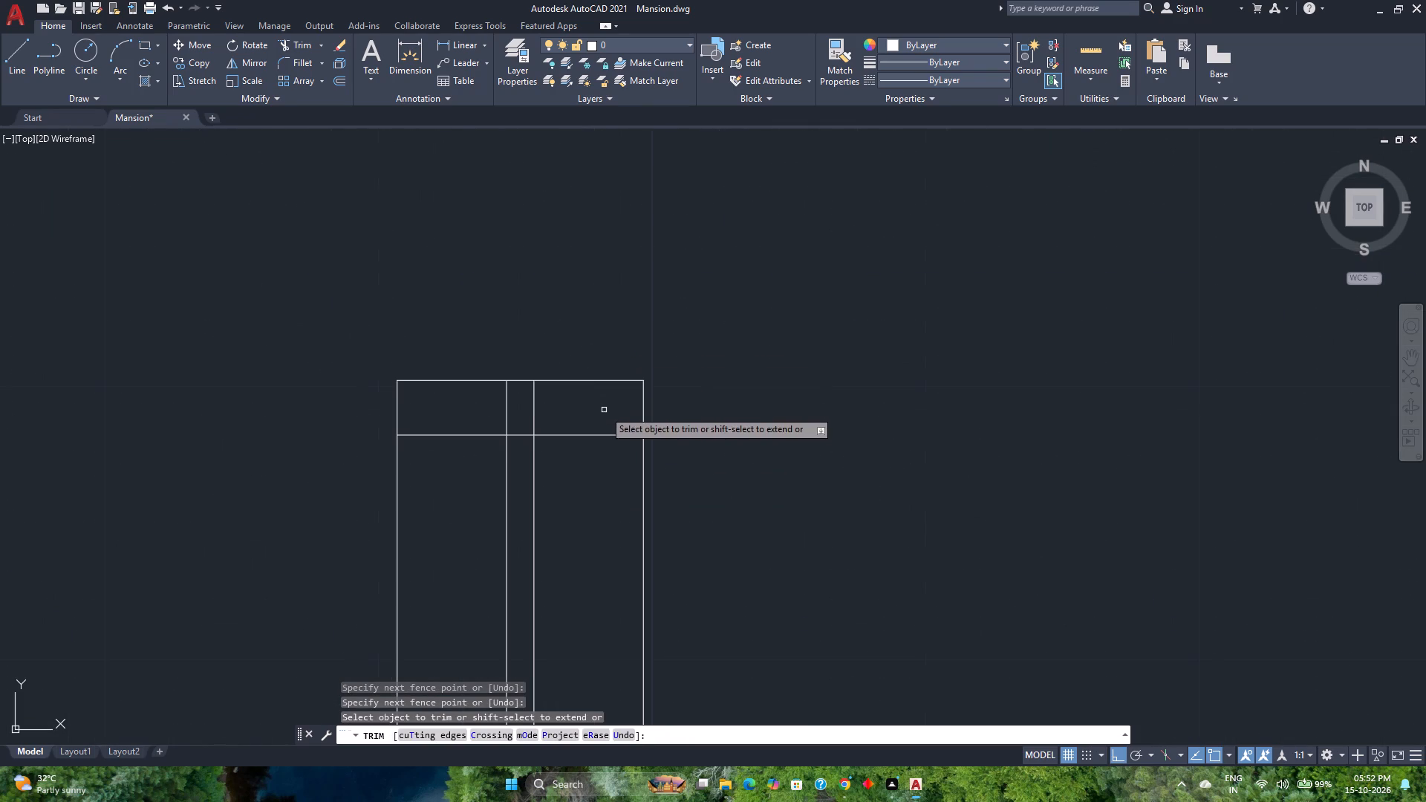
pyautogui.click(604, 410)
pyautogui.click(455, 425)
pyautogui.press('space')
# Join all the lines of the new 6' window symbol.
pyautogui.scroll(-5, 455, 425)
pyautogui.moveTo(466, 502); pyautogui.dragTo(484, 435, button='middle')
pyautogui.click(559, 576)
pyautogui.click(420, 316)
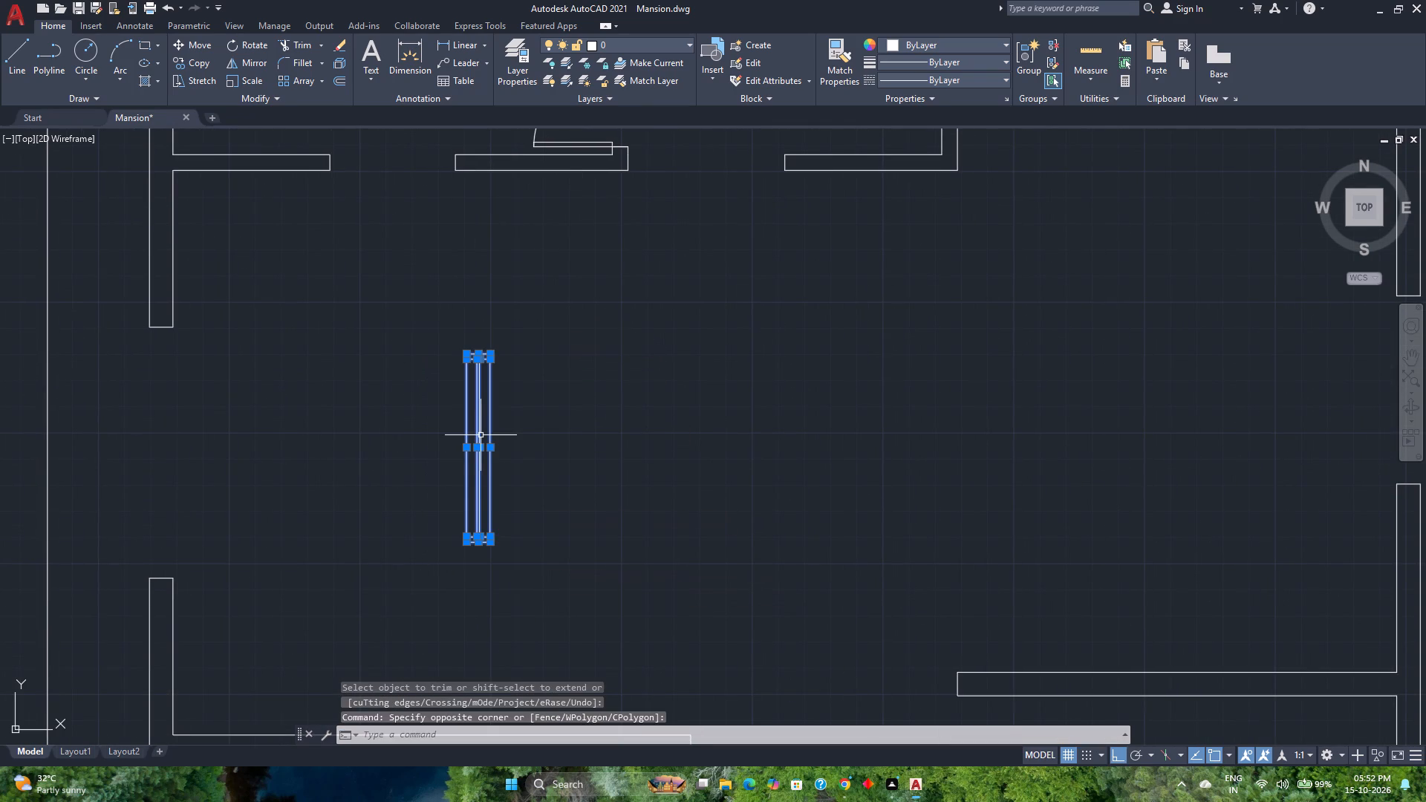
pyautogui.press('j')
pyautogui.press('Return')
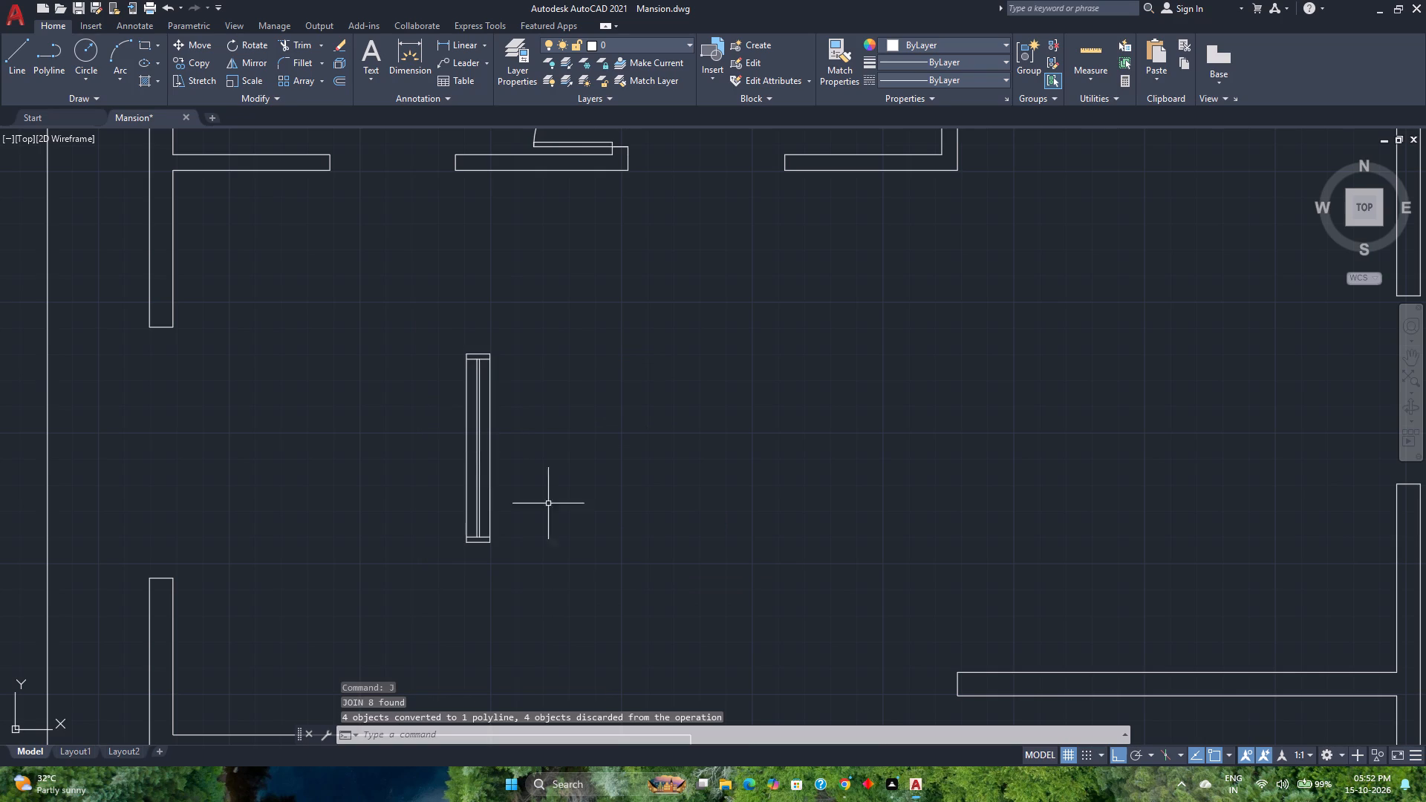
# Group all the parts of the new 6' window symbol.
pyautogui.click(579, 573)
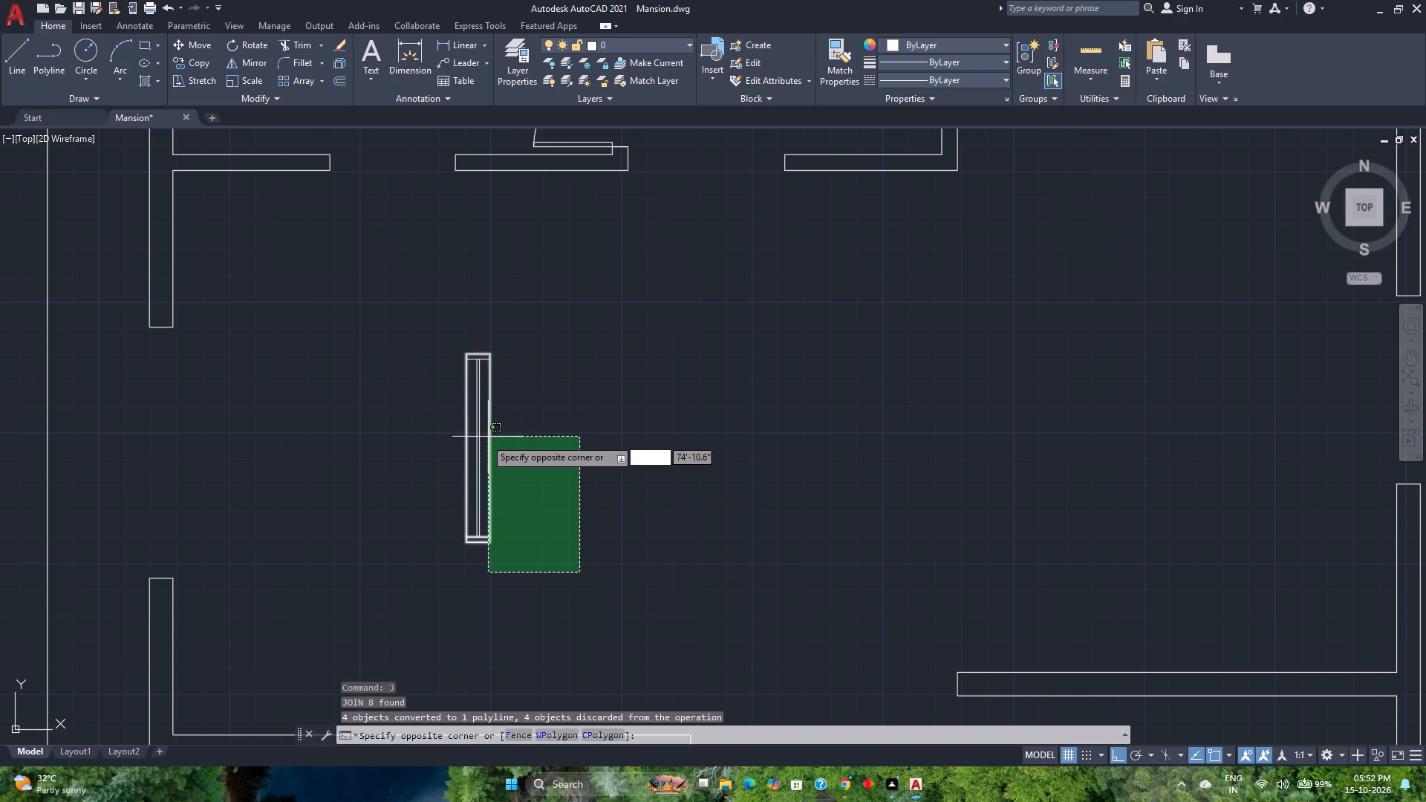
pyautogui.click(341, 281)
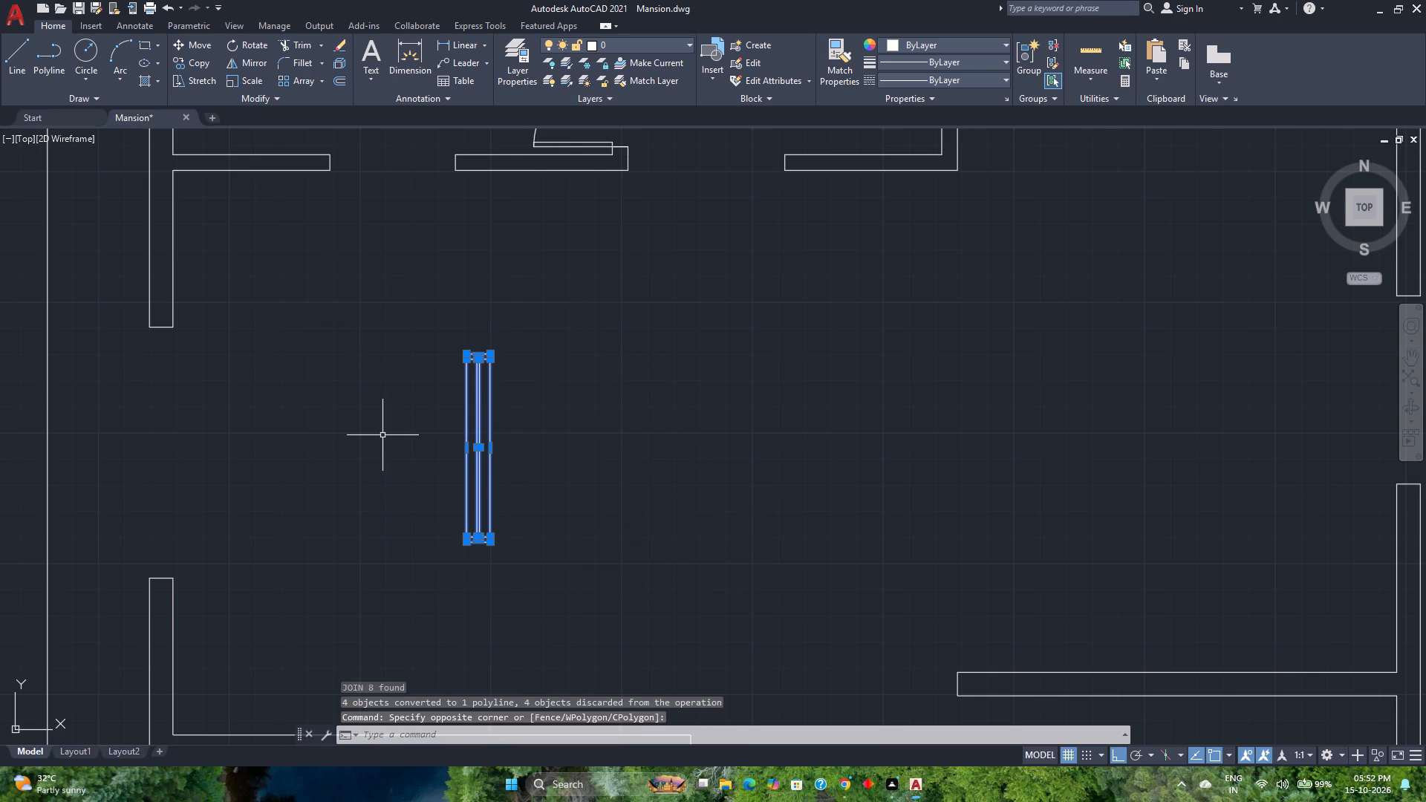
pyautogui.press('g')
pyautogui.press('Return')
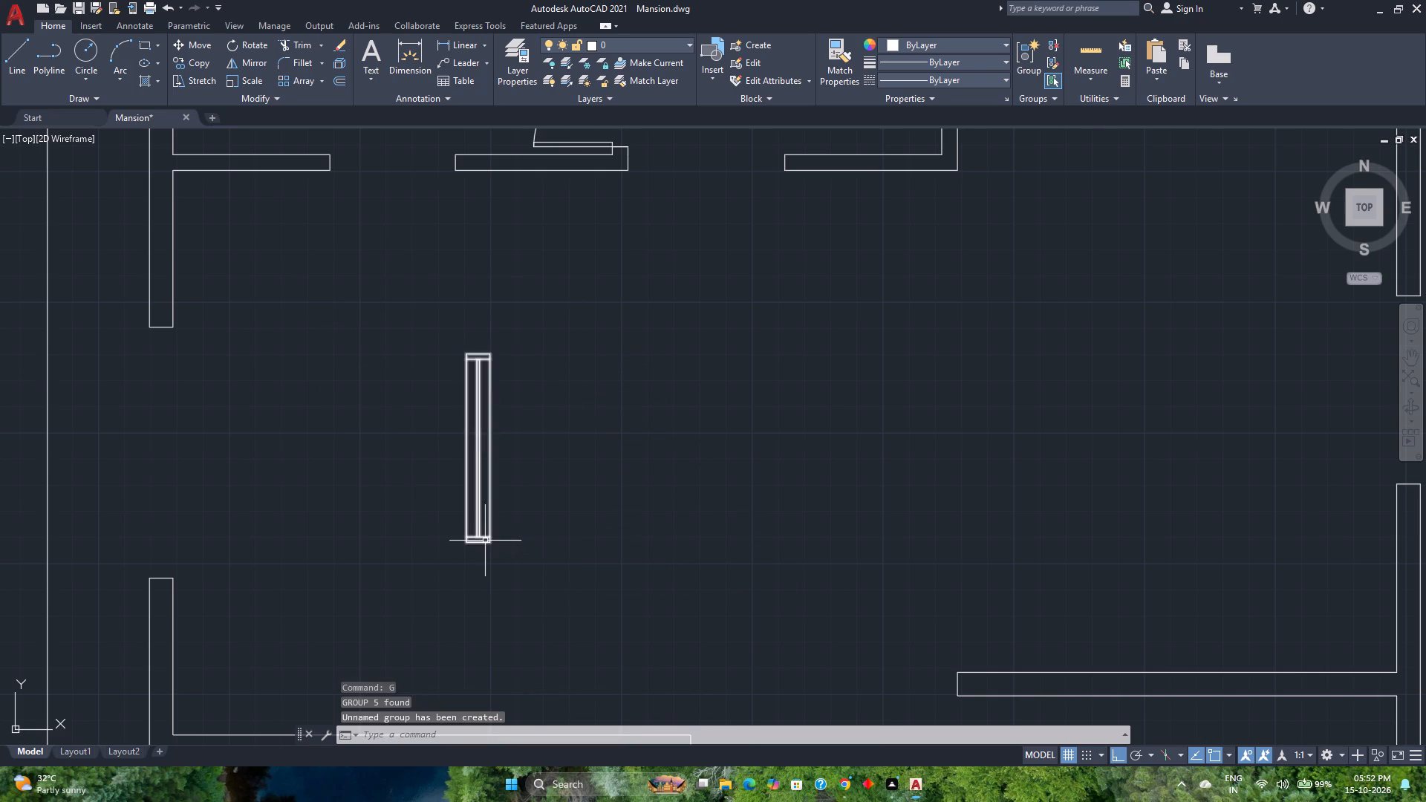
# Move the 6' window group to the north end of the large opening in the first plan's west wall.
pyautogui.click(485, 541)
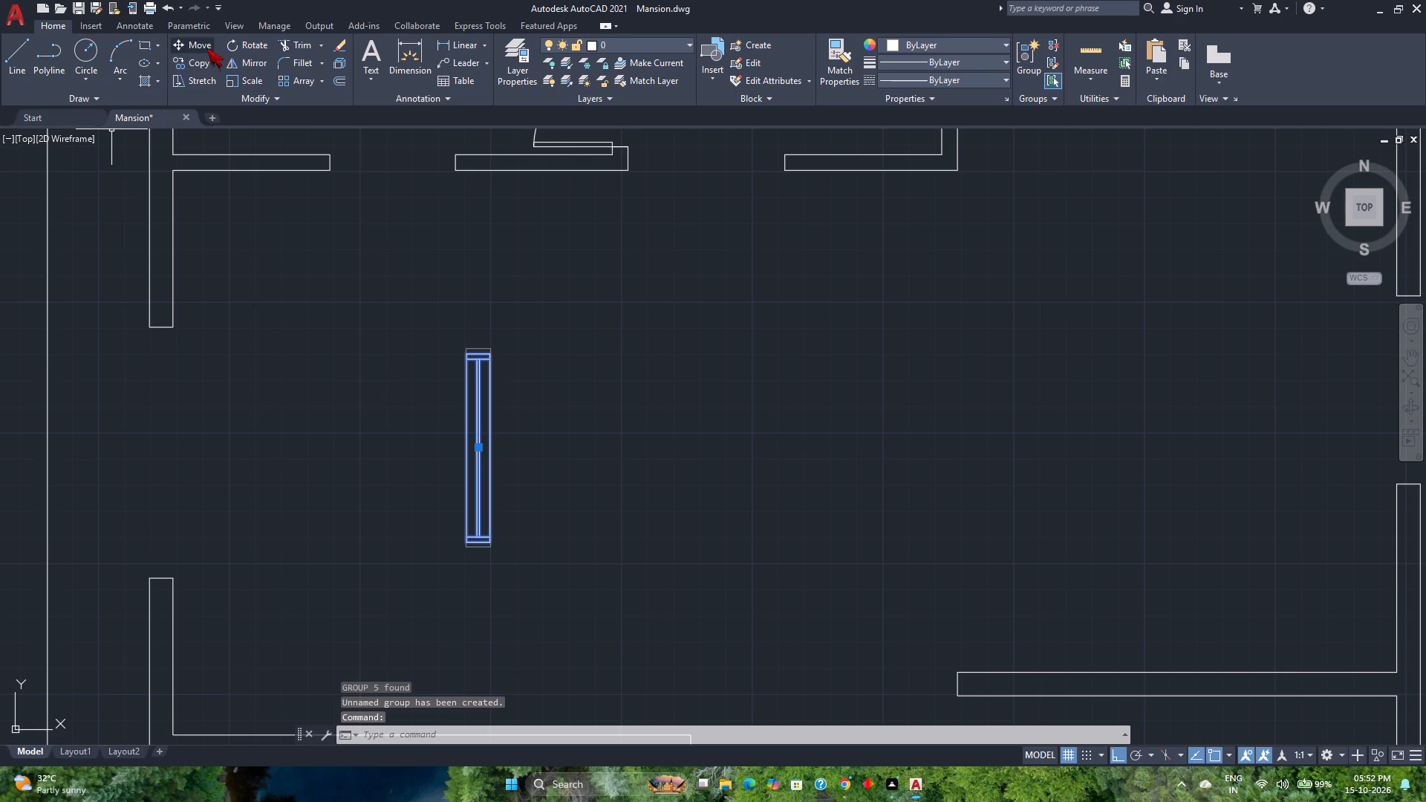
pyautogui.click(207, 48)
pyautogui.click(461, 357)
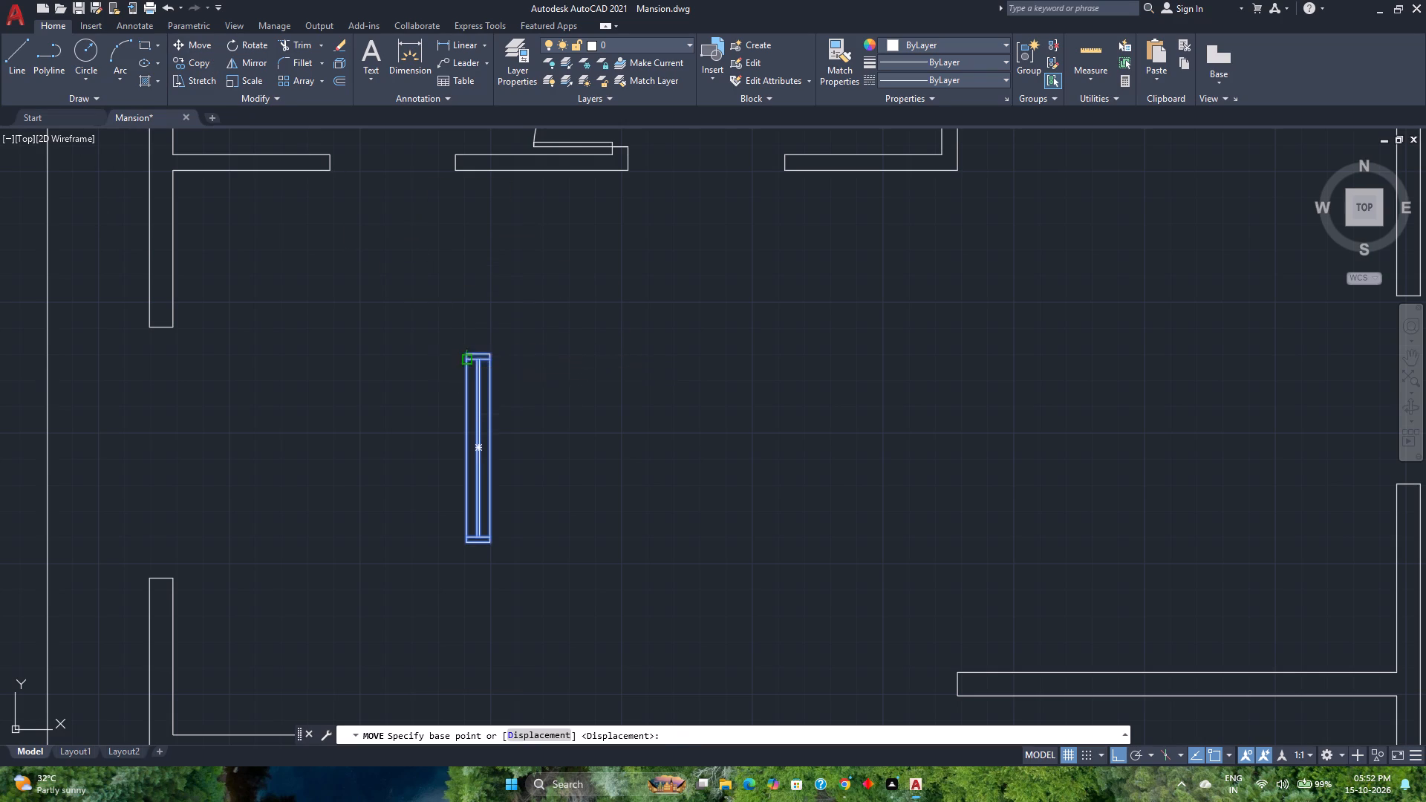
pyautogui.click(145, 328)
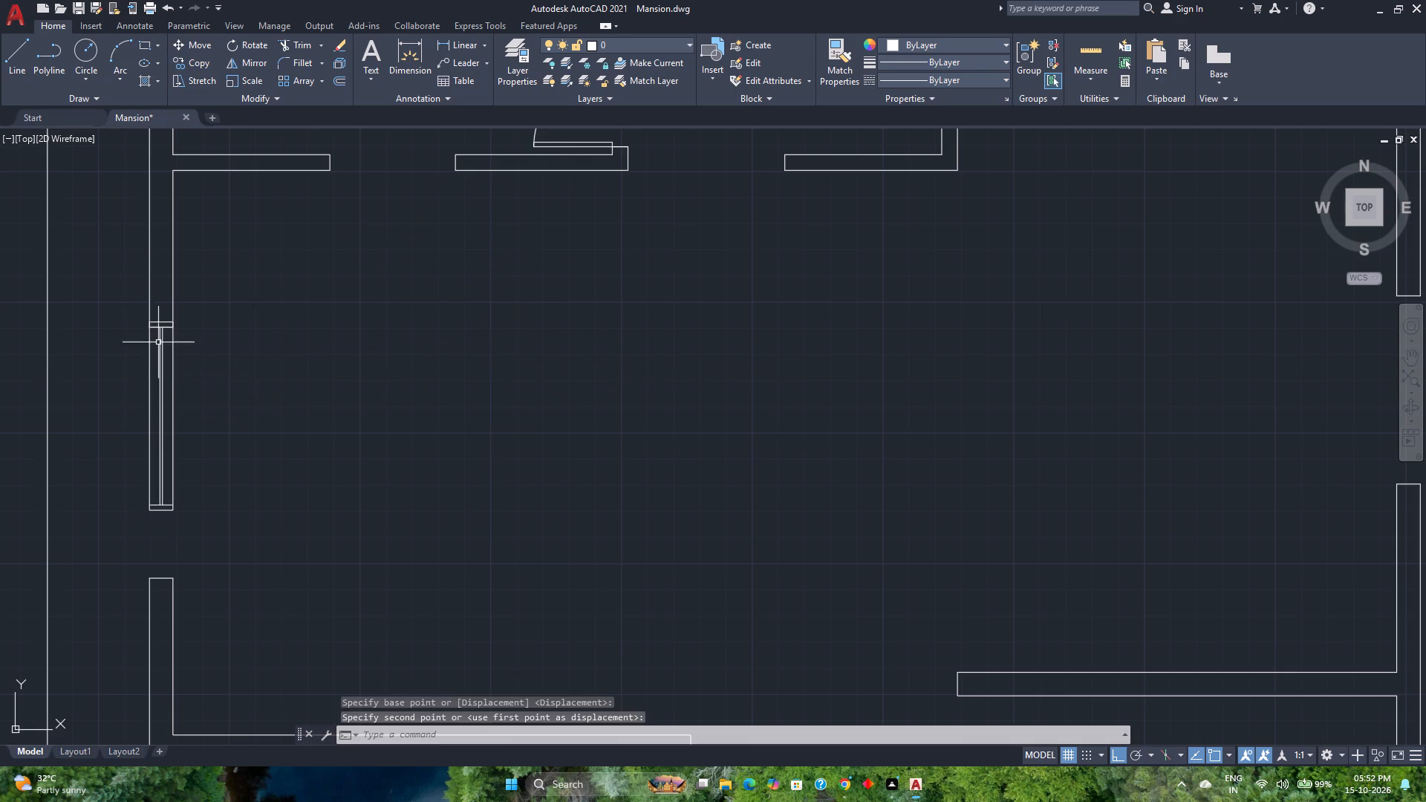
# Move the 6' window from the west wall into the central opening of the first plan's east wall.
pyautogui.scroll(-2, 235, 407)
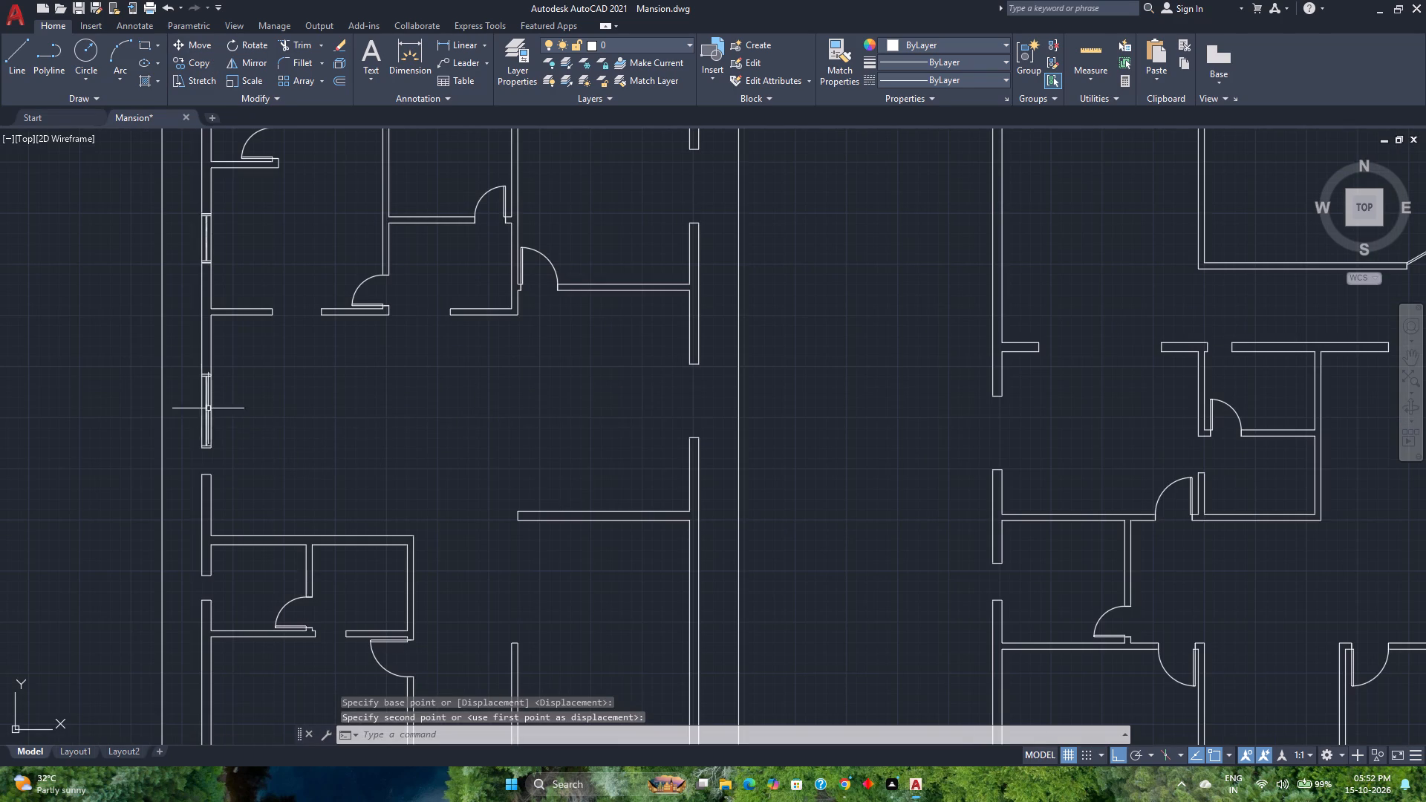
pyautogui.click(204, 402)
pyautogui.click(197, 39)
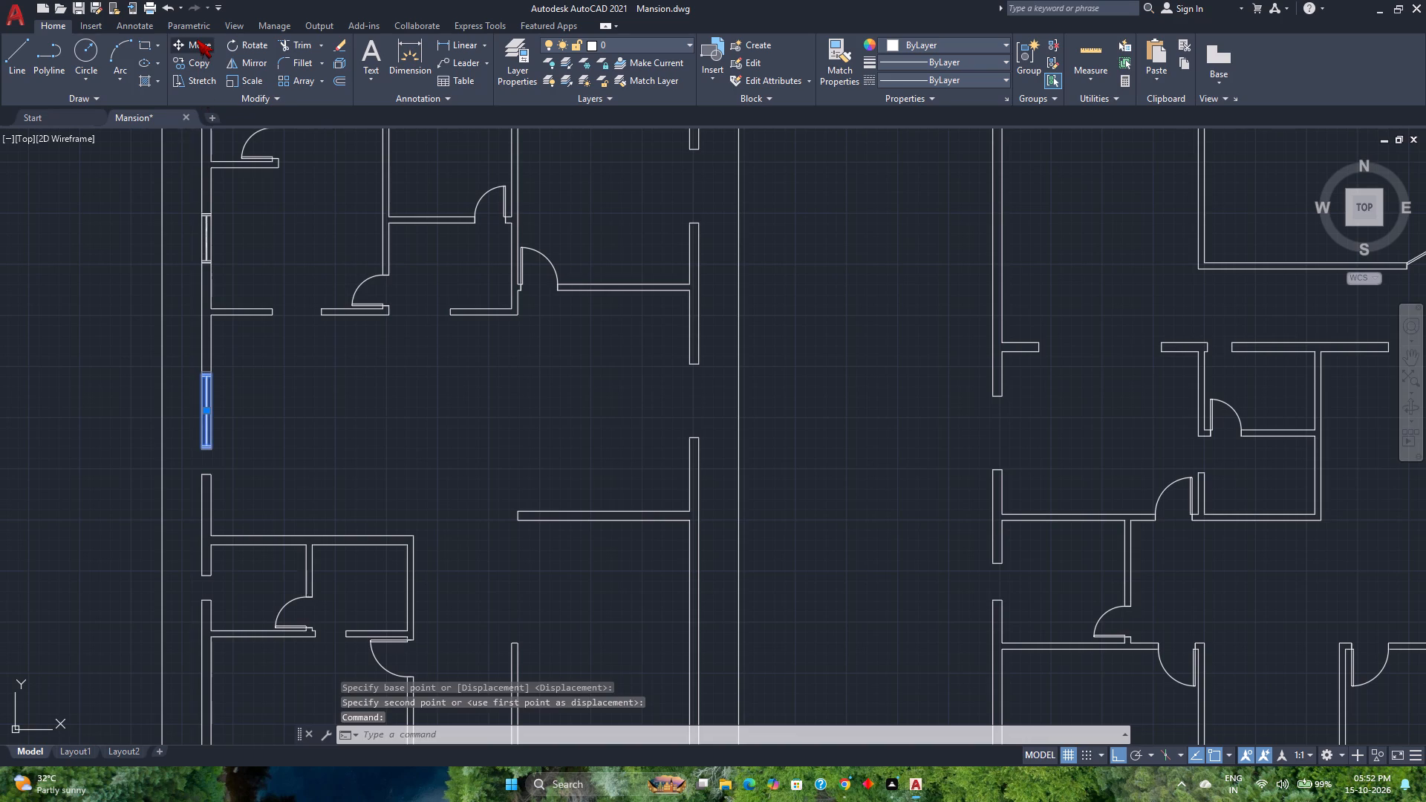
pyautogui.scroll(3, 195, 393)
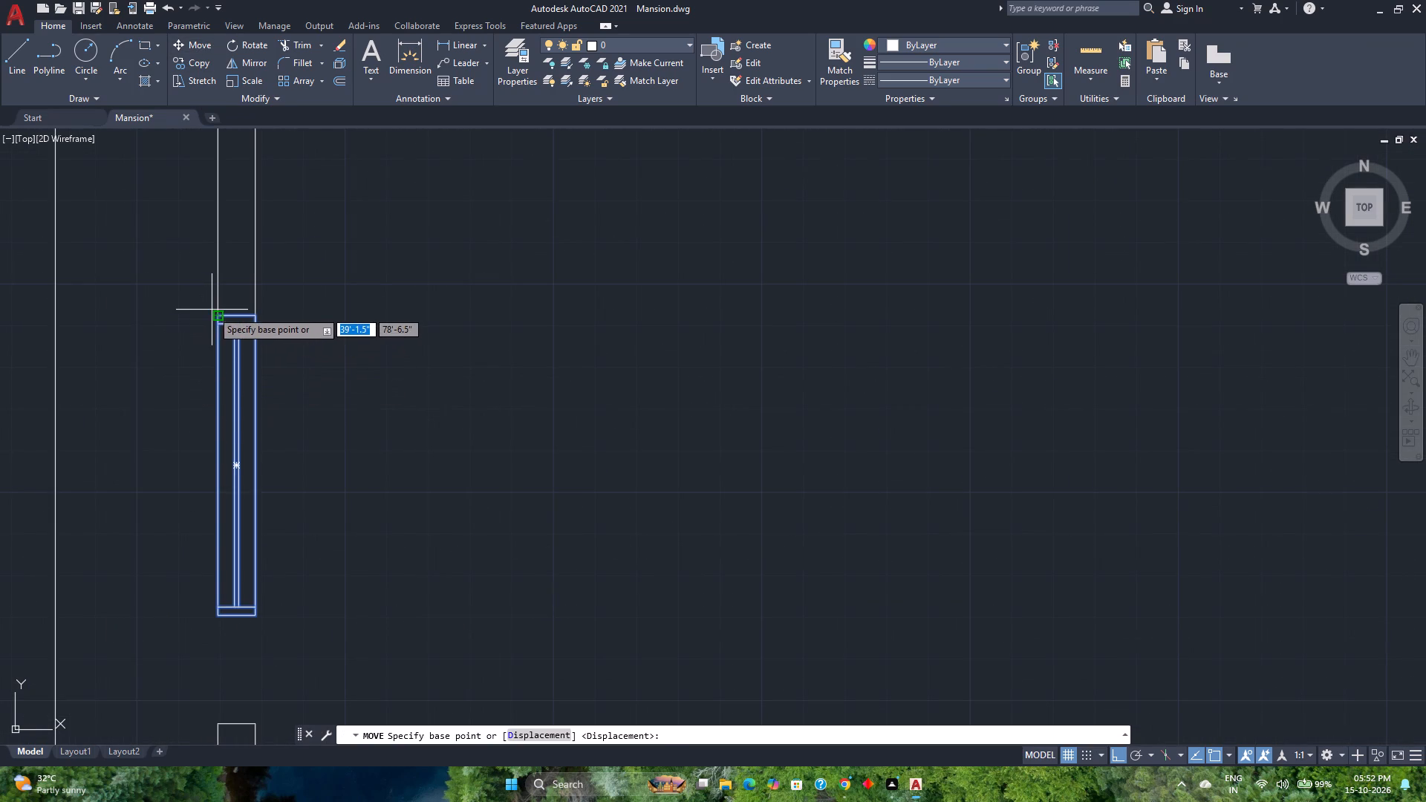
pyautogui.click(212, 310)
pyautogui.scroll(-3, 336, 326)
pyautogui.moveTo(336, 326); pyautogui.dragTo(0, 333, button='middle')
pyautogui.scroll(2, 449, 336)
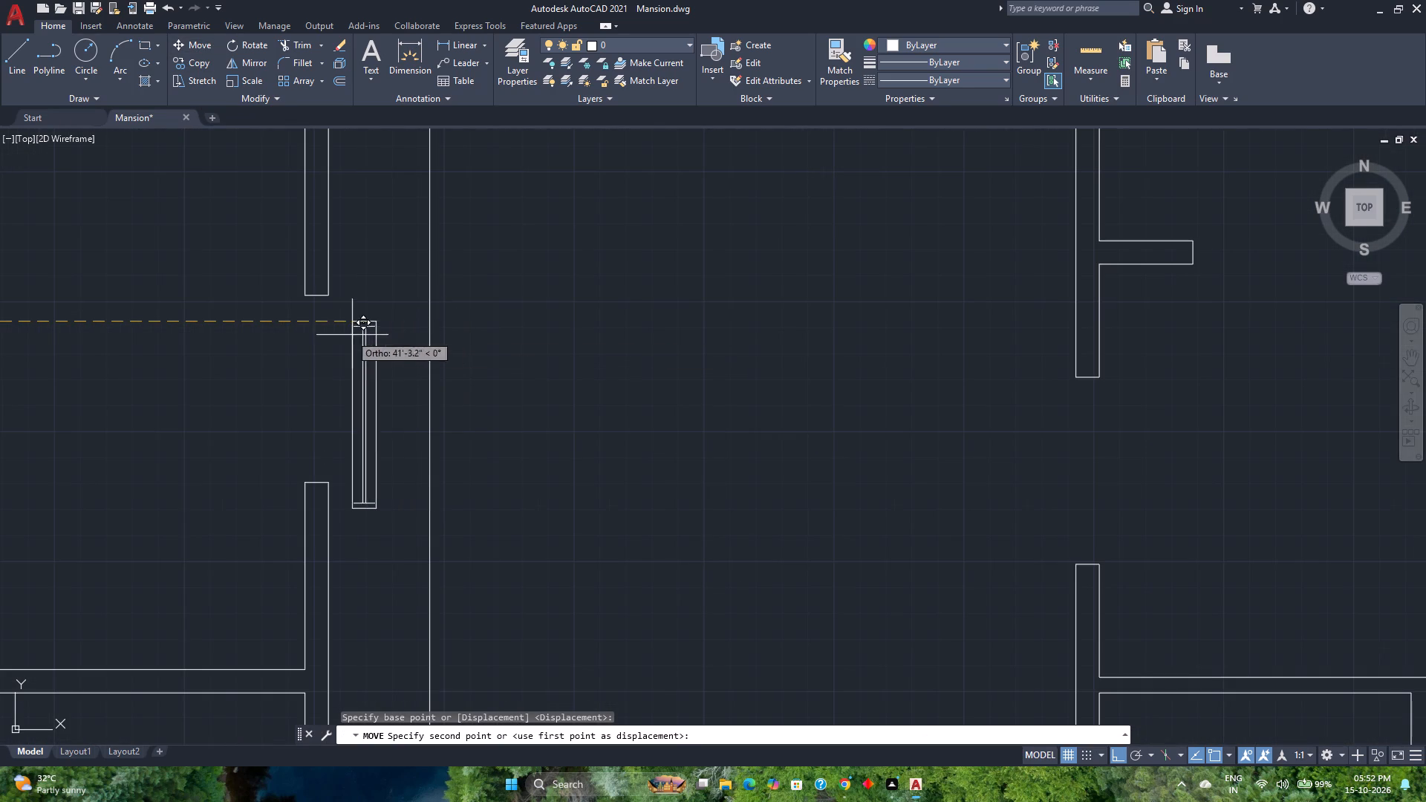
pyautogui.click(310, 299)
# Copy the 6' window into the north opening of the first plan's east wall and the wider opening of the second plan's west wall.
pyautogui.click(365, 384)
pyautogui.click(253, 358)
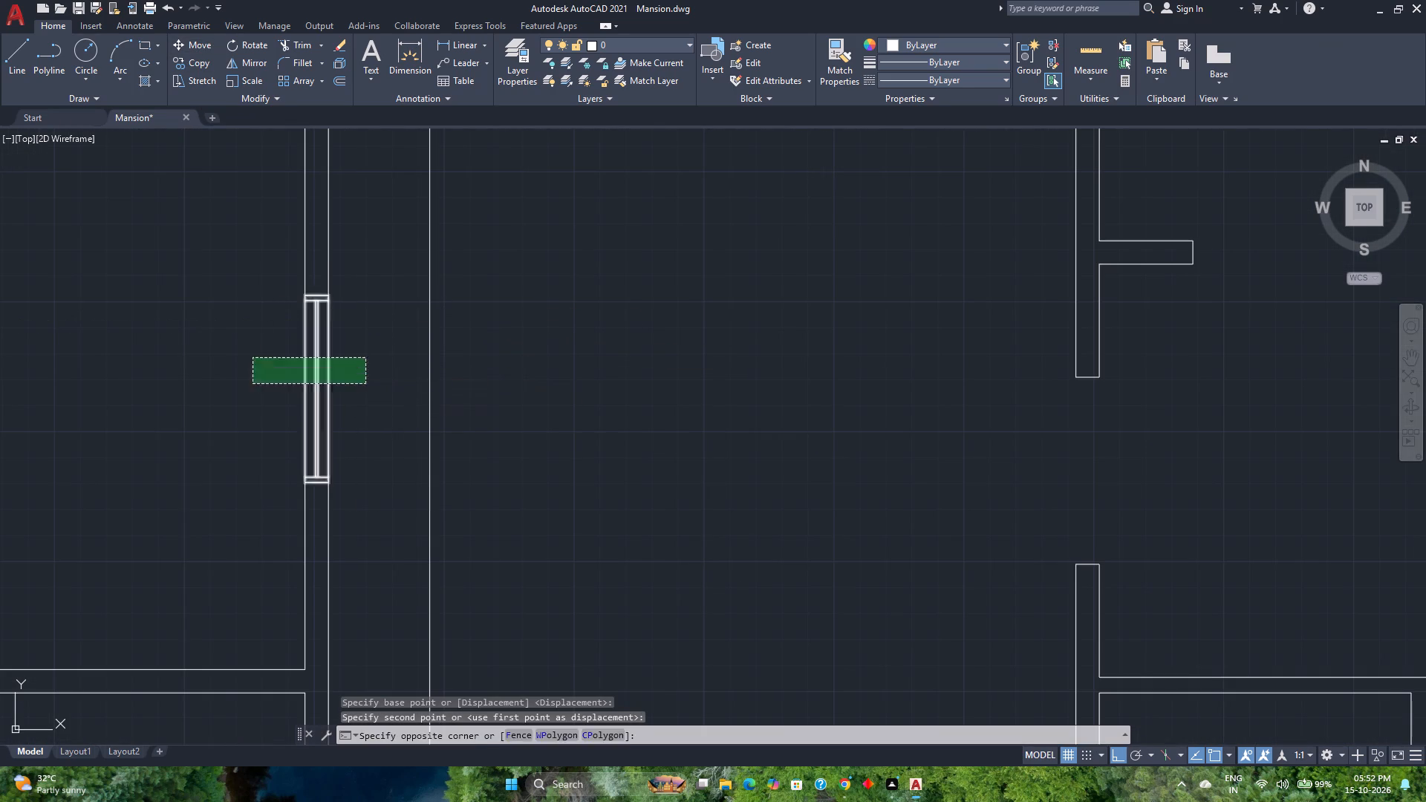
pyautogui.scroll(-2, 253, 358)
pyautogui.moveTo(253, 358); pyautogui.dragTo(299, 455, button='middle')
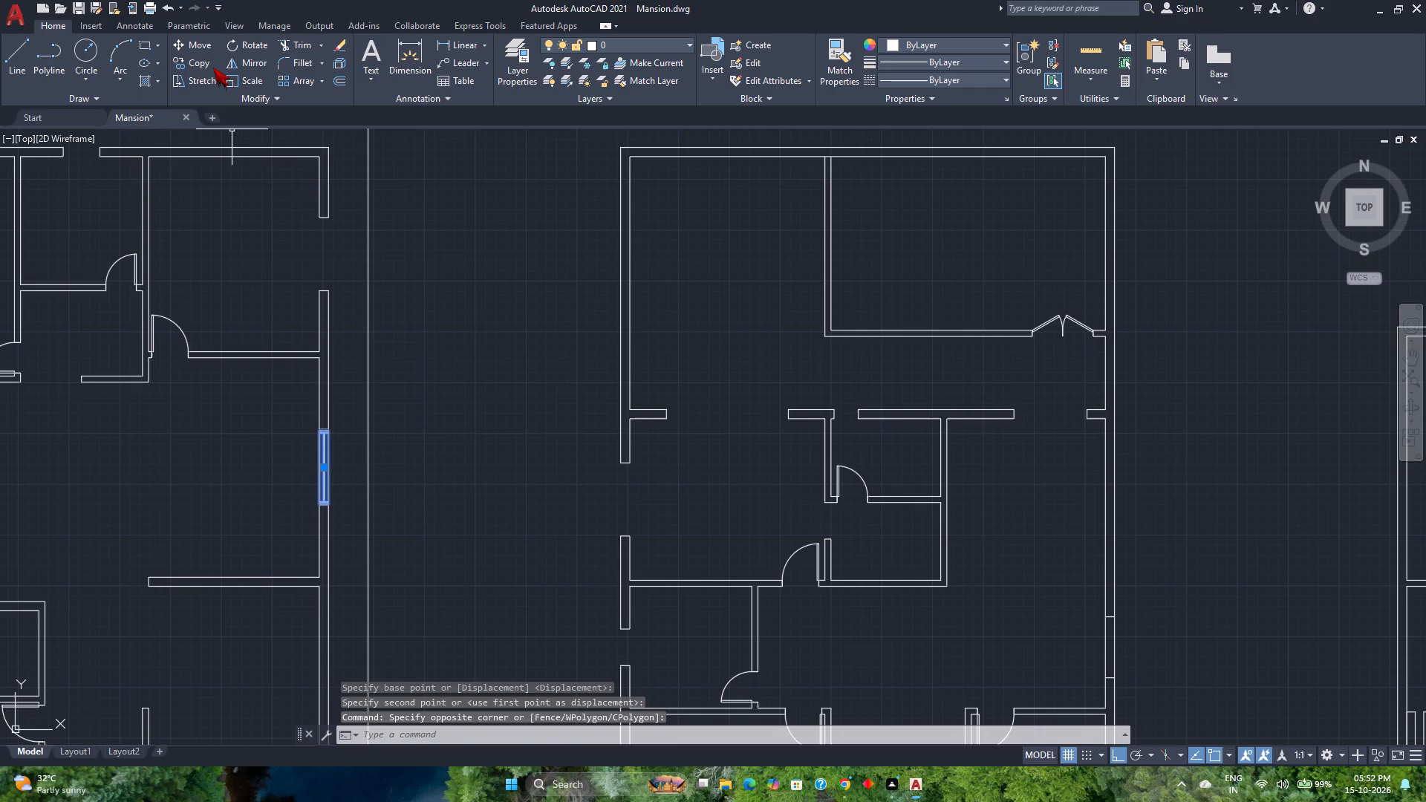
pyautogui.click(213, 68)
pyautogui.click(204, 62)
pyautogui.scroll(3, 335, 512)
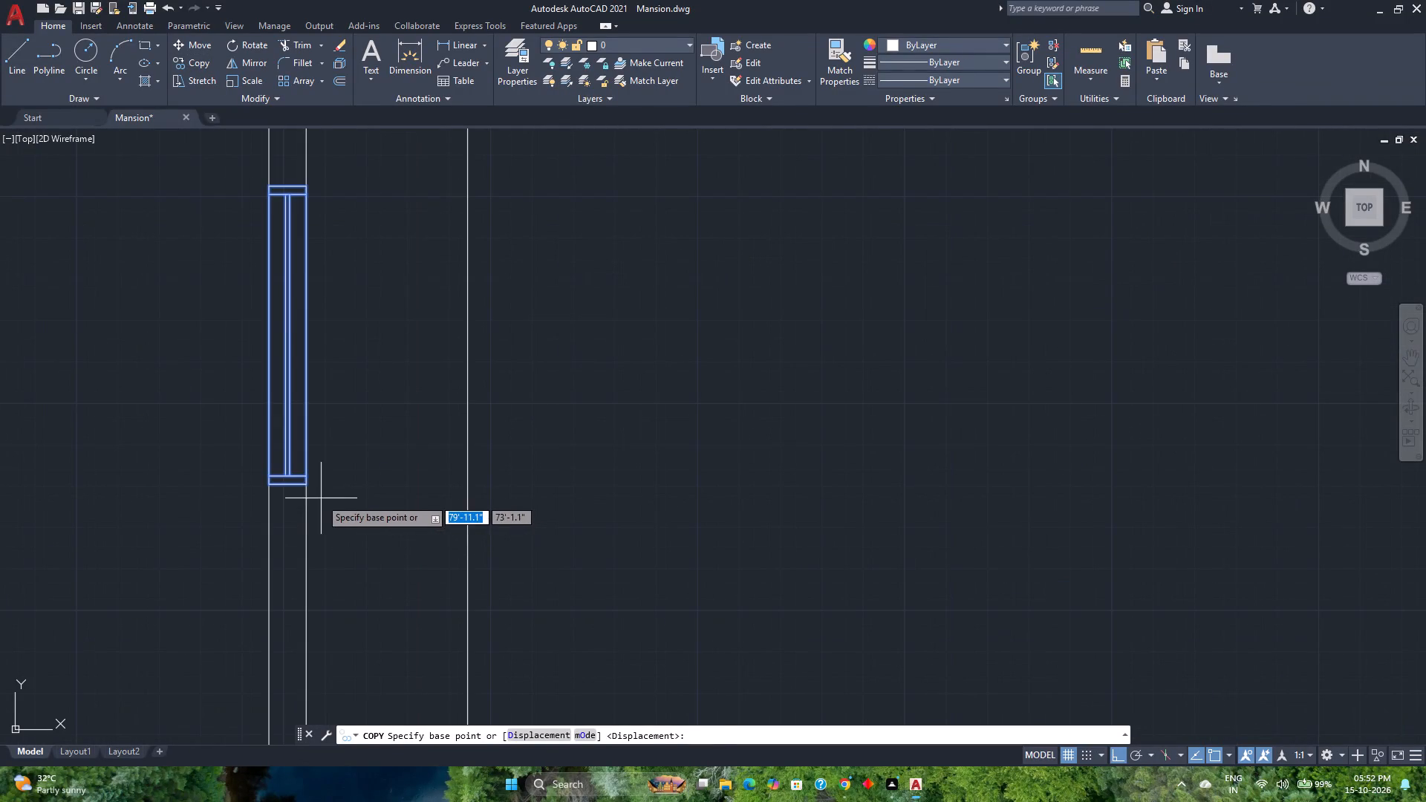
pyautogui.click(307, 487)
pyautogui.scroll(-2, 307, 482)
pyautogui.moveTo(307, 482); pyautogui.dragTo(333, 590, button='middle')
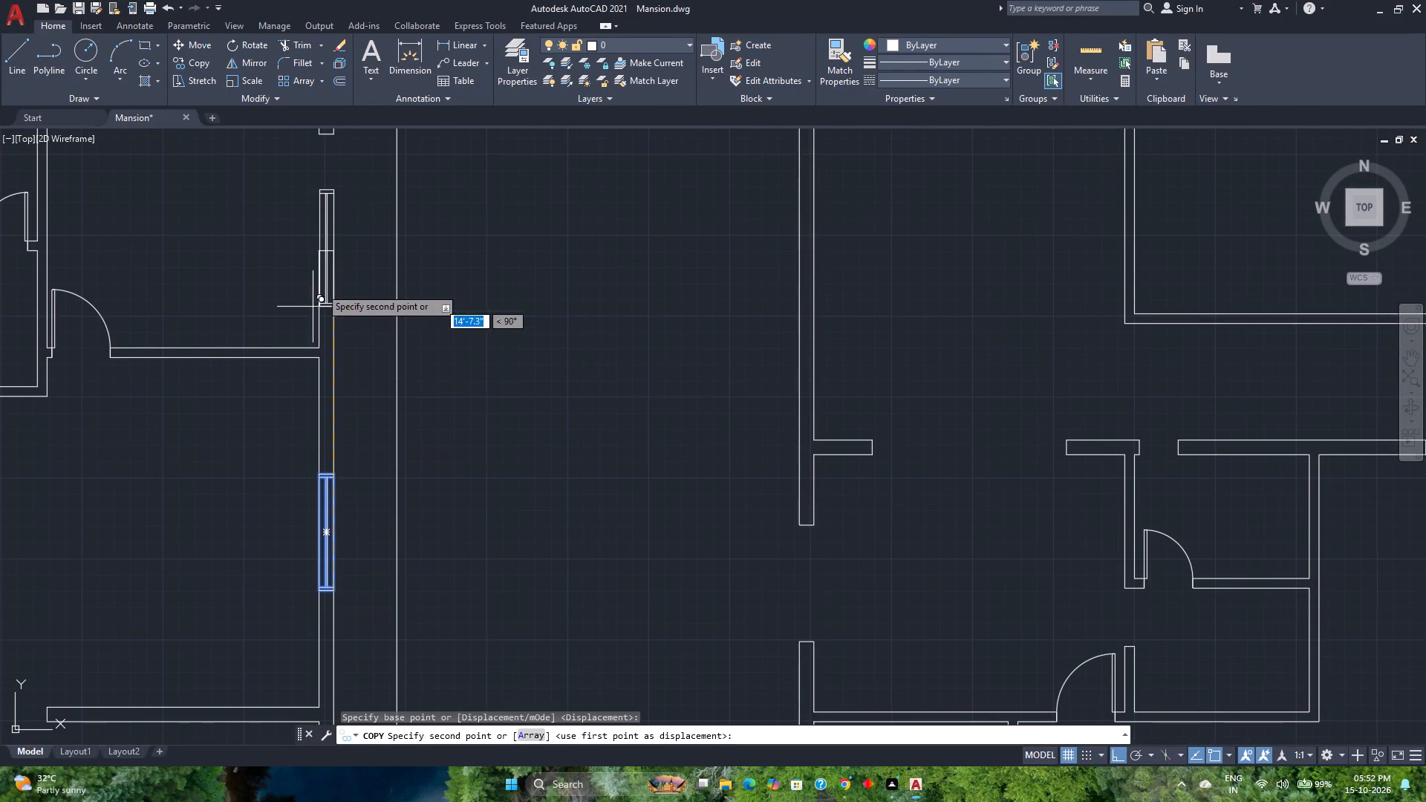
pyautogui.click(331, 251)
pyautogui.moveTo(359, 457); pyautogui.dragTo(246, 365, button='middle')
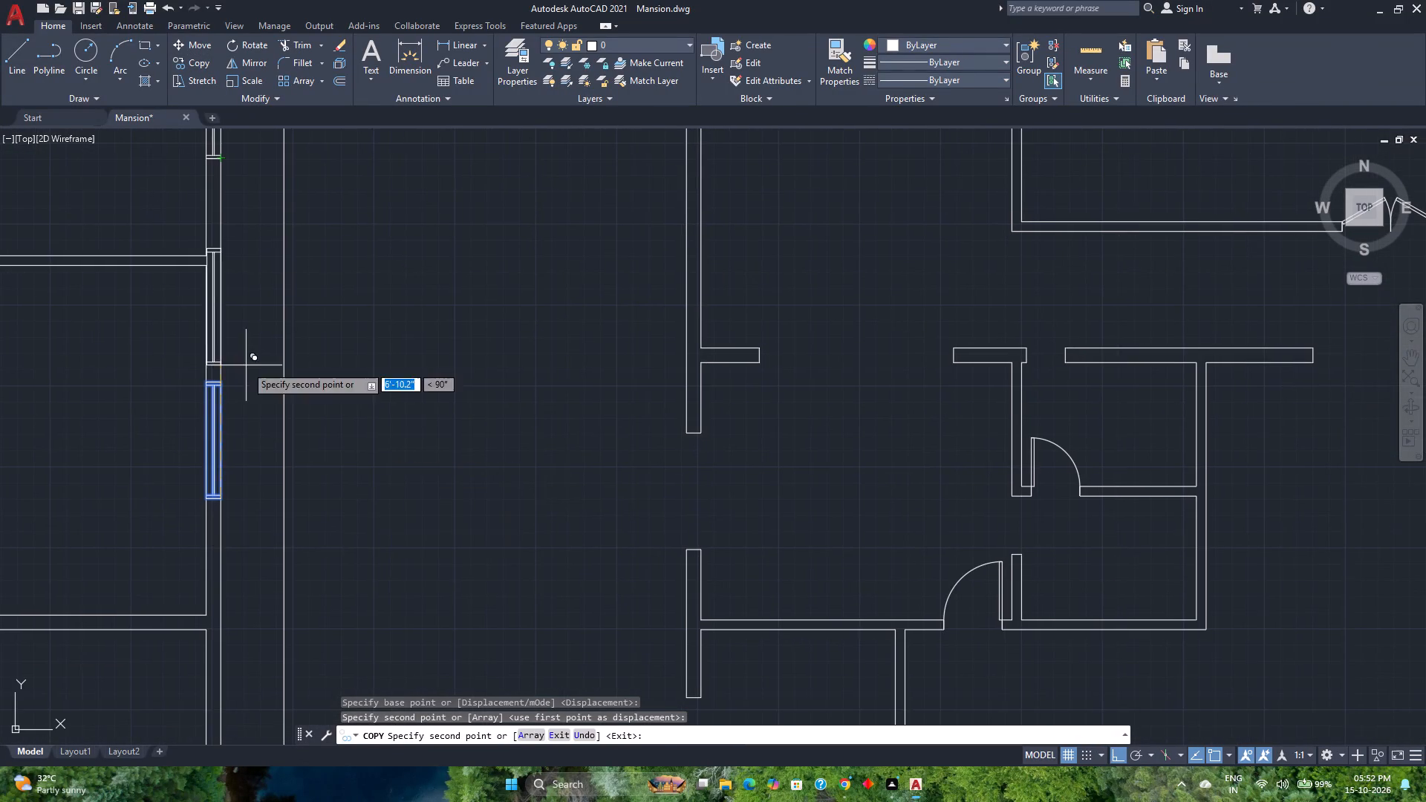
pyautogui.click(703, 552)
# Place another copy of the 6' window at the western opening in the first plan's south wall.
pyautogui.moveTo(704, 552); pyautogui.dragTo(488, 408, button='middle')
pyautogui.middleClick(487, 407)
pyautogui.scroll(-1, 487, 407)
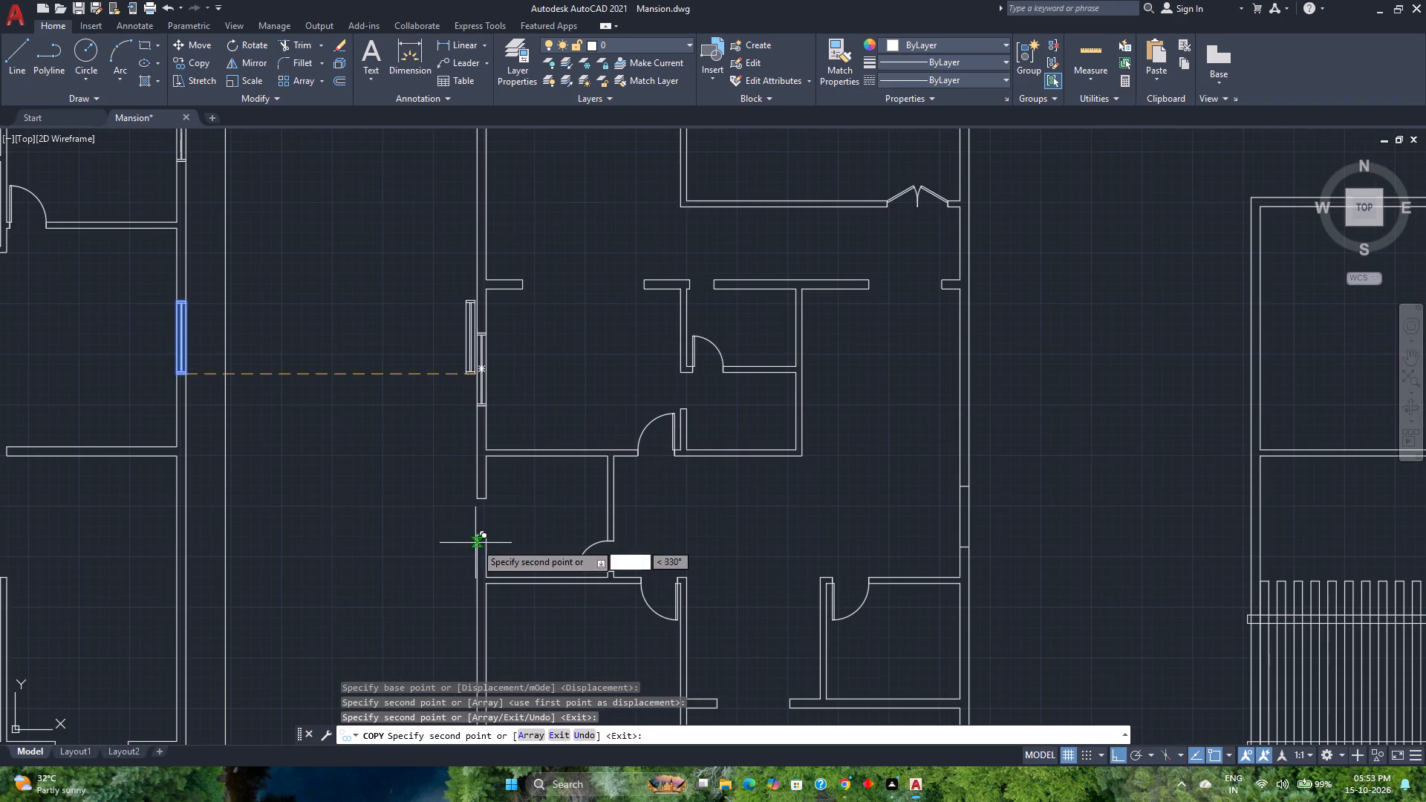
pyautogui.moveTo(732, 539); pyautogui.dragTo(466, 585, button='middle')
pyautogui.scroll(-1, 475, 526)
pyautogui.moveTo(383, 517); pyautogui.dragTo(720, 314, button='middle')
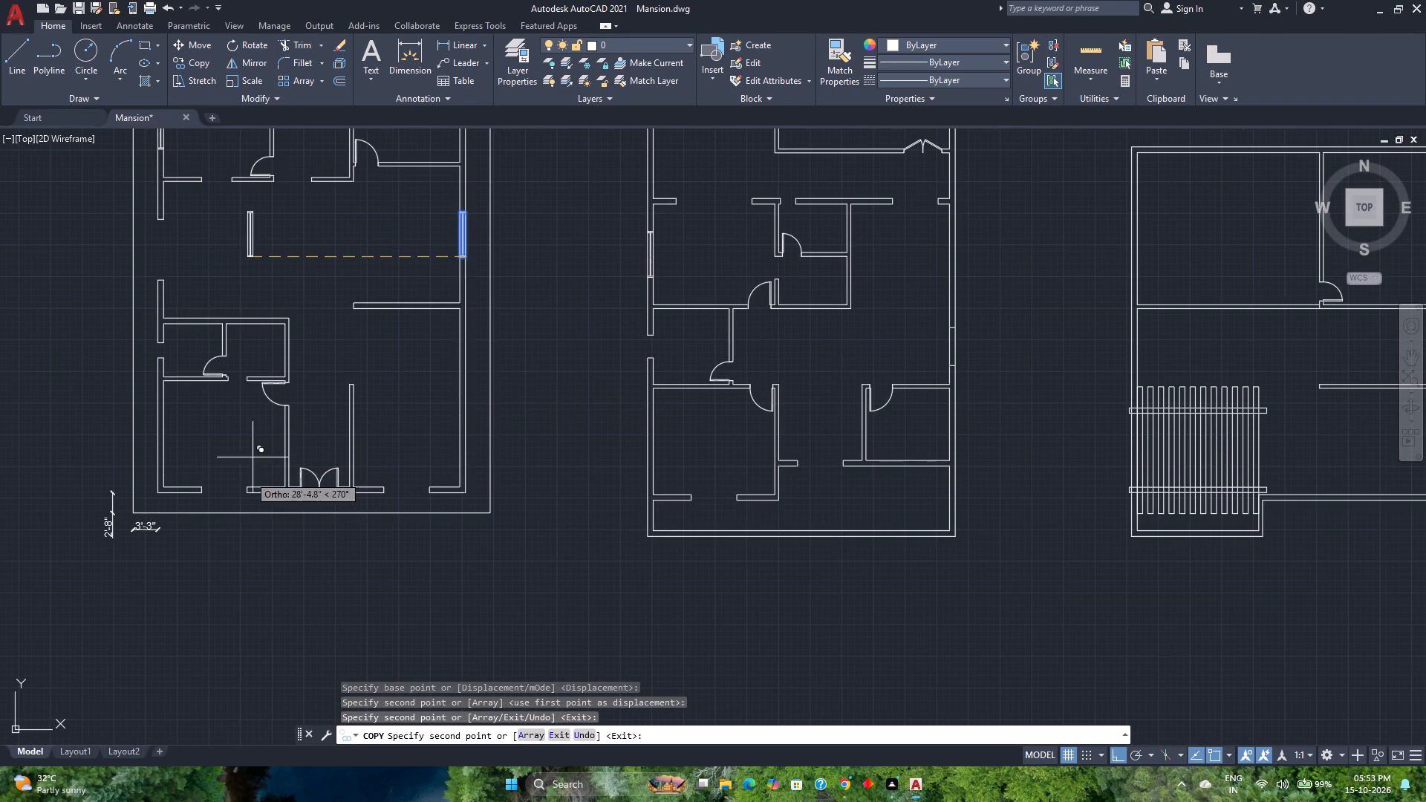
pyautogui.press('F8')
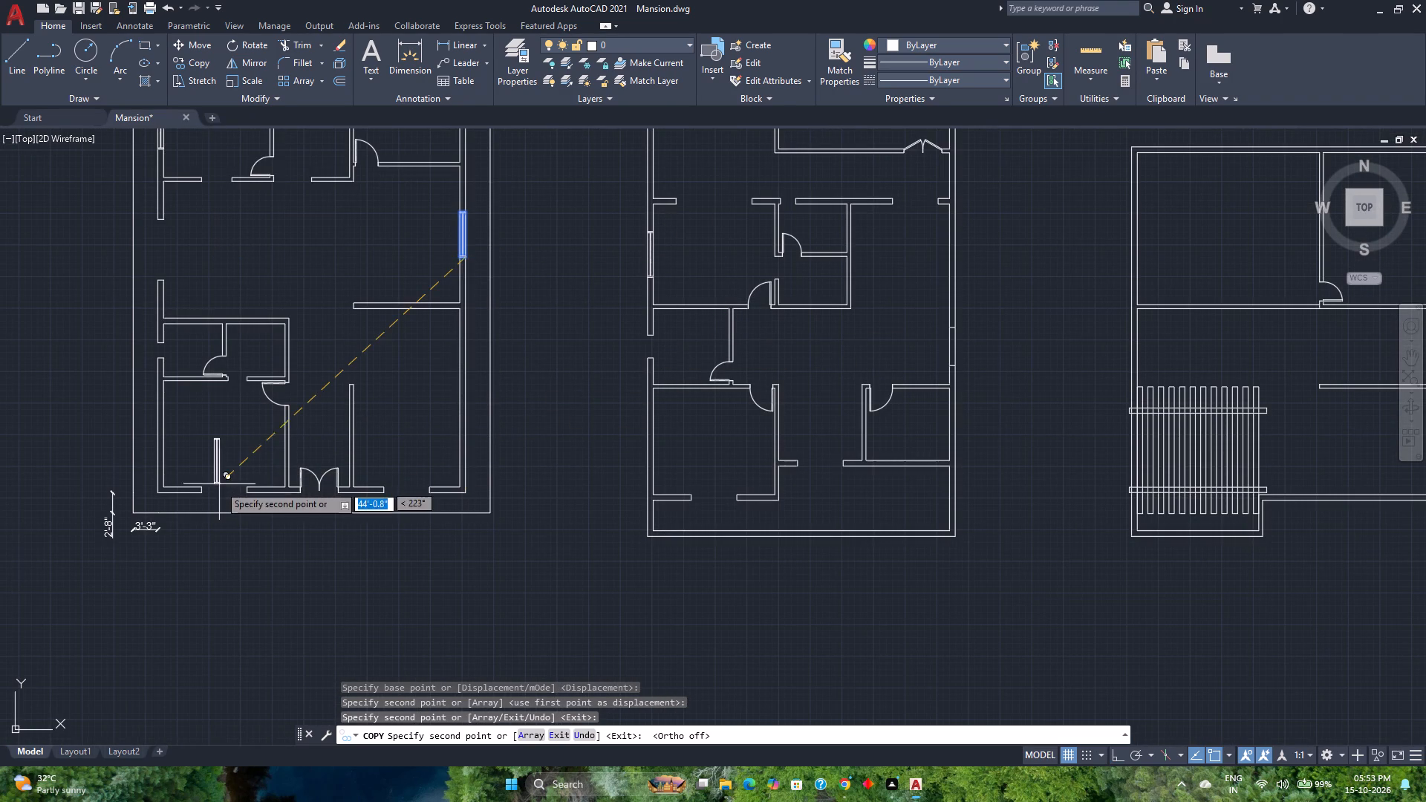
pyautogui.click(219, 491)
pyautogui.press('Escape')
# Rotate the copy at the south wall 90° clockwise so it lies parallel to that wall.
pyautogui.click(216, 482)
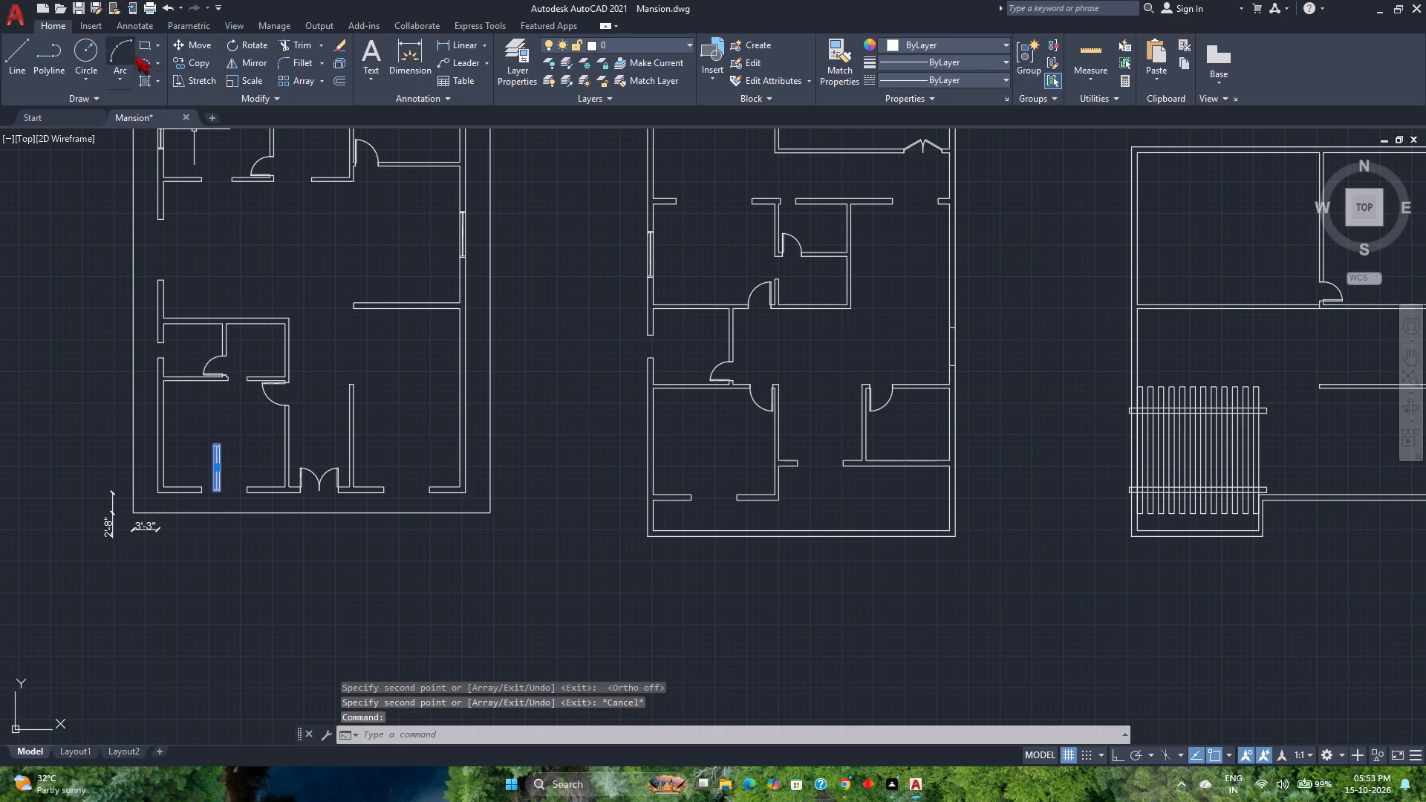
pyautogui.click(246, 47)
pyautogui.scroll(4, 226, 512)
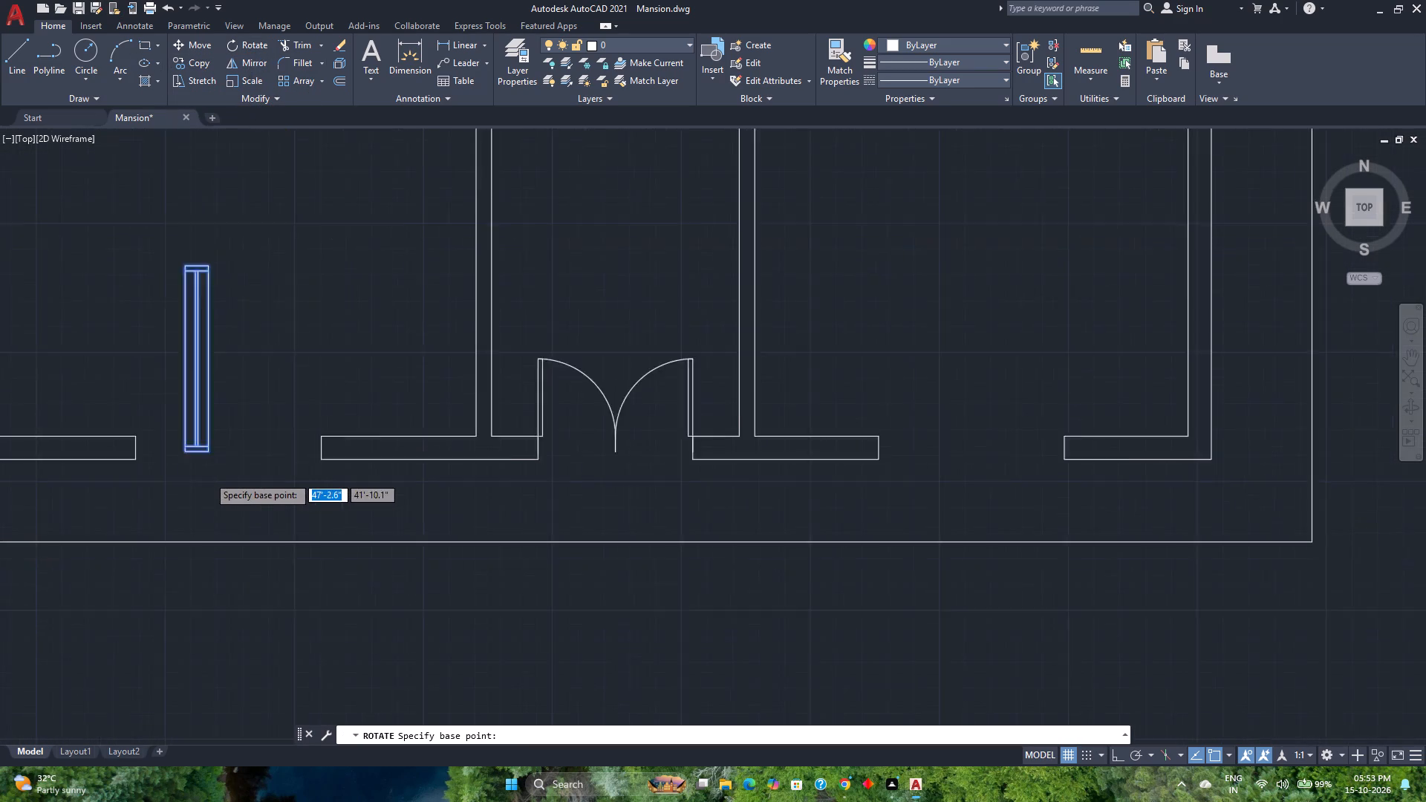
pyautogui.click(191, 439)
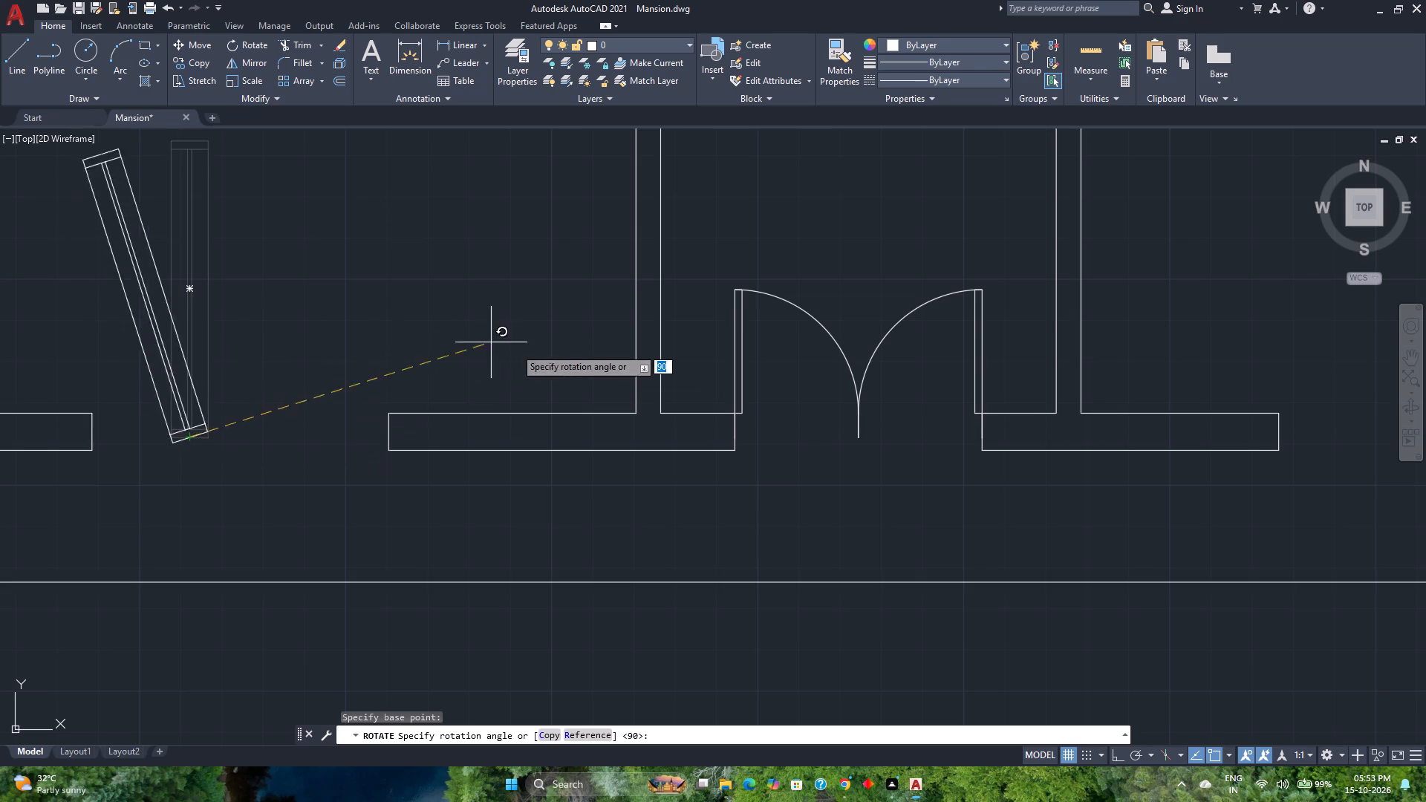
pyautogui.press('F8')
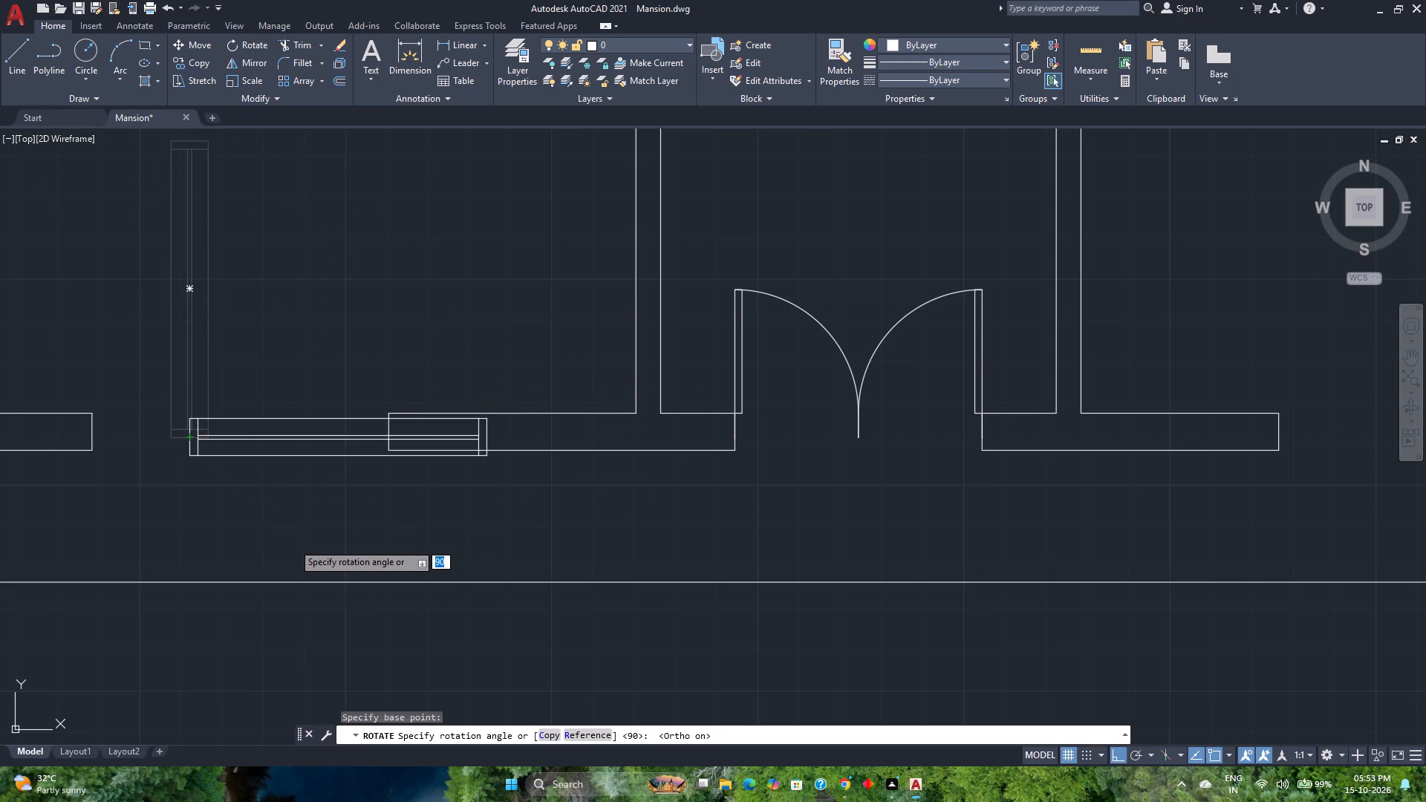
pyautogui.click(286, 543)
# Move the rotated window into the western opening of the first plan's south wall, aligning it with the wall's corner.
pyautogui.click(322, 466)
pyautogui.click(296, 437)
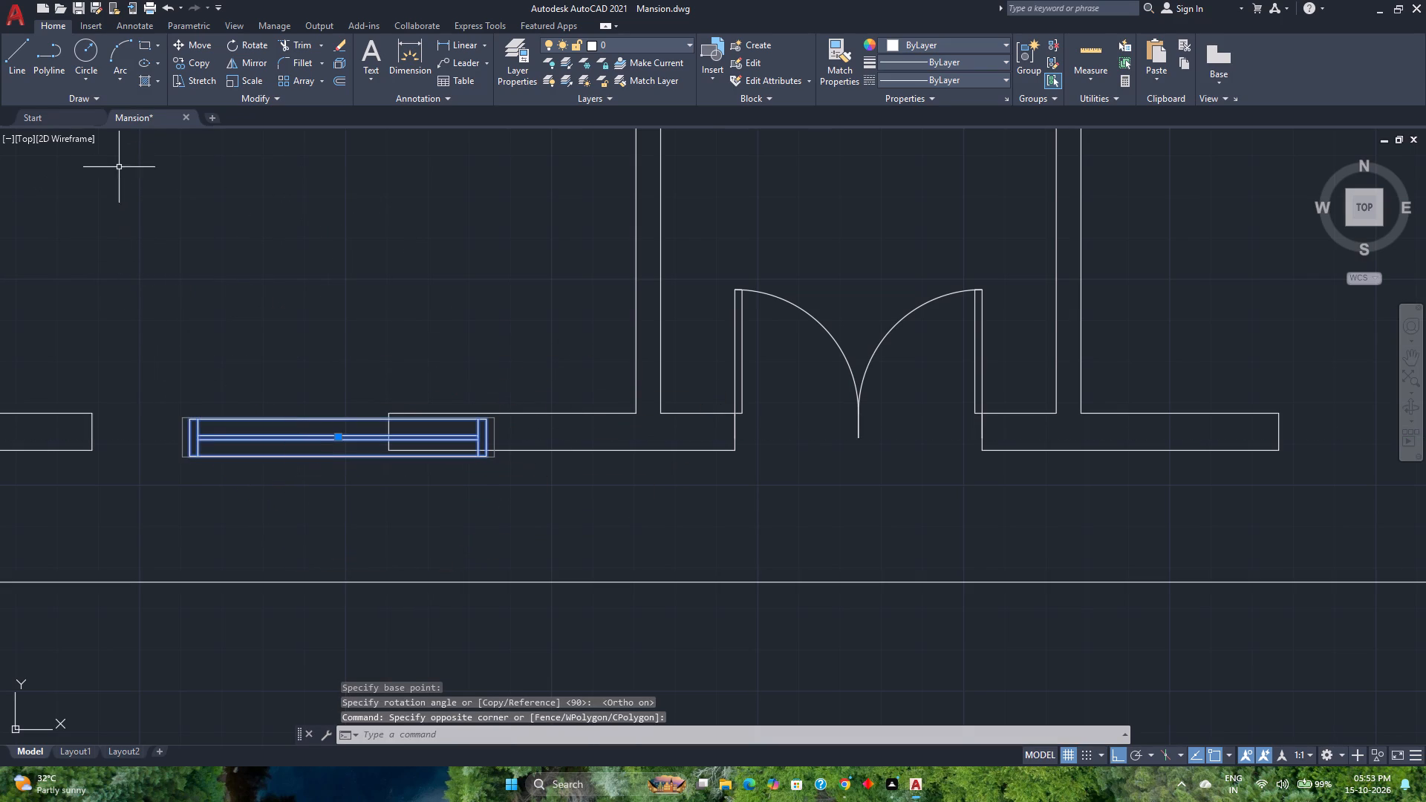
pyautogui.click(198, 38)
pyautogui.scroll(2, 184, 518)
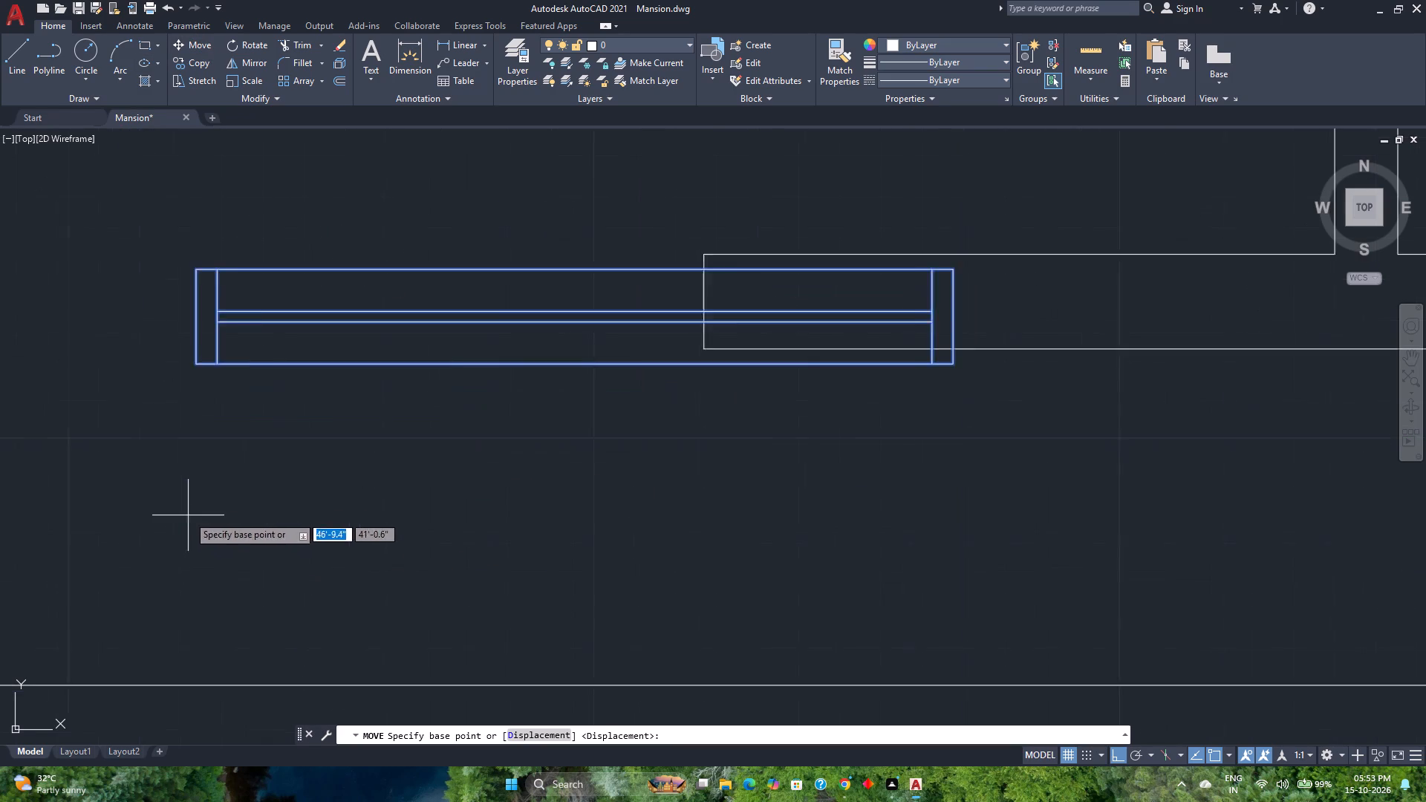
pyautogui.moveTo(188, 515); pyautogui.dragTo(538, 630, button='middle')
pyautogui.click(544, 482)
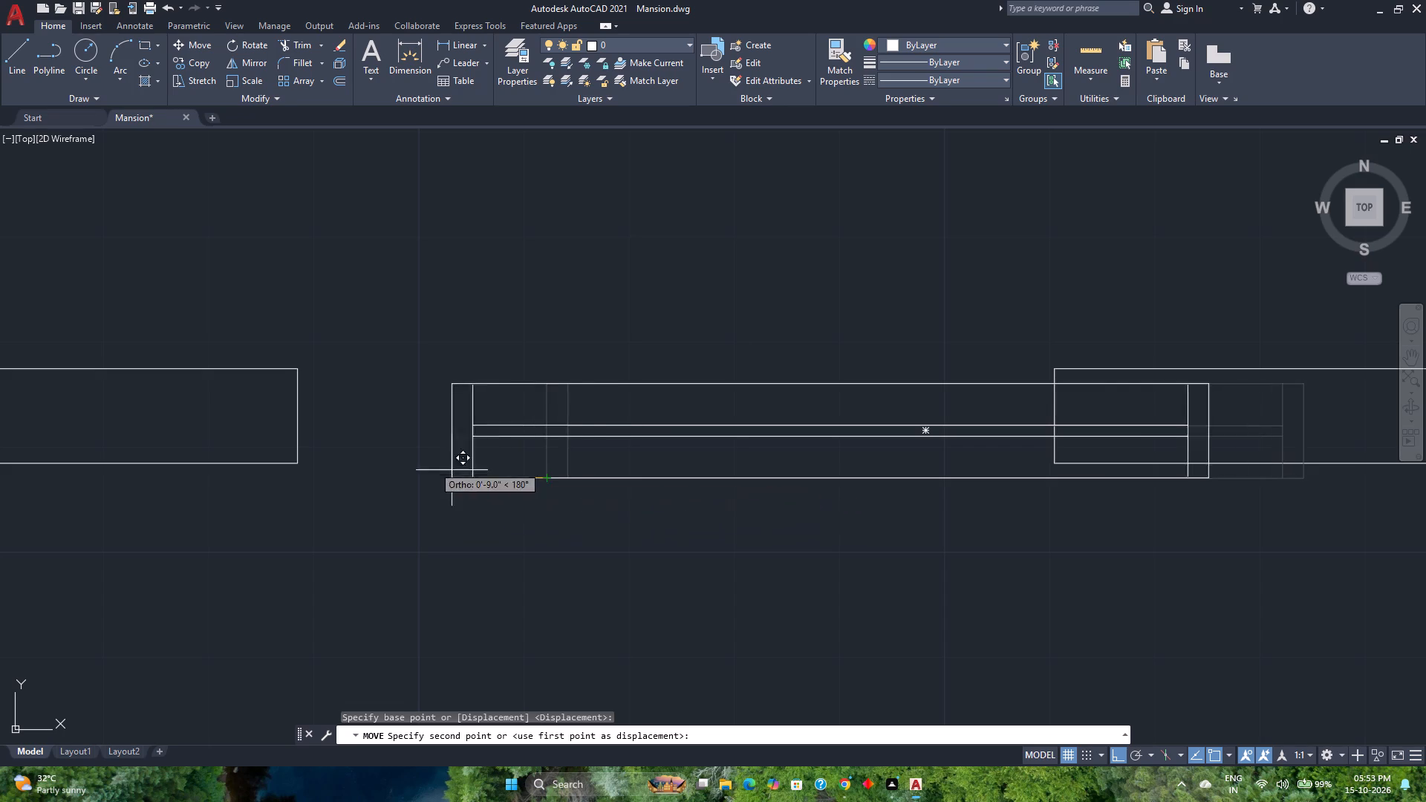
pyautogui.click(298, 463)
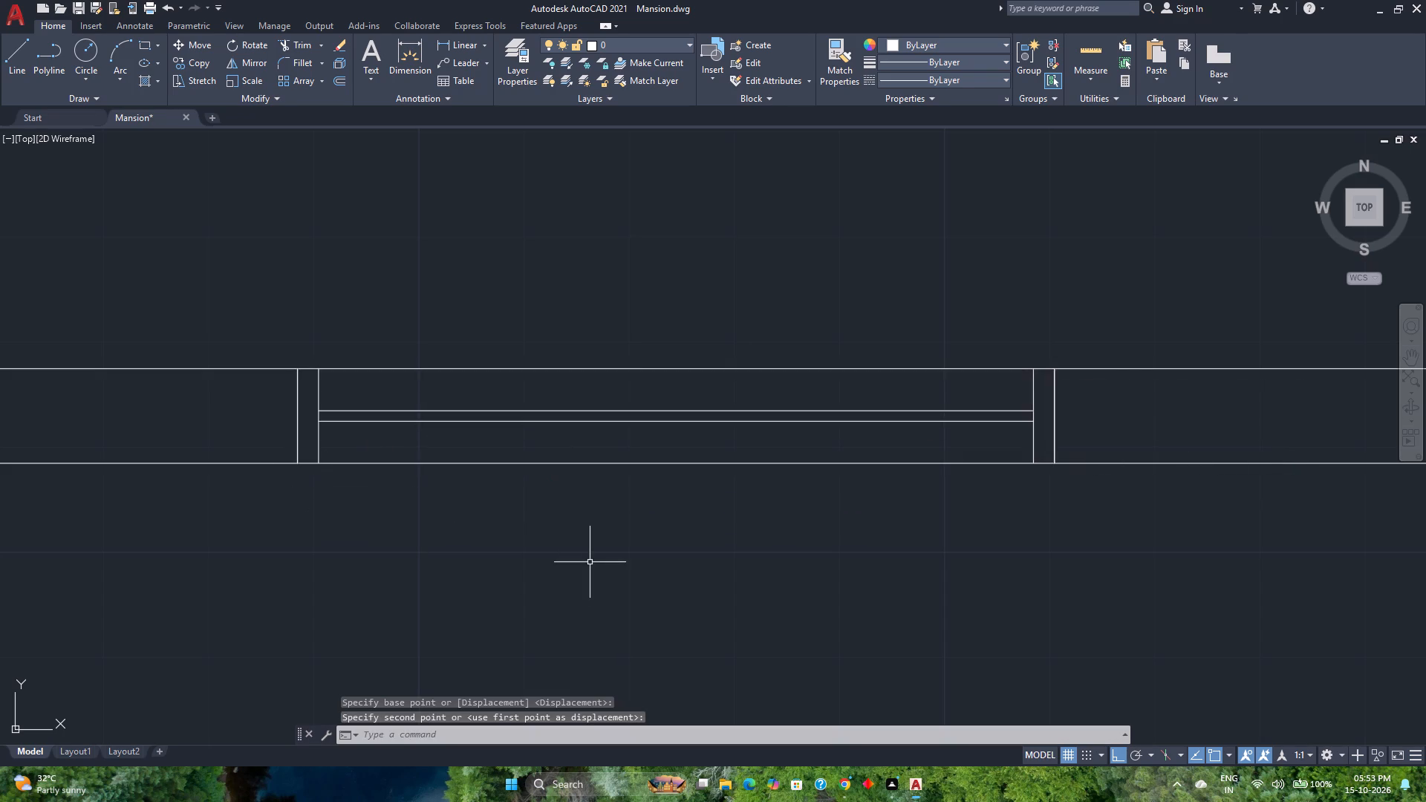
# Save the drawing.
pyautogui.scroll(-2, 590, 562)
pyautogui.moveTo(588, 562); pyautogui.dragTo(469, 541, button='middle')
pyautogui.middleClick(467, 541)
pyautogui.scroll(-4, 464, 541)
pyautogui.moveTo(489, 528); pyautogui.dragTo(414, 567, button='middle')
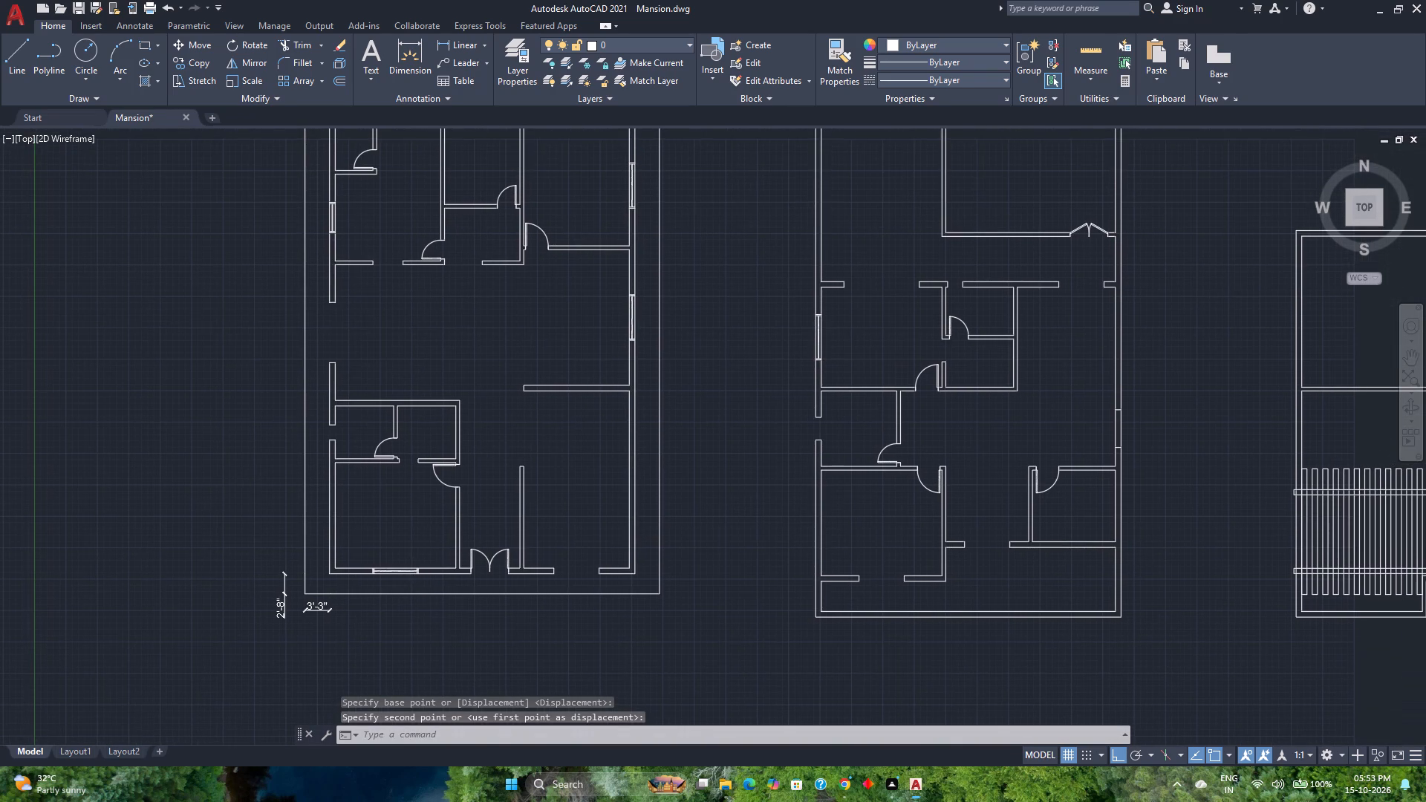
pyautogui.hotkey('ctrl', 's')
# Assign the two short stray lines north of the floor plans to the Defpoints layer.
pyautogui.scroll(-3, 600, 517)
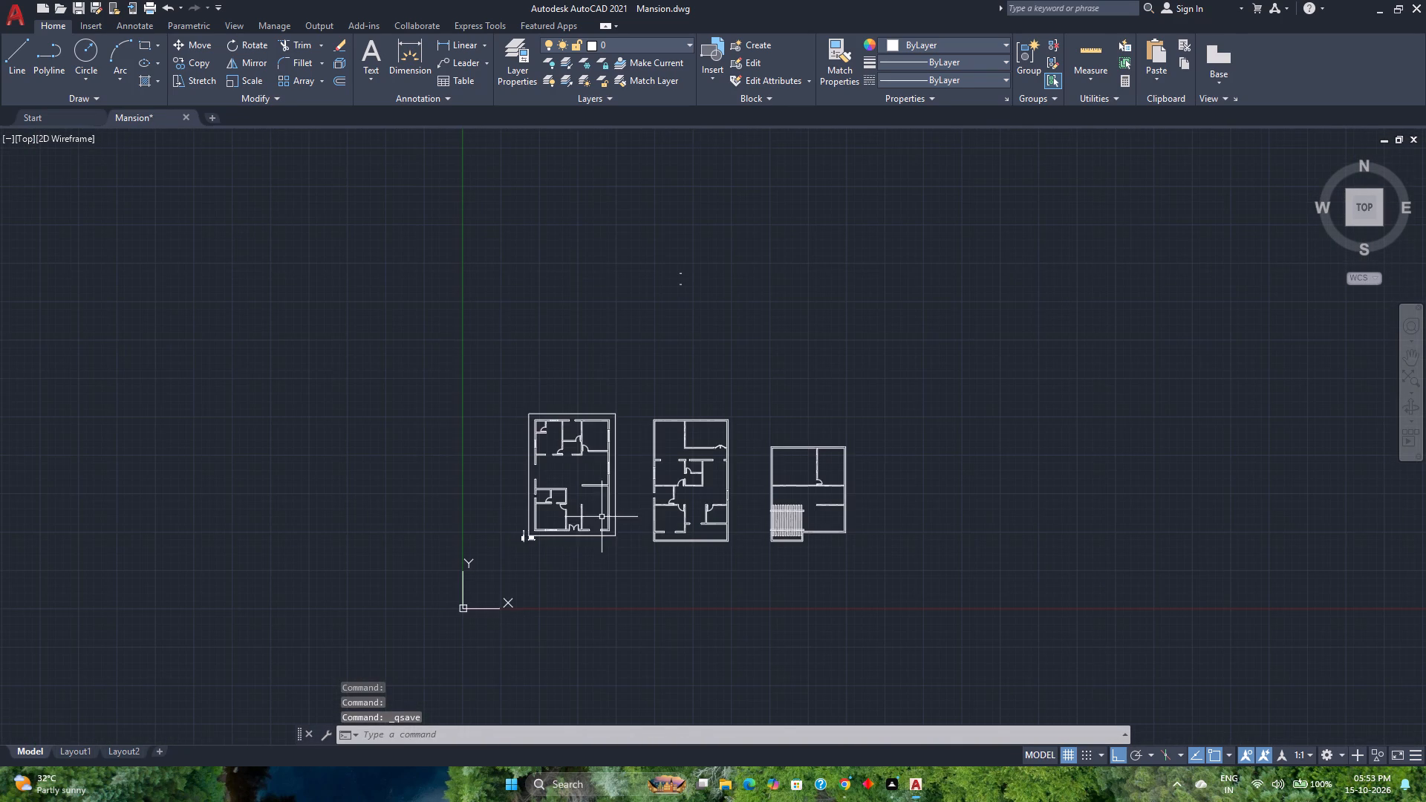
pyautogui.scroll(2, 680, 320)
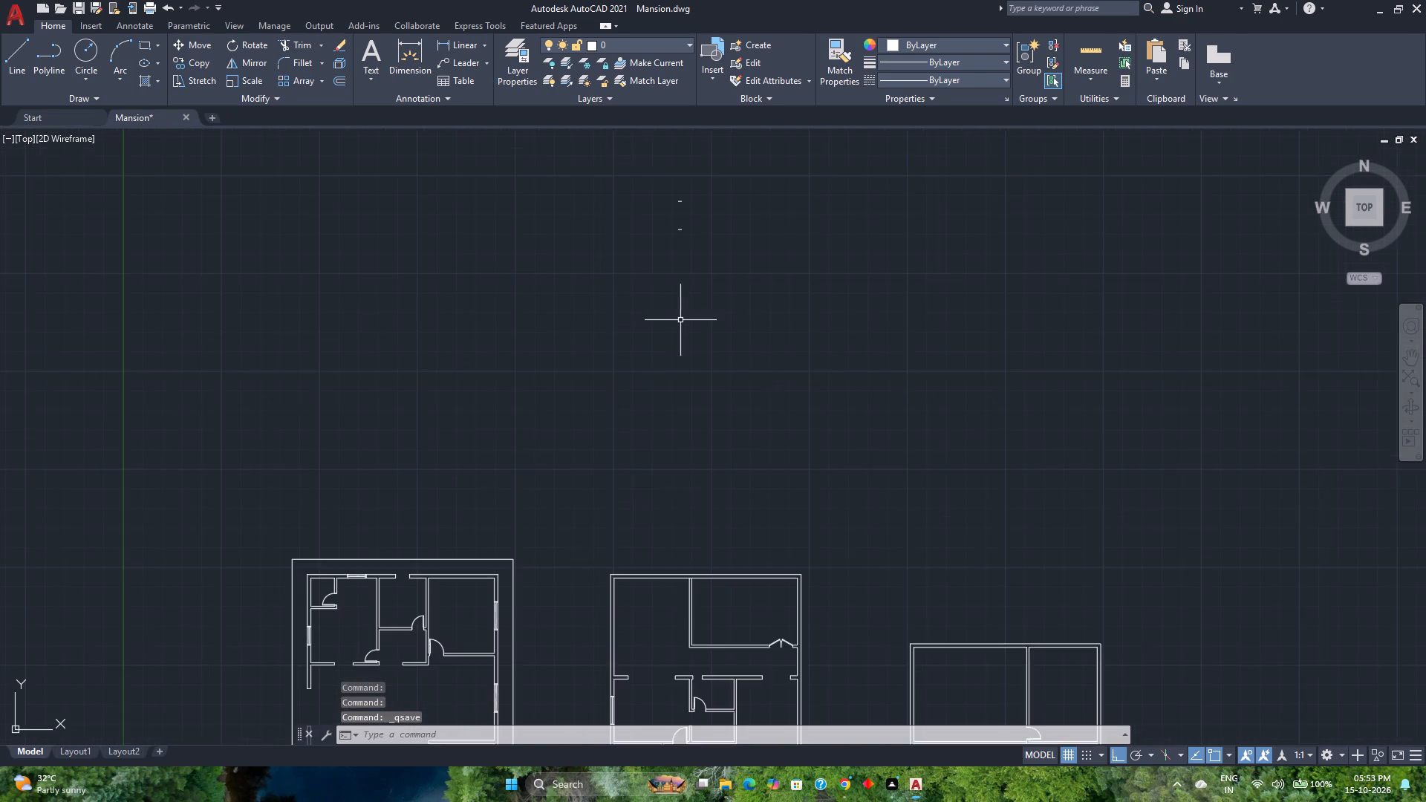
pyautogui.scroll(2, 689, 293)
pyautogui.moveTo(690, 281); pyautogui.dragTo(772, 547, button='middle')
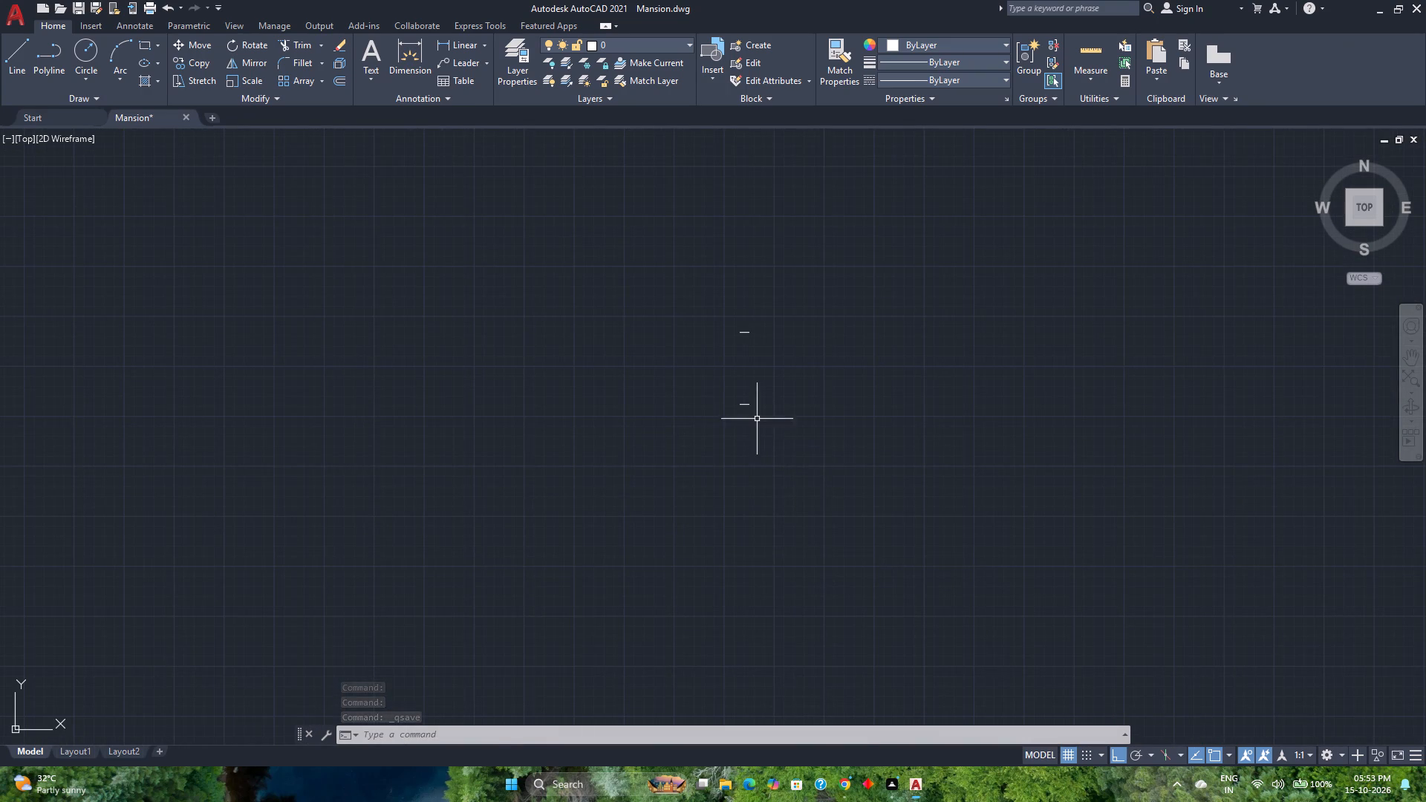
pyautogui.scroll(3, 755, 418)
pyautogui.moveTo(740, 402); pyautogui.dragTo(787, 568, button='middle')
pyautogui.middleClick(787, 568)
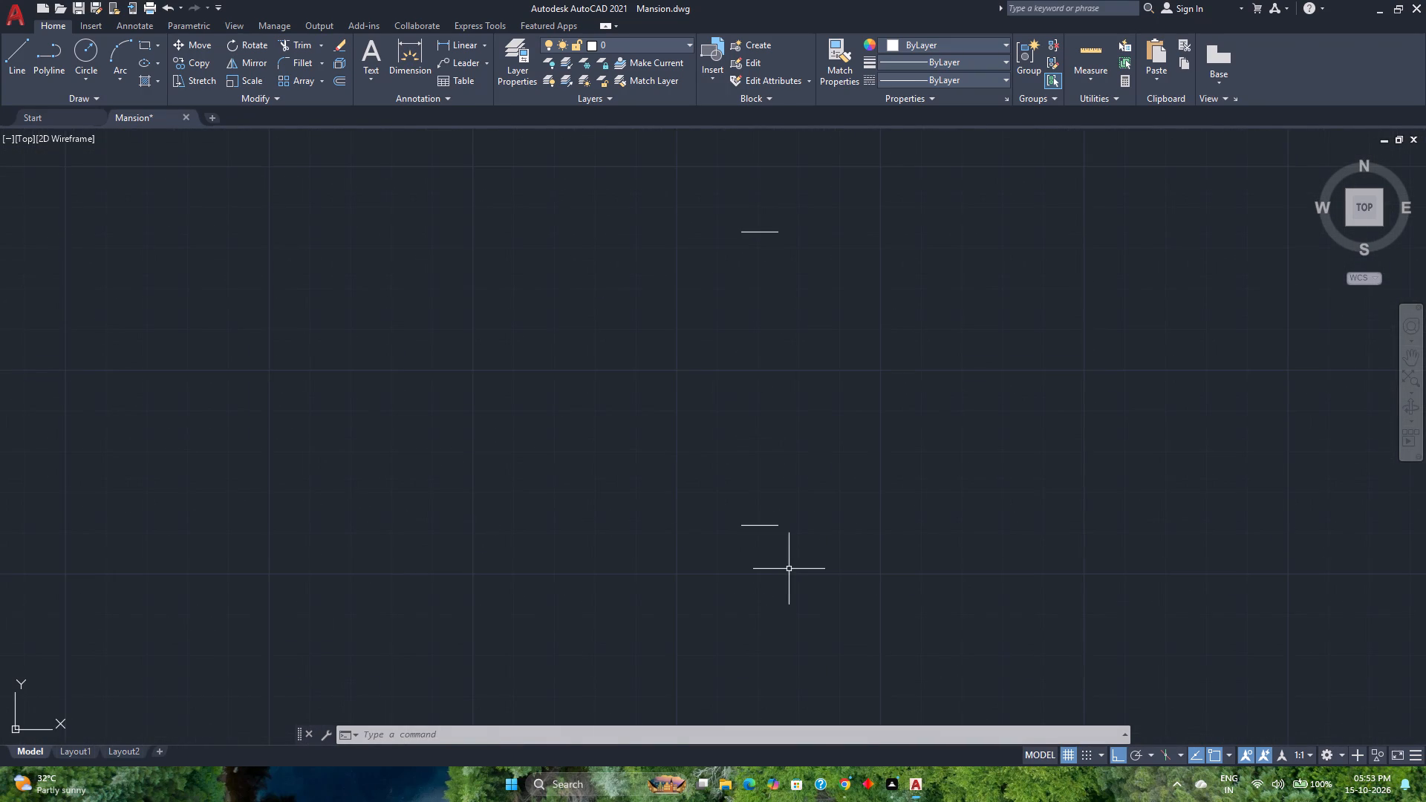
pyautogui.moveTo(819, 576); pyautogui.dragTo(801, 557)
pyautogui.click(607, 219)
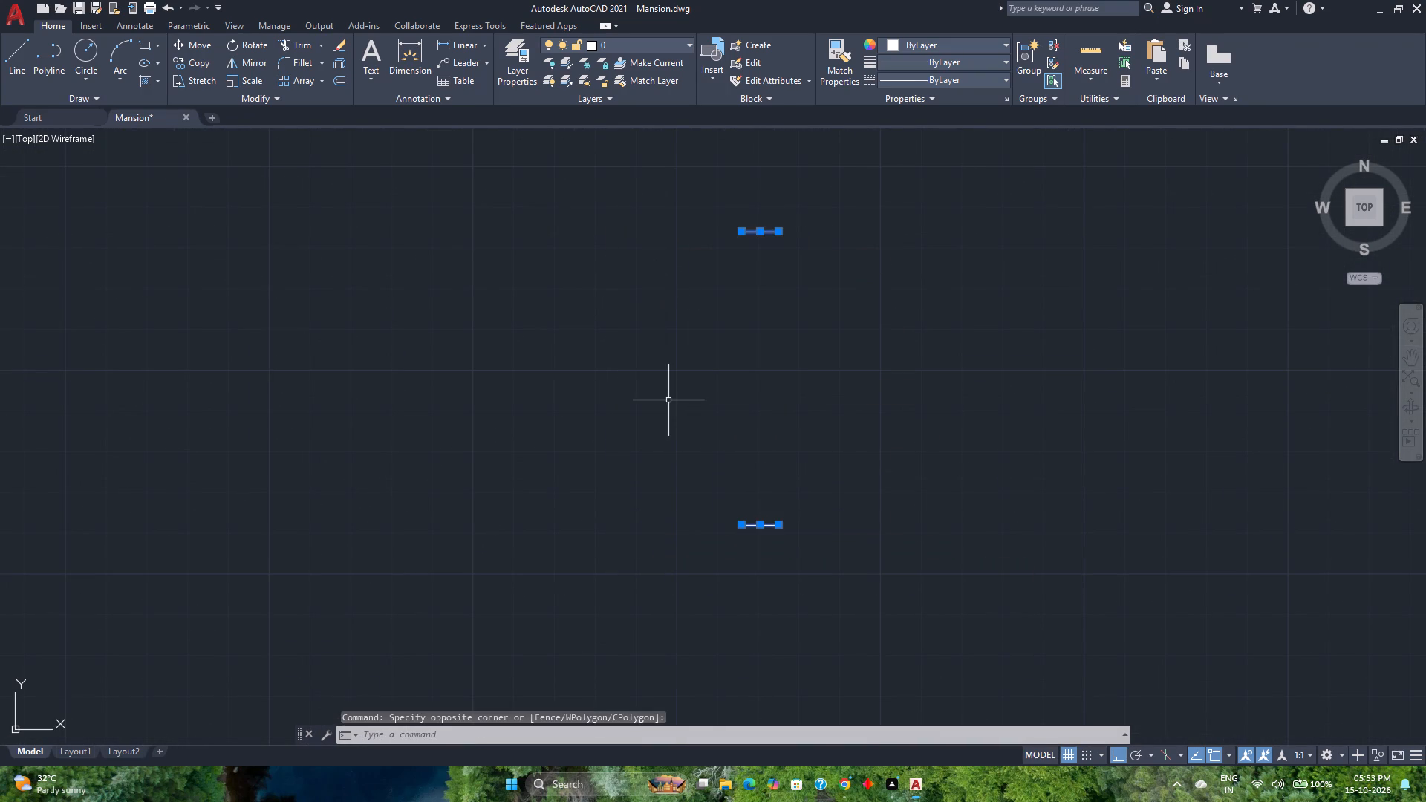
pyautogui.click(613, 38)
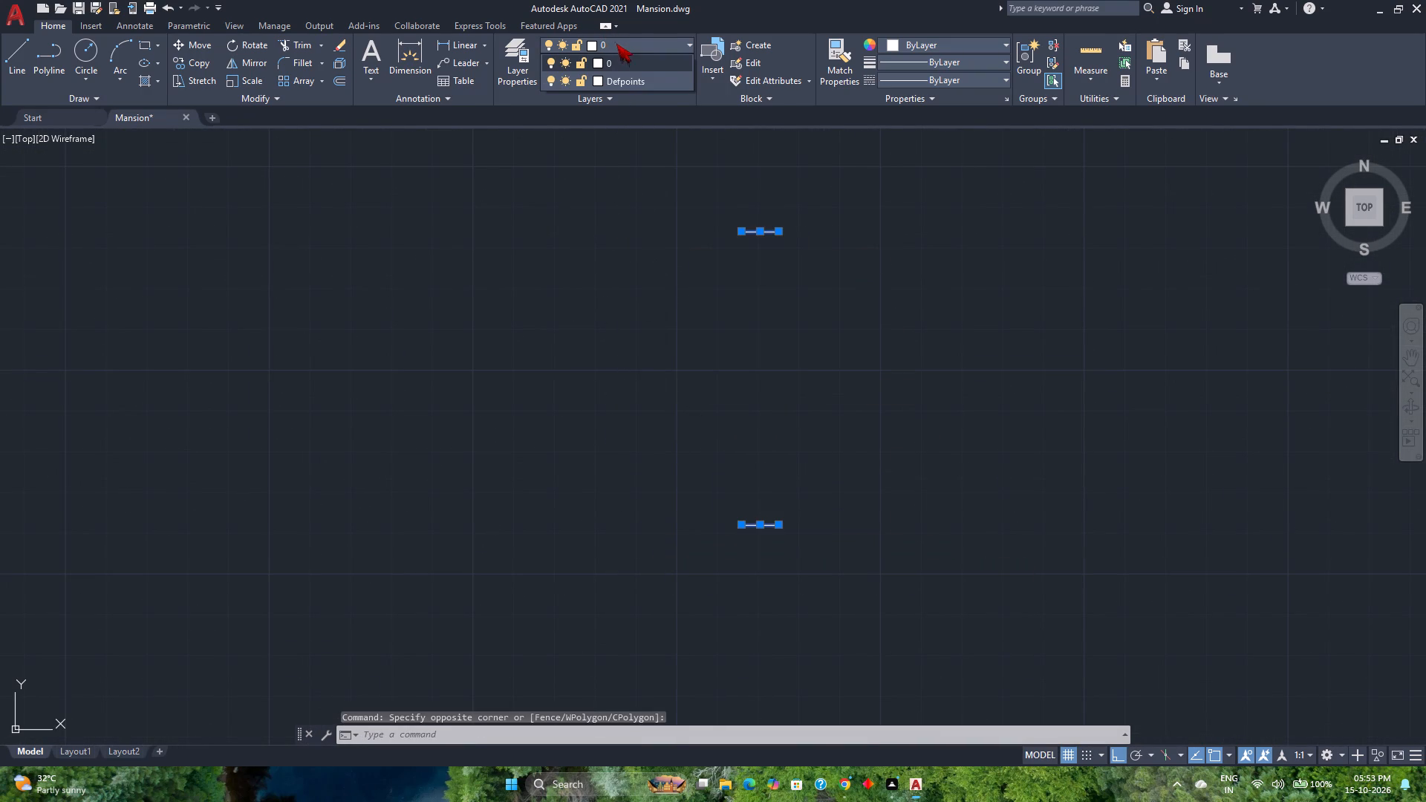
pyautogui.click(653, 82)
pyautogui.press('Escape')
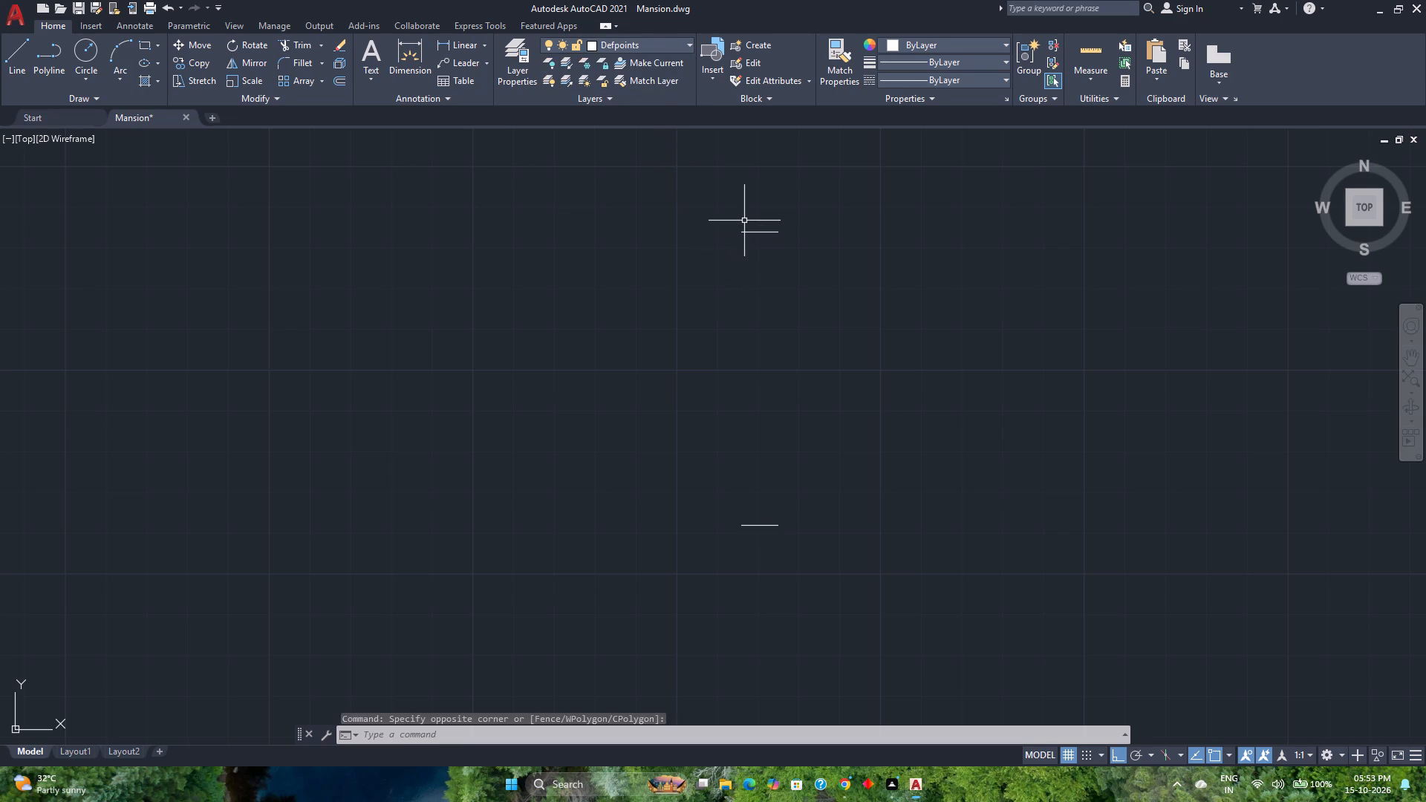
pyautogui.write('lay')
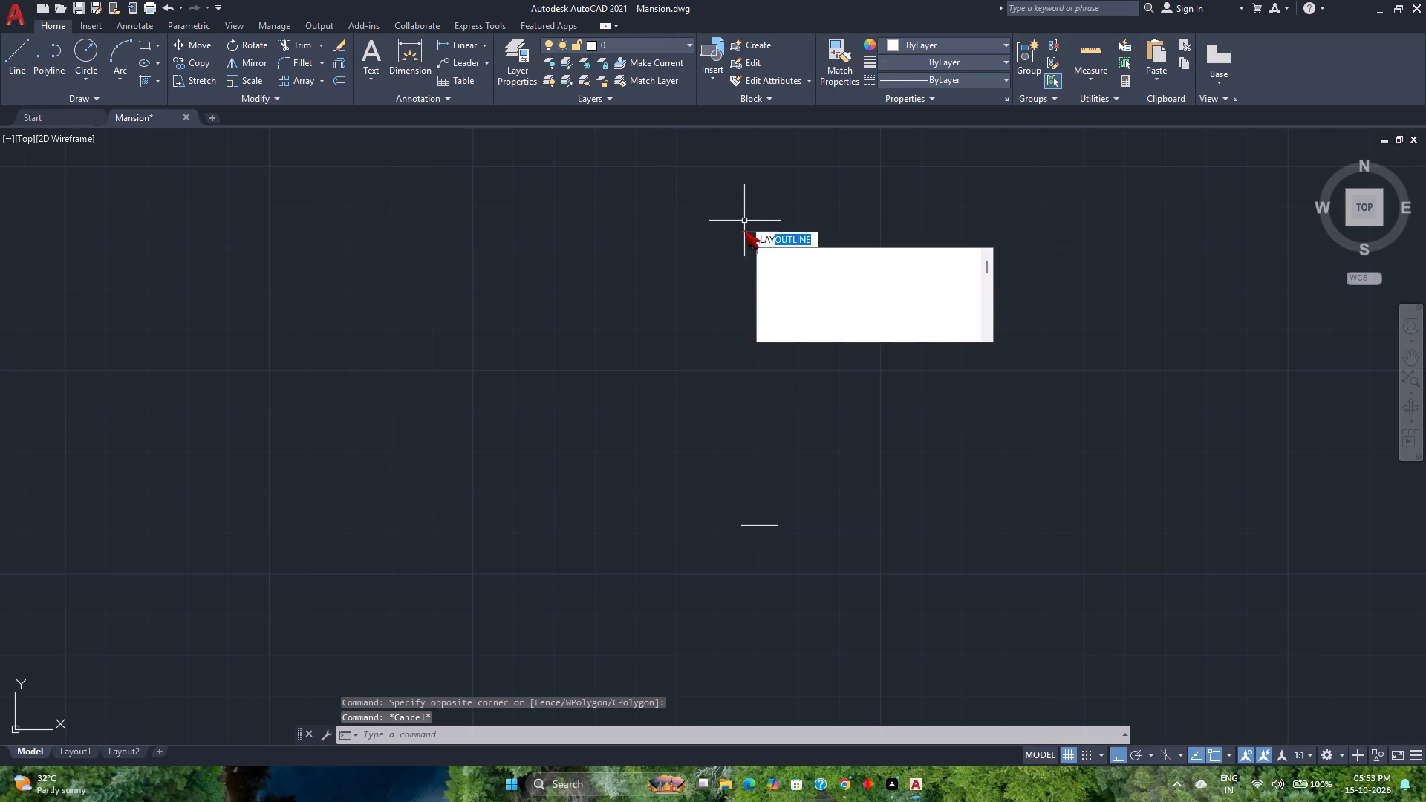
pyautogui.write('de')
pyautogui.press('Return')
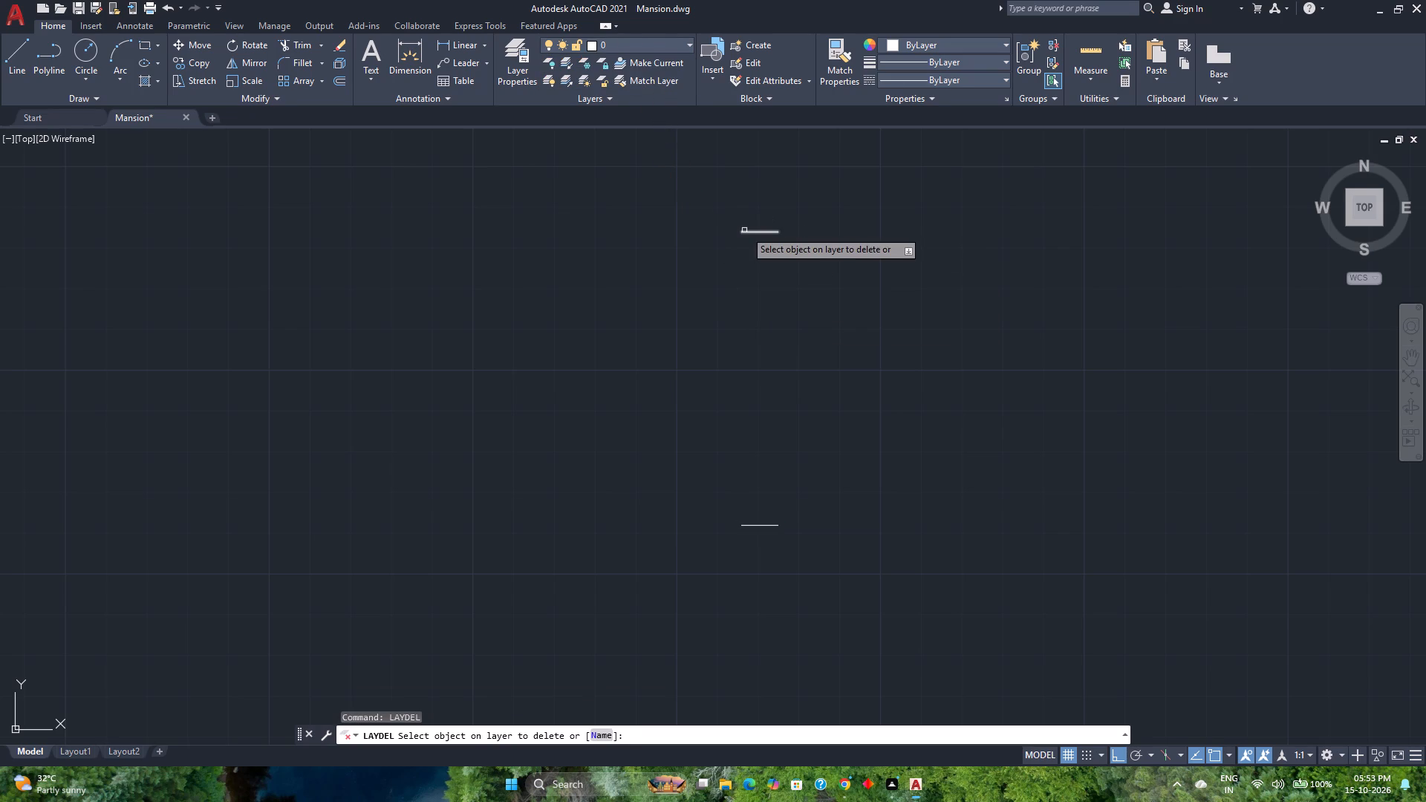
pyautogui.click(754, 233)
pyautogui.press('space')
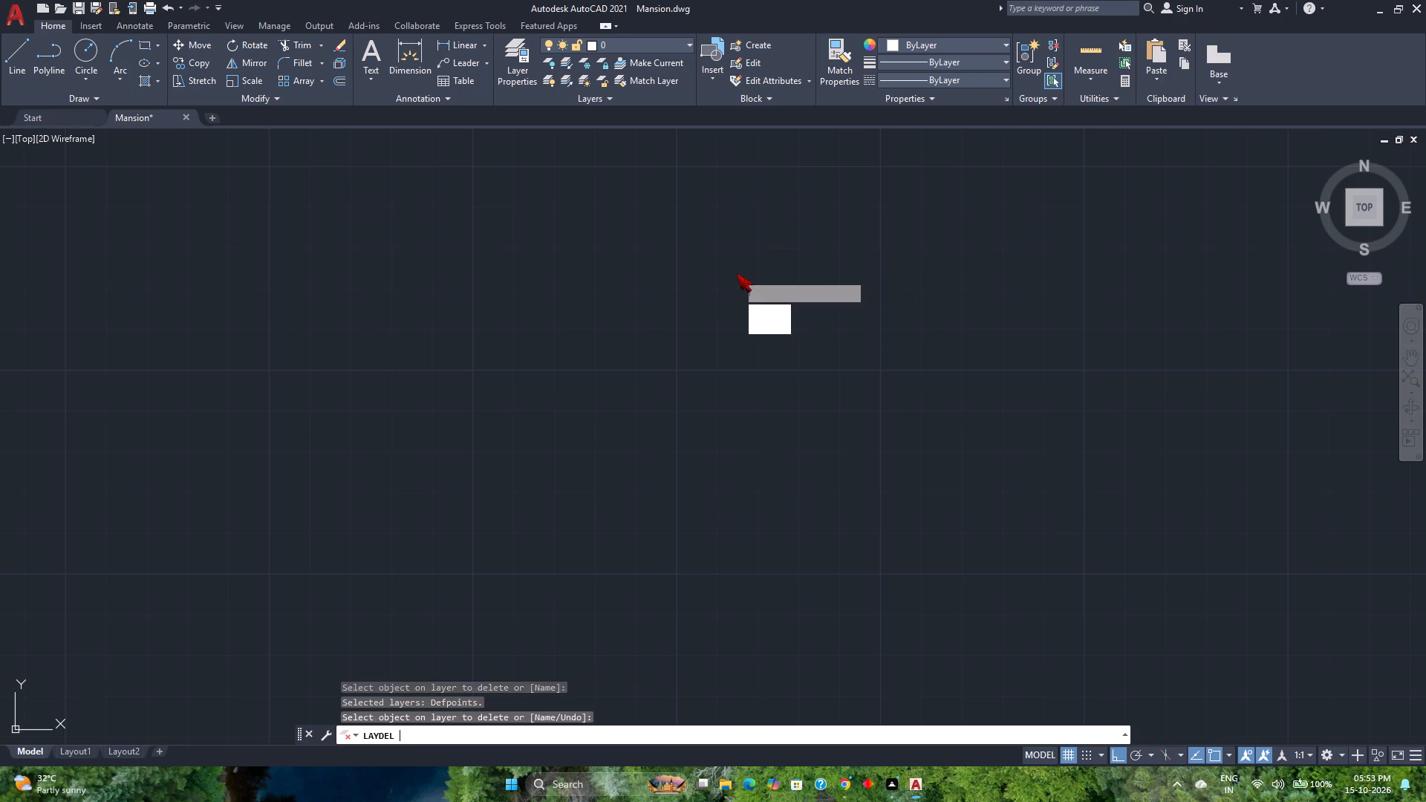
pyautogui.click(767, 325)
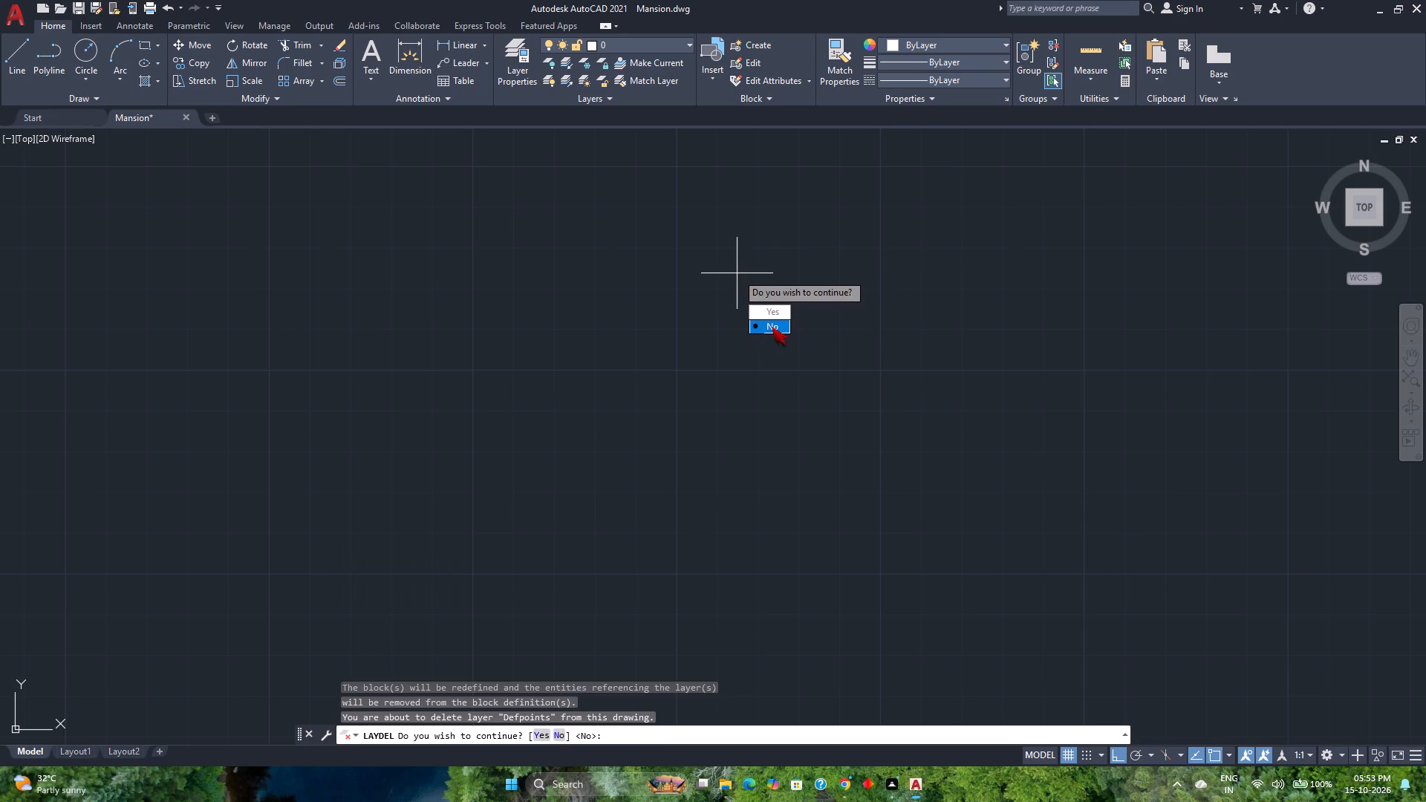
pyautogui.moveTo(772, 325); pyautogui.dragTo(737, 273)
# Delete the Defpoints layer with LAYDEL, removing the two short stray lines north of the floor plans with it.
pyautogui.moveTo(858, 538); pyautogui.dragTo(858, 544)
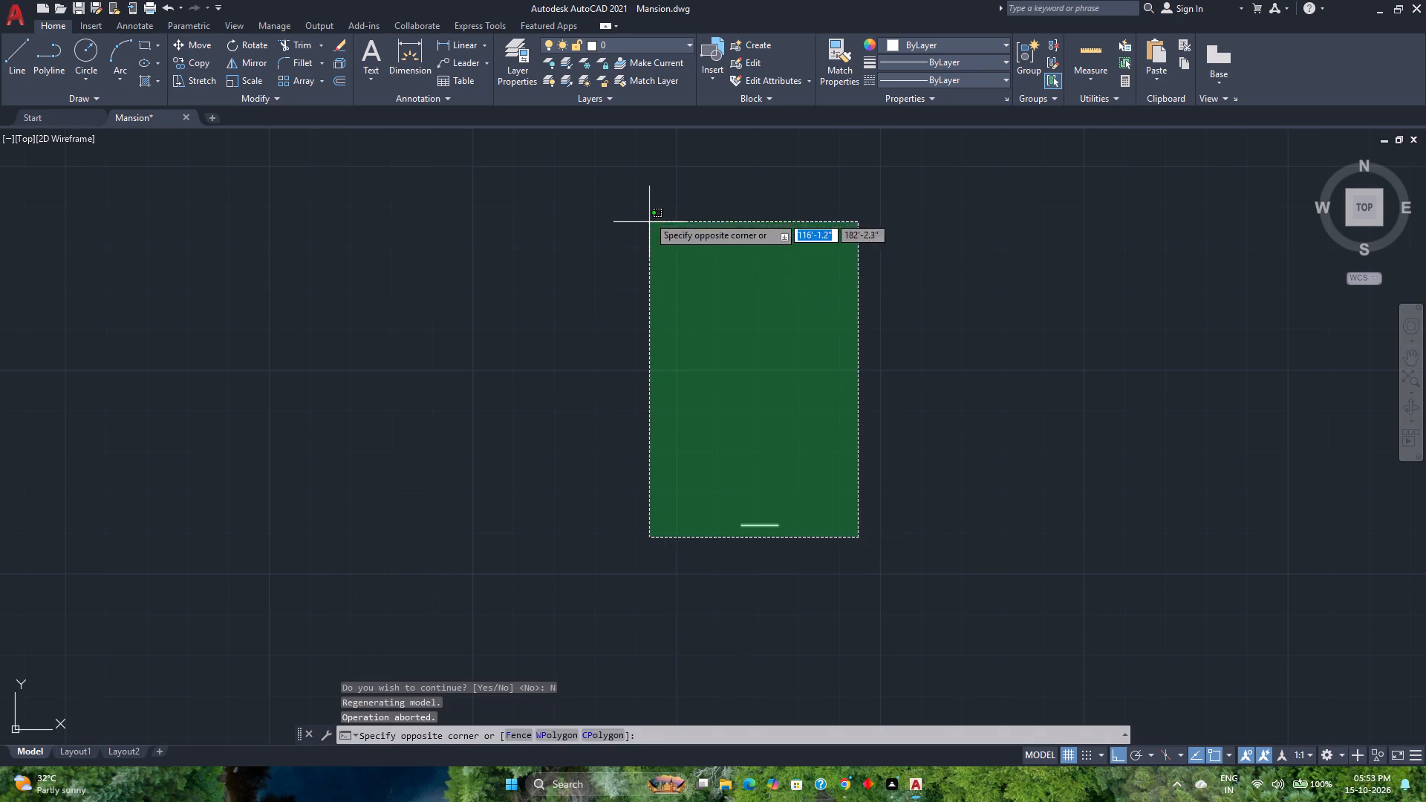
pyautogui.click(648, 211)
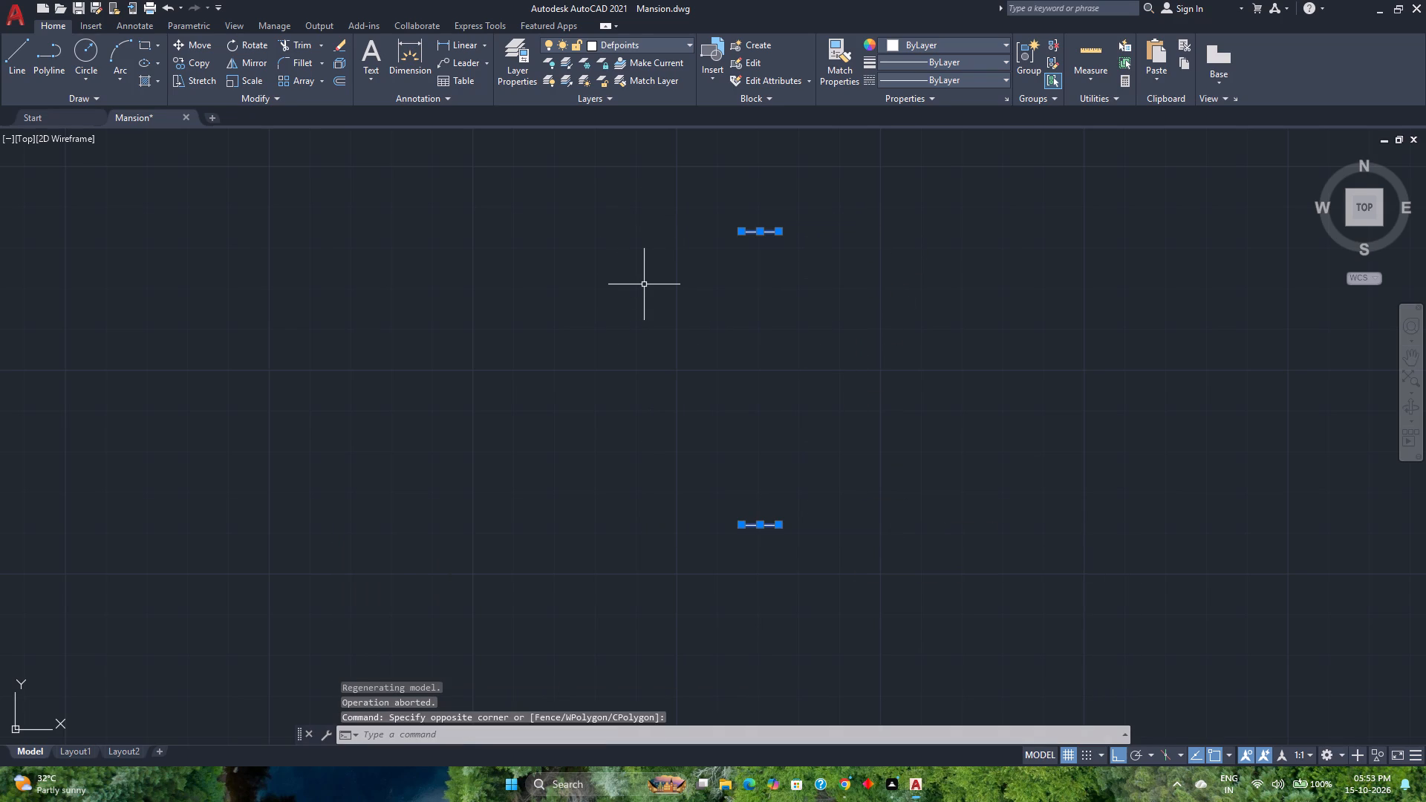
pyautogui.write('lay')
pyautogui.write('del')
pyautogui.press('Return')
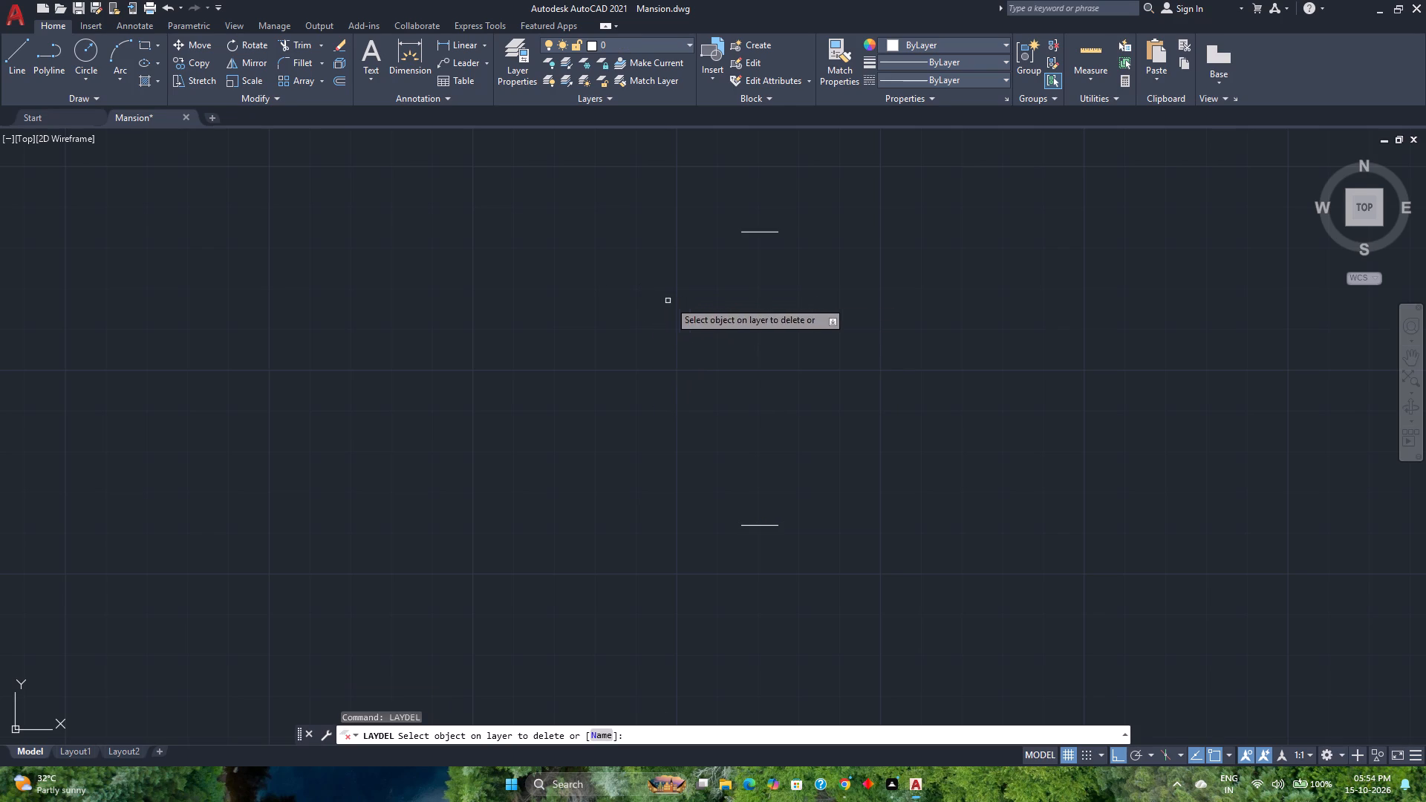
pyautogui.click(760, 230)
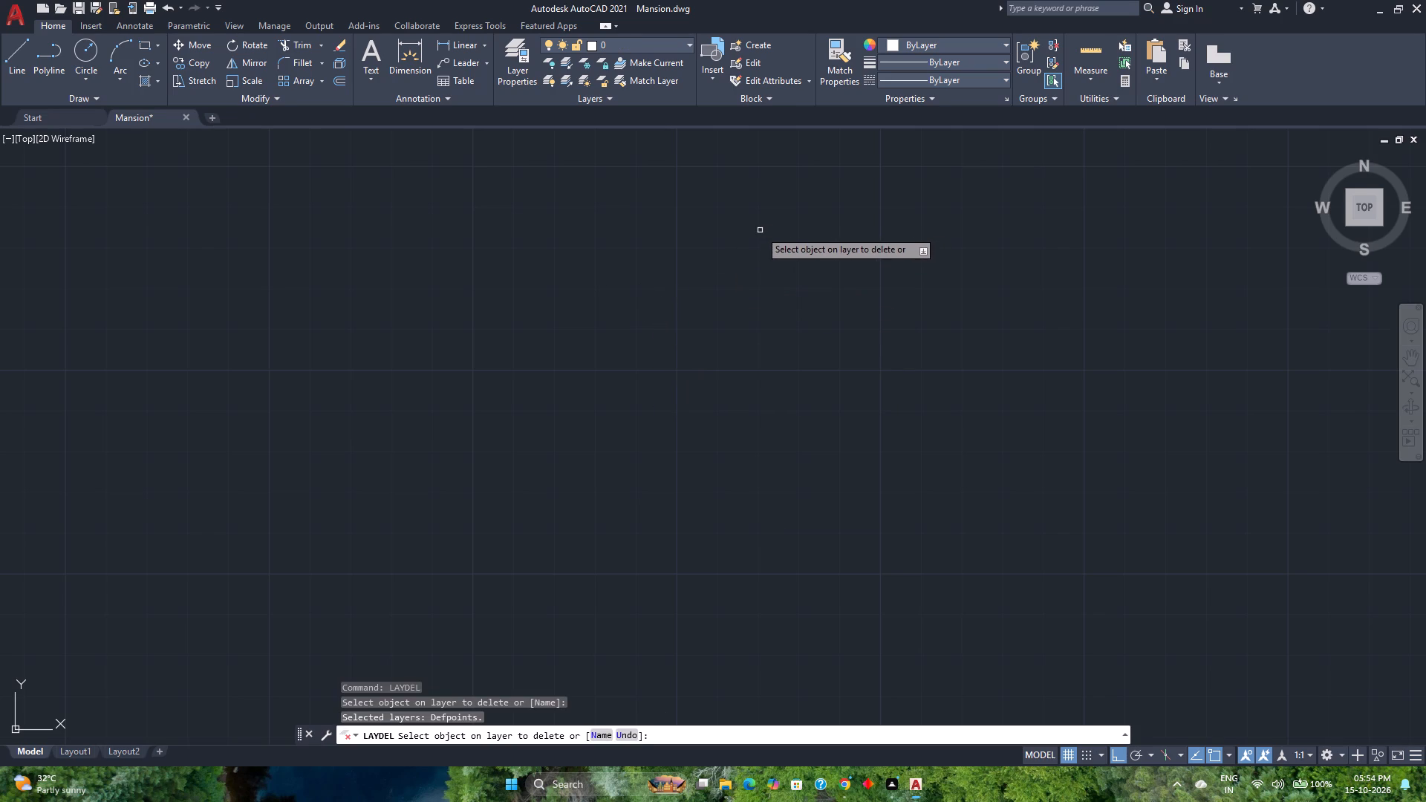
pyautogui.press('space')
pyautogui.click(777, 267)
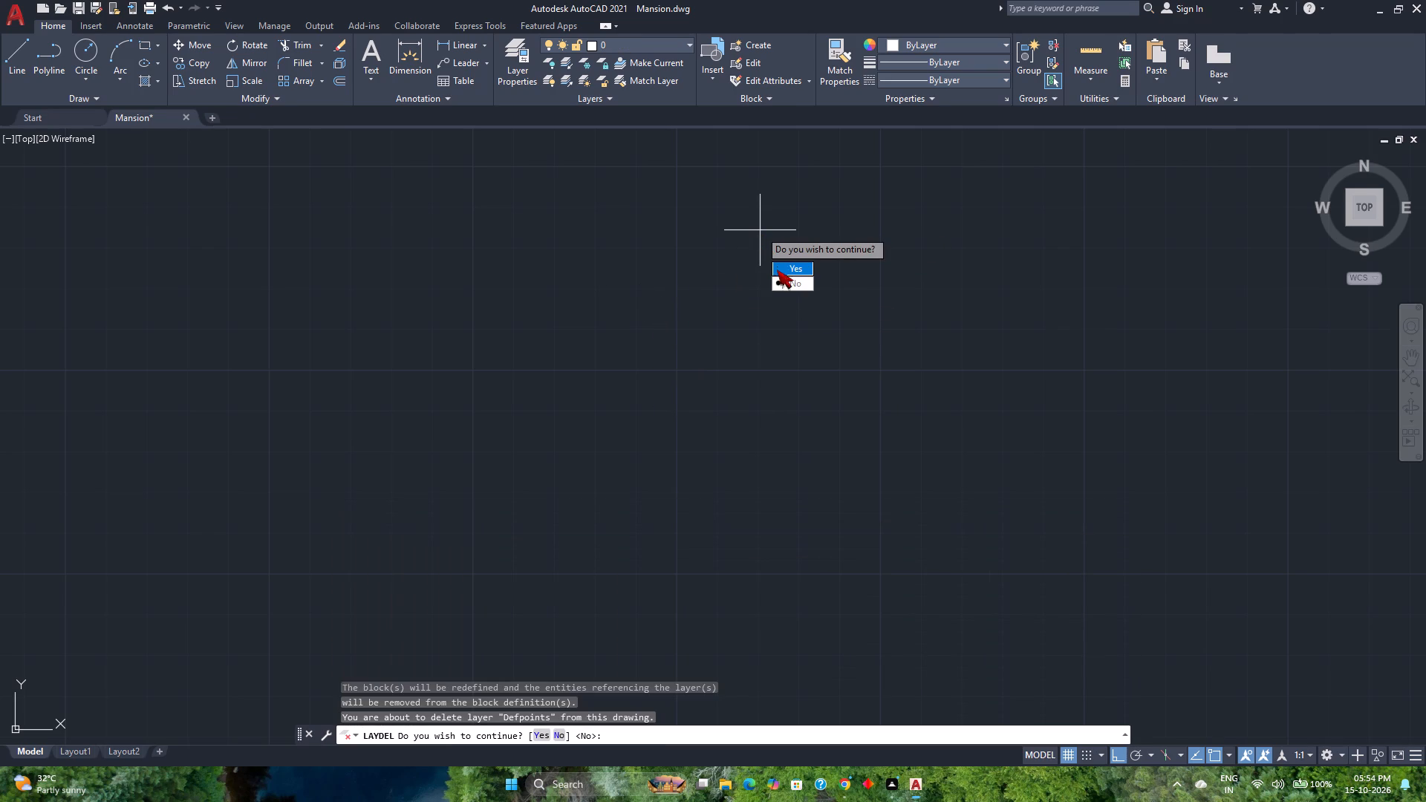
pyautogui.moveTo(785, 266); pyautogui.dragTo(760, 230)
pyautogui.press('Escape')
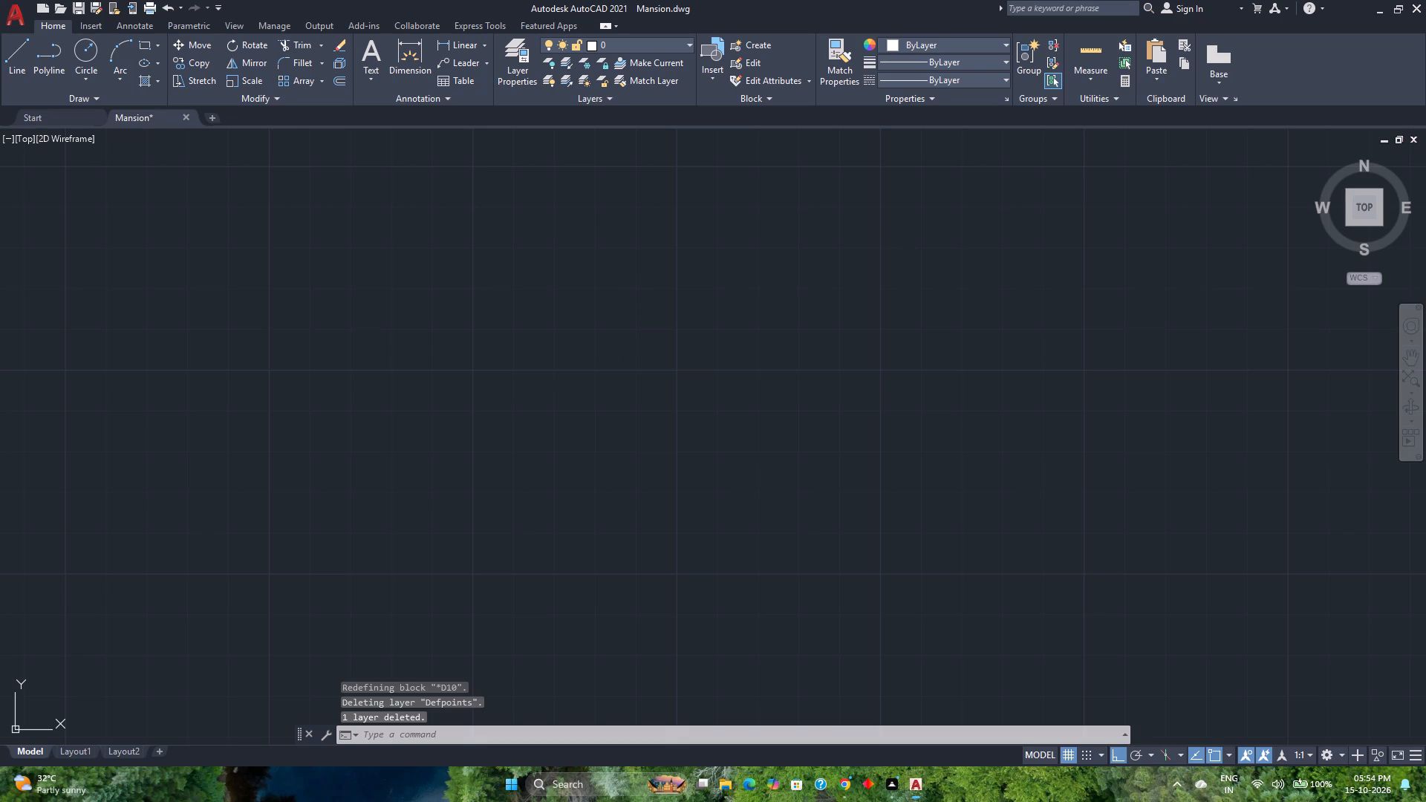
# Save the drawing.
pyautogui.scroll(-11, 614, 319)
pyautogui.scroll(1, 593, 429)
pyautogui.scroll(3, 633, 342)
pyautogui.scroll(1, 528, 325)
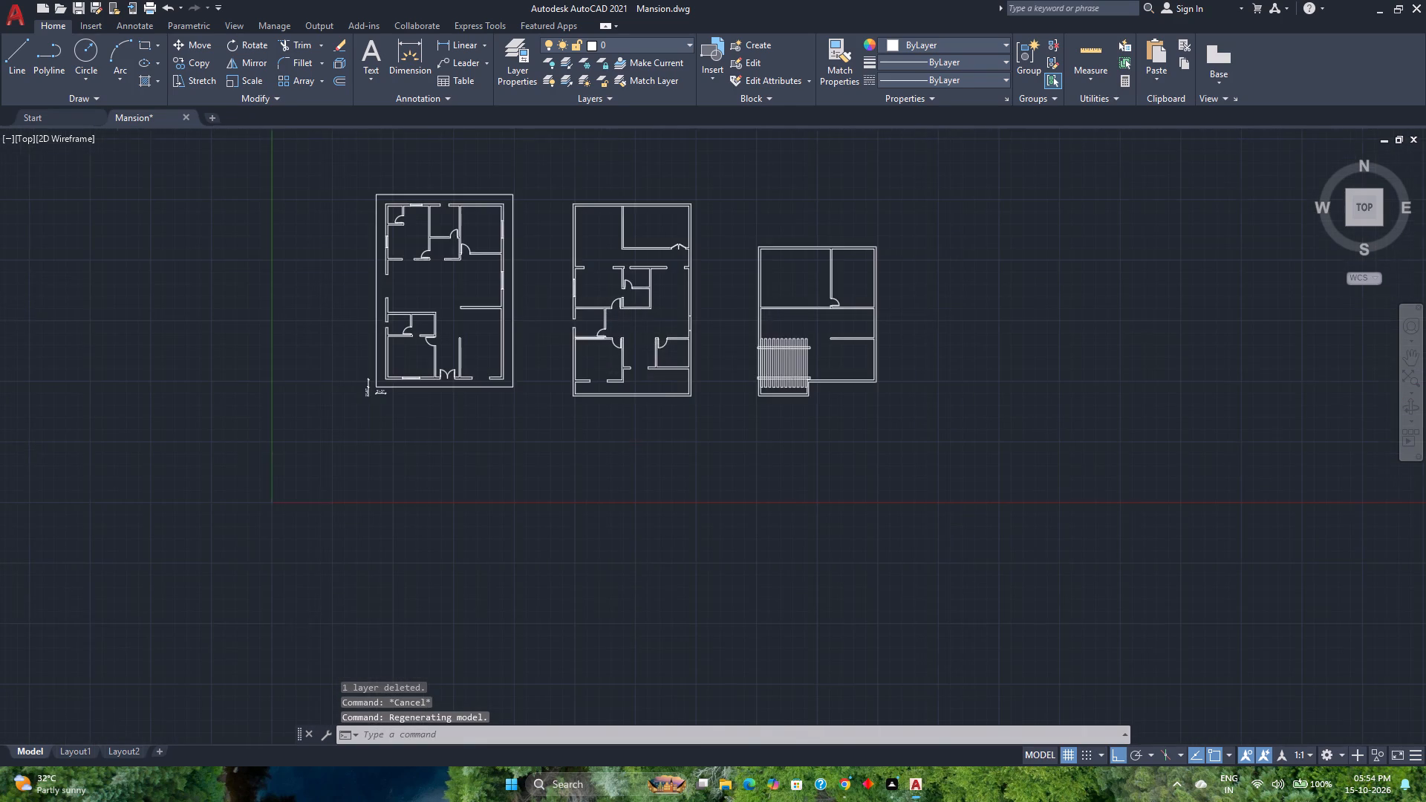
pyautogui.scroll(1, 528, 325)
pyautogui.moveTo(528, 325); pyautogui.dragTo(548, 509, button='middle')
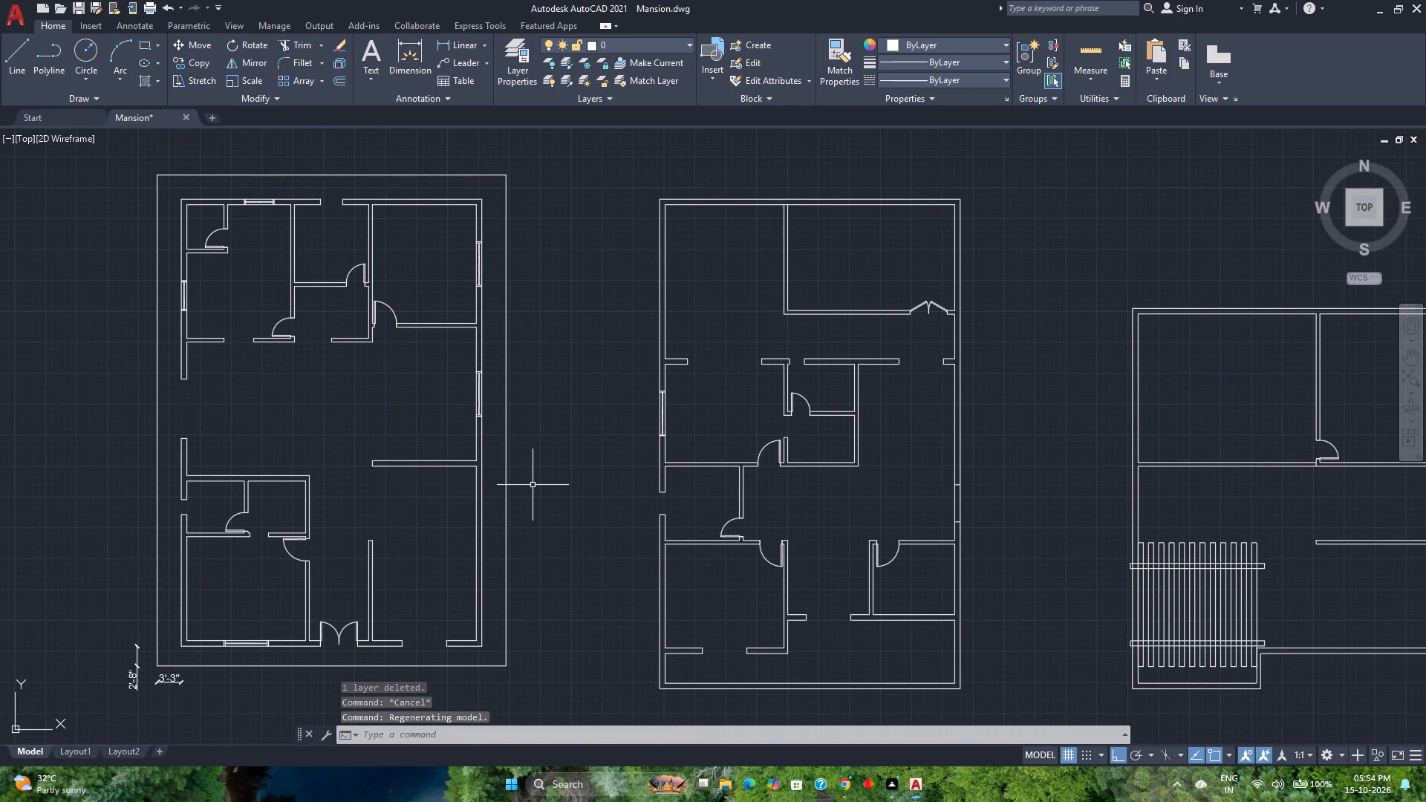
pyautogui.hotkey('ctrl', 's')
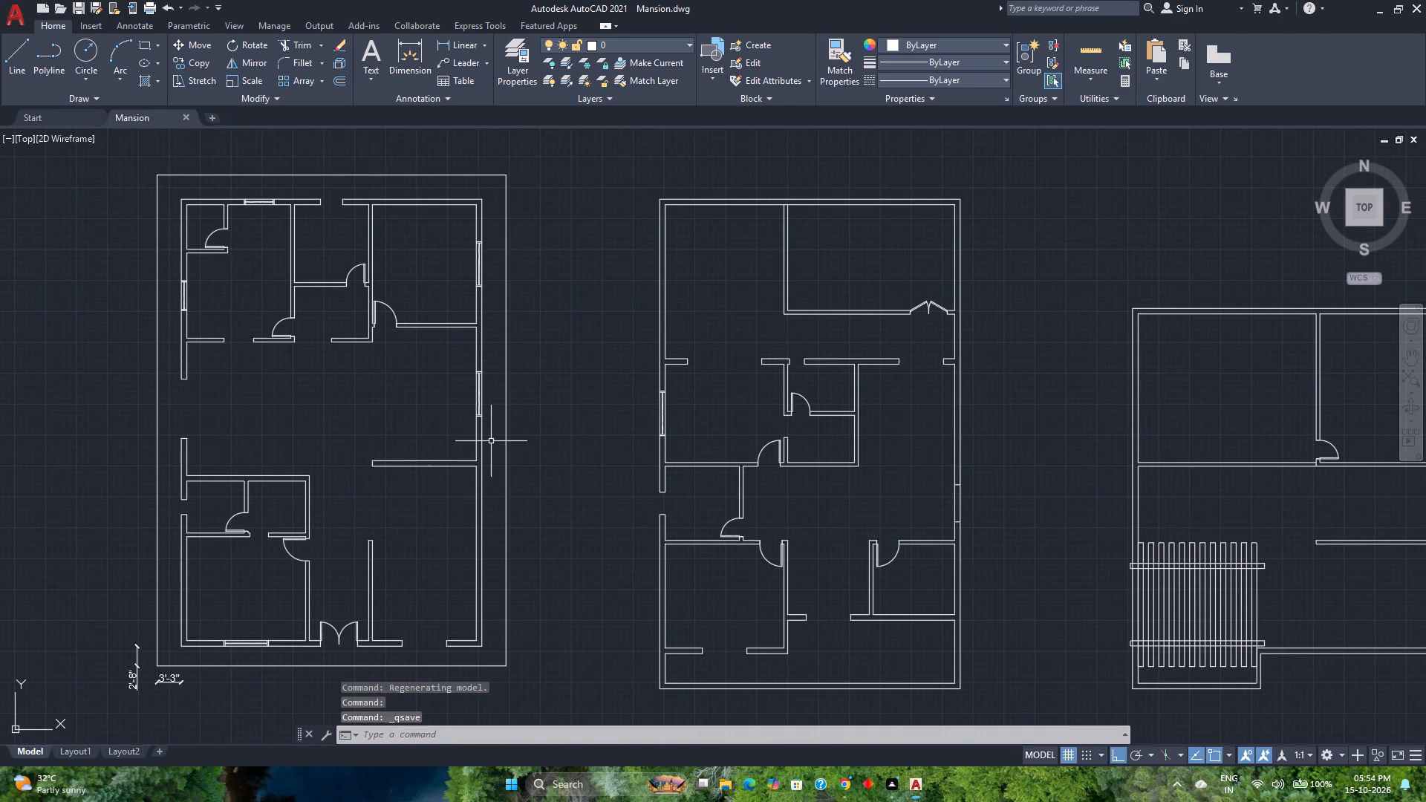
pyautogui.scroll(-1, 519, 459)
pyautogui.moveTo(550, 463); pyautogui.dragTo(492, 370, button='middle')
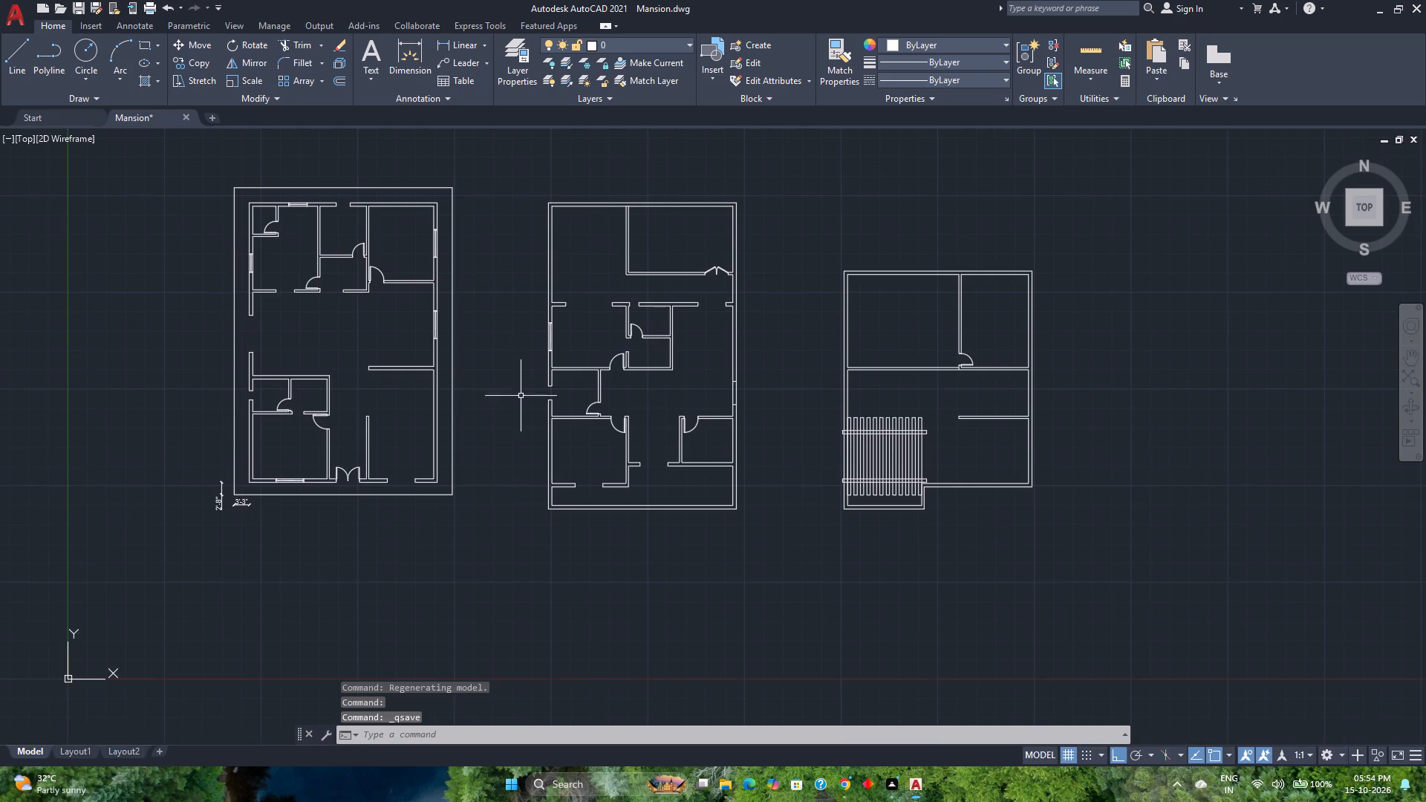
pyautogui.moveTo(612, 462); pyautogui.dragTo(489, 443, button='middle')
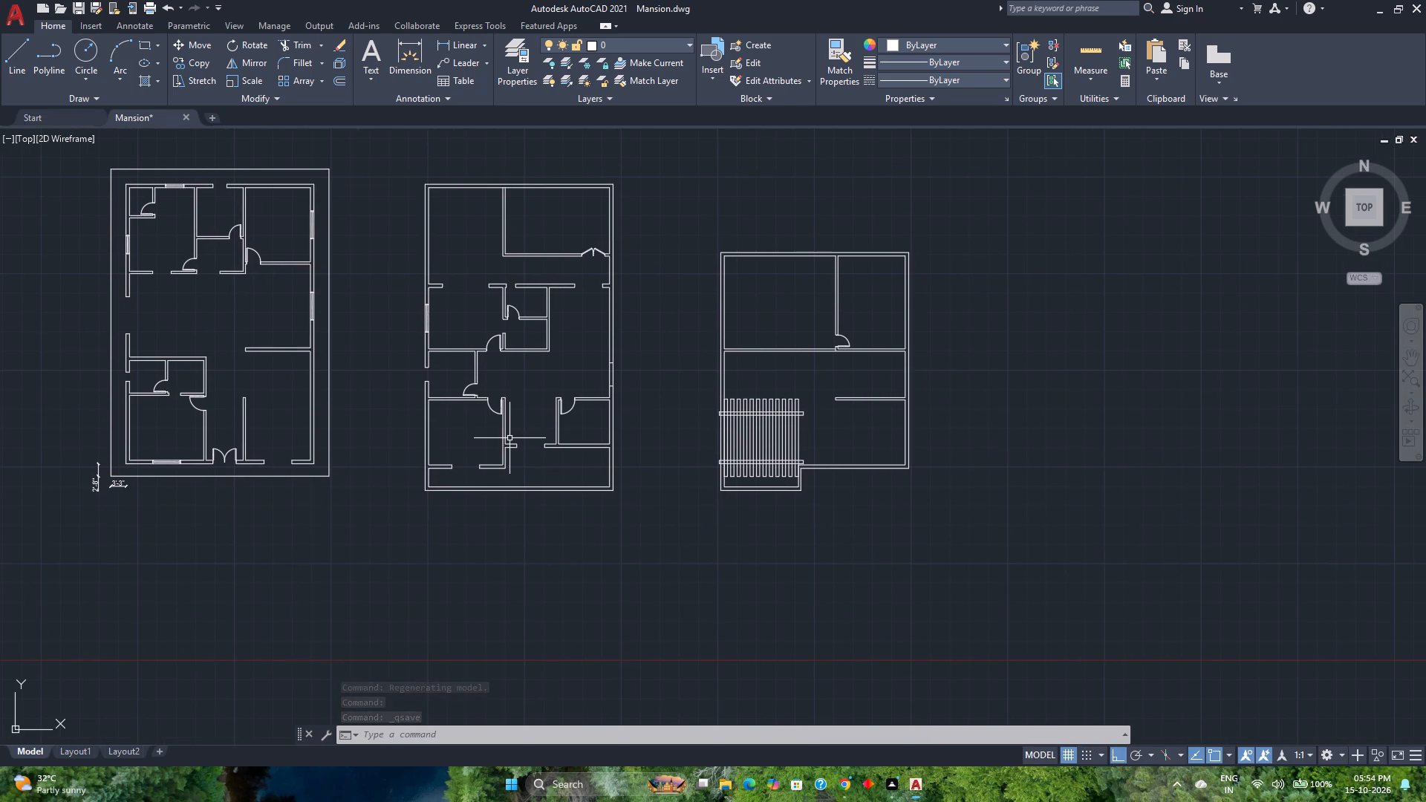
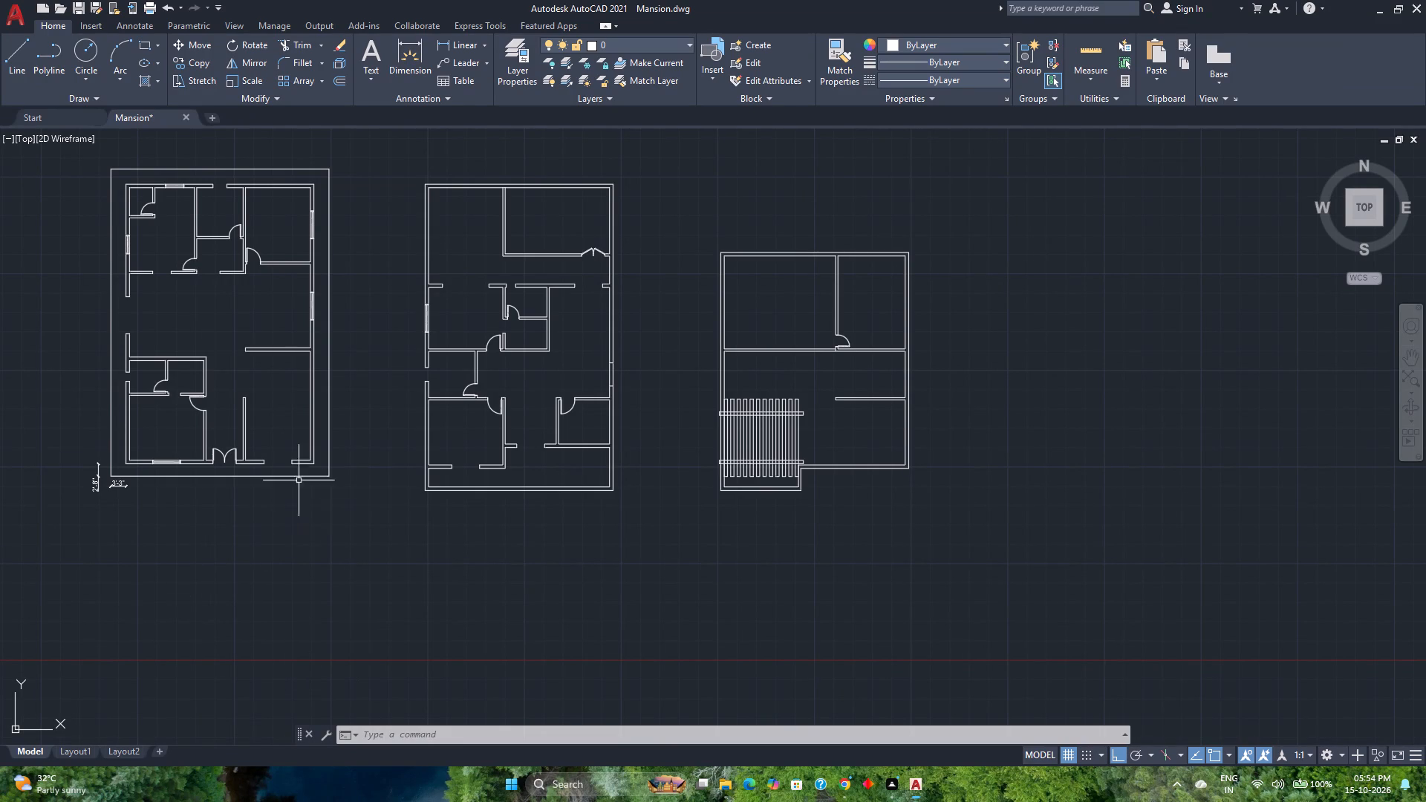
# Copy the window in the first plan's south wall into the opening in the same wall east of the double door.
pyautogui.scroll(3, 267, 456)
pyautogui.scroll(-1, 267, 456)
pyautogui.moveTo(267, 456); pyautogui.dragTo(560, 469, button='middle')
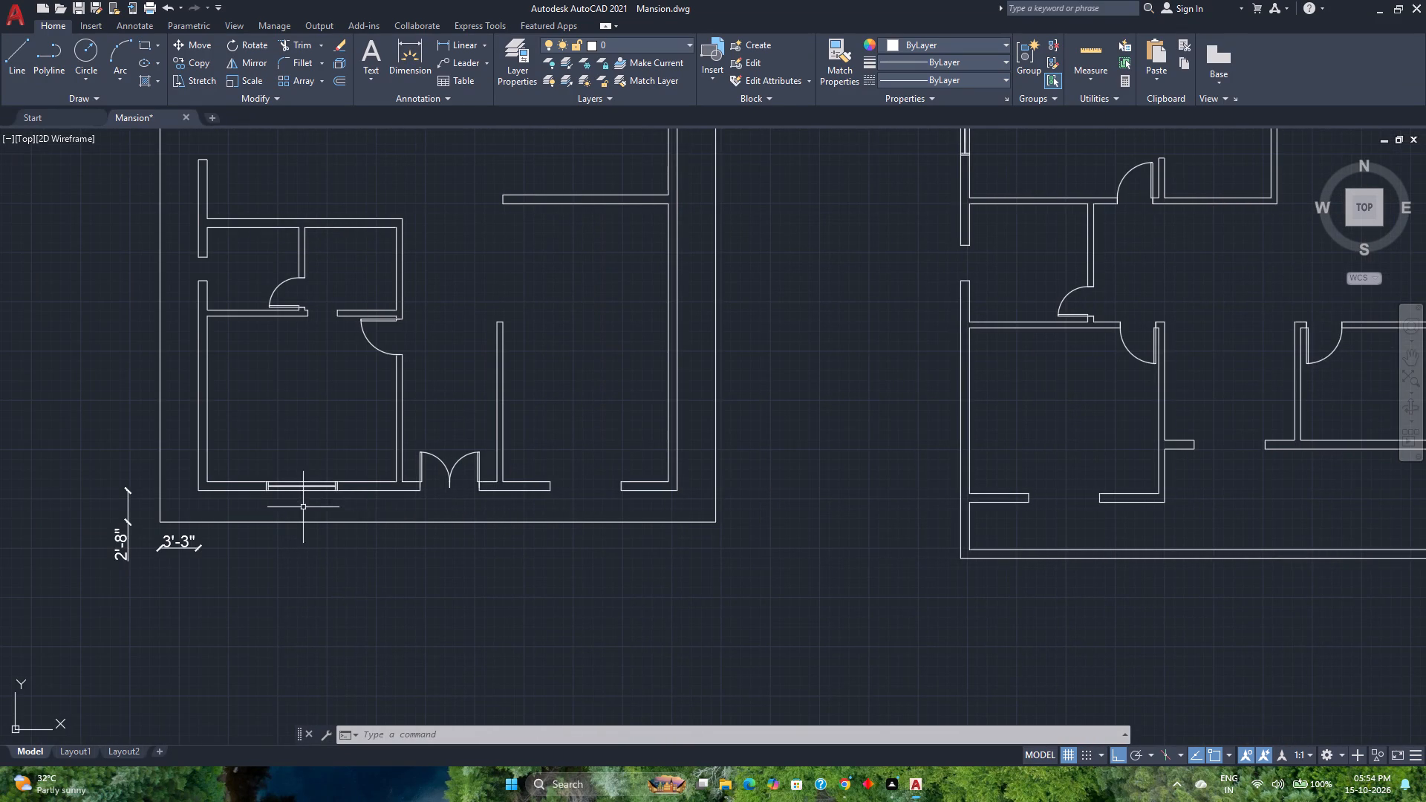
pyautogui.click(301, 489)
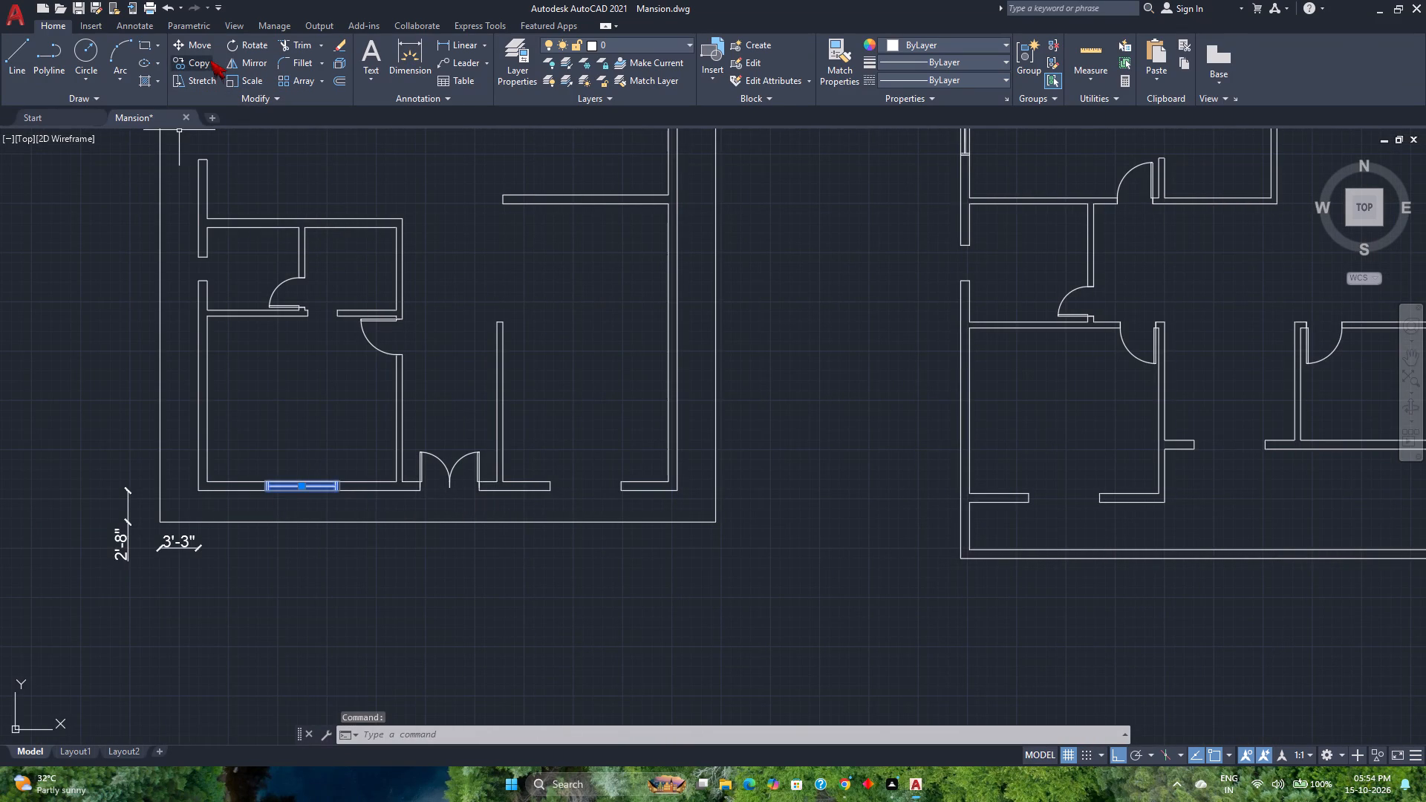
pyautogui.click(210, 60)
pyautogui.scroll(2, 342, 527)
pyautogui.scroll(2, 319, 459)
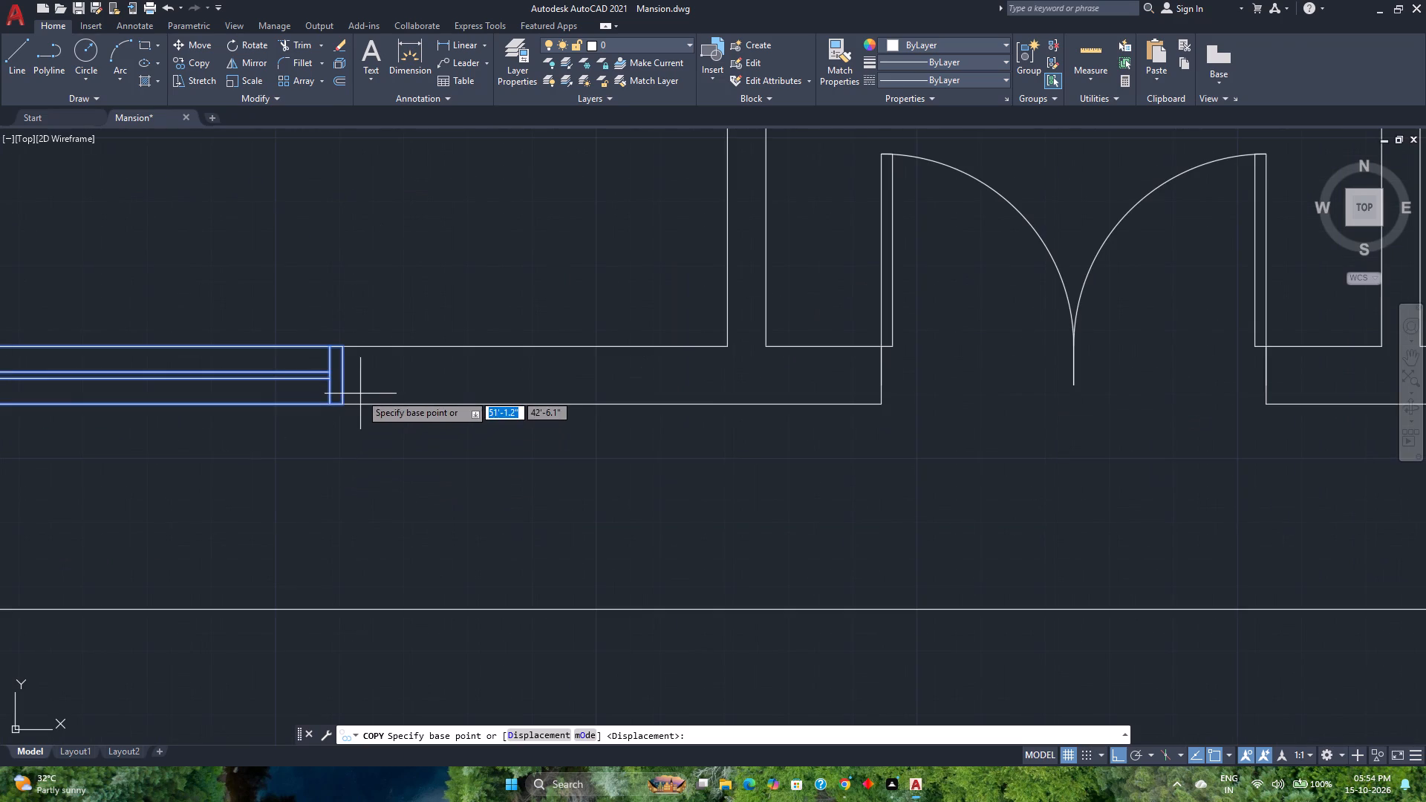
pyautogui.click(342, 402)
pyautogui.scroll(-2, 342, 402)
pyautogui.moveTo(758, 411); pyautogui.dragTo(557, 446, button='middle')
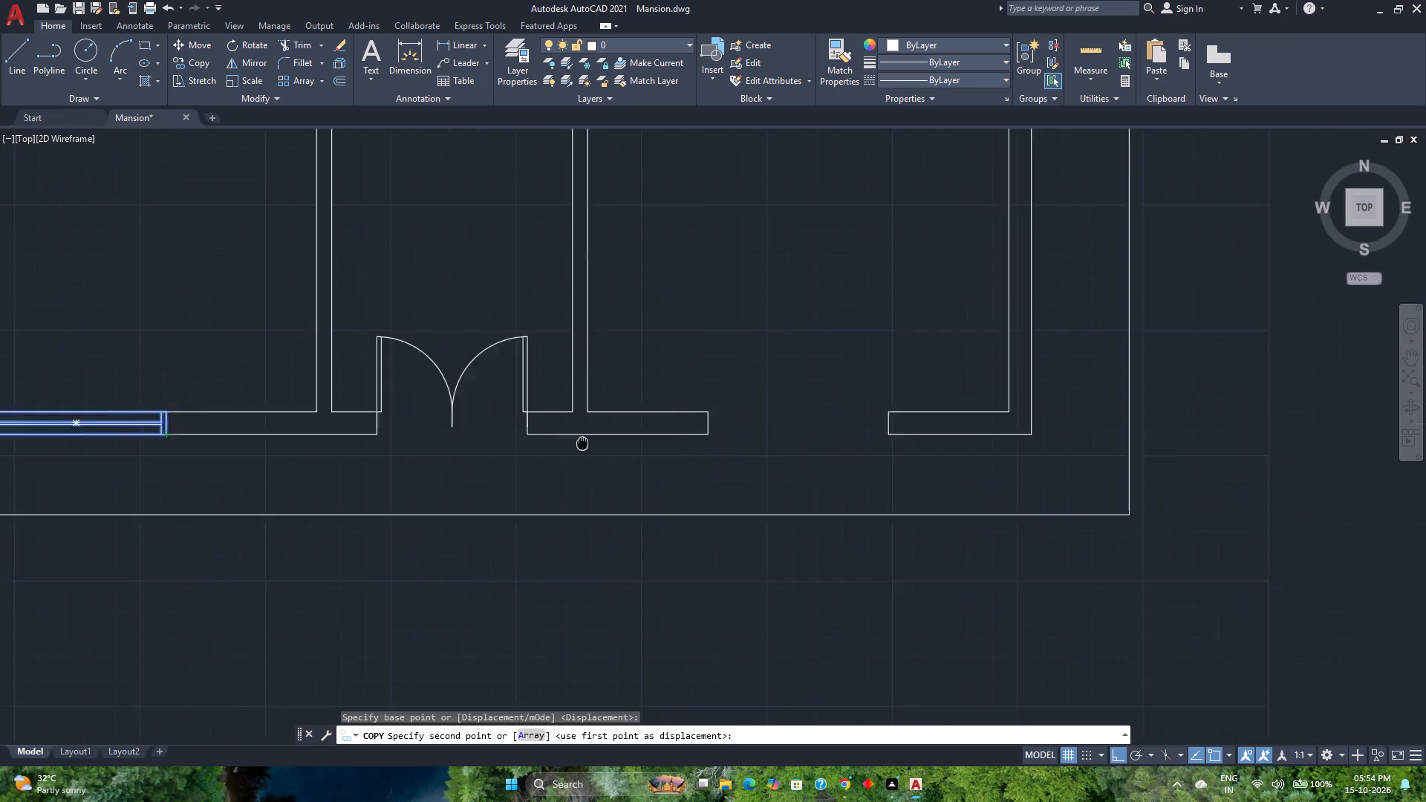
pyautogui.moveTo(557, 446); pyautogui.dragTo(409, 480, button='middle')
pyautogui.middleClick(409, 480)
pyautogui.click(715, 474)
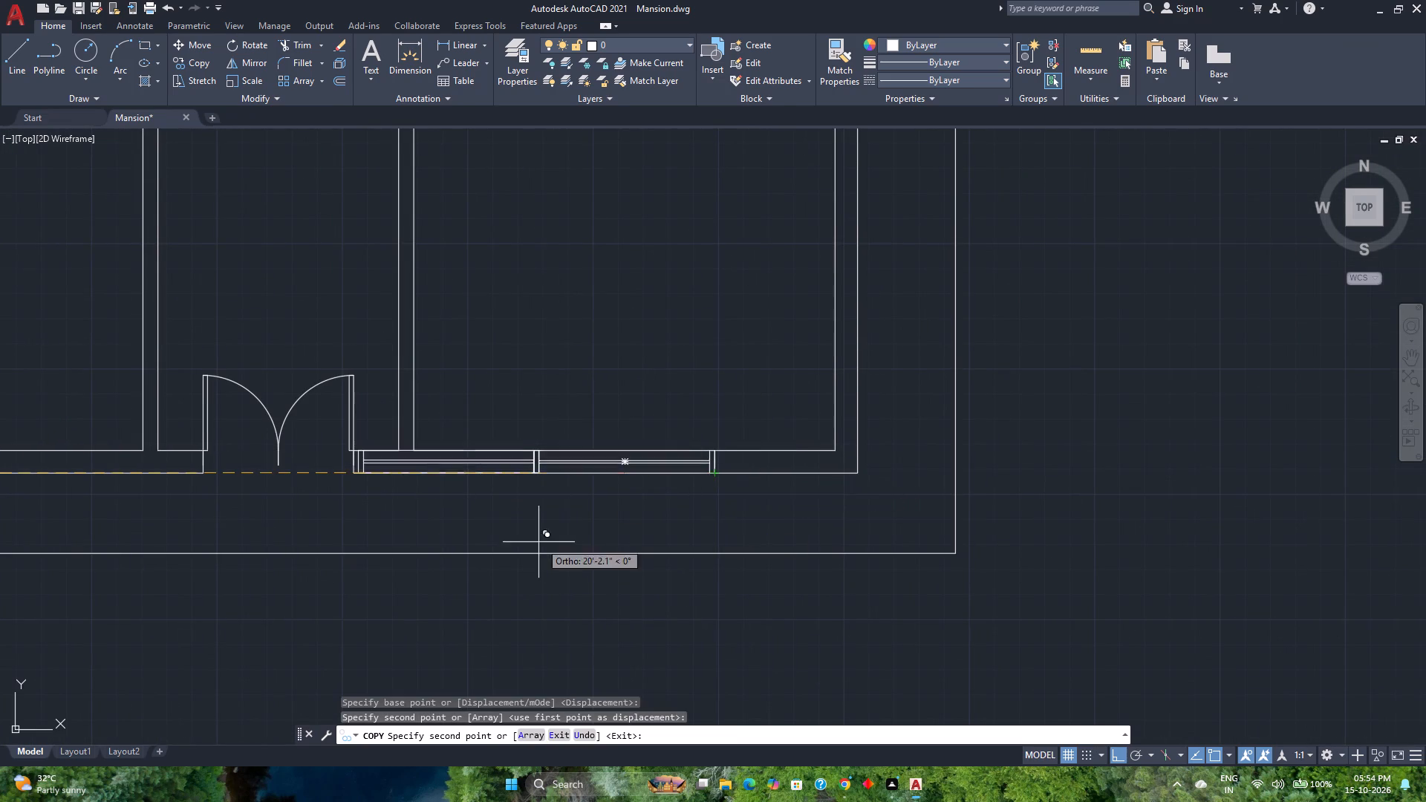
# Place another copy of the window in the south wall opening of the second plan's southwest room.
pyautogui.scroll(-1, 538, 542)
pyautogui.moveTo(538, 542); pyautogui.dragTo(235, 553, button='middle')
pyautogui.middleClick(235, 553)
pyautogui.click(1109, 529)
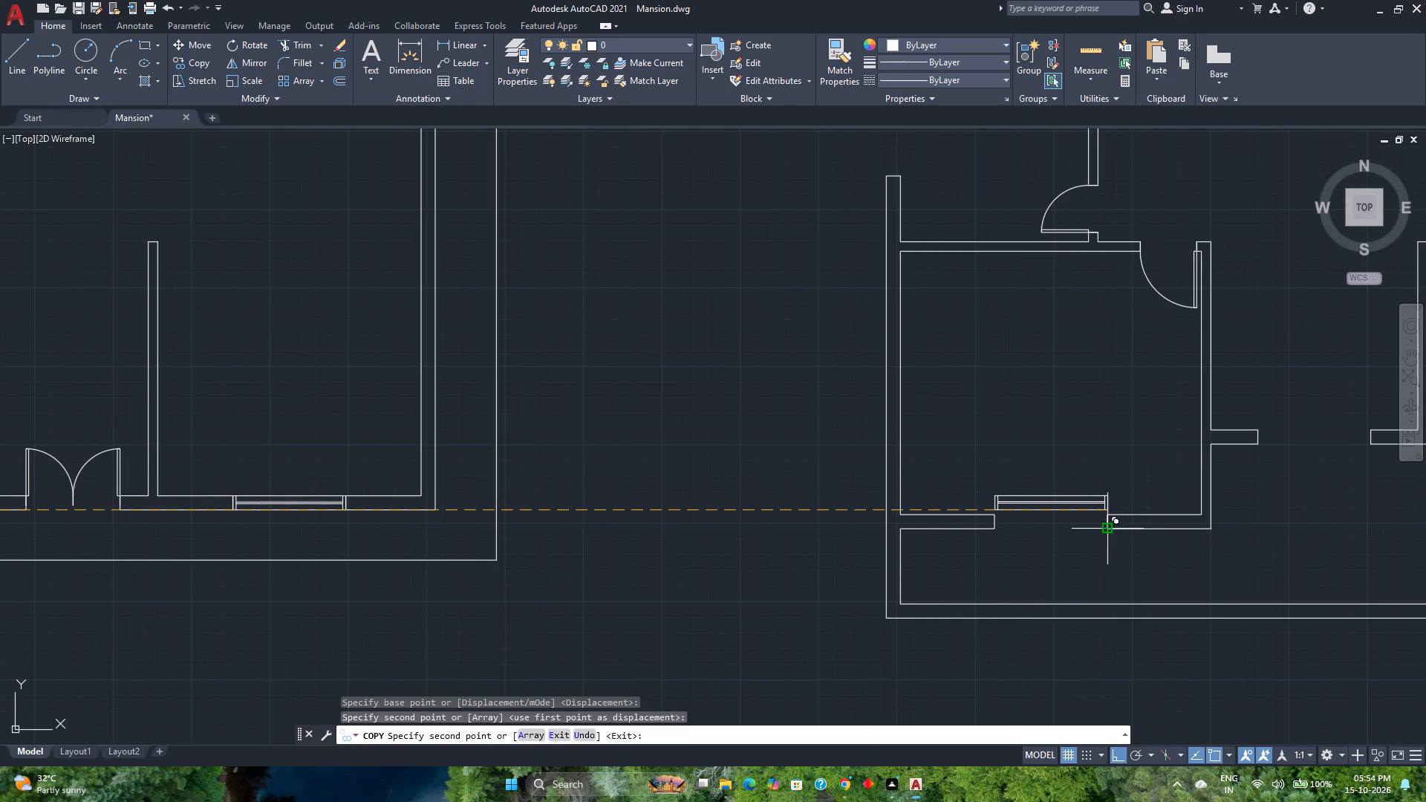
pyautogui.moveTo(1066, 535); pyautogui.dragTo(469, 554, button='middle')
pyautogui.moveTo(463, 555); pyautogui.dragTo(456, 555, button='middle')
pyautogui.scroll(-1, 429, 555)
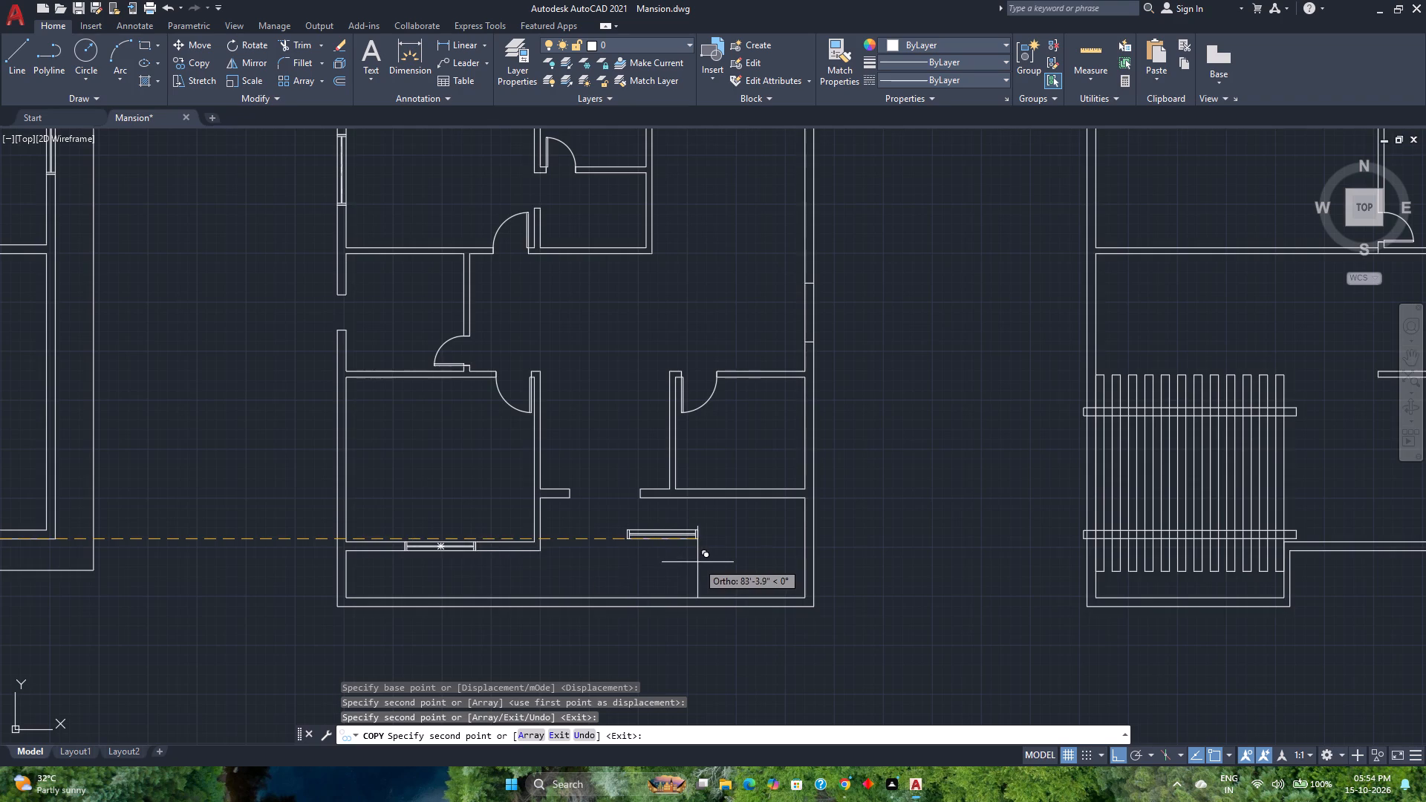
pyautogui.scroll(-1, 697, 562)
pyautogui.press('Escape')
# Save the drawing.
pyautogui.hotkey('ctrl', 's')
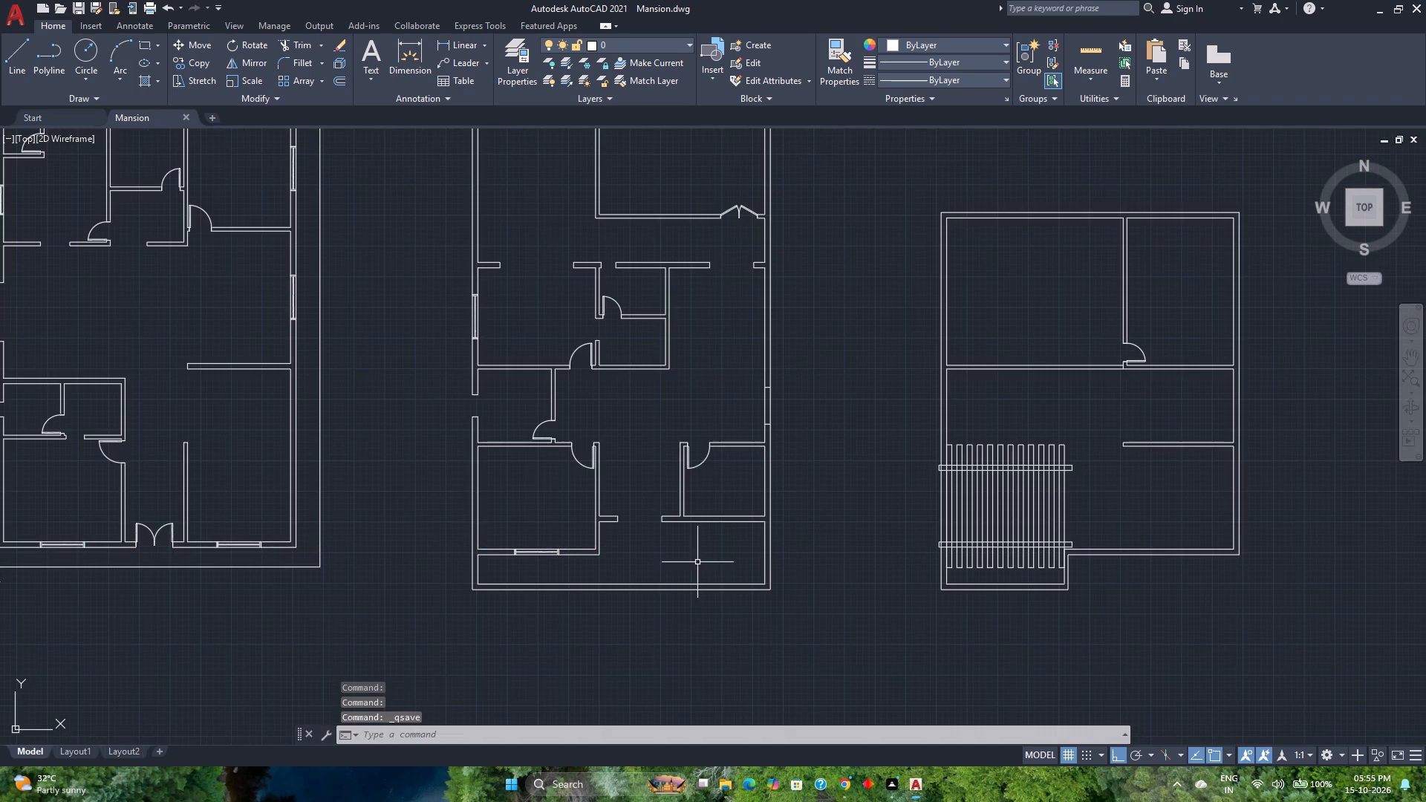
# Draw a 9" by 8' rectangle in the open central area of the first floor plan for a wider window.
pyautogui.scroll(-1, 697, 562)
pyautogui.moveTo(648, 564); pyautogui.dragTo(757, 534, button='middle')
pyautogui.middleClick(757, 534)
pyautogui.scroll(1, 466, 360)
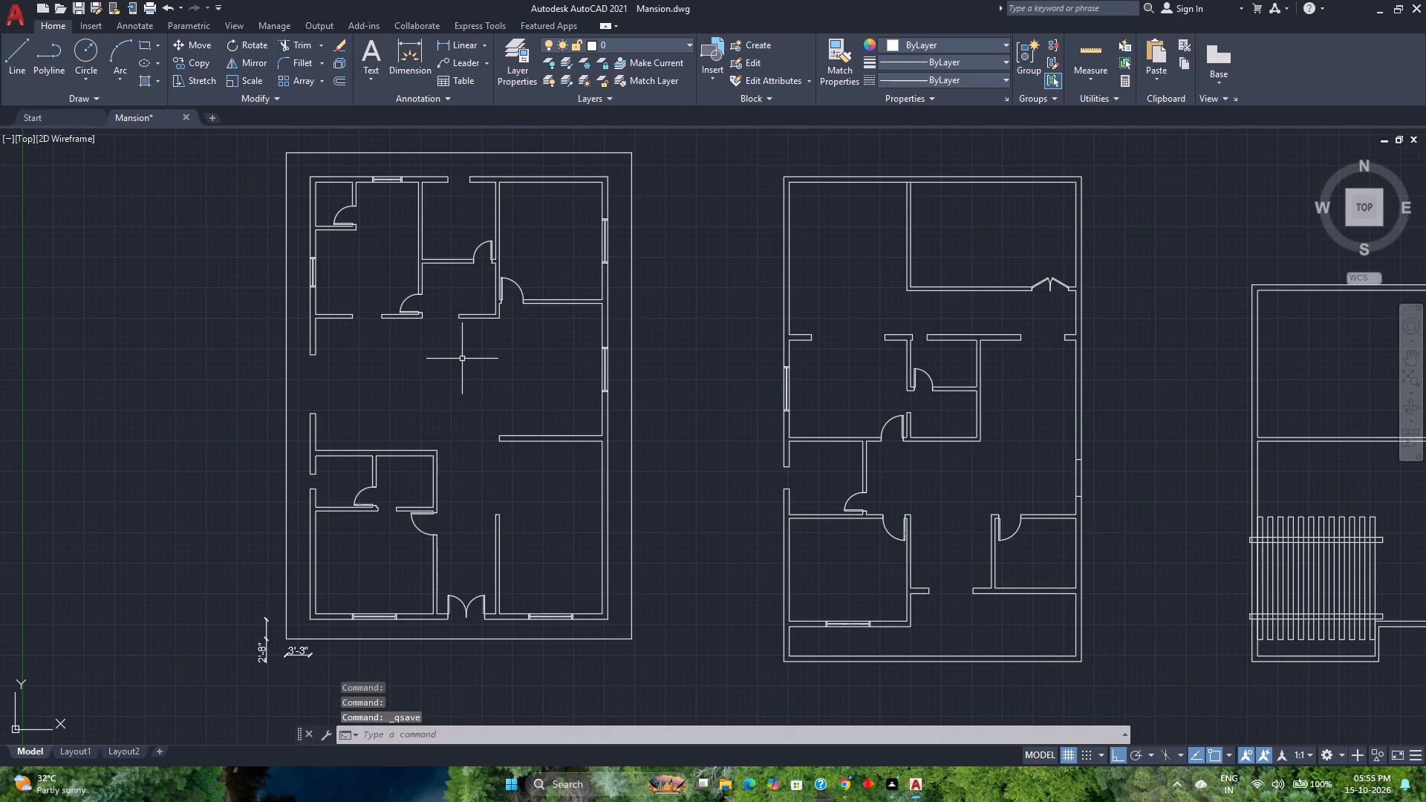
pyautogui.scroll(1, 494, 391)
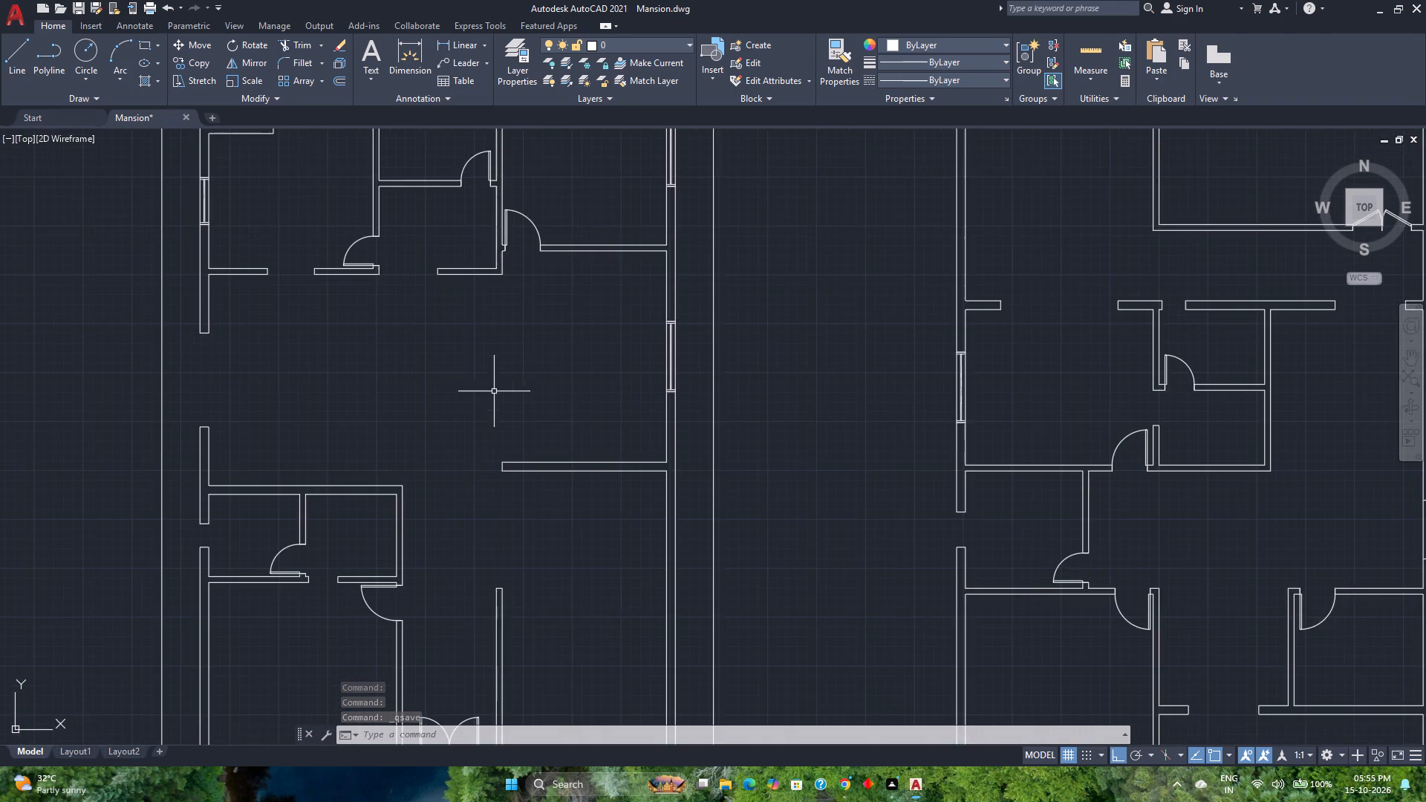
pyautogui.scroll(1, 447, 362)
pyautogui.moveTo(447, 362); pyautogui.dragTo(484, 395, button='middle')
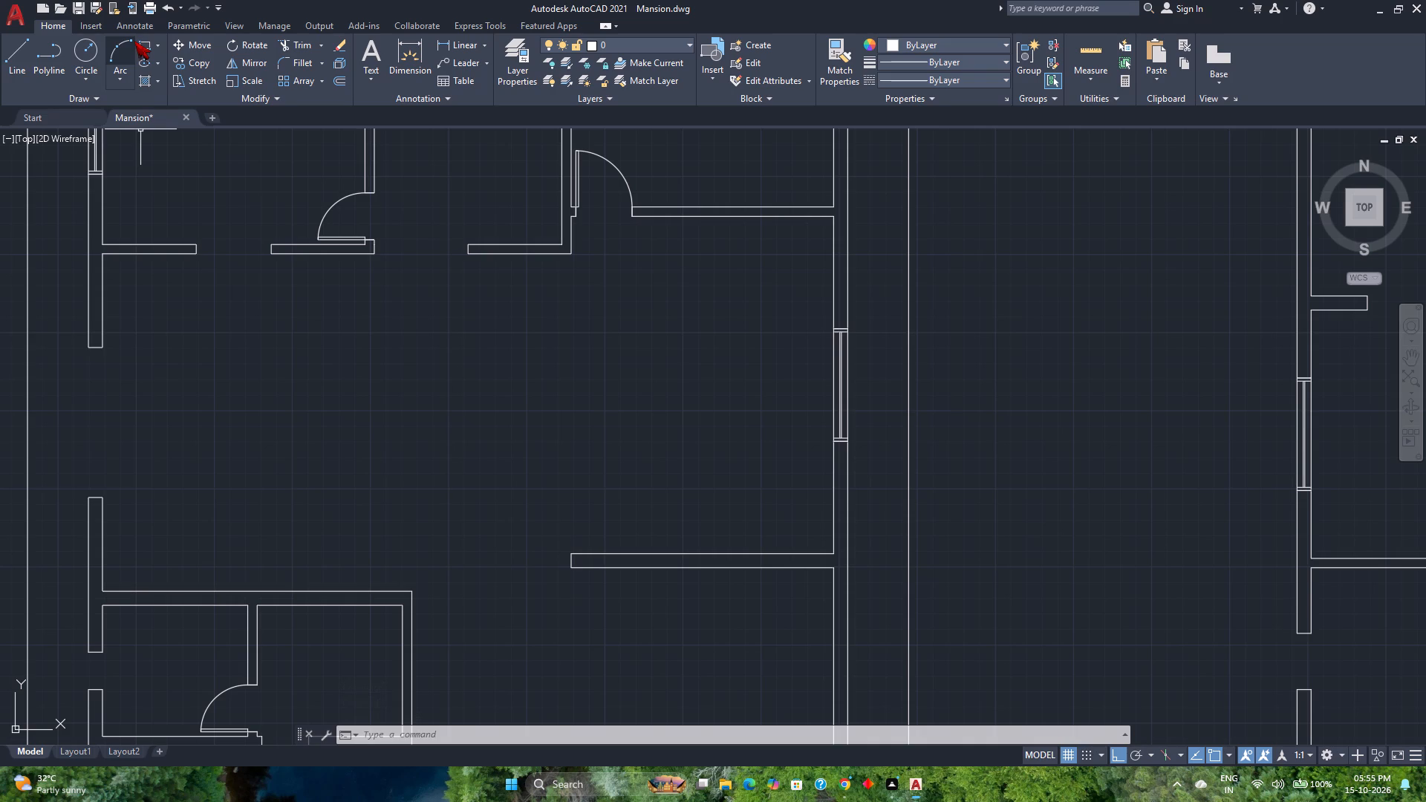
pyautogui.click(141, 47)
pyautogui.click(400, 483)
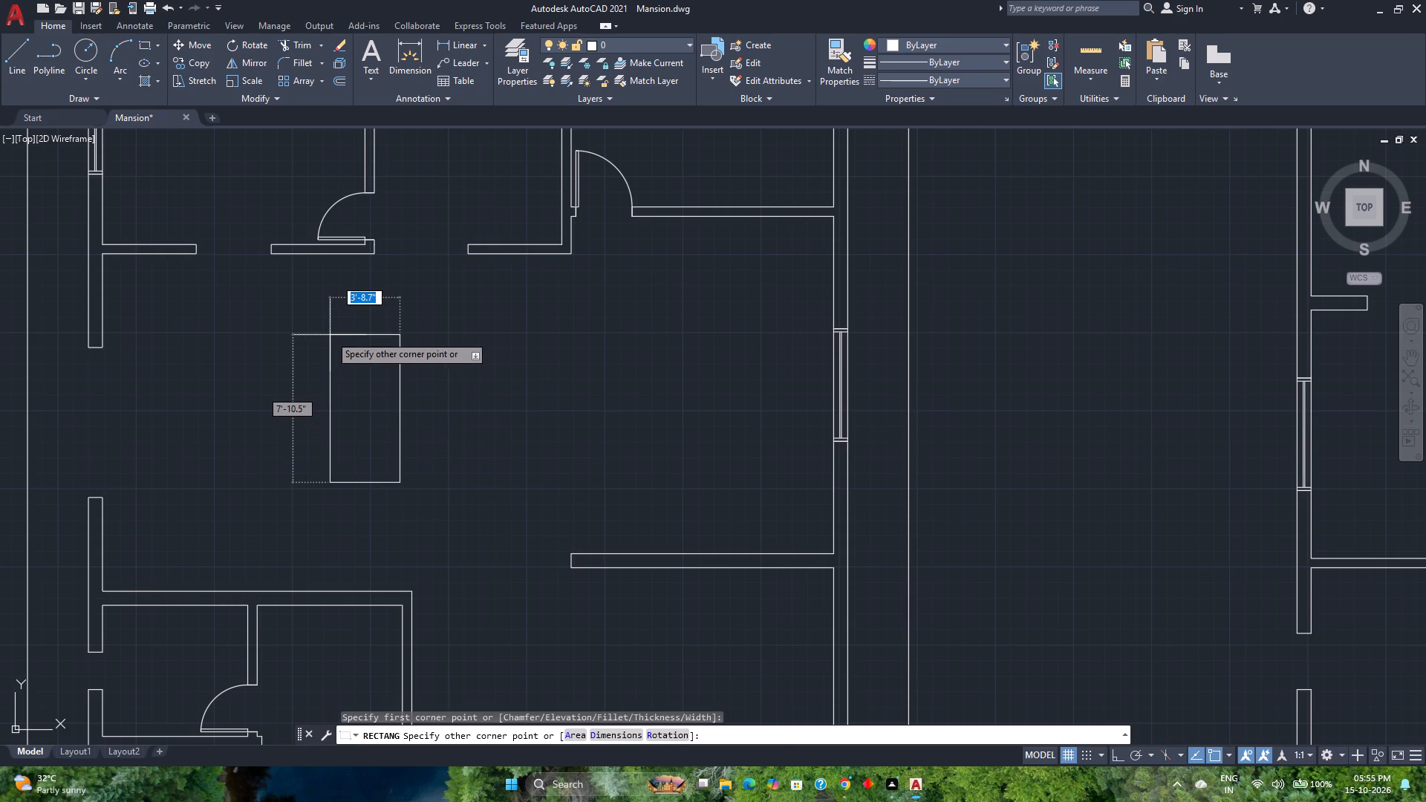
pyautogui.write("9,8'")
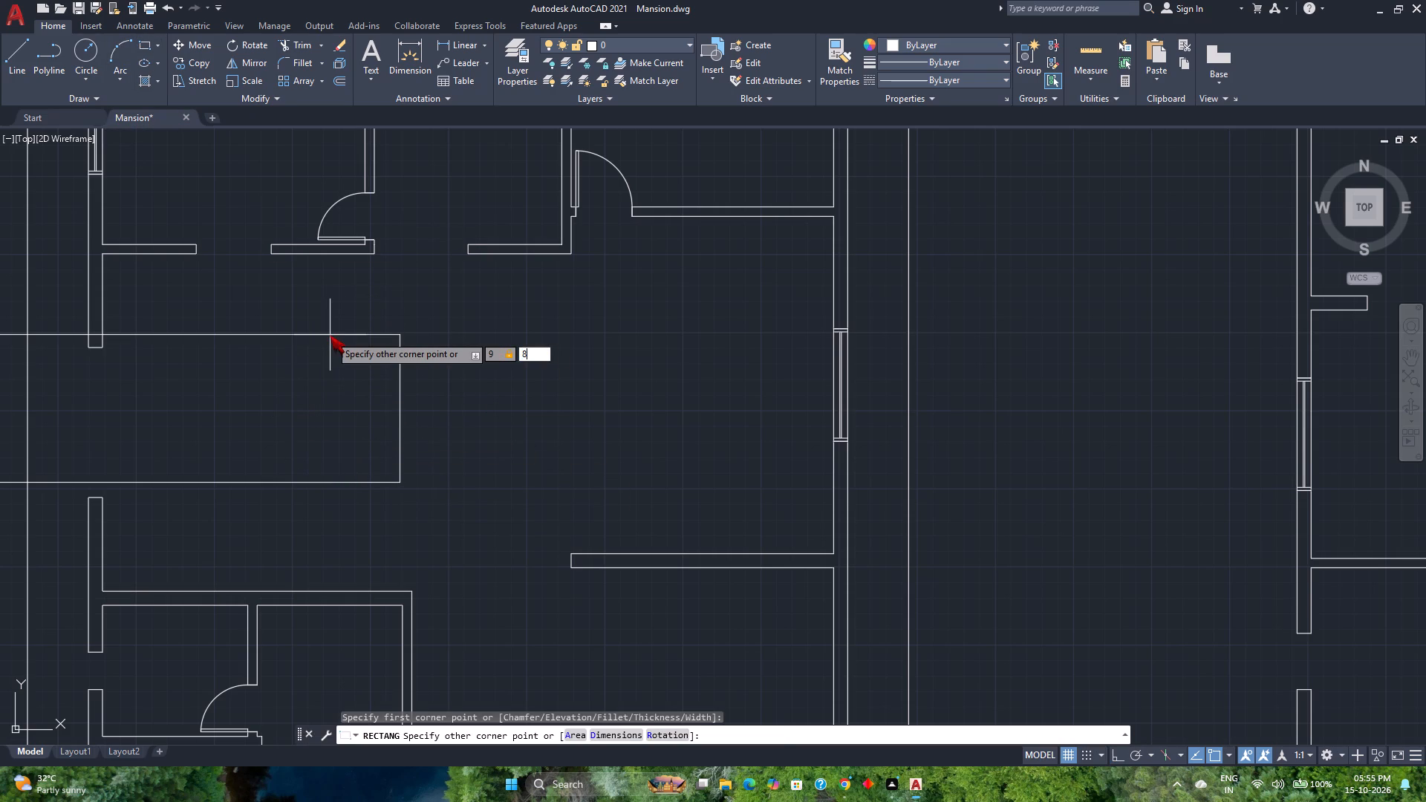
pyautogui.press('Return')
# Explode the 9" by 8' rectangle into separate lines.
pyautogui.click(450, 510)
pyautogui.click(355, 425)
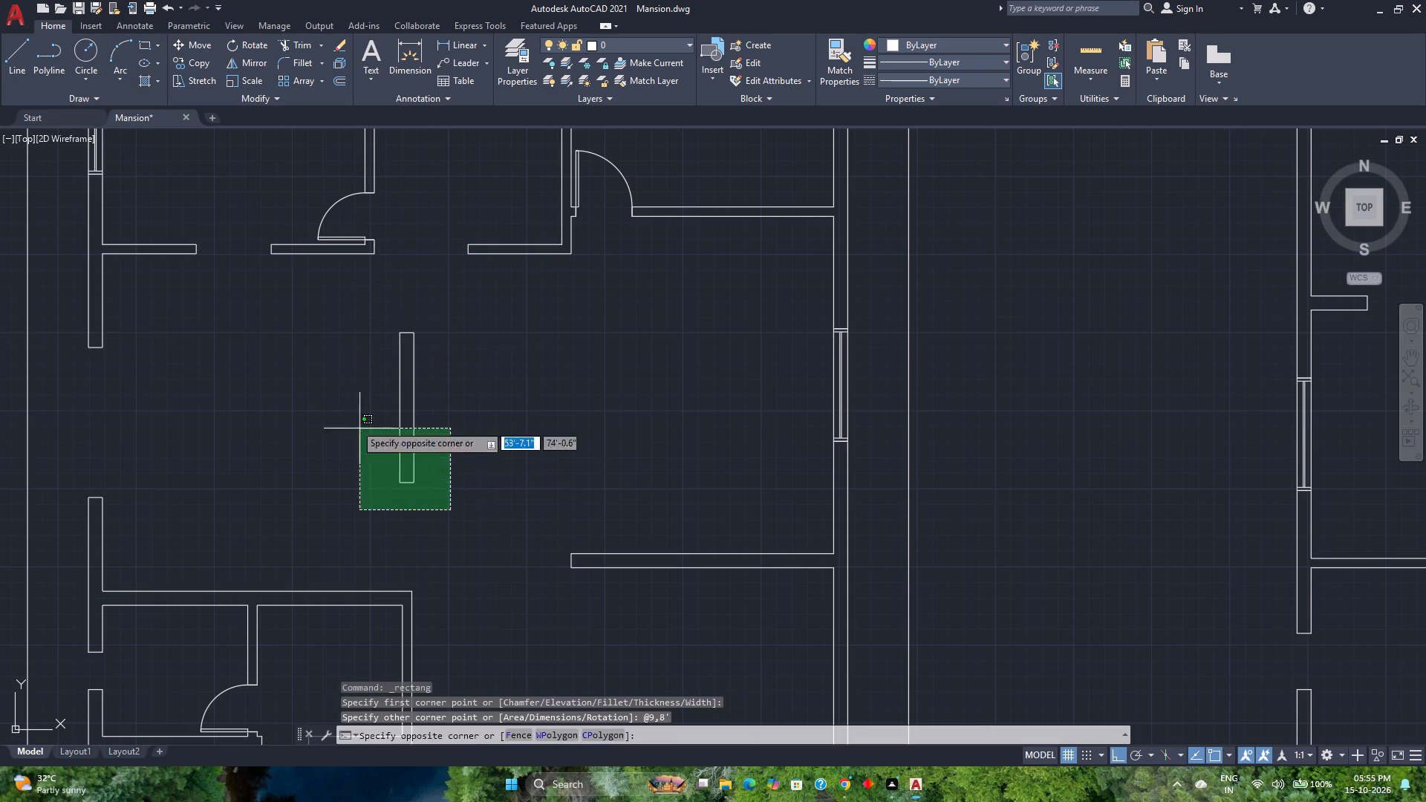
pyautogui.write('ex')
pyautogui.press('p')
pyautogui.write('lo')
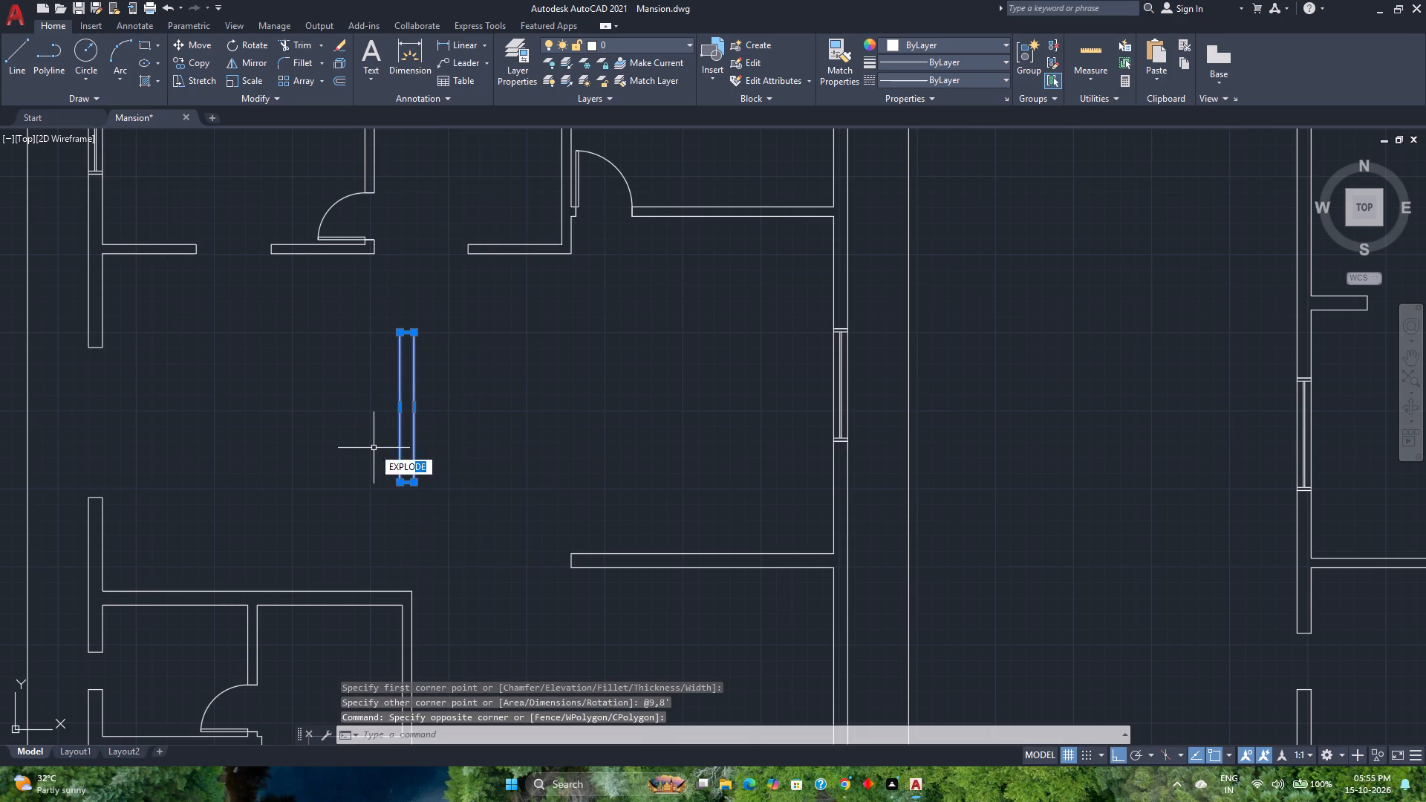
pyautogui.press('Return')
pyautogui.click(430, 500)
pyautogui.click(283, 348)
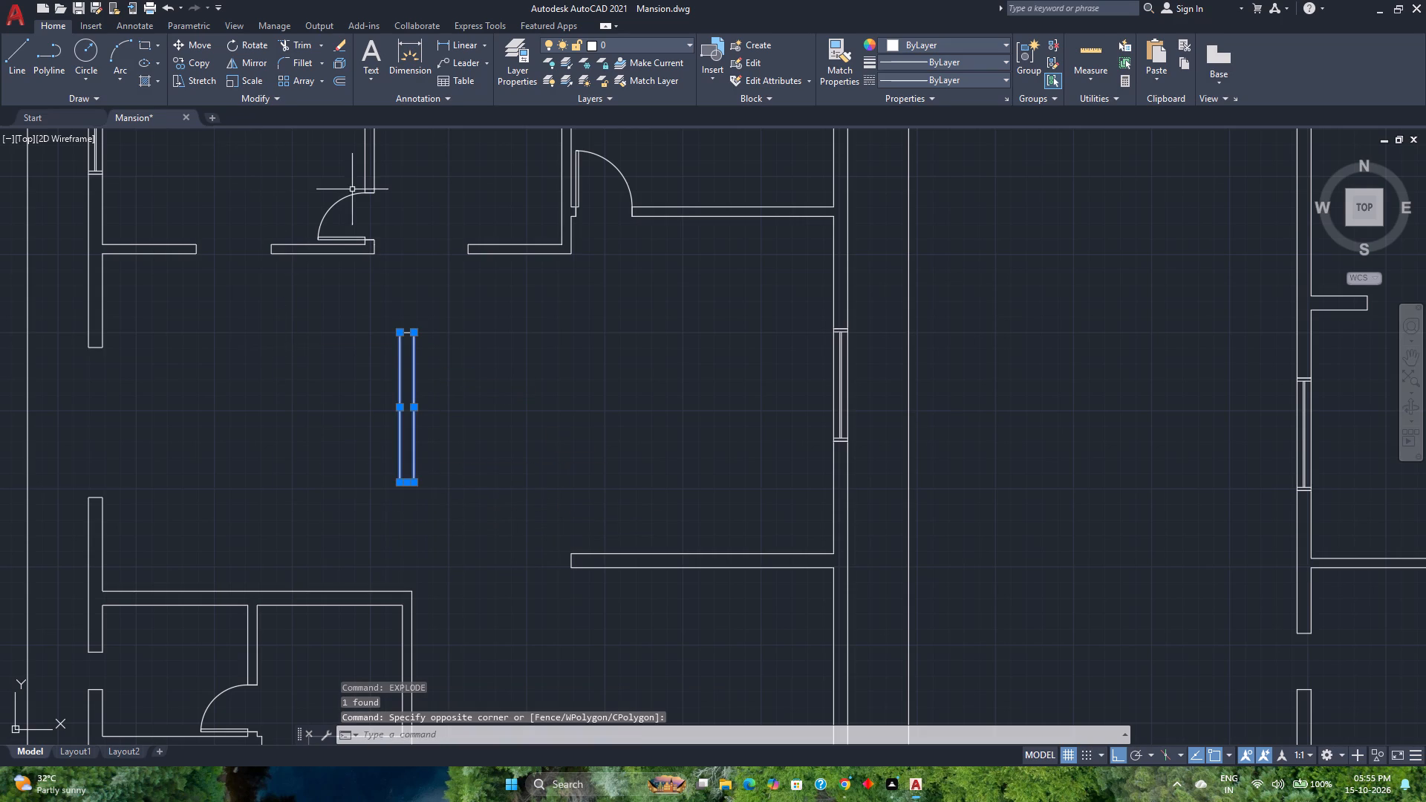
pyautogui.scroll(1, 406, 310)
pyautogui.press('Escape')
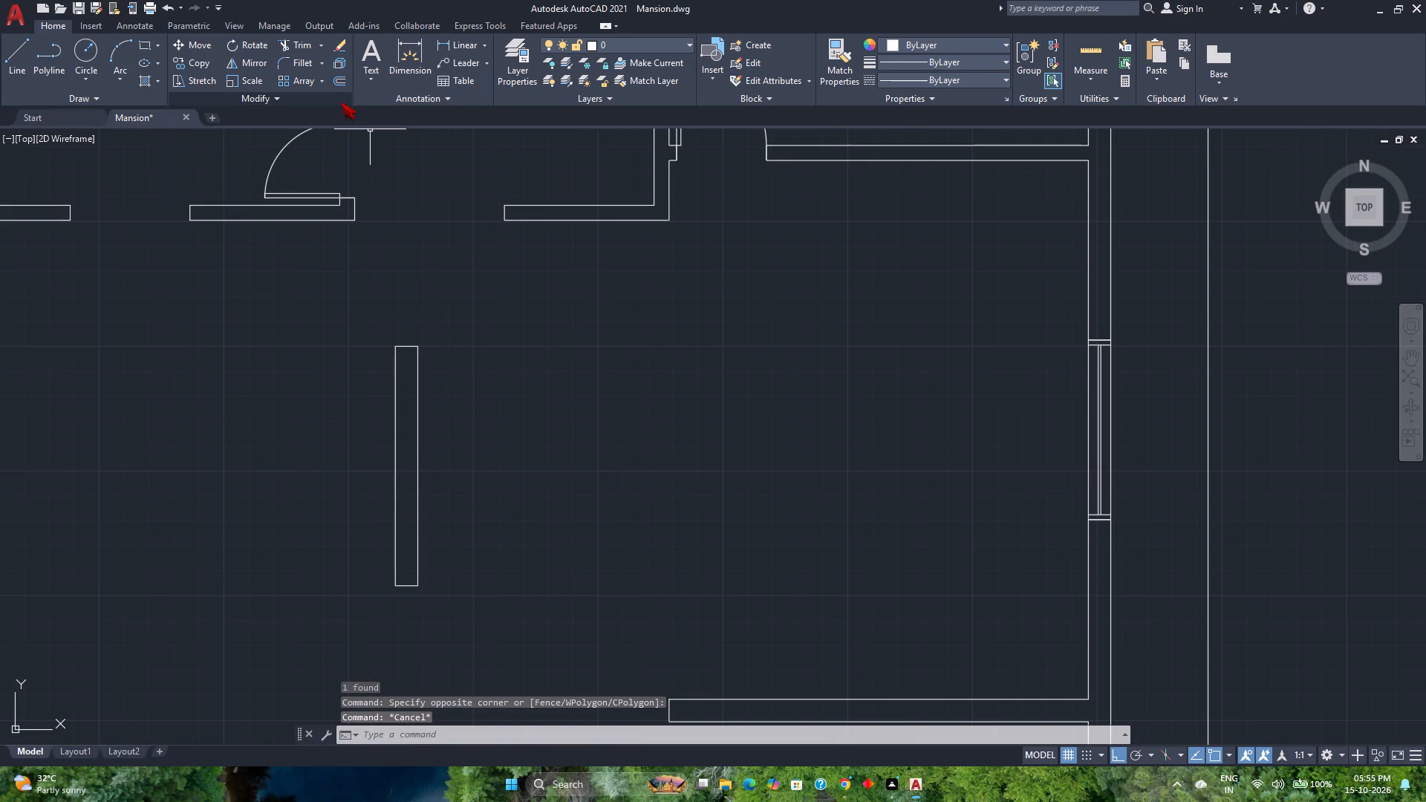
# Offset both short ends of the exploded rectangle inward by 2".
pyautogui.click(339, 79)
pyautogui.press('2')
pyautogui.press('Return')
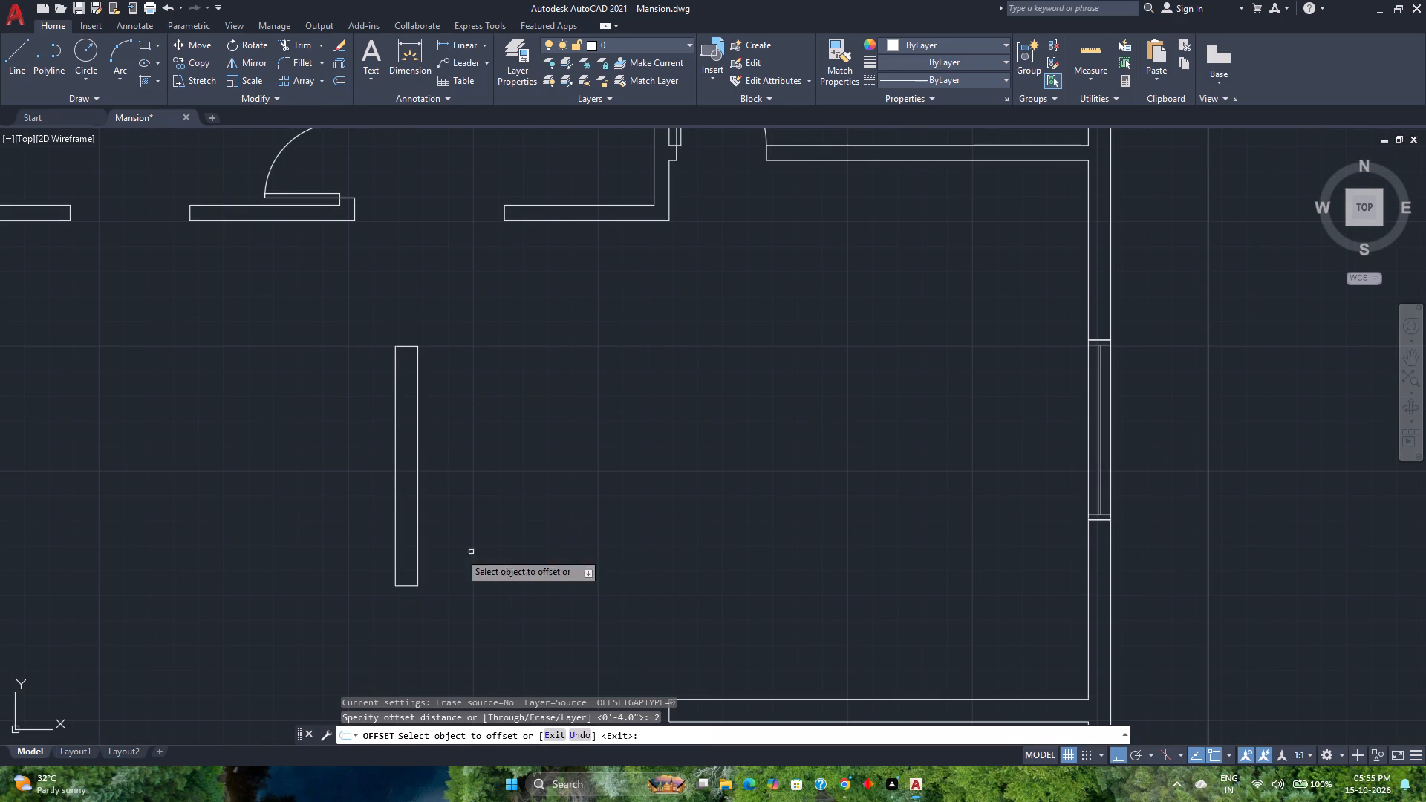
pyautogui.scroll(1, 362, 574)
pyautogui.click(434, 593)
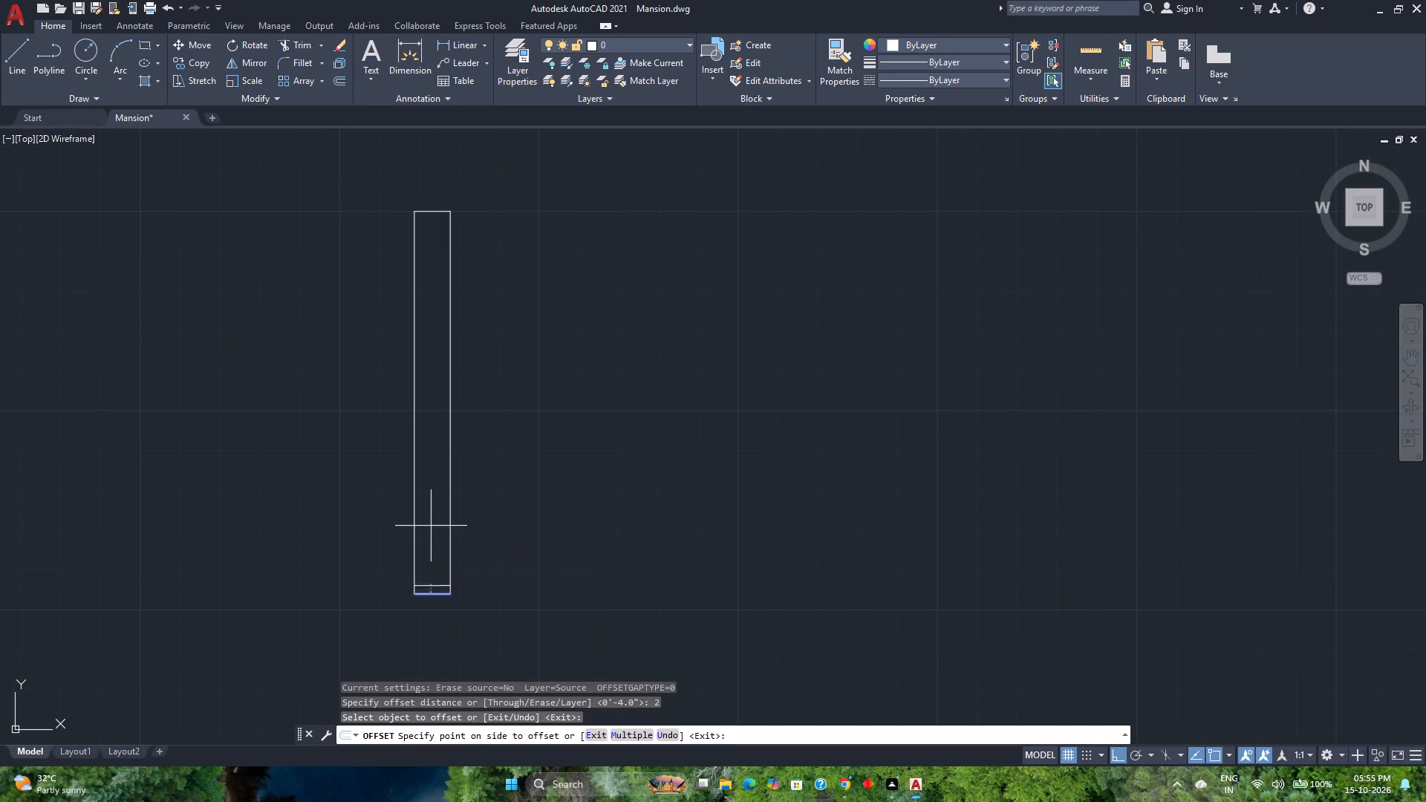
pyautogui.click(431, 526)
pyautogui.click(434, 212)
pyautogui.click(434, 287)
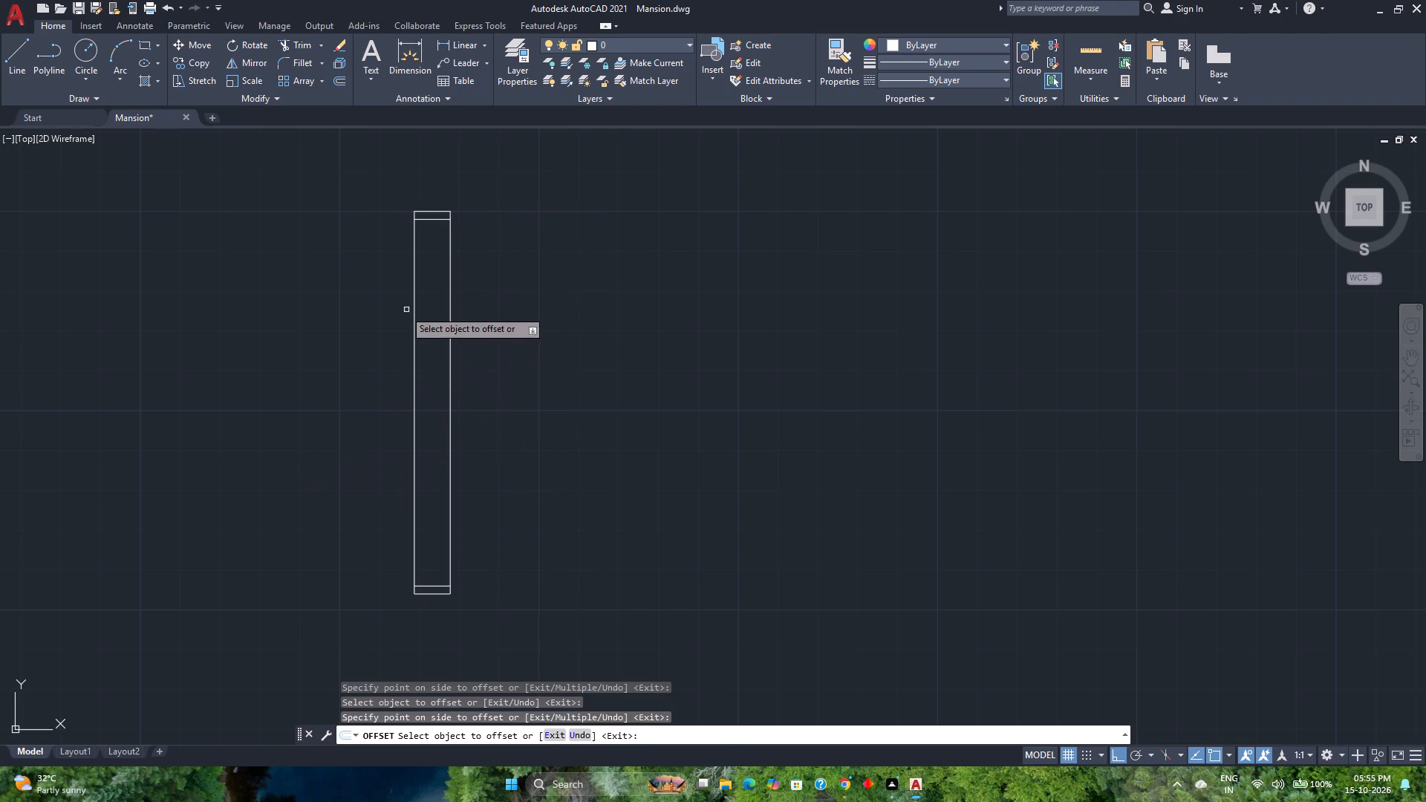
# Offset both long sides of the exploded rectangle inward by 4" to form the glass lines.
pyautogui.click(452, 366)
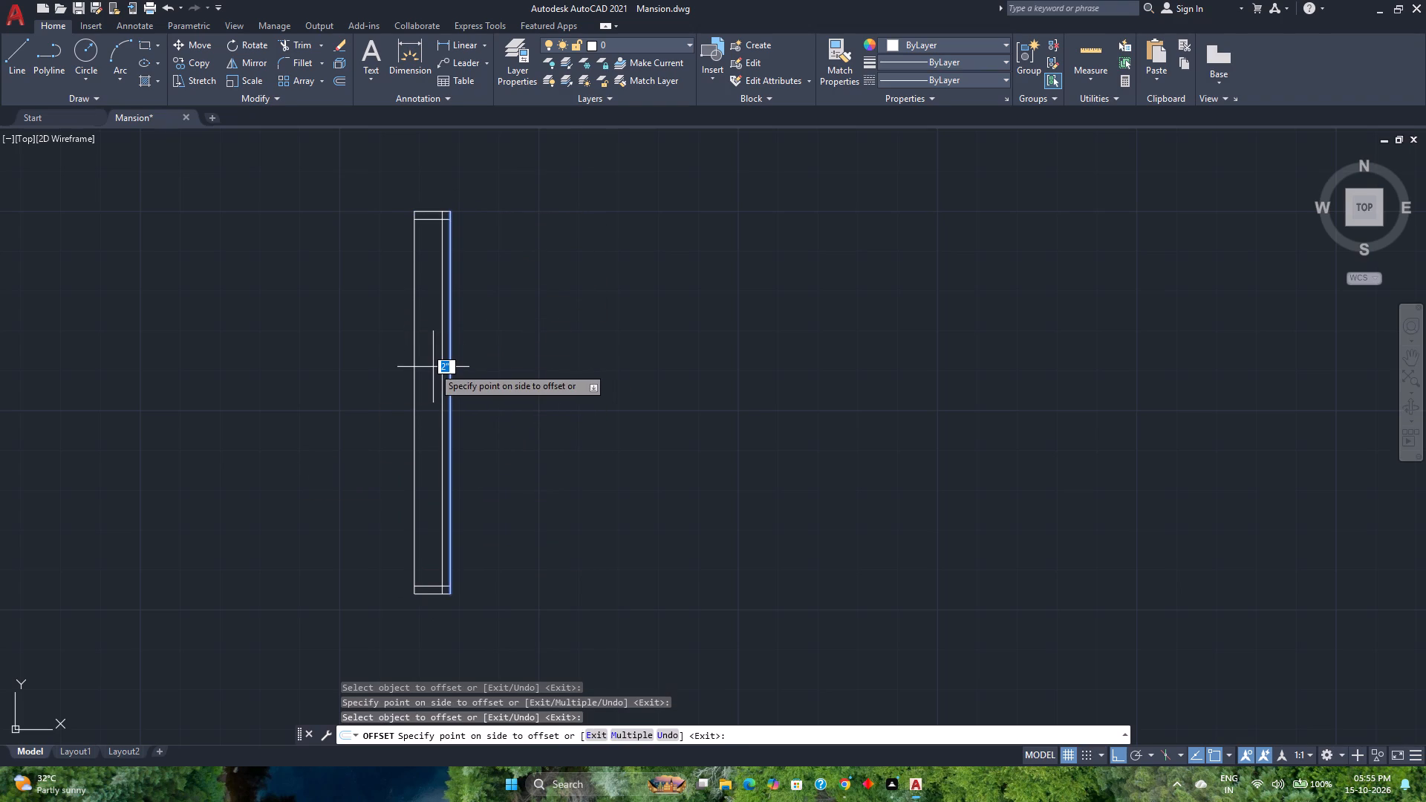
pyautogui.press('4')
pyautogui.press('Return')
pyautogui.scroll(2, 421, 385)
pyautogui.click(400, 420)
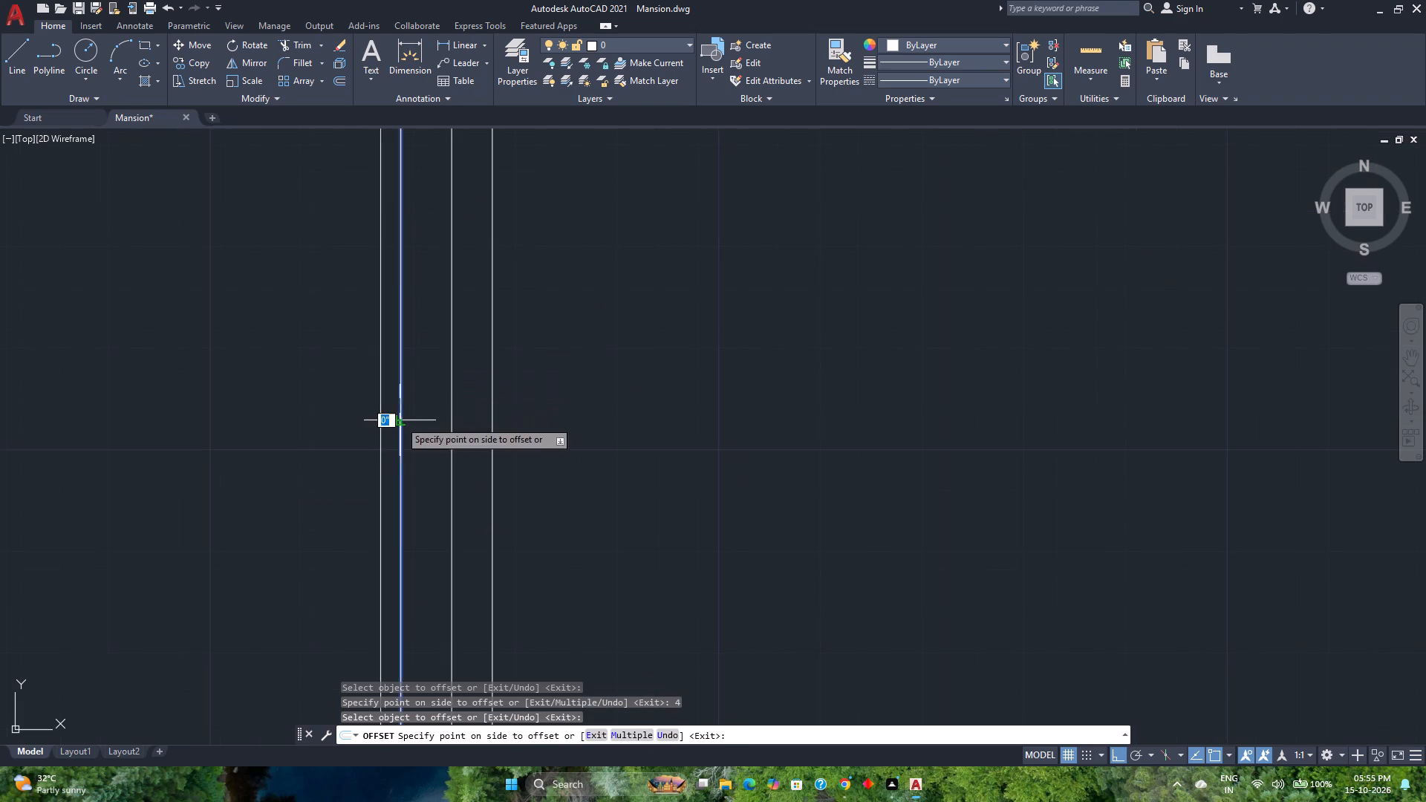
pyautogui.press('4')
pyautogui.press('Return')
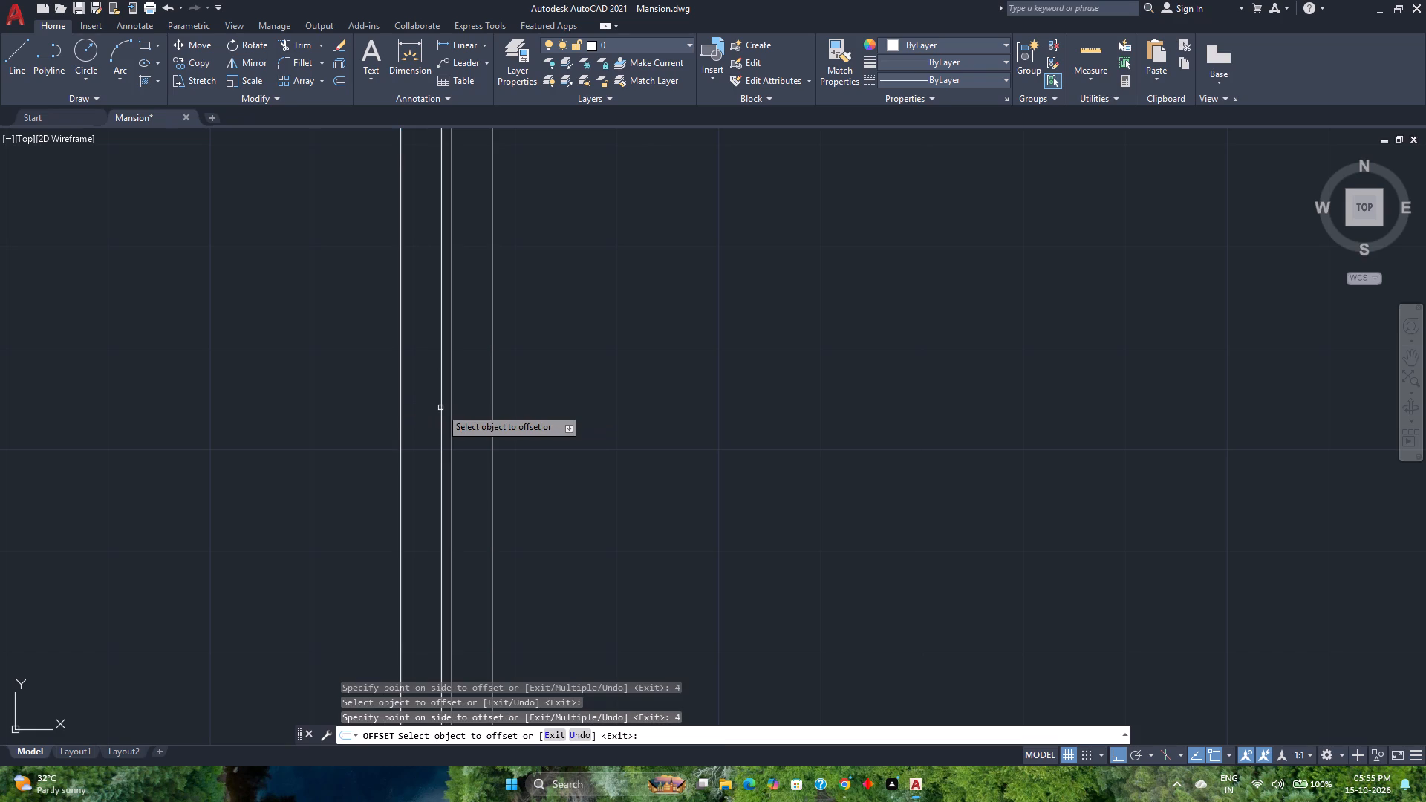
pyautogui.press('Escape')
# Trim the two middle glass lines where they run past the inner frame lines at both ends of the window.
pyautogui.write('tr')
pyautogui.press('Return')
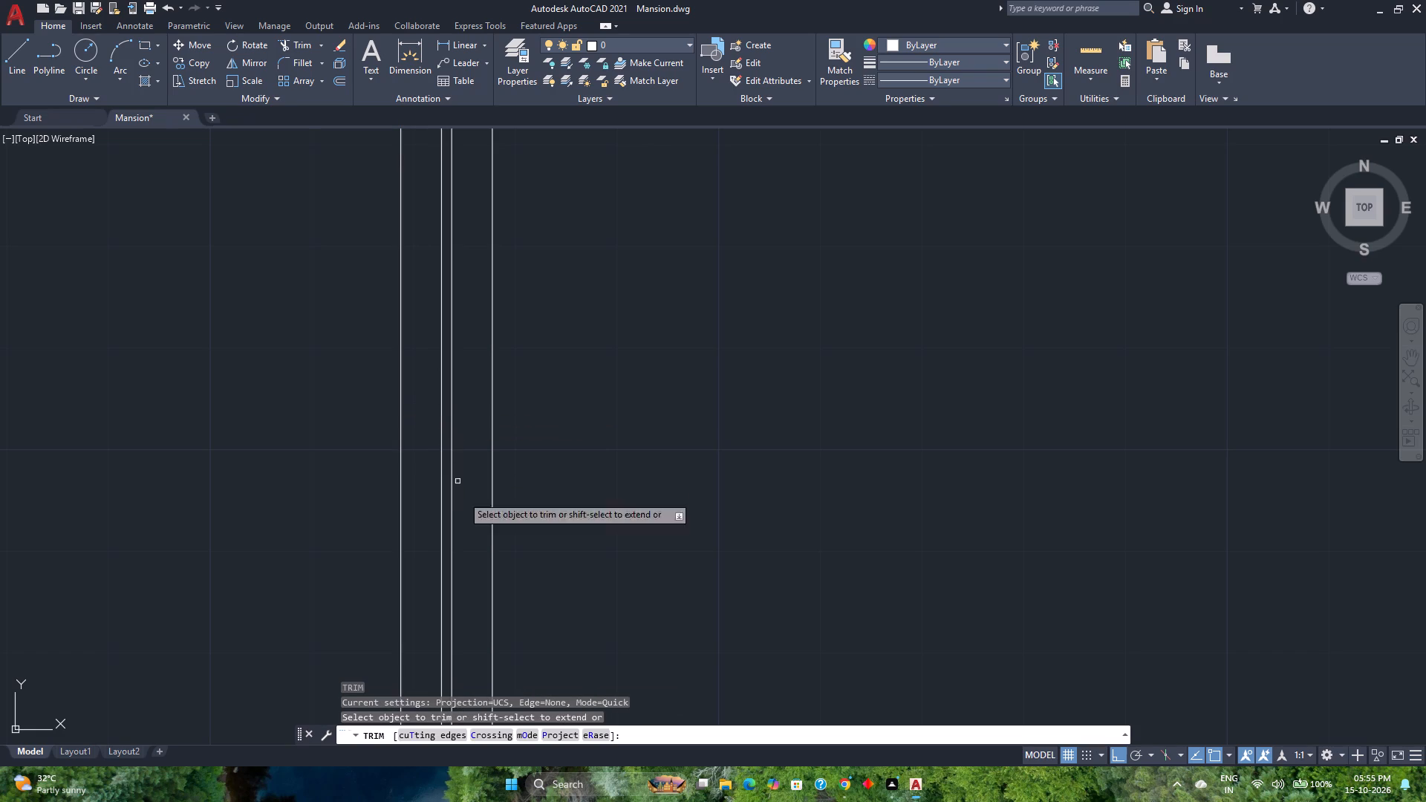
pyautogui.moveTo(475, 552); pyautogui.dragTo(466, 316, button='middle')
pyautogui.middleClick(466, 305)
pyautogui.scroll(3, 468, 647)
pyautogui.moveTo(466, 631); pyautogui.dragTo(499, 489, button='middle')
pyautogui.moveTo(429, 587); pyautogui.dragTo(314, 581)
pyautogui.scroll(-5, 314, 581)
pyautogui.moveTo(313, 398); pyautogui.dragTo(455, 677, button='middle')
pyautogui.scroll(2, 486, 501)
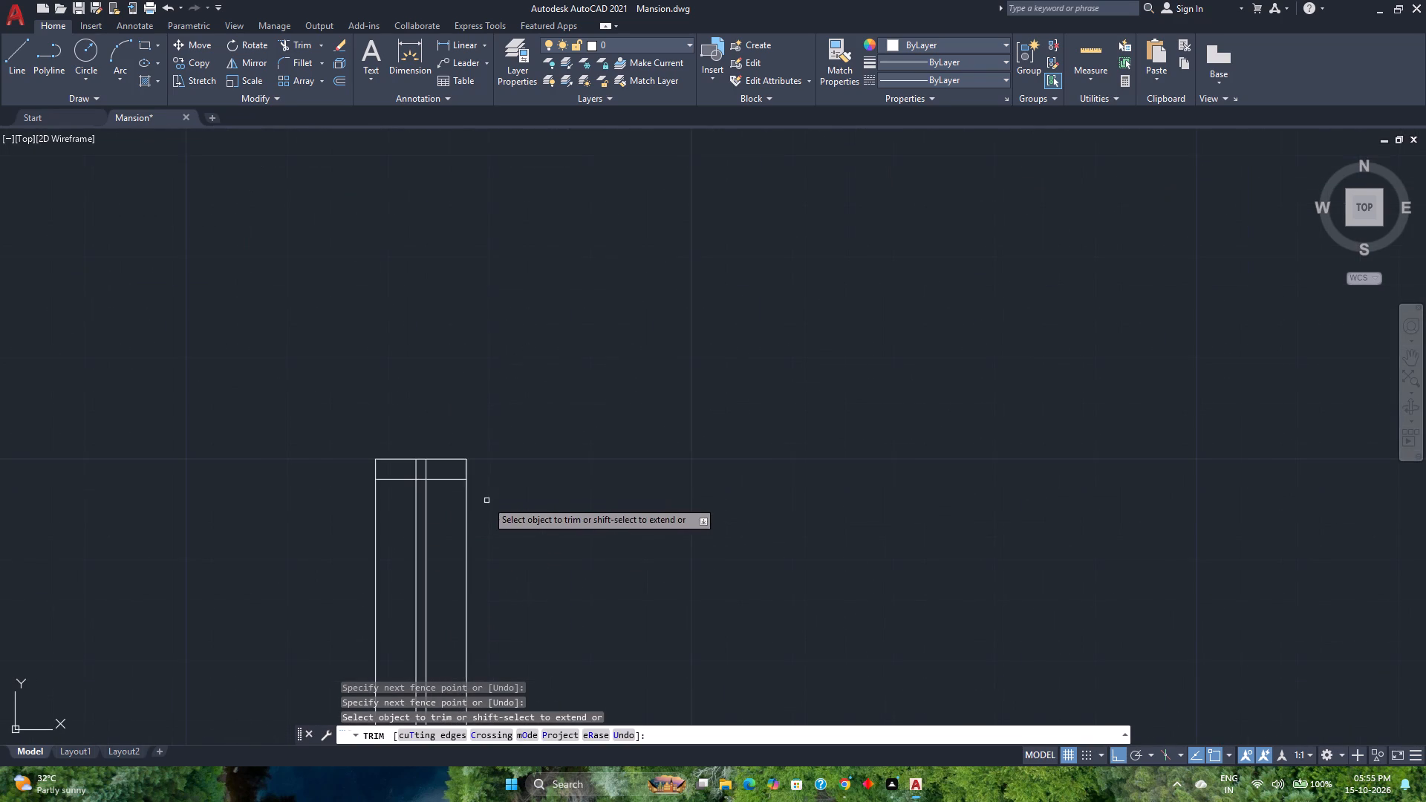
pyautogui.scroll(4, 425, 472)
pyautogui.click(481, 489)
pyautogui.click(328, 470)
pyautogui.scroll(-5, 328, 470)
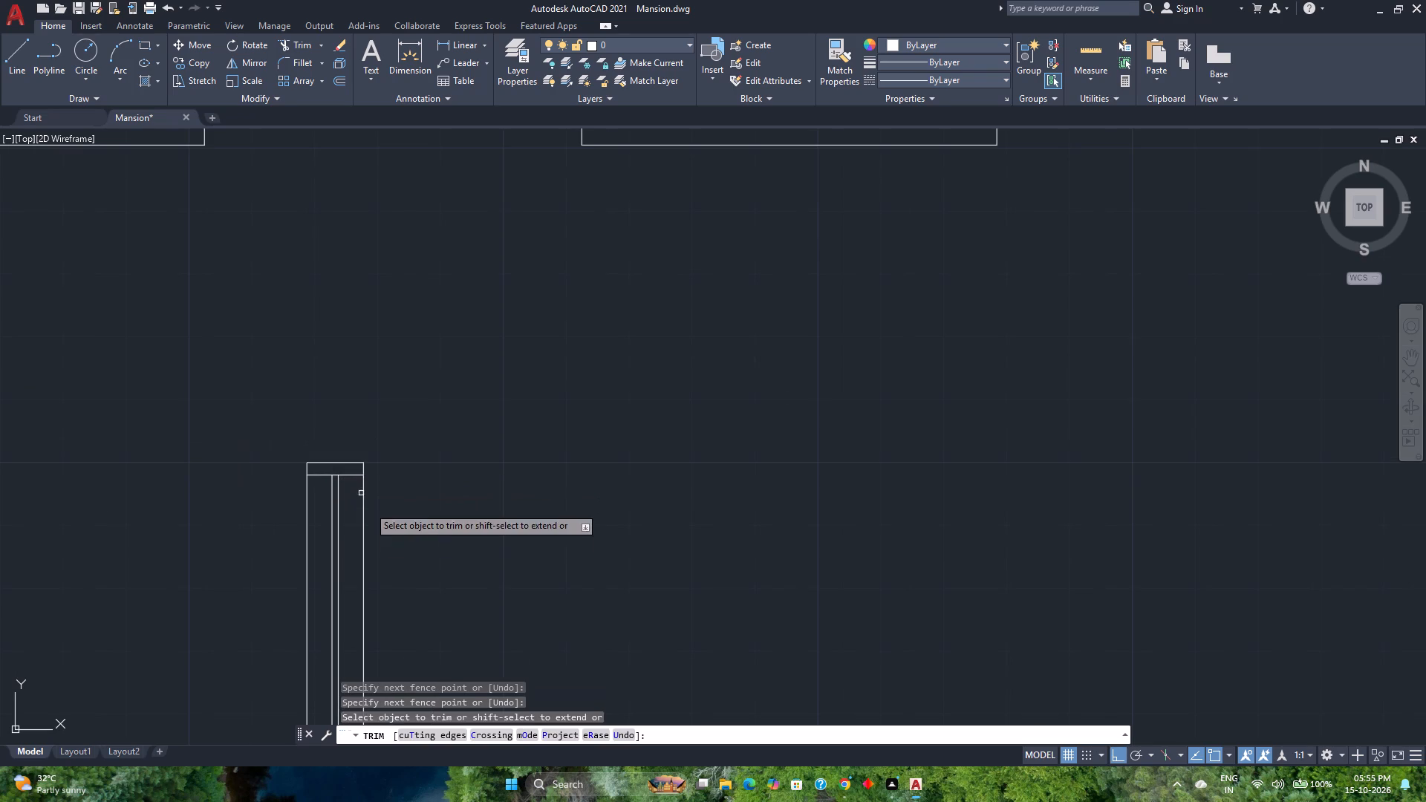
pyautogui.press('space')
# Join the lines of the new 8' window.
pyautogui.moveTo(348, 553); pyautogui.dragTo(518, 354, button='middle')
pyautogui.scroll(-2, 549, 325)
pyautogui.click(572, 573)
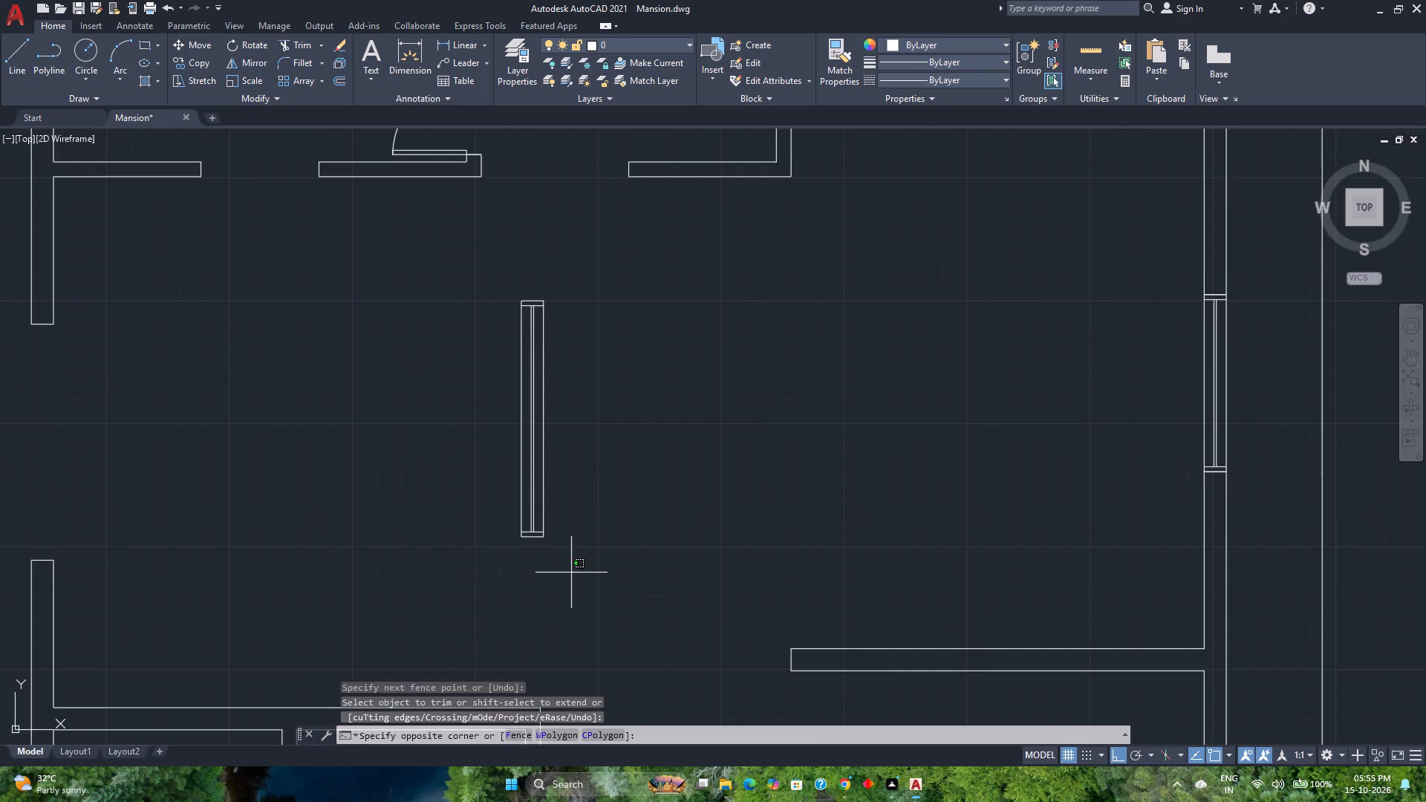
pyautogui.click(429, 221)
pyautogui.press('j')
pyautogui.press('Return')
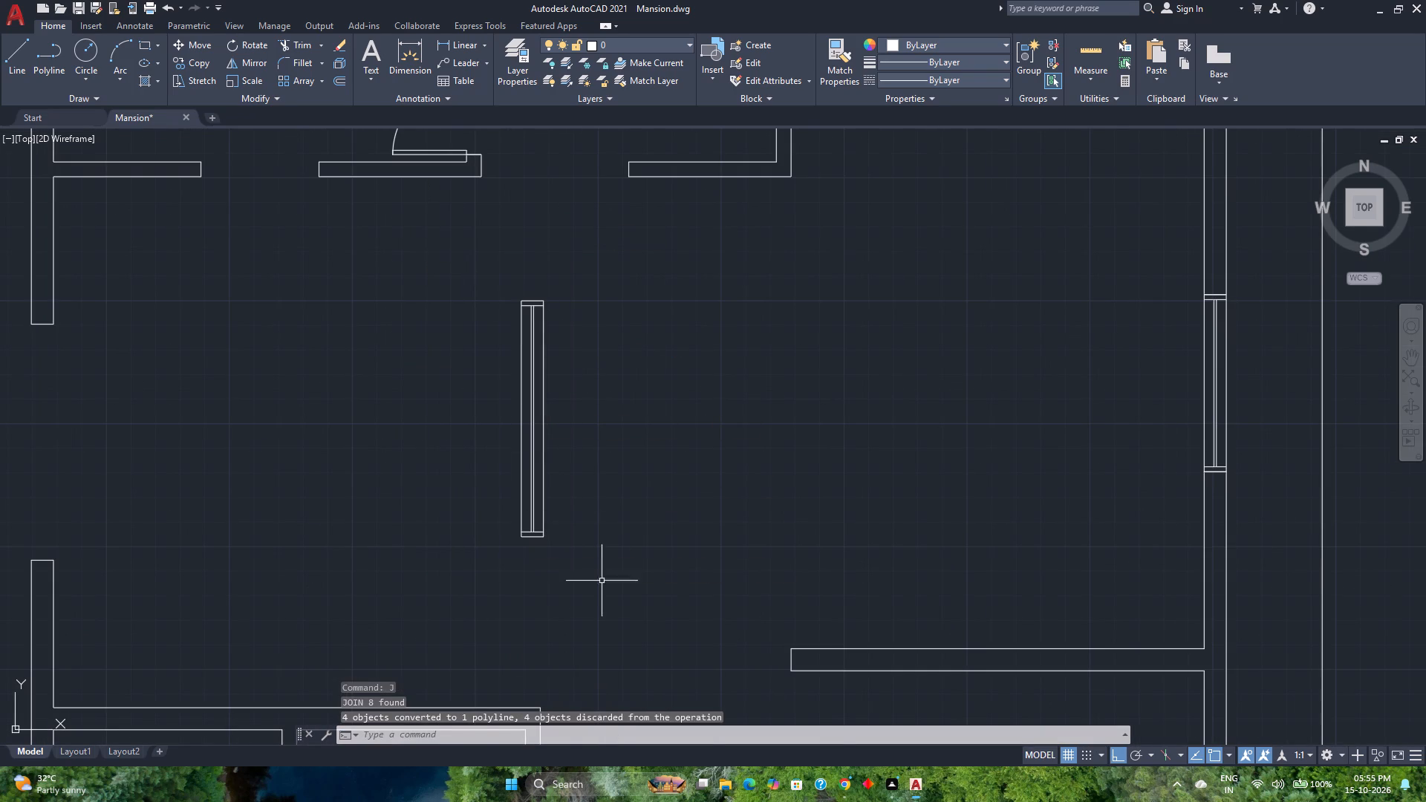
# Group all parts of the new 8' window into one object.
pyautogui.moveTo(604, 604); pyautogui.dragTo(594, 587)
pyautogui.click(417, 346)
pyautogui.press('g')
pyautogui.press('Return')
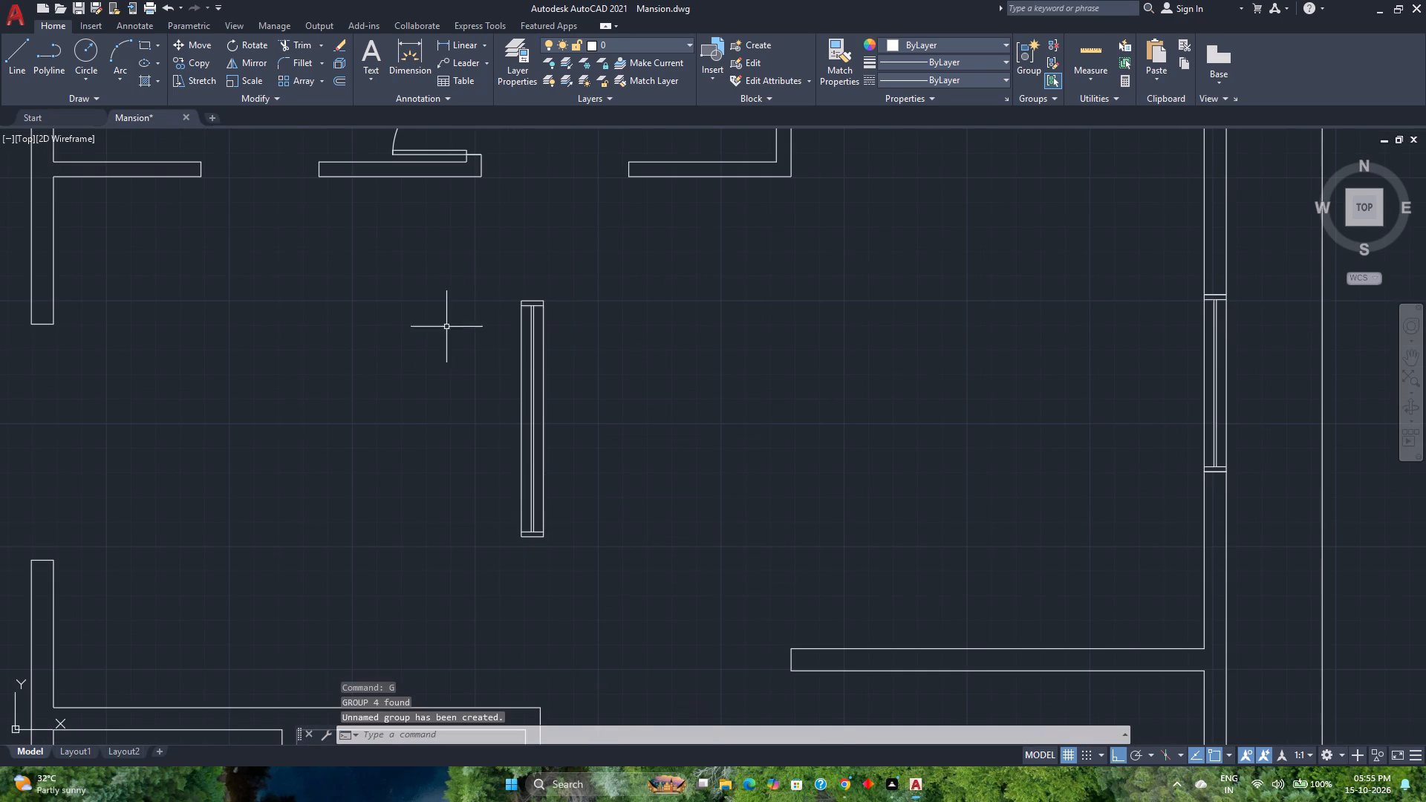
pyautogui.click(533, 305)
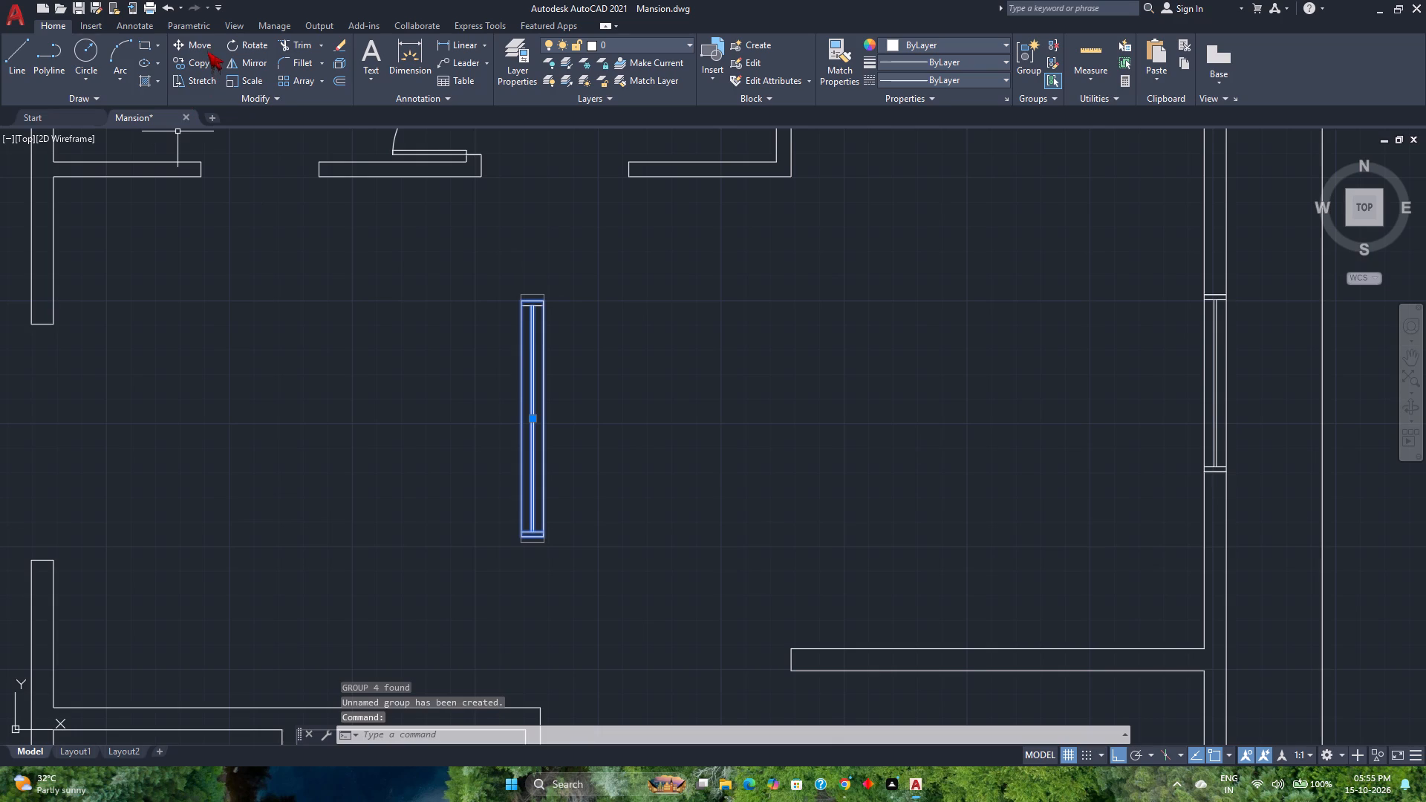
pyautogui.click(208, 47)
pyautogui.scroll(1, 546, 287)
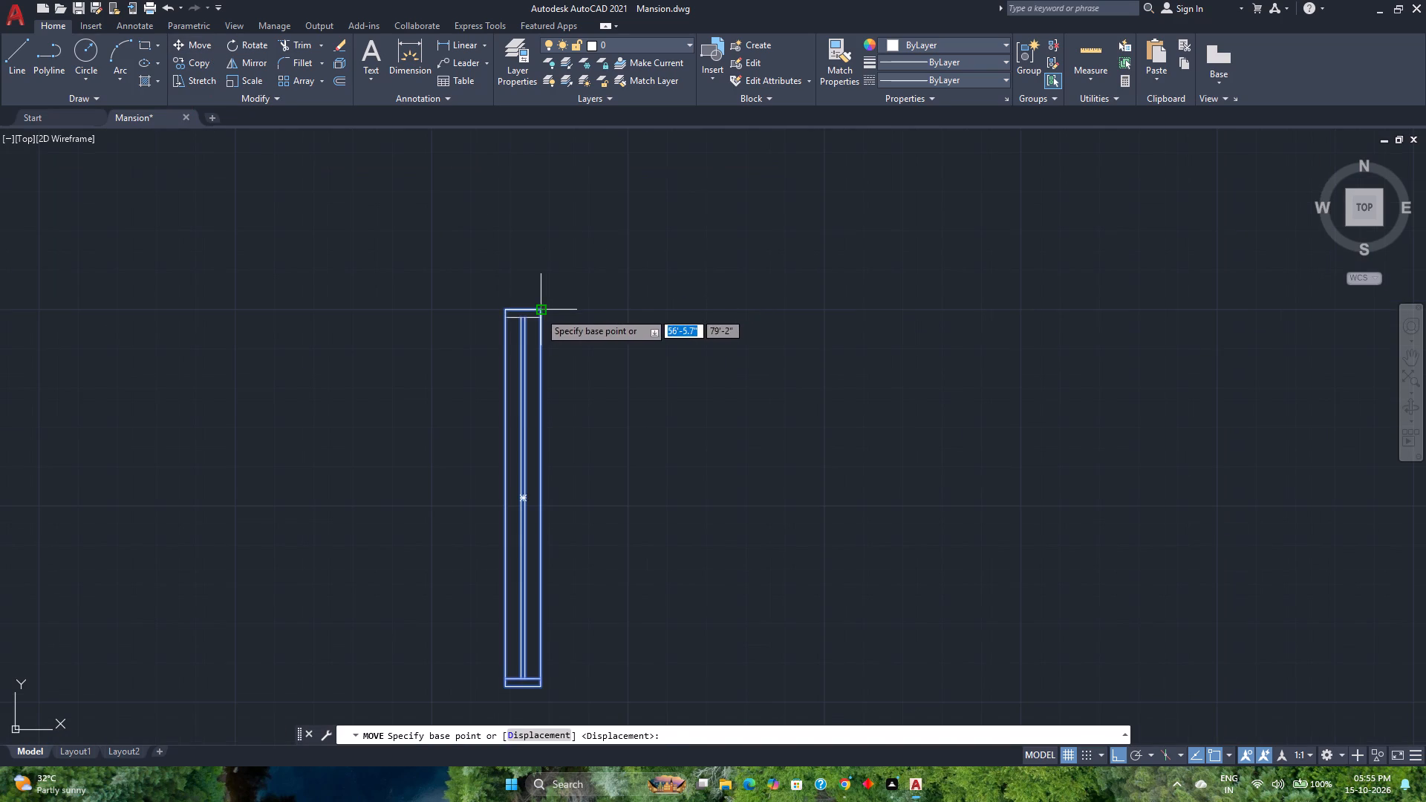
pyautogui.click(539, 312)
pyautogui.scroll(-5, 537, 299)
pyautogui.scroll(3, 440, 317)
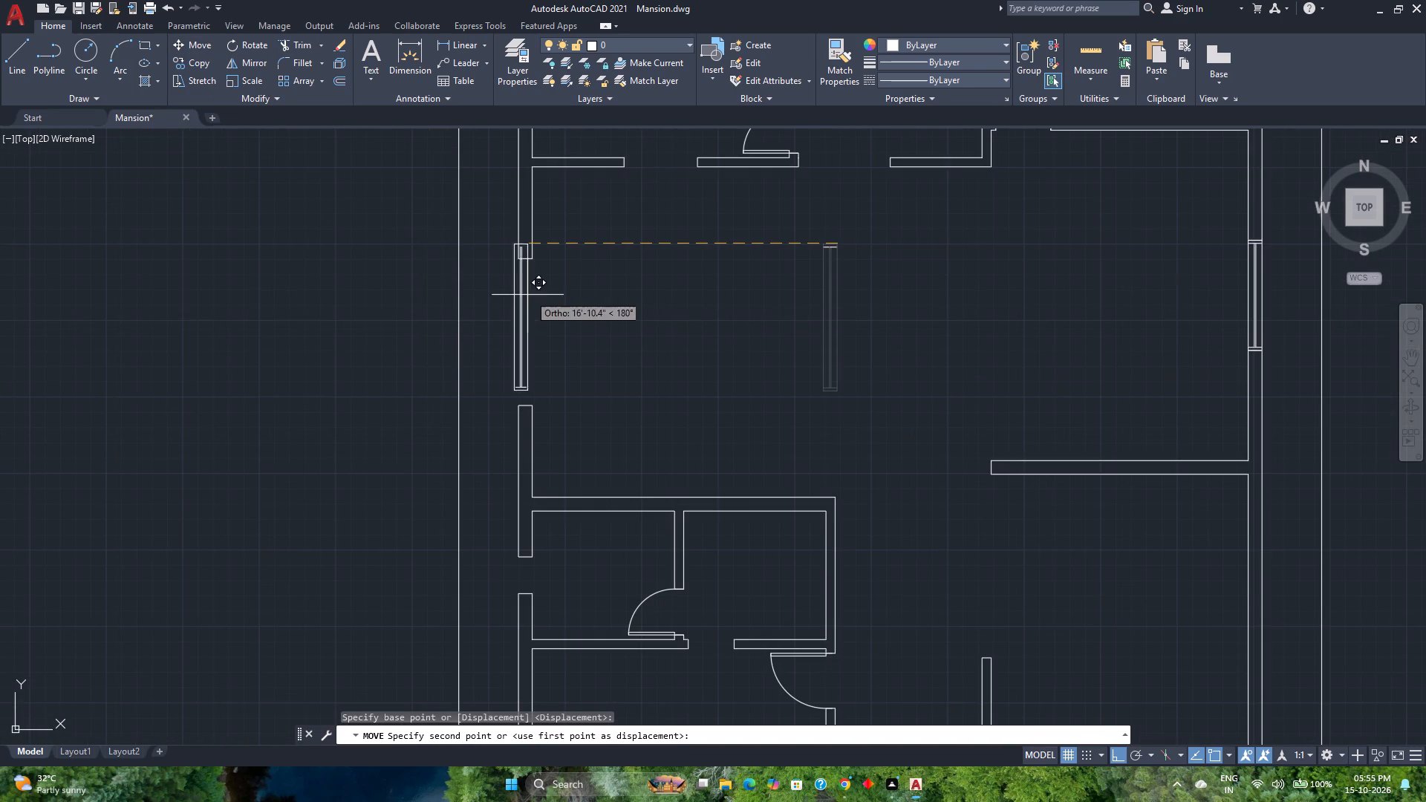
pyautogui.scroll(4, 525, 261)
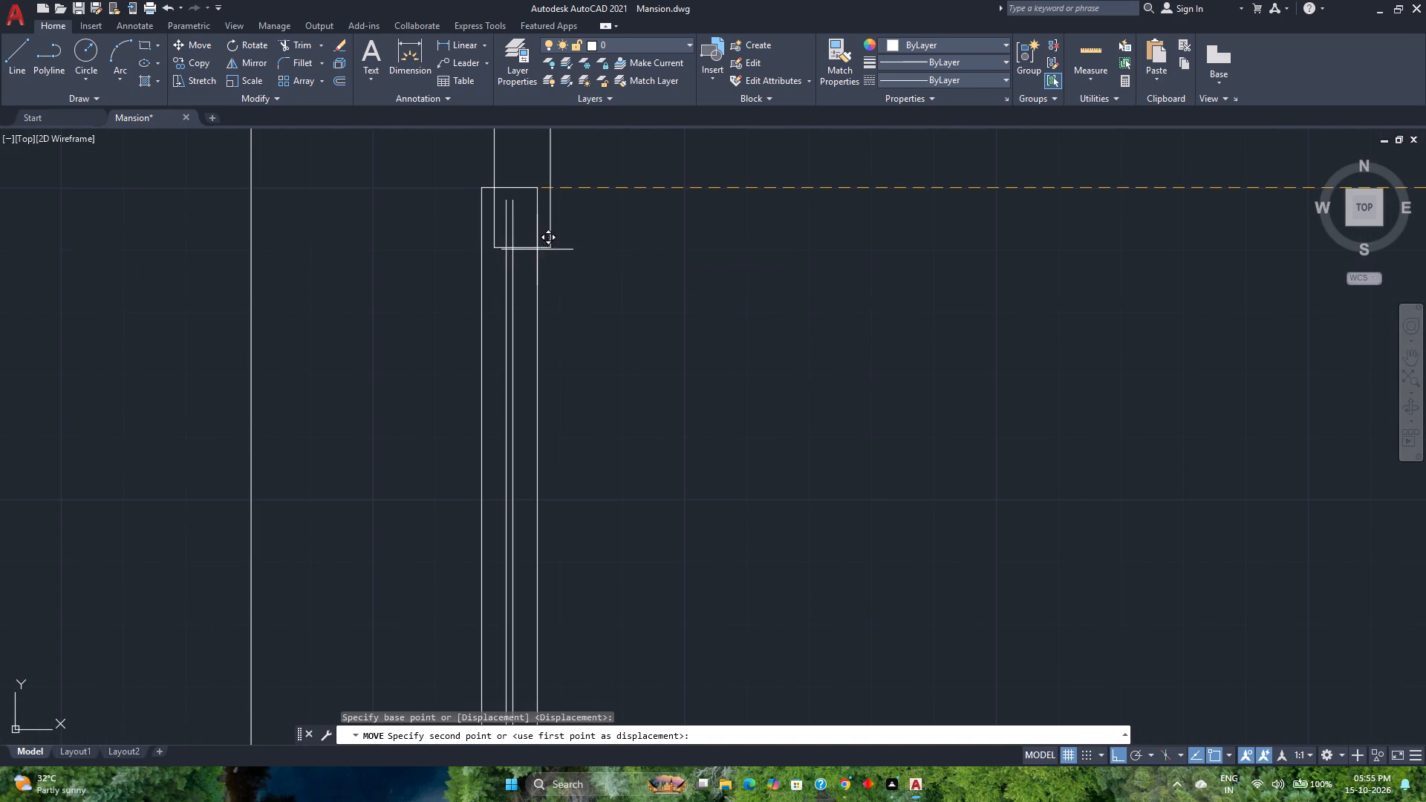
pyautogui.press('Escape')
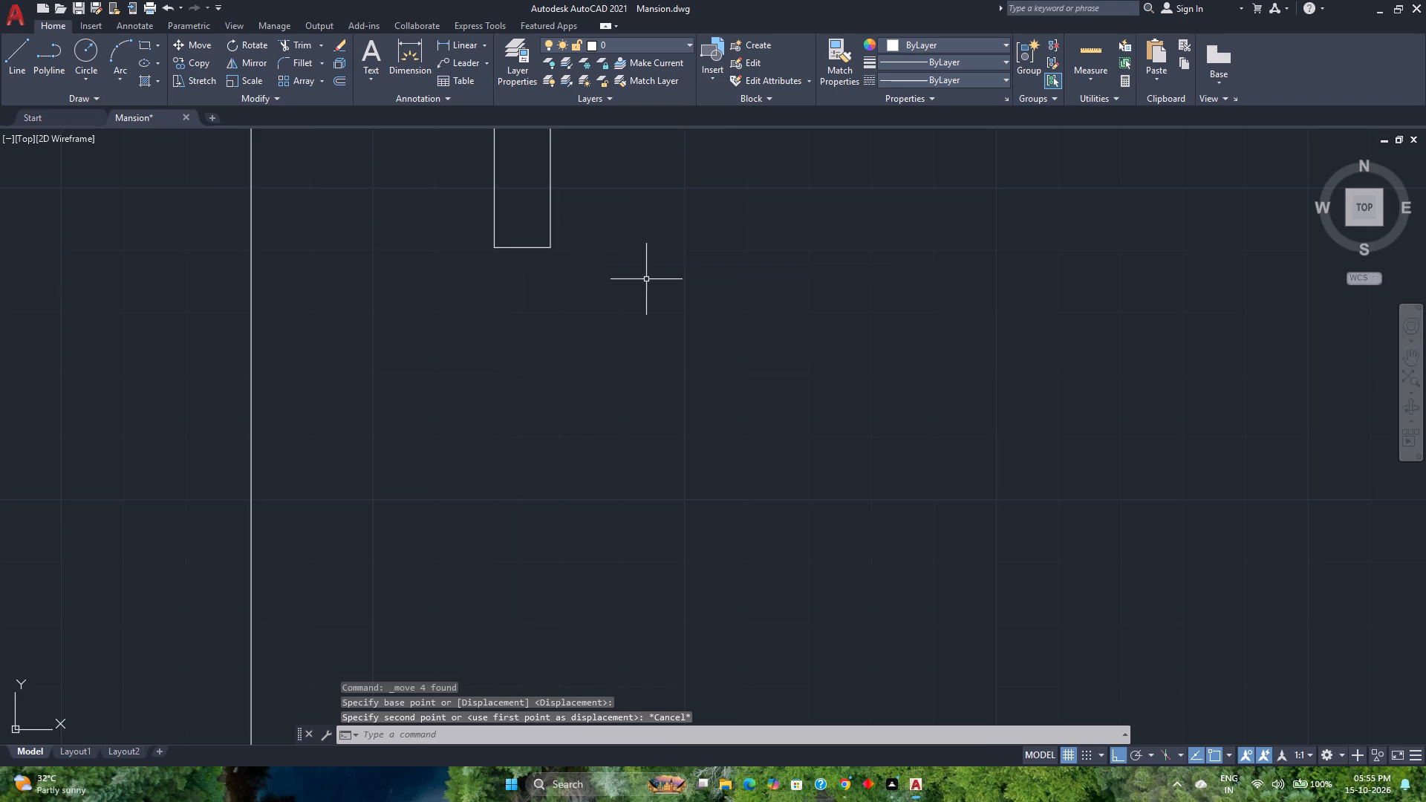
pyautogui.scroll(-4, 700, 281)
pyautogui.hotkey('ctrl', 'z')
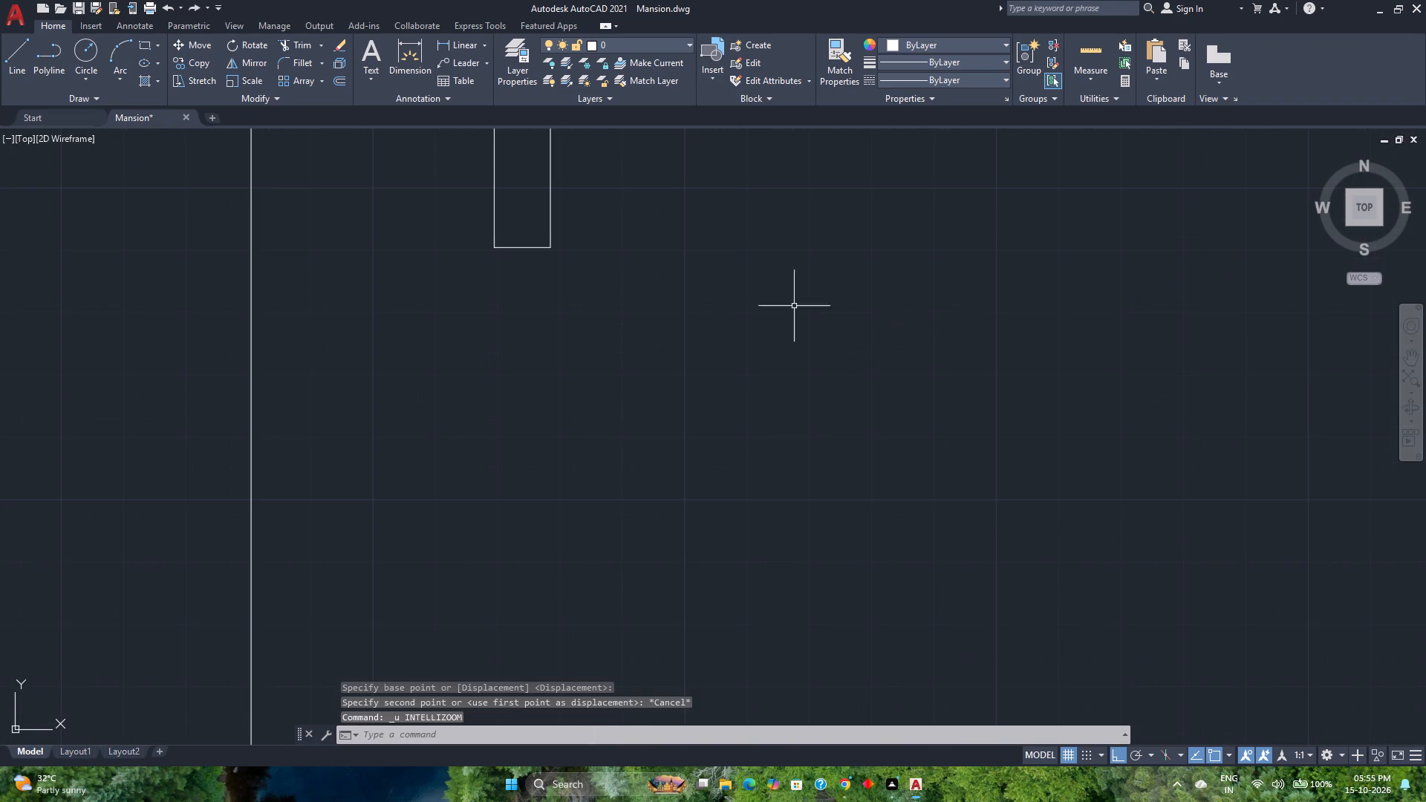
# Undo the move, grouping and joining of the new 8' window so its lines are separate again.
pyautogui.scroll(-3, 634, 253)
pyautogui.moveTo(634, 253); pyautogui.dragTo(468, 310, button='middle')
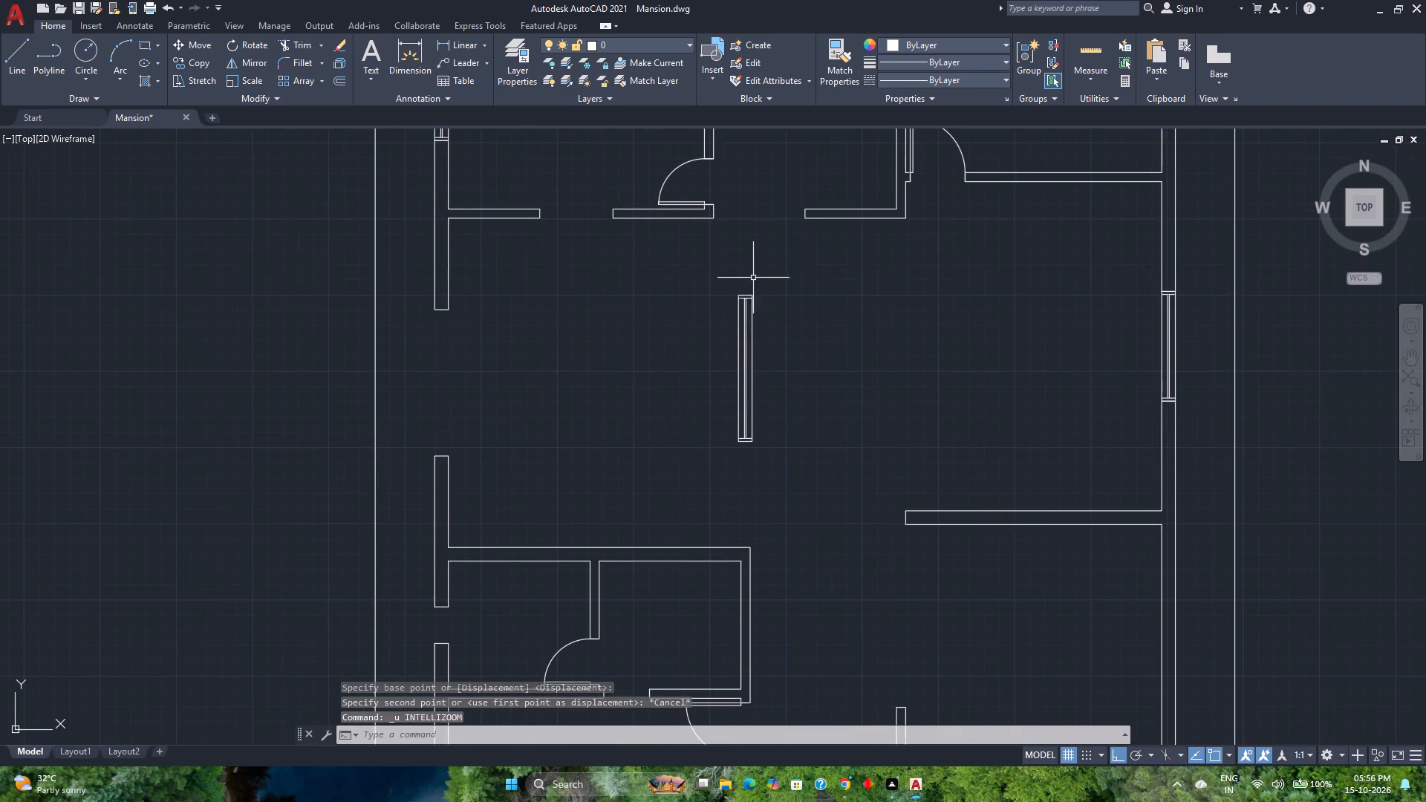
pyautogui.scroll(1, 758, 284)
pyautogui.click(742, 307)
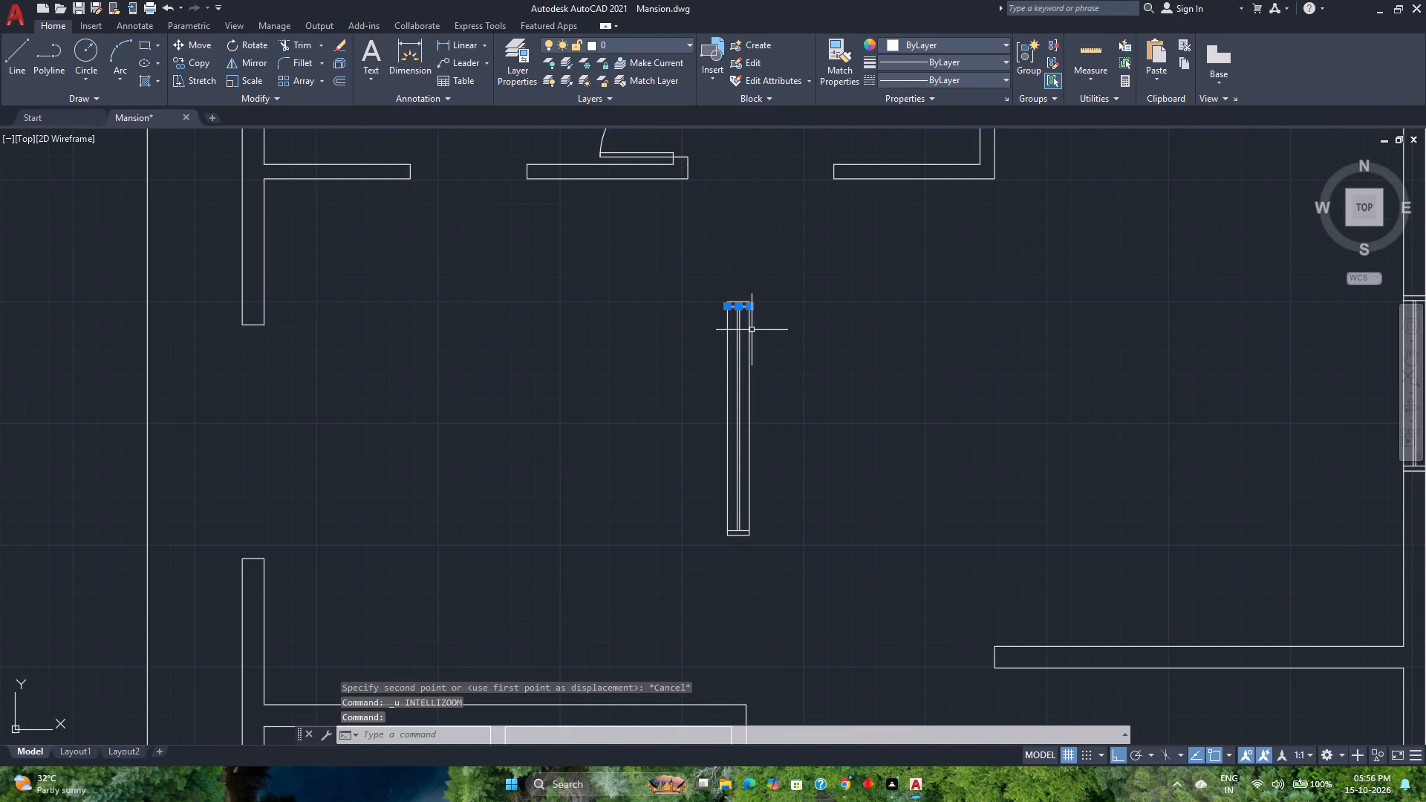
pyautogui.press('Escape')
pyautogui.hotkey('ctrl', 'z')
pyautogui.hotkey('ctrl', 'z')
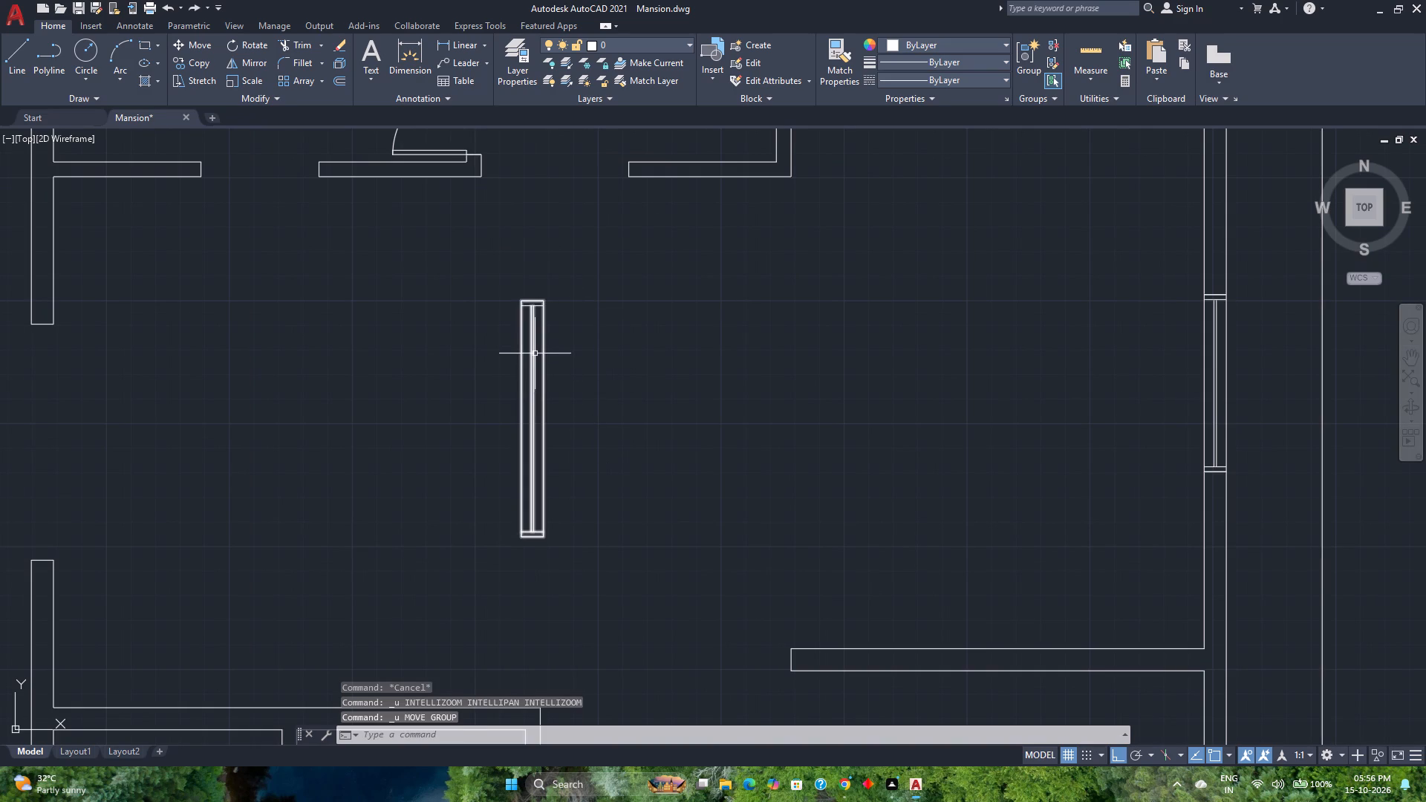
pyautogui.click(535, 353)
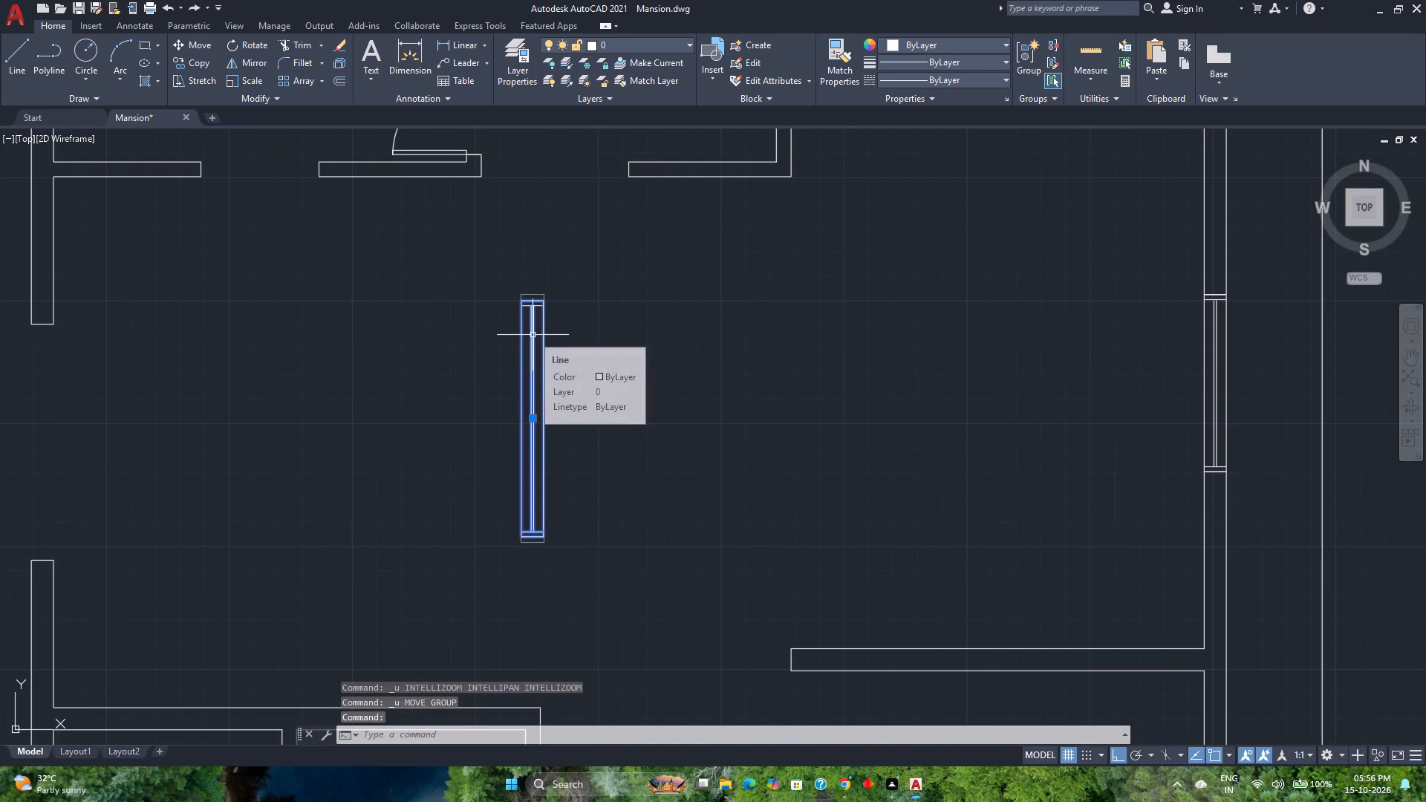
pyautogui.hotkey('ctrl', 'z')
pyautogui.hotkey('ctrl', 'z')
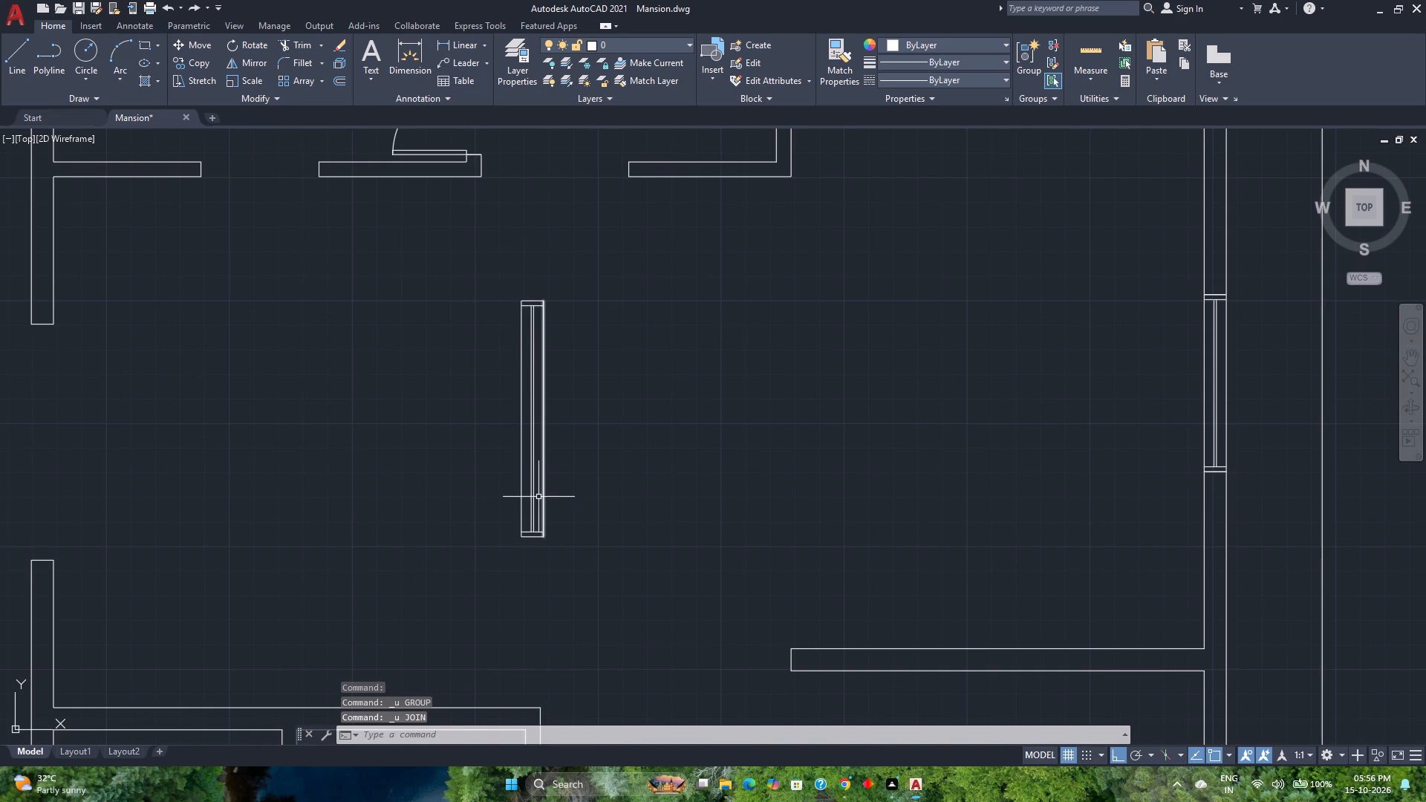
# Join the lines of the 8' window again and group all its parts into one object.
pyautogui.click(582, 558)
pyautogui.click(449, 270)
pyautogui.press('j')
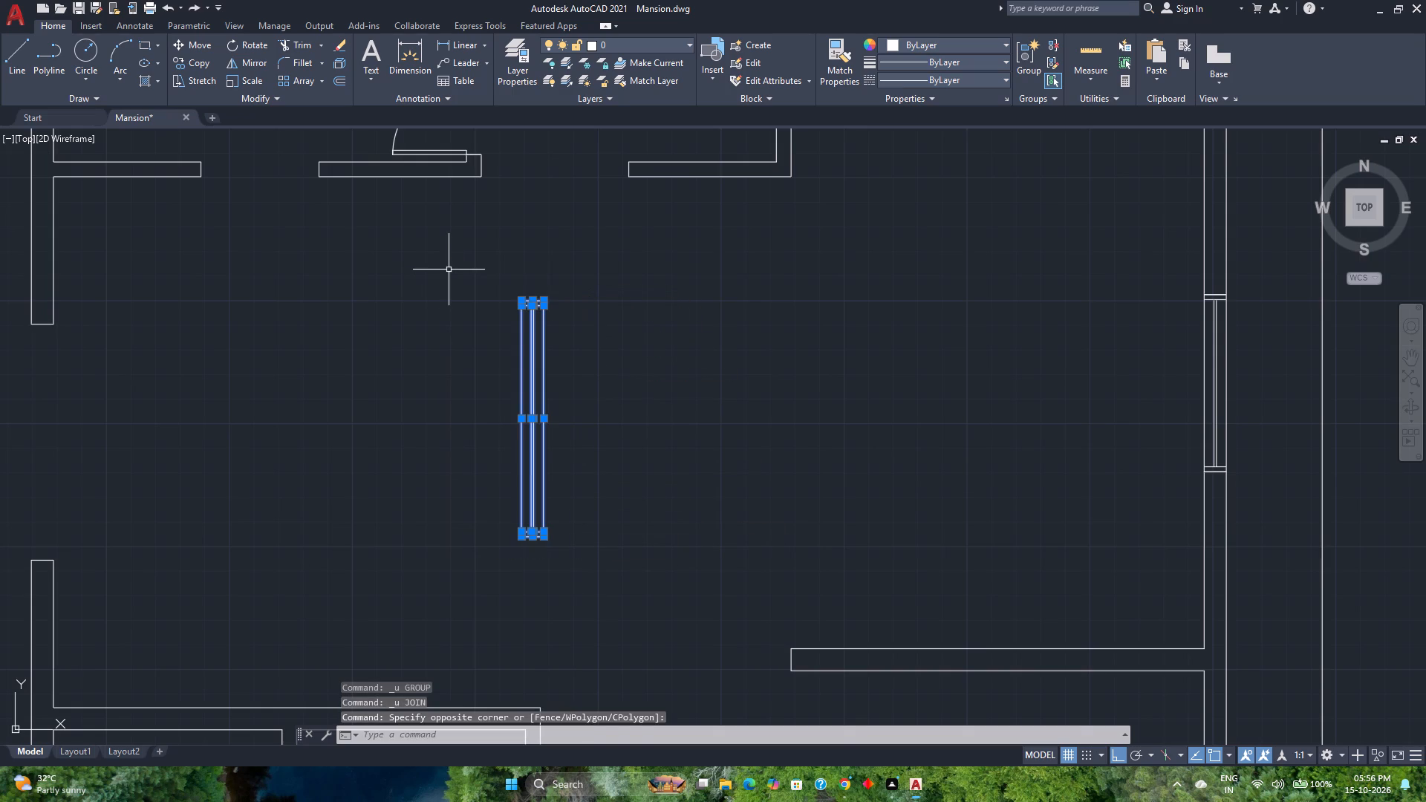
pyautogui.press('Return')
pyautogui.click(600, 578)
pyautogui.click(419, 260)
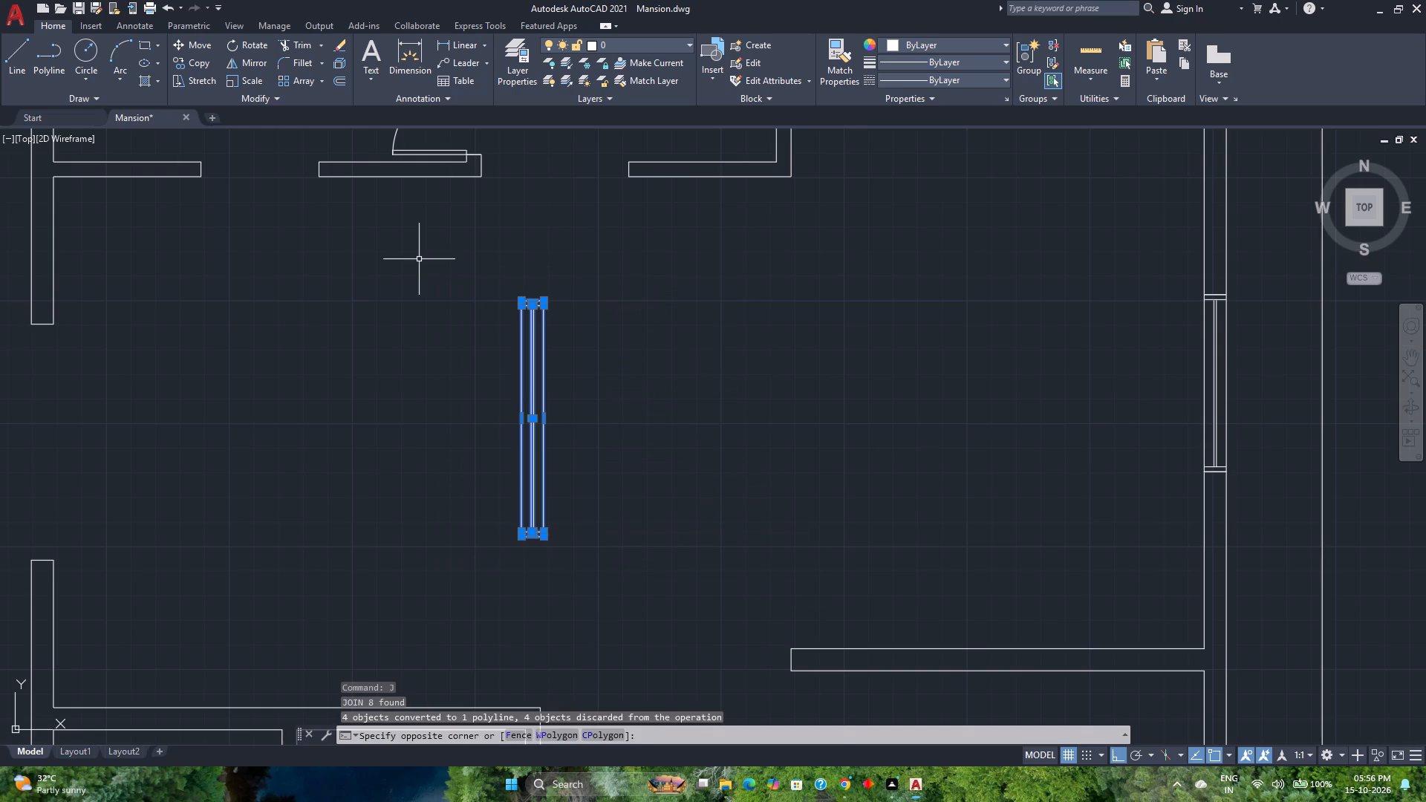
pyautogui.press('g')
pyautogui.press('Return')
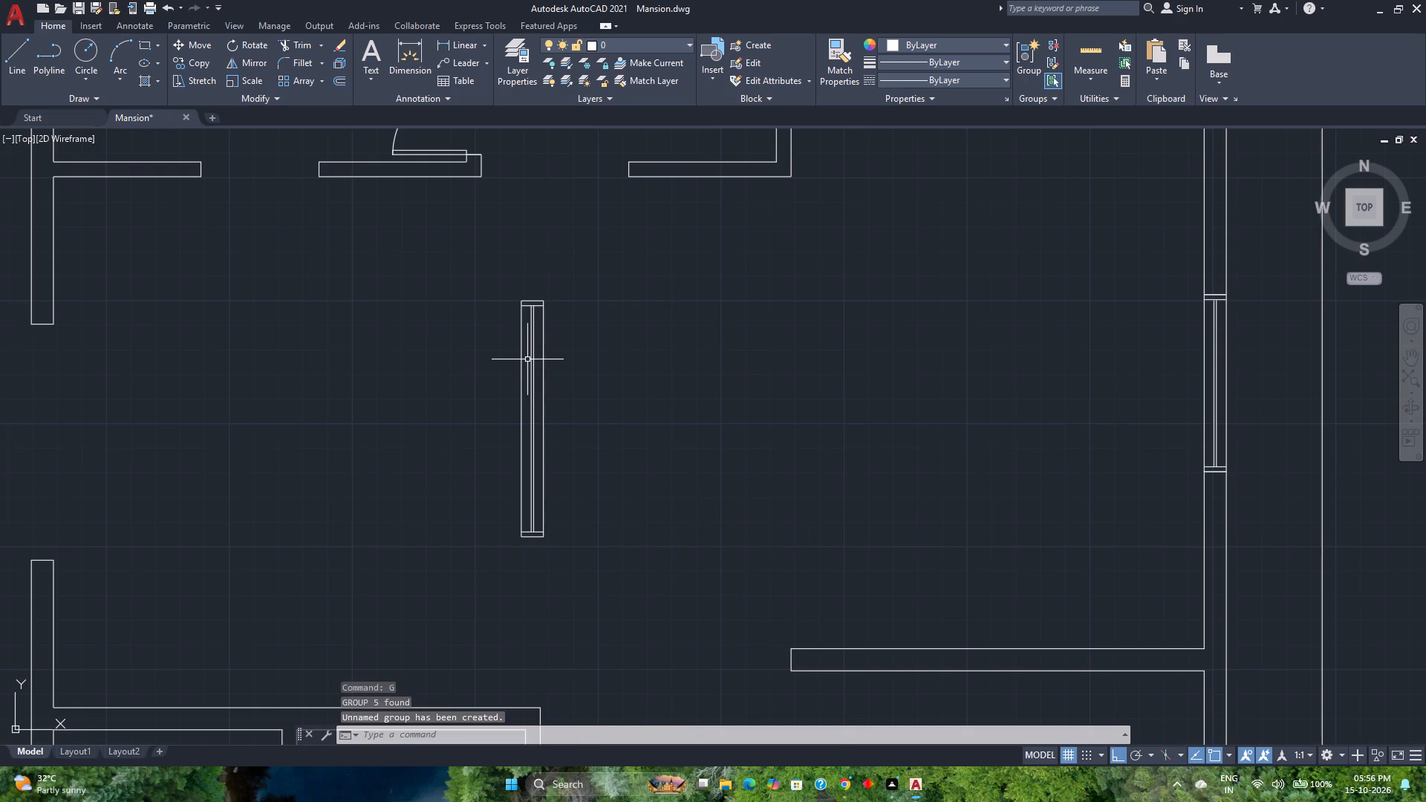
# Move the grouped 8' window by its upper right corner into the wide opening in the first floor plan's left outer wall.
pyautogui.click(533, 349)
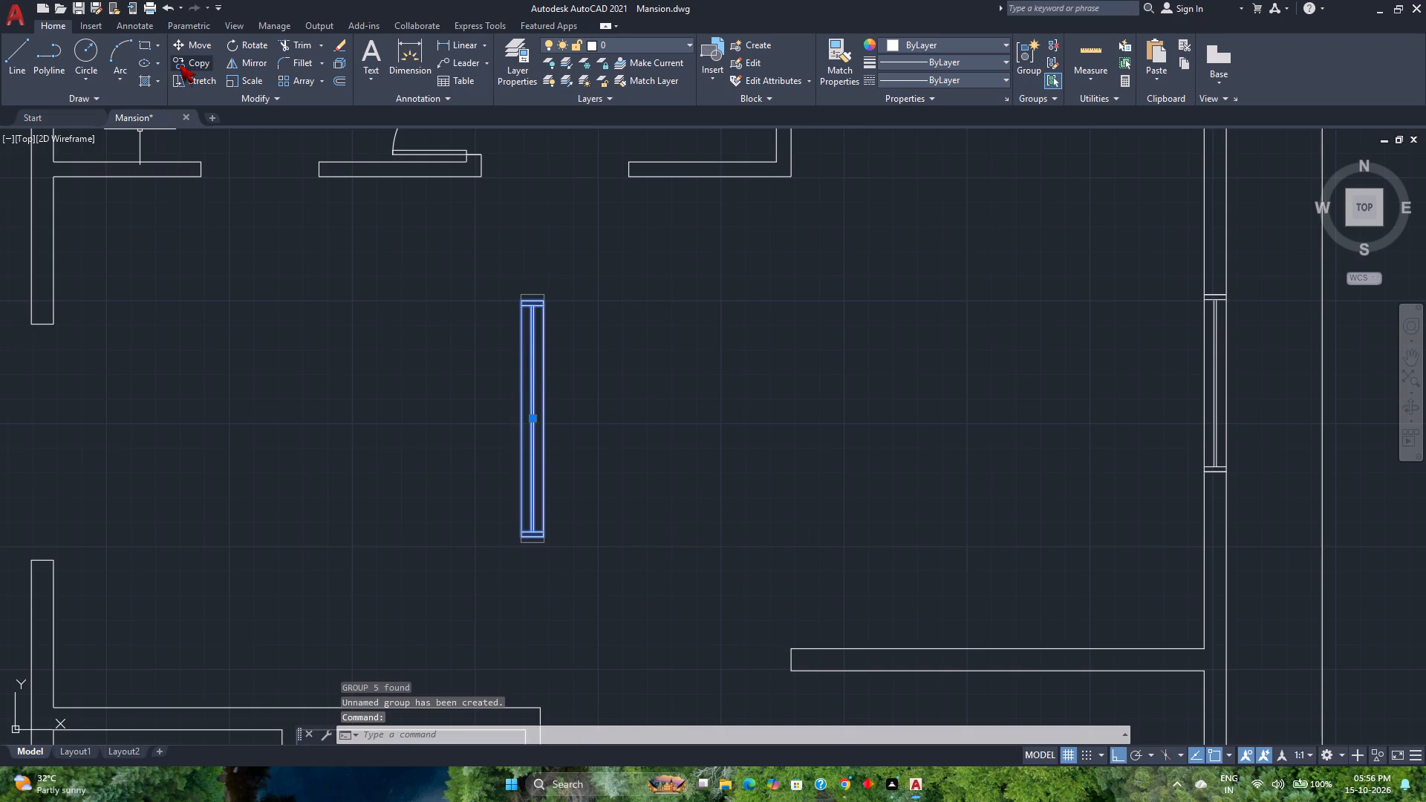
pyautogui.click(179, 64)
pyautogui.click(194, 41)
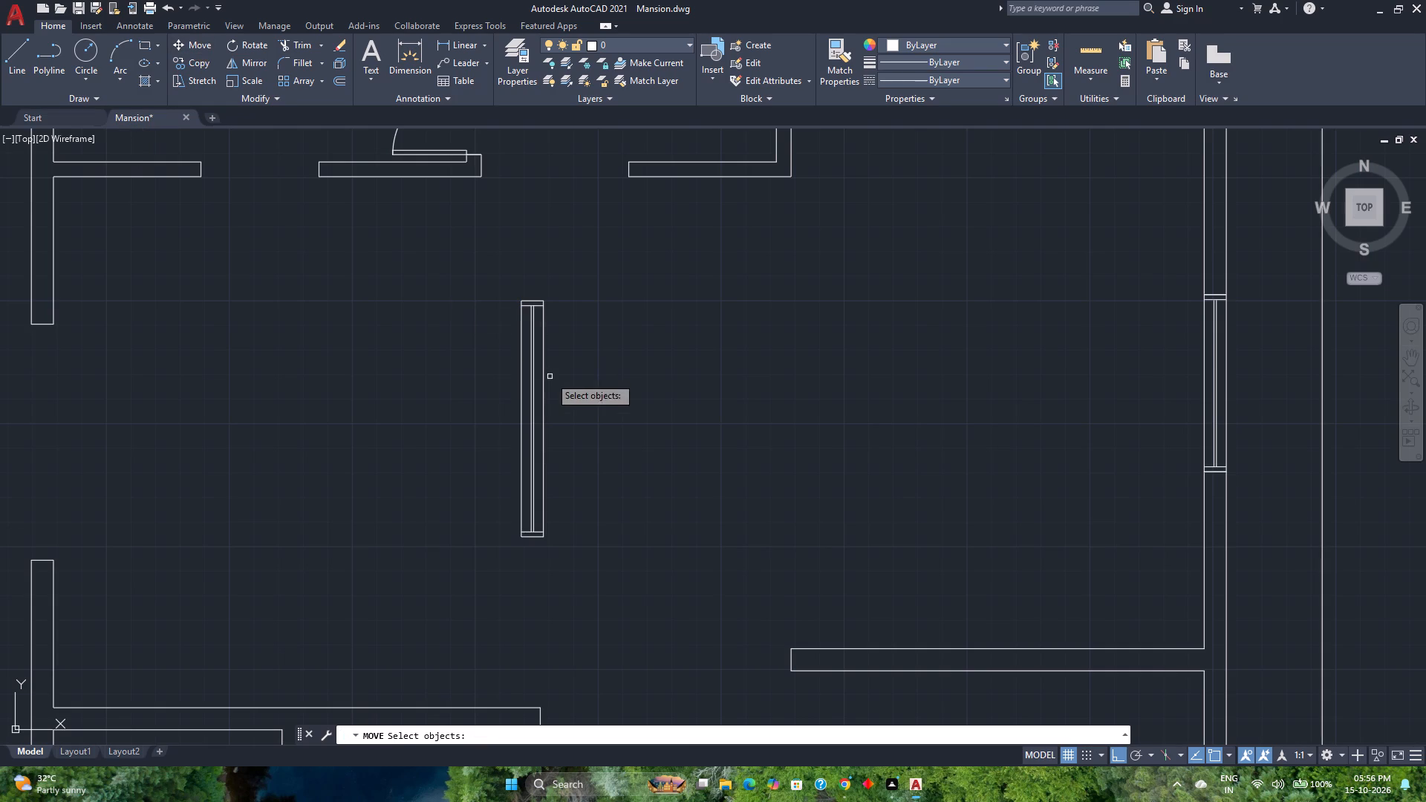
pyautogui.click(533, 365)
pyautogui.press('space')
pyautogui.scroll(2, 547, 318)
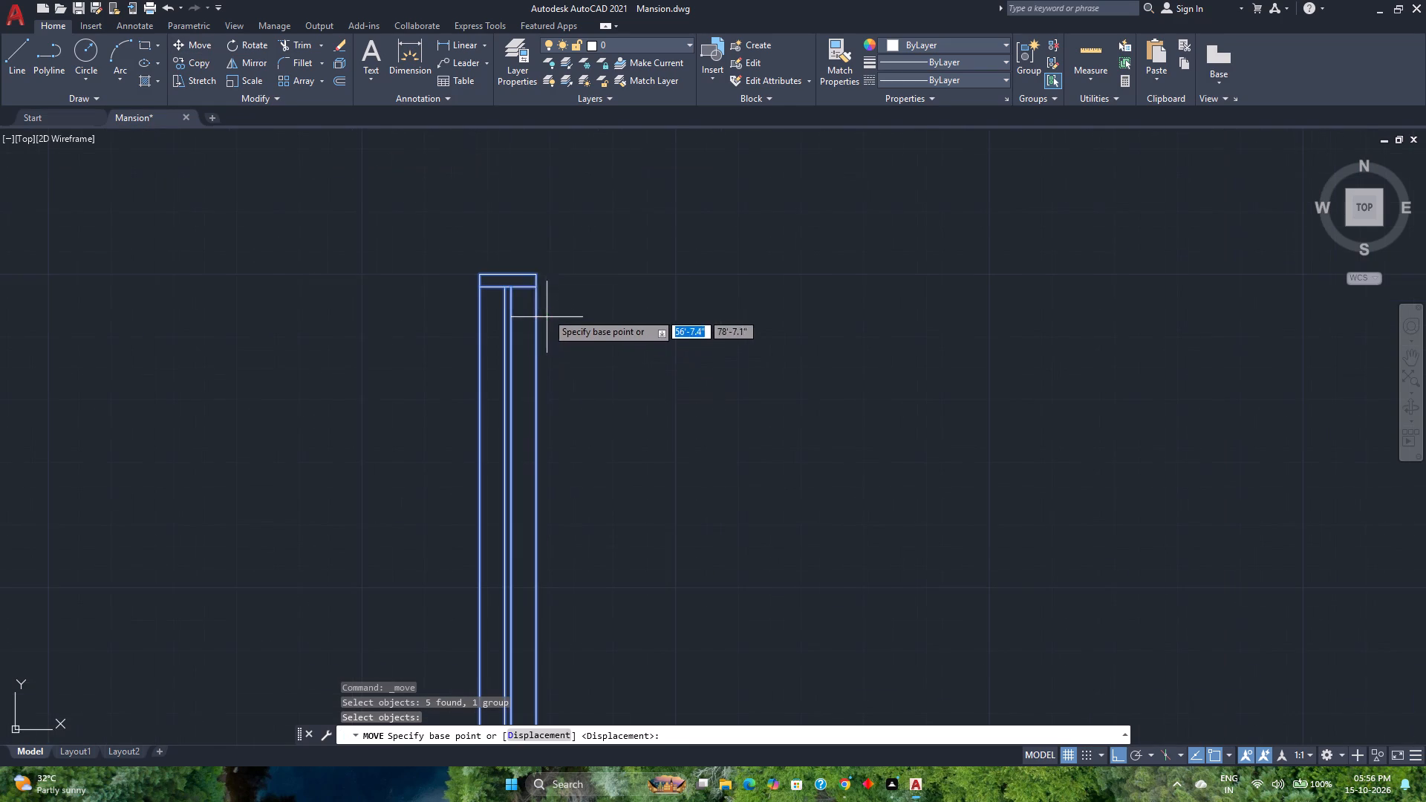
pyautogui.click(537, 273)
pyautogui.scroll(-4, 418, 310)
pyautogui.moveTo(418, 310); pyautogui.dragTo(466, 336, button='middle')
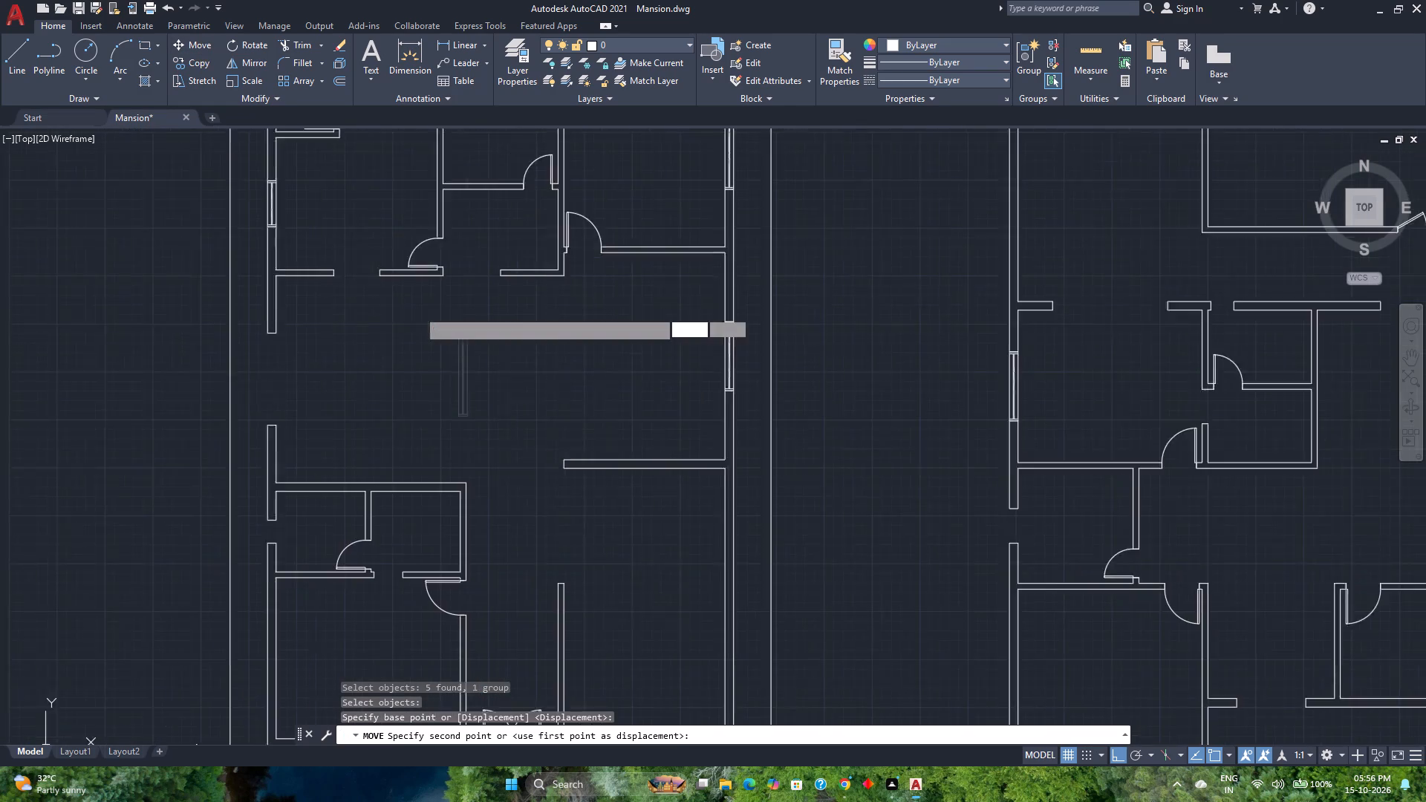
pyautogui.moveTo(466, 336); pyautogui.dragTo(573, 347, button='middle')
pyautogui.scroll(3, 359, 357)
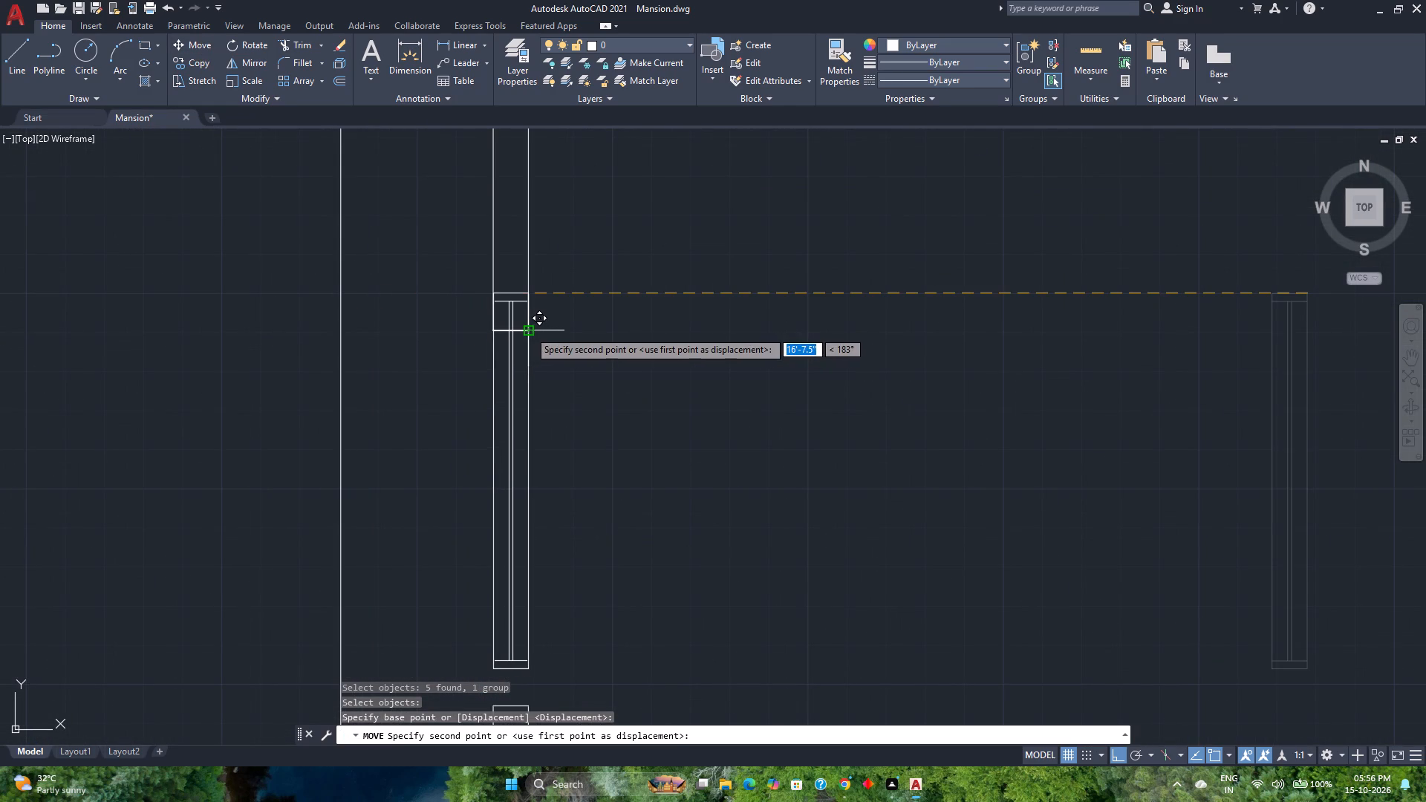
pyautogui.click(529, 330)
# Save the drawing.
pyautogui.scroll(-3, 664, 379)
pyautogui.moveTo(681, 402); pyautogui.dragTo(405, 339, button='middle')
pyautogui.moveTo(388, 335); pyautogui.dragTo(358, 327, button='middle')
pyautogui.scroll(-2, 356, 325)
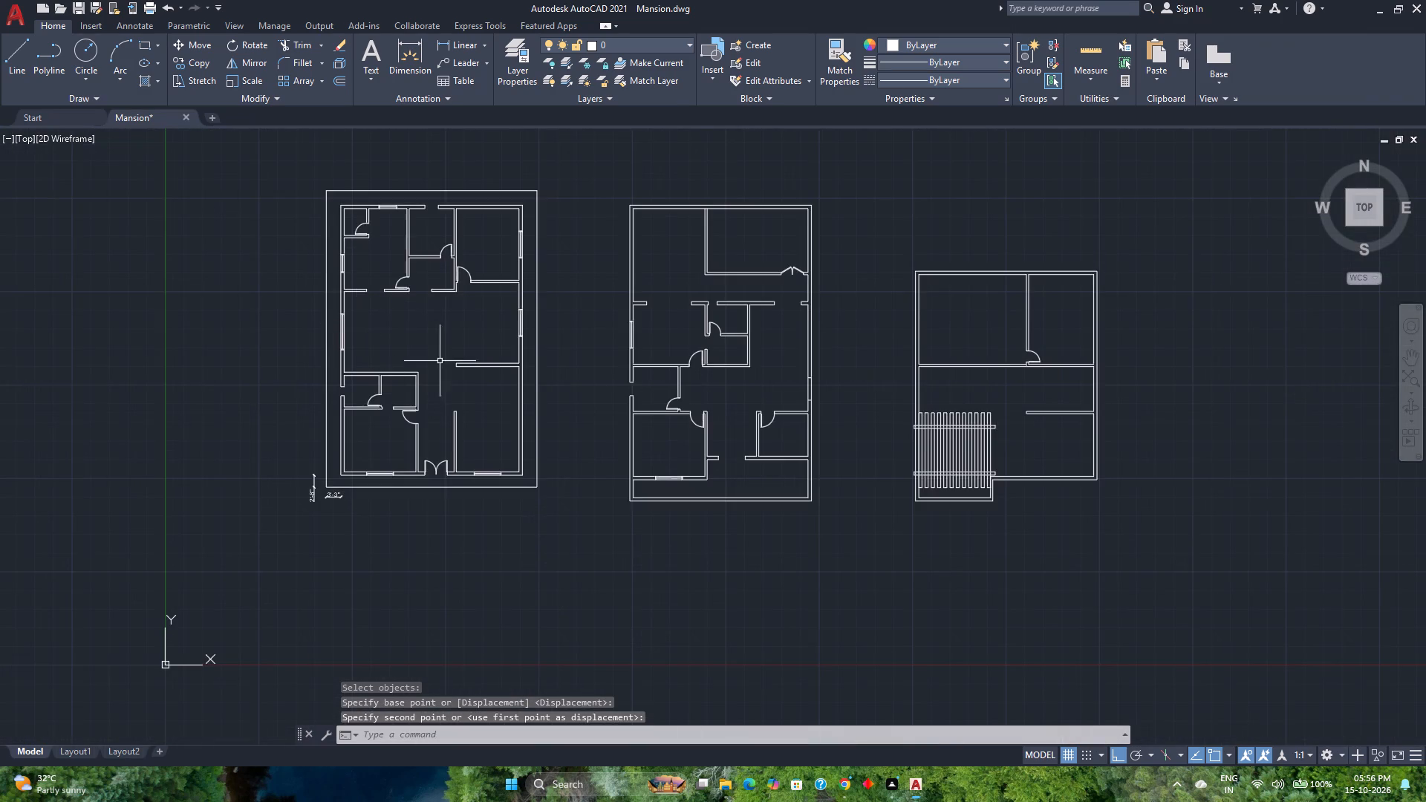
pyautogui.moveTo(441, 361); pyautogui.dragTo(475, 408, button='middle')
pyautogui.middleClick(475, 408)
pyautogui.hotkey('ctrl', 's')
# Measure the empty opening in the middle floor plan's left outer wall, beside the small room with a door.
pyautogui.moveTo(573, 434); pyautogui.dragTo(515, 419, button='middle')
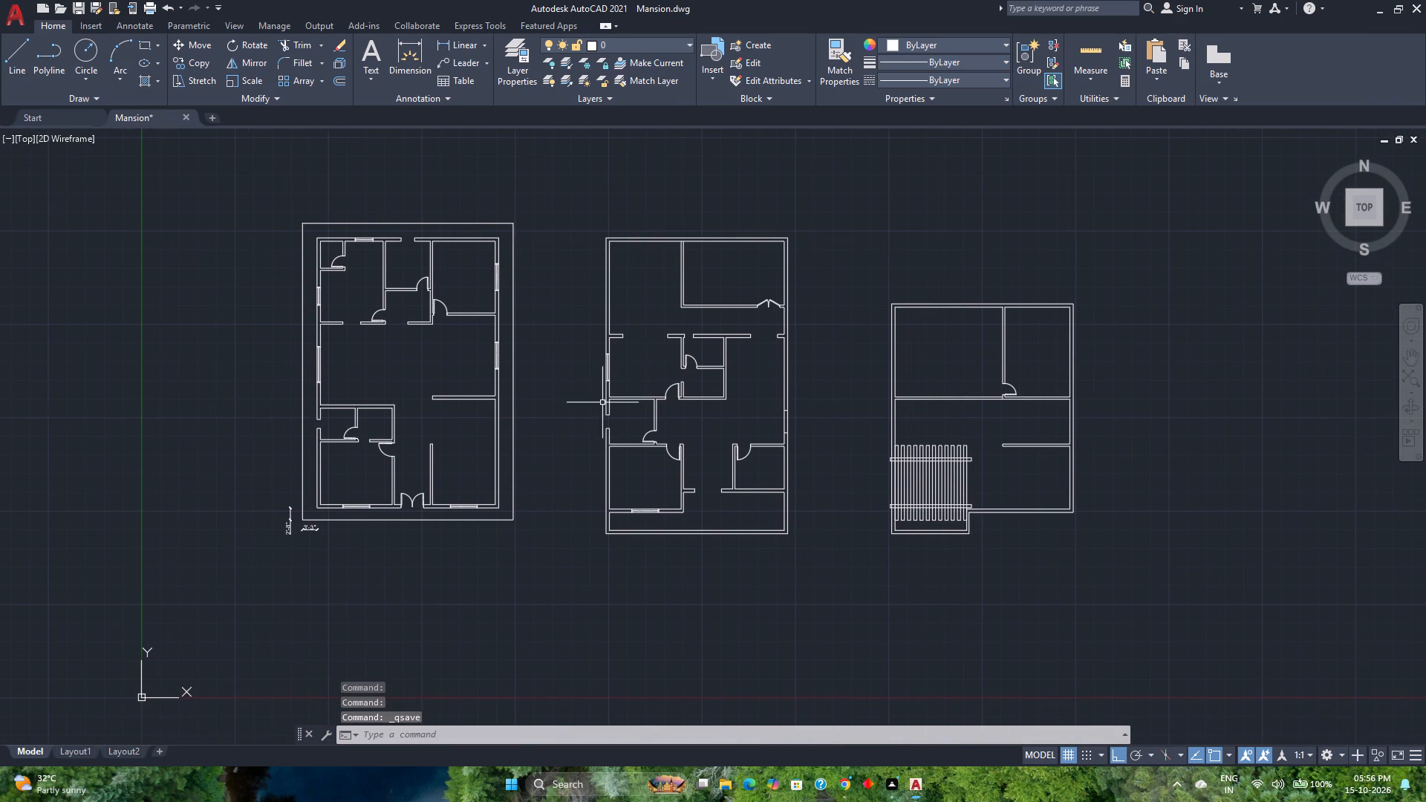
pyautogui.moveTo(662, 421); pyautogui.dragTo(605, 403, button='middle')
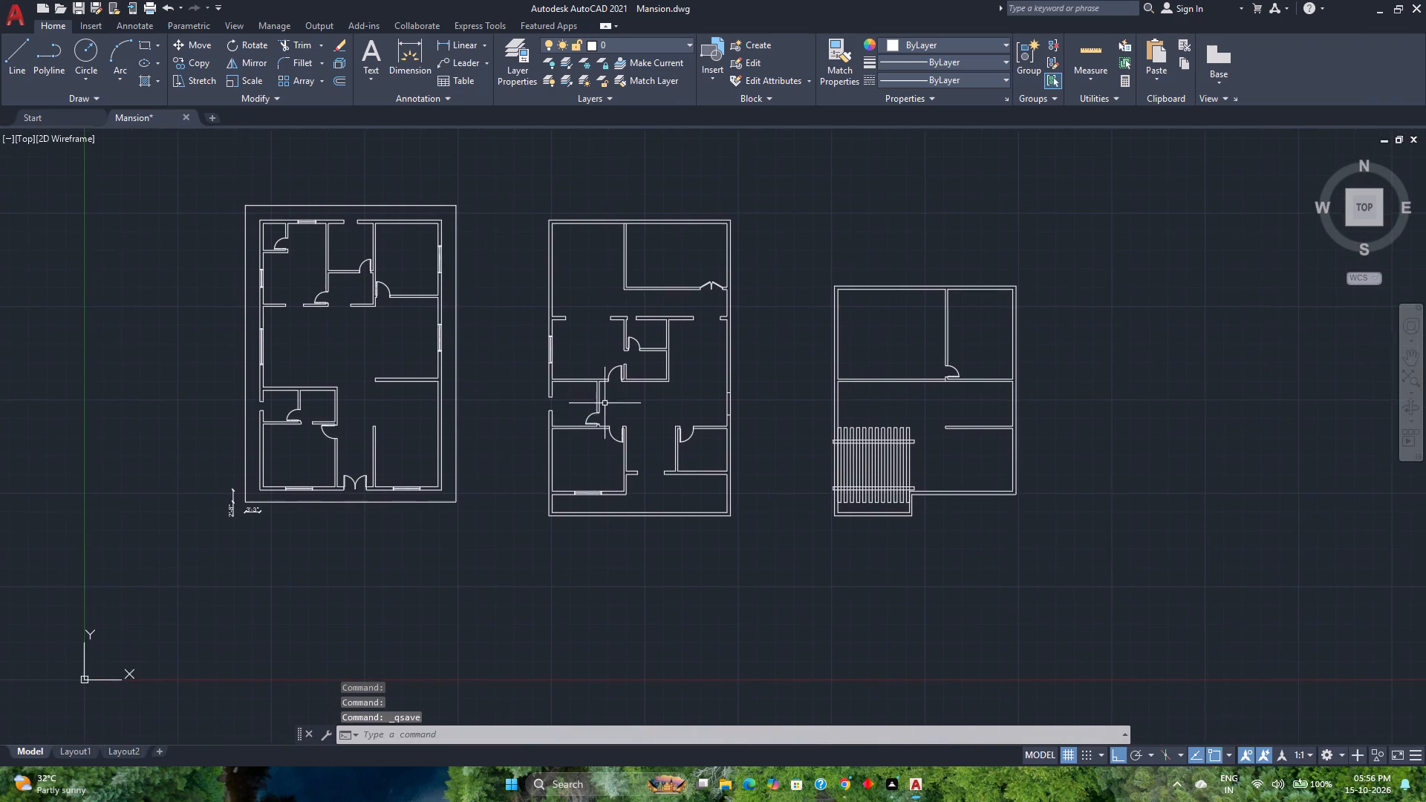
pyautogui.scroll(4, 582, 411)
pyautogui.click(1101, 53)
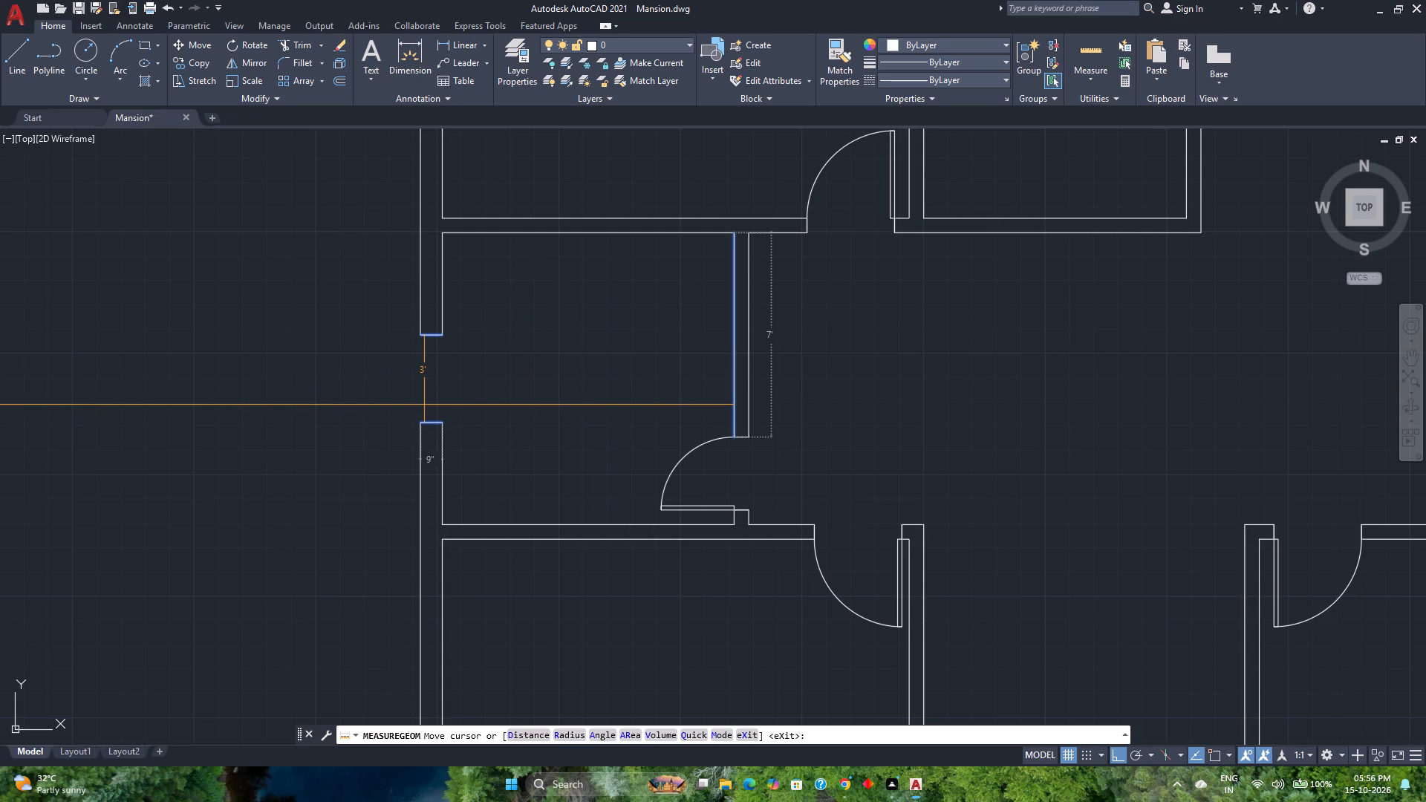
pyautogui.press('Escape')
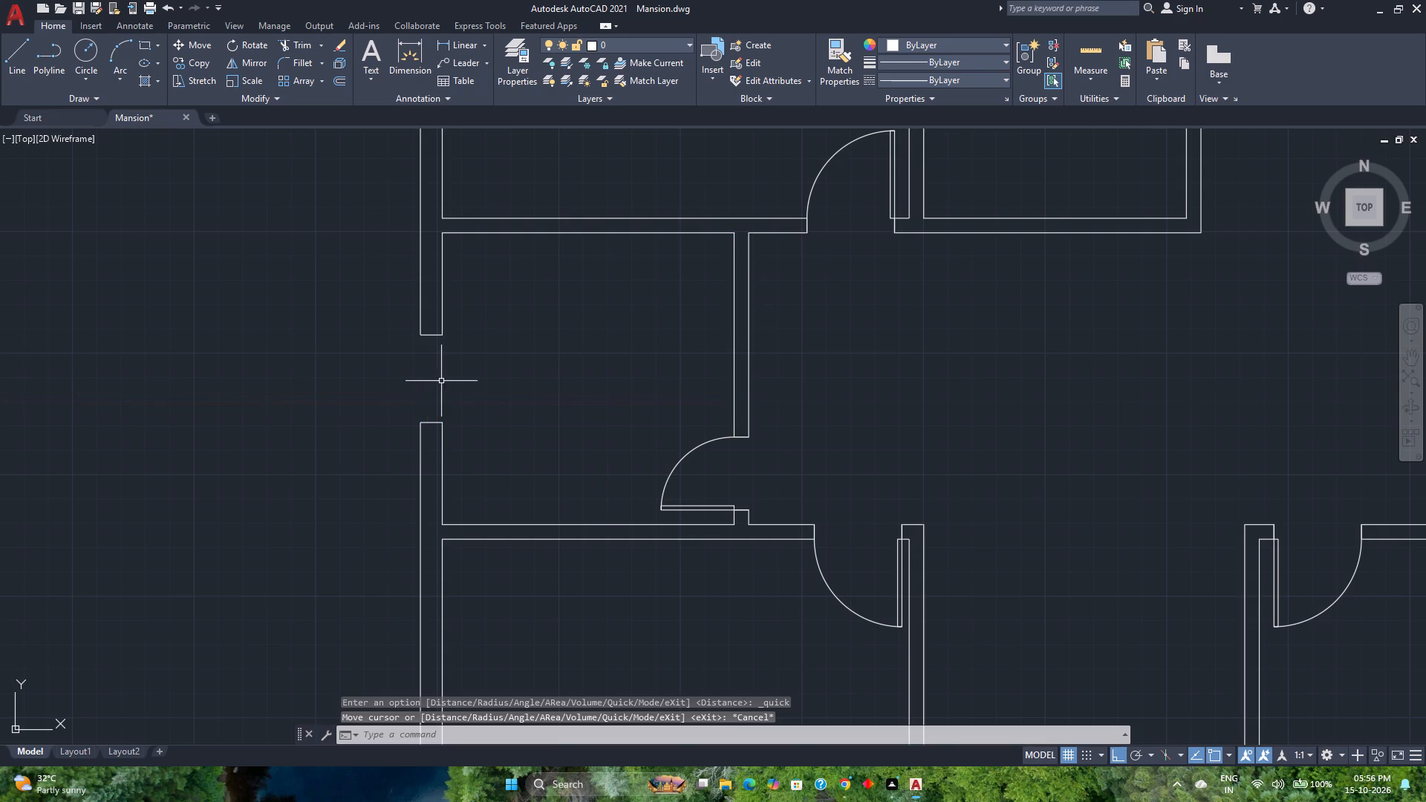
# Draw a 9" by 3' rectangle inside the small room next to the open wall gap in the middle floor plan.
pyautogui.scroll(-1, 441, 381)
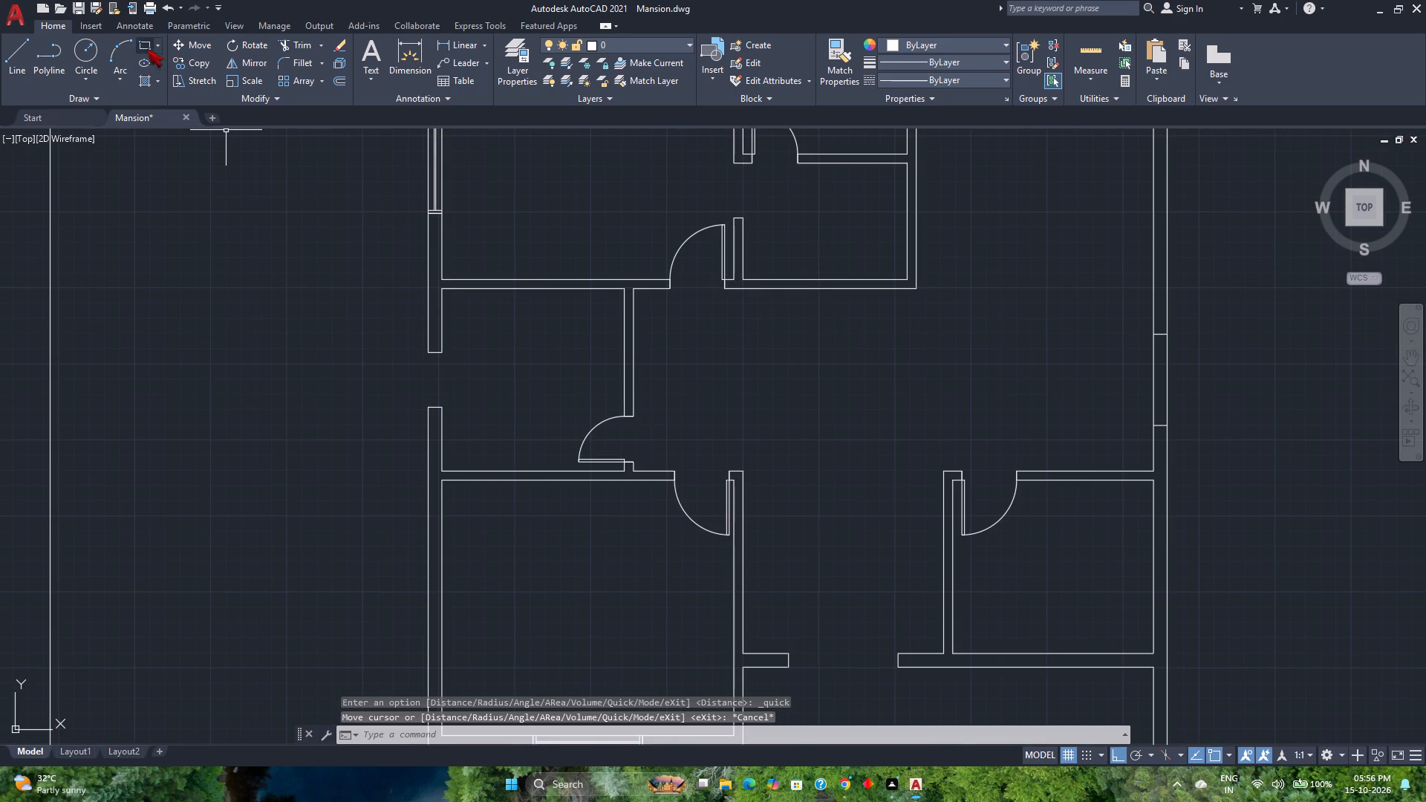
pyautogui.click(139, 44)
pyautogui.click(567, 418)
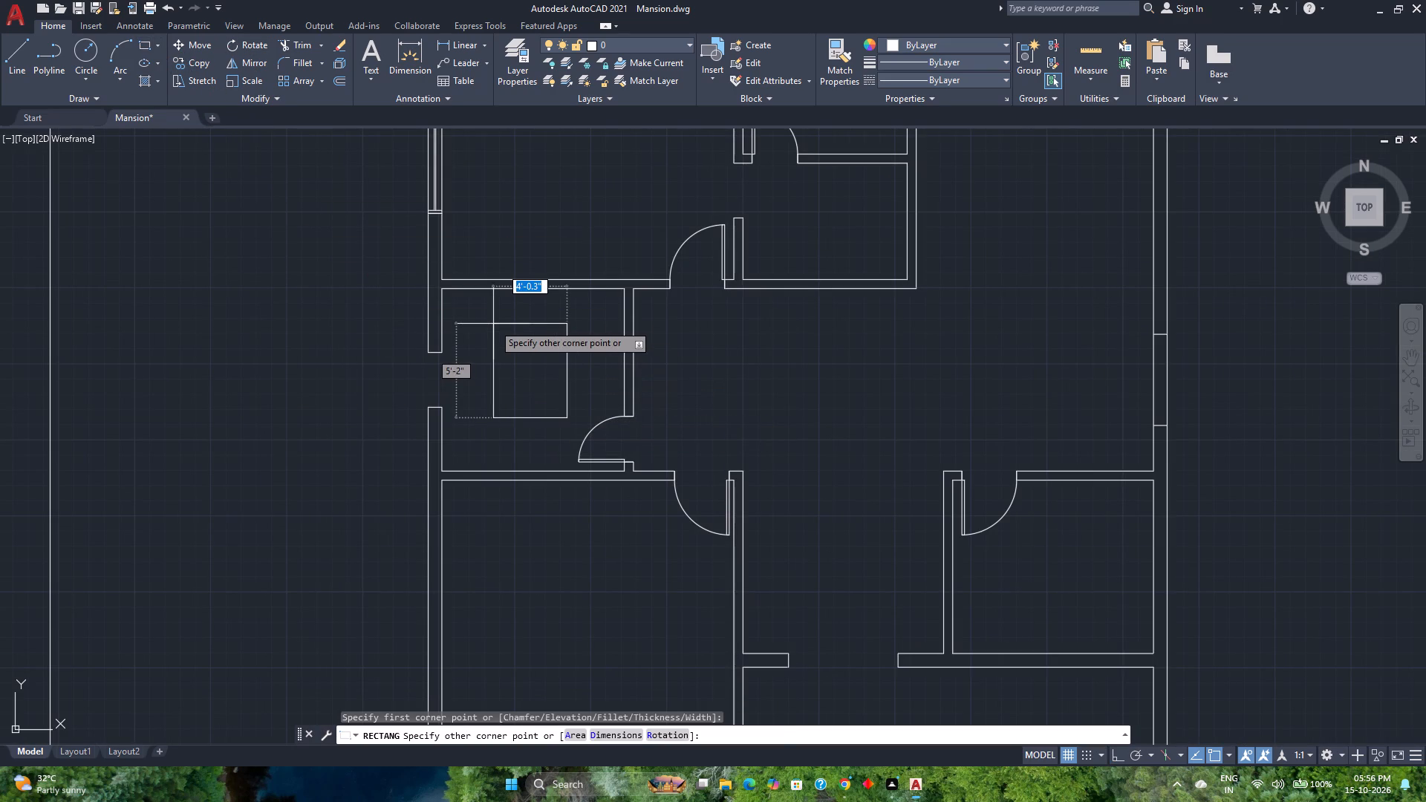
pyautogui.write("9,3'")
pyautogui.press('Return')
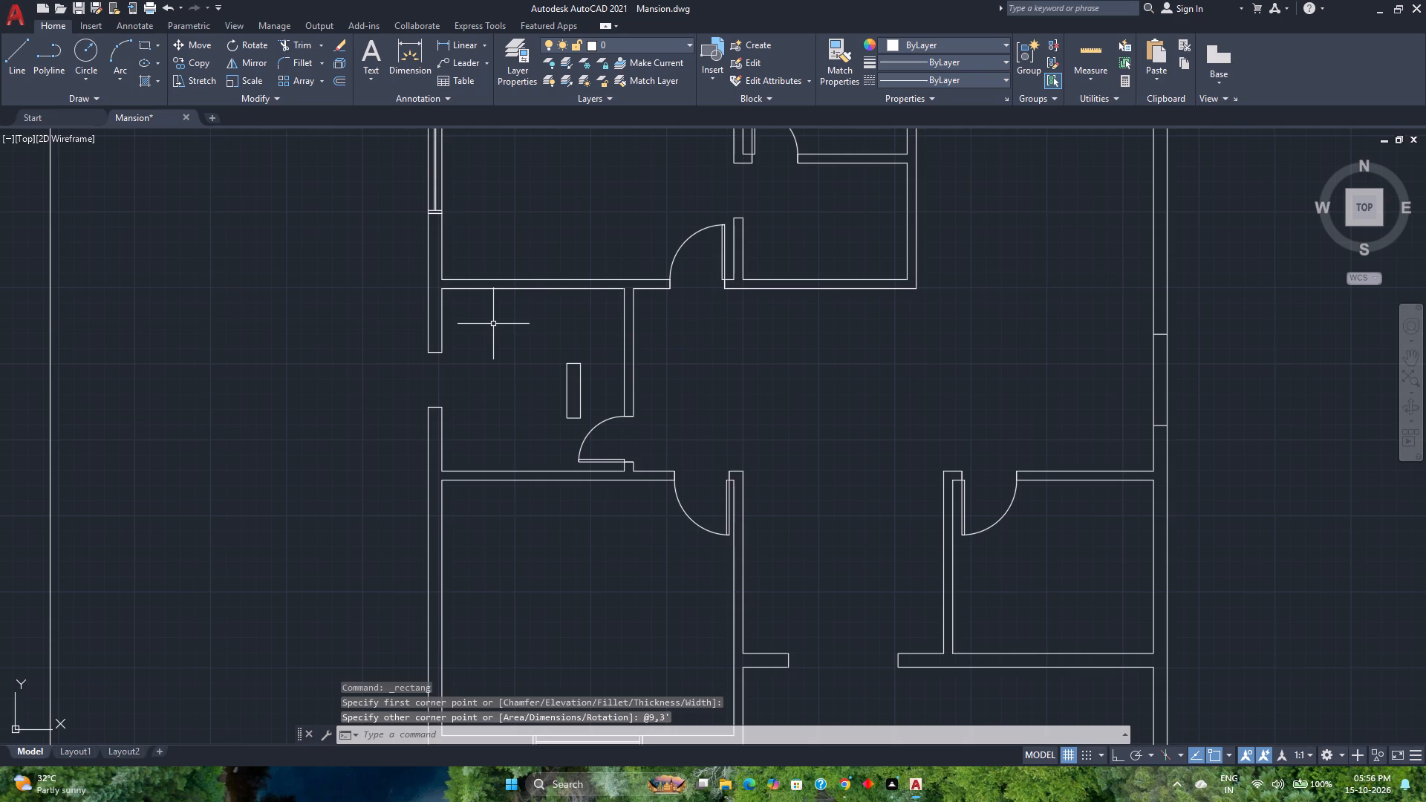
# Explode the 9" by 3' rectangle into separate lines.
pyautogui.scroll(2, 616, 420)
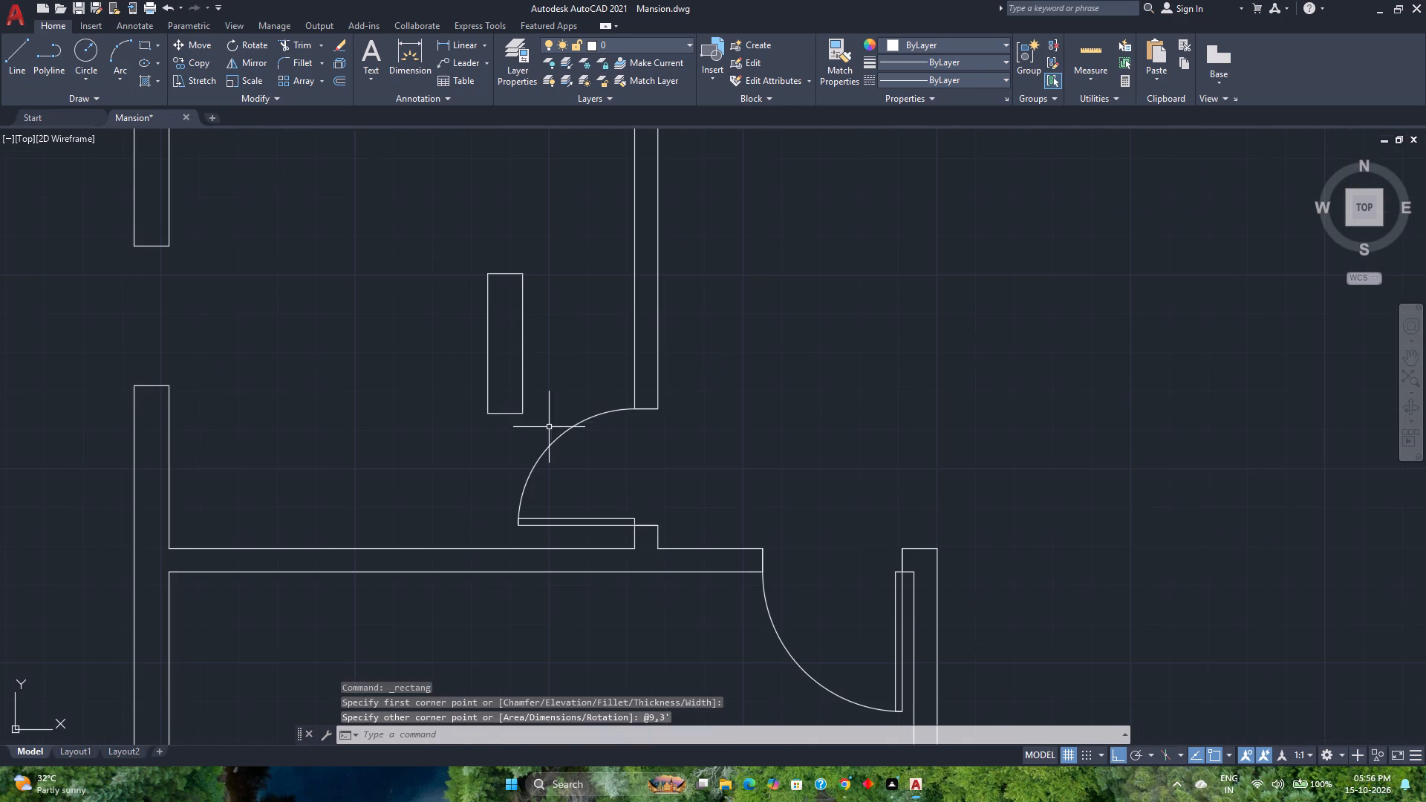
pyautogui.click(541, 427)
pyautogui.click(408, 259)
pyautogui.press('e')
pyautogui.press('x')
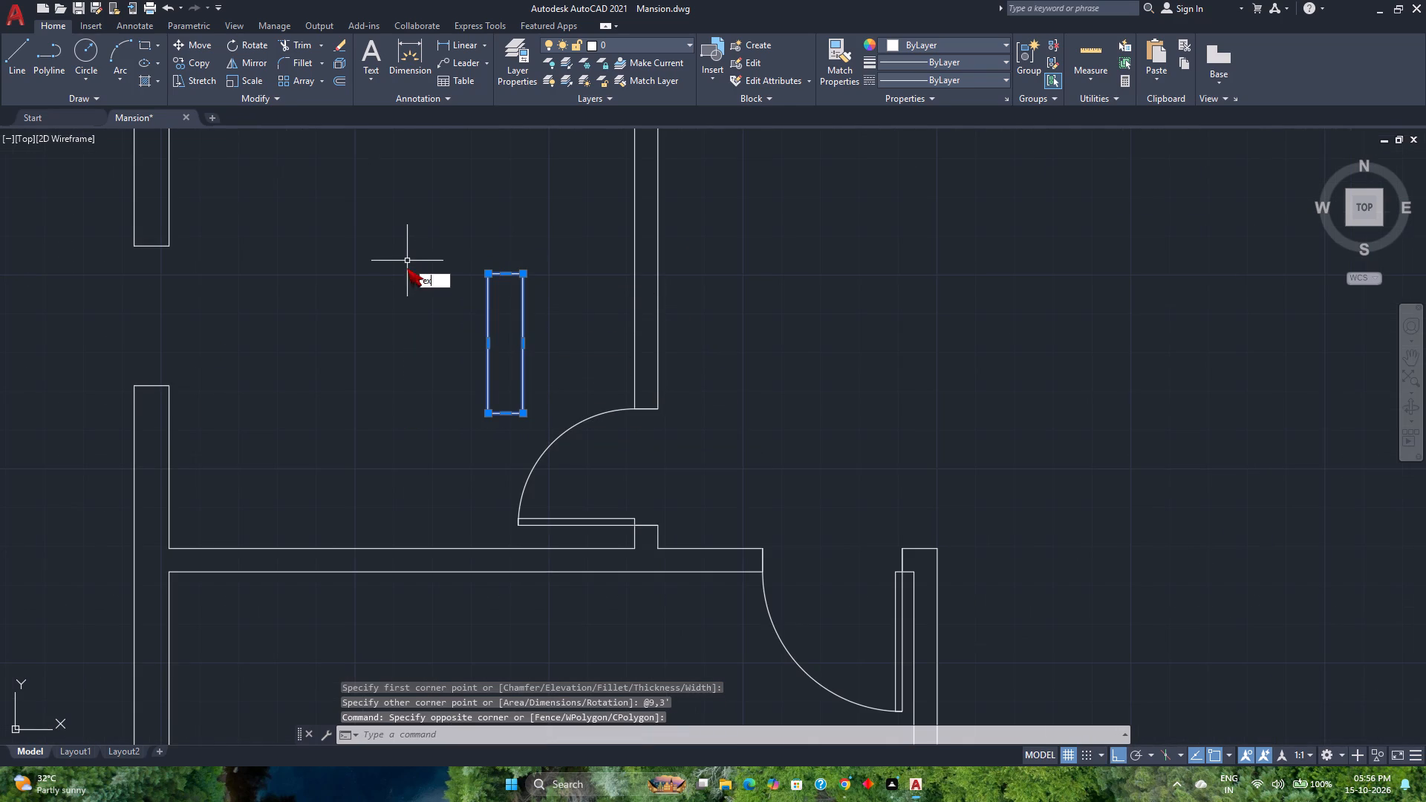
pyautogui.write('plo')
pyautogui.press('Return')
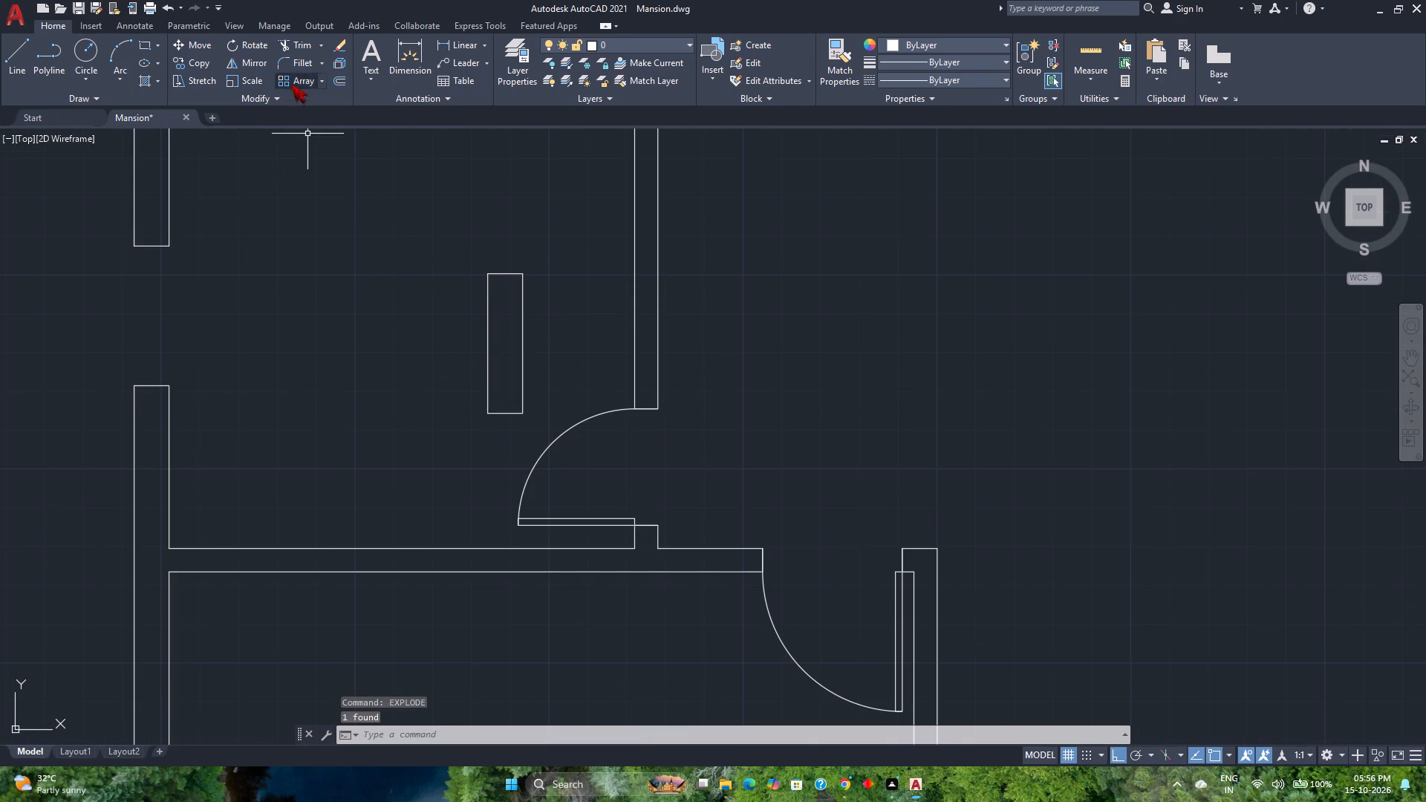
# Offset both short ends of the exploded rectangle inward by 2" to form the inner frame lines.
pyautogui.click(343, 80)
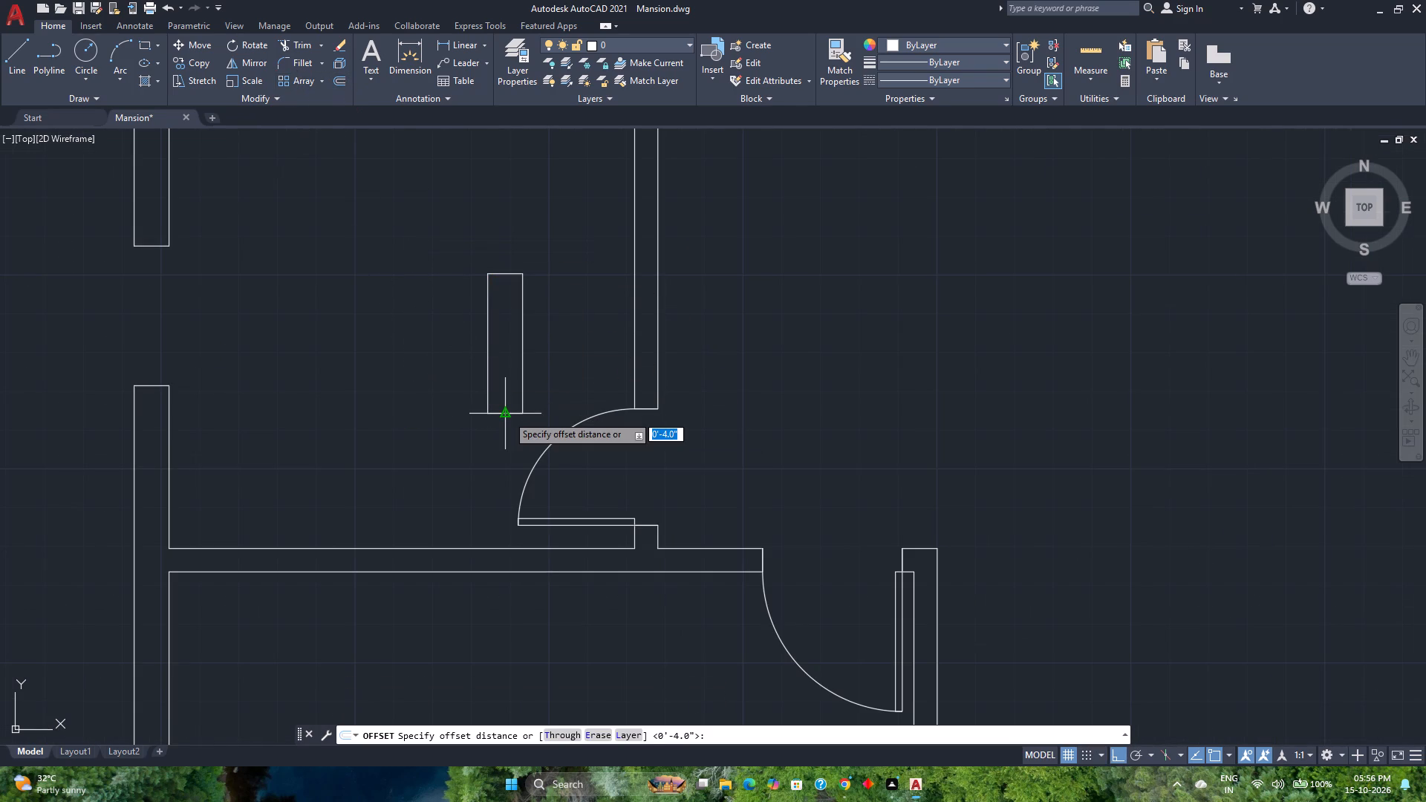
pyautogui.press('2')
pyautogui.press('Return')
pyautogui.scroll(1, 497, 402)
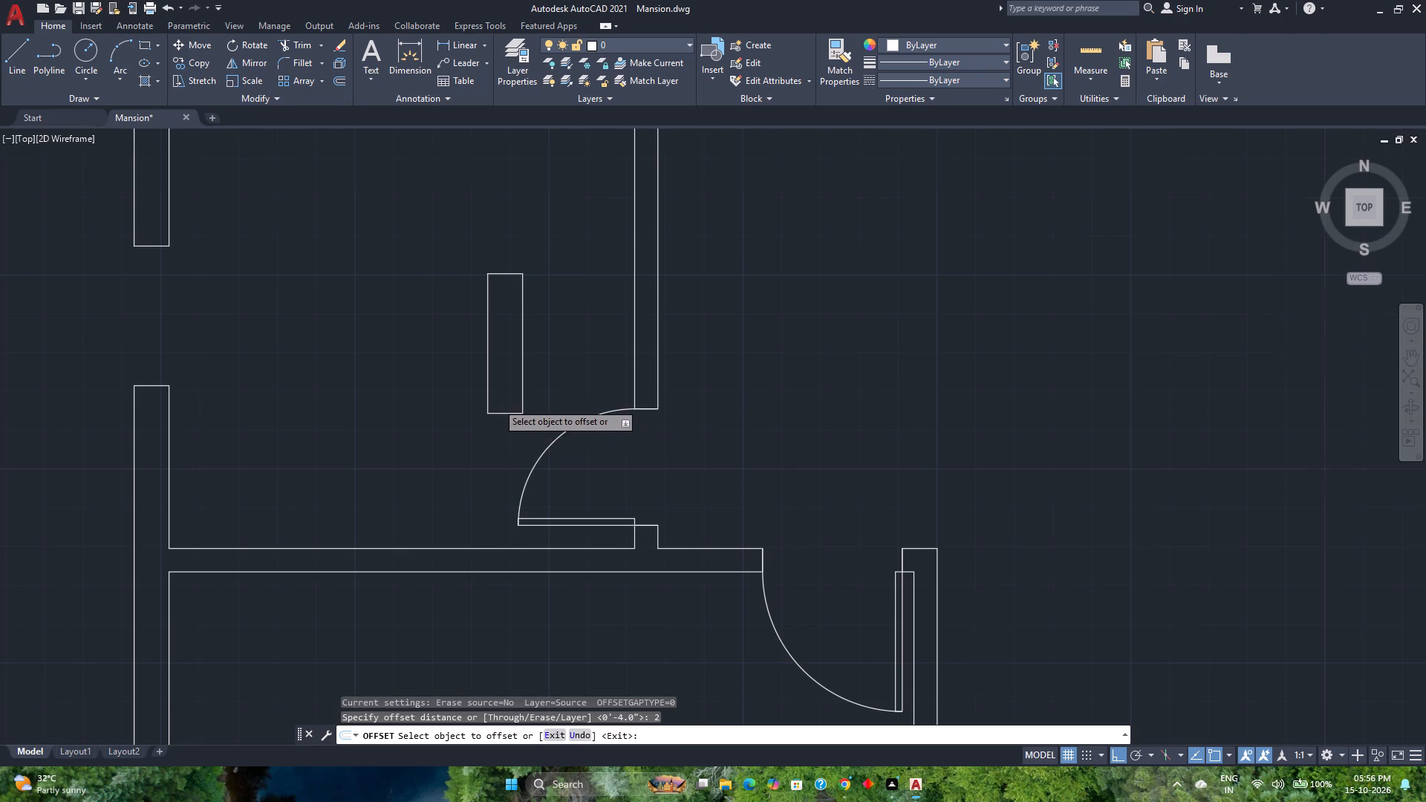
pyautogui.click(510, 421)
pyautogui.click(505, 372)
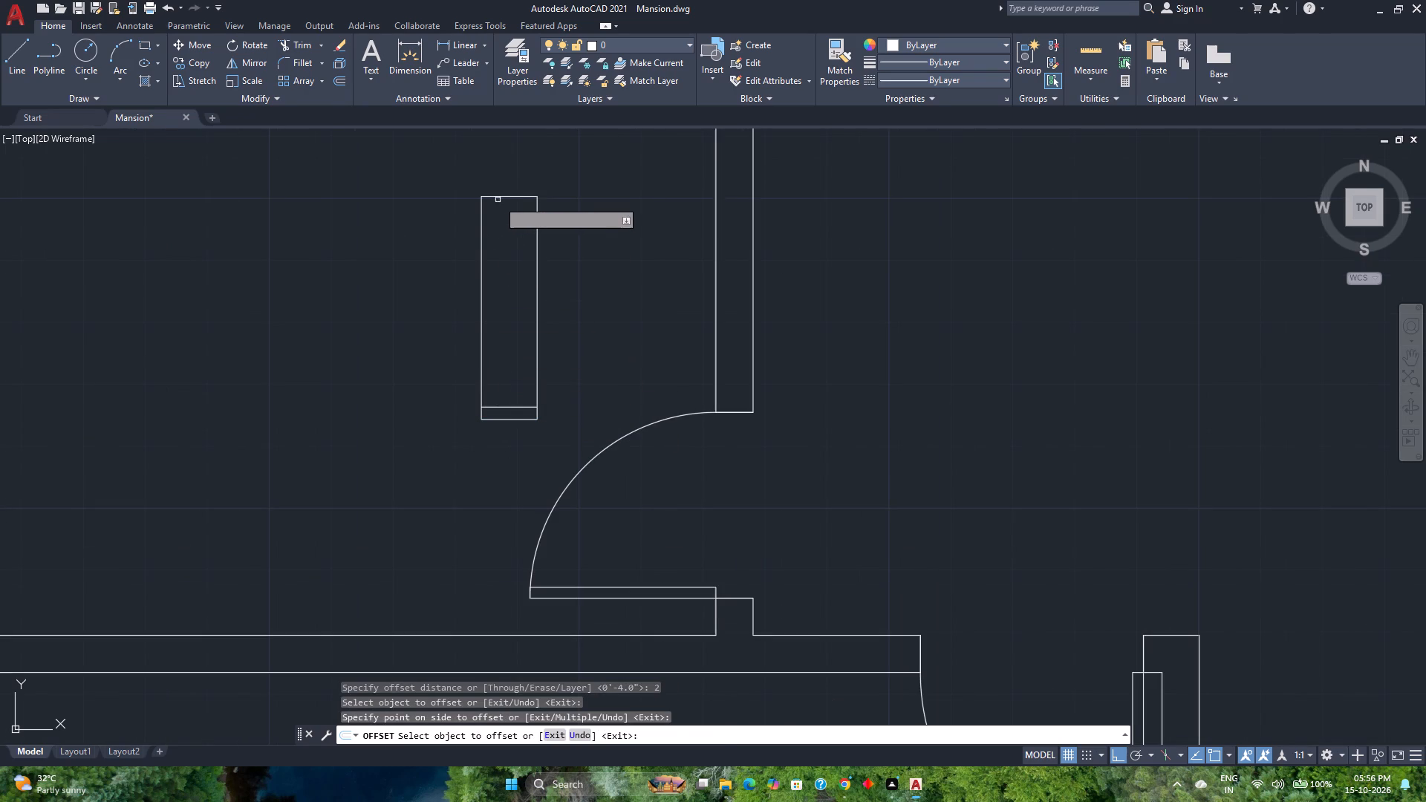
pyautogui.click(507, 196)
pyautogui.click(518, 259)
# Offset both long sides of the exploded rectangle inward by 4" to form the glass lines.
pyautogui.click(538, 285)
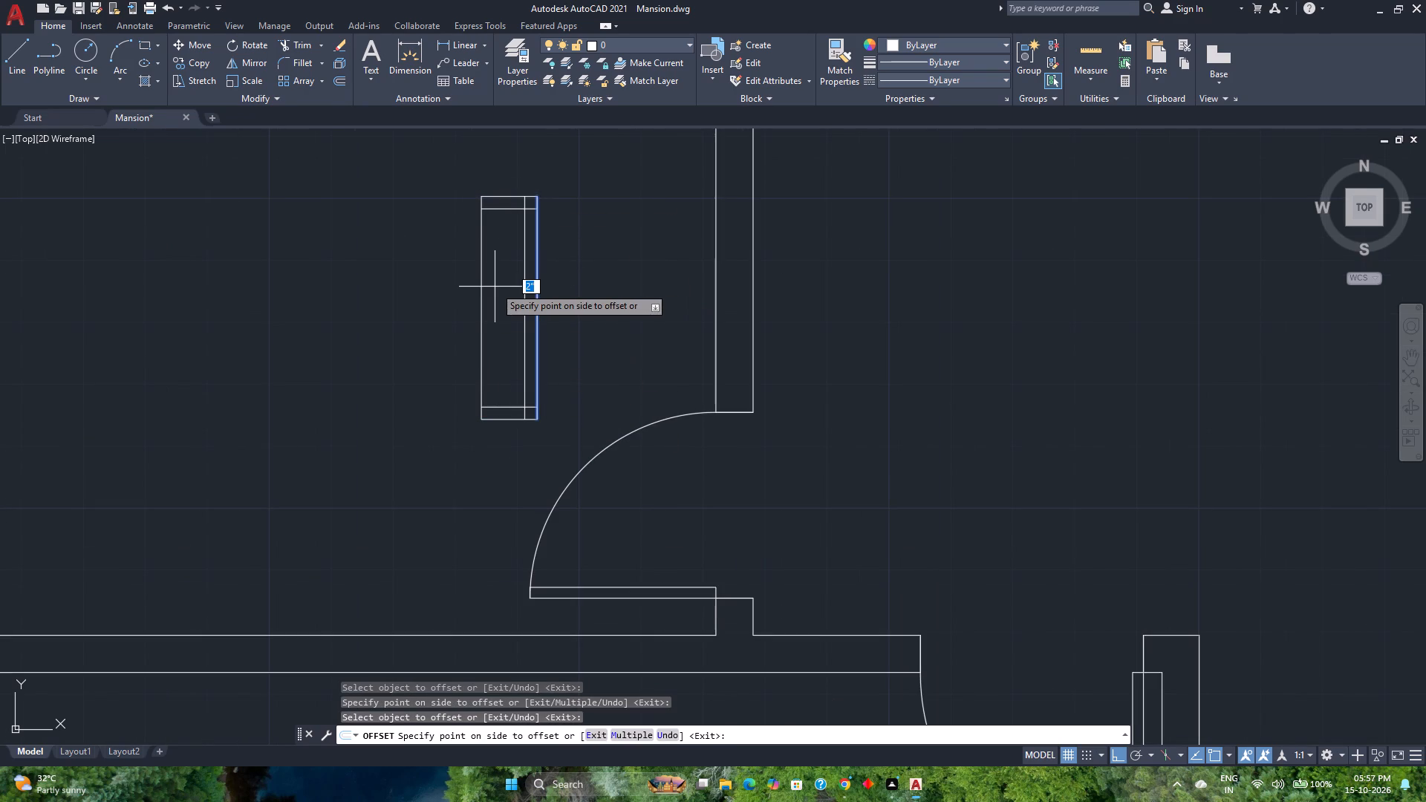
pyautogui.press('4')
pyautogui.press('Return')
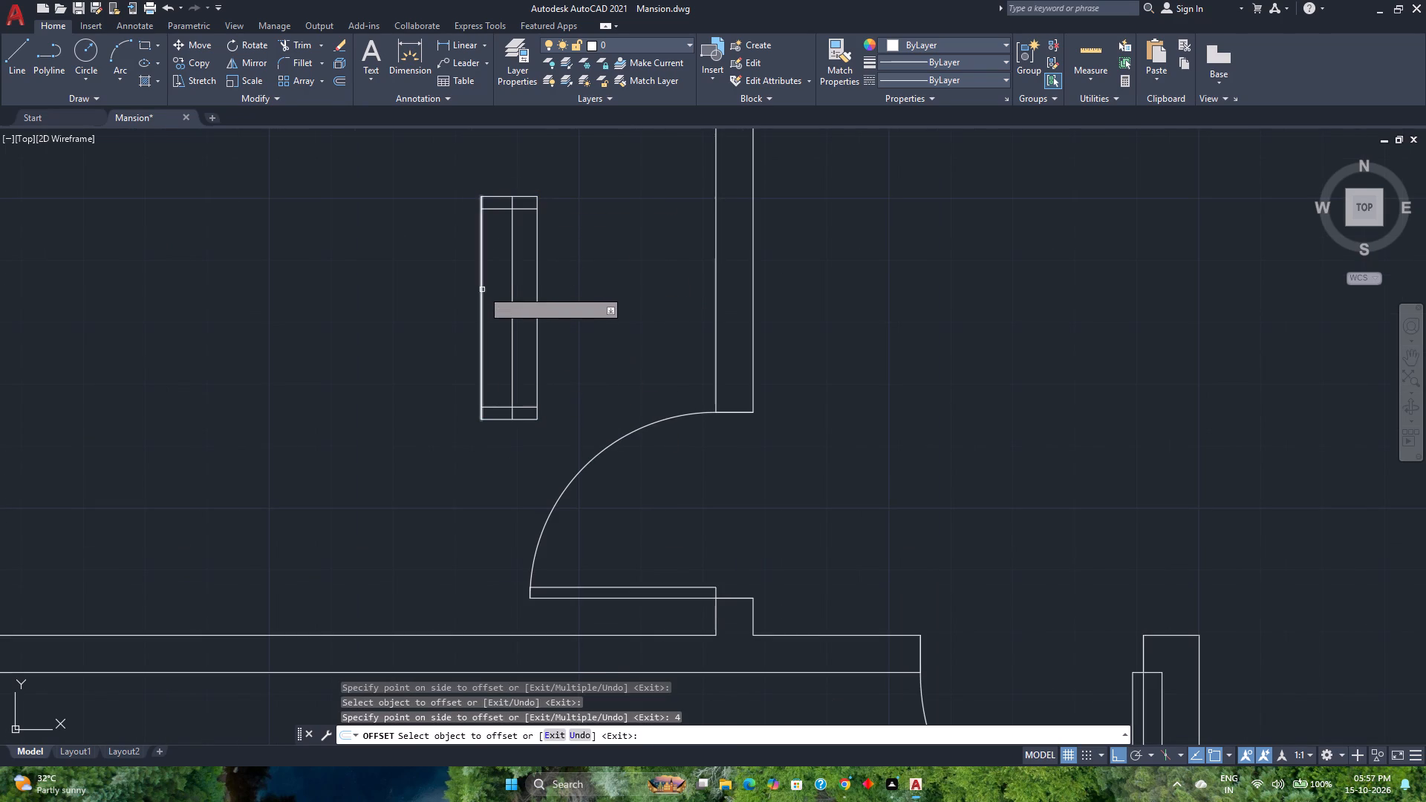
pyautogui.click(482, 290)
pyautogui.press('4')
pyautogui.press('Return')
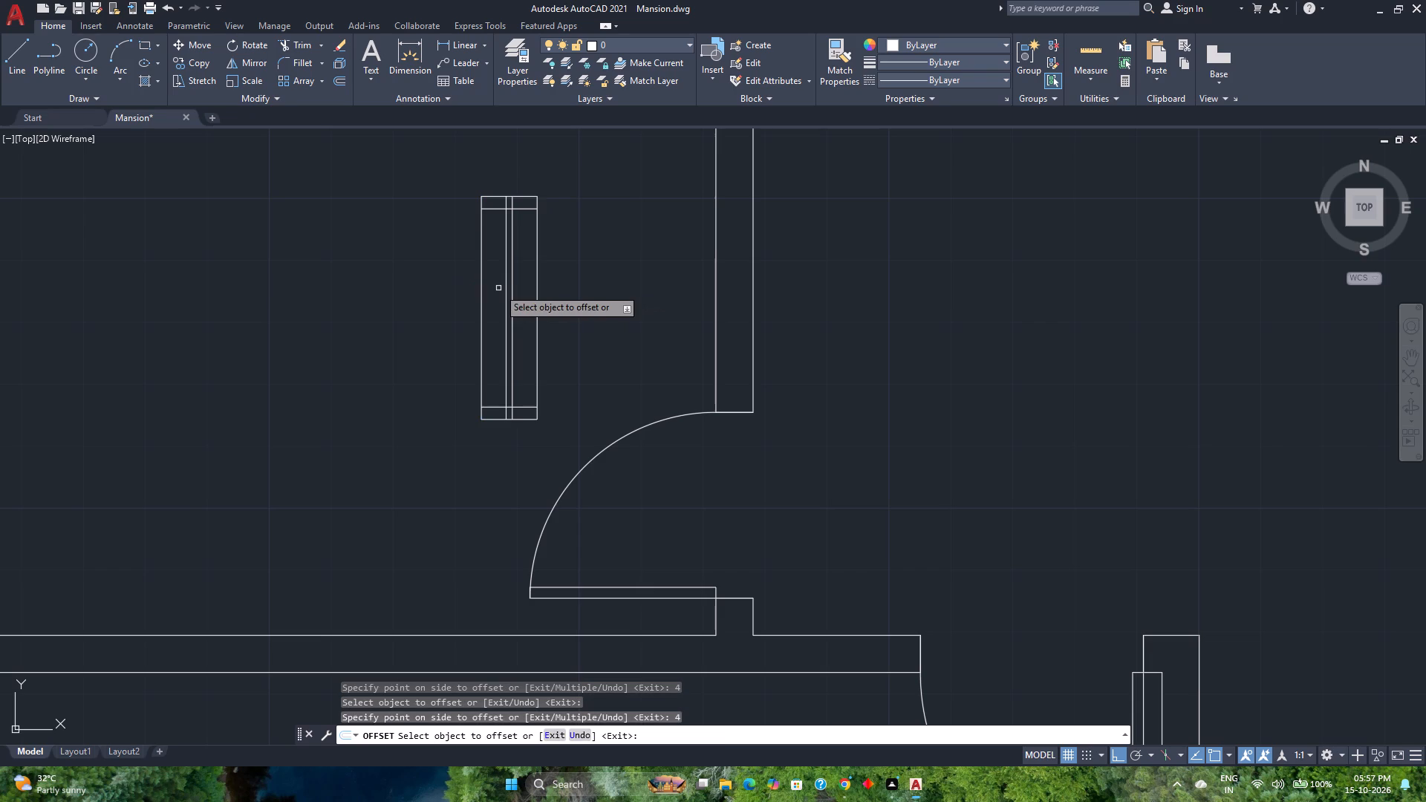
pyautogui.press('Escape')
# Trim the two middle glass lines where they run past the inner frame lines at both ends of the 3' window.
pyautogui.write('tr')
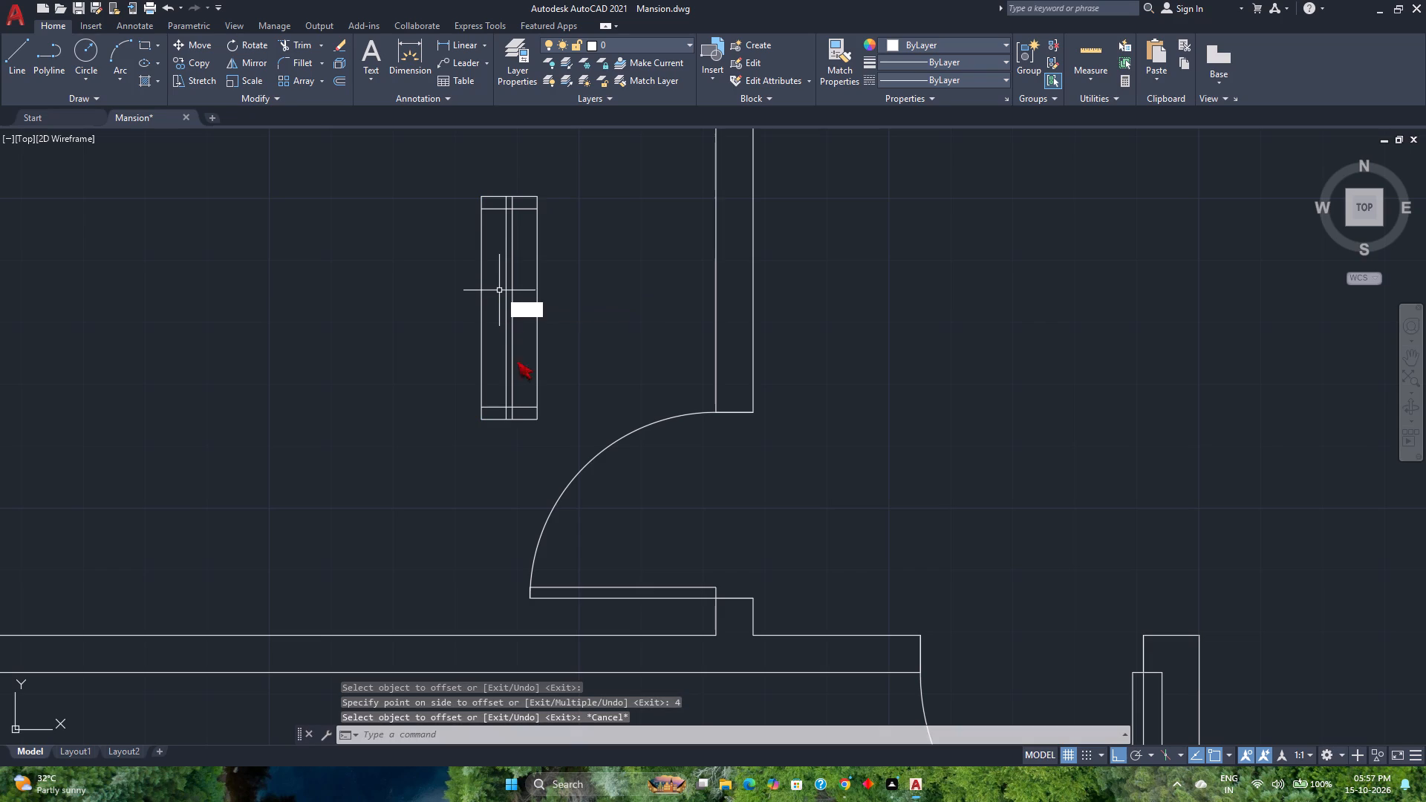
pyautogui.press('Return')
pyautogui.scroll(3, 538, 401)
pyautogui.click(389, 452)
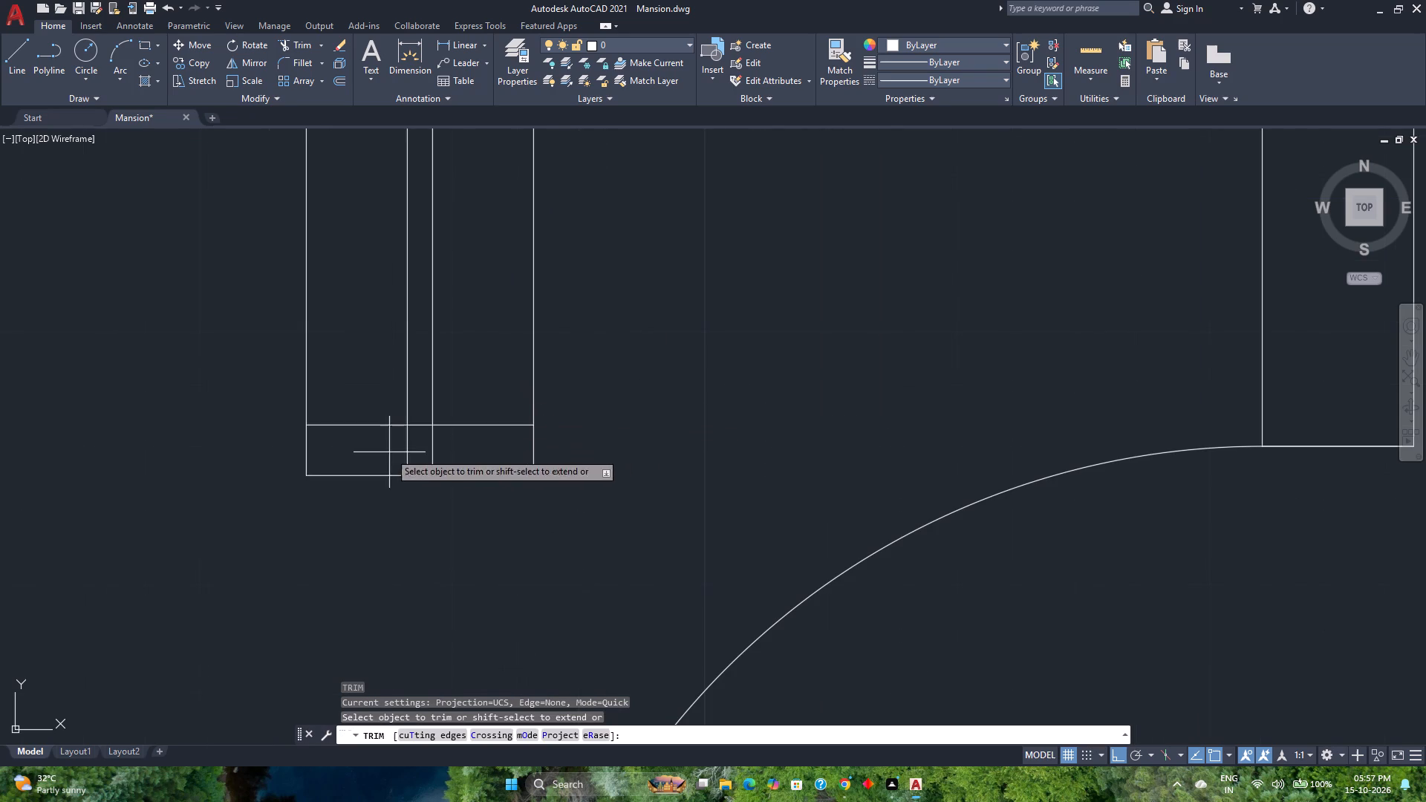
pyautogui.click(455, 454)
pyautogui.scroll(-3, 459, 436)
pyautogui.scroll(4, 439, 220)
pyautogui.click(453, 250)
pyautogui.click(527, 250)
pyautogui.press('space')
# Join the lines of the new 3' window.
pyautogui.scroll(-5, 535, 257)
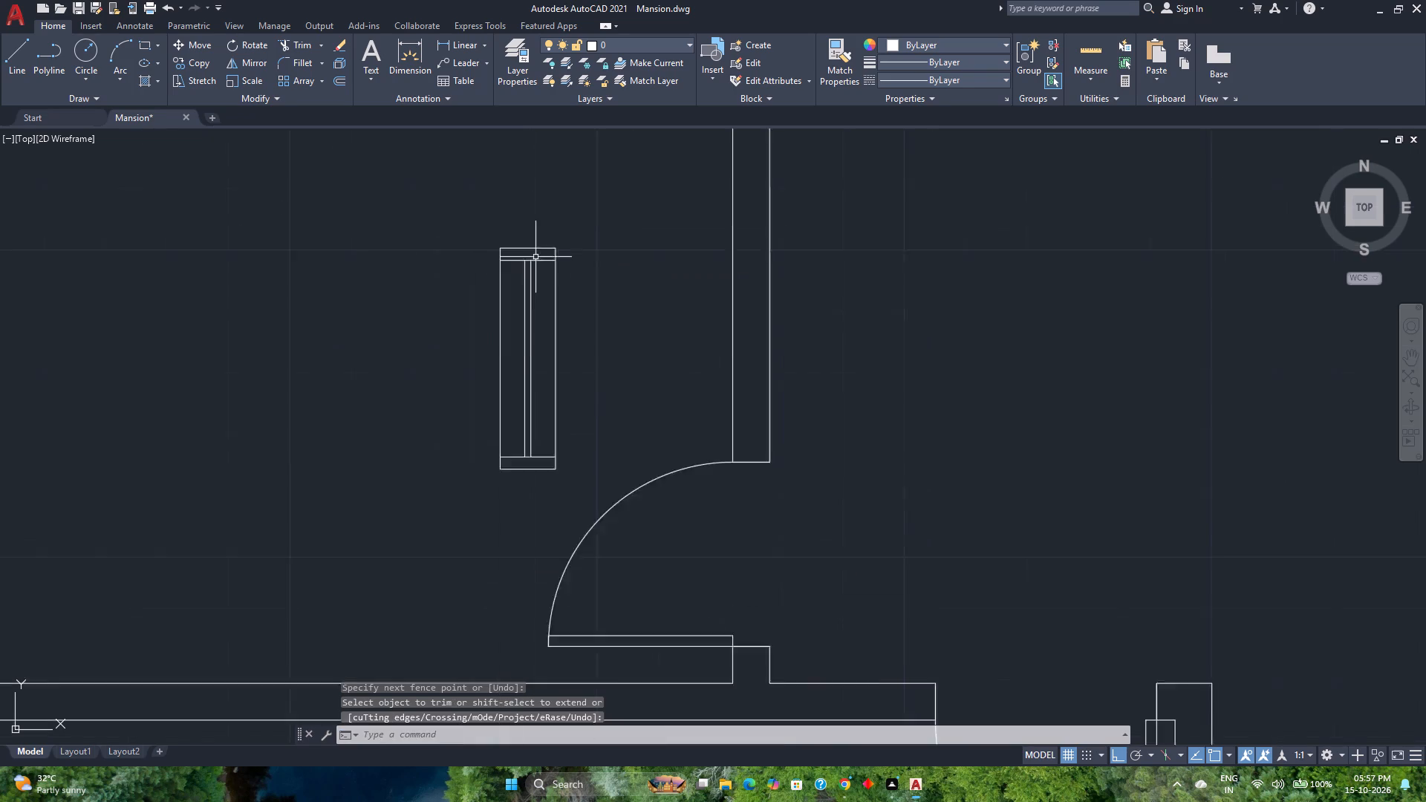
pyautogui.click(560, 400)
pyautogui.click(440, 226)
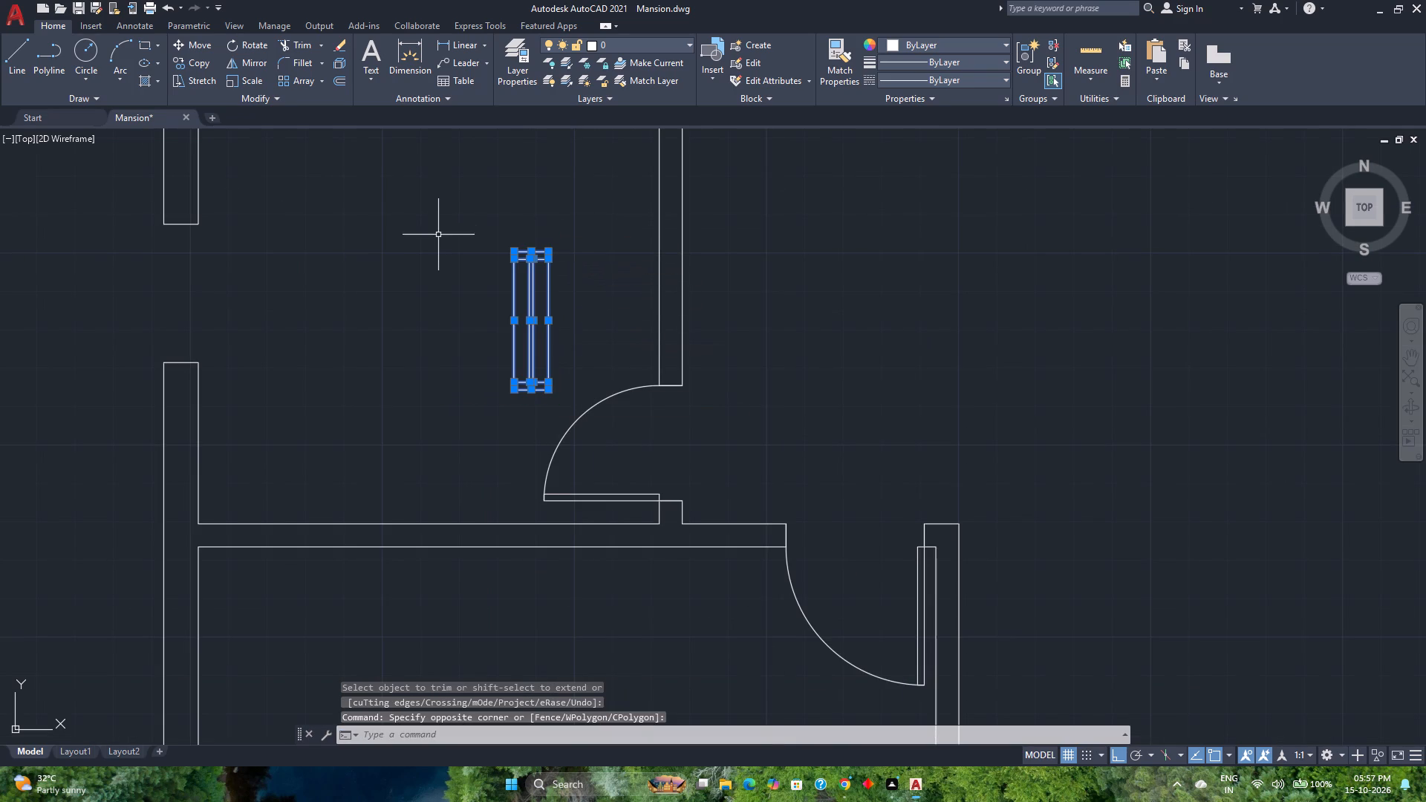
pyautogui.press('j')
pyautogui.press('Return')
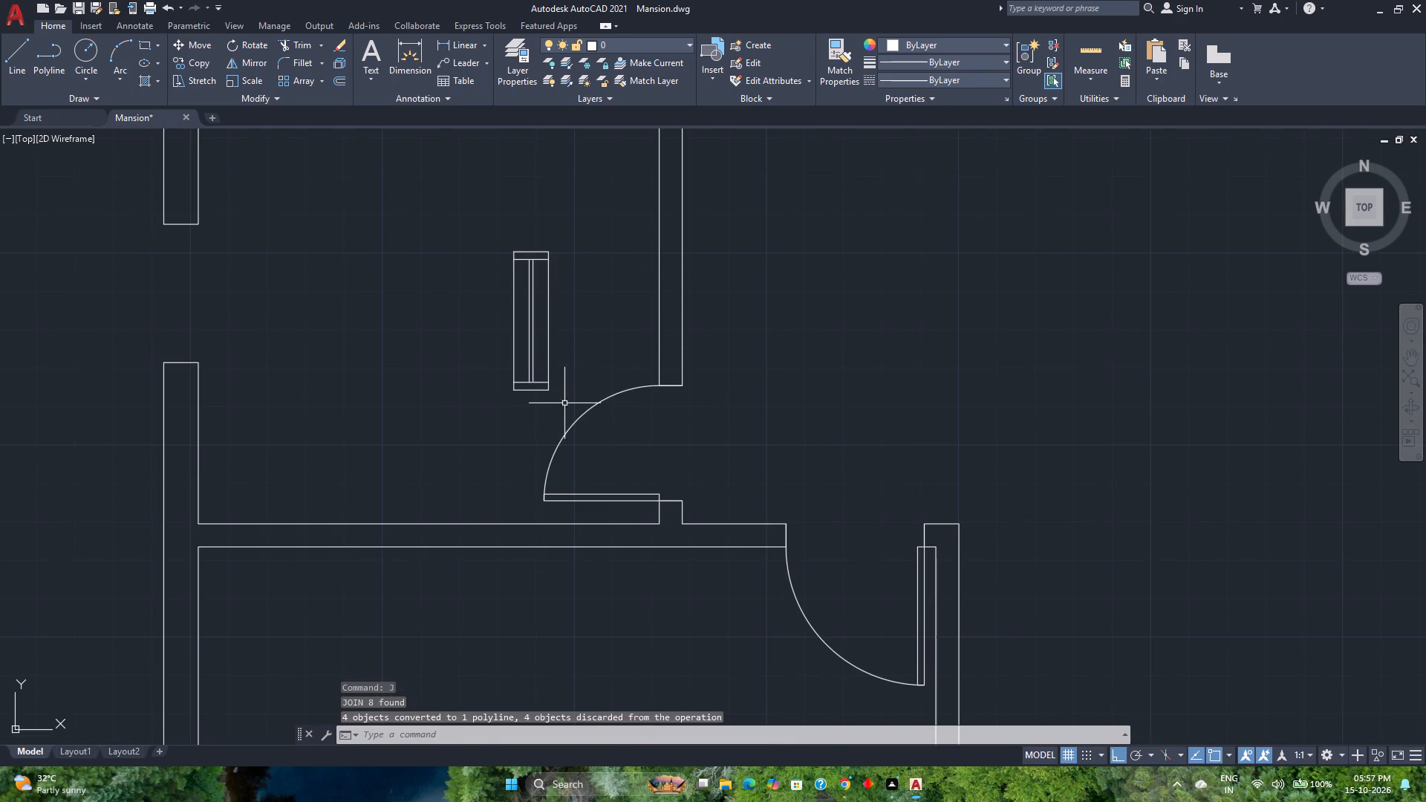
# Group all the lines of the new 3' window.
pyautogui.moveTo(566, 407); pyautogui.dragTo(562, 400)
pyautogui.click(472, 226)
pyautogui.press('g')
pyautogui.press('Return')
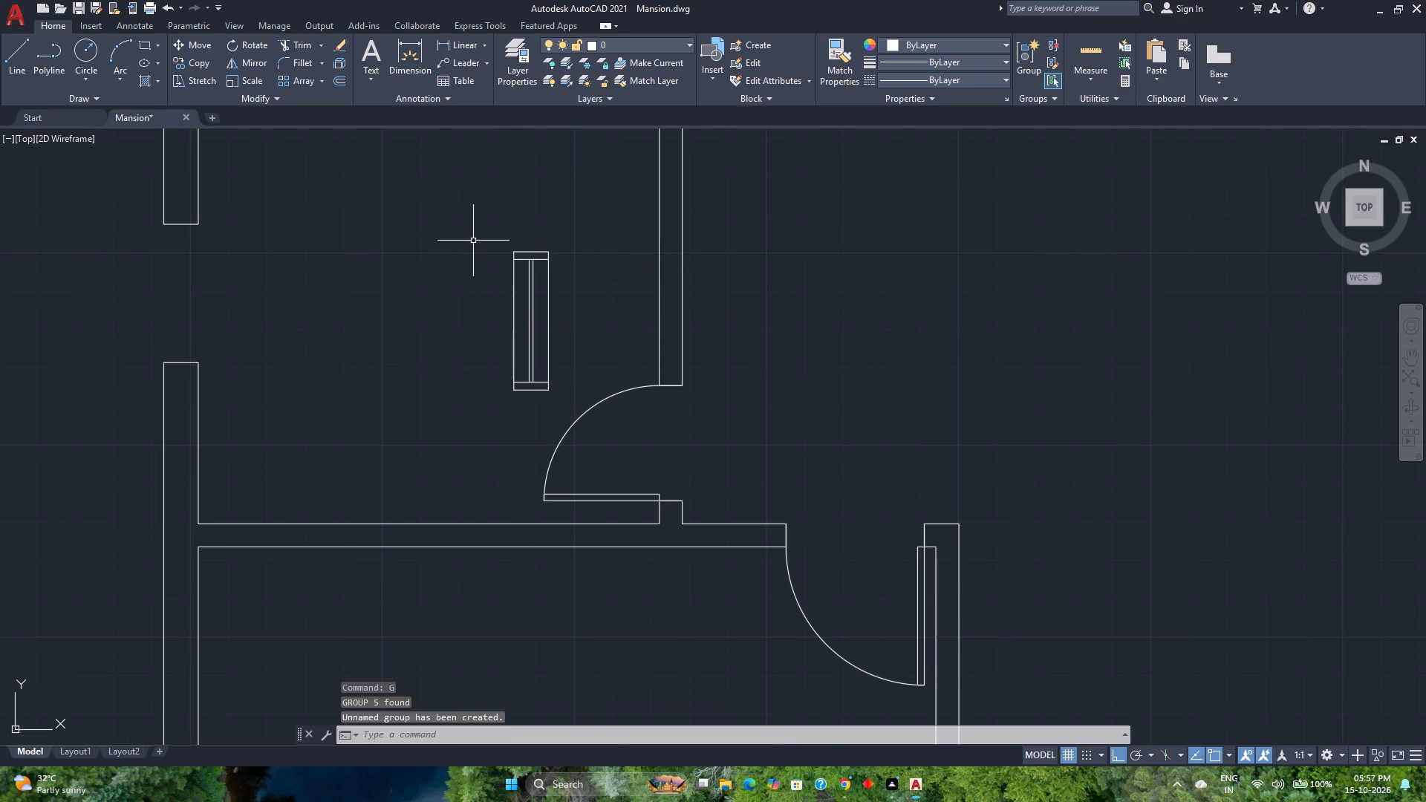
# Move the 3' window by its upper corner into the opening in the middle plan's west exterior wall.
pyautogui.click(535, 310)
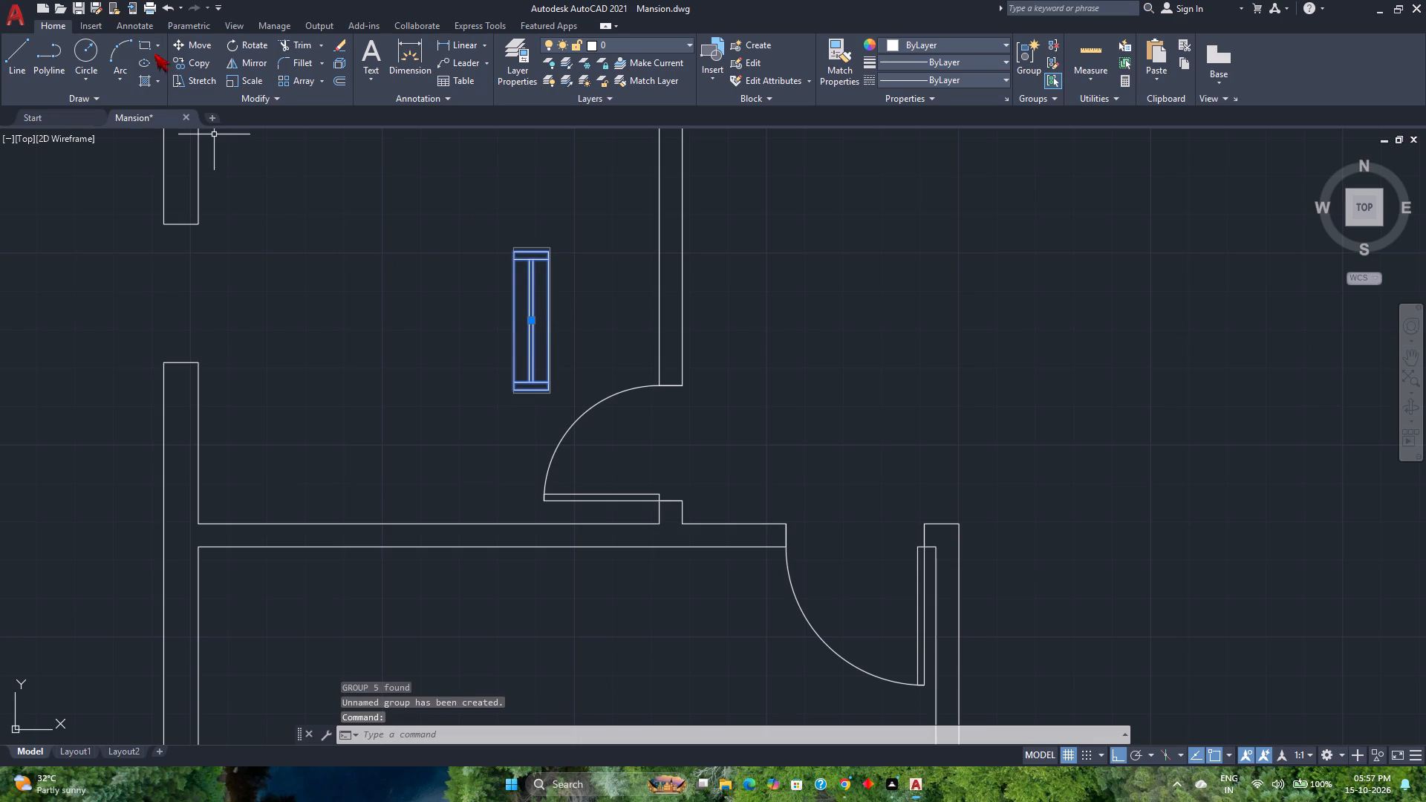
pyautogui.click(195, 44)
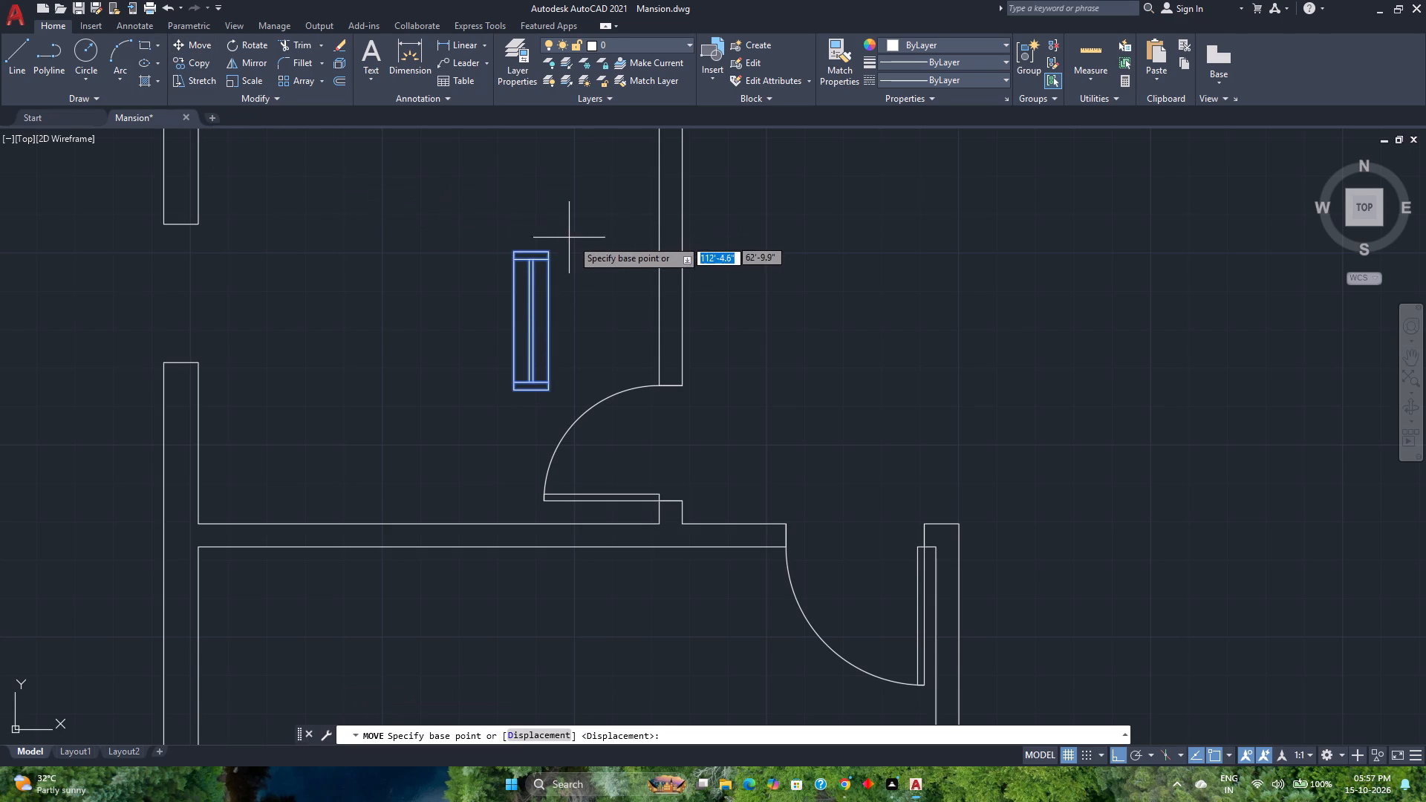
pyautogui.click(547, 251)
pyautogui.moveTo(255, 284); pyautogui.dragTo(368, 401, button='middle')
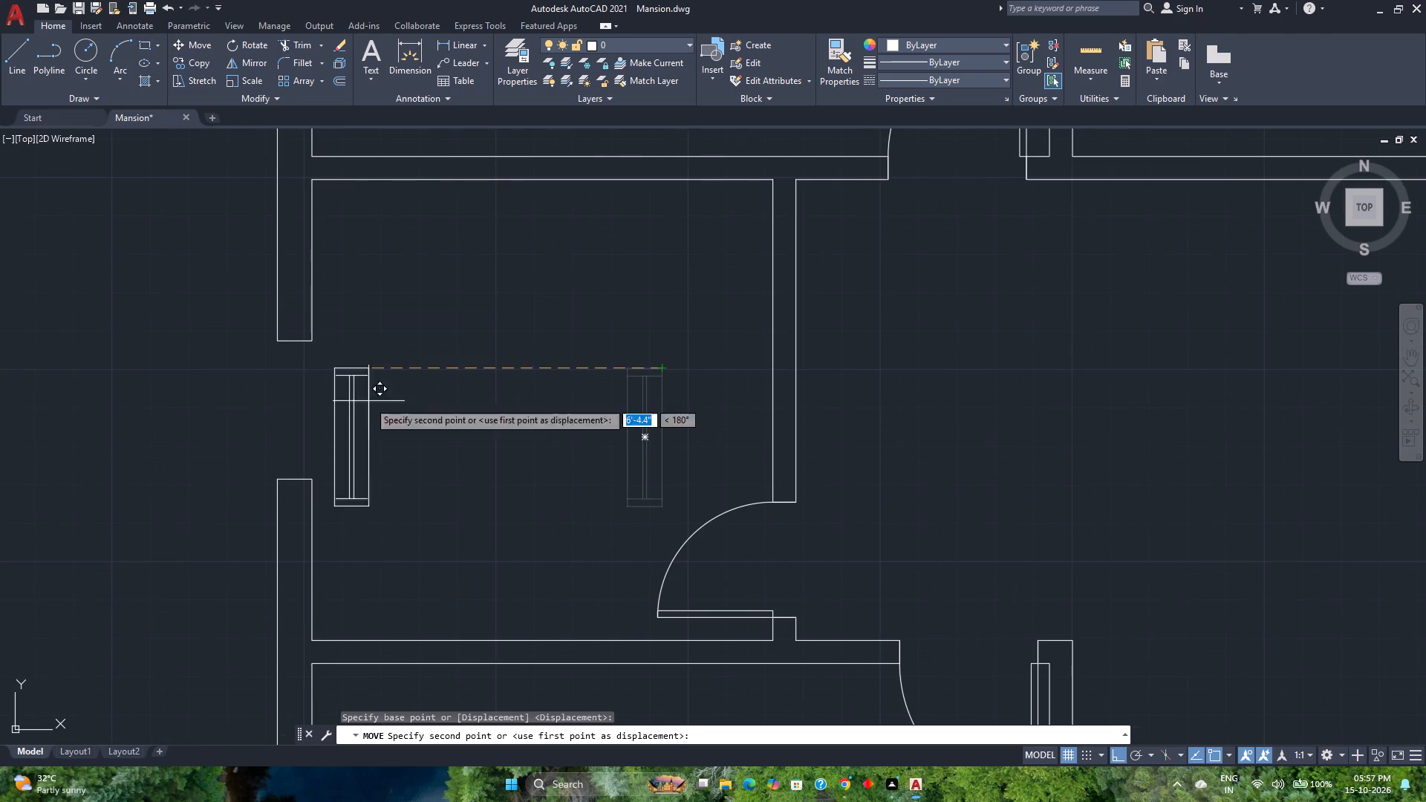
pyautogui.click(313, 345)
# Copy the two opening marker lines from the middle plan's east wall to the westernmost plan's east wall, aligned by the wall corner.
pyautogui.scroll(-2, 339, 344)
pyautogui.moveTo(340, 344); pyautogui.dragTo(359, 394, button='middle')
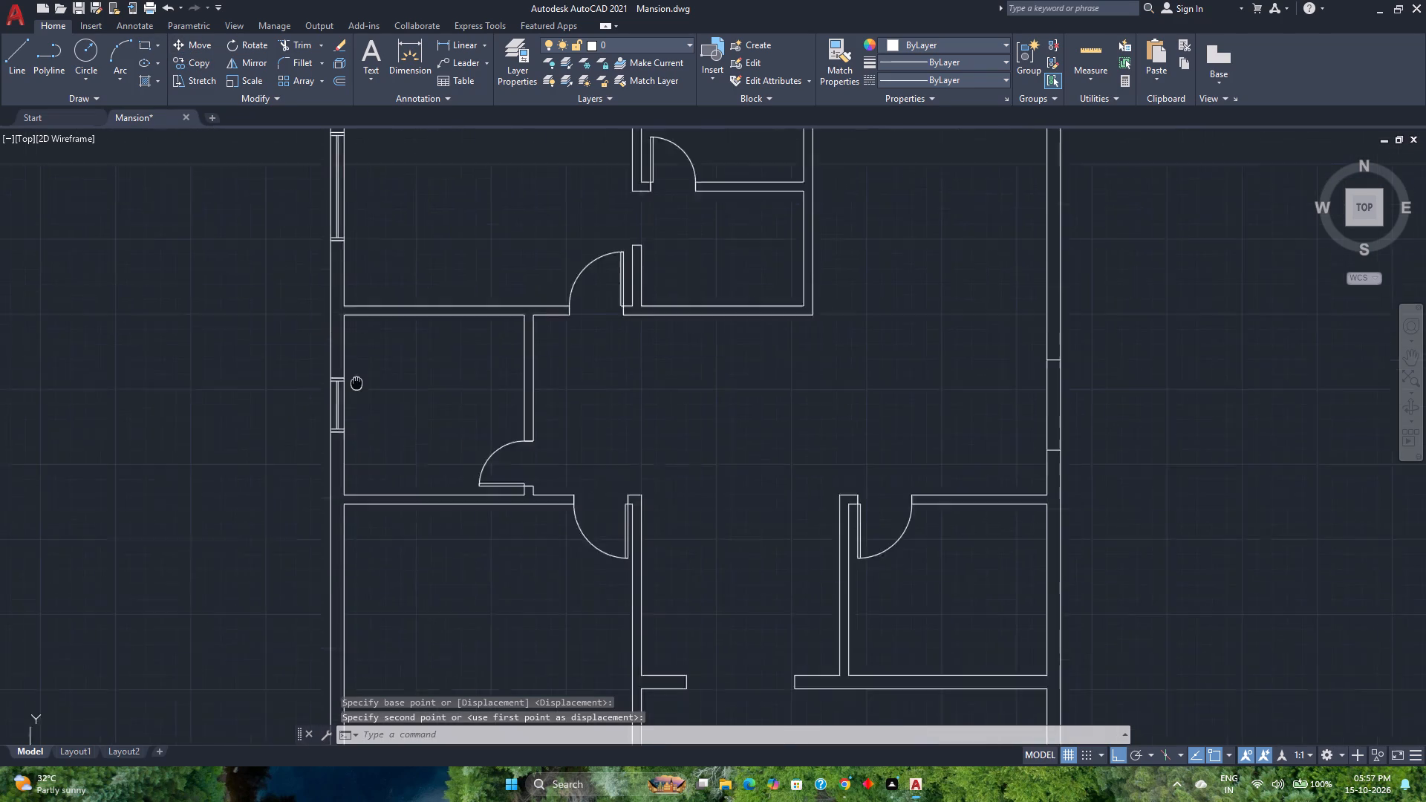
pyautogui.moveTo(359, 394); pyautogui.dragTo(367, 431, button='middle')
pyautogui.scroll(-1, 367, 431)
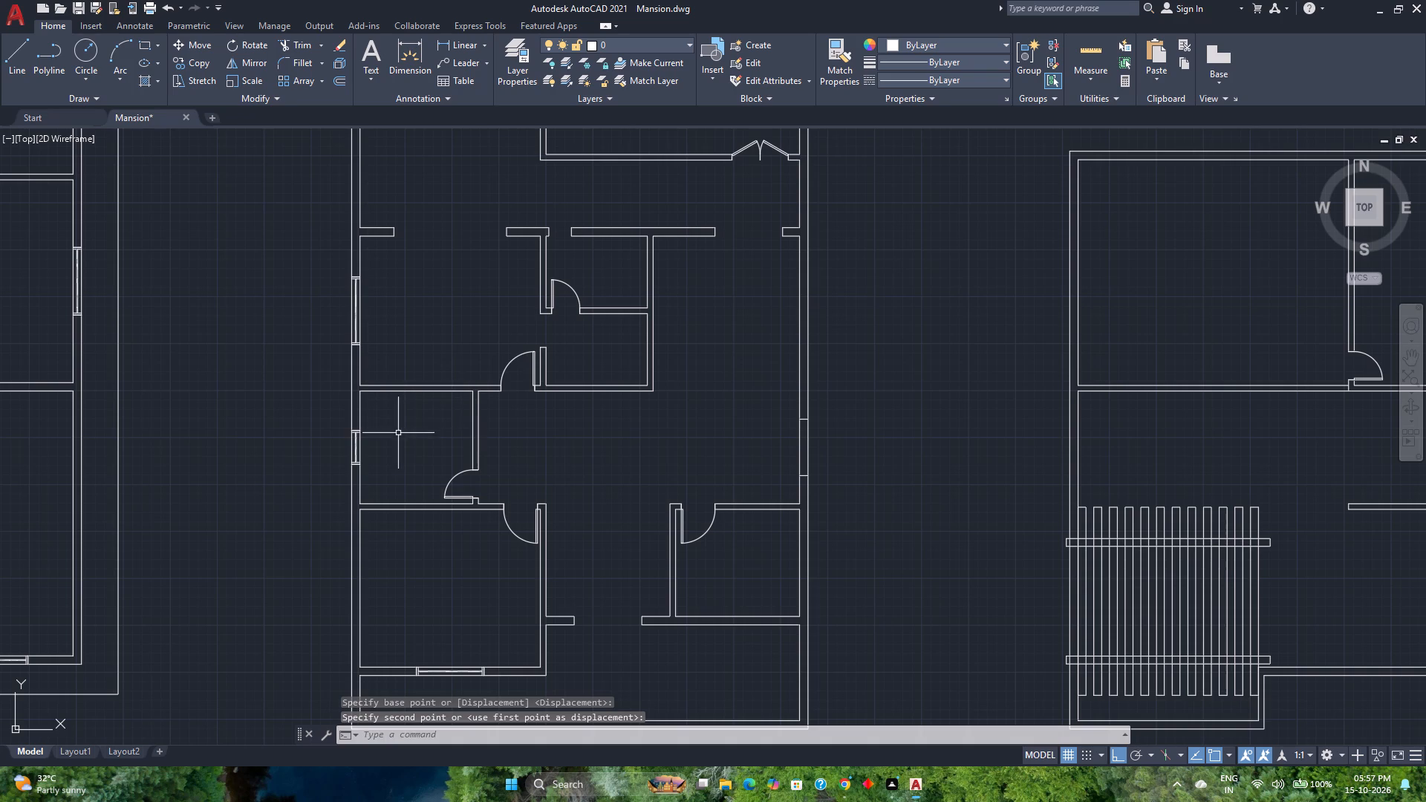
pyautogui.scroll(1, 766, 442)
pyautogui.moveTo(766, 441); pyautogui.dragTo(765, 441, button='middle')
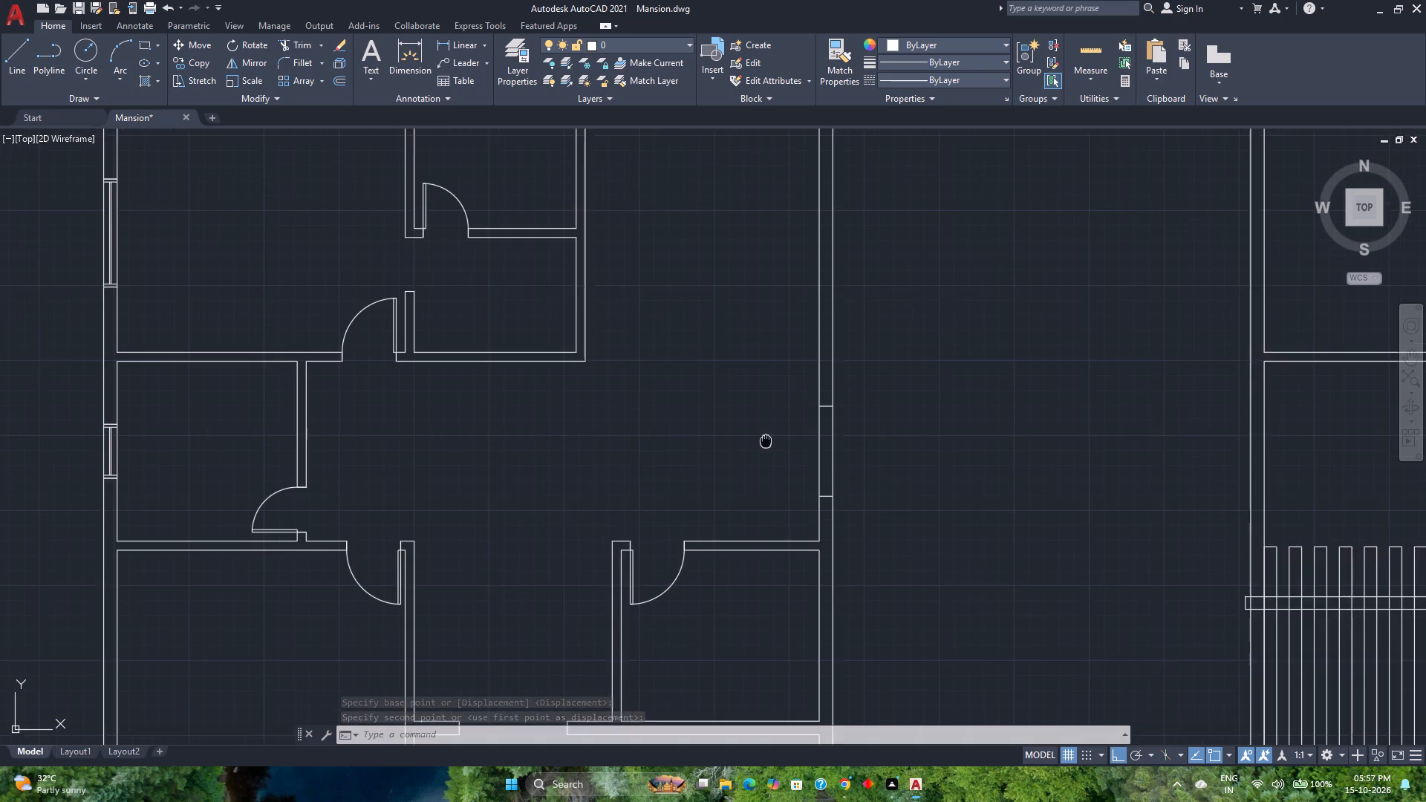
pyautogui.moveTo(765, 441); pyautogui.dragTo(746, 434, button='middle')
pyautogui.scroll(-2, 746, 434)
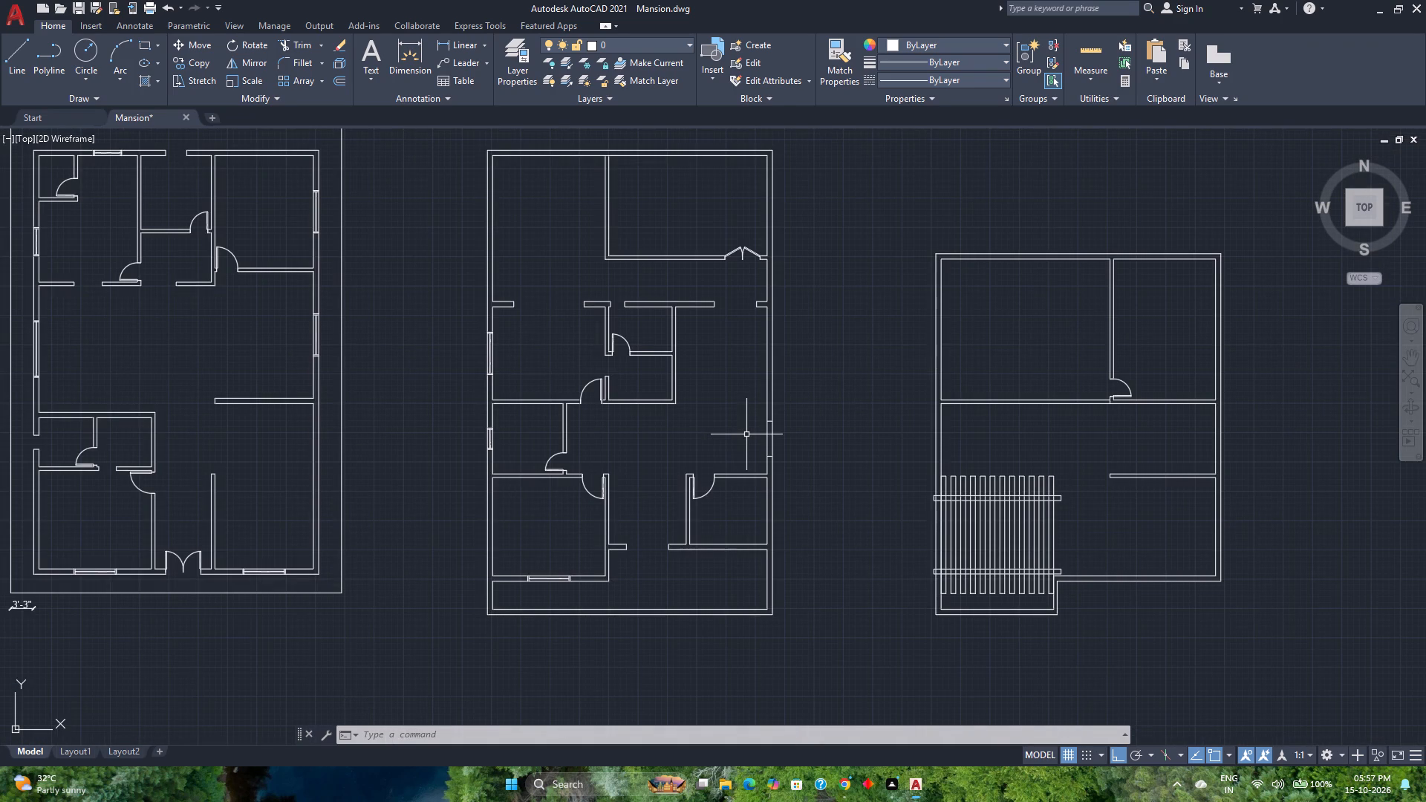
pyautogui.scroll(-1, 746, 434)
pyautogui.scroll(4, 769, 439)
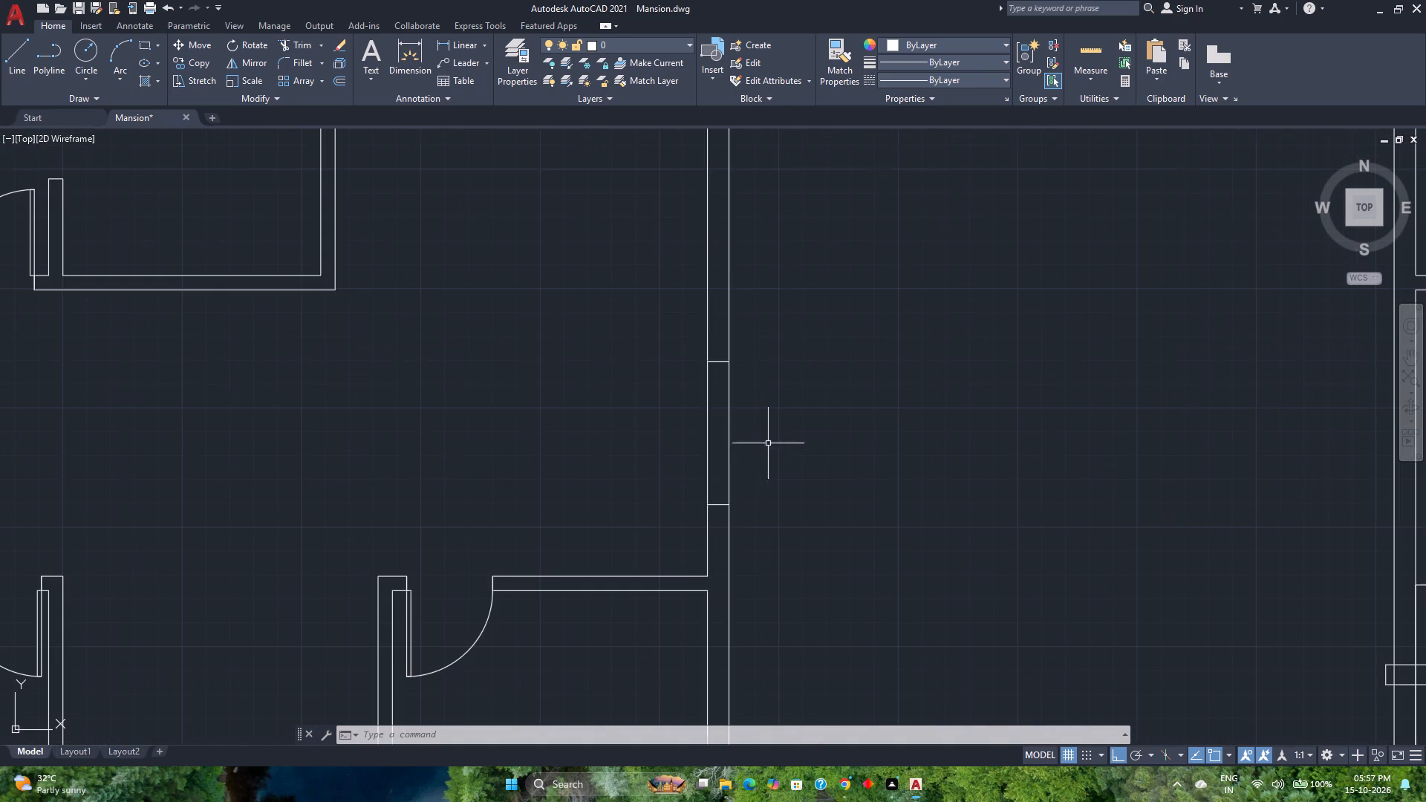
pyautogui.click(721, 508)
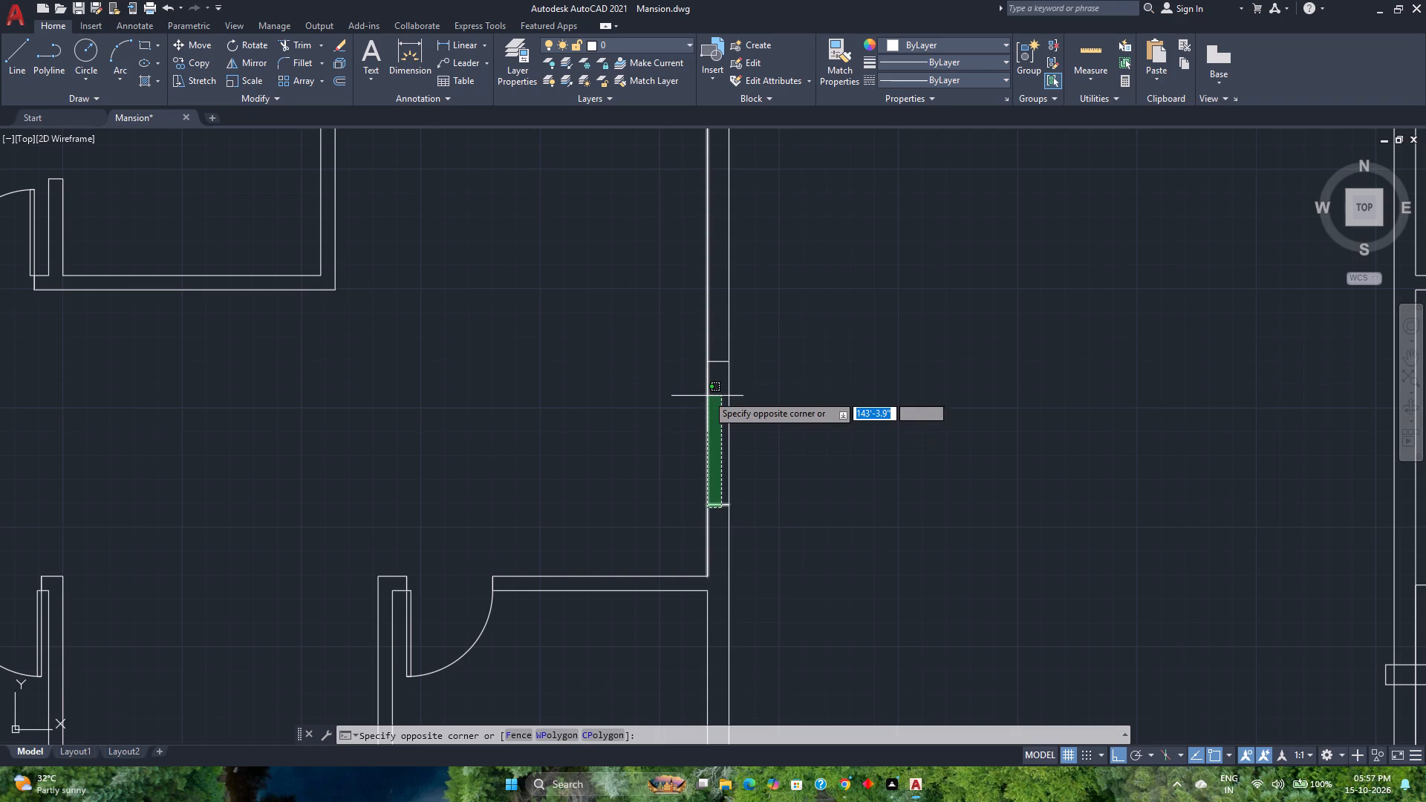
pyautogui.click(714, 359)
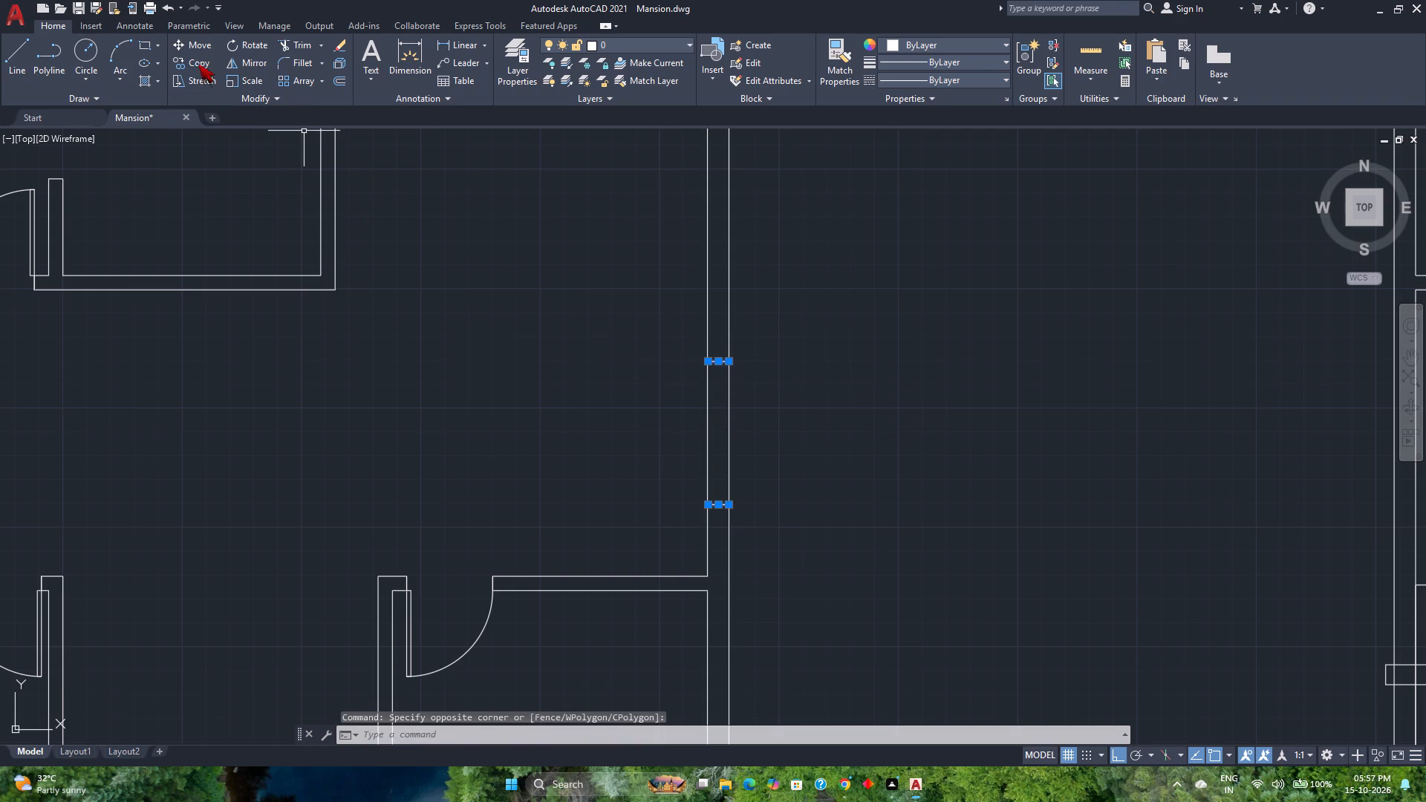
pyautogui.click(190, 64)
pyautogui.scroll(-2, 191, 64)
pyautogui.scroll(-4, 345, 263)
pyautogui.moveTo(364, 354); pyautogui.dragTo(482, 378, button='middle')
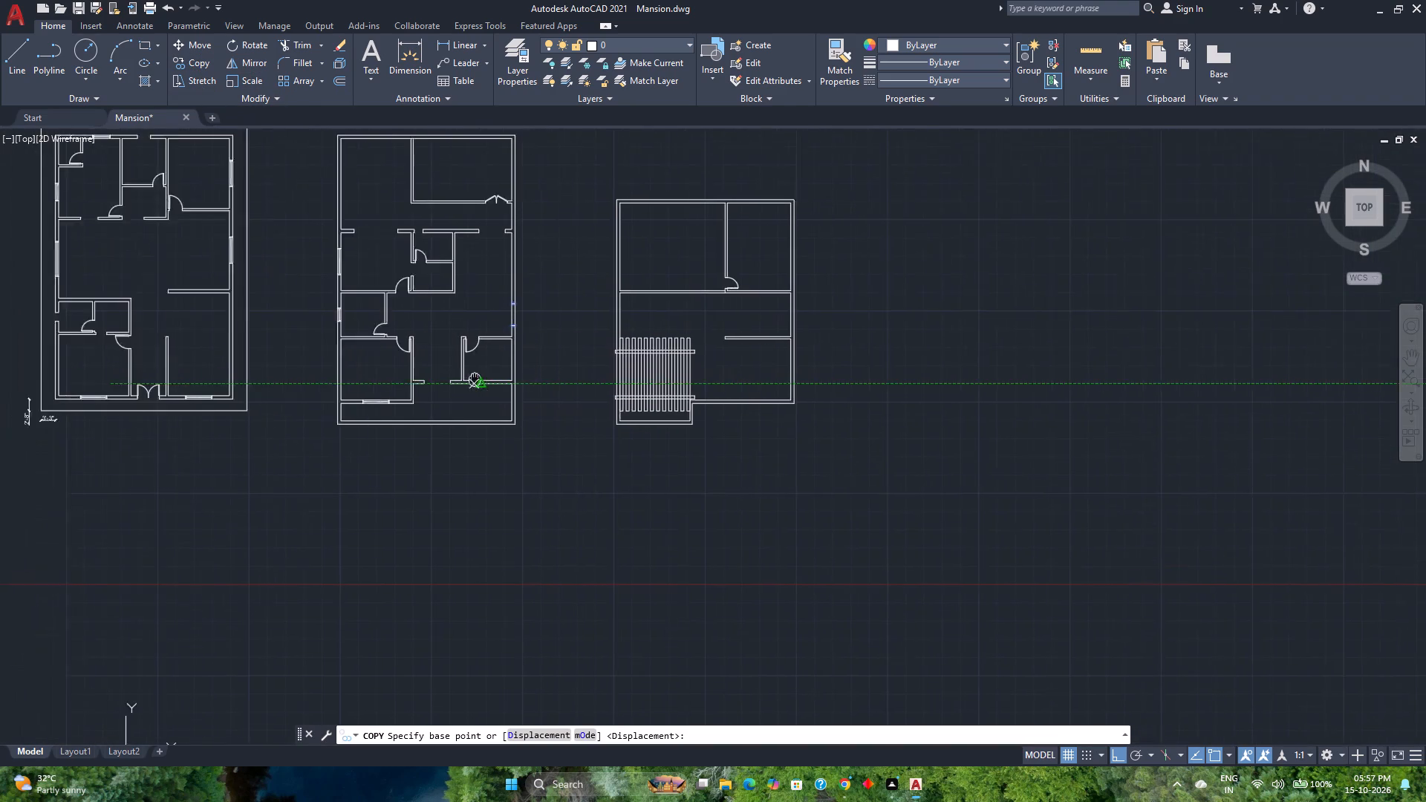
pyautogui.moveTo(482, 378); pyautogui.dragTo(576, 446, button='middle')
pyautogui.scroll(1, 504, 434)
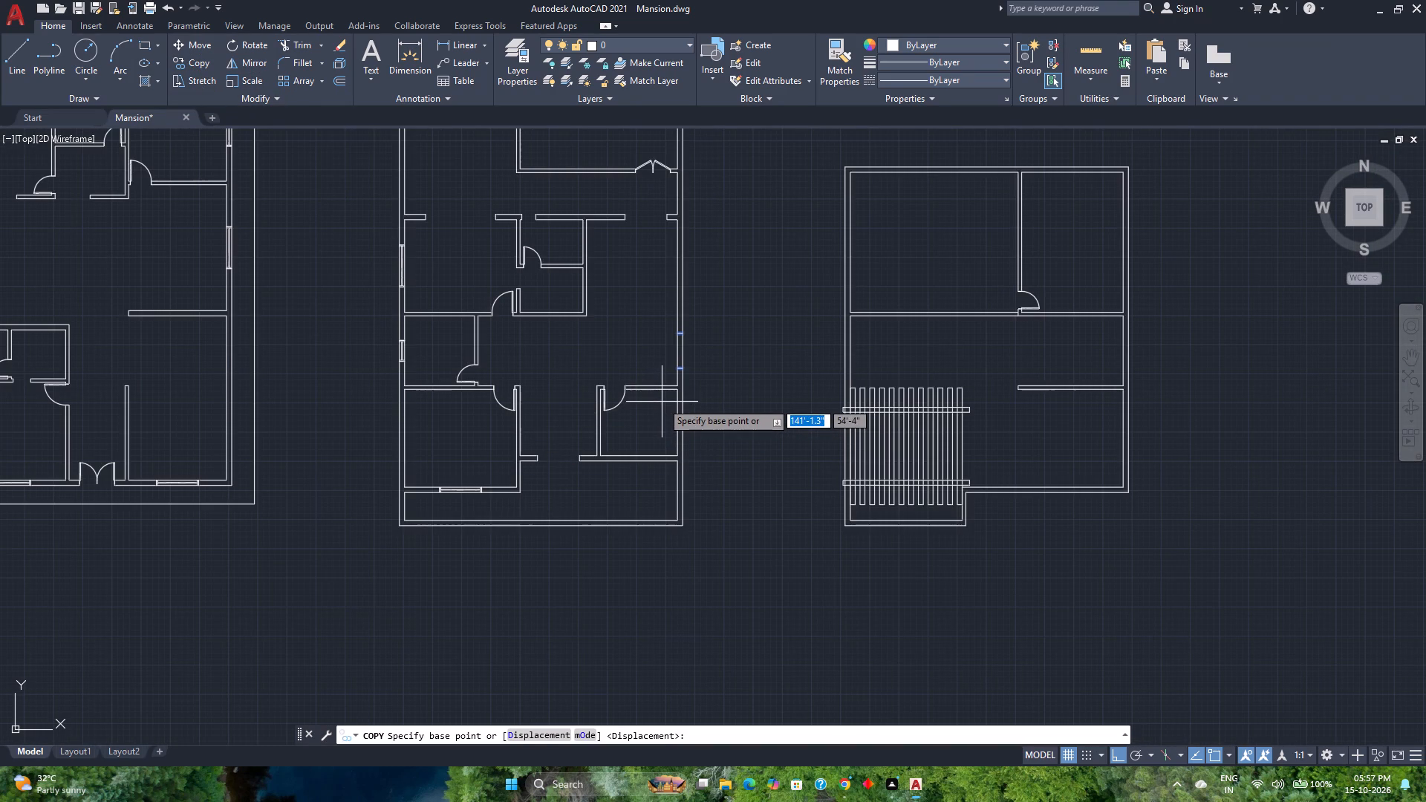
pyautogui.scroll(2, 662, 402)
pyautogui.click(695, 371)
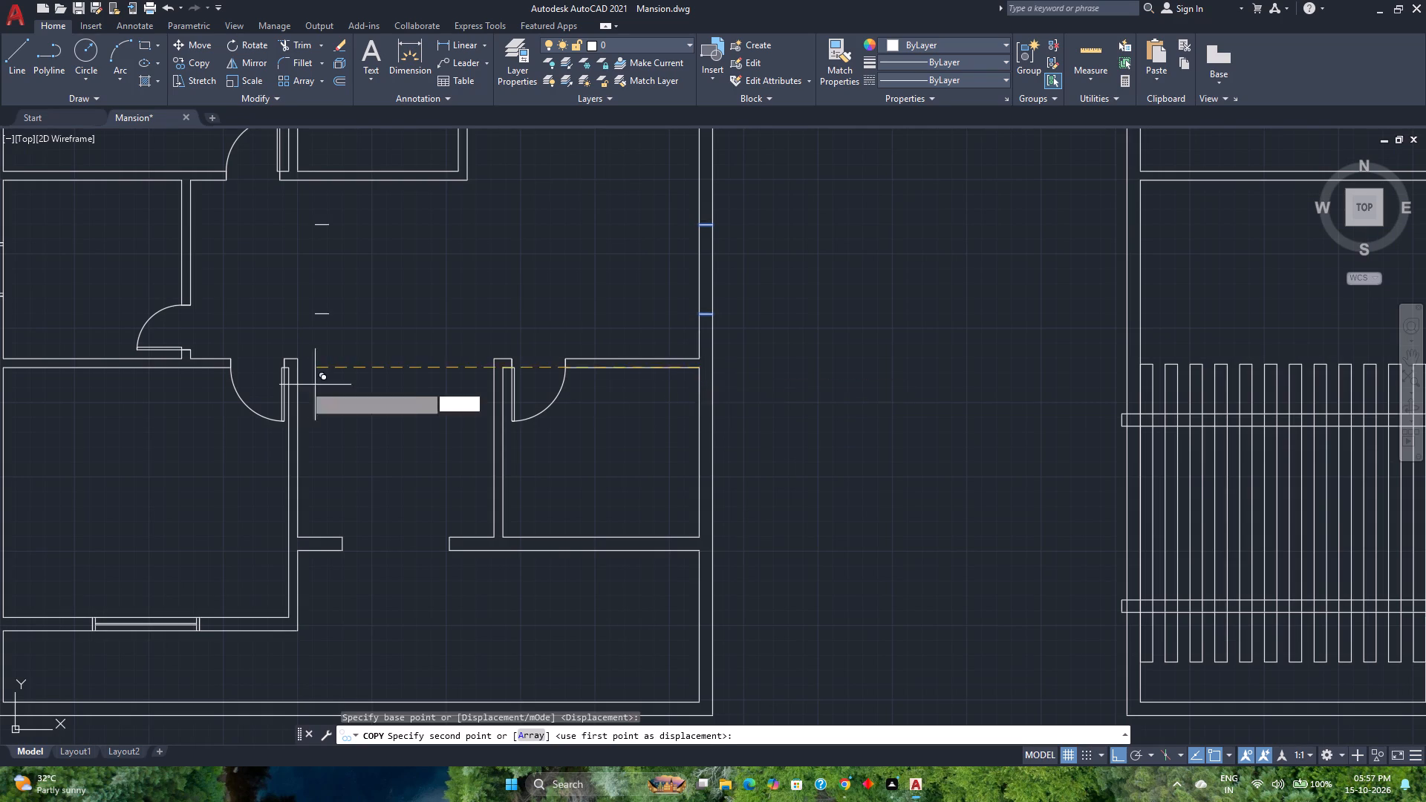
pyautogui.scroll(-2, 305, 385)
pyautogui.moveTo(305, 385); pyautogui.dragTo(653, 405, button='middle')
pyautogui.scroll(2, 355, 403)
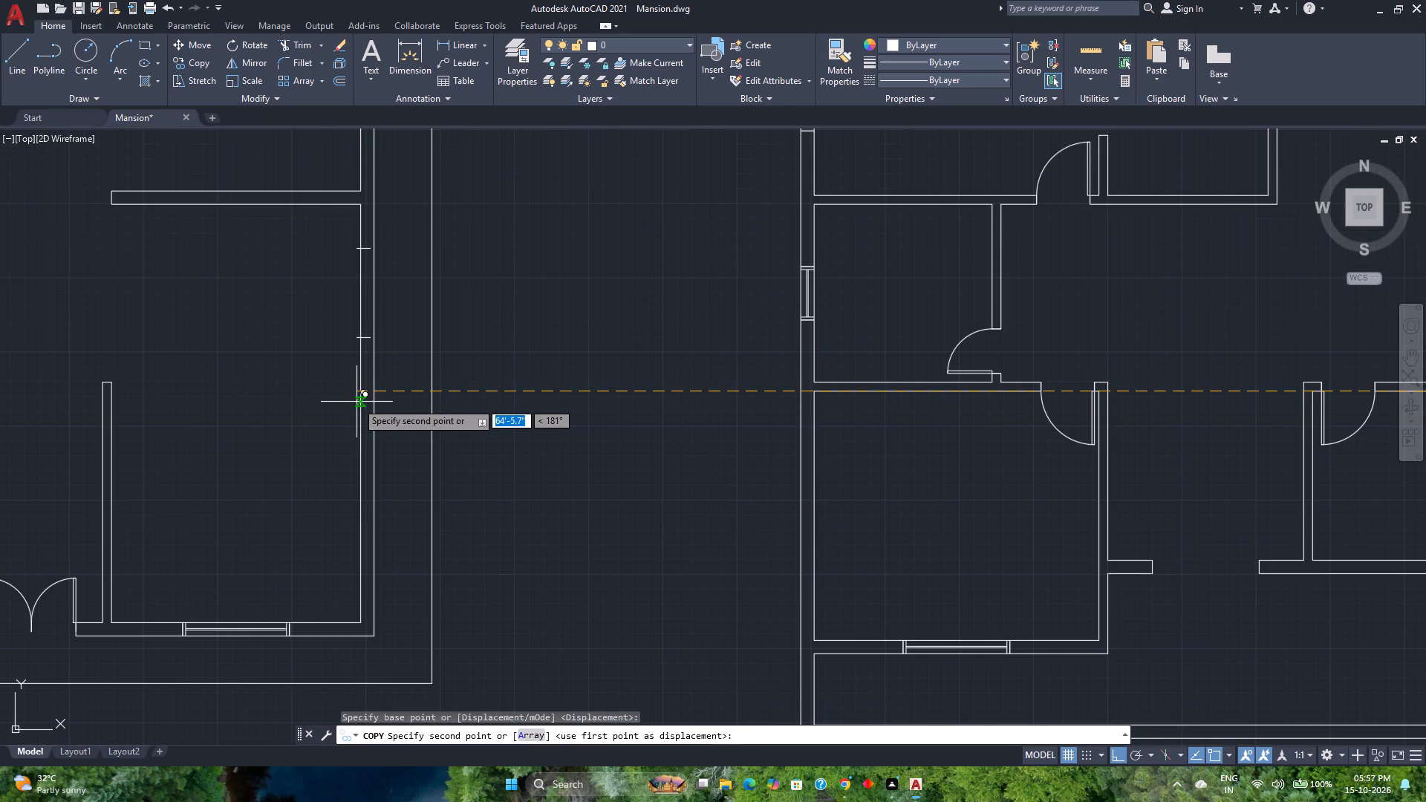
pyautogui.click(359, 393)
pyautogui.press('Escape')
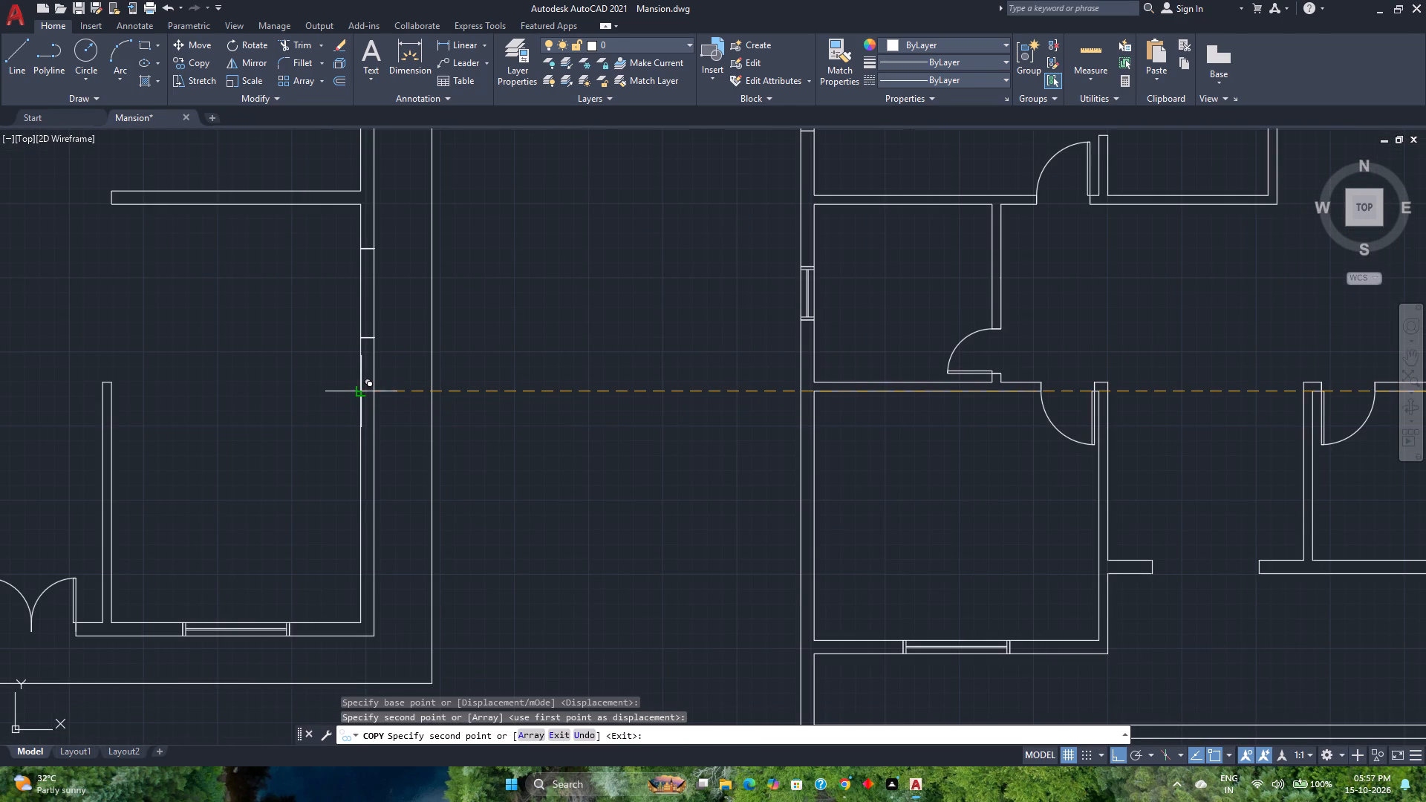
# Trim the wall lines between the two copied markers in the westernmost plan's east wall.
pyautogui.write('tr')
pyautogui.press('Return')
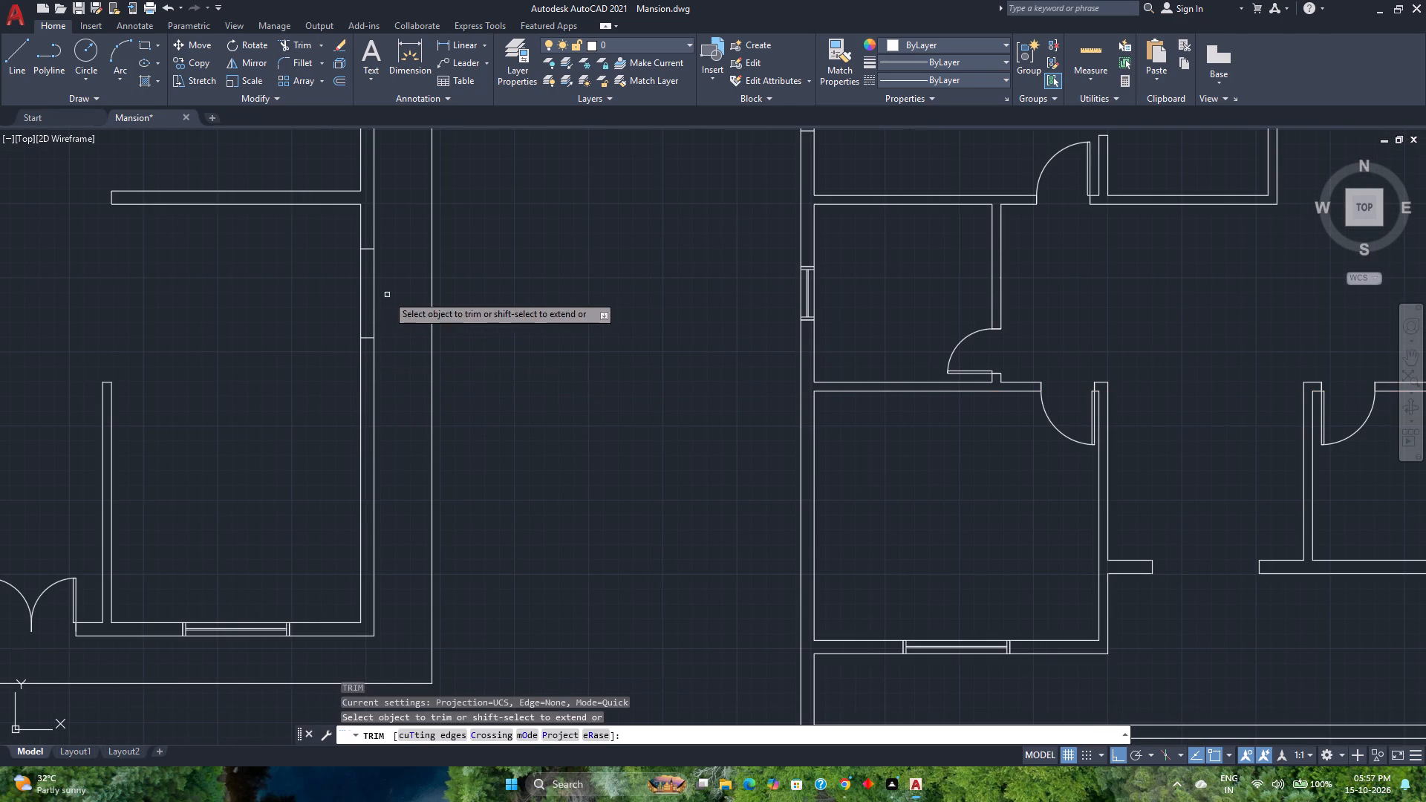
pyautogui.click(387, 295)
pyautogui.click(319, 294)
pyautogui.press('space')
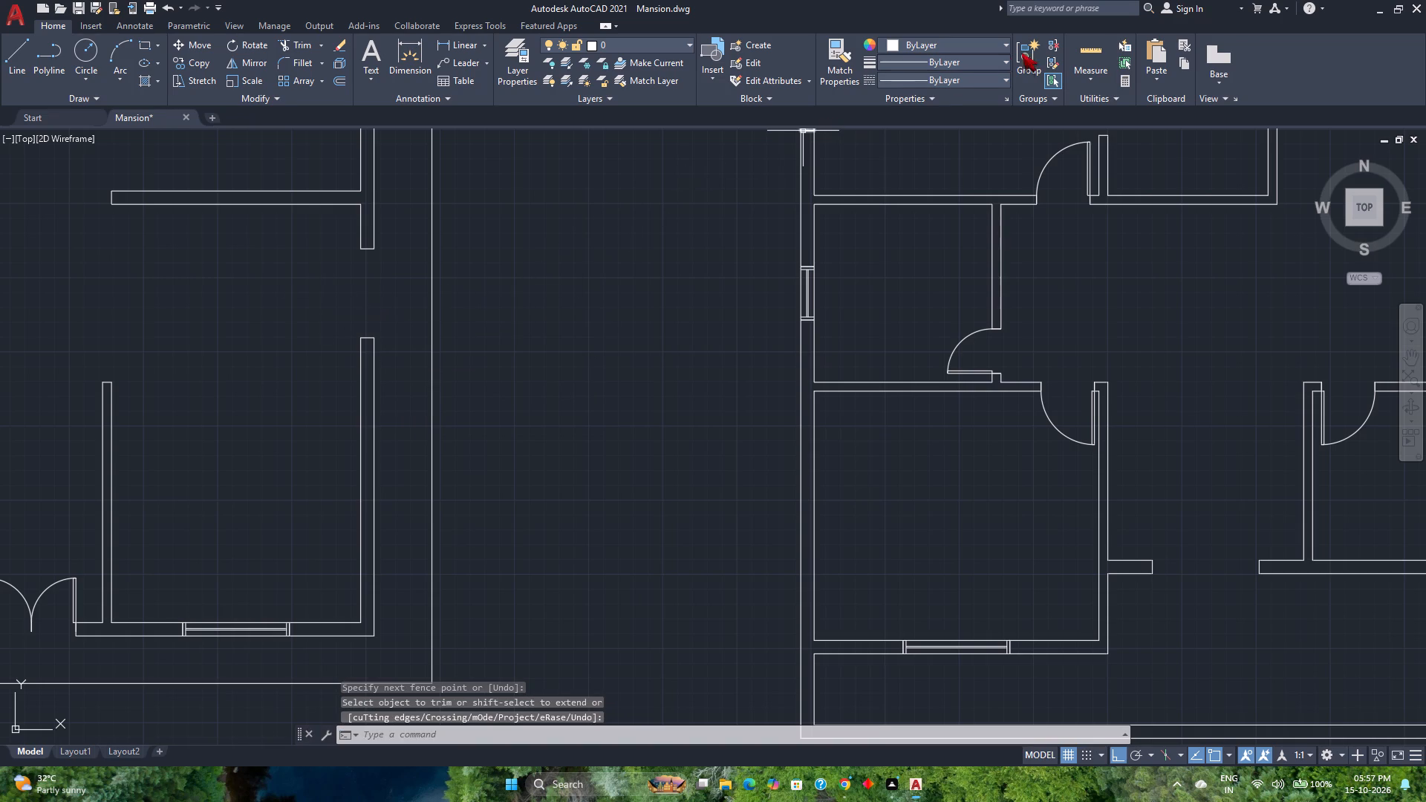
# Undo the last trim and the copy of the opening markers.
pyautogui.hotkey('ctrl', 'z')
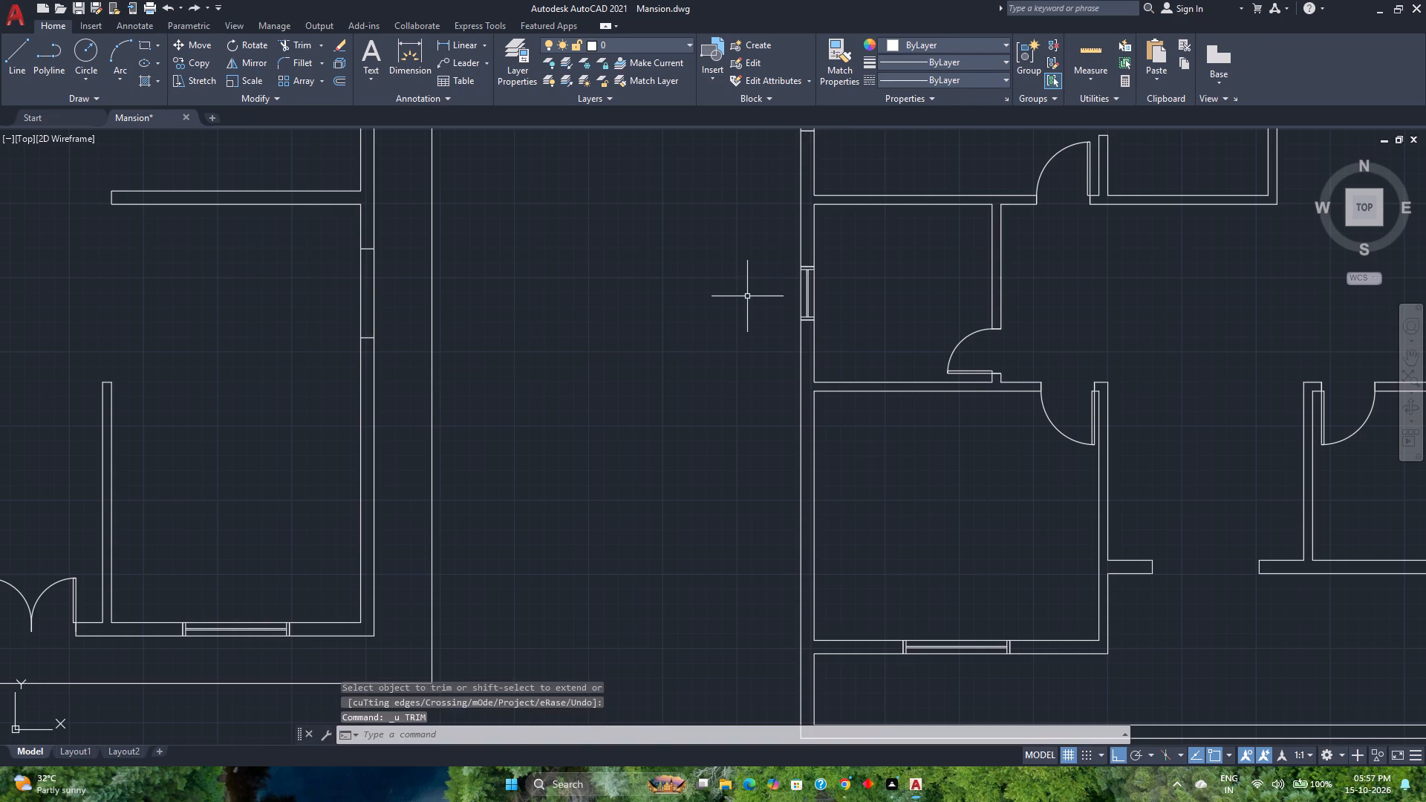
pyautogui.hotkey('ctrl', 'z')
# Trim both wall lines between the two marker lines in the middle plan's east exterior wall to cut the window opening.
pyautogui.scroll(-3, 700, 417)
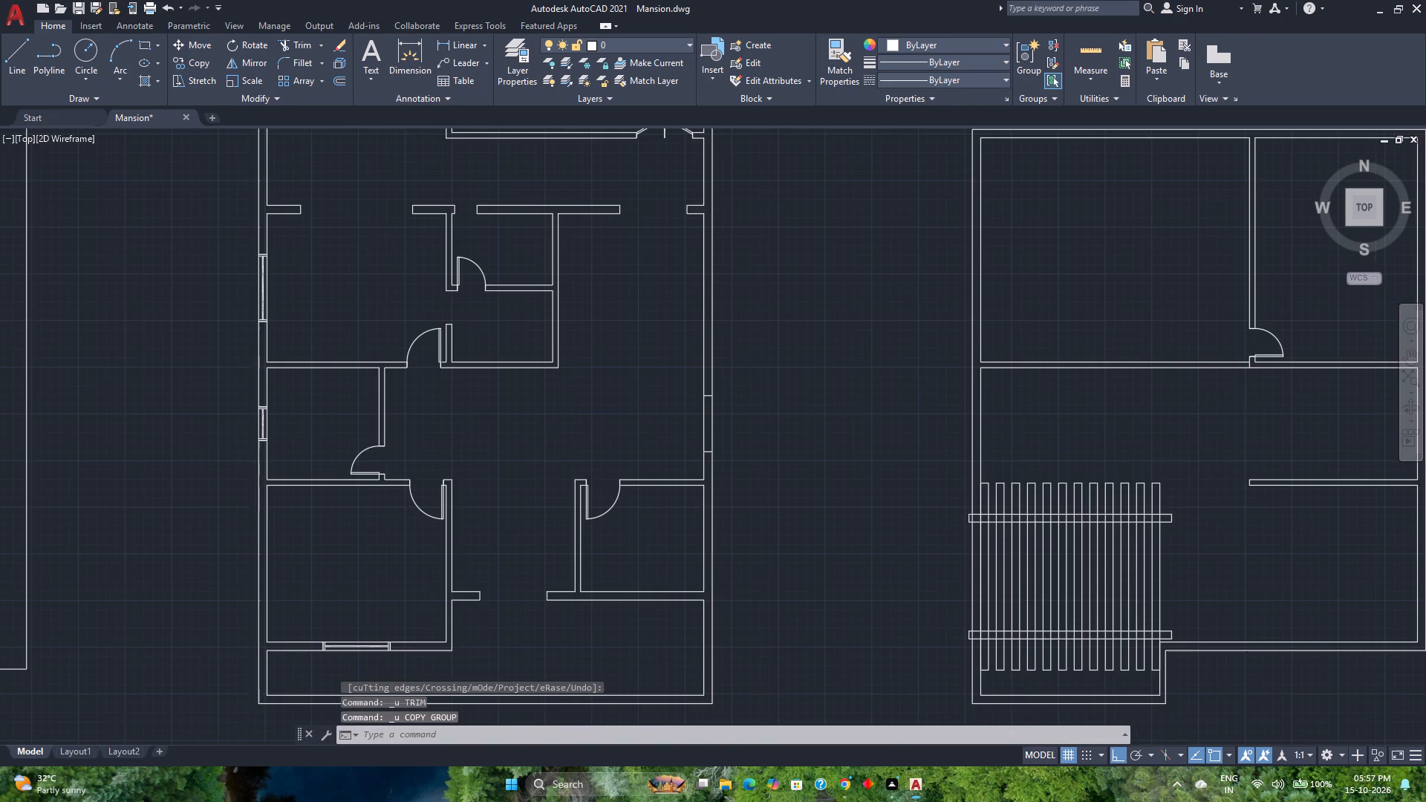
pyautogui.moveTo(700, 417); pyautogui.dragTo(431, 408, button='middle')
pyautogui.scroll(3, 446, 420)
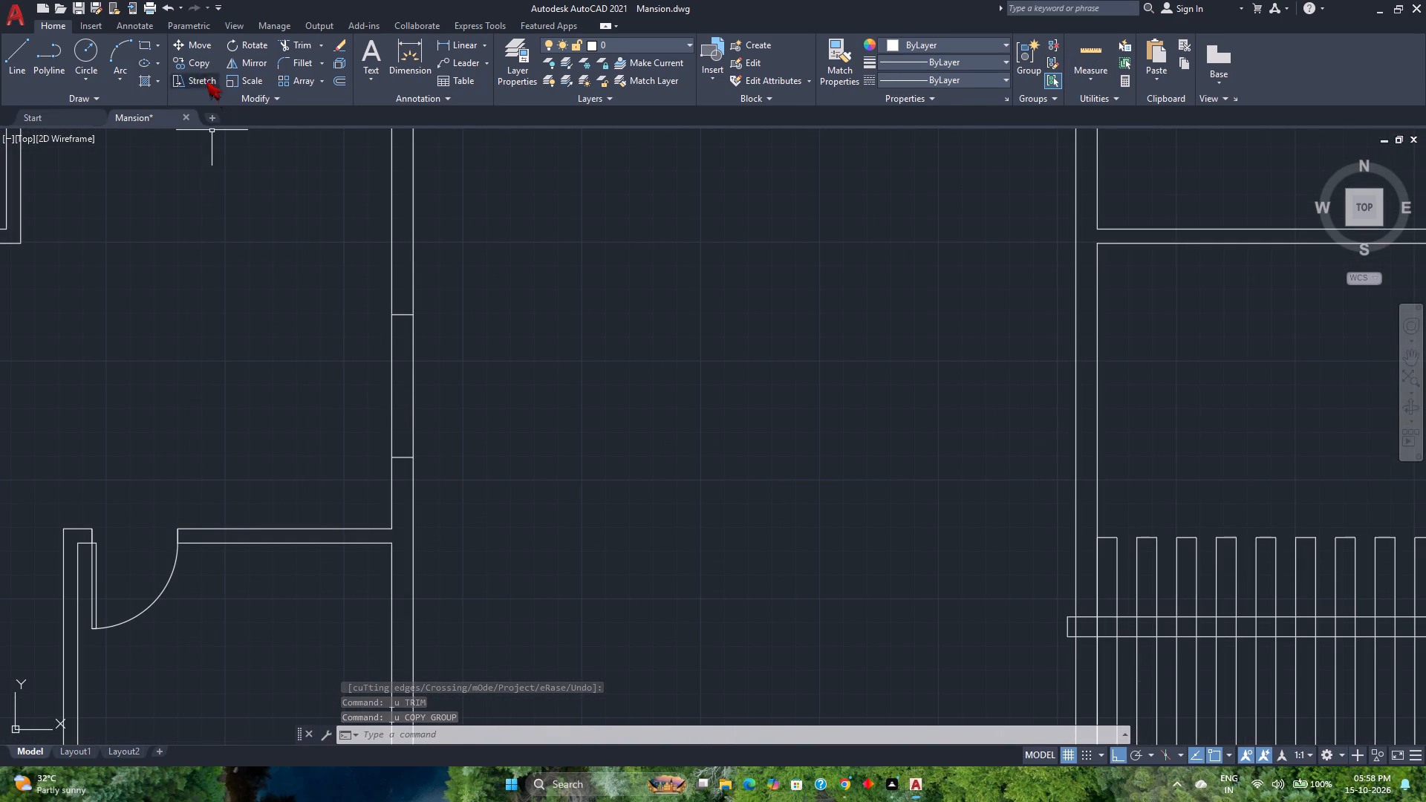
pyautogui.press('t')
pyautogui.press('r')
pyautogui.press('Return')
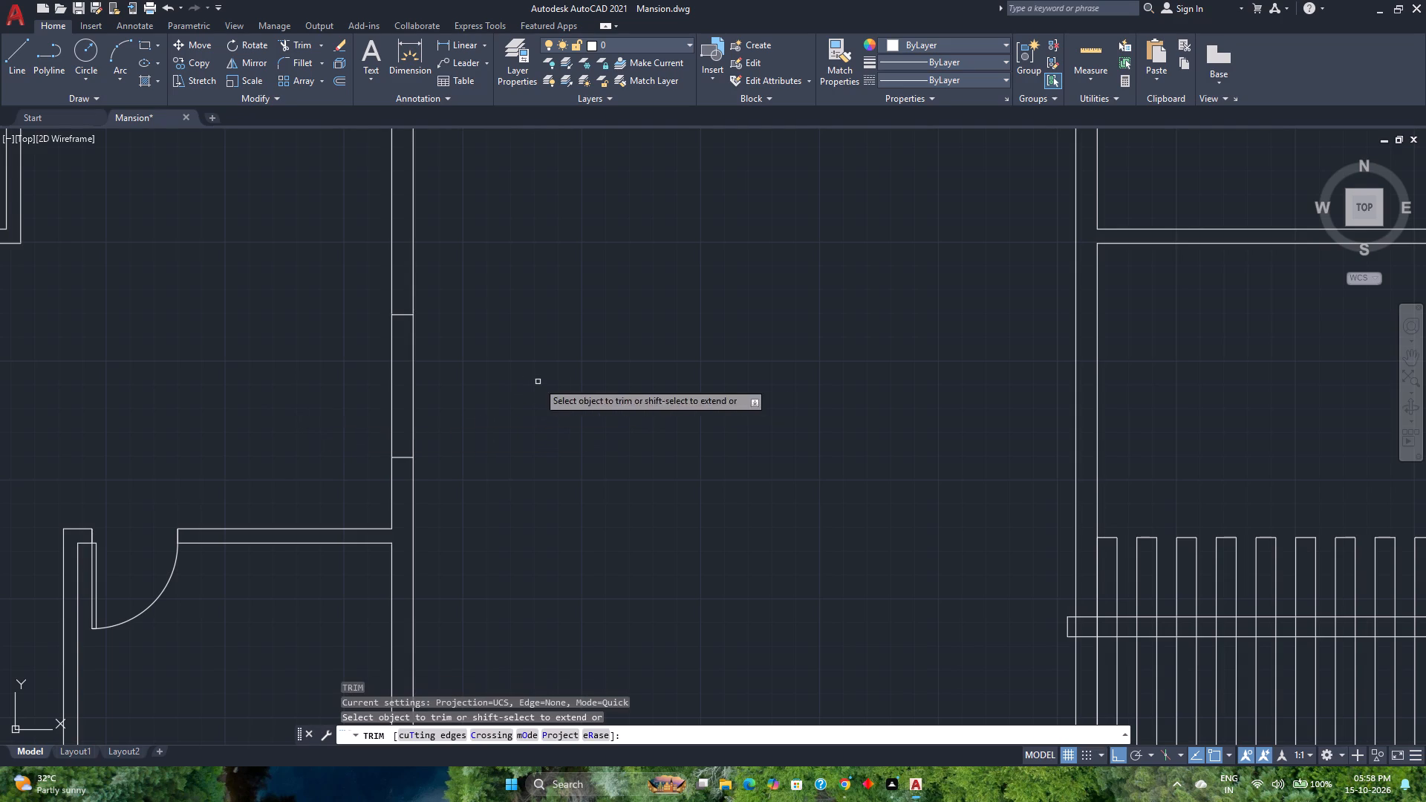
pyautogui.click(622, 396)
pyautogui.click(266, 397)
pyautogui.press('space')
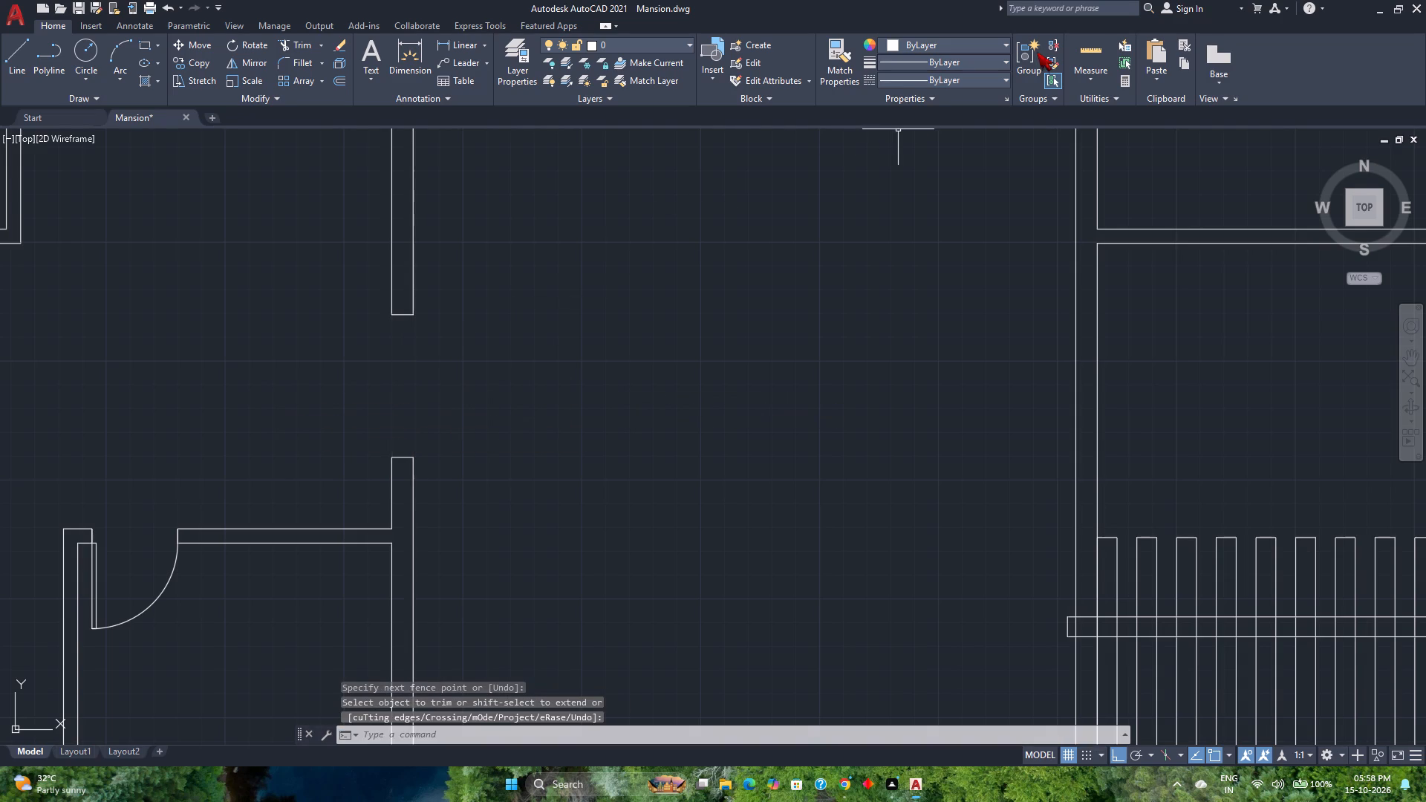
# Measure the new opening in the middle plan's east wall.
pyautogui.click(1081, 48)
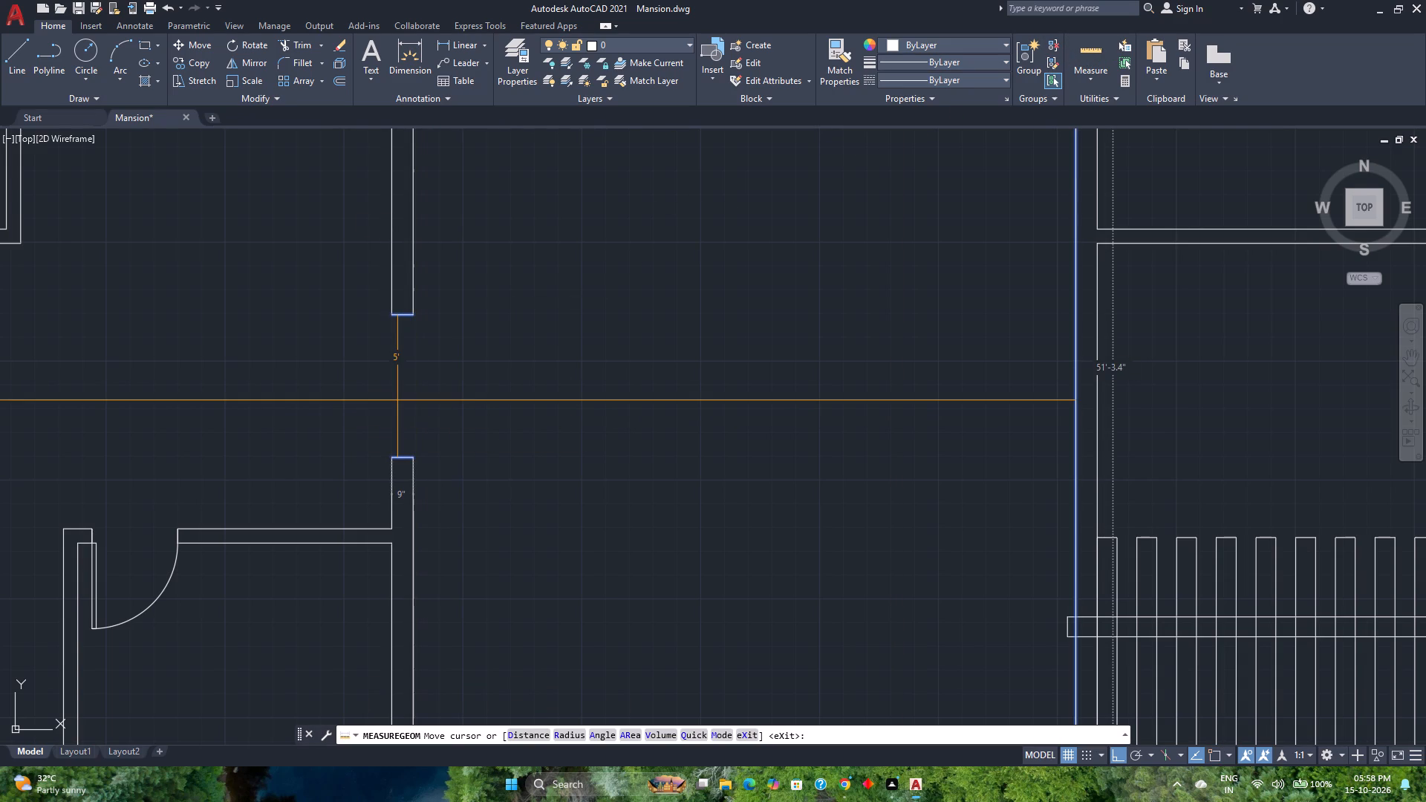
pyautogui.press('Escape')
# Draw a 9" by 5' upright rectangle in the empty space between the middle and easternmost plans.
pyautogui.click(143, 48)
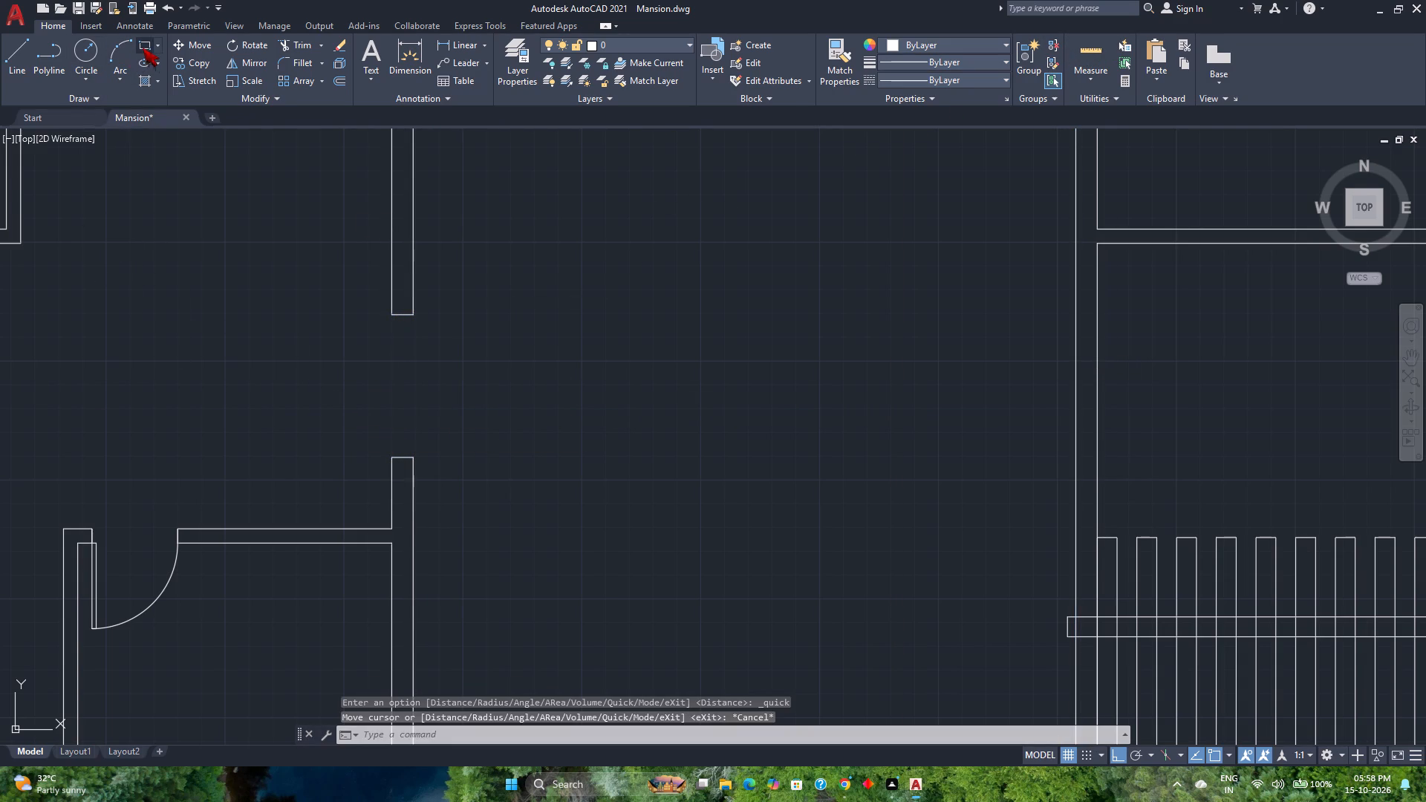
pyautogui.click(817, 517)
pyautogui.write("9,5'")
pyautogui.press('Return')
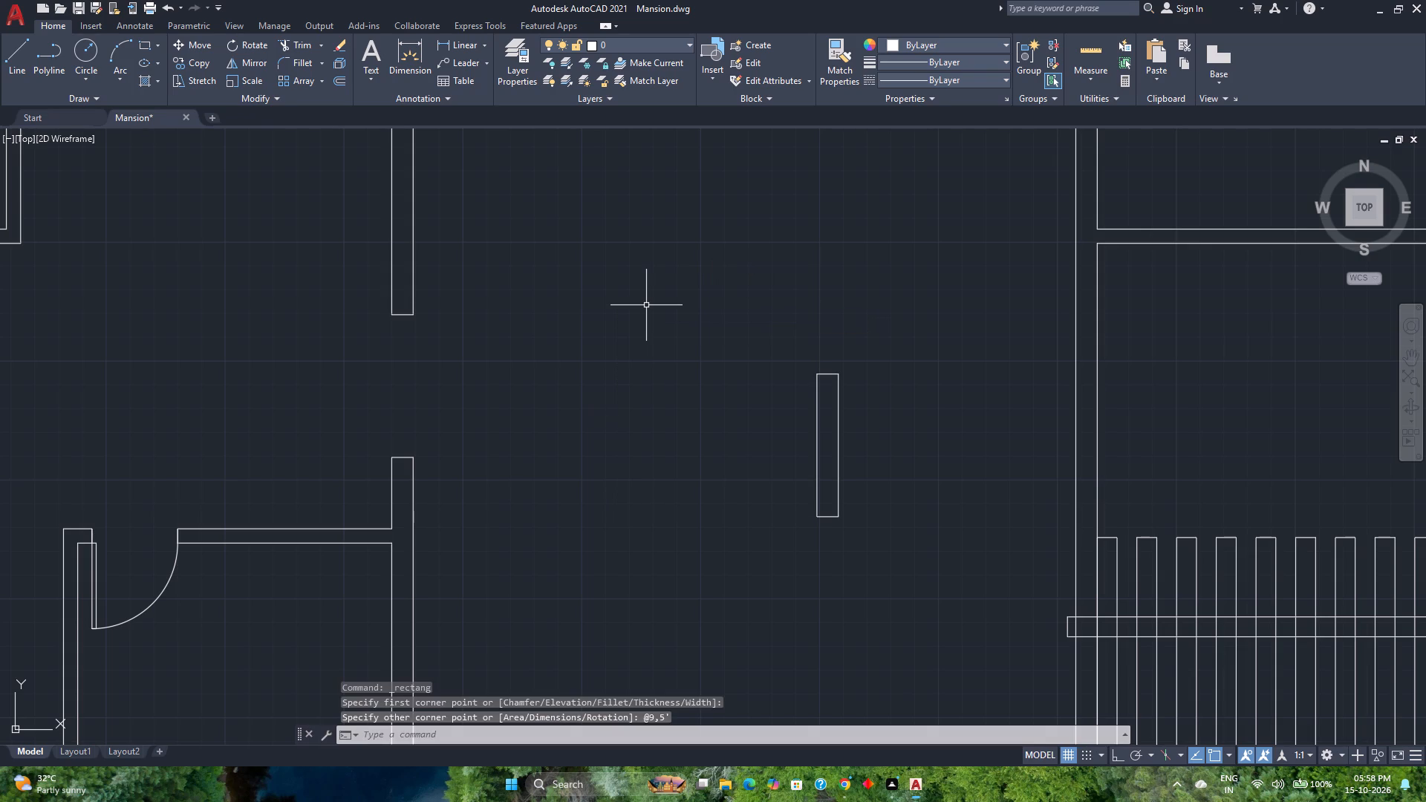
# Explode the new 9" by 5' rectangle into separate lines.
pyautogui.moveTo(925, 561); pyautogui.dragTo(881, 527)
pyautogui.click(716, 353)
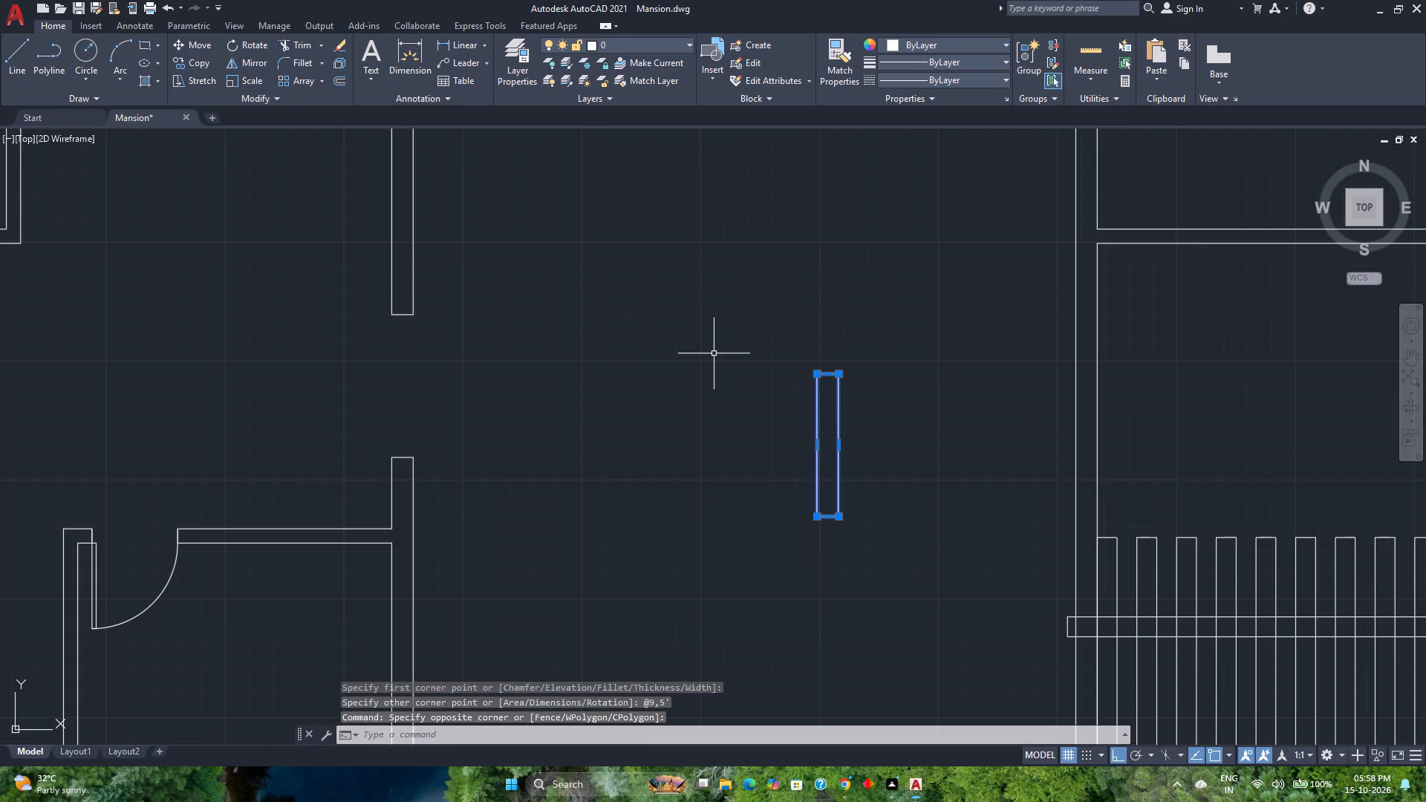
pyautogui.press('e')
pyautogui.press('x')
pyautogui.press('p')
pyautogui.write('lo')
pyautogui.press('Return')
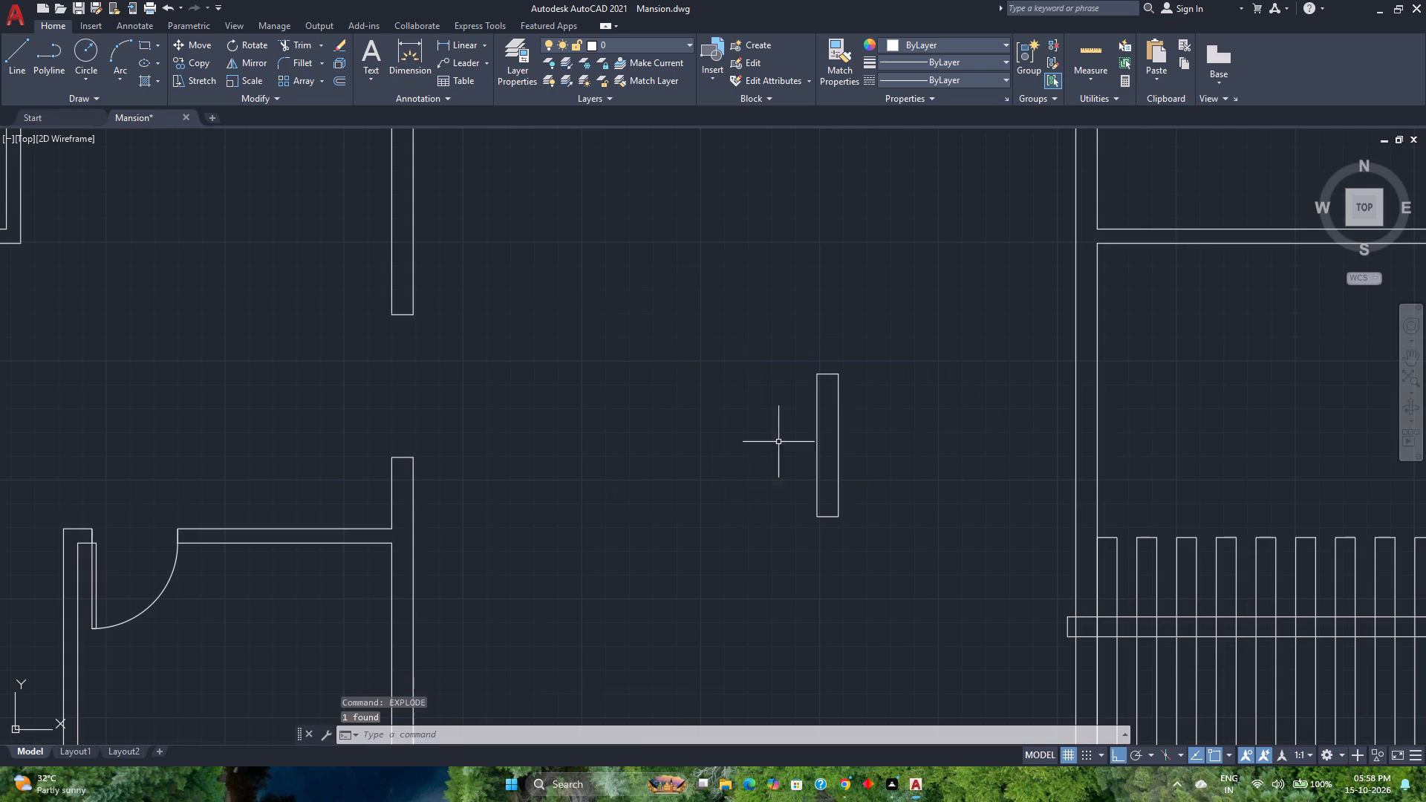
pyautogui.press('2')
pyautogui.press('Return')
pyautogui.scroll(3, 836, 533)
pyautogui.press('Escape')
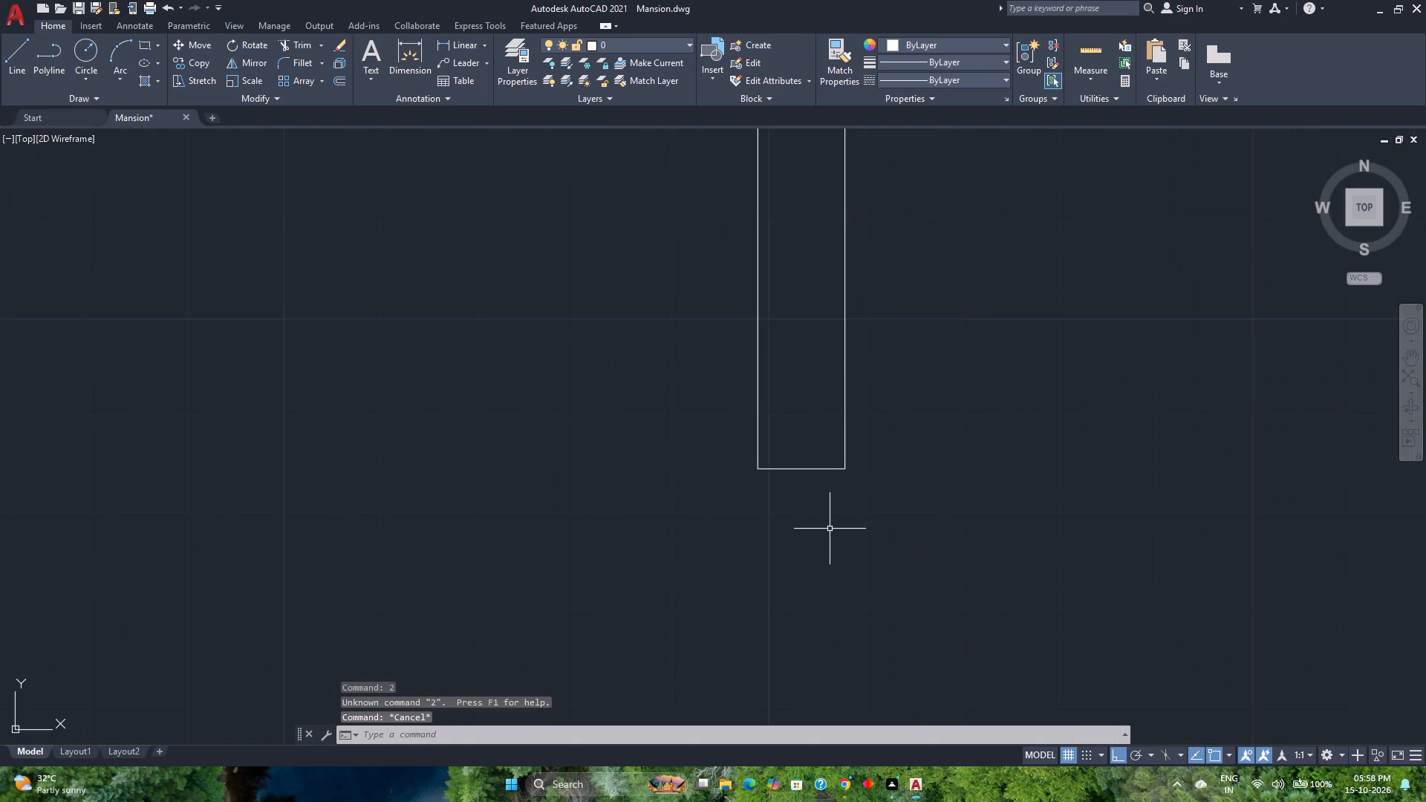
# Offset both short ends of the exploded 5' rectangle inward by 2" to form the inner frame lines.
pyautogui.press('o')
pyautogui.press('Return')
pyautogui.press('2')
pyautogui.press('Return')
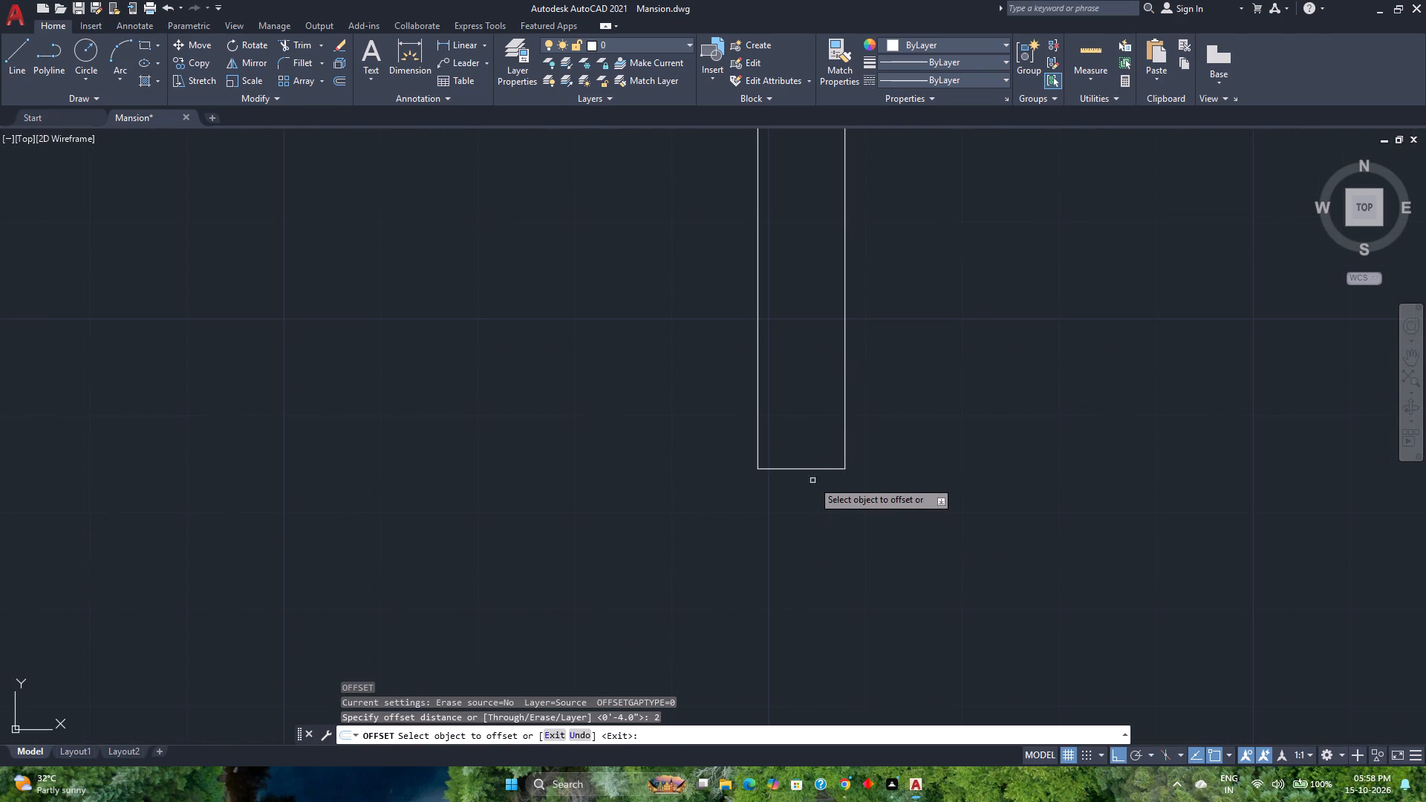
pyautogui.click(807, 469)
pyautogui.click(785, 351)
pyautogui.scroll(-1, 785, 351)
pyautogui.moveTo(785, 351); pyautogui.dragTo(759, 709, button='middle')
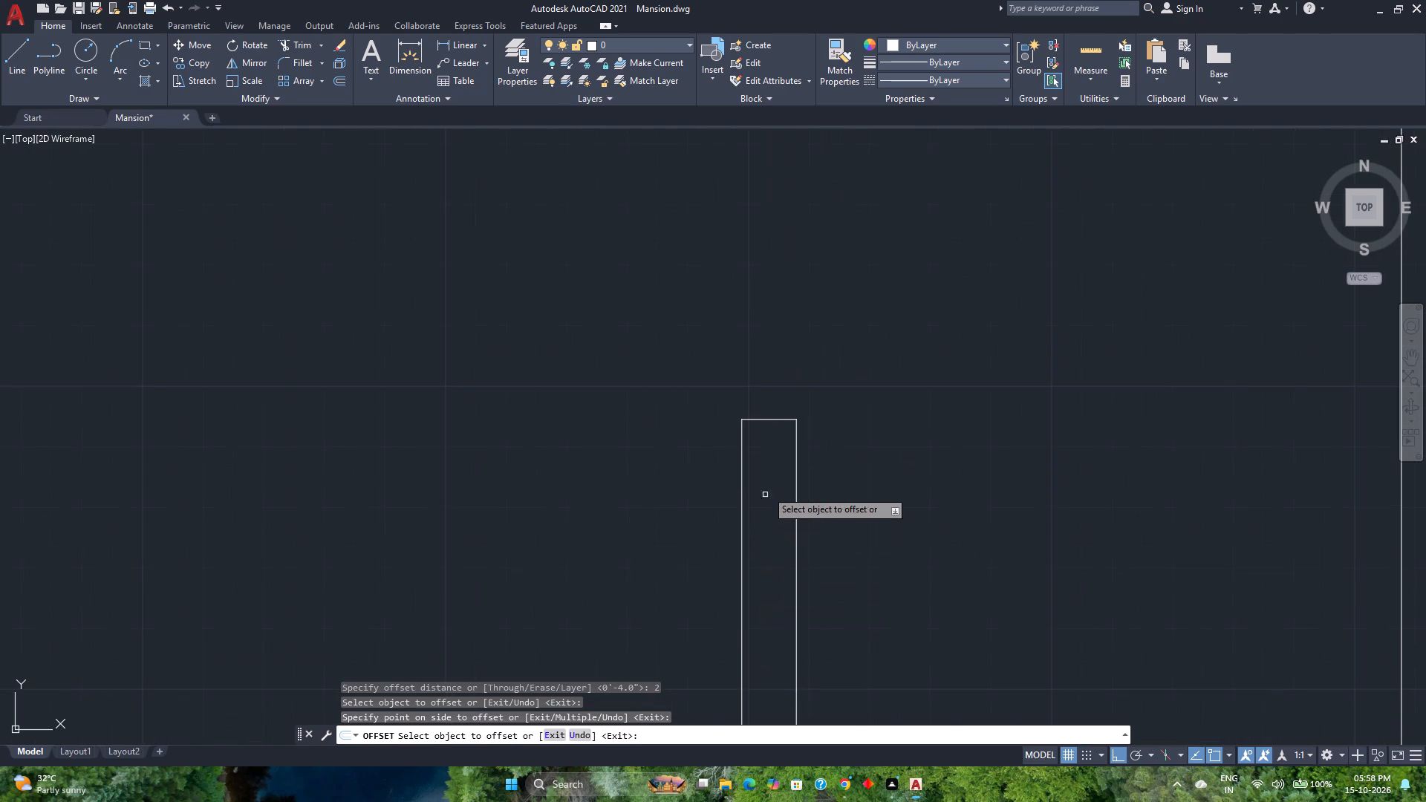
pyautogui.click(774, 417)
pyautogui.click(769, 514)
# Offset both long sides of the exploded 5' rectangle inward by 4" to form the glass lines.
pyautogui.click(798, 522)
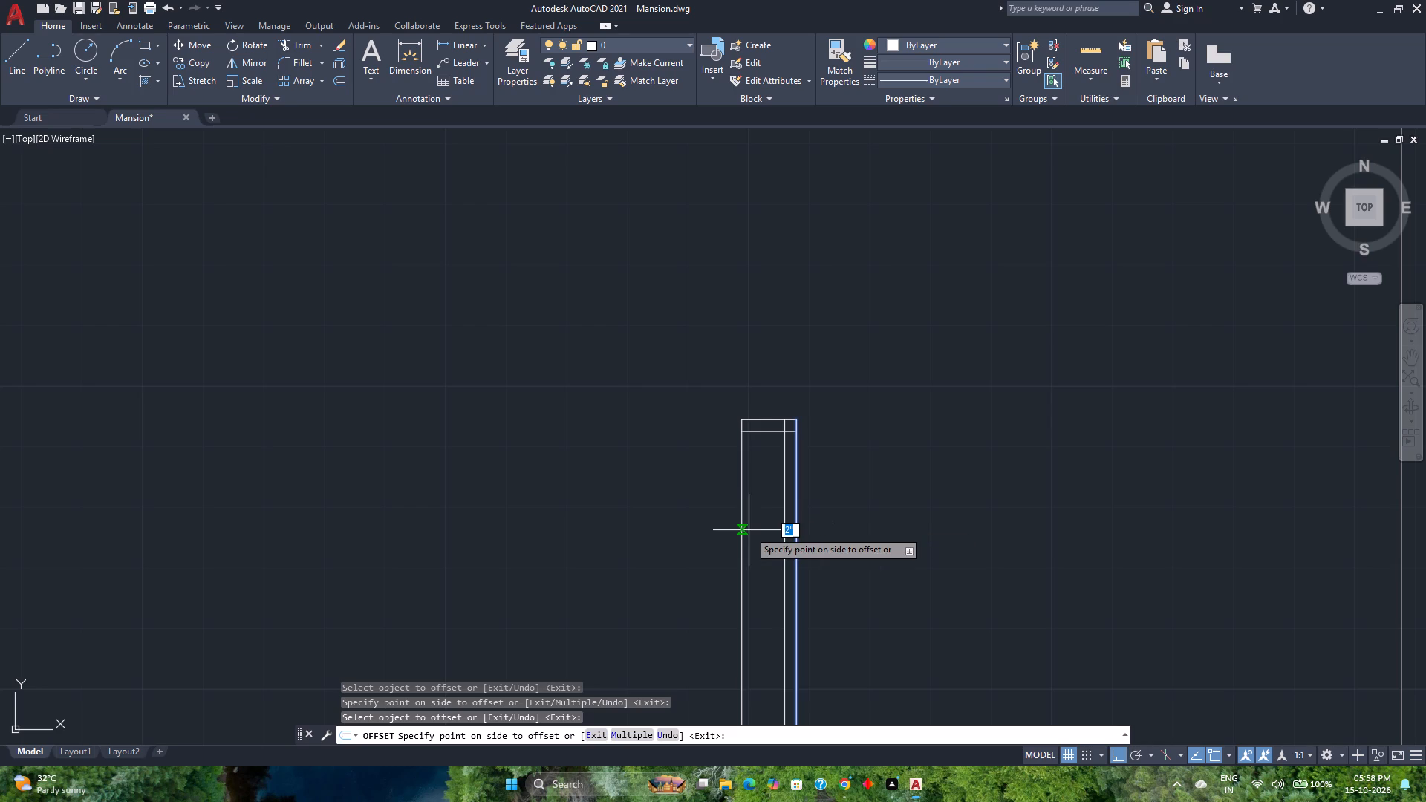
pyautogui.press('4')
pyautogui.press('Return')
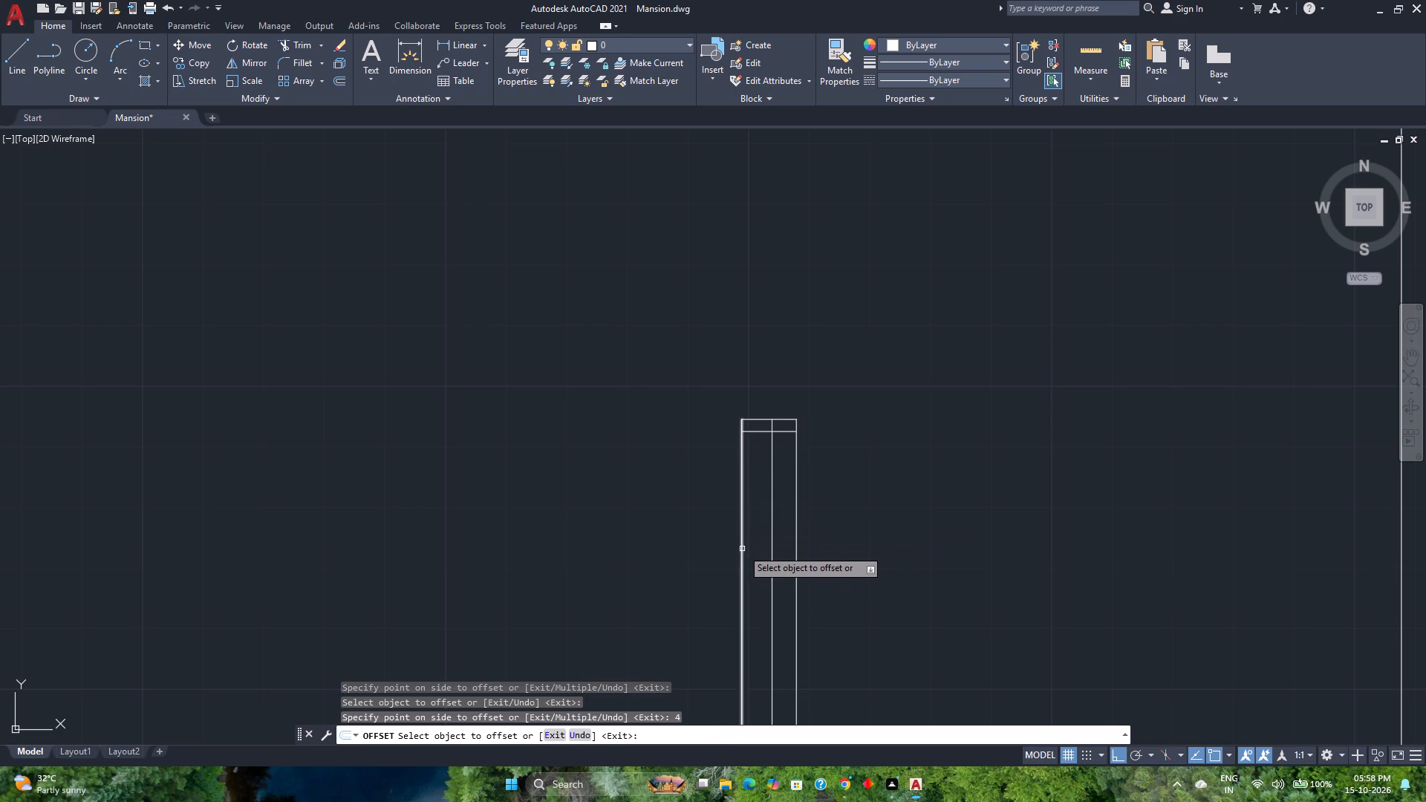
pyautogui.click(742, 552)
pyautogui.press('4')
pyautogui.press('Return')
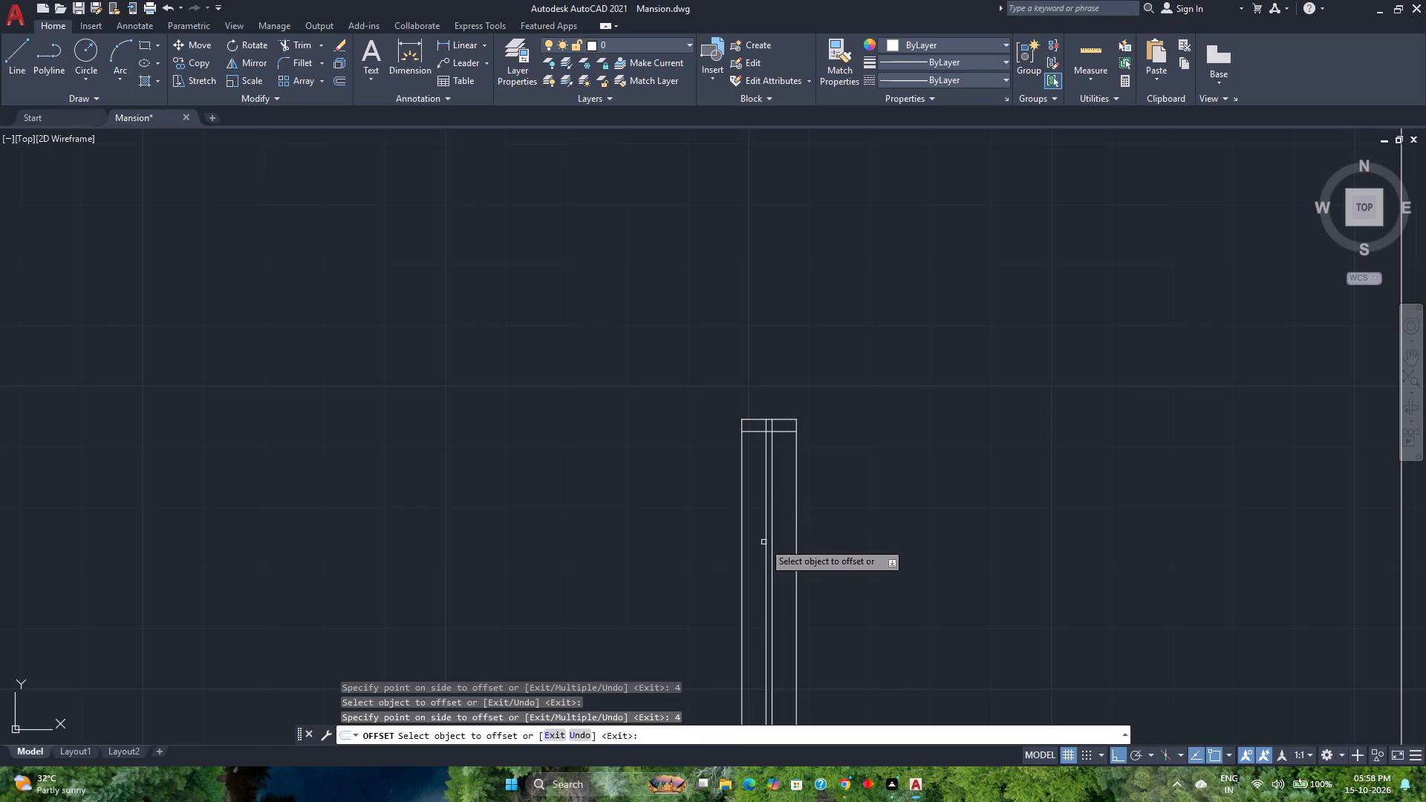
# Trim the two glass lines out of the frame strips at both ends of the new 5' window.
pyautogui.press('space')
pyautogui.write('tr')
pyautogui.press('Return')
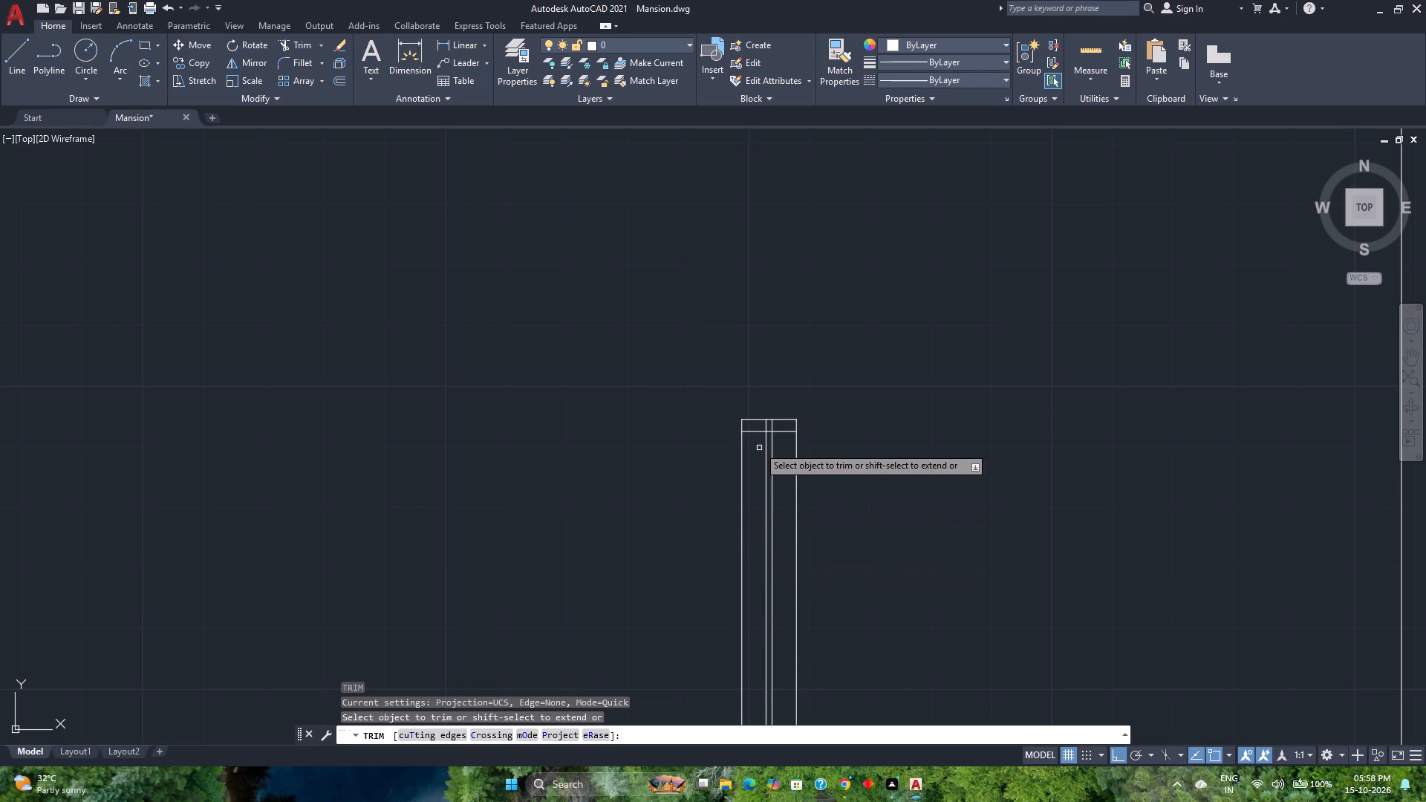
pyautogui.scroll(4, 781, 423)
pyautogui.click(770, 432)
pyautogui.click(653, 443)
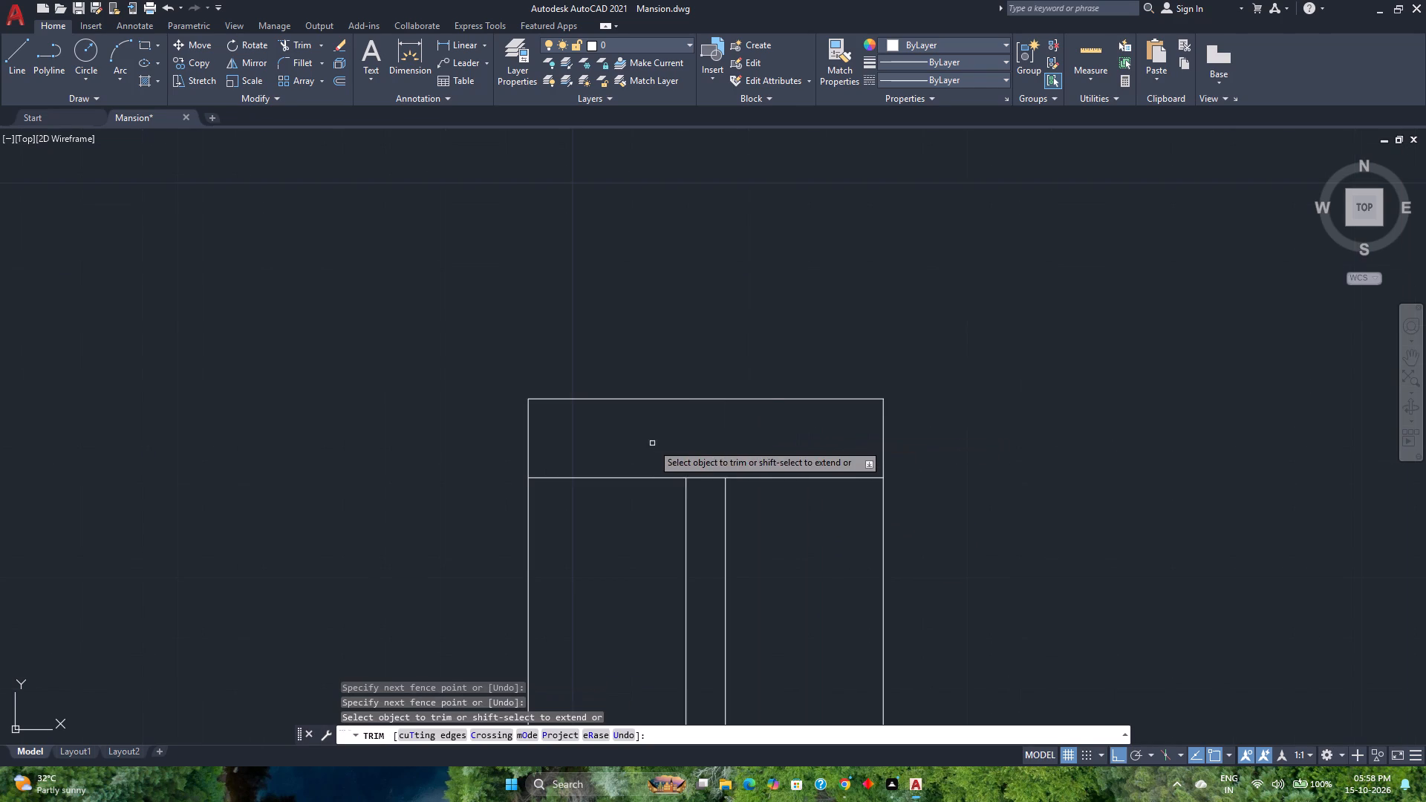
pyautogui.scroll(-5, 652, 443)
pyautogui.moveTo(721, 590); pyautogui.dragTo(769, 420, button='middle')
pyautogui.middleClick(769, 419)
pyautogui.scroll(4, 738, 483)
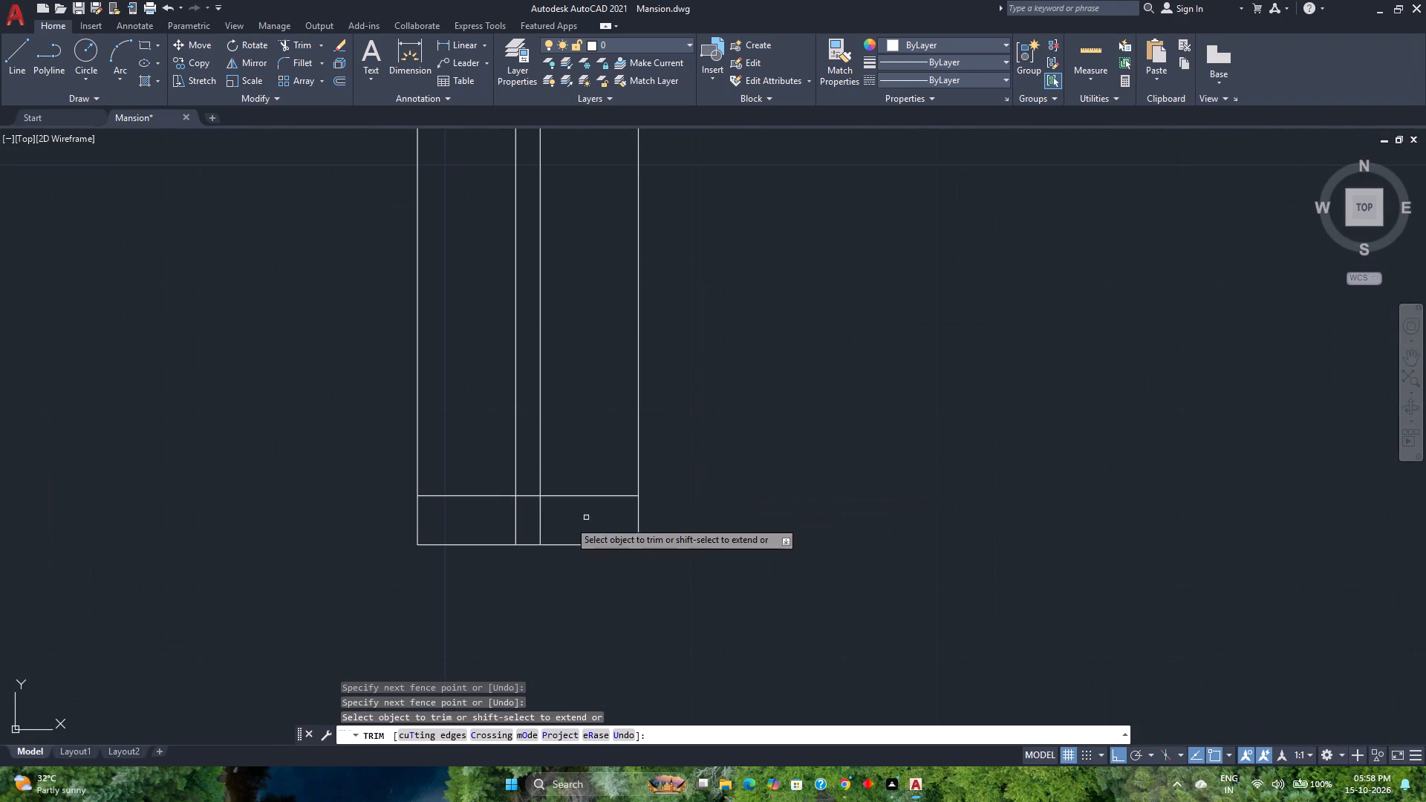
pyautogui.click(559, 524)
pyautogui.click(485, 525)
pyautogui.press('space')
pyautogui.scroll(-3, 486, 525)
pyautogui.moveTo(486, 525); pyautogui.dragTo(525, 570, button='middle')
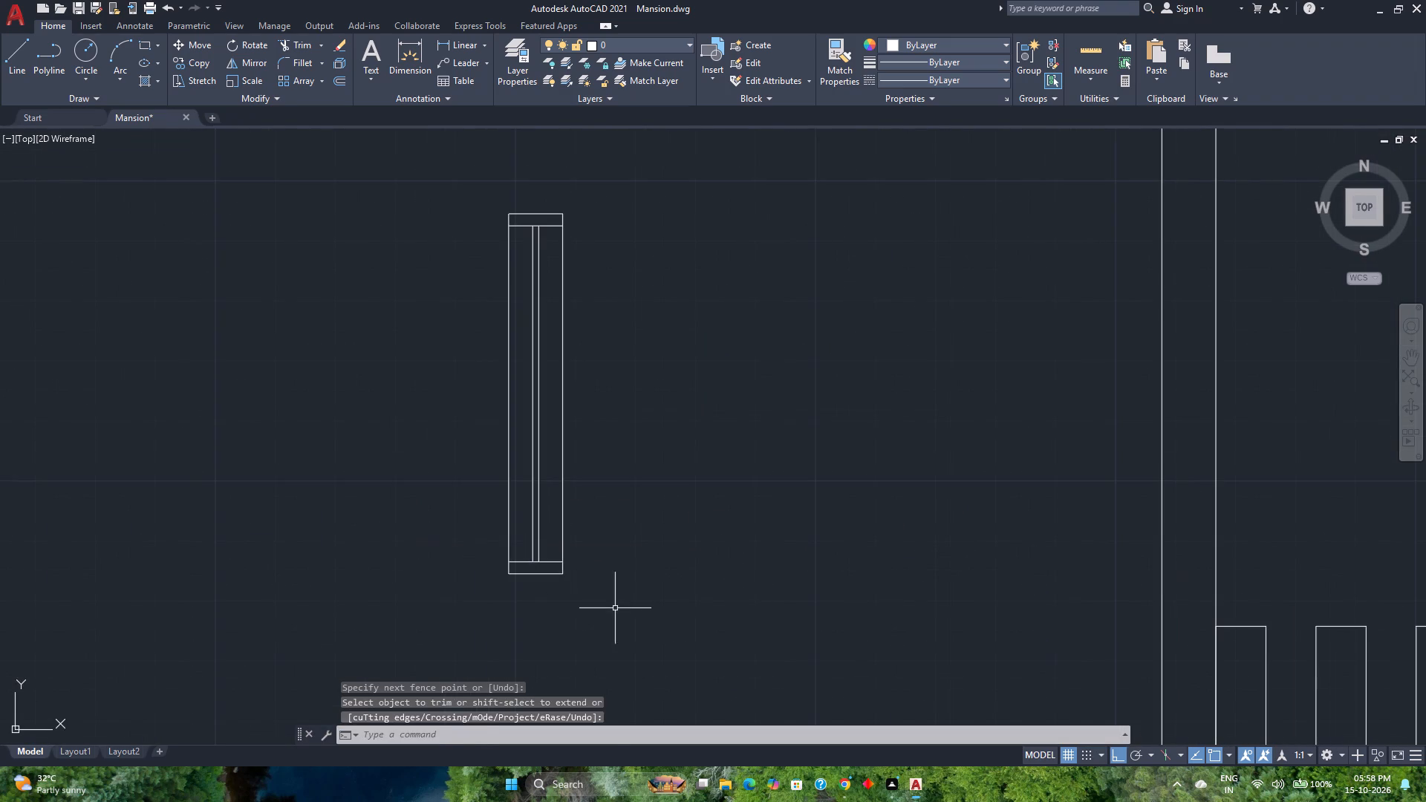
# Join the 5' window's connected lines and group the whole window into one object.
pyautogui.moveTo(619, 613); pyautogui.dragTo(616, 607)
pyautogui.click(436, 191)
pyautogui.press('j')
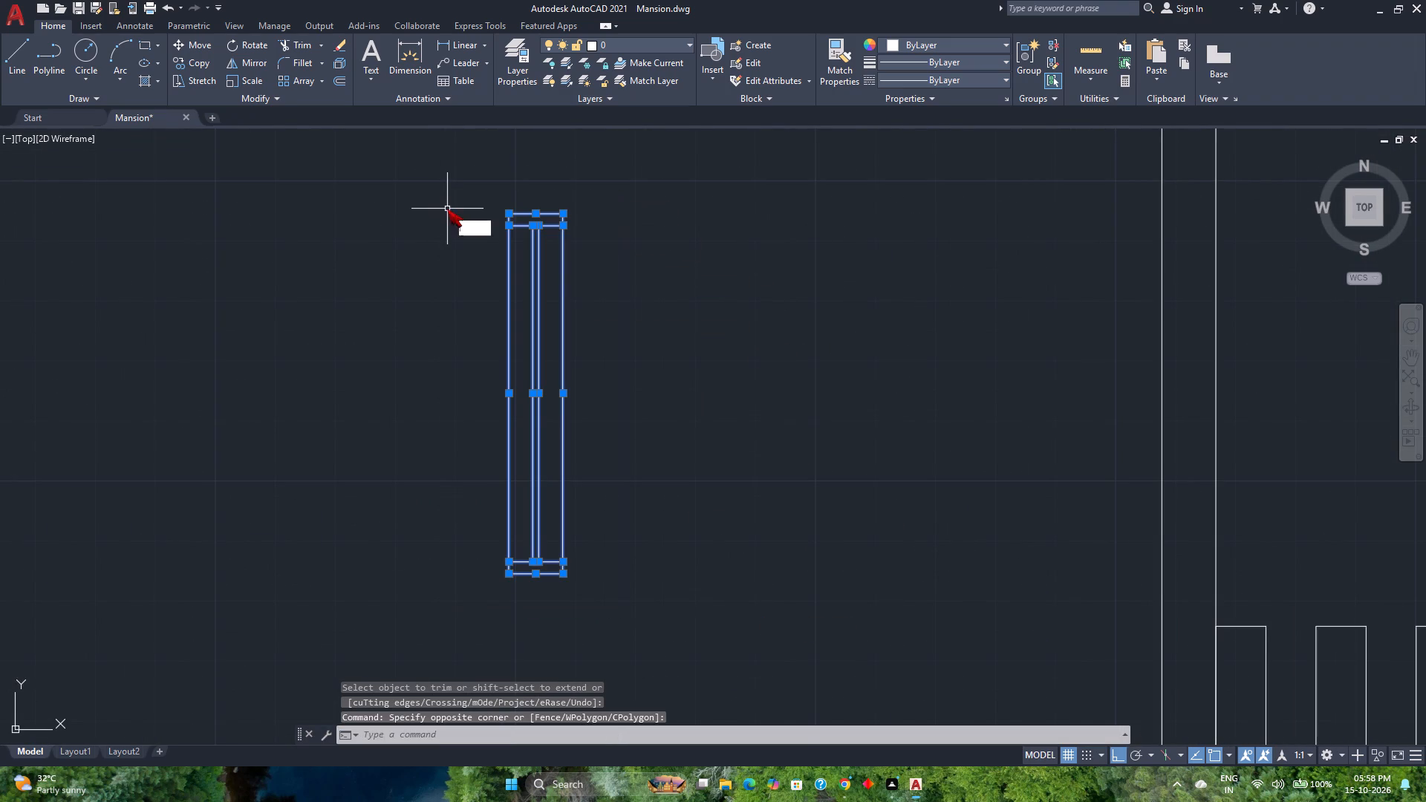
pyautogui.press('Return')
pyautogui.click(638, 593)
pyautogui.click(427, 172)
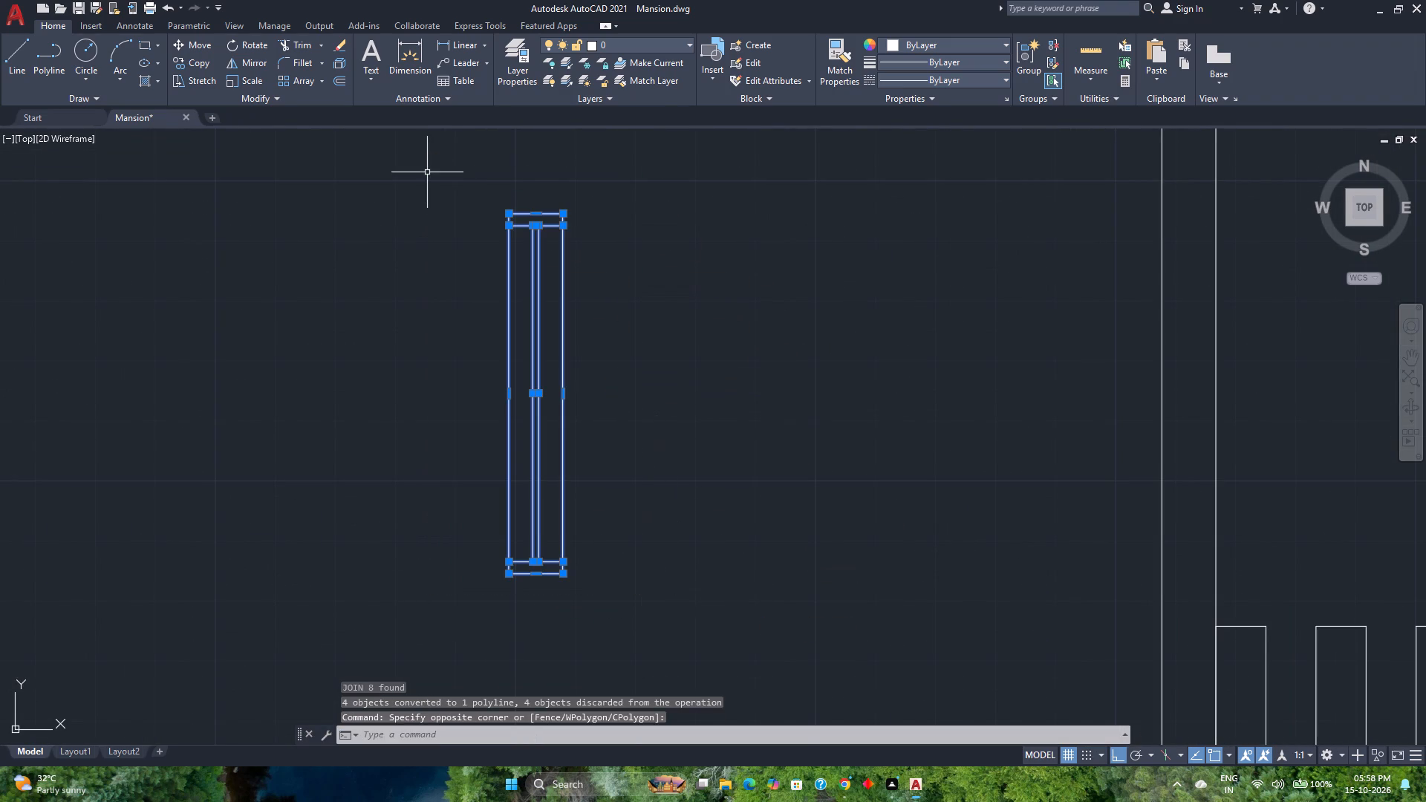
pyautogui.press('g')
pyautogui.press('Return')
# Move the grouped 5' window by its upper outer corner into the opening in the middle plan's east wall.
pyautogui.scroll(-2, 556, 312)
pyautogui.moveTo(556, 318); pyautogui.dragTo(605, 403, button='middle')
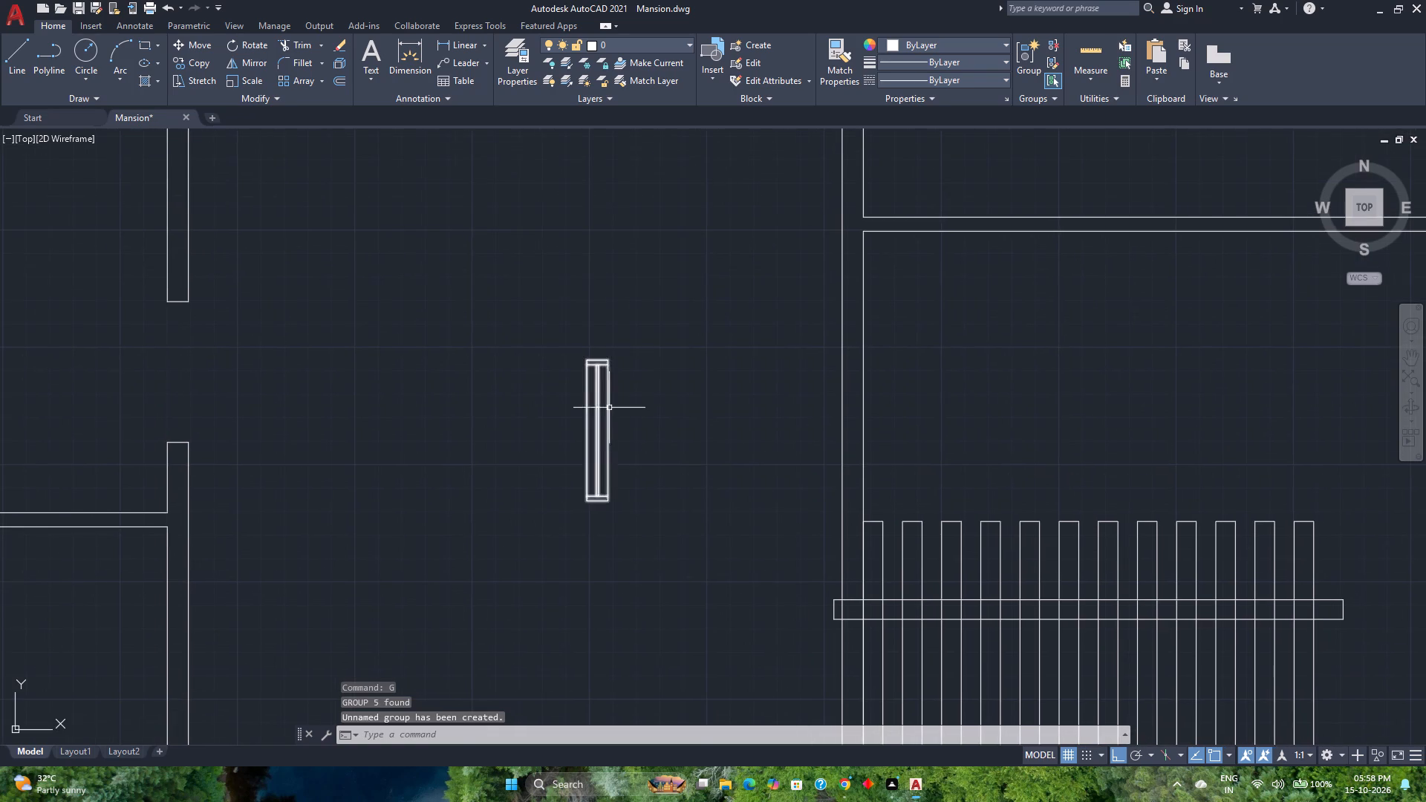
pyautogui.press('m')
pyautogui.press('Return')
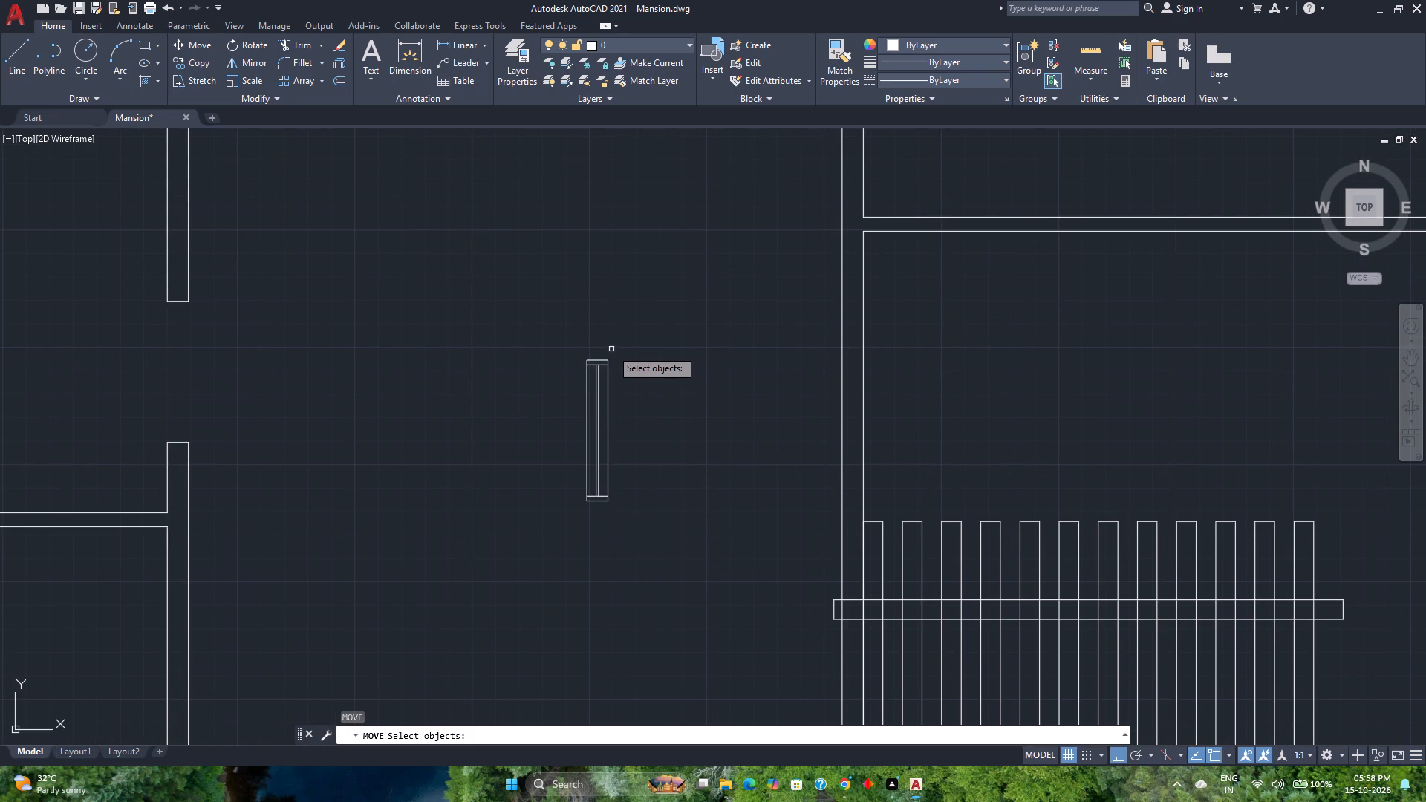
pyautogui.click(605, 403)
pyautogui.click(567, 409)
pyautogui.press('space')
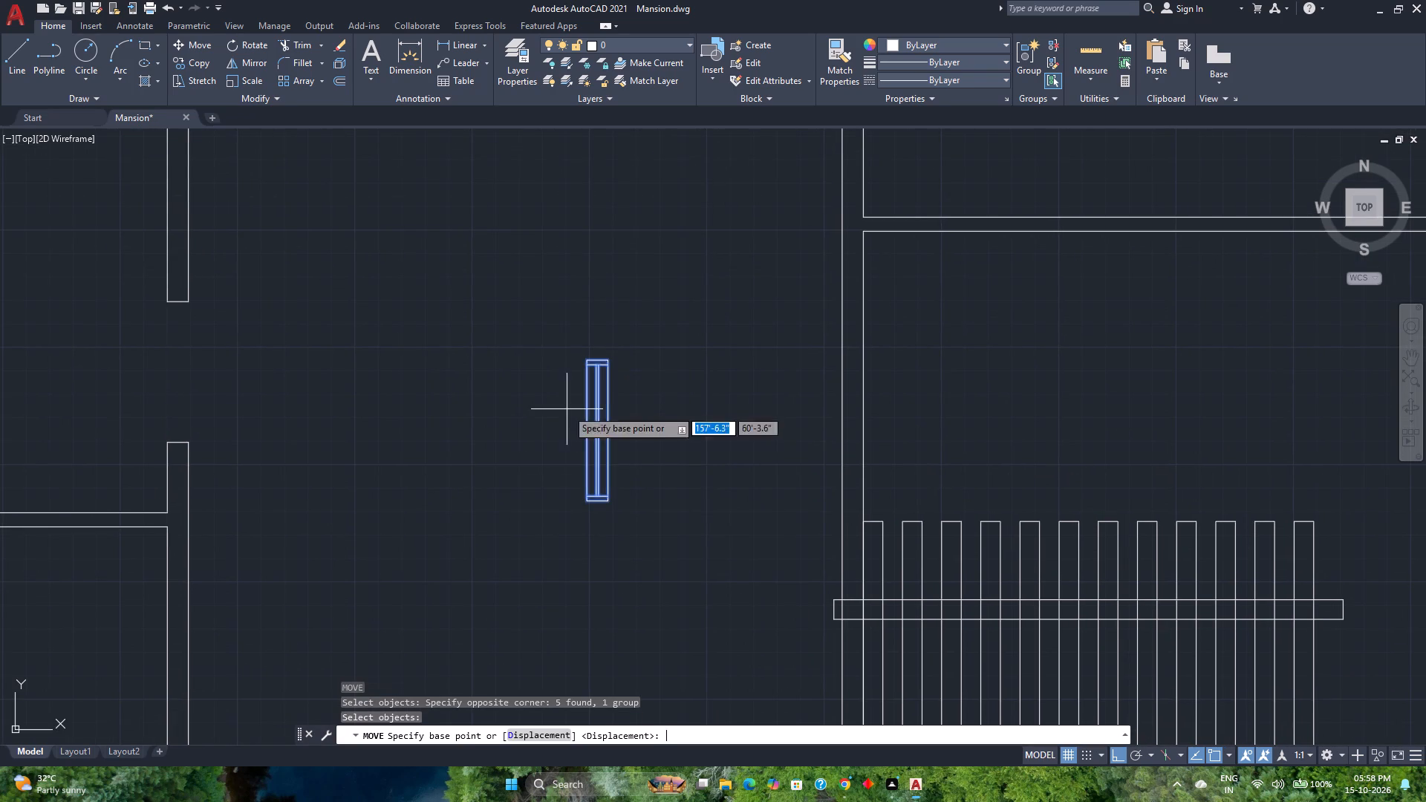
pyautogui.scroll(3, 595, 359)
pyautogui.click(645, 365)
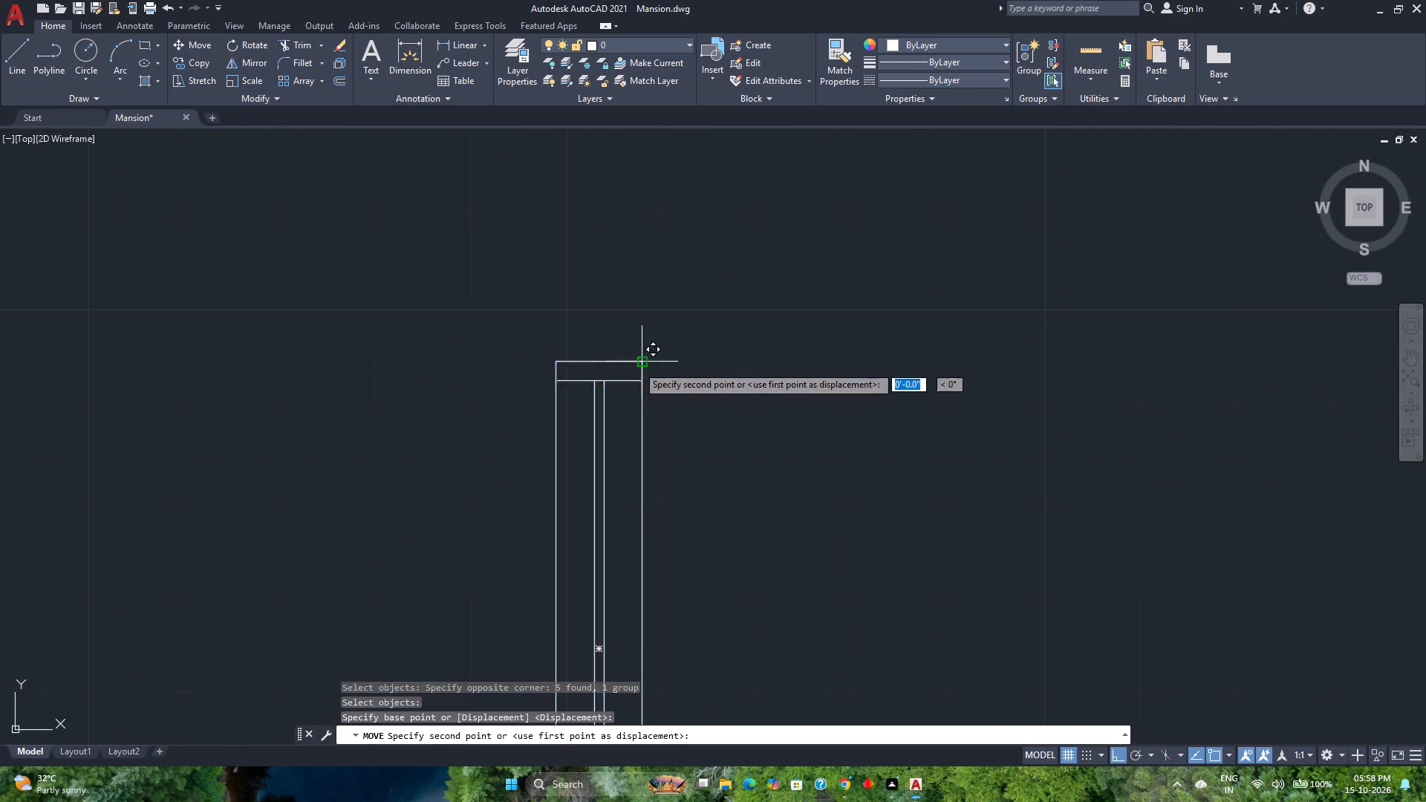
pyautogui.scroll(-1, 553, 353)
pyautogui.scroll(-3, 323, 336)
pyautogui.moveTo(323, 336); pyautogui.dragTo(516, 378, button='middle')
pyautogui.scroll(1, 328, 373)
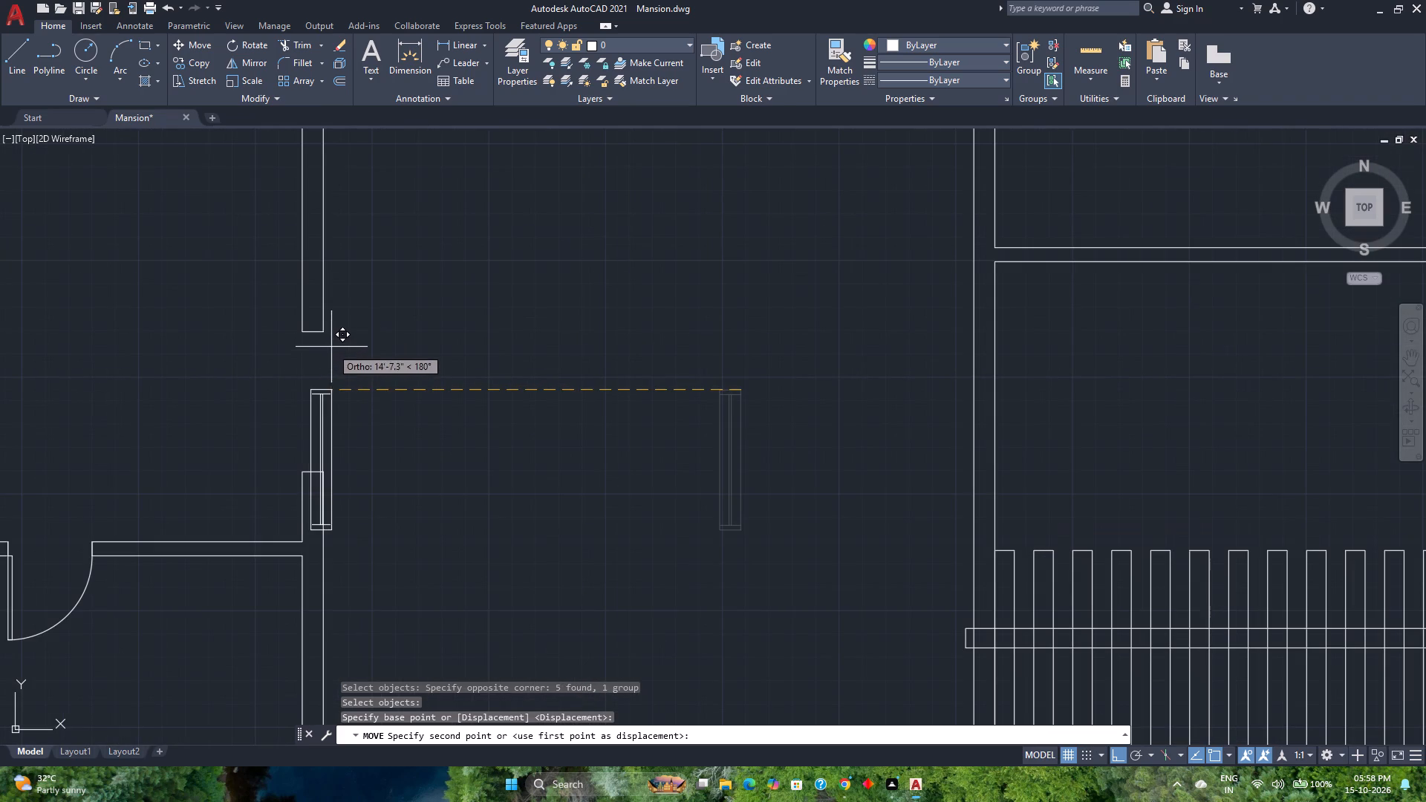
pyautogui.click(325, 336)
pyautogui.scroll(-2, 431, 366)
pyautogui.press('Escape')
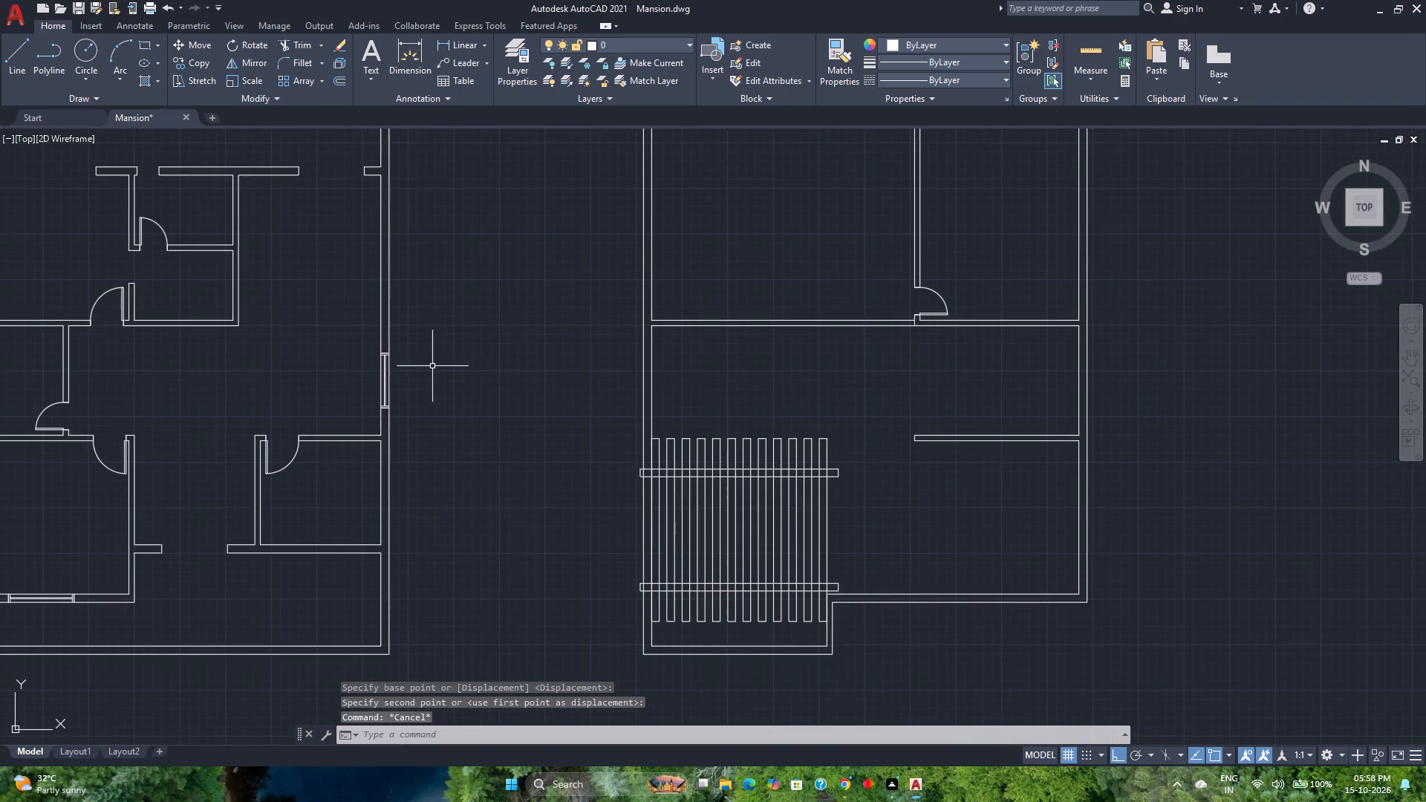
# Save the drawing with the new east wall window in place.
pyautogui.scroll(-1, 449, 371)
pyautogui.moveTo(449, 371); pyautogui.dragTo(593, 382, button='middle')
pyautogui.scroll(-1, 590, 380)
pyautogui.moveTo(602, 394); pyautogui.dragTo(661, 462, button='middle')
pyautogui.scroll(2, 580, 435)
pyautogui.moveTo(580, 434); pyautogui.dragTo(649, 485, button='middle')
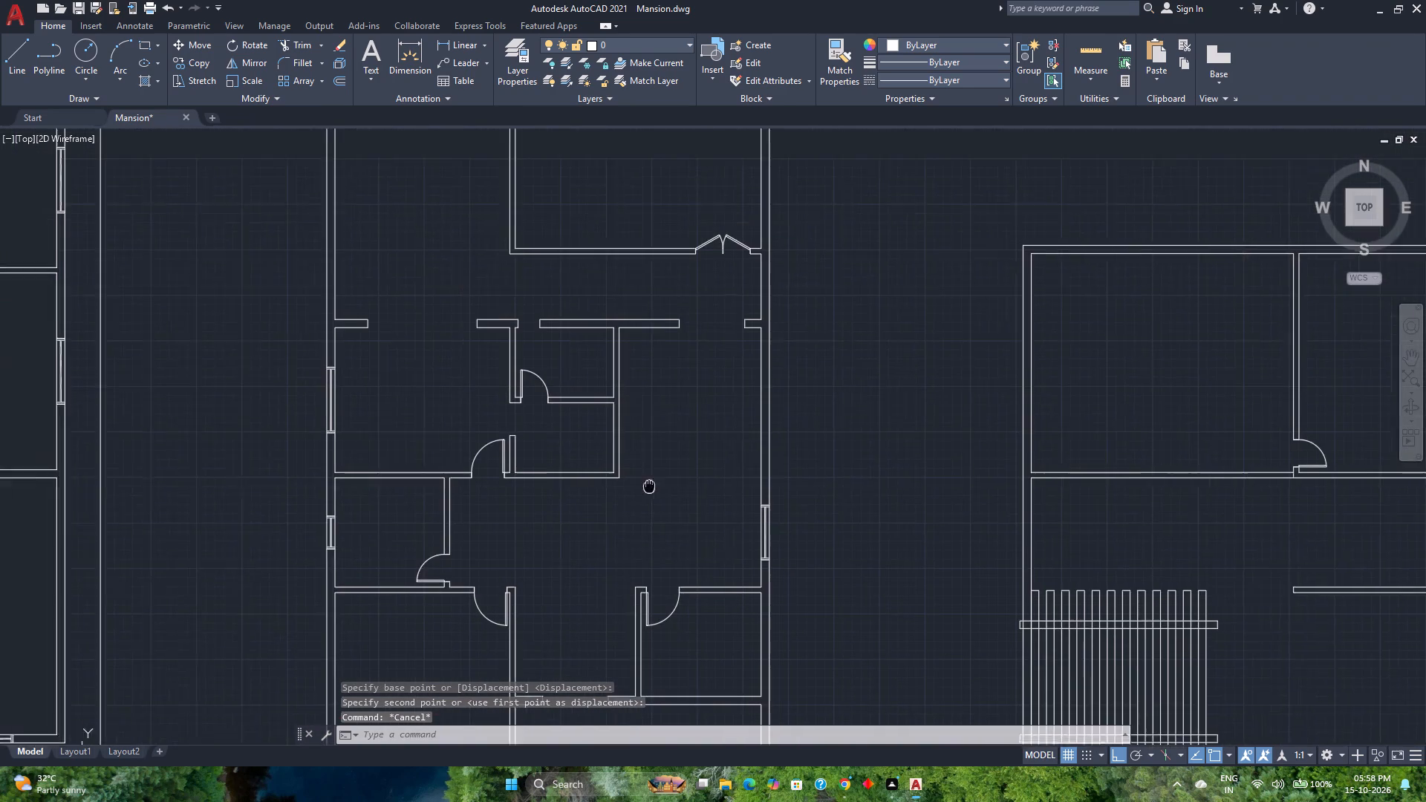
pyautogui.moveTo(649, 485); pyautogui.dragTo(667, 492, button='middle')
pyautogui.hotkey('ctrl', 's')
pyautogui.scroll(-1, 668, 477)
pyautogui.moveTo(668, 477); pyautogui.dragTo(664, 440, button='middle')
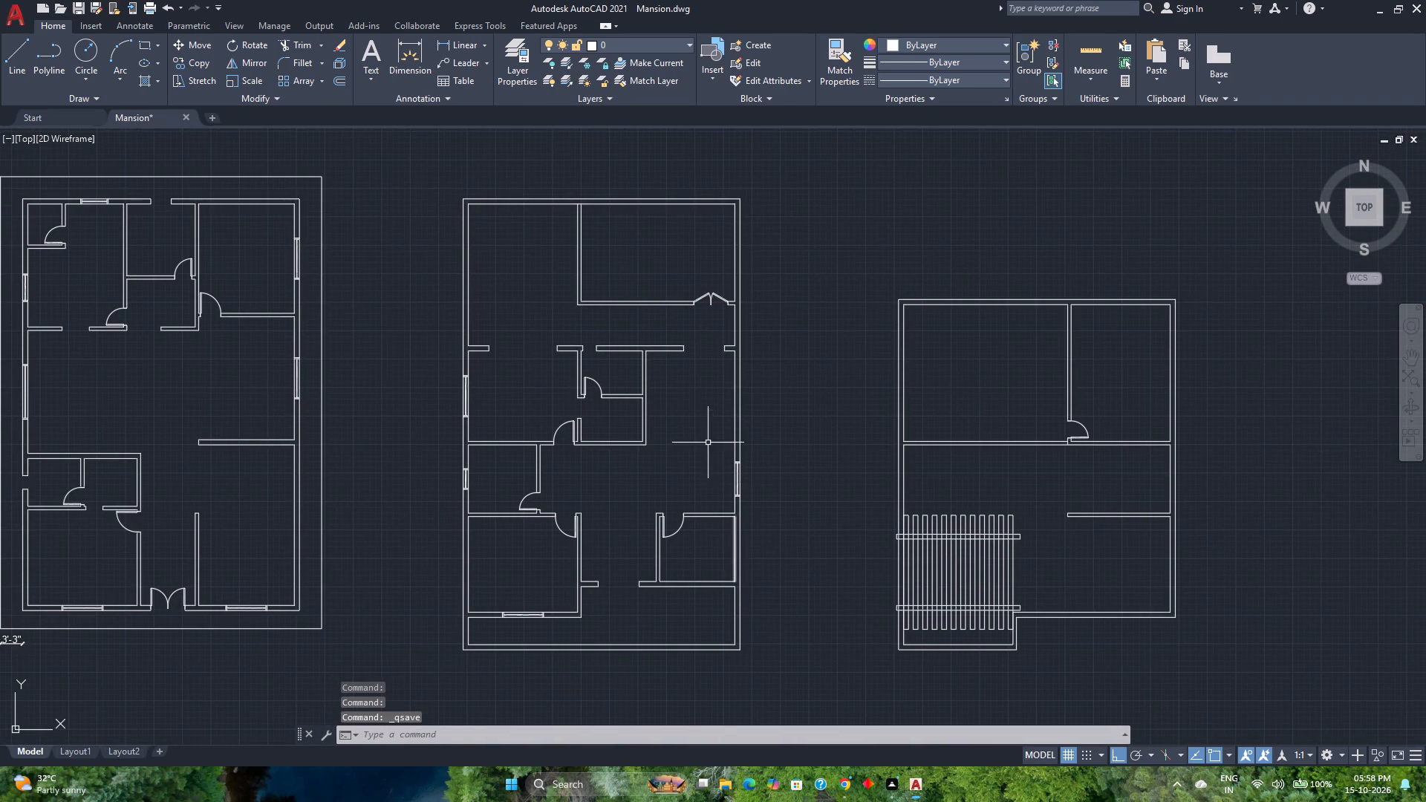
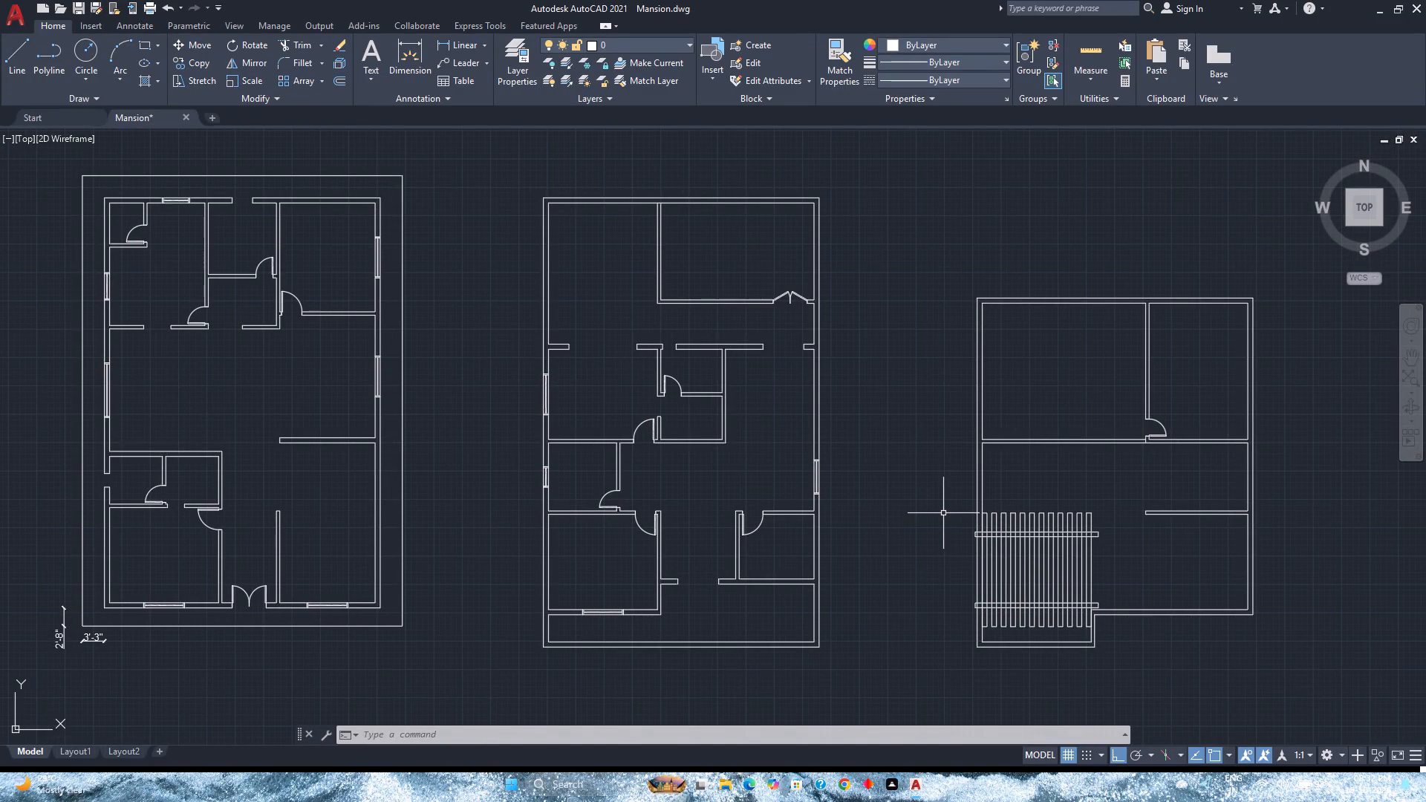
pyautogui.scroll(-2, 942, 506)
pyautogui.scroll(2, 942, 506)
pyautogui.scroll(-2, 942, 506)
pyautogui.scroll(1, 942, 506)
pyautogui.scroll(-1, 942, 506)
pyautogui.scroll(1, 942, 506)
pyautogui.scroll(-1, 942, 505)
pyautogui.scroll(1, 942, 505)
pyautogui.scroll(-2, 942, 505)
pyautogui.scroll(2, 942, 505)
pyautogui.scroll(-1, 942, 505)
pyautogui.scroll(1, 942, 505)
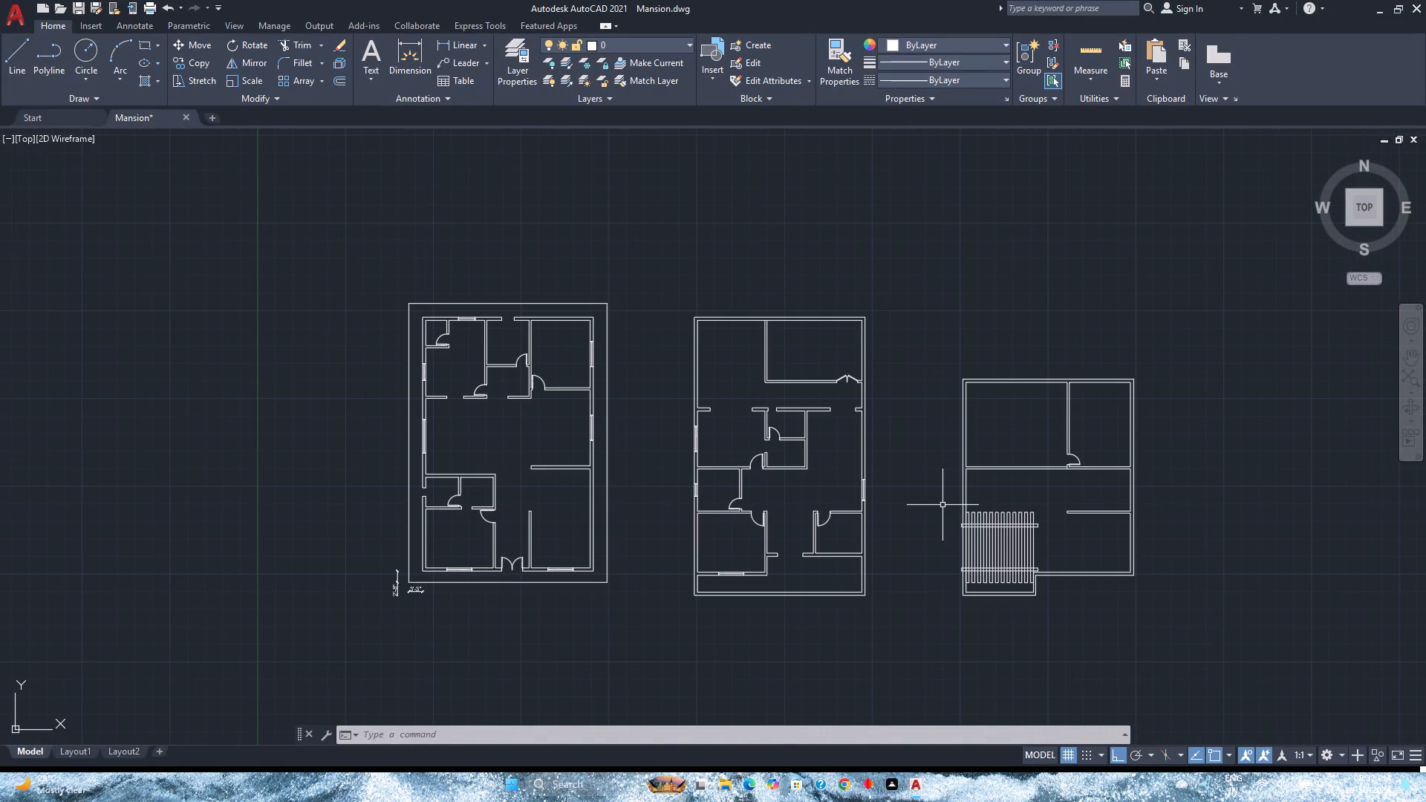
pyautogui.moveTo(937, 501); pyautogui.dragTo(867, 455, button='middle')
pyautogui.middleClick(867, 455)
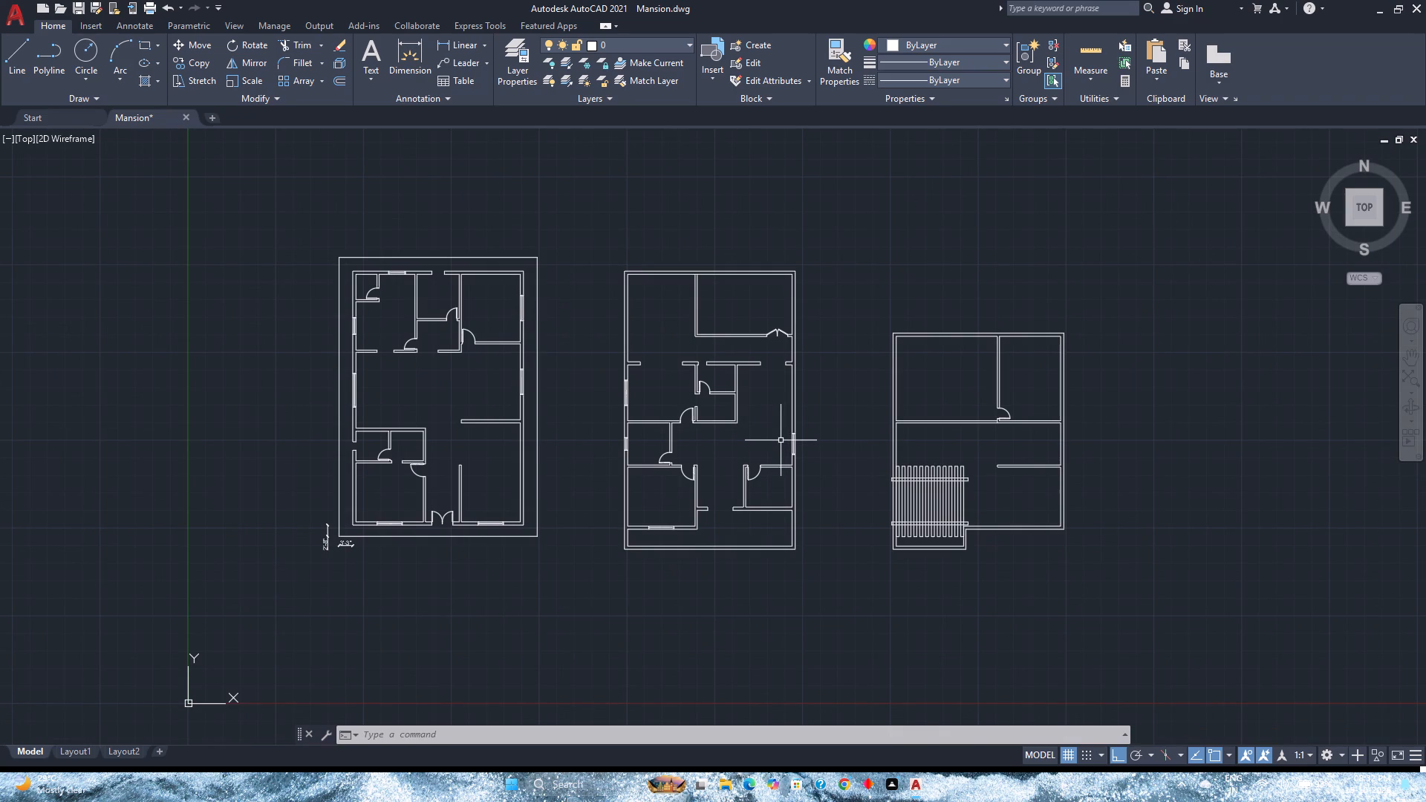
# Examine the walls, doors and window openings of the middle and easternmost floor plans.
pyautogui.scroll(1, 781, 440)
pyautogui.scroll(-1, 781, 440)
pyautogui.scroll(1, 781, 440)
pyautogui.scroll(-2, 781, 440)
pyautogui.scroll(2, 781, 440)
pyautogui.scroll(-1, 781, 440)
pyautogui.scroll(1, 781, 440)
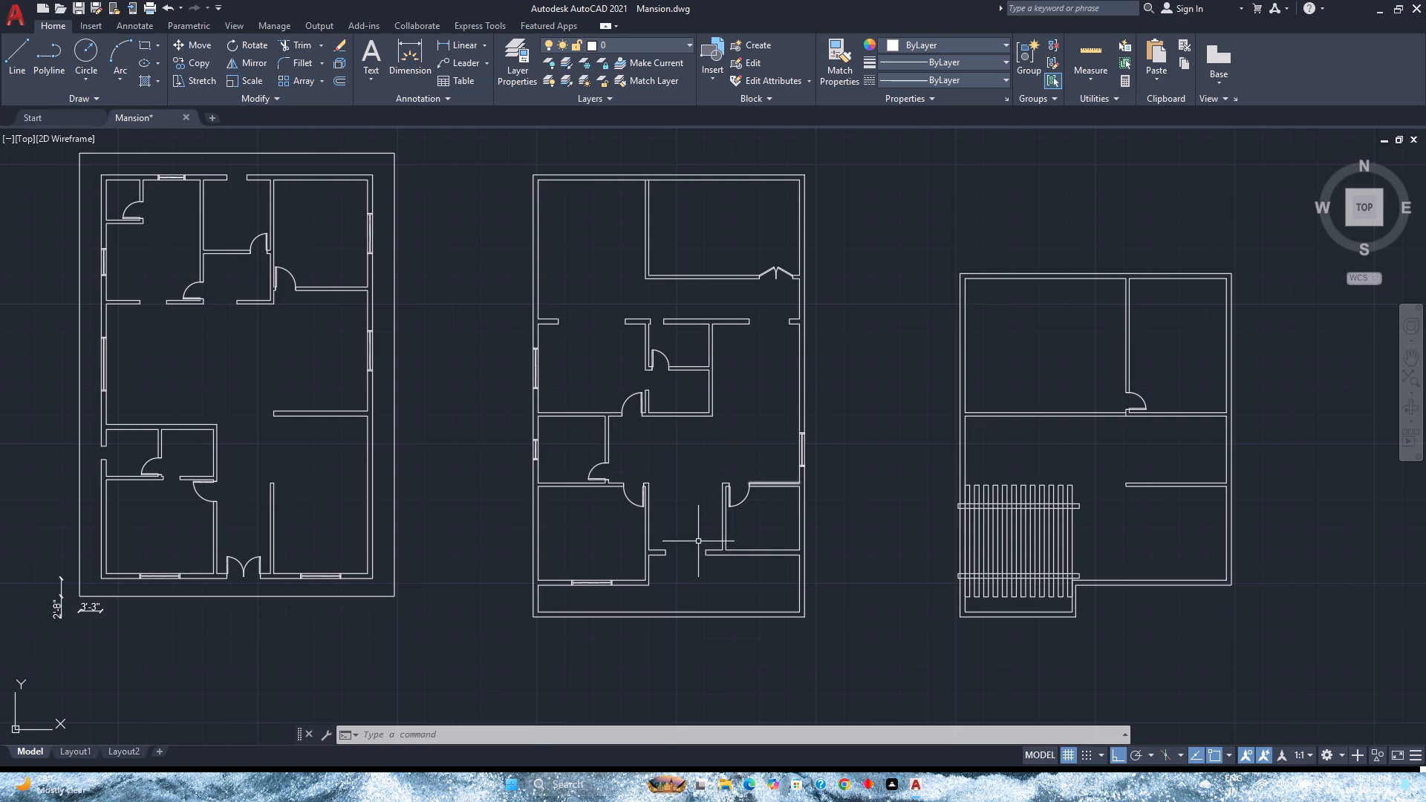
pyautogui.scroll(-1, 686, 577)
pyautogui.scroll(1, 686, 577)
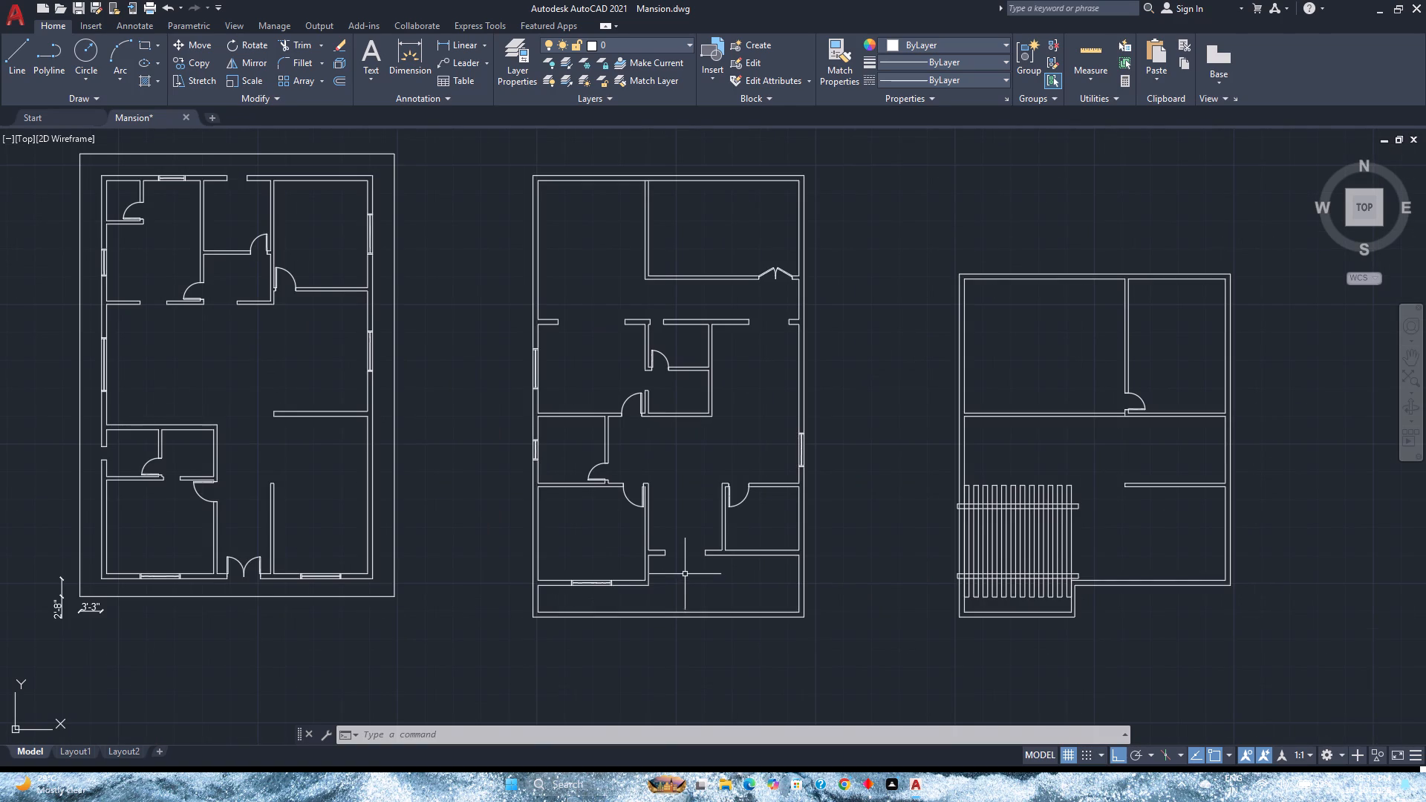
pyautogui.moveTo(676, 542); pyautogui.dragTo(523, 562, button='middle')
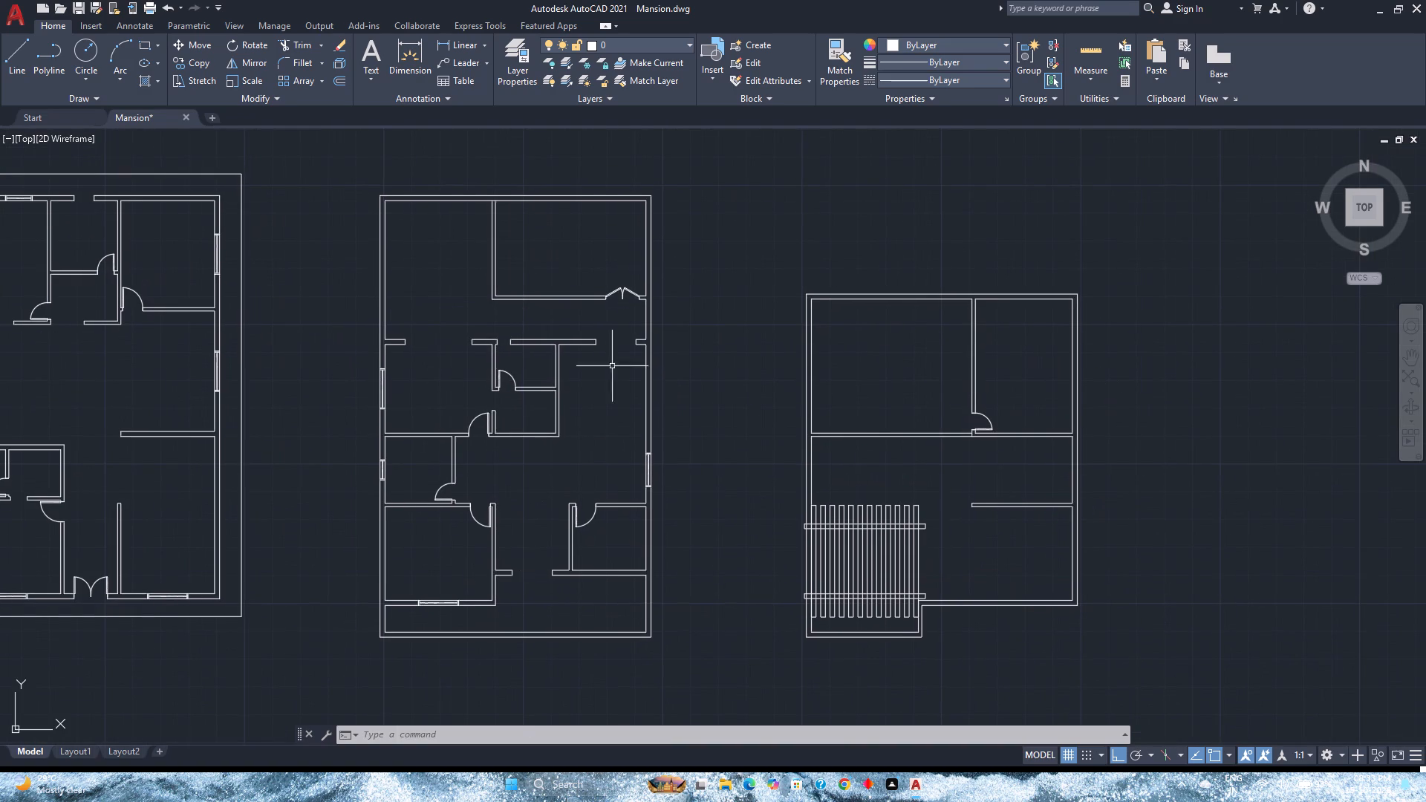
pyautogui.scroll(1, 625, 343)
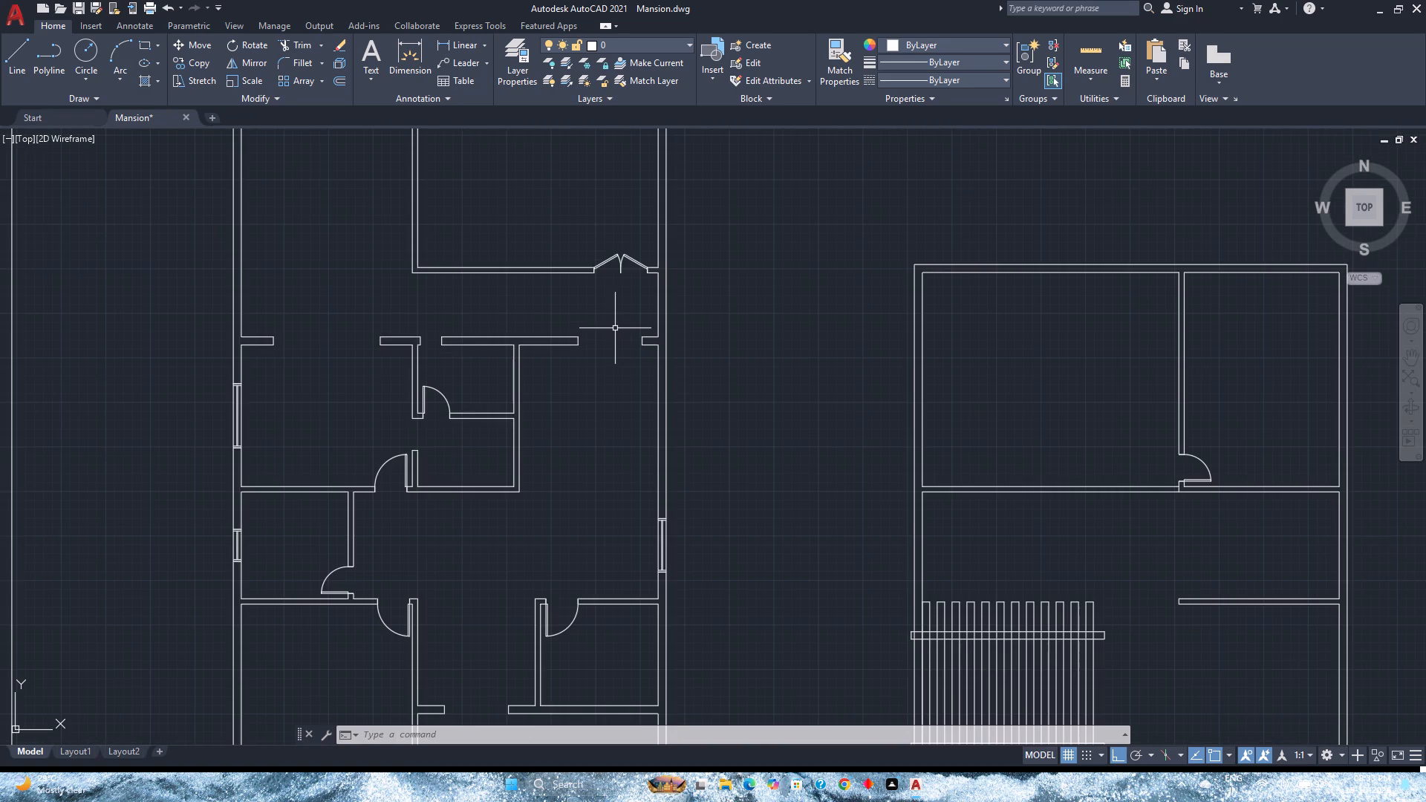
pyautogui.scroll(-1, 598, 345)
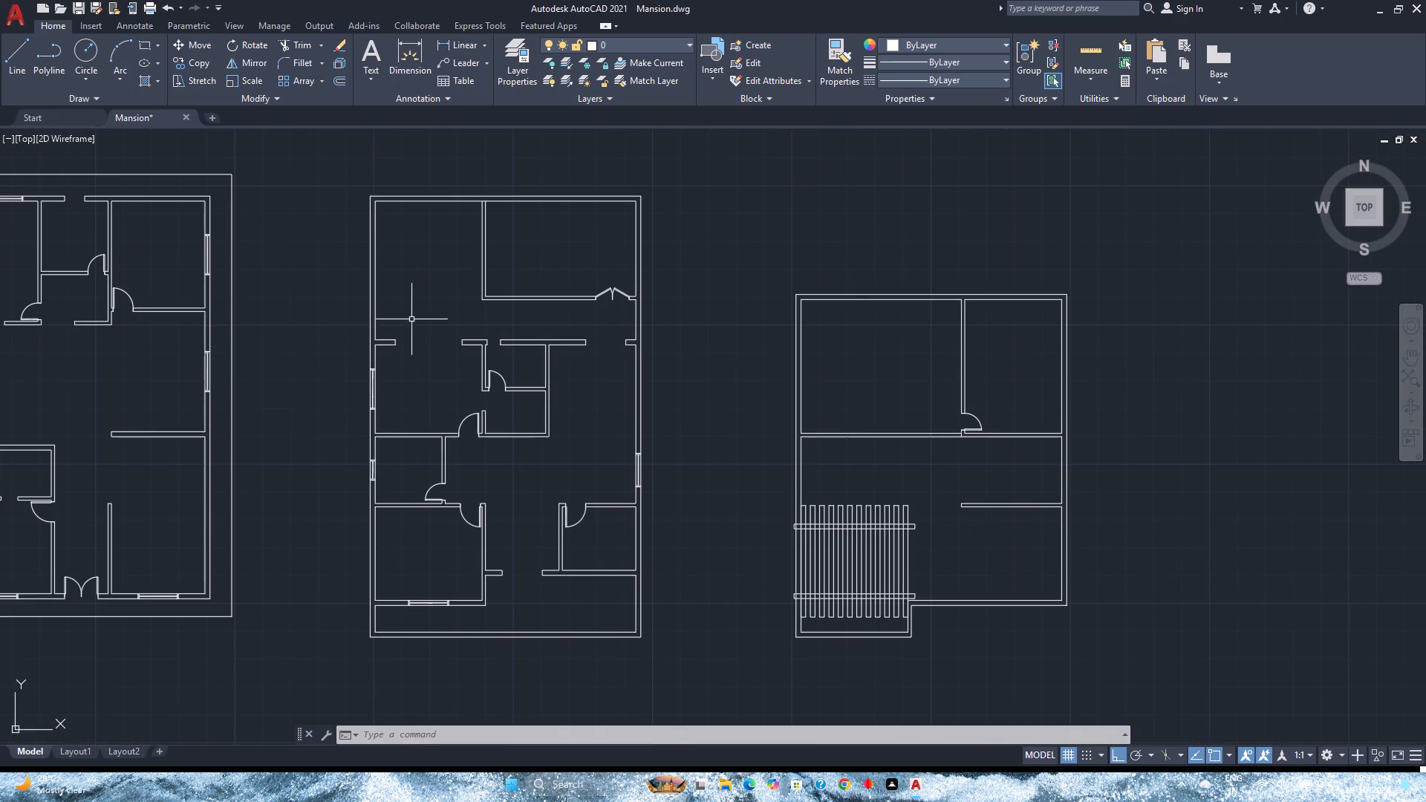
pyautogui.moveTo(434, 359); pyautogui.dragTo(469, 283, button='middle')
pyautogui.middleClick(469, 283)
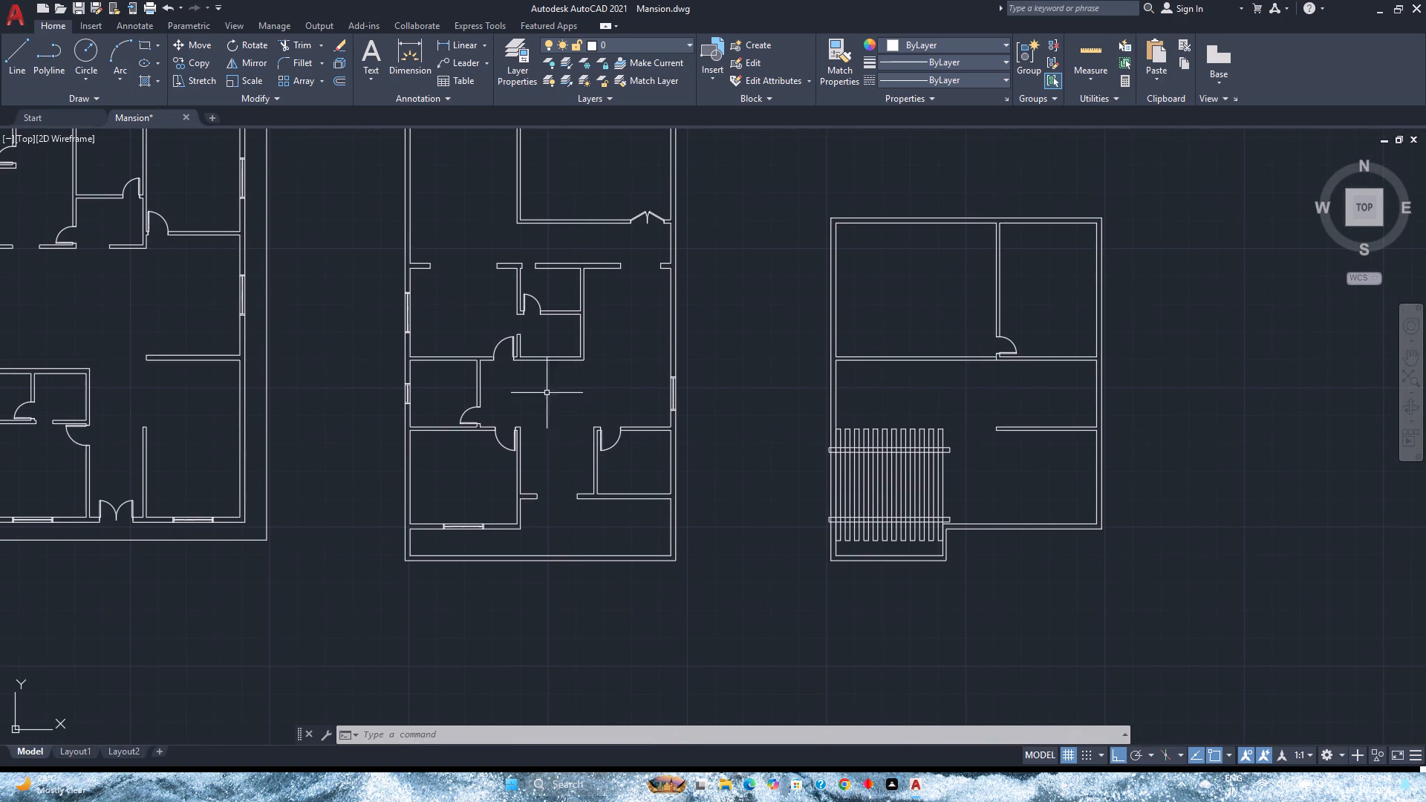
pyautogui.scroll(2, 580, 345)
pyautogui.scroll(-1, 580, 343)
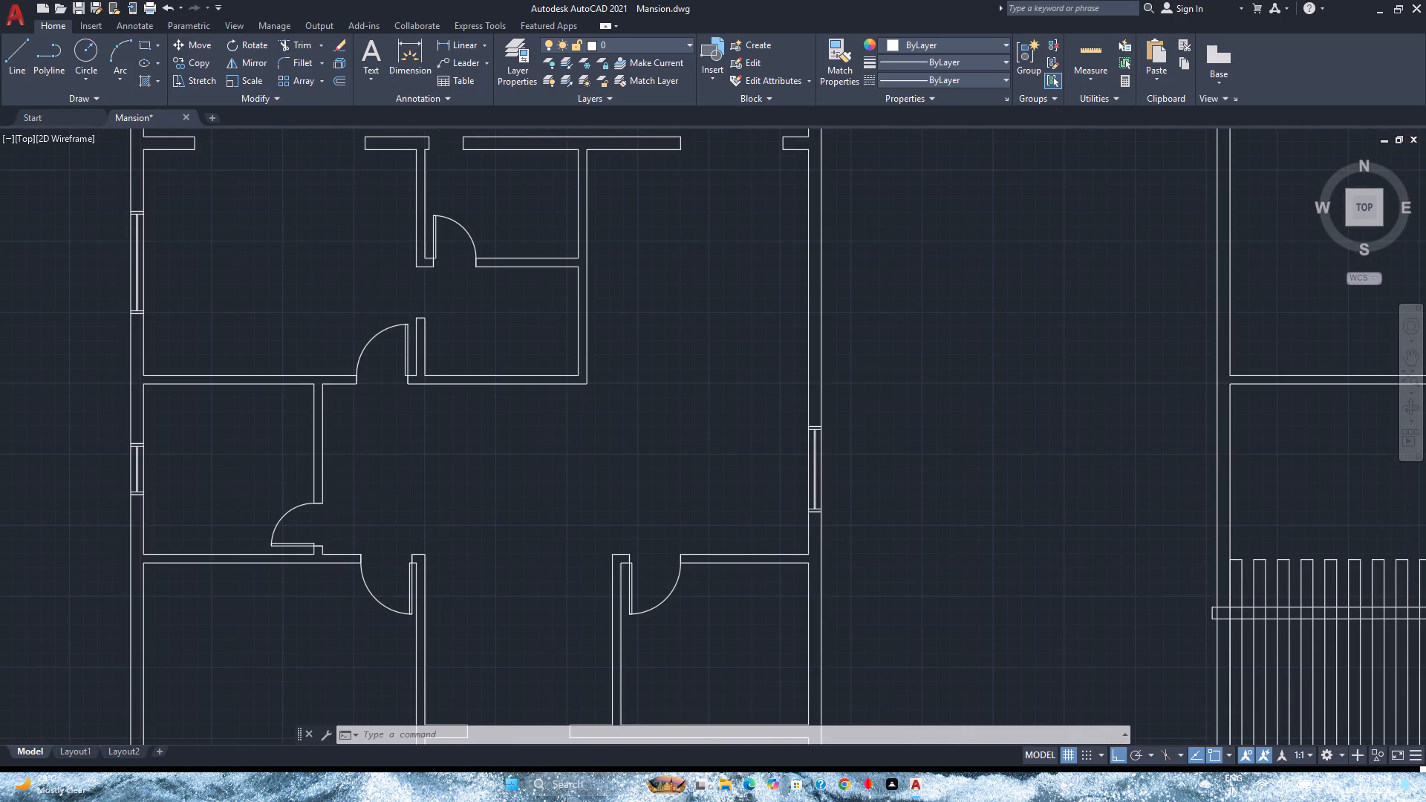
pyautogui.scroll(-1, 580, 343)
pyautogui.scroll(1, 582, 353)
pyautogui.scroll(-1, 582, 353)
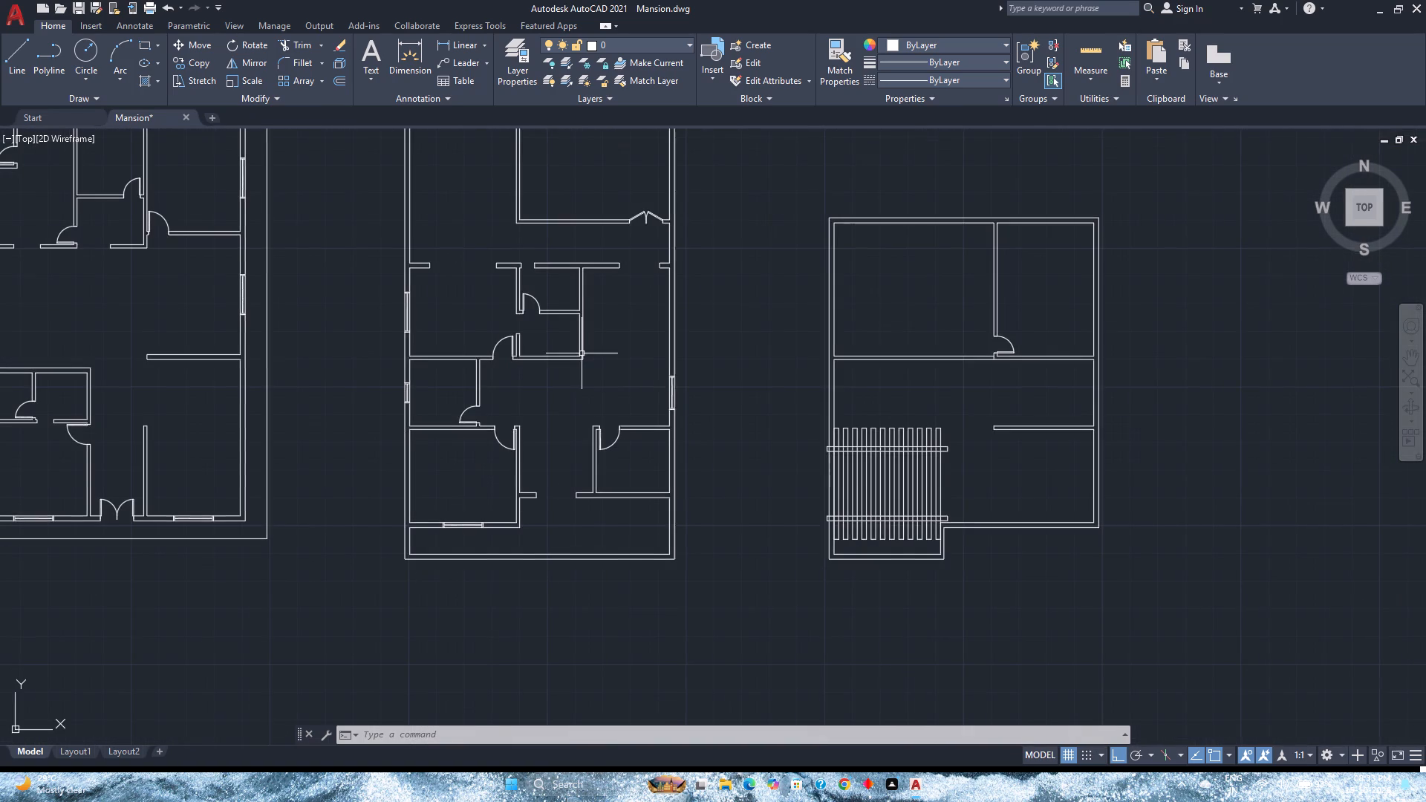
pyautogui.scroll(-1, 582, 353)
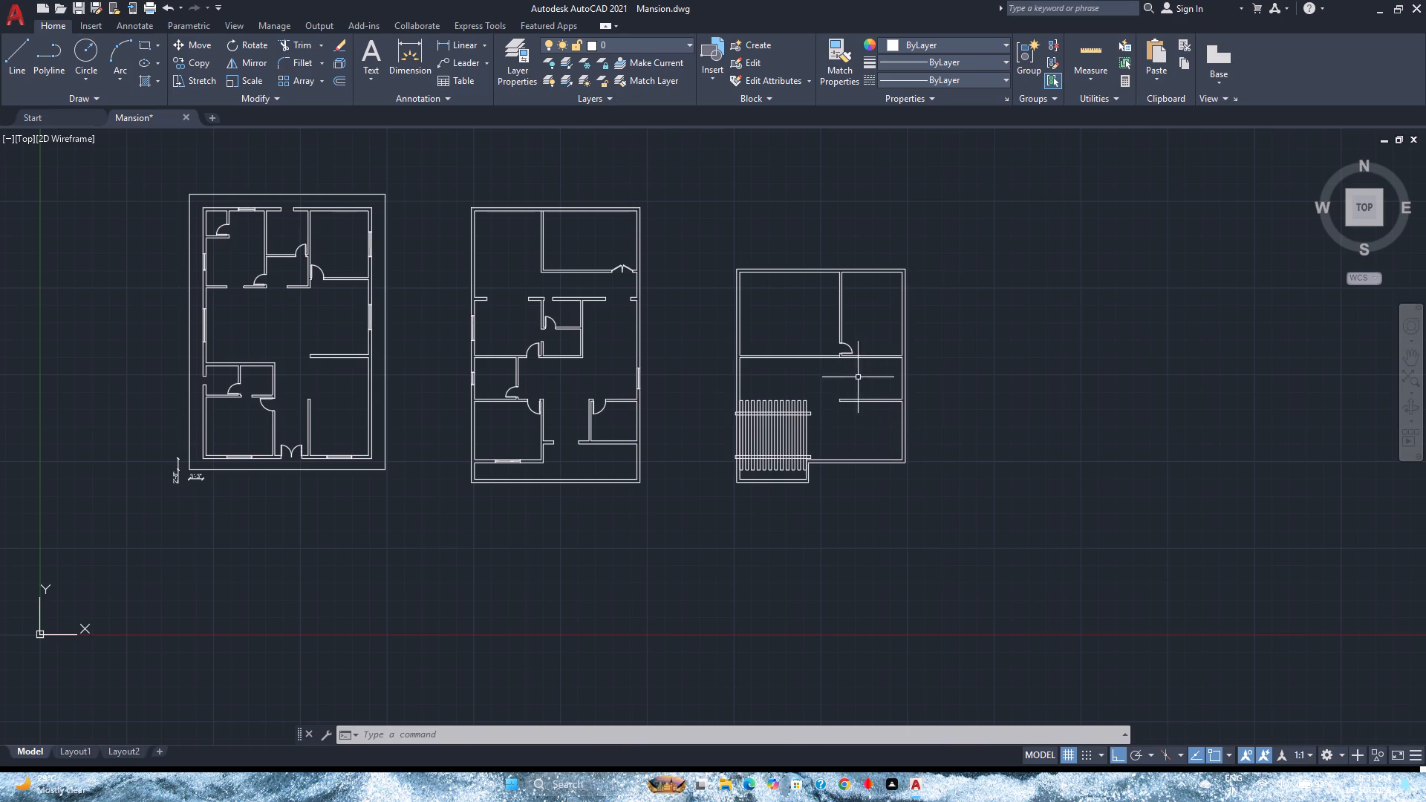
pyautogui.scroll(2, 837, 349)
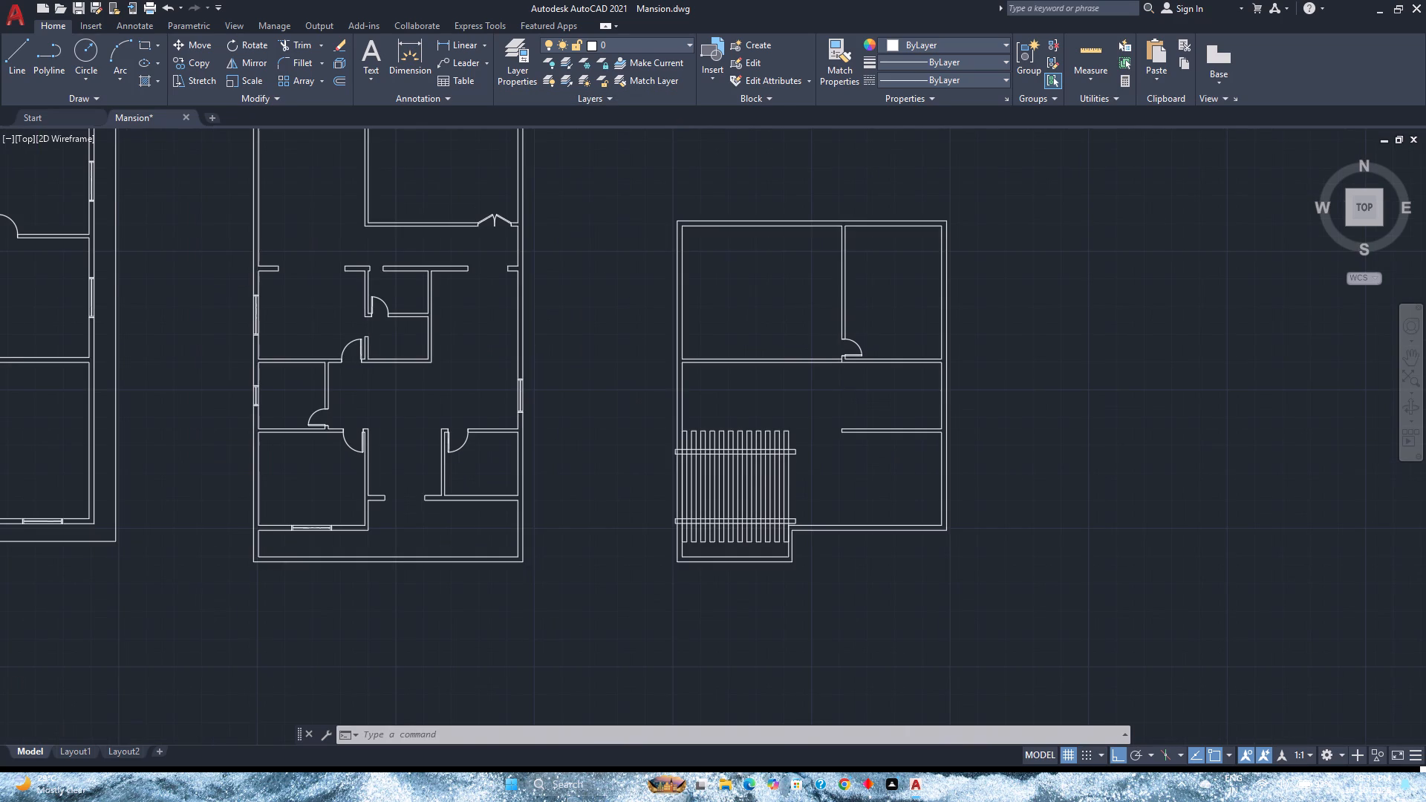
pyautogui.scroll(-1, 837, 349)
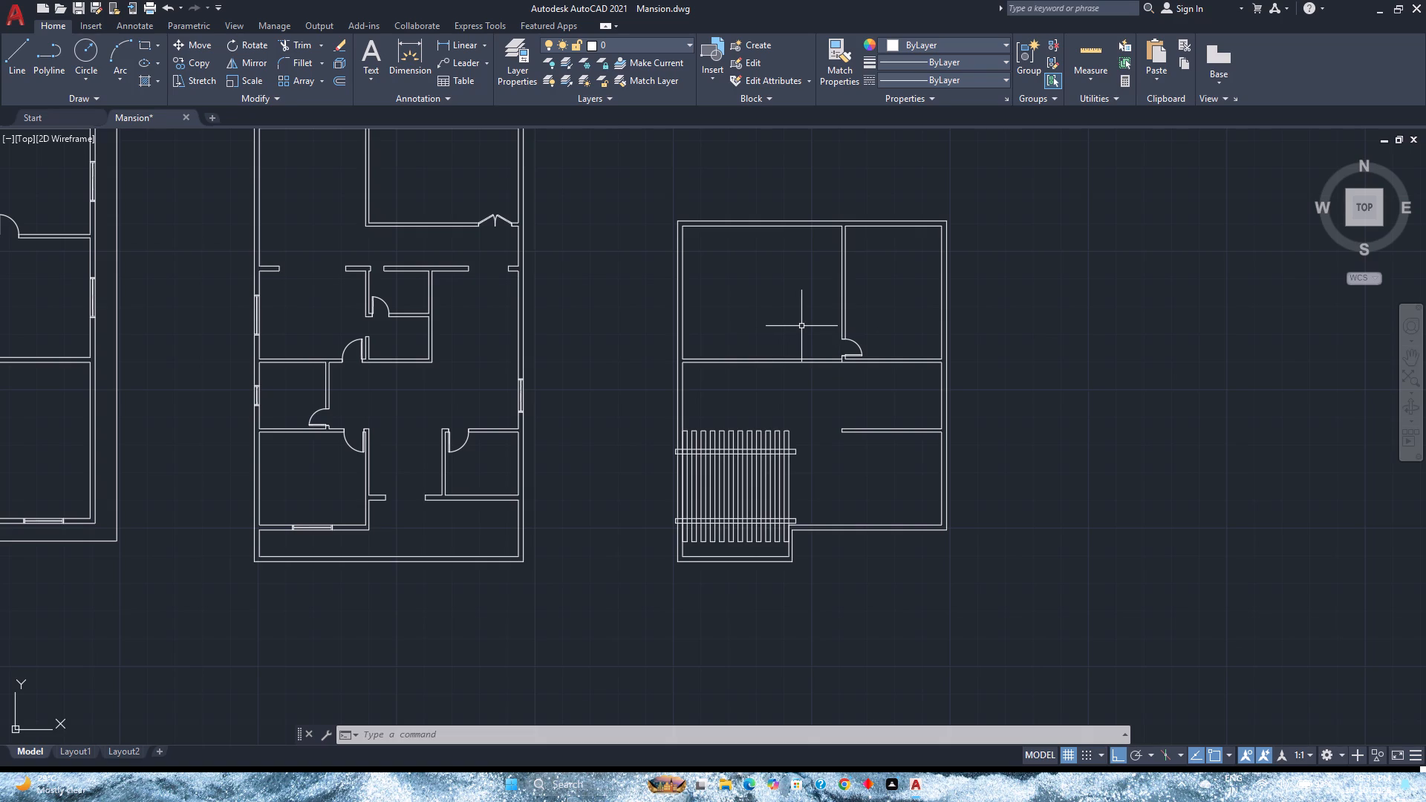
pyautogui.scroll(-1, 705, 316)
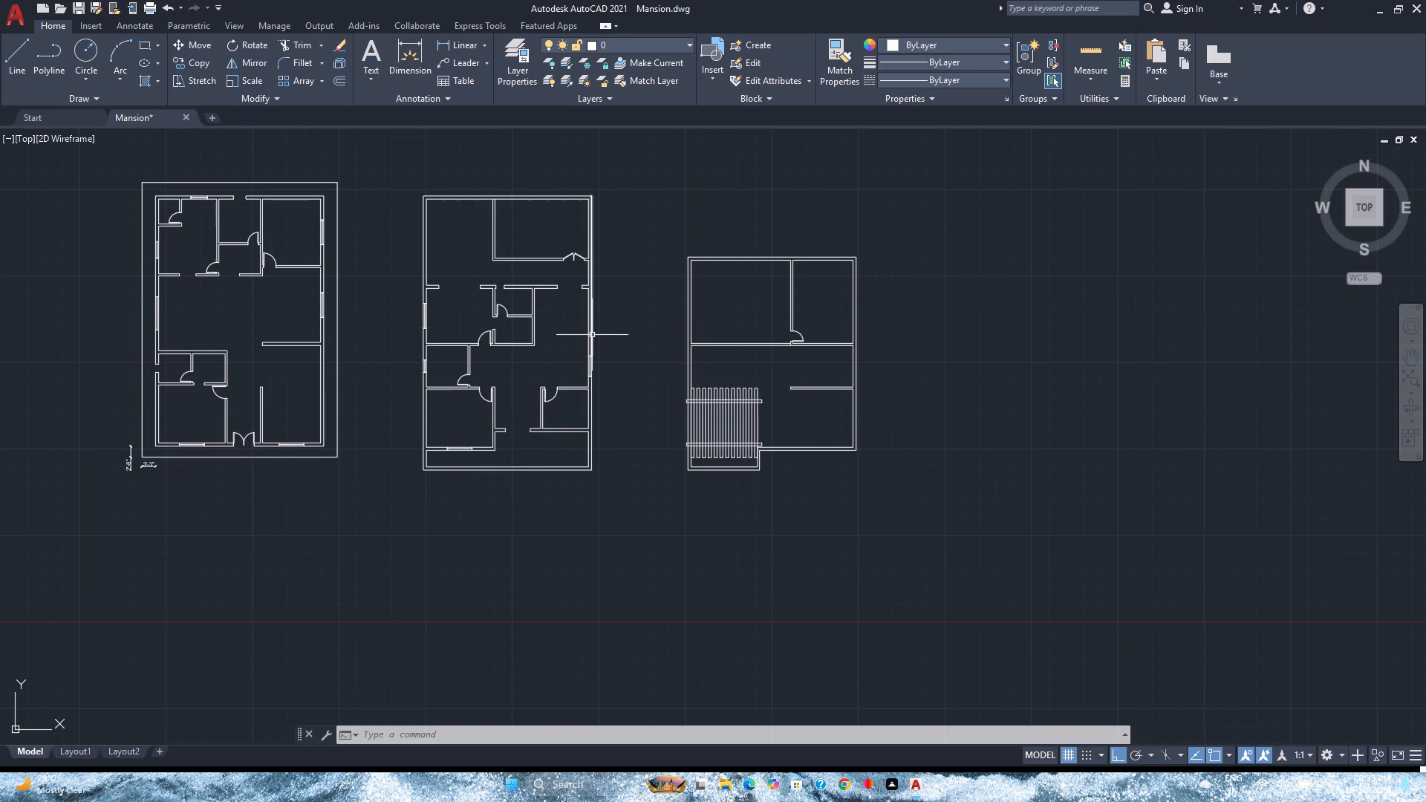
# Draw a single 3'6" vertical line in the empty space east of the easternmost plan.
pyautogui.scroll(2, 850, 381)
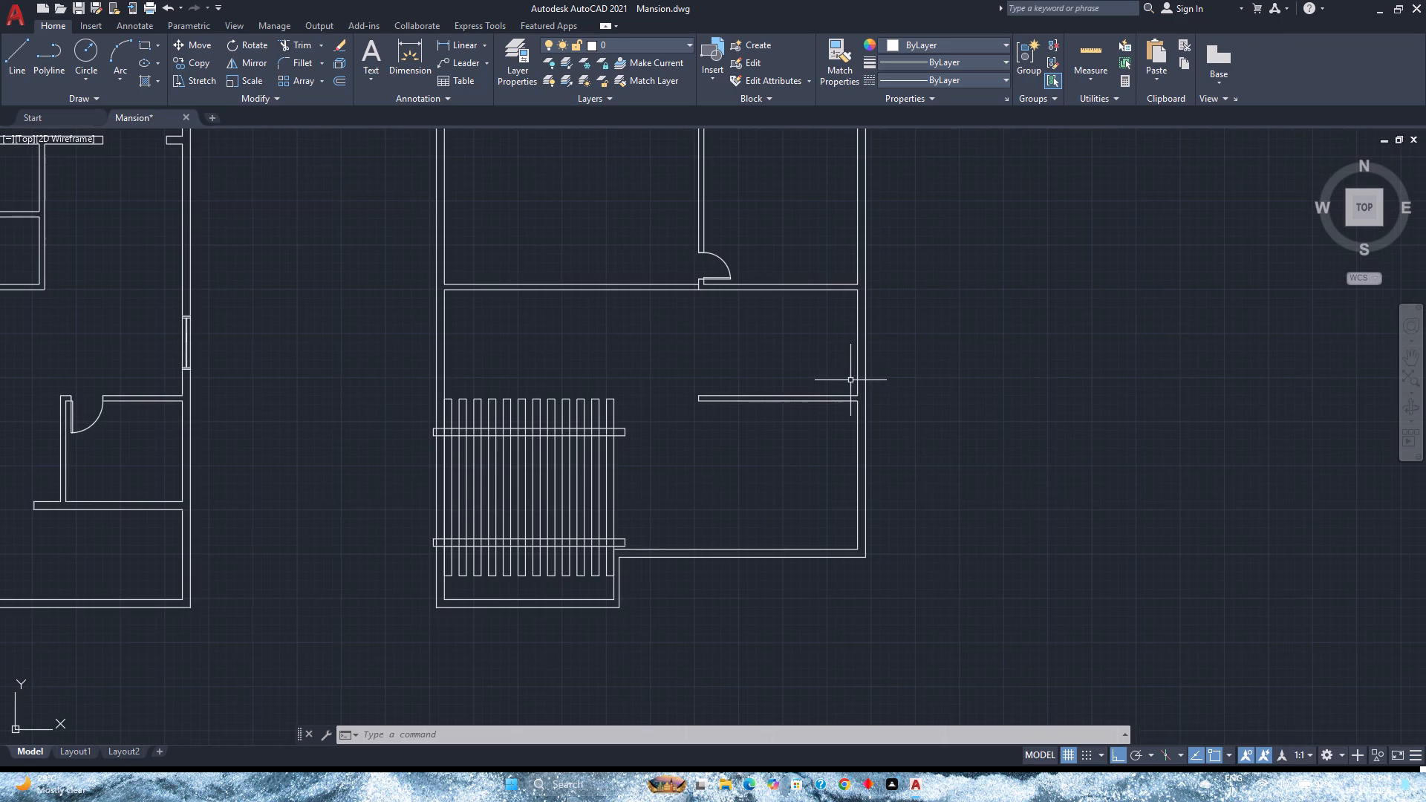
pyautogui.moveTo(853, 357); pyautogui.dragTo(761, 365, button='middle')
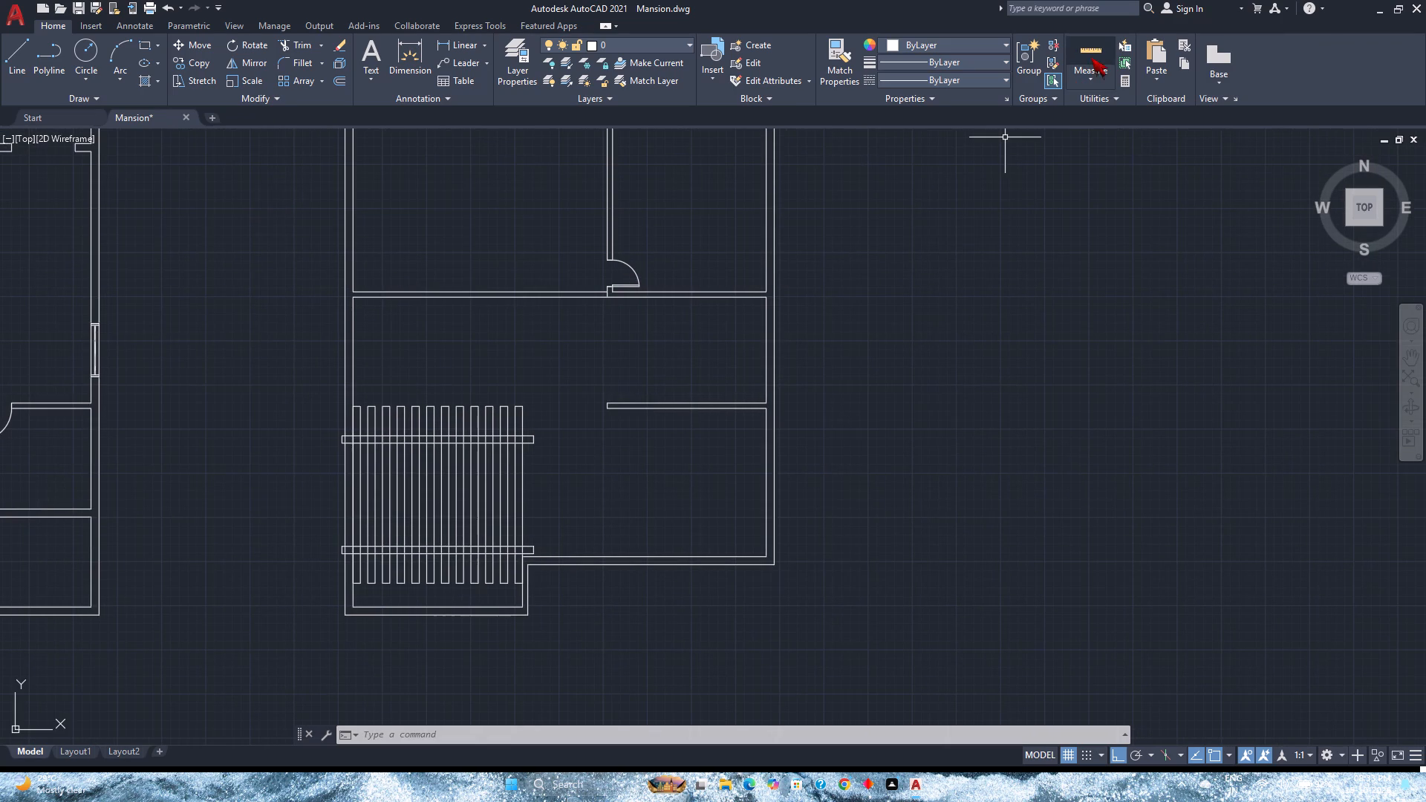
pyautogui.click(1091, 57)
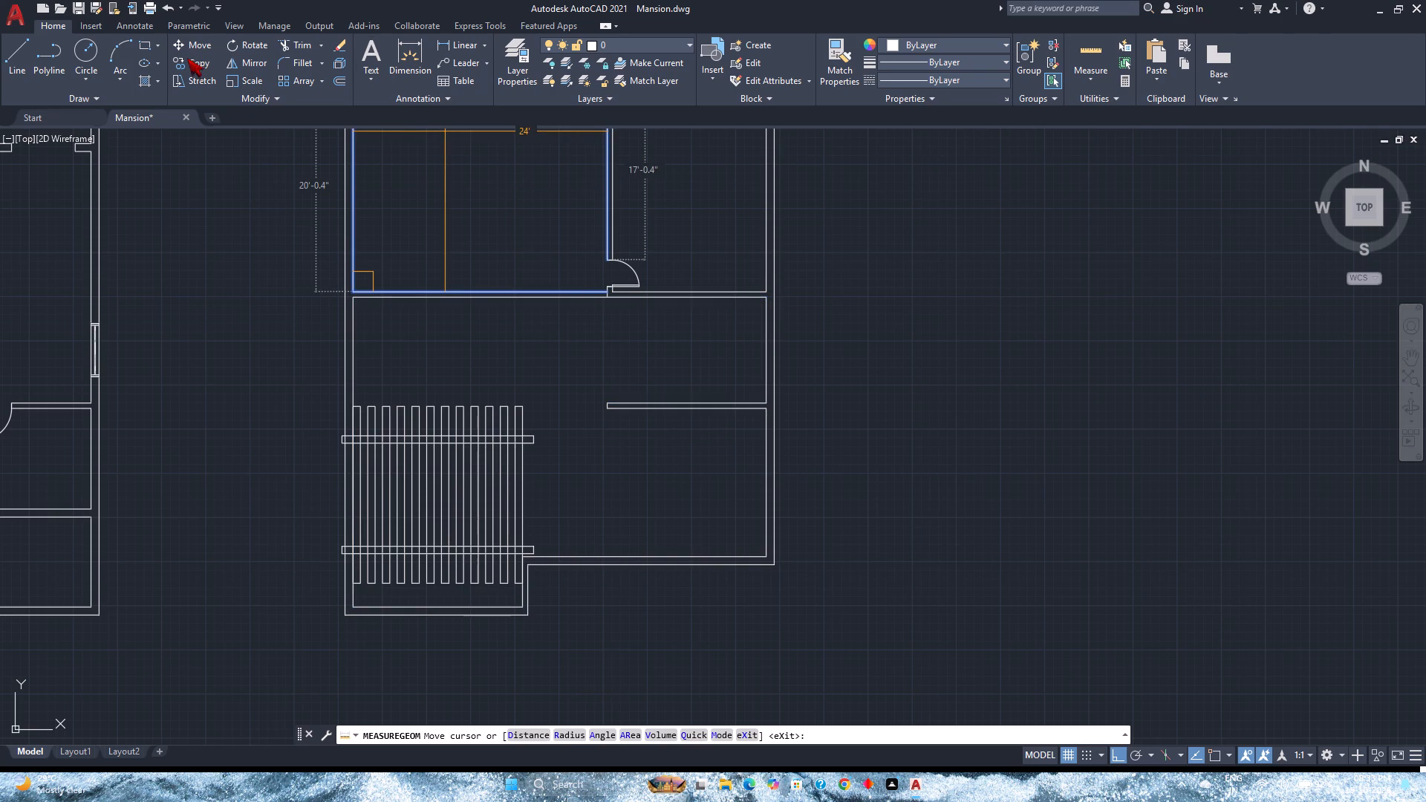
pyautogui.click(10, 50)
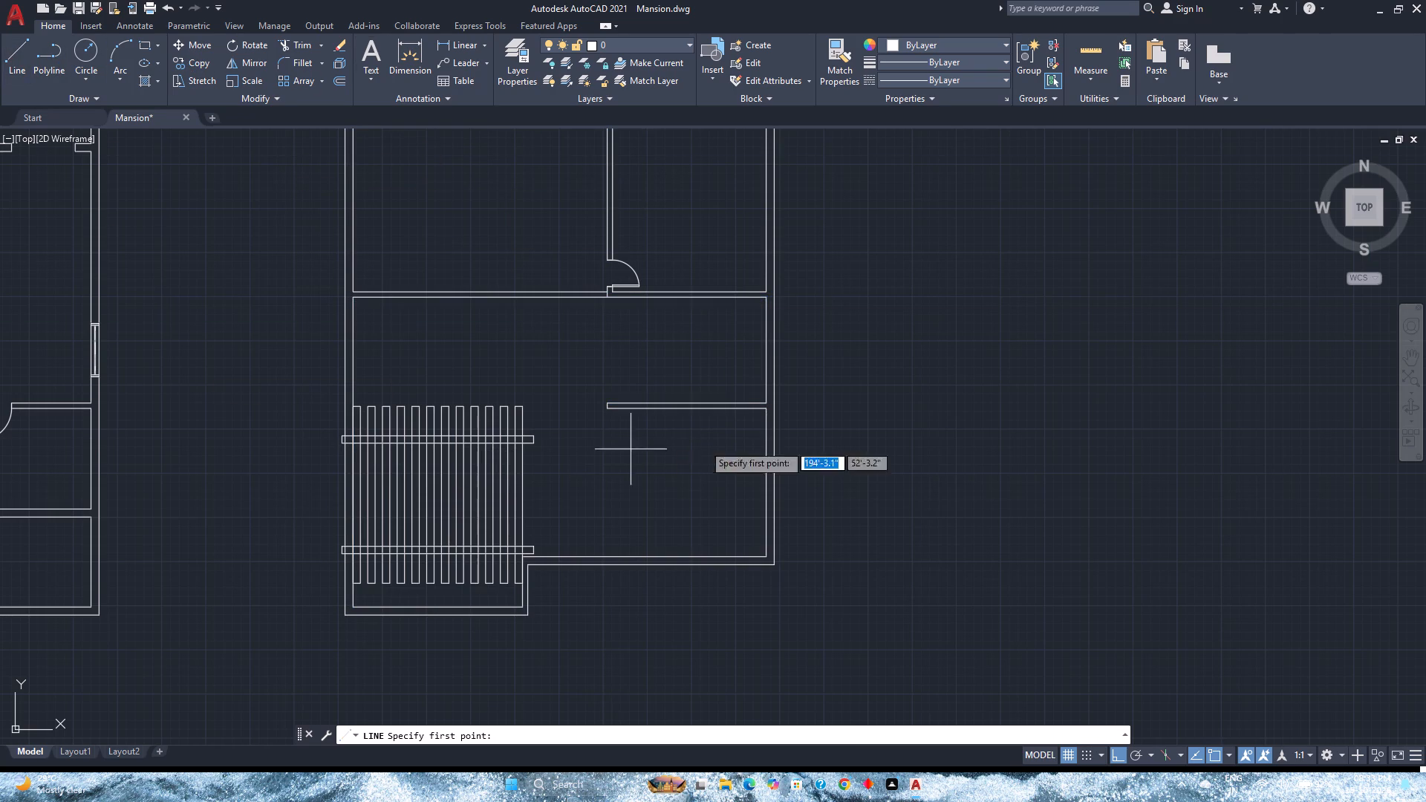
pyautogui.moveTo(800, 407); pyautogui.dragTo(432, 460, button='middle')
pyautogui.middleClick(432, 460)
pyautogui.click(489, 466)
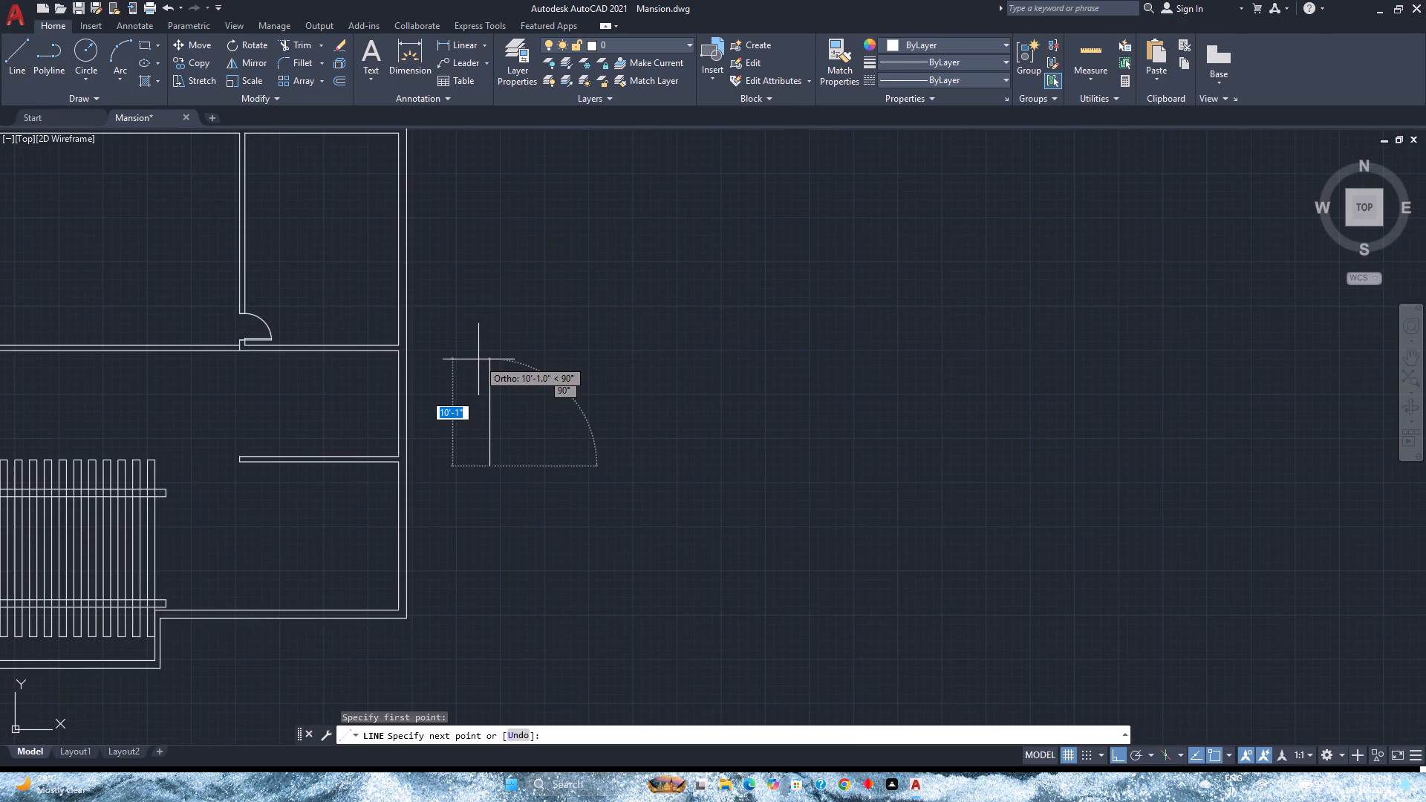
pyautogui.press('3')
pyautogui.press("'")
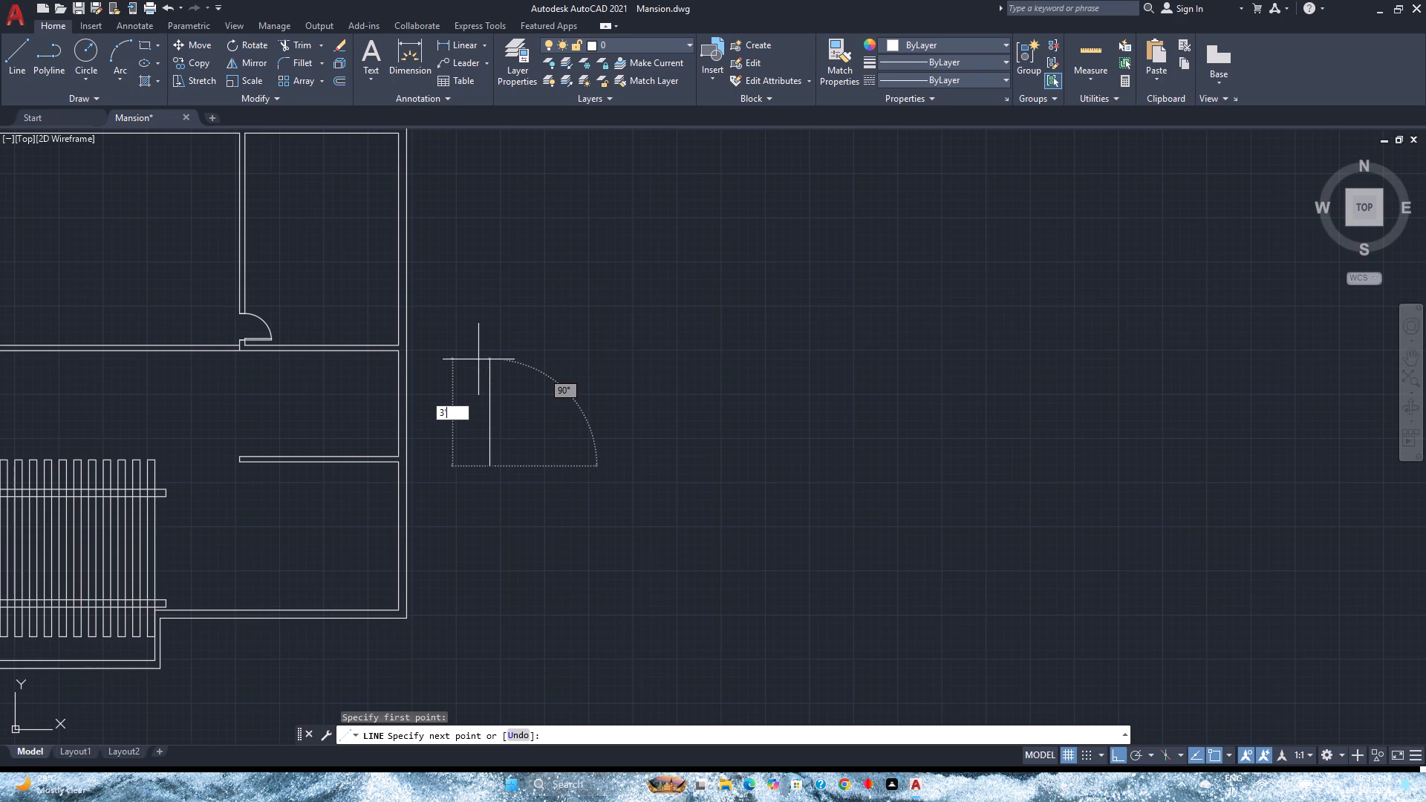
pyautogui.press('6')
pyautogui.hotkey('shift', '"')
pyautogui.press('Return')
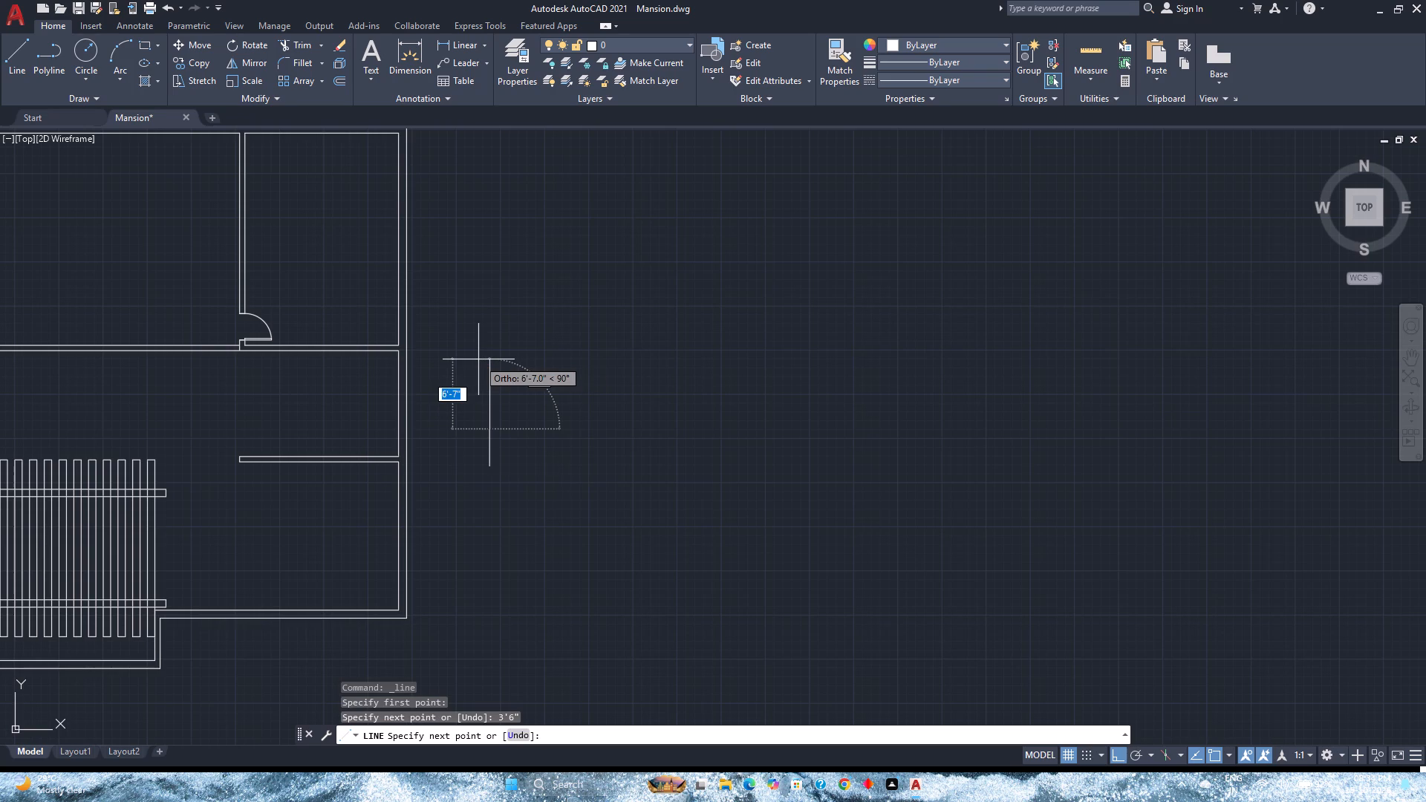
pyautogui.press('Escape')
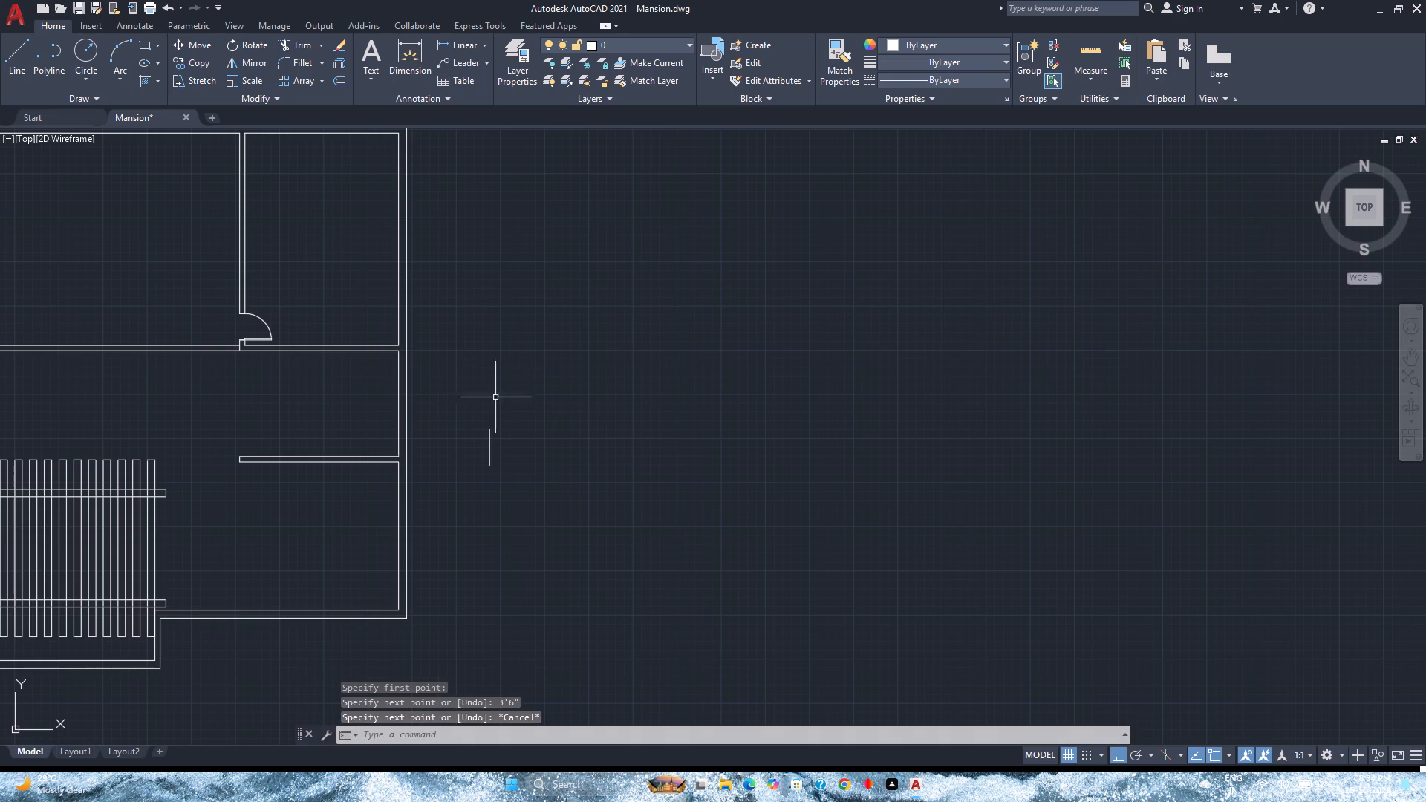
# Offset the 3'6" line 11" eastward, and offset the resulting line another 11" east to make three parallel lines.
pyautogui.click(337, 82)
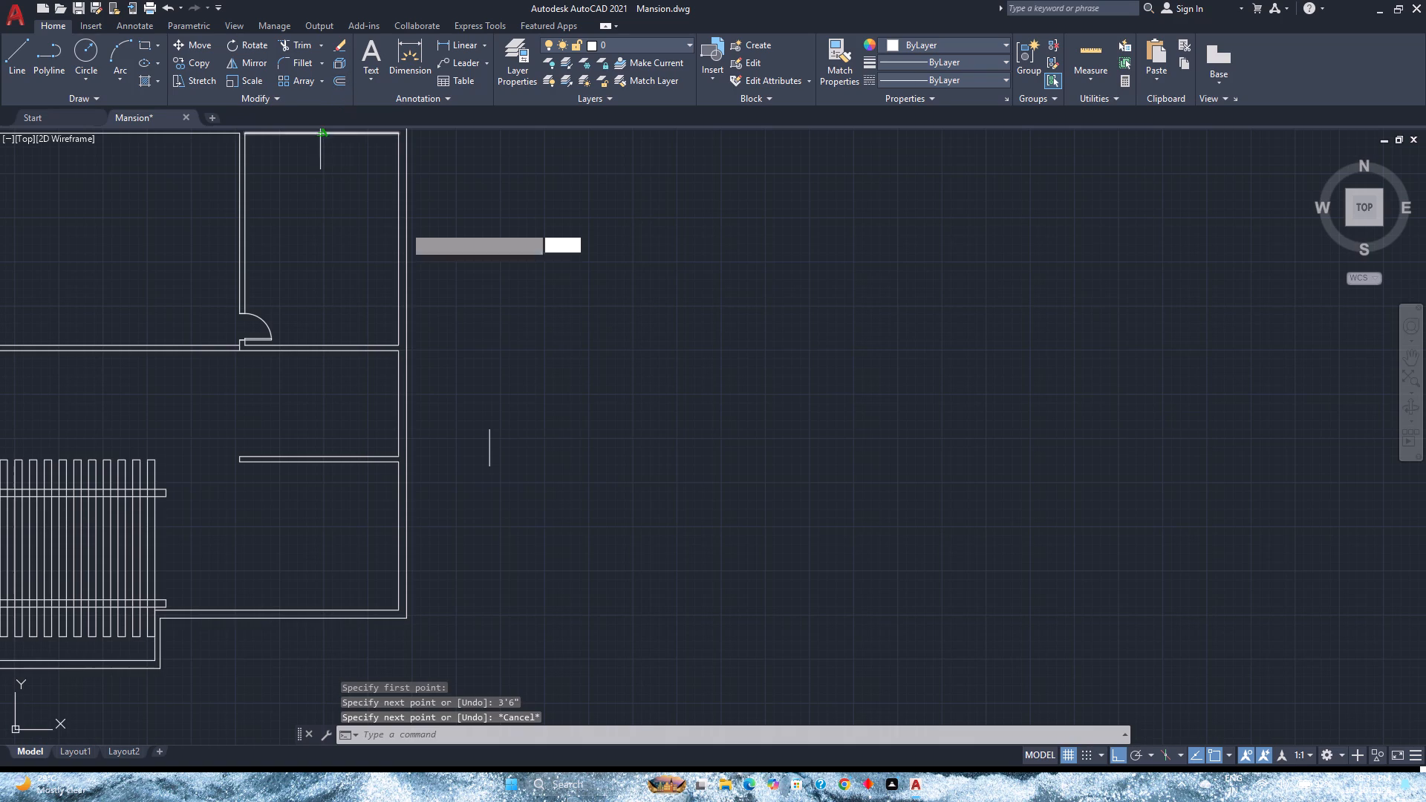
pyautogui.write('11')
pyautogui.press('Return')
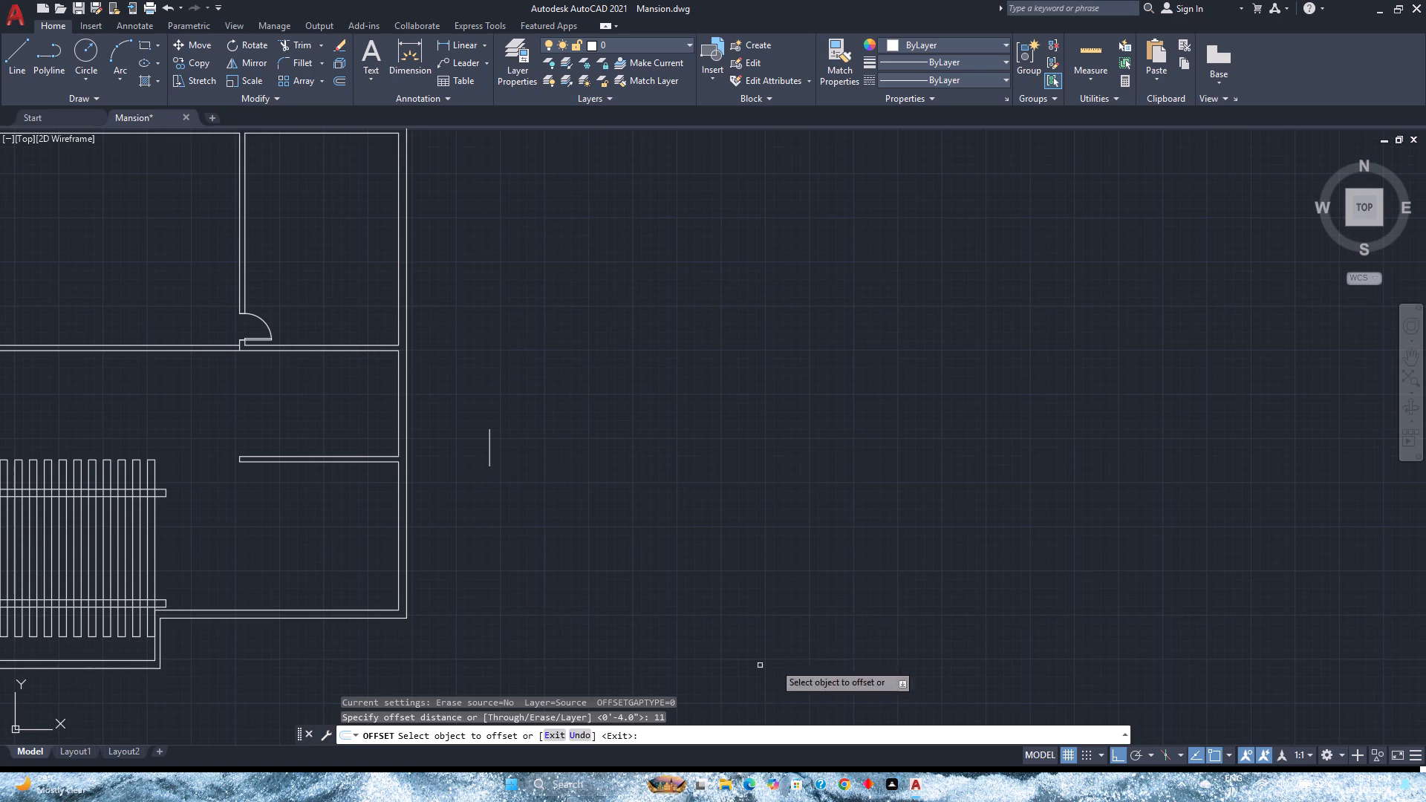
pyautogui.click(488, 440)
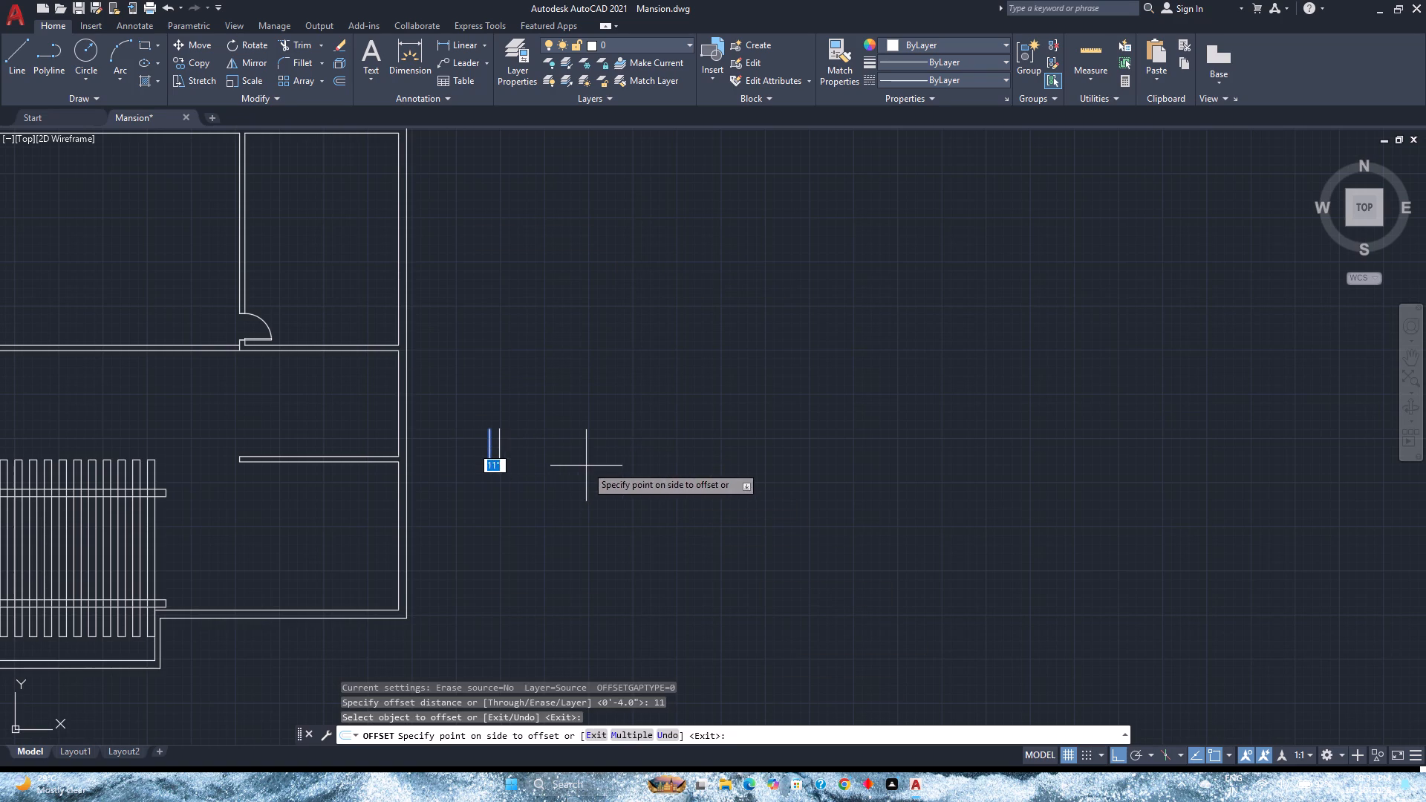
pyautogui.click(586, 466)
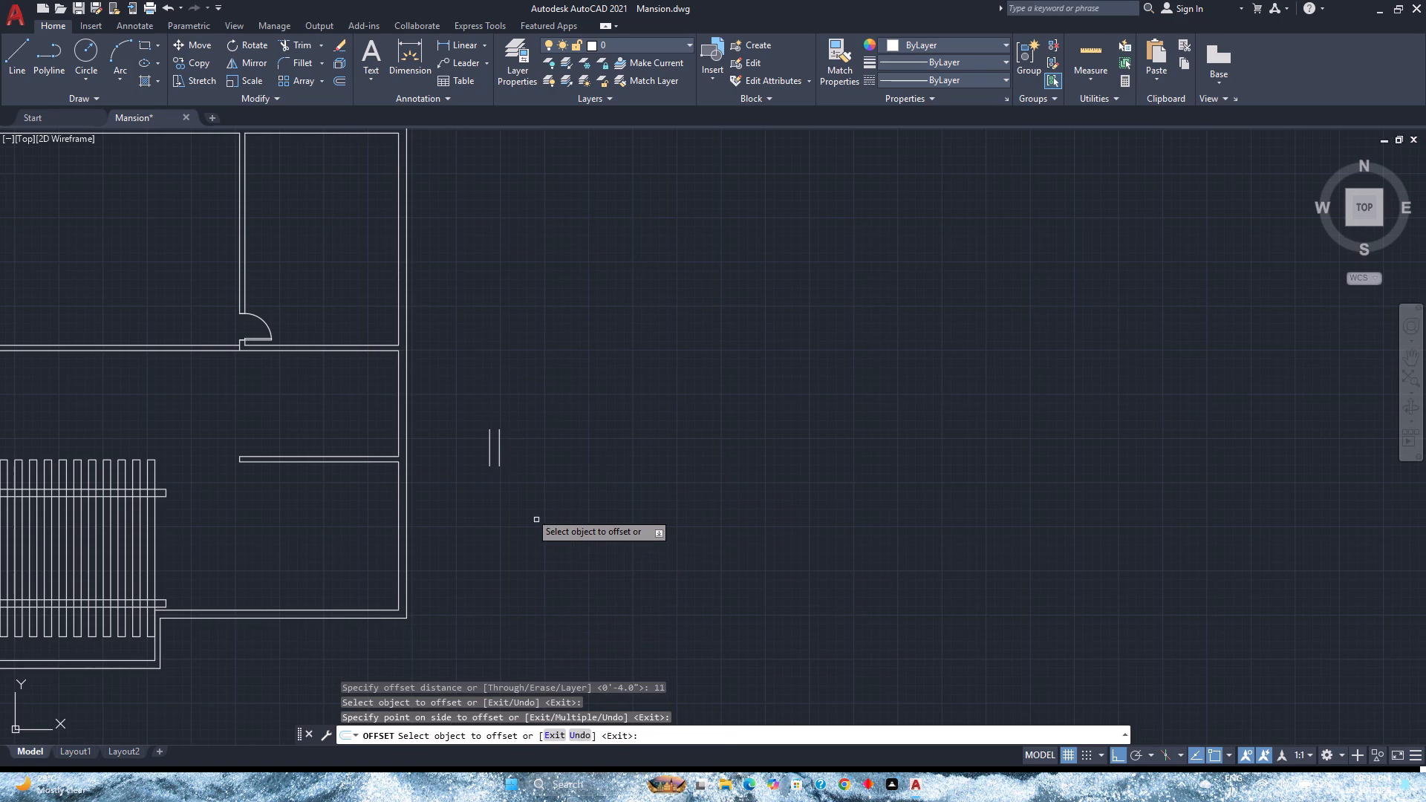
pyautogui.click(501, 450)
pyautogui.click(568, 463)
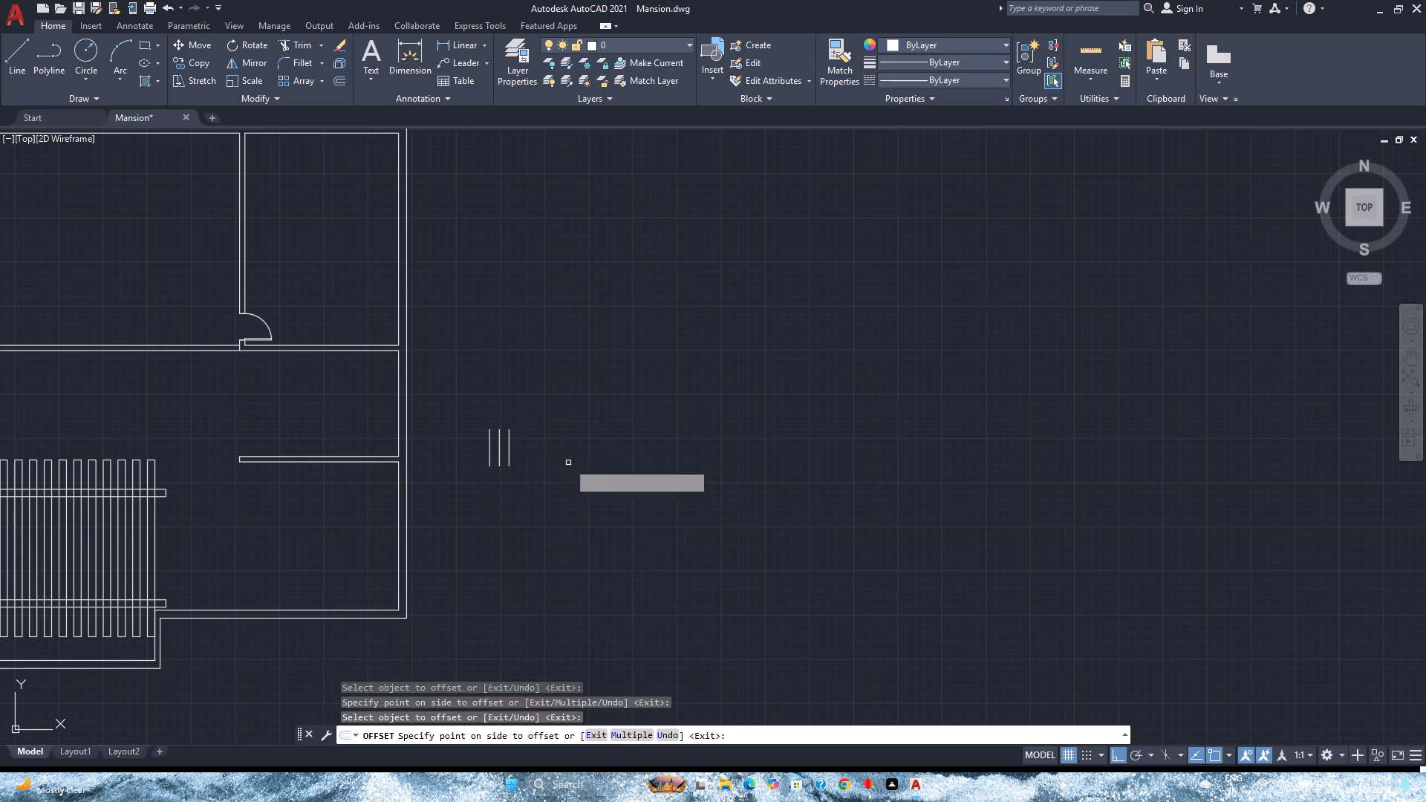
# Begin copying the easternmost of the three 3'6" lines, using its lower endpoint as the base point.
pyautogui.click(206, 62)
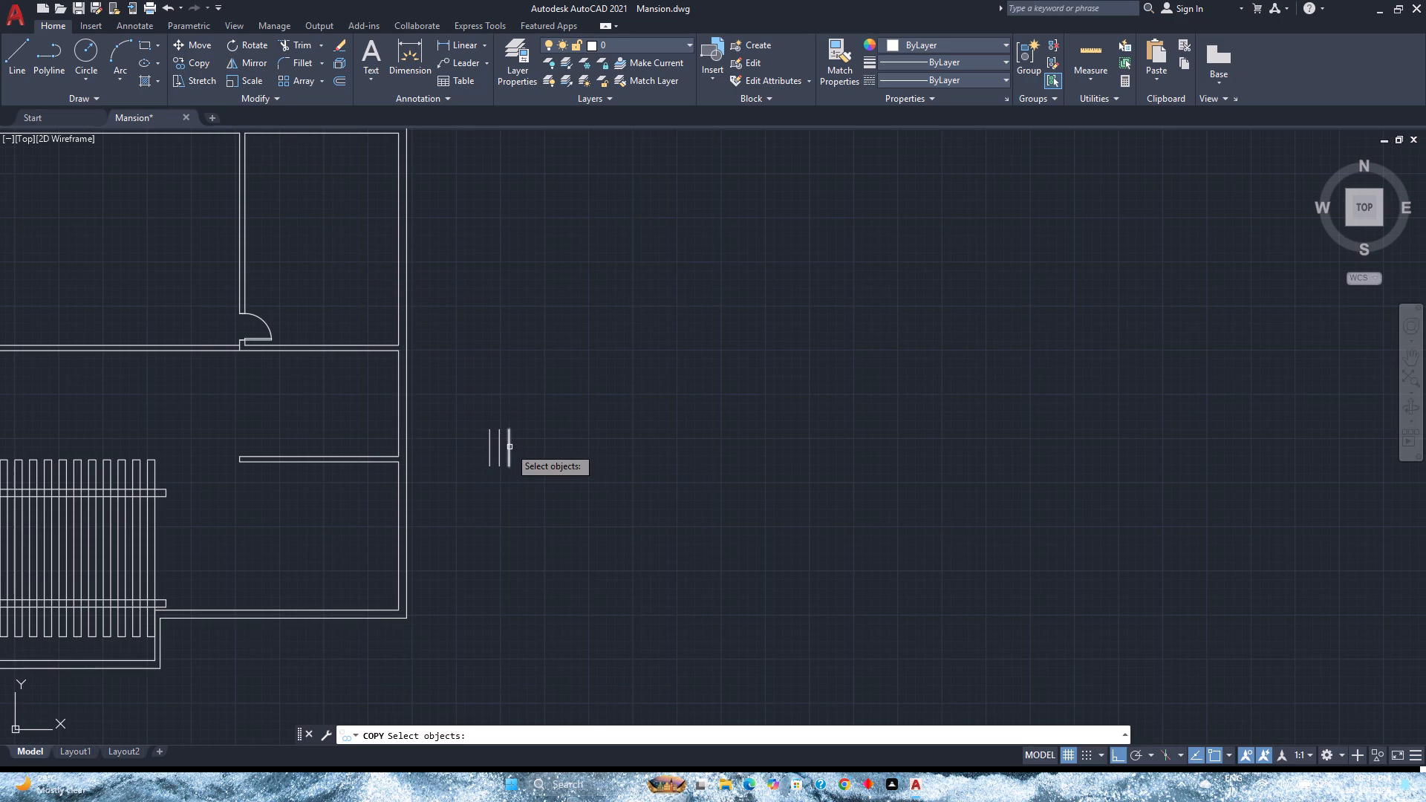
pyautogui.click(509, 447)
pyautogui.press('space')
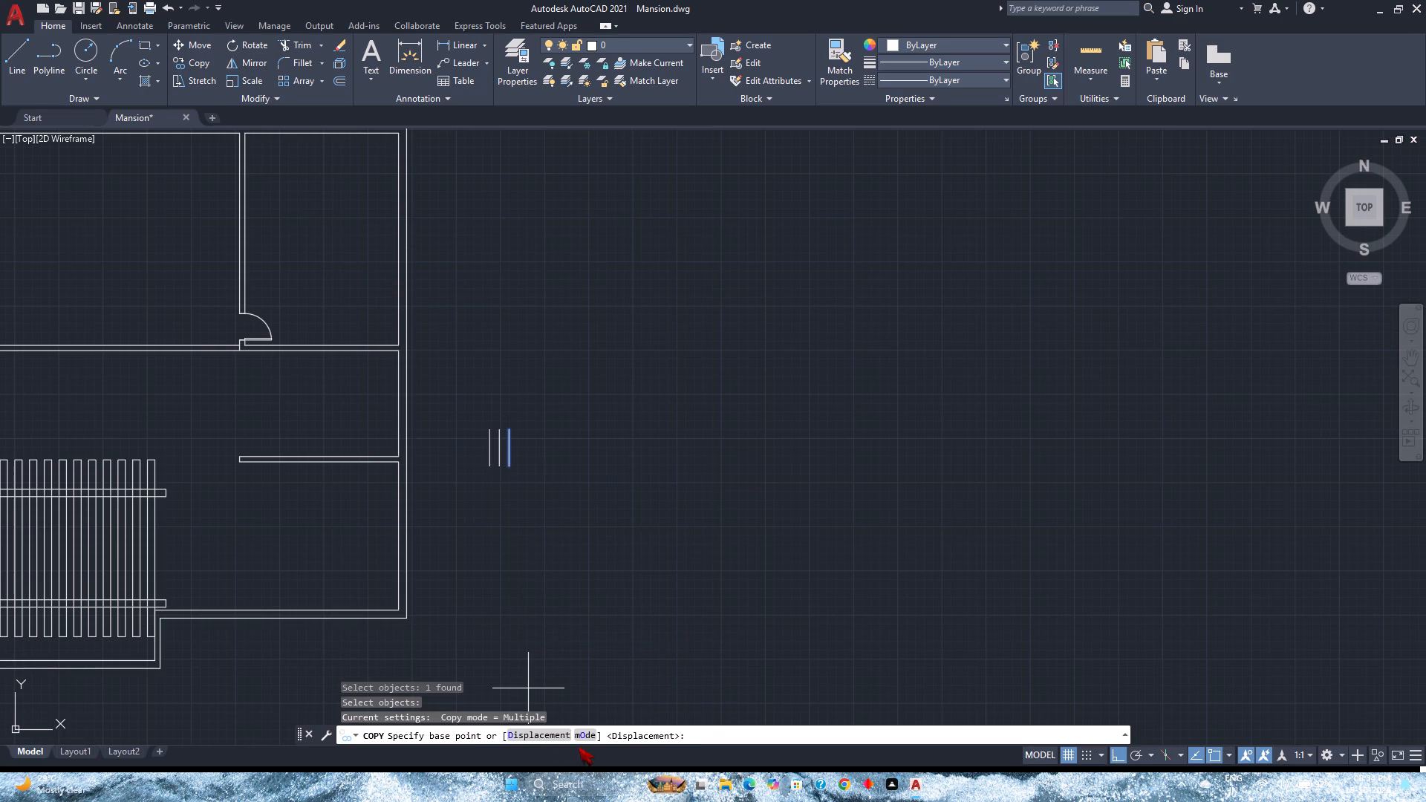
pyautogui.click(509, 468)
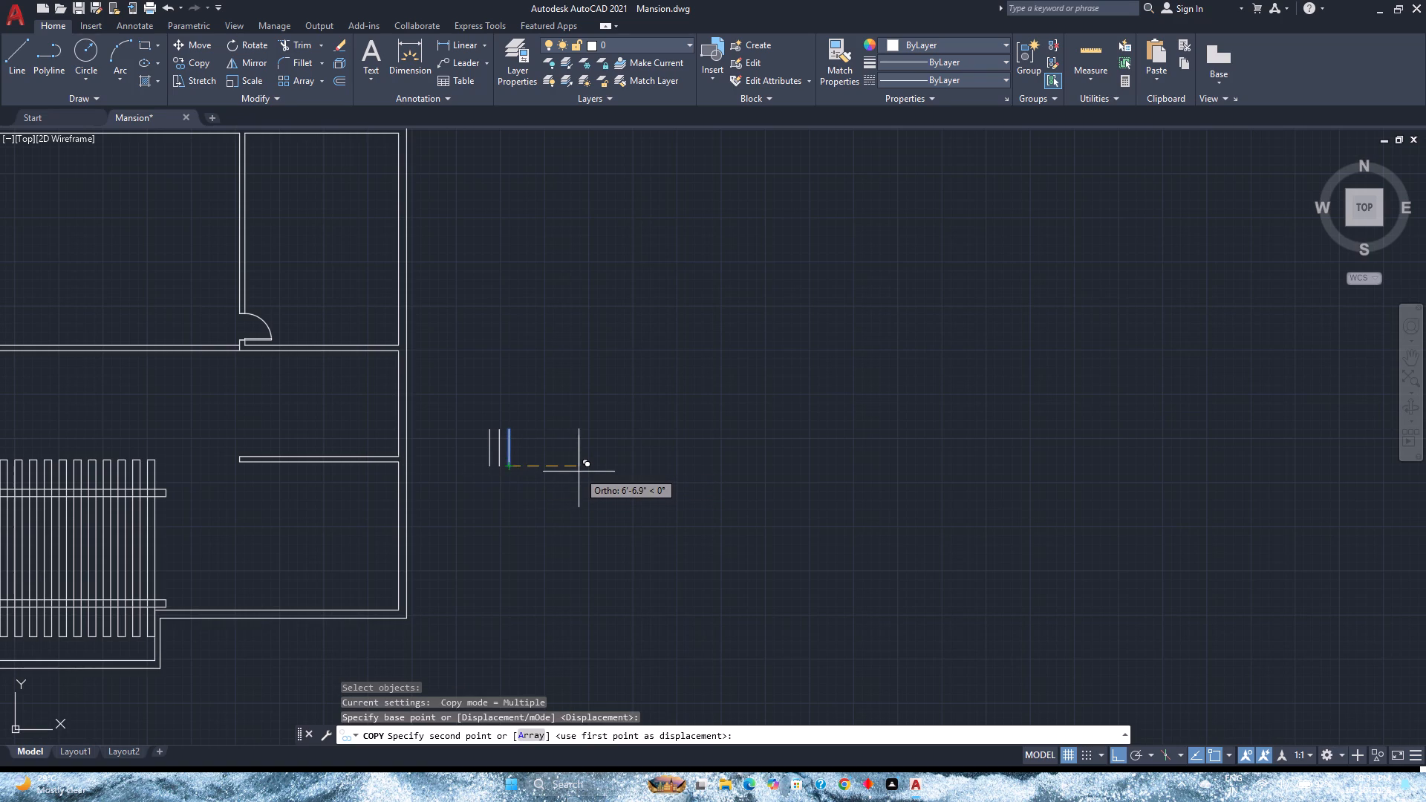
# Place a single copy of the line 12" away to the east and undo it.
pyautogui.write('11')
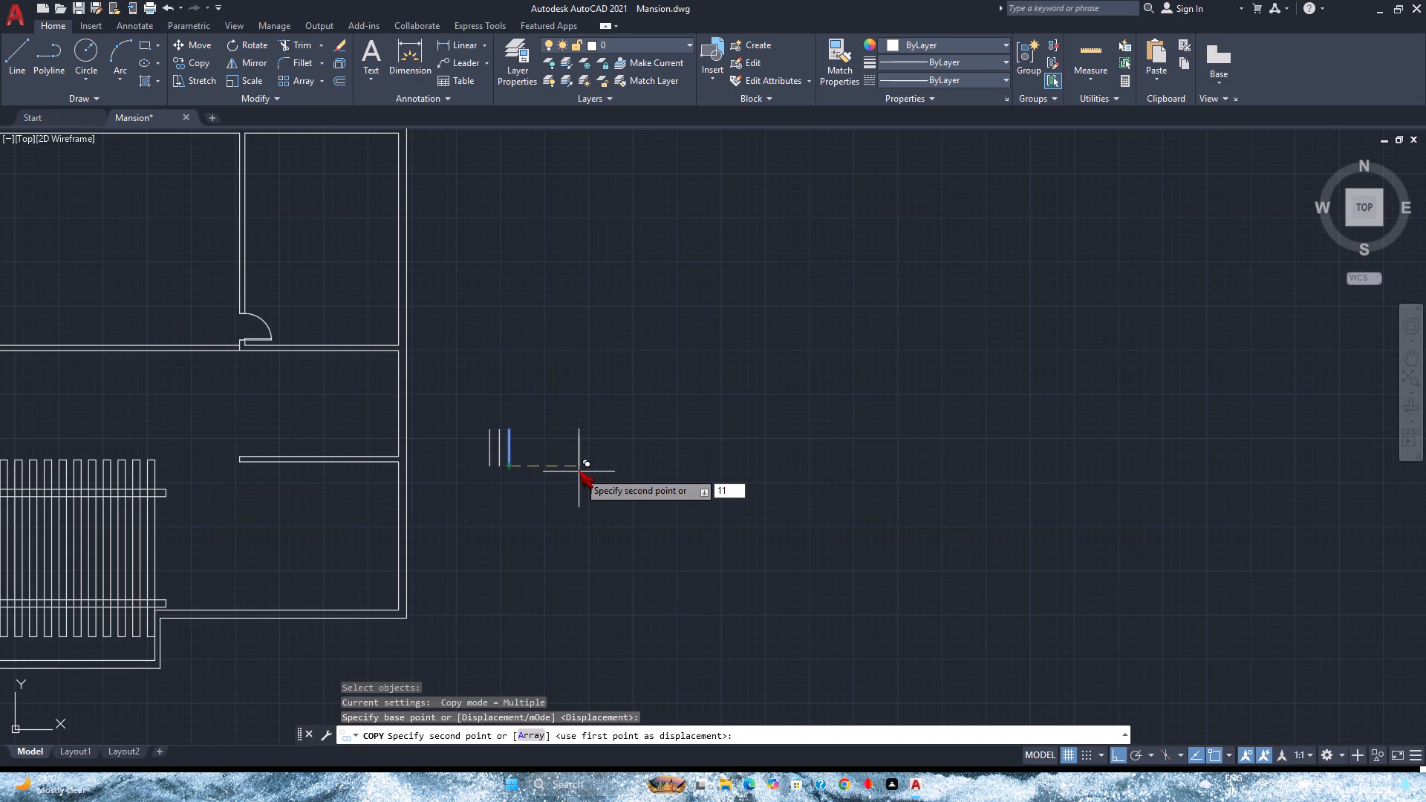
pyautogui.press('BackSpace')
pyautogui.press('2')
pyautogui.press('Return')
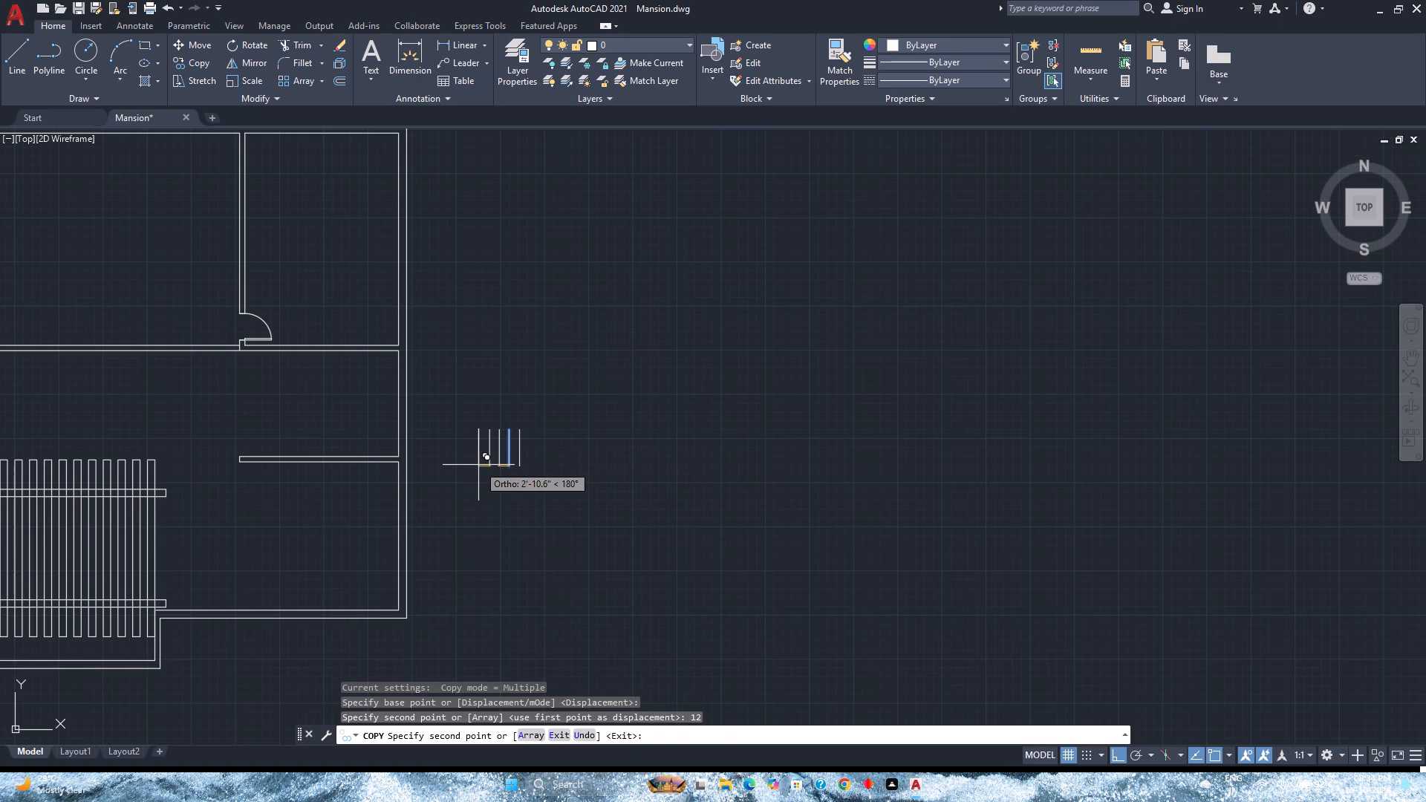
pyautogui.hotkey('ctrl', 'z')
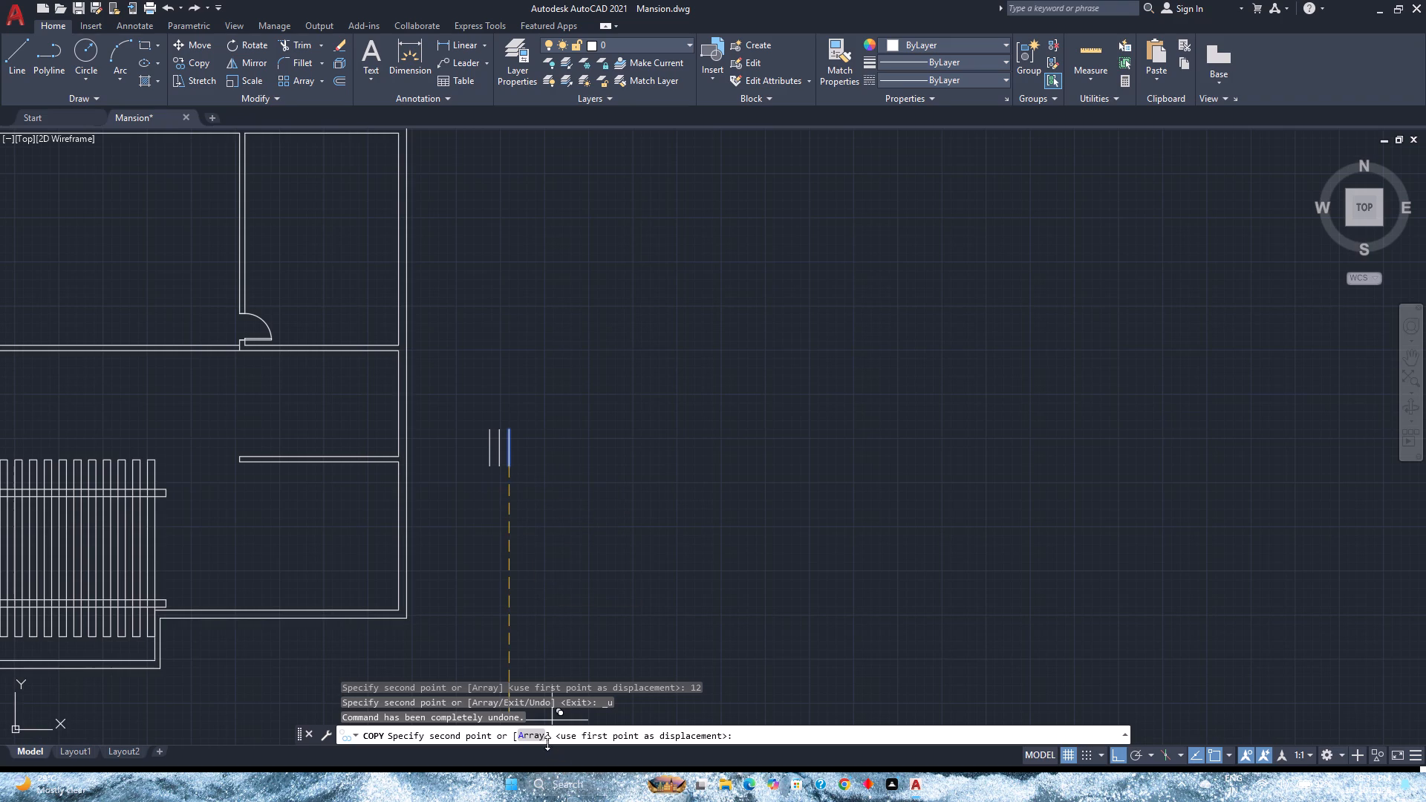
# Array the copied line eastward as 12 items spaced 11" apart.
pyautogui.click(541, 735)
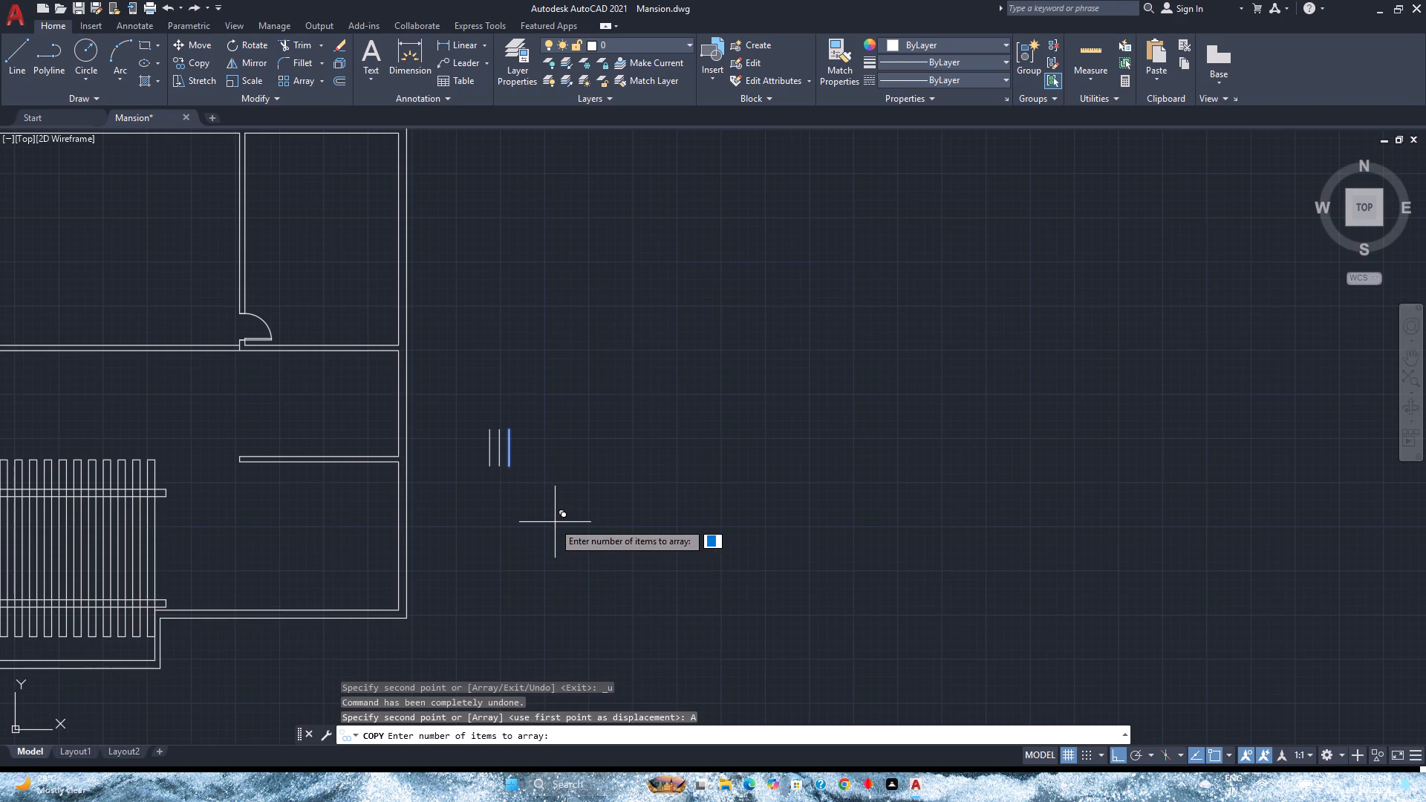
pyautogui.press('1')
pyautogui.press('2')
pyautogui.press('Return')
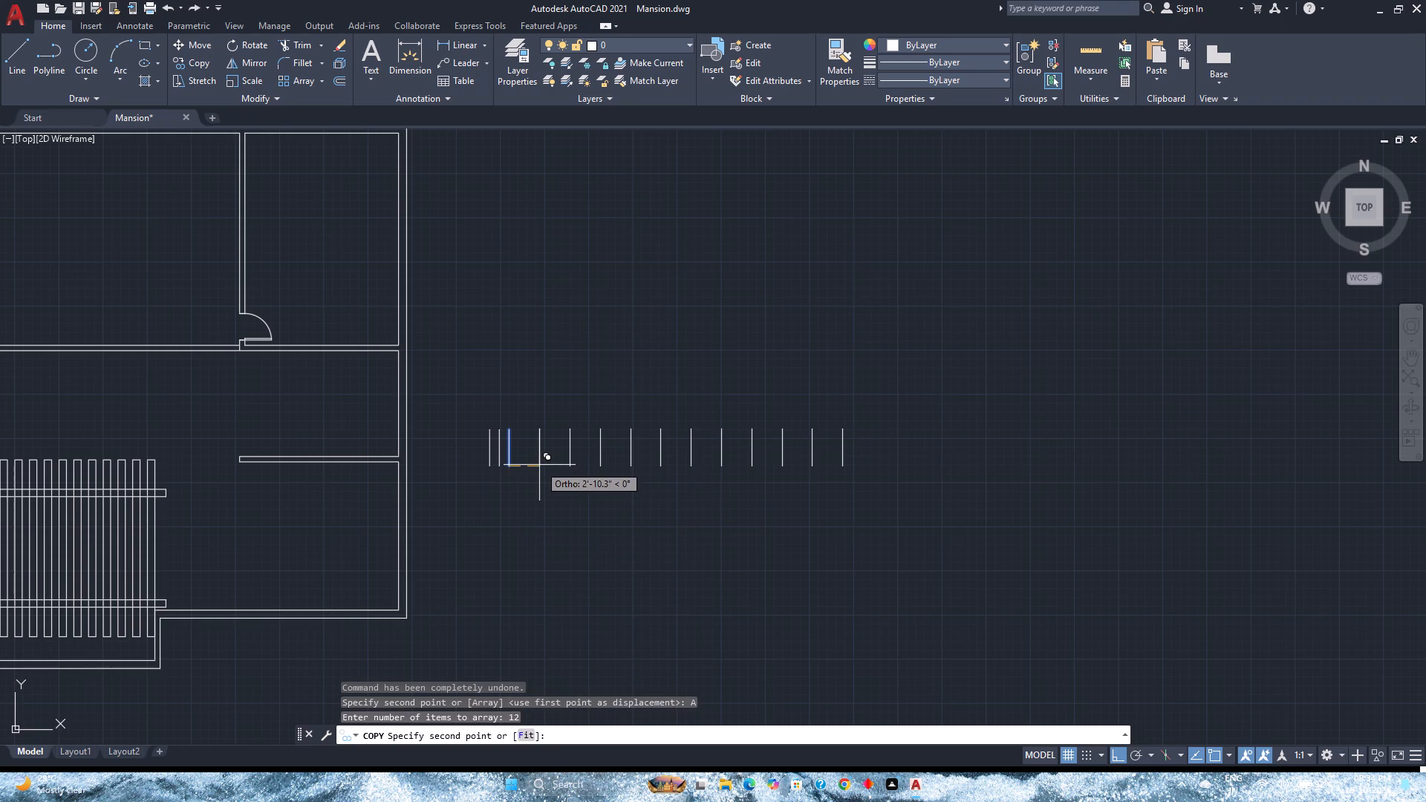
pyautogui.write('11')
pyautogui.press('Return')
pyautogui.press('space')
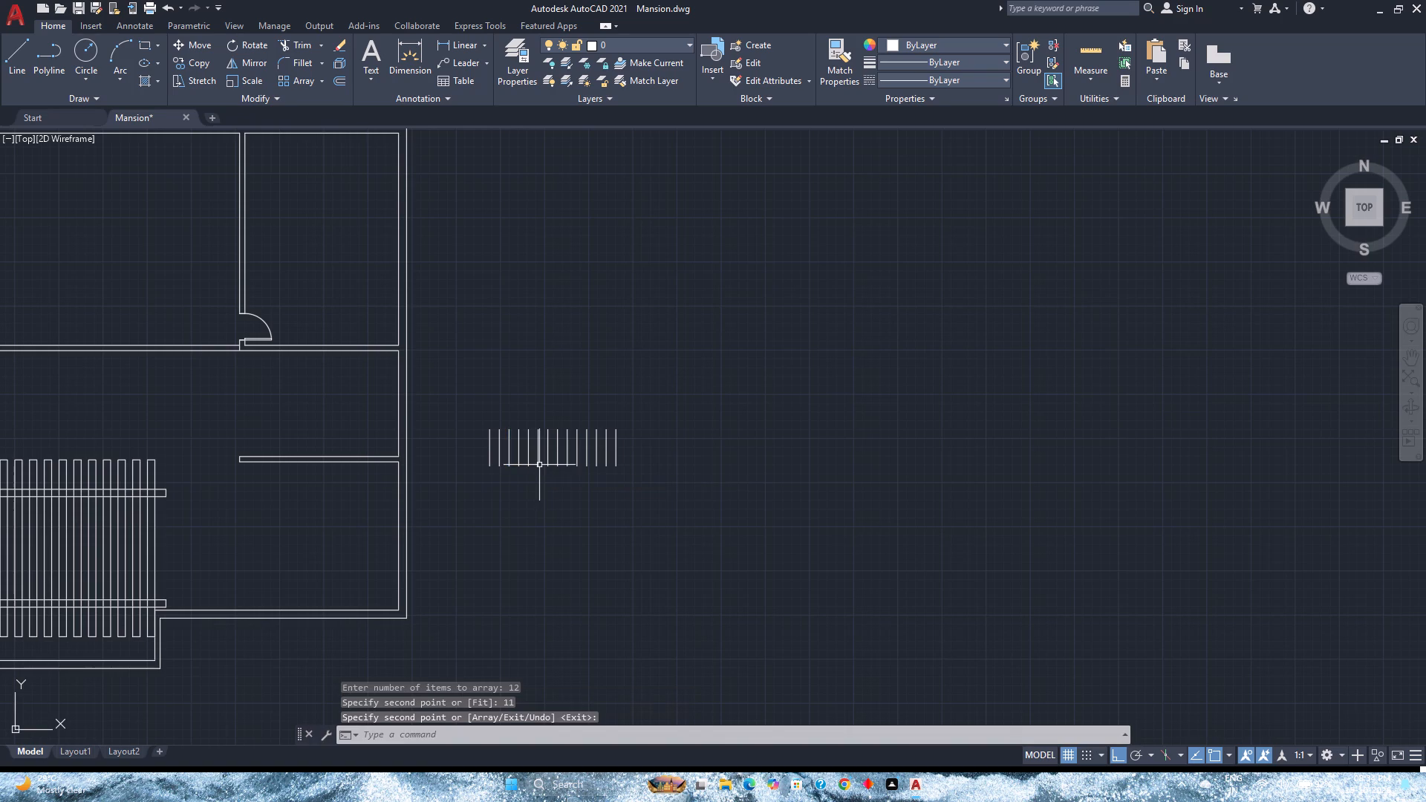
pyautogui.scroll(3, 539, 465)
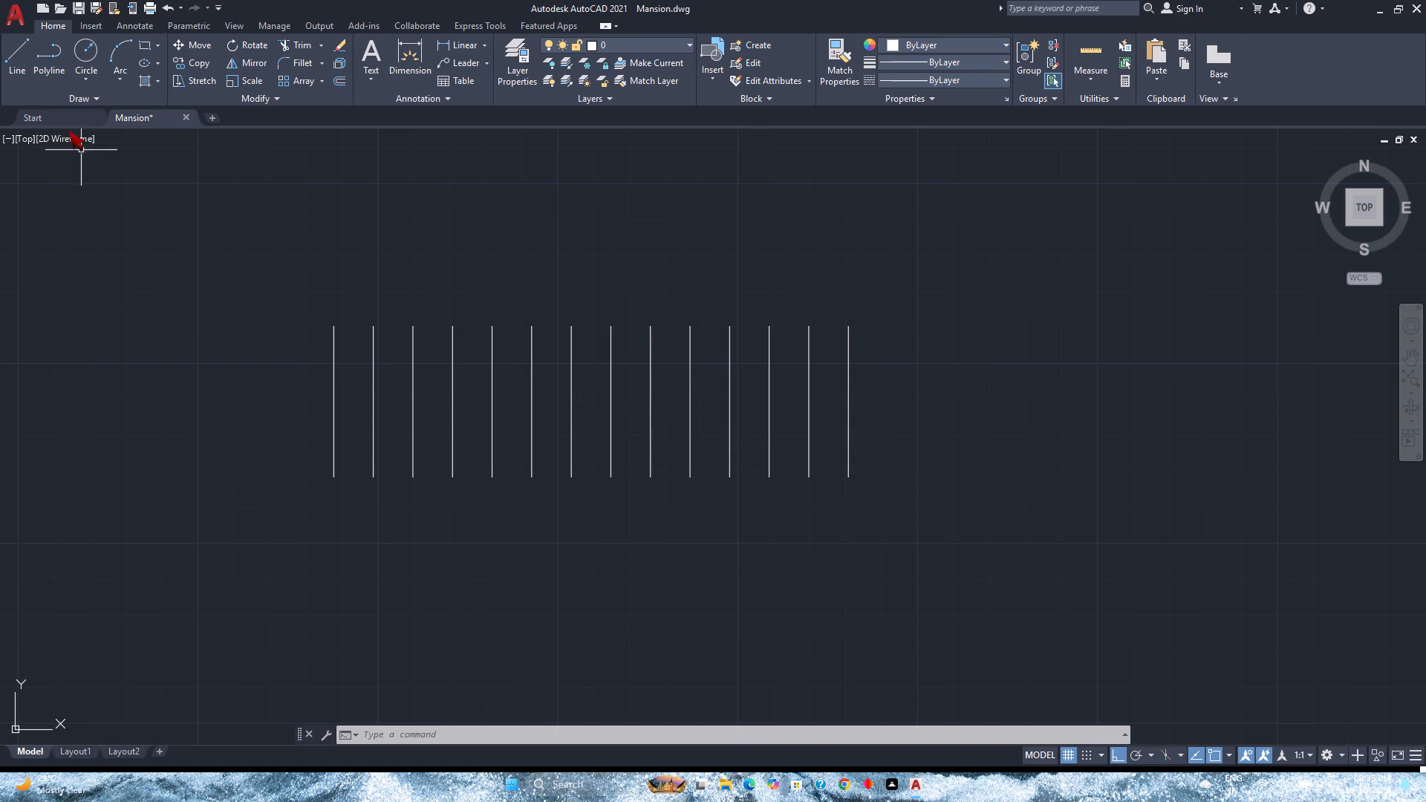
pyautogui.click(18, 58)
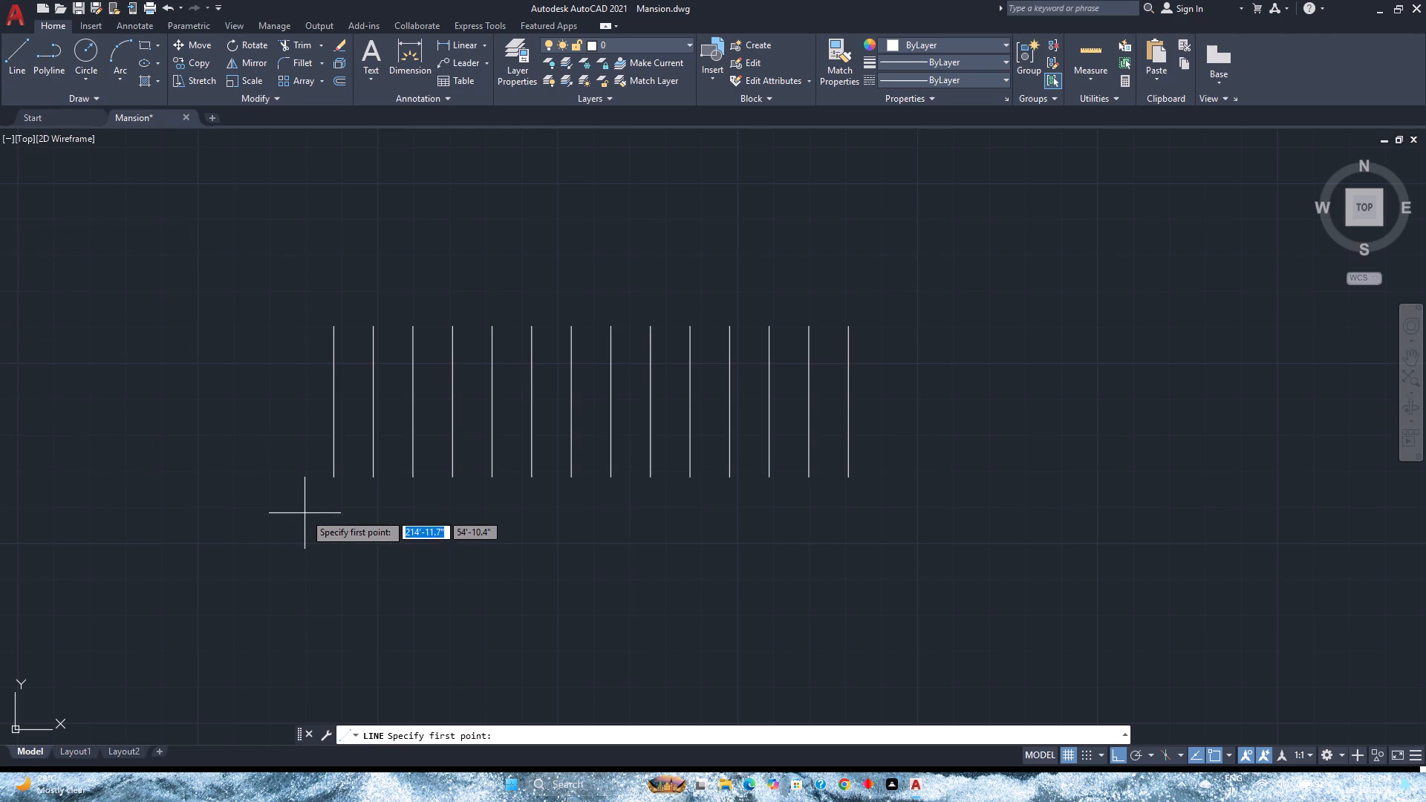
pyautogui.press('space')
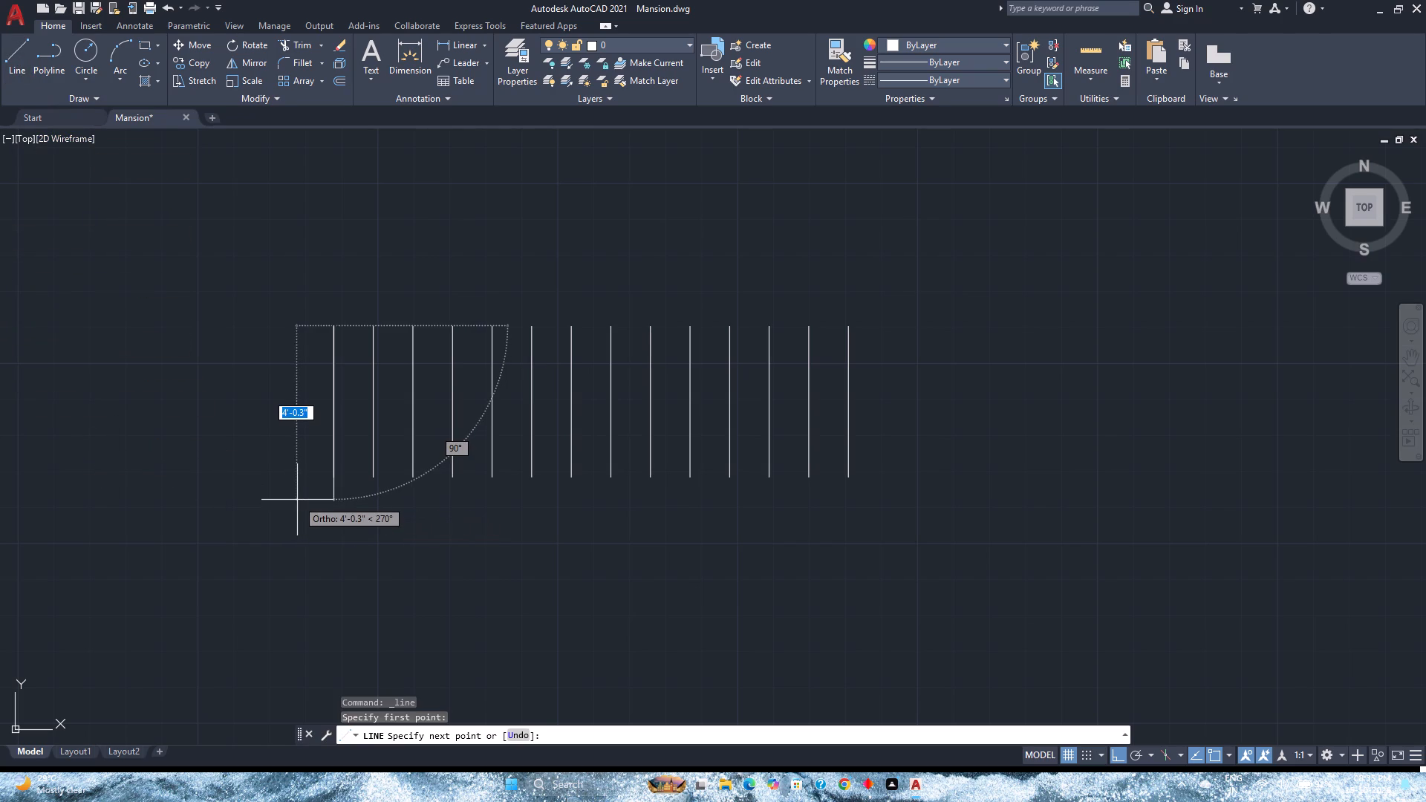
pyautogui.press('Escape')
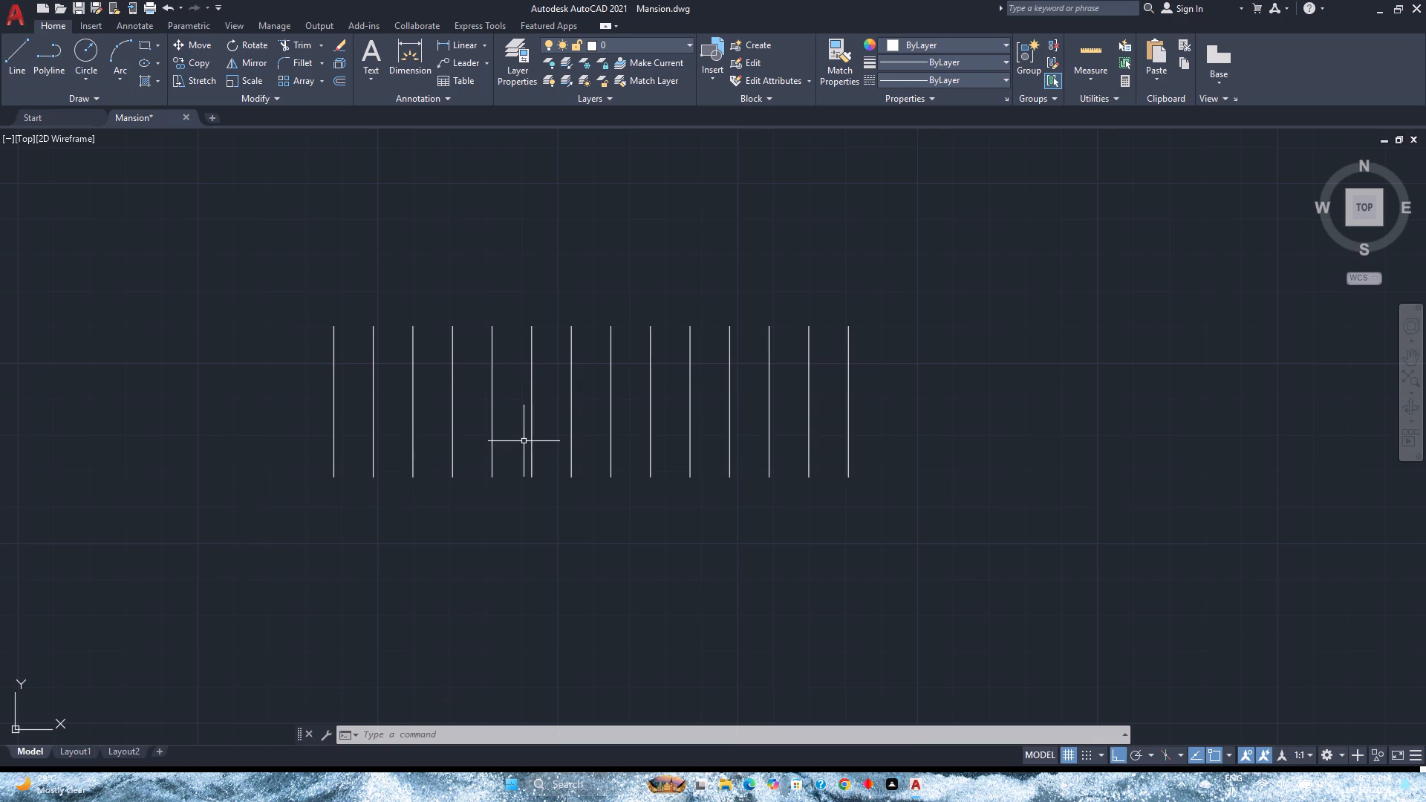
# Copy the six westernmost lines of the row straight north by about 12'6", based on the first line's lower endpoint.
pyautogui.scroll(-1, 526, 443)
pyautogui.moveTo(526, 443); pyautogui.dragTo(407, 436, button='middle')
pyautogui.middleClick(407, 436)
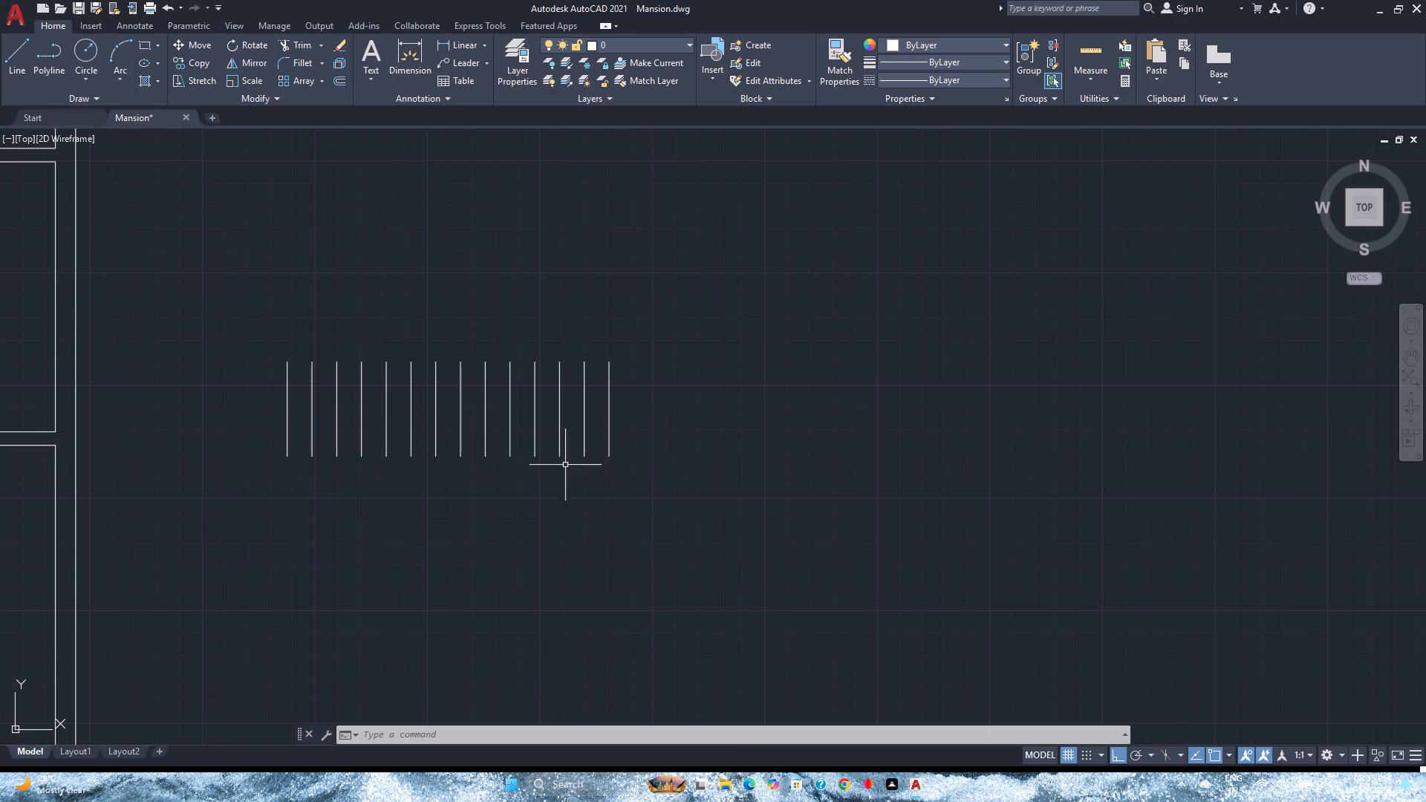
pyautogui.click(417, 454)
pyautogui.click(238, 405)
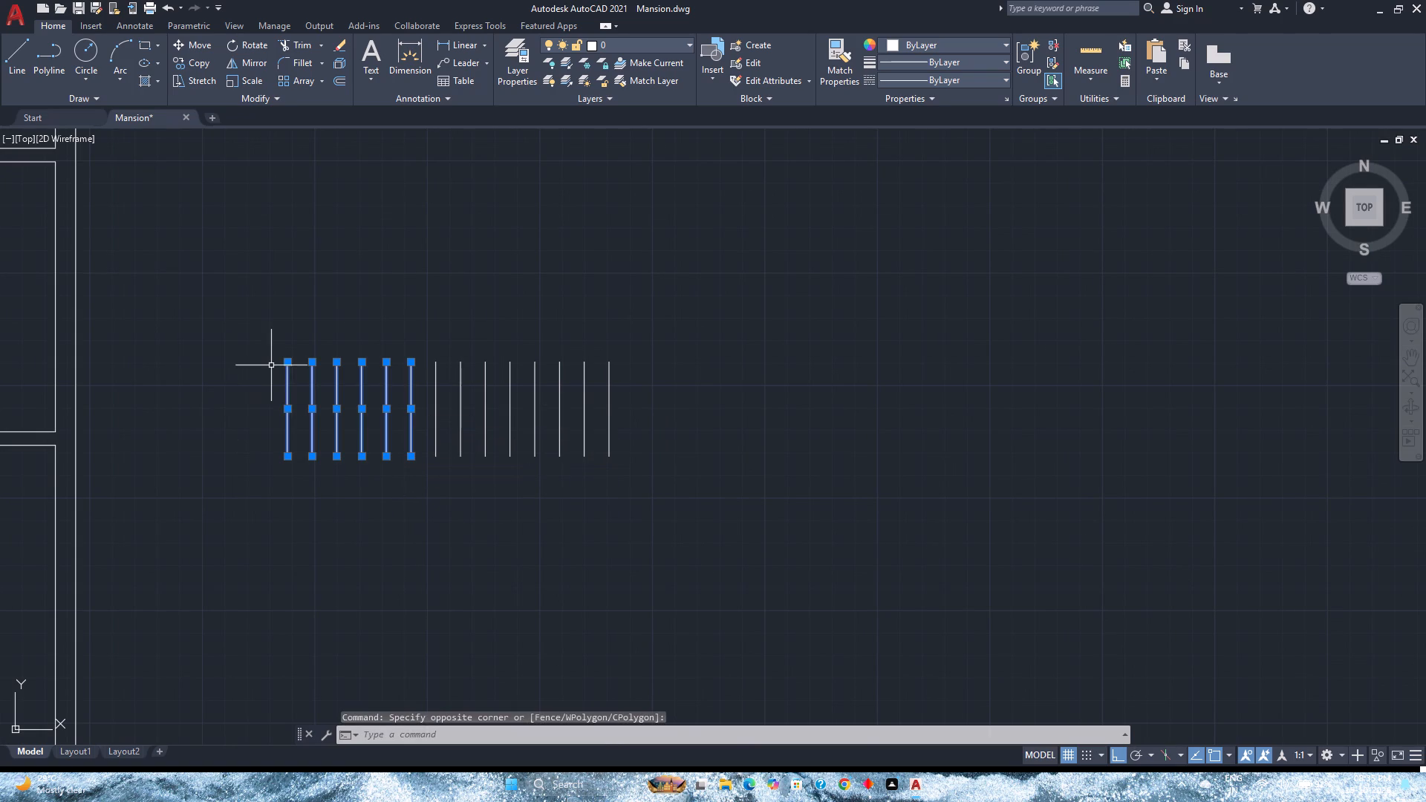
pyautogui.click(201, 67)
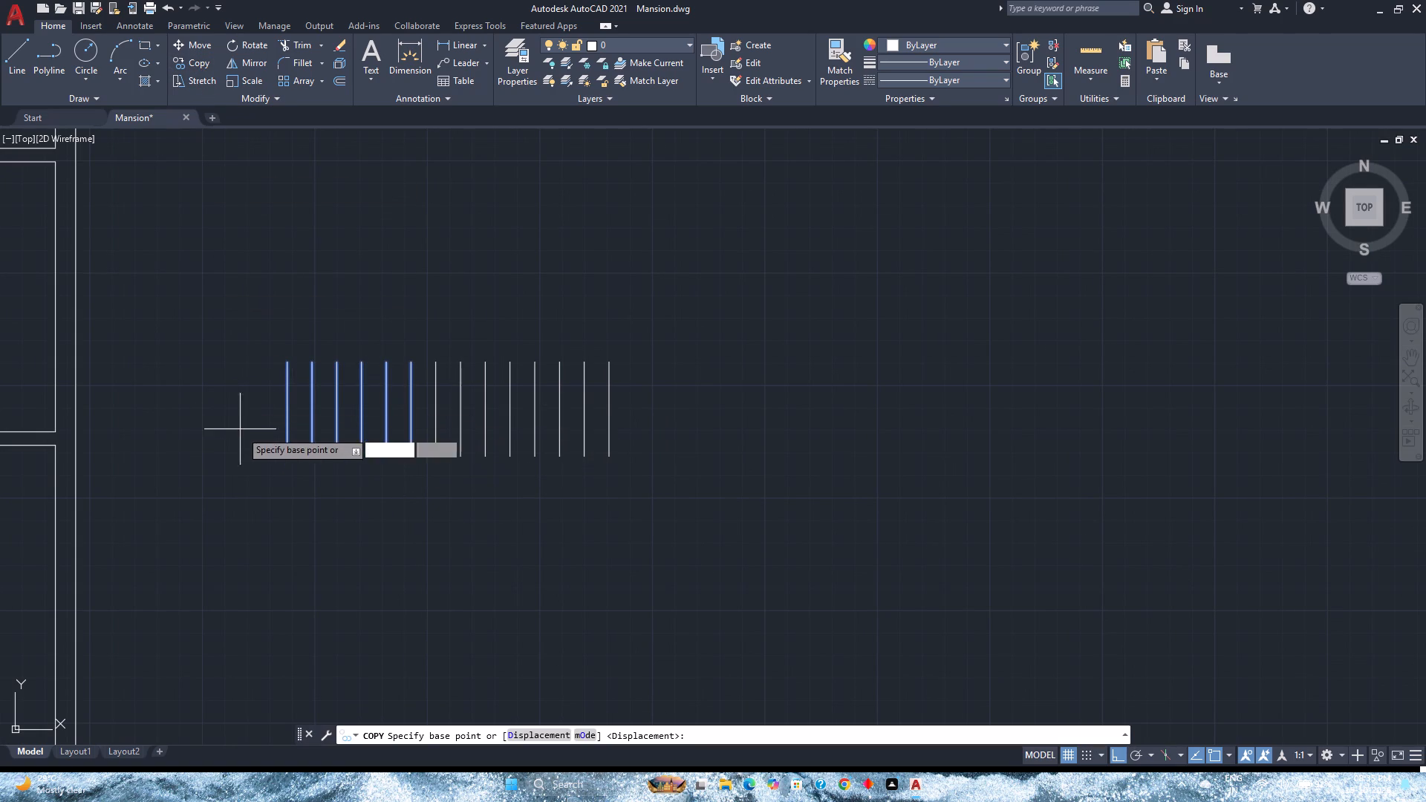
pyautogui.click(284, 456)
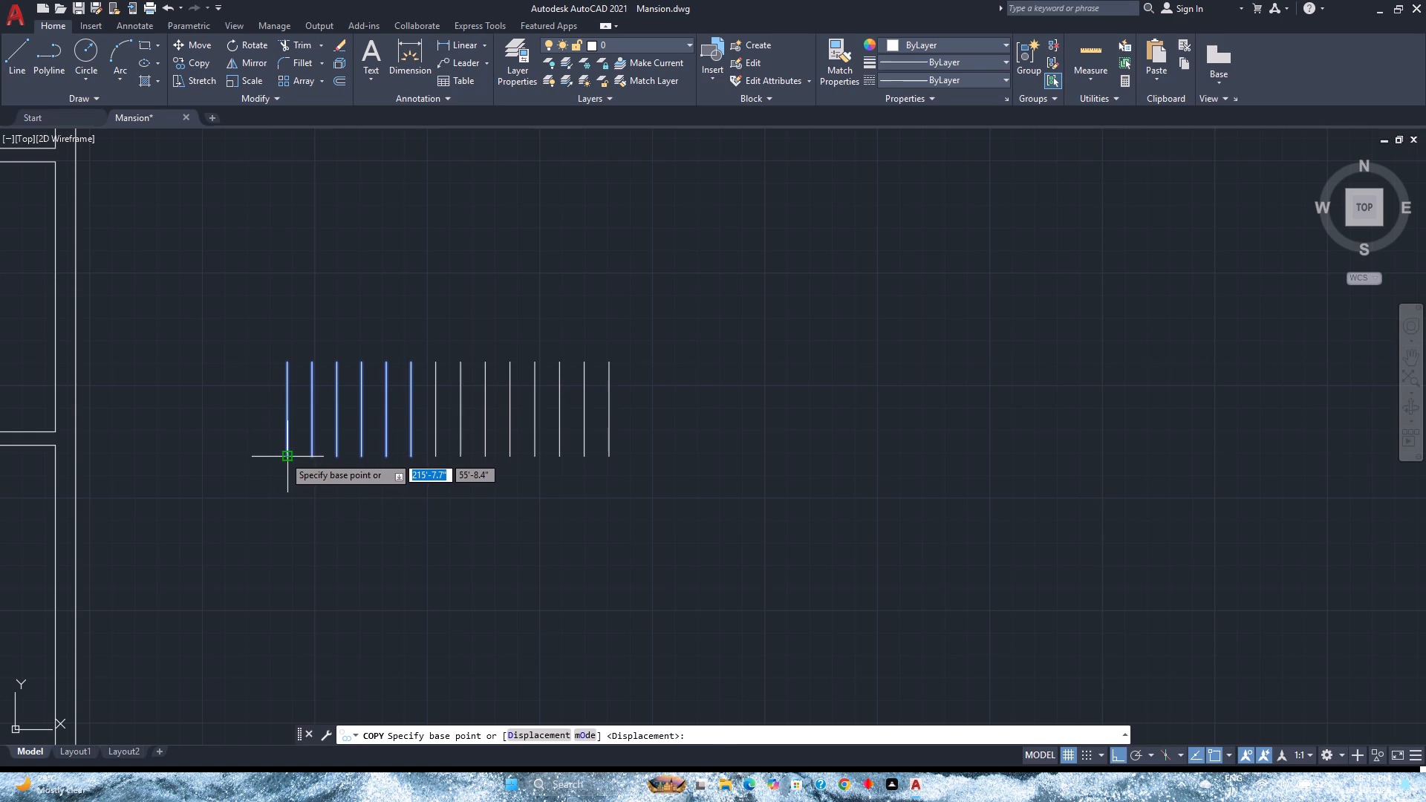
pyautogui.scroll(-1, 305, 290)
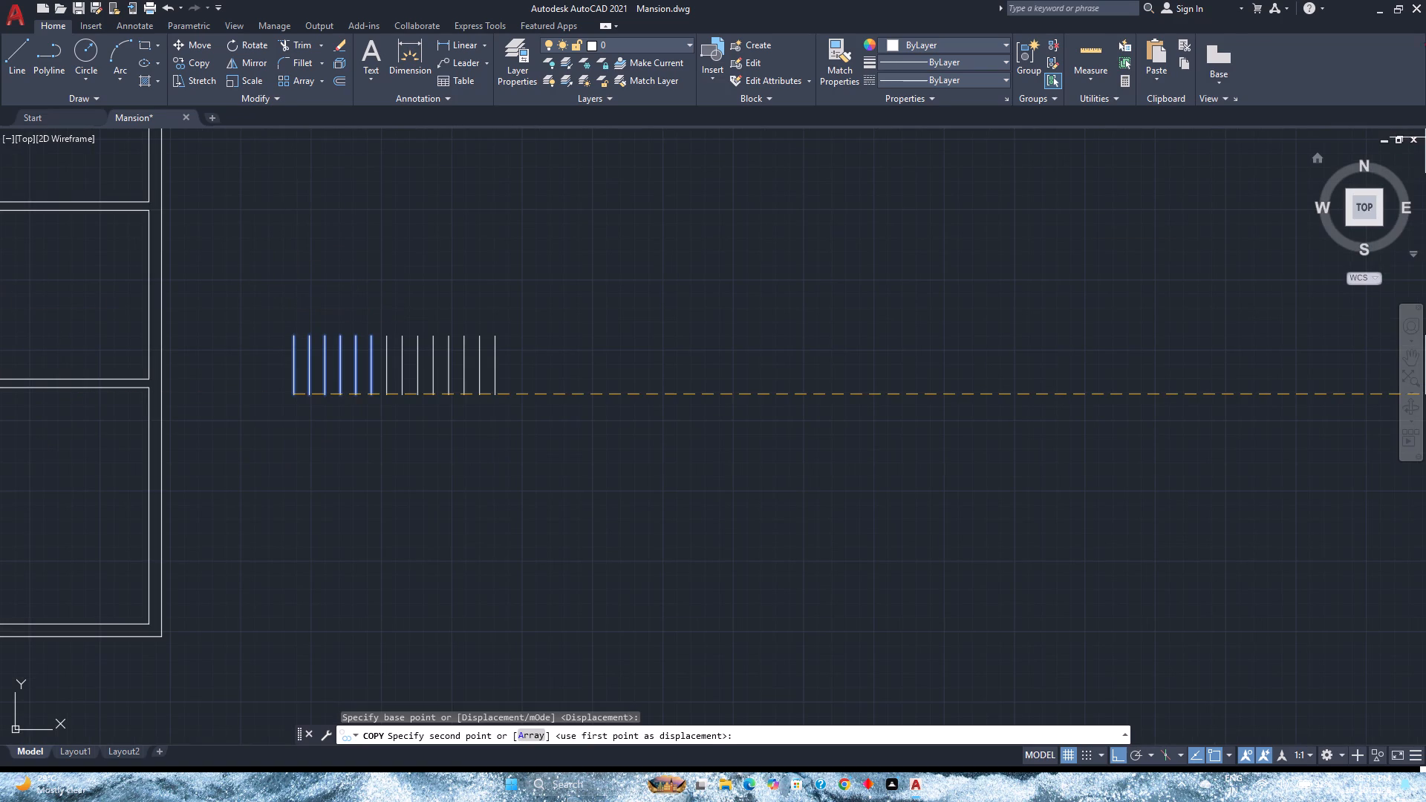
pyautogui.click(1356, 206)
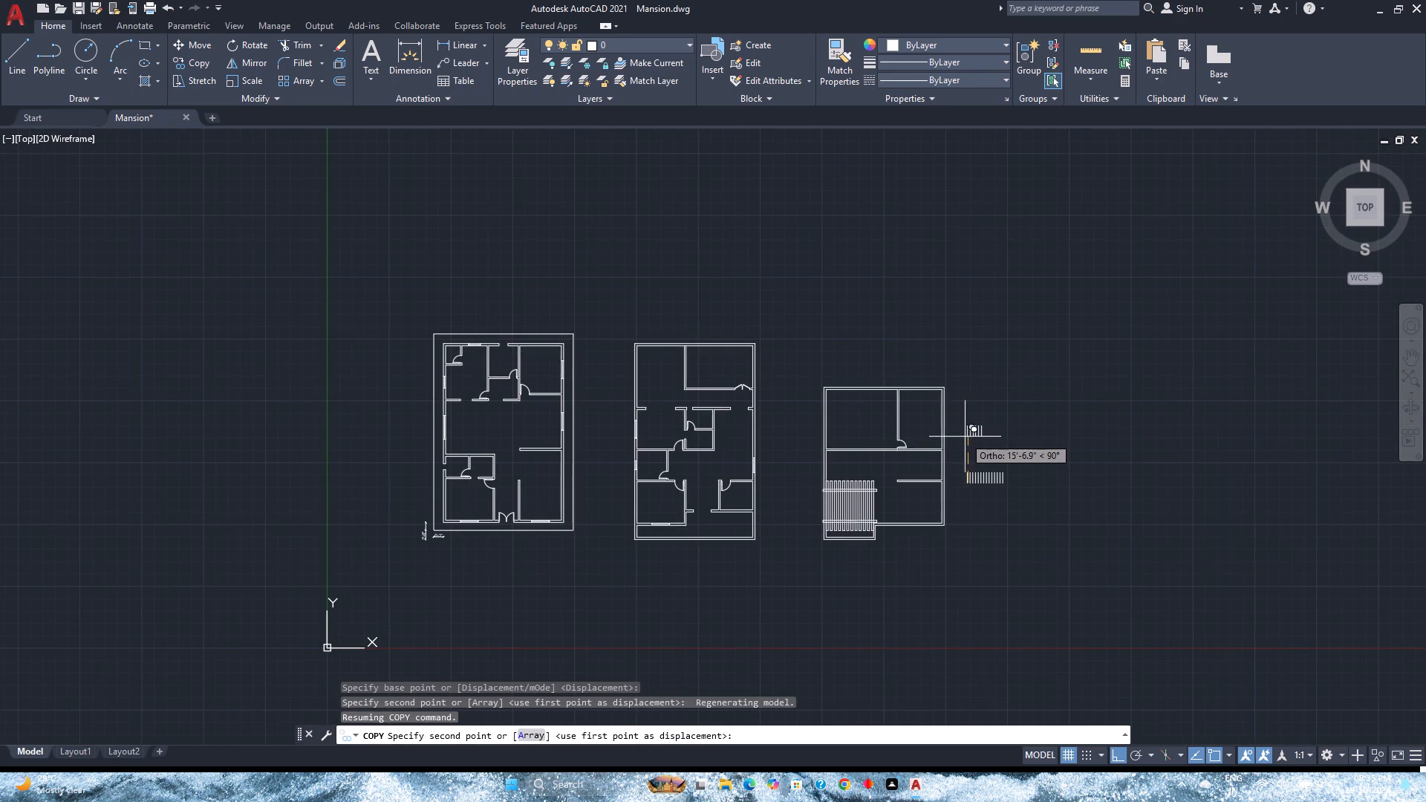
pyautogui.scroll(4, 983, 455)
pyautogui.click(980, 421)
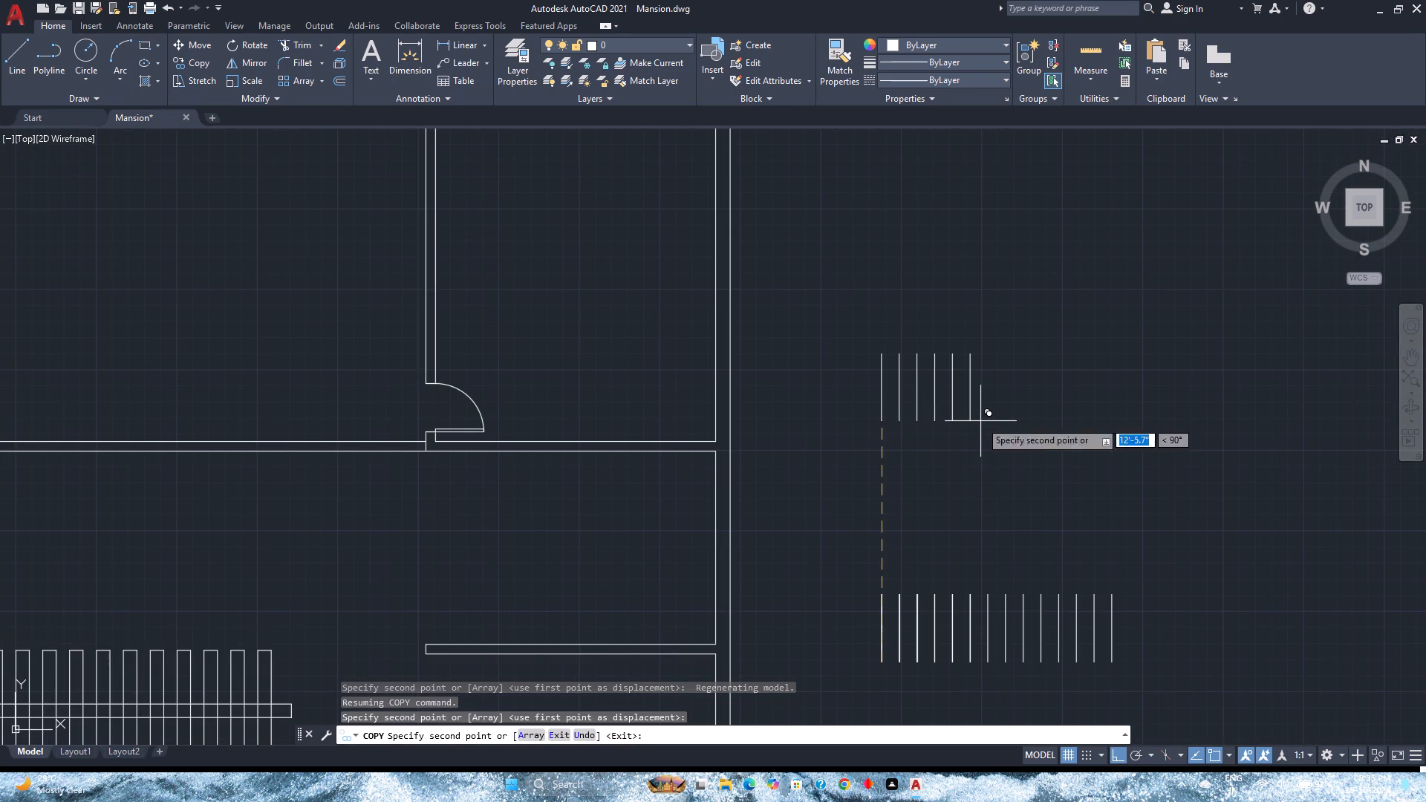
pyautogui.press('space')
# Offset the easternmost line of the copied six-line set 3'6" to the east.
pyautogui.moveTo(1048, 455); pyautogui.dragTo(841, 458, button='middle')
pyautogui.middleClick(841, 458)
pyautogui.click(333, 81)
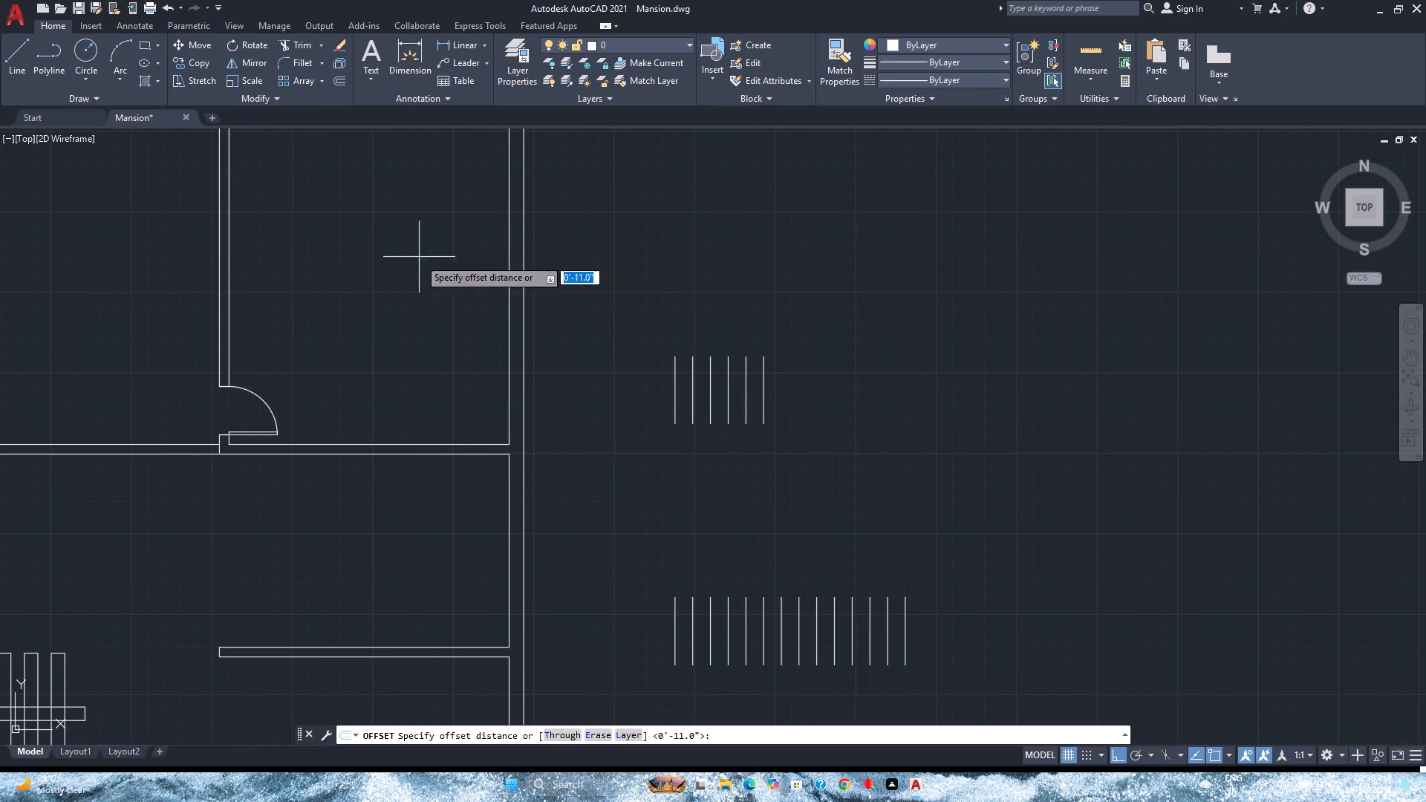
pyautogui.write("3'6")
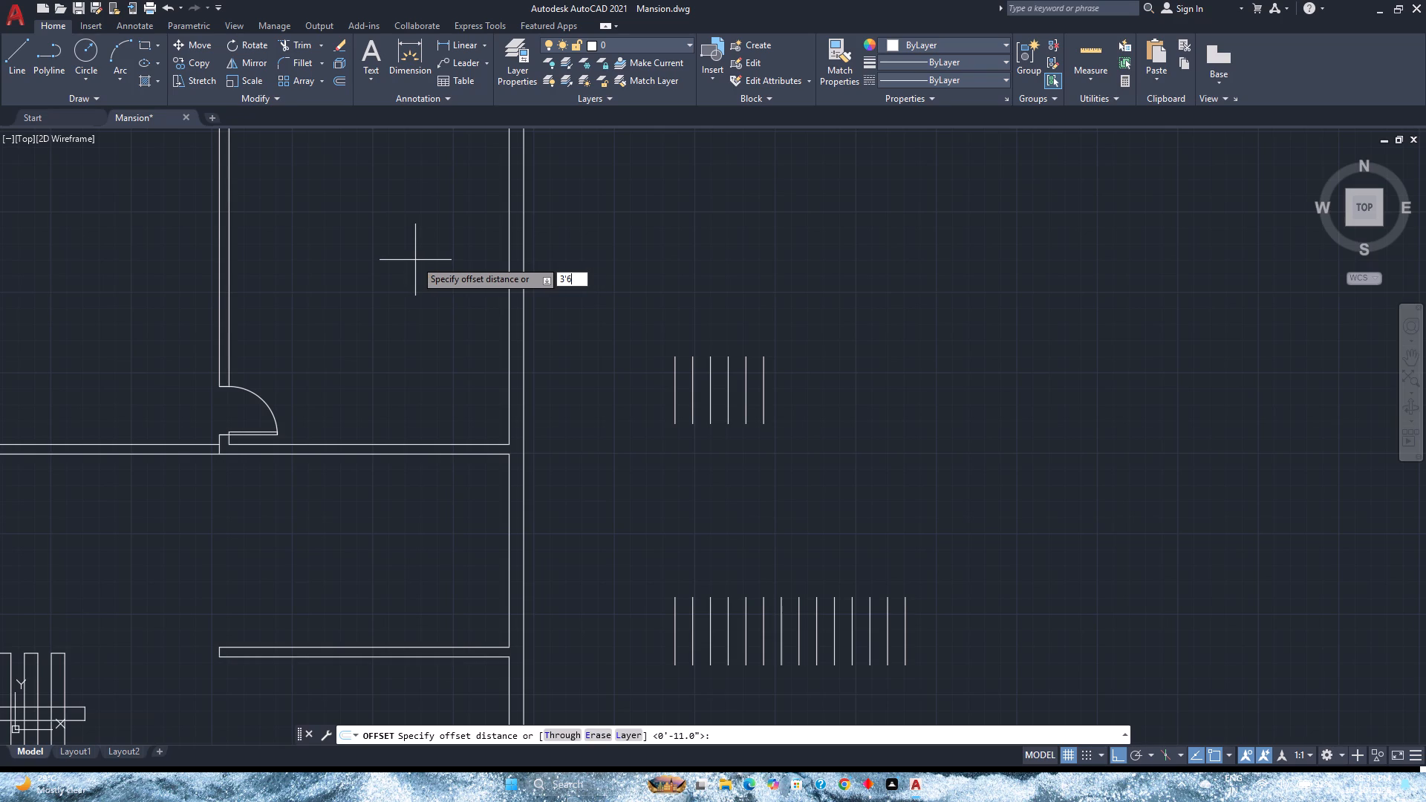
pyautogui.hotkey('shift', '"')
pyautogui.press('Return')
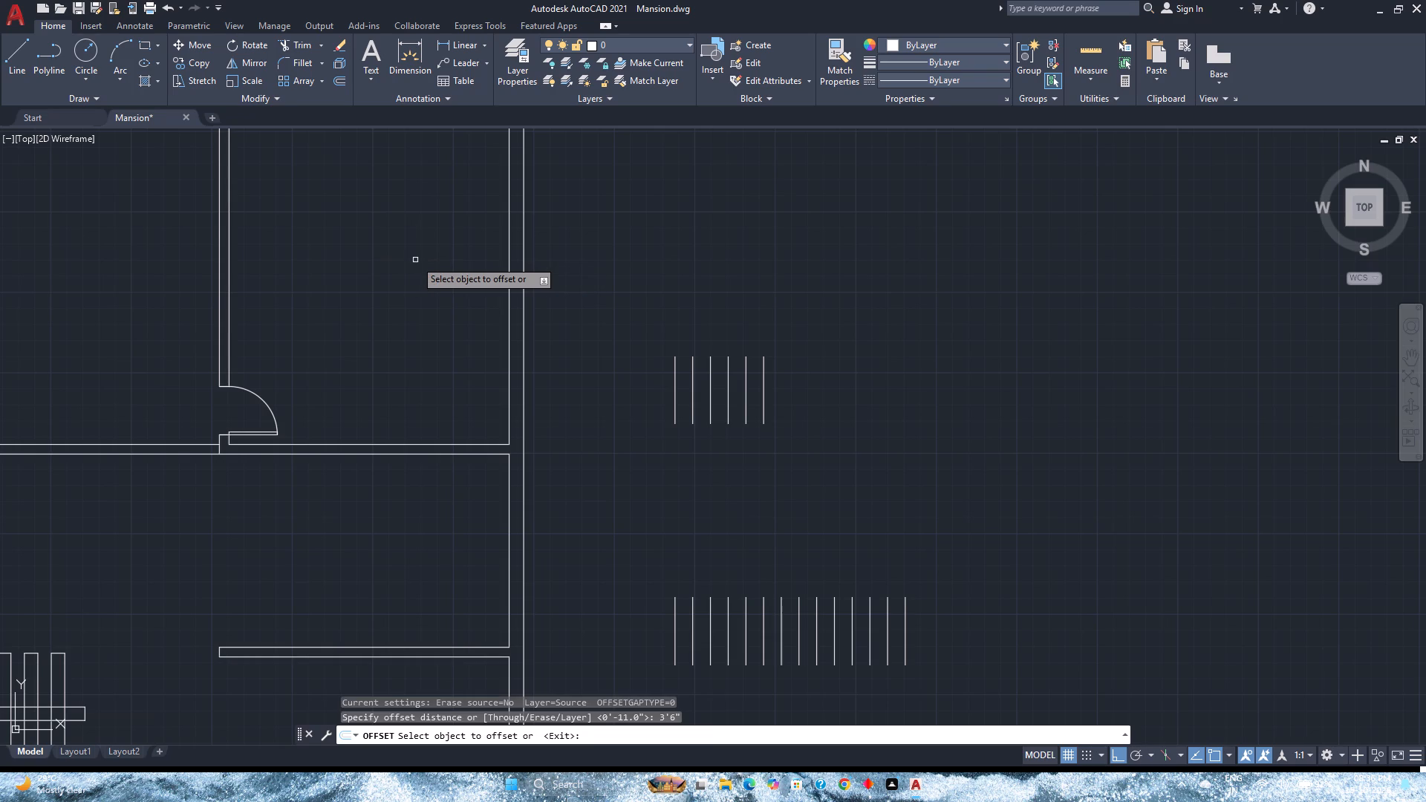
pyautogui.click(762, 395)
pyautogui.click(875, 391)
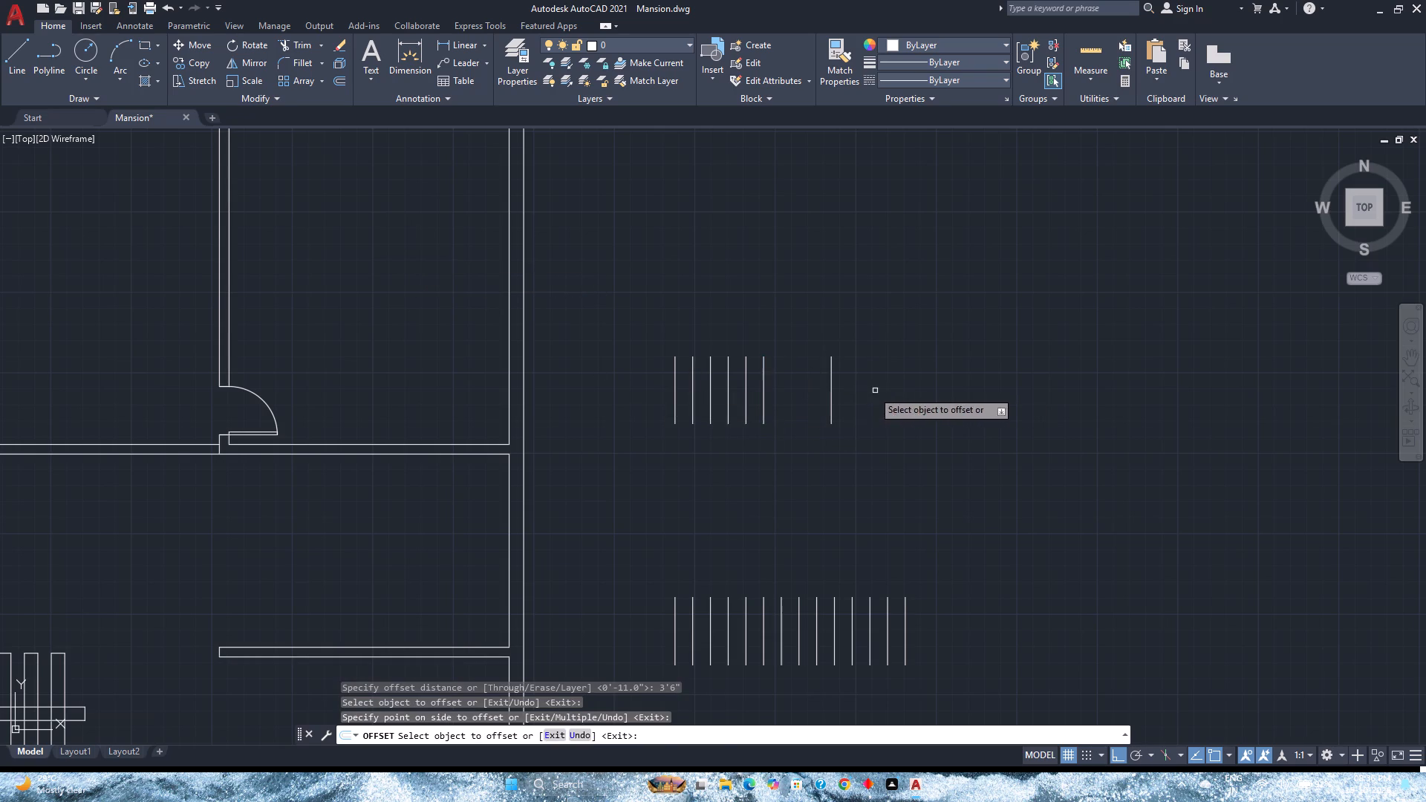
# Draw a horizontal line joining the lower ends of the two lines spaced 3'6" apart.
pyautogui.click(29, 45)
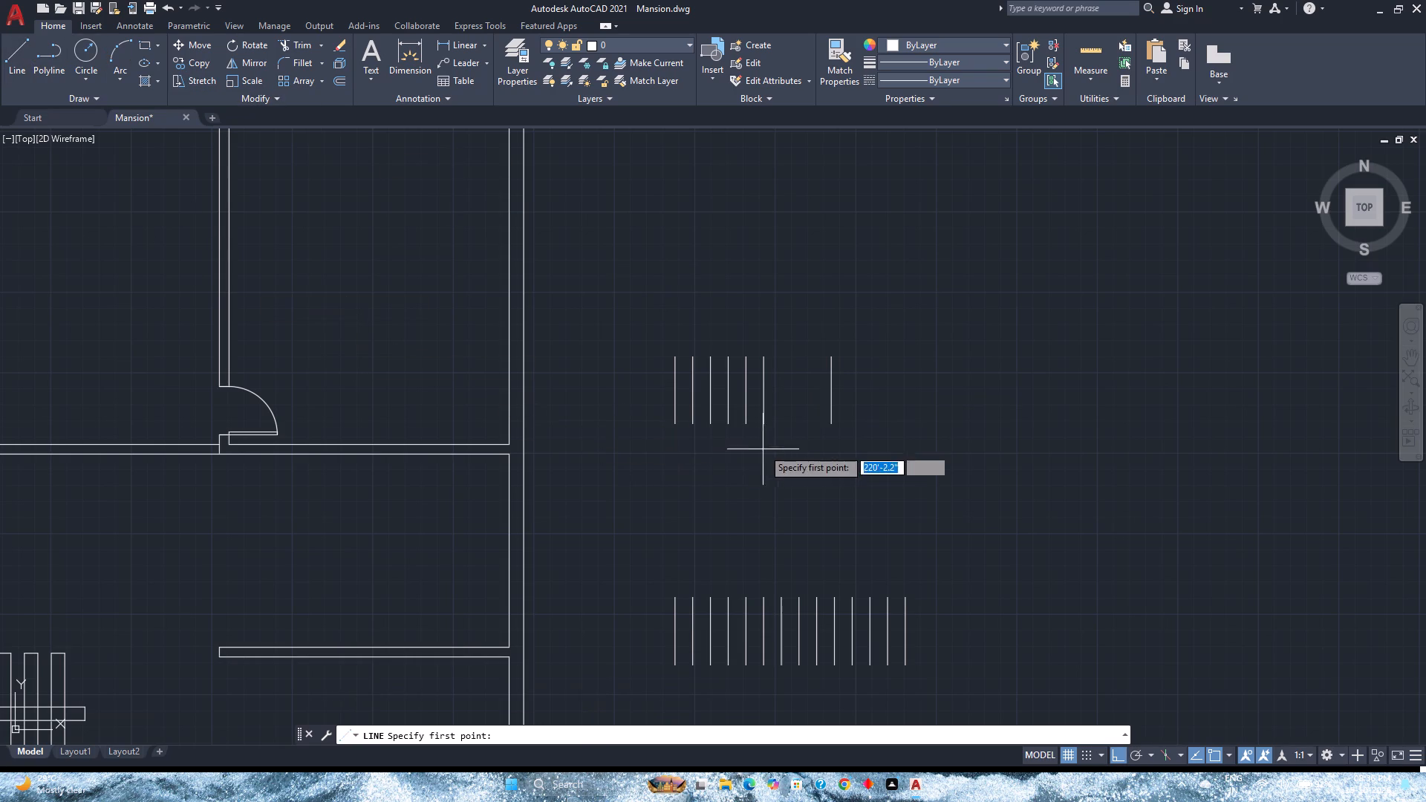
pyautogui.scroll(2, 766, 445)
pyautogui.click(760, 395)
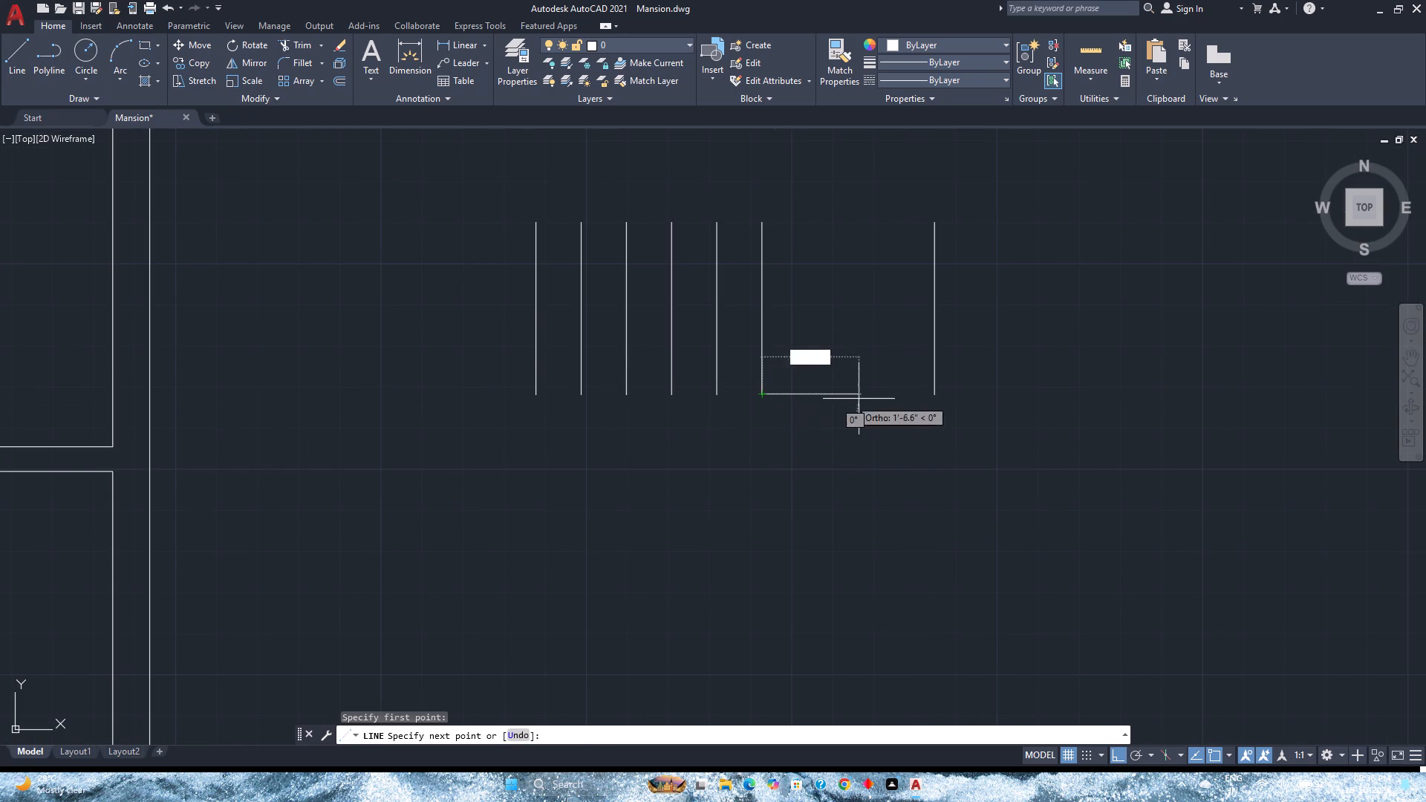
pyautogui.click(932, 394)
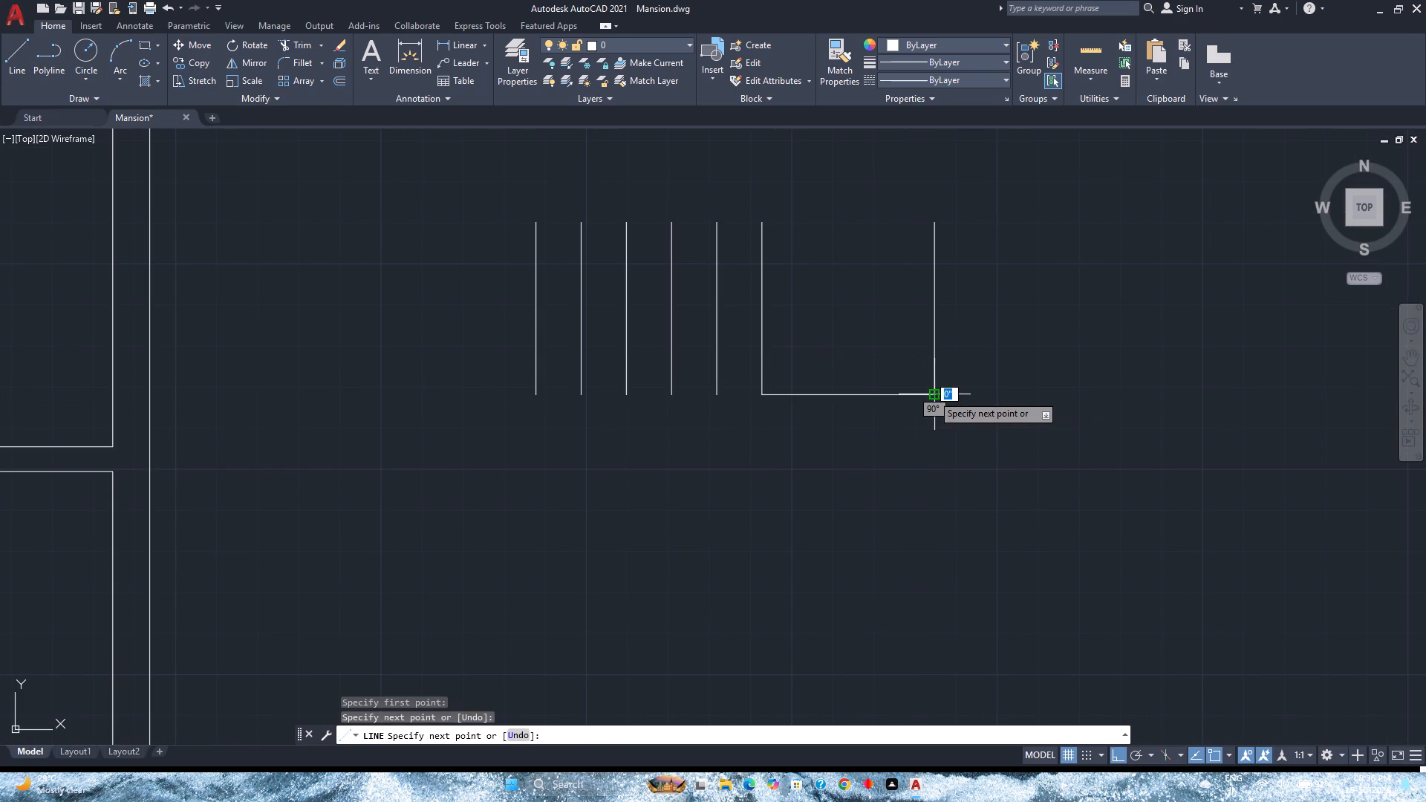
pyautogui.press('Escape')
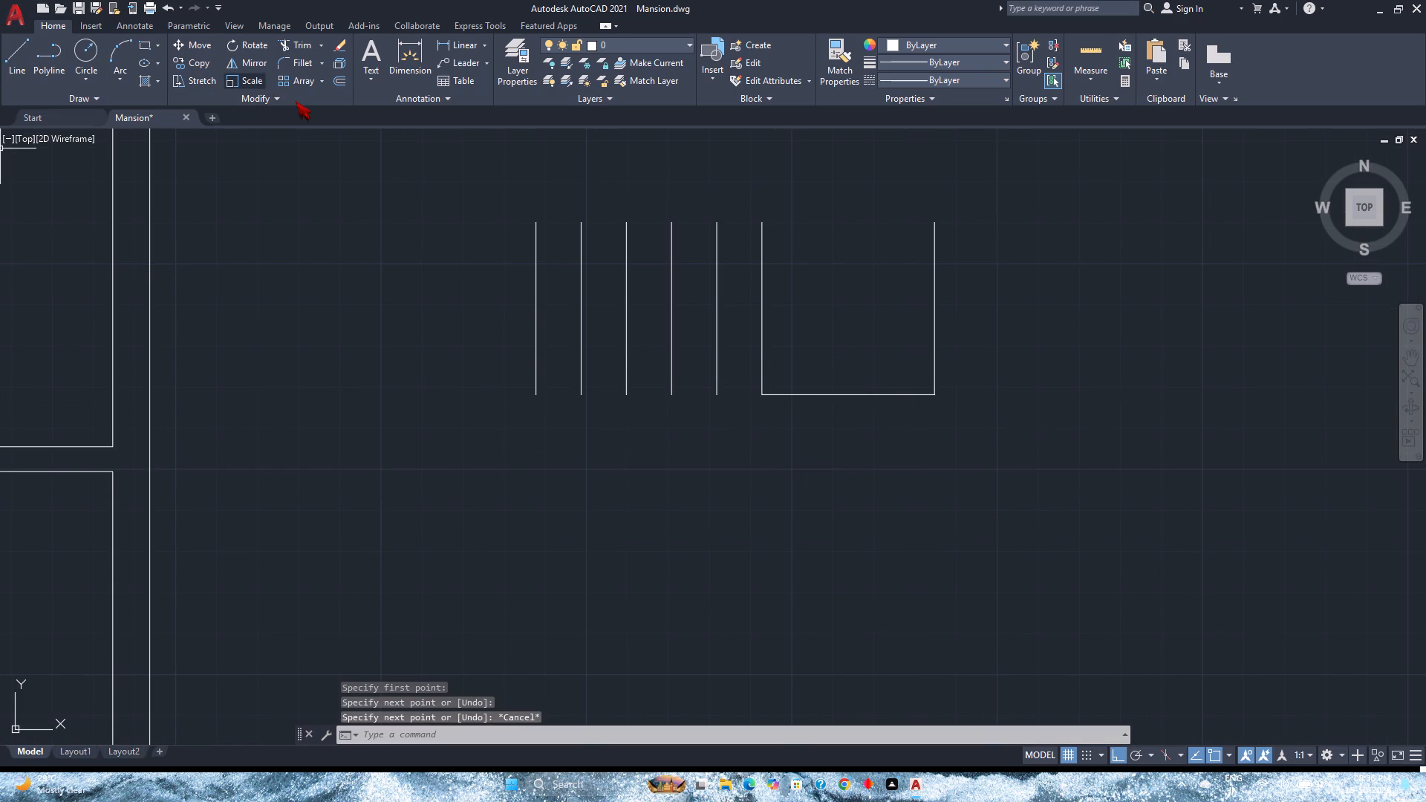
# Offset the landing's horizontal bottom line south three times in succession, each line 11" from the previous one.
pyautogui.click(335, 87)
pyautogui.write('11')
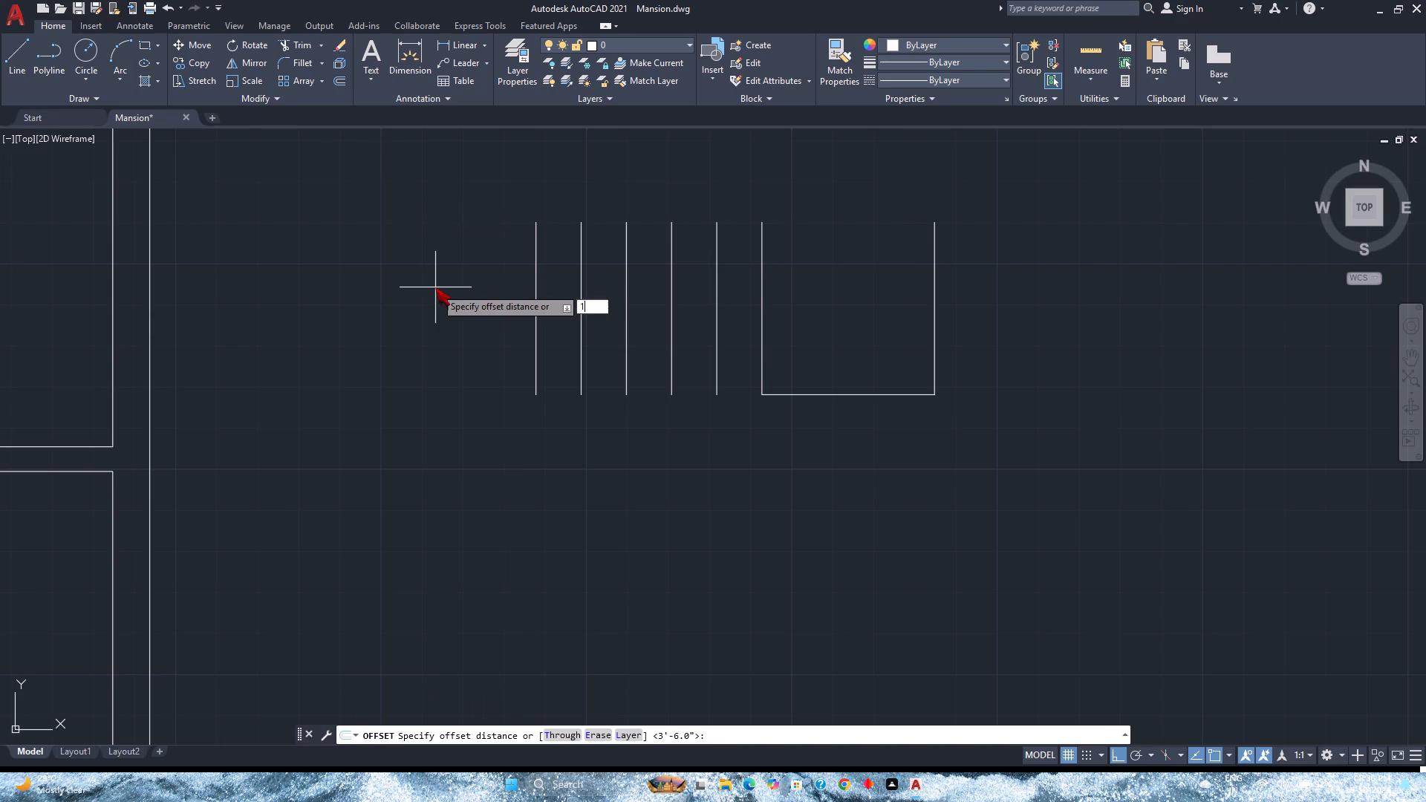
pyautogui.press('Return')
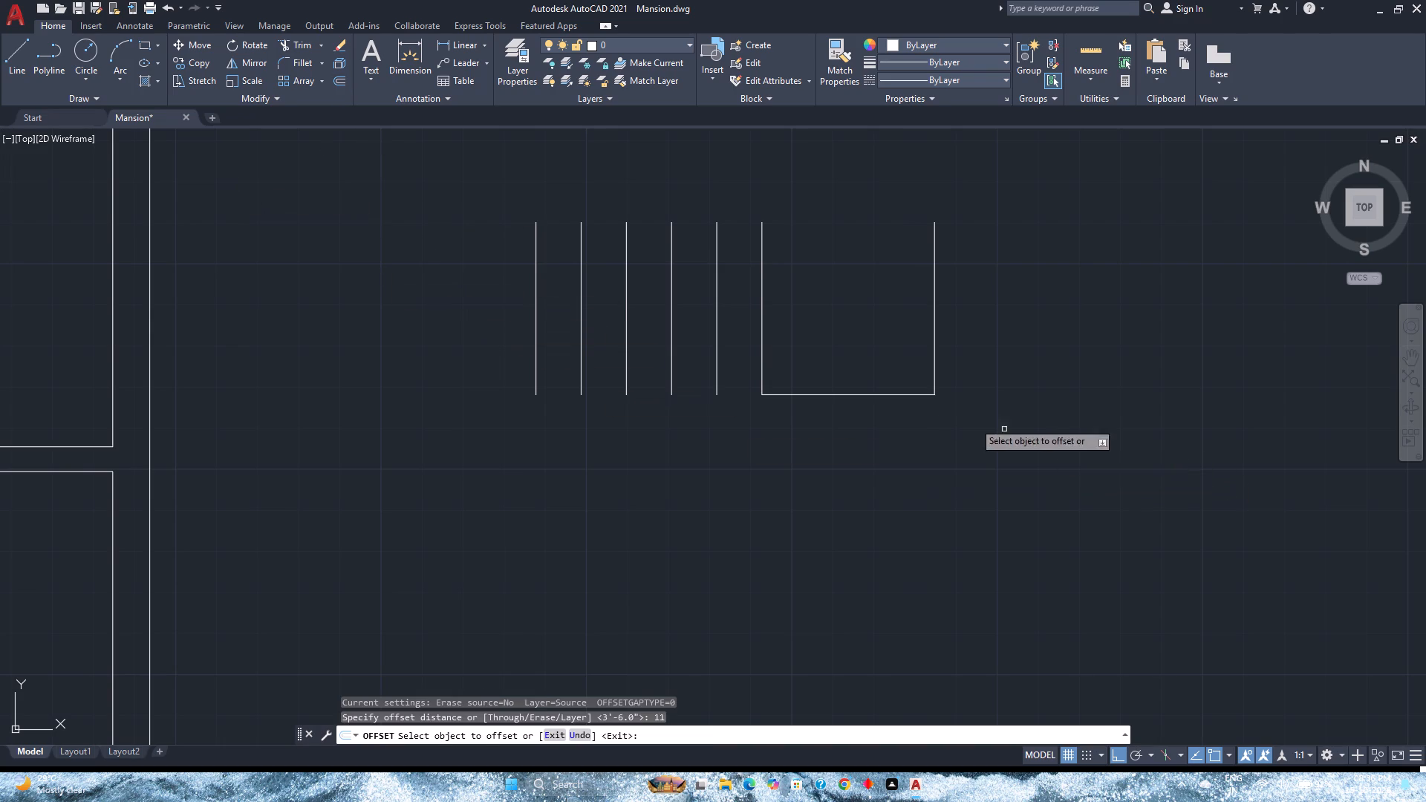
pyautogui.click(870, 393)
pyautogui.click(852, 489)
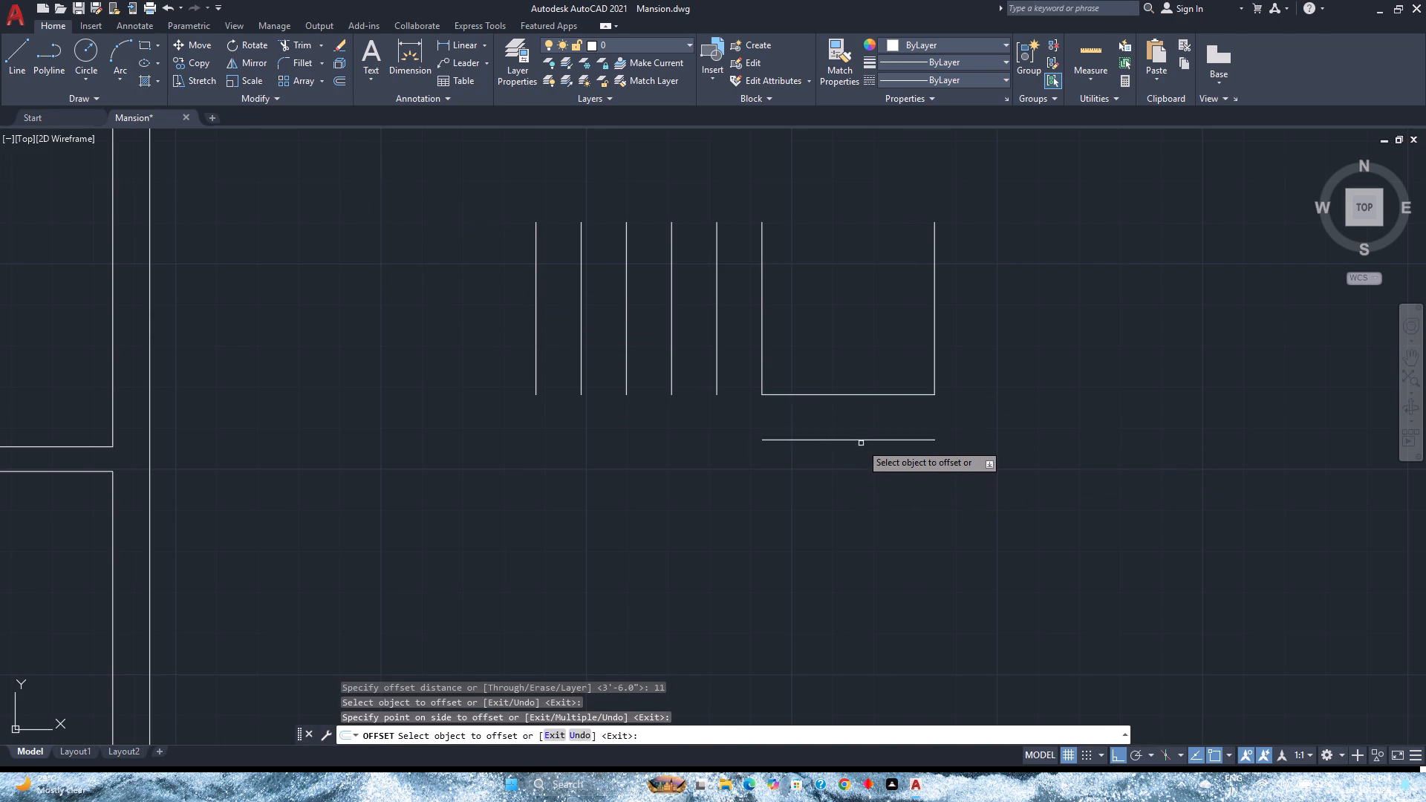
pyautogui.click(861, 439)
pyautogui.click(856, 519)
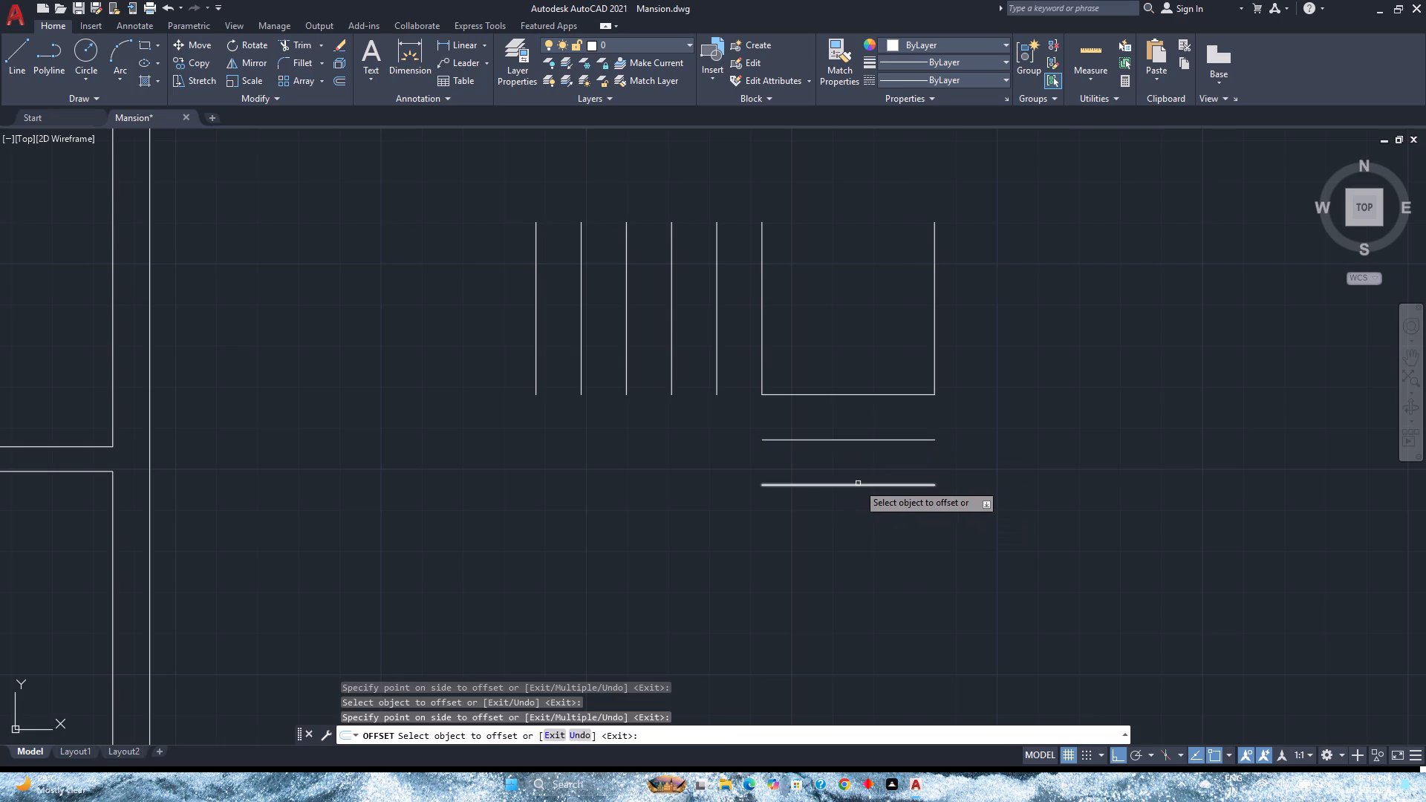
pyautogui.click(859, 486)
pyautogui.click(842, 525)
# Offset the southernmost of the new horizontal lines 3'6" further south.
pyautogui.moveTo(842, 526); pyautogui.dragTo(847, 408, button='middle')
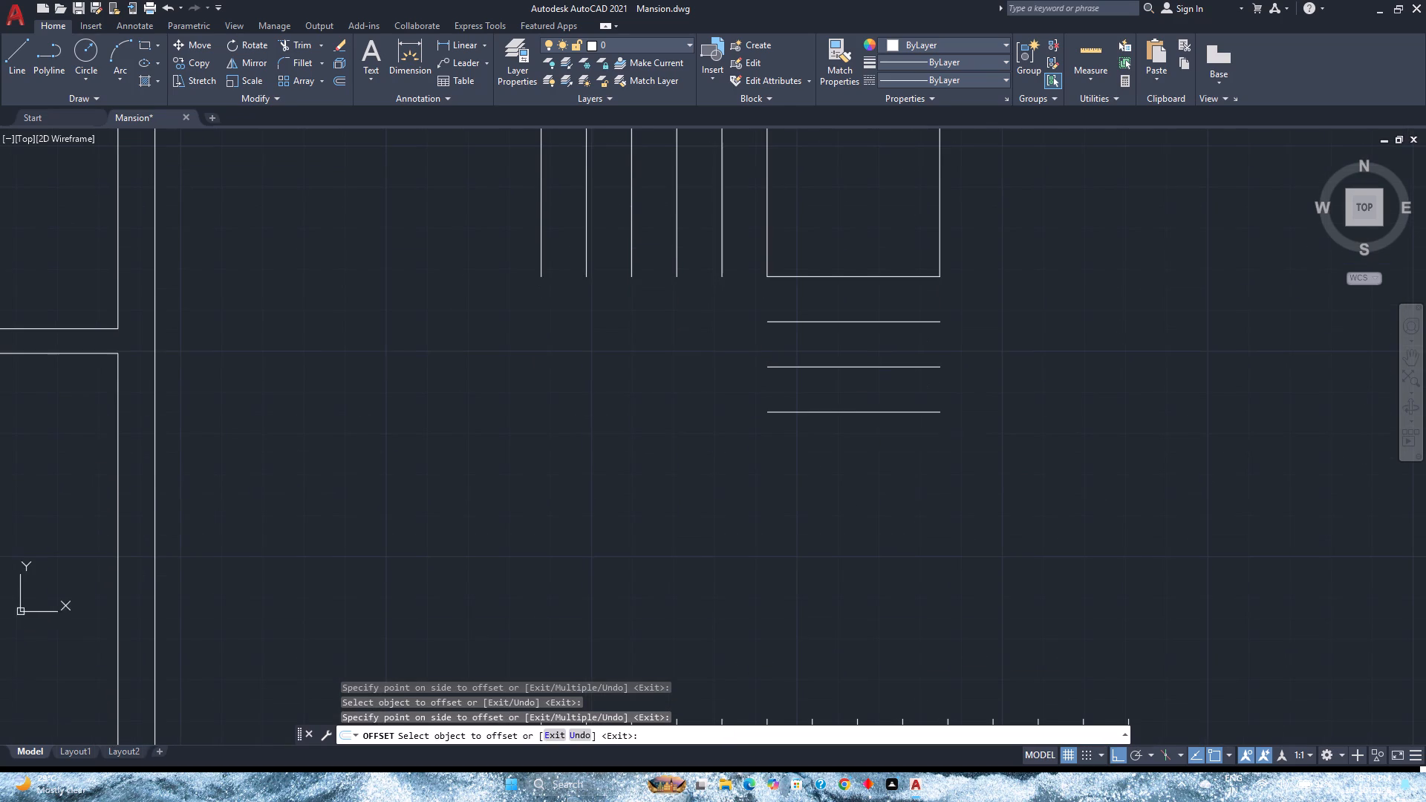
pyautogui.click(850, 411)
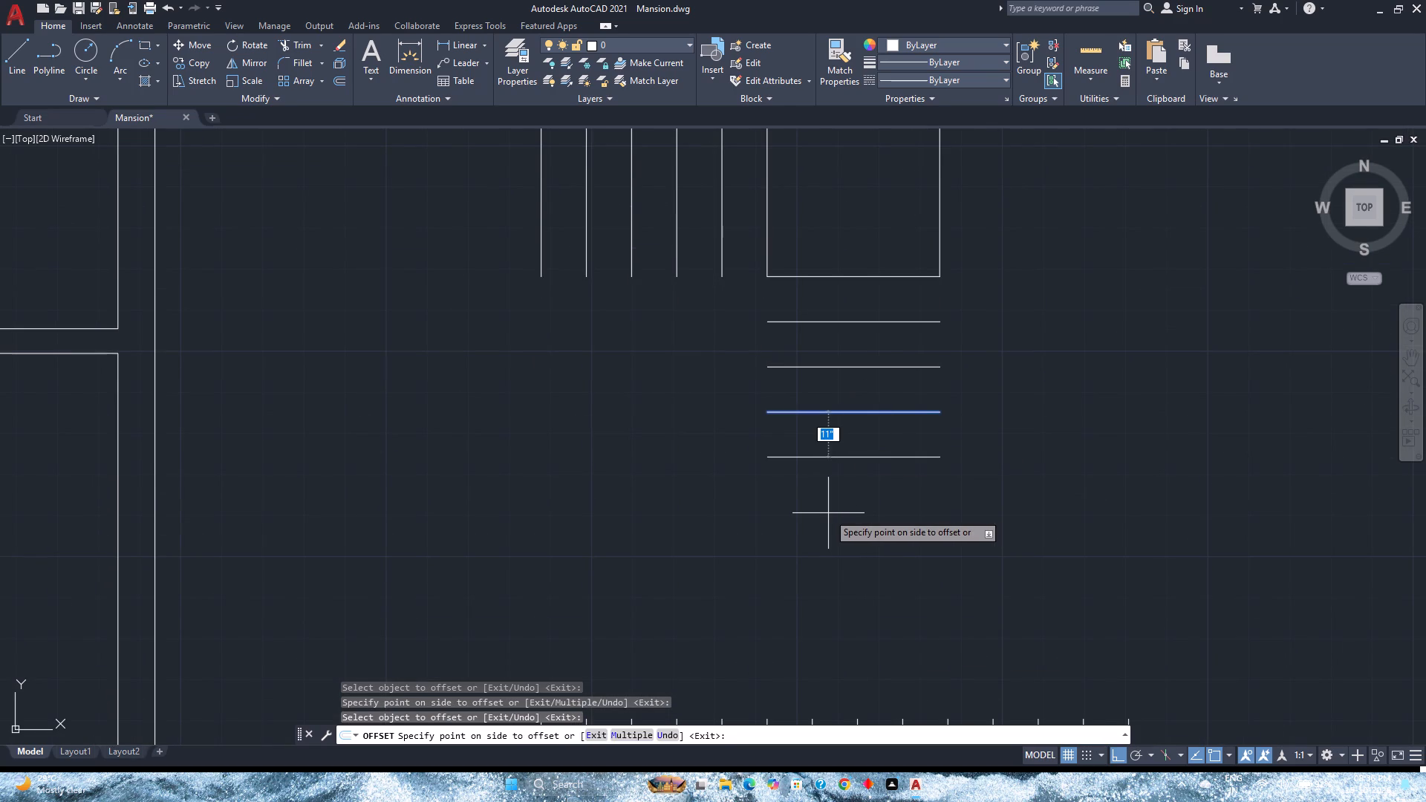
pyautogui.write('3\'6"')
pyautogui.press('Return')
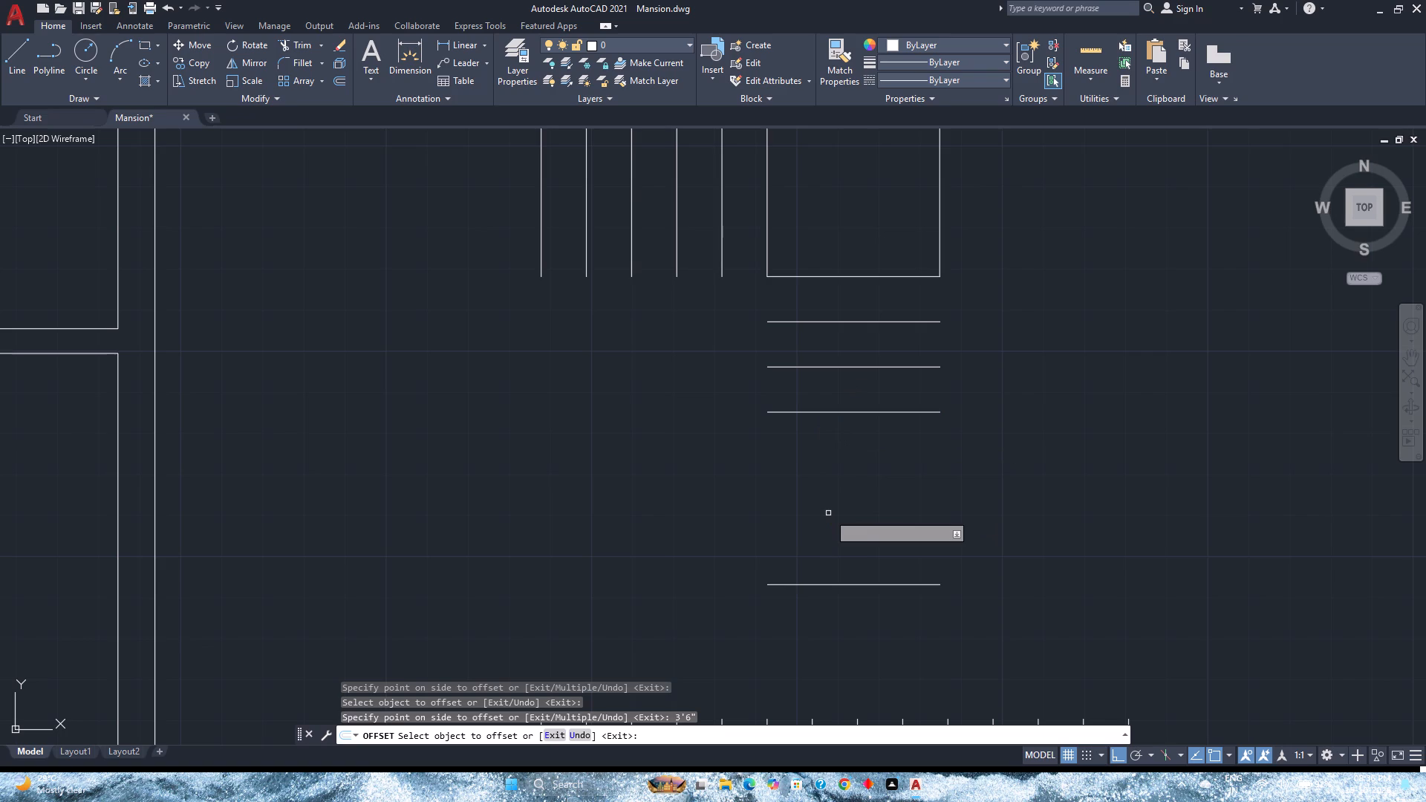
pyautogui.press('space')
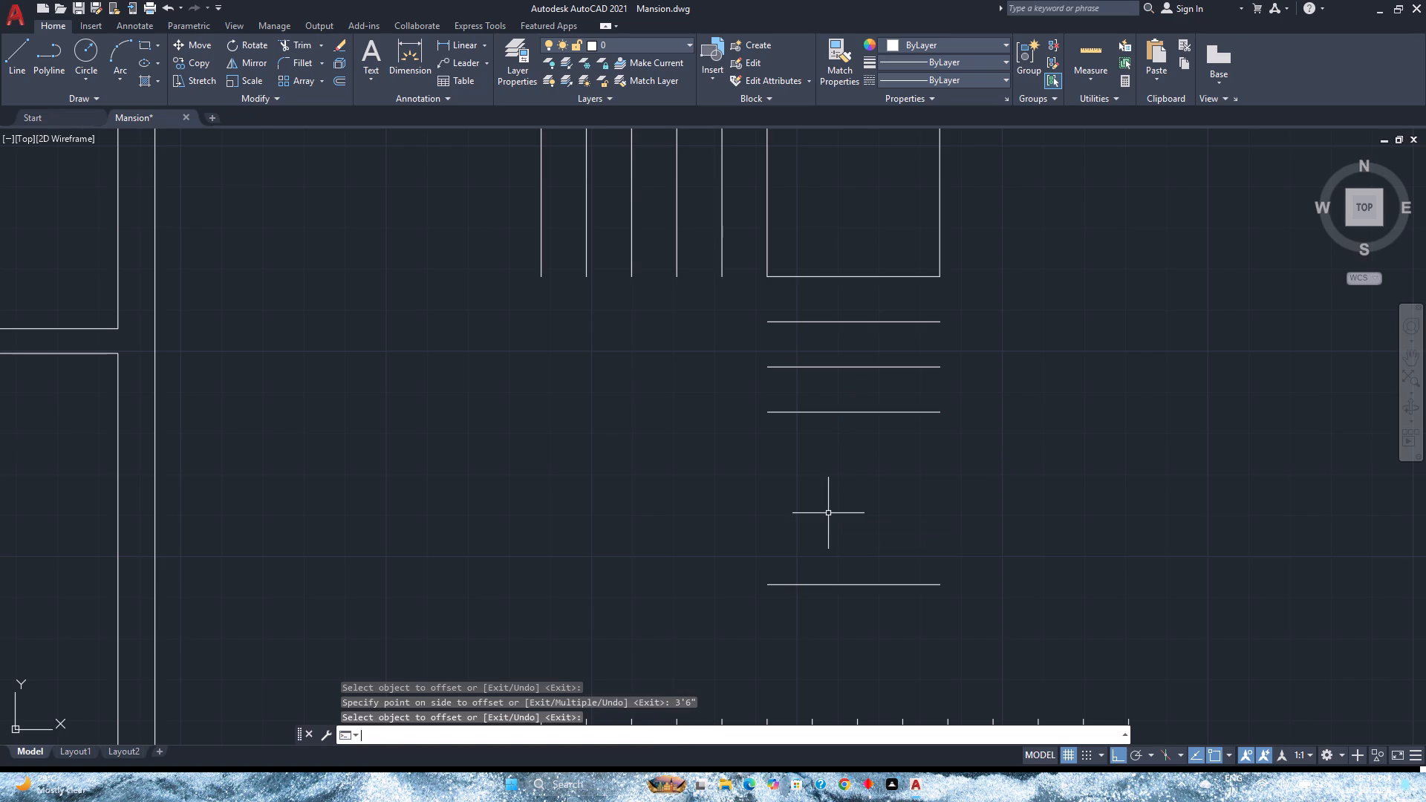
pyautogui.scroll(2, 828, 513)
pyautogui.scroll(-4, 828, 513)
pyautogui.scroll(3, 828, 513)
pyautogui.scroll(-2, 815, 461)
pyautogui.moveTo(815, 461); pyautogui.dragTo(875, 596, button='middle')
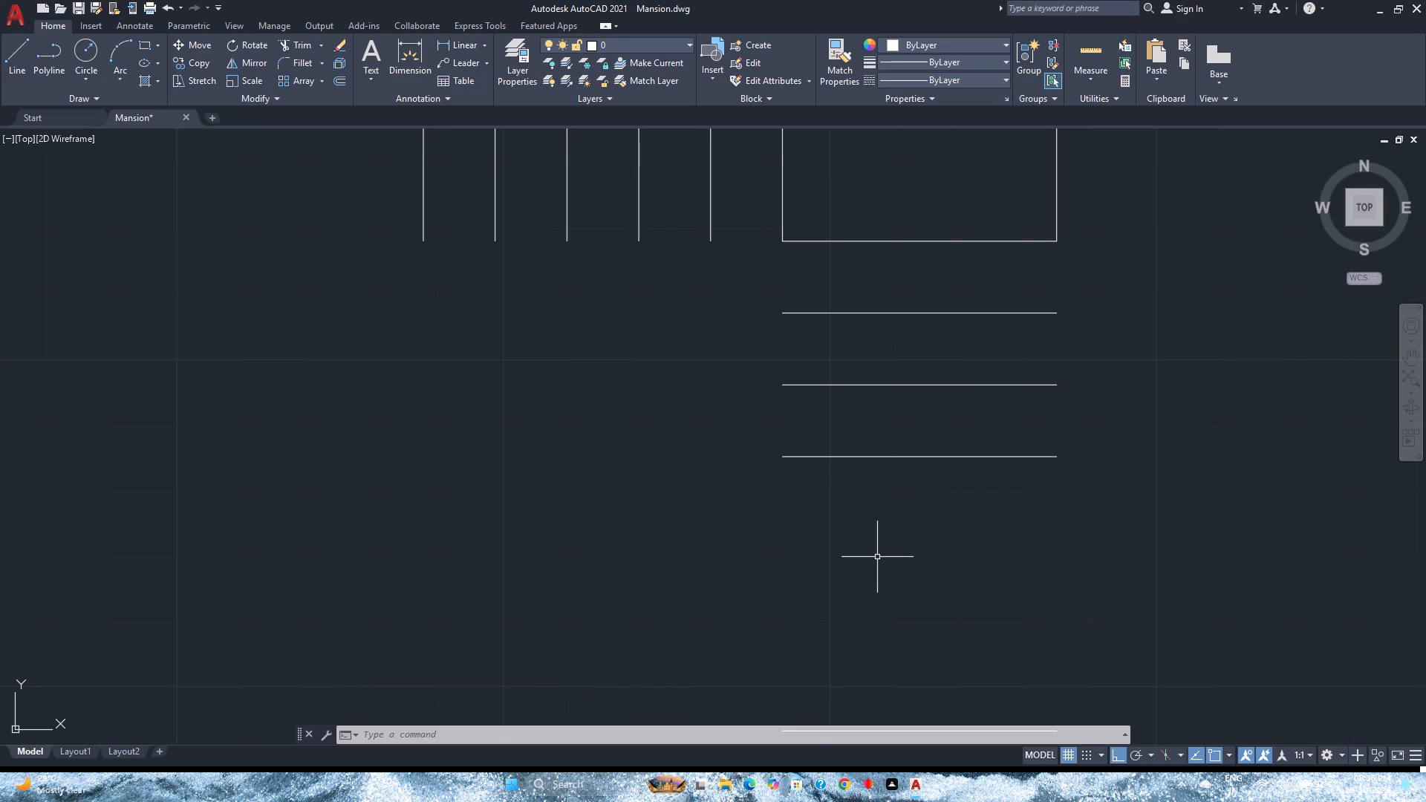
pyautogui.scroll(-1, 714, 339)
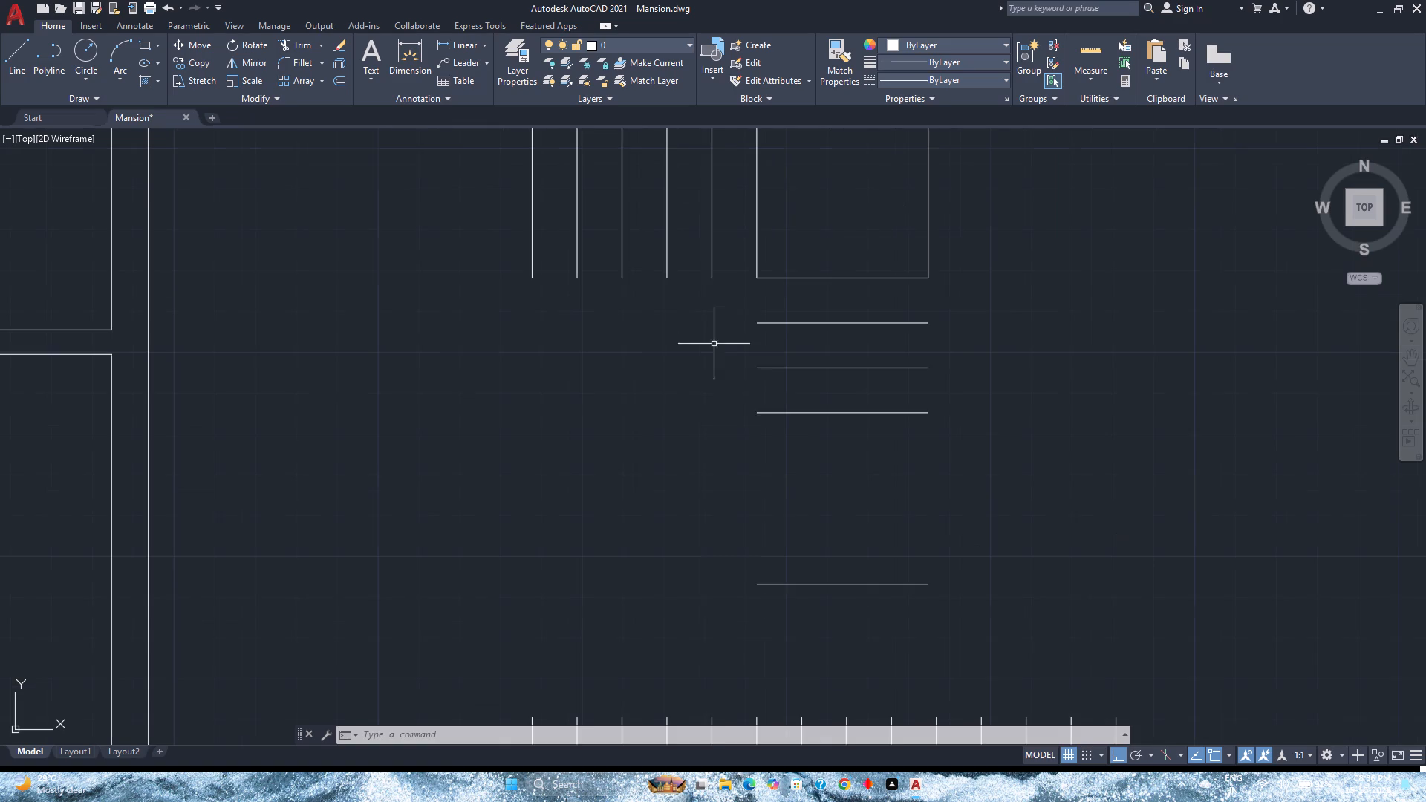
# Copy the six vertical tread lines straight south, from the easternmost line's upper endpoint to the west end of the third 11" offset line.
pyautogui.click(751, 244)
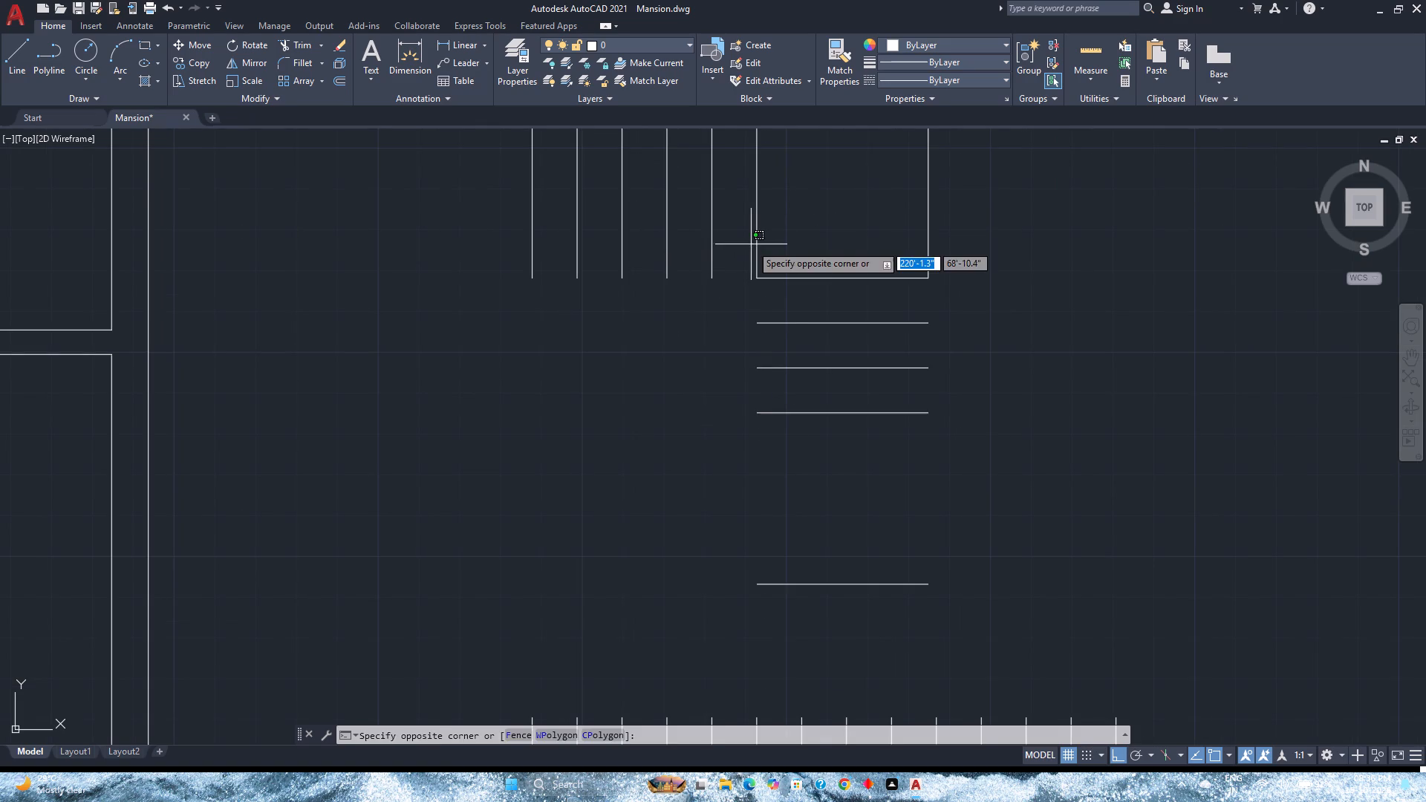
pyautogui.moveTo(648, 220); pyautogui.dragTo(483, 192)
pyautogui.click(782, 234)
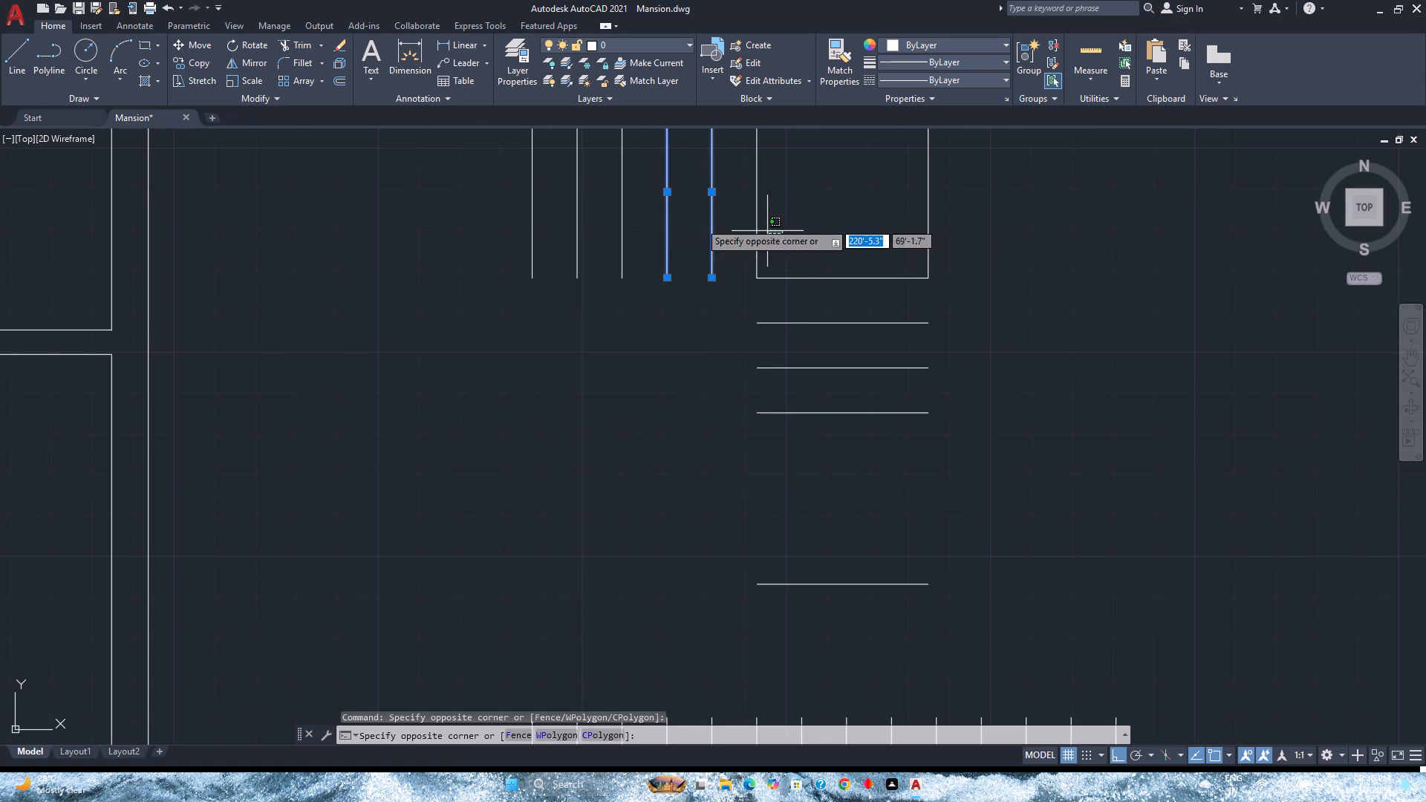
pyautogui.click(486, 194)
pyautogui.click(210, 62)
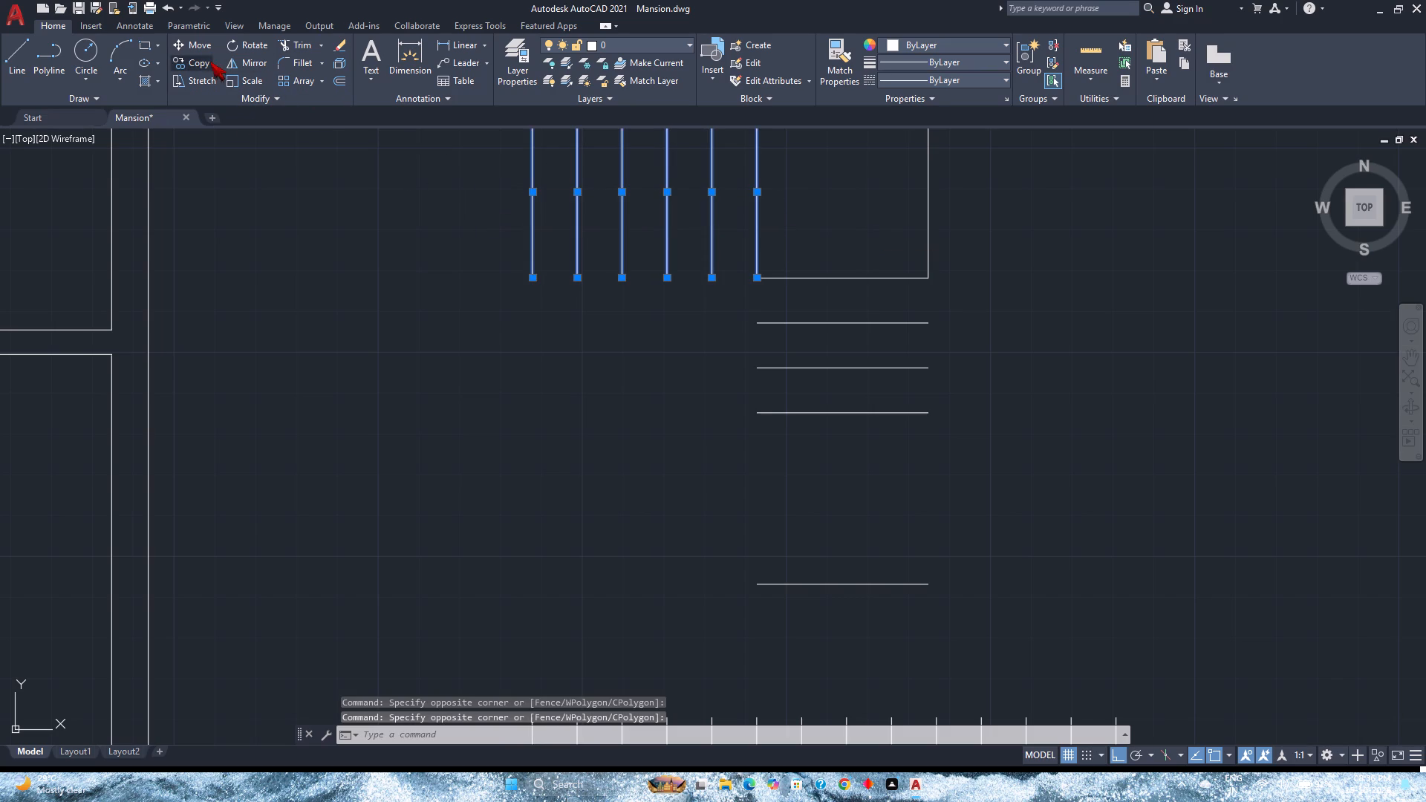
pyautogui.scroll(-2, 614, 446)
pyautogui.scroll(1, 665, 334)
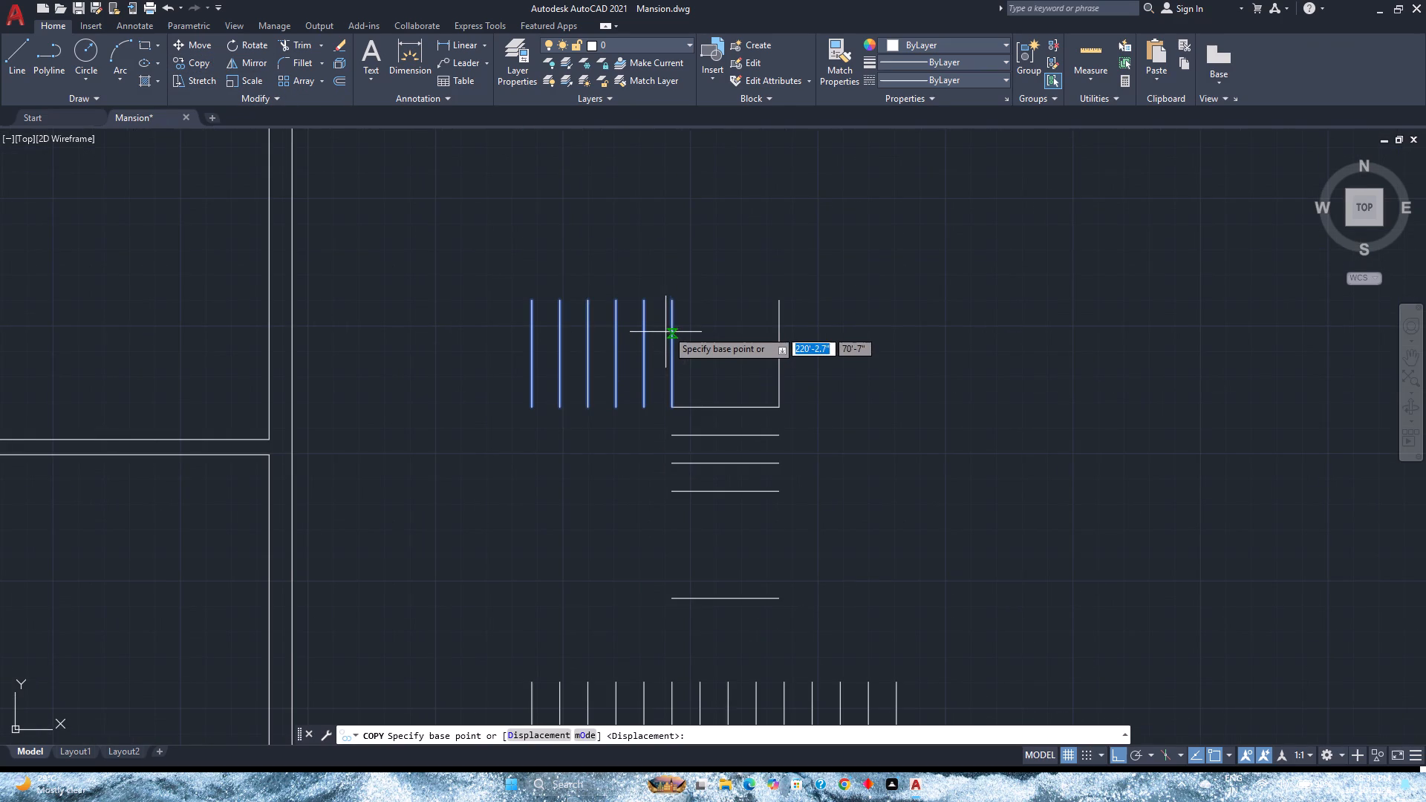
pyautogui.click(673, 301)
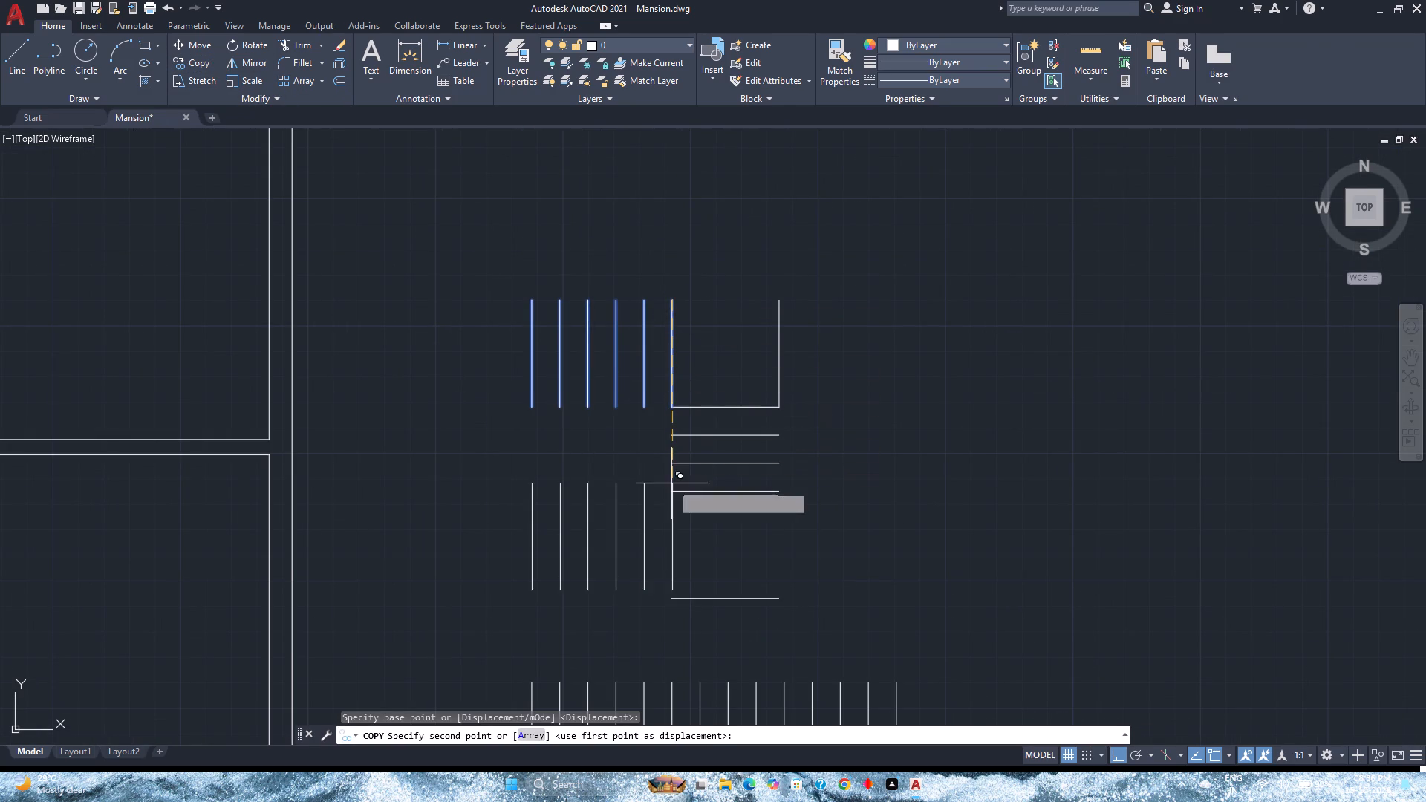
pyautogui.click(672, 489)
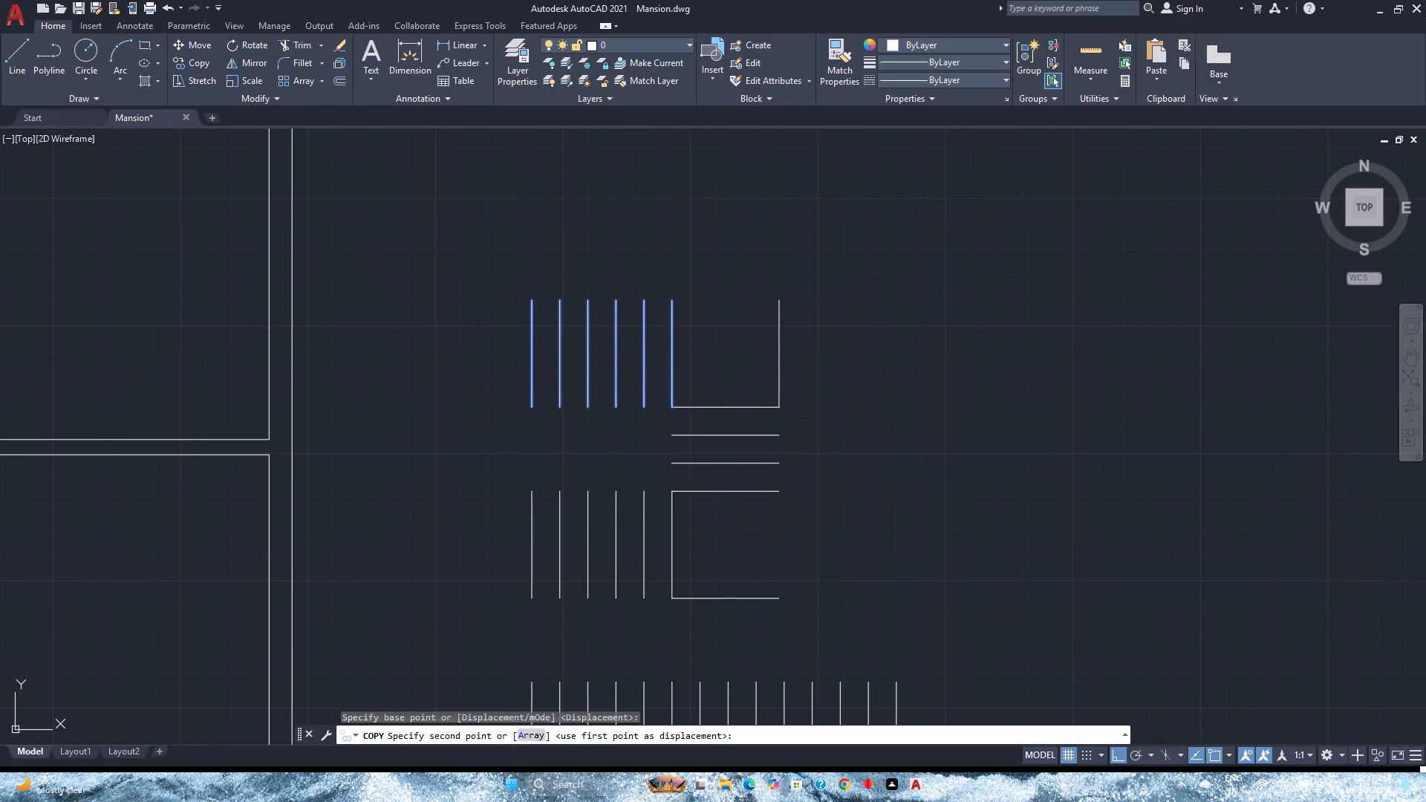
pyautogui.press('Escape')
# Check the overall north-south length of the staircase's east side with a dimension preview, from its upper endpoint to the lowest horizontal line's east end.
pyautogui.scroll(-1, 685, 526)
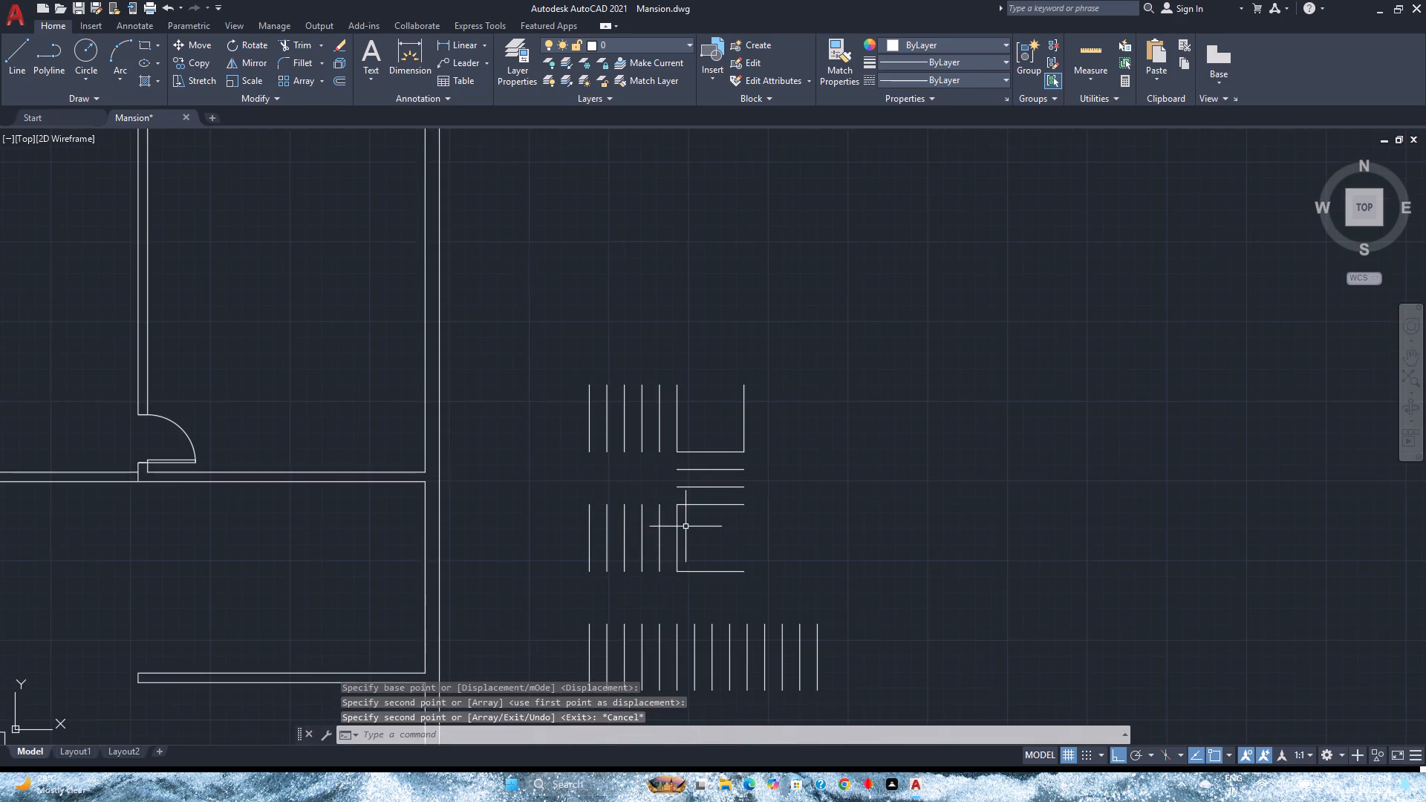
pyautogui.scroll(-2, 686, 526)
pyautogui.scroll(2, 700, 526)
pyautogui.moveTo(700, 526); pyautogui.dragTo(668, 497, button='middle')
pyautogui.middleClick(668, 497)
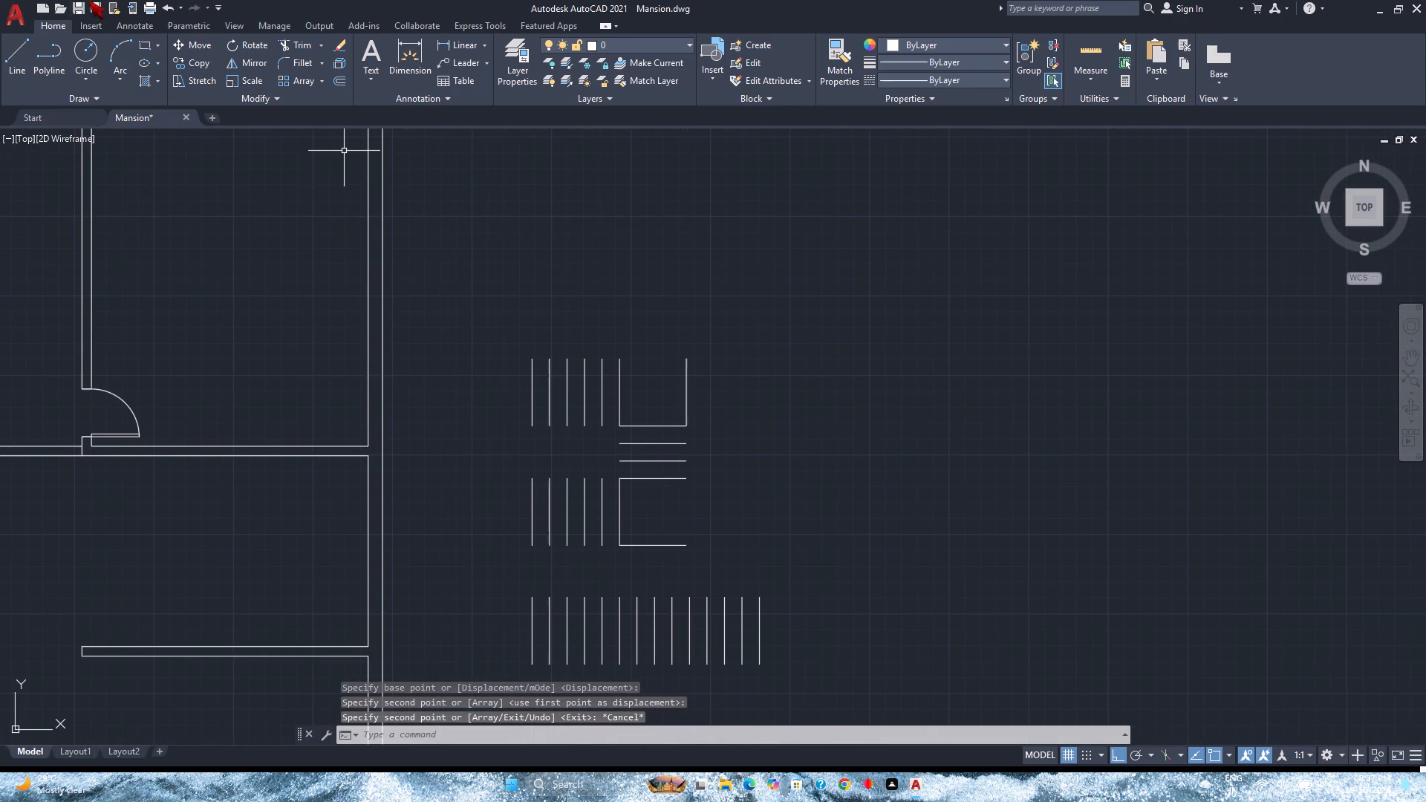
pyautogui.click(405, 48)
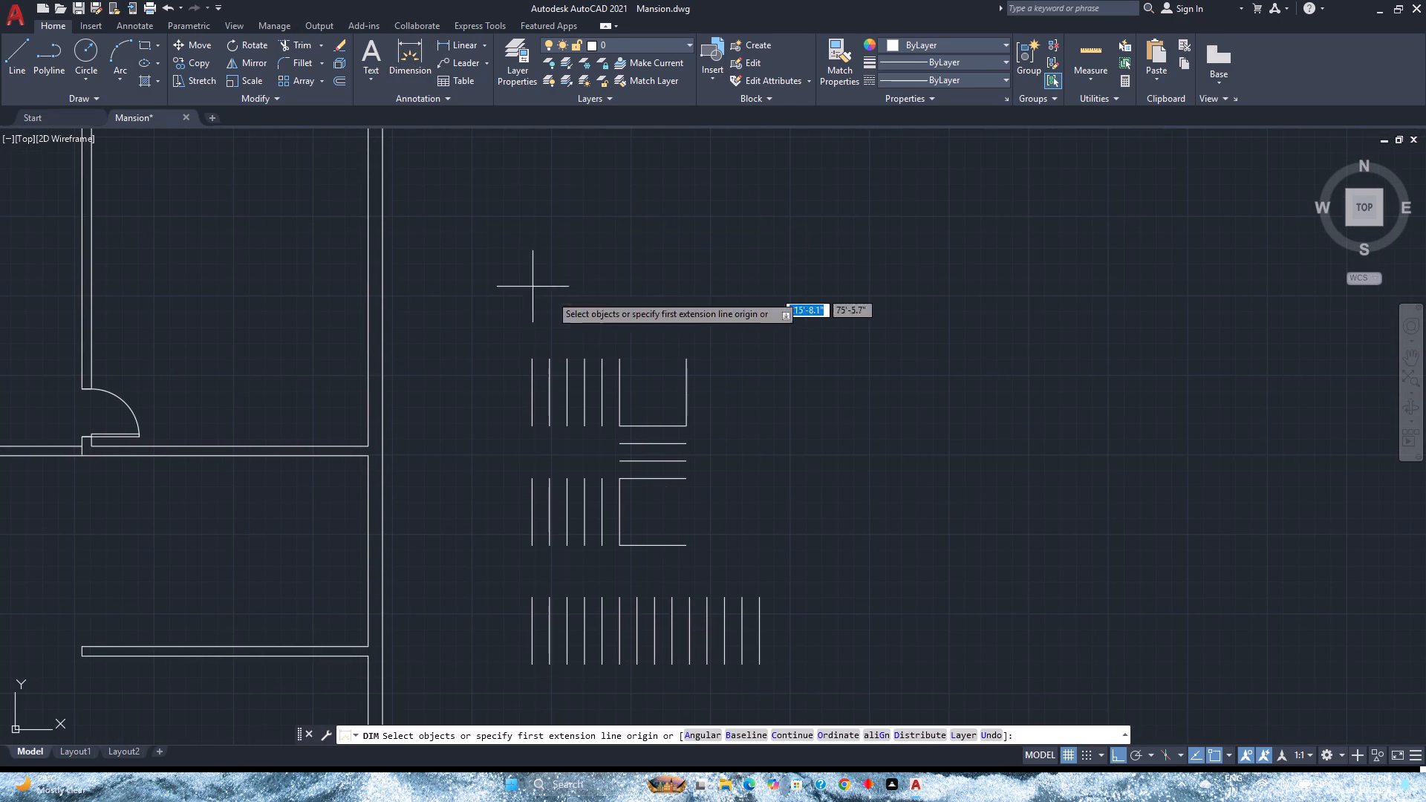
pyautogui.click(687, 359)
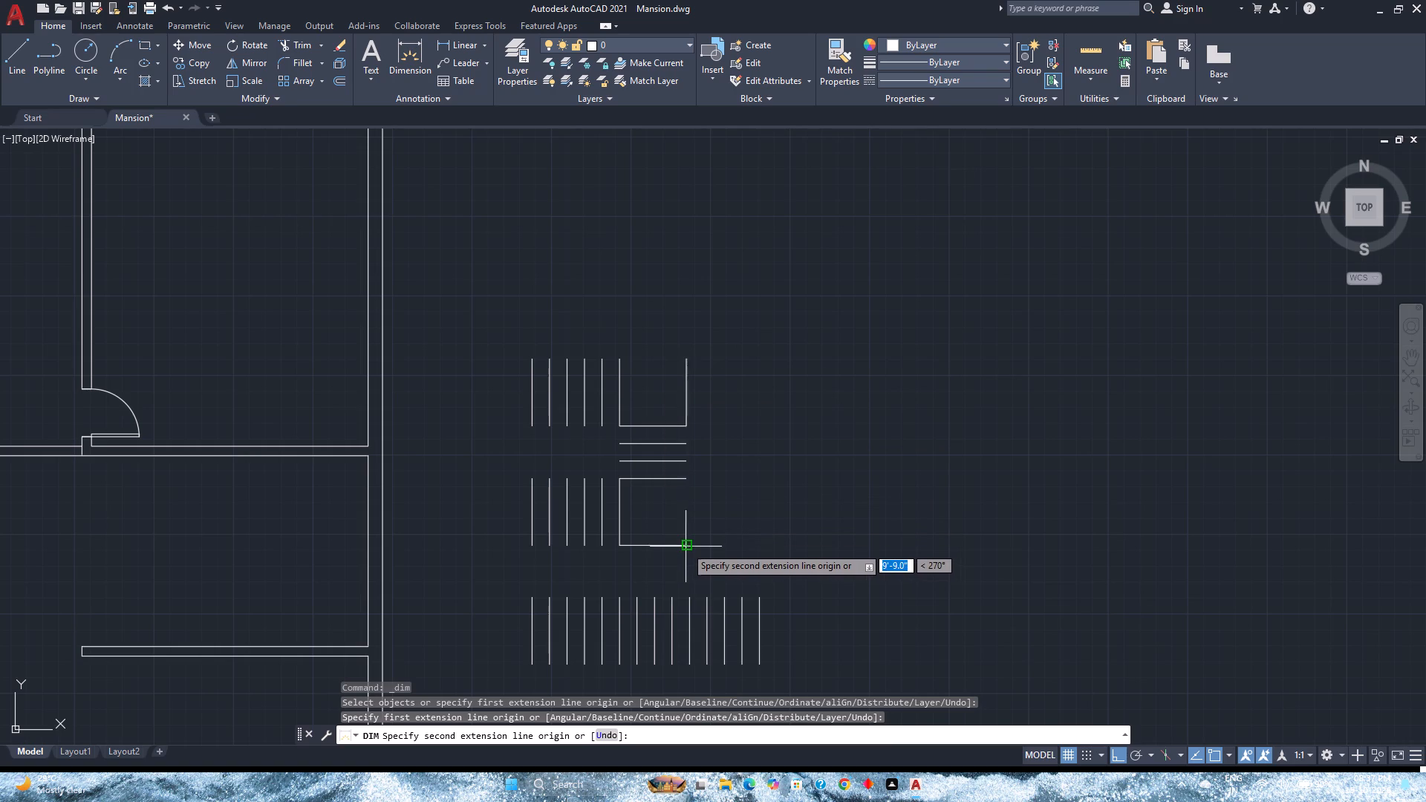
pyautogui.scroll(2, 686, 546)
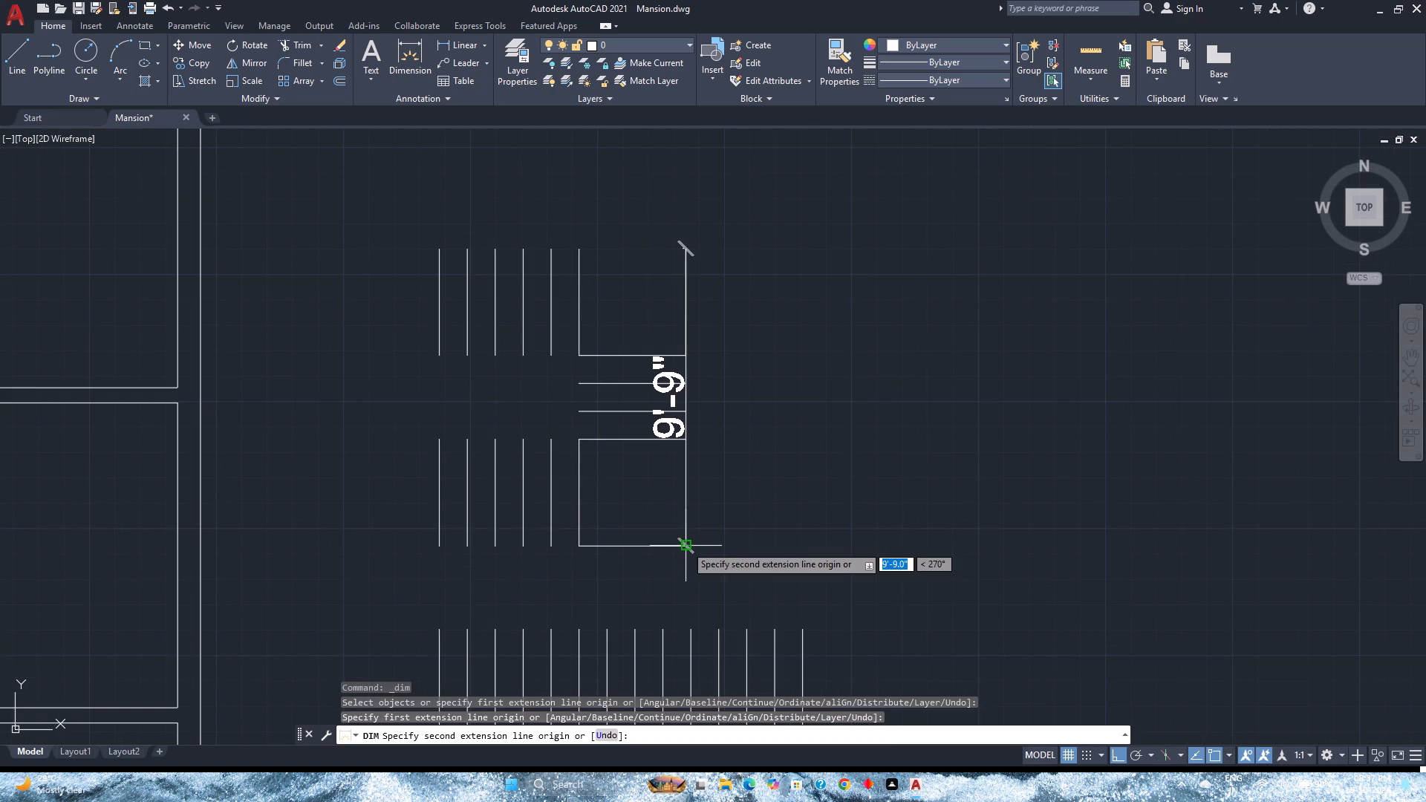
pyautogui.press('Escape')
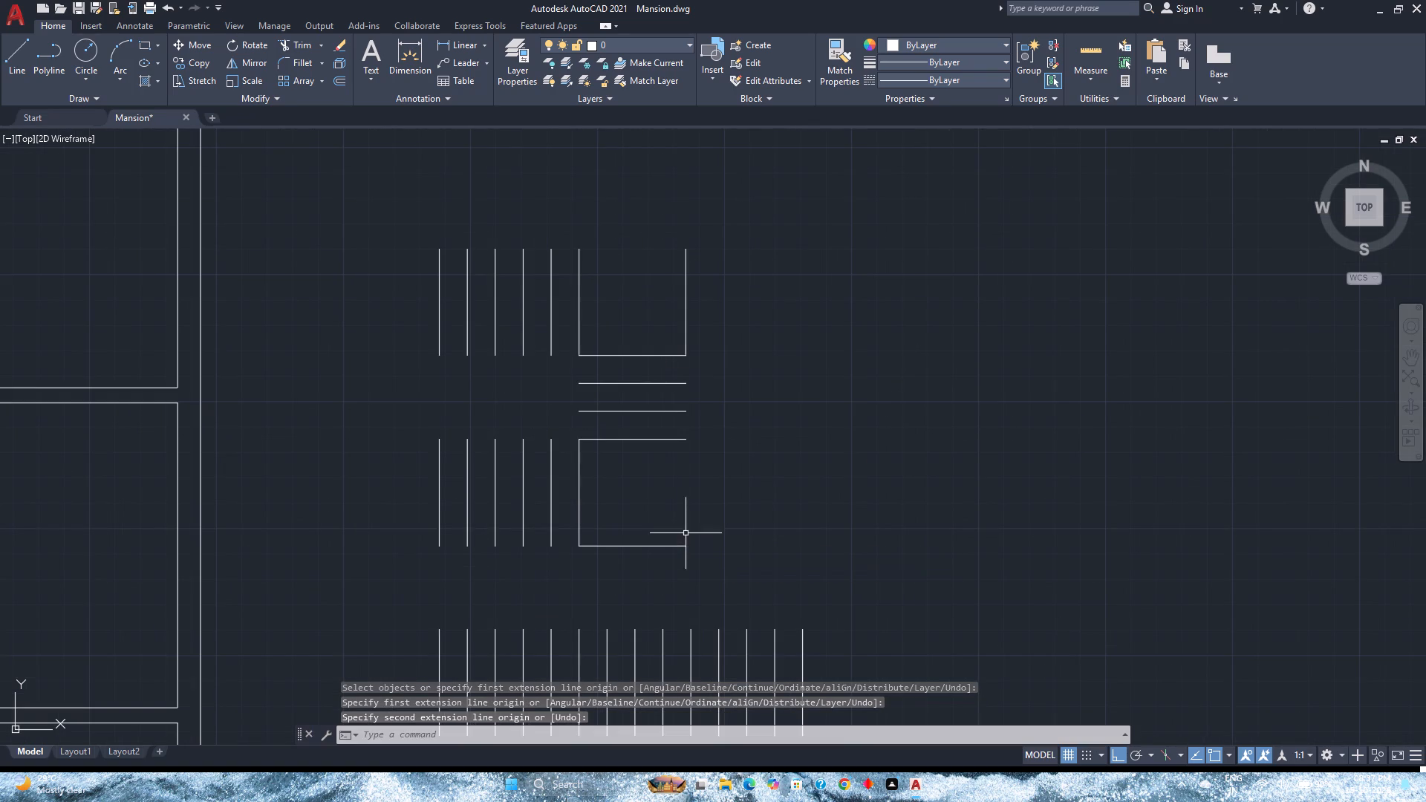
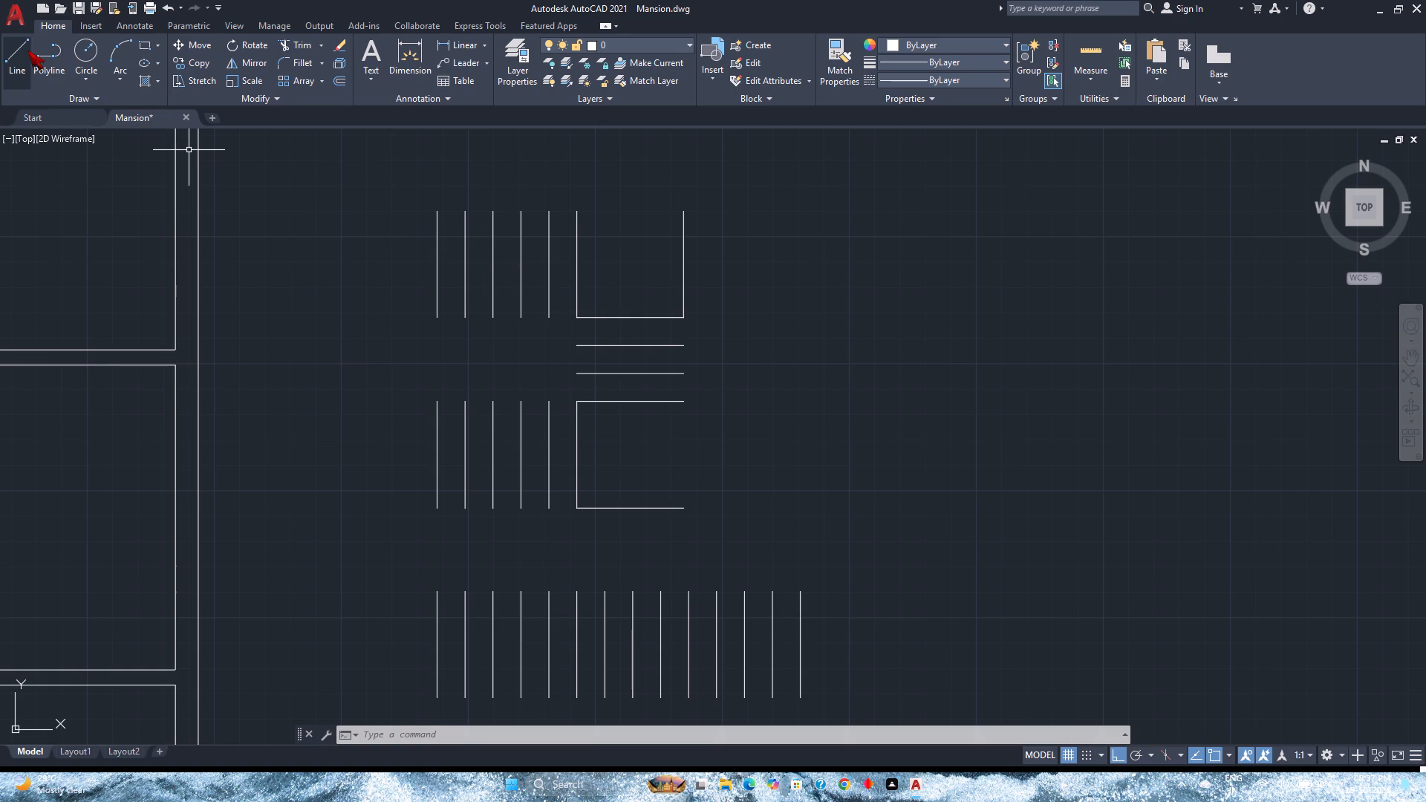
# Stretch the lower stair flight's bottom horizontal line so its left end meets the leftmost tread line.
pyautogui.press('space')
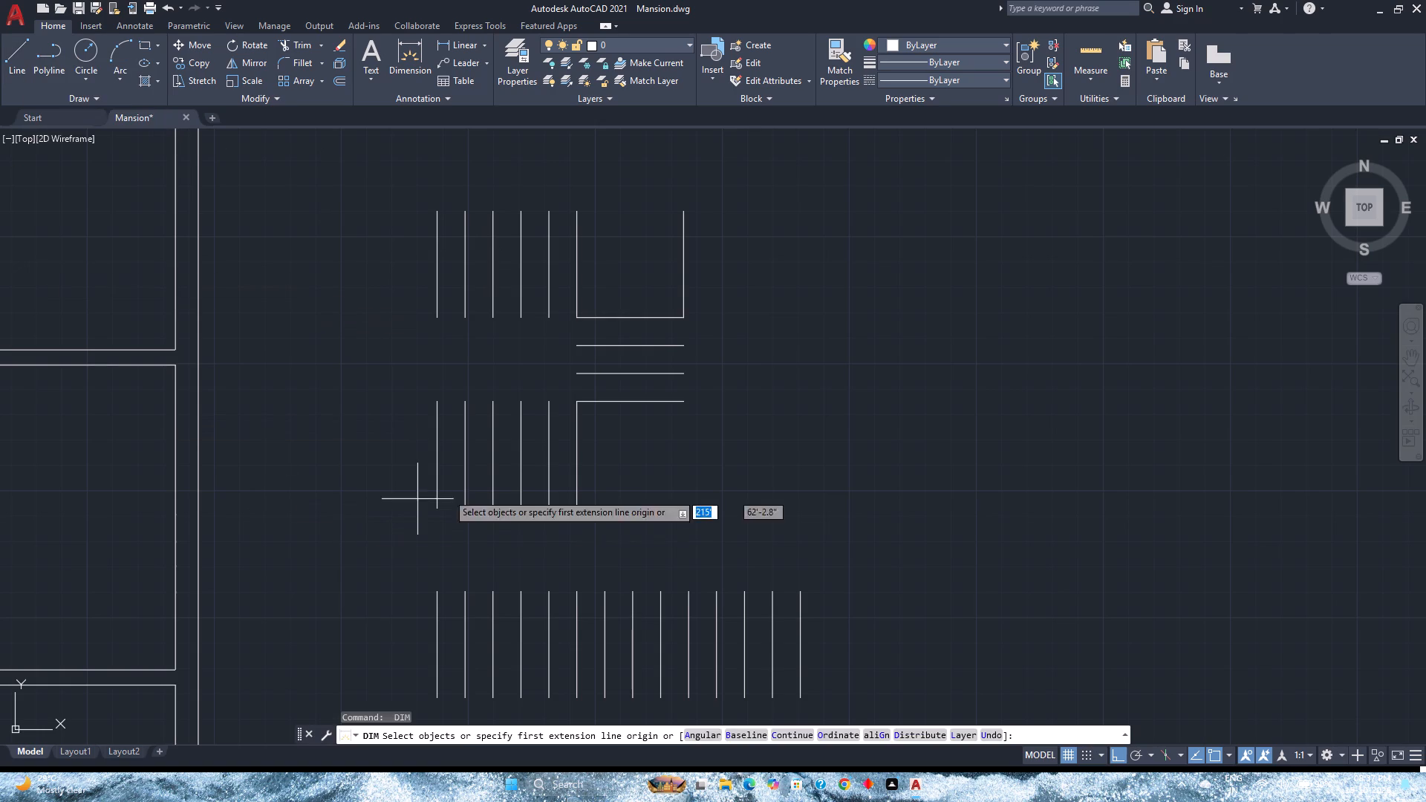
pyautogui.press('Escape')
pyautogui.click(619, 509)
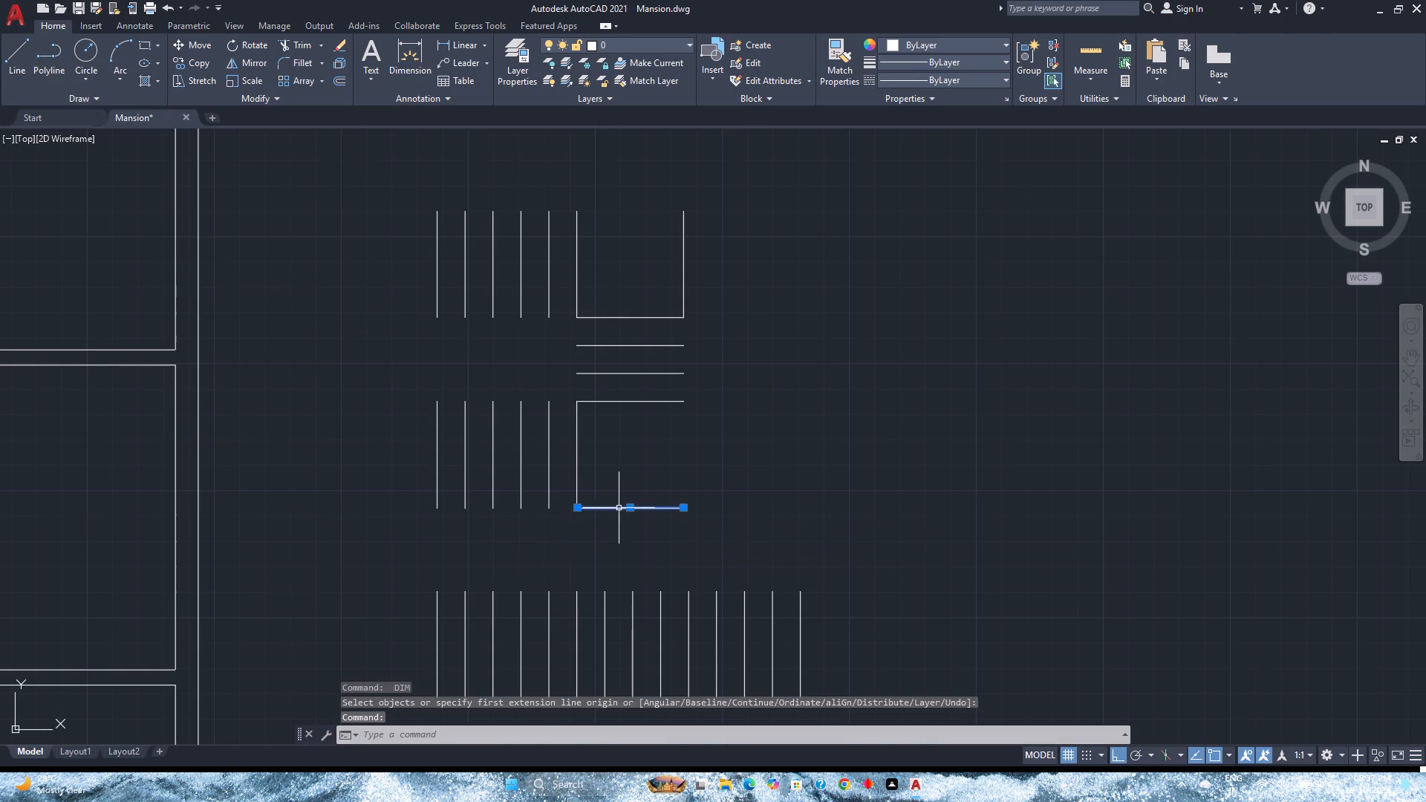
pyautogui.click(576, 506)
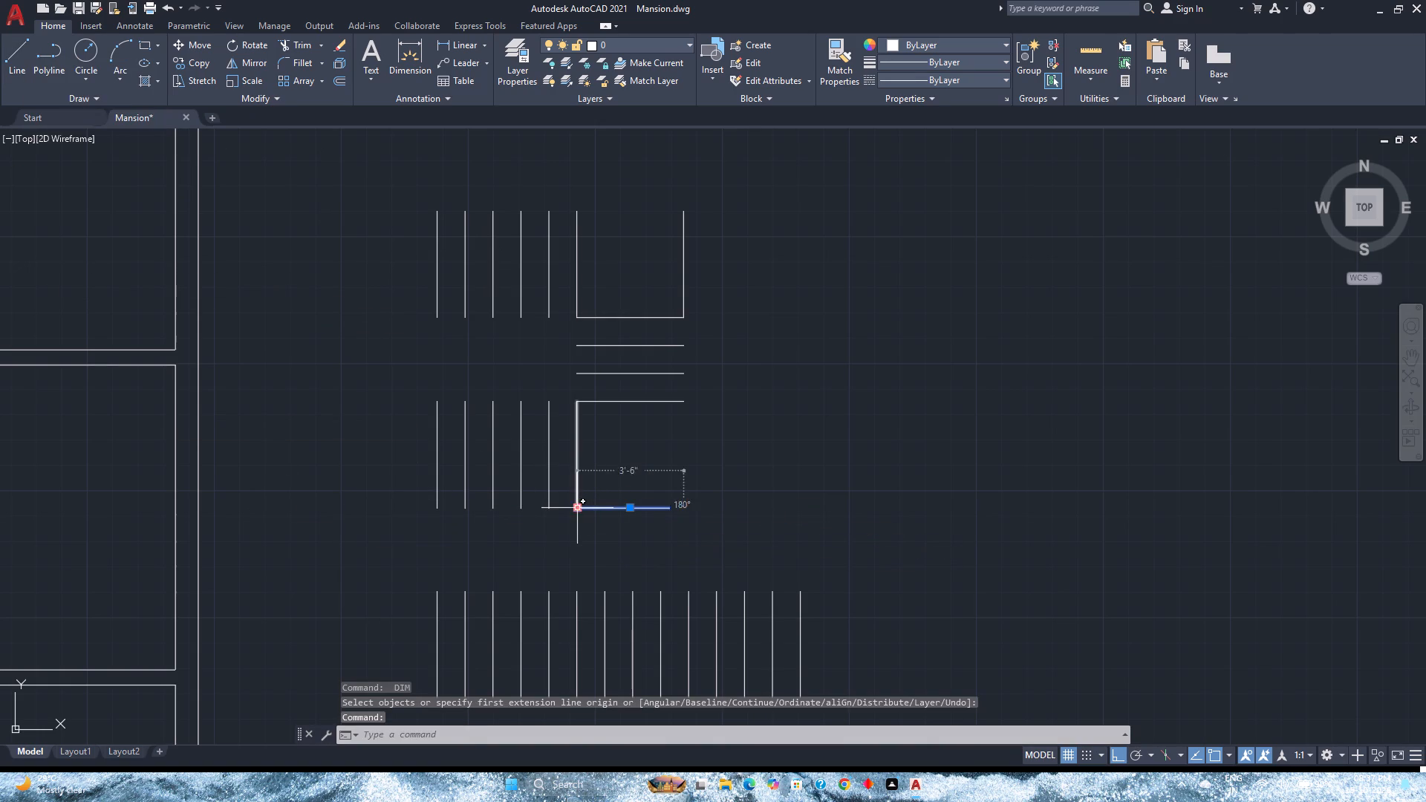
pyautogui.click(439, 513)
pyautogui.press('Escape')
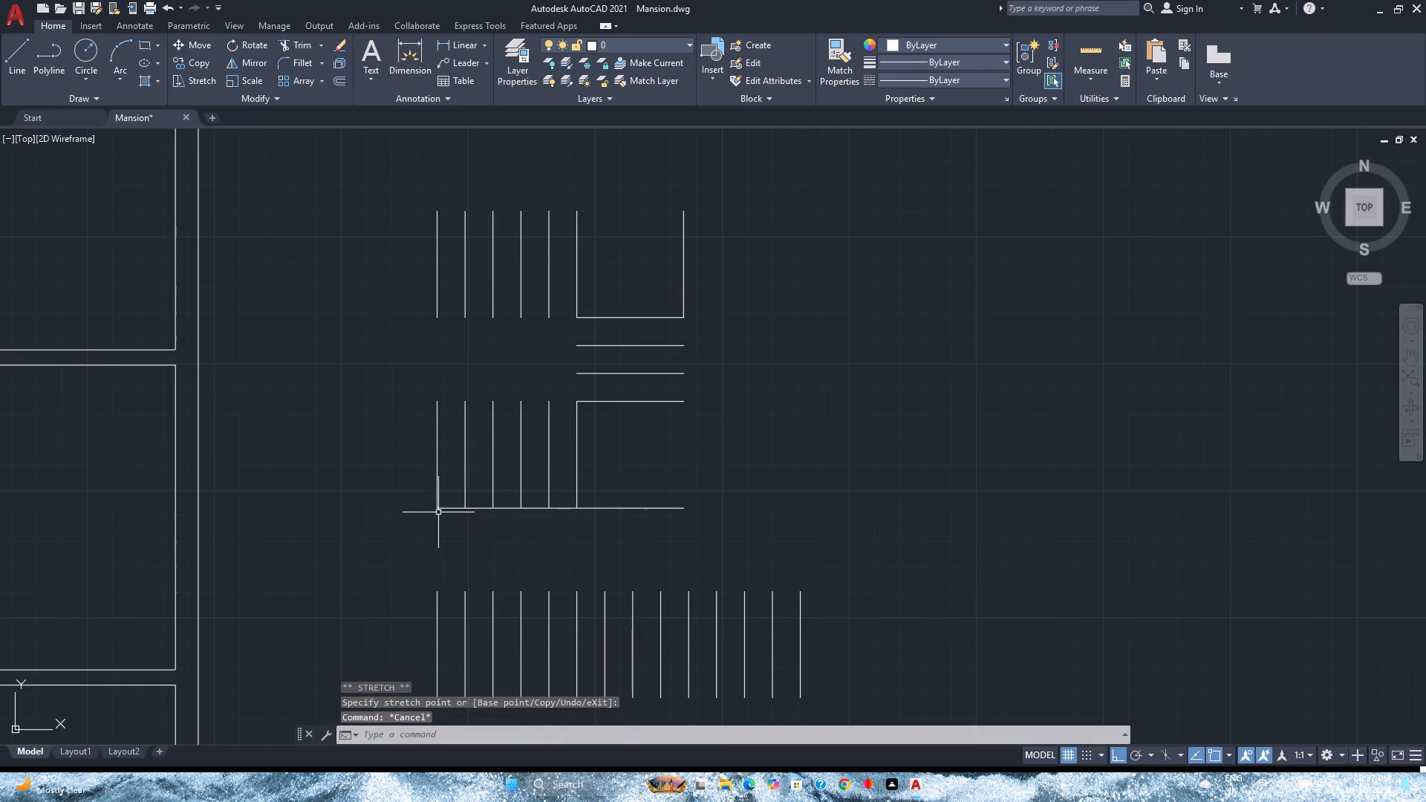
# Move the lower flight's bottom horizontal line 1.5" straight down, away from the tread ends.
pyautogui.click(484, 507)
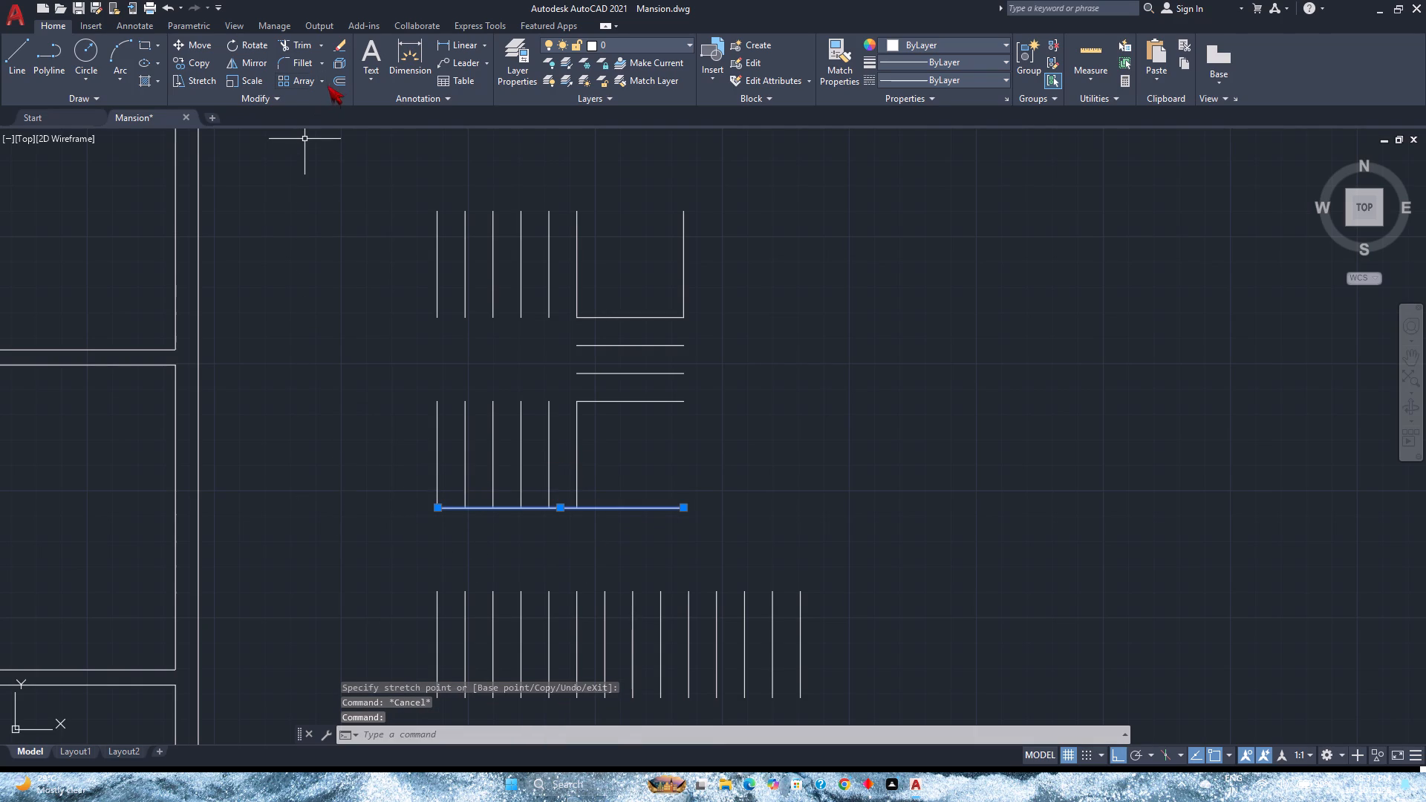
pyautogui.click(206, 52)
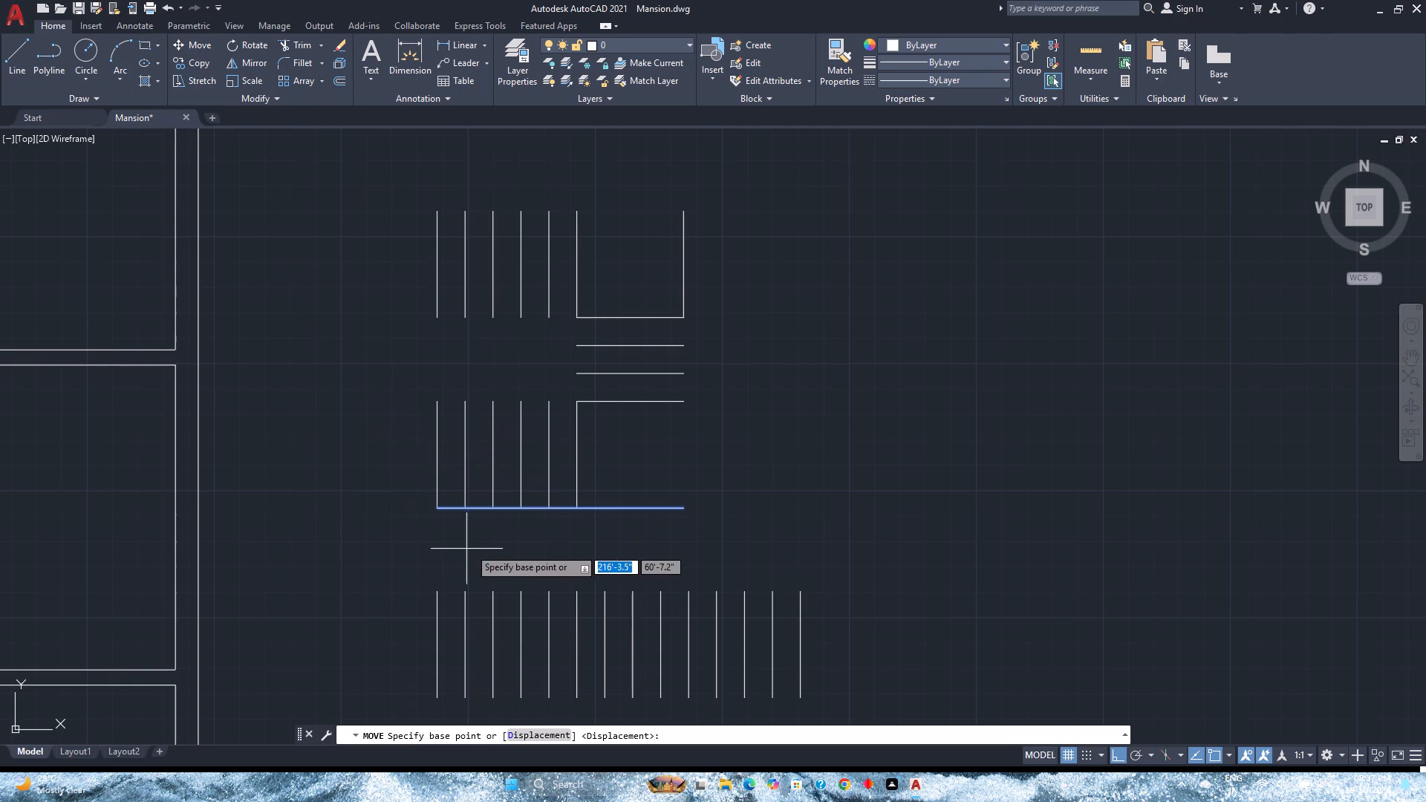
pyautogui.scroll(3, 469, 546)
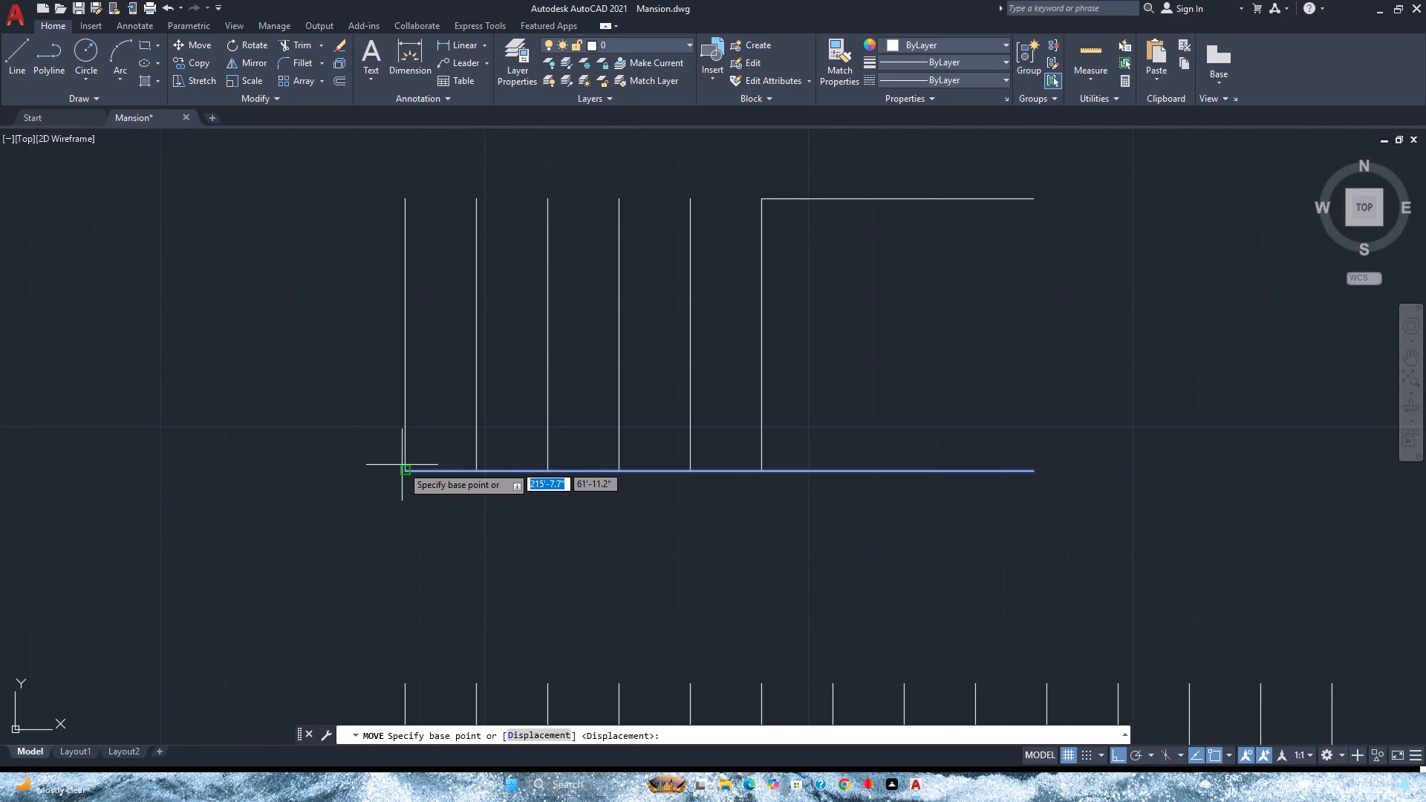
pyautogui.click(403, 468)
pyautogui.press('1')
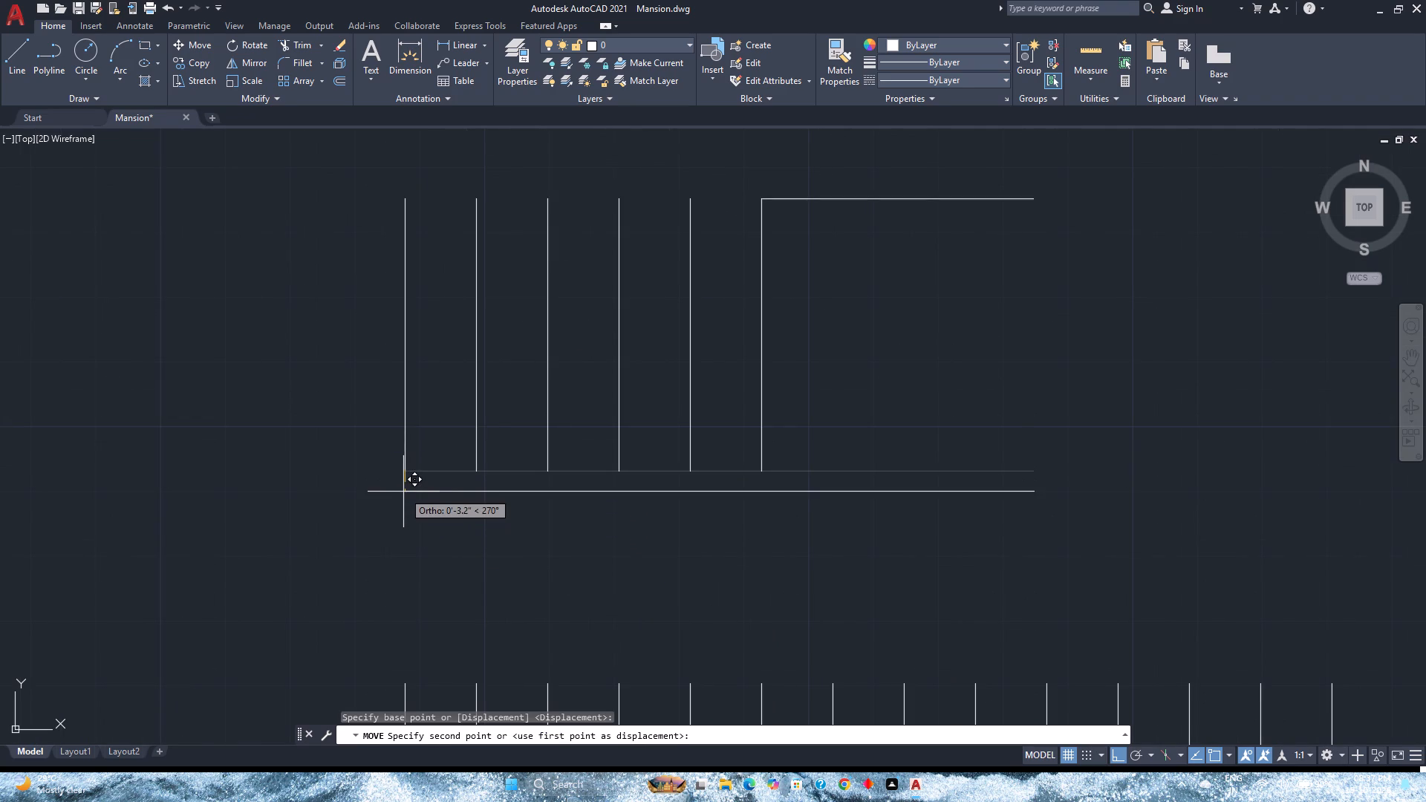
pyautogui.press('.')
pyautogui.press('5')
pyautogui.press('Return')
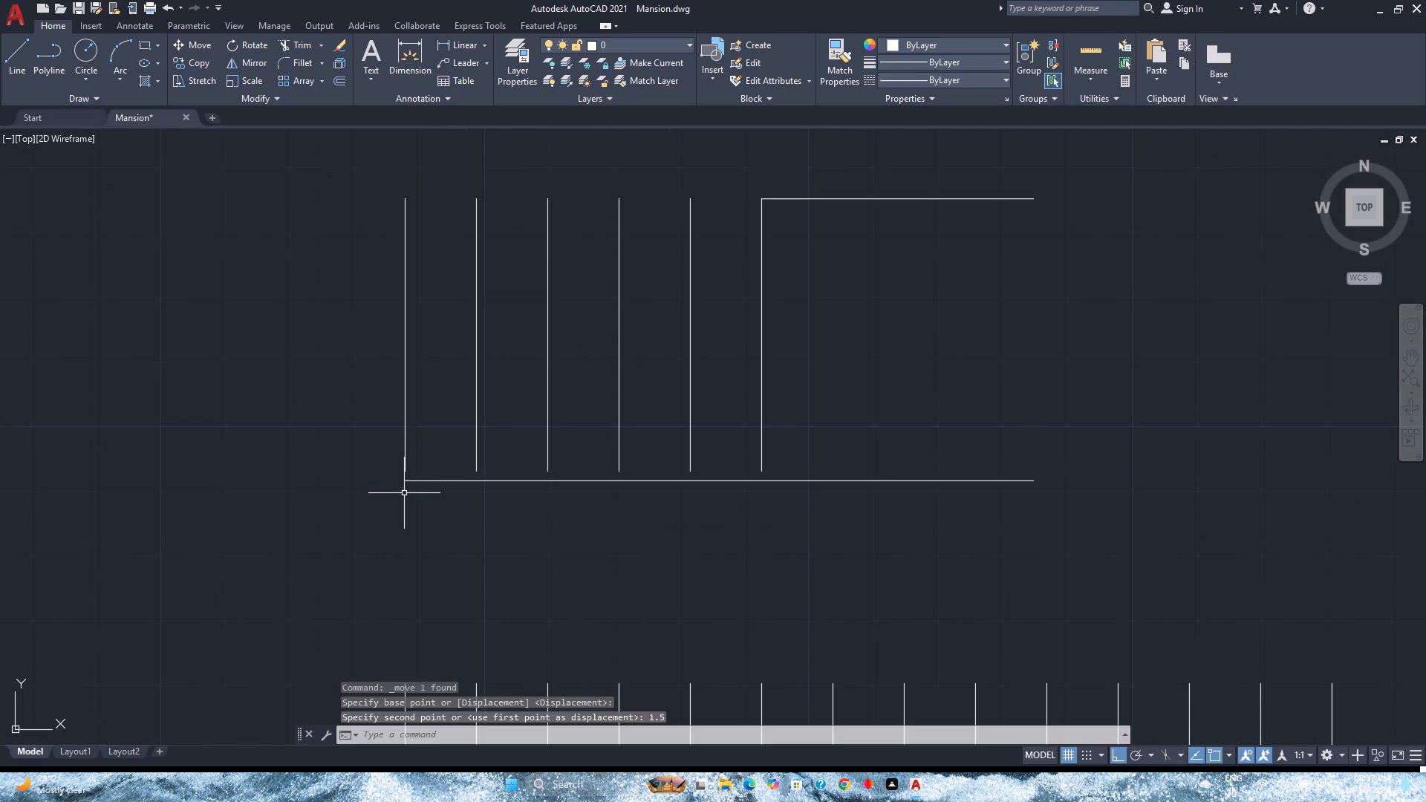
# Mirror the bottom line above the upper flight about the horizontal axis midway between the two flights, keeping the source line.
pyautogui.scroll(-2, 506, 508)
pyautogui.click(530, 499)
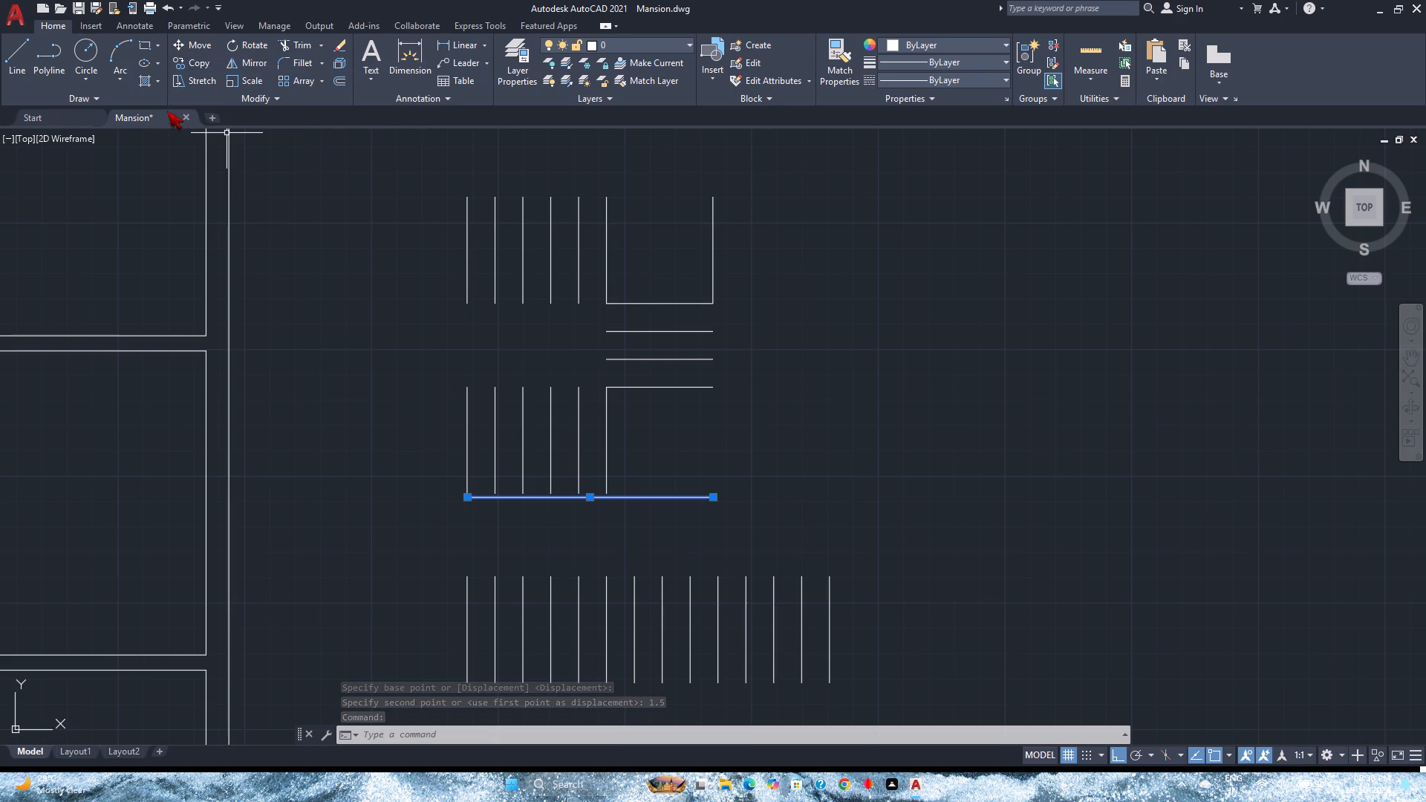
pyautogui.click(231, 65)
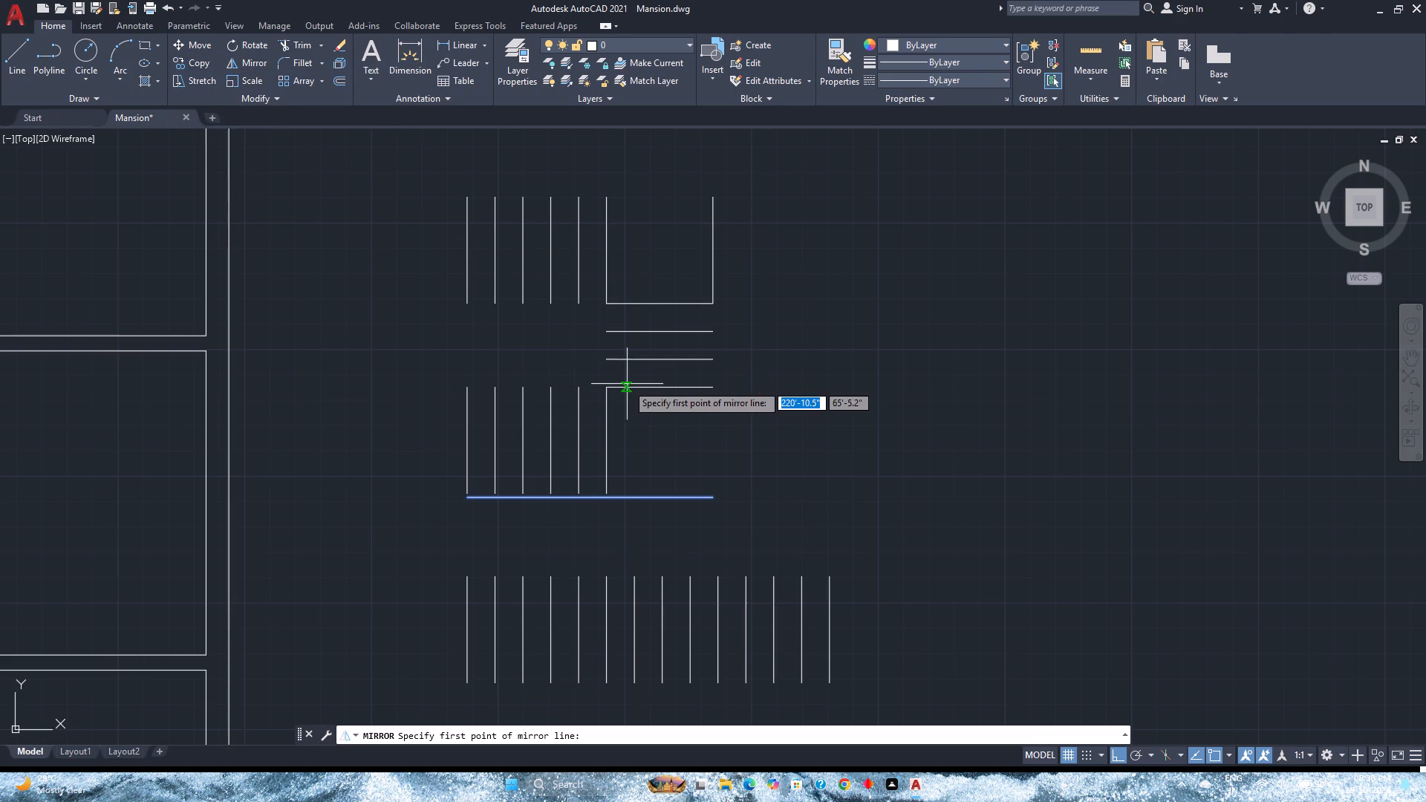
pyautogui.press('m')
pyautogui.press('2')
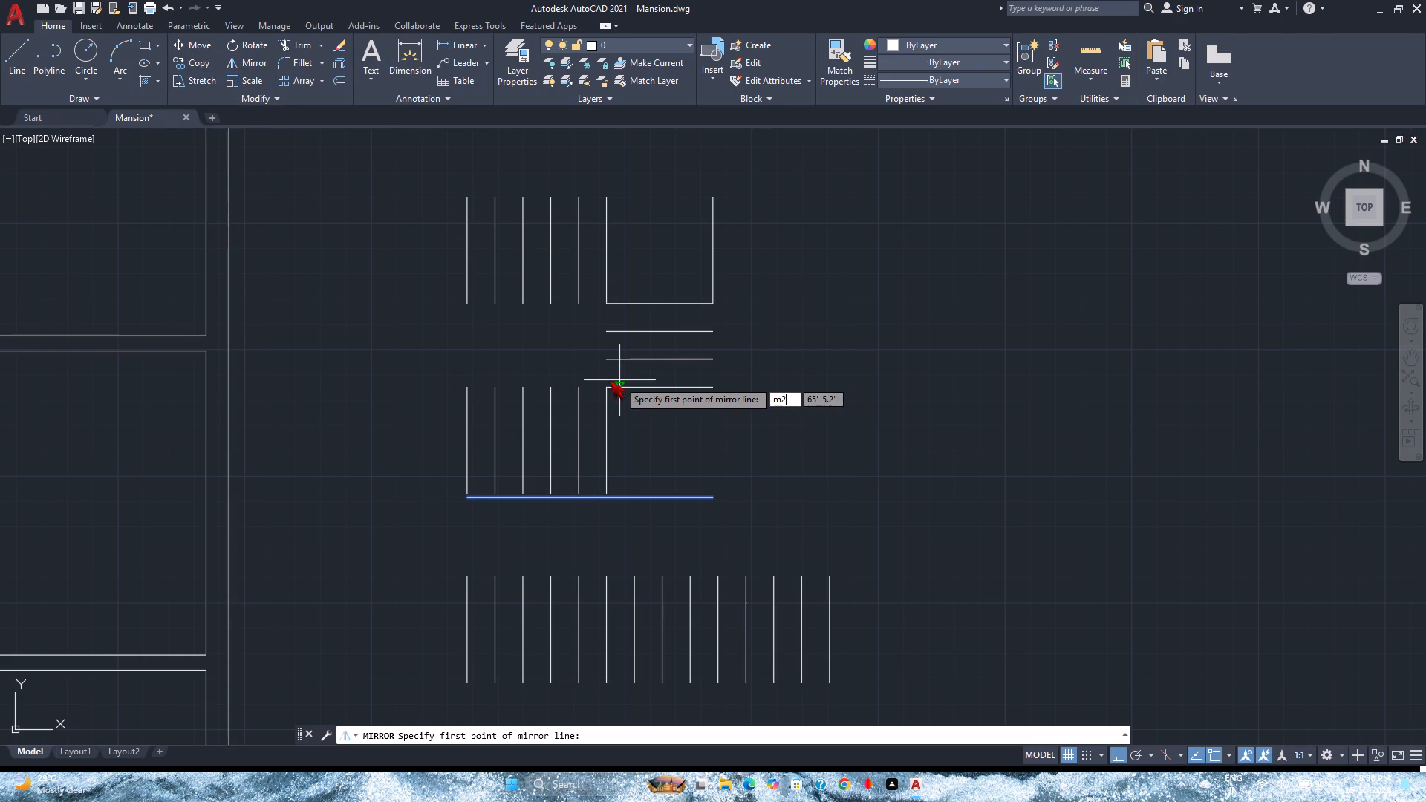
pyautogui.press('p')
pyautogui.press('Return')
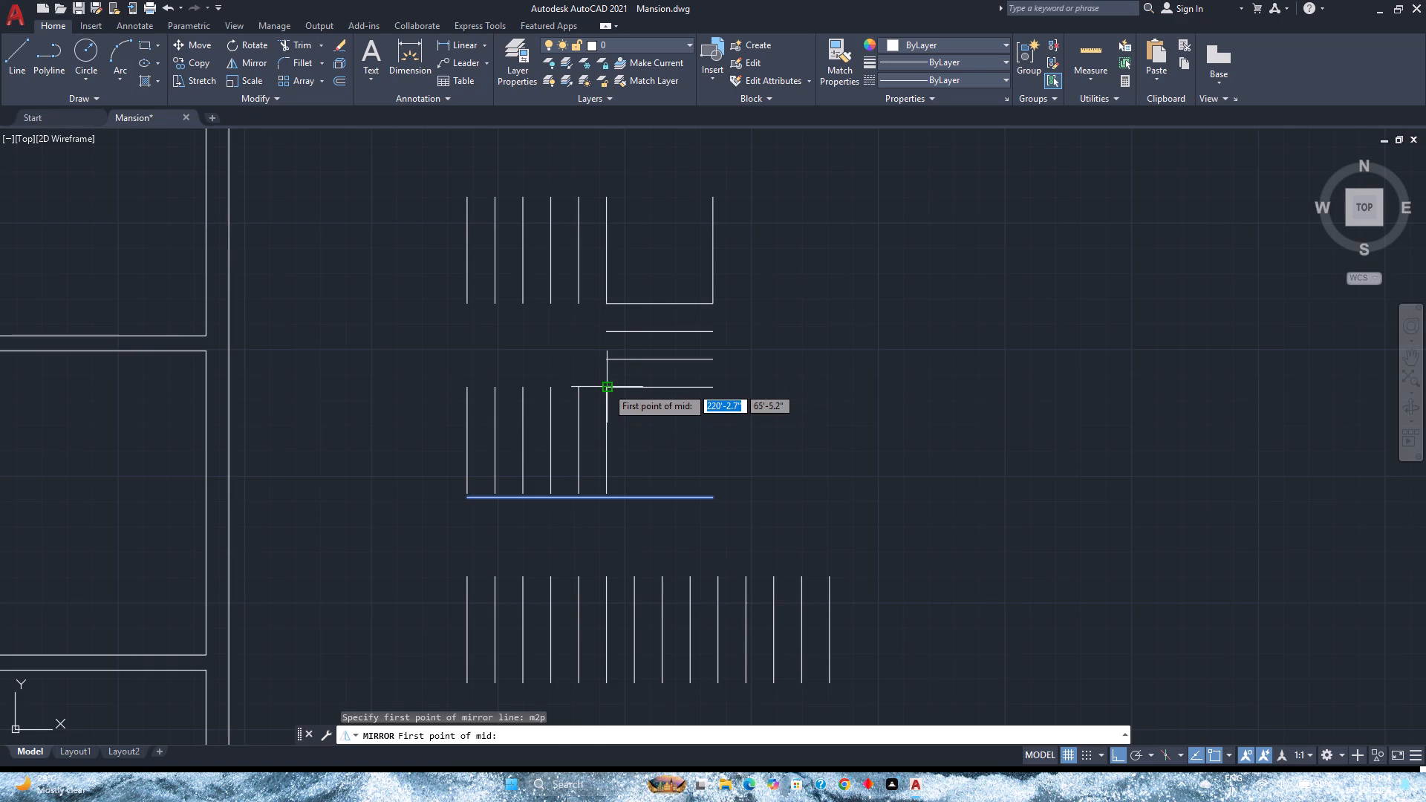
pyautogui.click(607, 387)
pyautogui.click(608, 304)
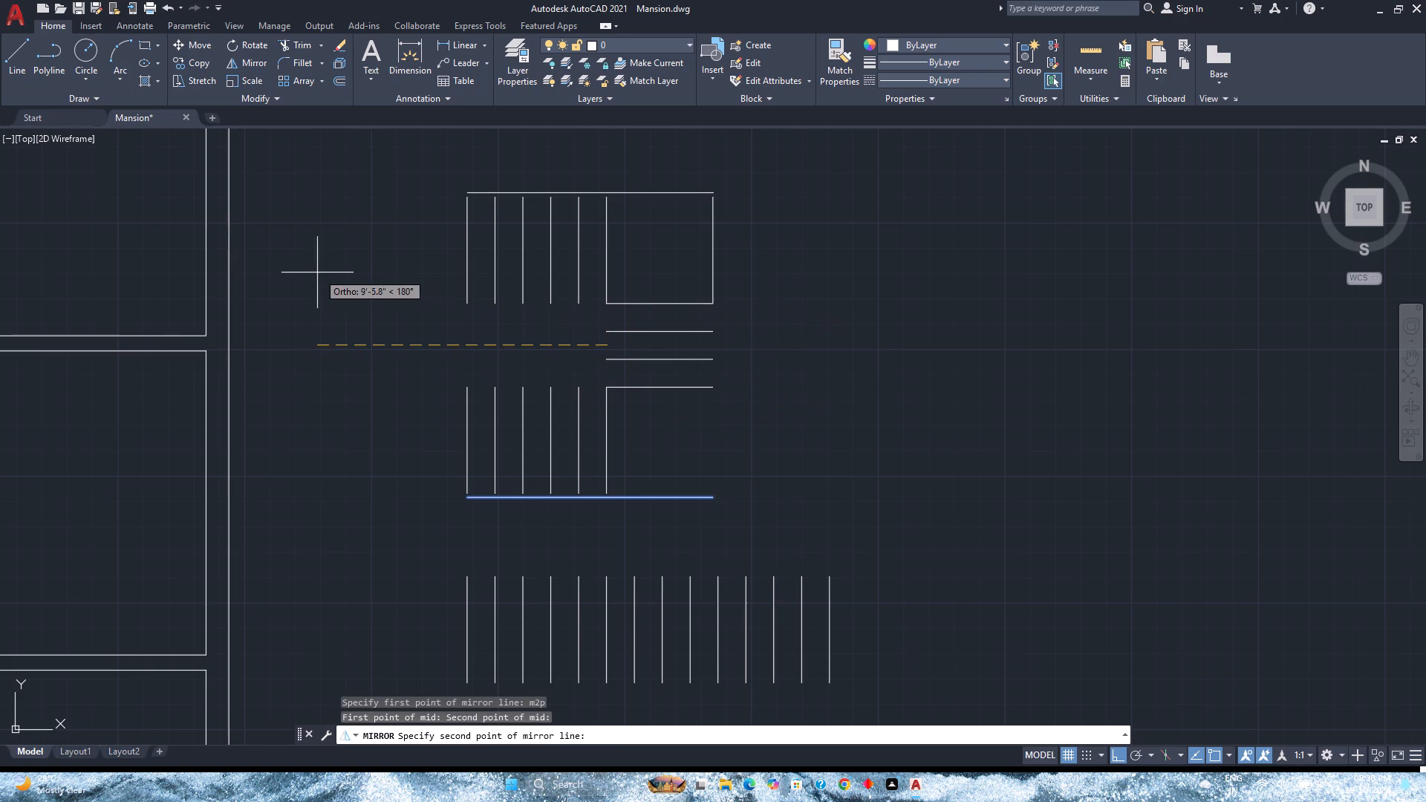
pyautogui.click(317, 273)
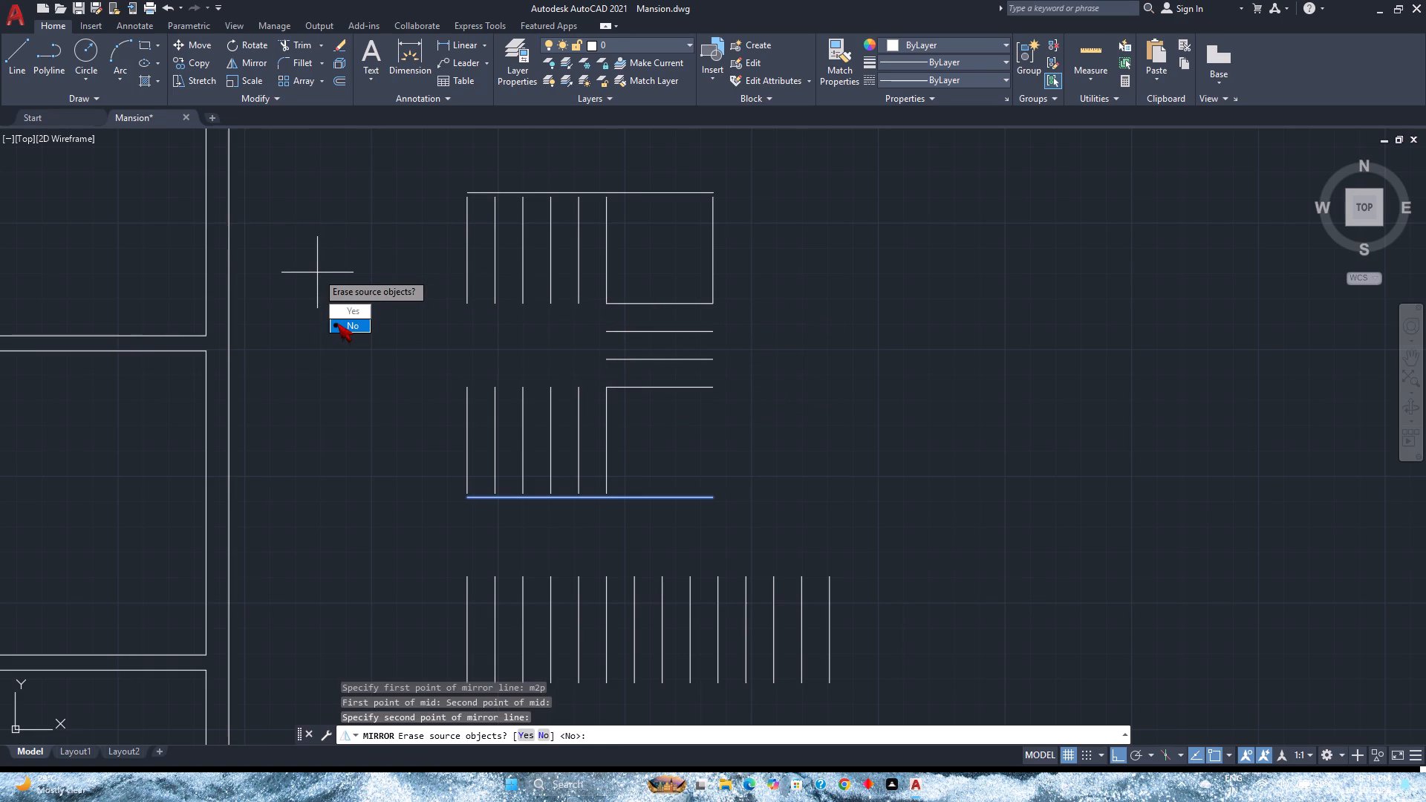
pyautogui.moveTo(337, 323); pyautogui.dragTo(317, 273)
# Extend the vertical lines of the upper and lower flights to the outer top and bottom lines.
pyautogui.write('ex')
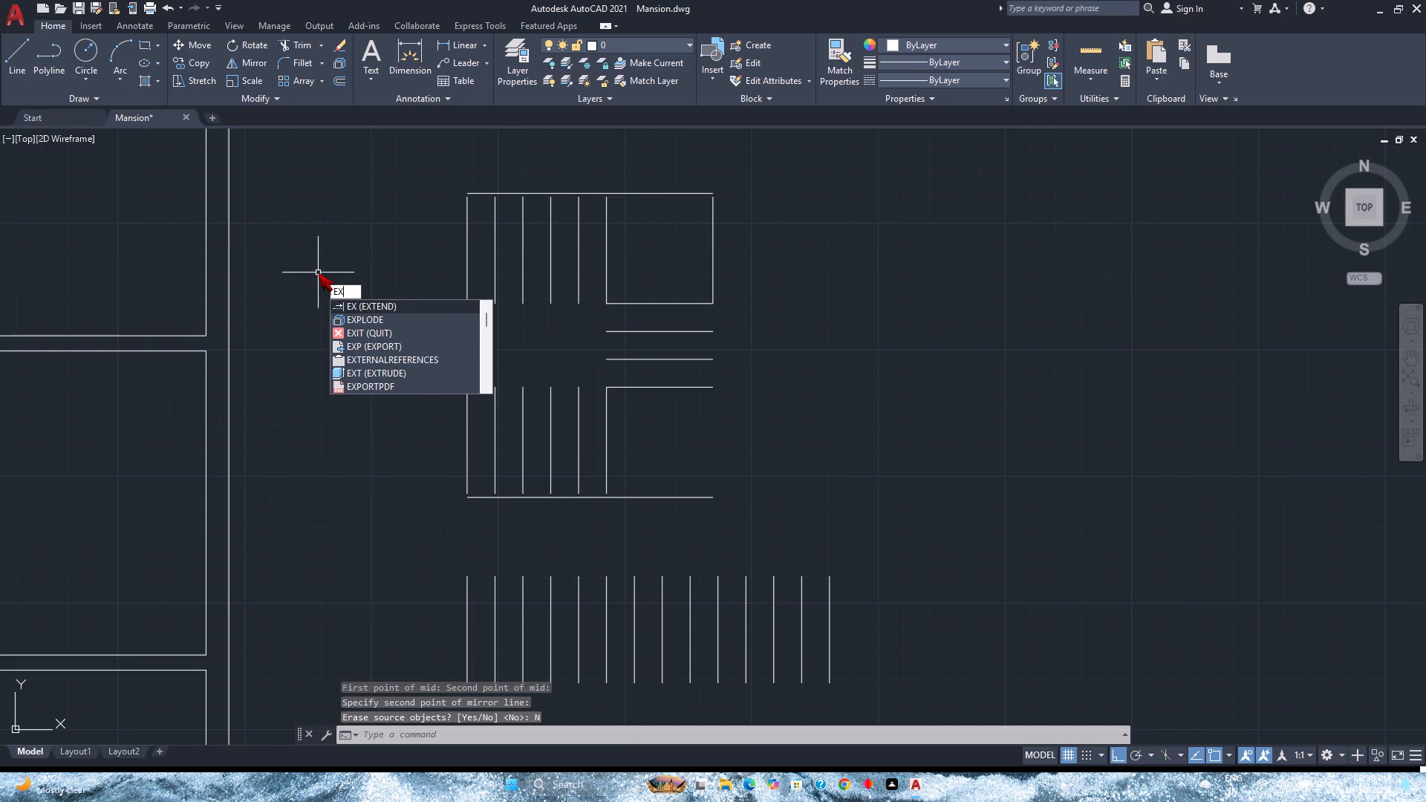
pyautogui.press('Return')
pyautogui.click(458, 226)
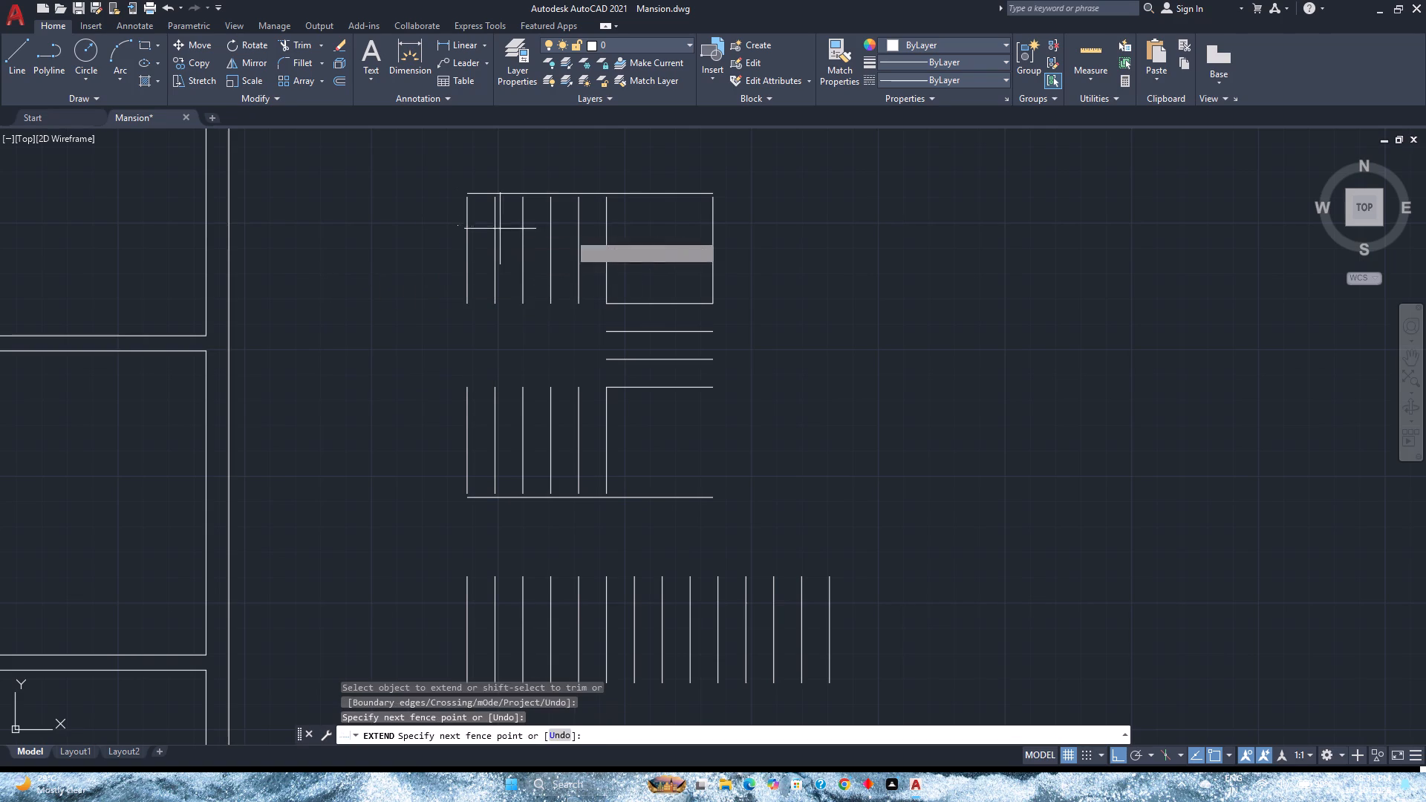
pyautogui.click(759, 243)
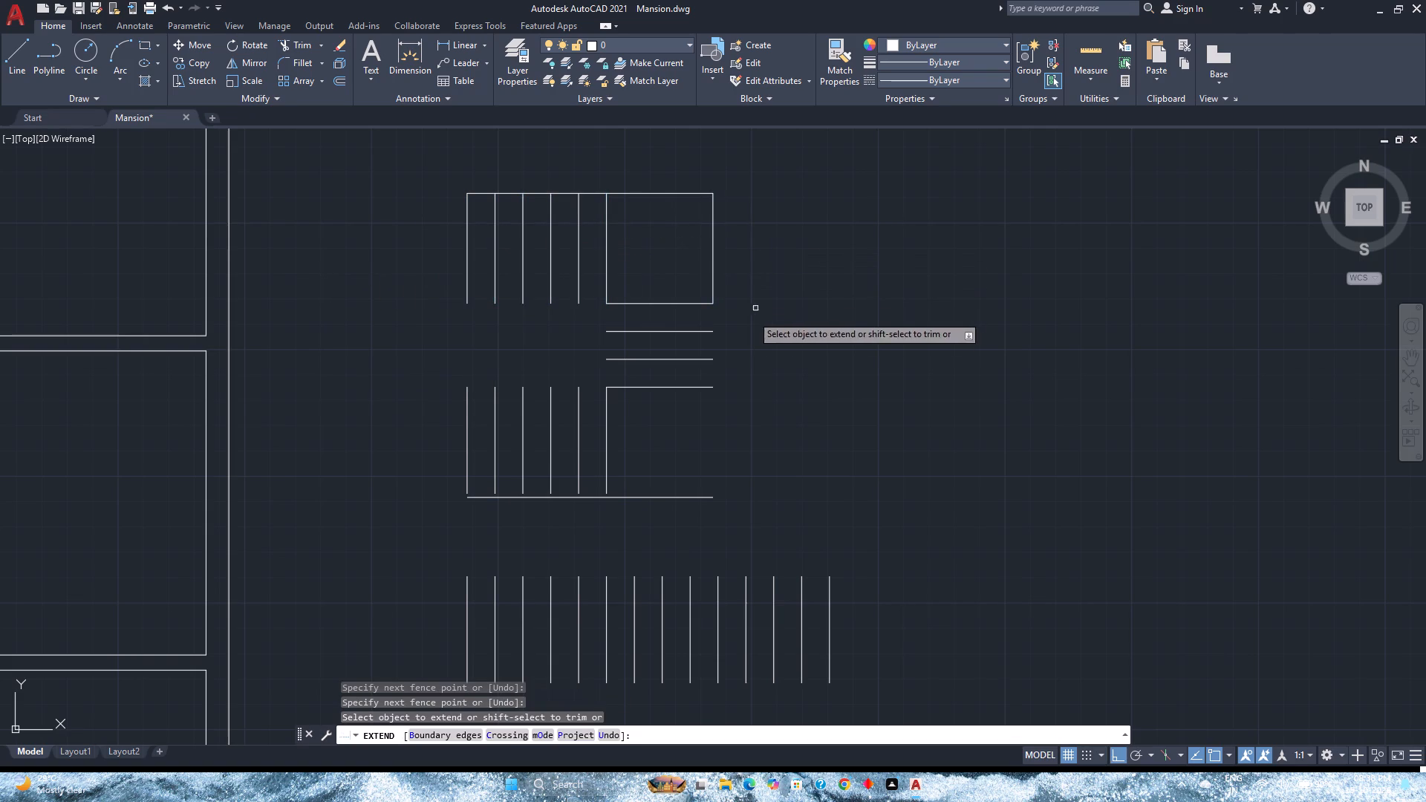
pyautogui.click(416, 437)
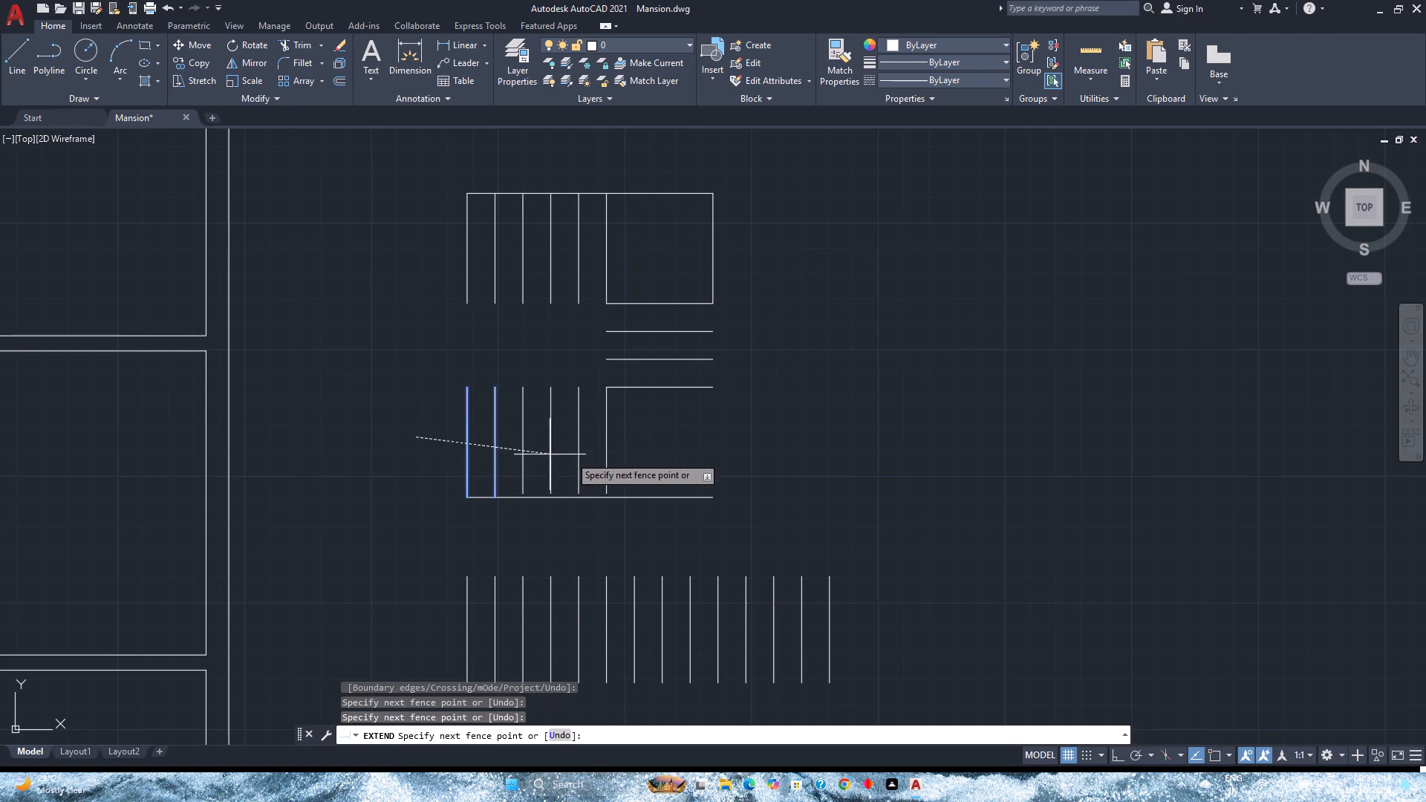
pyautogui.click(658, 456)
pyautogui.press('space')
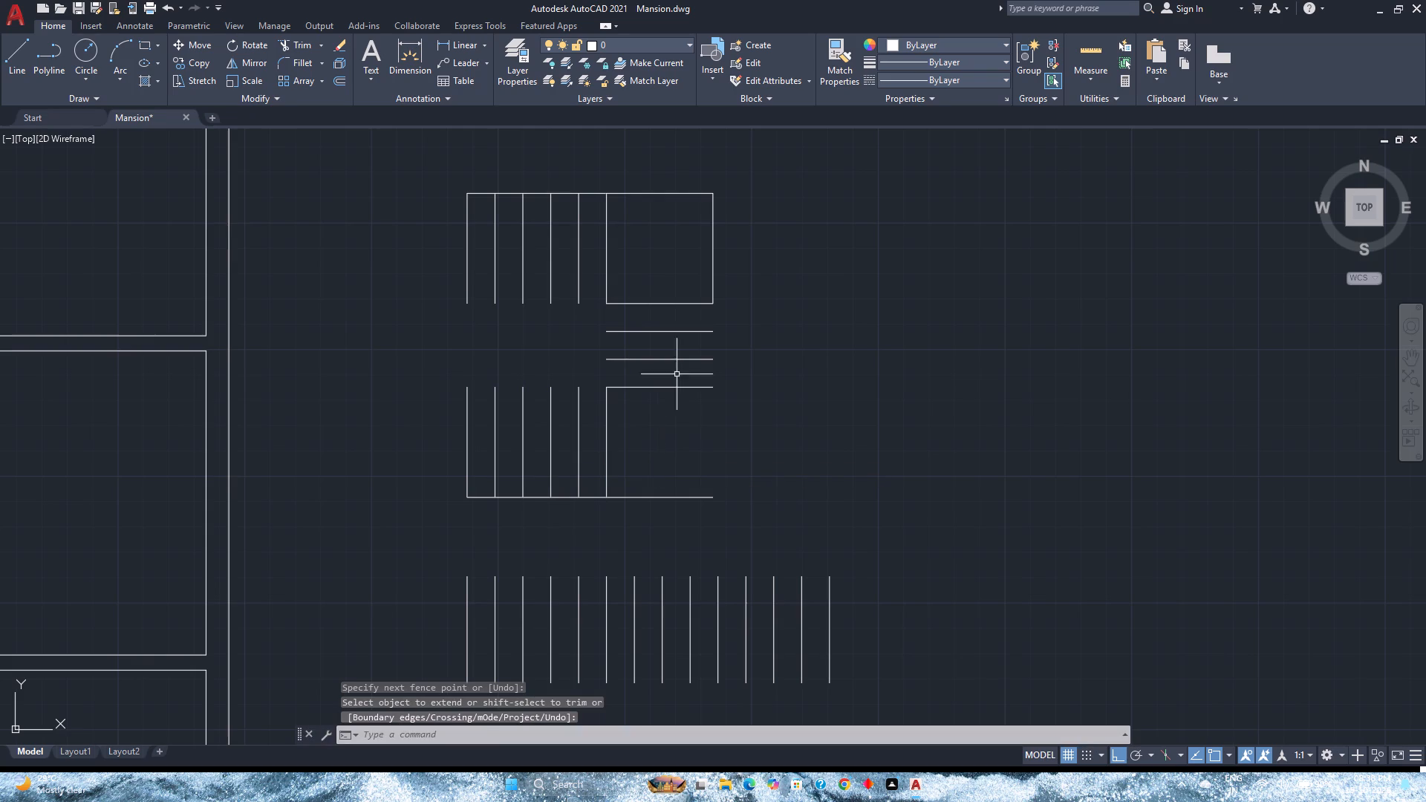
# Move the vertical line at the upper landing's right edge 1.5" outward to the right.
pyautogui.click(712, 288)
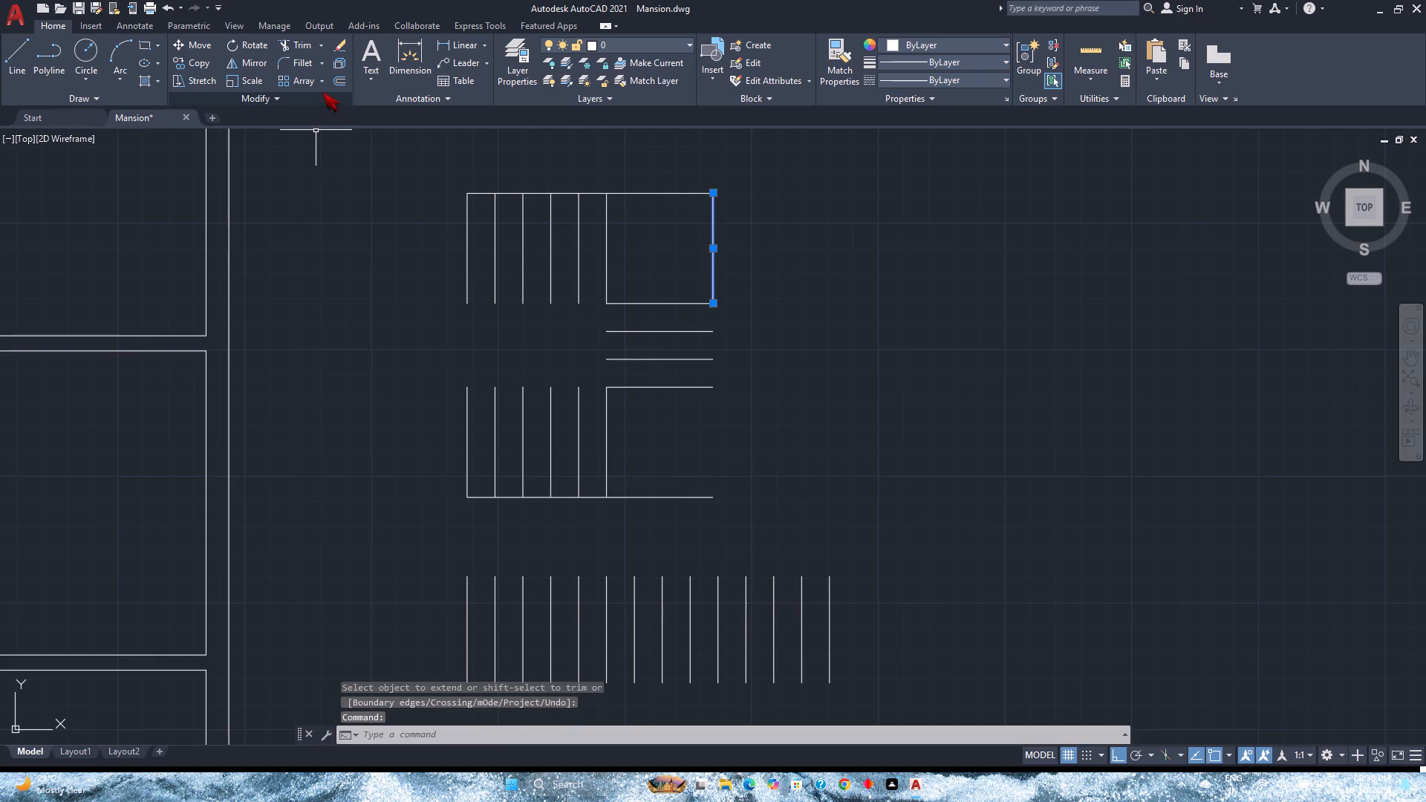
pyautogui.click(205, 52)
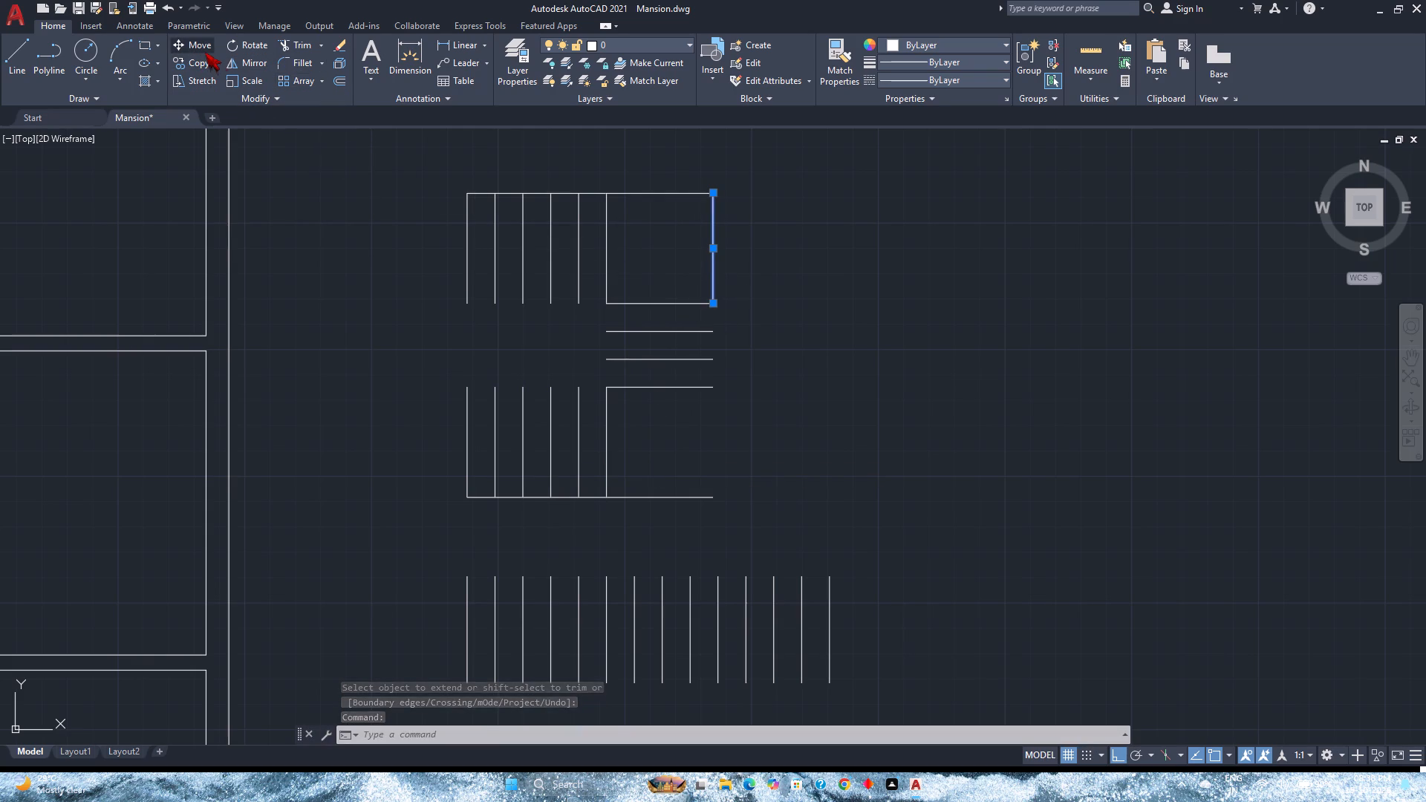
pyautogui.scroll(2, 712, 199)
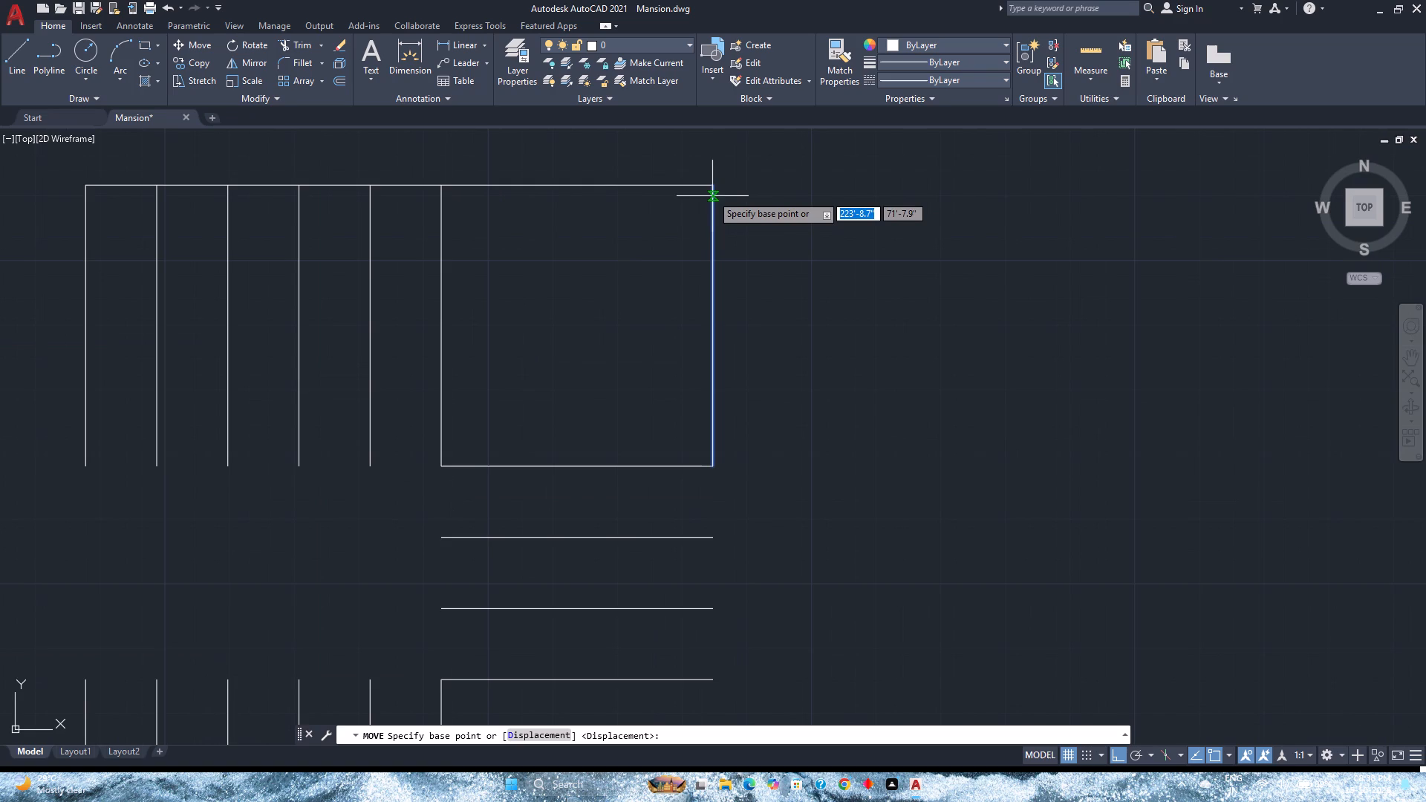
pyautogui.click(712, 186)
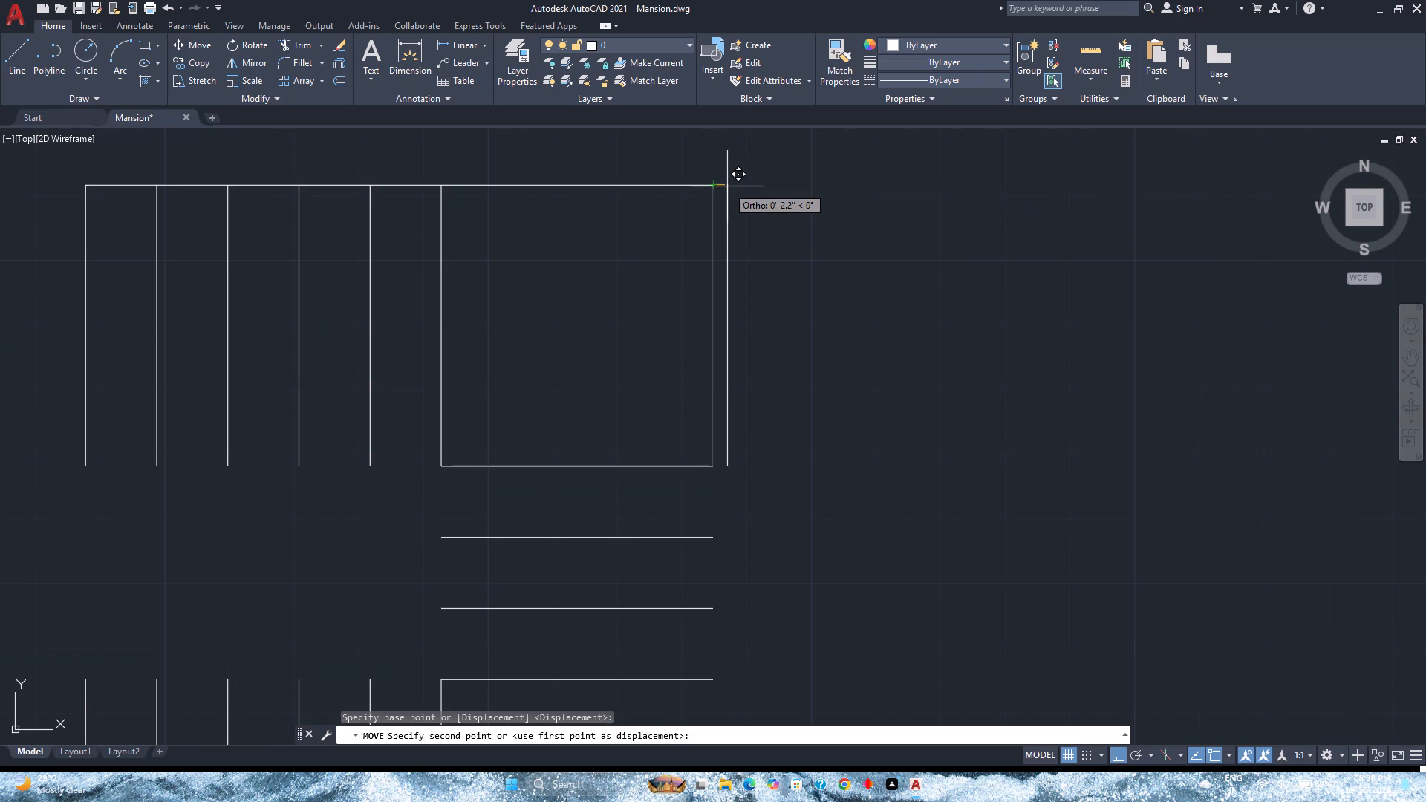
pyautogui.write('1.5')
pyautogui.press('Return')
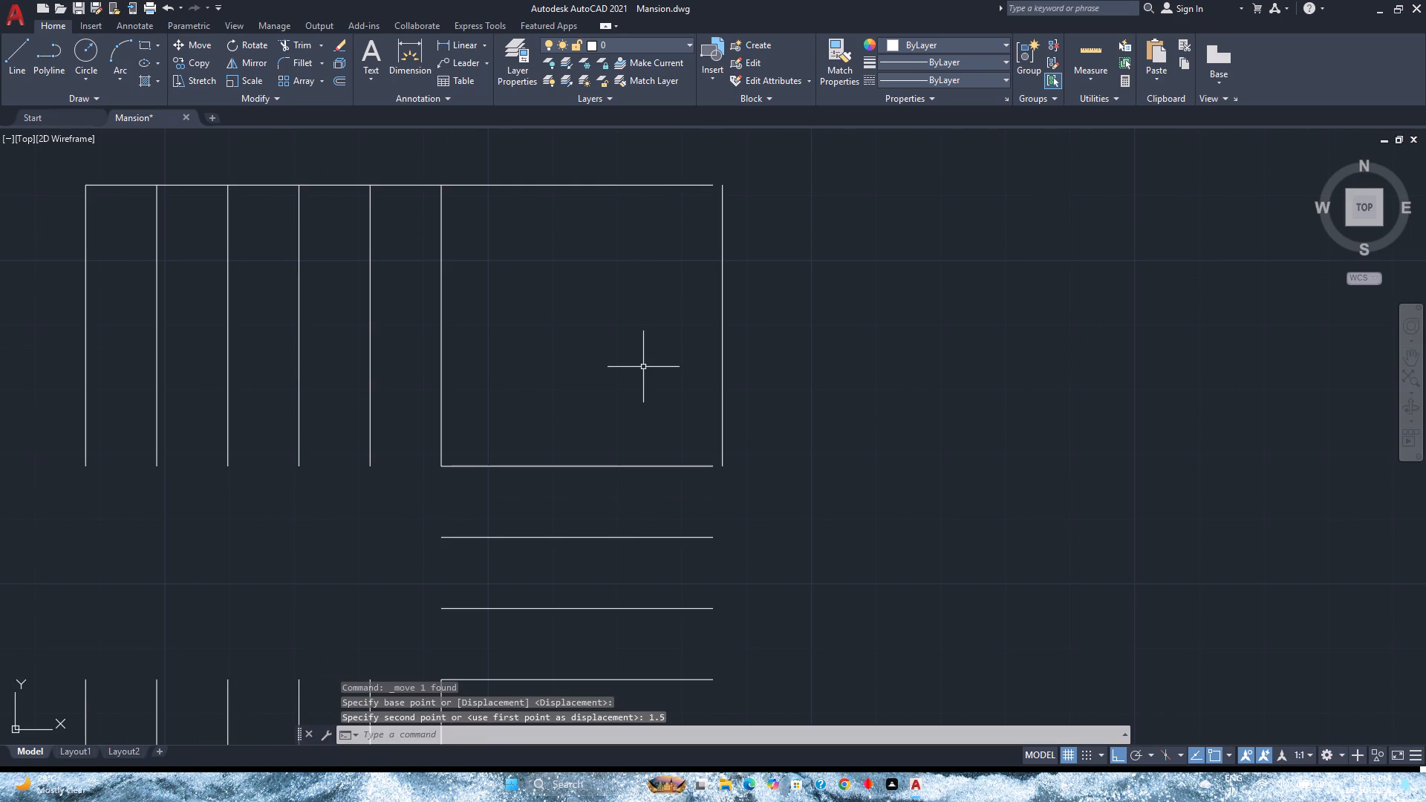
# Extend the staircase's top horizontal line to the offset right vertical line.
pyautogui.press('e')
pyautogui.press('x')
pyautogui.press('Return')
pyautogui.click(683, 166)
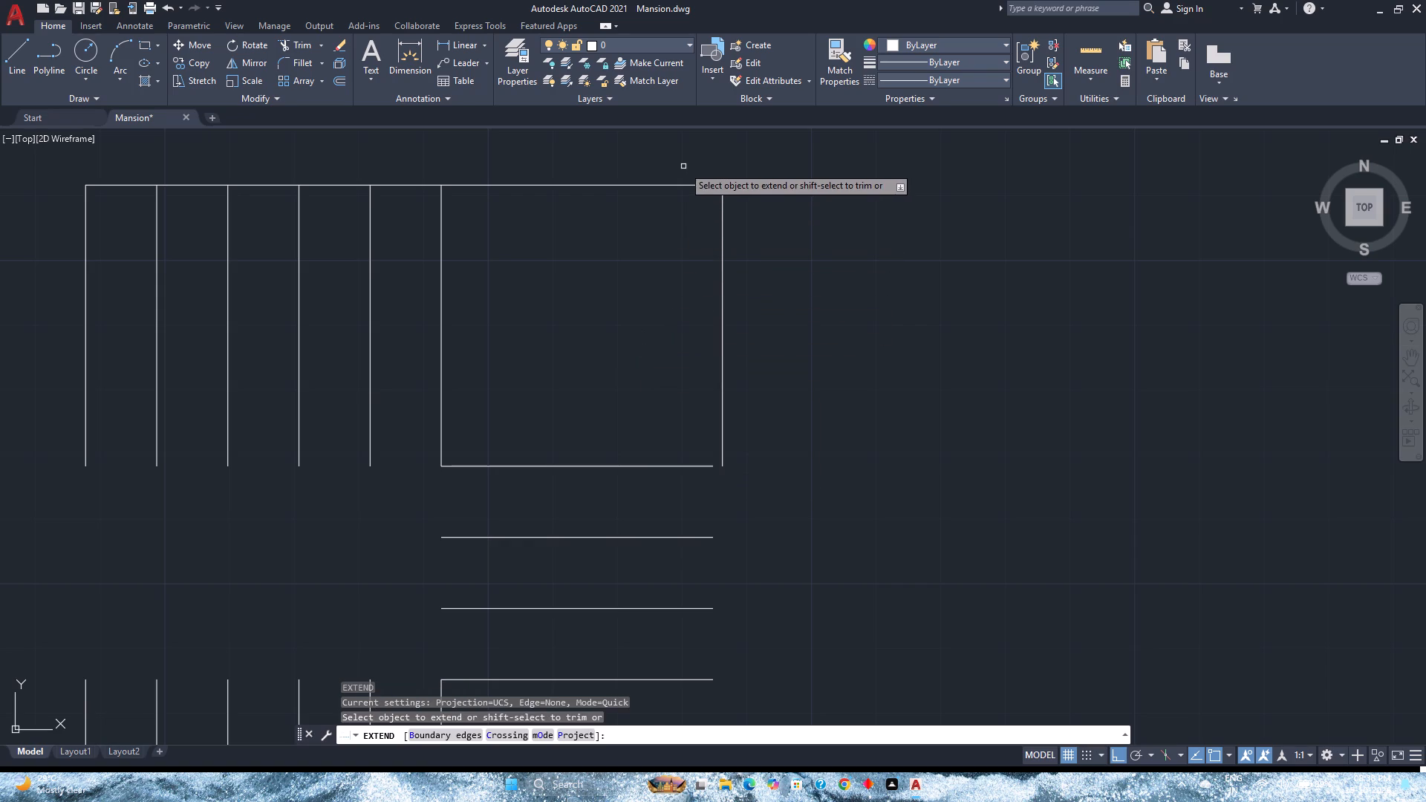
pyautogui.click(669, 258)
pyautogui.scroll(-3, 665, 291)
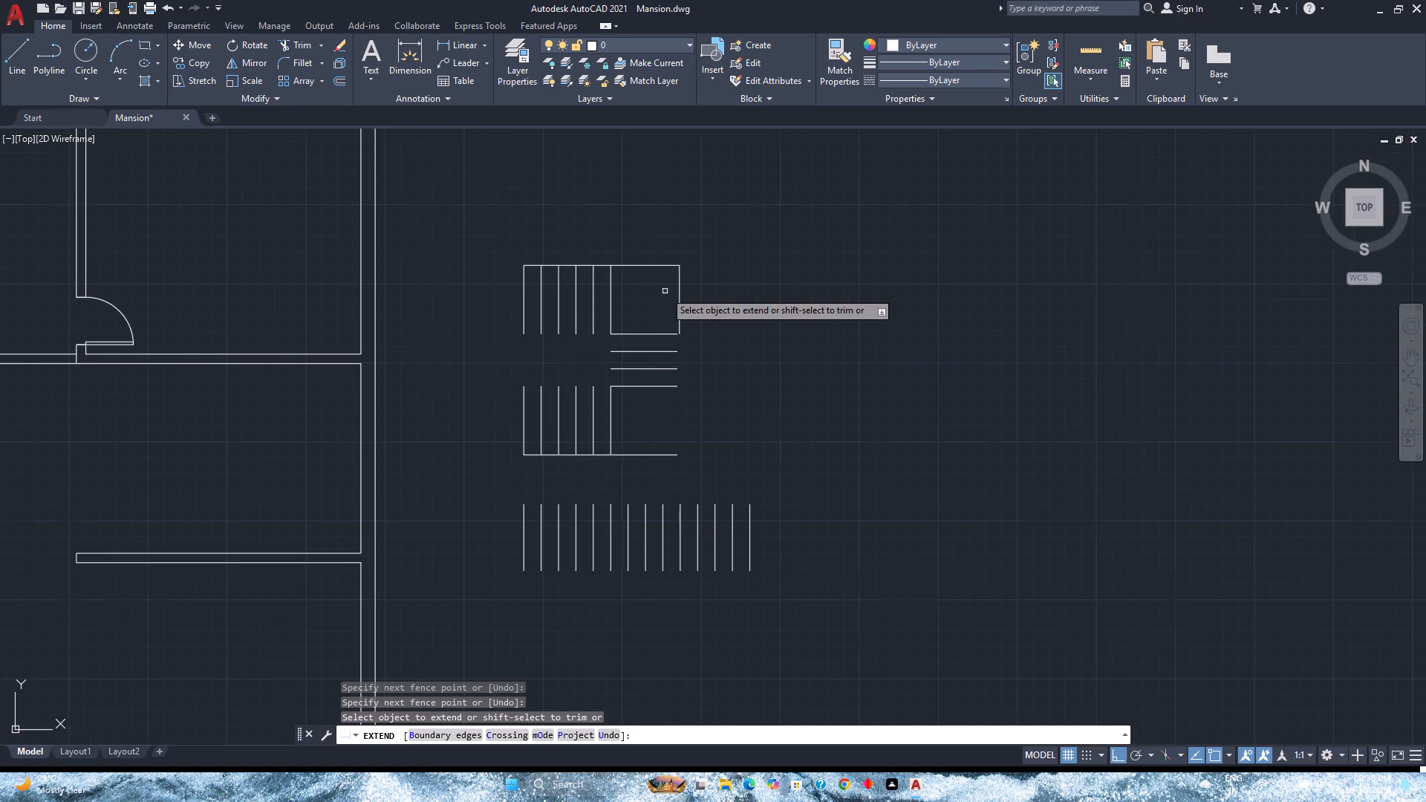
pyautogui.press('space')
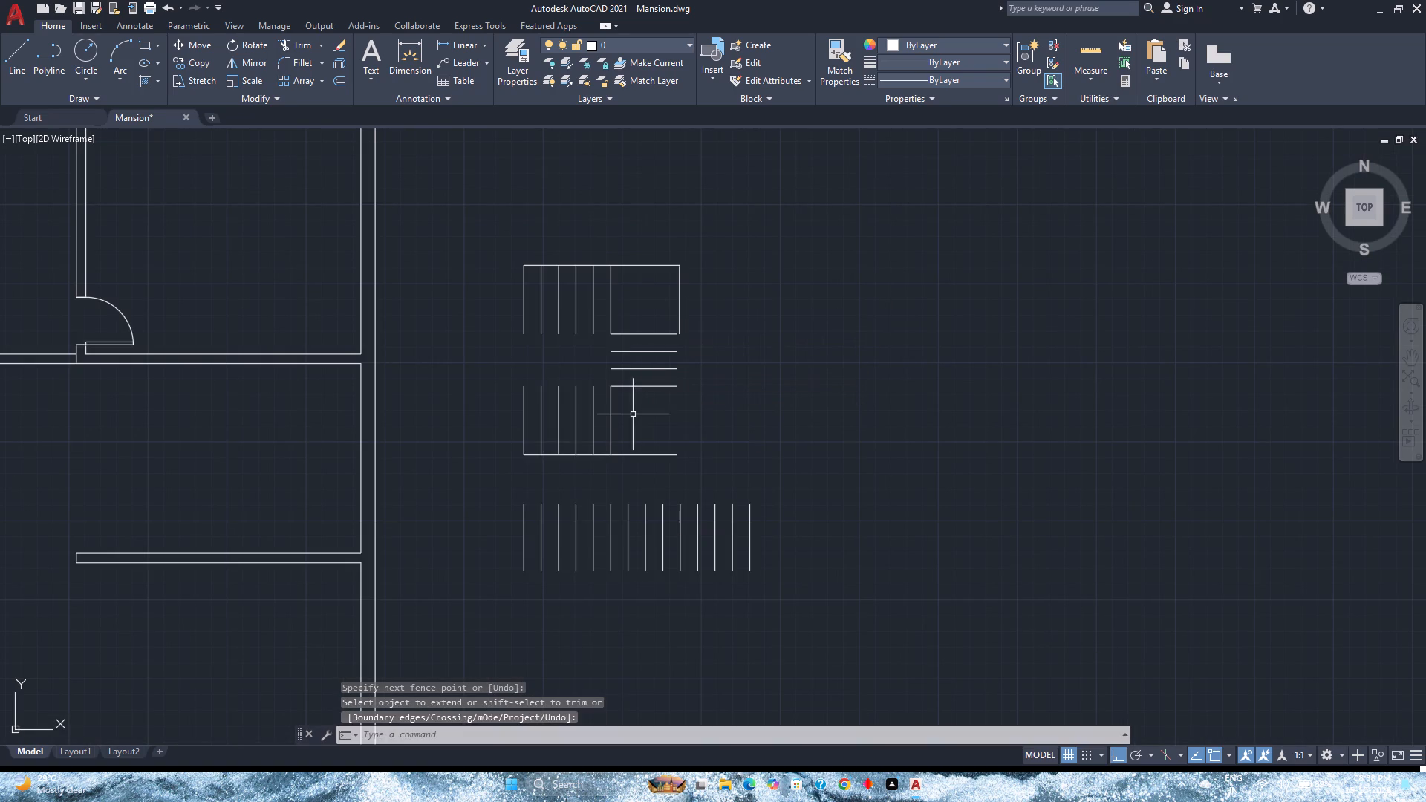
# Fillet the right vertical line with the bottom horizontal line to close the staircase's lower-right corner.
pyautogui.click(308, 67)
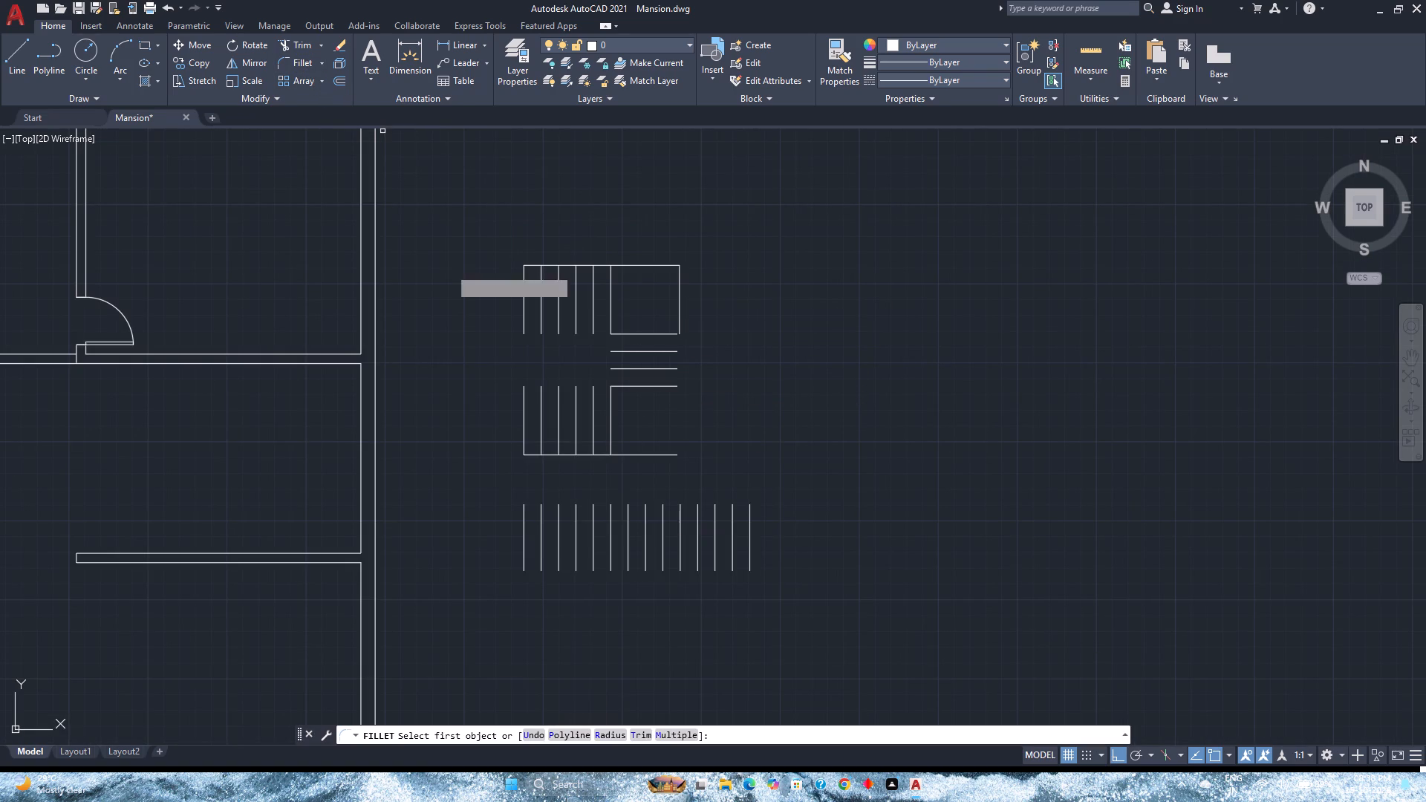
pyautogui.click(679, 302)
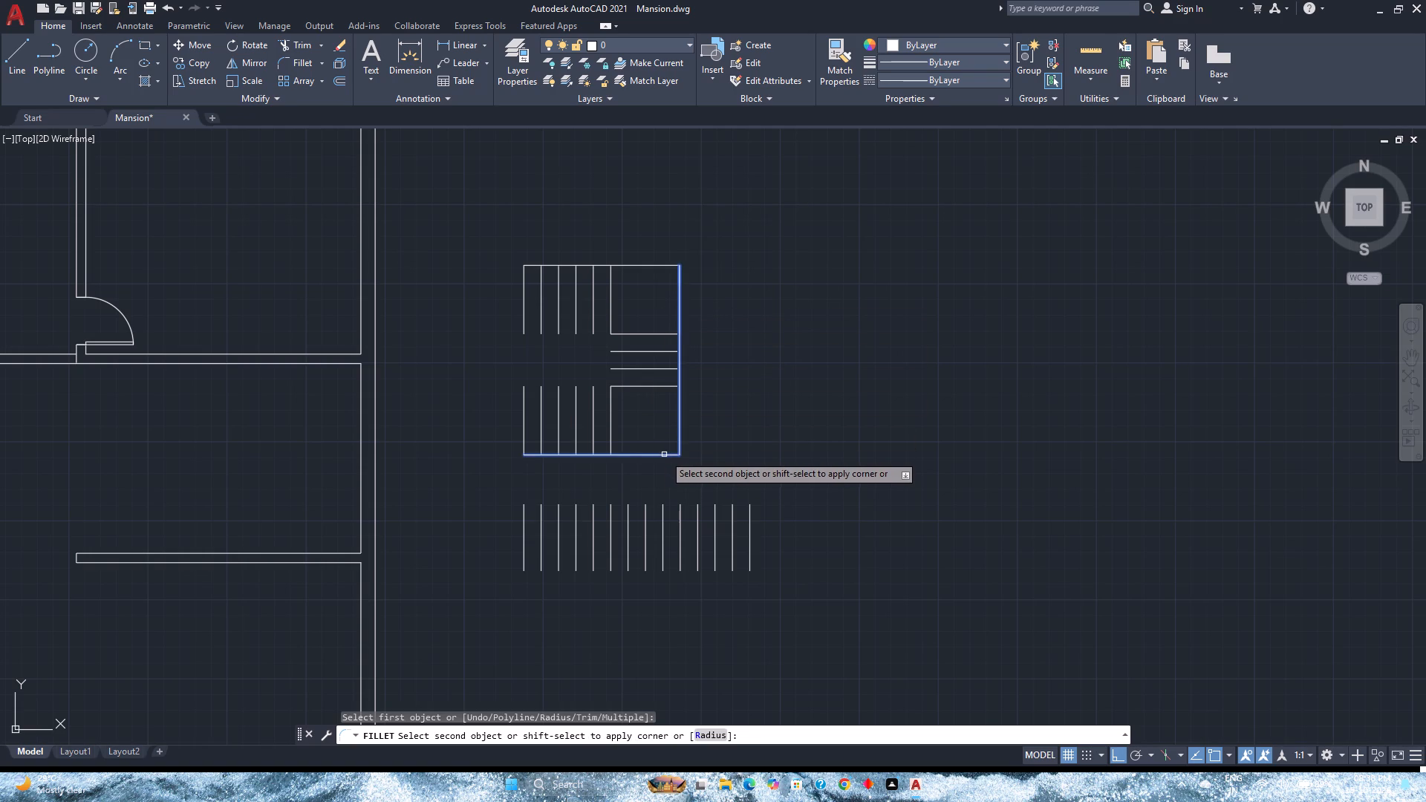
pyautogui.click(664, 454)
# Extend the four horizontal lines between the two landing areas to the right outer vertical line.
pyautogui.scroll(2, 571, 348)
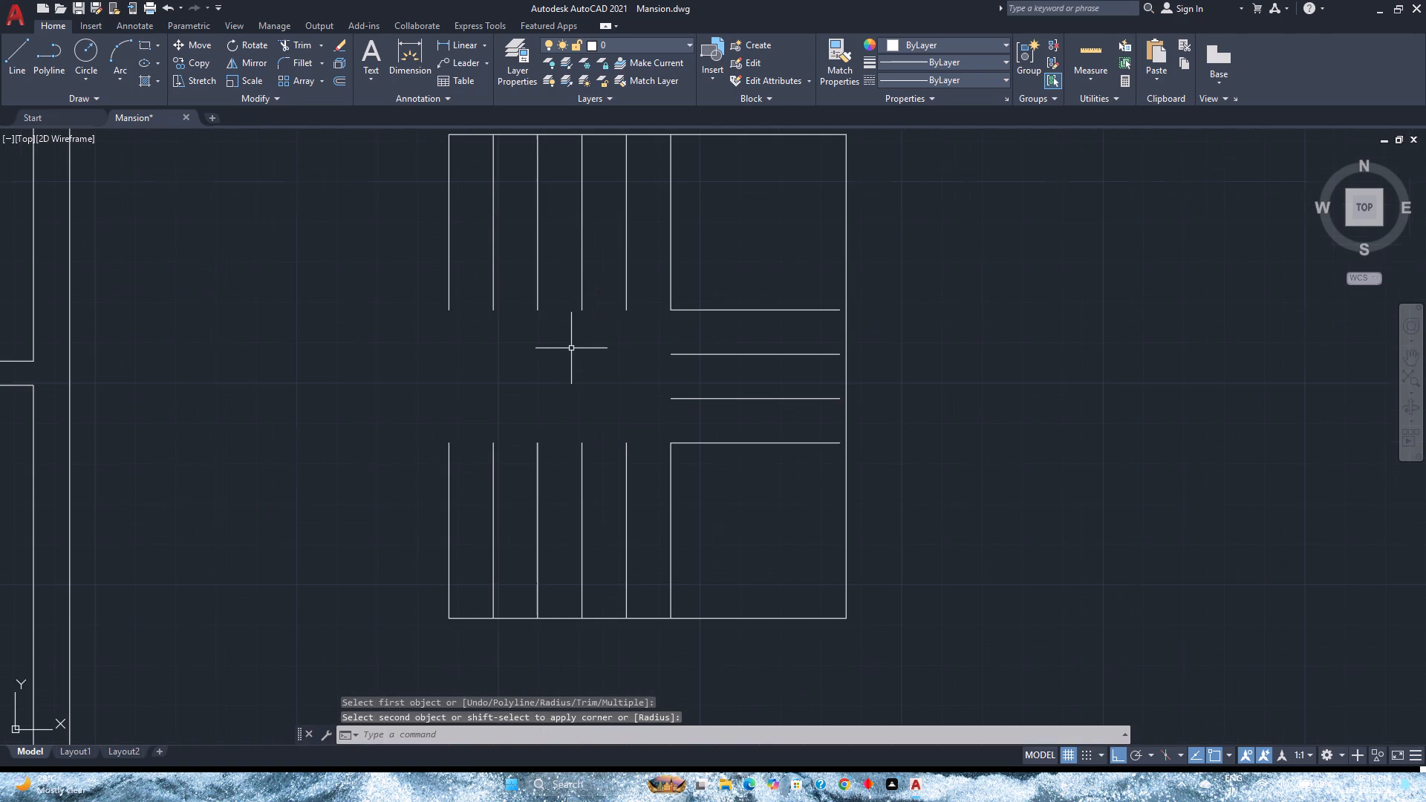
pyautogui.write('ex')
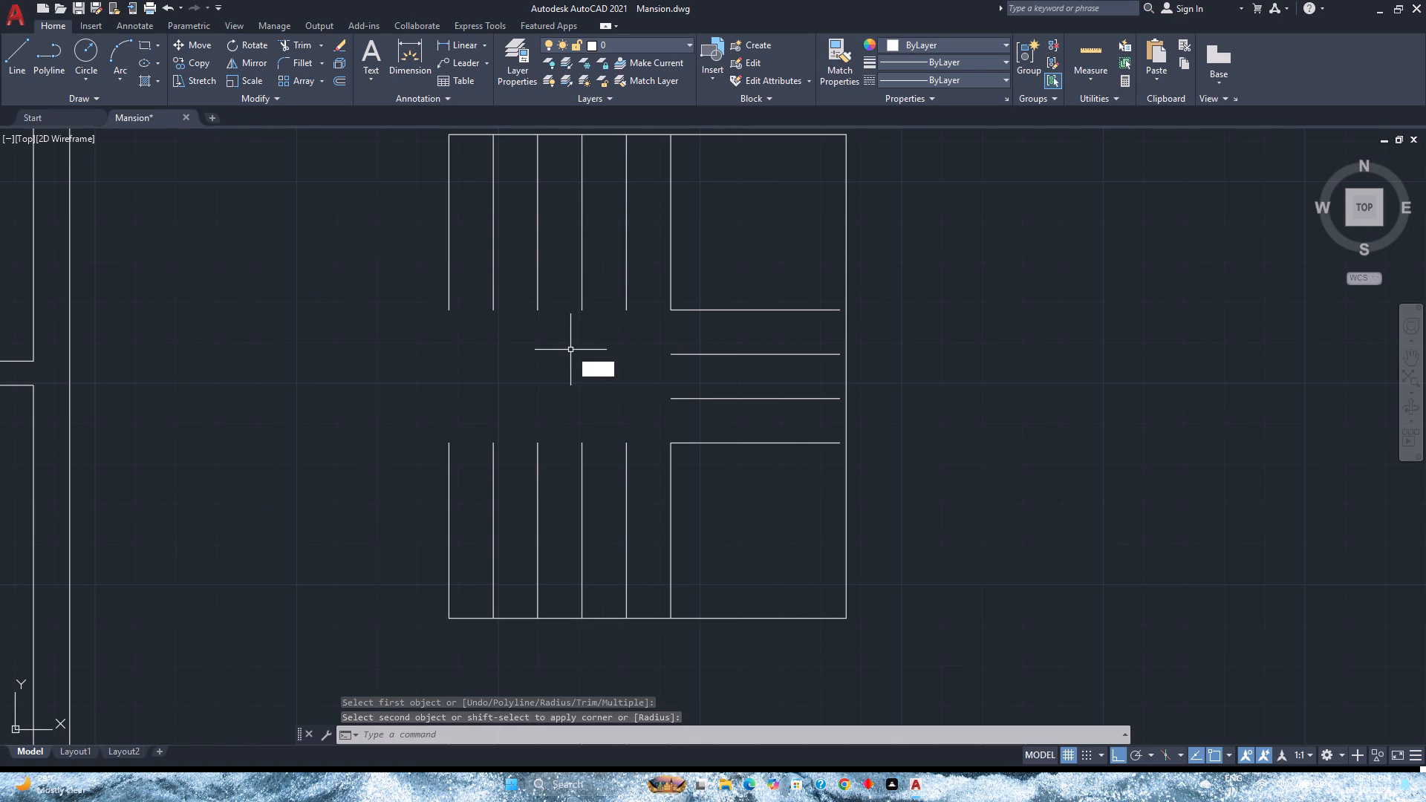
pyautogui.press('Return')
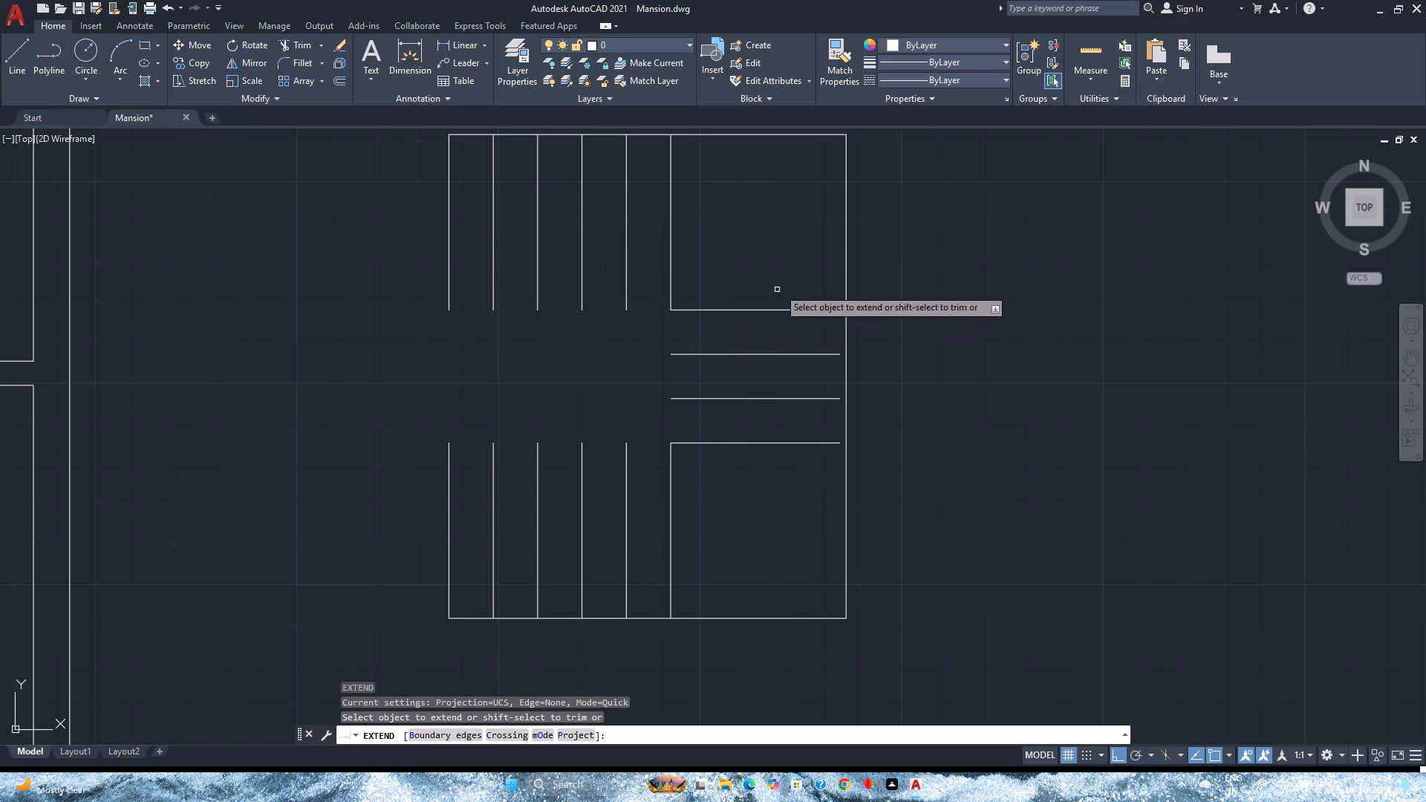
pyautogui.click(784, 283)
pyautogui.click(769, 468)
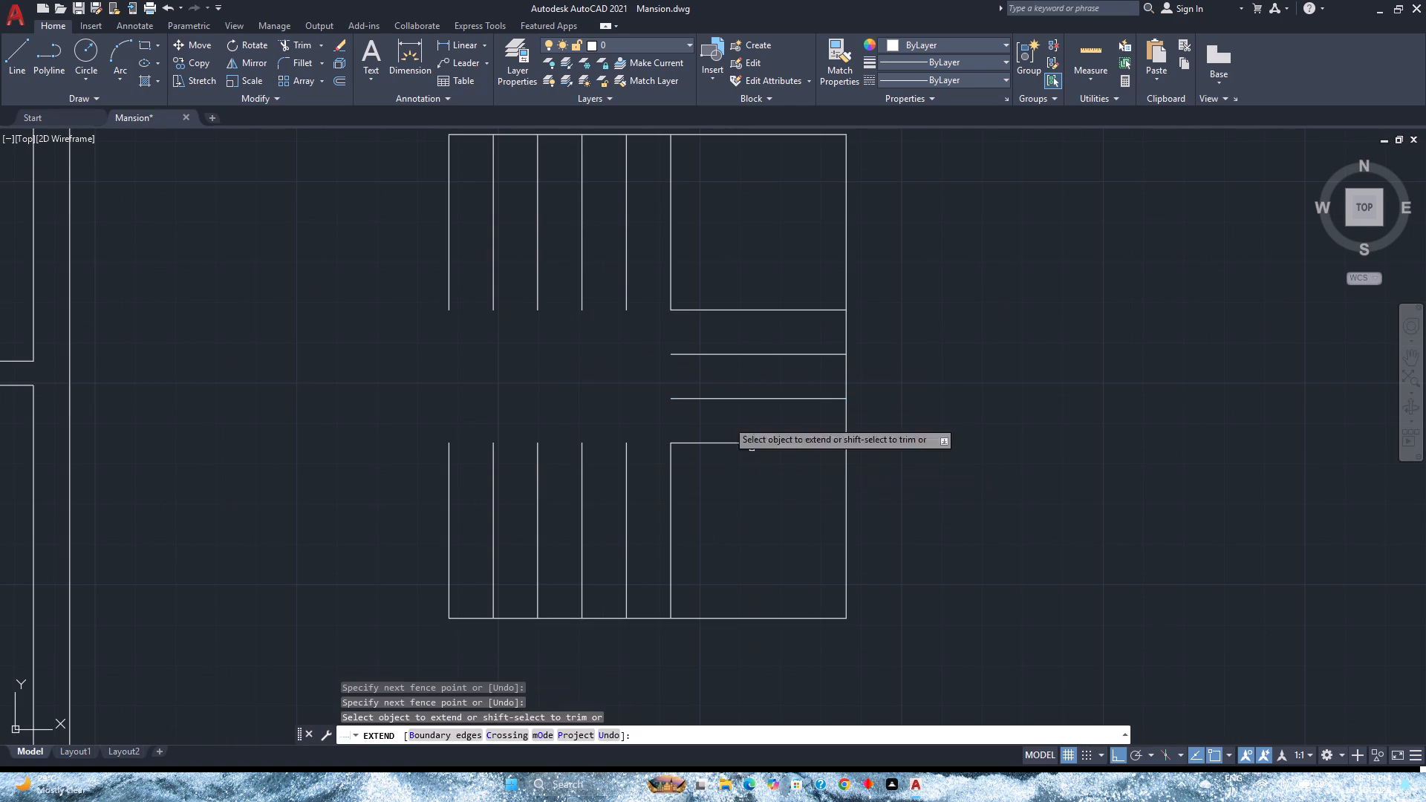
# Draw the staircase's U-shaped inner boundary with three connected lines, closing the inner ends of the upper, middle and lower treads.
pyautogui.click(22, 68)
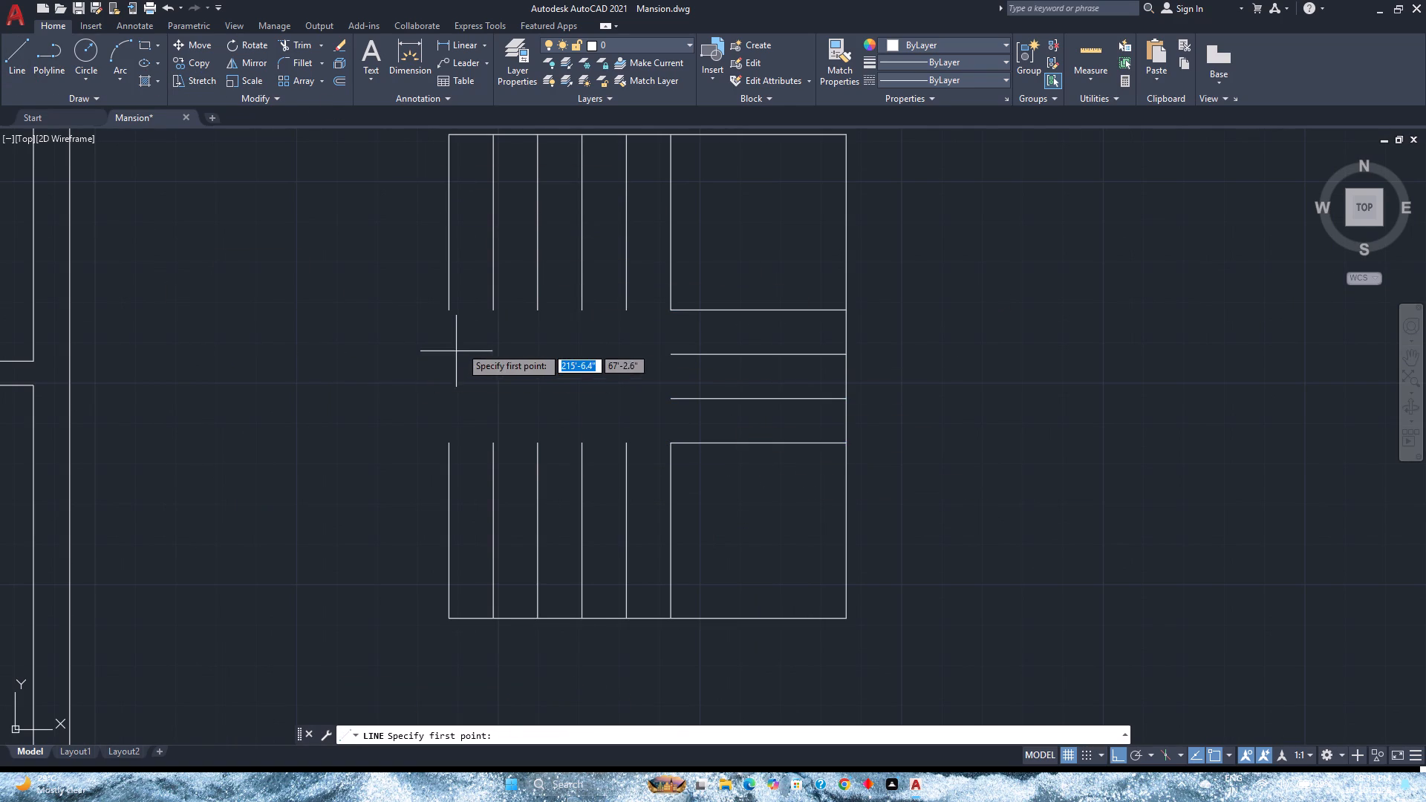
pyautogui.click(449, 311)
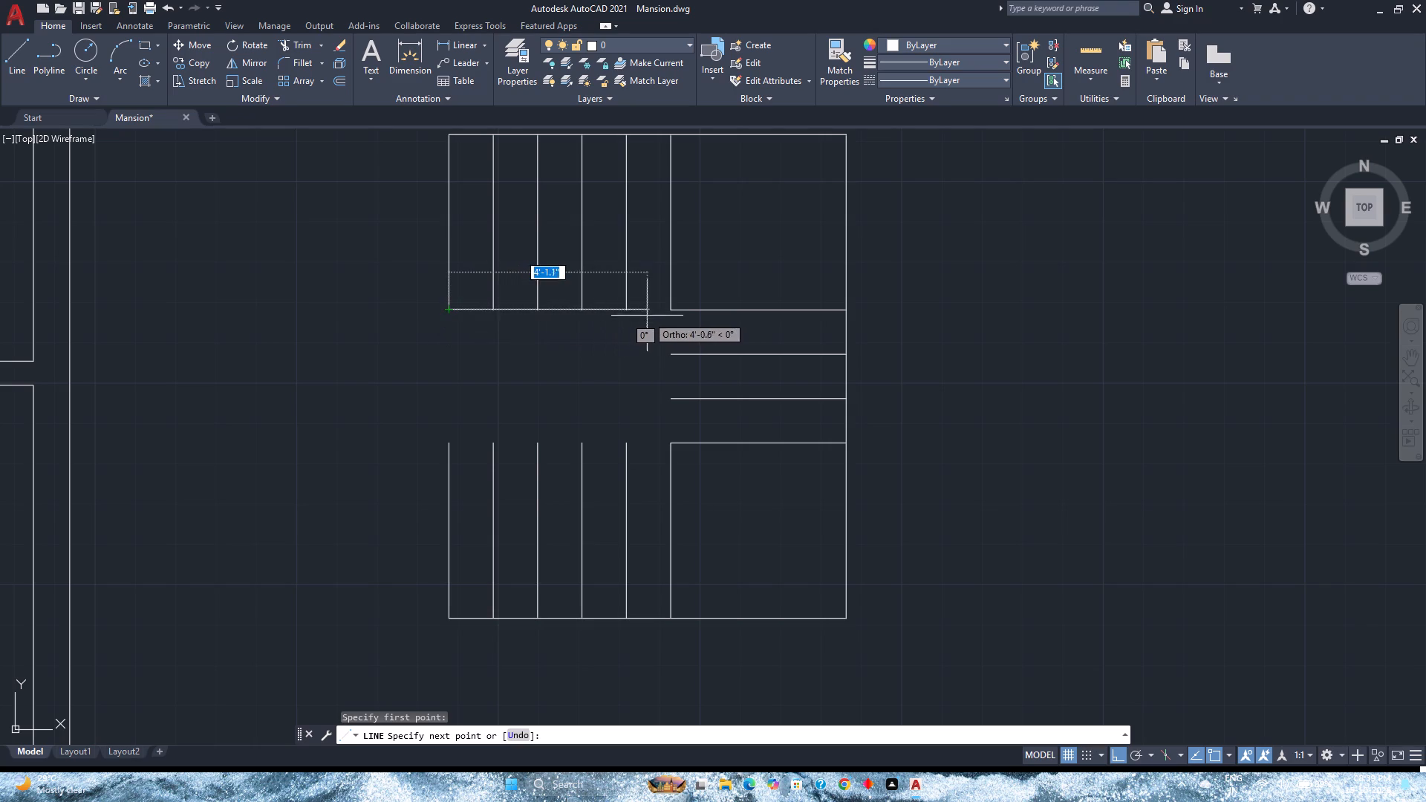
pyautogui.click(671, 308)
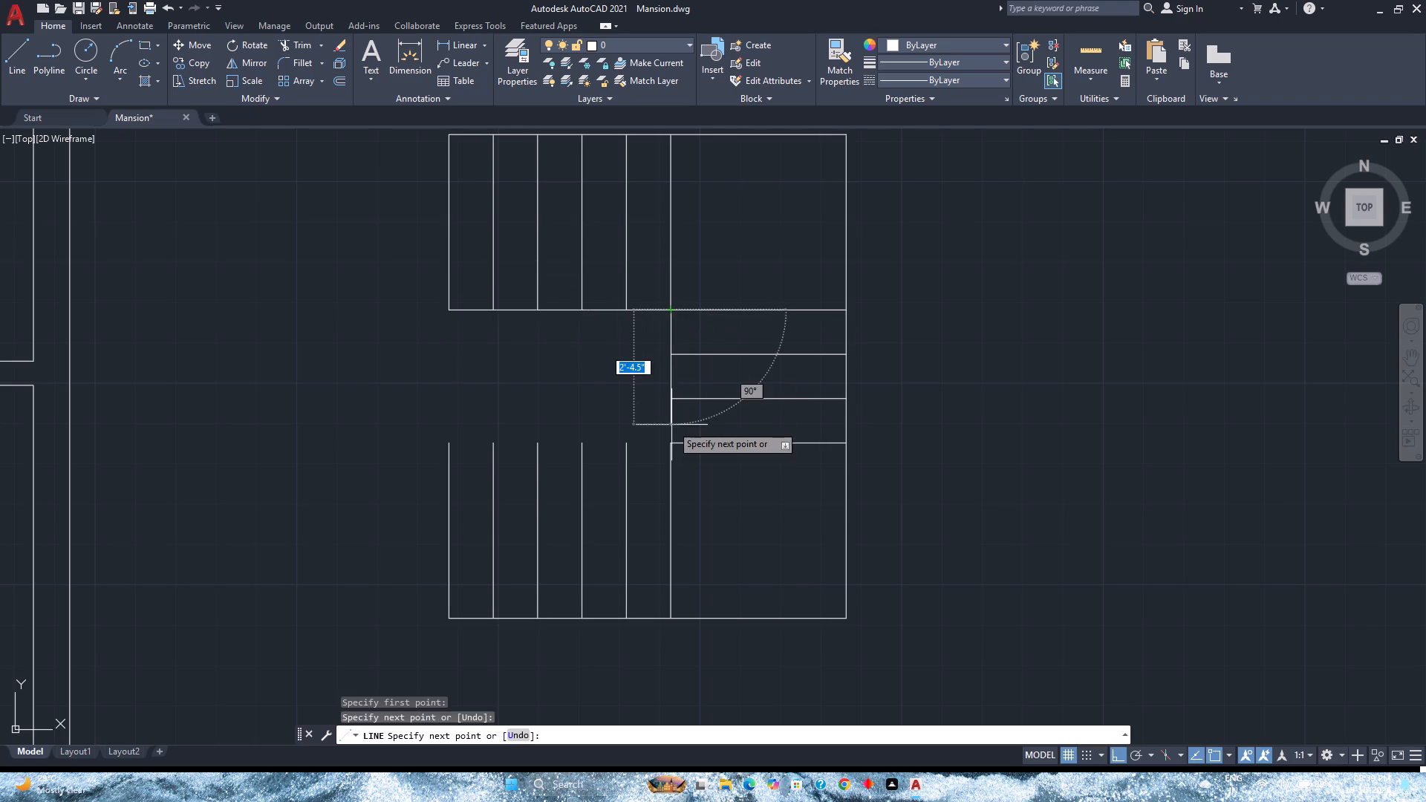
pyautogui.click(671, 439)
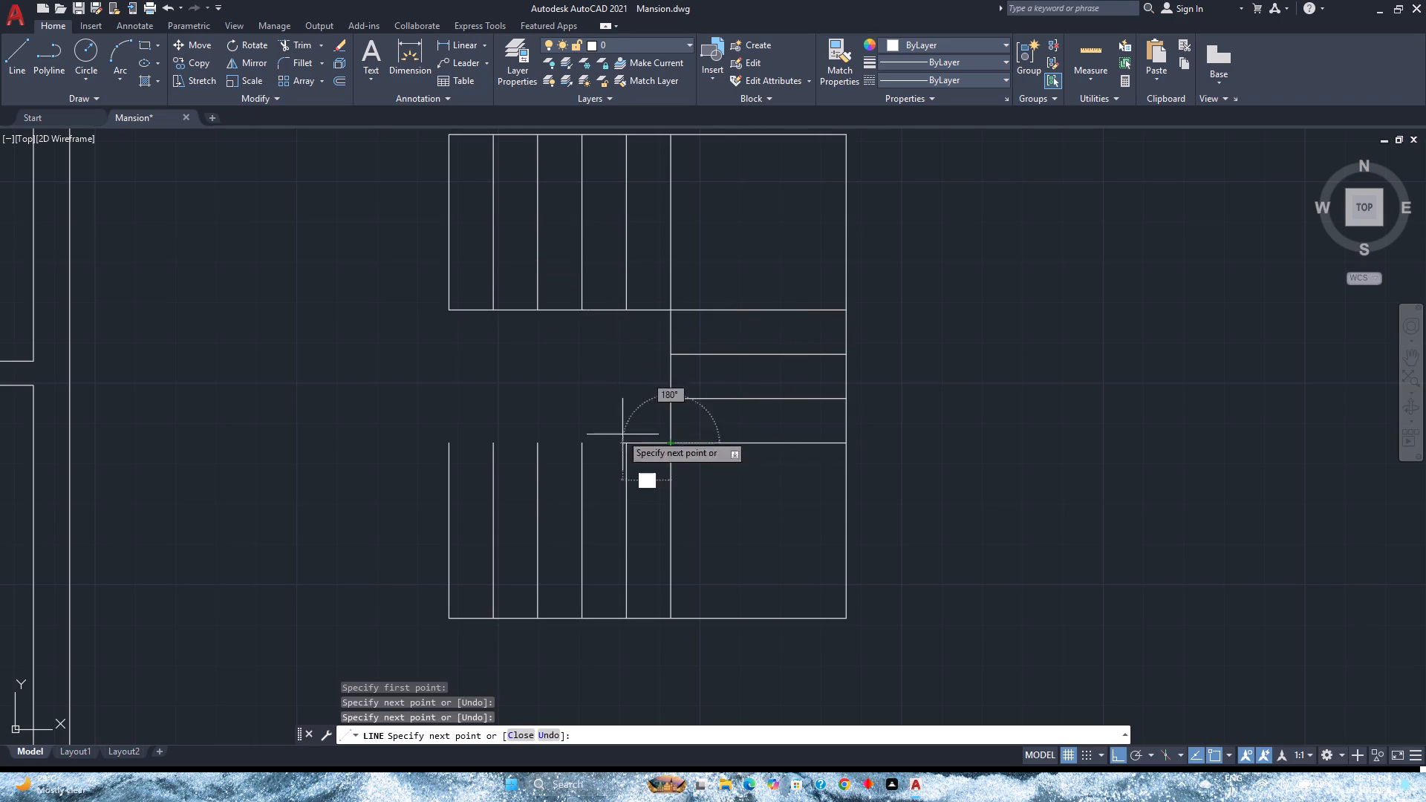
pyautogui.click(452, 439)
pyautogui.press('space')
# Join the three inner boundary lines of the staircase into a single polyline.
pyautogui.click(697, 420)
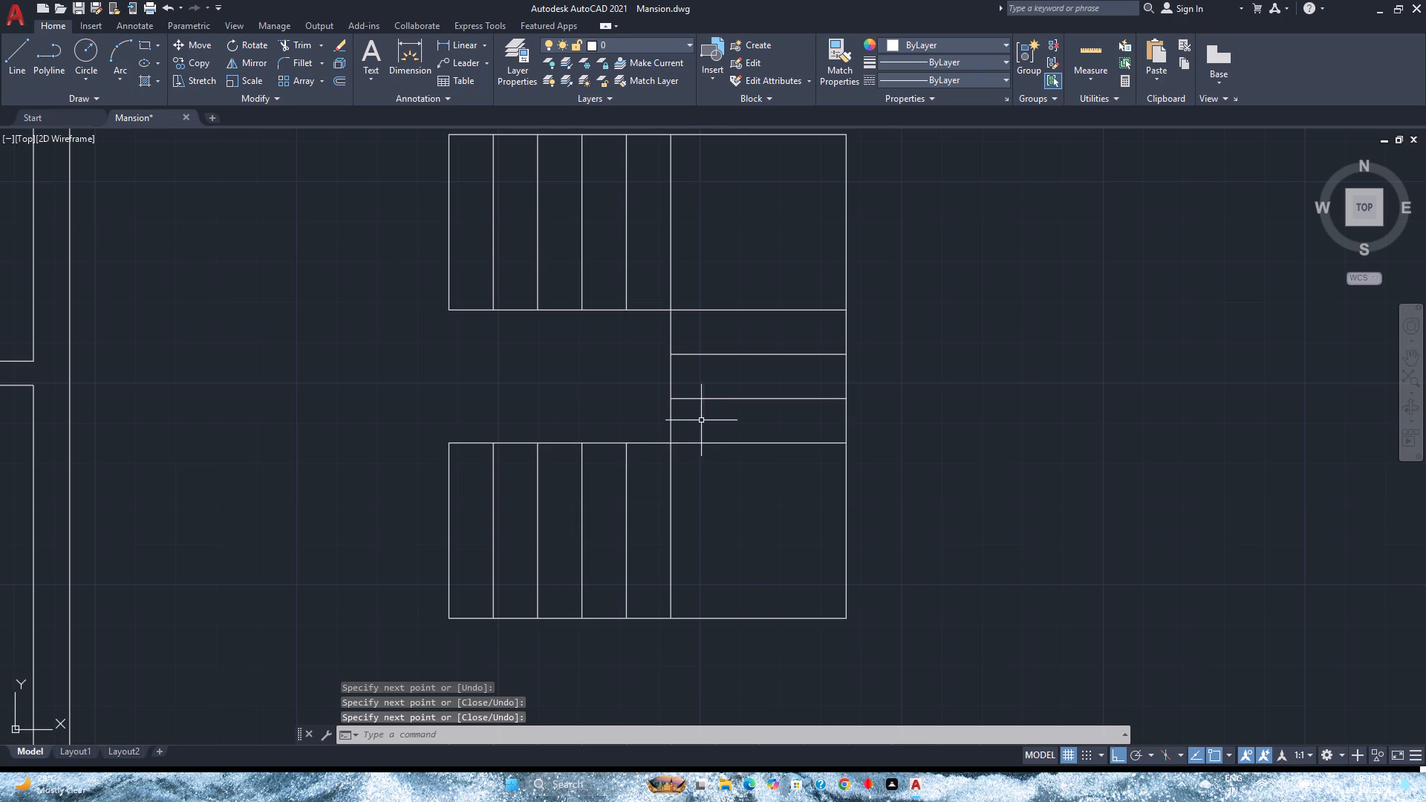
pyautogui.click(586, 410)
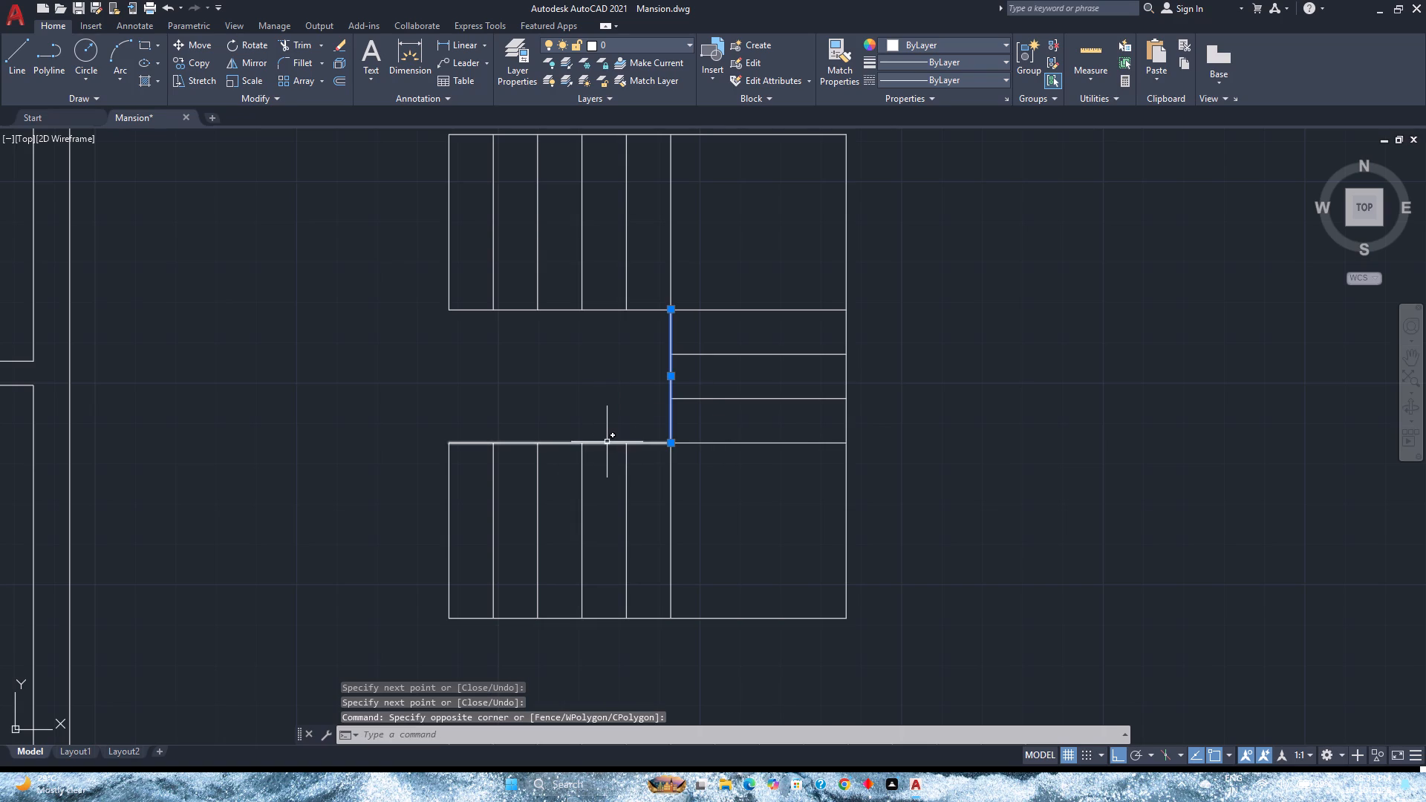
pyautogui.click(607, 442)
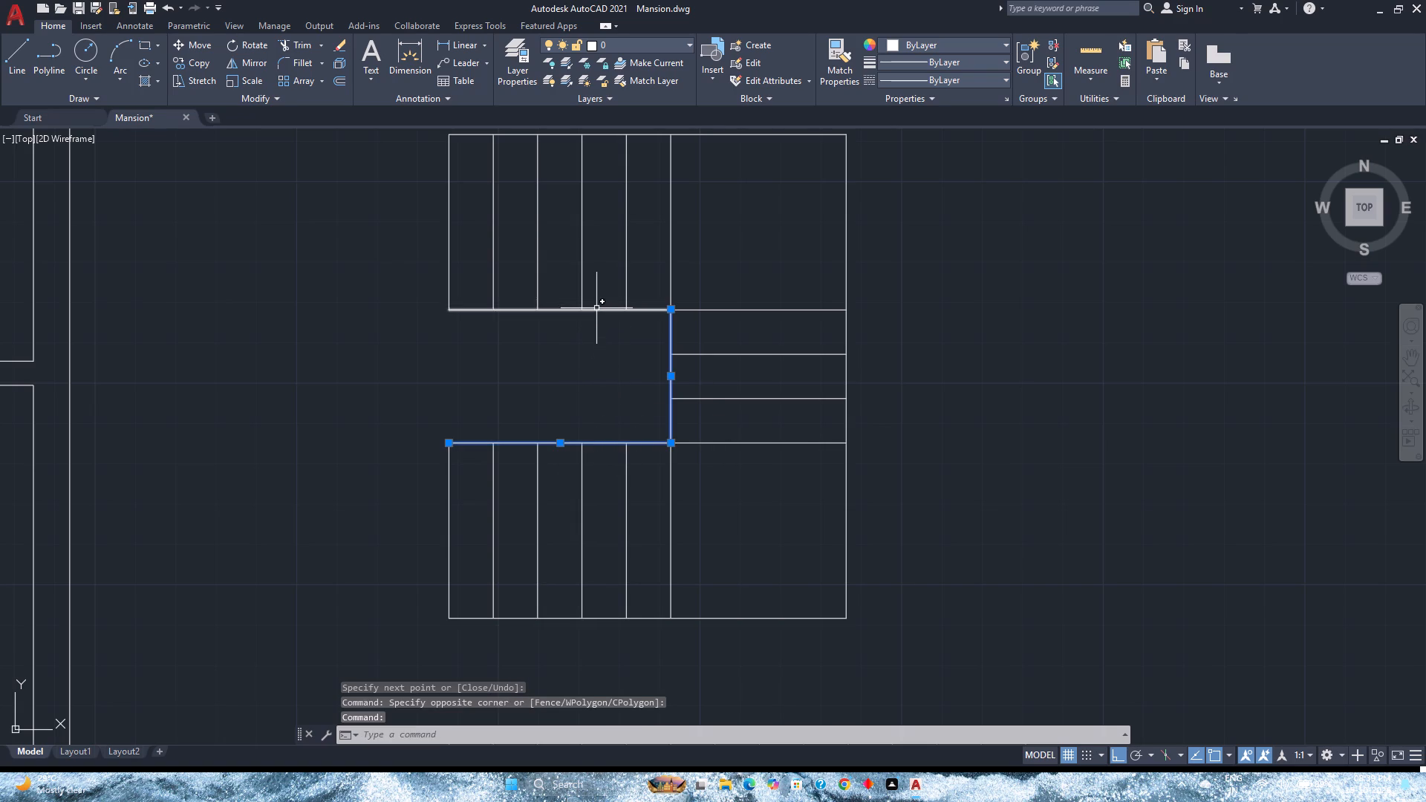
pyautogui.click(596, 308)
pyautogui.press('j')
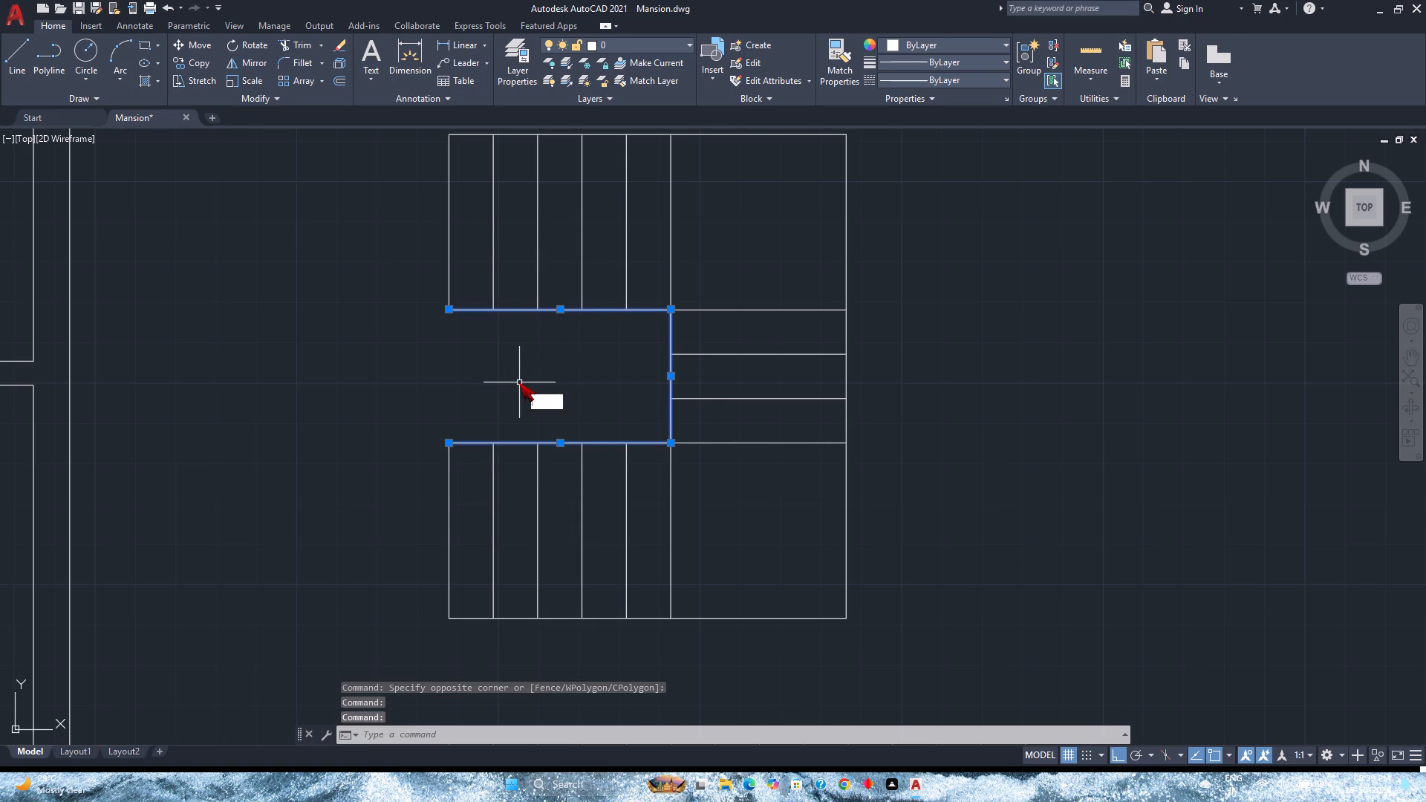
pyautogui.press('Return')
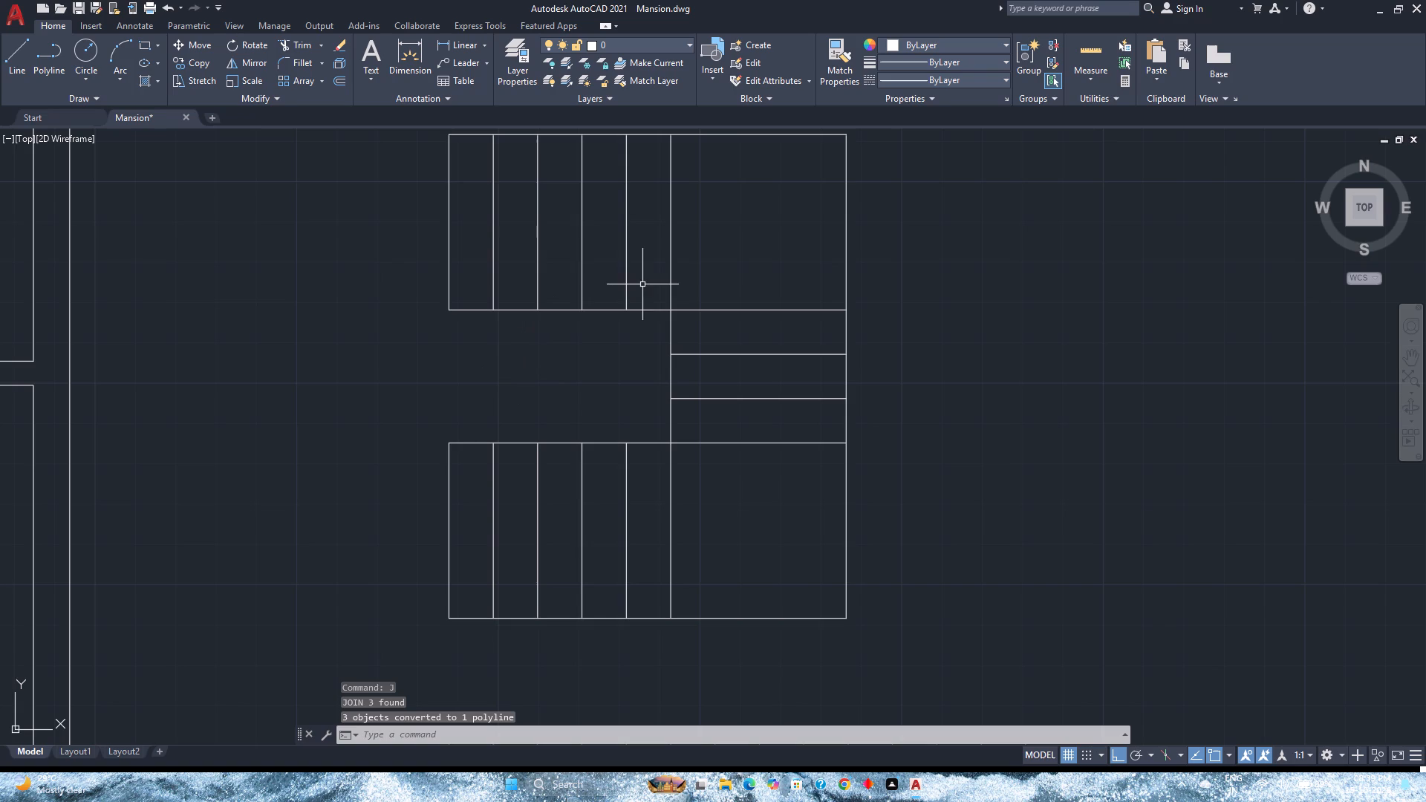
# Draw a diagonal line across the upper landing from its inner corner to the staircase's upper-right outer corner.
pyautogui.scroll(-1, 753, 486)
pyautogui.moveTo(753, 486); pyautogui.dragTo(590, 486, button='middle')
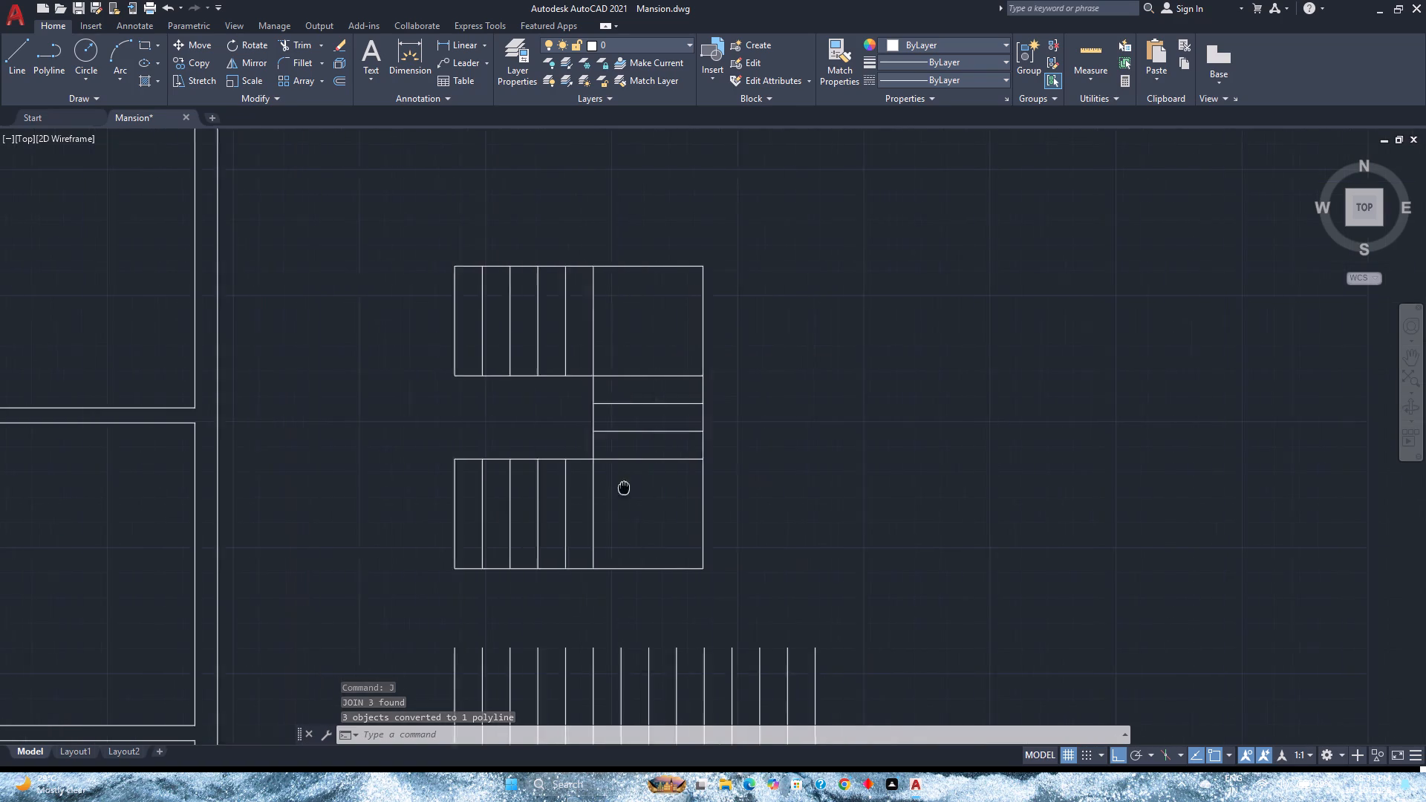
pyautogui.moveTo(590, 486); pyautogui.dragTo(576, 486, button='middle')
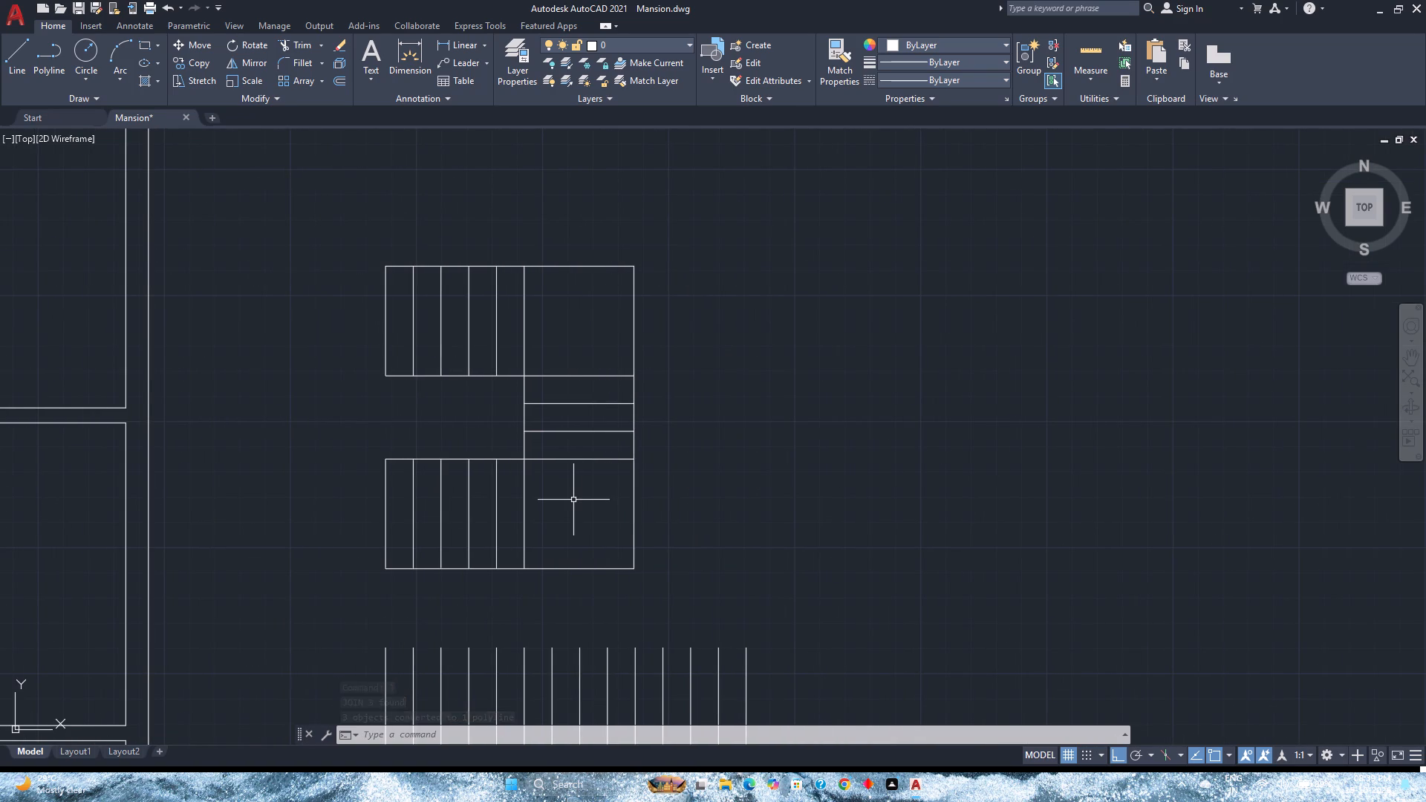
pyautogui.scroll(1, 573, 500)
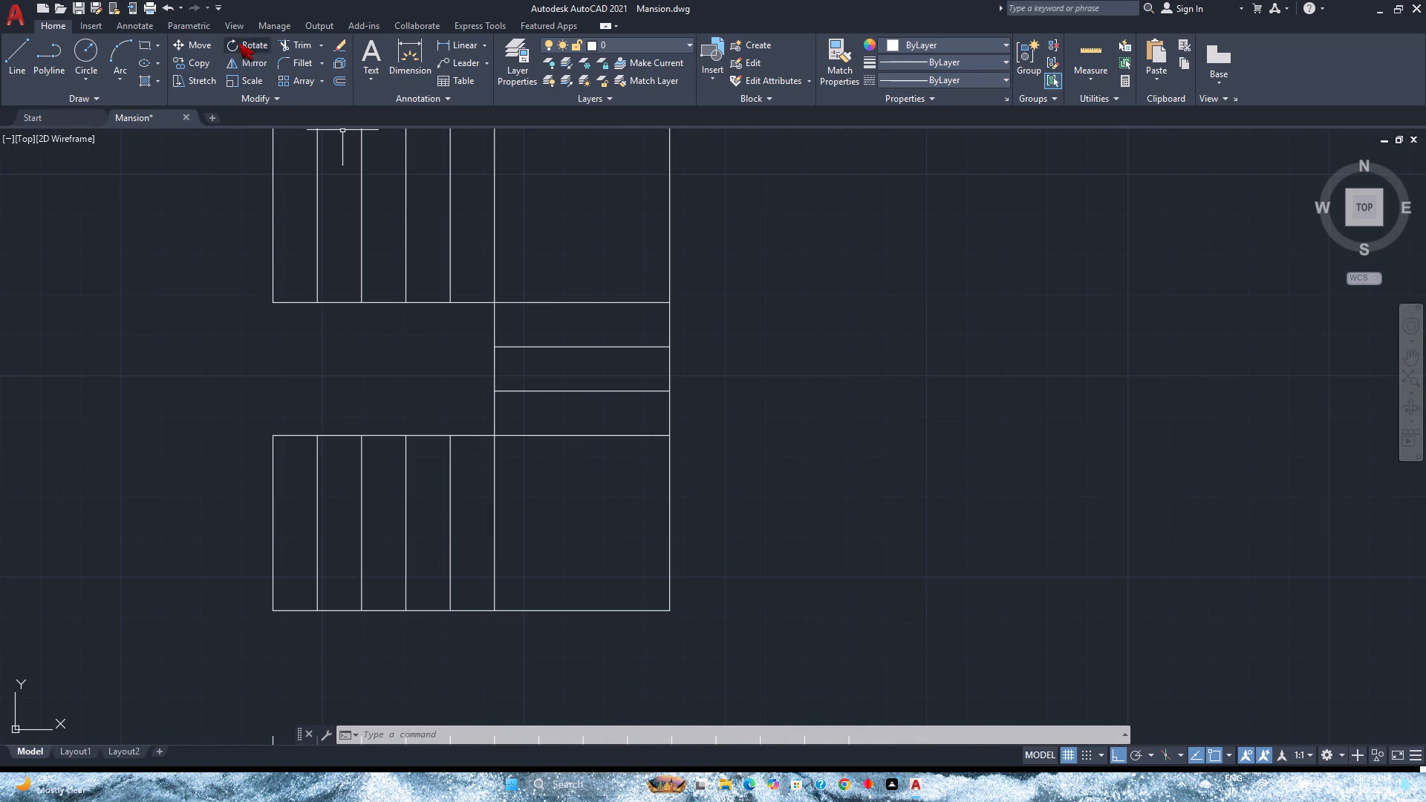
pyautogui.click(11, 52)
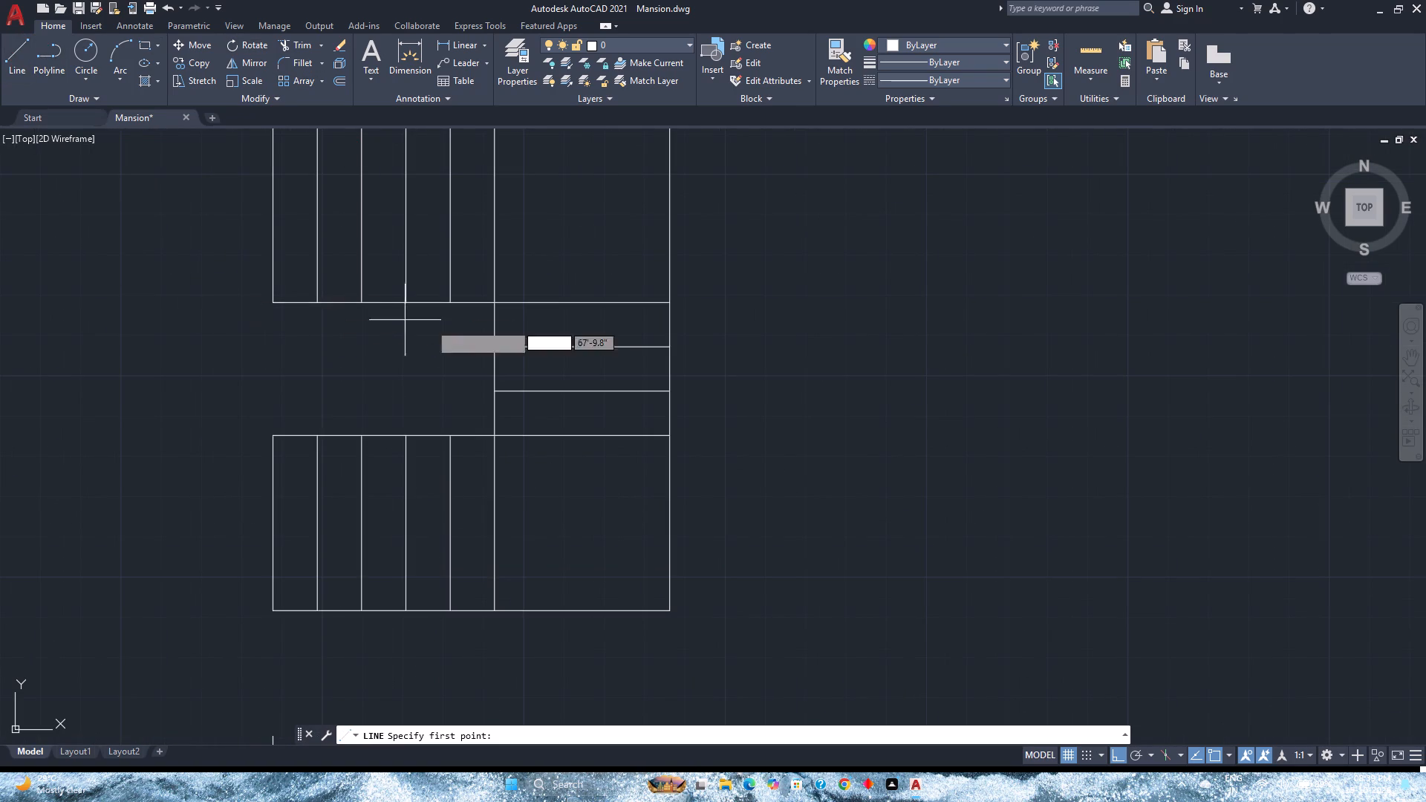
pyautogui.moveTo(460, 322); pyautogui.dragTo(444, 394, button='middle')
pyautogui.click(477, 371)
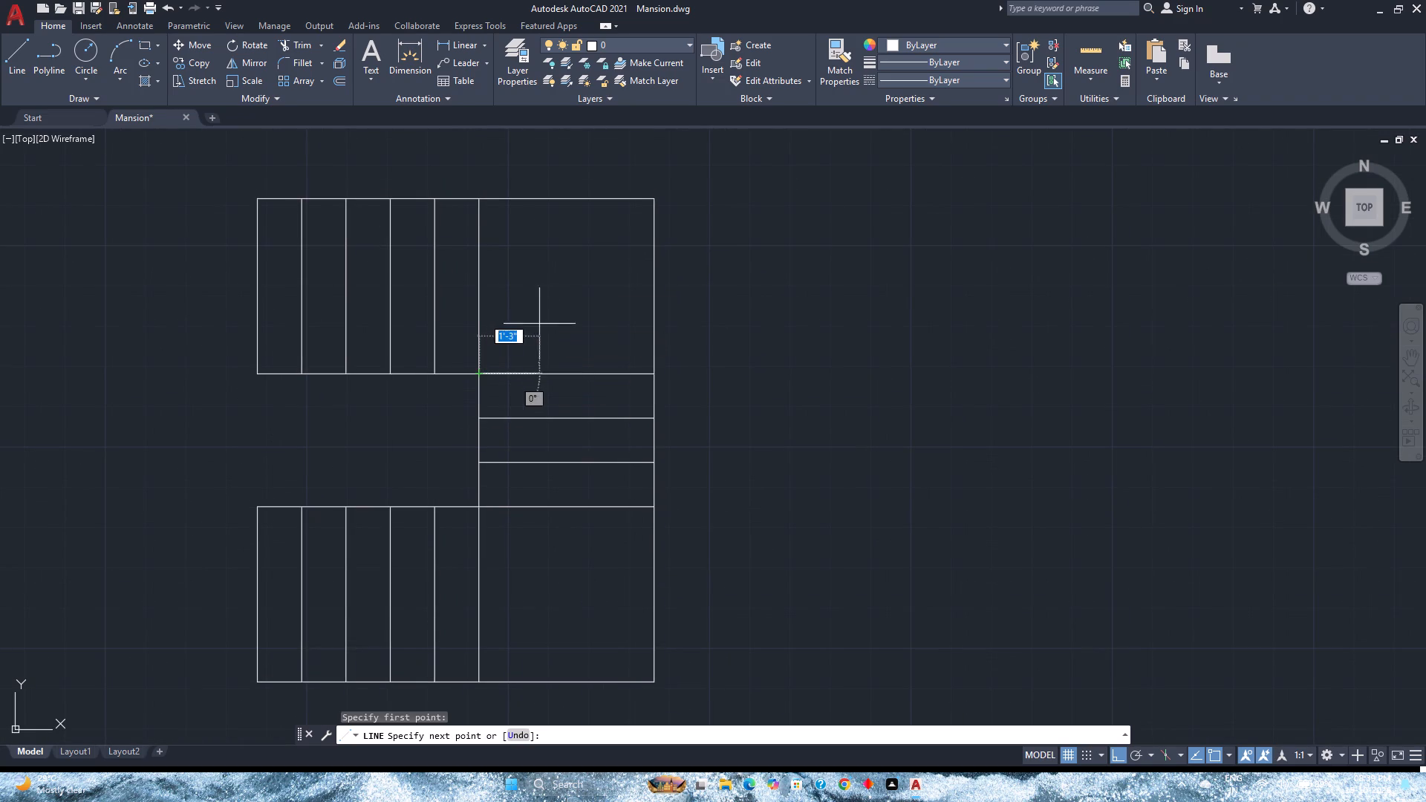
pyautogui.click(657, 198)
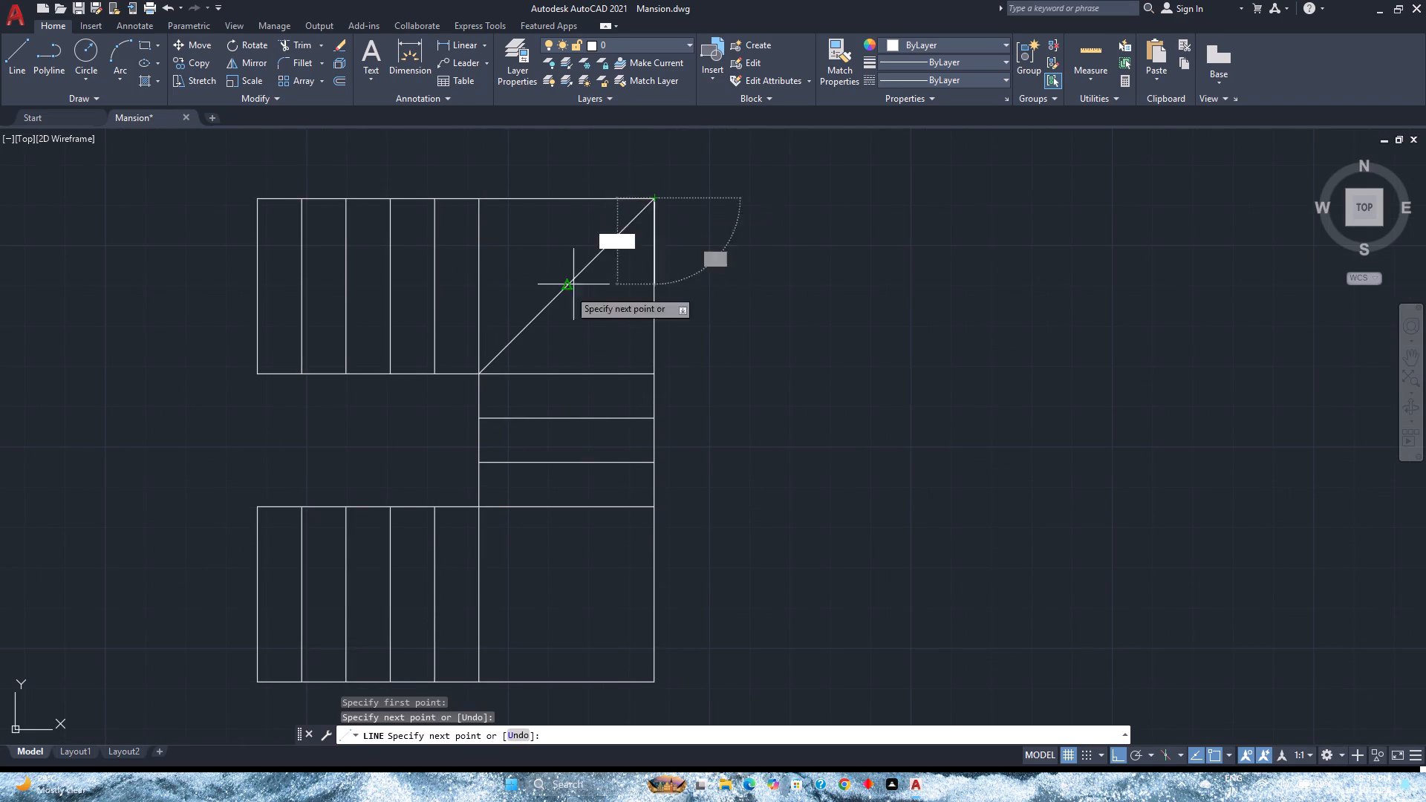
pyautogui.press('Escape')
# Draw a diagonal line across the lower landing from its inner corner to the staircase's lower-right outer corner.
pyautogui.press('space')
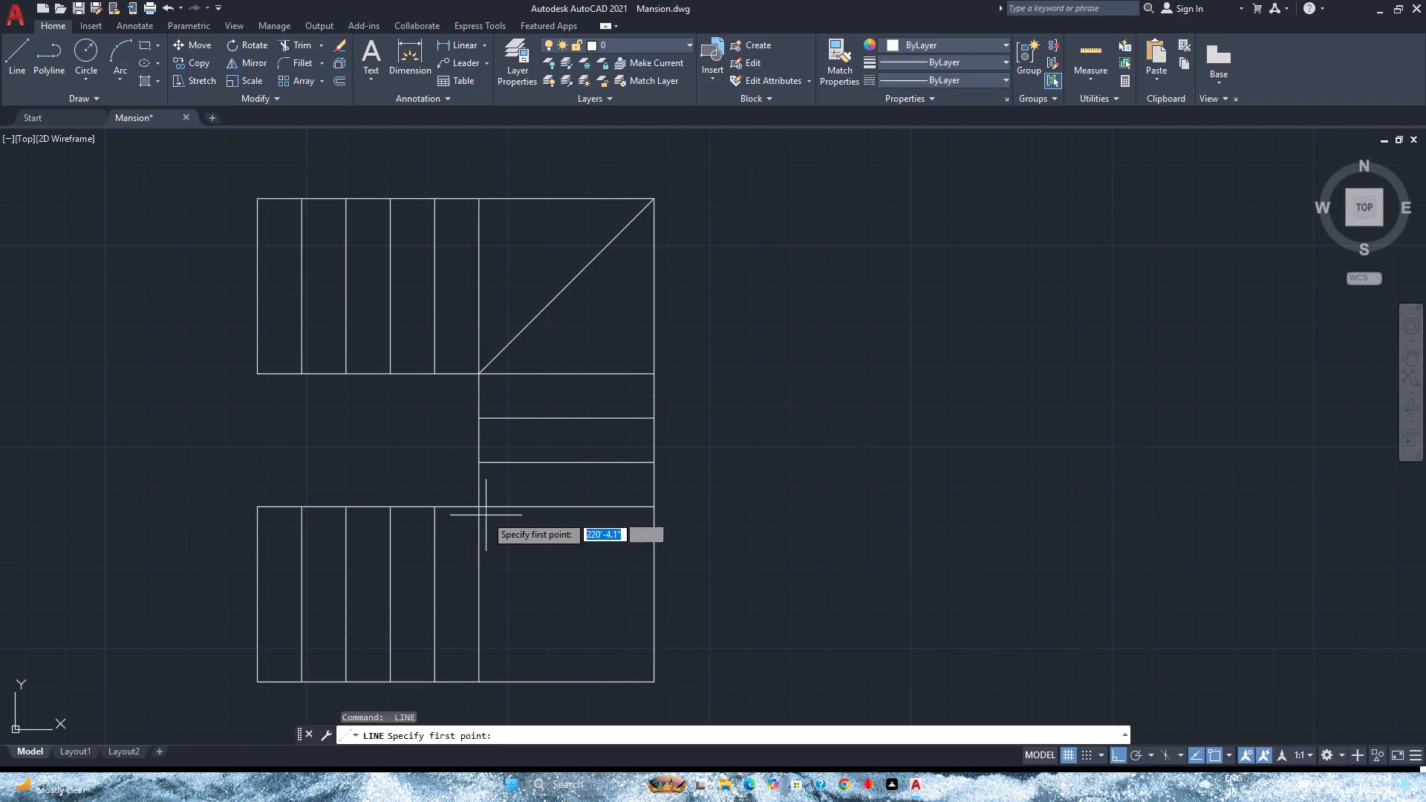
pyautogui.click(479, 509)
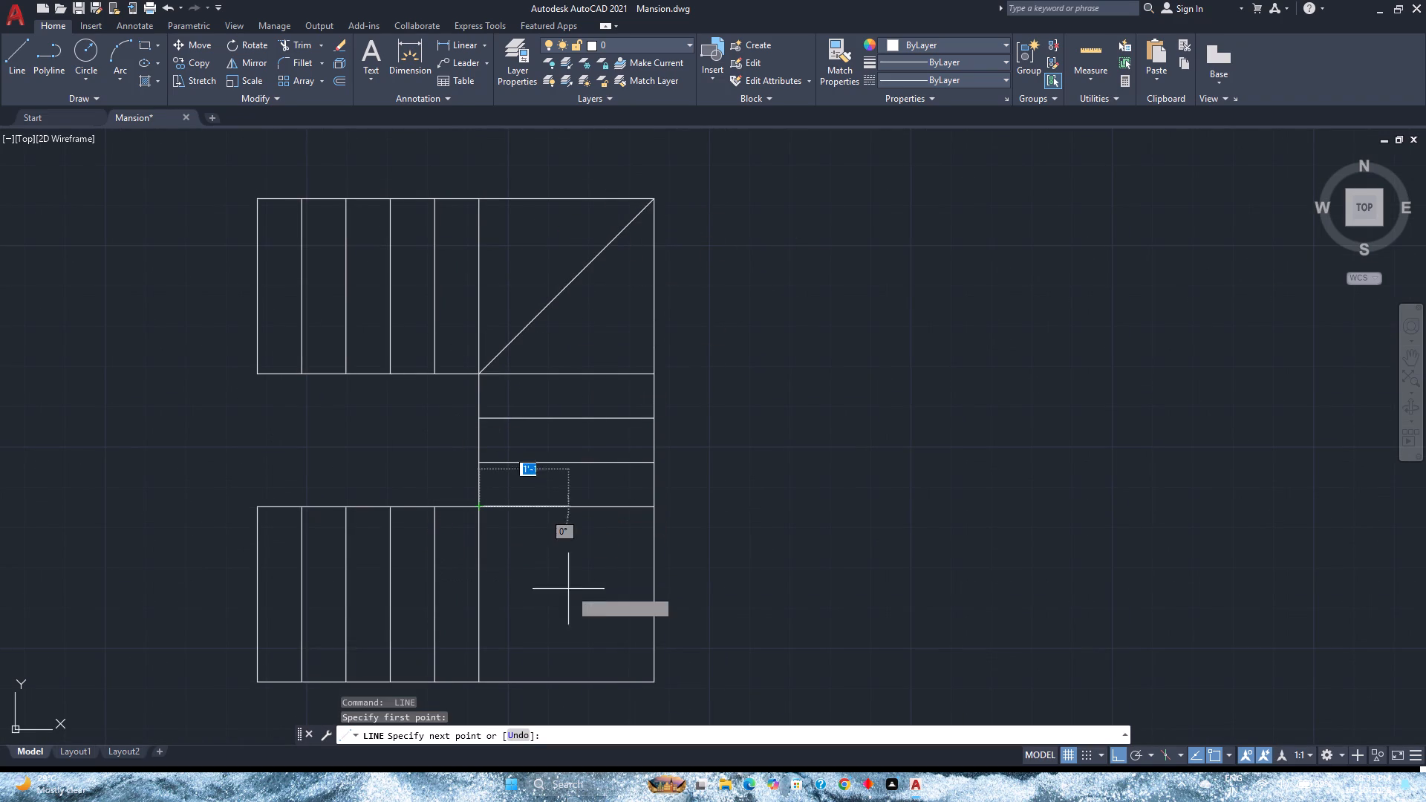
pyautogui.click(653, 680)
pyautogui.press('Escape')
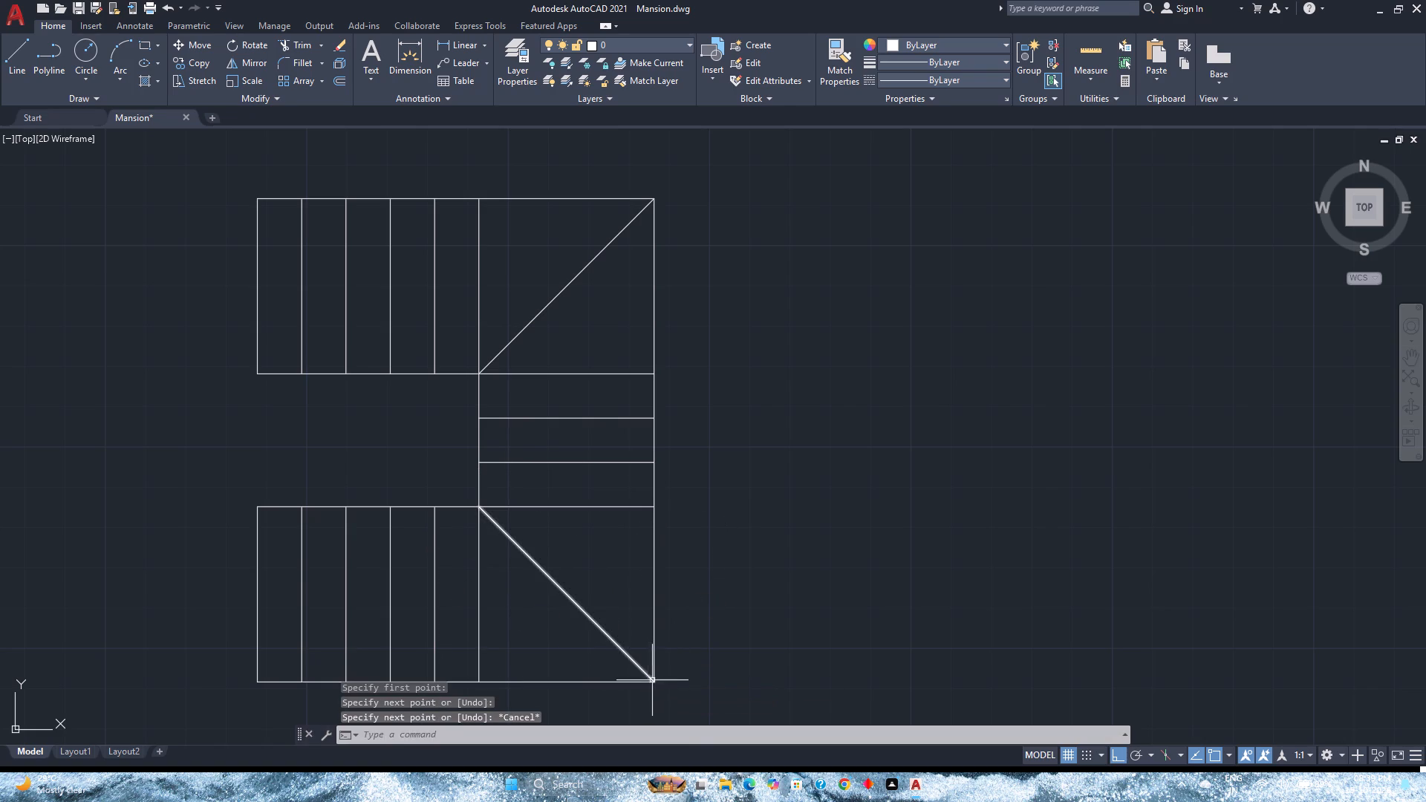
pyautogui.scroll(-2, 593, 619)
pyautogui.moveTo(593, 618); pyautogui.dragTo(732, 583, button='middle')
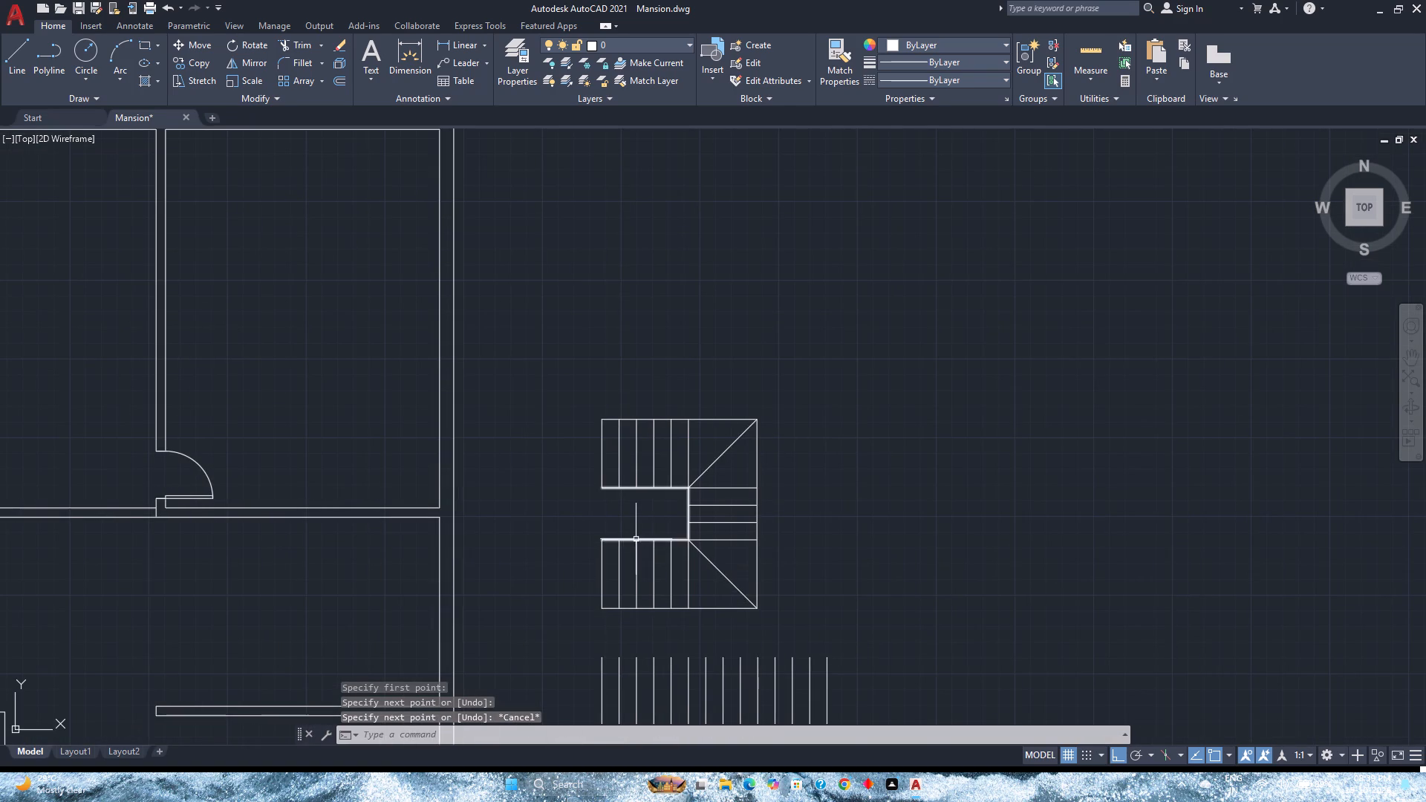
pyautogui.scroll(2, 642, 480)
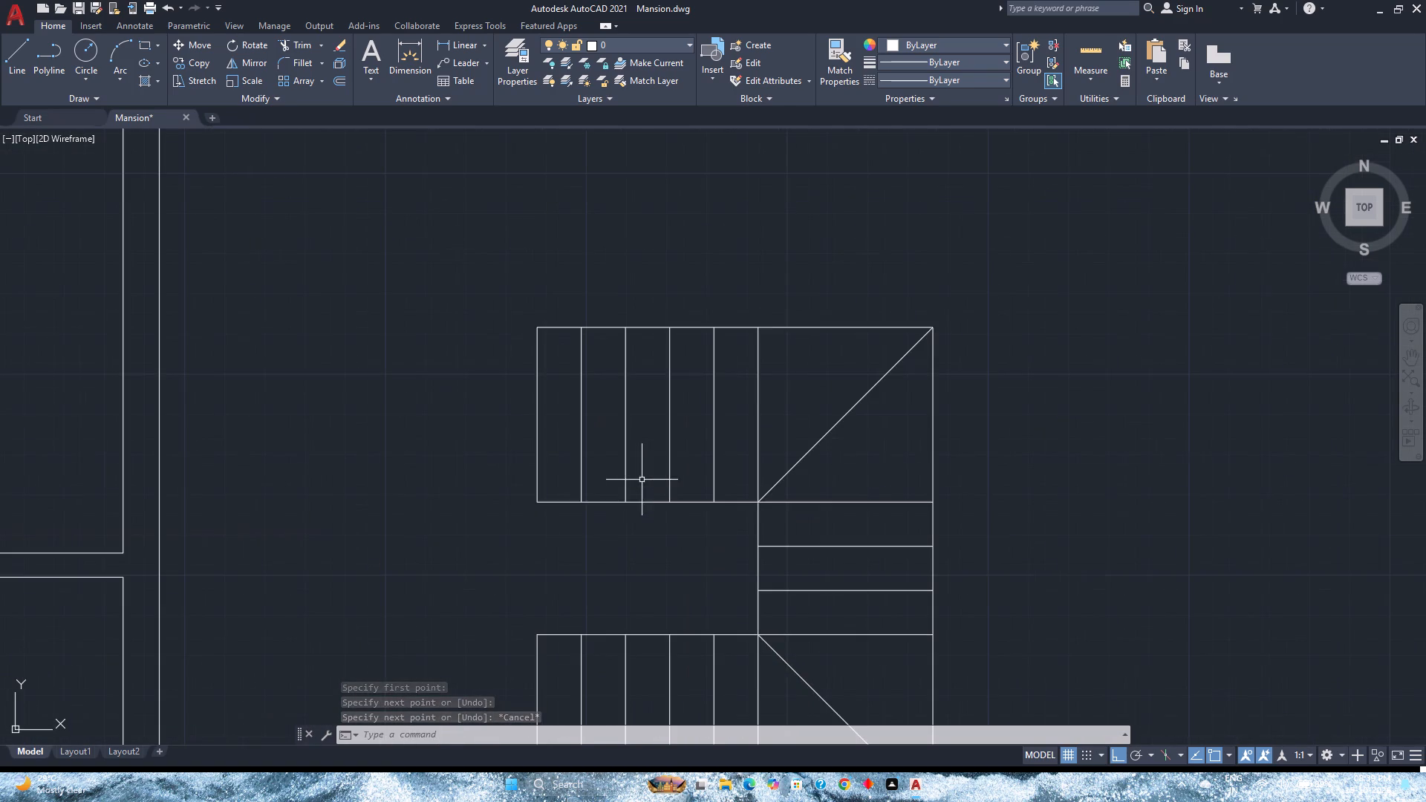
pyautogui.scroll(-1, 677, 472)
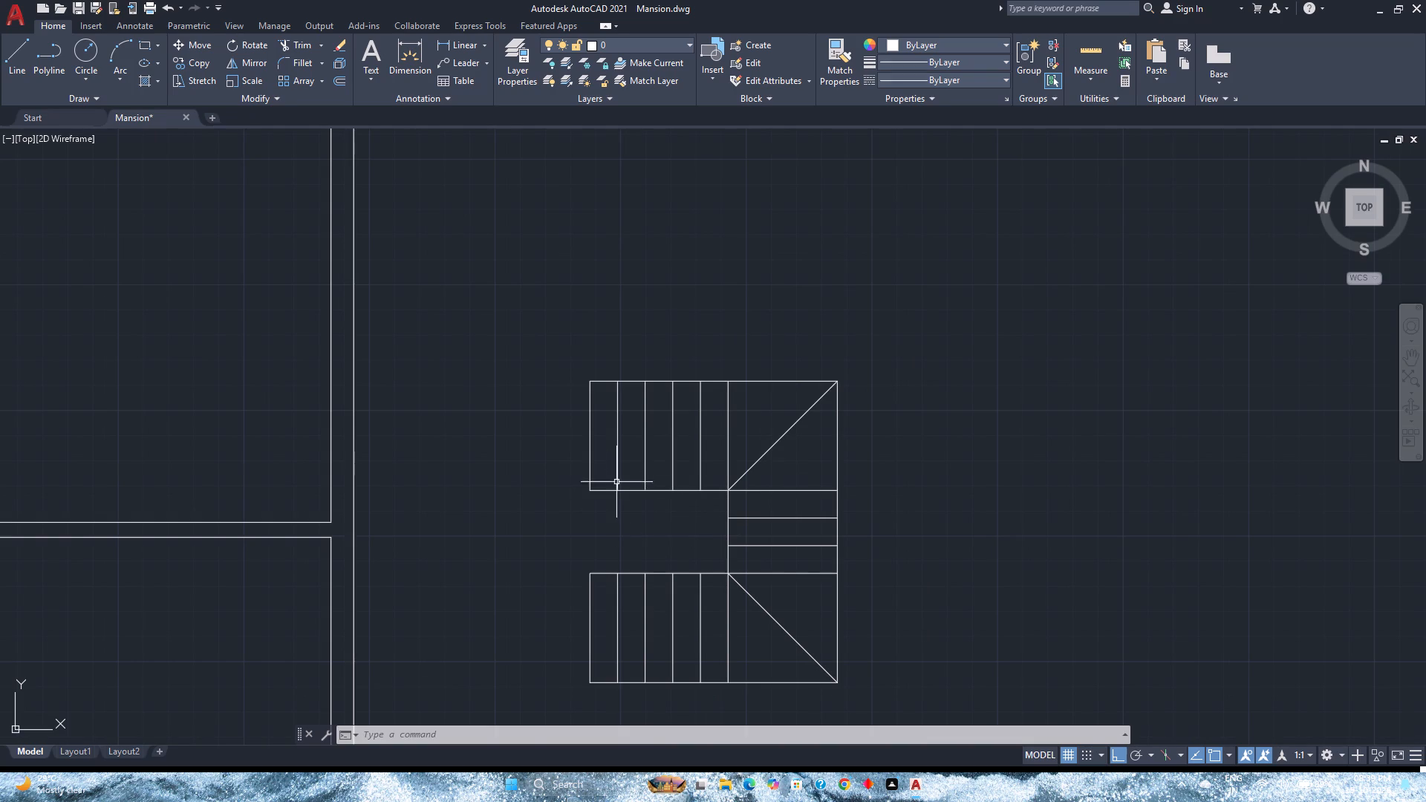
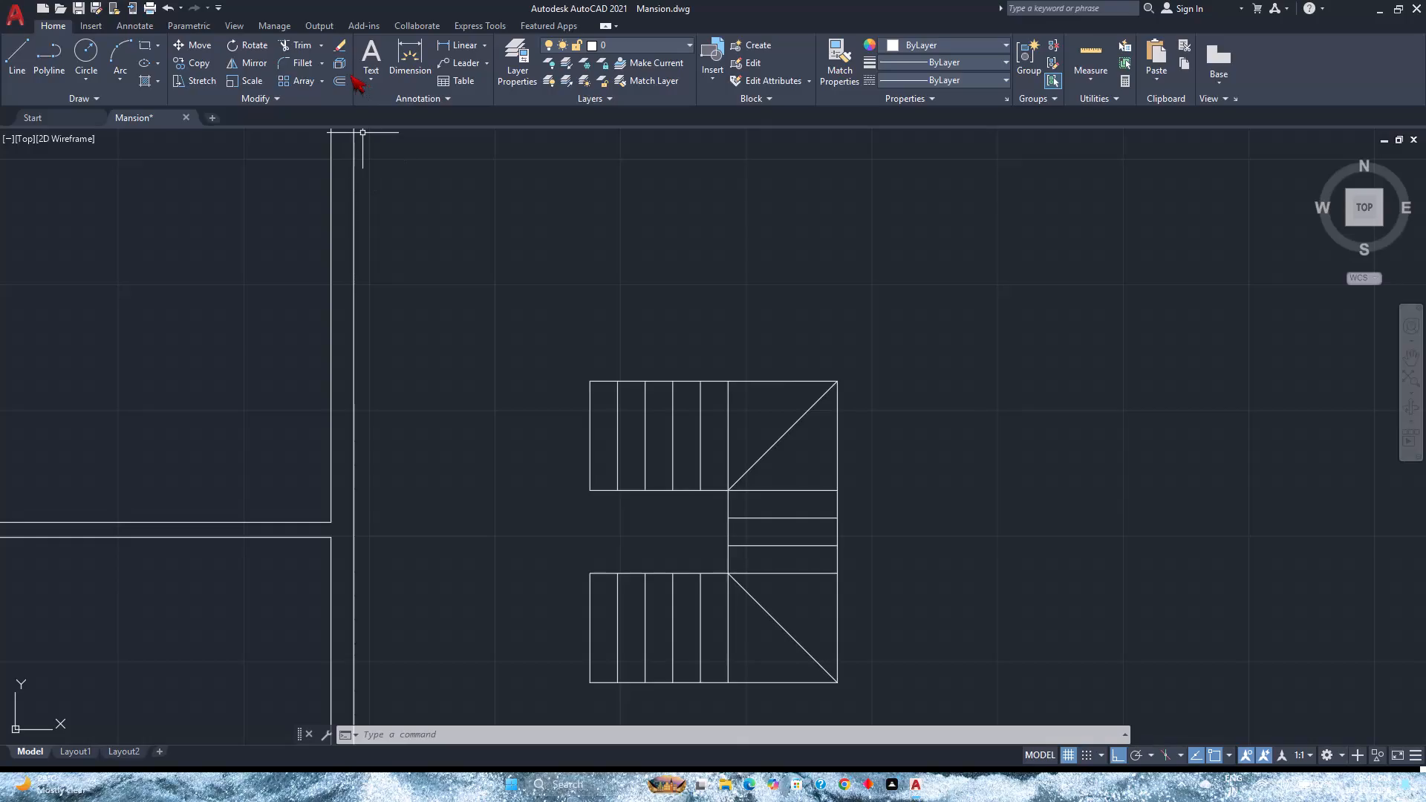
# Offset the end tread lines of the upper and lower flights outward by 11 inches, adding two treads to each flight.
pyautogui.click(340, 75)
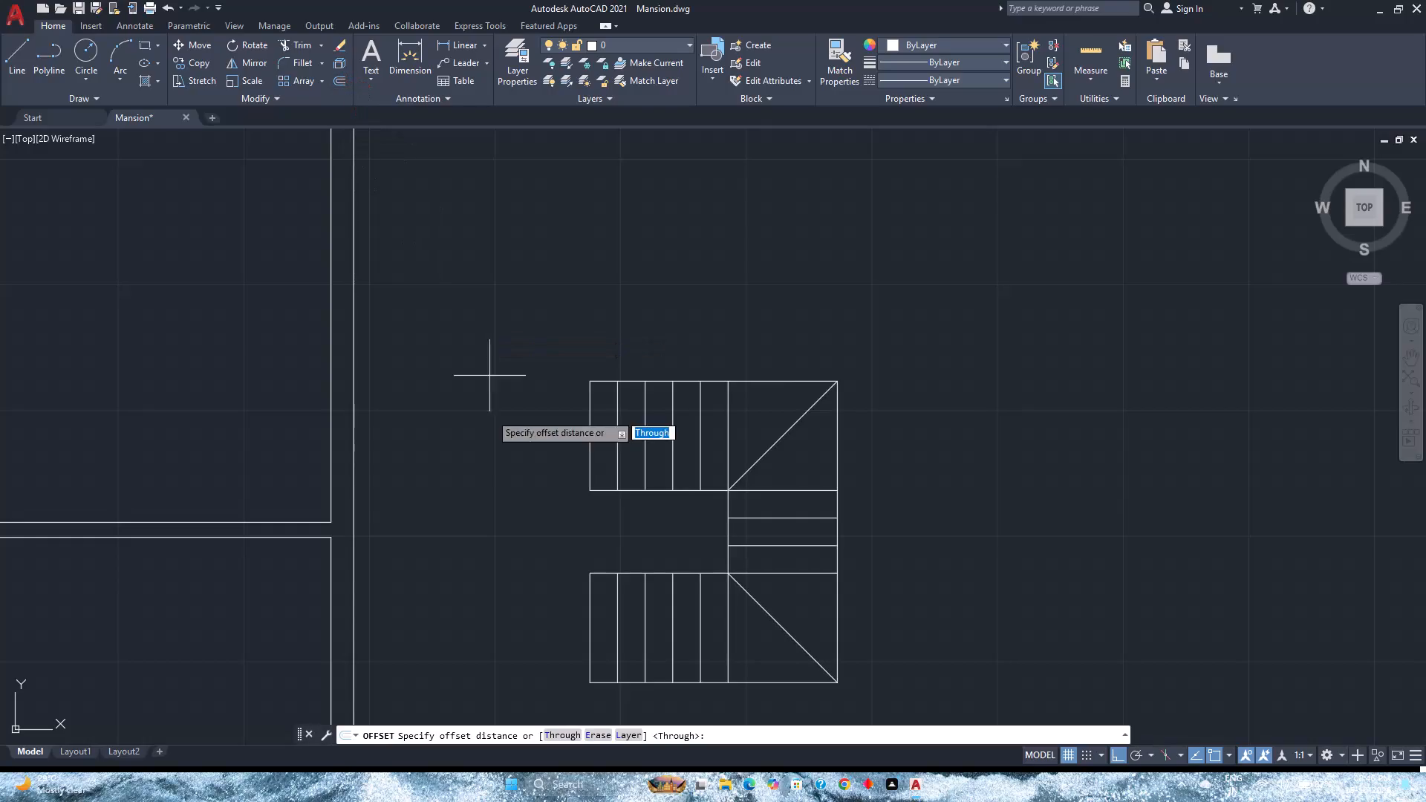
pyautogui.write('11')
pyautogui.press('Return')
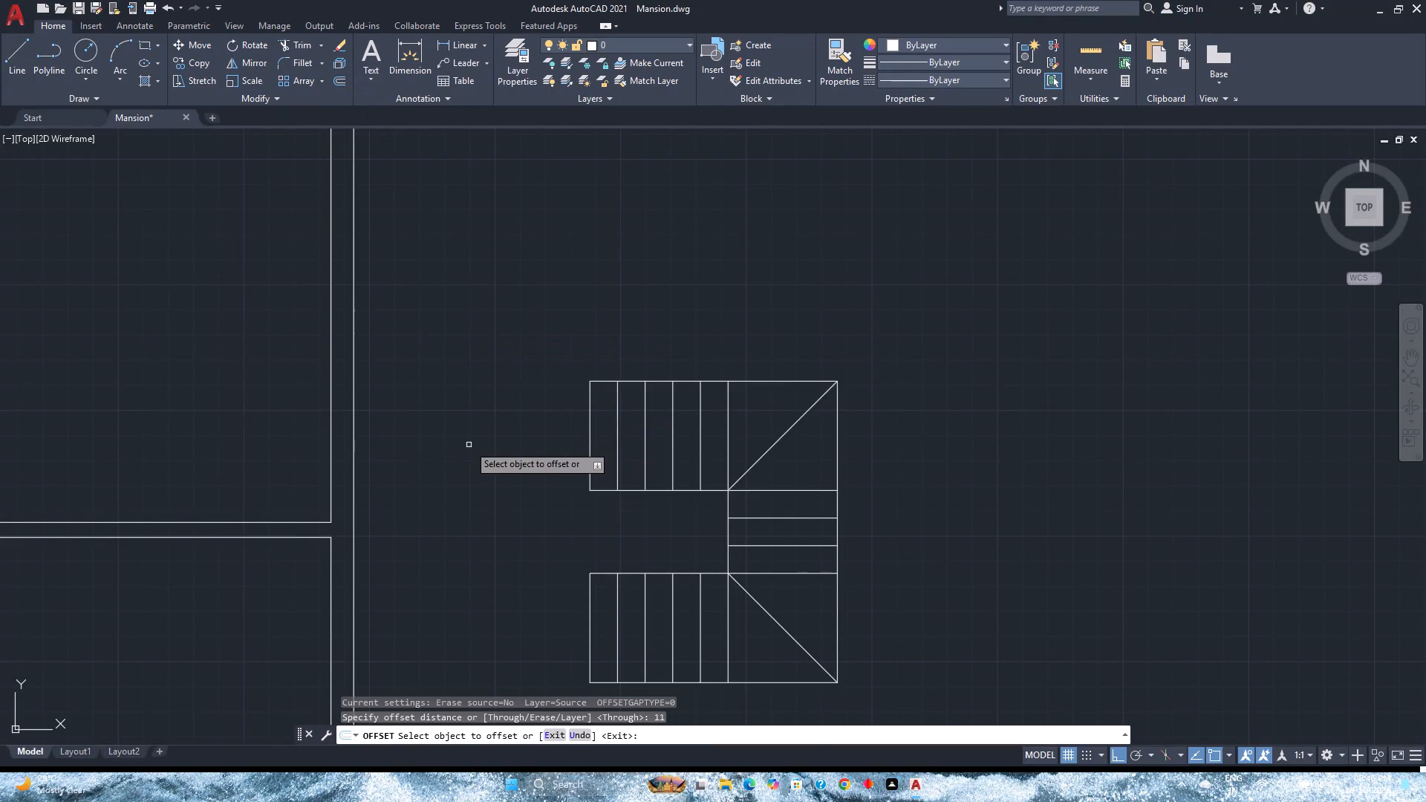
pyautogui.click(591, 429)
pyautogui.click(529, 422)
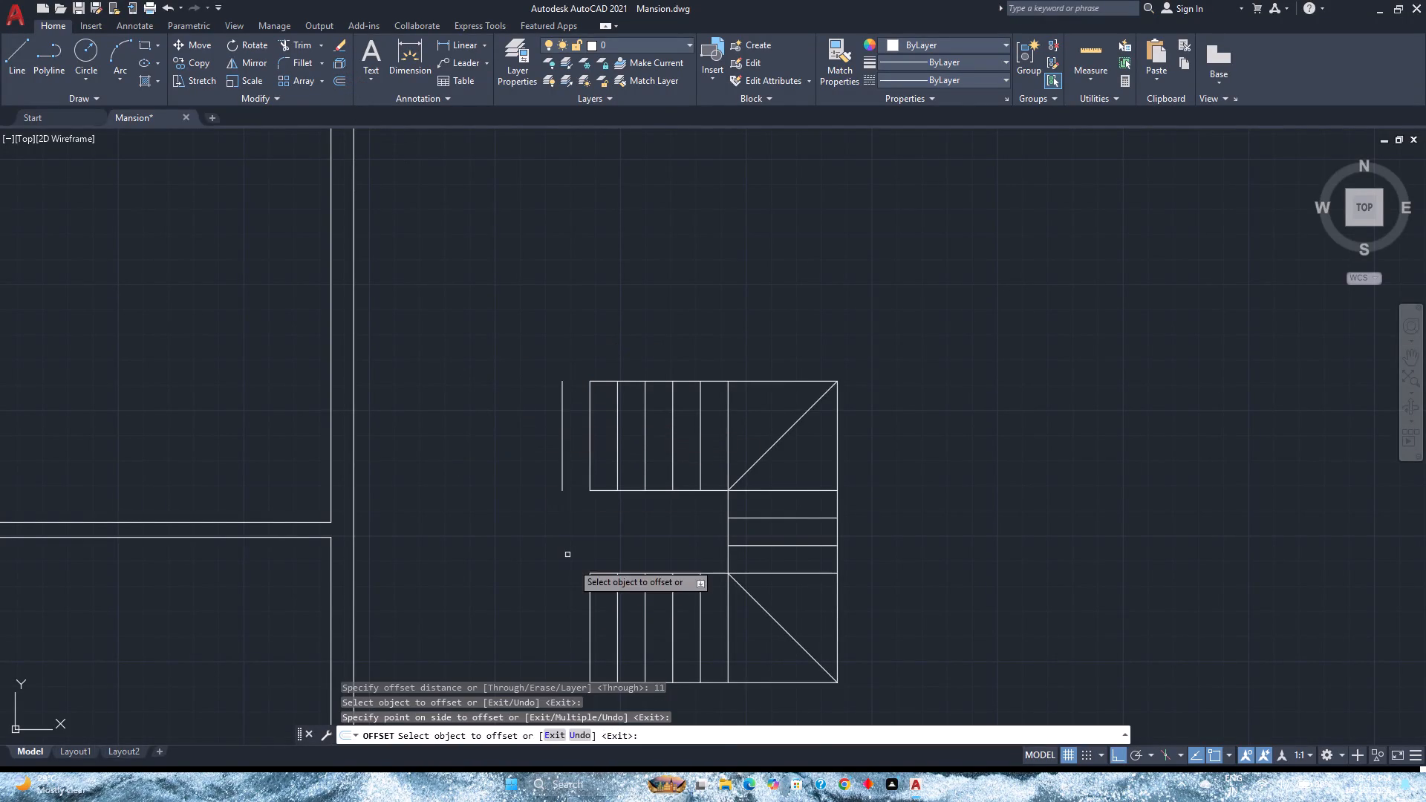
pyautogui.click(589, 606)
pyautogui.click(547, 606)
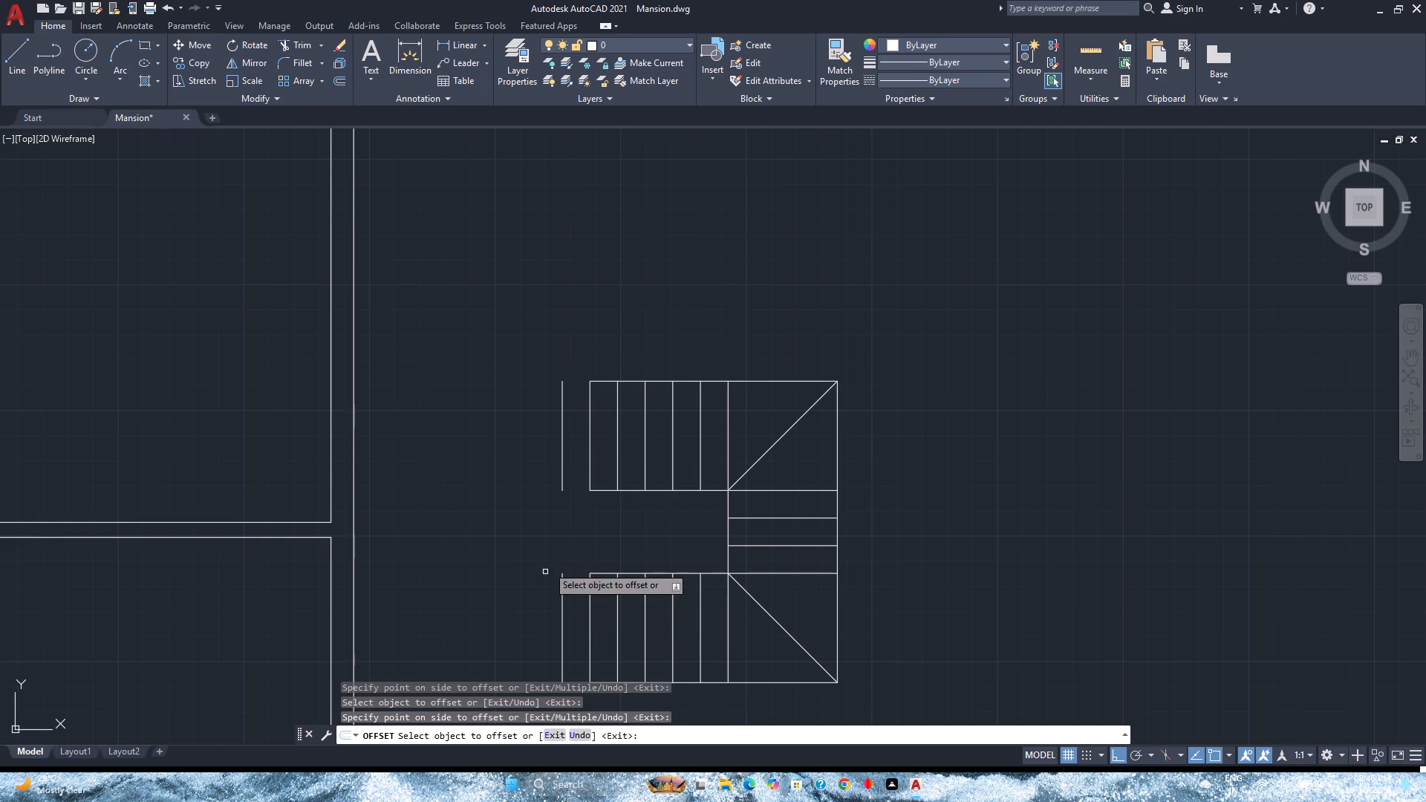
pyautogui.click(561, 482)
pyautogui.click(518, 471)
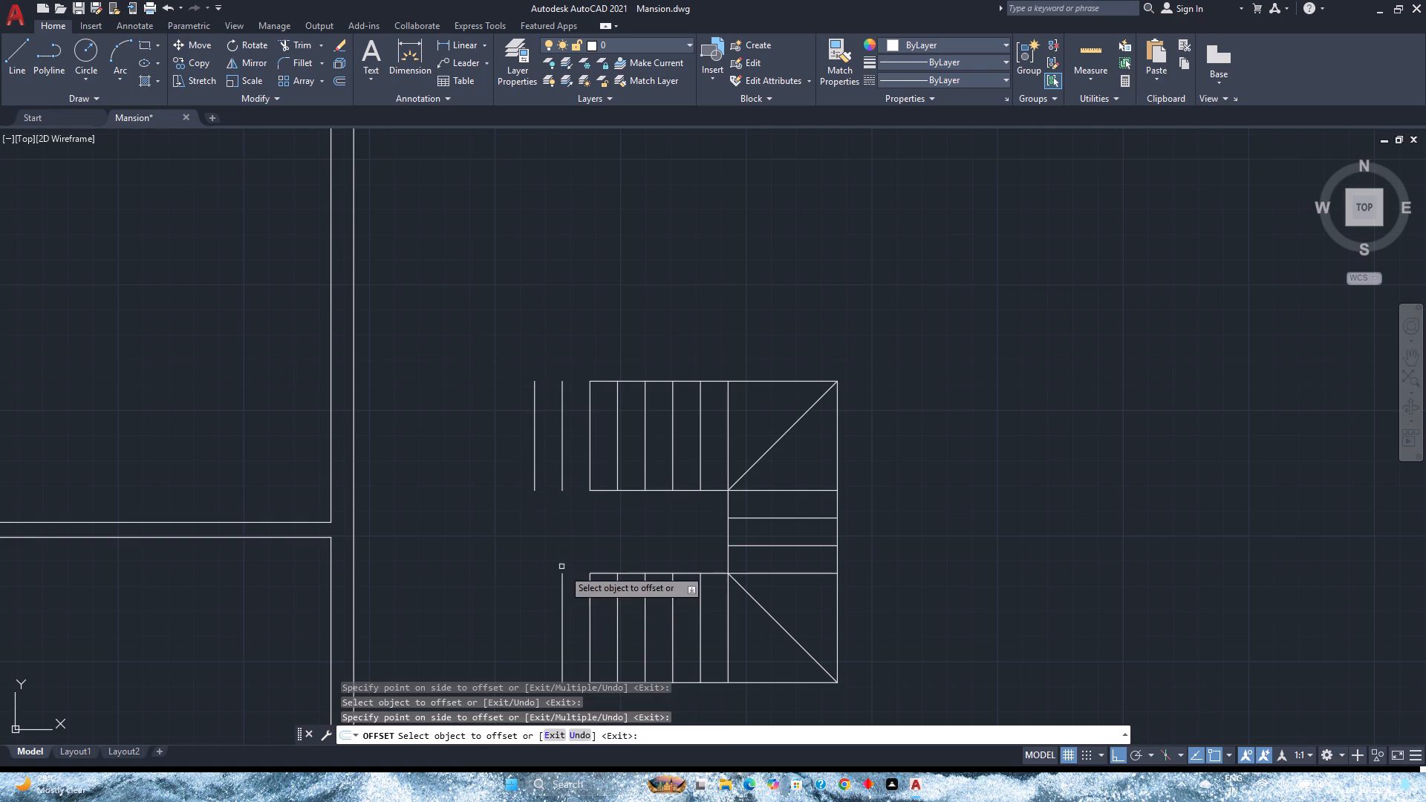
pyautogui.click(561, 601)
pyautogui.click(481, 598)
pyautogui.moveTo(518, 585); pyautogui.dragTo(545, 523, button='middle')
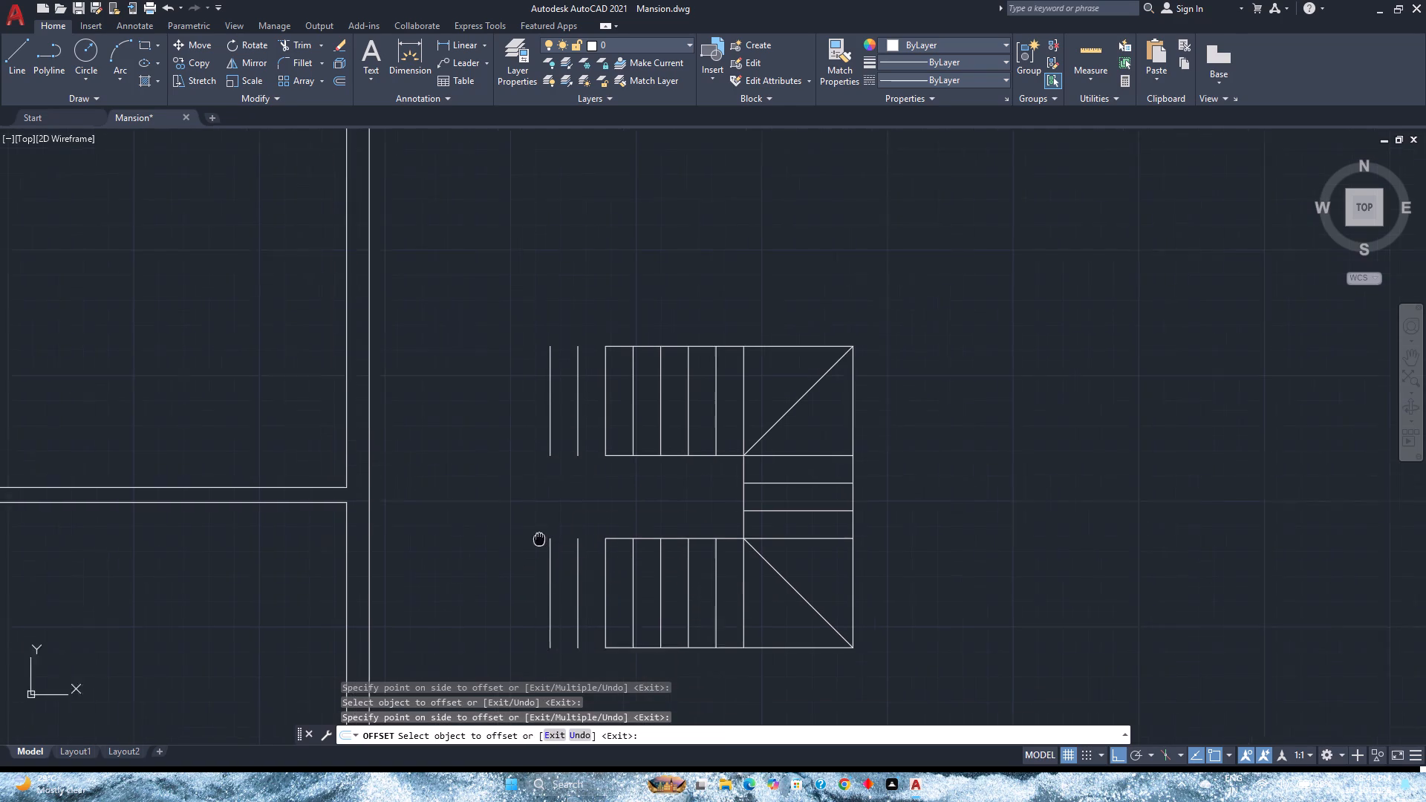
pyautogui.moveTo(545, 523); pyautogui.dragTo(546, 519, button='middle')
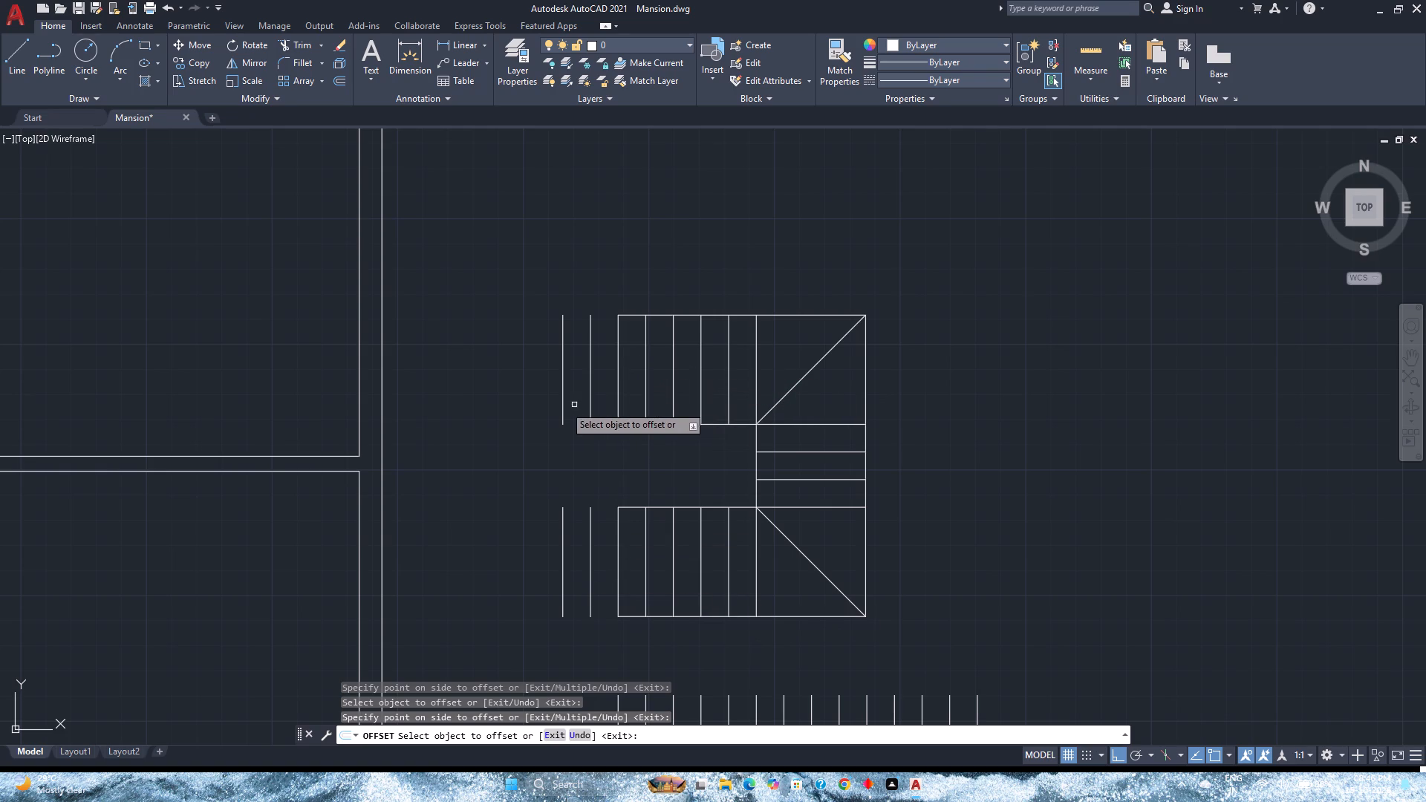
pyautogui.press('Escape')
# Extend the staircase's outer and inner boundary lines to the outermost new treads of both flights.
pyautogui.write('ex')
pyautogui.press('Return')
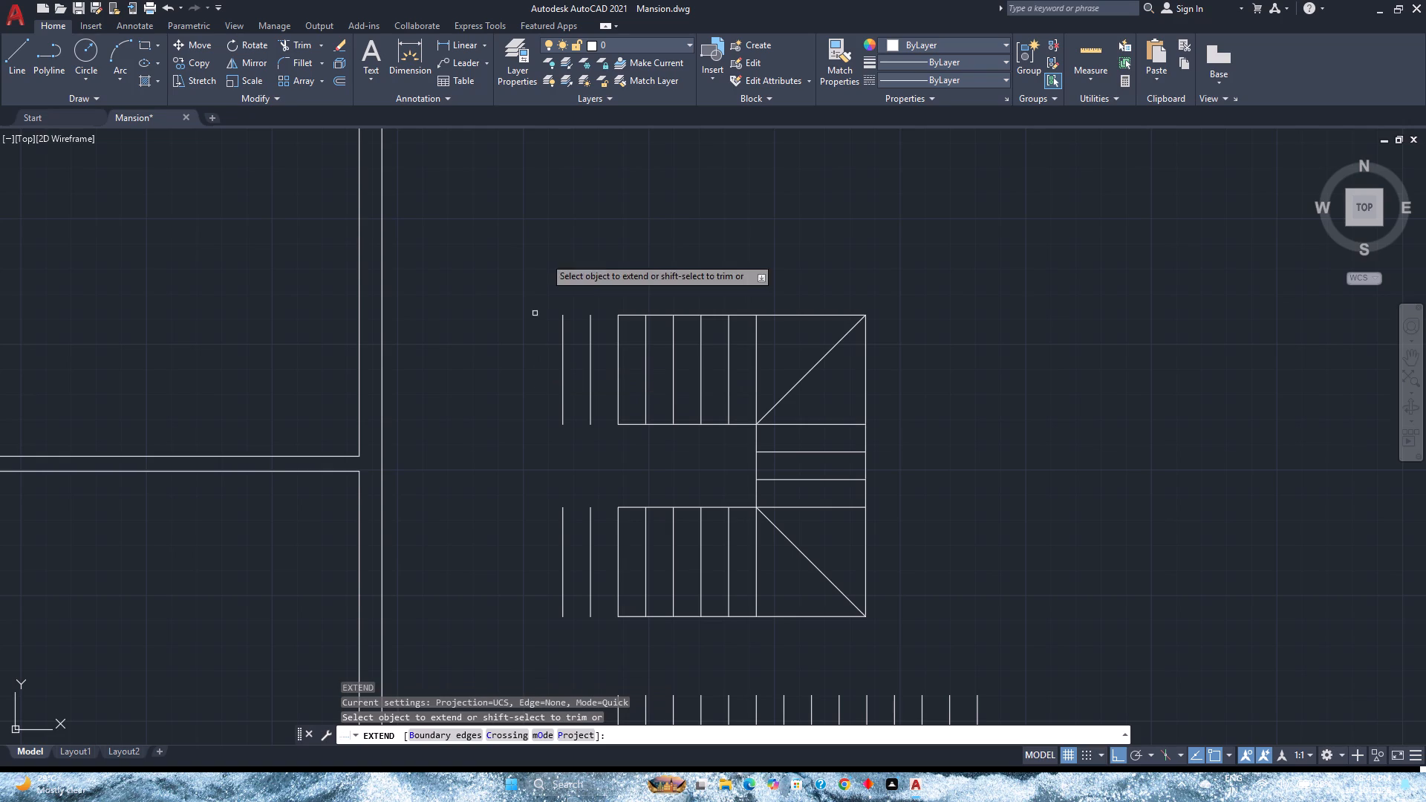
pyautogui.click(631, 304)
pyautogui.click(631, 302)
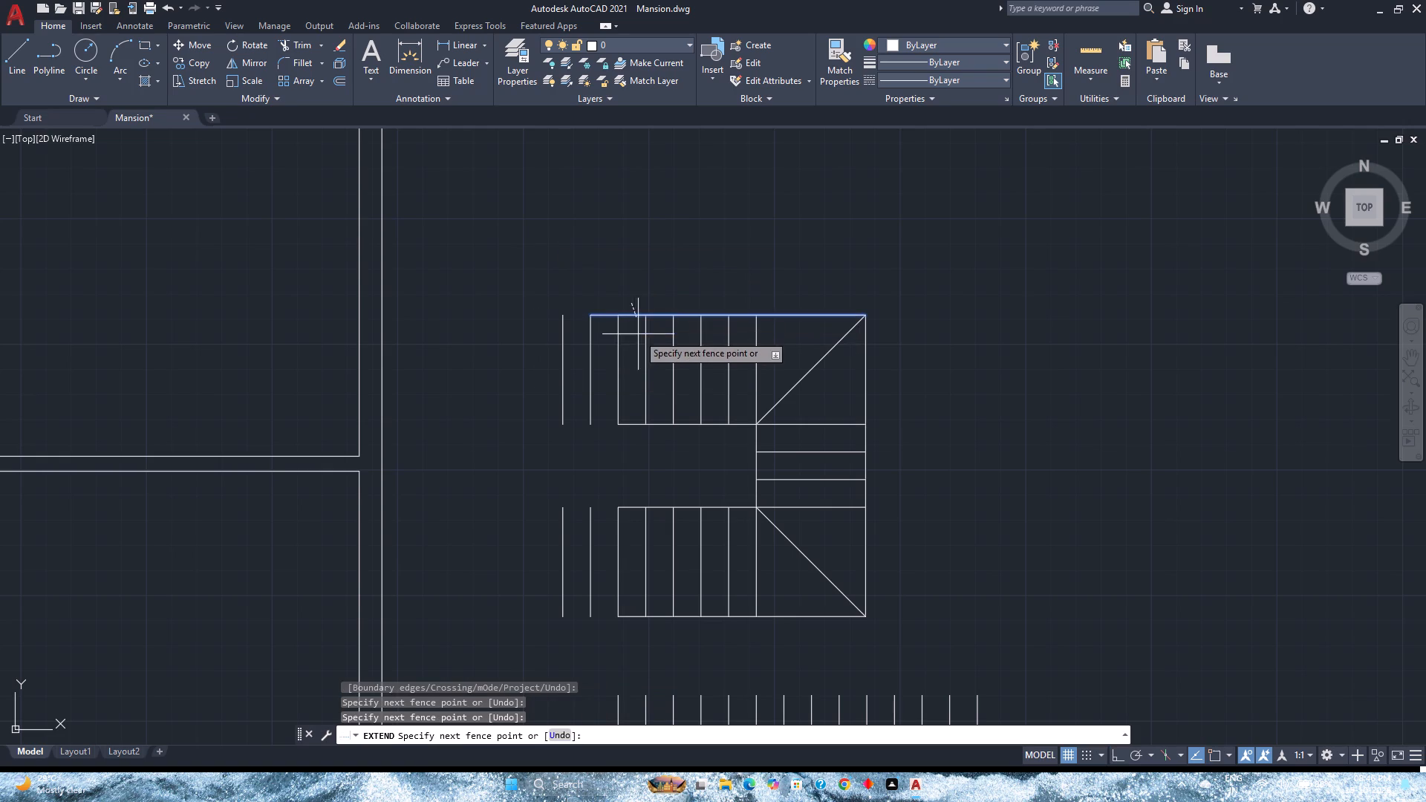
pyautogui.click(627, 637)
pyautogui.click(631, 293)
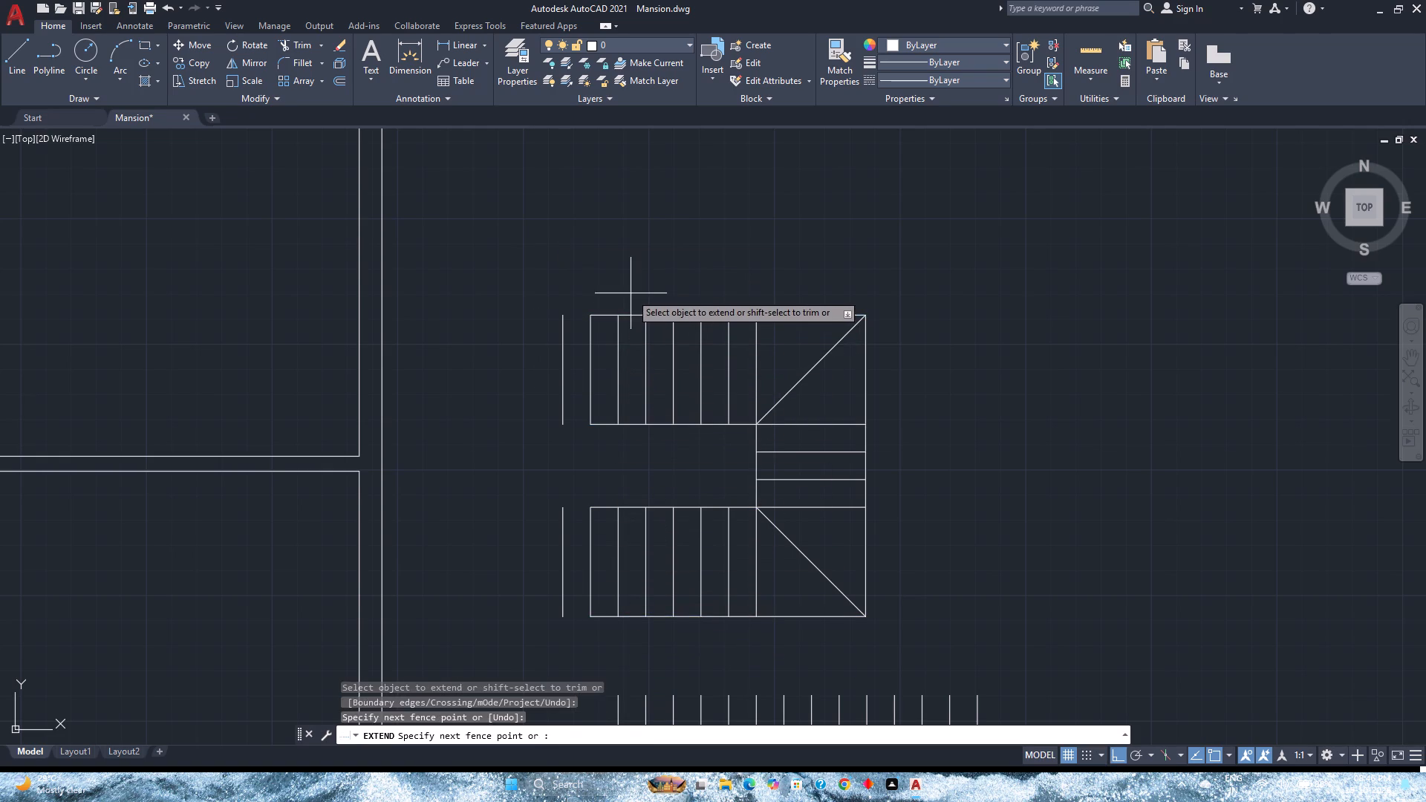
pyautogui.click(628, 632)
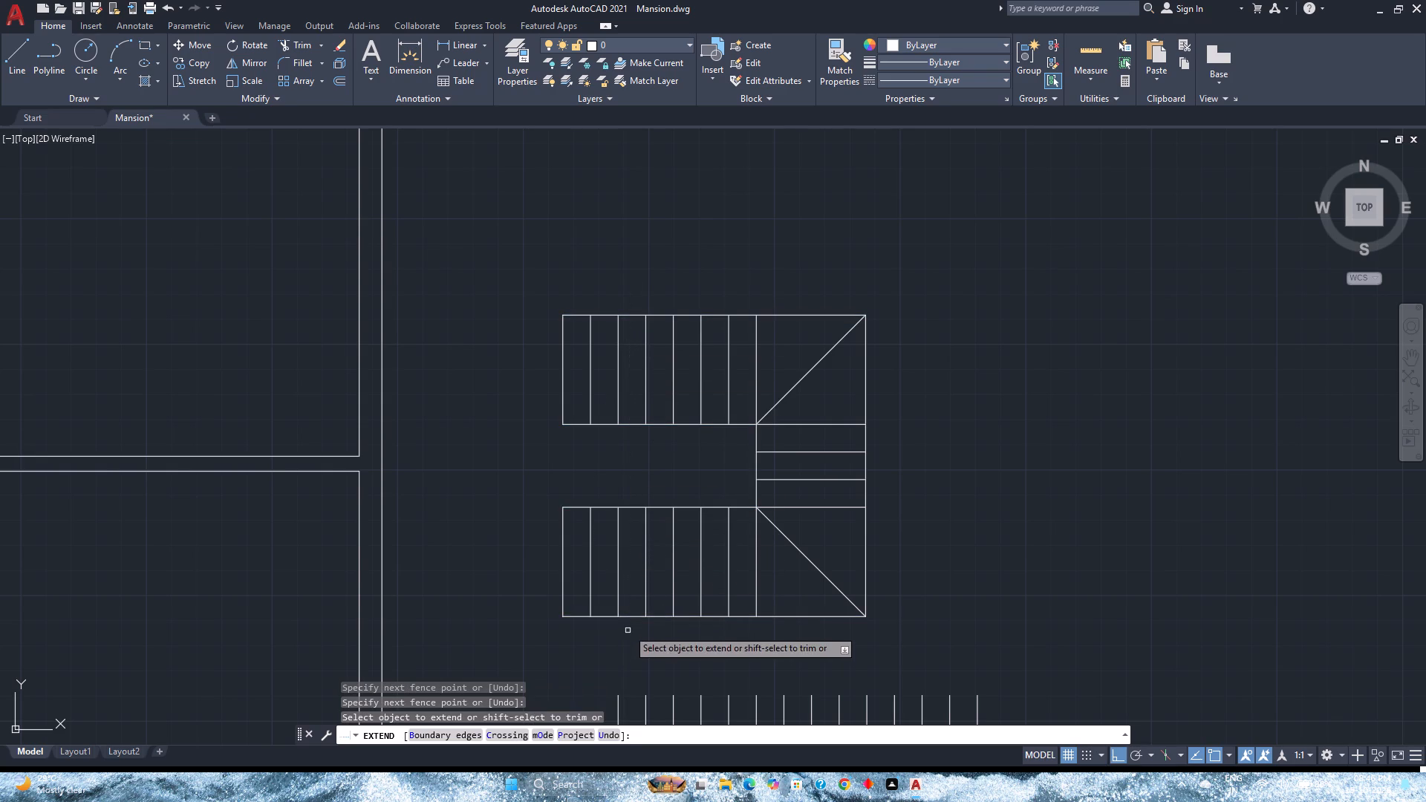
pyautogui.press('Escape')
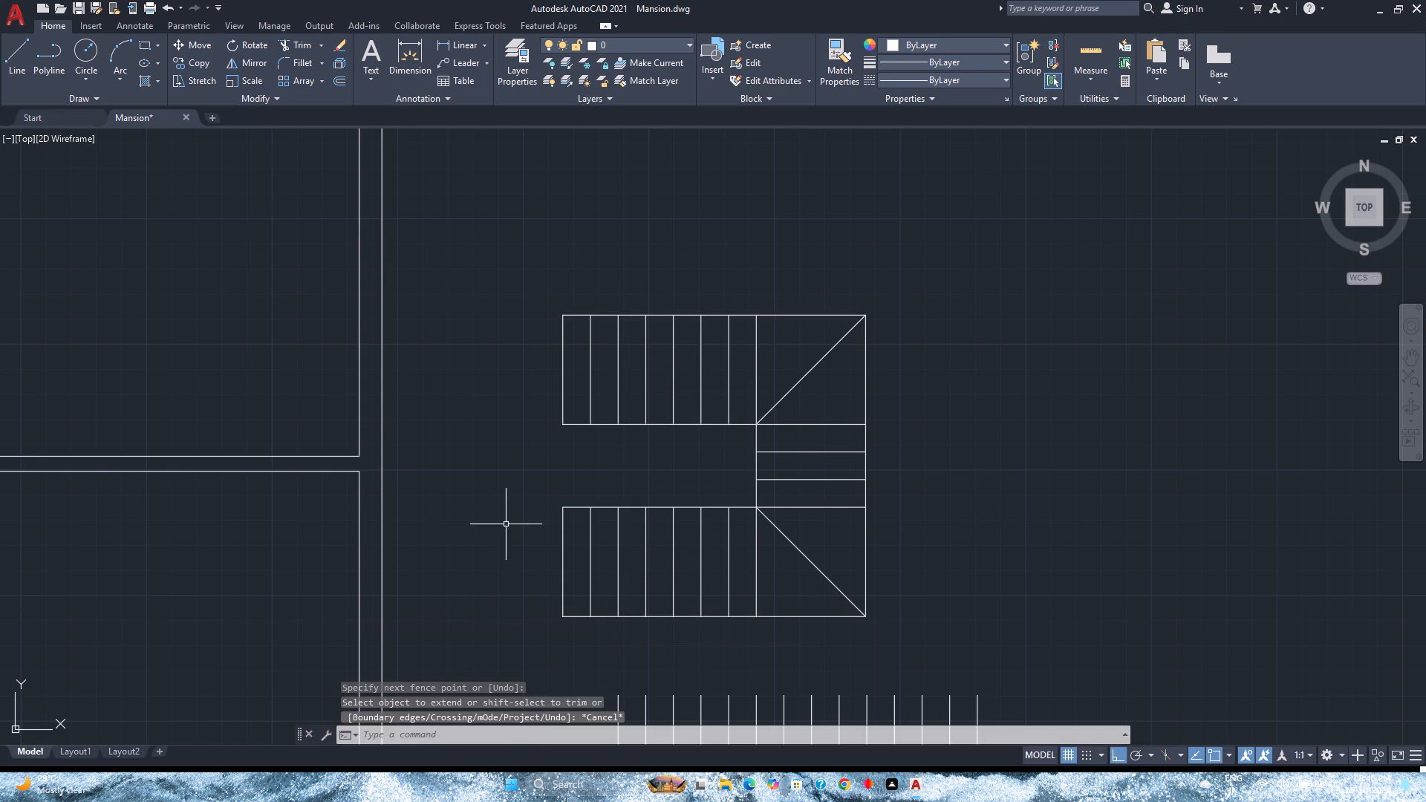
# Offset the staircase's U-shaped inner boundary 2 inches into the open well between the flights.
pyautogui.click(599, 507)
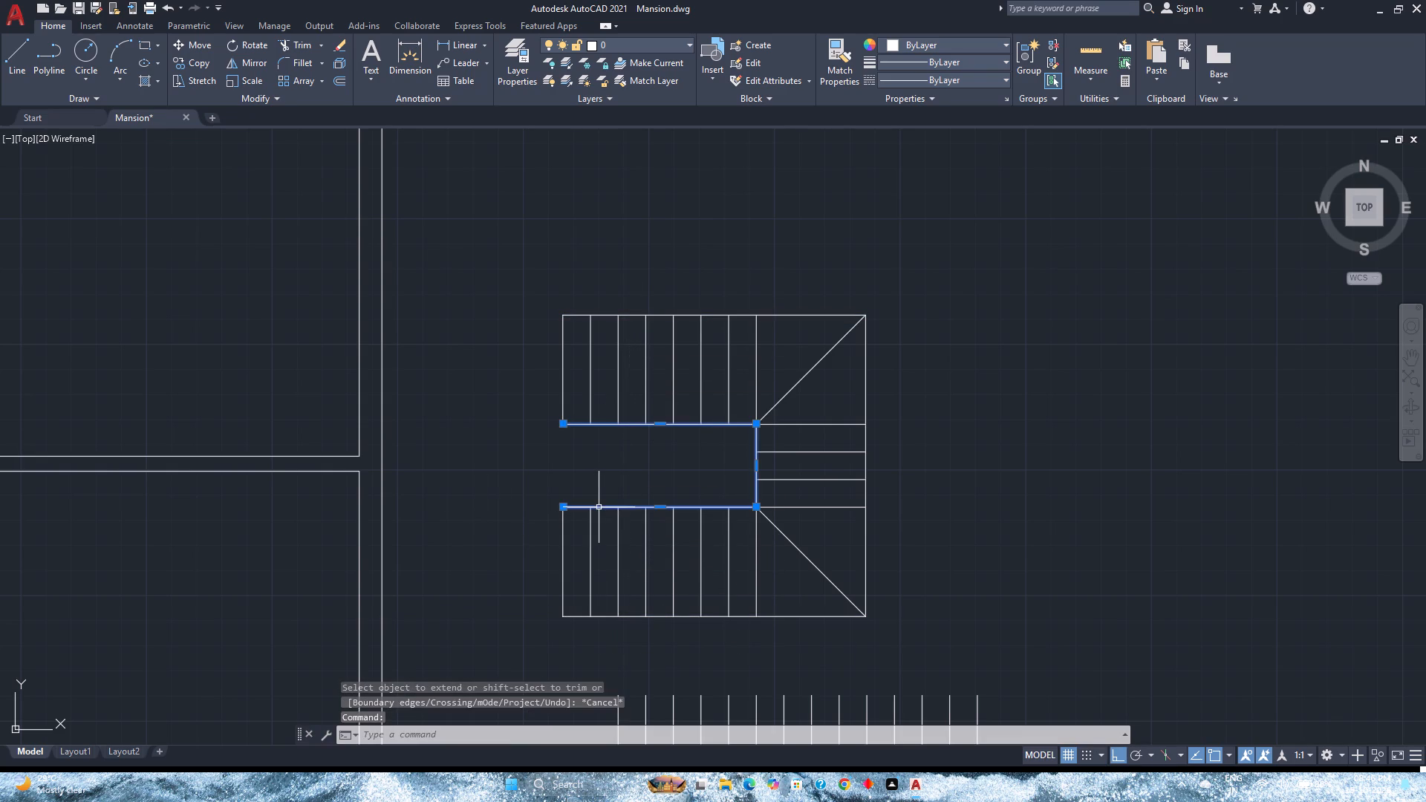
pyautogui.click(343, 80)
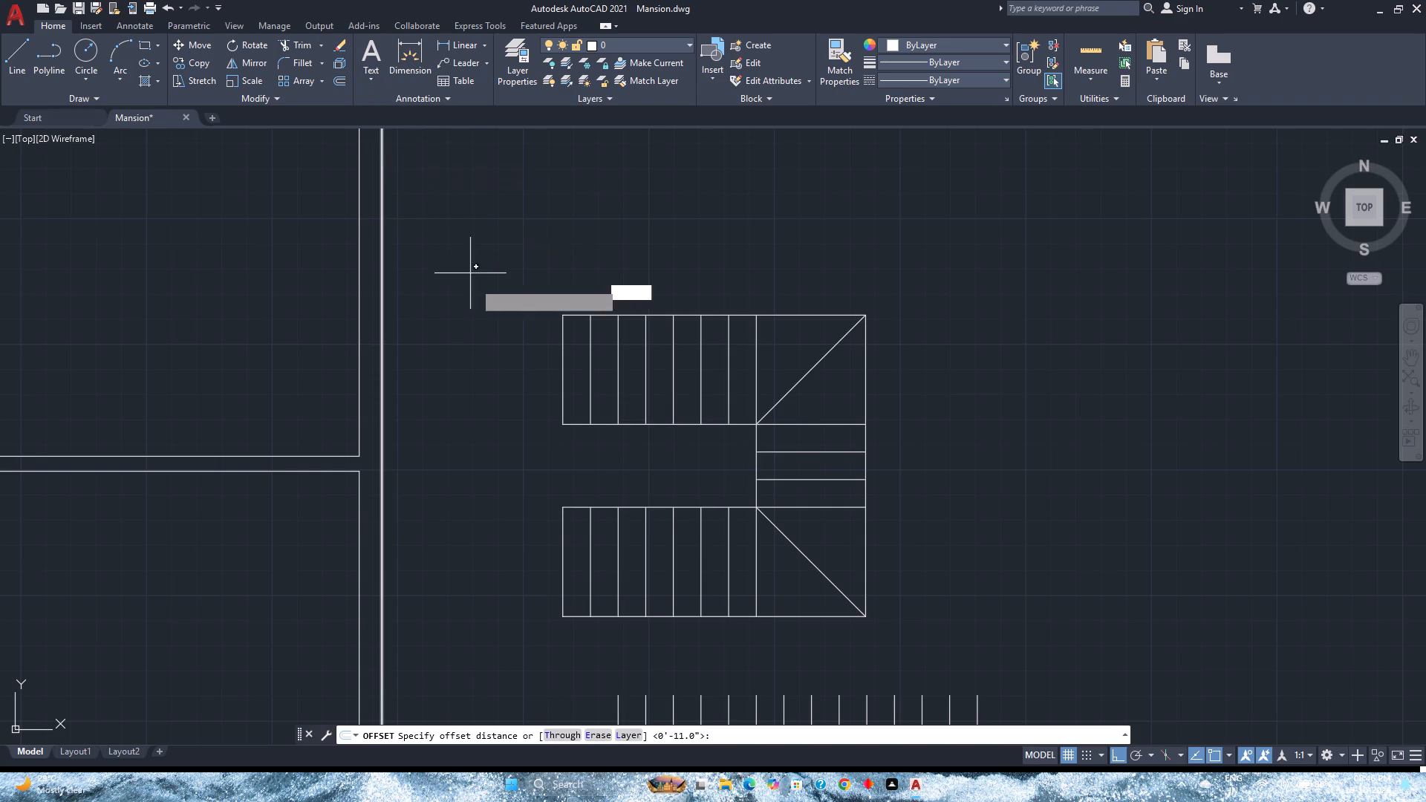
pyautogui.press('1')
pyautogui.press('Return')
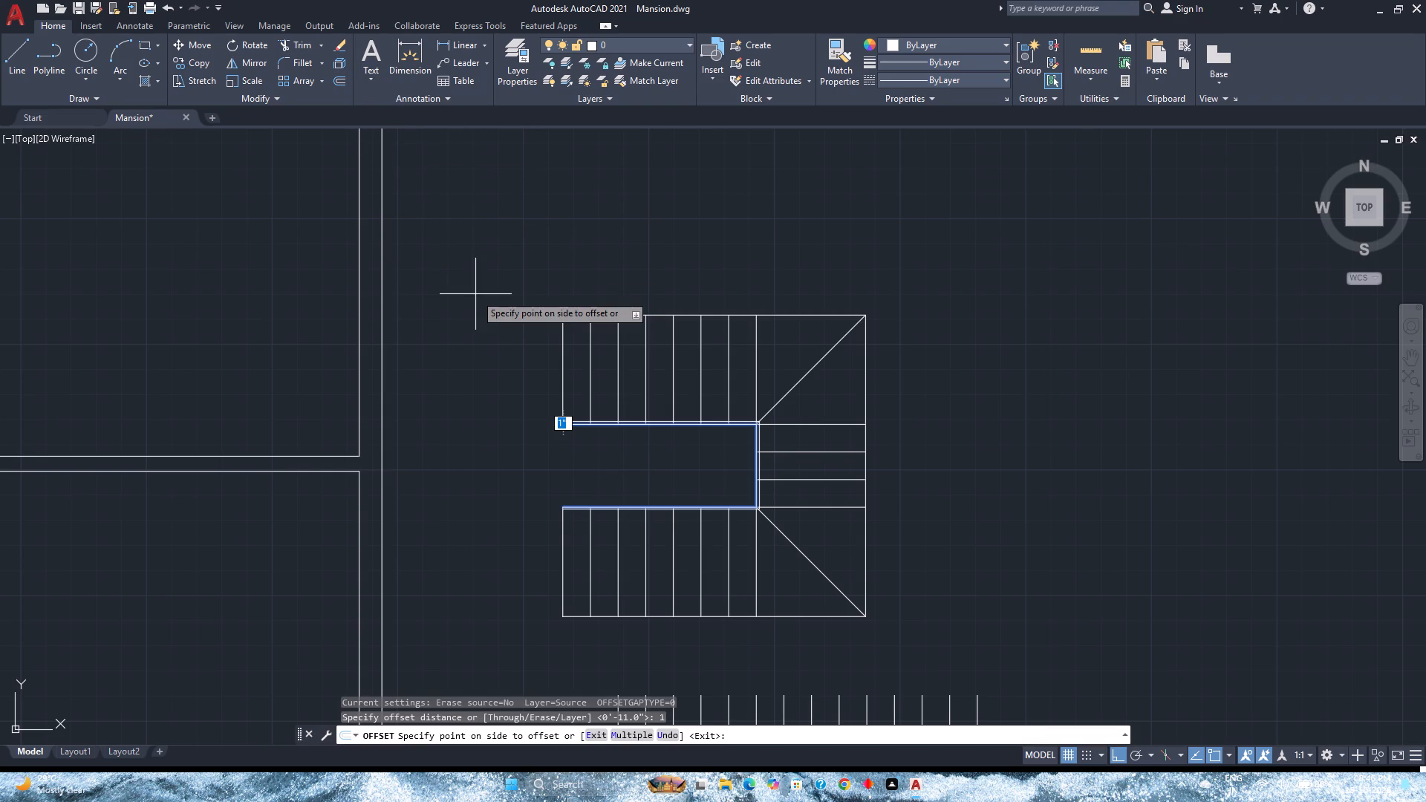
pyautogui.press('2')
pyautogui.press('Return')
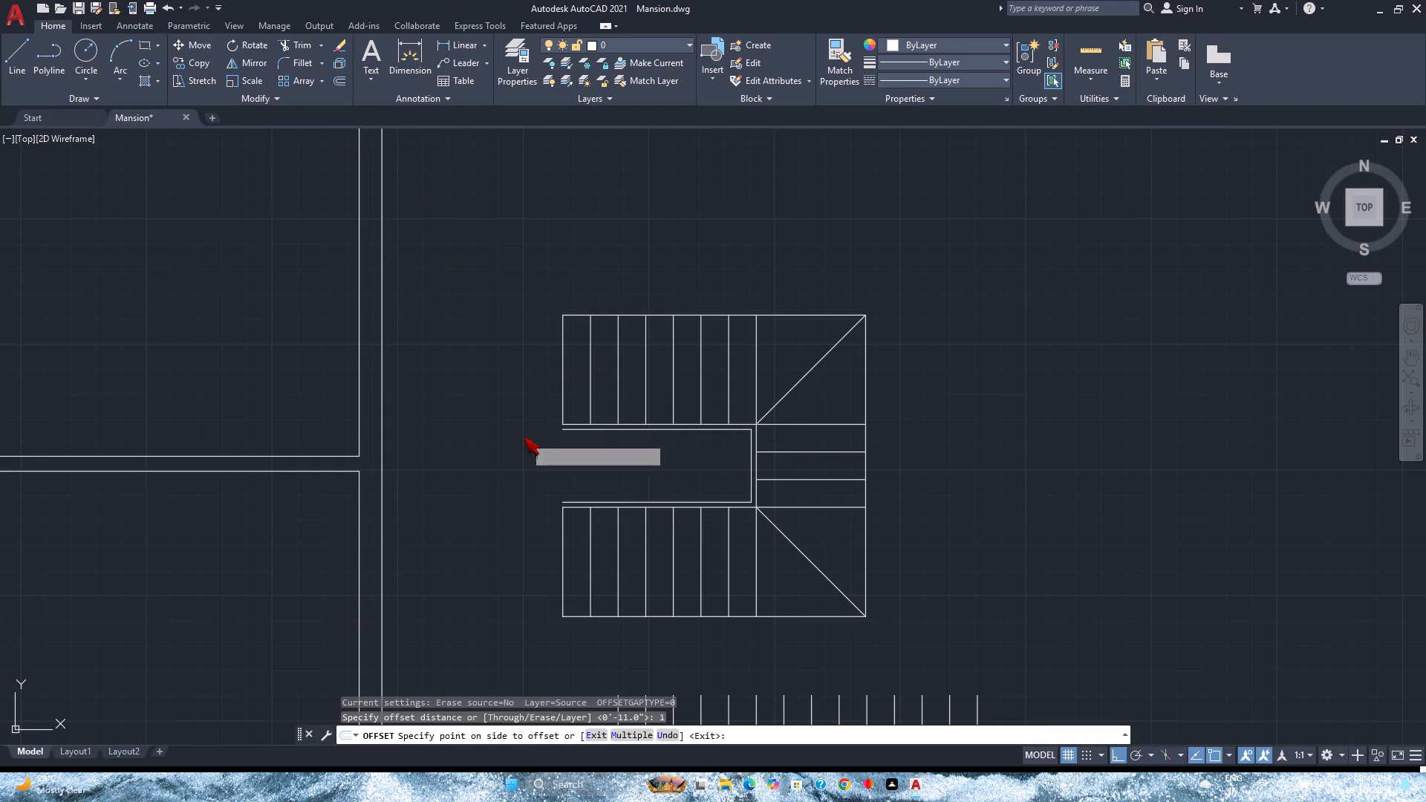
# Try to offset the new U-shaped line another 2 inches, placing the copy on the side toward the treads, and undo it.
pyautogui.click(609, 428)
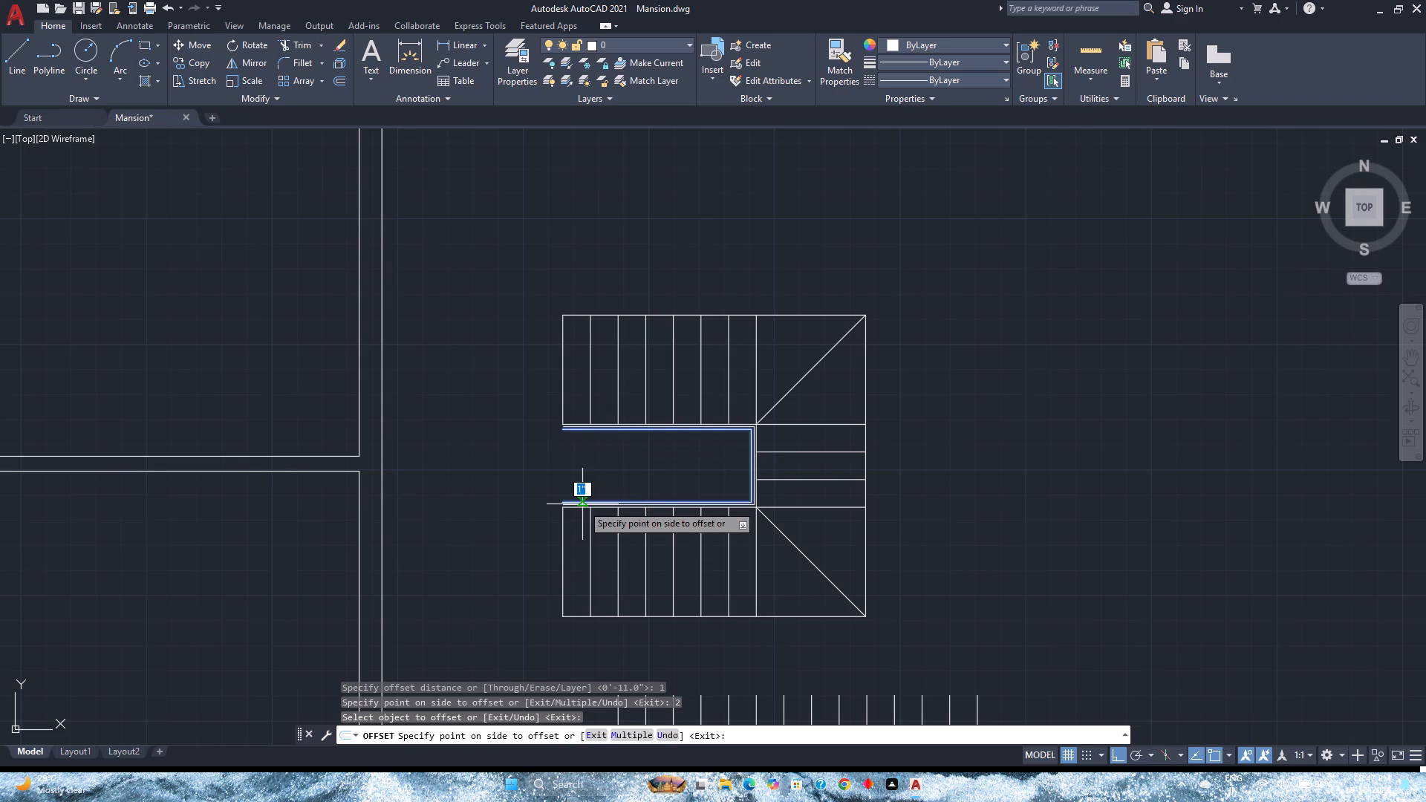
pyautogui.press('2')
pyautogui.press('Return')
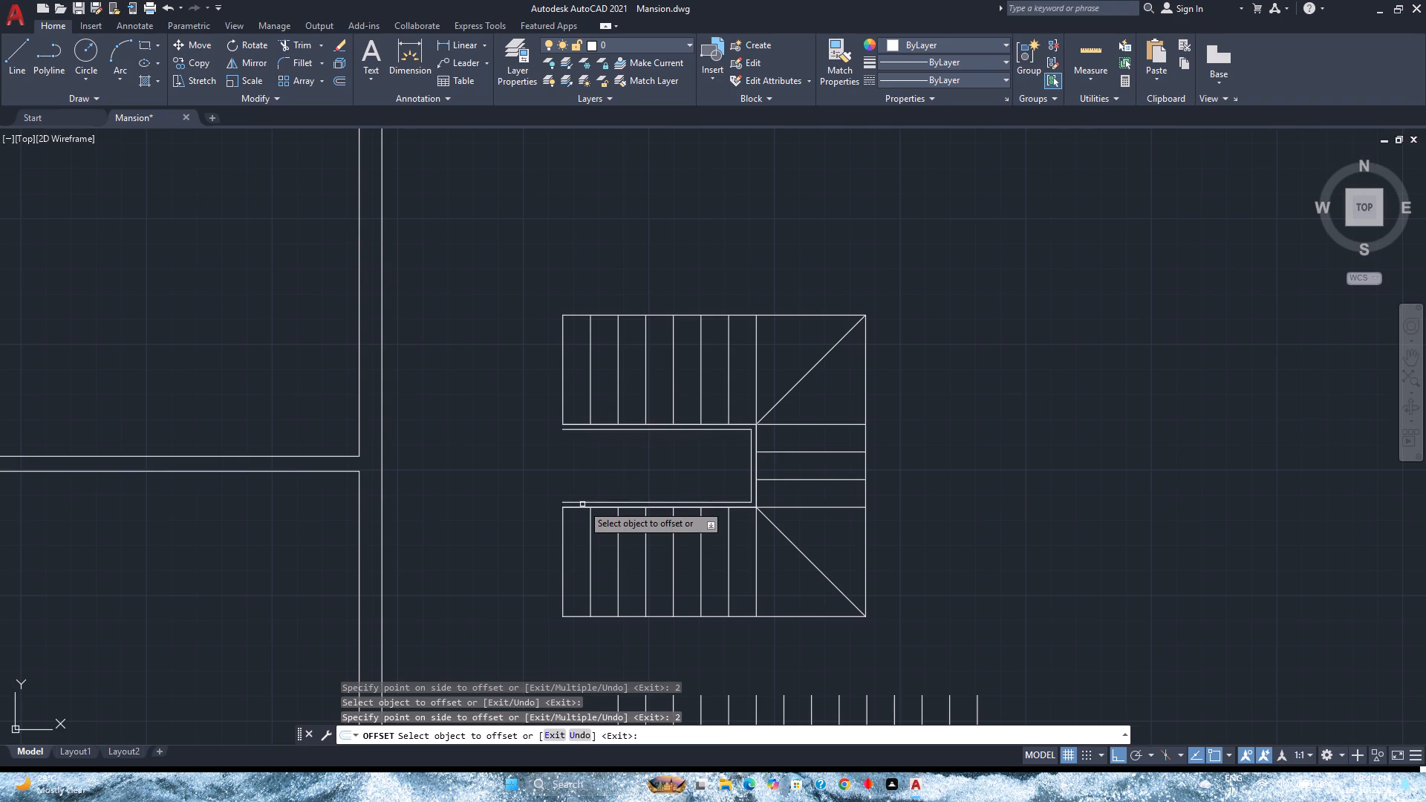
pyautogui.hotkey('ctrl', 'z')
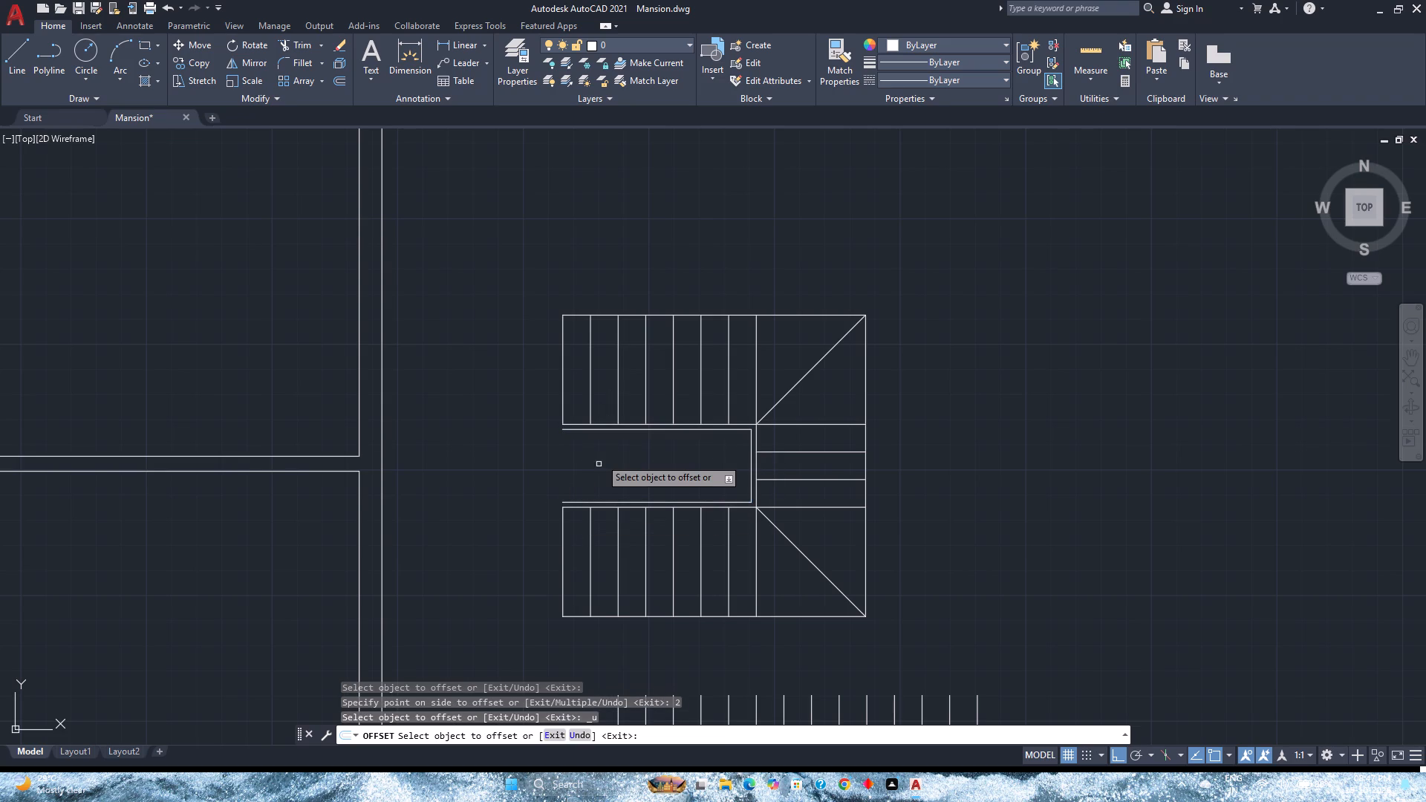
# Offset the new U-shaped line another 2 inches into the open well.
pyautogui.click(619, 429)
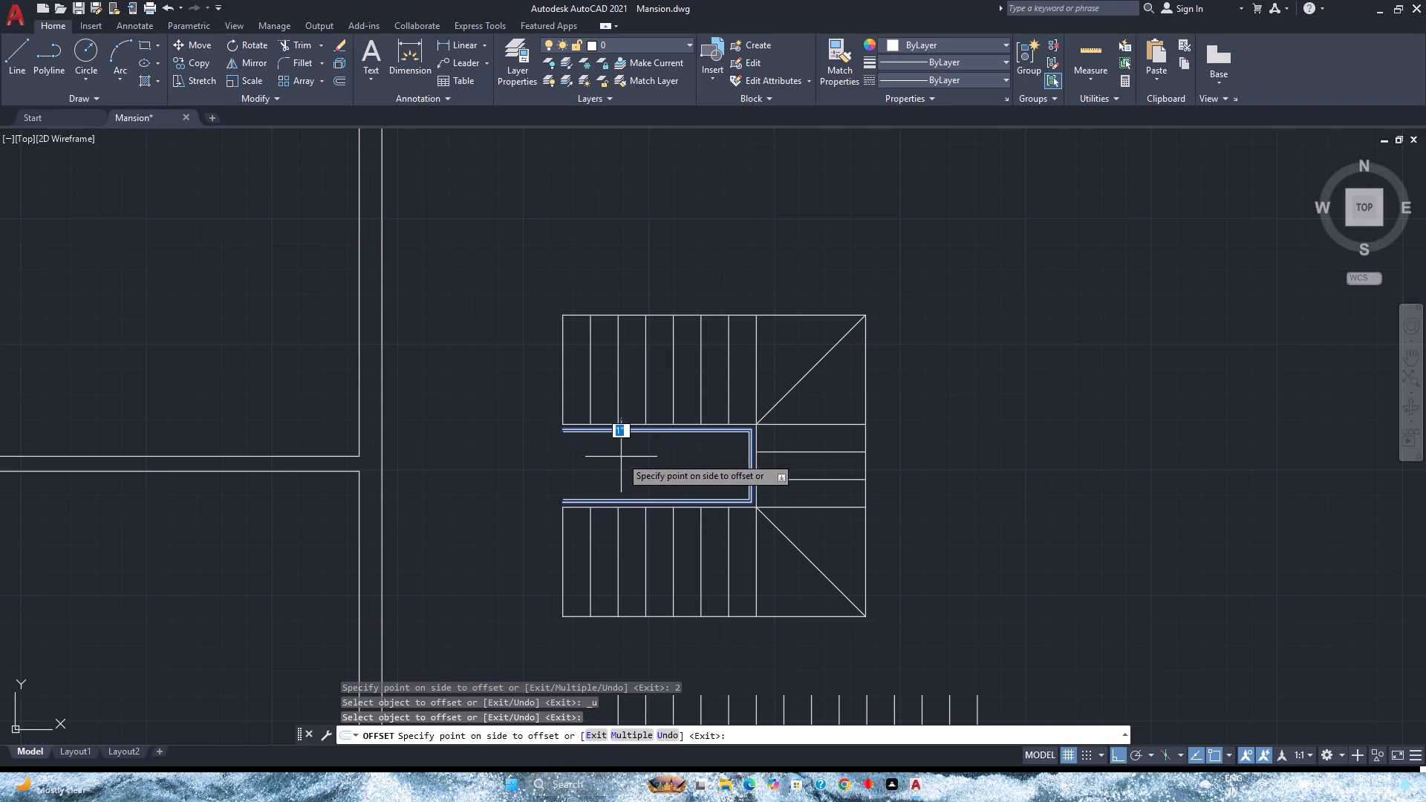
pyautogui.press('2')
pyautogui.press('Return')
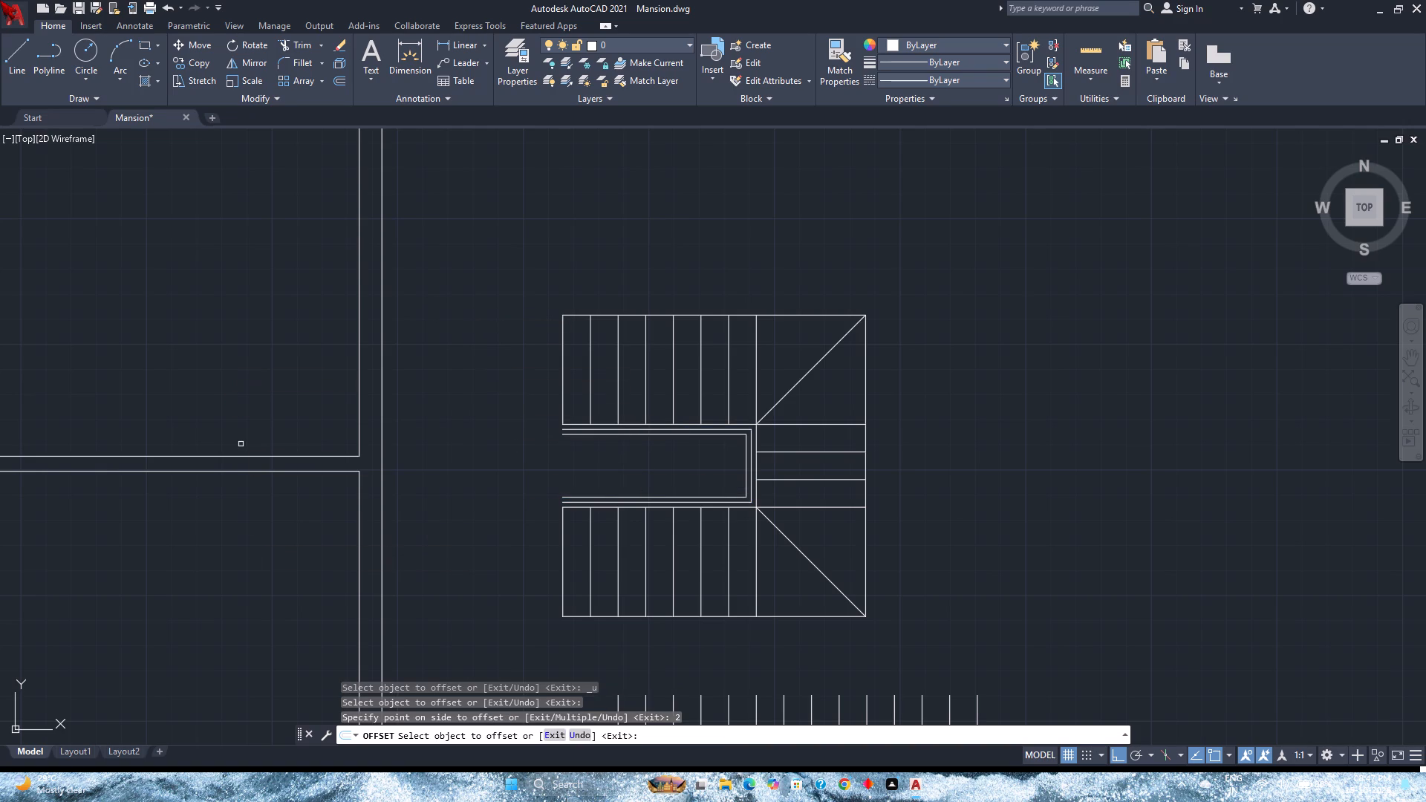
# Close the open ends of the inner offset lines with short vertical lines at the lower and upper flights.
pyautogui.click(21, 68)
pyautogui.scroll(2, 547, 514)
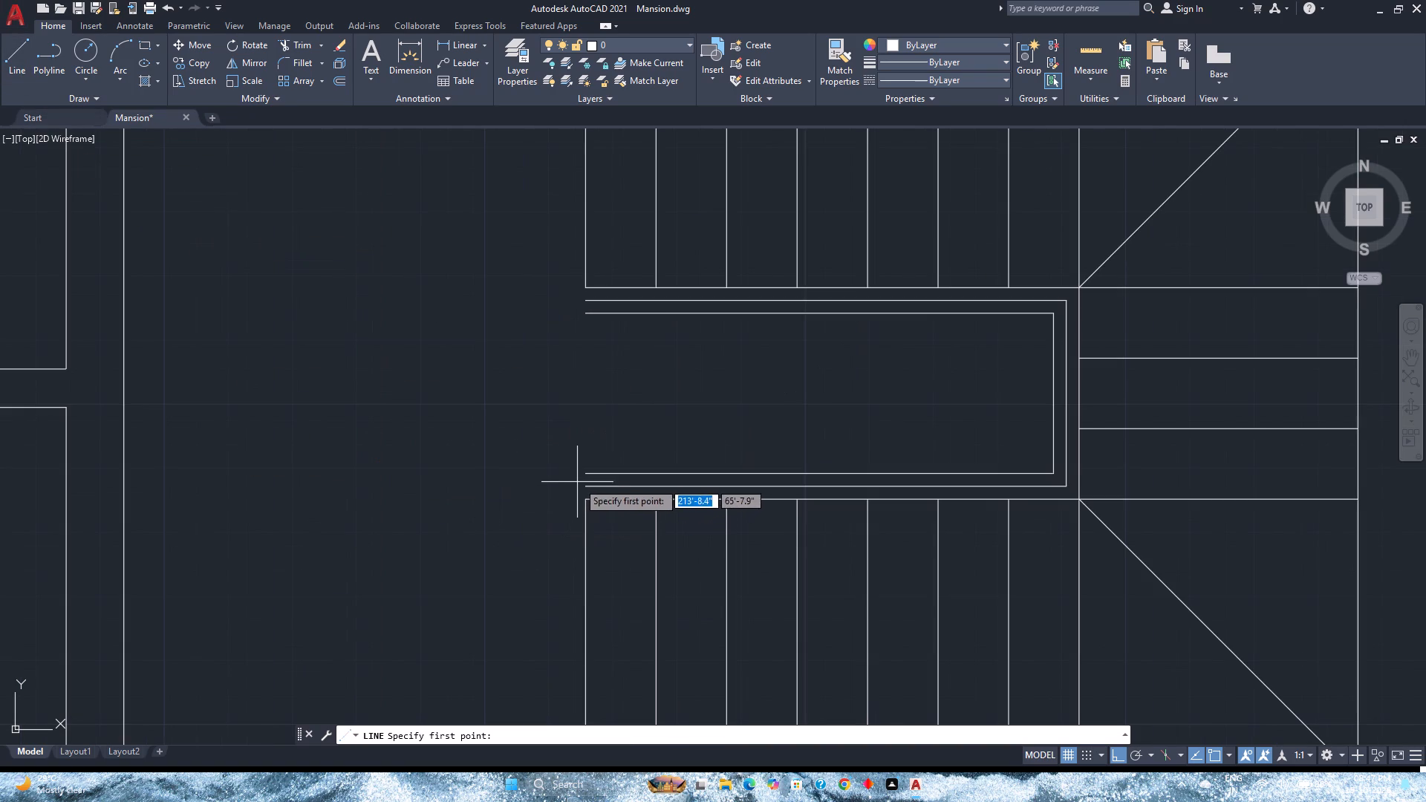
pyautogui.click(586, 476)
pyautogui.click(589, 498)
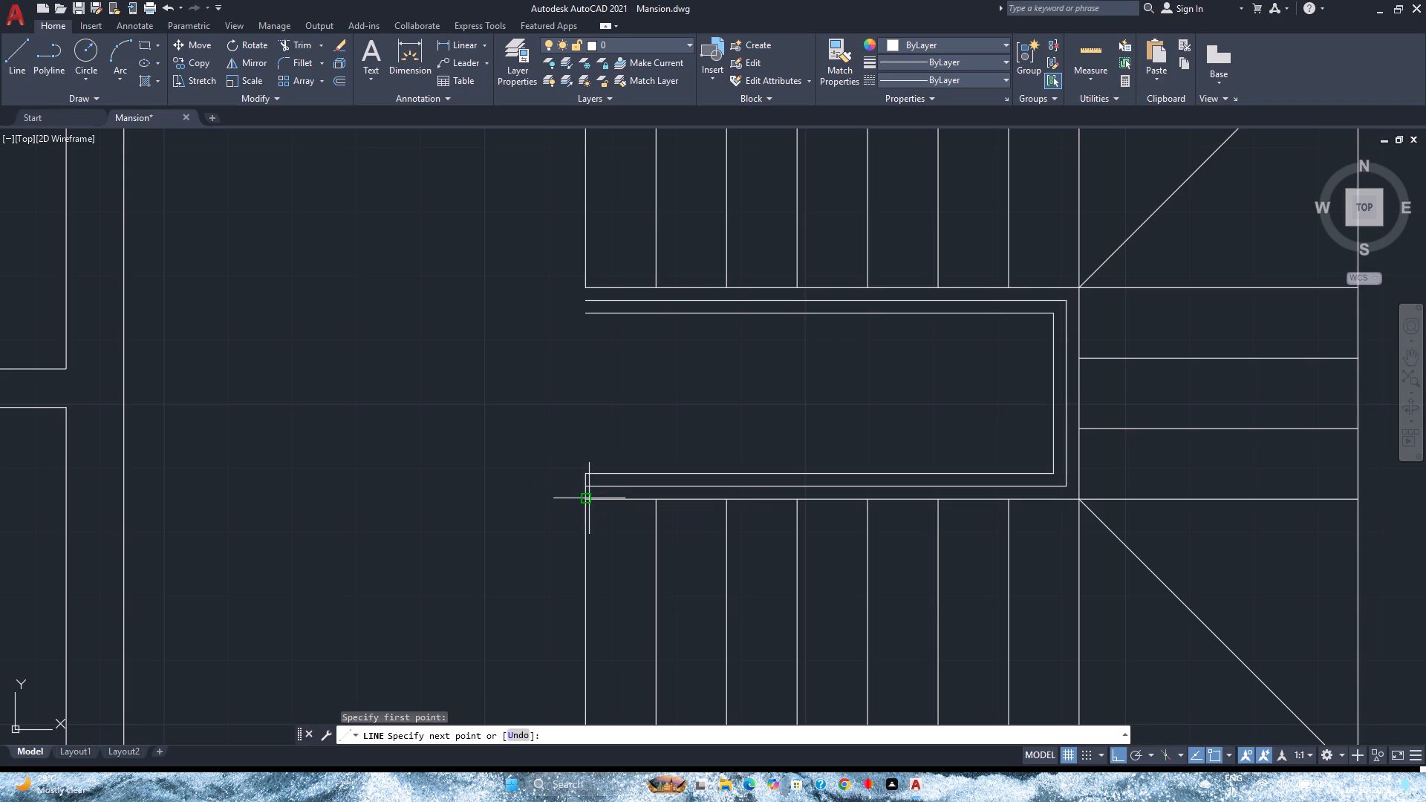
pyautogui.press('Escape')
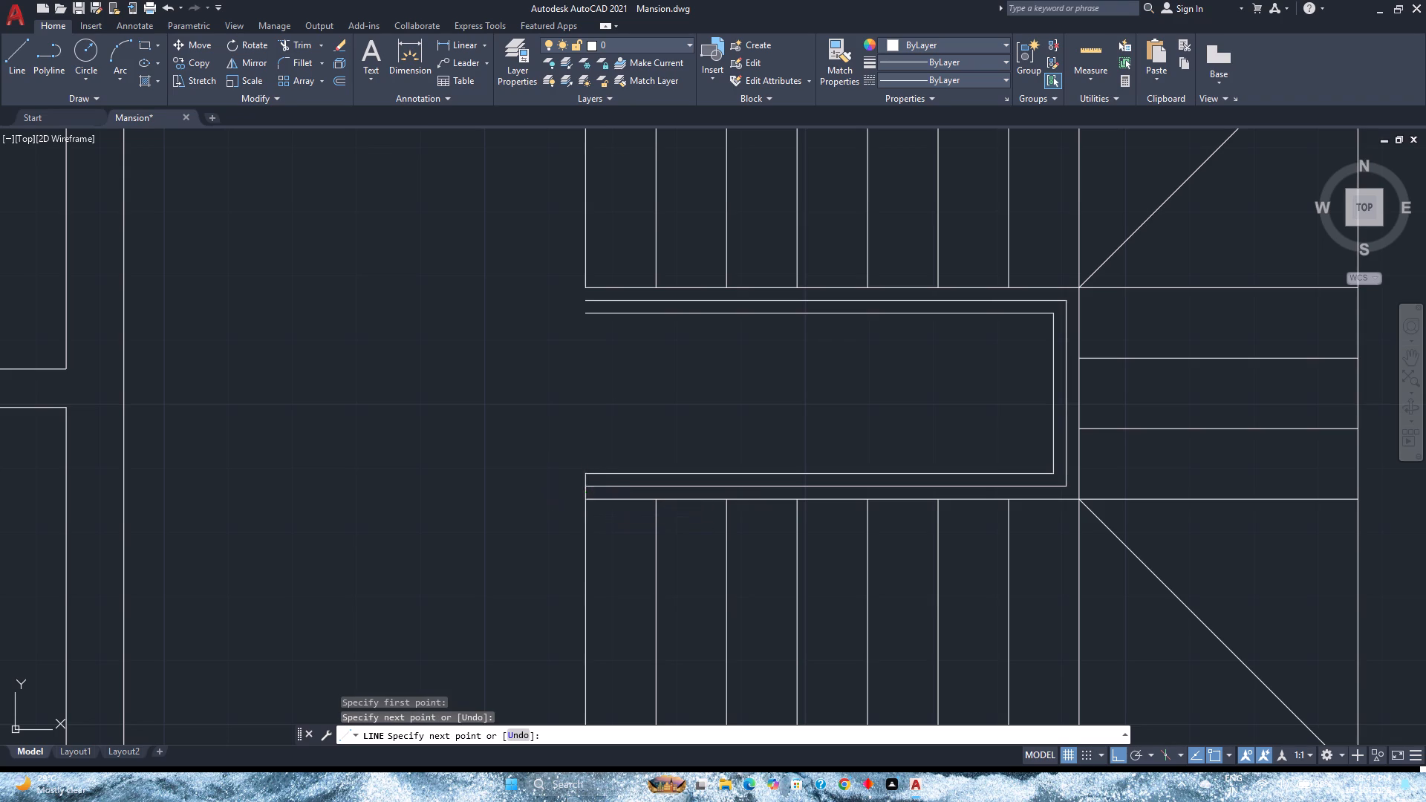
pyautogui.press('space')
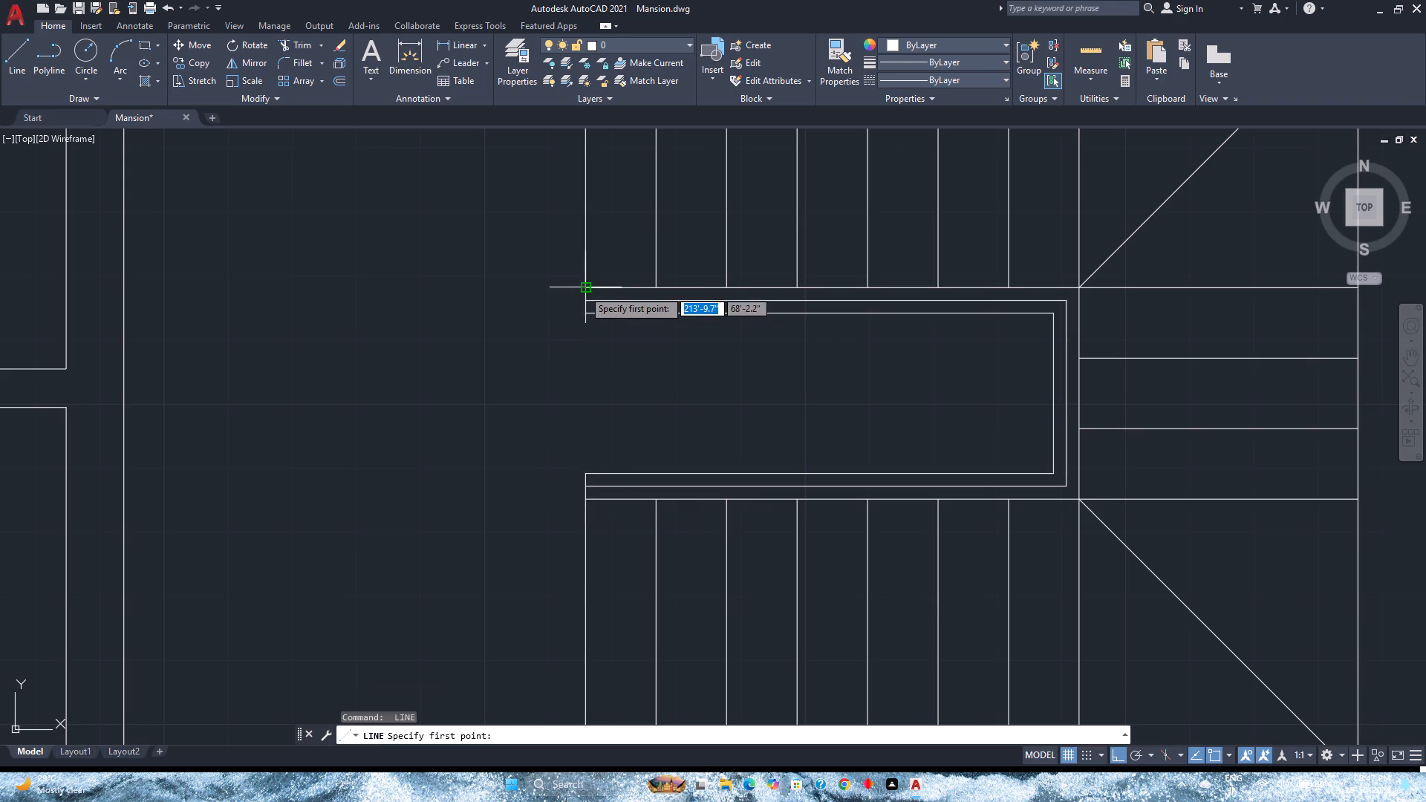
pyautogui.click(583, 290)
pyautogui.click(585, 314)
pyautogui.press('Escape')
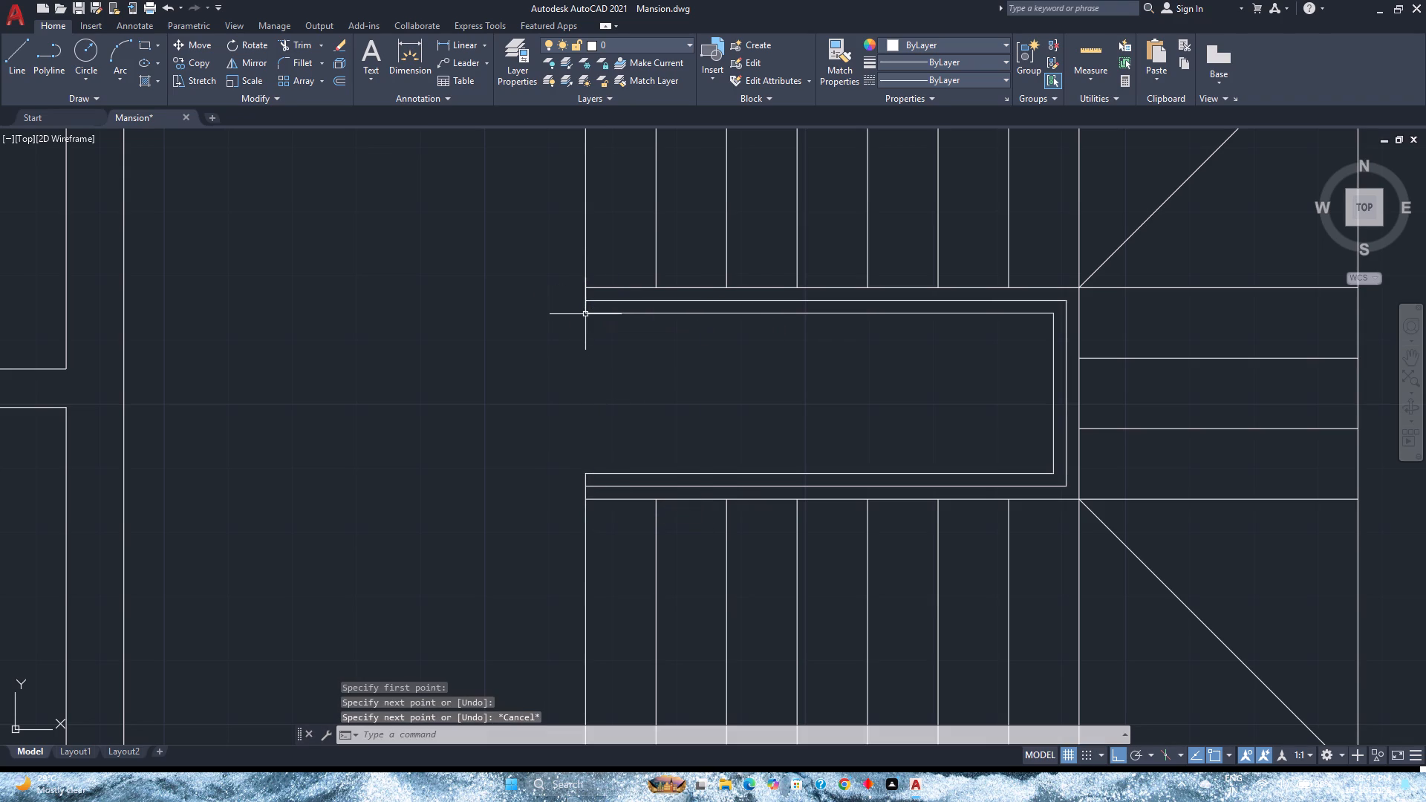
# Group all the lines of the finished U-shaped staircase, leaving out the separate row of tread lines below it.
pyautogui.scroll(-2, 585, 314)
pyautogui.click(925, 512)
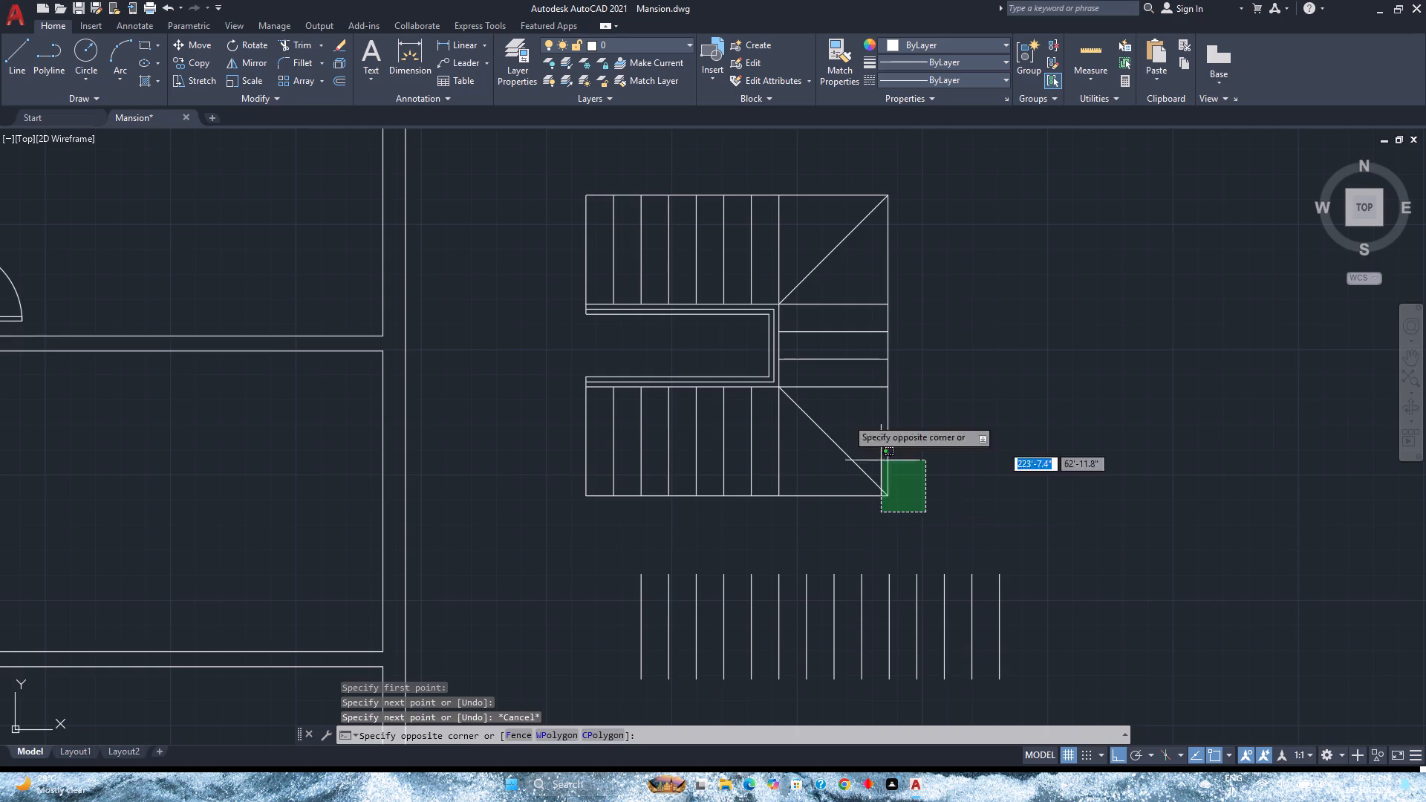
pyautogui.click(553, 189)
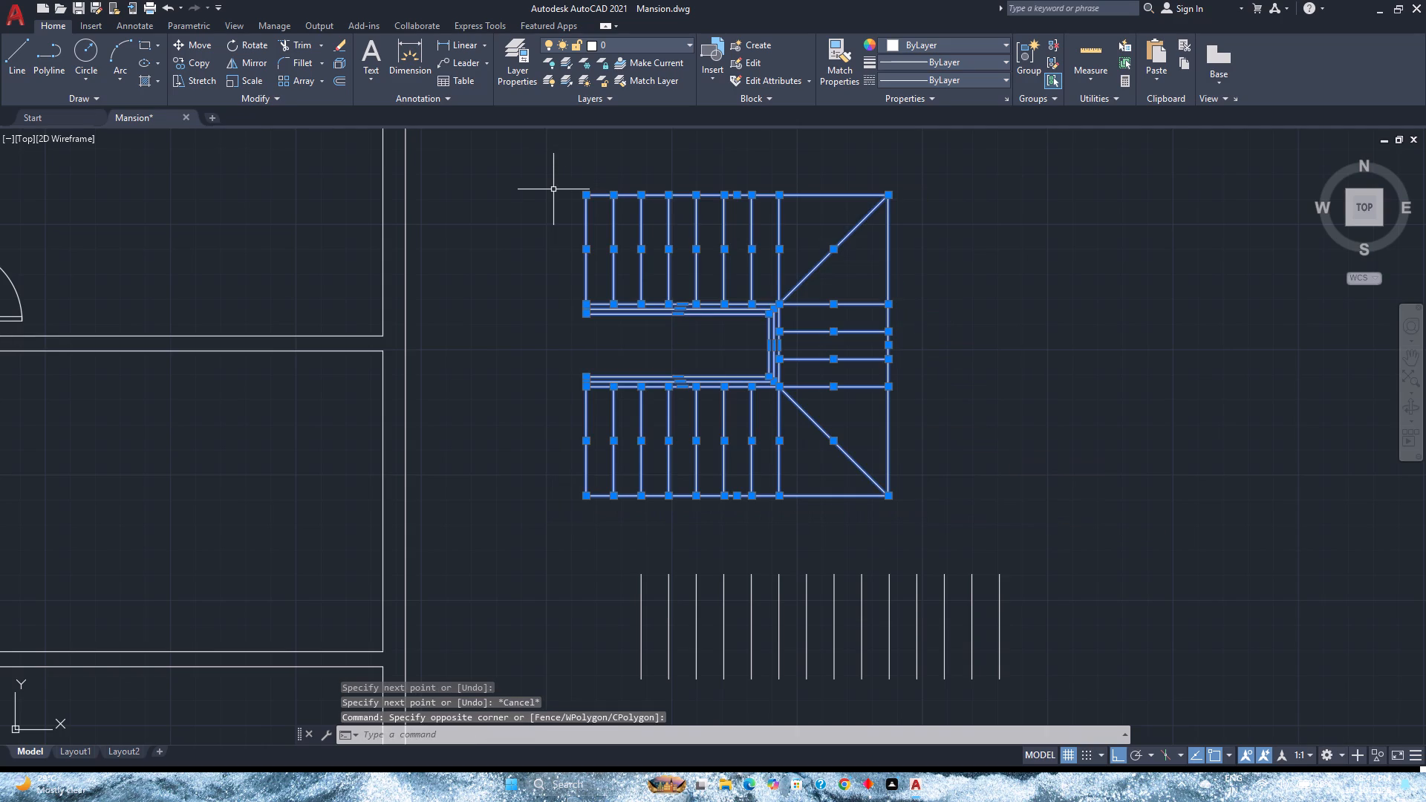
pyautogui.press('g')
pyautogui.press('Return')
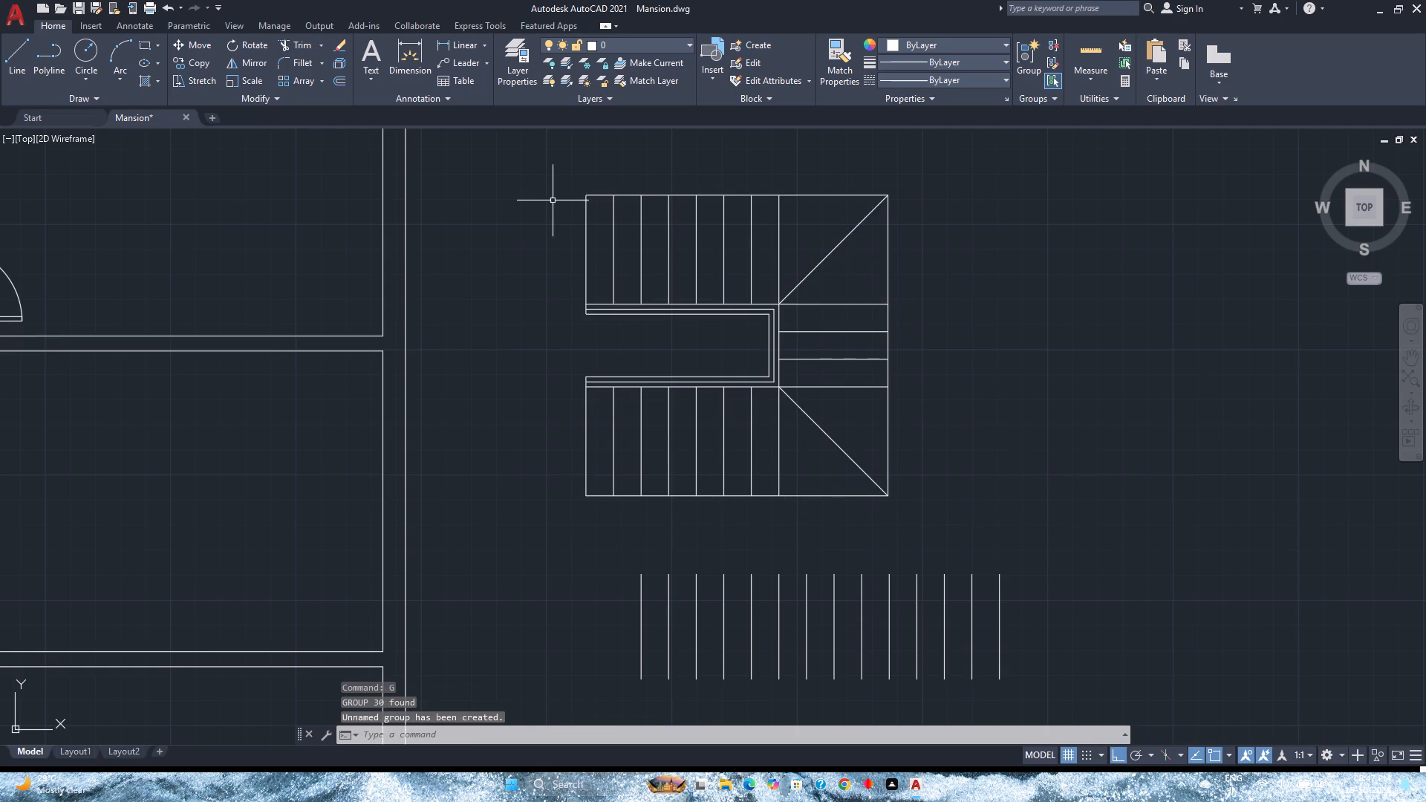
# Move the staircase group from its upper-right outer corner to the upper-right inside corner of the house's stair room.
pyautogui.click(700, 308)
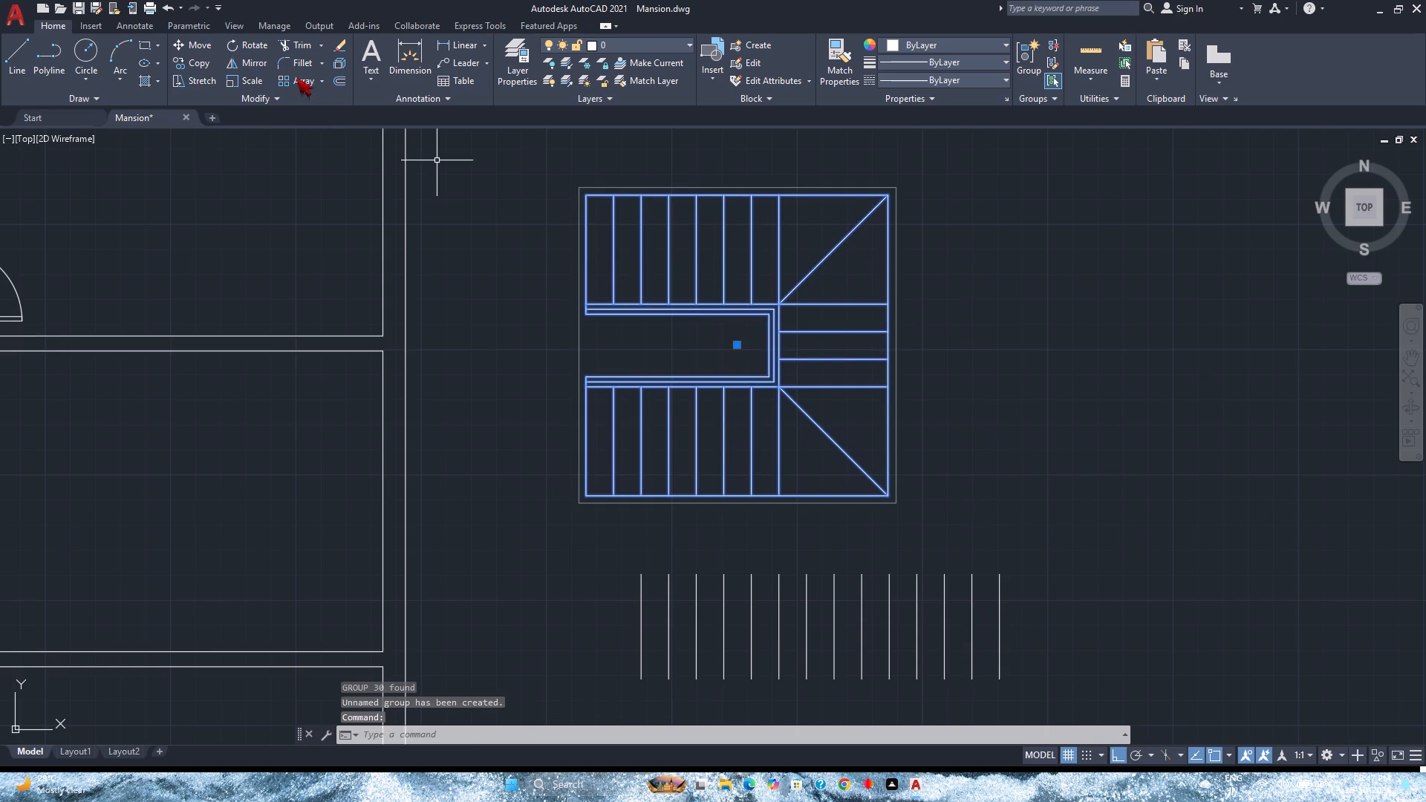
pyautogui.click(210, 45)
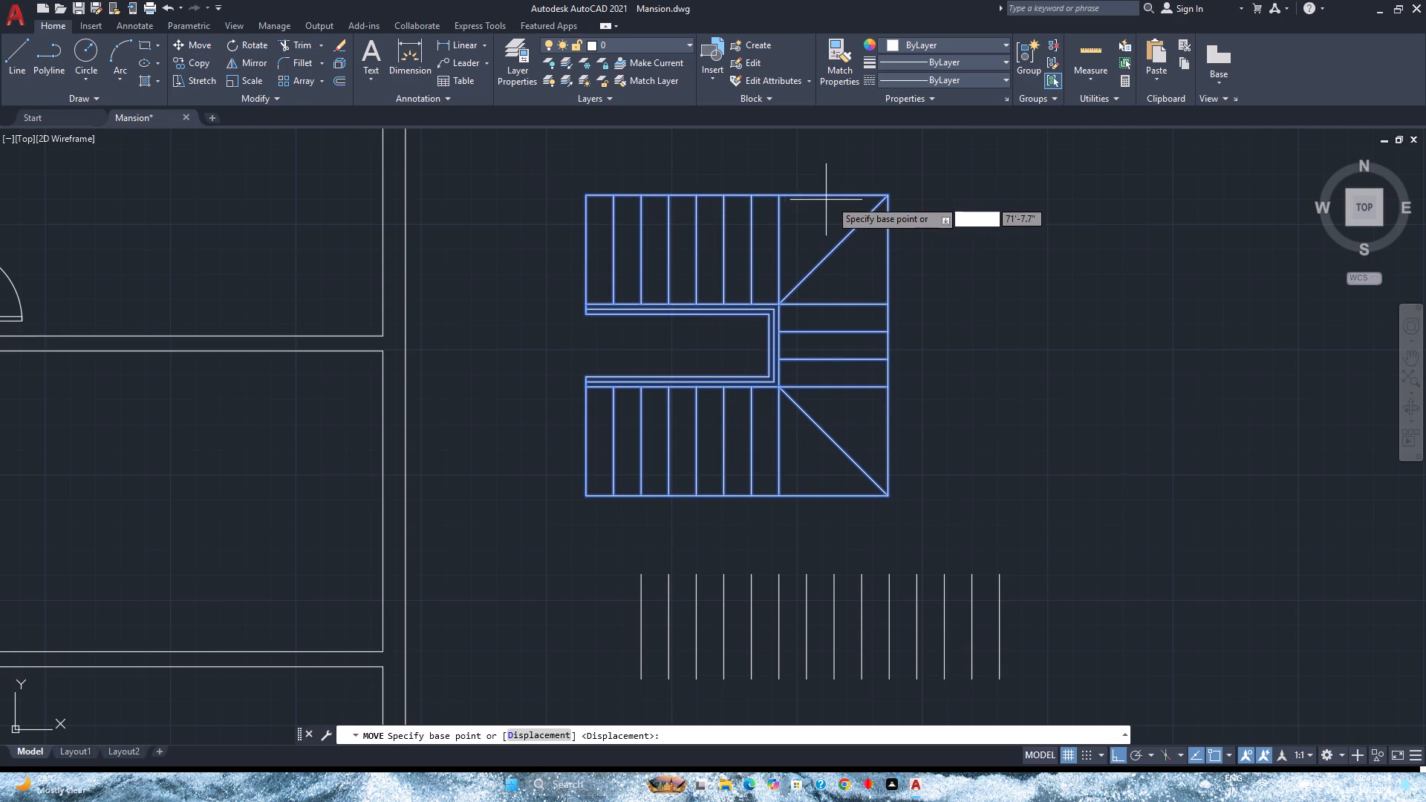
pyautogui.click(889, 198)
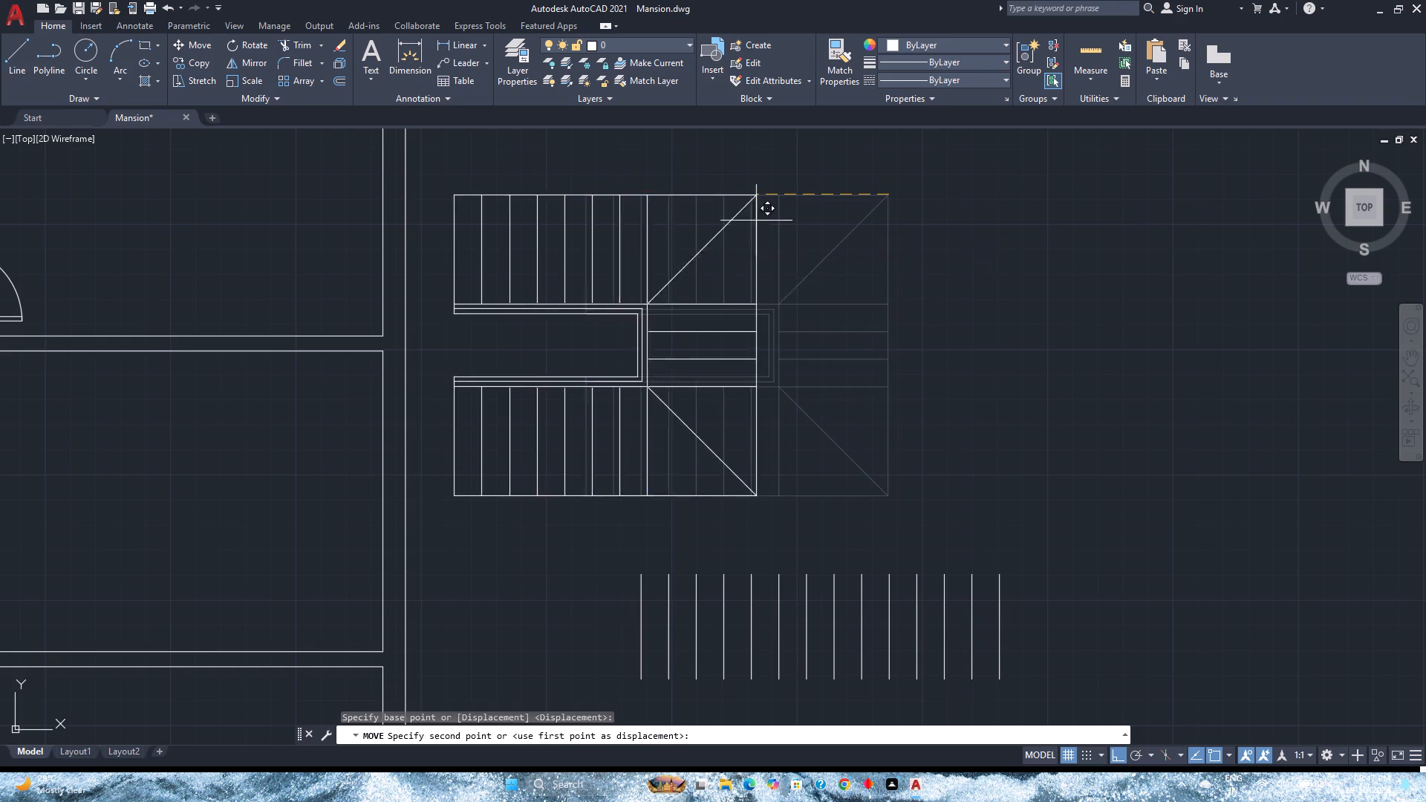
pyautogui.click(378, 353)
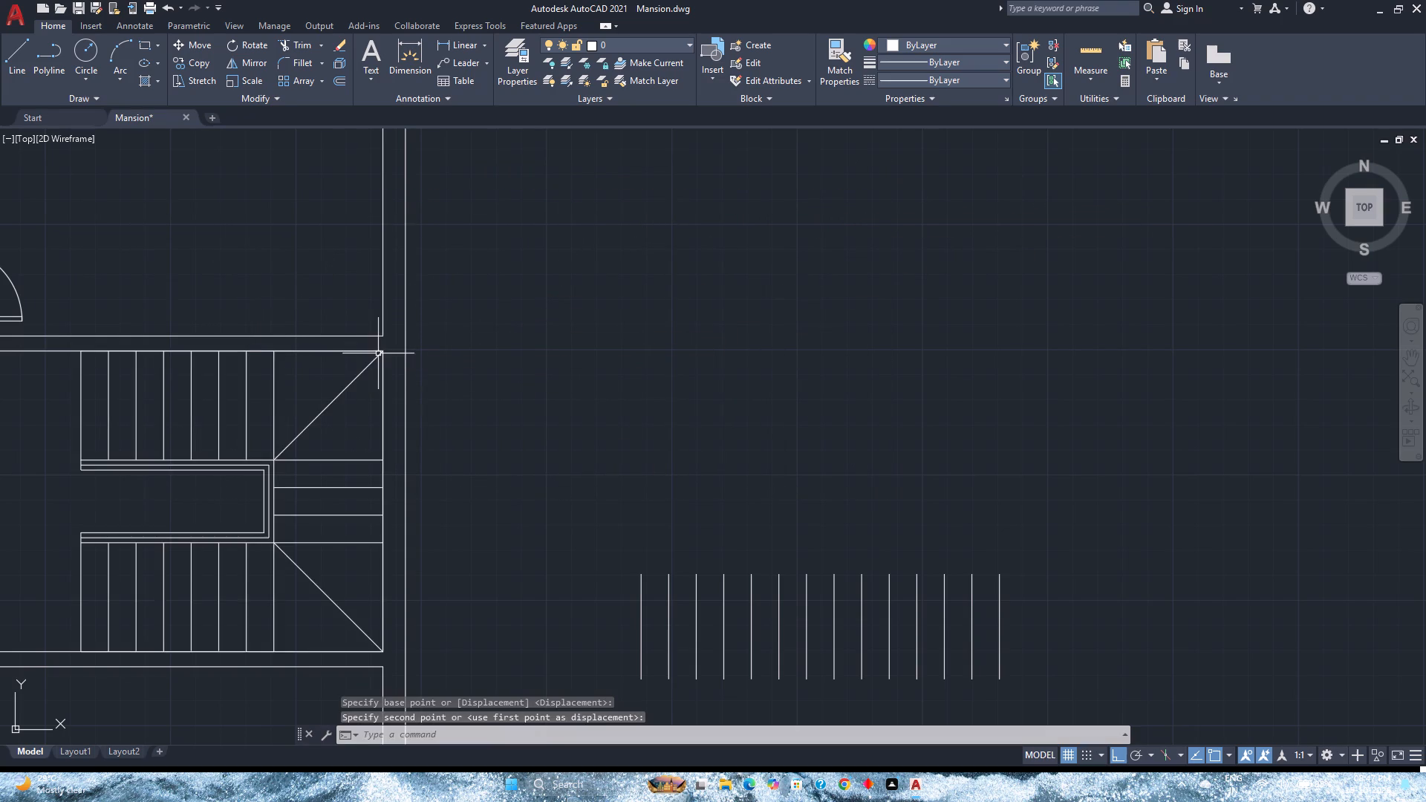
# Select the staircase group in its new place in the house's floor plan.
pyautogui.scroll(-2, 472, 348)
pyautogui.moveTo(472, 348); pyautogui.dragTo(808, 322, button='middle')
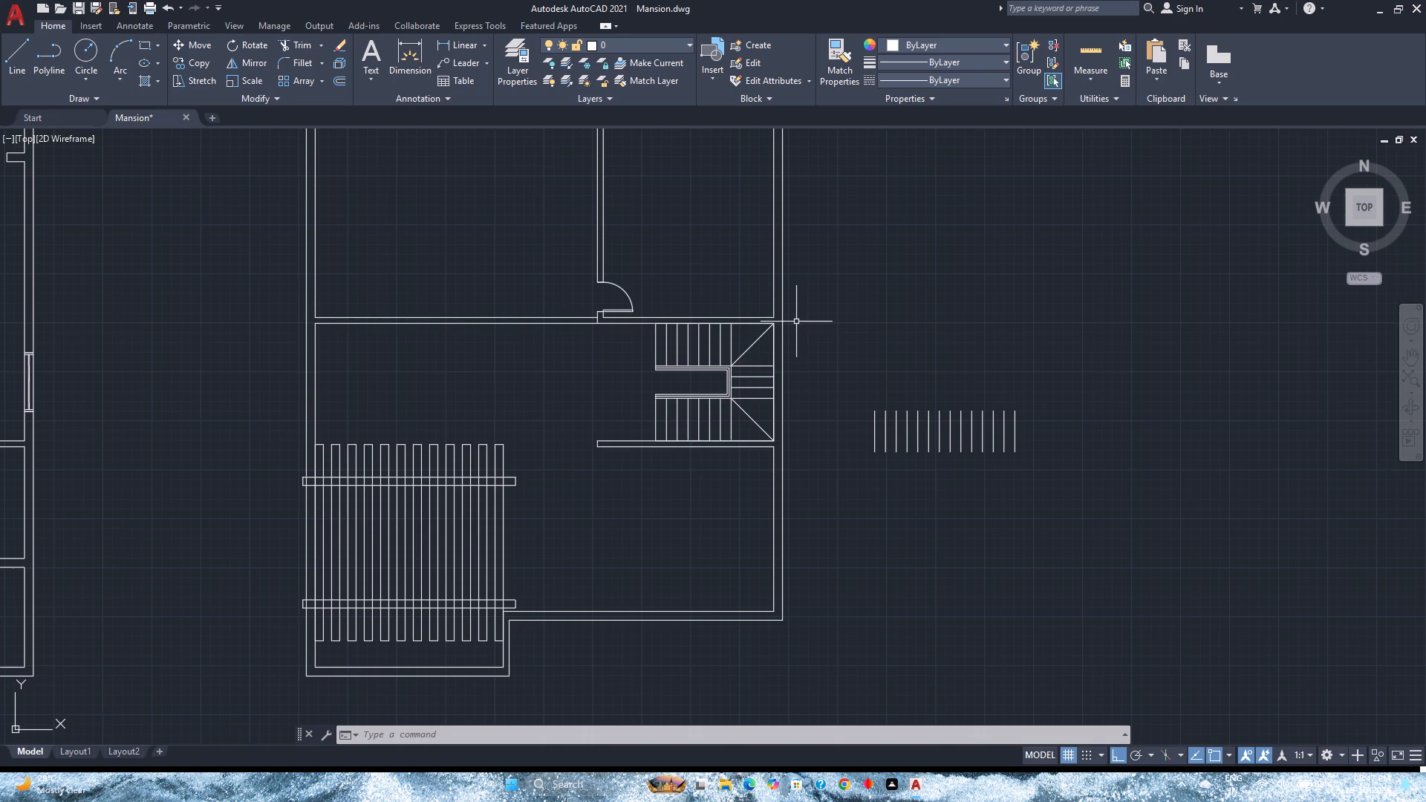
pyautogui.click(734, 376)
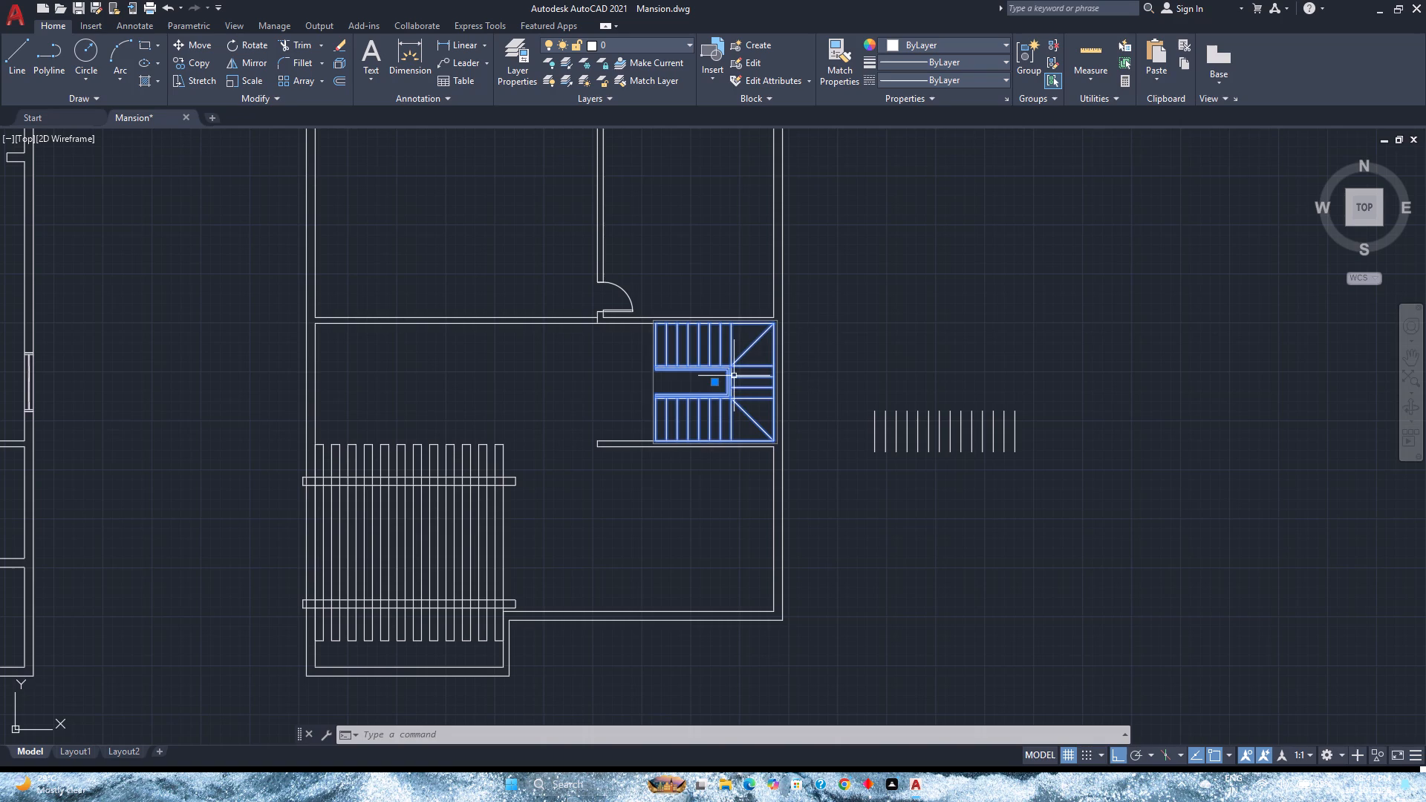
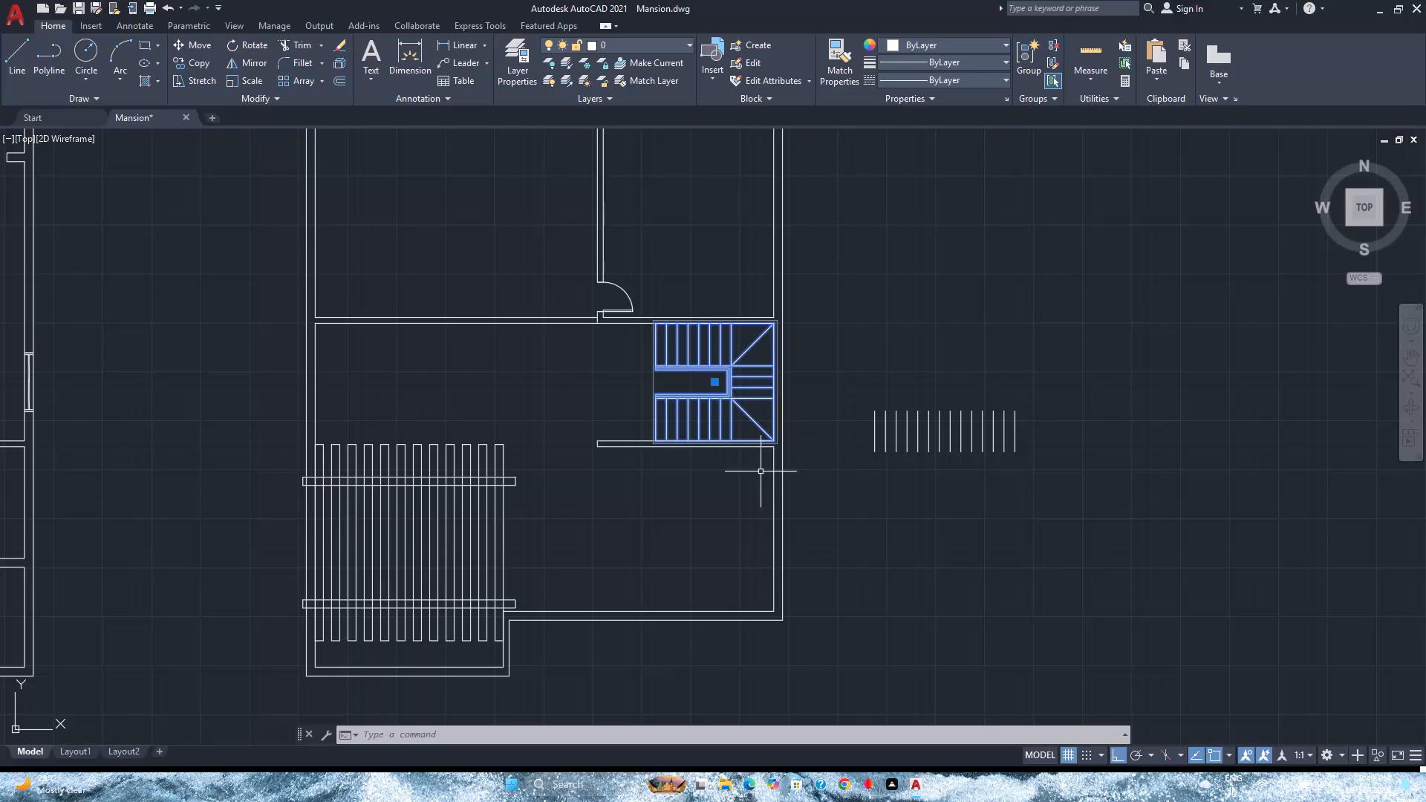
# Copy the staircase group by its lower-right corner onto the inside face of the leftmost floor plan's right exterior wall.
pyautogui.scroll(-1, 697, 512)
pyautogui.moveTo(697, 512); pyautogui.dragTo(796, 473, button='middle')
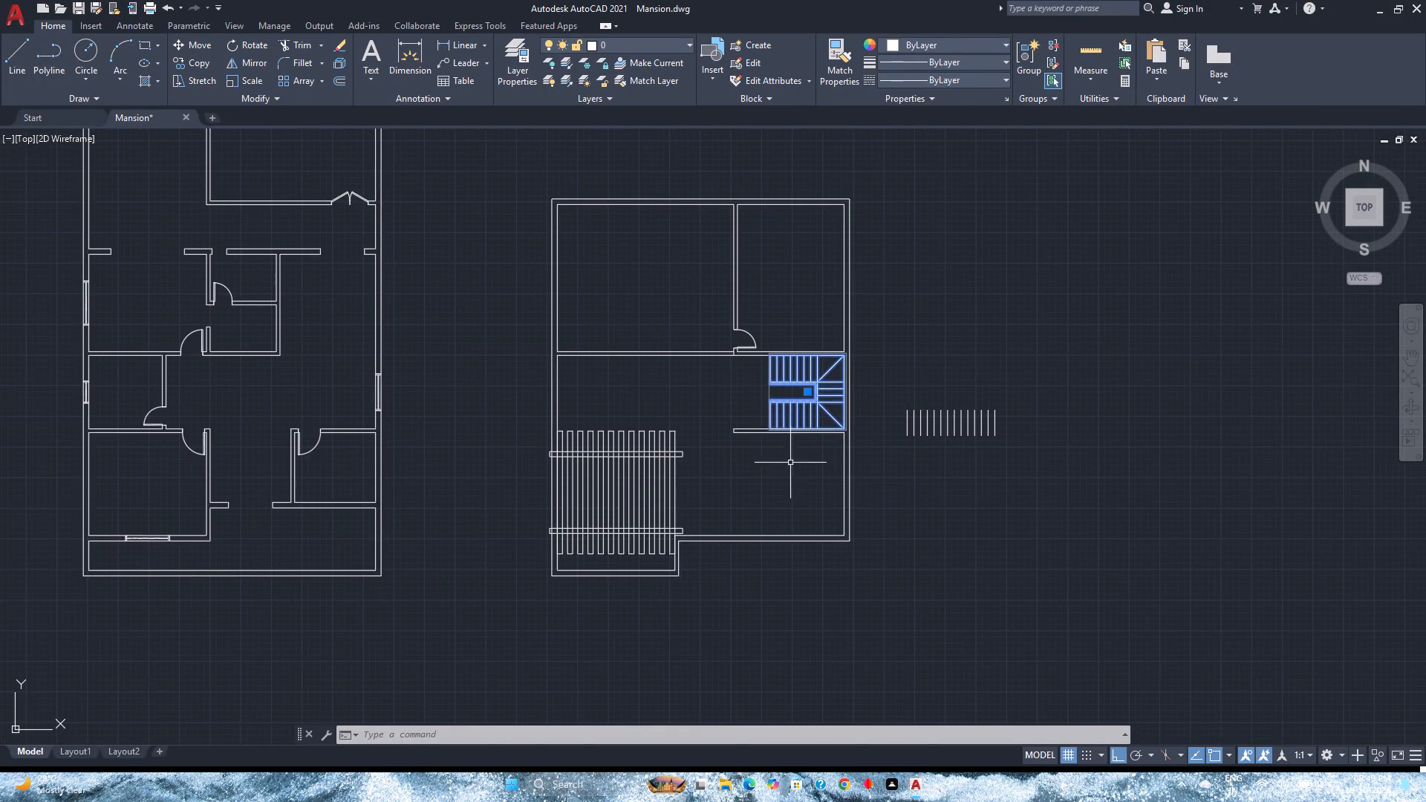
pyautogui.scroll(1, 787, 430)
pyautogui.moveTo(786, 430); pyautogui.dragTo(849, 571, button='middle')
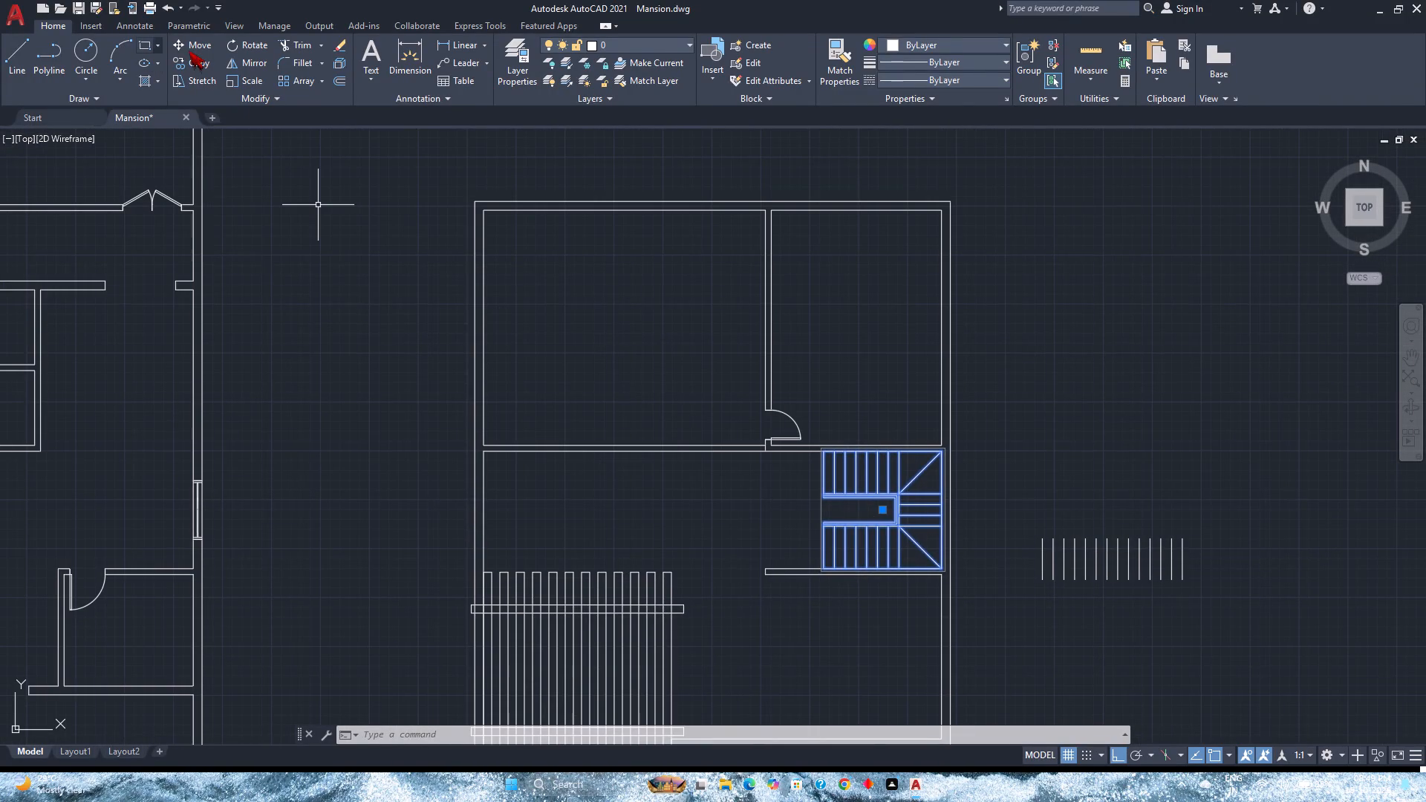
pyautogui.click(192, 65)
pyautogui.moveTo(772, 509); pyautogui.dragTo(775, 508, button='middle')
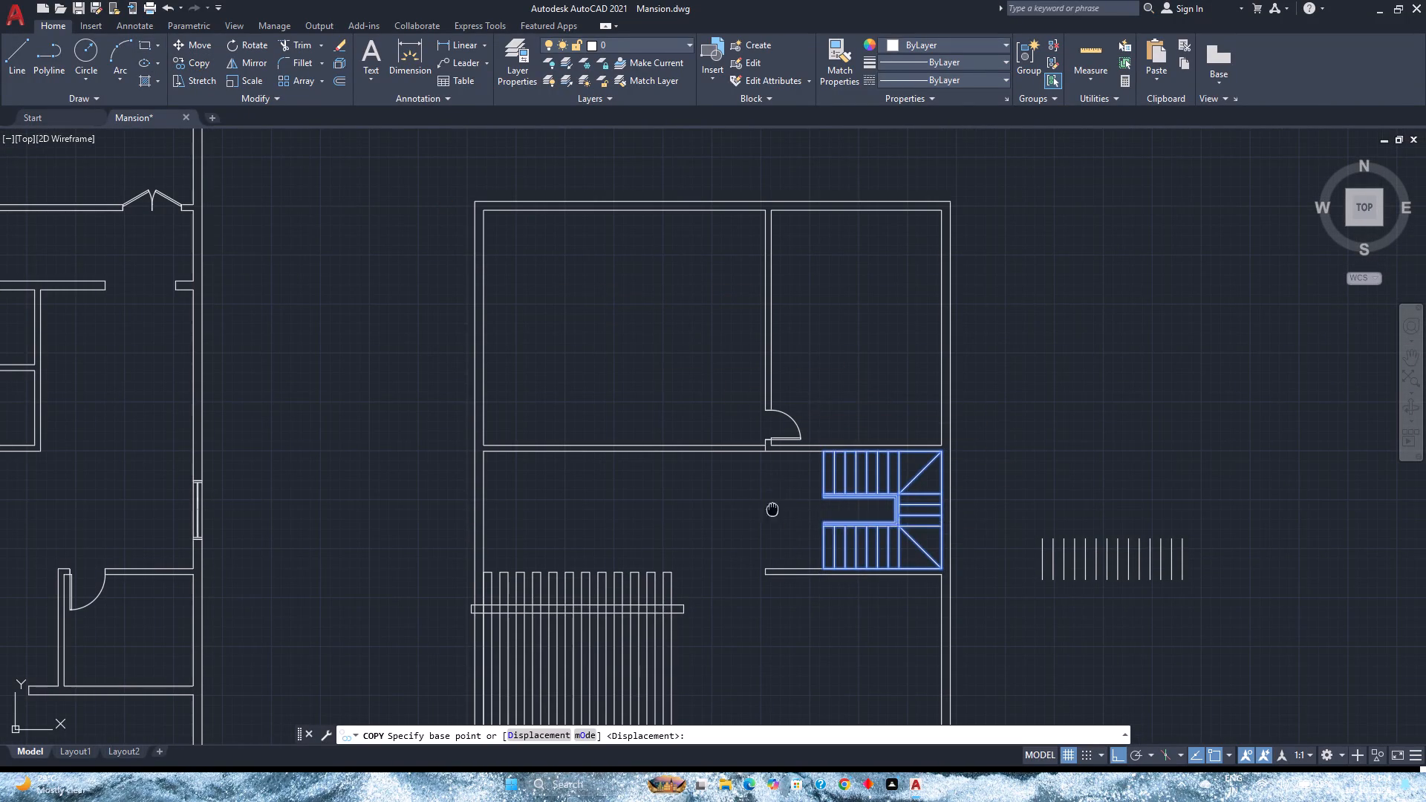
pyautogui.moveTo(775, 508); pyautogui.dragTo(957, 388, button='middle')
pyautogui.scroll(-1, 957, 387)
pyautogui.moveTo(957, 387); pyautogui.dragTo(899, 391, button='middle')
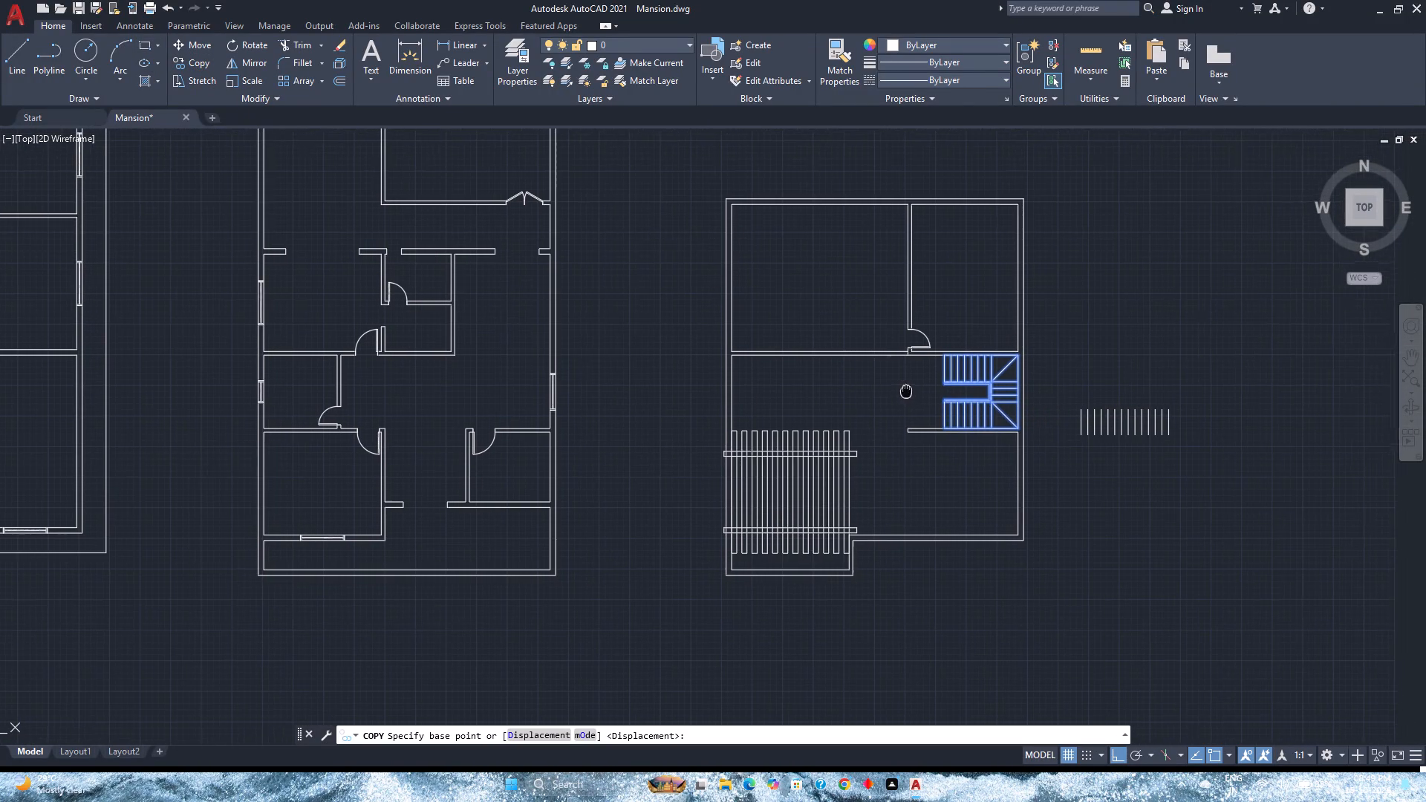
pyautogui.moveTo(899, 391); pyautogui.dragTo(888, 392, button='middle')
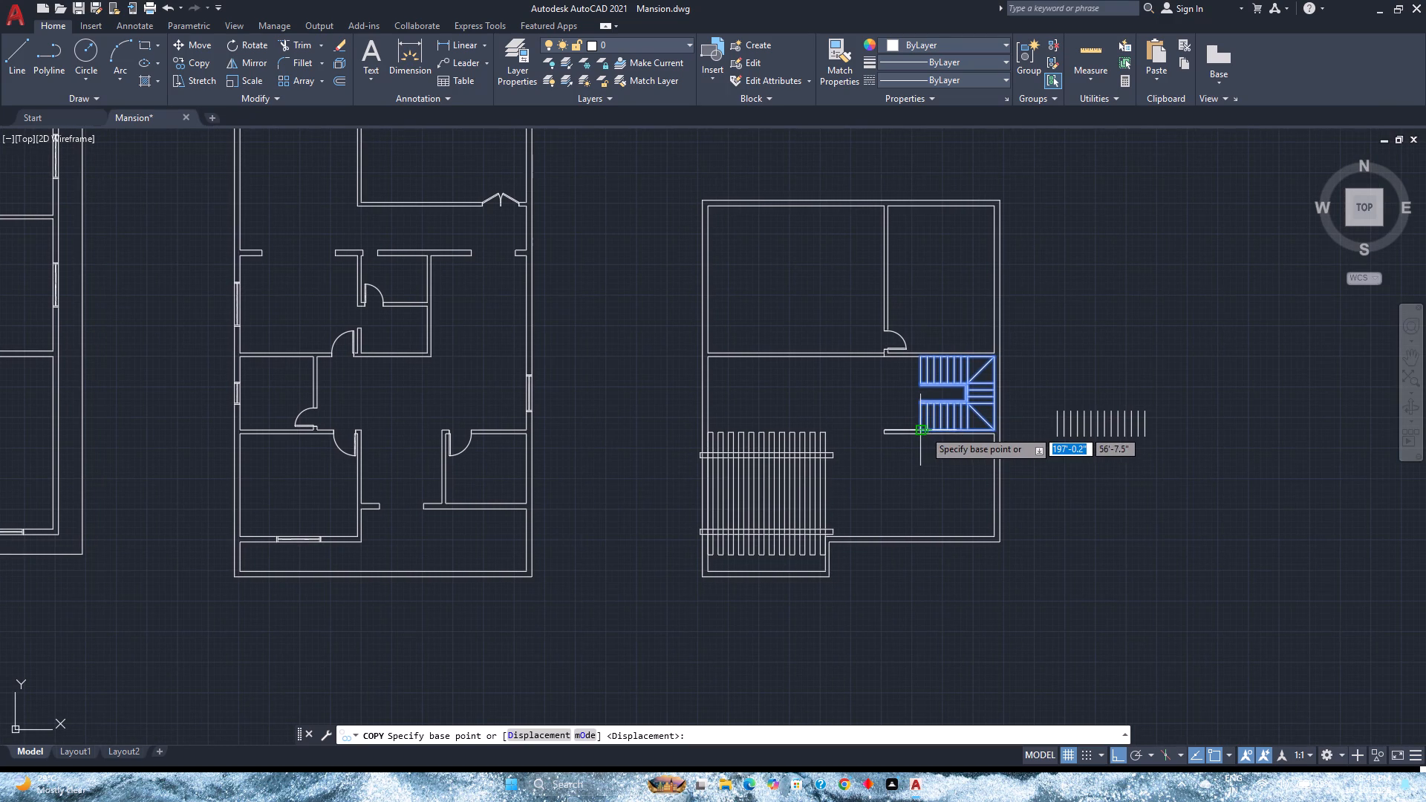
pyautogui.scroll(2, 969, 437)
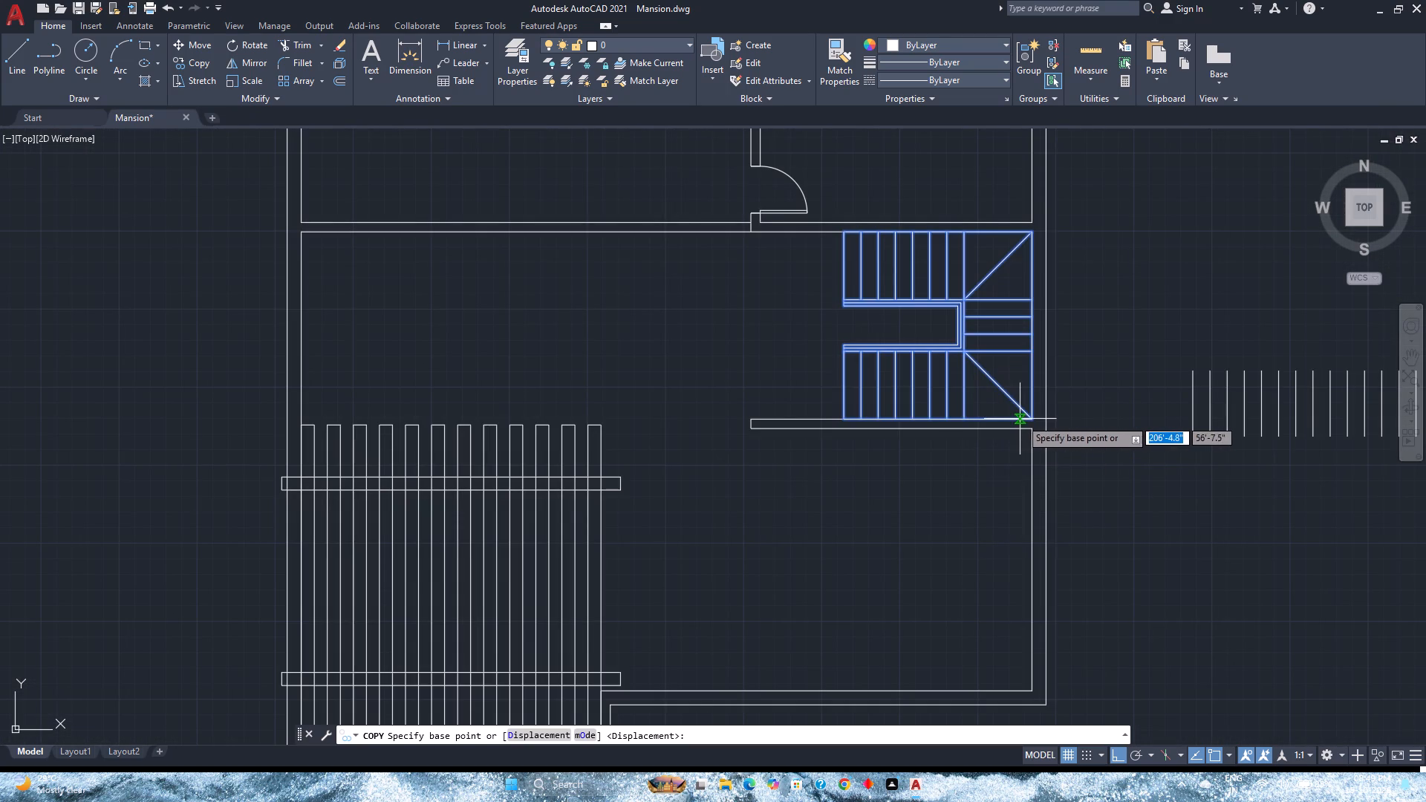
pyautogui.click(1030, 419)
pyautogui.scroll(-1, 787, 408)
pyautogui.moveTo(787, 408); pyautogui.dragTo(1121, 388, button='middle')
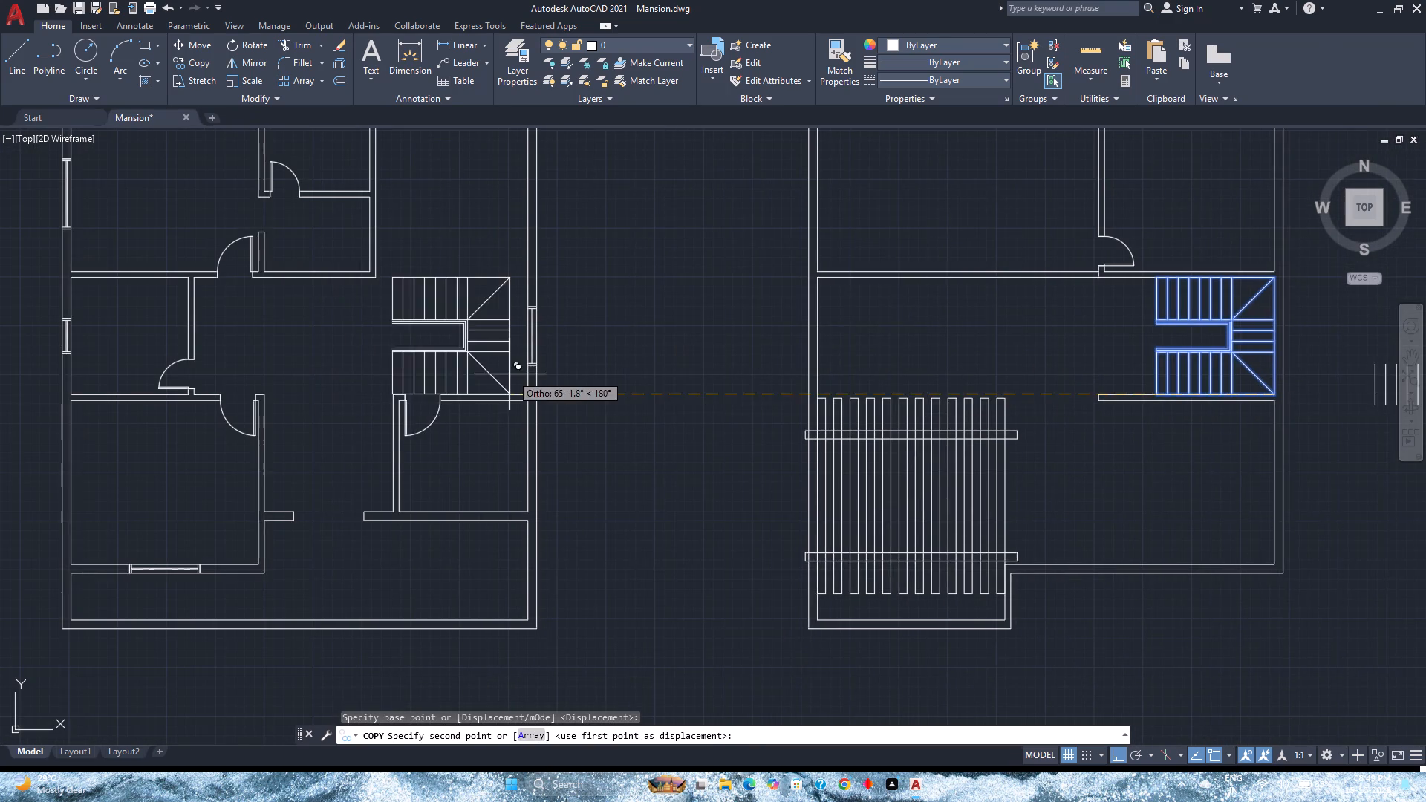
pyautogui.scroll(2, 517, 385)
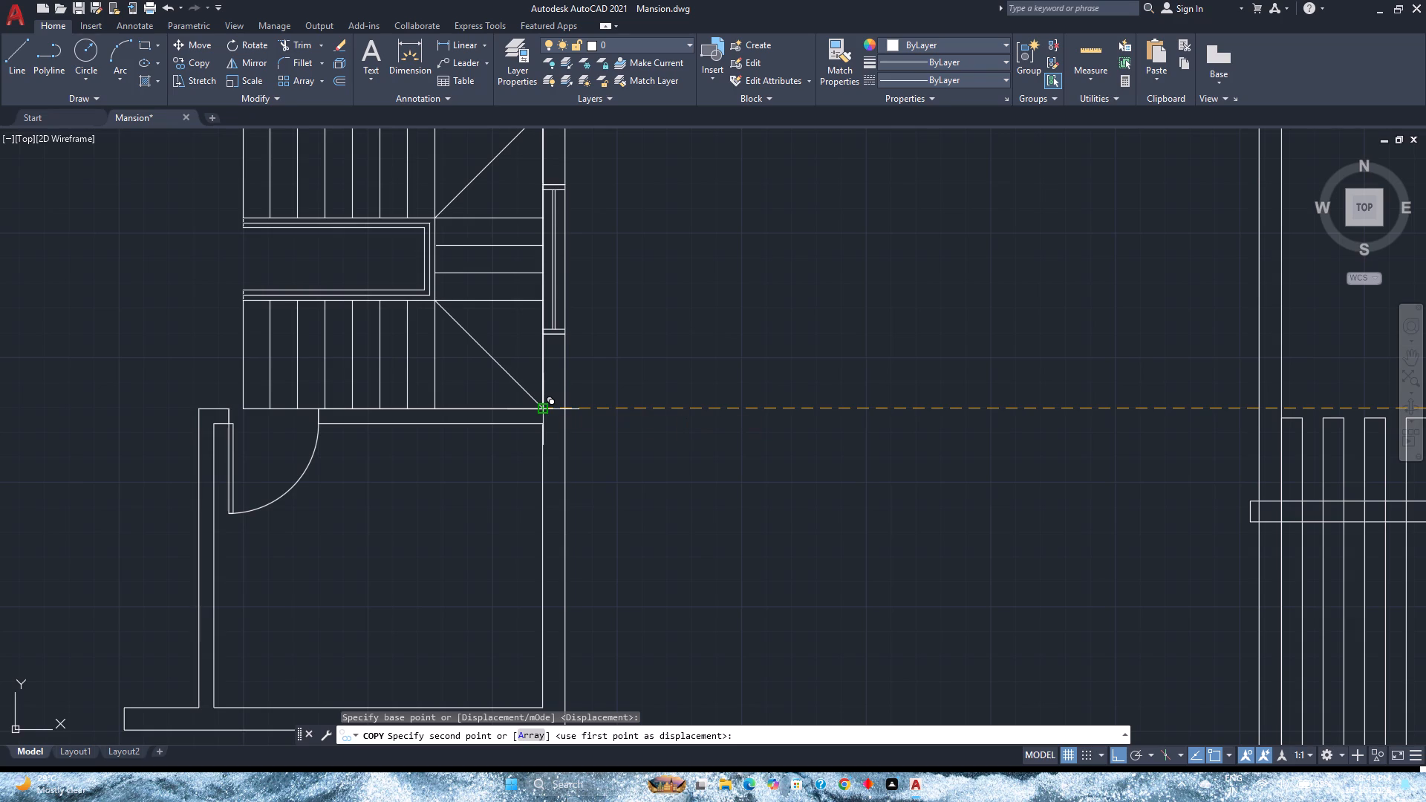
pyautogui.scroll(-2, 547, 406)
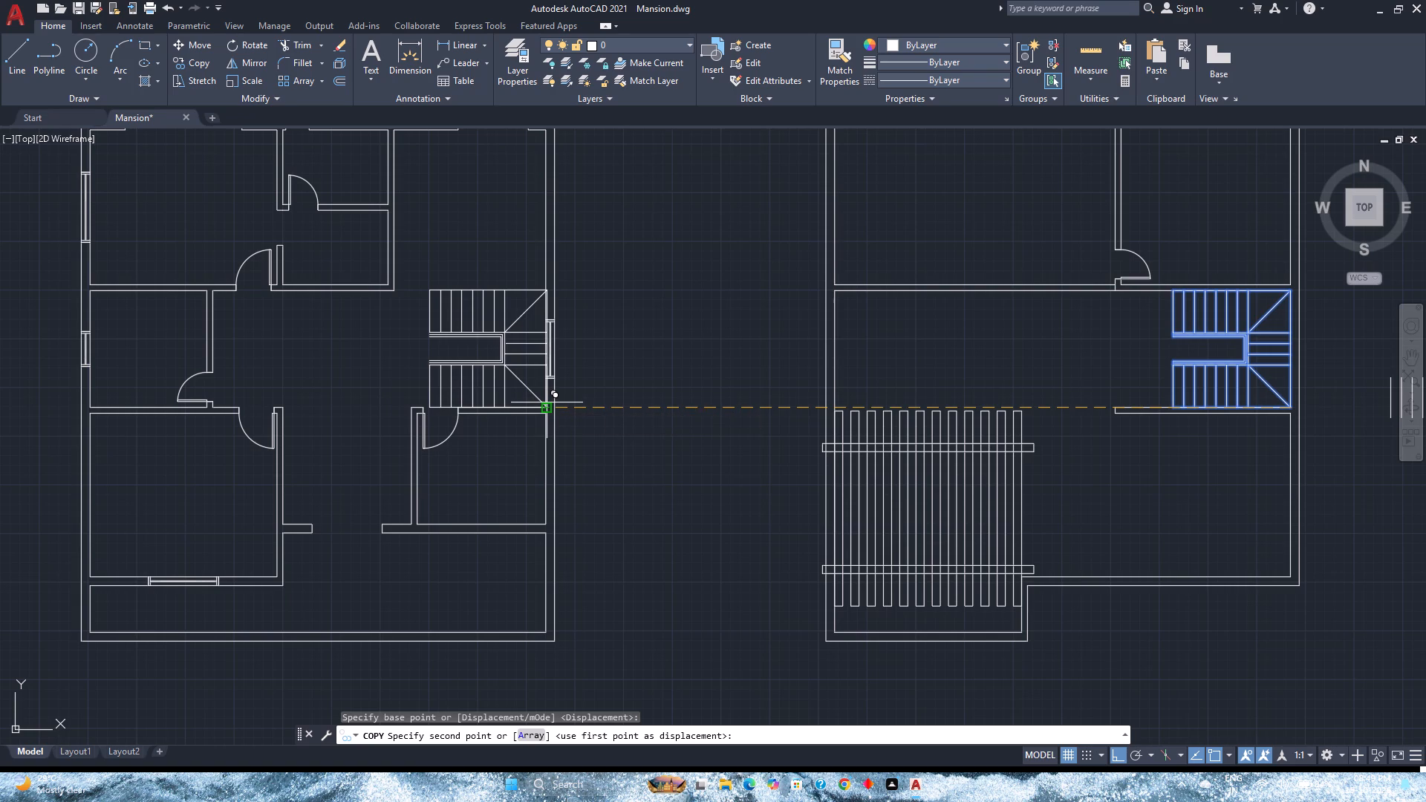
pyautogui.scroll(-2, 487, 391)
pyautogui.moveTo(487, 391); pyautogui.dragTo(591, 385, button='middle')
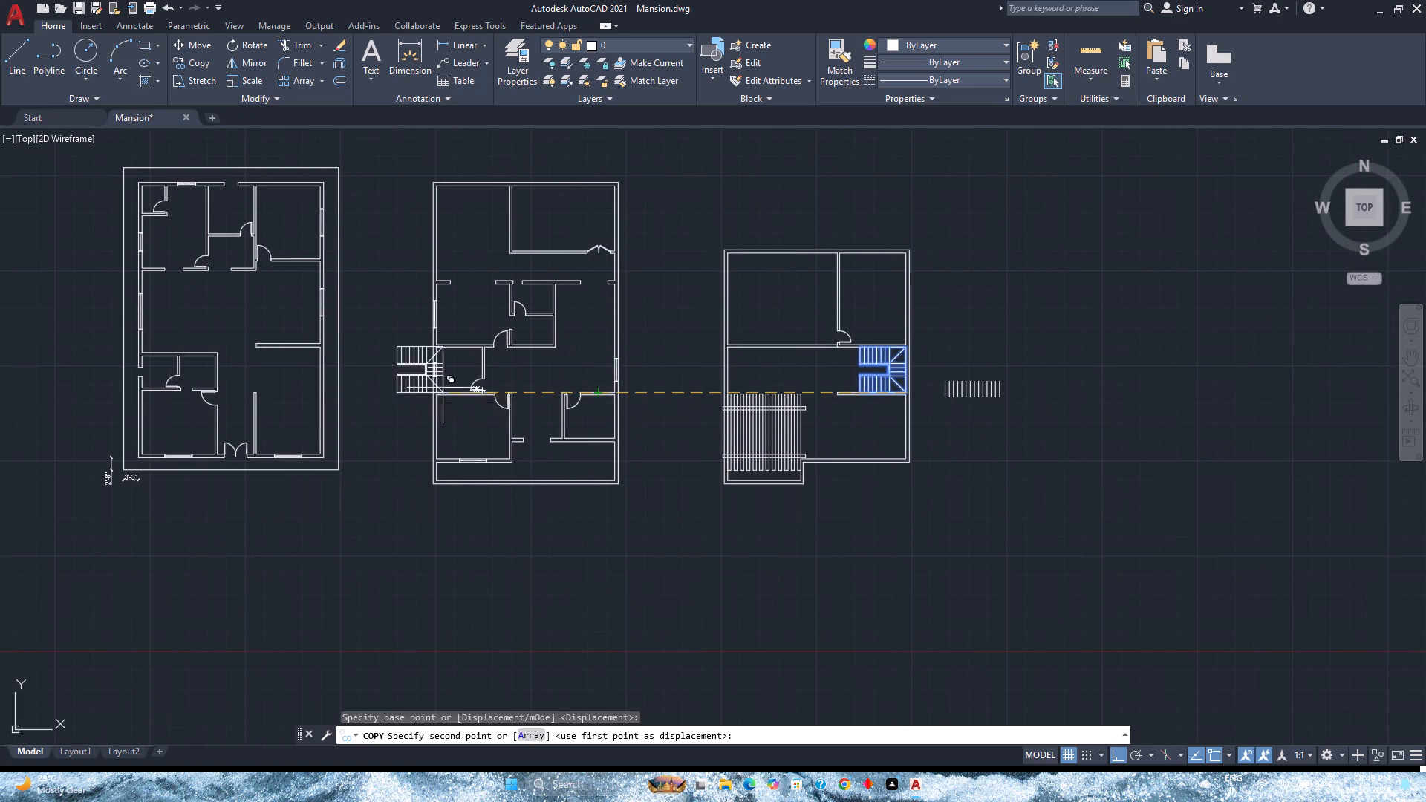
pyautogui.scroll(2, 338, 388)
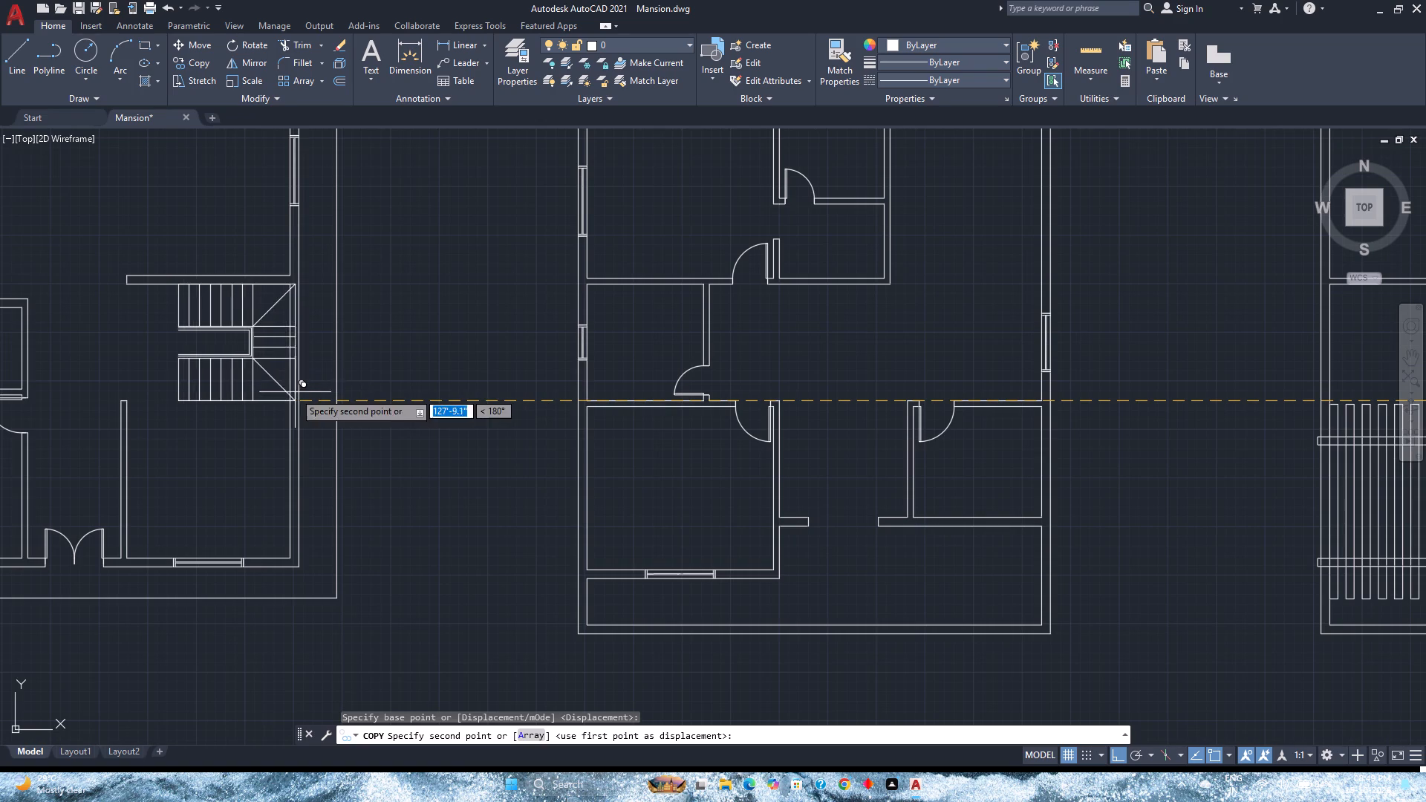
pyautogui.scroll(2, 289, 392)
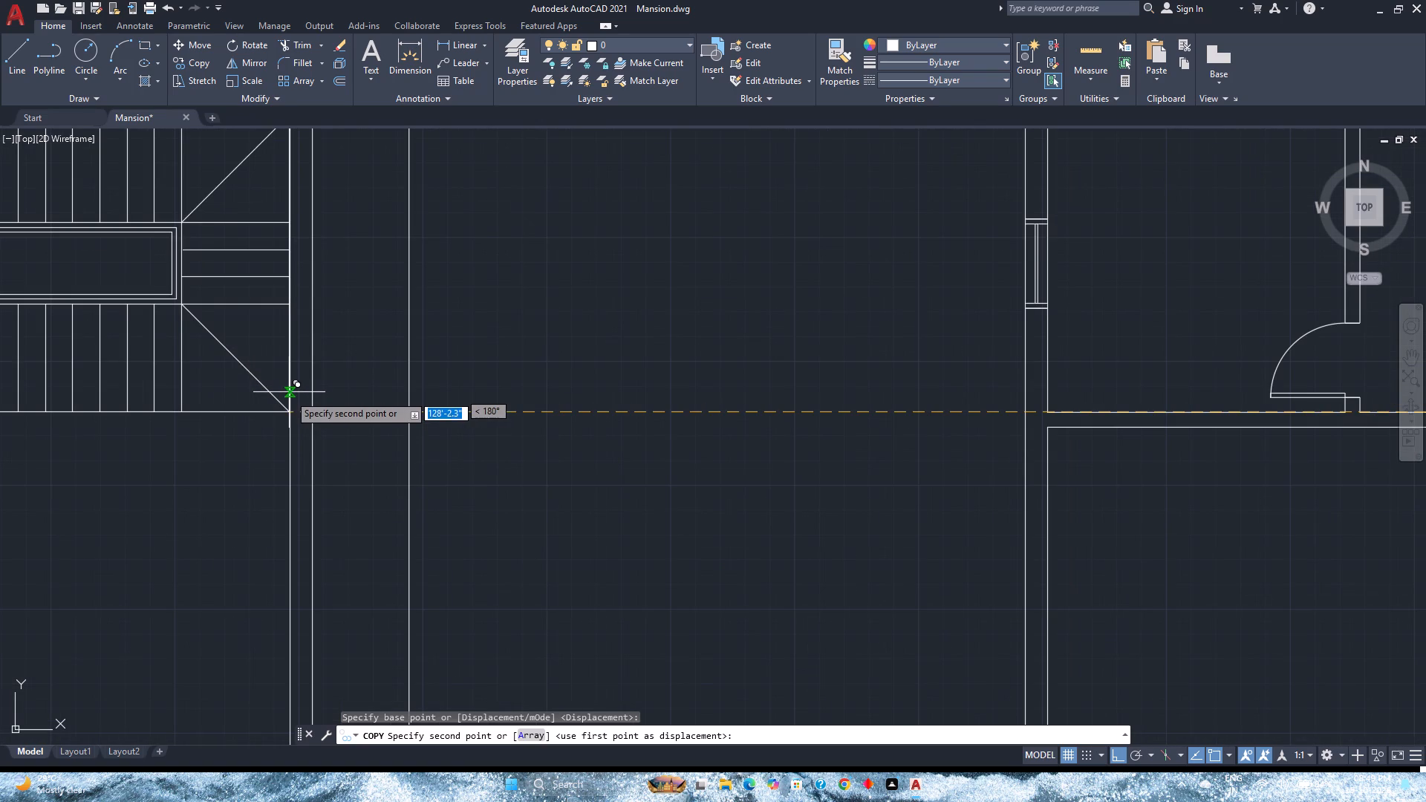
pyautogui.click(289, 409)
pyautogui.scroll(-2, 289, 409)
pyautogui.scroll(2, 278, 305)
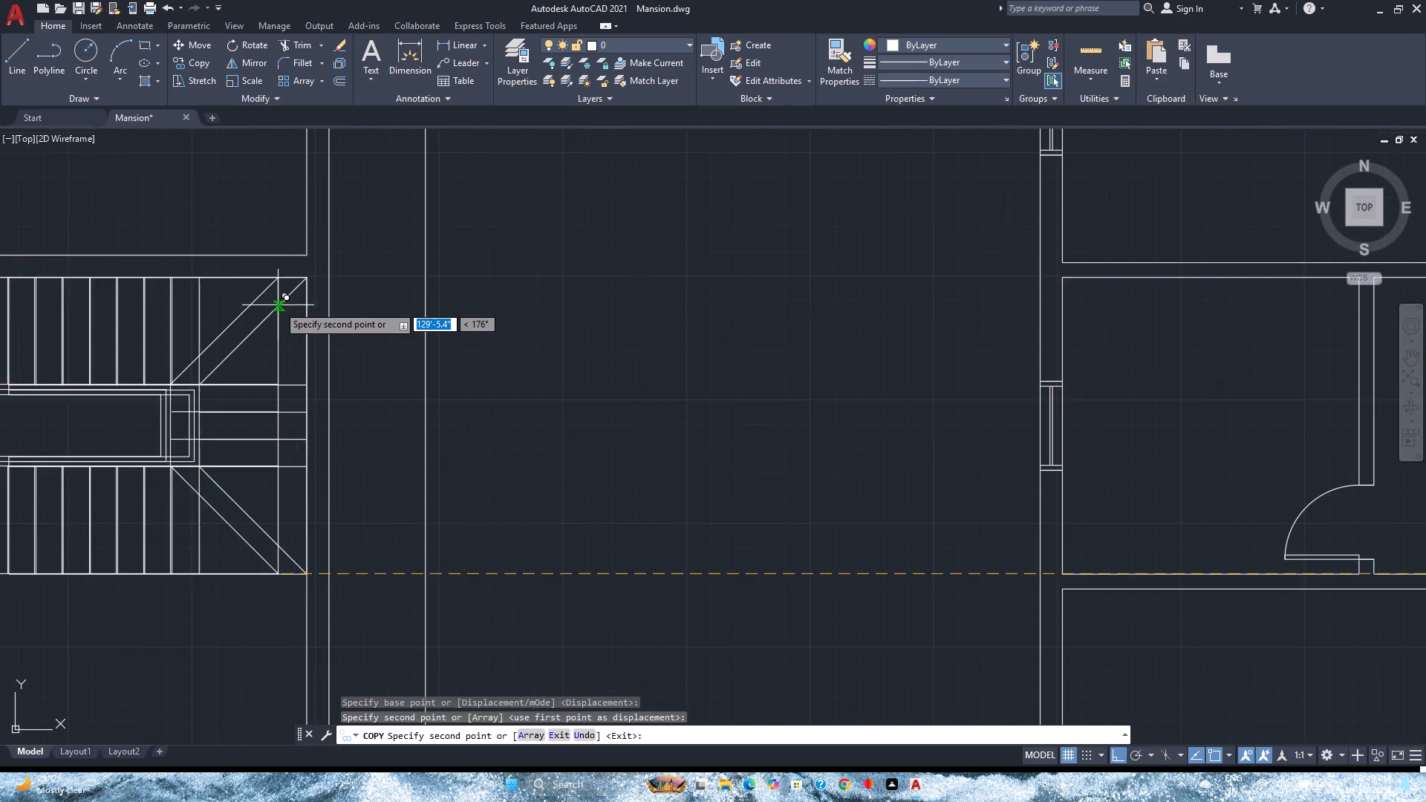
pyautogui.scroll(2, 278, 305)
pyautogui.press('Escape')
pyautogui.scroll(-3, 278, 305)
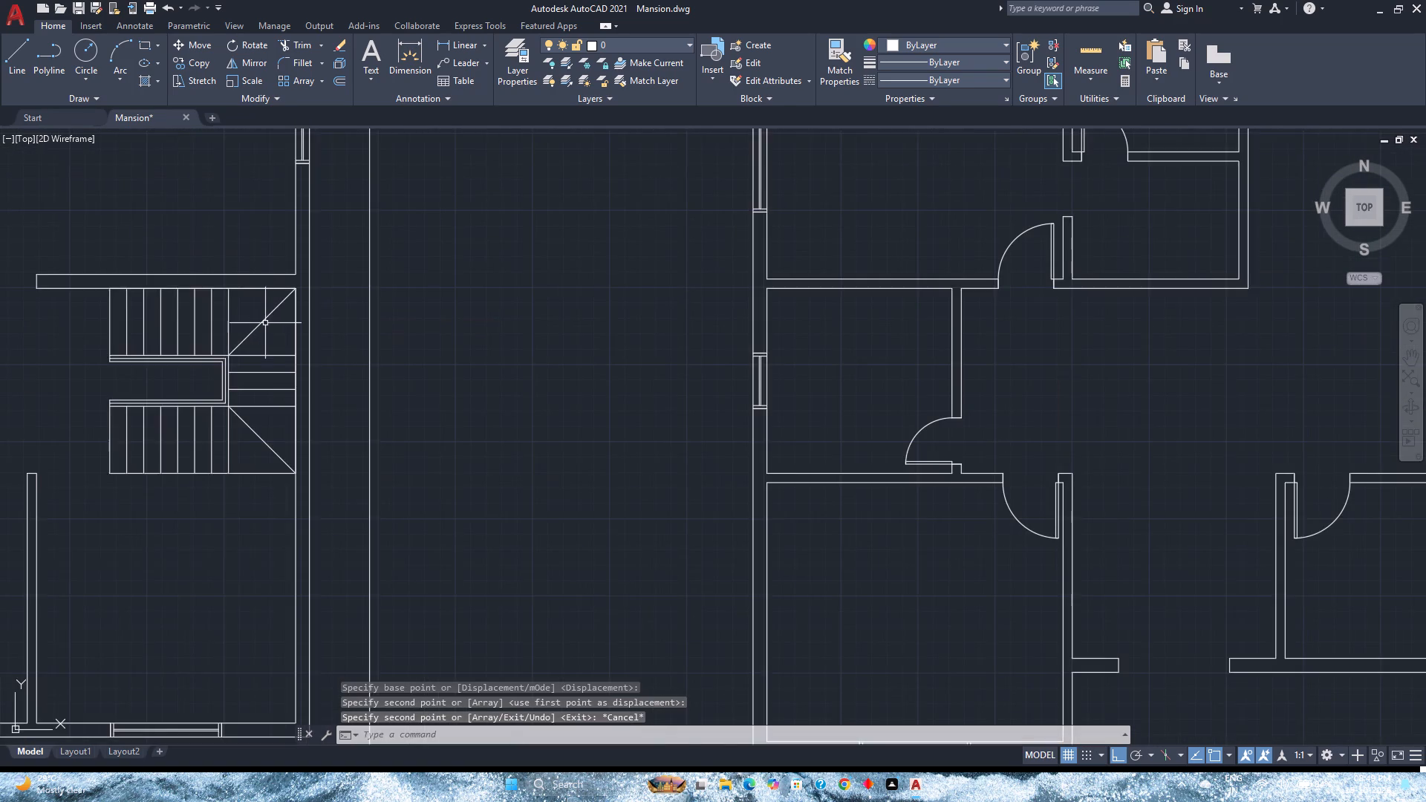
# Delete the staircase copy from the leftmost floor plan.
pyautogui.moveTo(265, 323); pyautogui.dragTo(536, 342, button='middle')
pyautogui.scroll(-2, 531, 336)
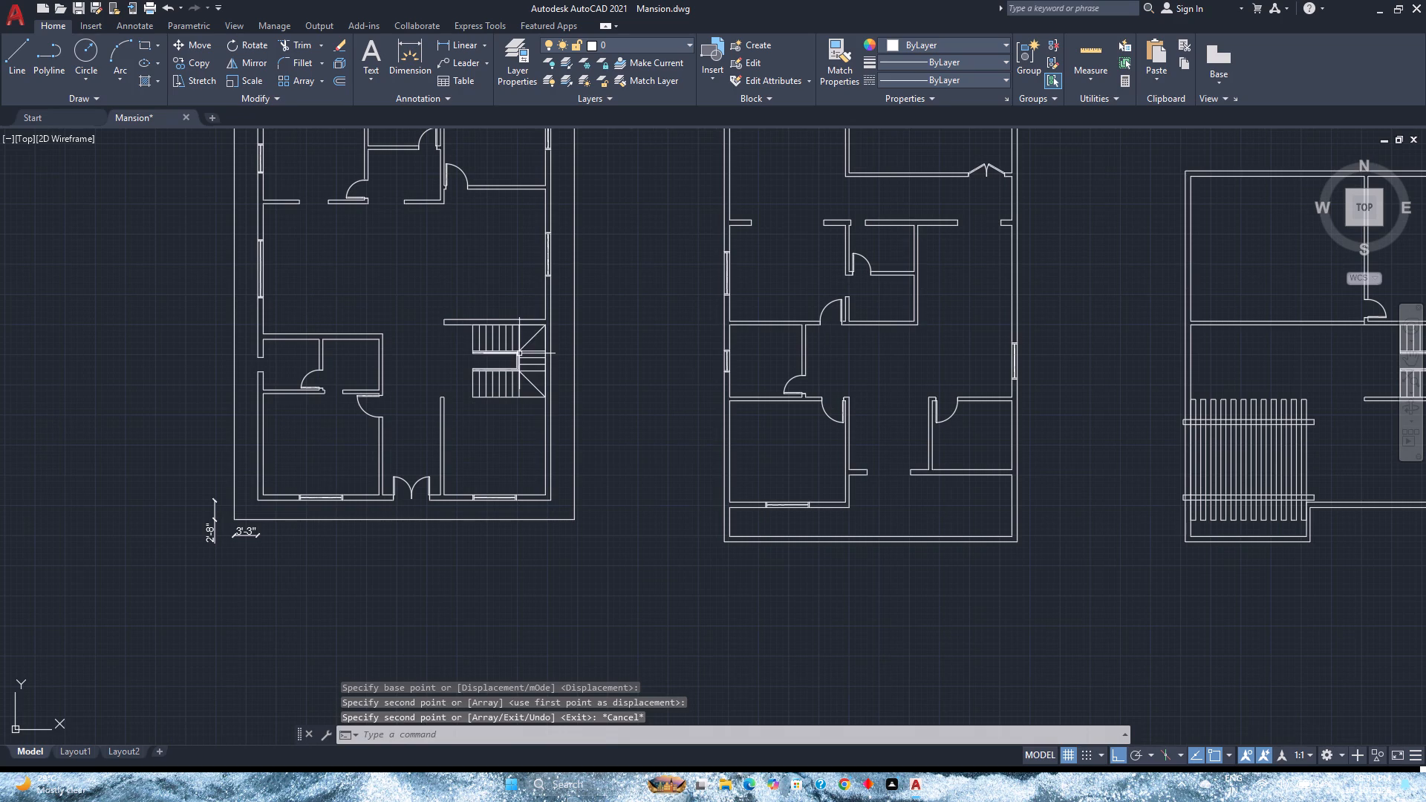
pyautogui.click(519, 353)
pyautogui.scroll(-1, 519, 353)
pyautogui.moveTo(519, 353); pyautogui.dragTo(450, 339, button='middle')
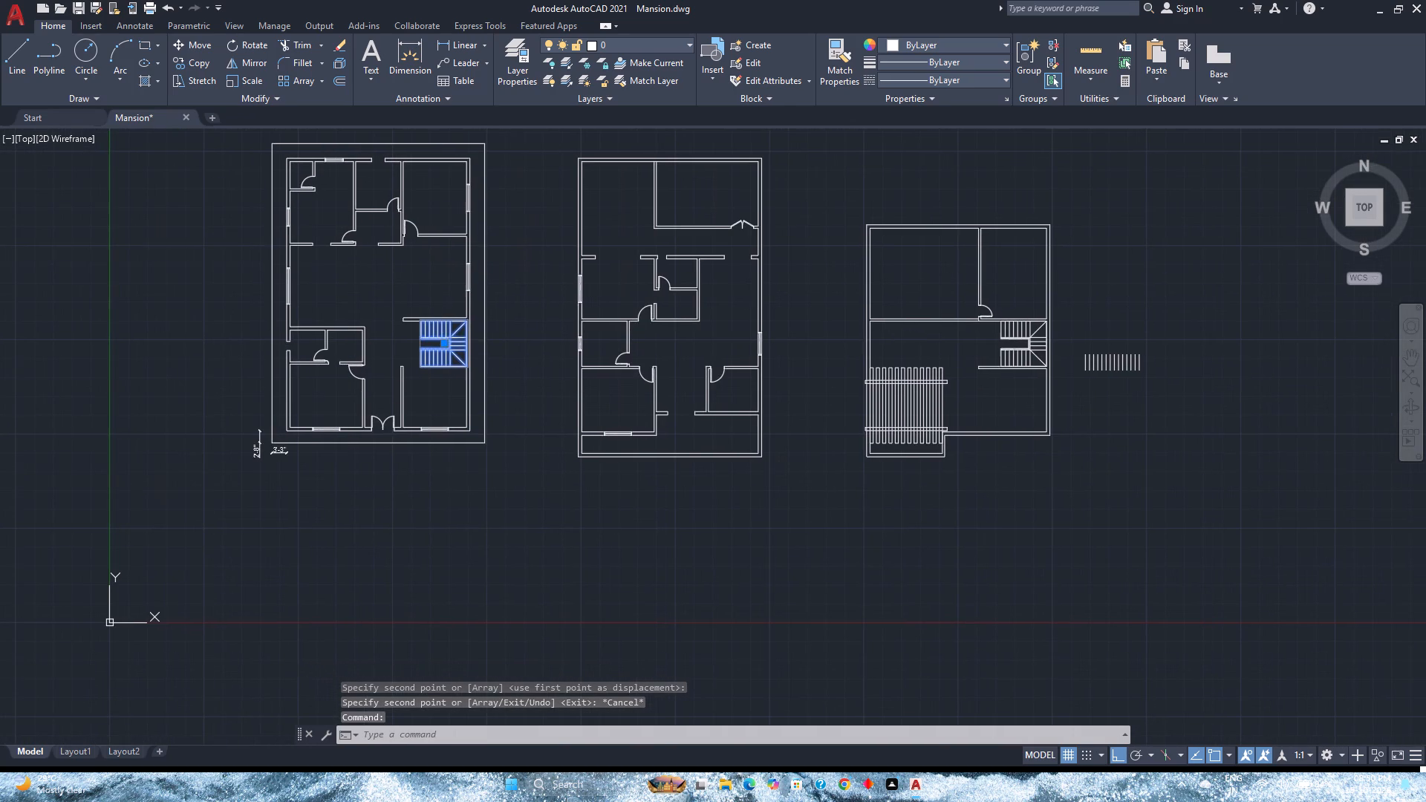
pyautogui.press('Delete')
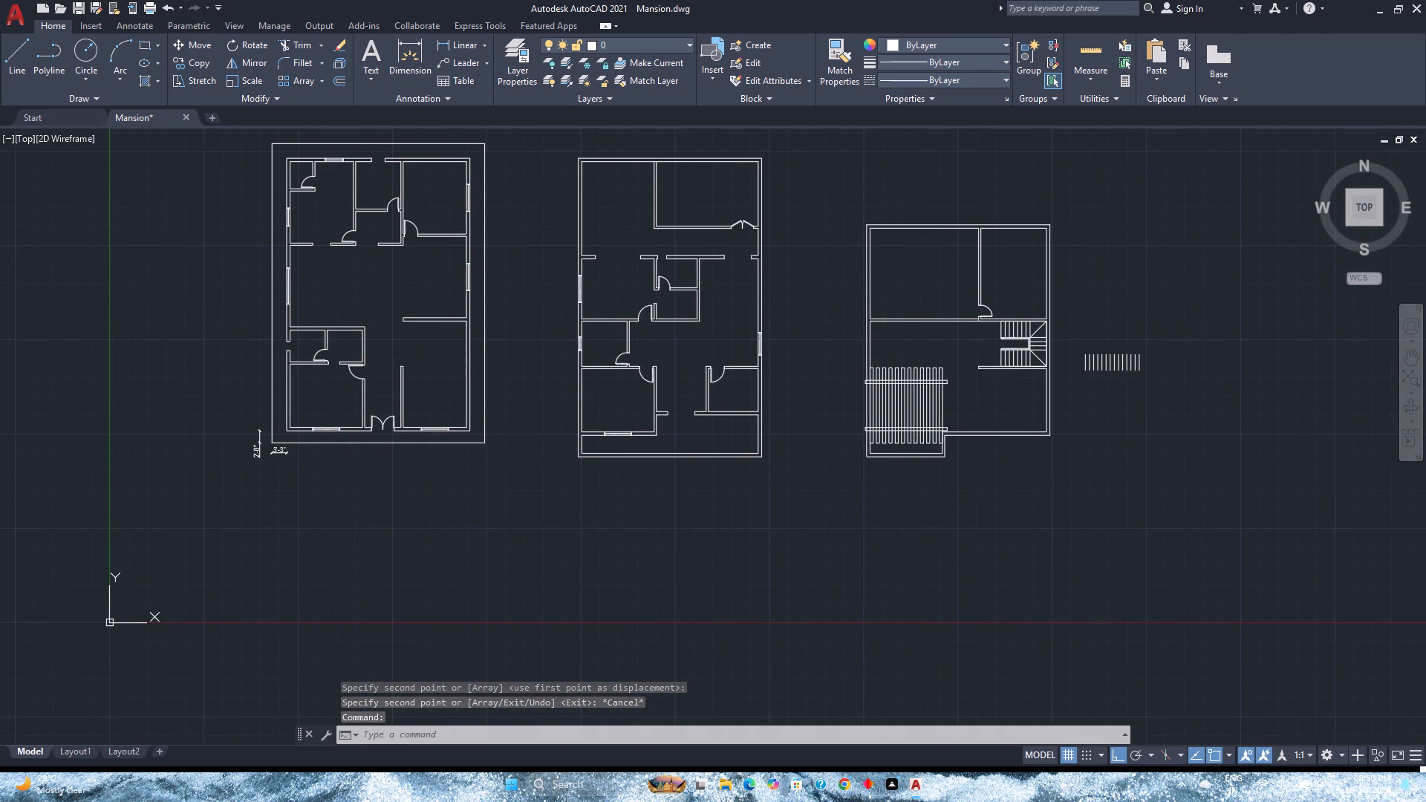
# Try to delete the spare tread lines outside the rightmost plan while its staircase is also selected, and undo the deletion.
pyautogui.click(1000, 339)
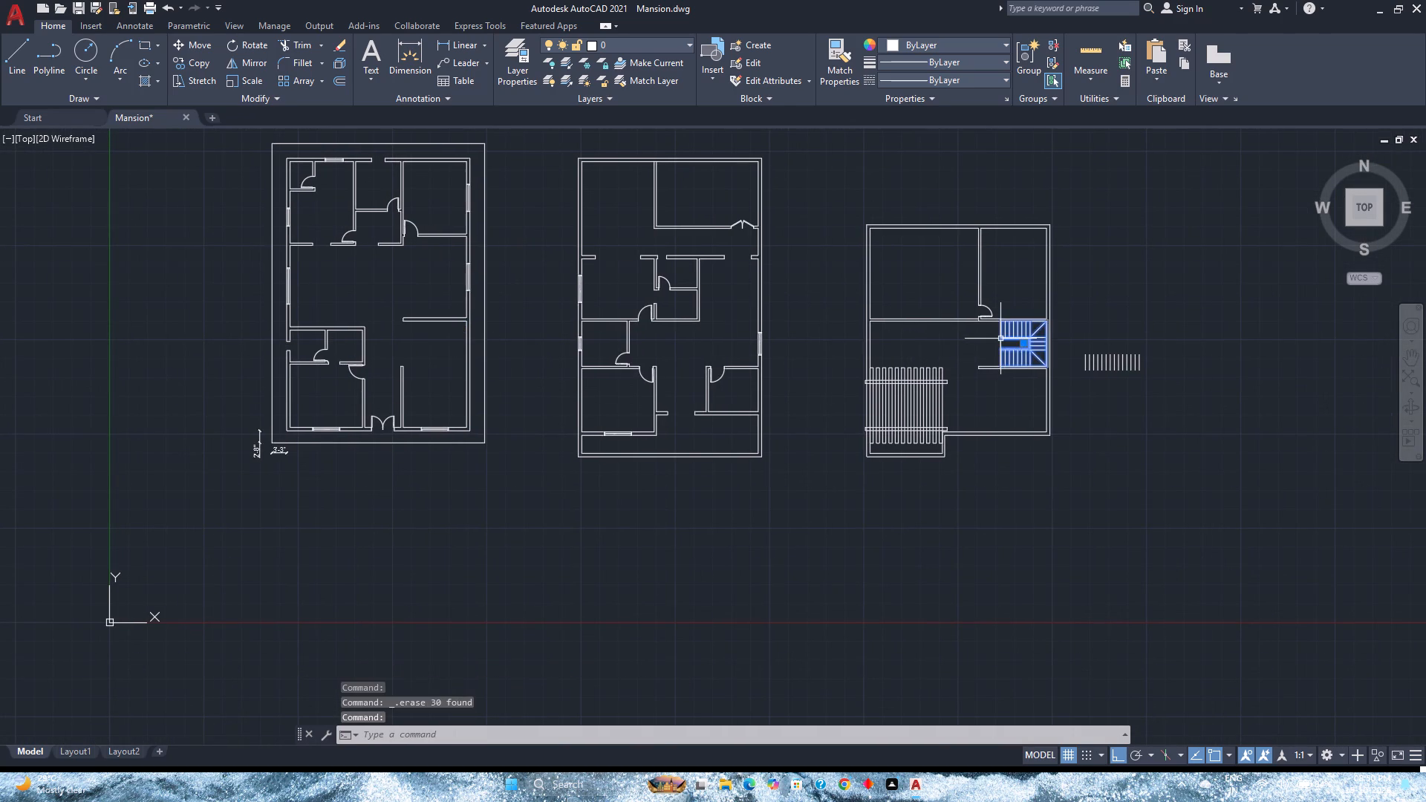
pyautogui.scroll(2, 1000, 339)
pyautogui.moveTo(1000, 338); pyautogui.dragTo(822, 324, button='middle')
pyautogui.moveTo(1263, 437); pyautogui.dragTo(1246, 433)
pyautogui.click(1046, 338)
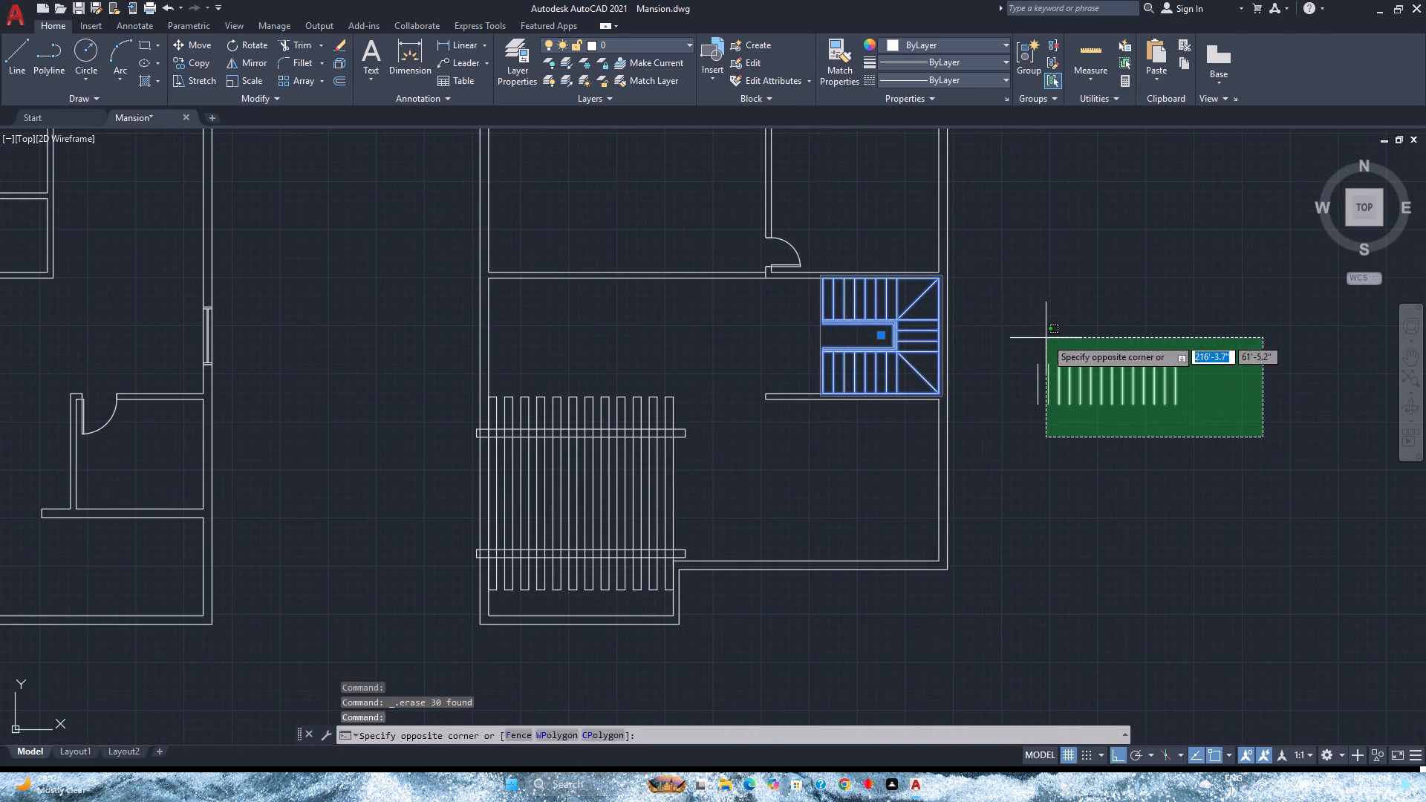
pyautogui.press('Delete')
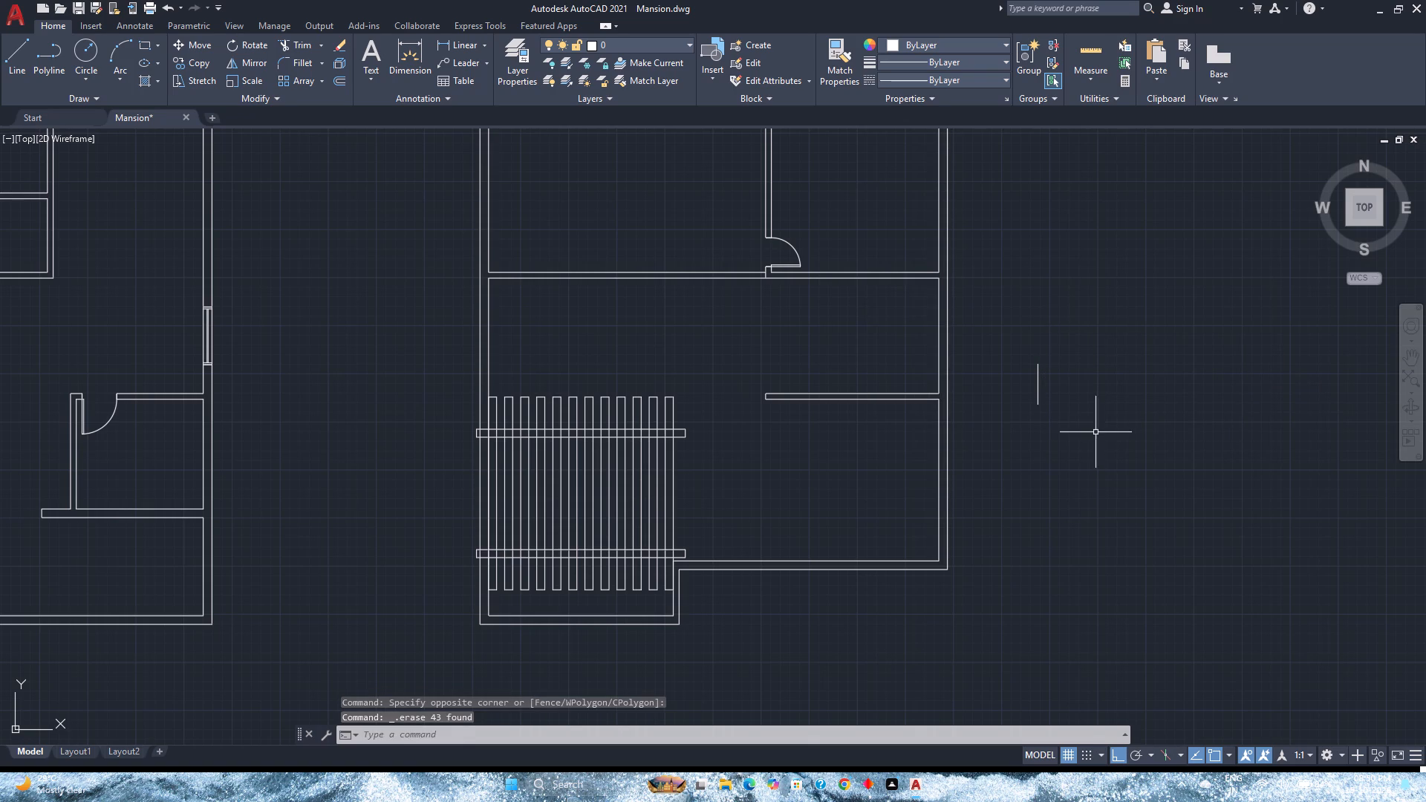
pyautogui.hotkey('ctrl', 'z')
# Delete the whole row of spare tread lines outside the rightmost floor plan, keeping the staircase.
pyautogui.moveTo(1189, 463); pyautogui.dragTo(1182, 457)
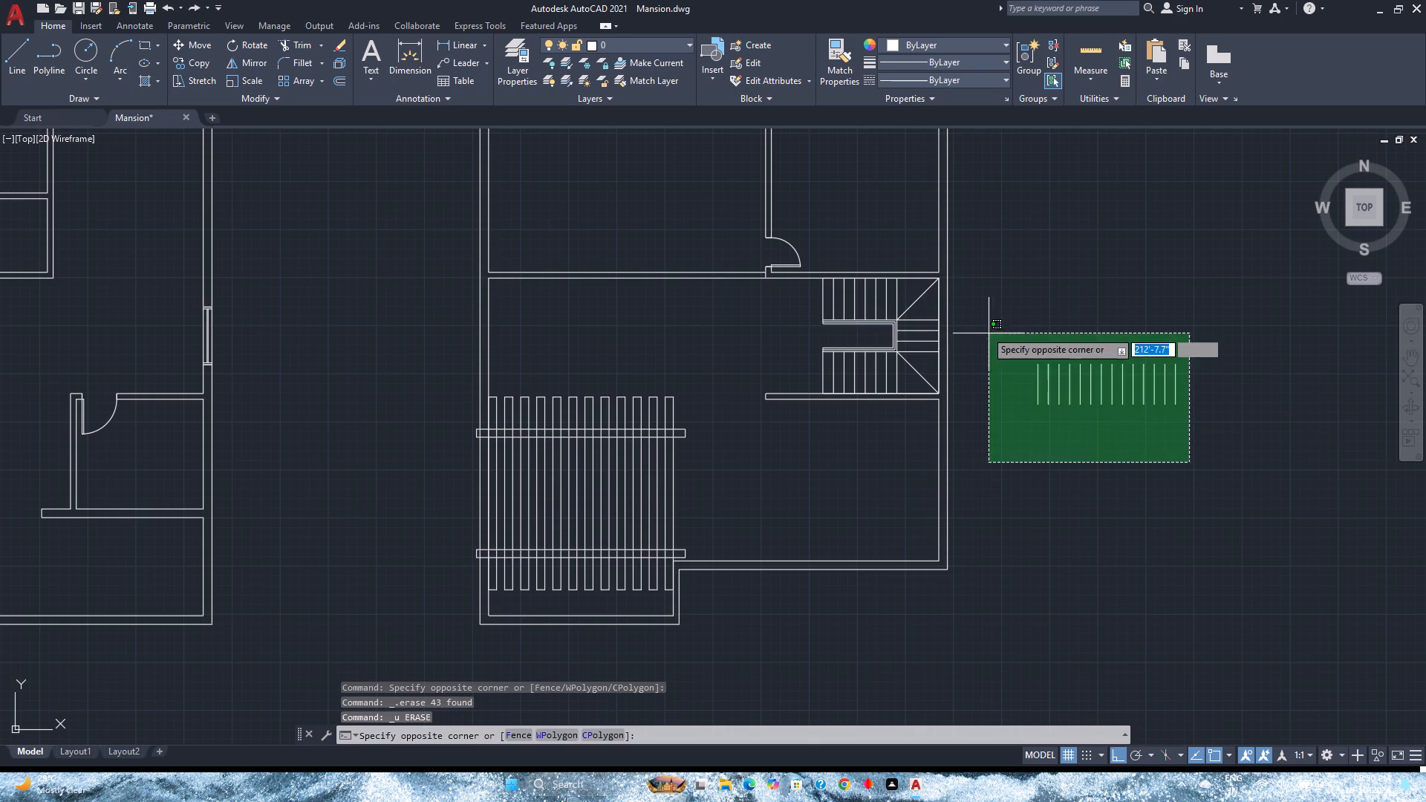
pyautogui.click(979, 322)
pyautogui.press('Delete')
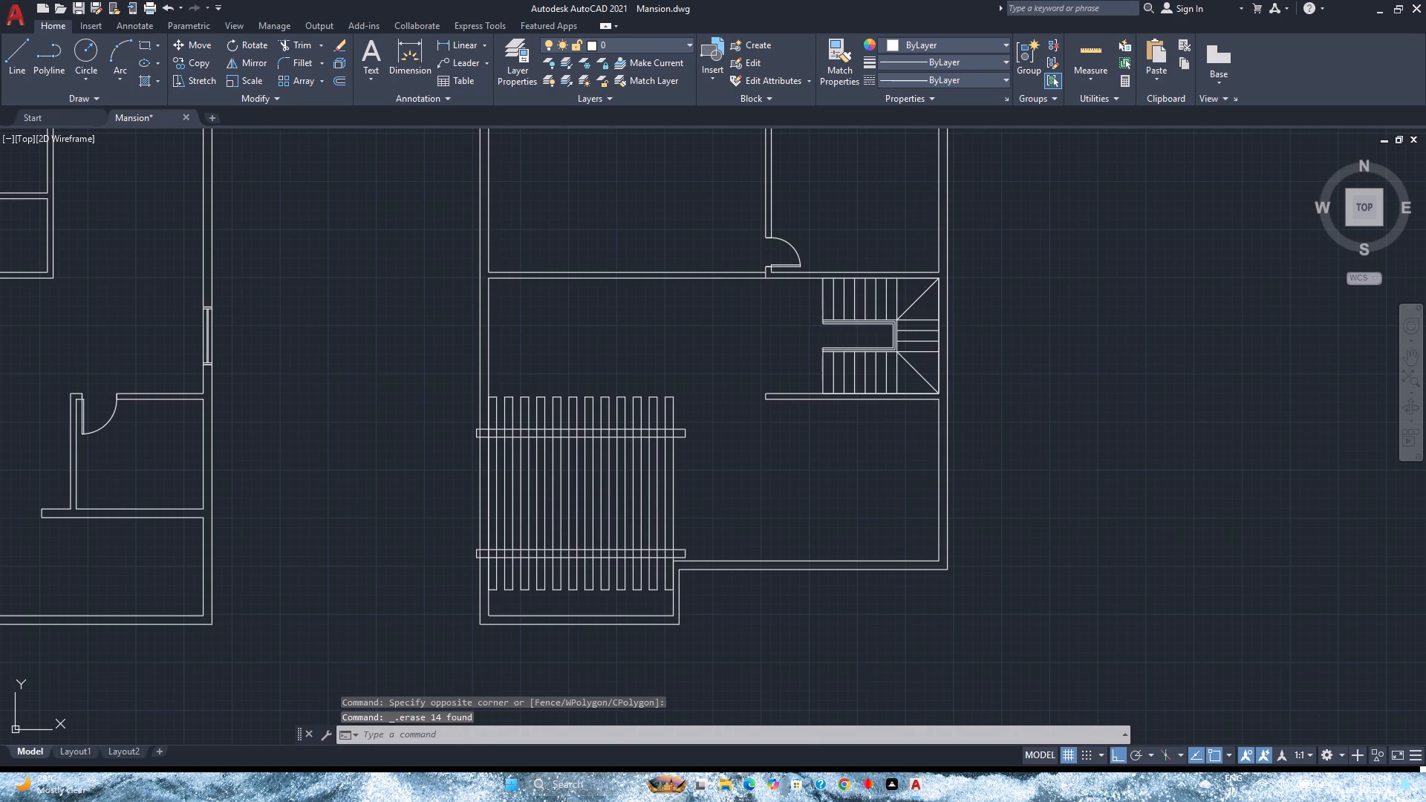
# Ungroup the U-shaped staircase in the rightmost floor plan.
pyautogui.click(902, 339)
pyautogui.click(870, 339)
pyautogui.press('u')
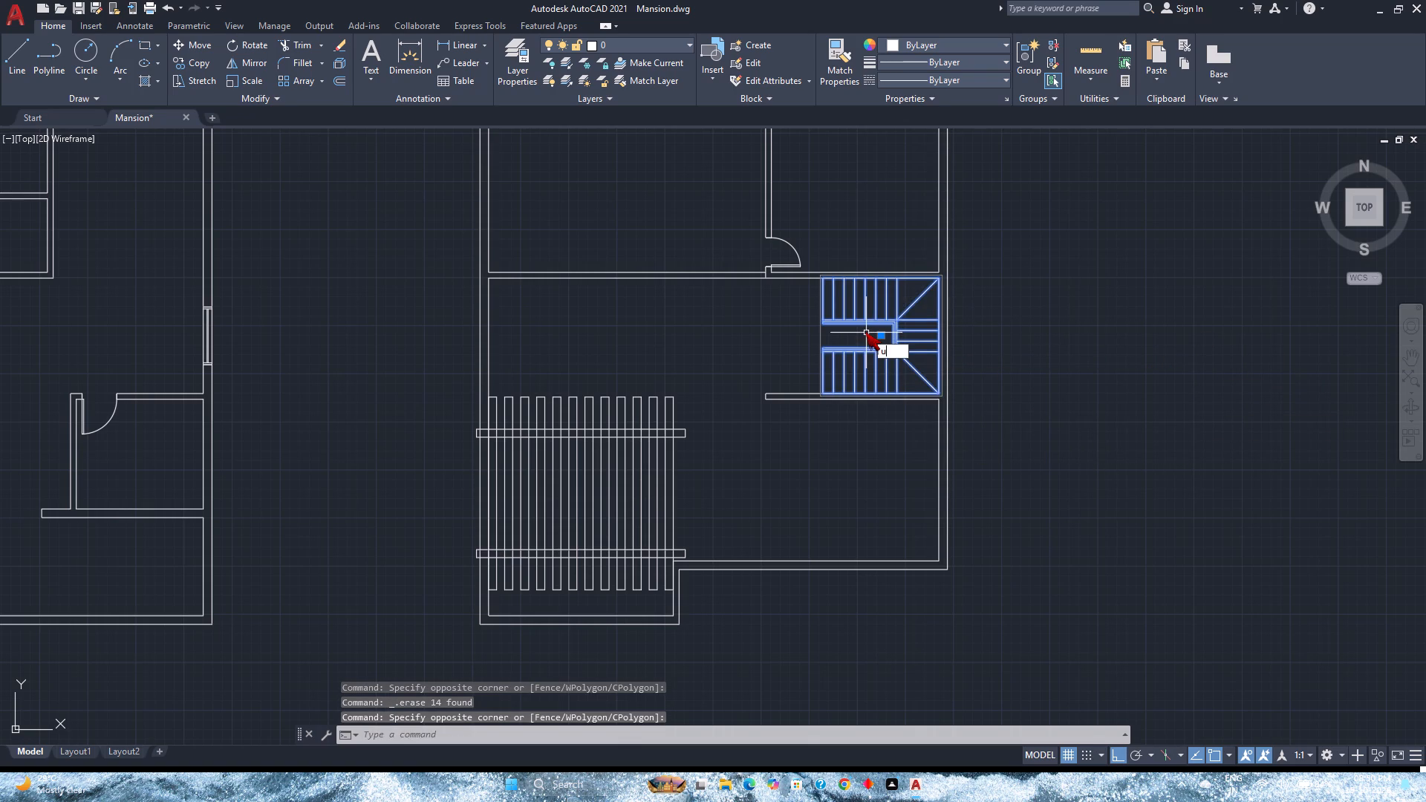
pyautogui.press('n')
pyautogui.press('g')
pyautogui.press('Return')
# Draw a U-shaped centre line through the staircase, from the lower flight's open-end midpoint via both corner diagonals to the upper flight's open end.
pyautogui.scroll(2, 868, 347)
pyautogui.moveTo(868, 347); pyautogui.dragTo(809, 337, button='middle')
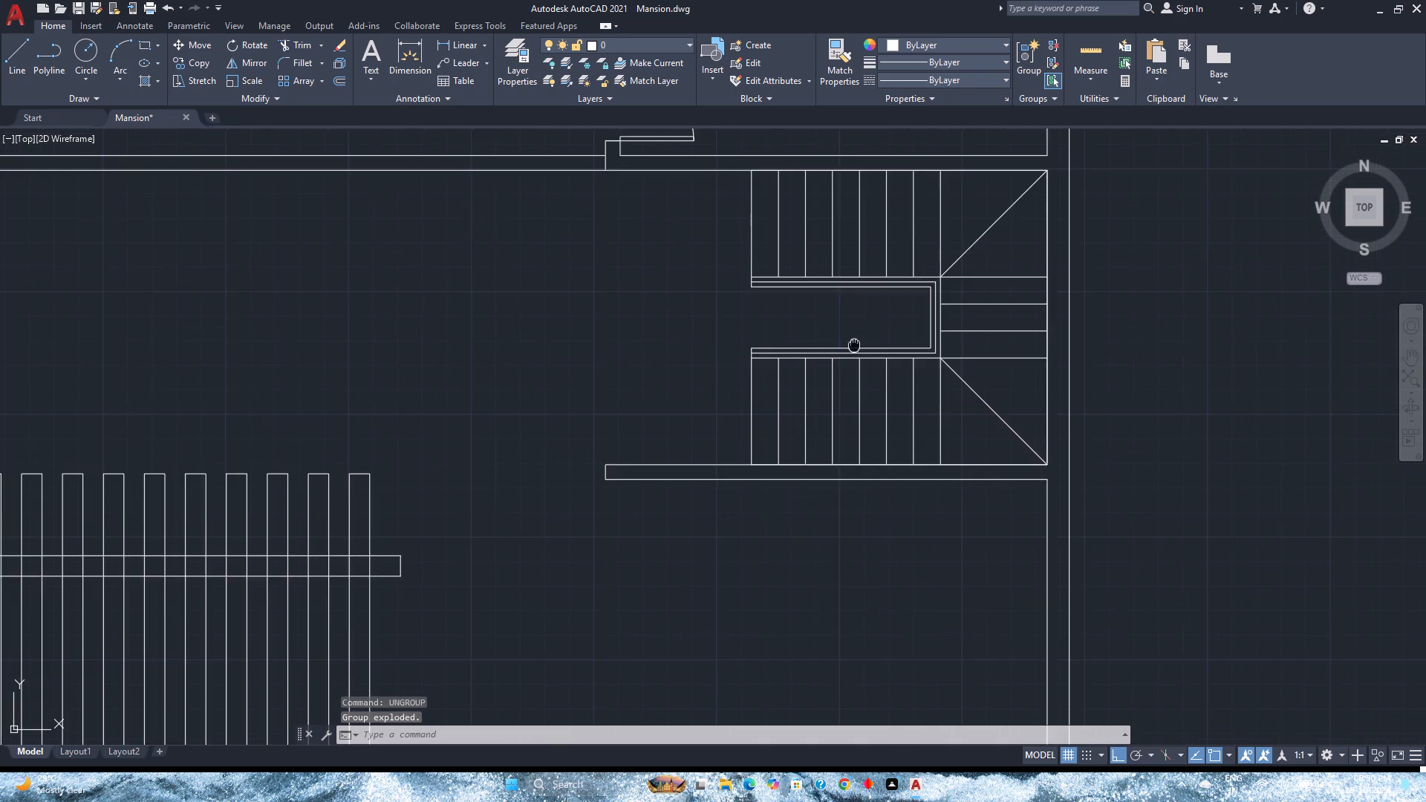
pyautogui.moveTo(809, 337); pyautogui.dragTo(710, 321, button='middle')
pyautogui.scroll(-2, 710, 321)
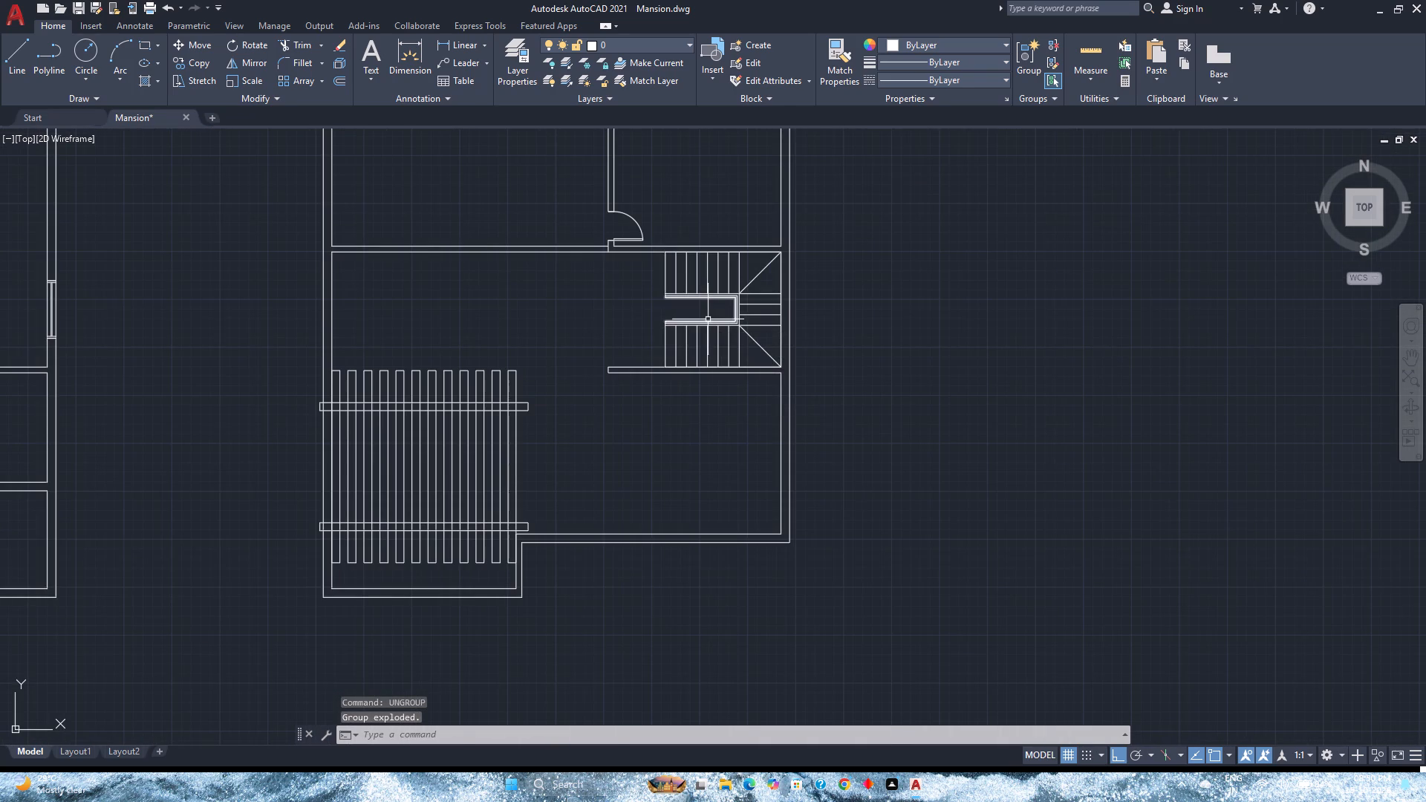
pyautogui.scroll(-2, 656, 306)
pyautogui.moveTo(414, 304); pyautogui.dragTo(527, 325, button='middle')
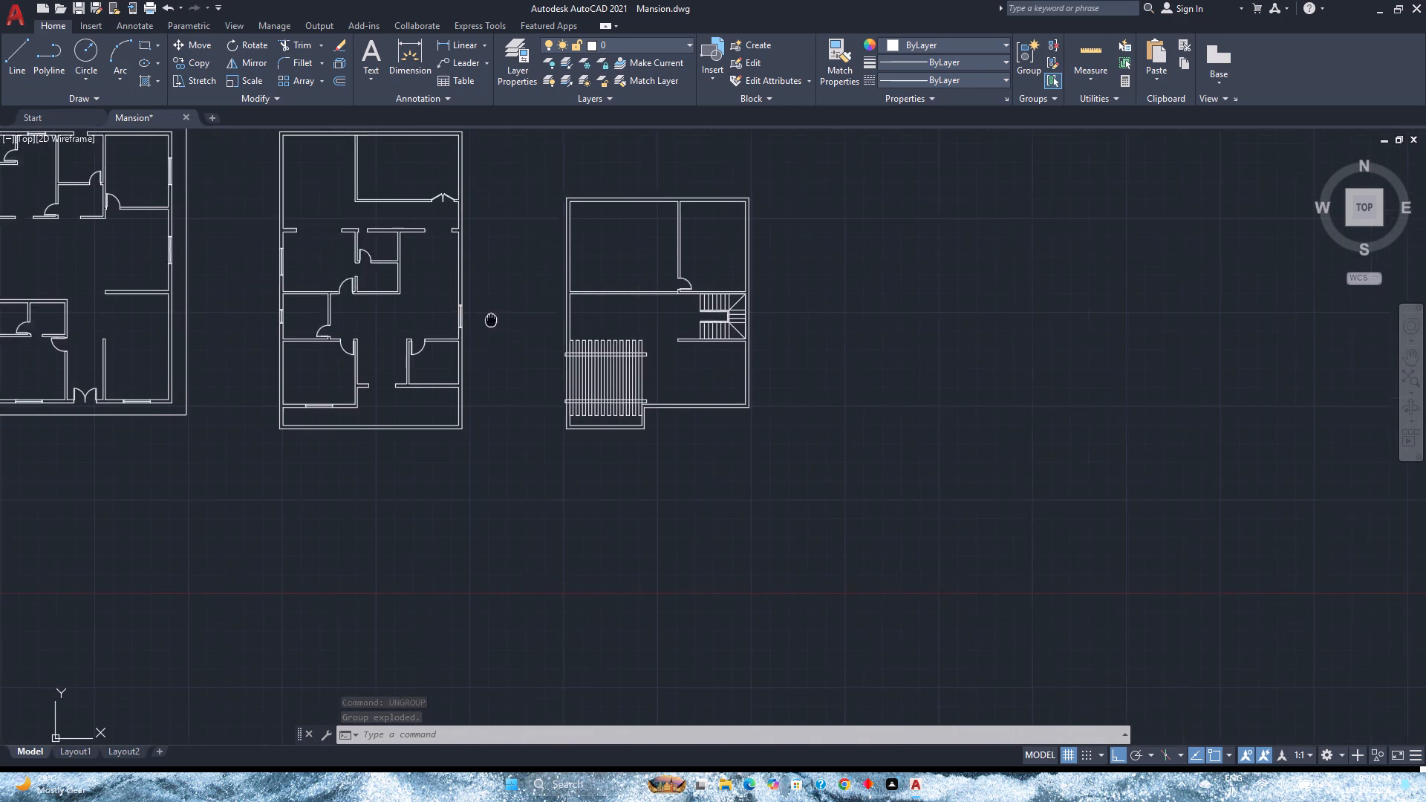
pyautogui.moveTo(527, 325); pyautogui.dragTo(501, 329, button='middle')
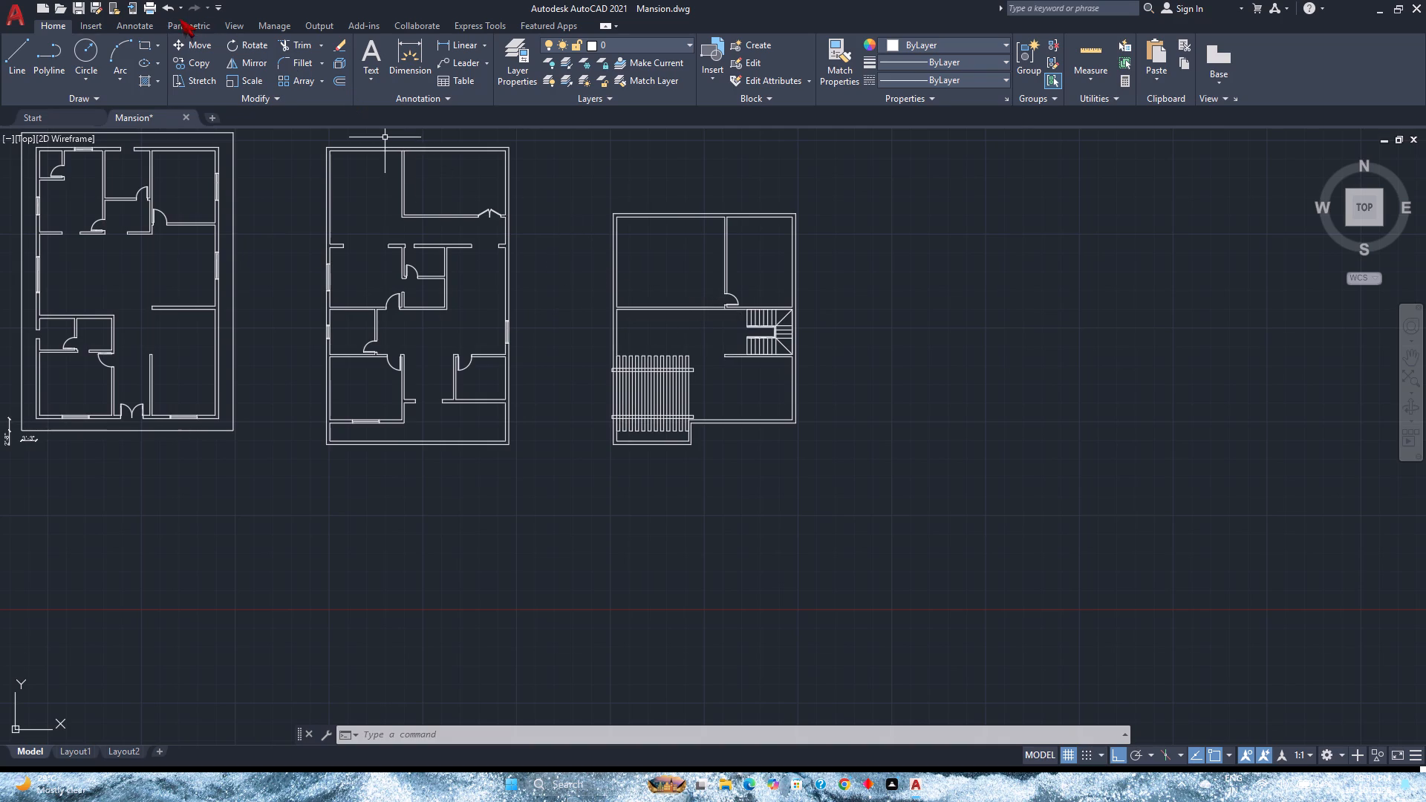
pyautogui.click(29, 56)
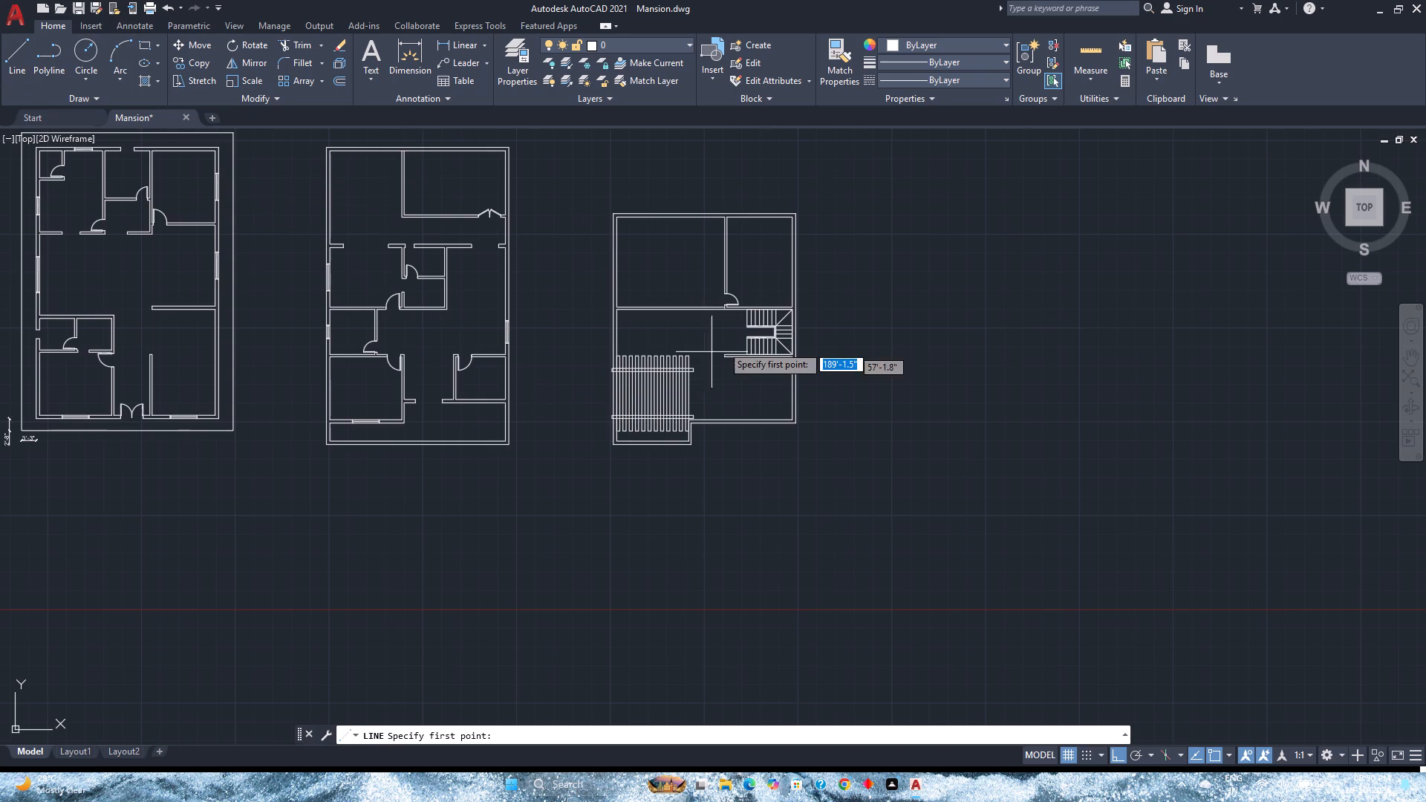
pyautogui.scroll(6, 723, 342)
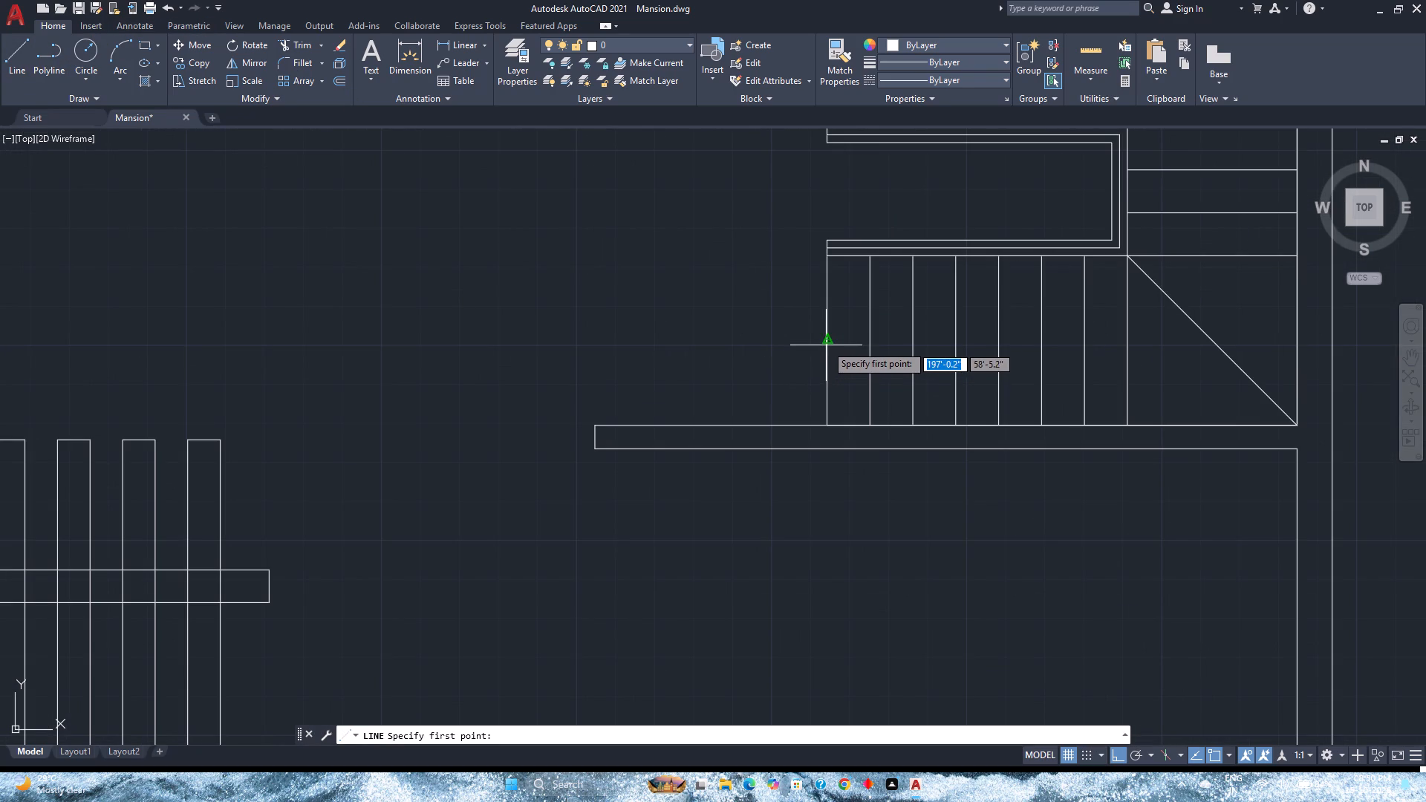
pyautogui.click(826, 342)
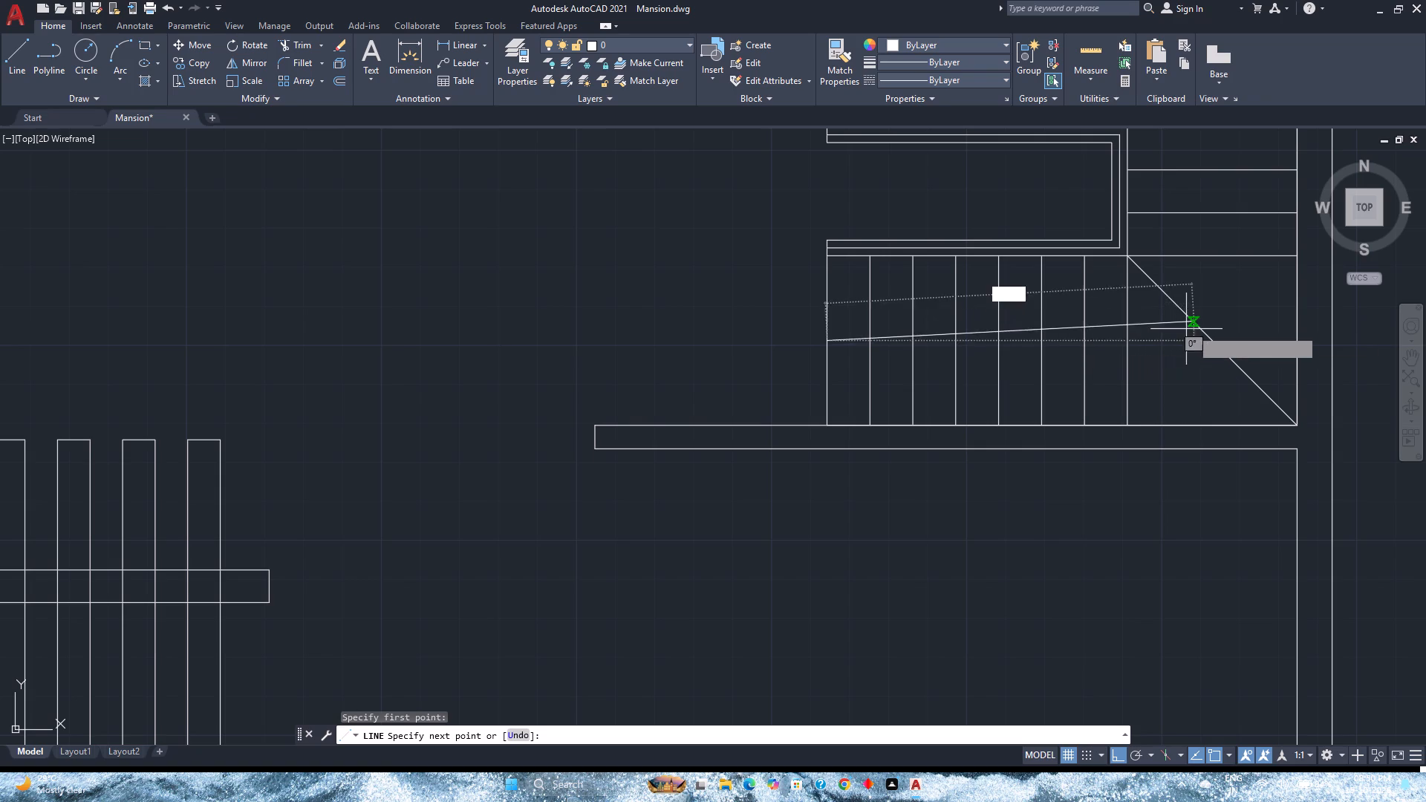
pyautogui.click(1217, 338)
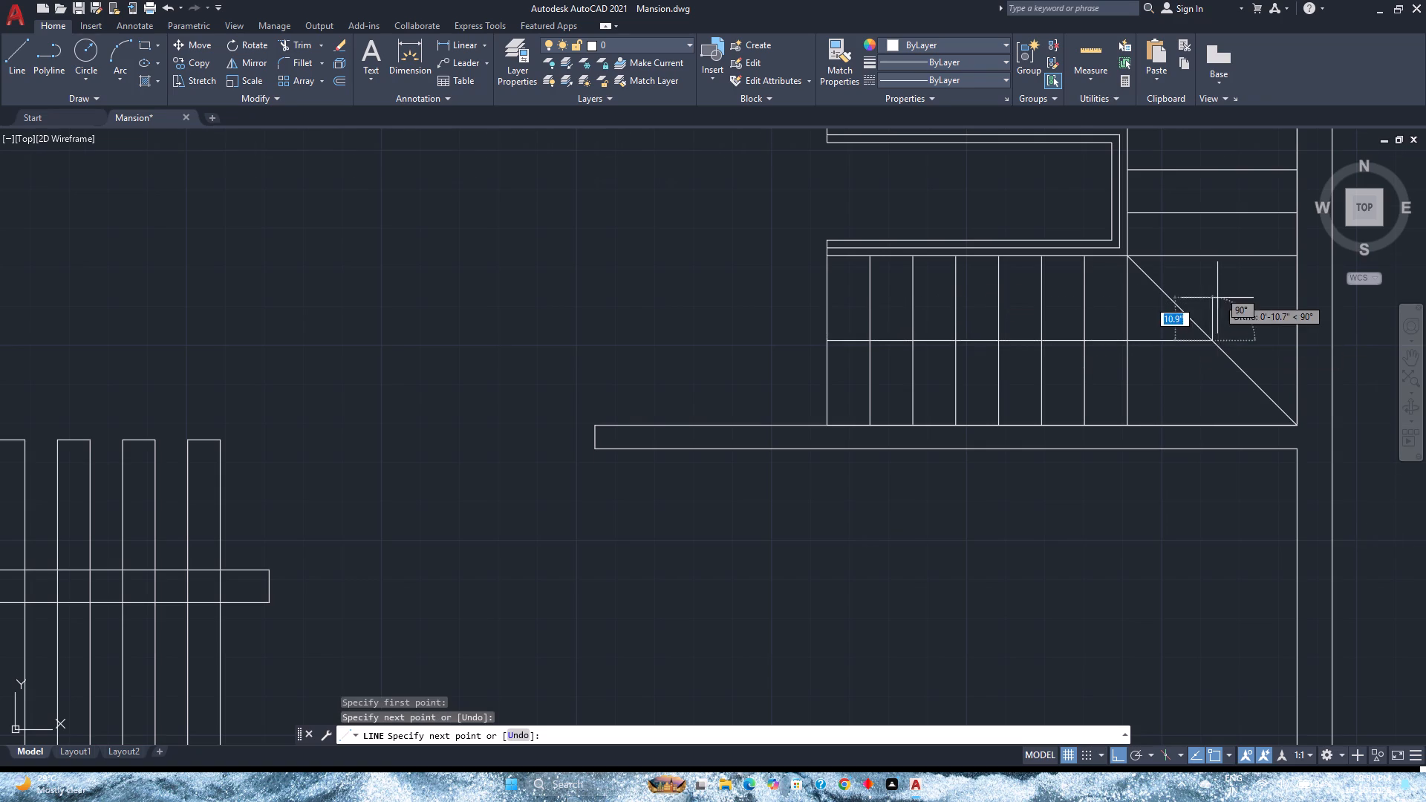
pyautogui.scroll(-2, 1217, 298)
pyautogui.moveTo(1217, 297); pyautogui.dragTo(932, 466, button='middle')
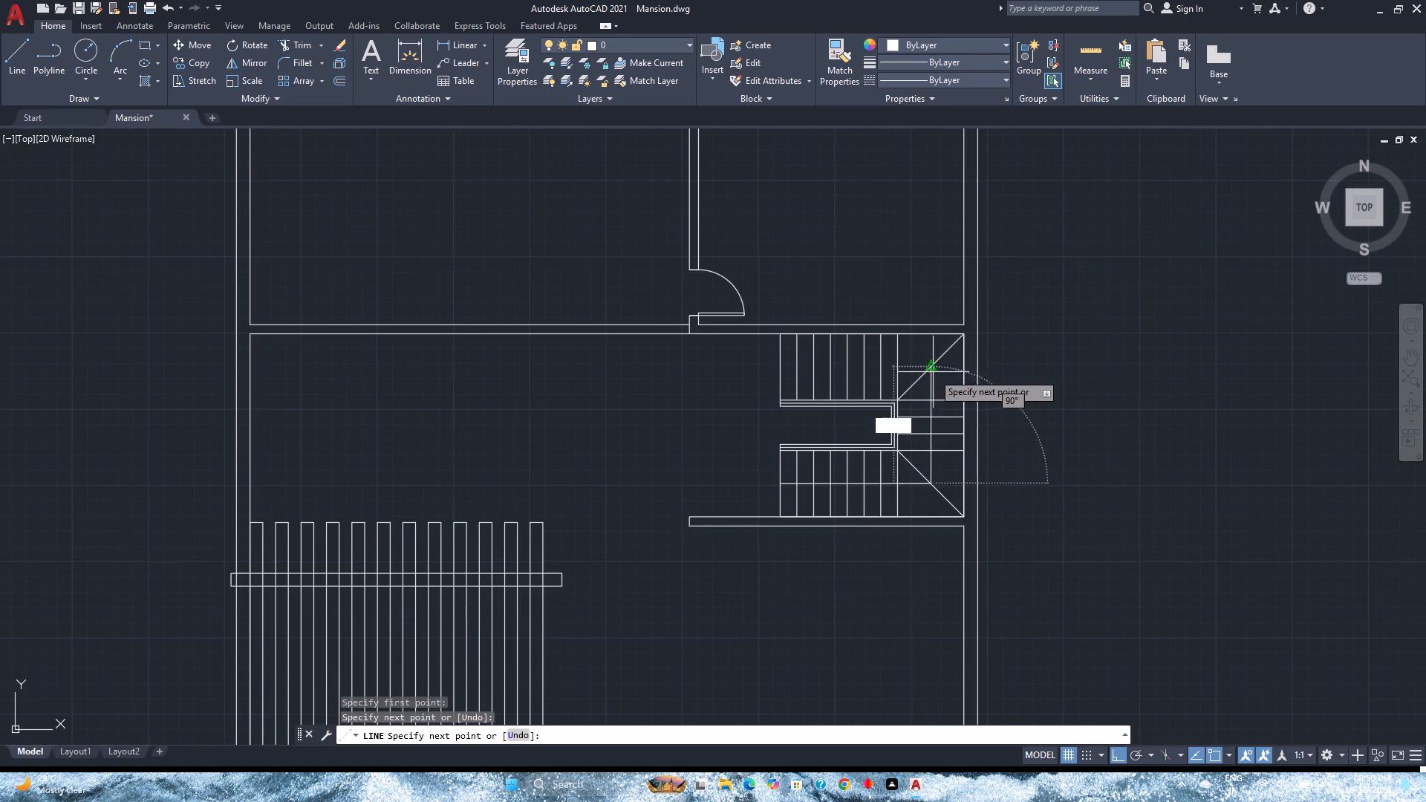
pyautogui.click(931, 368)
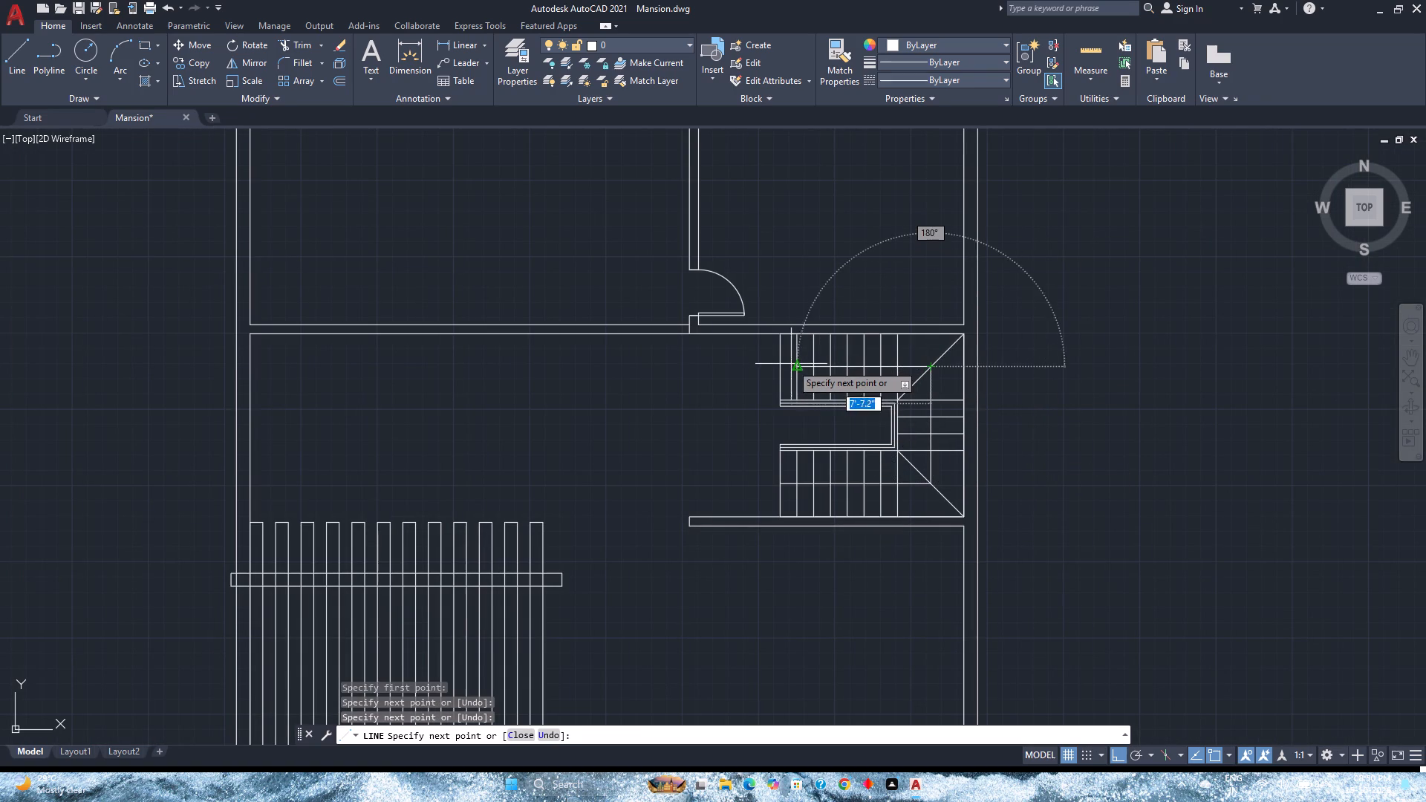
pyautogui.click(782, 365)
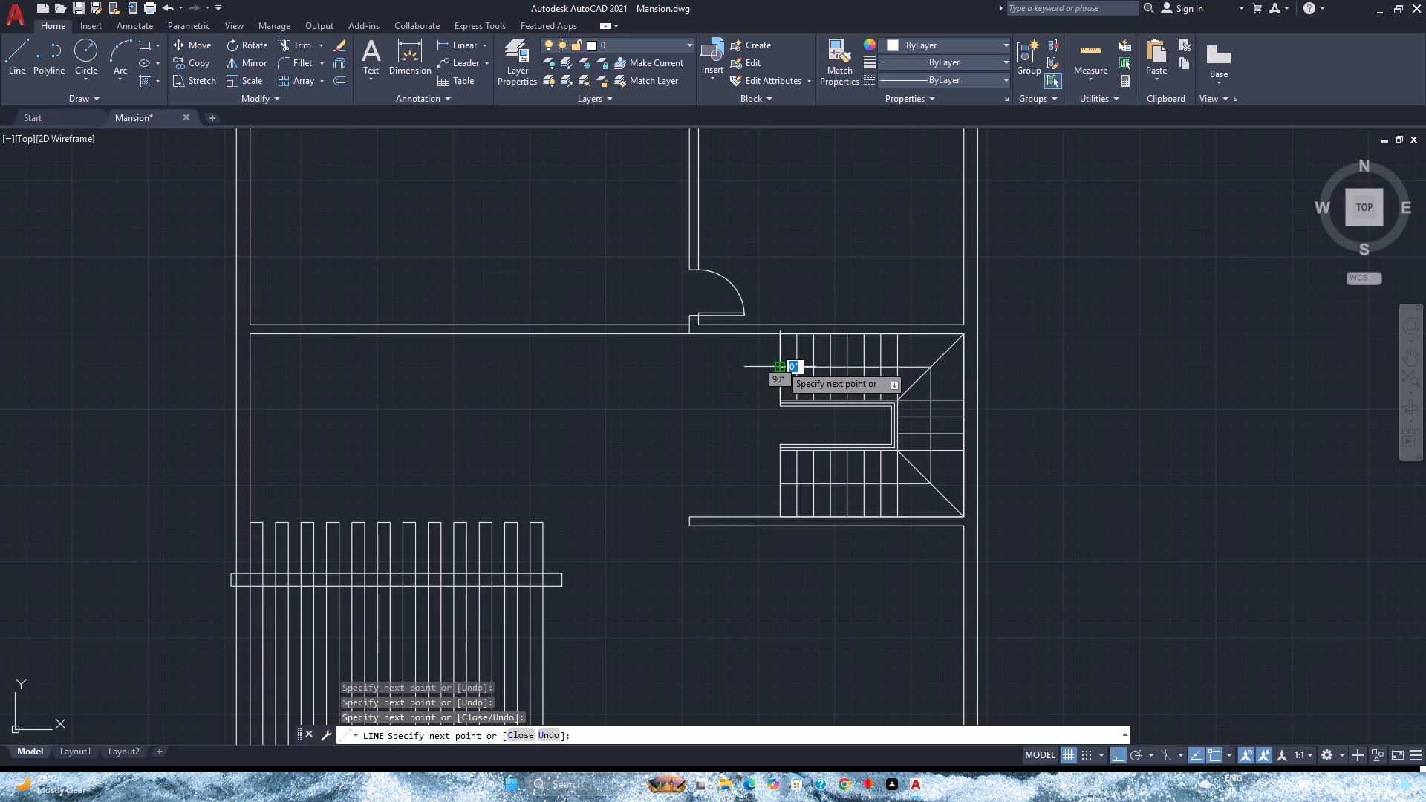
pyautogui.press('Escape')
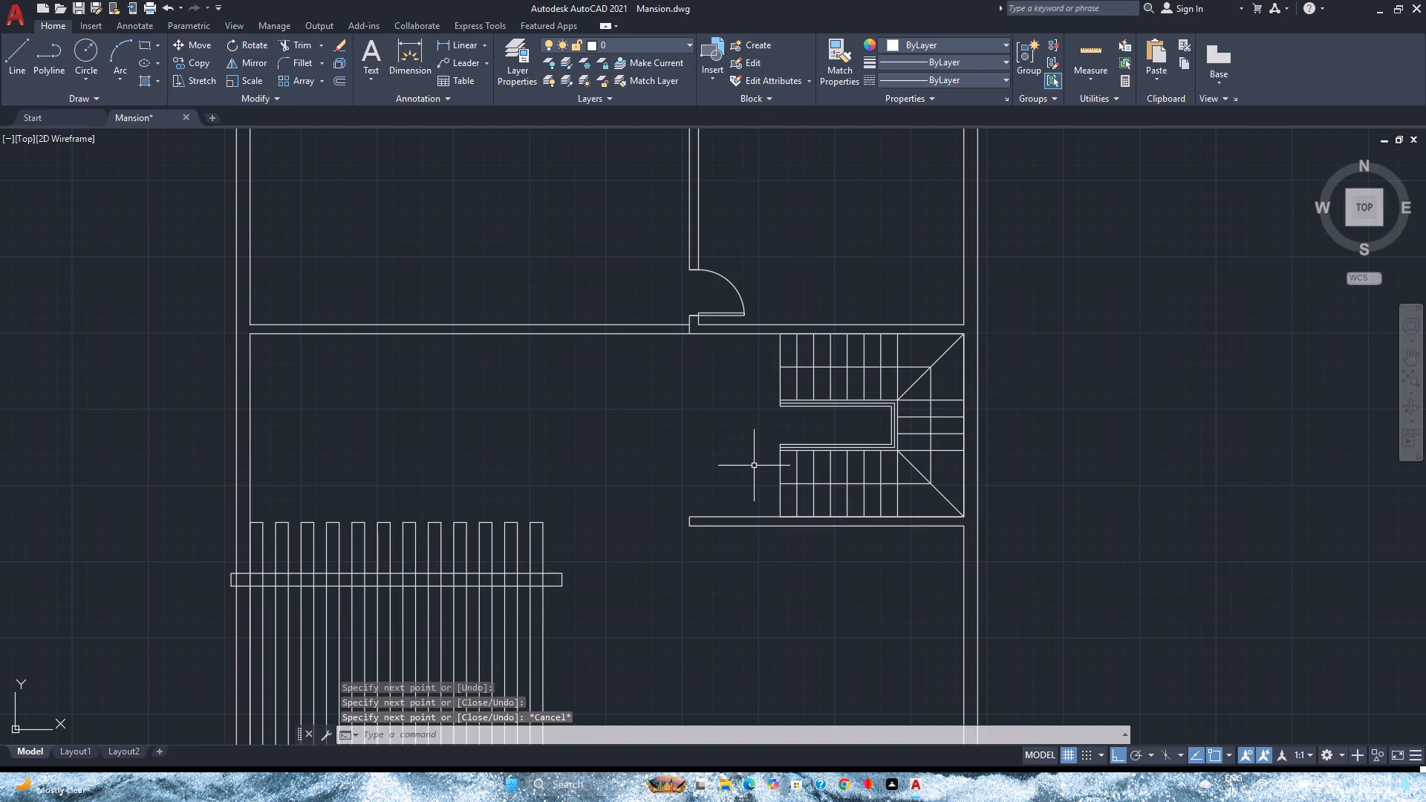
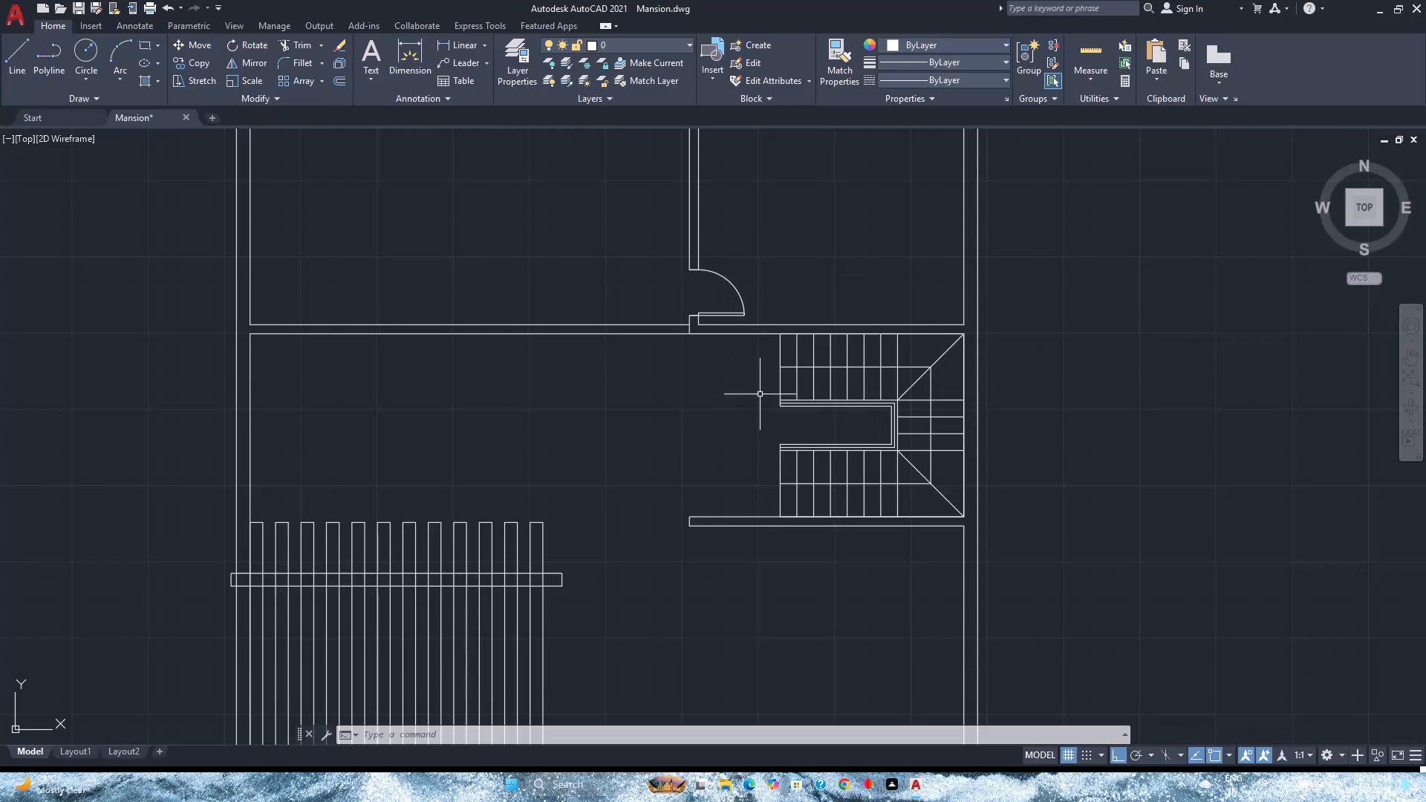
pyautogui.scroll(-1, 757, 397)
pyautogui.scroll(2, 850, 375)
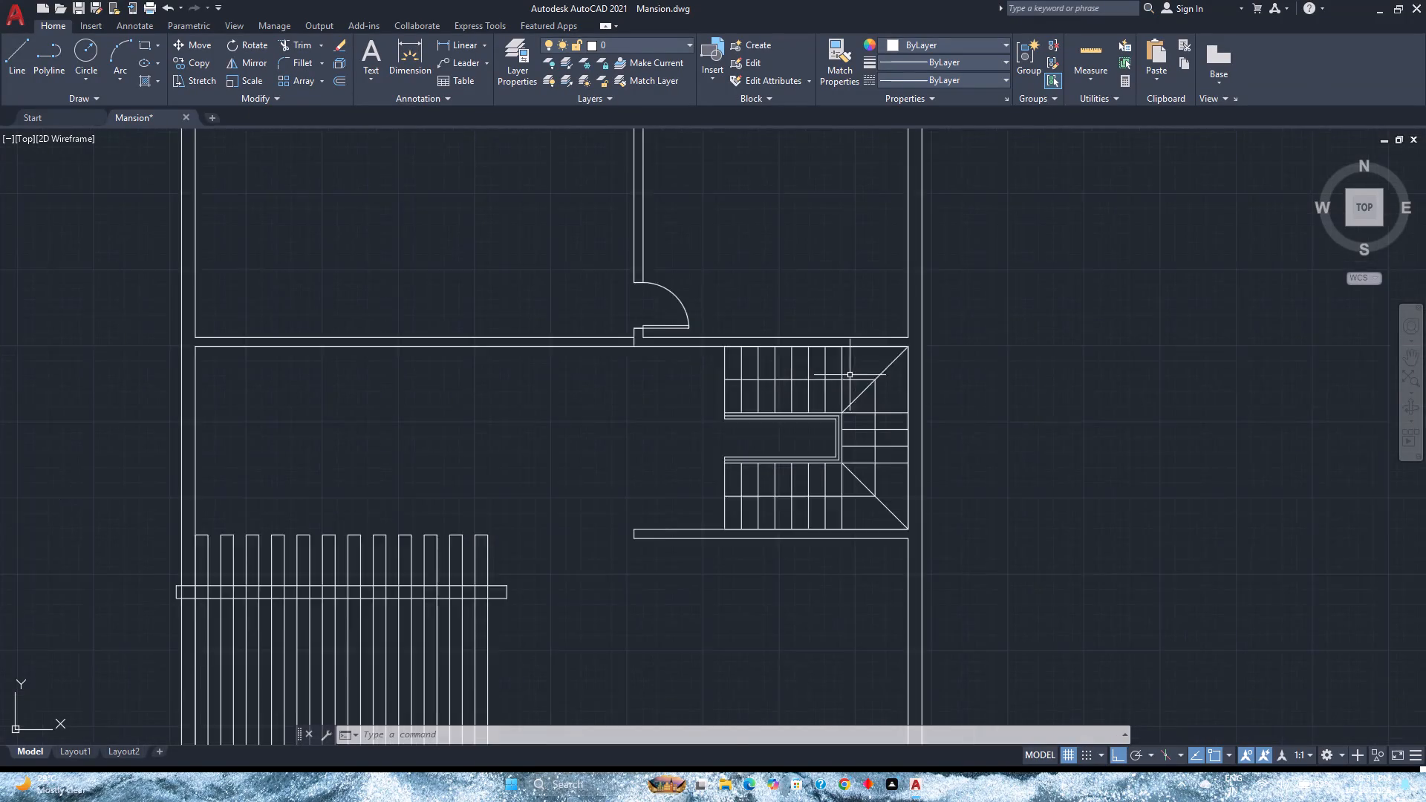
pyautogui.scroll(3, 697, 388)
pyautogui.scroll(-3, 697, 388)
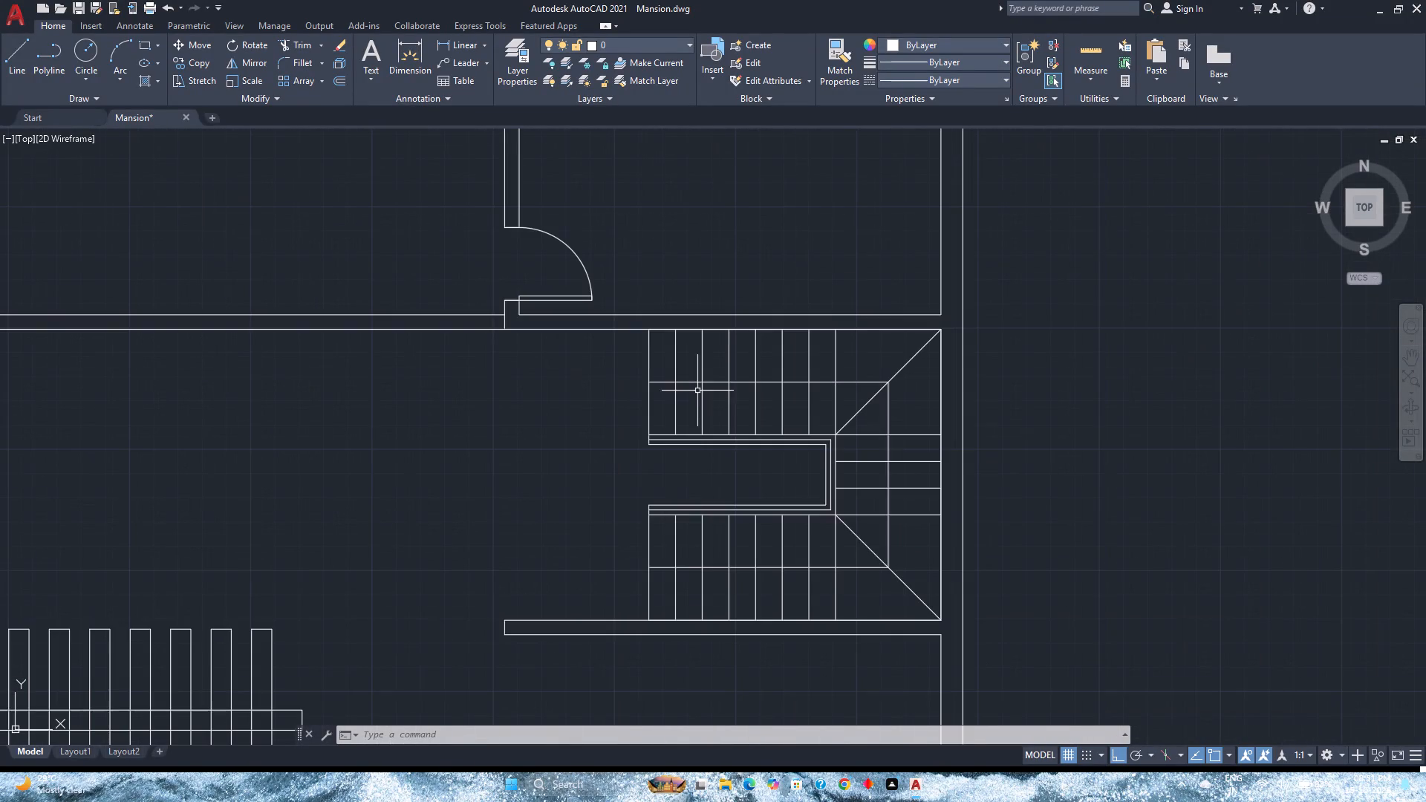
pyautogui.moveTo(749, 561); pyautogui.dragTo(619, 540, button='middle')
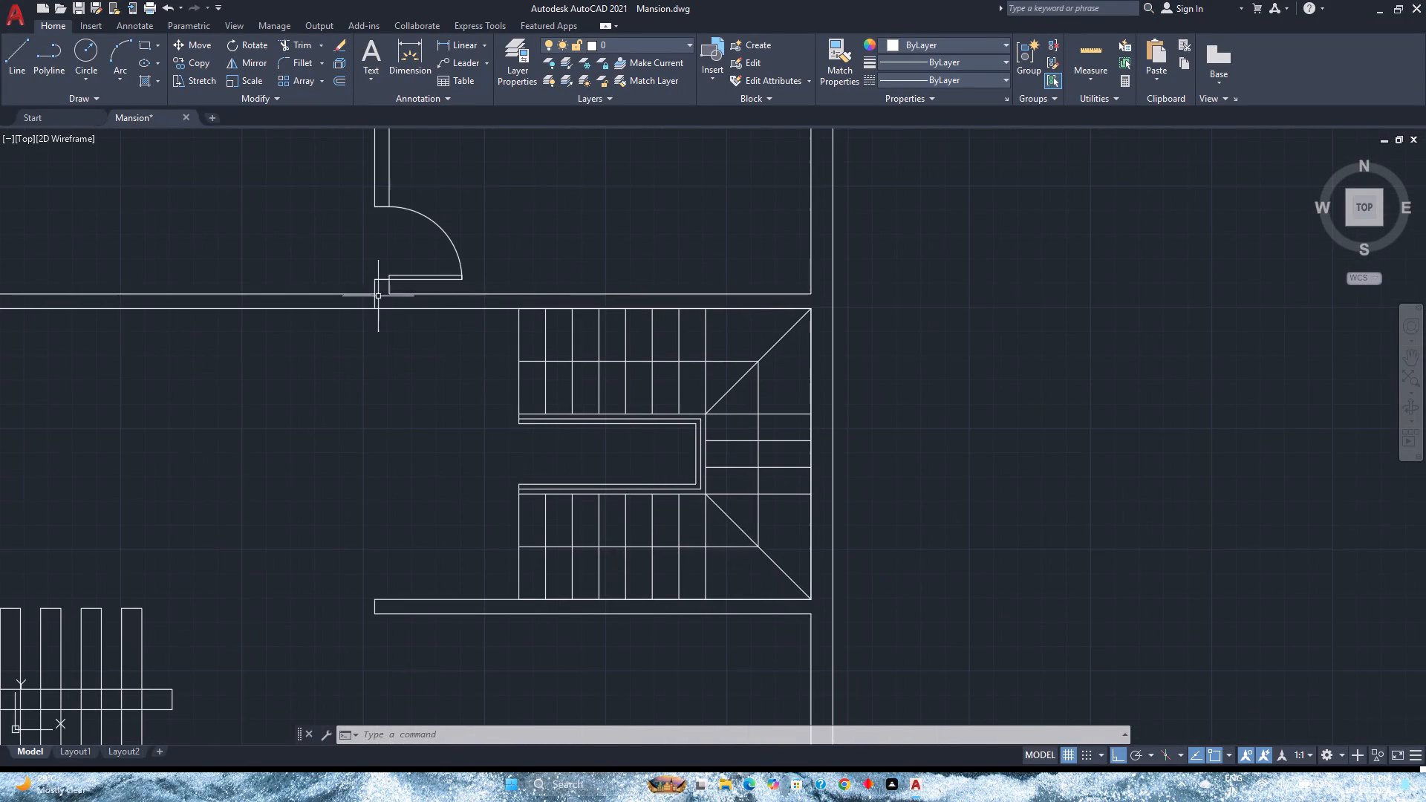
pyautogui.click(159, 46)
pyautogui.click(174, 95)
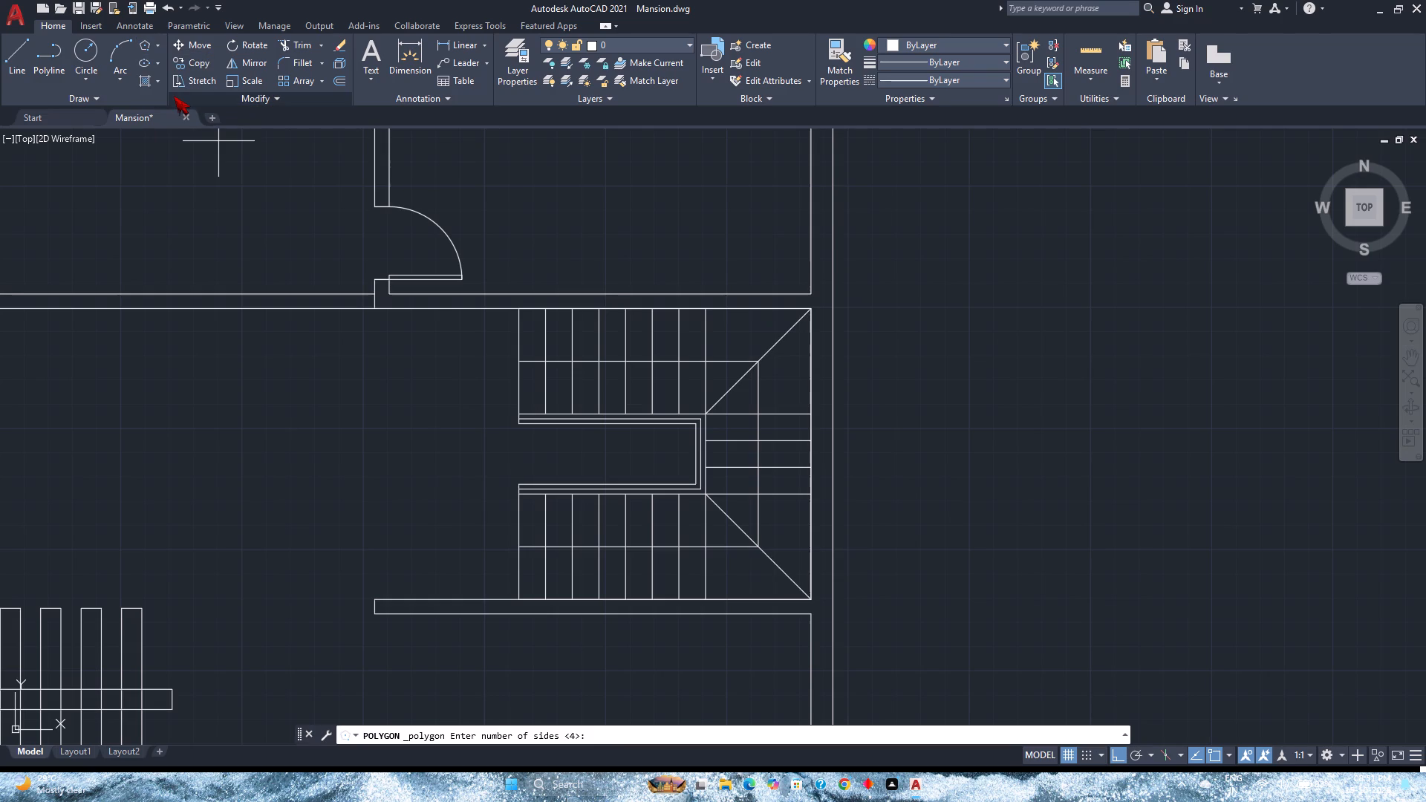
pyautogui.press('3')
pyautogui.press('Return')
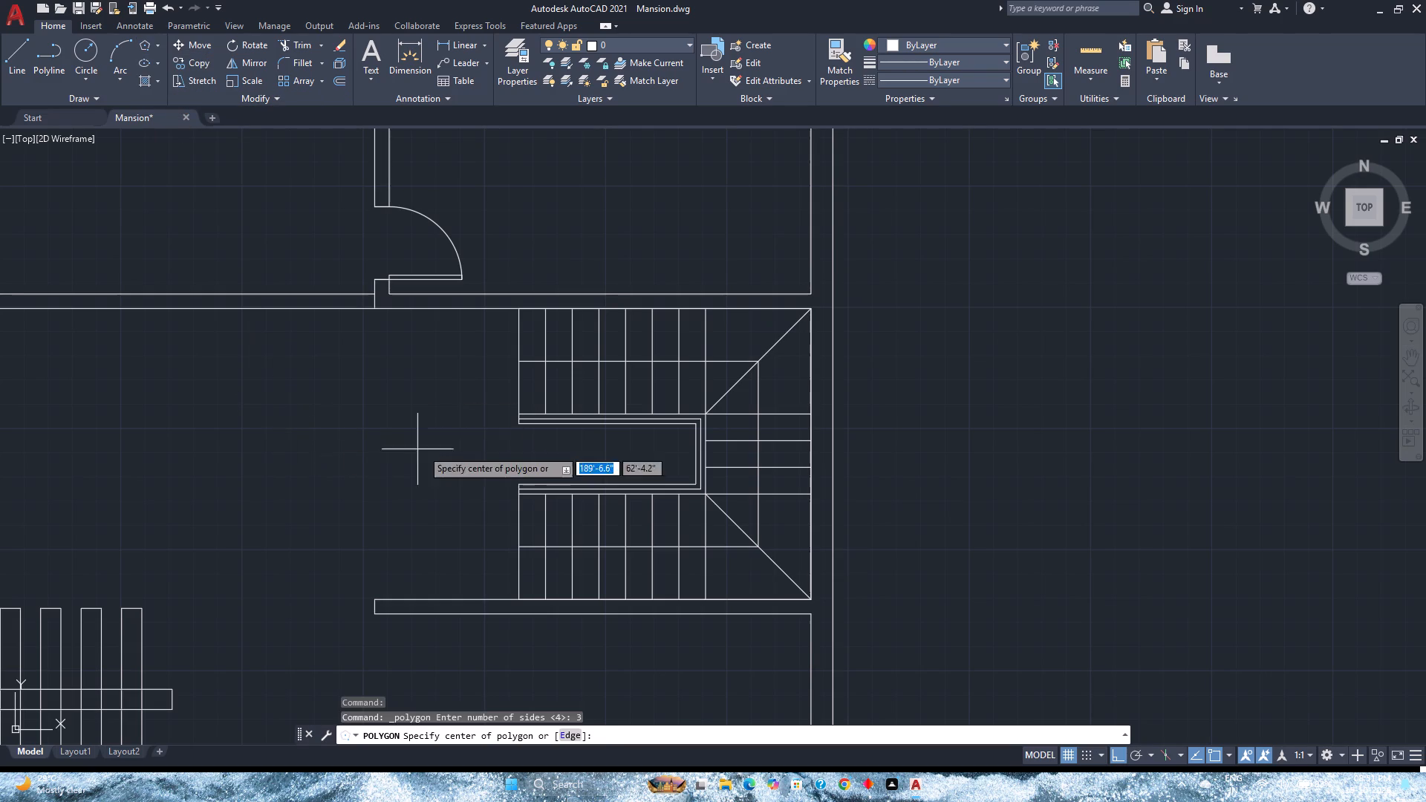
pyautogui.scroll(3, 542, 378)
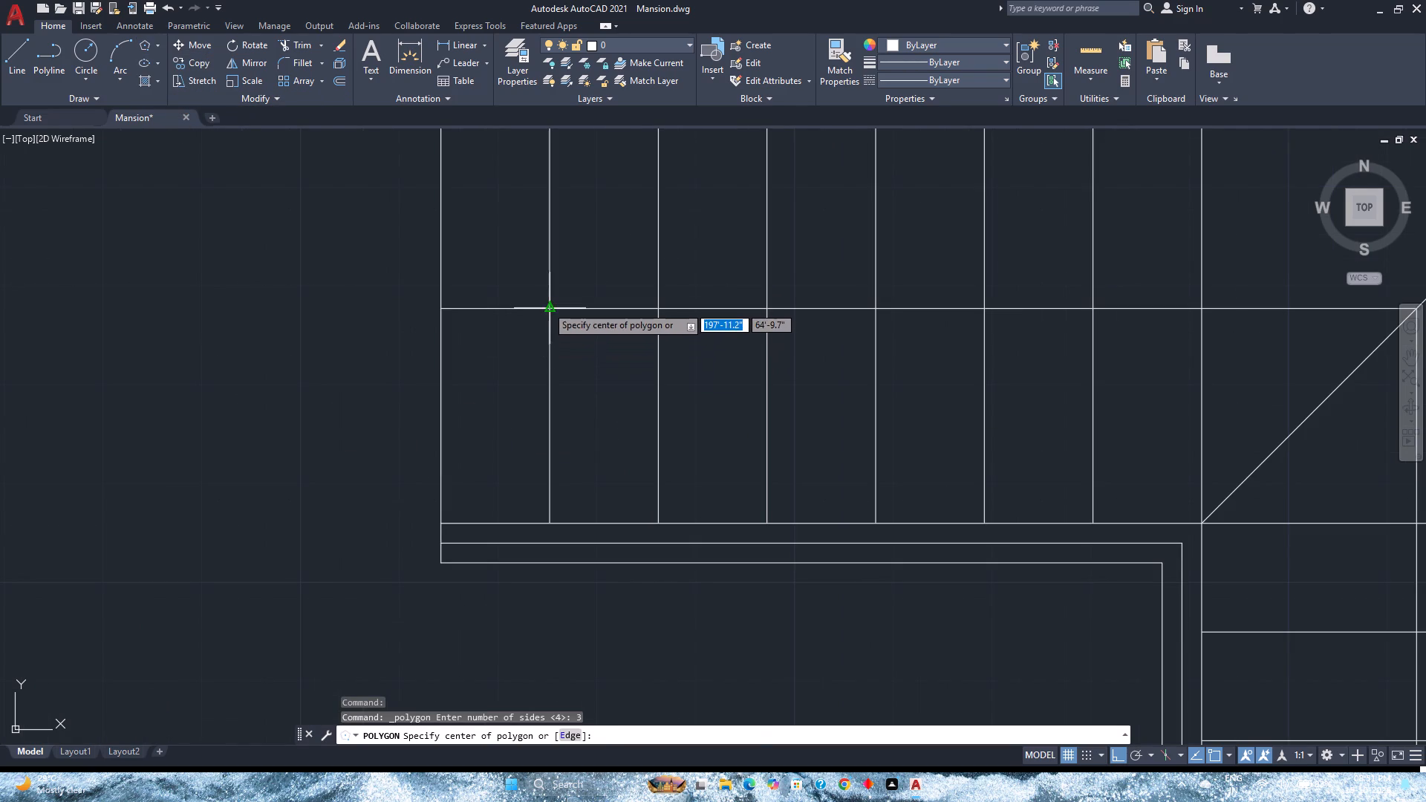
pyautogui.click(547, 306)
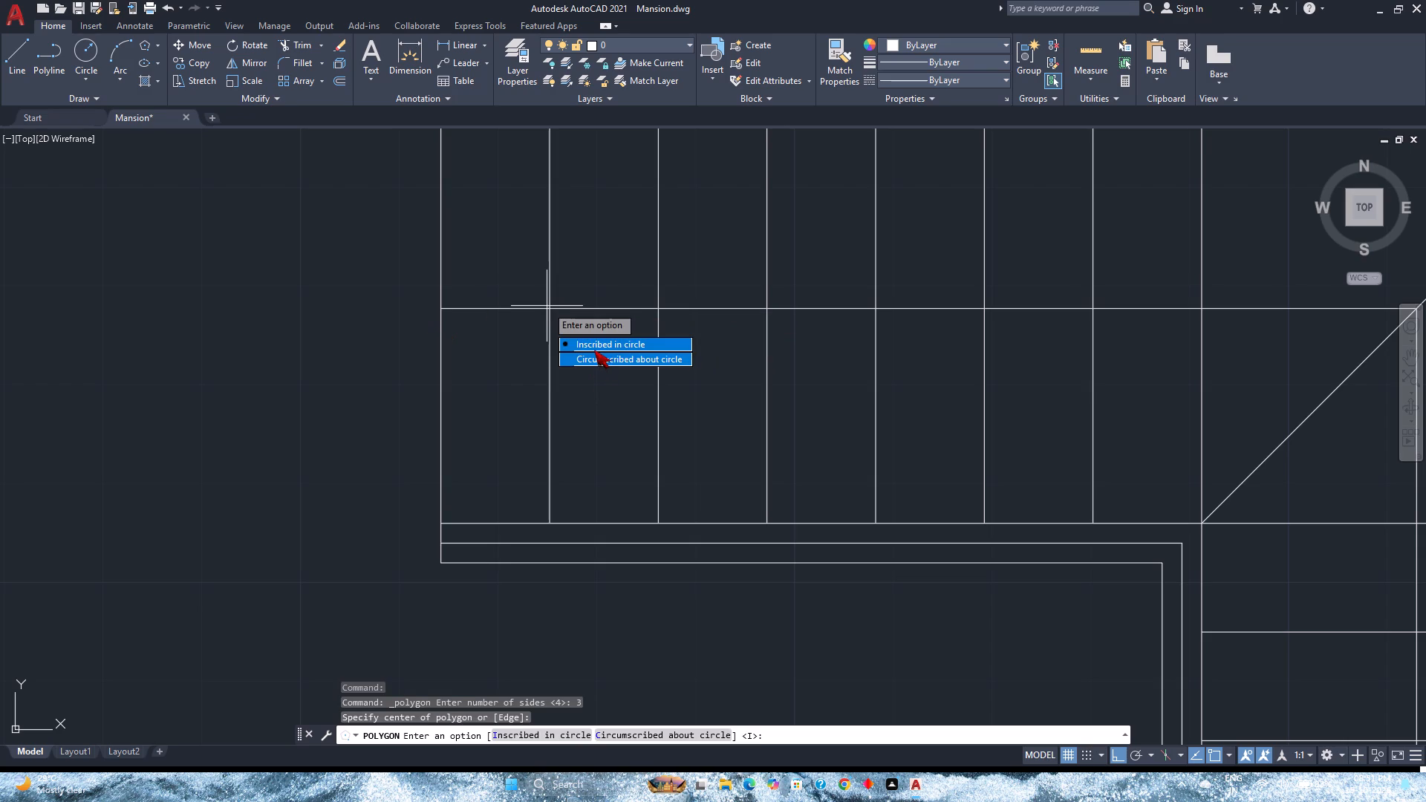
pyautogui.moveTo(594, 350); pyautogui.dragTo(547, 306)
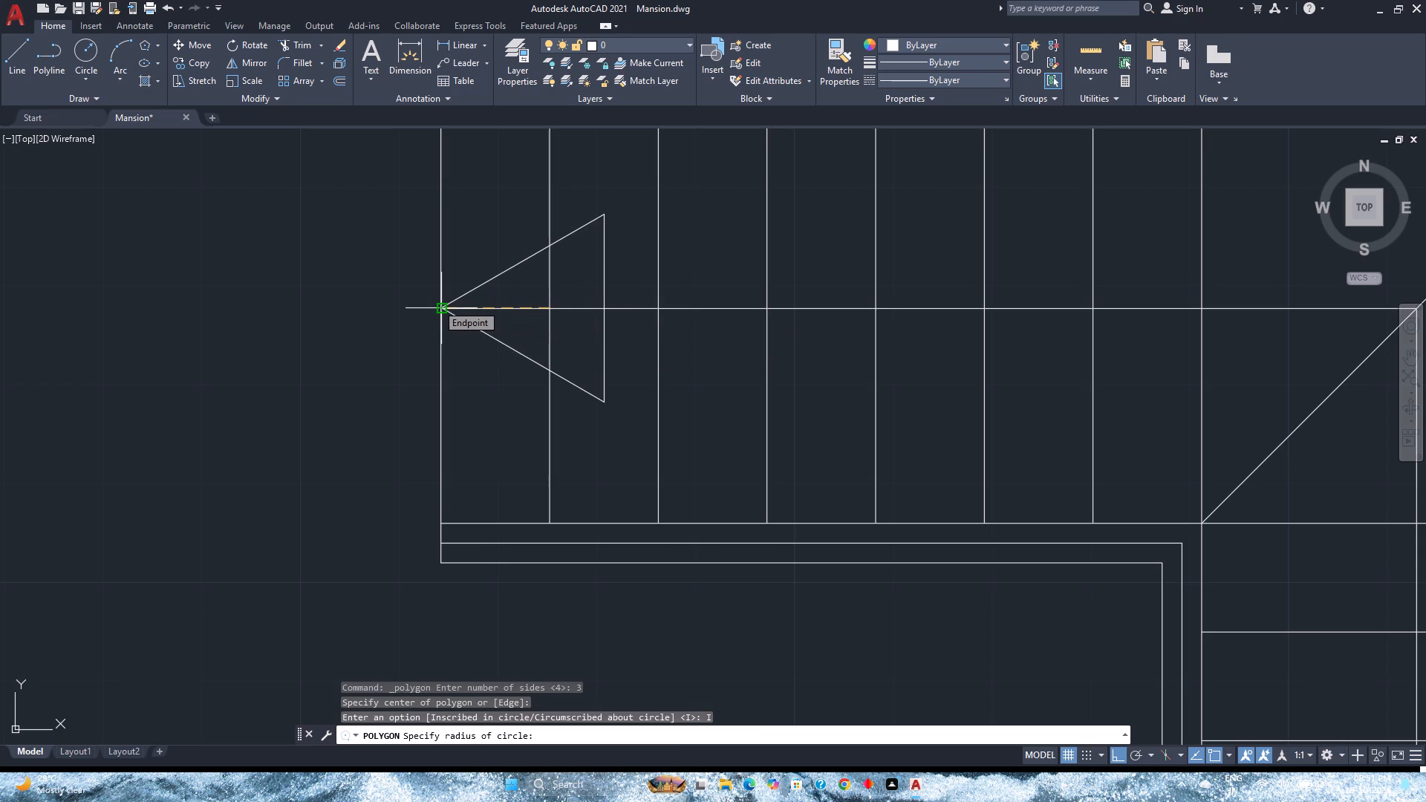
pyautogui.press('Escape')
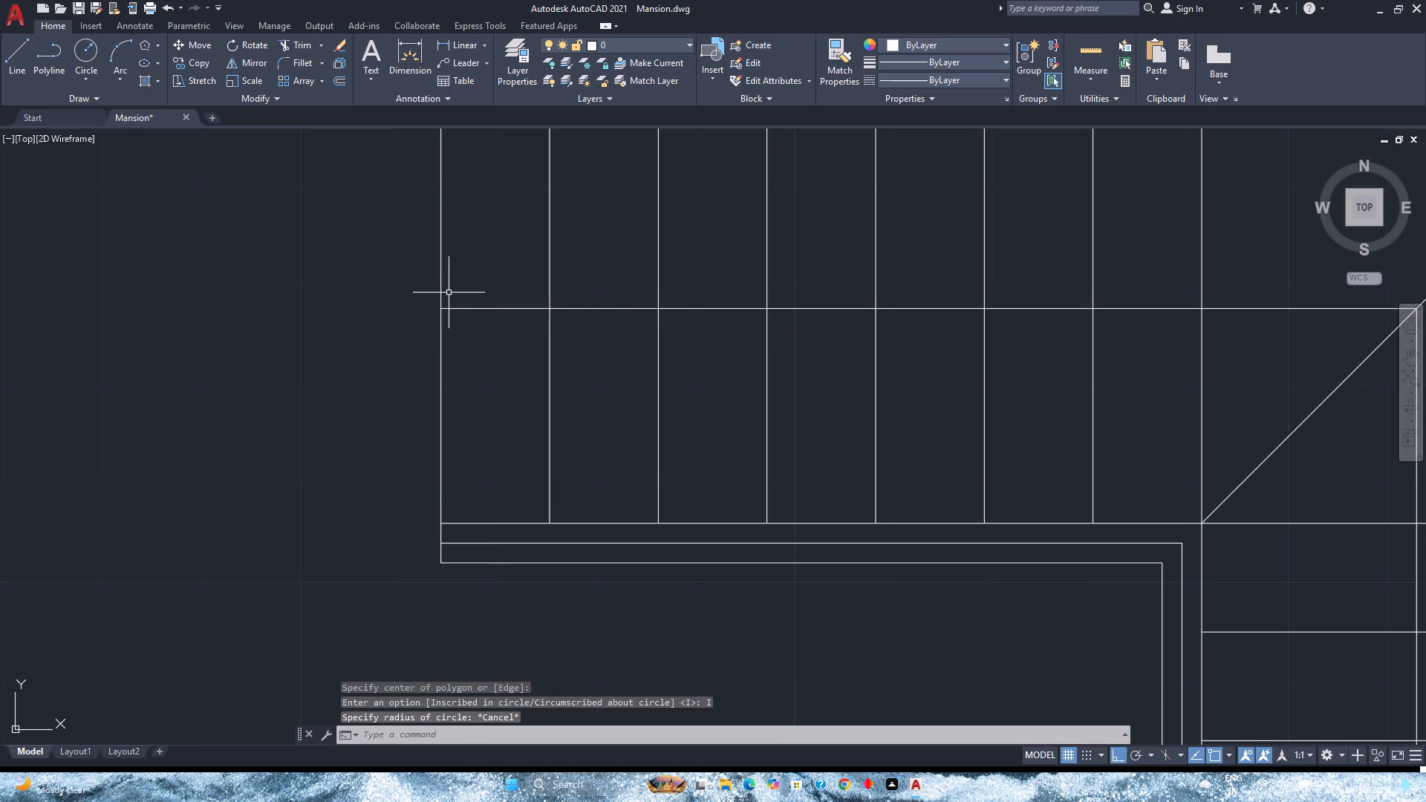
# Draw a three-sided inscribed polygon centred midway along the upper flight's end tread, its tip pointing to the centre line's open end.
pyautogui.press('space')
pyautogui.press('m')
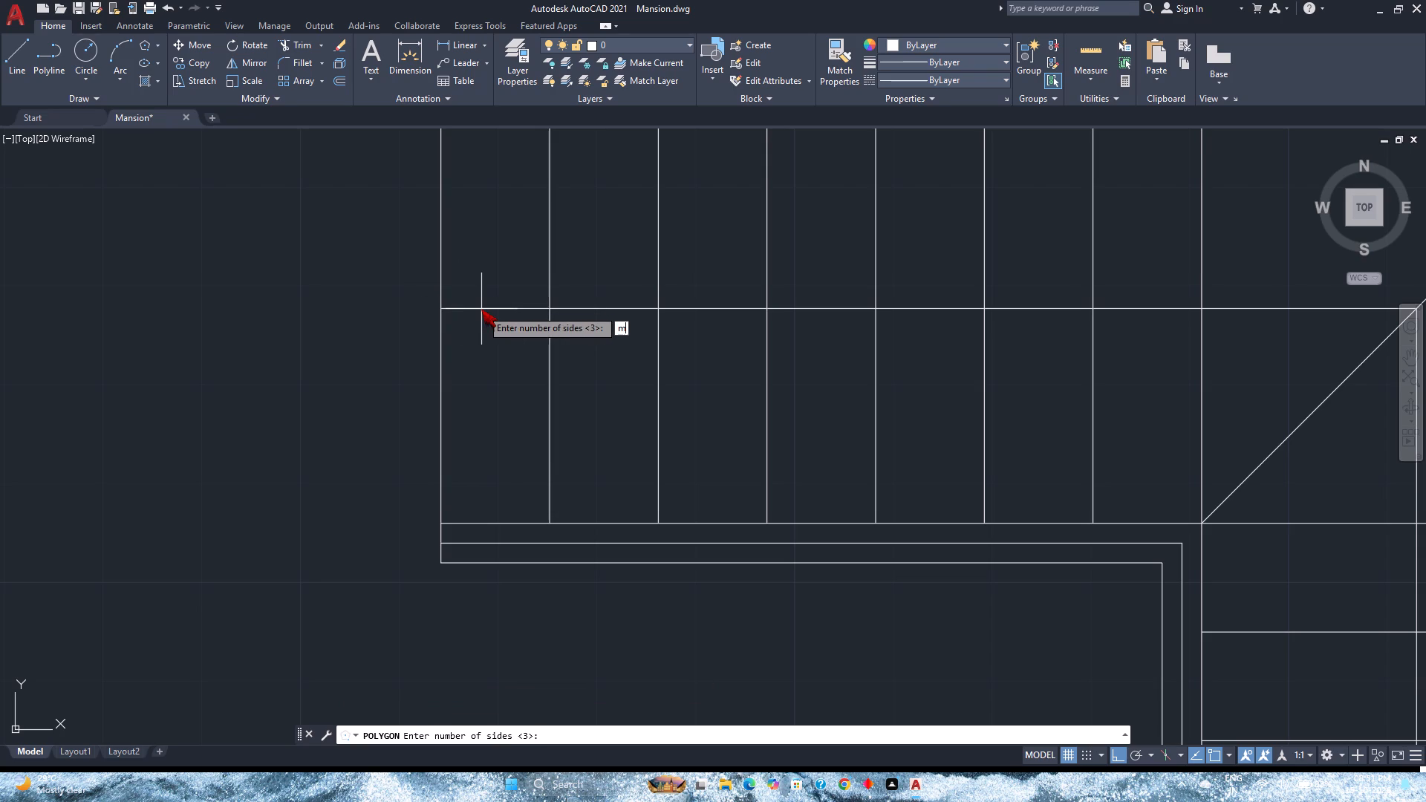
pyautogui.write('2p')
pyautogui.press('Return')
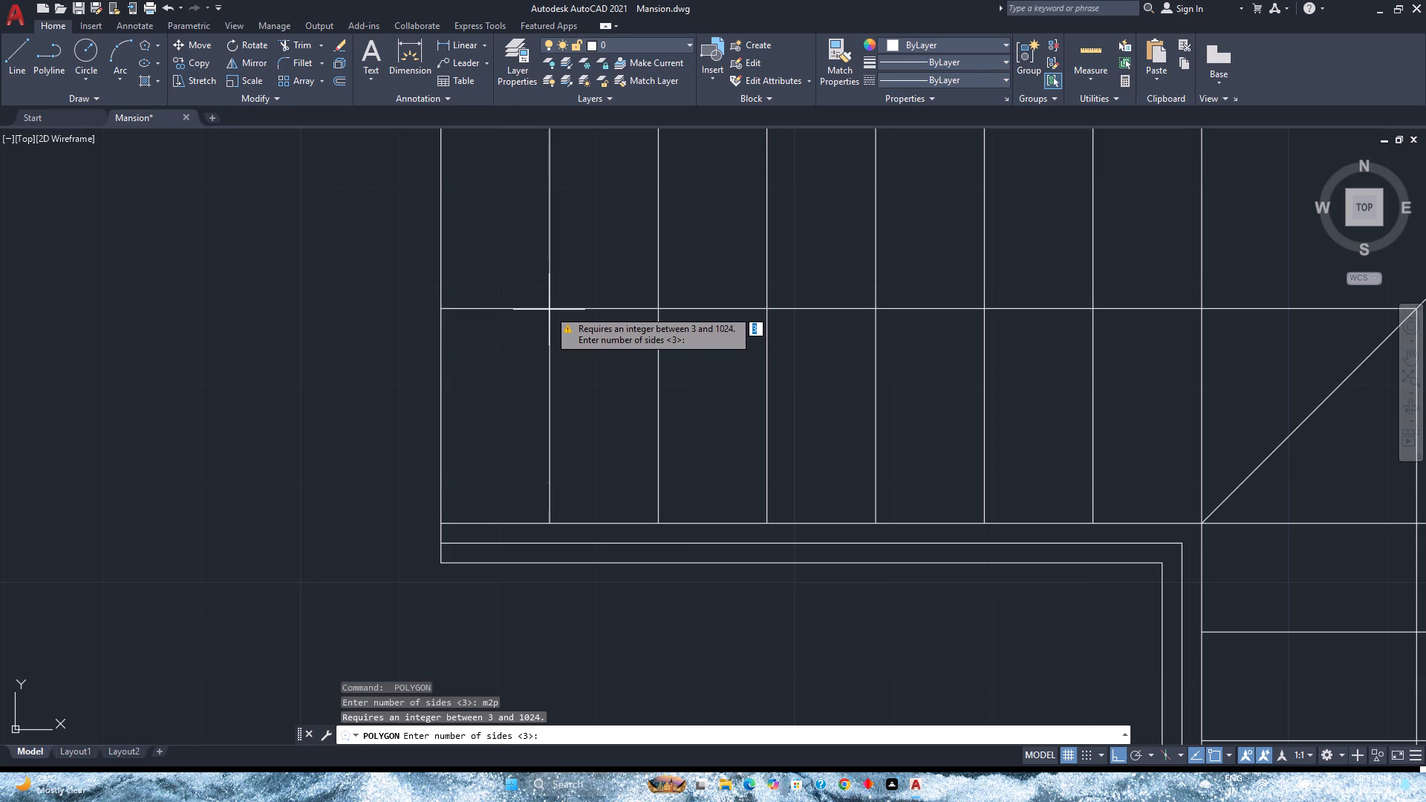
pyautogui.scroll(3, 549, 310)
pyautogui.scroll(-1, 549, 310)
pyautogui.moveTo(549, 310); pyautogui.dragTo(562, 352, button='middle')
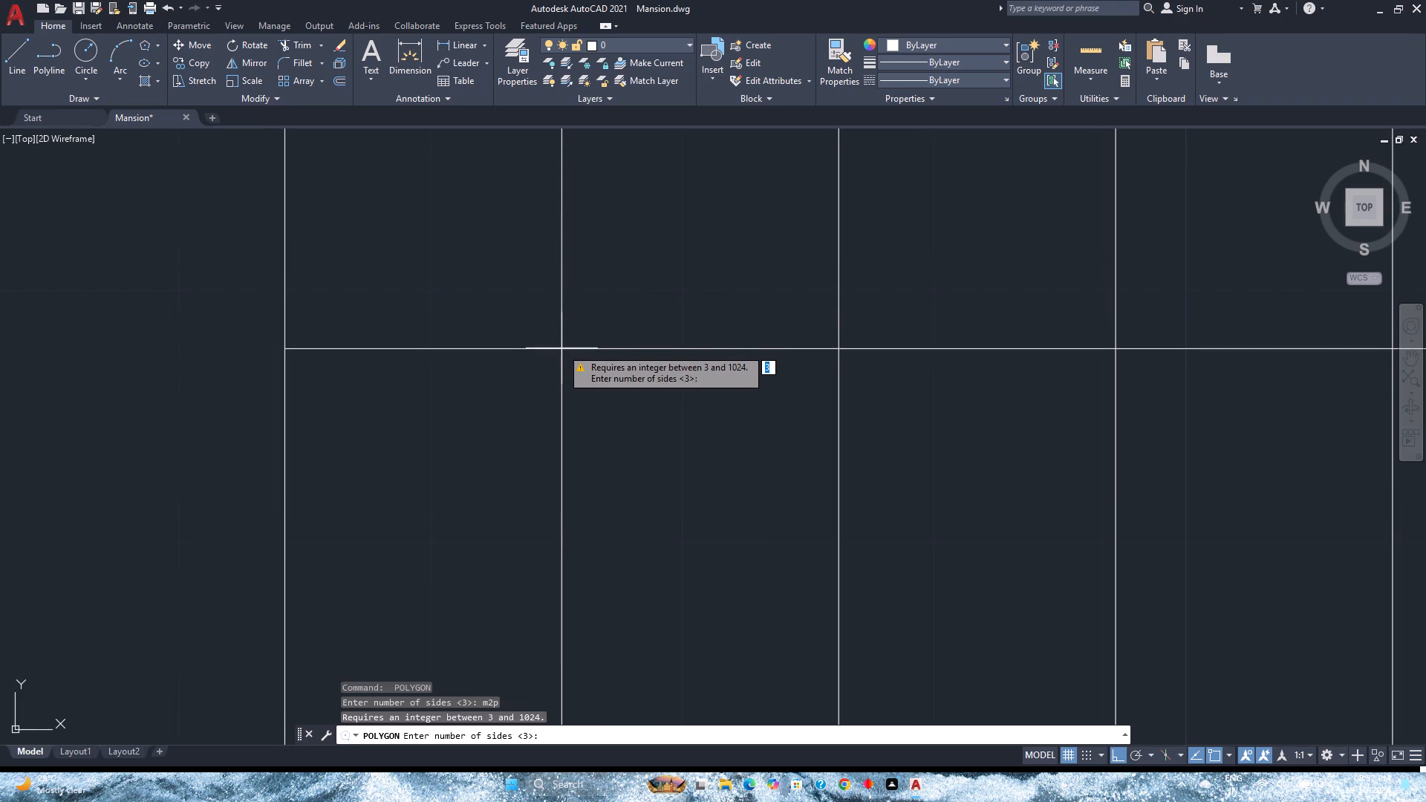
pyautogui.click(561, 348)
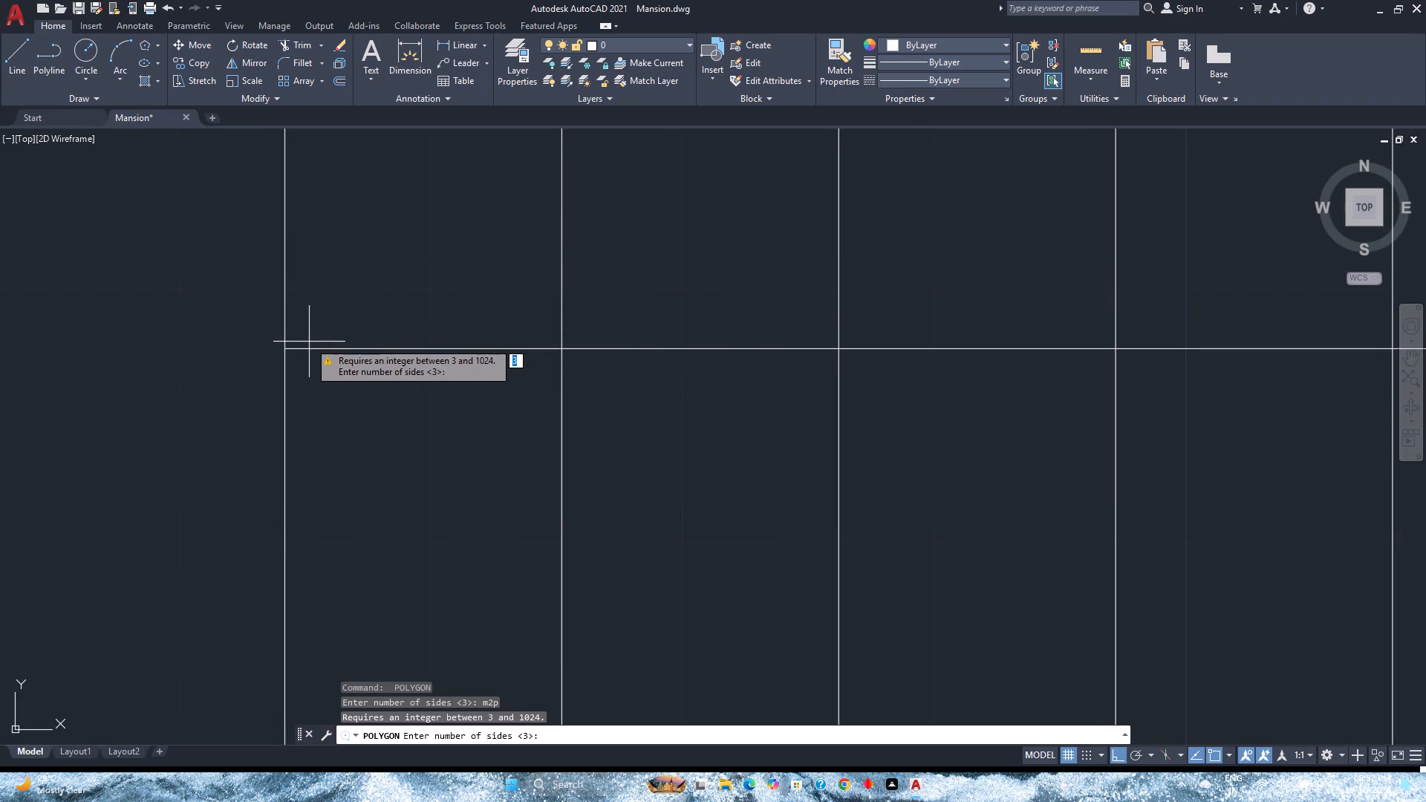
pyautogui.press('3')
pyautogui.press('Return')
pyautogui.press('m')
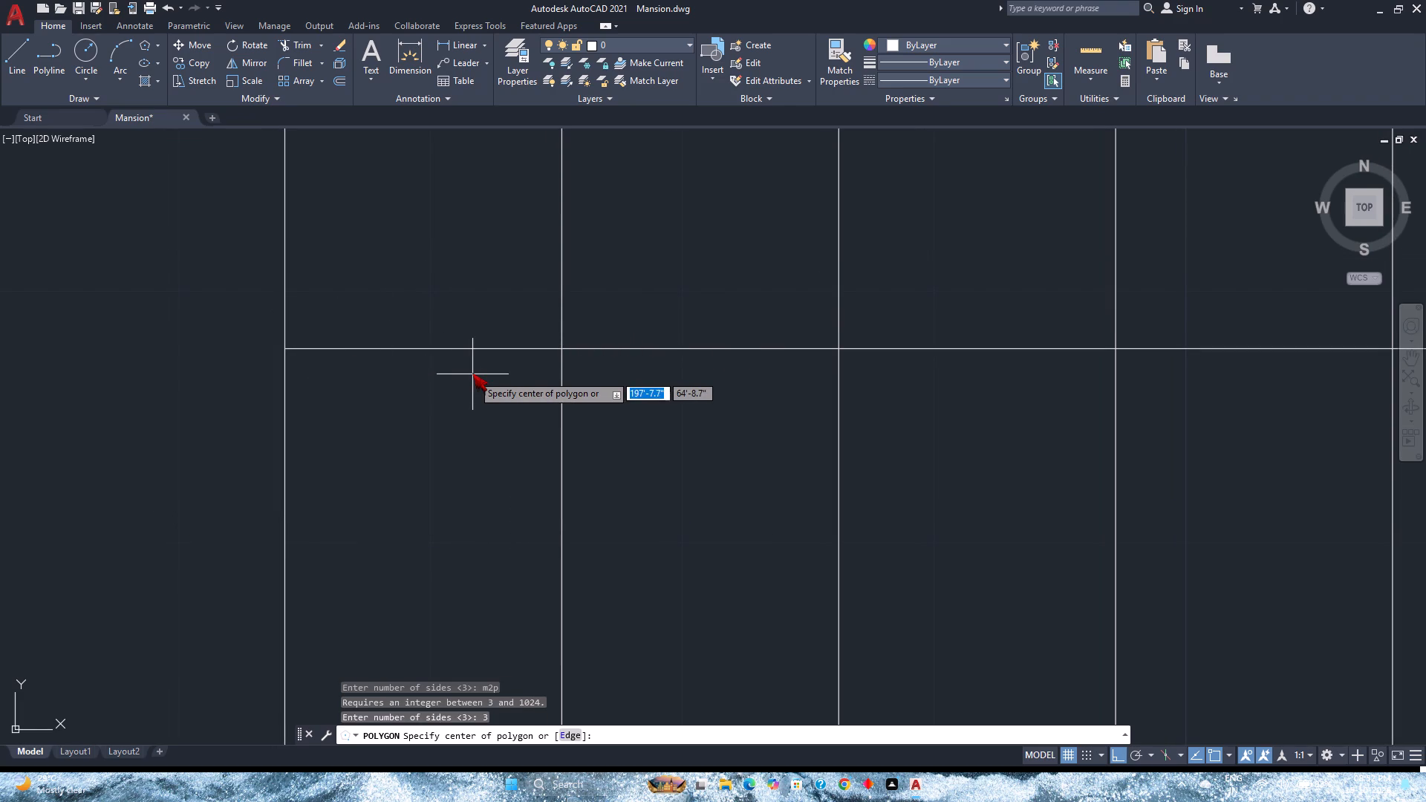
pyautogui.press('2')
pyautogui.press('p')
pyautogui.press('Return')
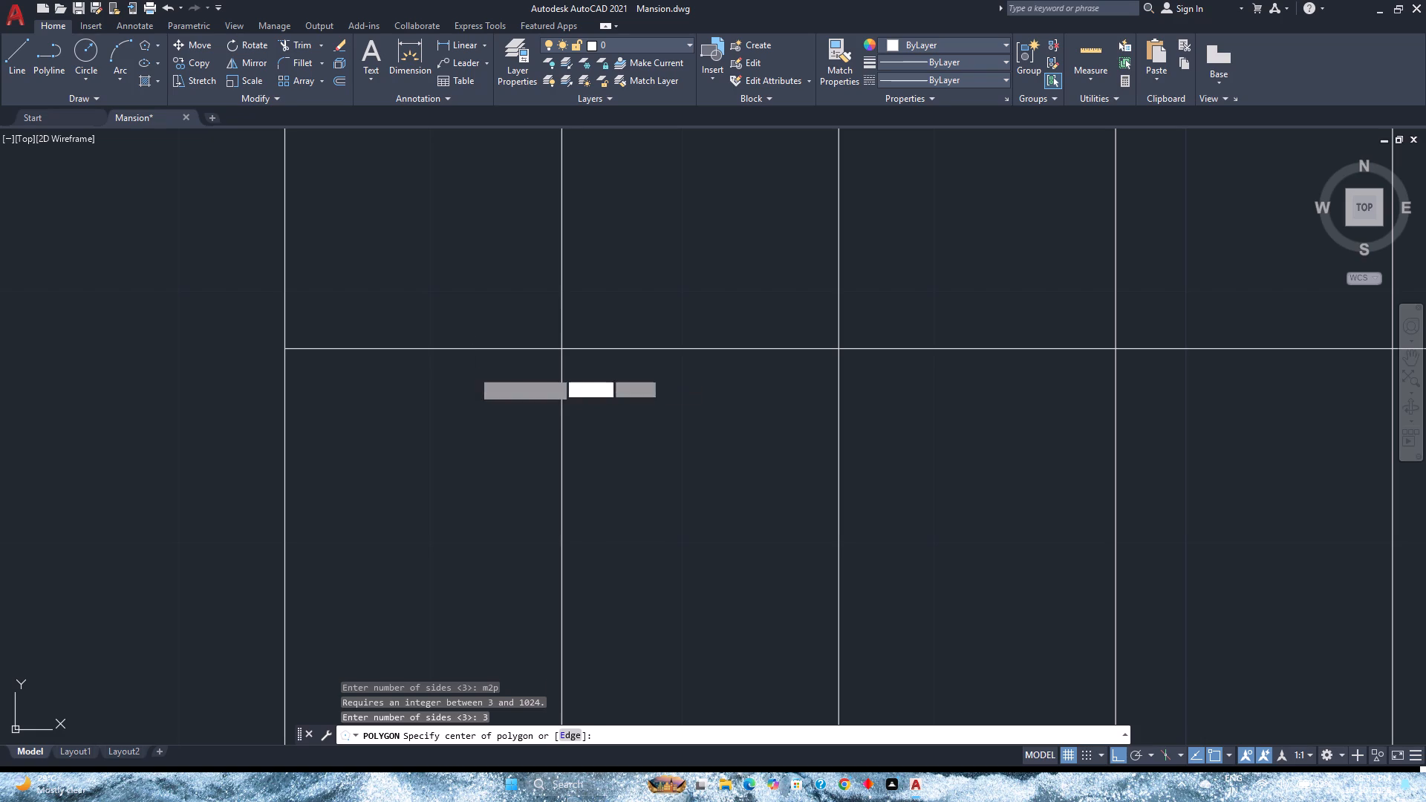
pyautogui.click(560, 348)
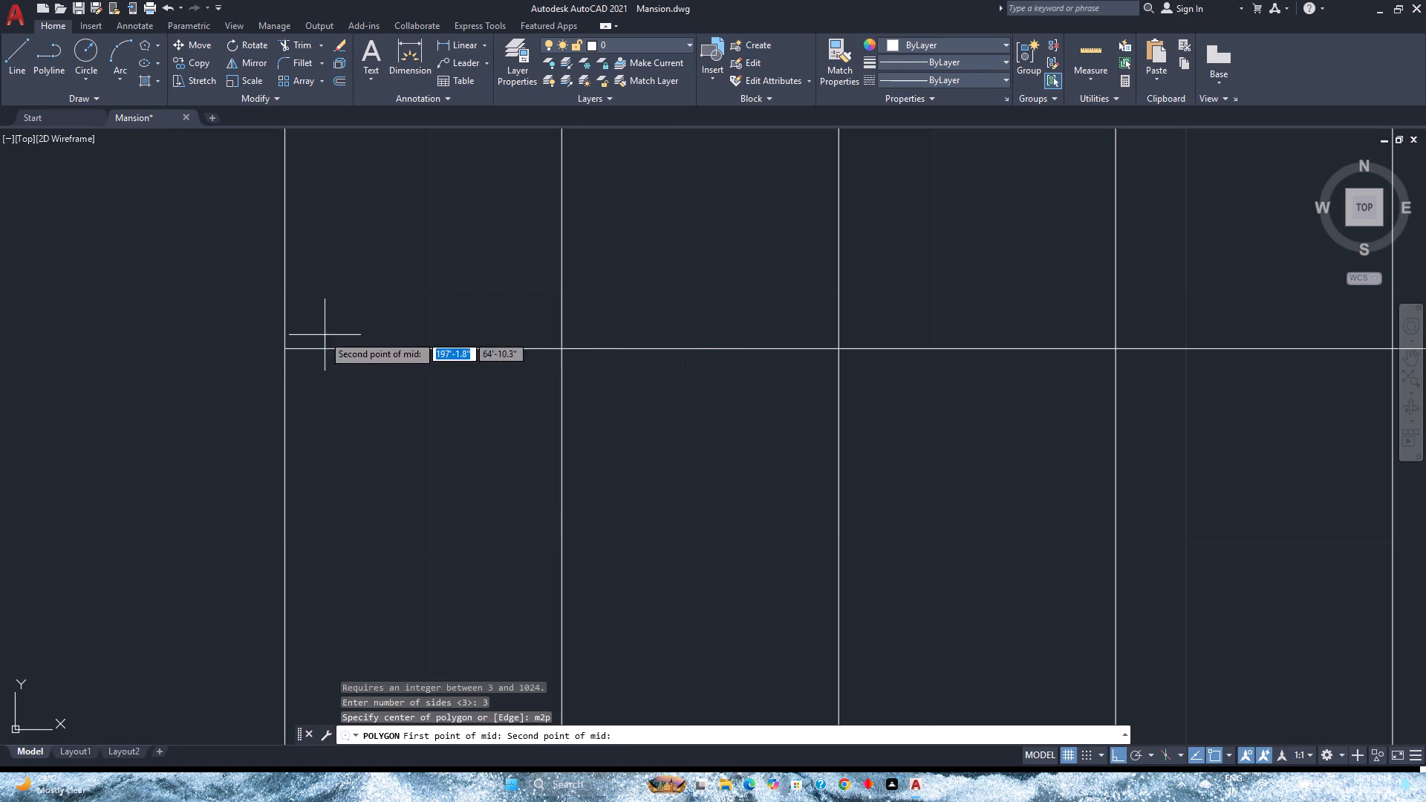
pyautogui.click(281, 350)
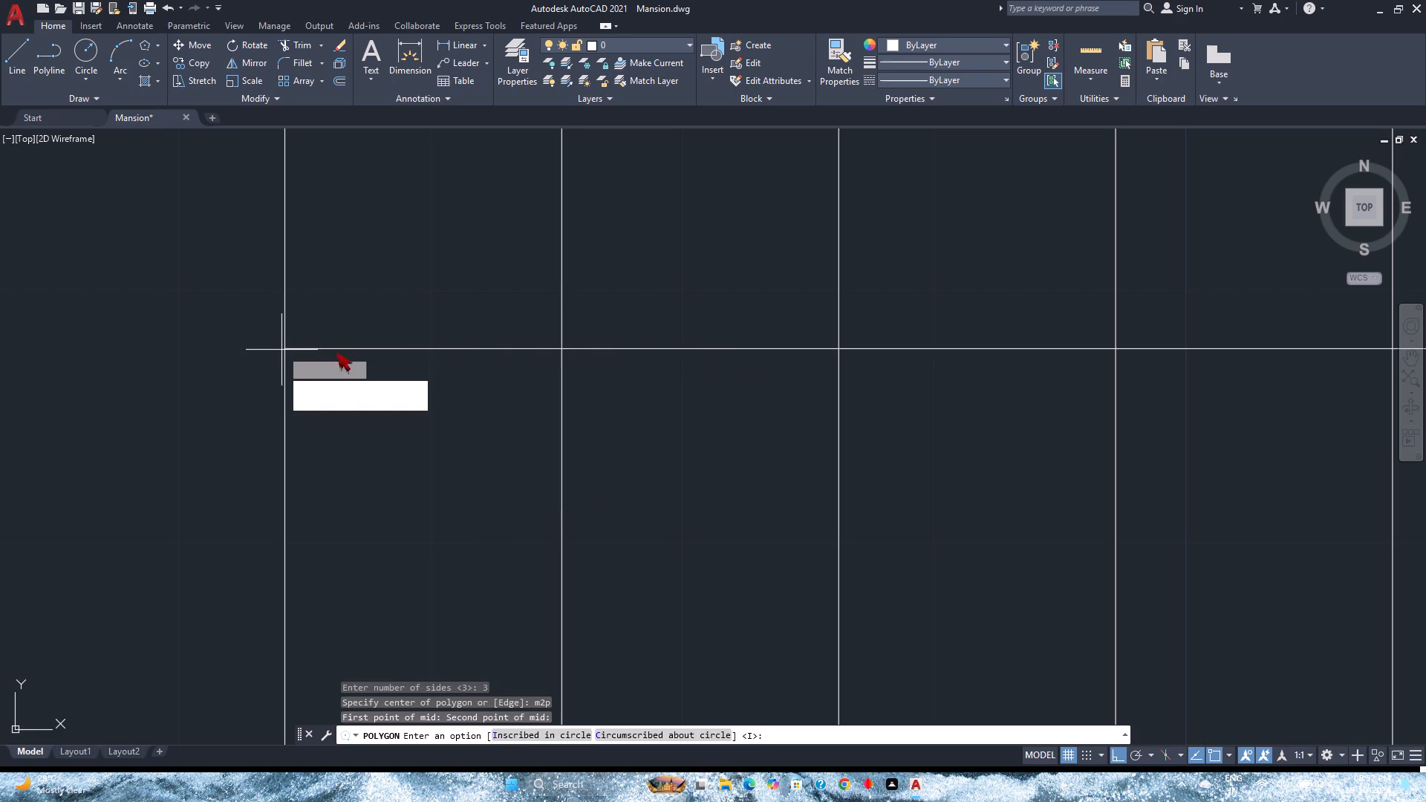
pyautogui.moveTo(362, 384); pyautogui.dragTo(281, 350)
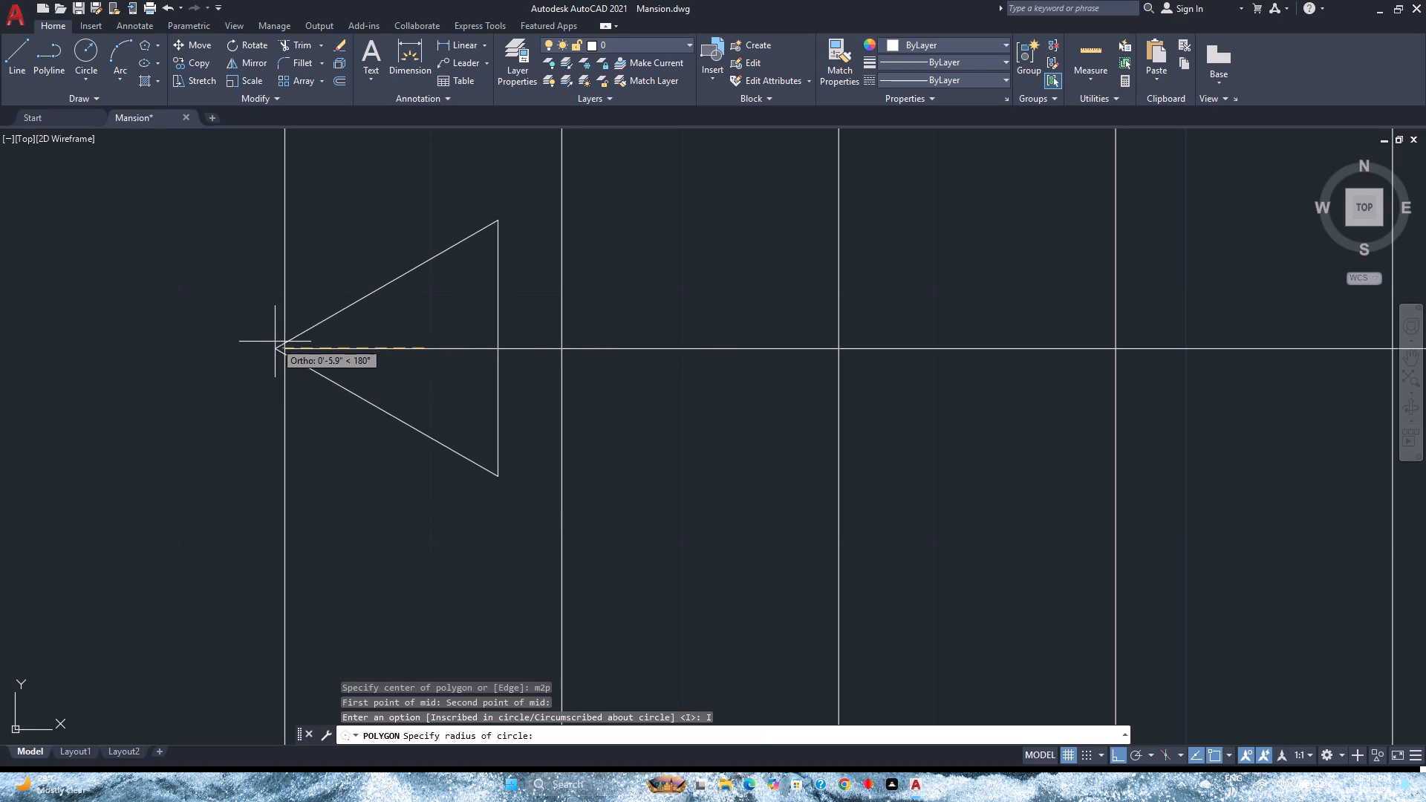
pyautogui.click(281, 345)
# Mirror the arrowhead triangle across a vertical line through the upper flight's second tread, keeping the original.
pyautogui.scroll(-3, 281, 345)
pyautogui.scroll(-1, 342, 411)
pyautogui.moveTo(342, 411); pyautogui.dragTo(488, 435, button='middle')
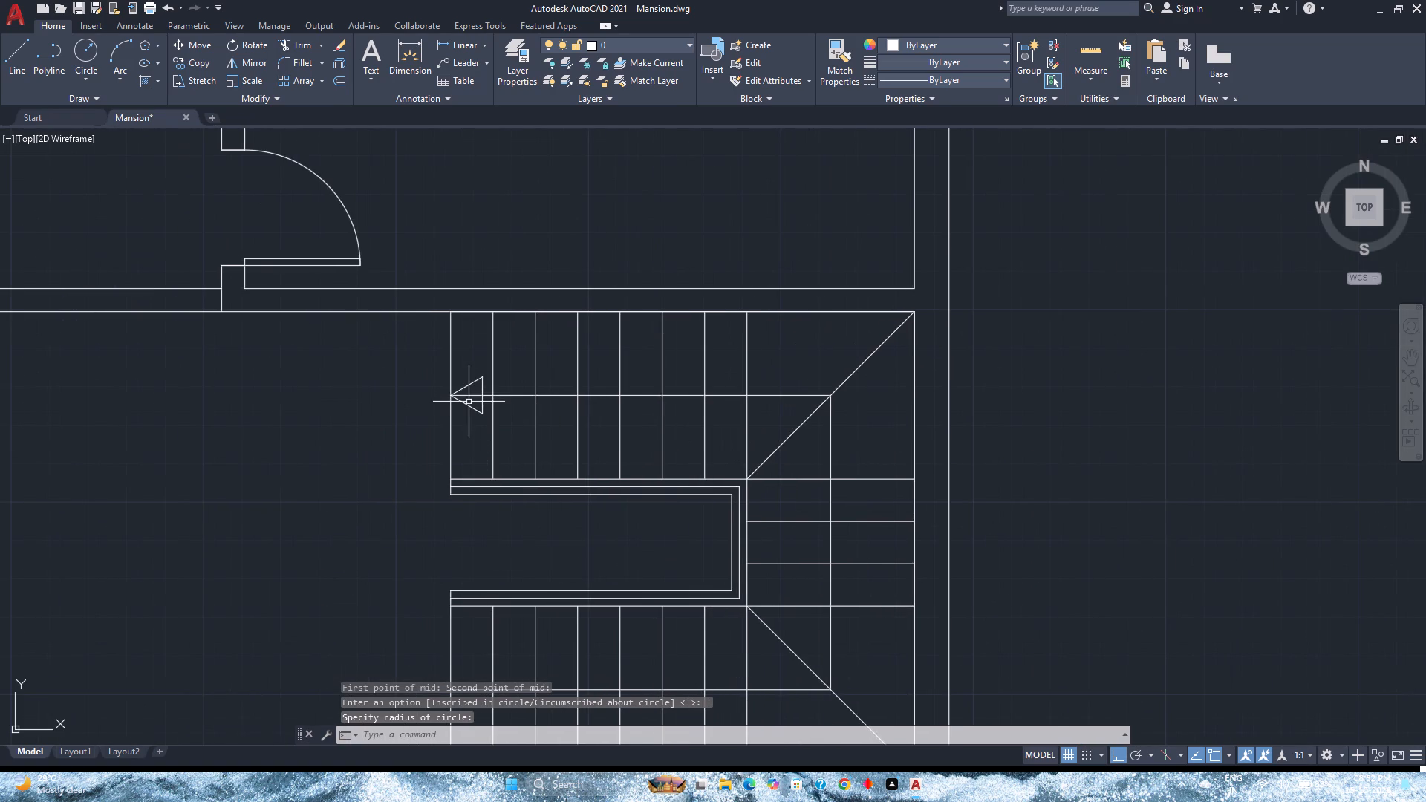
pyautogui.click(469, 405)
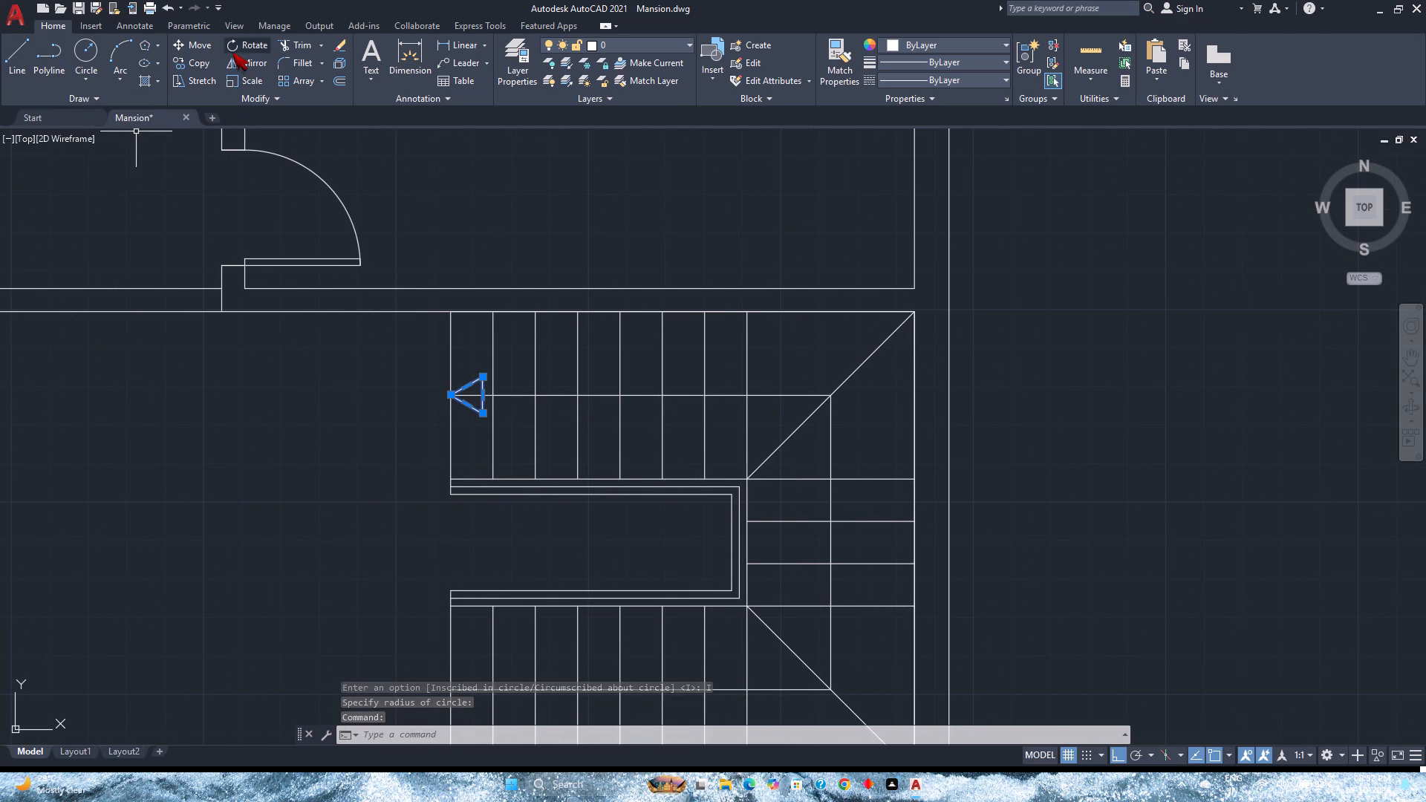
pyautogui.click(201, 58)
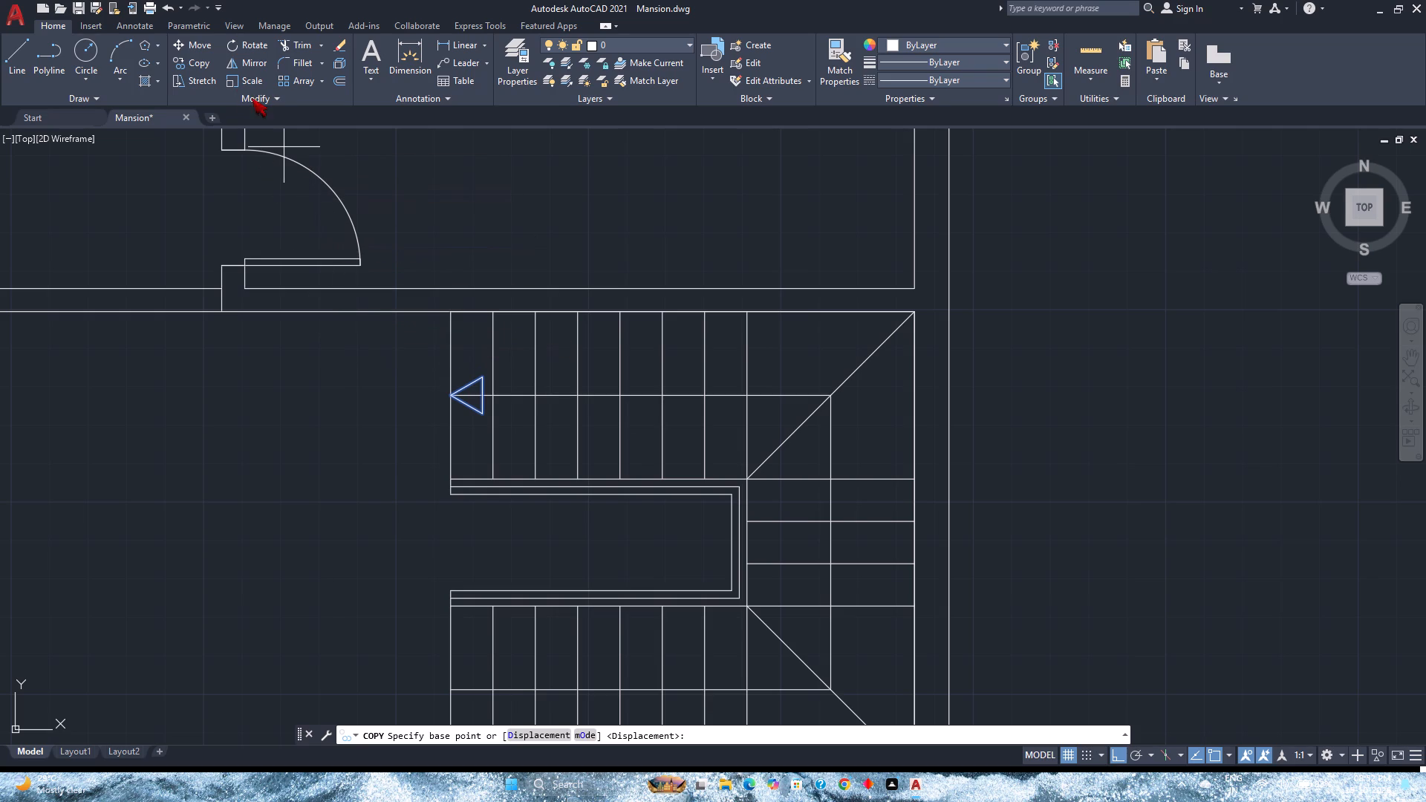
pyautogui.click(227, 65)
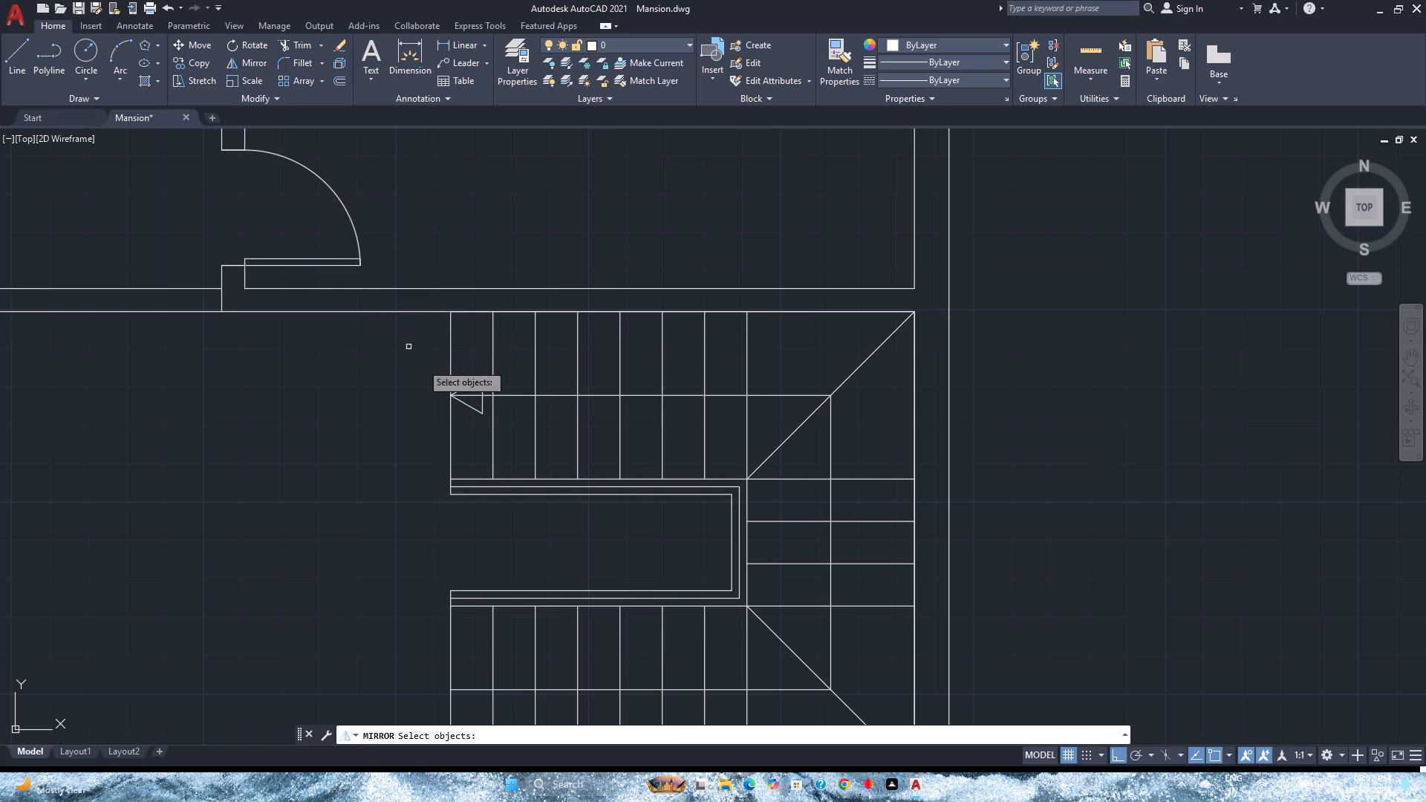
pyautogui.click(463, 405)
pyautogui.press('space')
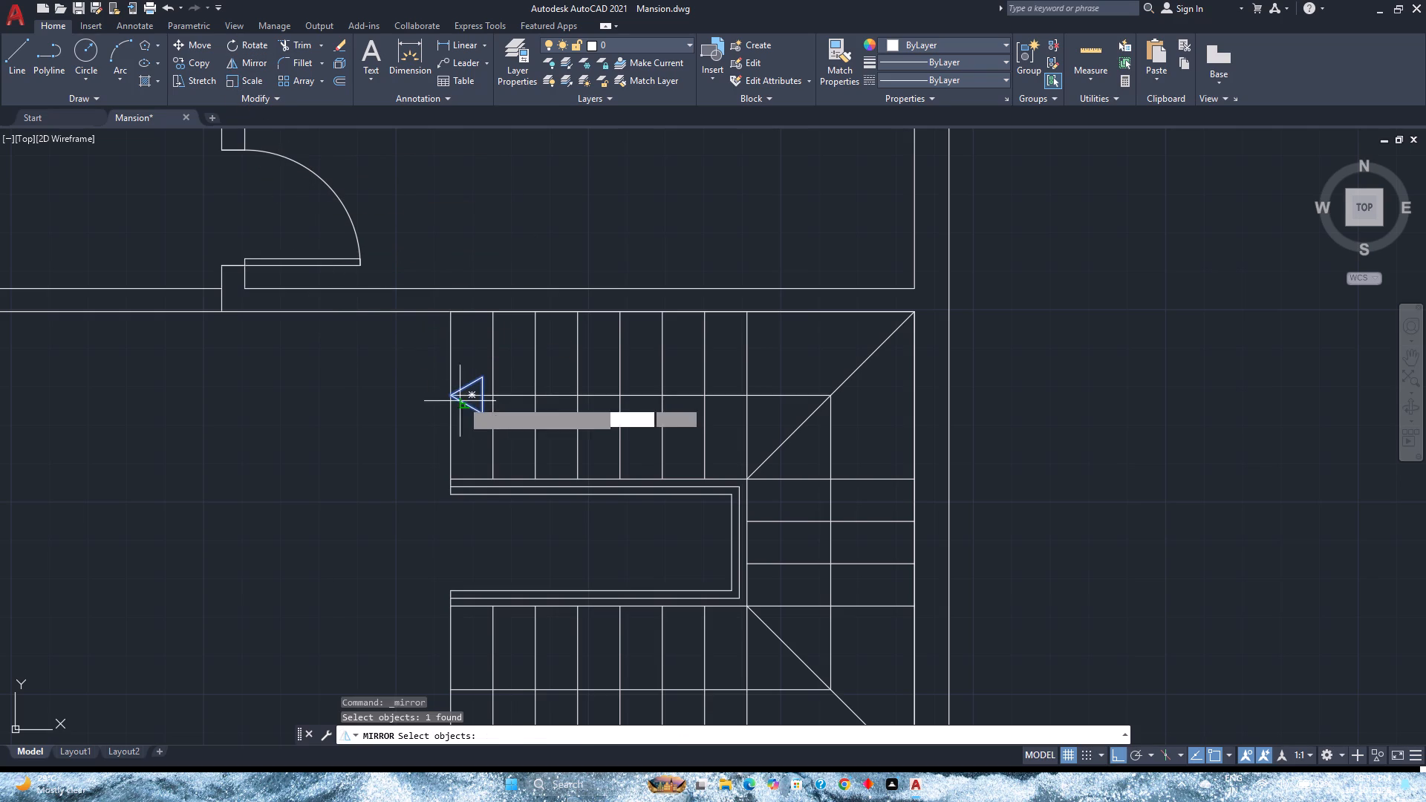
pyautogui.click(511, 398)
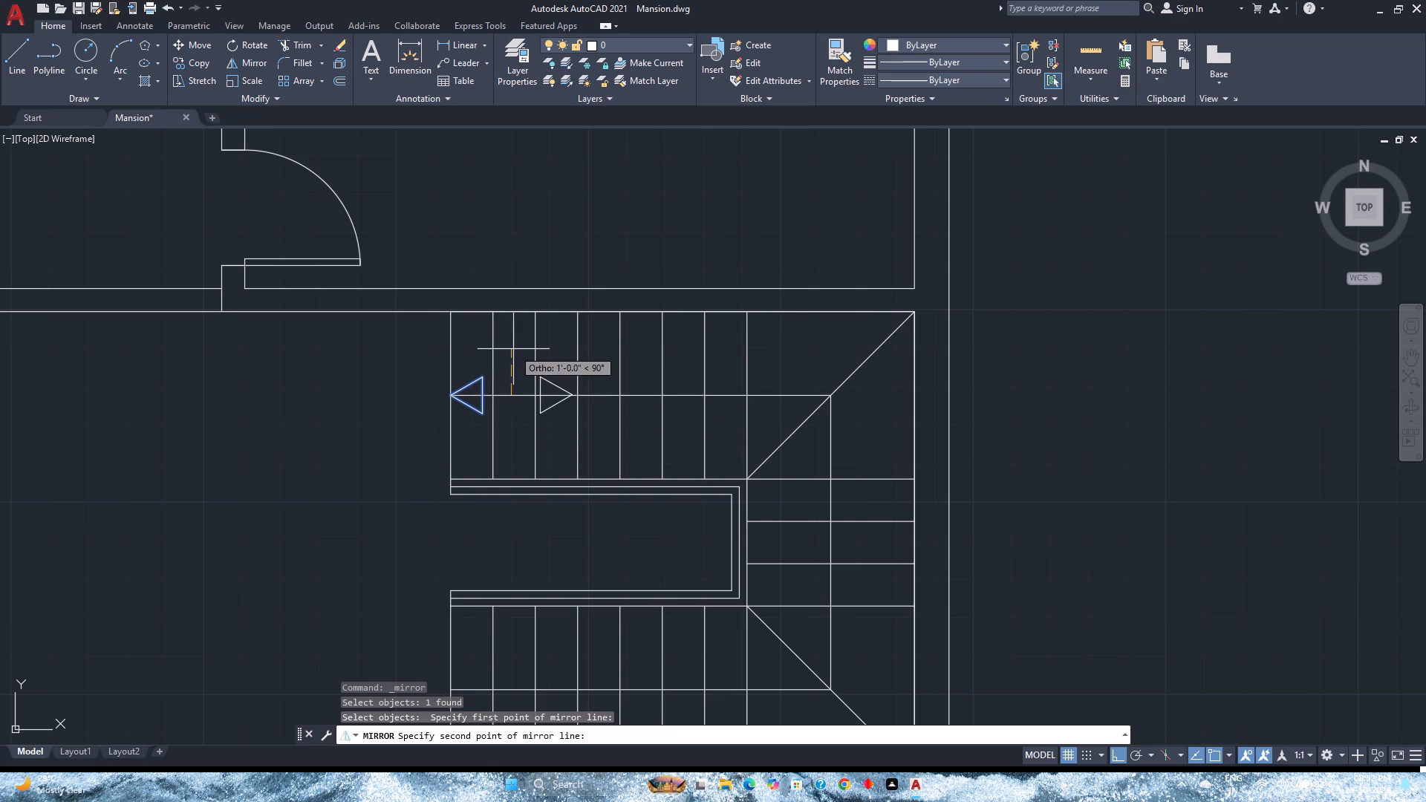
pyautogui.click(513, 346)
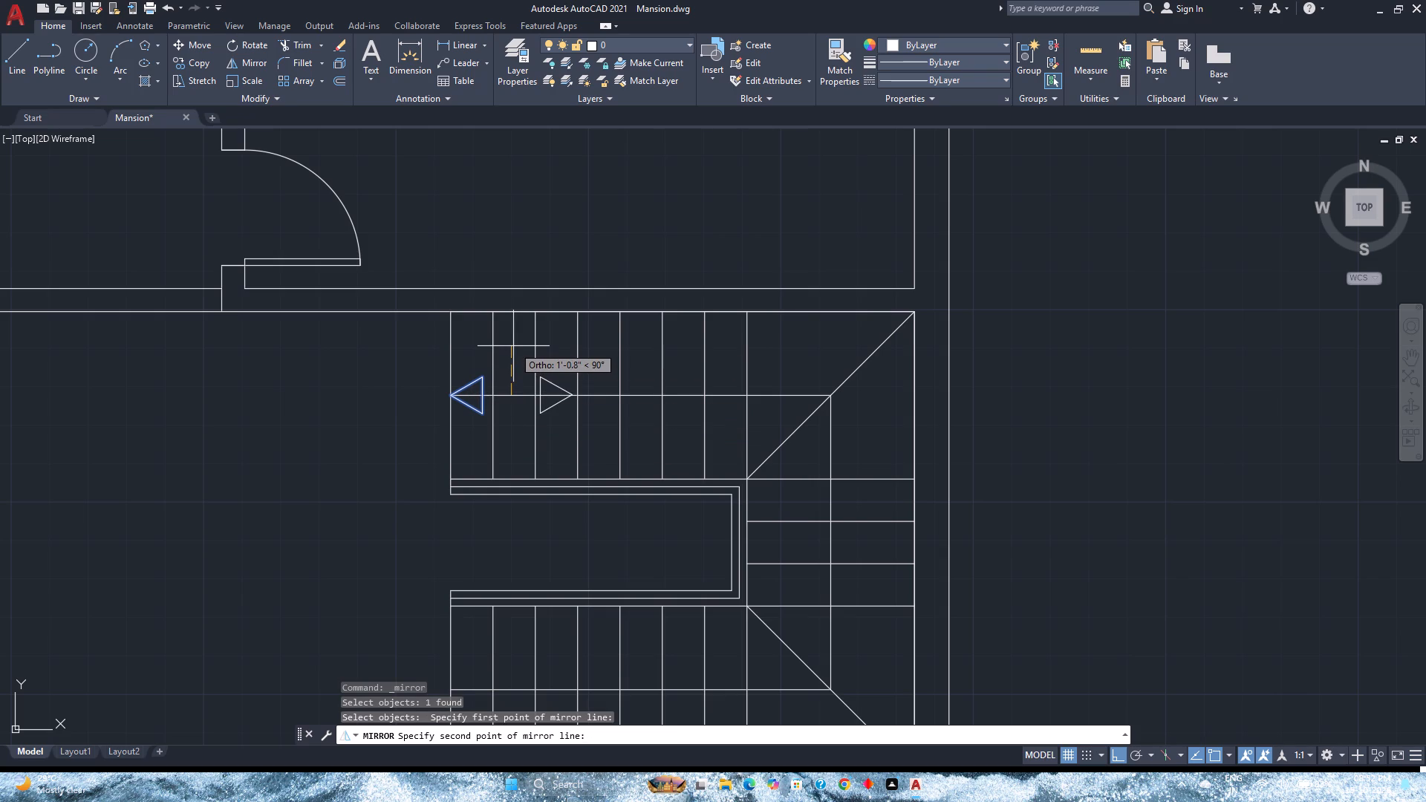
pyautogui.click(545, 403)
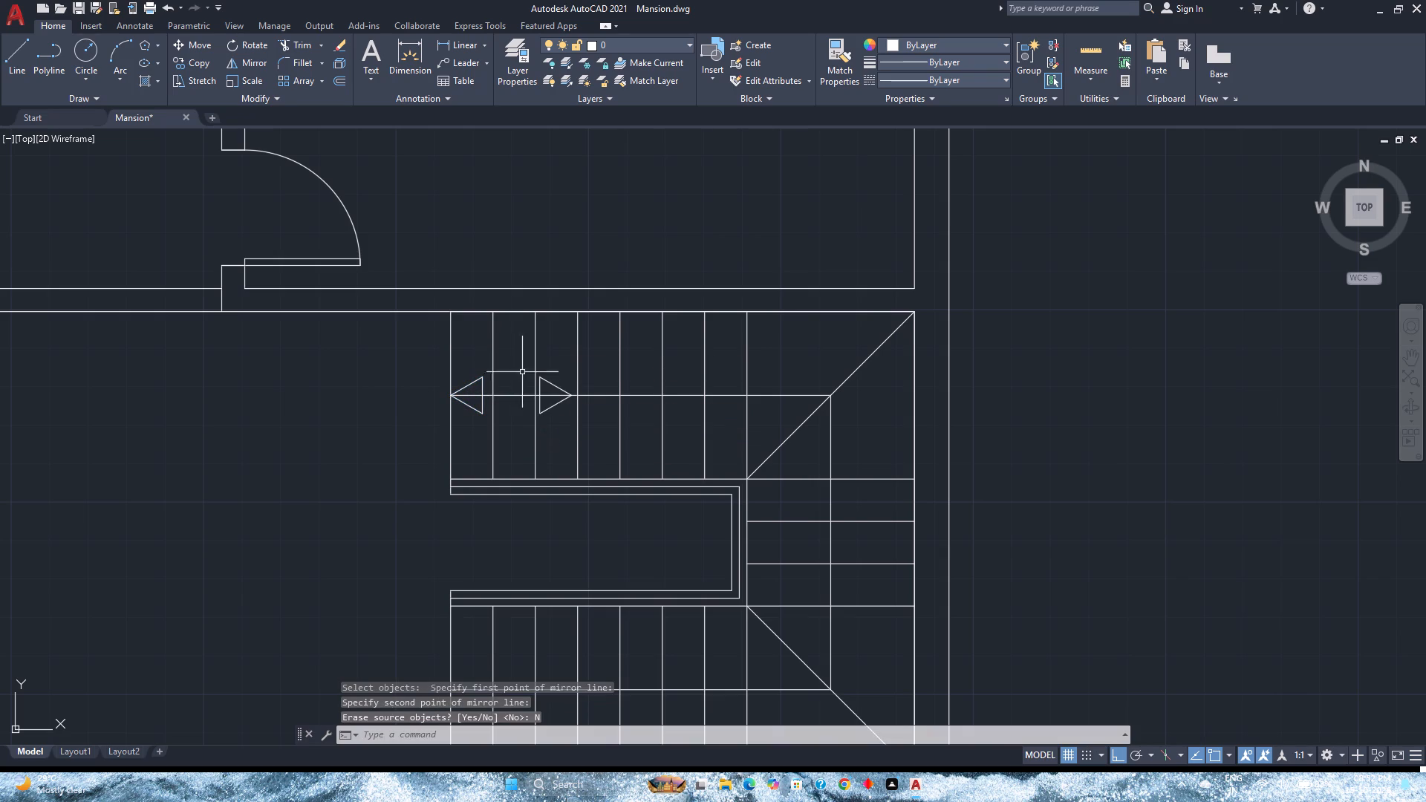
# Move the mirrored arrowhead by its tip onto the lower flight's centre line, at the fifth tread line in from the open-end edge.
pyautogui.click(543, 409)
pyautogui.scroll(-1, 429, 406)
pyautogui.moveTo(429, 406); pyautogui.dragTo(412, 353, button='middle')
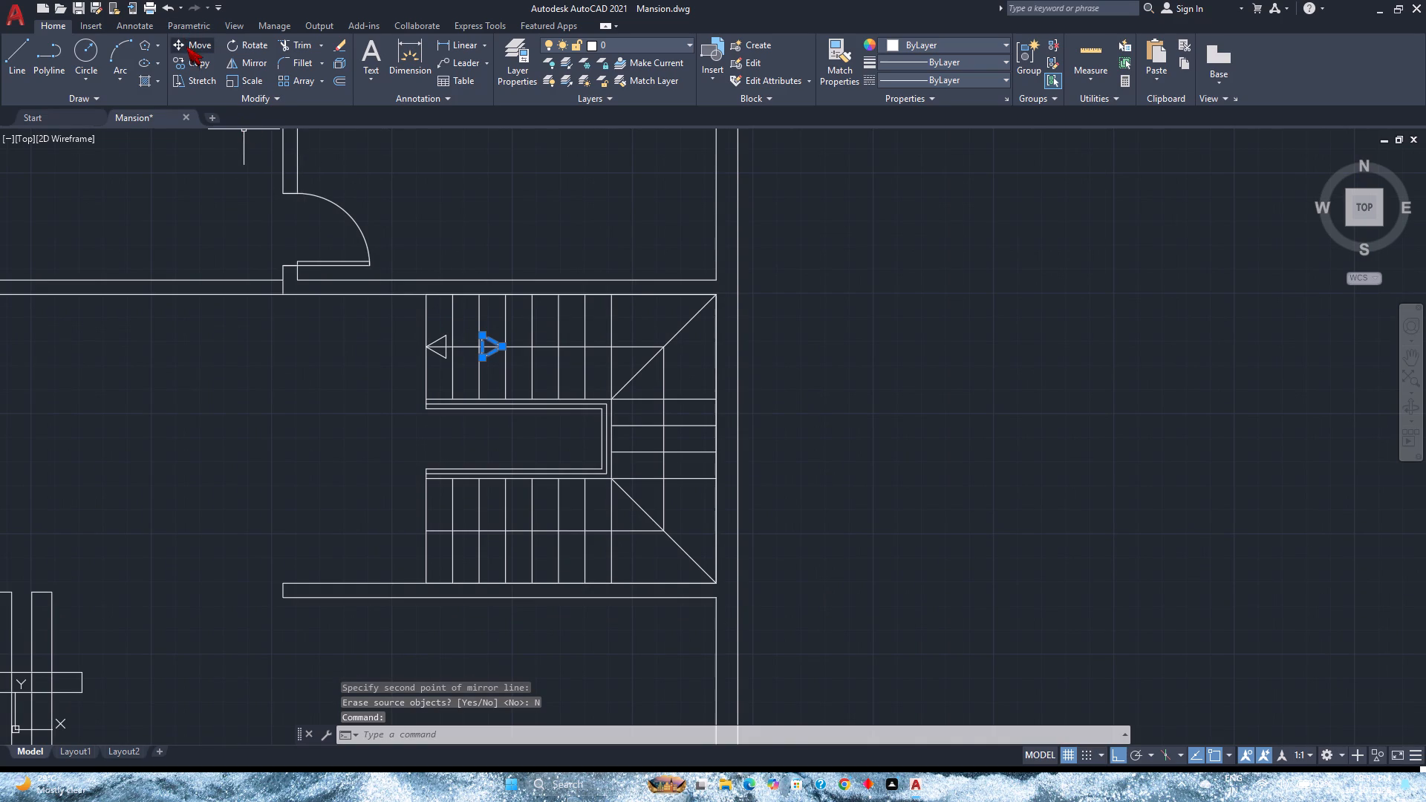
pyautogui.click(186, 47)
pyautogui.scroll(3, 507, 347)
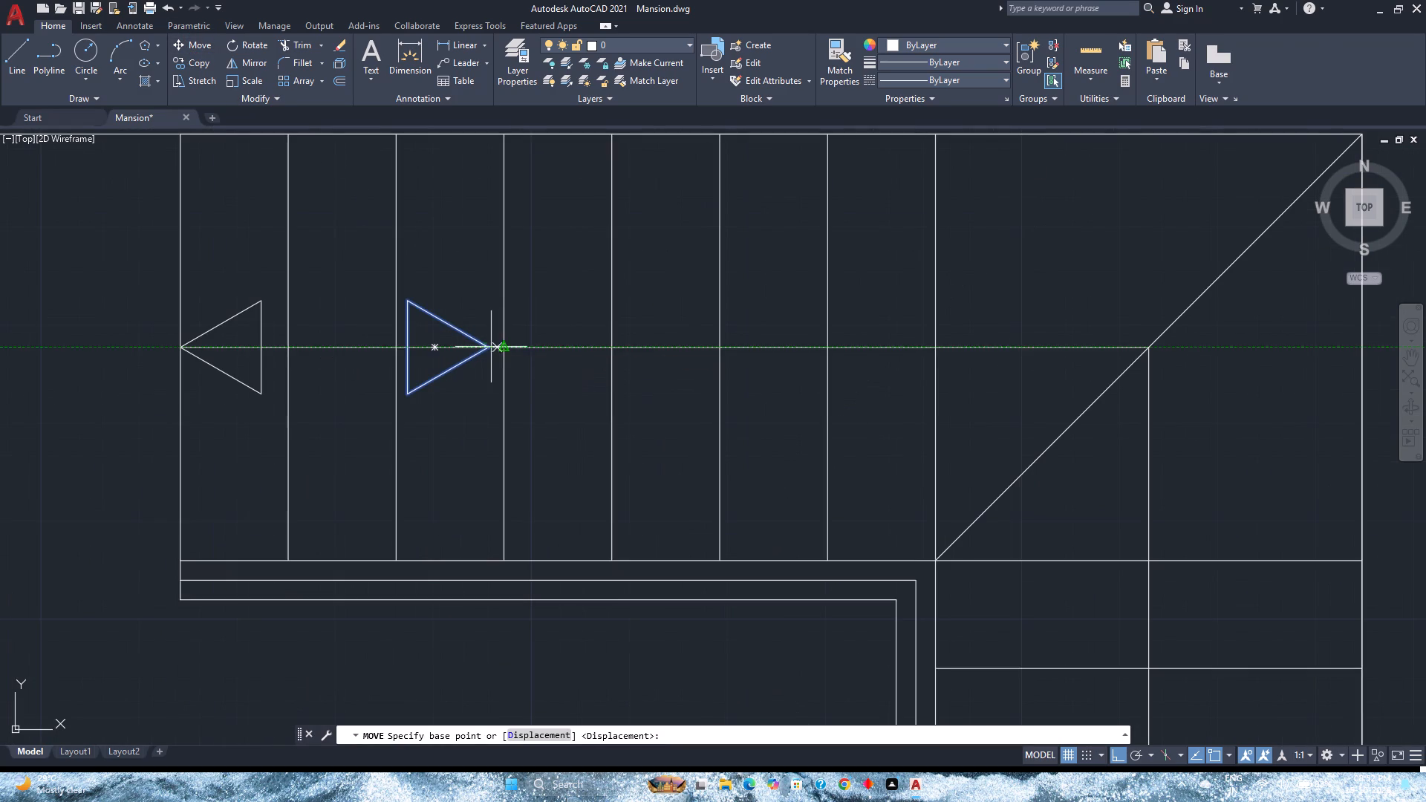
pyautogui.click(489, 347)
pyautogui.scroll(-3, 489, 347)
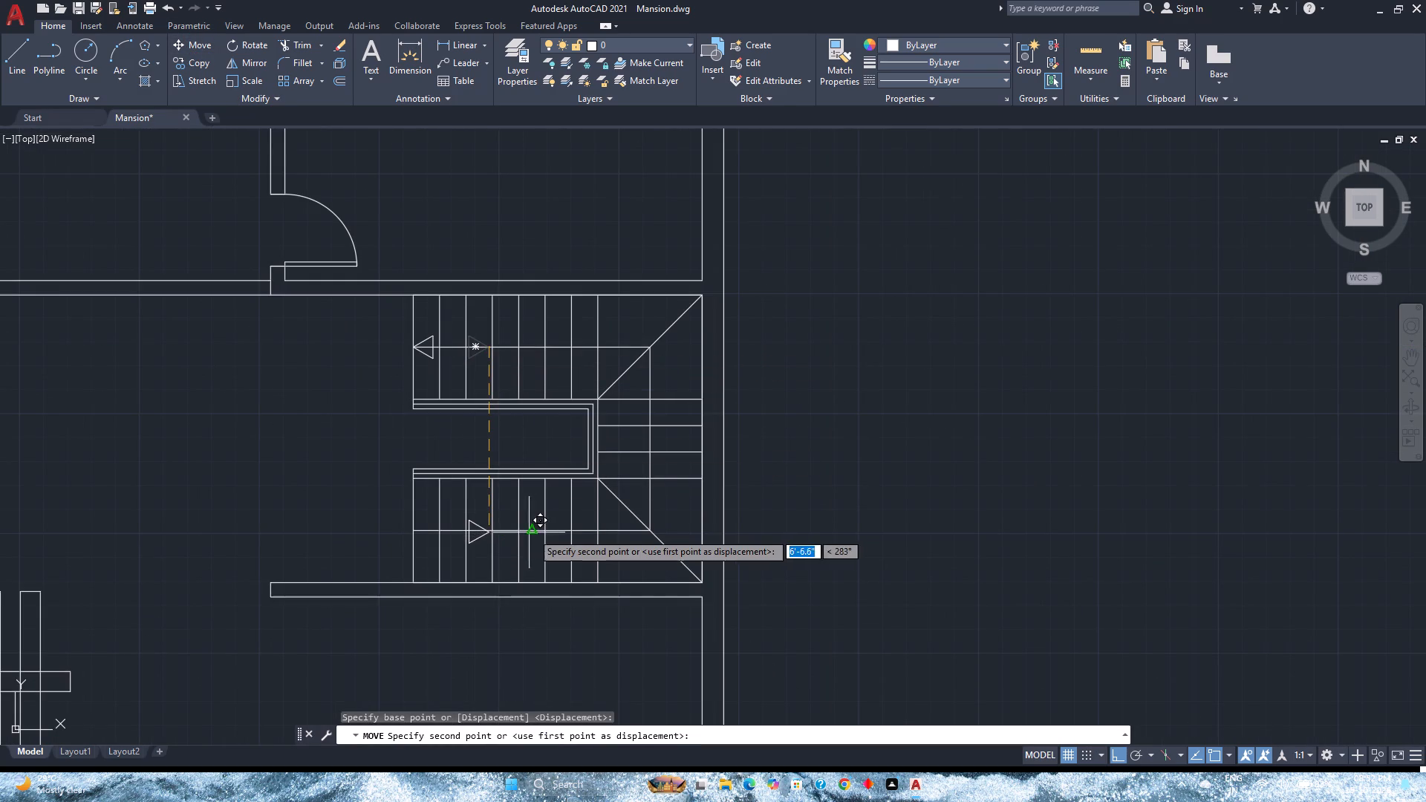
pyautogui.click(542, 532)
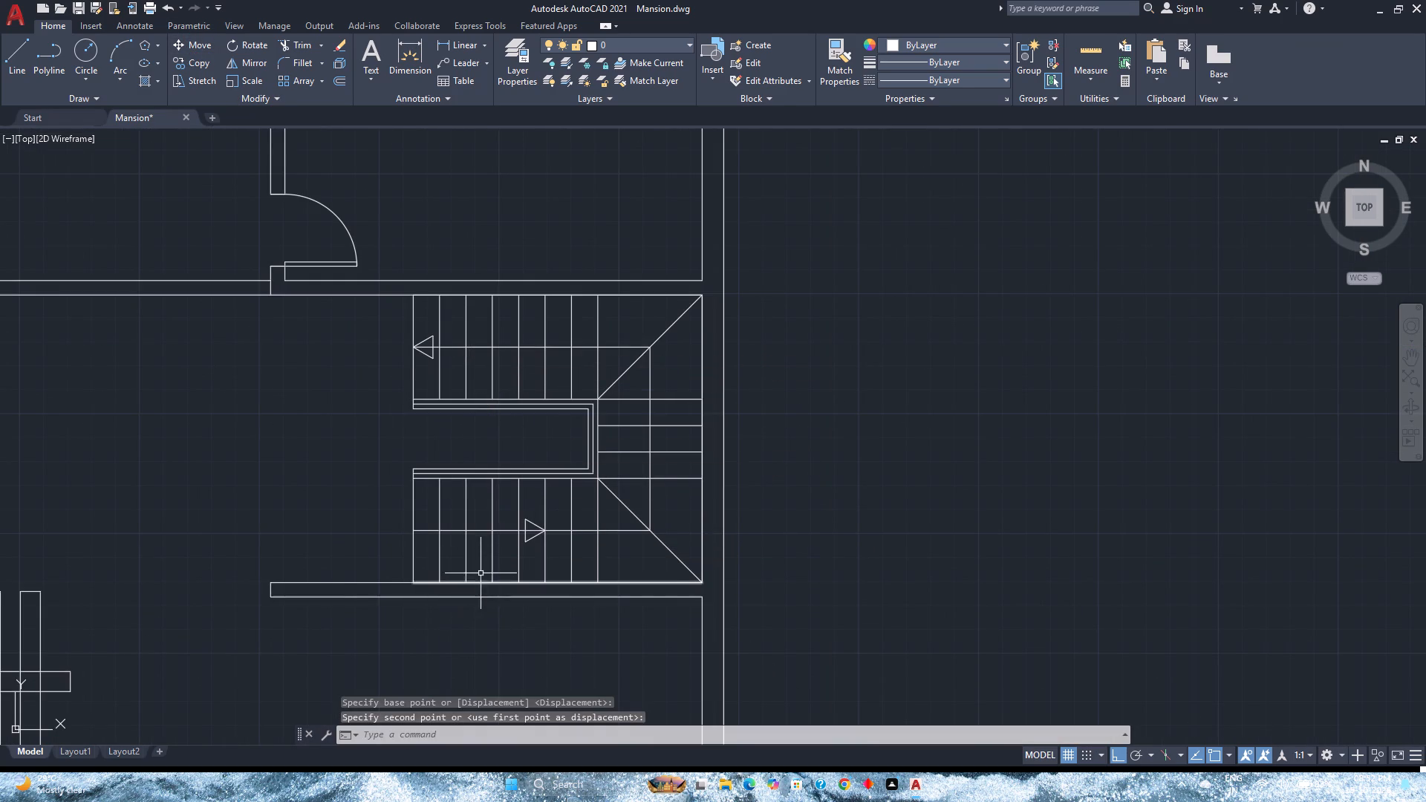
# Save the drawing.
pyautogui.scroll(-1, 481, 572)
pyautogui.moveTo(481, 553); pyautogui.dragTo(660, 519, button='middle')
pyautogui.hotkey('ctrl', 's')
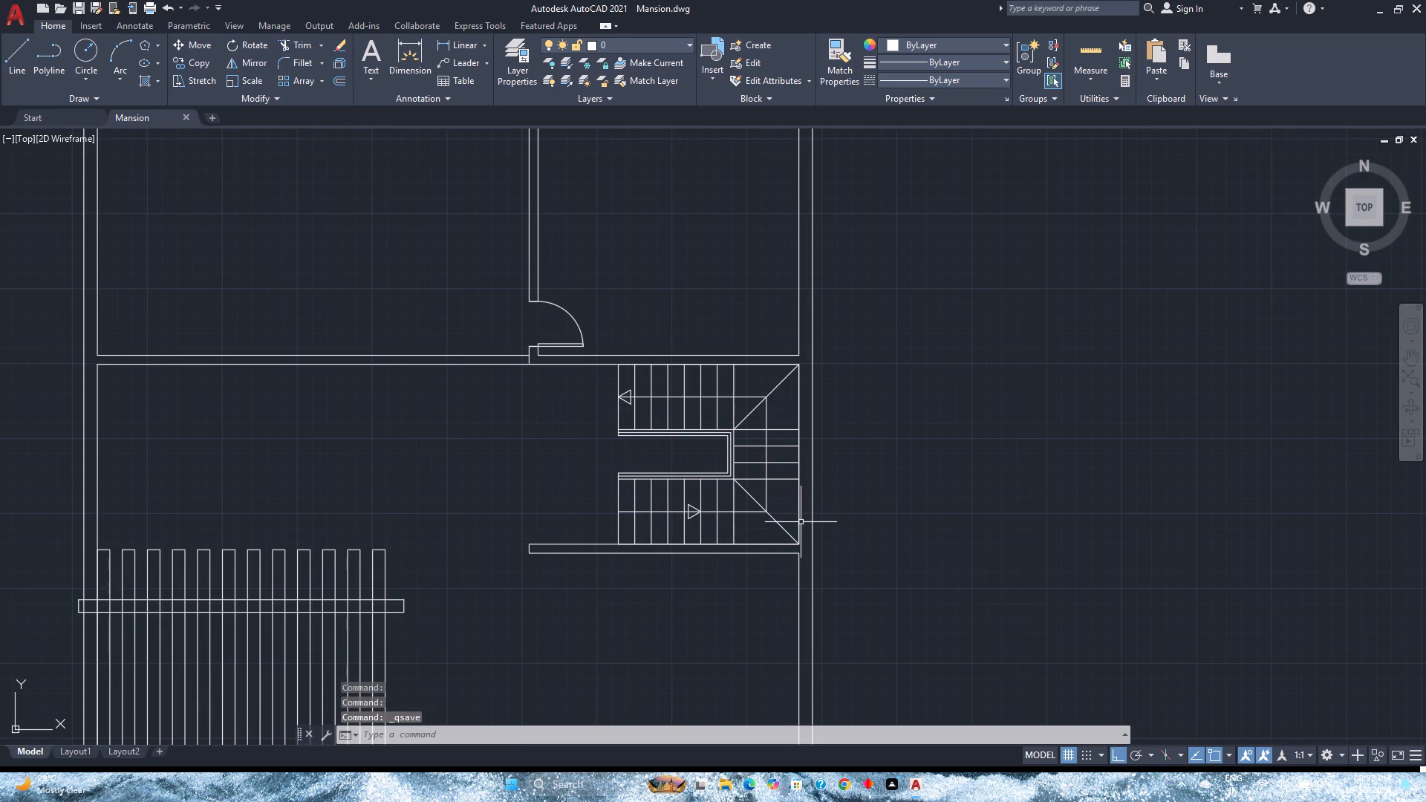
# Group the entire U-shaped staircase, including its three outer boundary lines, treads, handrail lines, centre line and both arrowheads.
pyautogui.scroll(1, 781, 544)
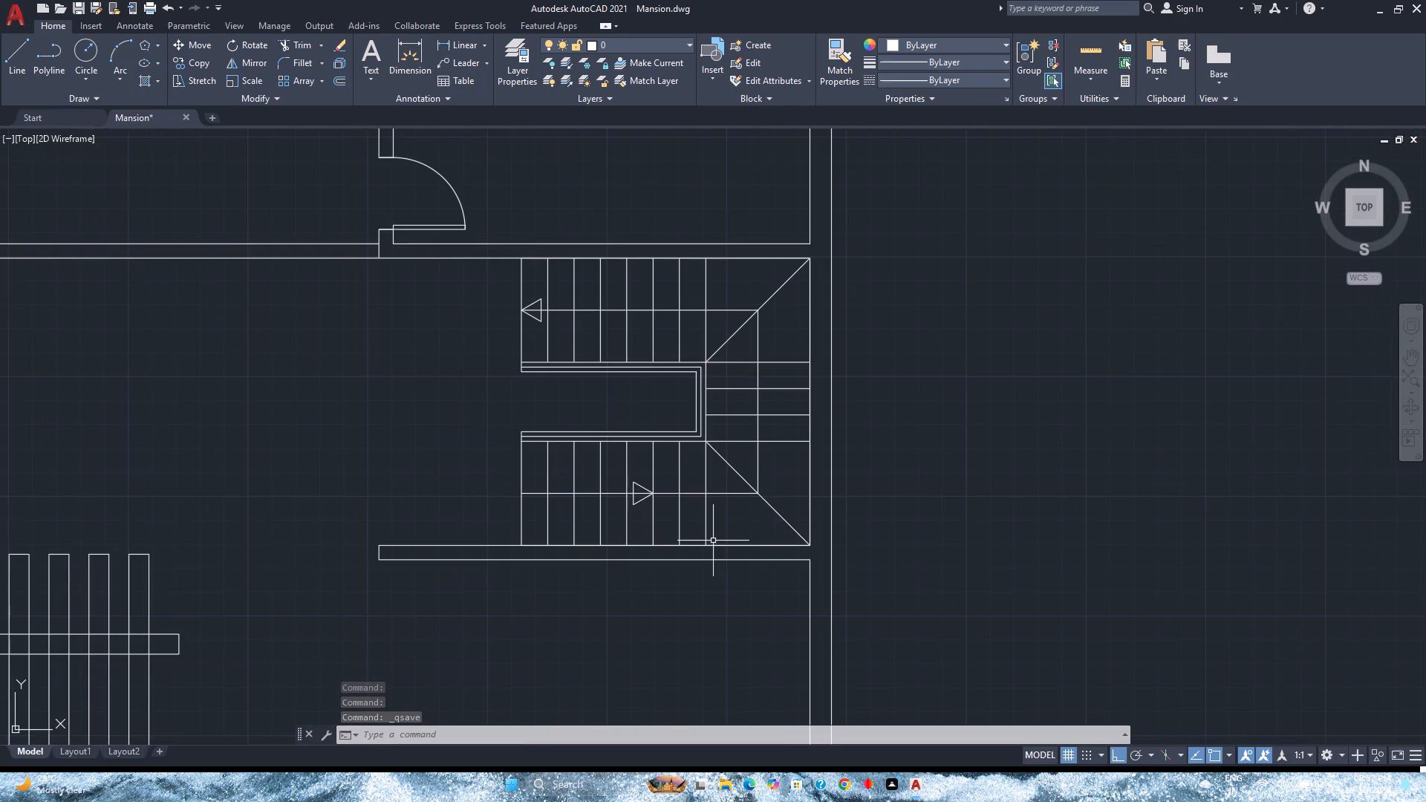
pyautogui.scroll(1, 709, 539)
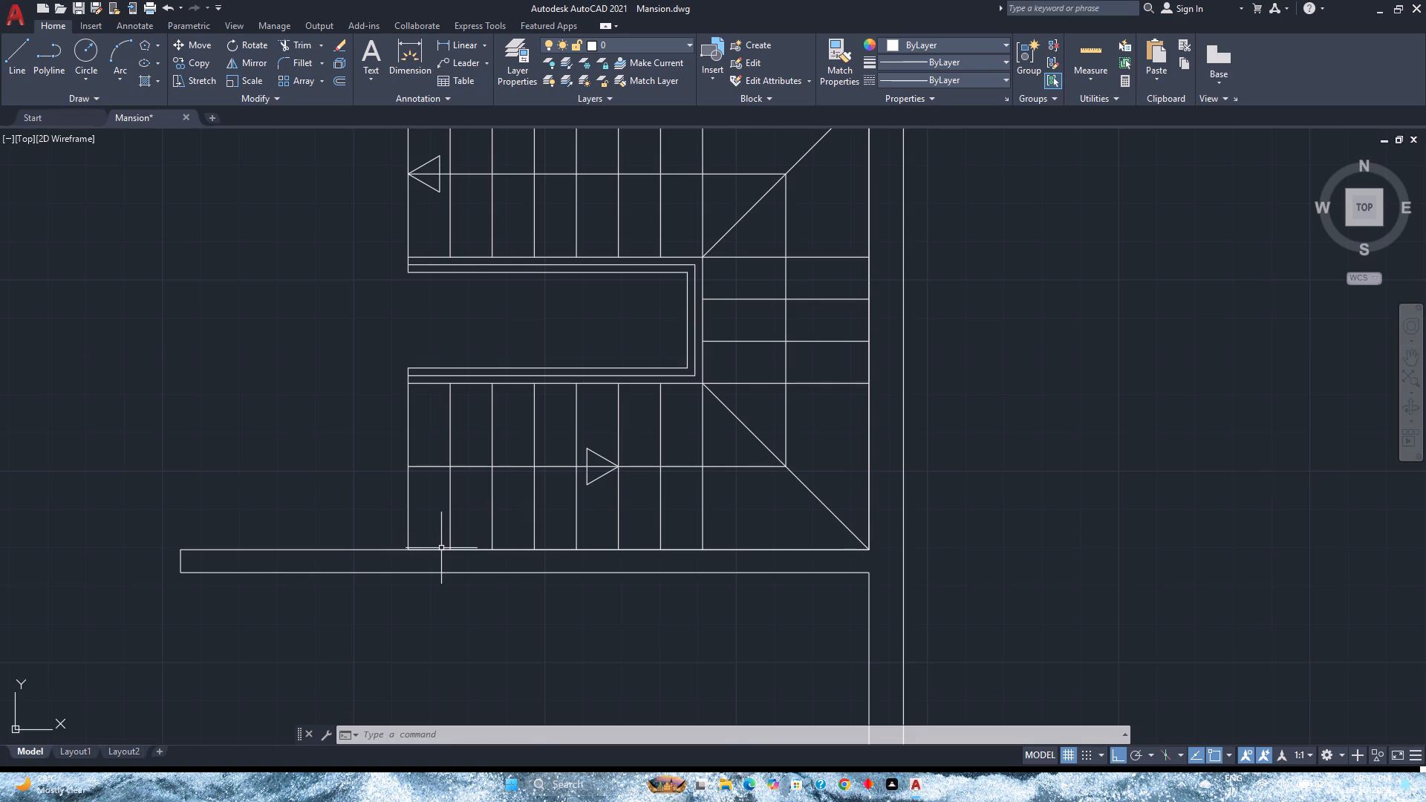
pyautogui.click(441, 548)
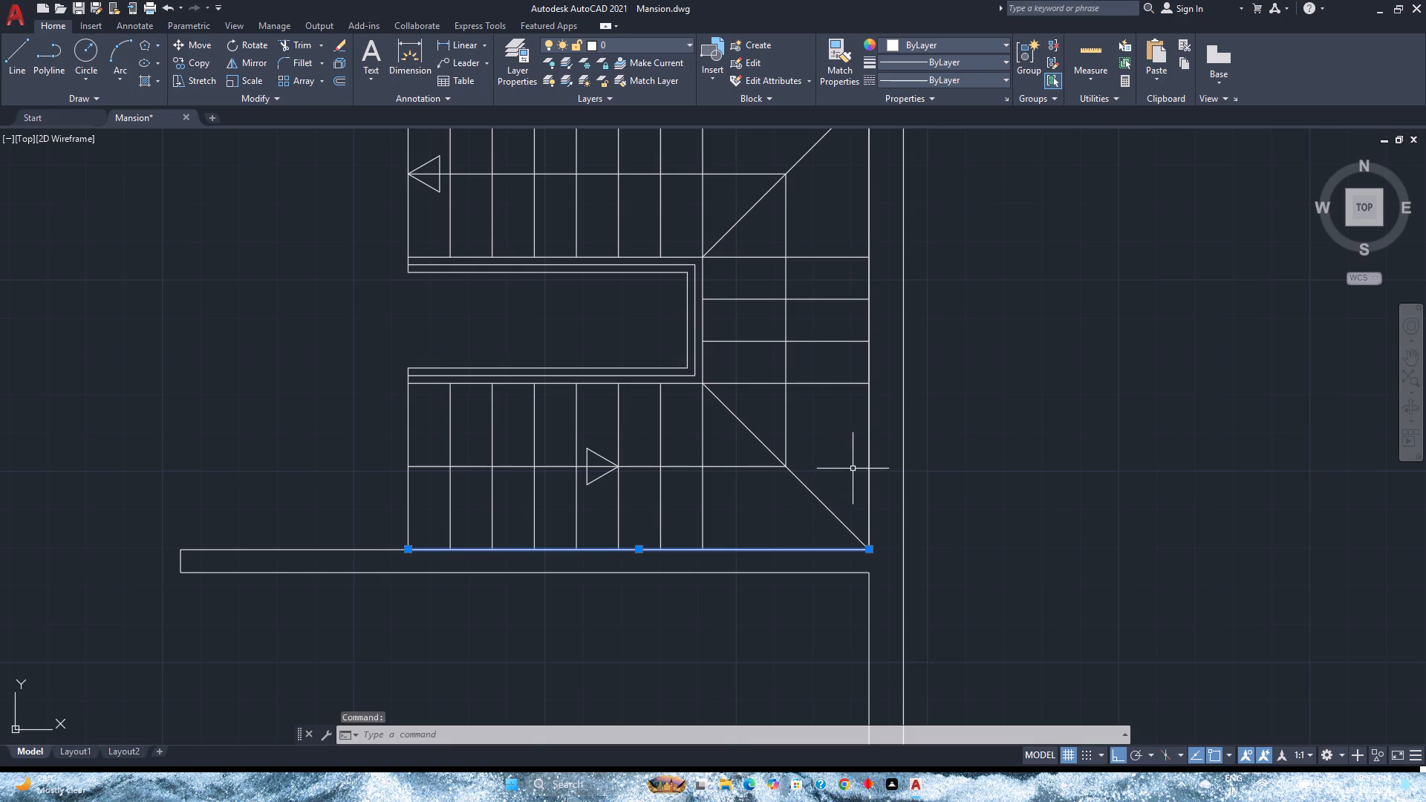
pyautogui.click(869, 454)
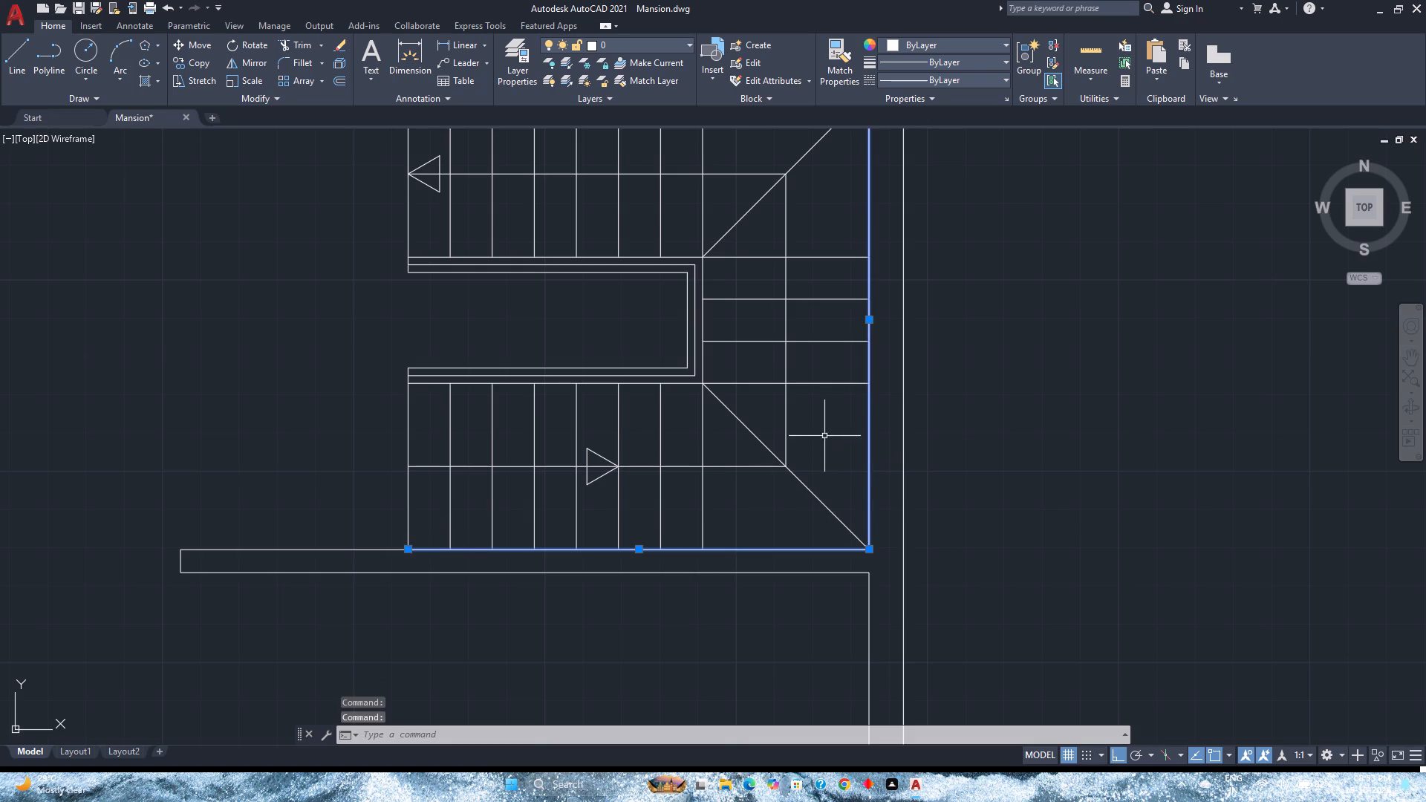
pyautogui.moveTo(824, 435); pyautogui.dragTo(817, 578, button='middle')
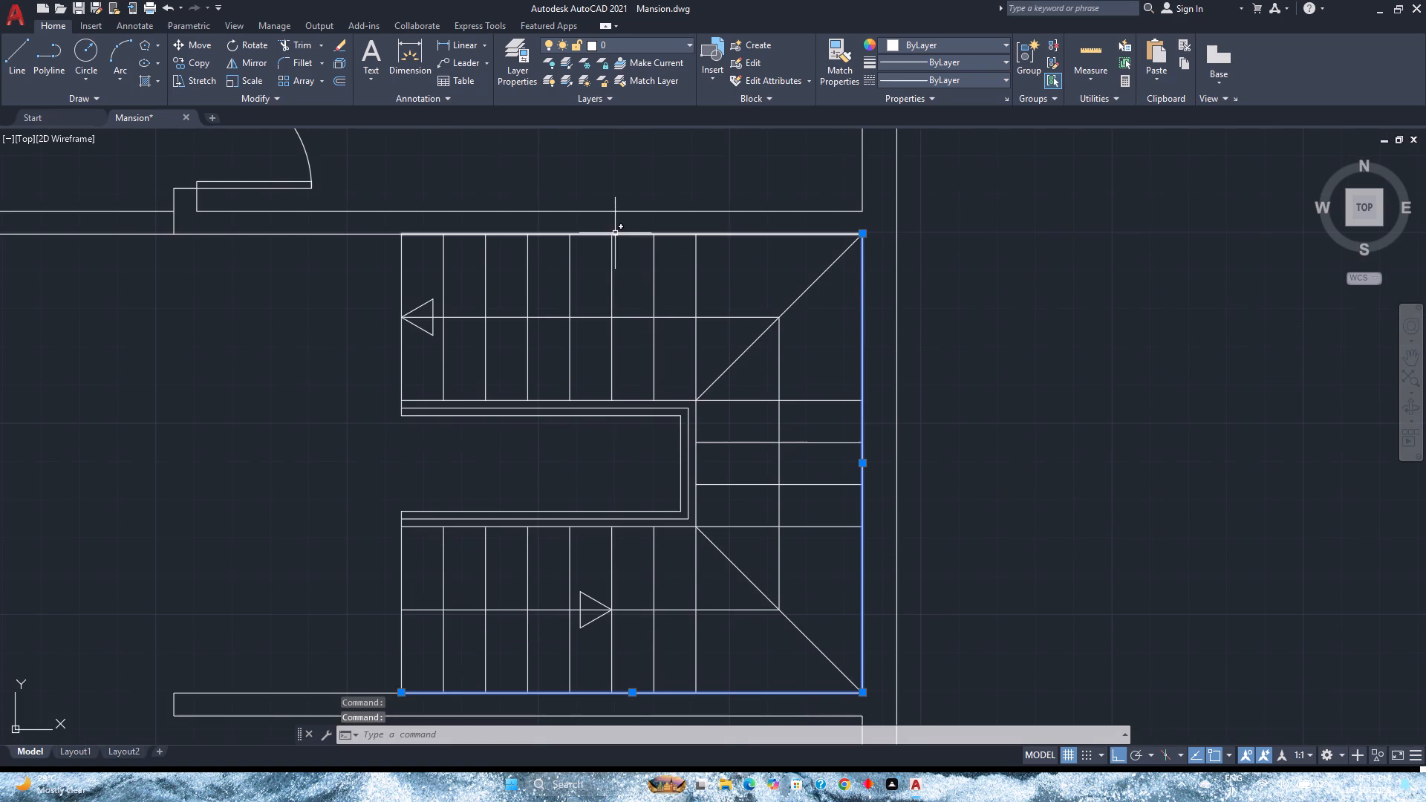
pyautogui.click(615, 233)
pyautogui.click(835, 607)
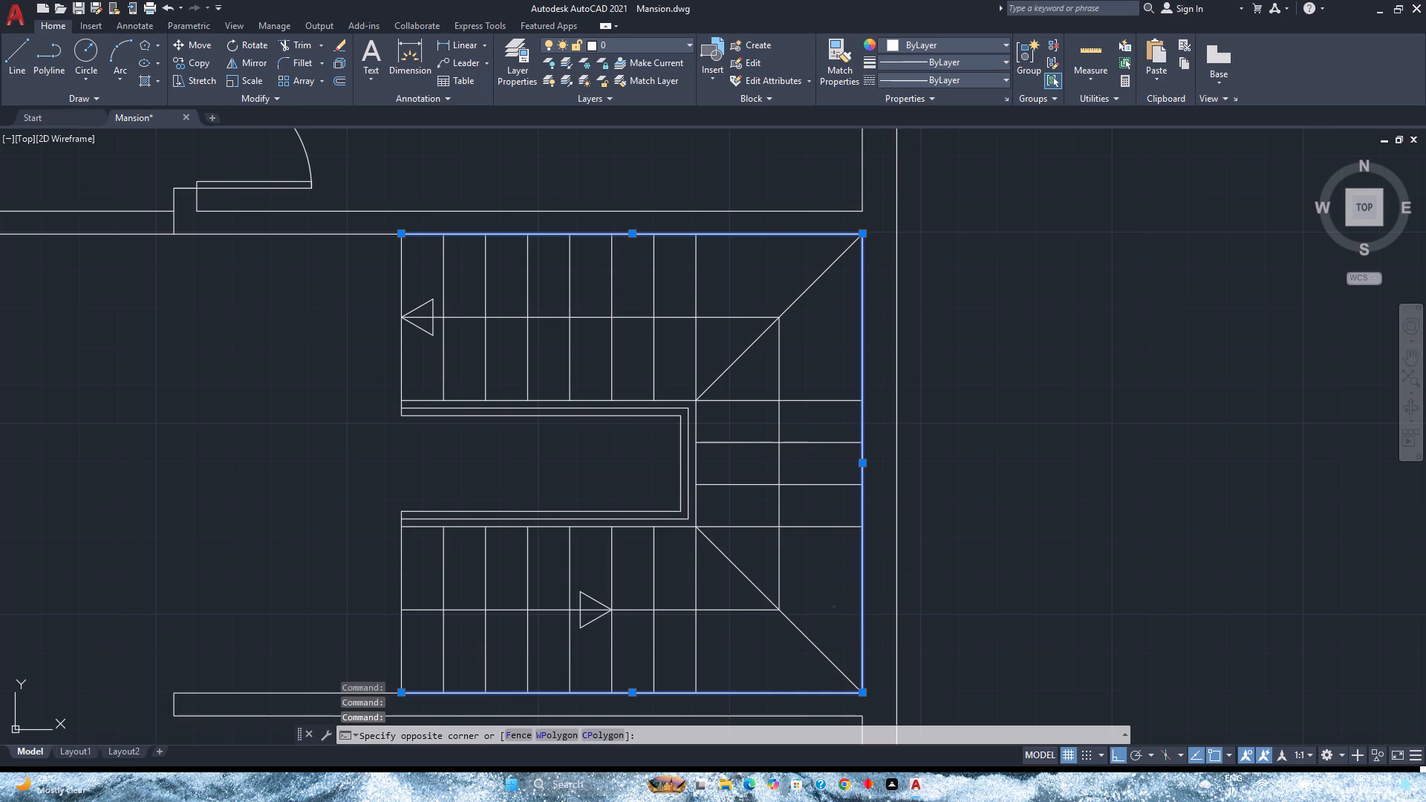
pyautogui.click(236, 258)
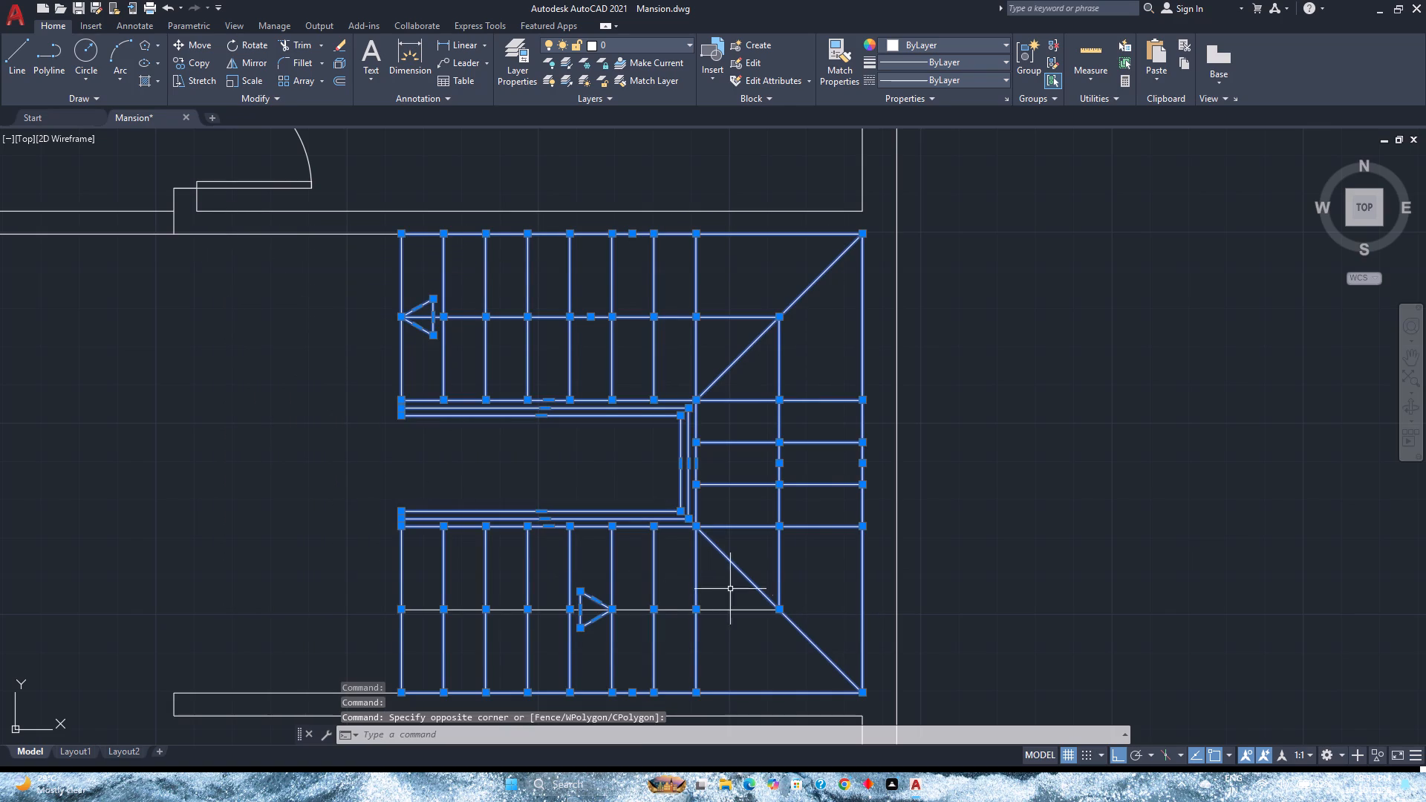
pyautogui.click(818, 615)
pyautogui.click(309, 584)
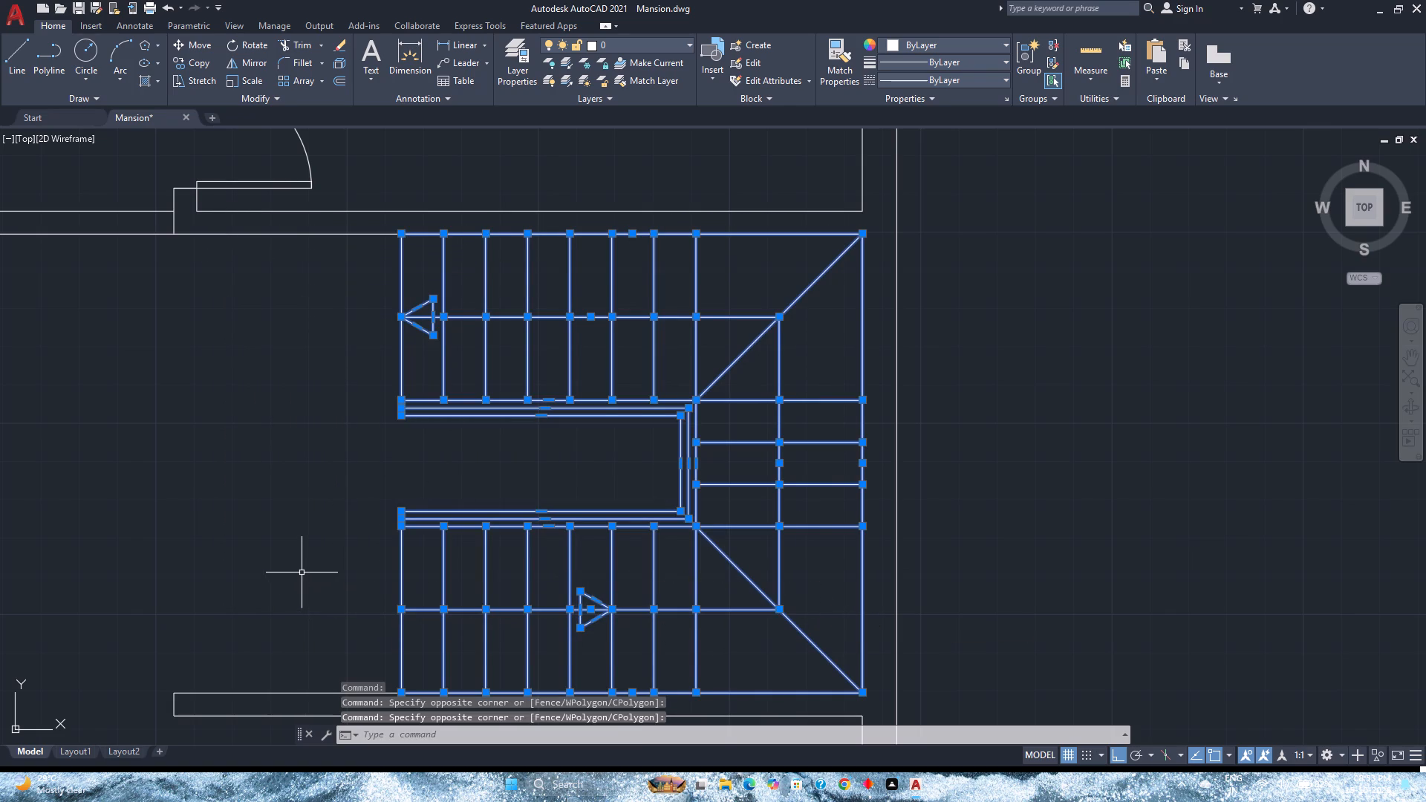
pyautogui.press('g')
pyautogui.press('Return')
# Copy the staircase group by its upper outer corner onto the inner face of the outer wall in the leftmost and middle floor plans.
pyautogui.scroll(-1, 299, 559)
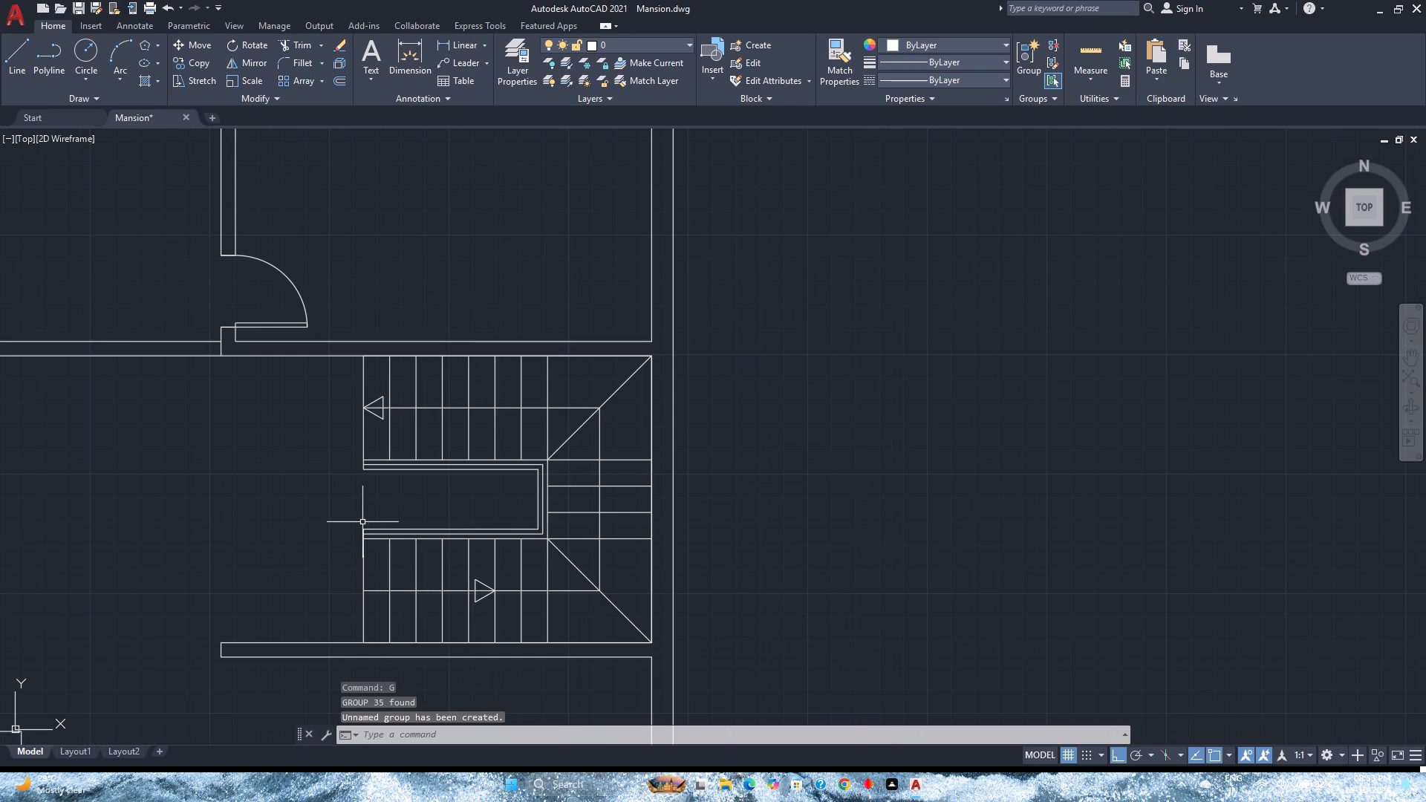
pyautogui.click(596, 590)
pyautogui.scroll(-2, 434, 535)
pyautogui.moveTo(433, 534); pyautogui.dragTo(567, 496, button='middle')
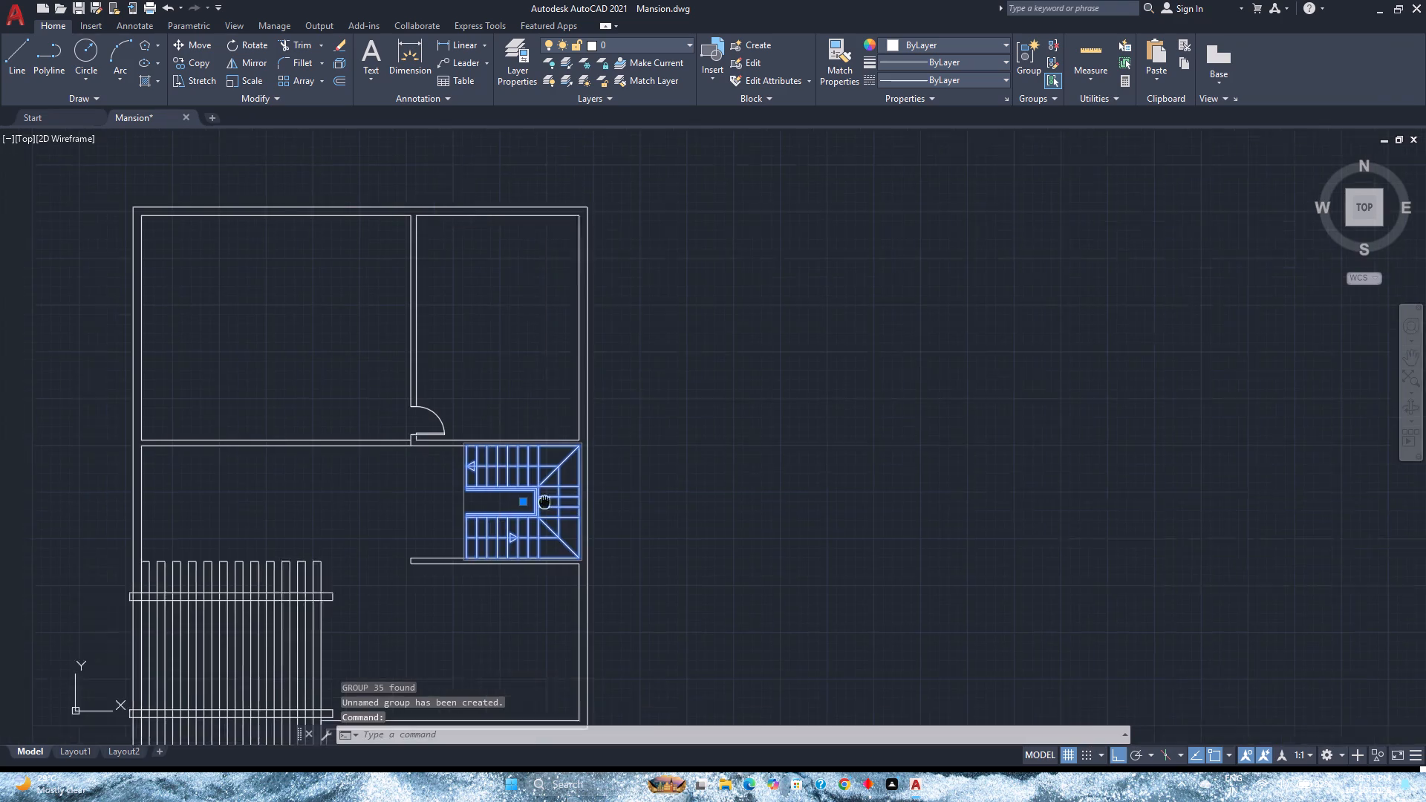
pyautogui.moveTo(567, 496); pyautogui.dragTo(583, 489, button='middle')
pyautogui.click(205, 65)
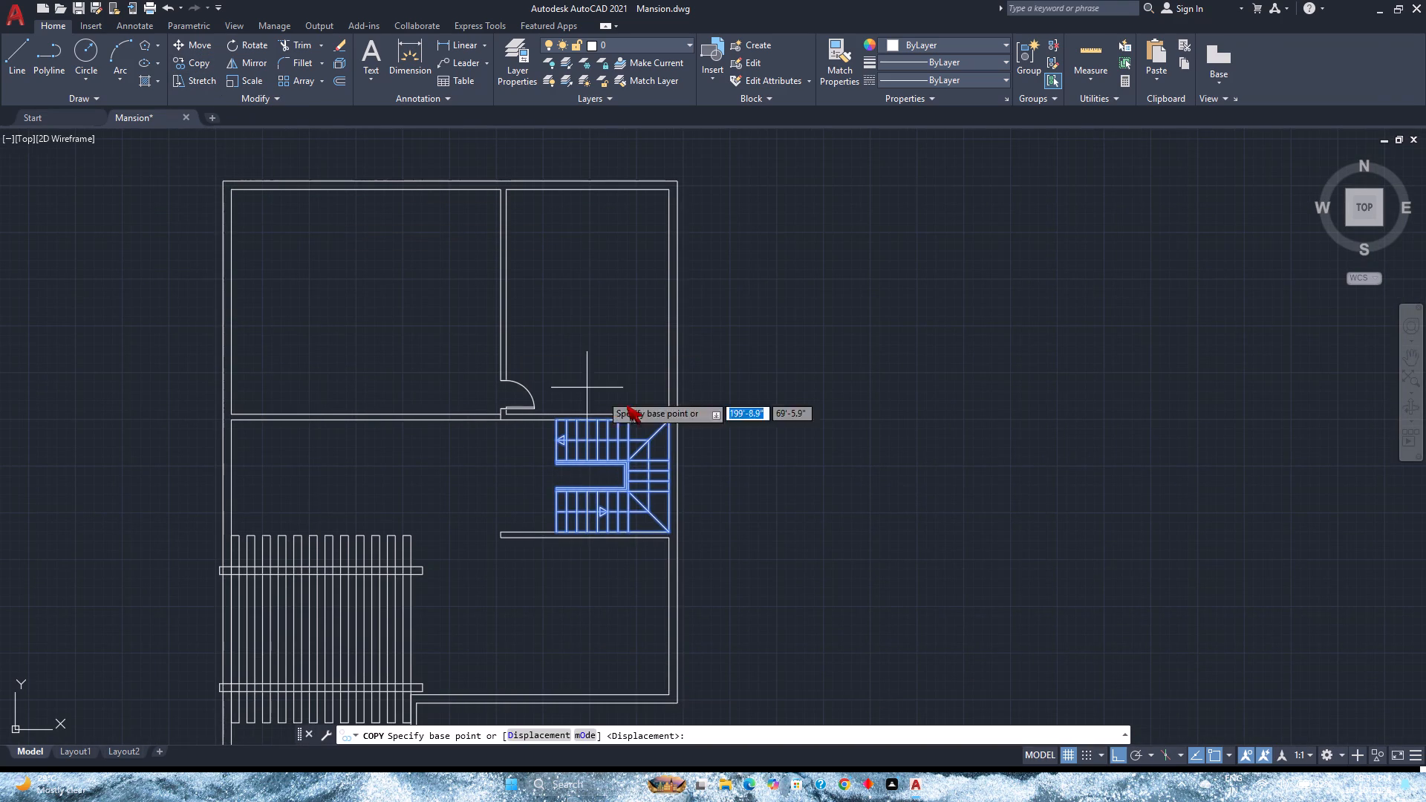
pyautogui.click(669, 419)
pyautogui.scroll(-2, 461, 415)
pyautogui.moveTo(460, 415); pyautogui.dragTo(739, 423, button='middle')
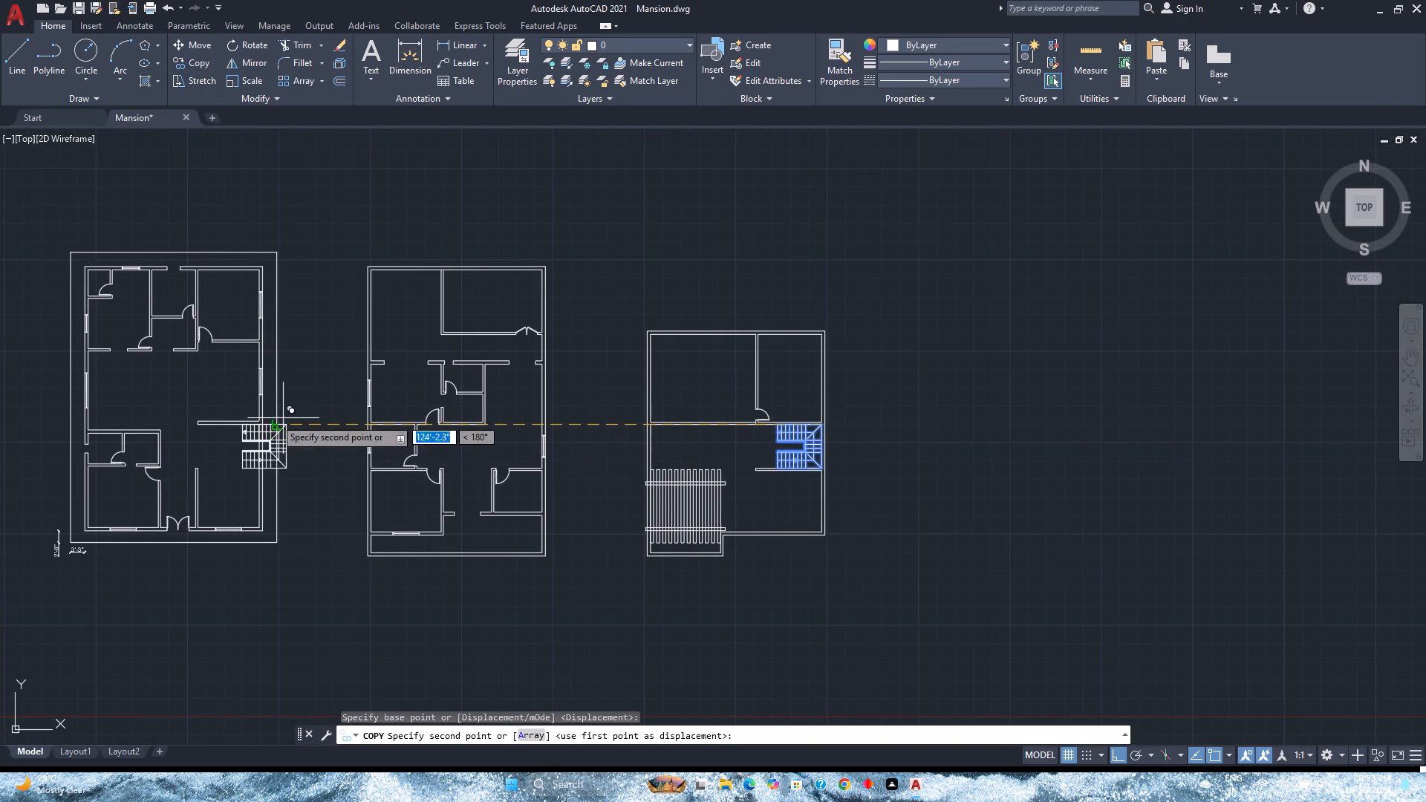
pyautogui.scroll(3, 262, 424)
pyautogui.click(249, 425)
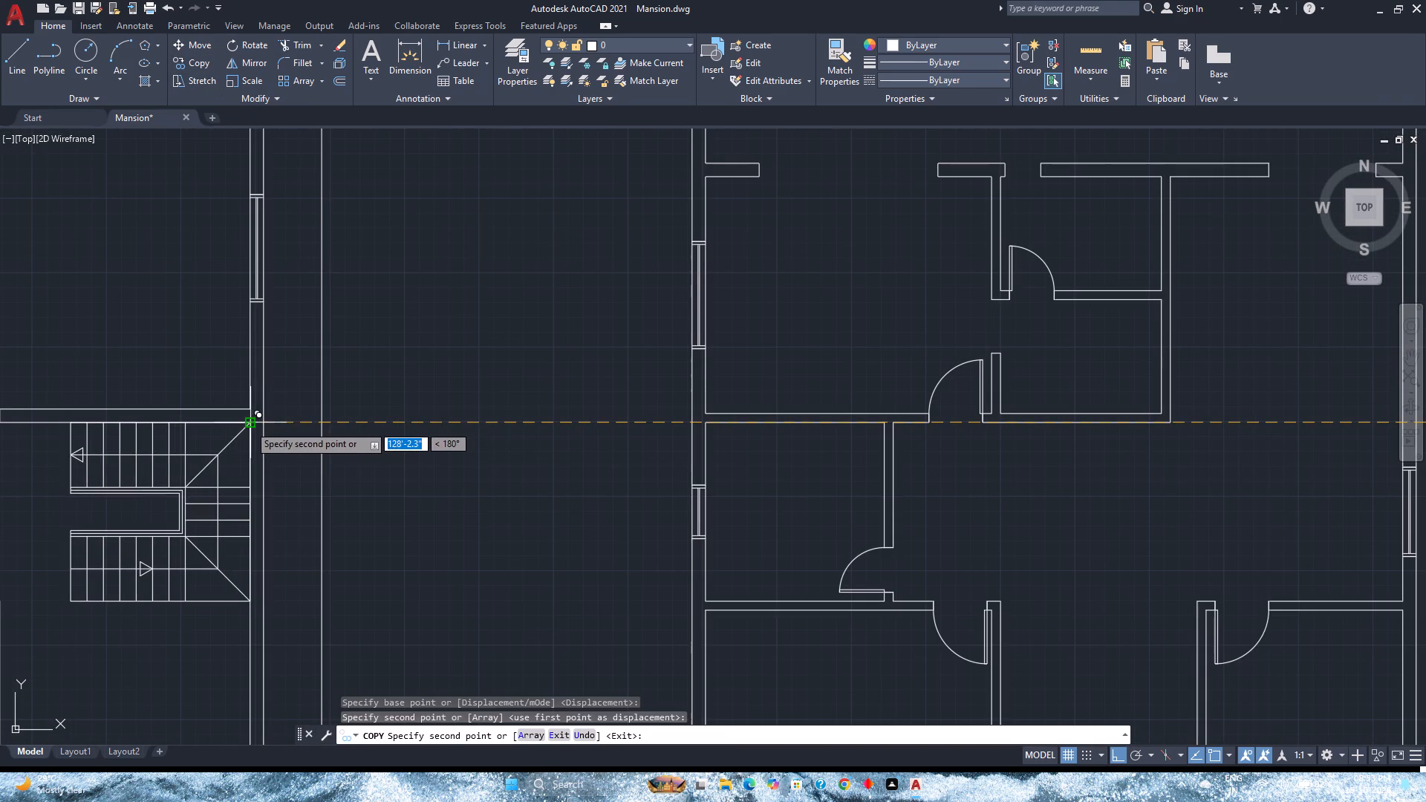
pyautogui.moveTo(799, 454); pyautogui.dragTo(290, 437, button='middle')
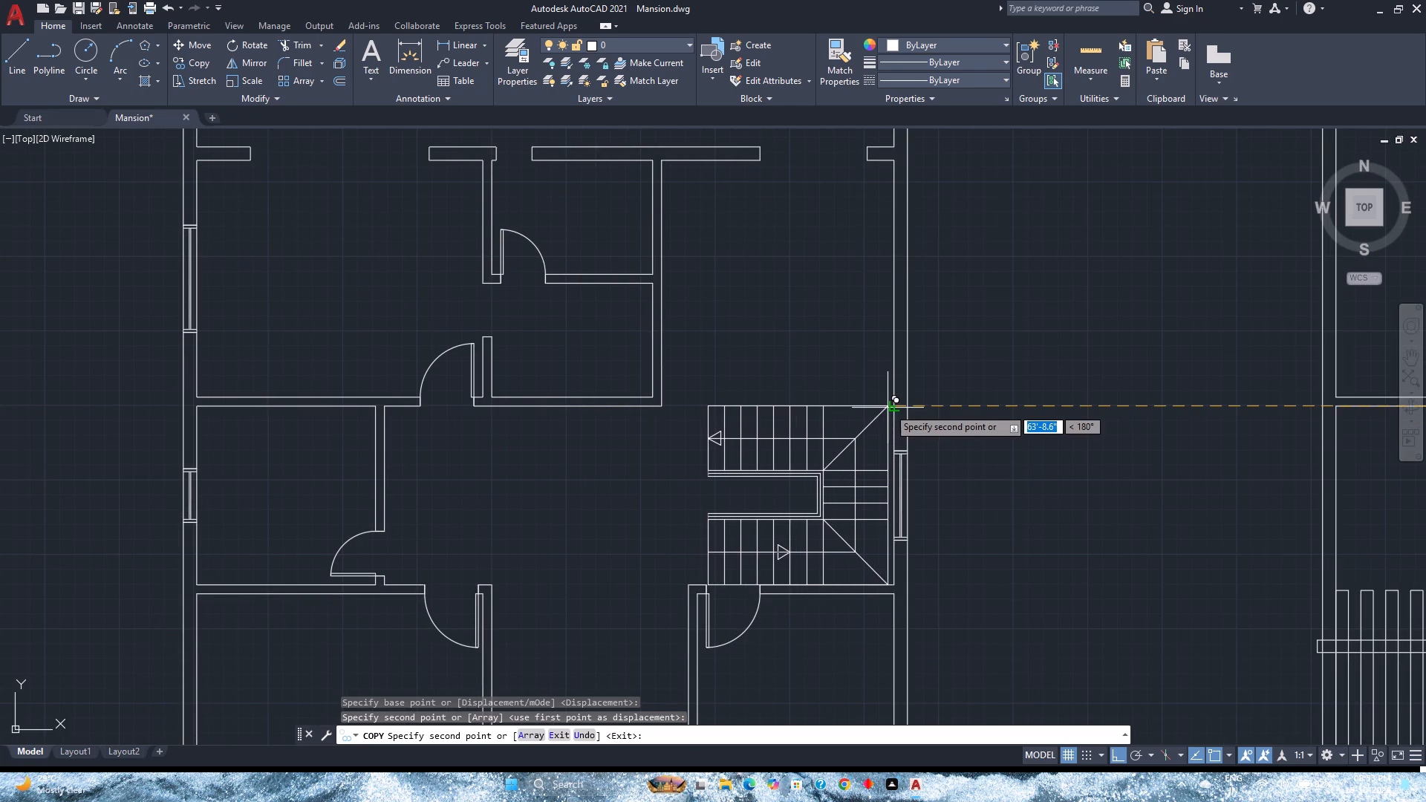
pyautogui.click(892, 408)
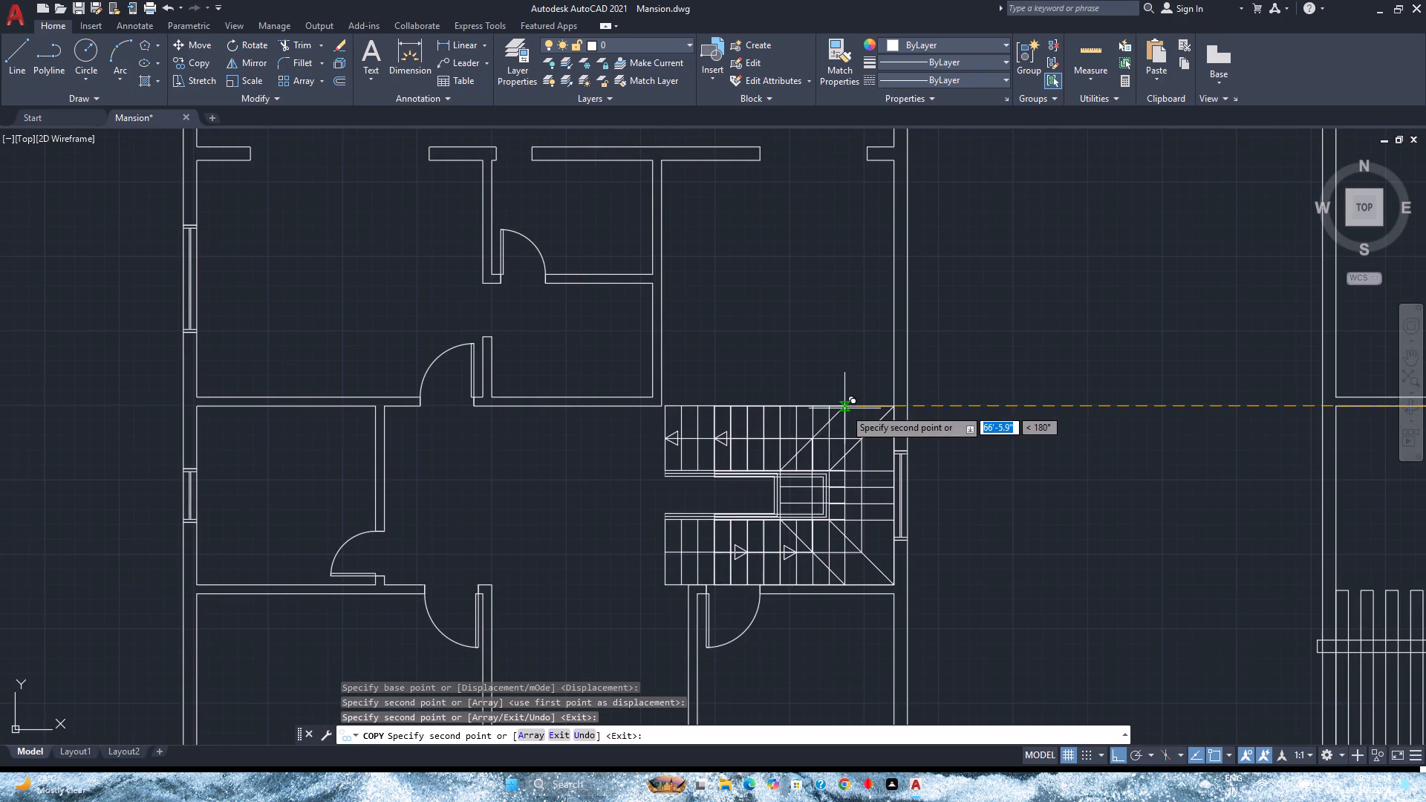
pyautogui.press('Escape')
# Quick-measure the clearances around the copied staircase in the middle floor plan.
pyautogui.scroll(-1, 834, 408)
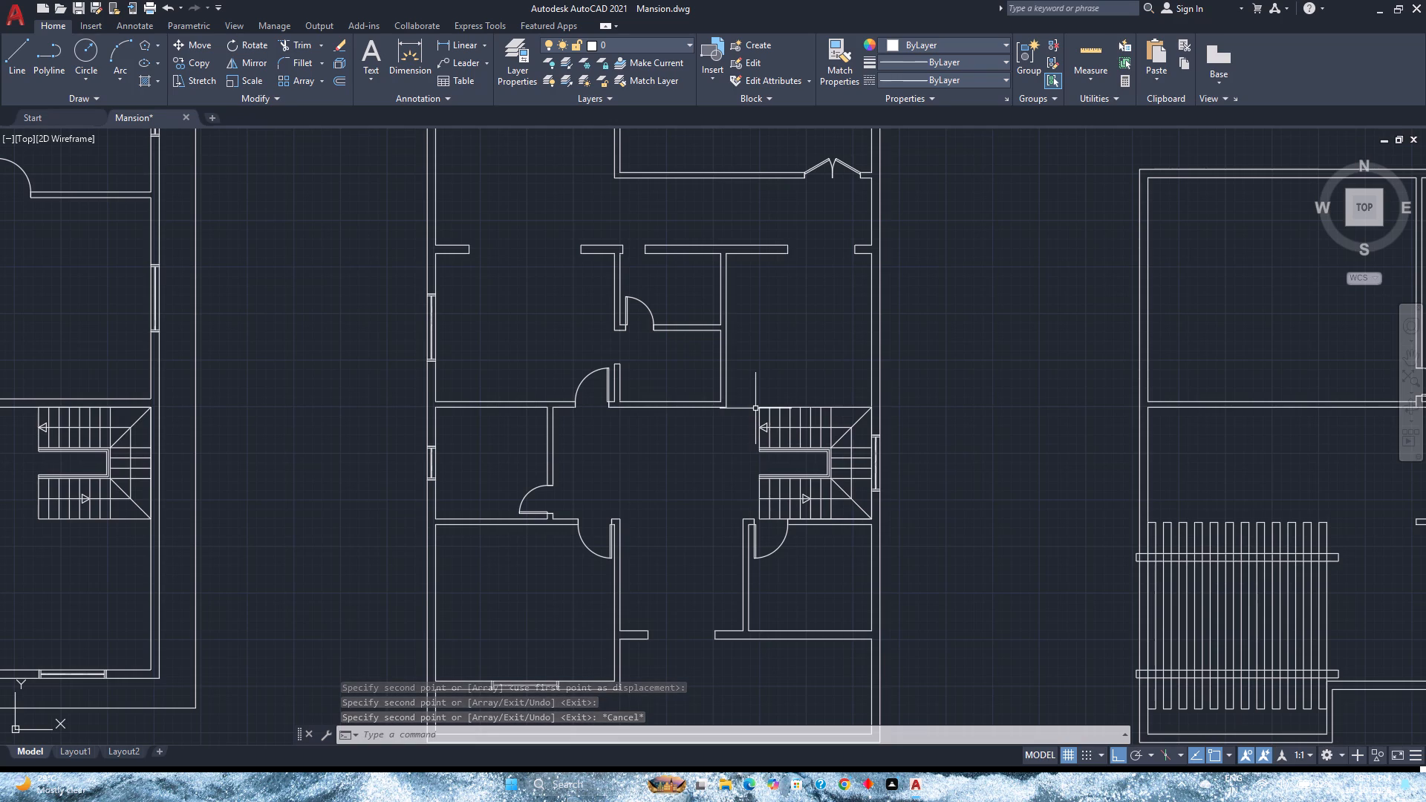
pyautogui.scroll(2, 694, 333)
pyautogui.moveTo(902, 437); pyautogui.dragTo(642, 333, button='middle')
pyautogui.middleClick(642, 333)
pyautogui.scroll(-1, 642, 333)
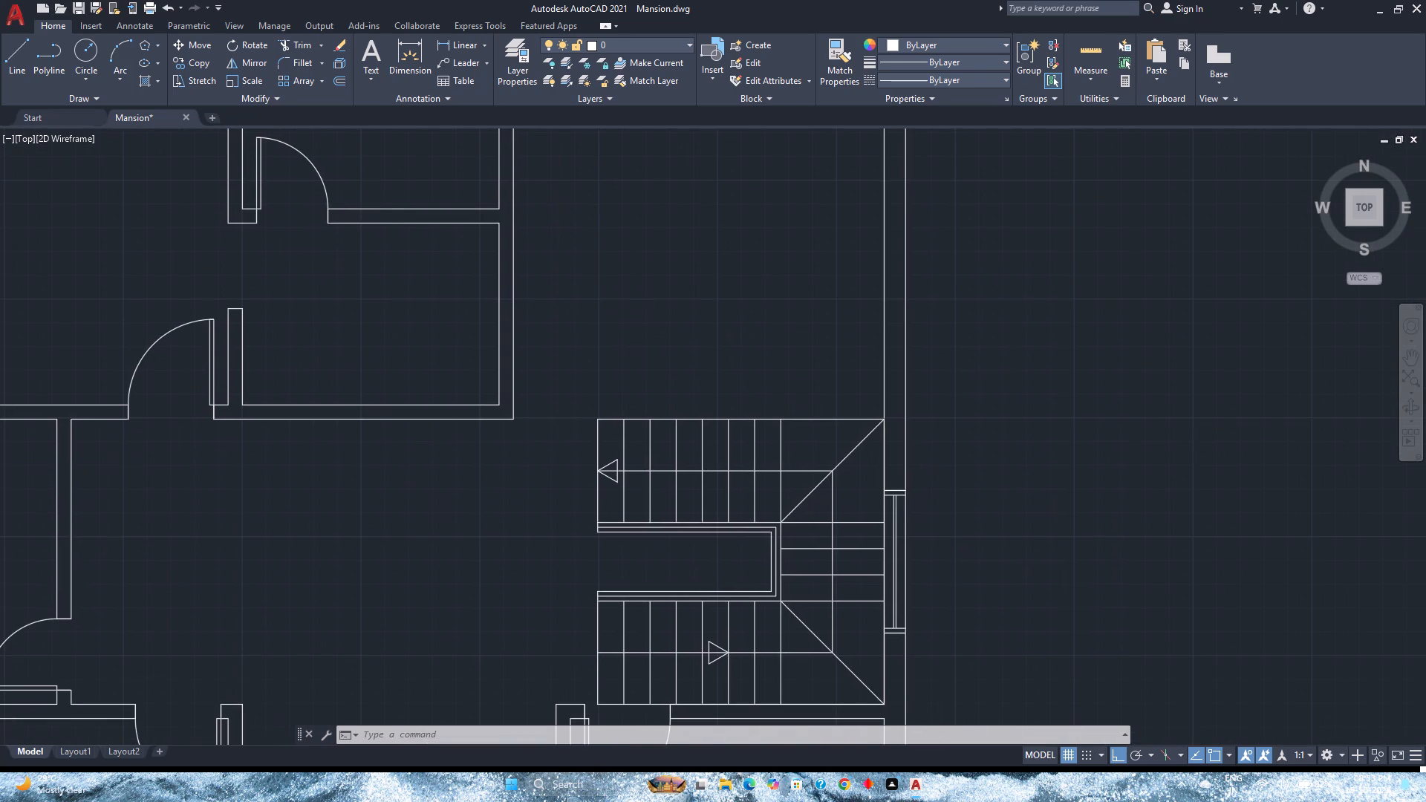
pyautogui.scroll(-1, 681, 369)
pyautogui.moveTo(680, 369); pyautogui.dragTo(649, 408, button='middle')
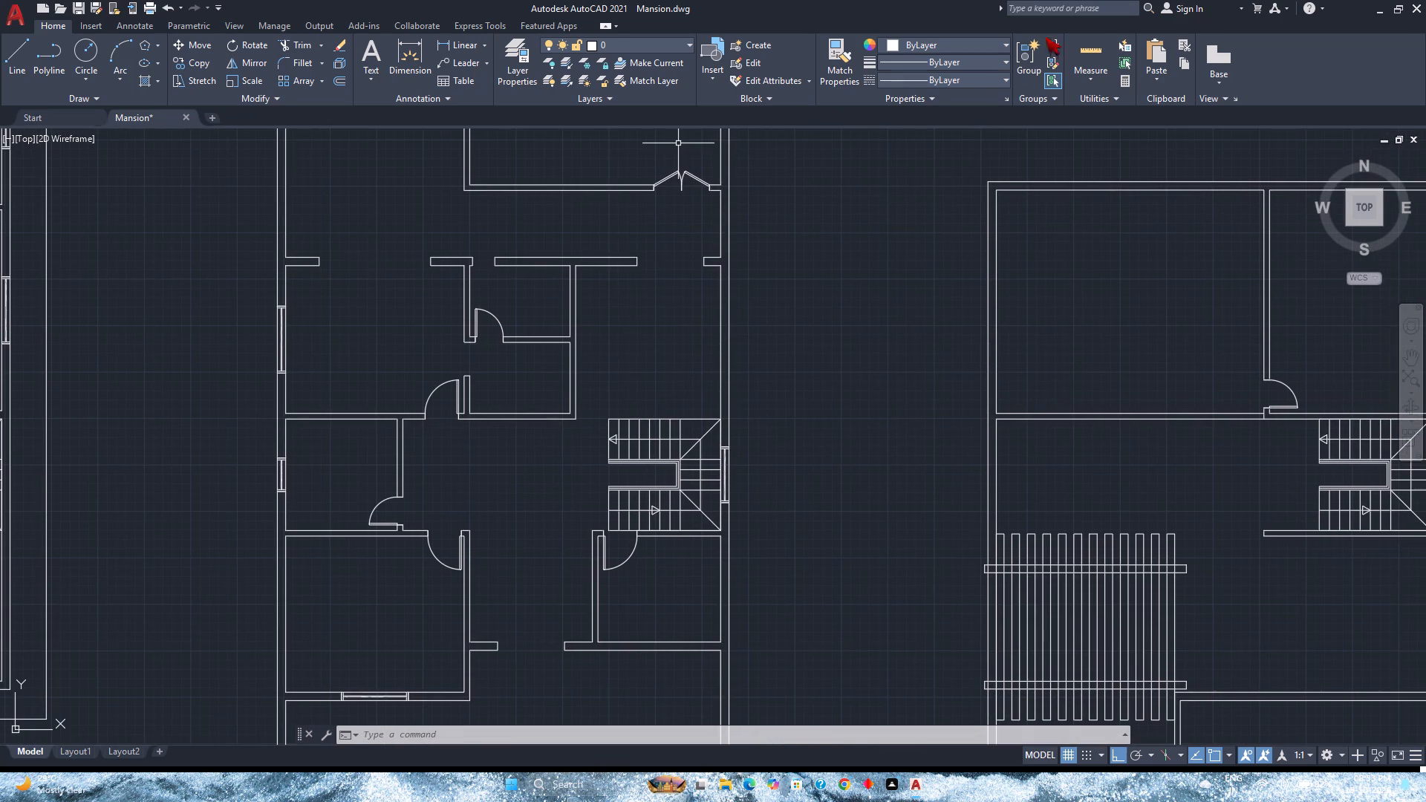
pyautogui.click(1097, 43)
pyautogui.scroll(2, 600, 434)
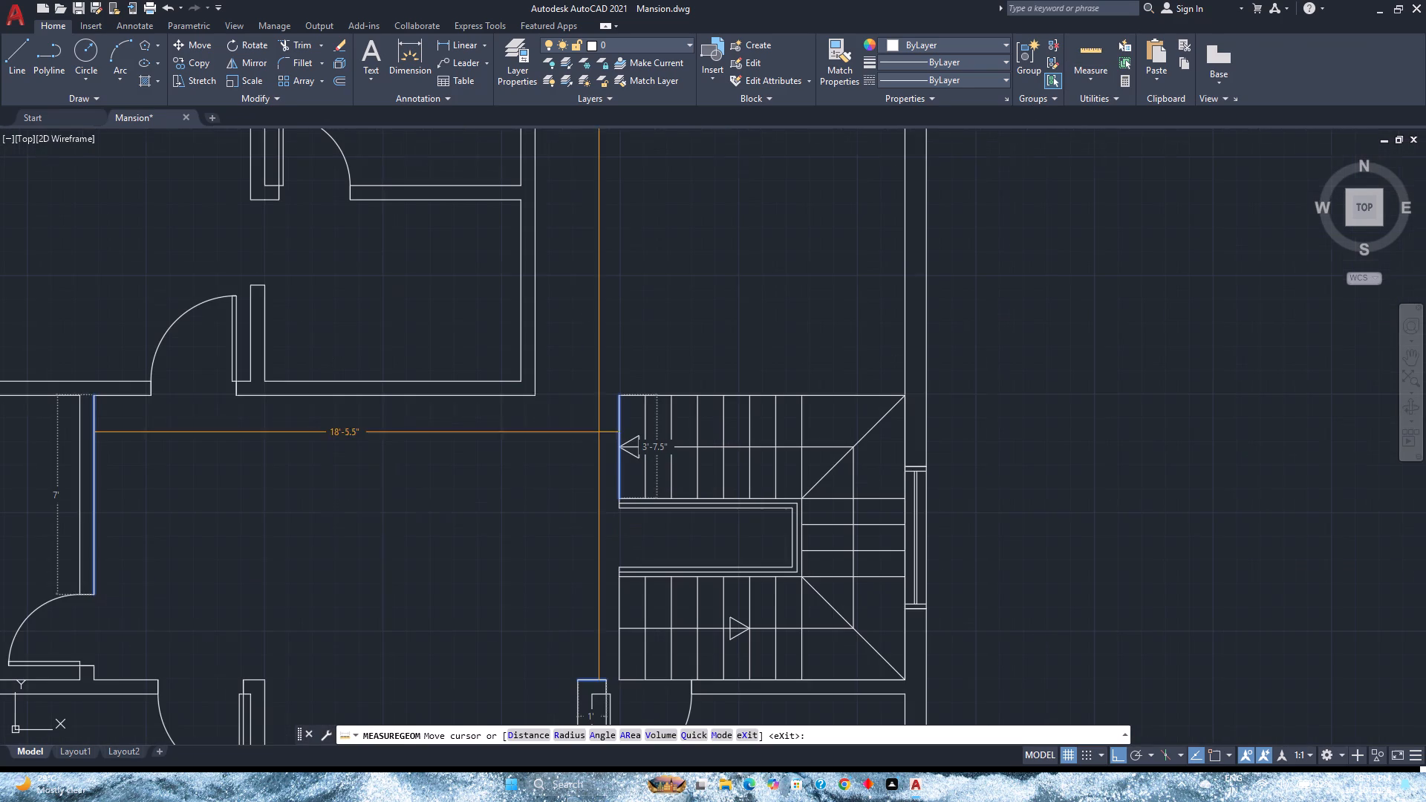
pyautogui.scroll(2, 580, 397)
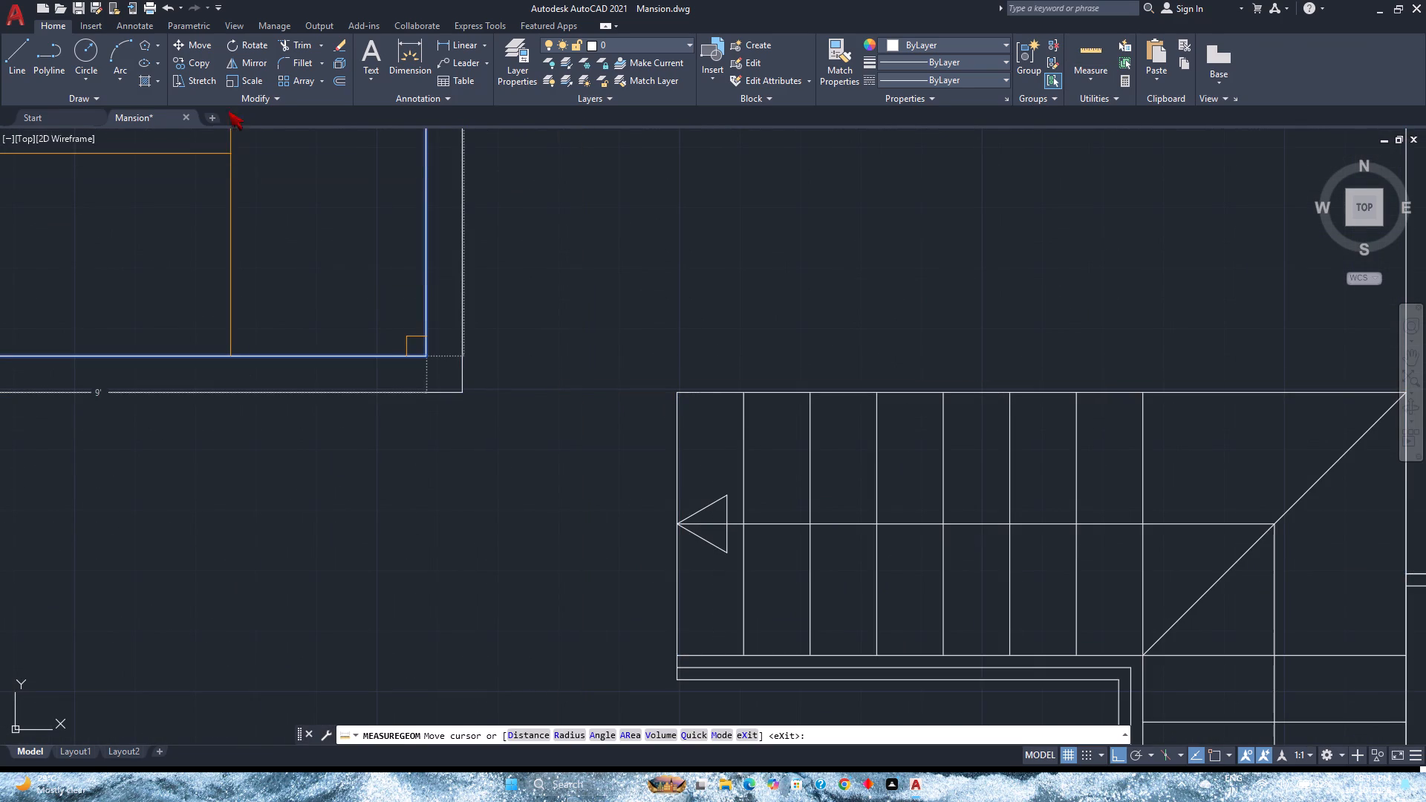
# Dimension the gap between the upper flight's open-end corner and the neighbouring room's wall corner in the middle floor plan.
pyautogui.click(412, 65)
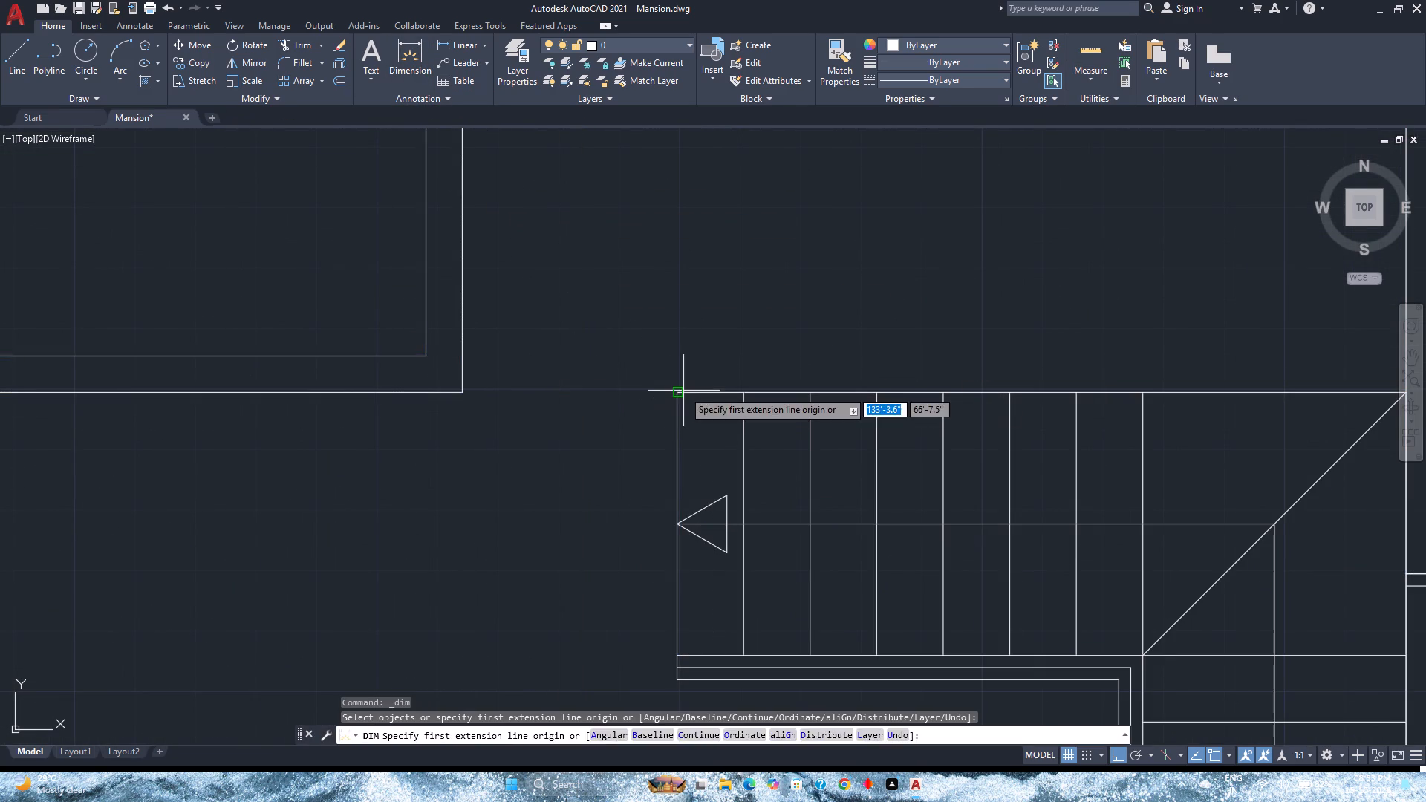
pyautogui.click(679, 393)
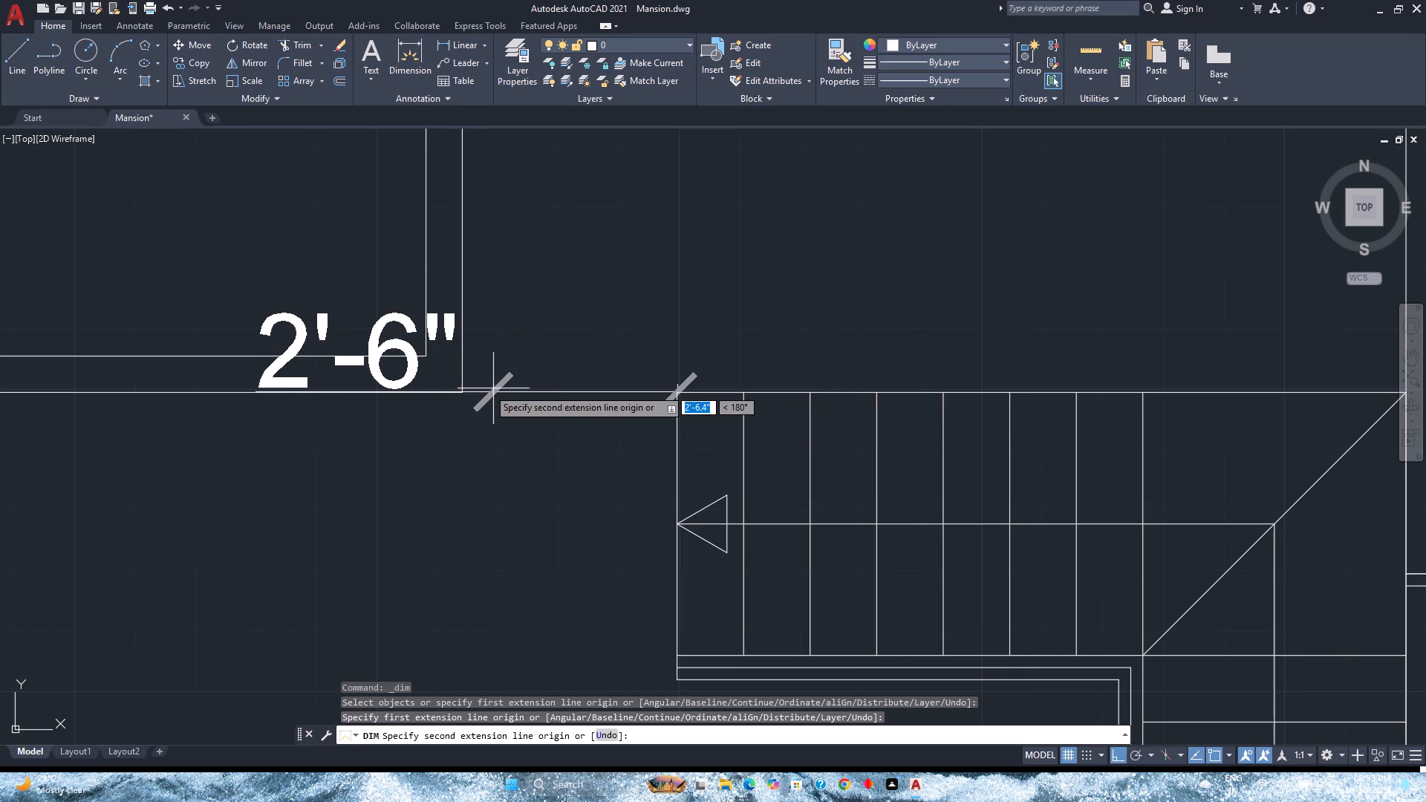
pyautogui.click(461, 391)
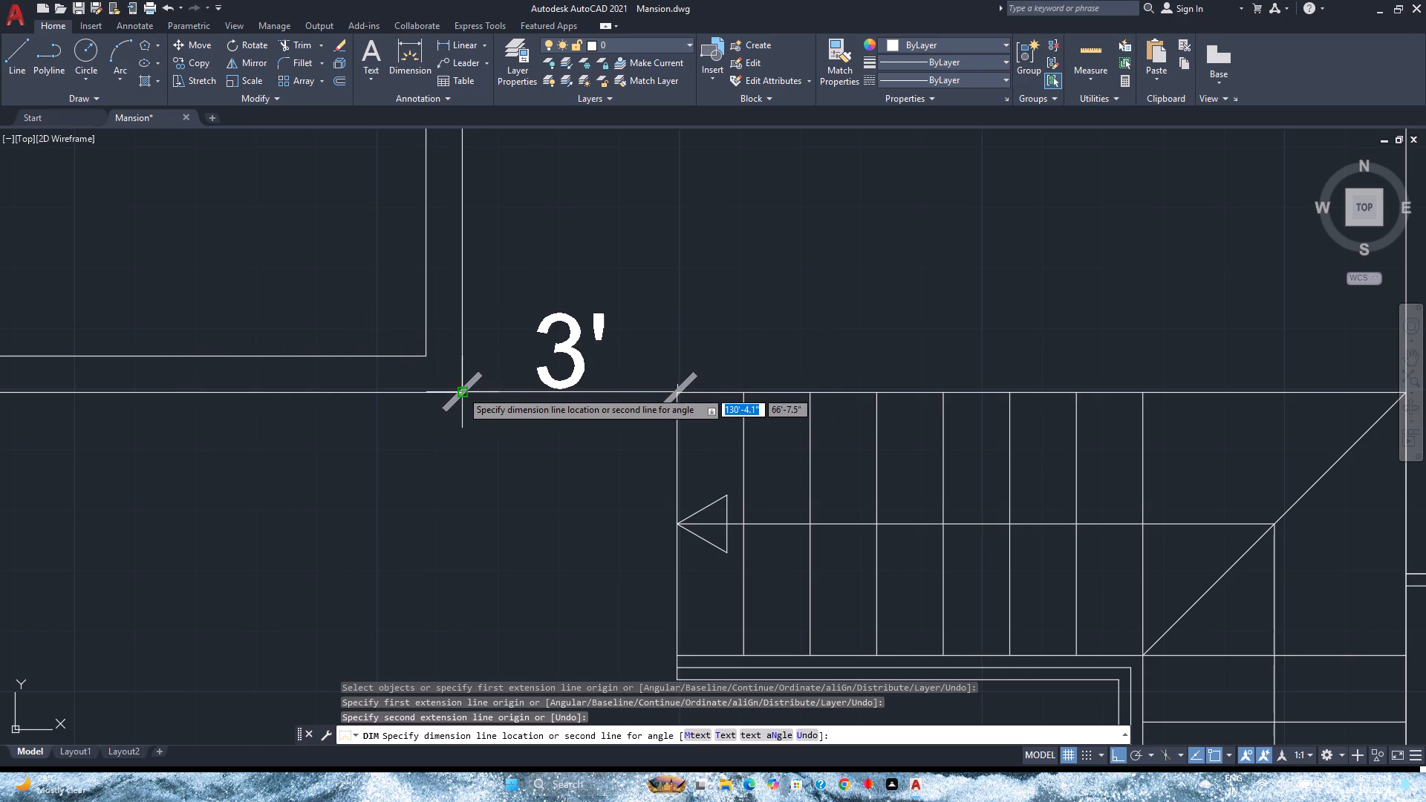
pyautogui.scroll(-3, 461, 391)
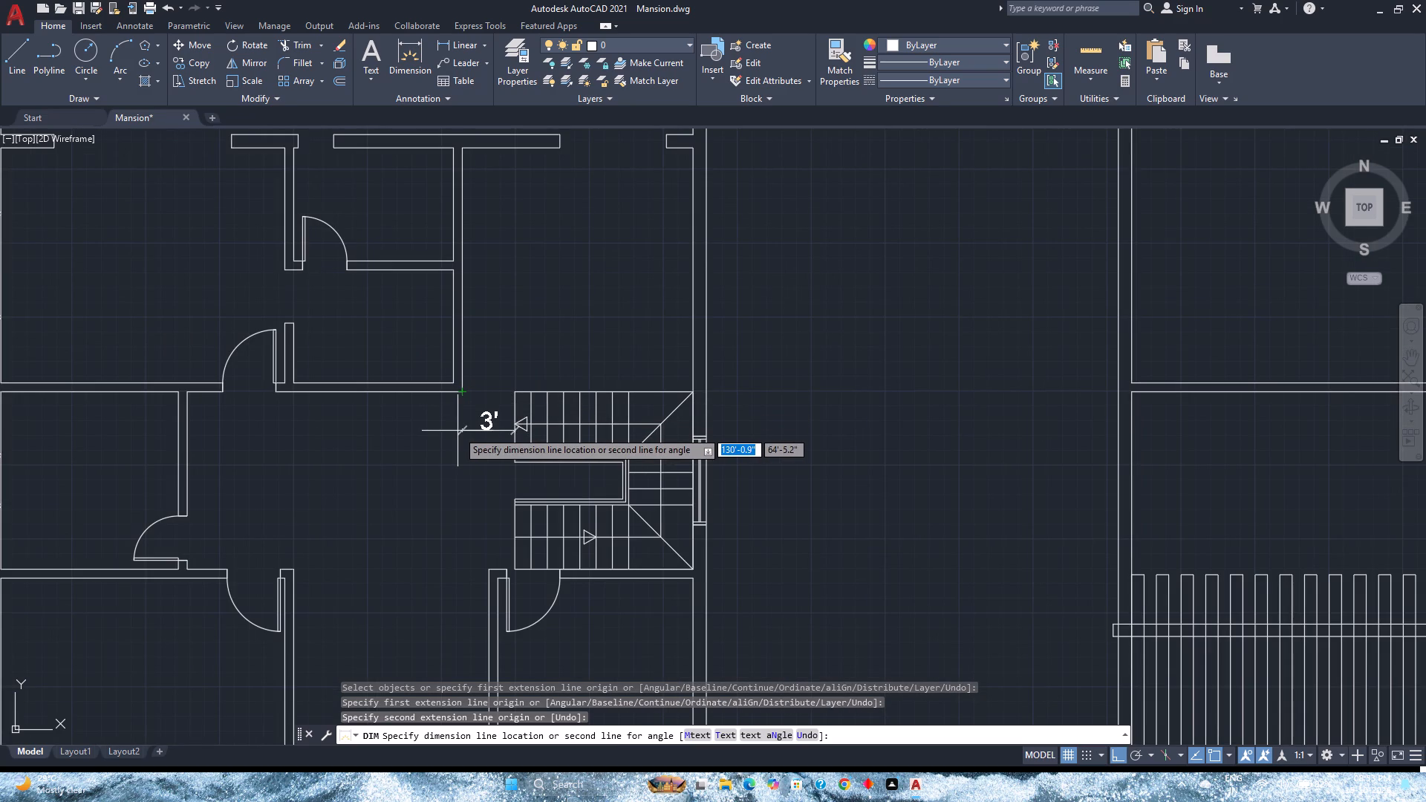
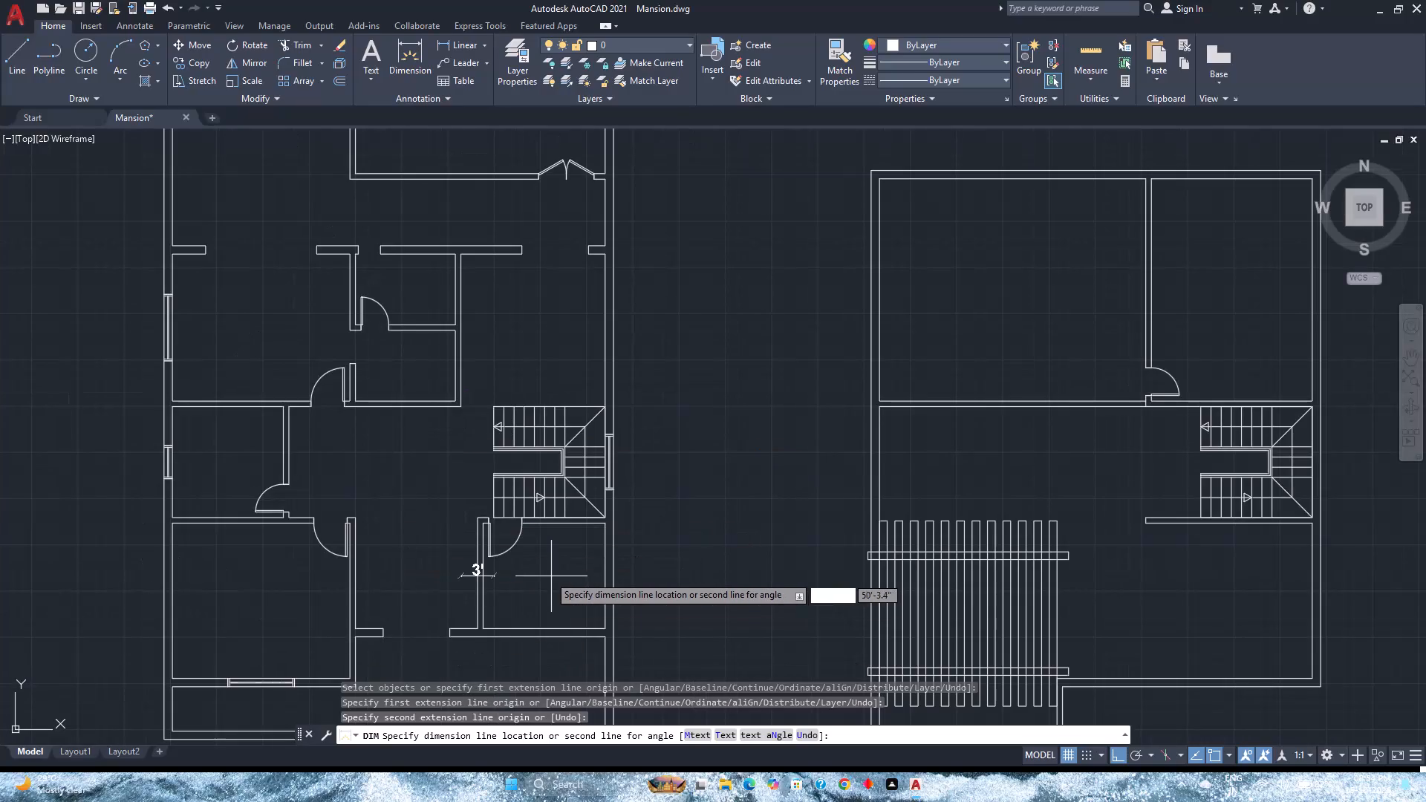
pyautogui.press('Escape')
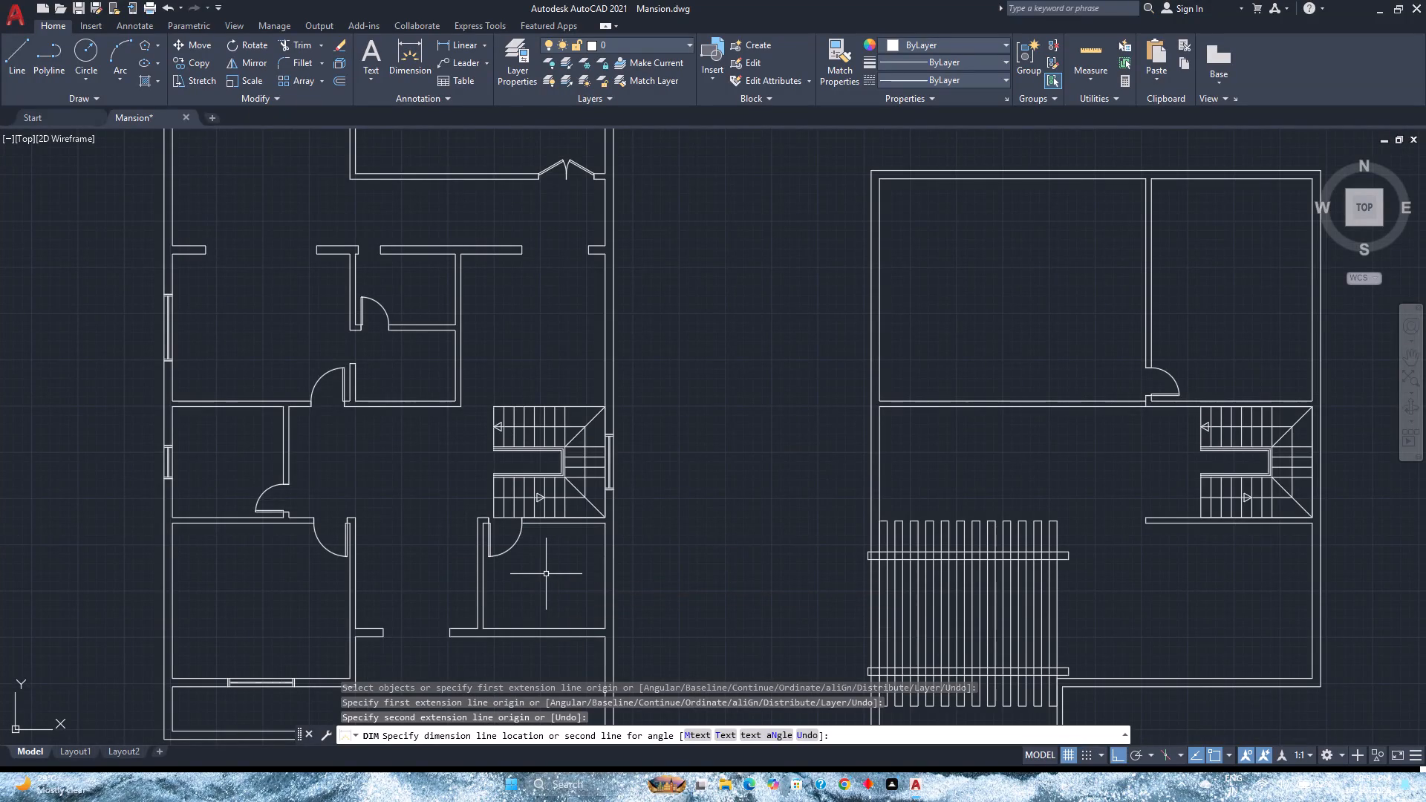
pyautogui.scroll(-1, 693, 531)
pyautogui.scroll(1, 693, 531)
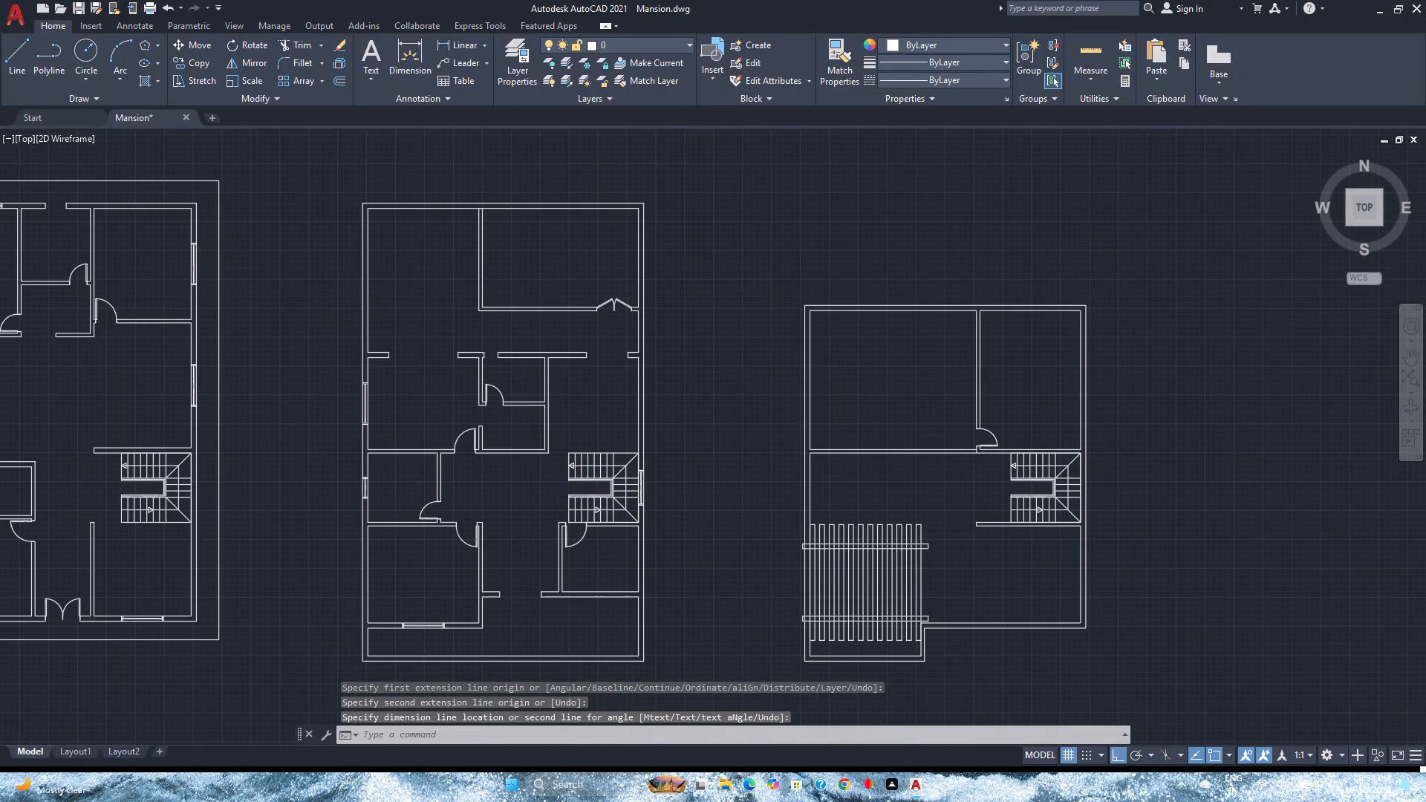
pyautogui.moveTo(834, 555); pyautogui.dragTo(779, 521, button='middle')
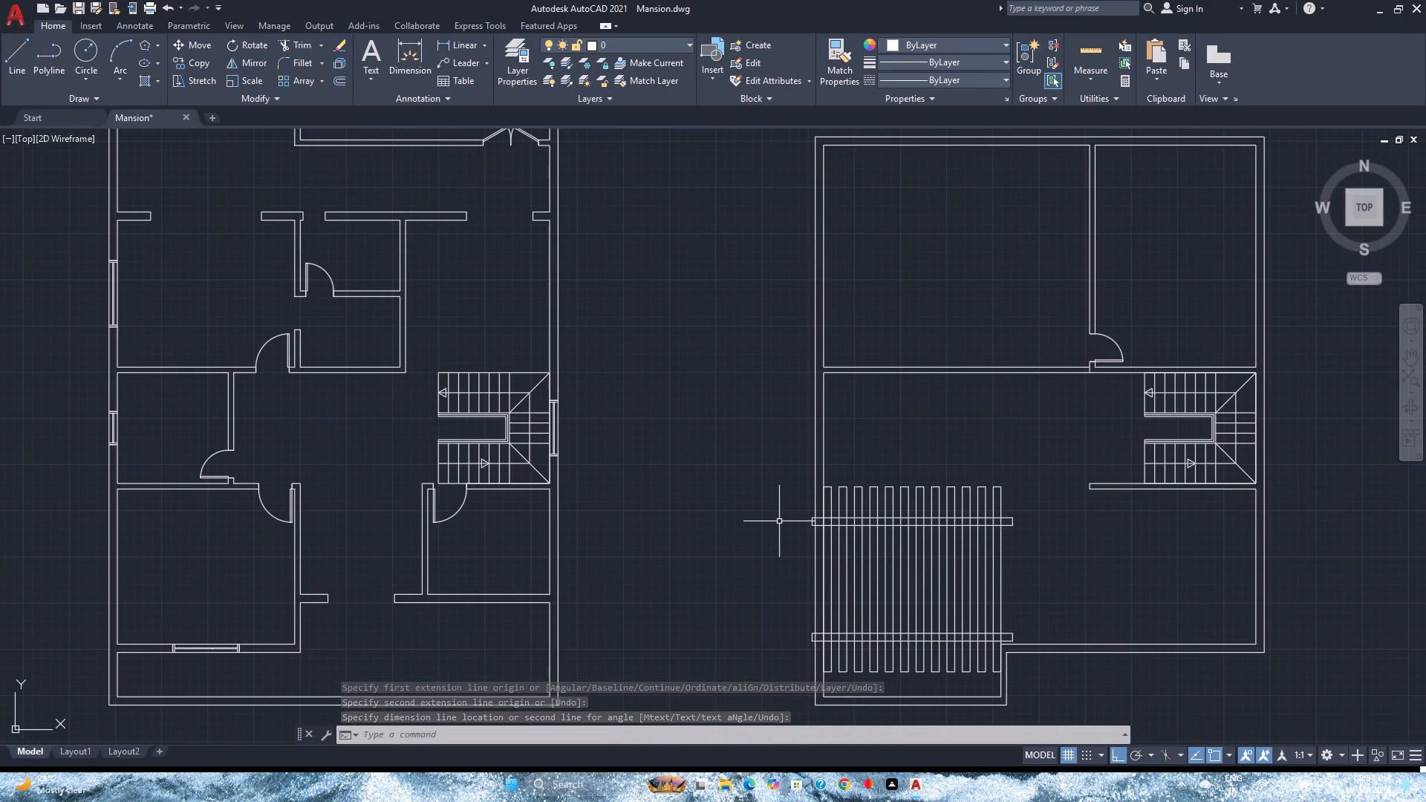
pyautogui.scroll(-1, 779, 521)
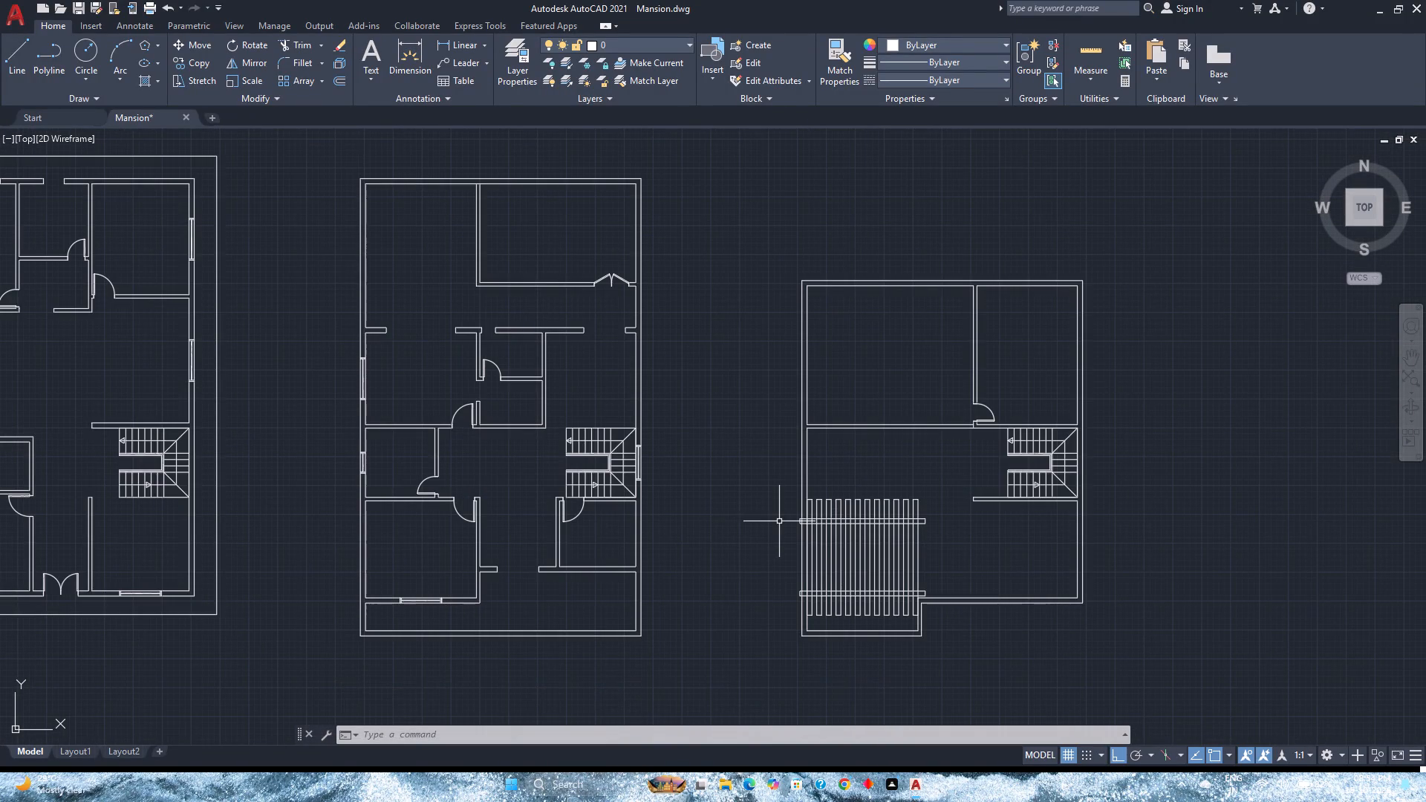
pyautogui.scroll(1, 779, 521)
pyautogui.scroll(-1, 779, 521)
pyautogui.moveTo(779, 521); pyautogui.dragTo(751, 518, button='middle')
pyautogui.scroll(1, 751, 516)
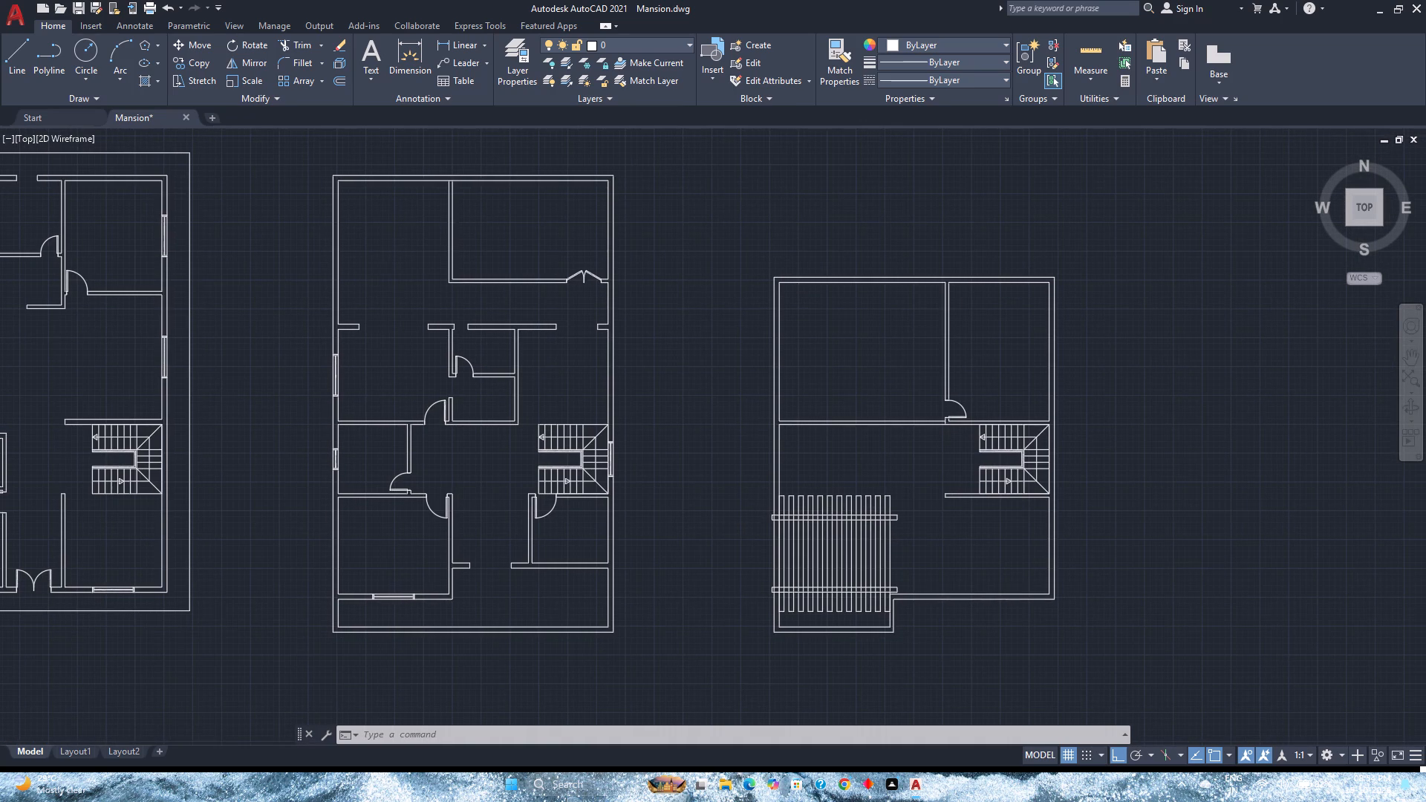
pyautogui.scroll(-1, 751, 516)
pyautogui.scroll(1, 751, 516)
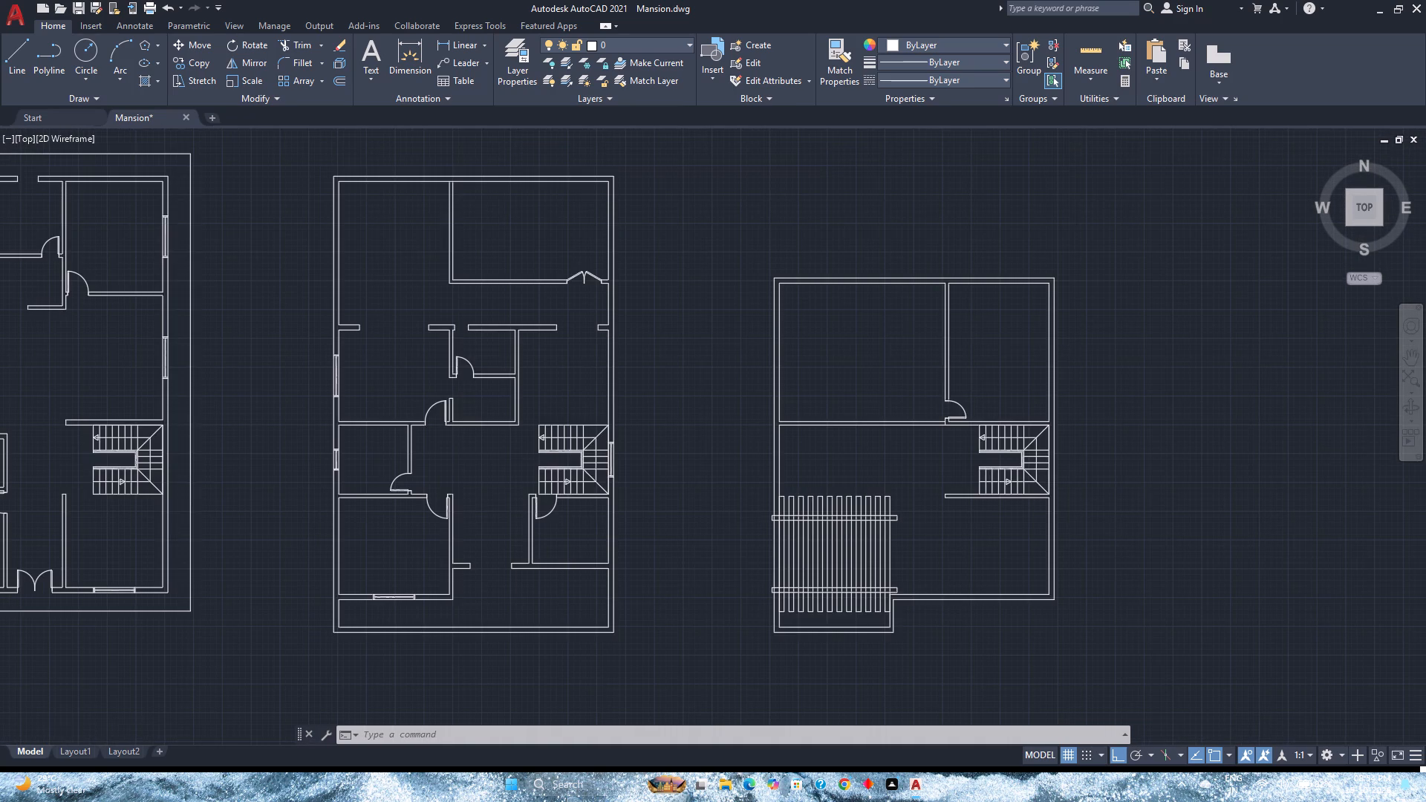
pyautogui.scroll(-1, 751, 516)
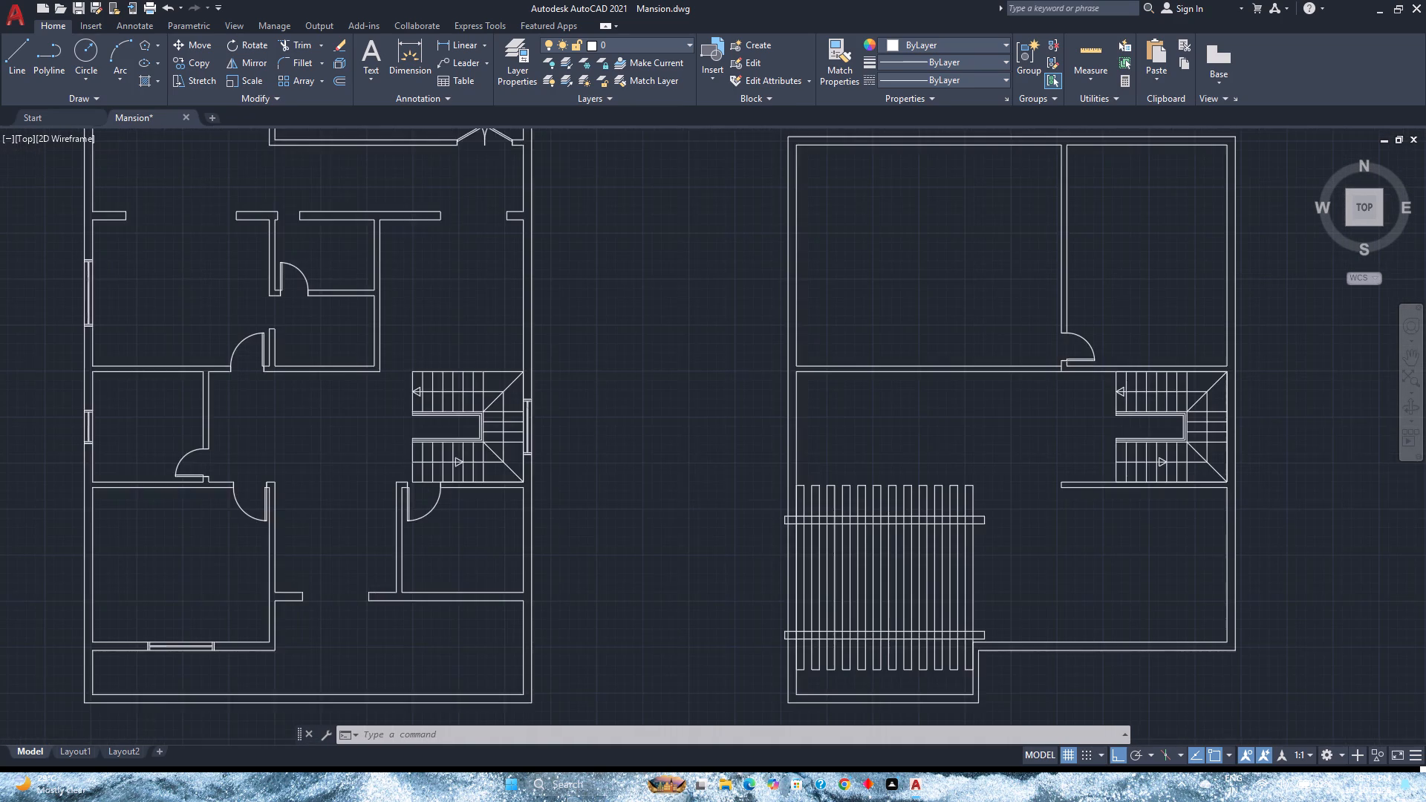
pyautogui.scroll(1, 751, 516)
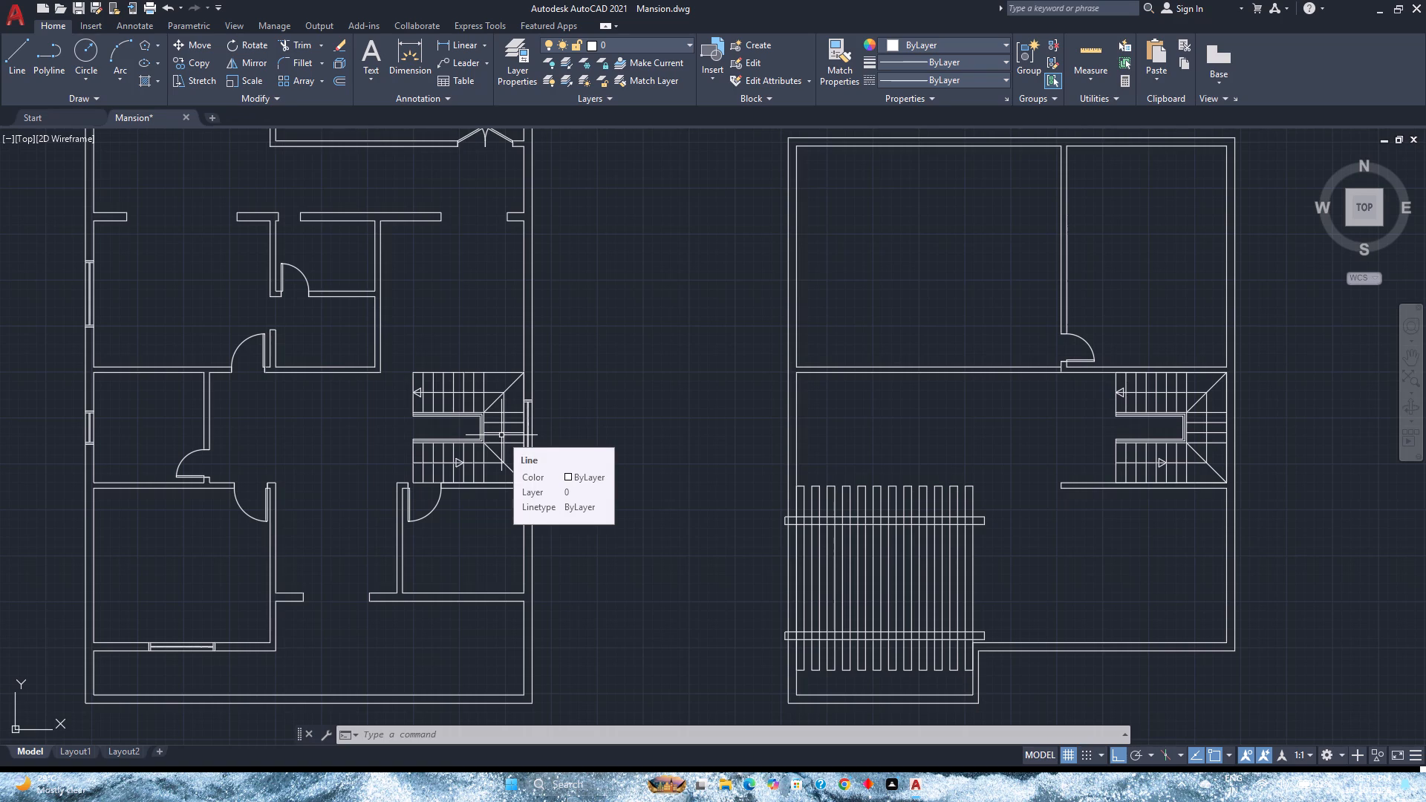
# Change the linetype of the staircase group in the middle floor plan to the dashed ACAD_ISO03W100.
pyautogui.moveTo(503, 500); pyautogui.dragTo(593, 550, button='middle')
pyautogui.middleClick(593, 550)
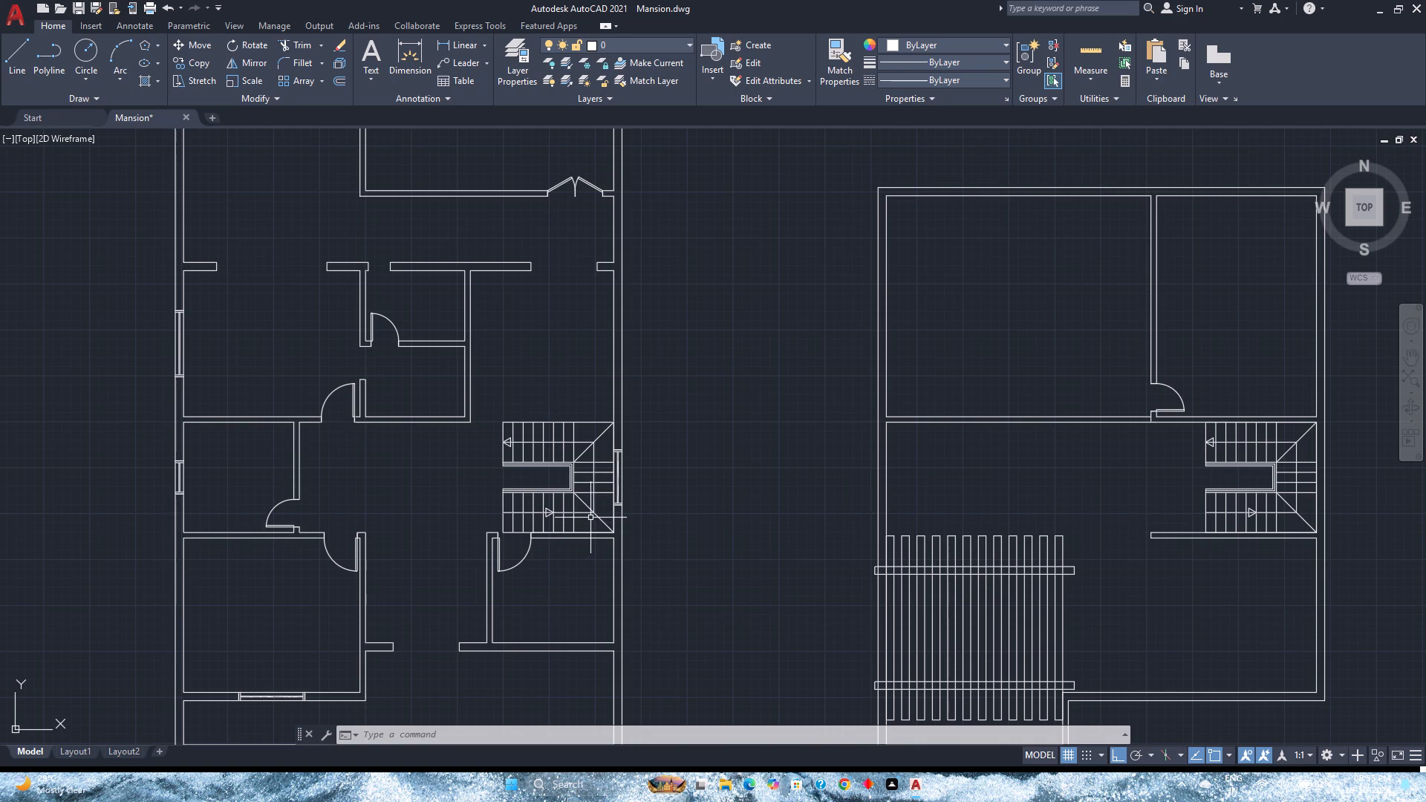
pyautogui.scroll(-2, 590, 518)
pyautogui.scroll(1, 497, 516)
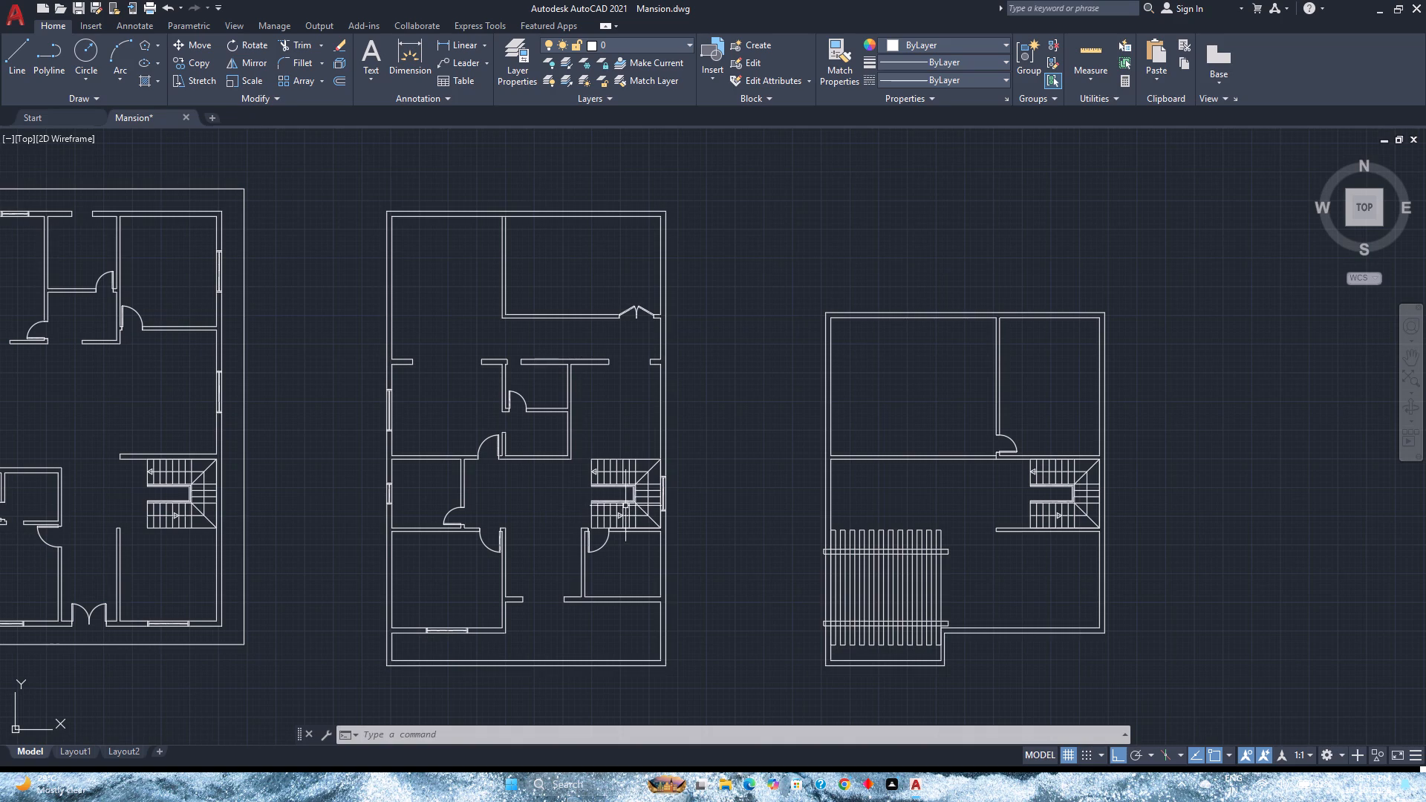
pyautogui.click(630, 486)
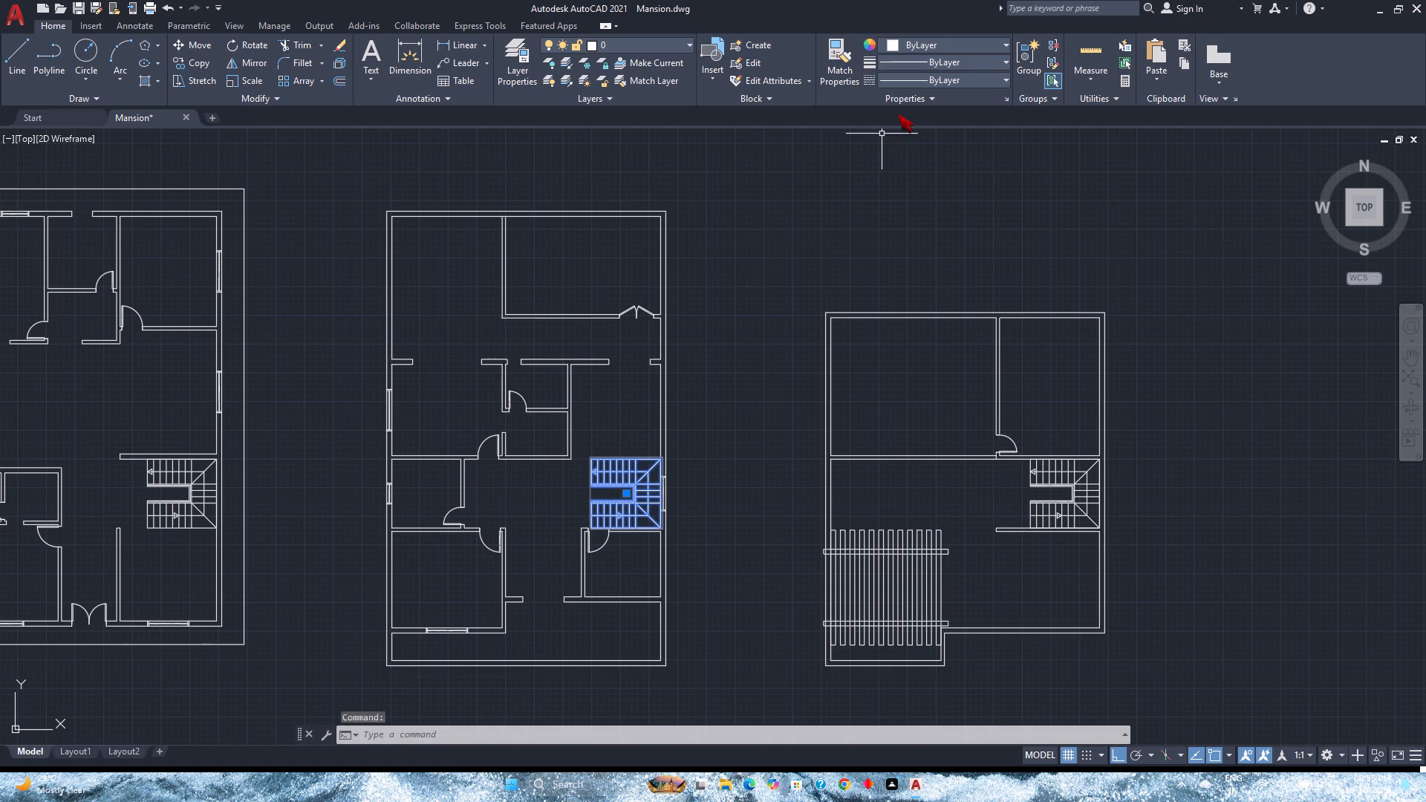
pyautogui.click(923, 81)
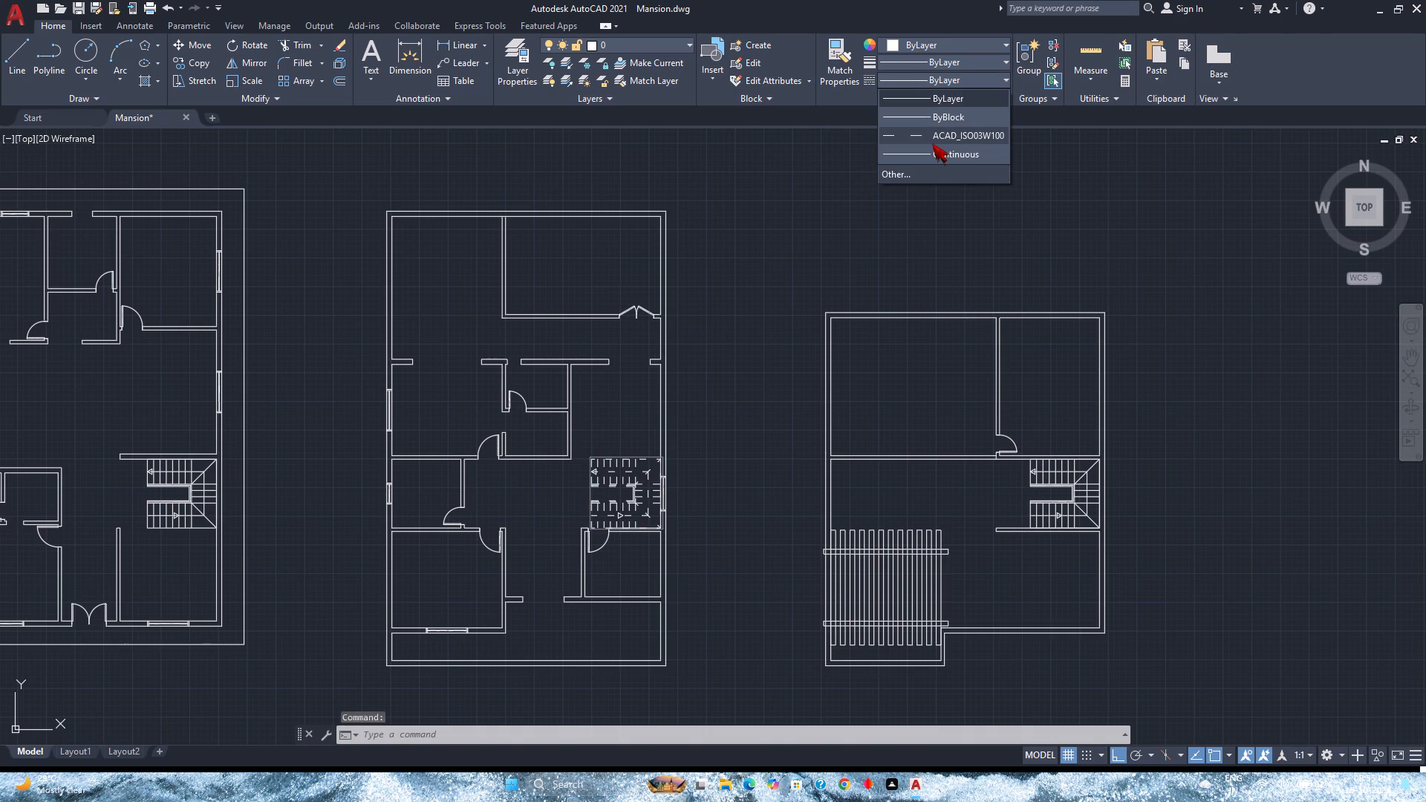
pyautogui.click(919, 142)
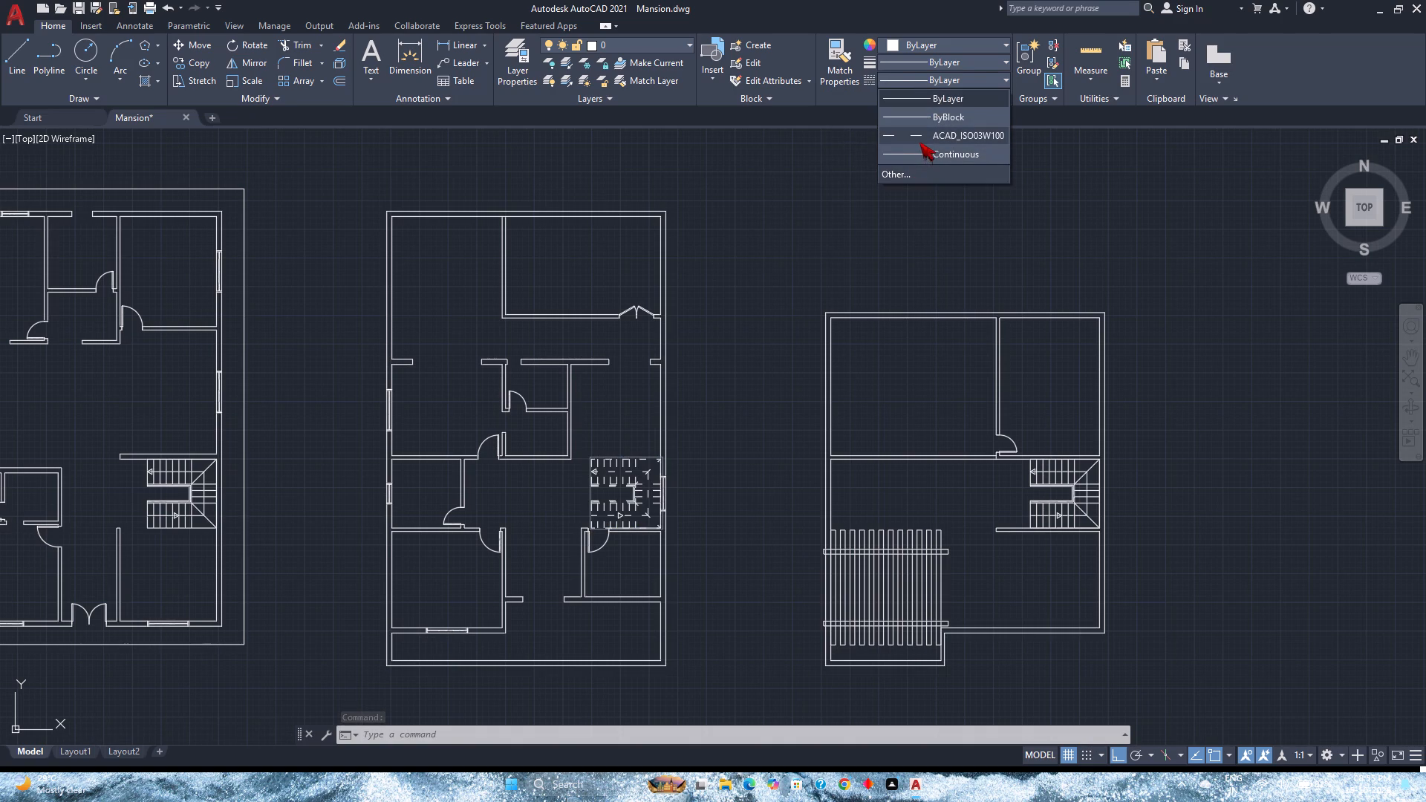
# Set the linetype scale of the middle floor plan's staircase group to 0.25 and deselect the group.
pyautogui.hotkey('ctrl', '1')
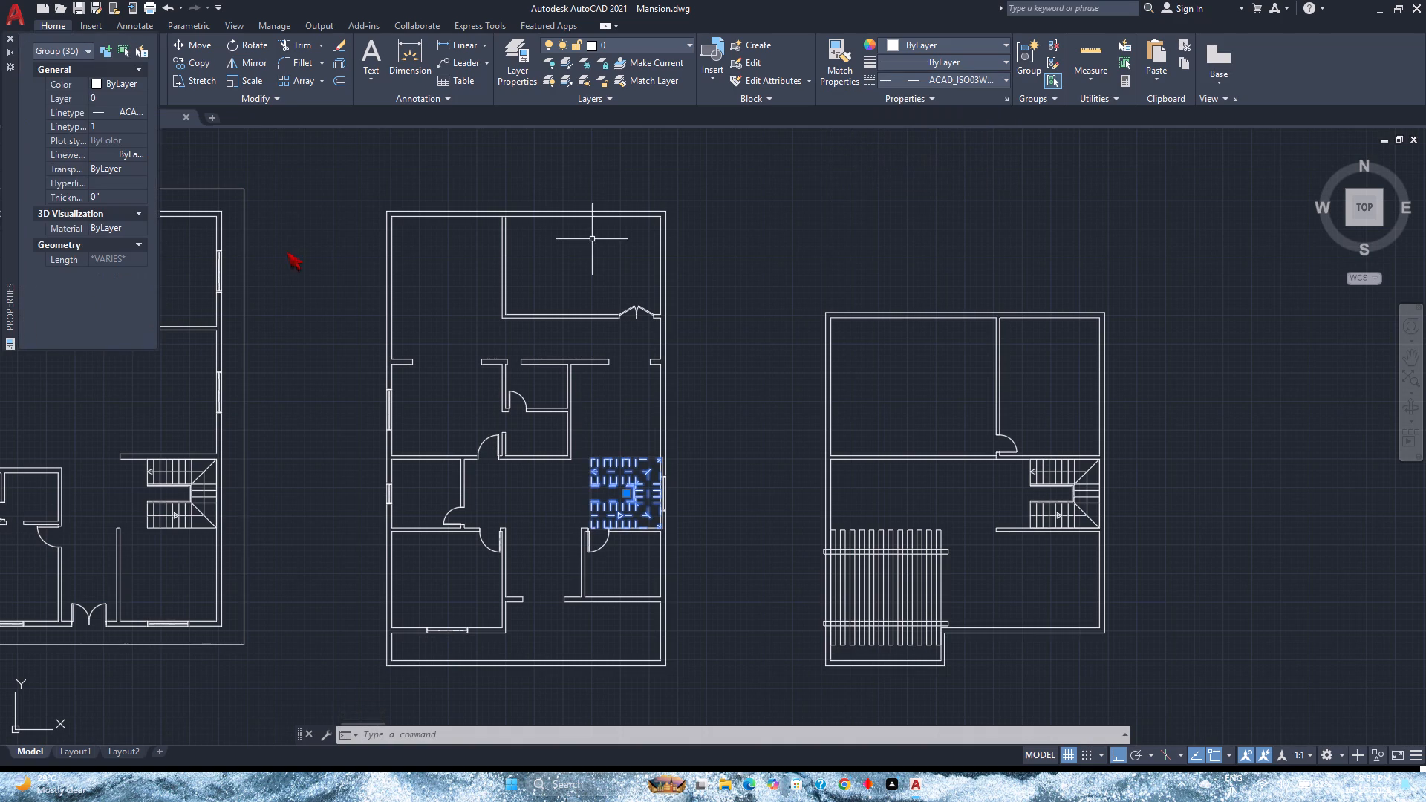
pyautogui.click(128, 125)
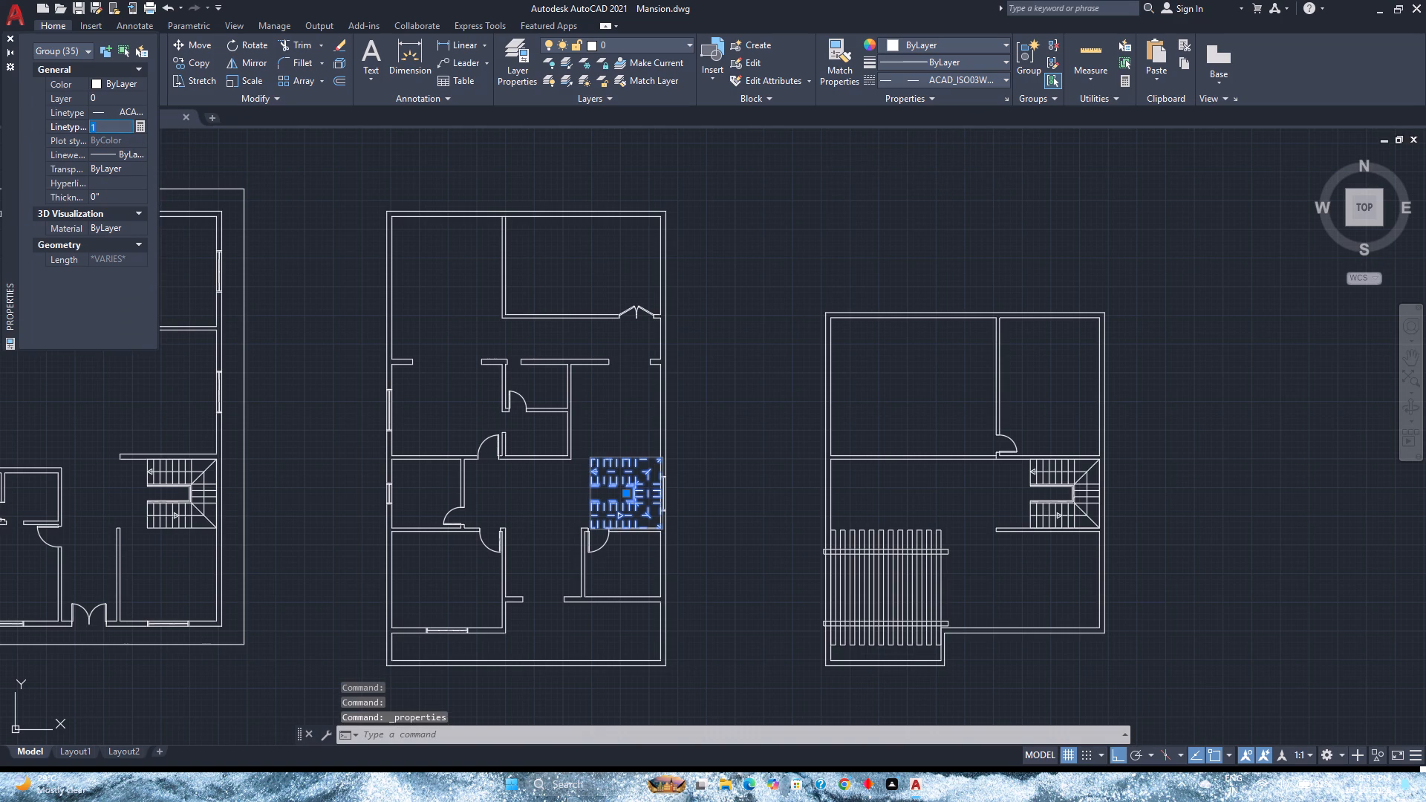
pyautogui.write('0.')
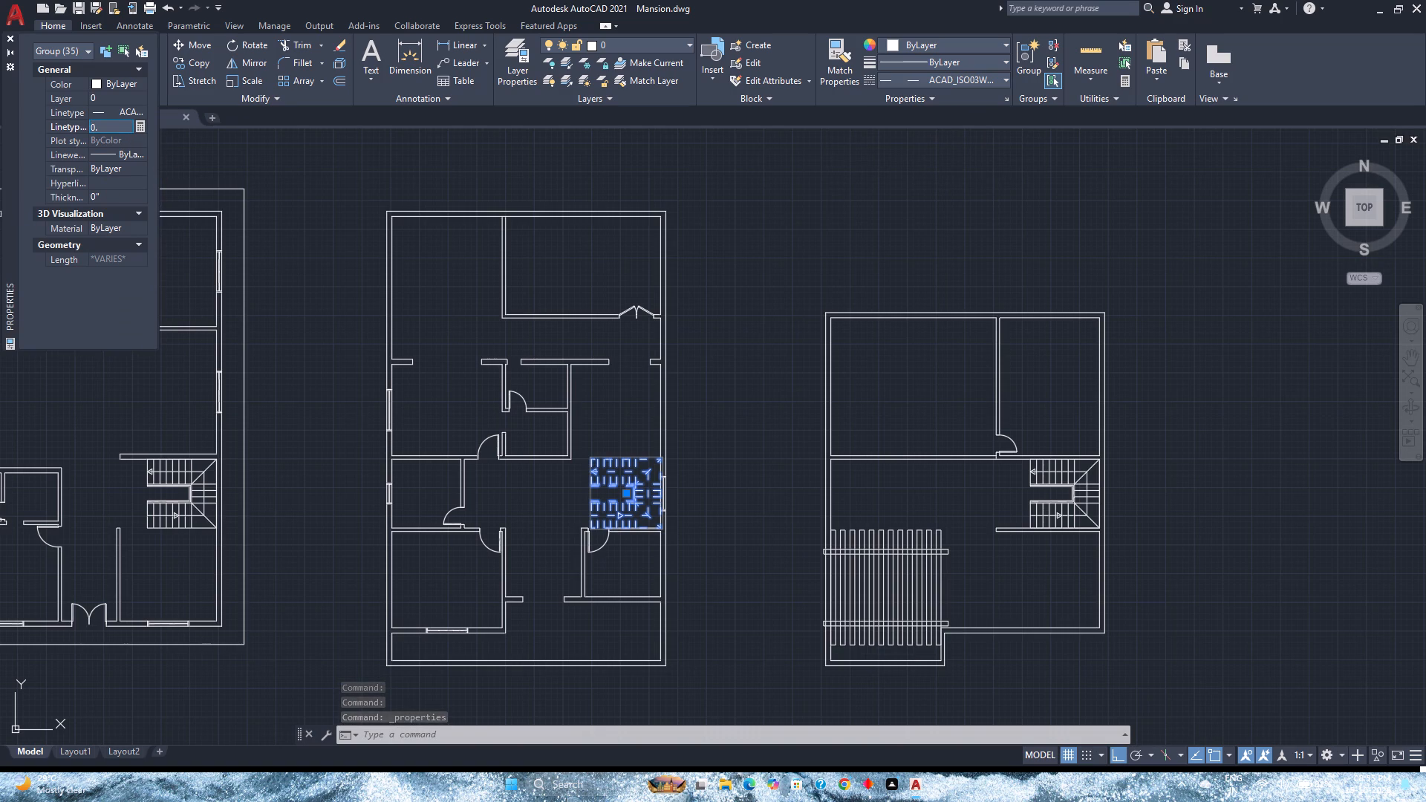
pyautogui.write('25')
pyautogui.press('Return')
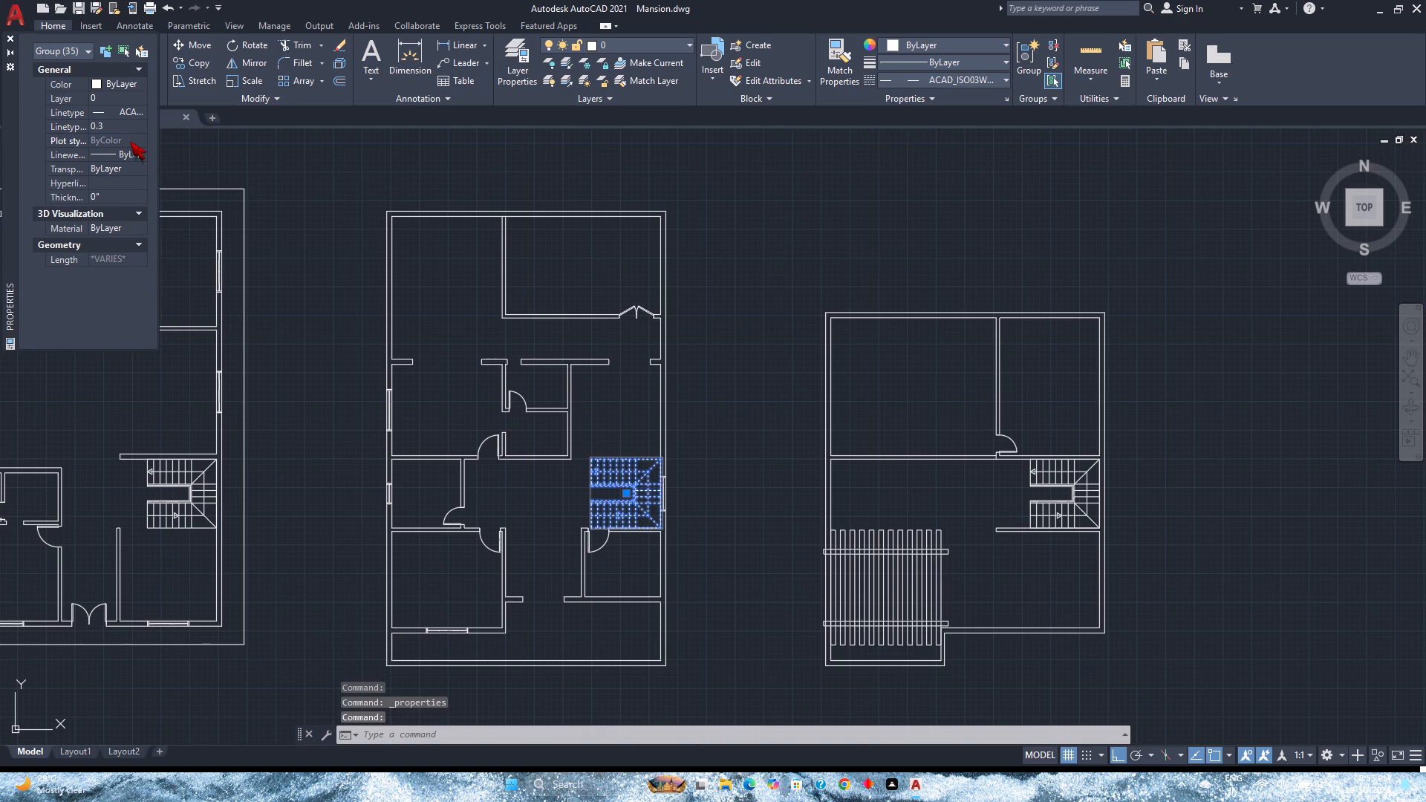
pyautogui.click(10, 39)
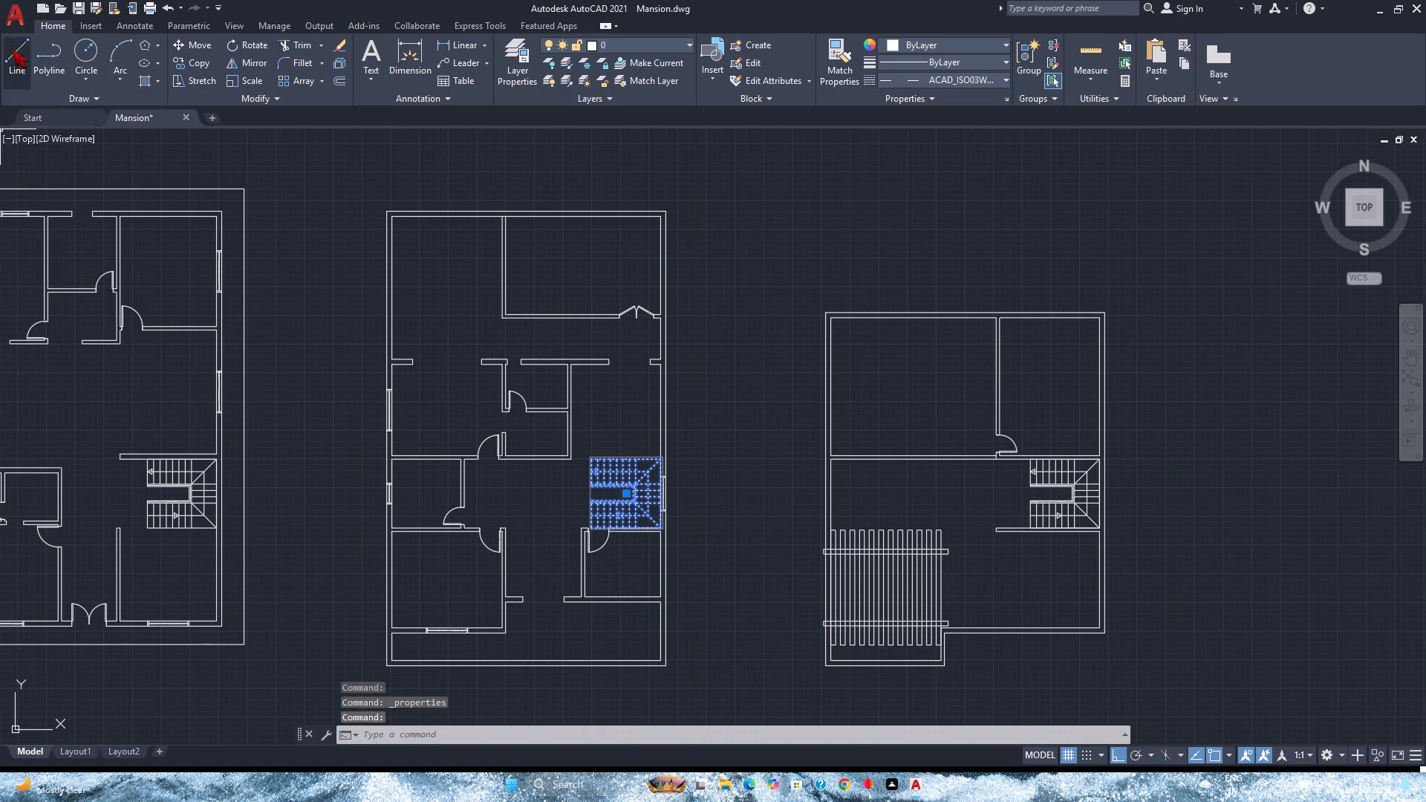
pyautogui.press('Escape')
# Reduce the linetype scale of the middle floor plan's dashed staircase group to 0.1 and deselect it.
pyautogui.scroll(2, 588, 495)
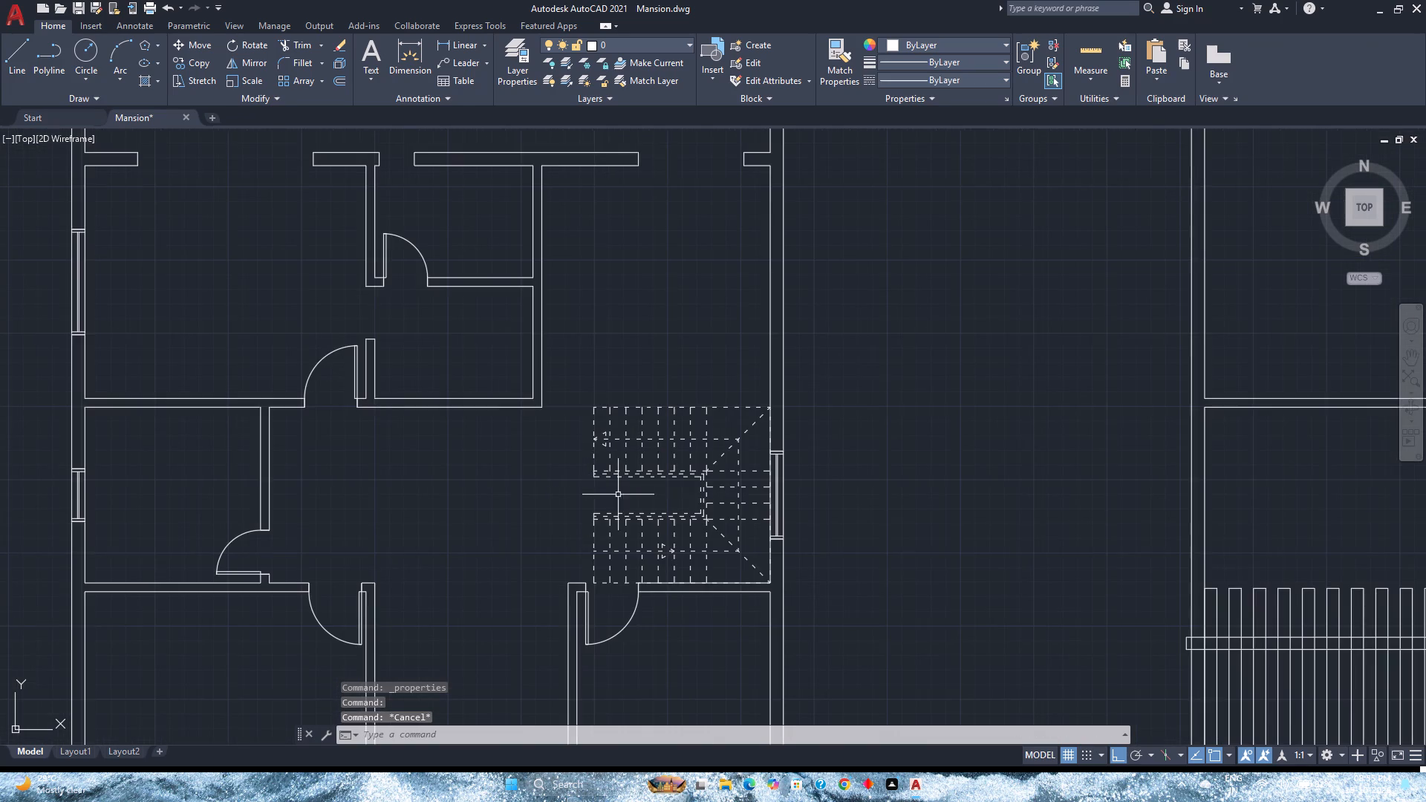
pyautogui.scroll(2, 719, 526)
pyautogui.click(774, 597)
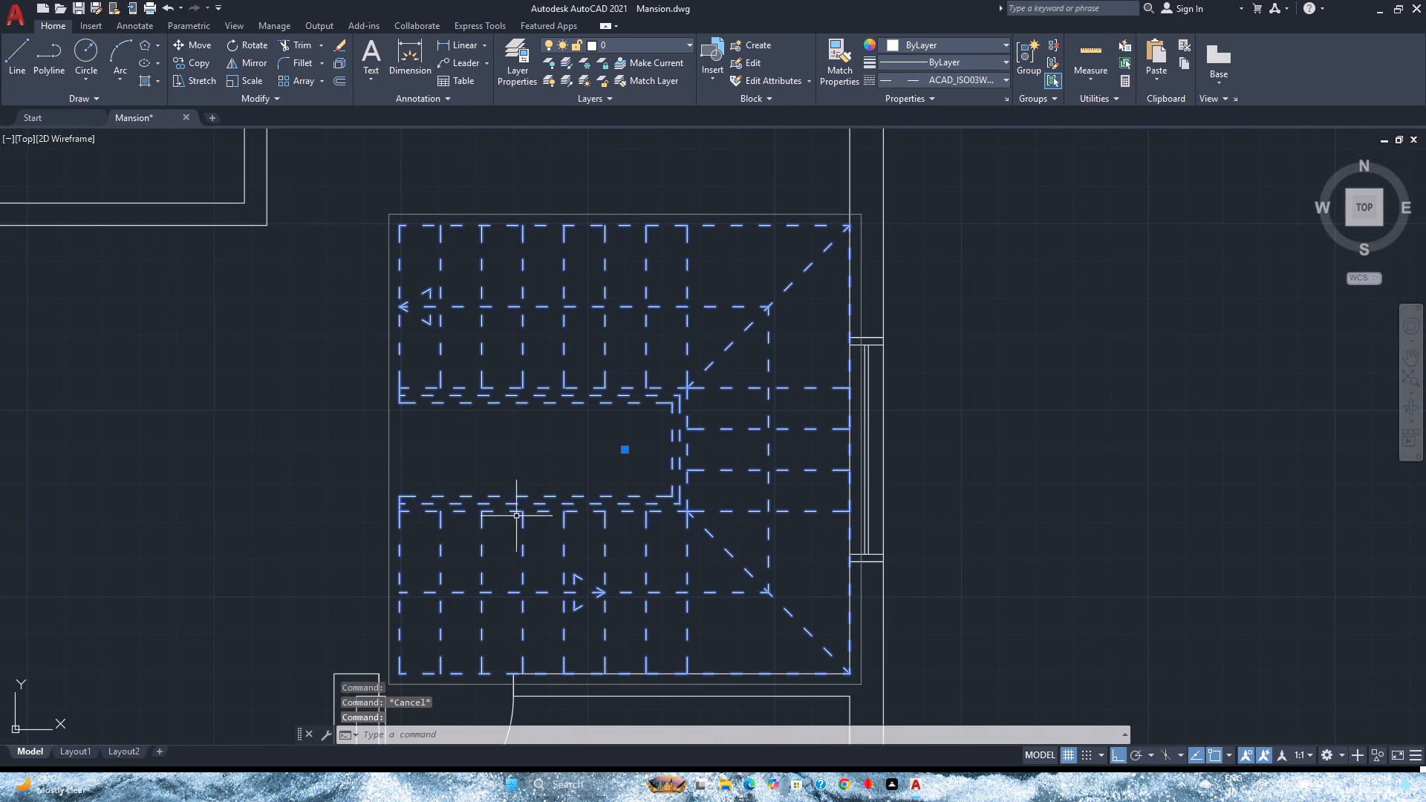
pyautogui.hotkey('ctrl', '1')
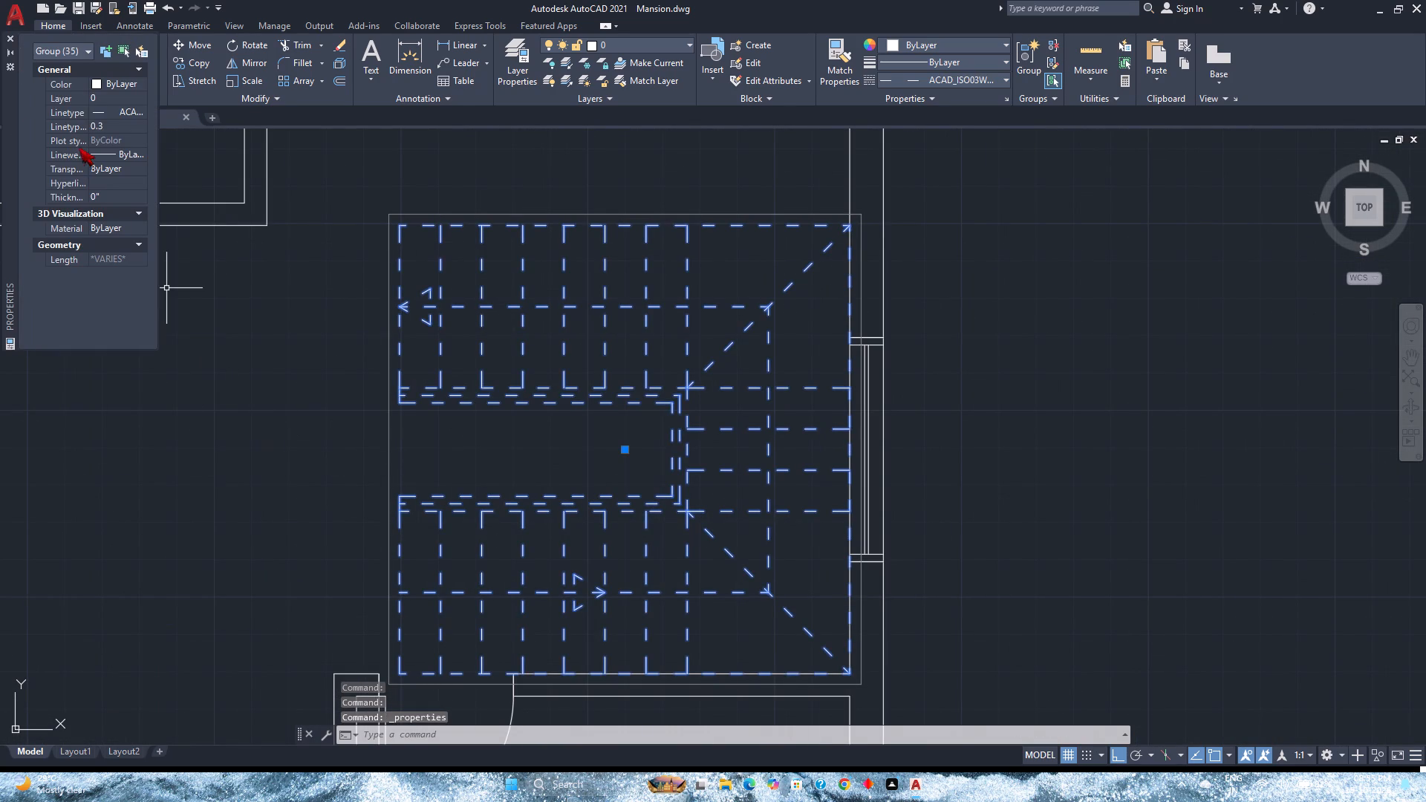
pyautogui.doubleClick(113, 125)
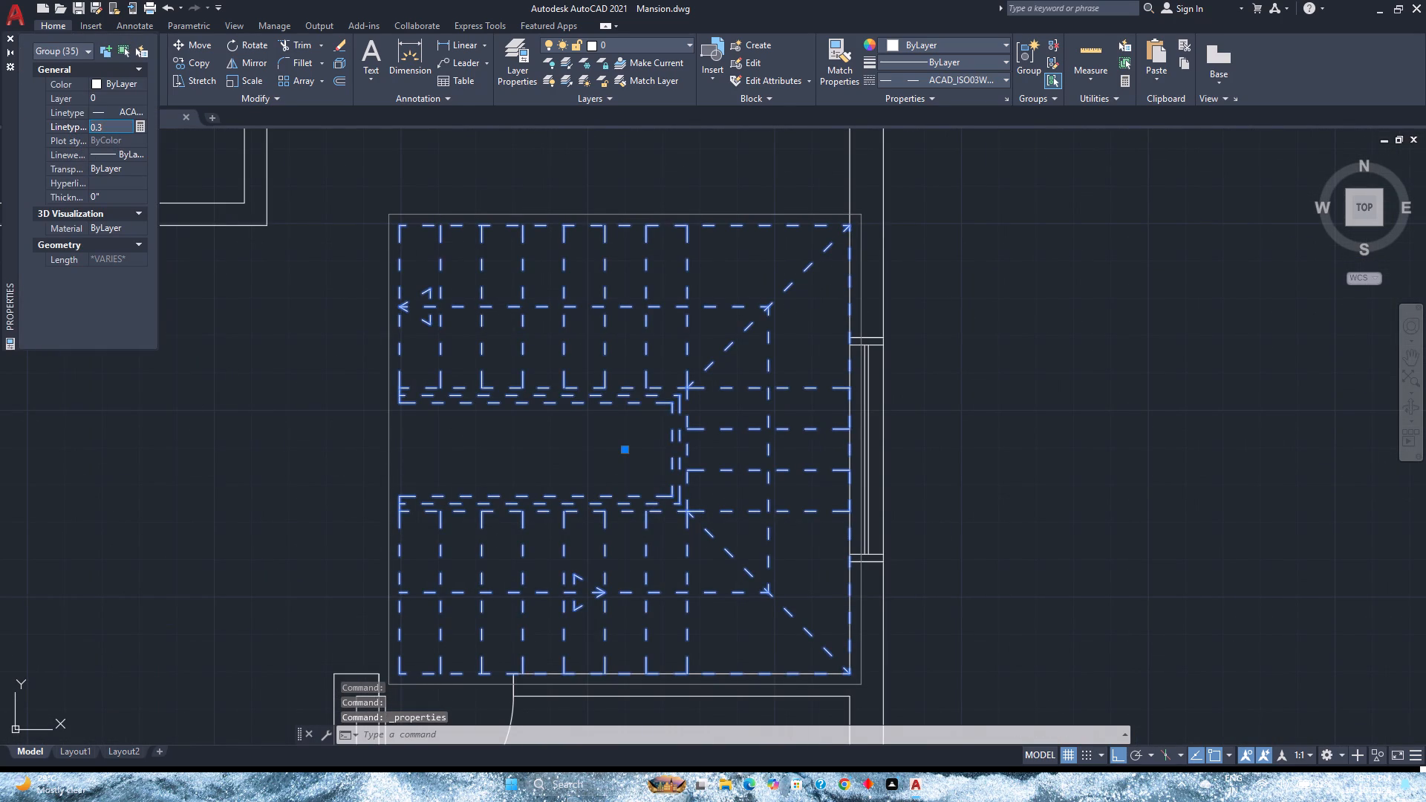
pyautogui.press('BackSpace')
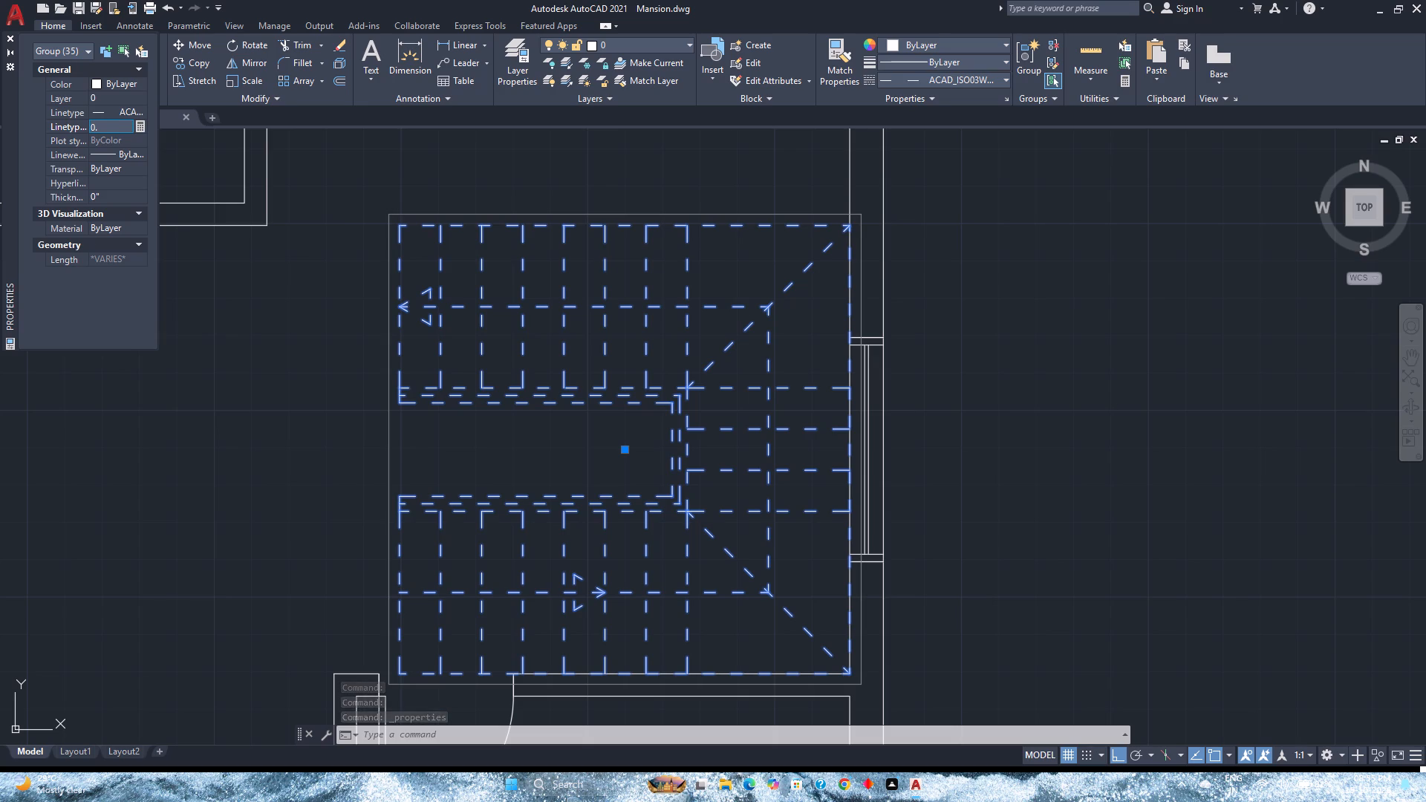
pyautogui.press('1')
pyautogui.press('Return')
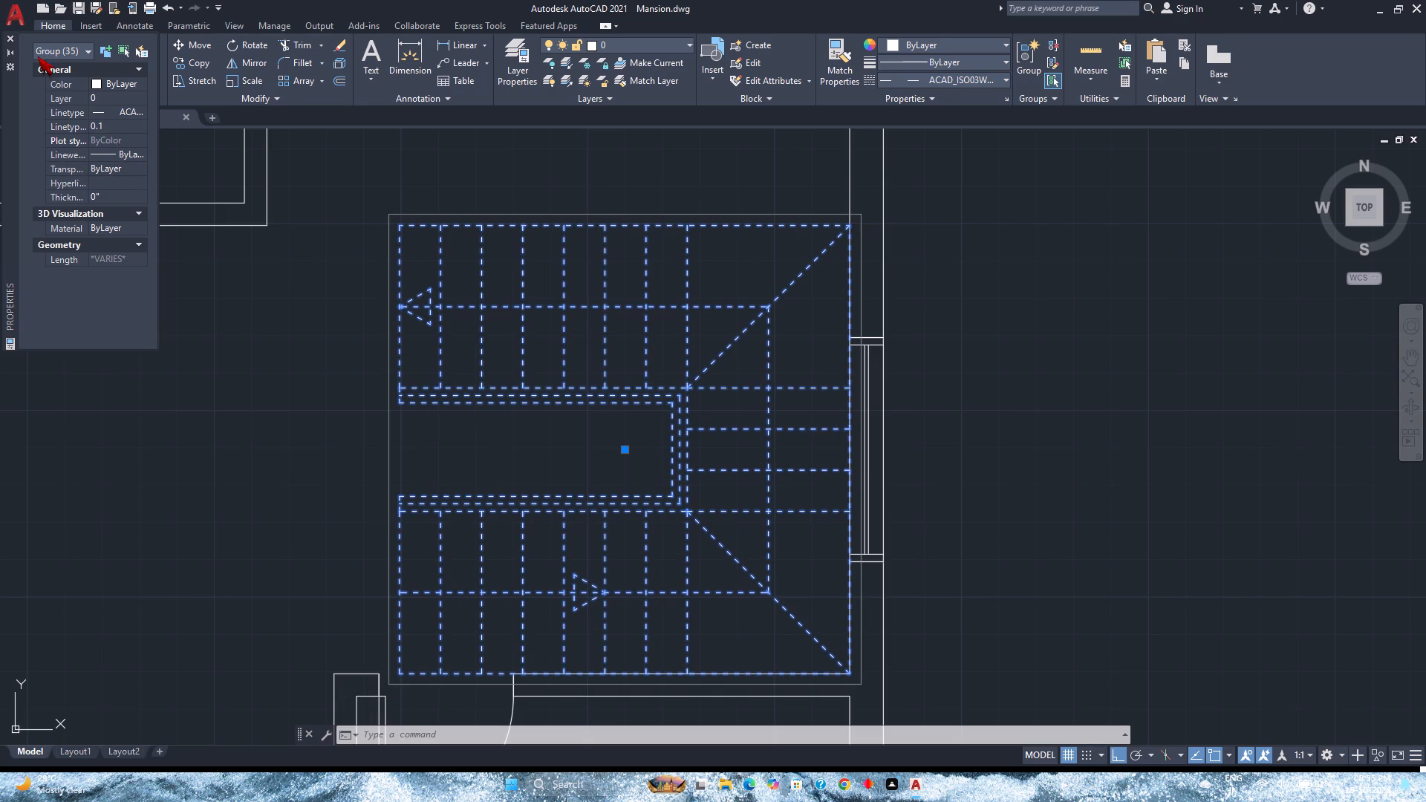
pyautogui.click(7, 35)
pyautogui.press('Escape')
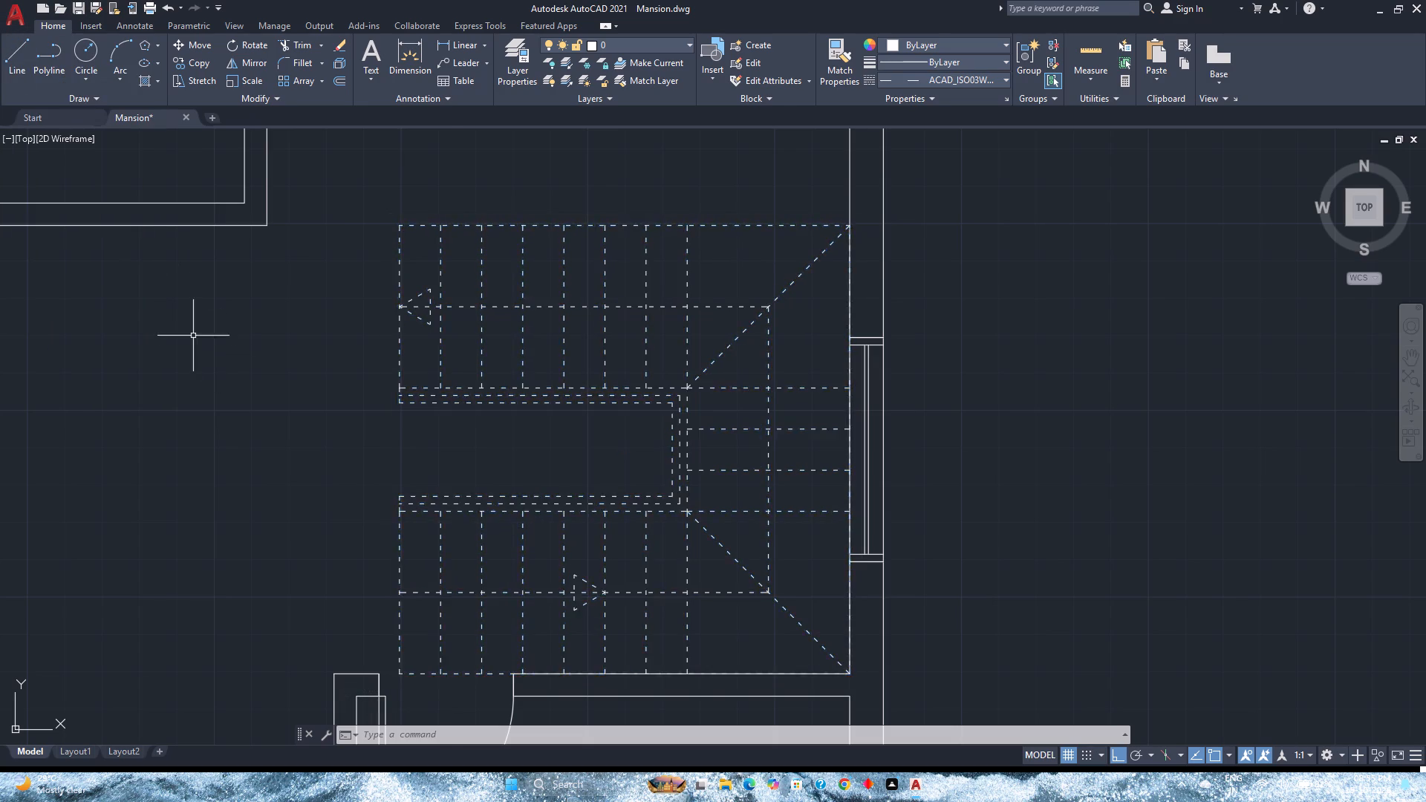
# Set the linetype scale of the dashed staircase group in the middle floor plan to 0.2.
pyautogui.scroll(-2, 195, 336)
pyautogui.moveTo(198, 336); pyautogui.dragTo(428, 345, button='middle')
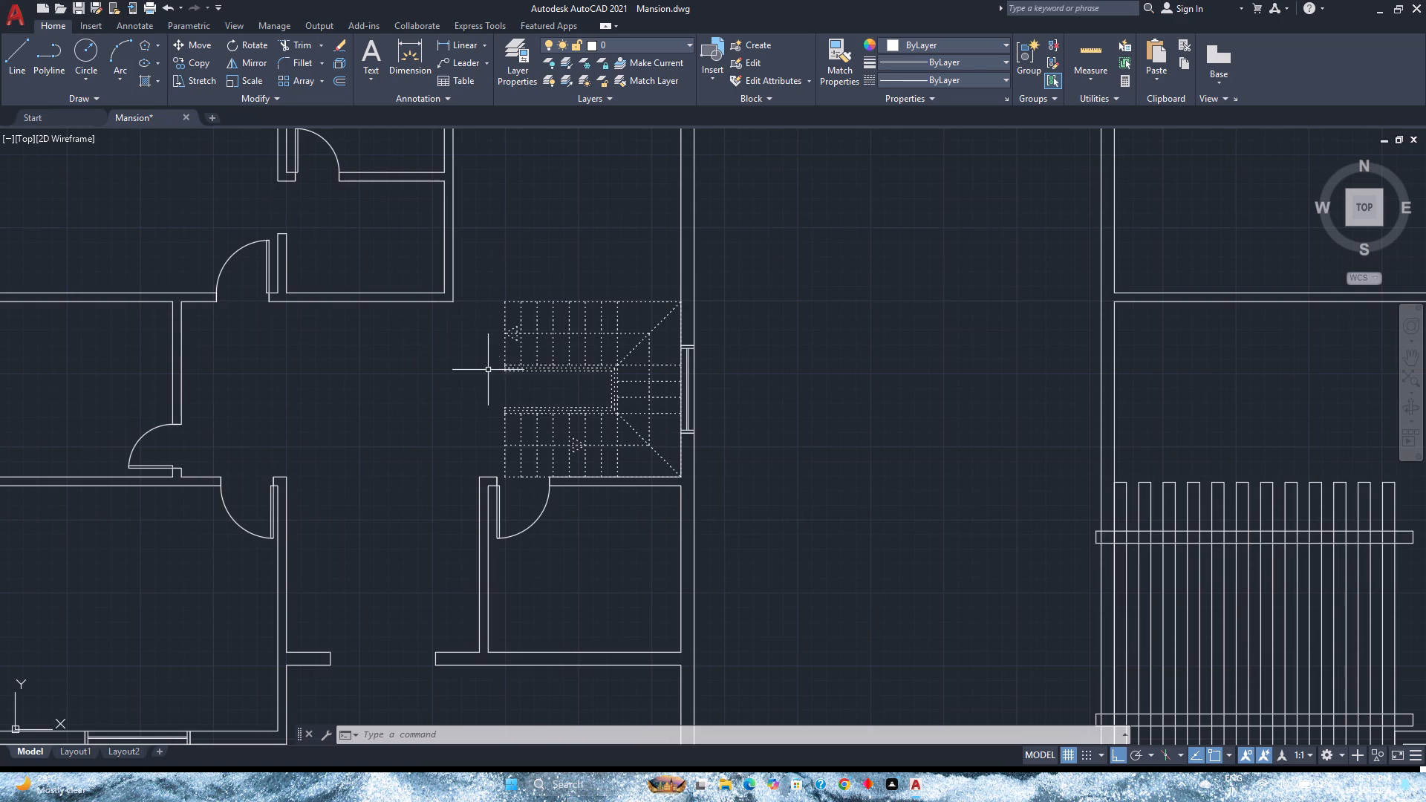
pyautogui.click(570, 414)
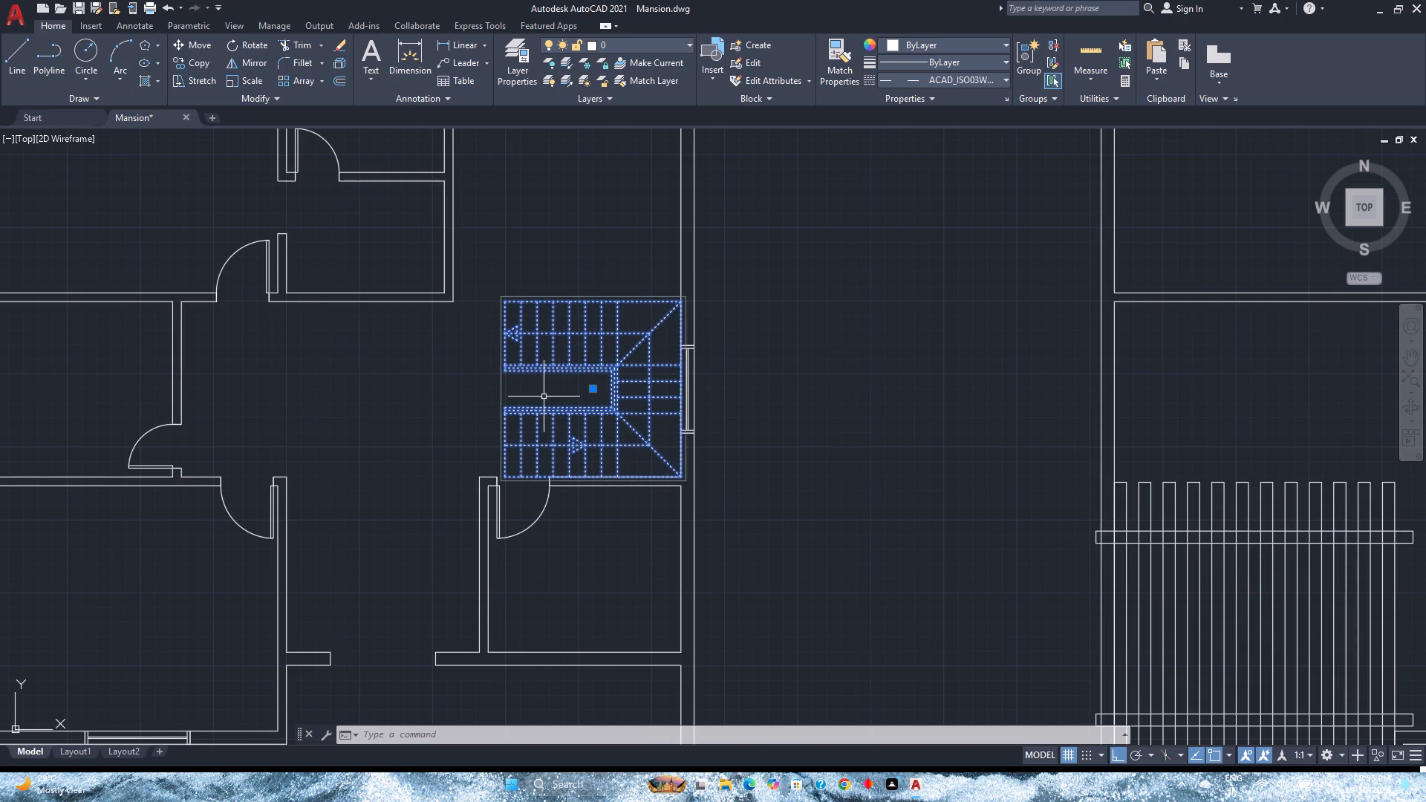
pyautogui.hotkey('ctrl', '1')
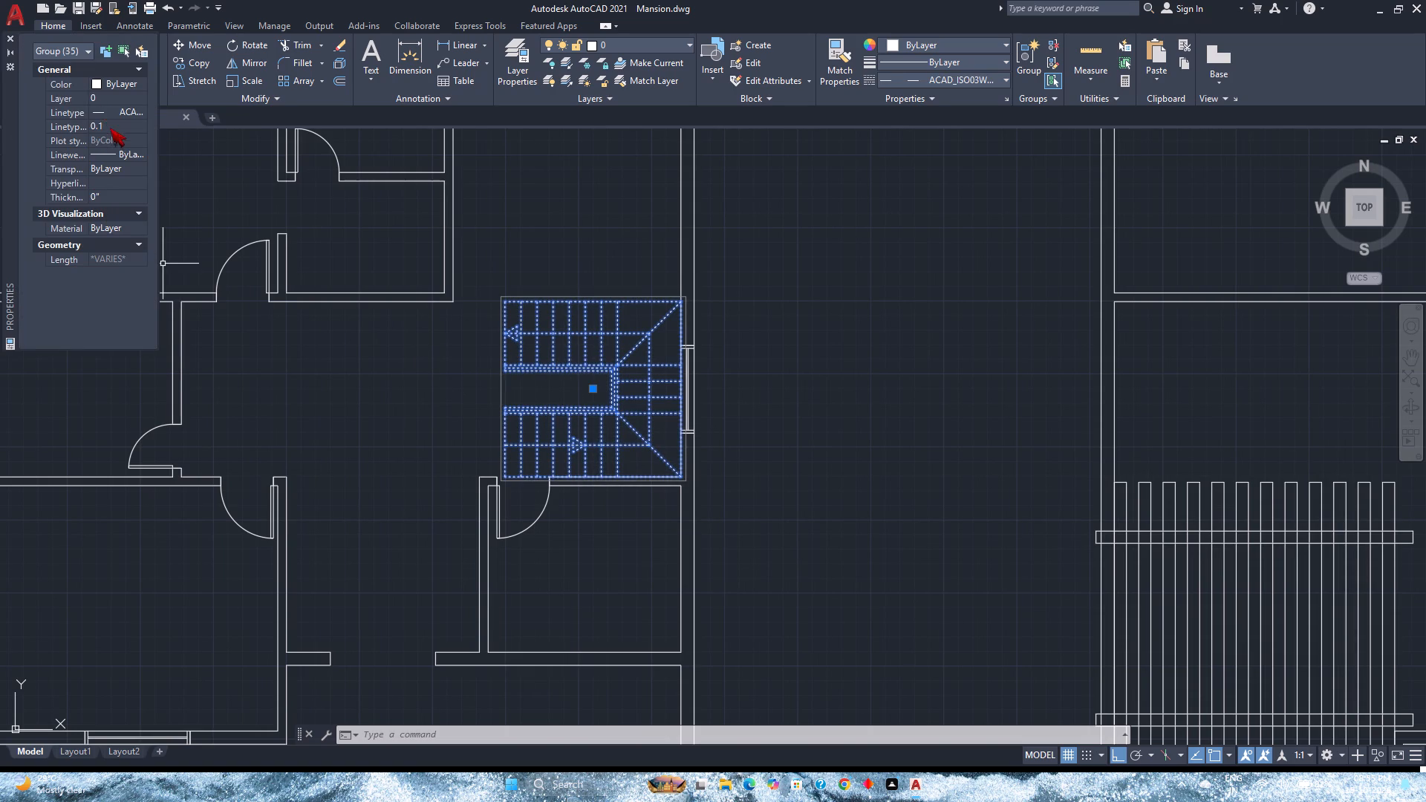
pyautogui.click(111, 128)
pyautogui.write('0.2')
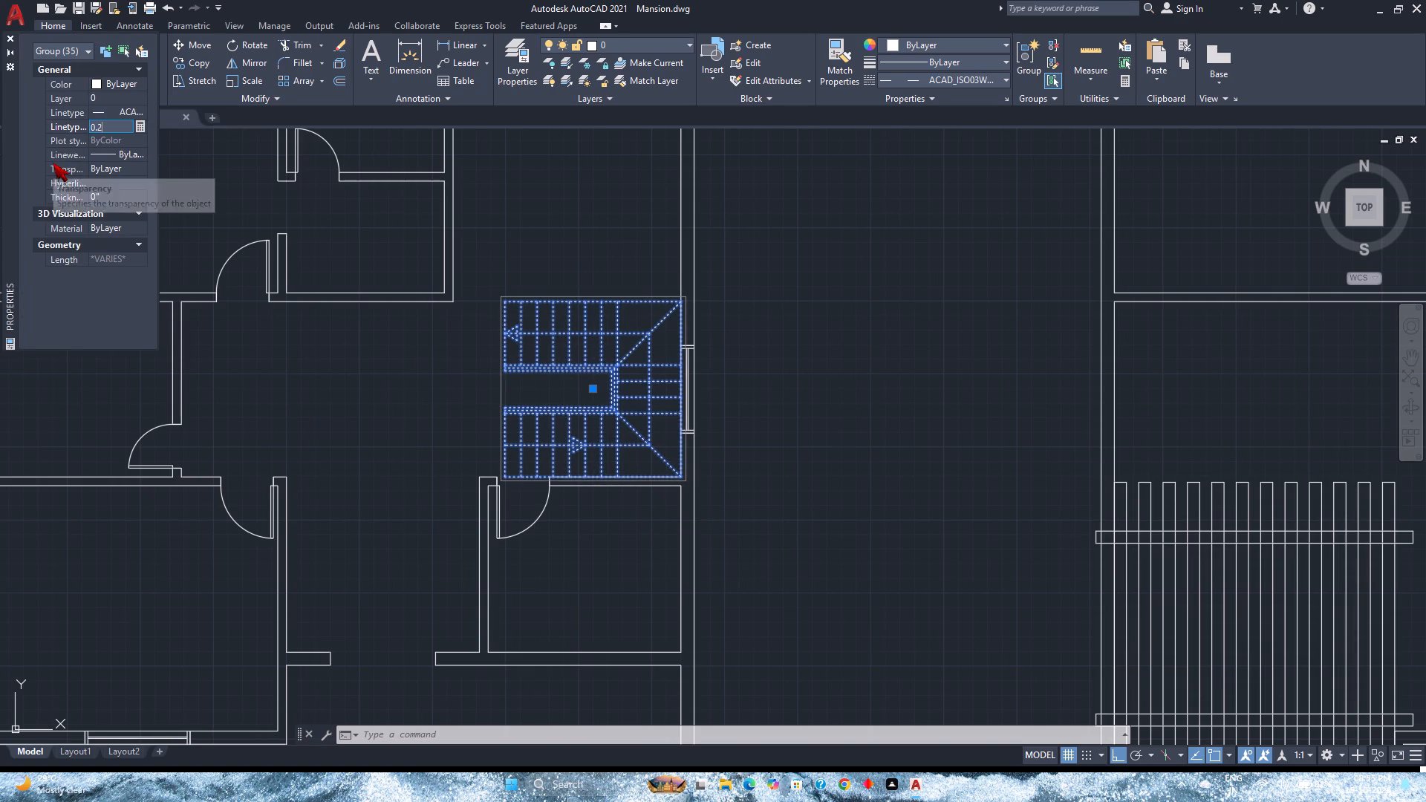
pyautogui.press('Return')
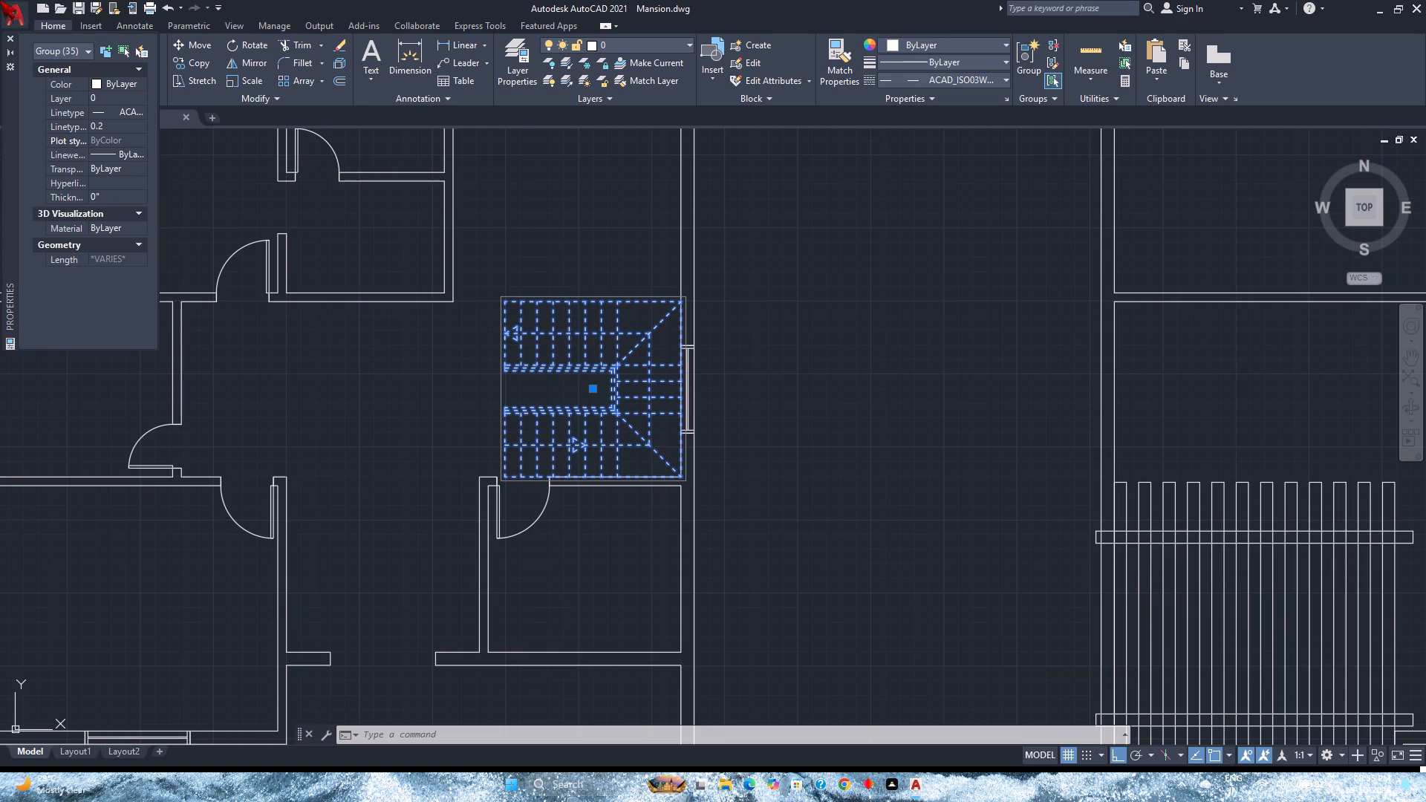
pyautogui.click(13, 43)
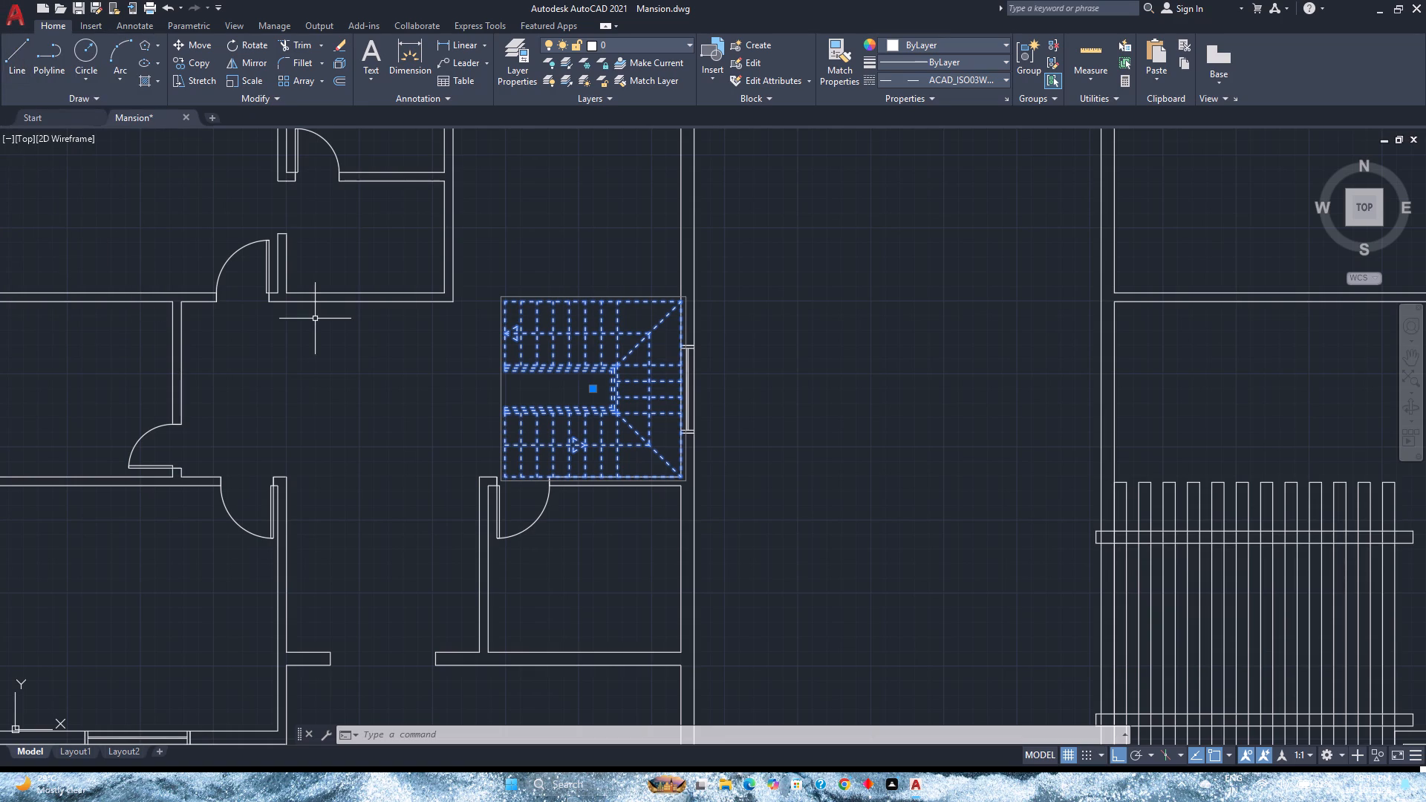
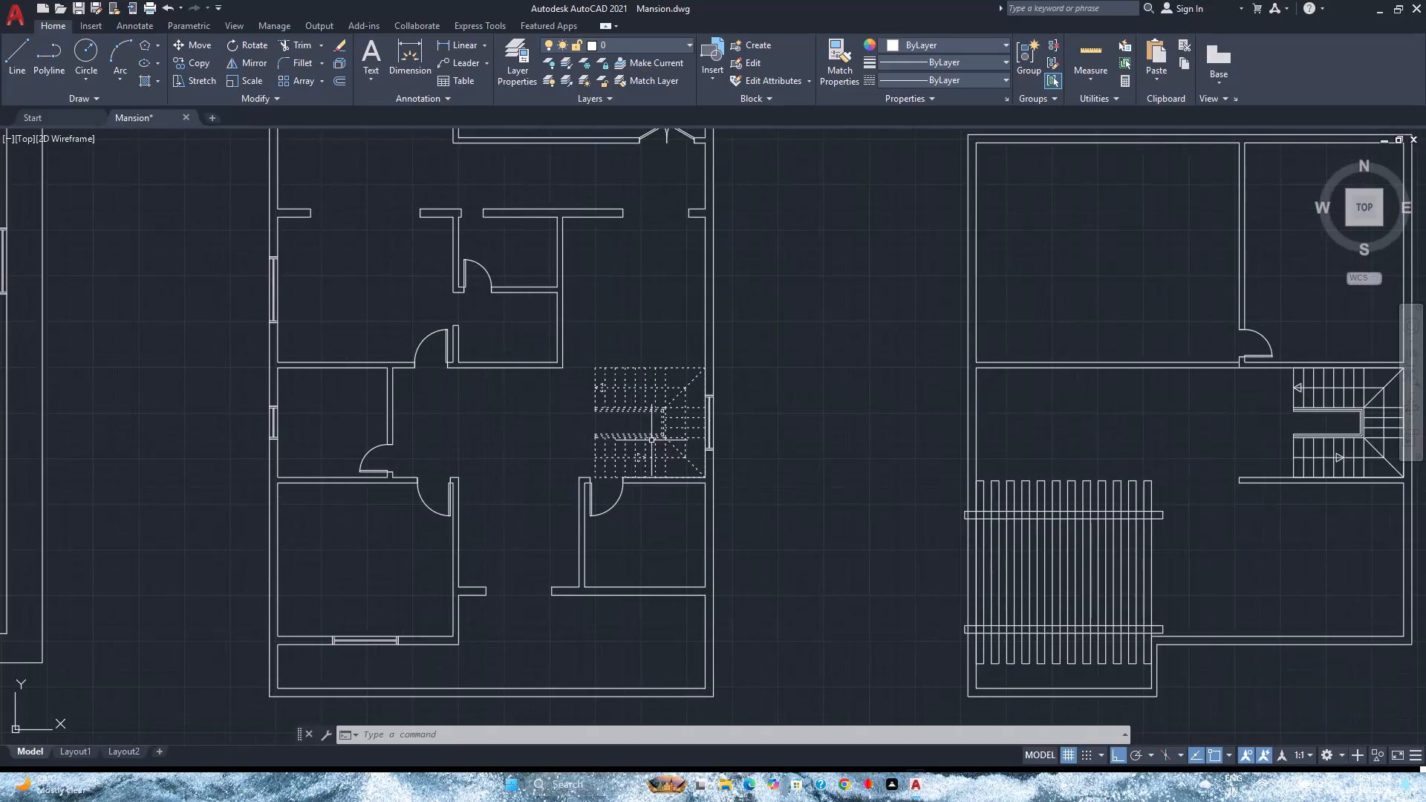
# Examine the dashed staircase in the middle floor plan and compare it with the staircases in the neighbouring plans.
pyautogui.scroll(3, 649, 443)
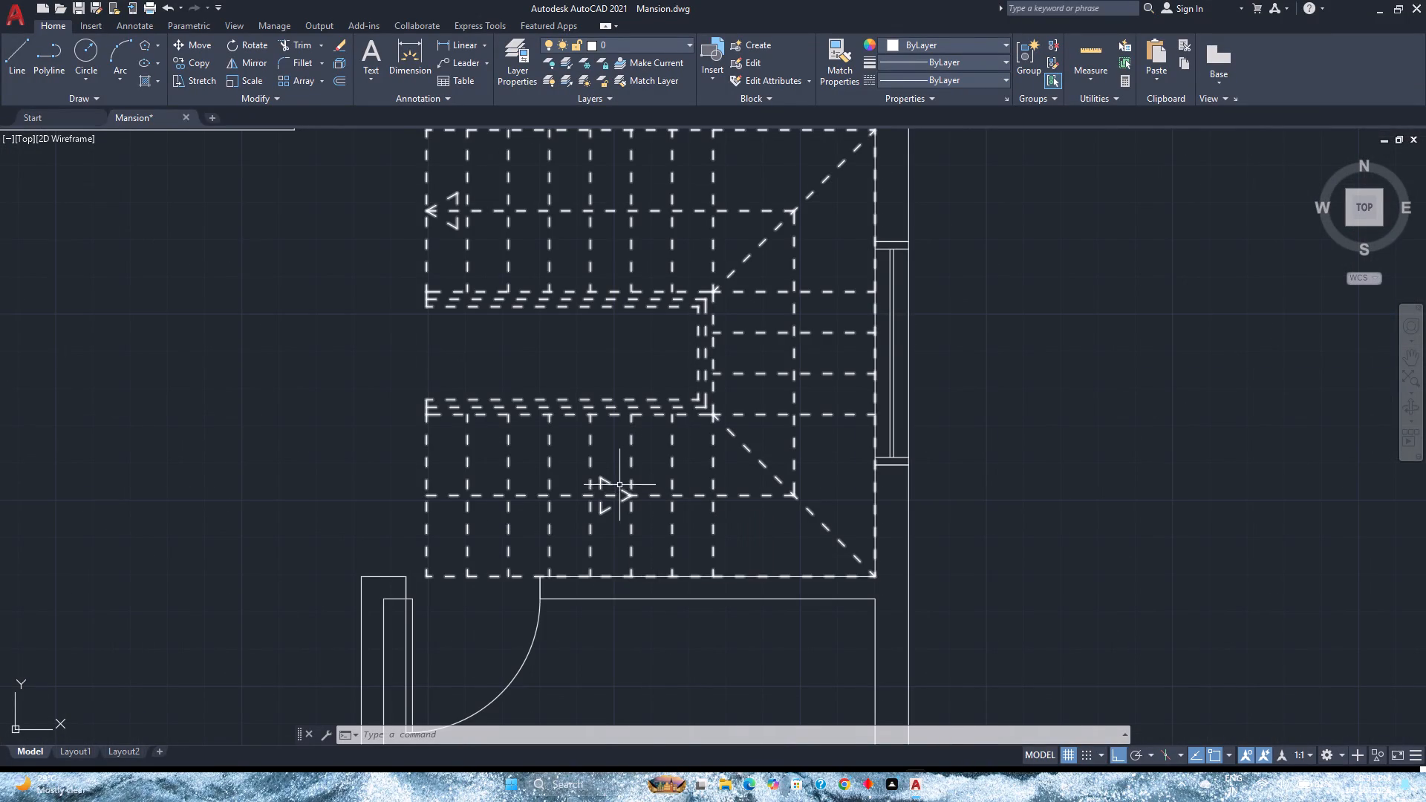
pyautogui.scroll(-2, 619, 484)
pyautogui.moveTo(616, 480); pyautogui.dragTo(809, 460, button='middle')
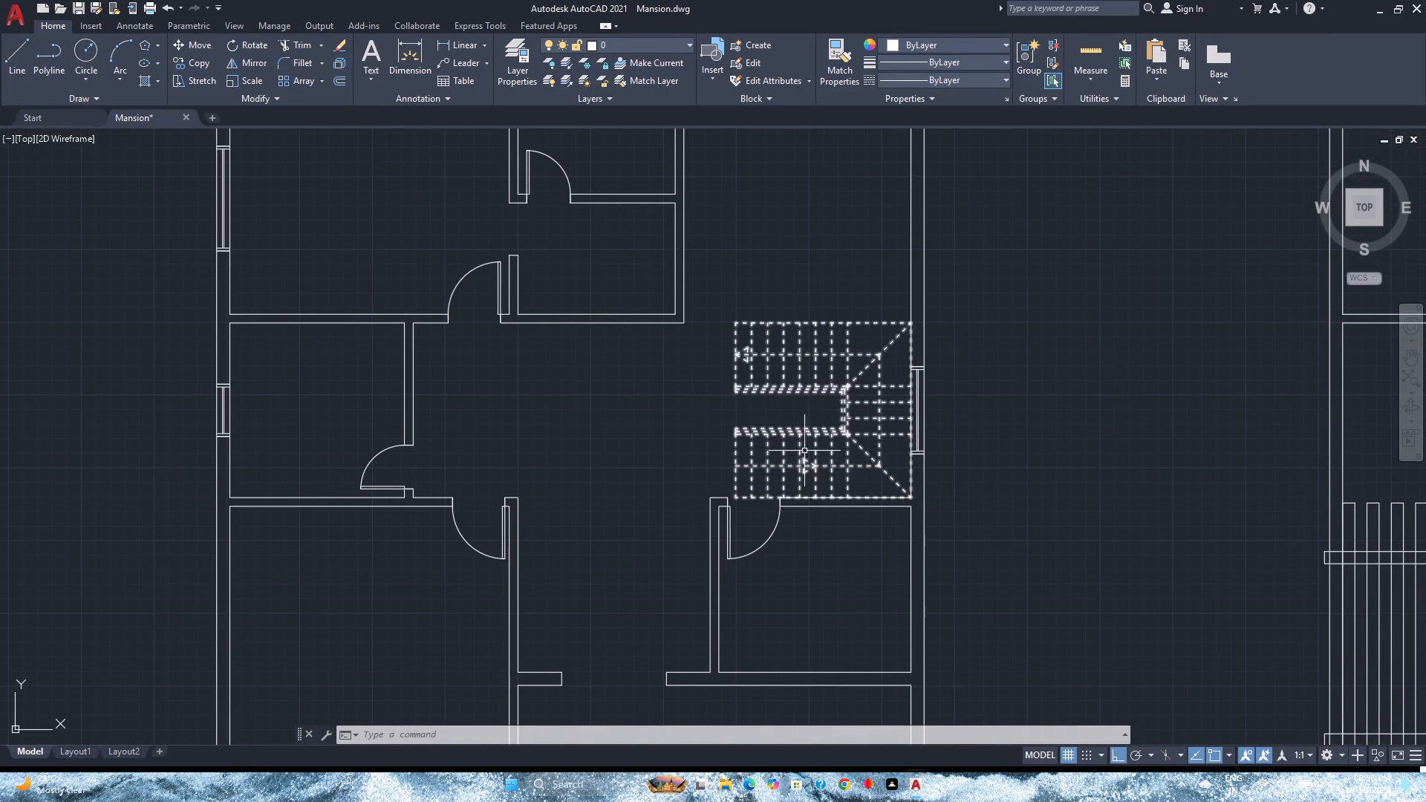
pyautogui.scroll(-1, 743, 421)
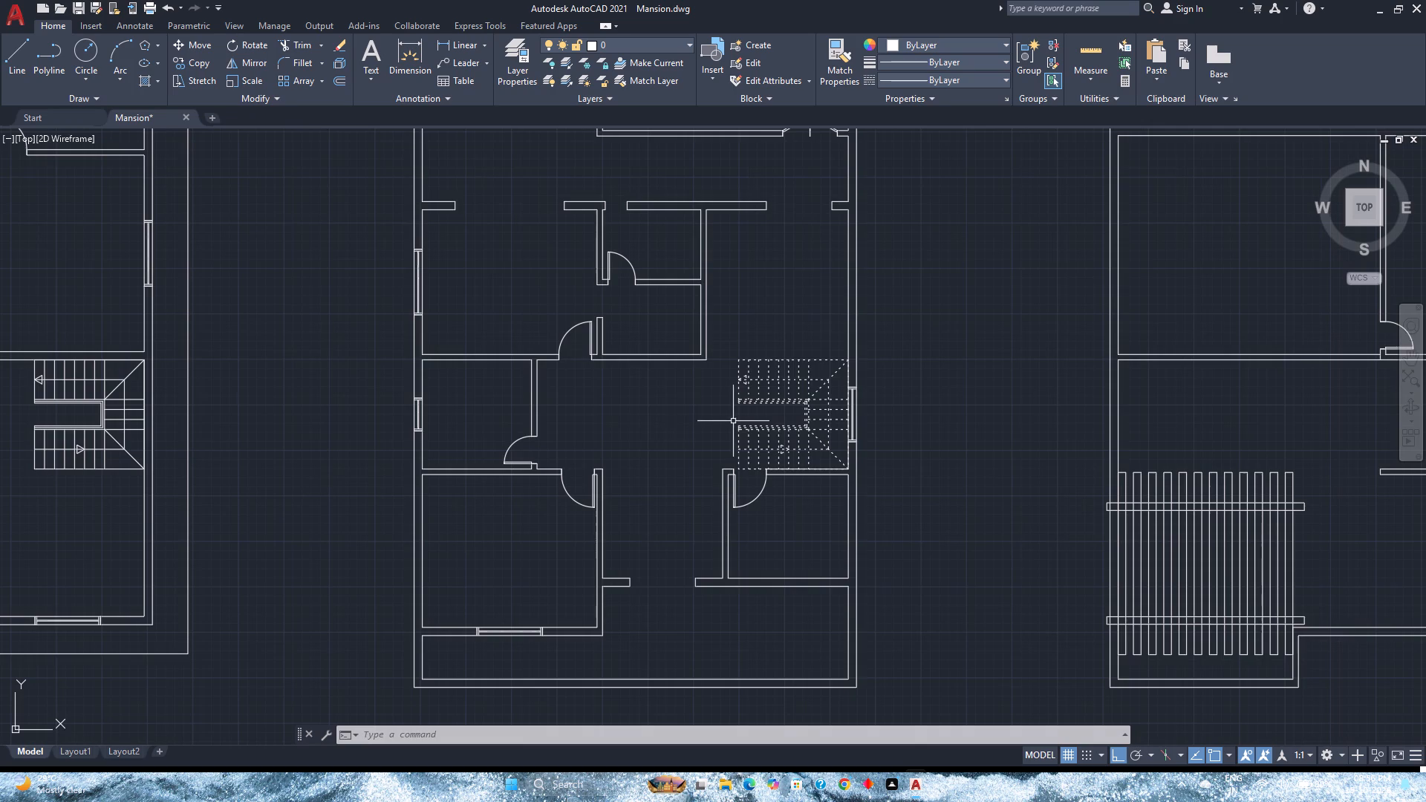
pyautogui.moveTo(593, 433); pyautogui.dragTo(755, 436, button='middle')
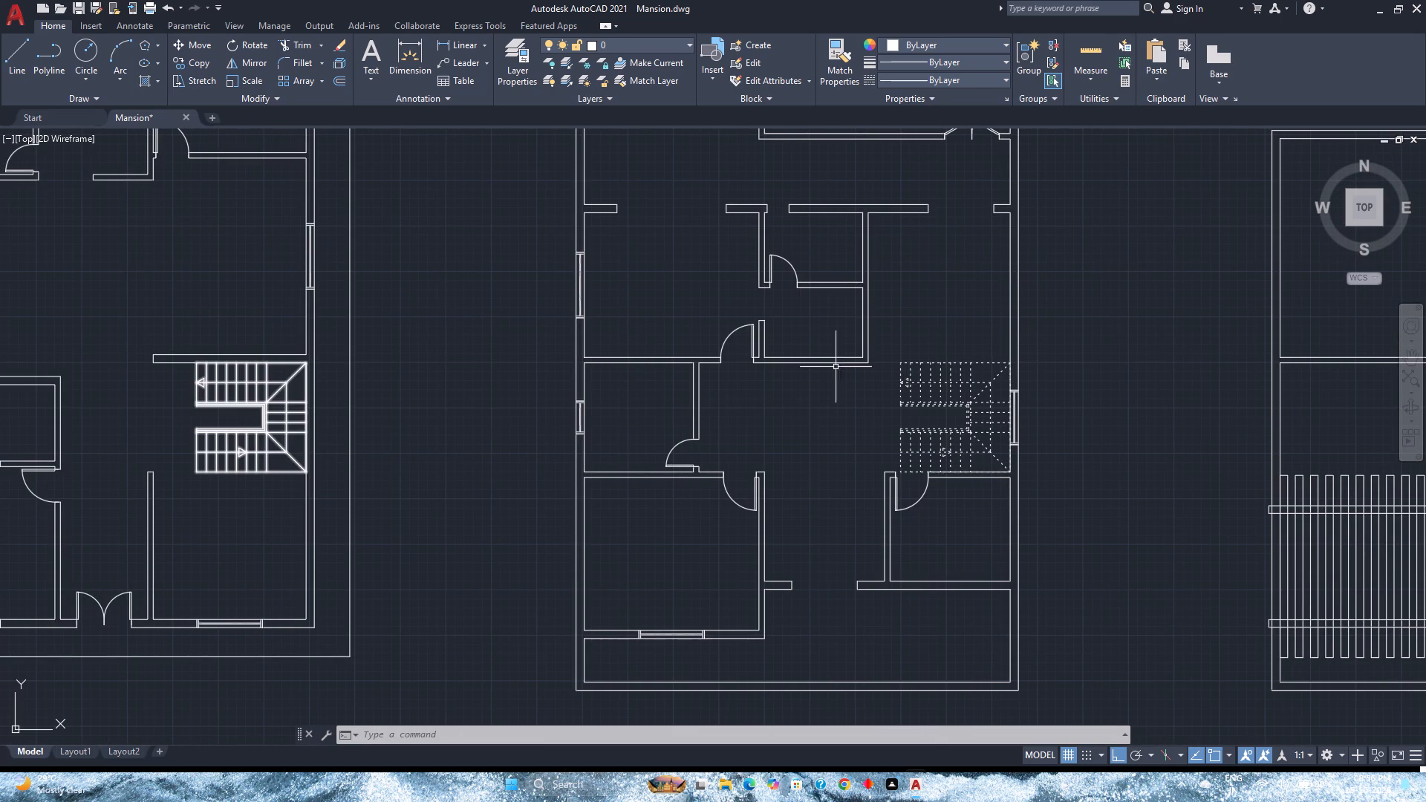
pyautogui.scroll(2, 854, 366)
pyautogui.moveTo(854, 366); pyautogui.dragTo(735, 379, button='middle')
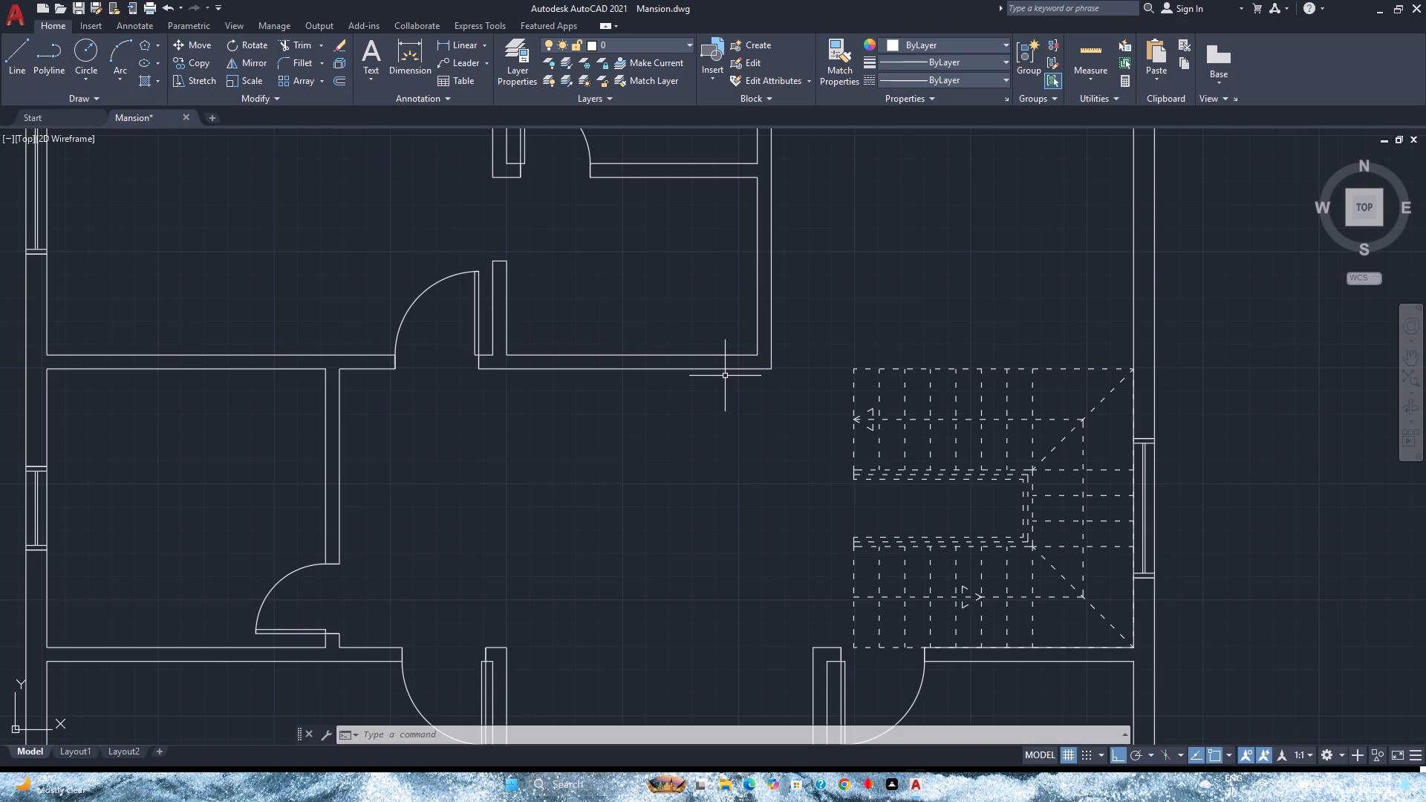
pyautogui.scroll(-1, 725, 374)
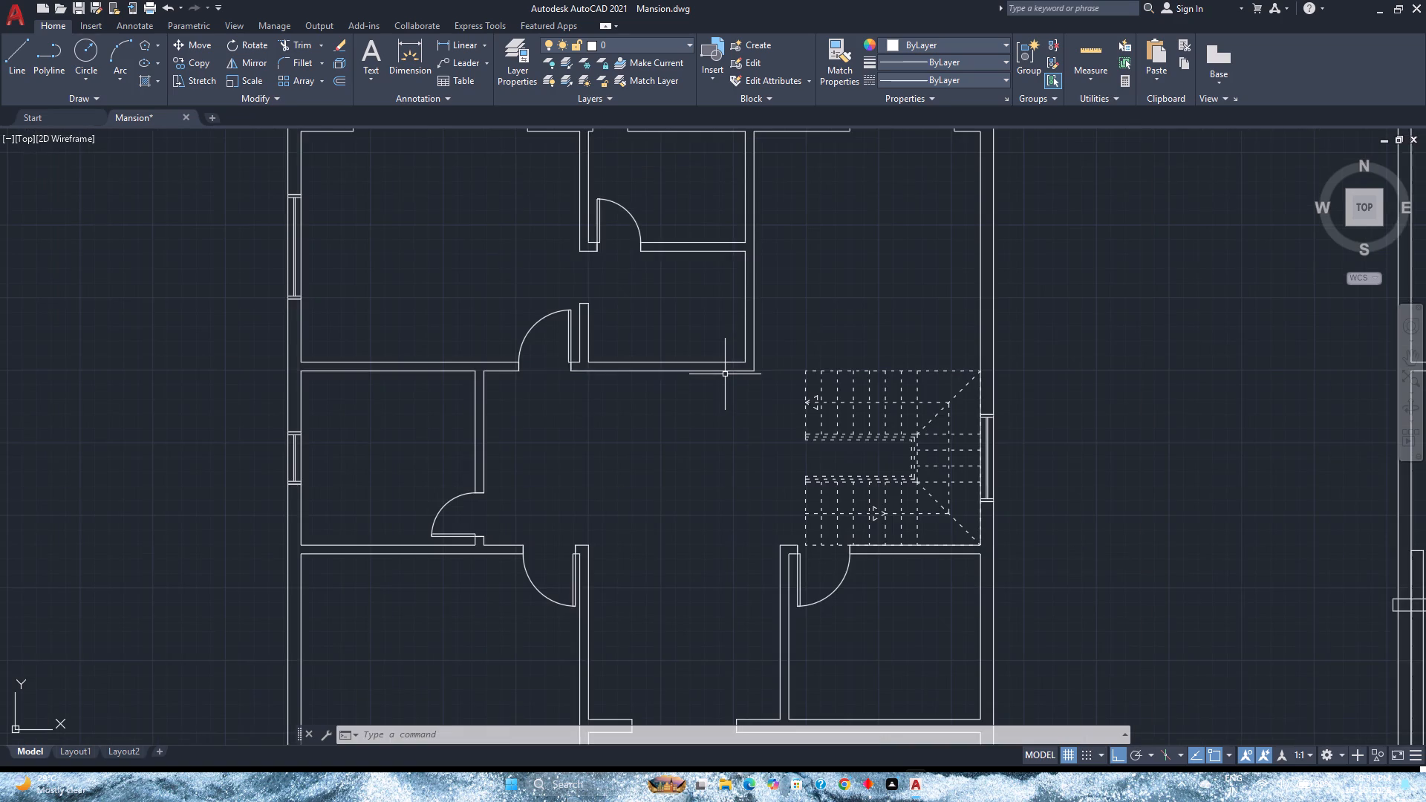
pyautogui.scroll(-3, 725, 374)
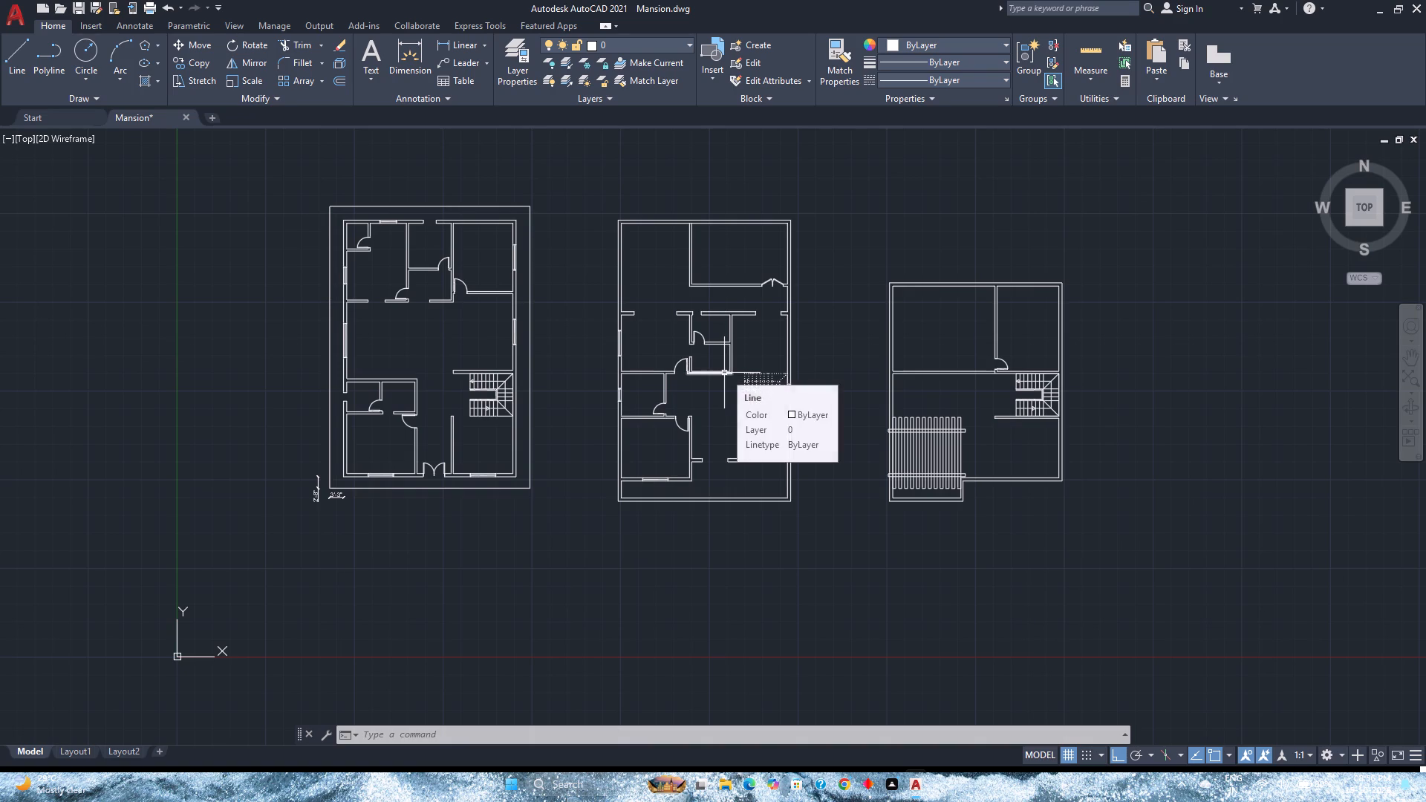
pyautogui.scroll(1, 745, 398)
pyautogui.moveTo(745, 398); pyautogui.dragTo(686, 466, button='middle')
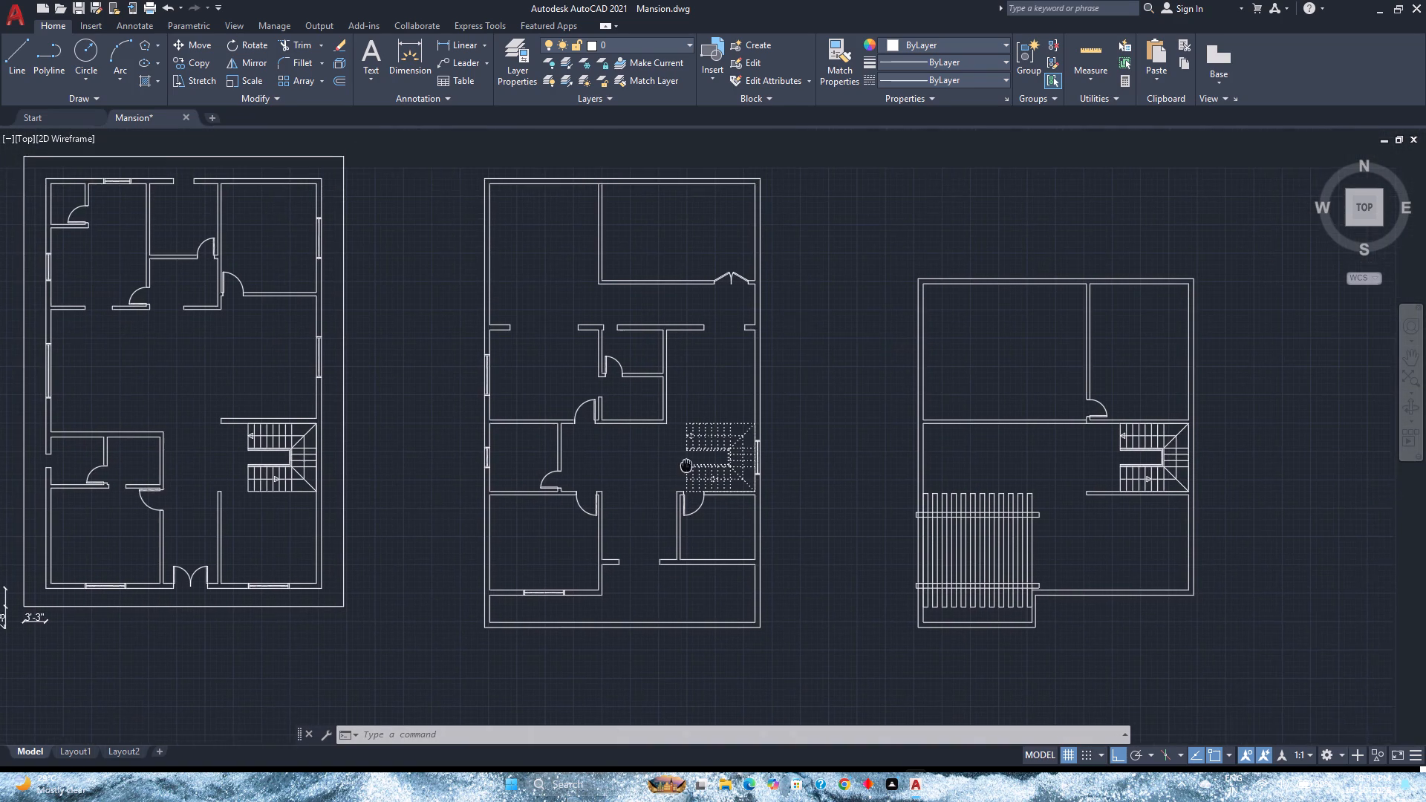
pyautogui.moveTo(686, 466); pyautogui.dragTo(679, 472, button='middle')
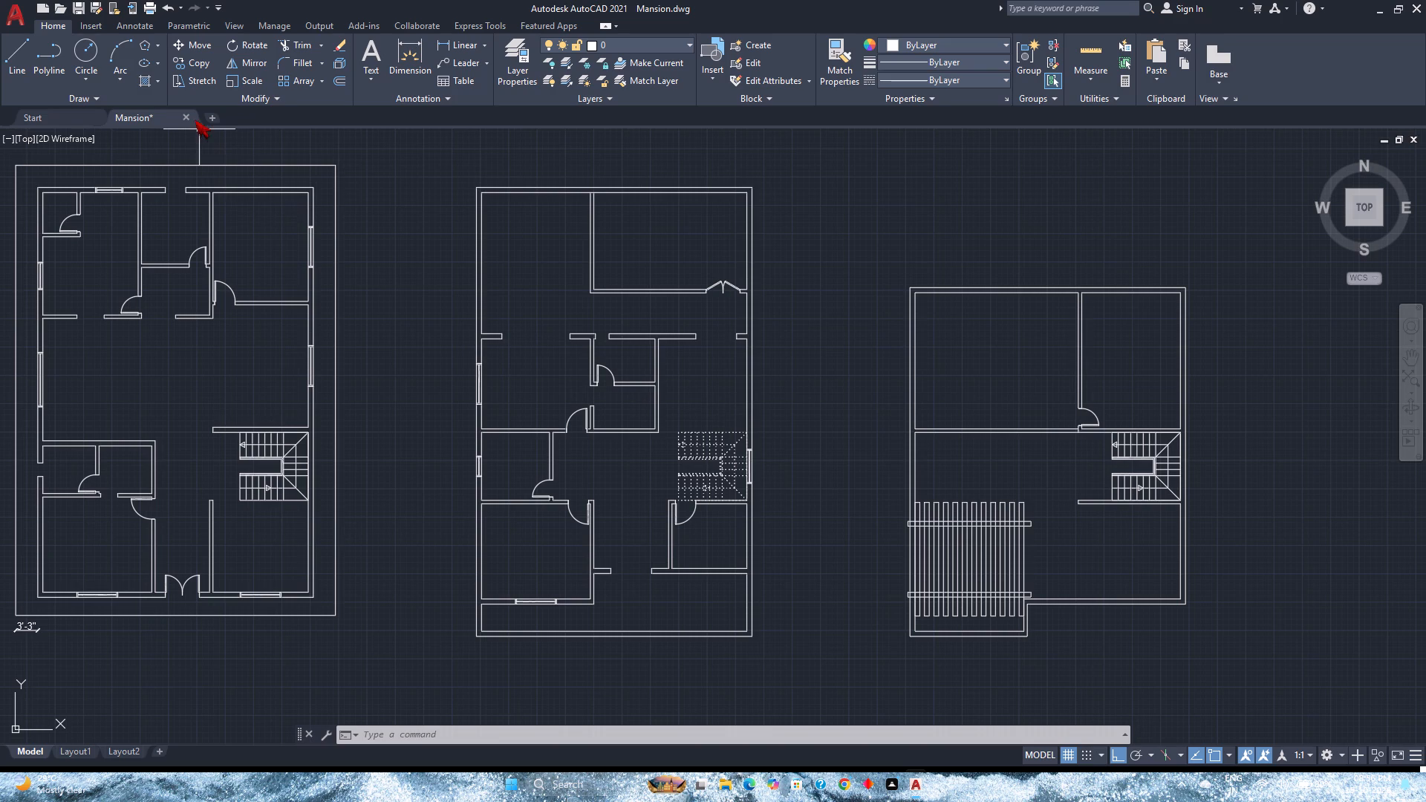
# Draw a 10' by 9" horizontal rectangle in the open space just above the middle floor plan's interior wall openings.
pyautogui.write('re')
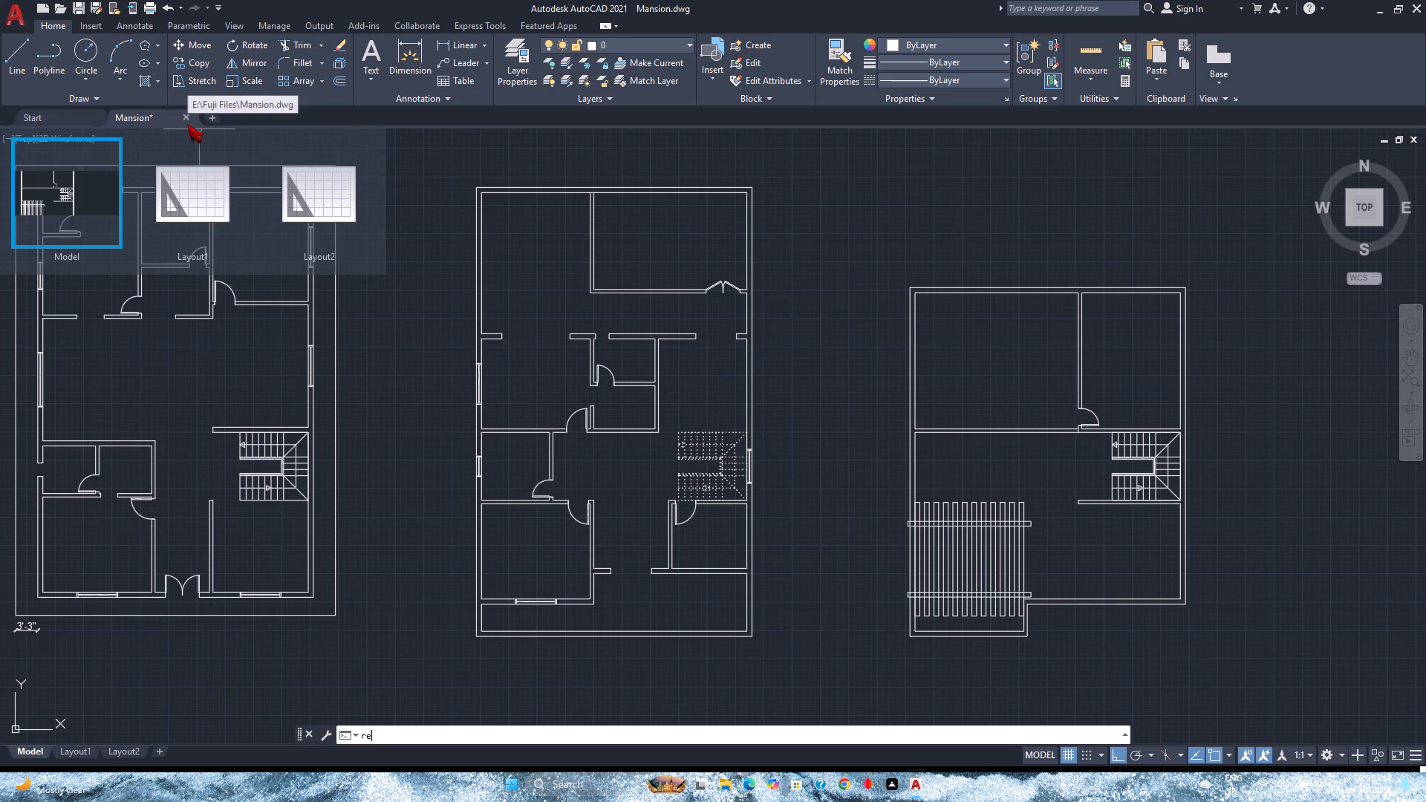
pyautogui.press('c')
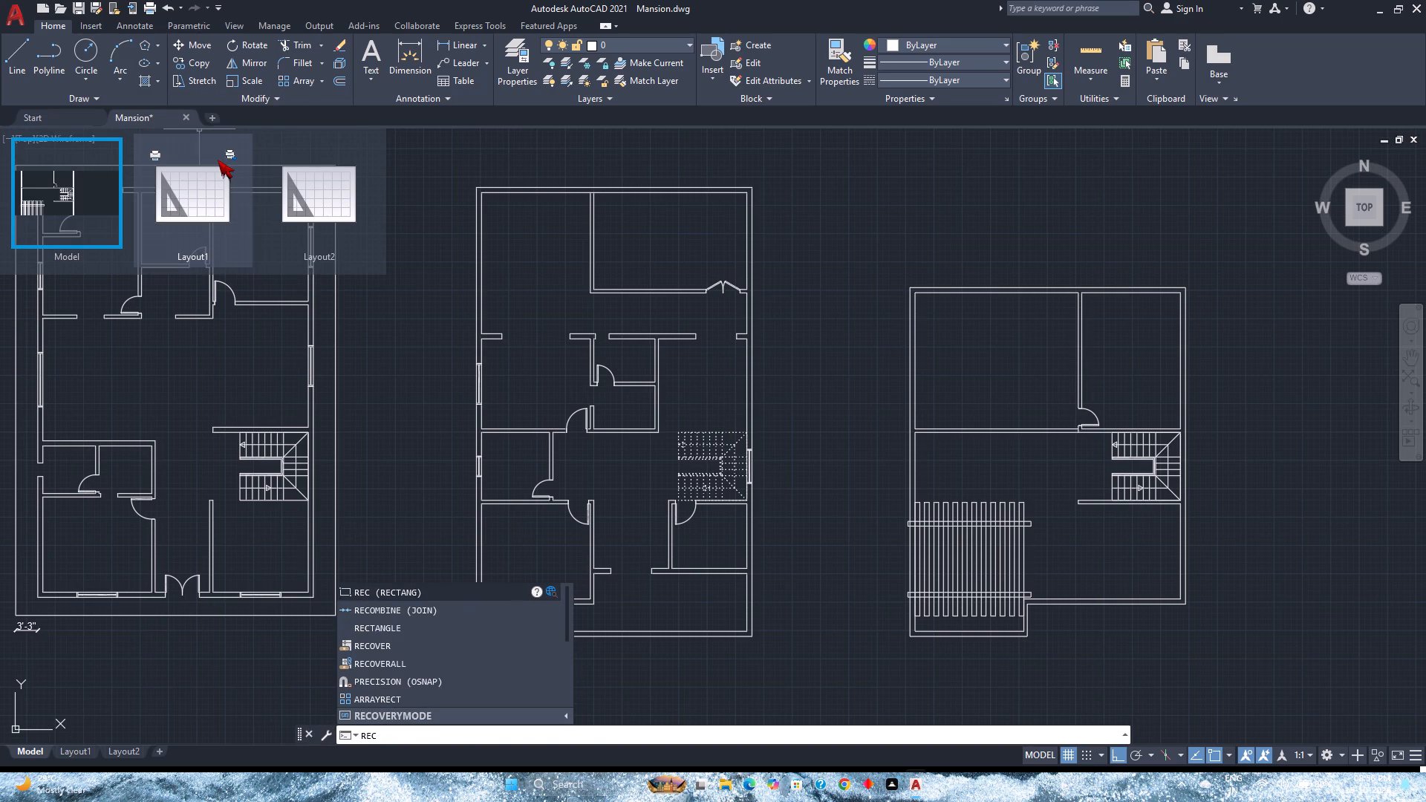
pyautogui.press('Return')
pyautogui.scroll(3, 566, 345)
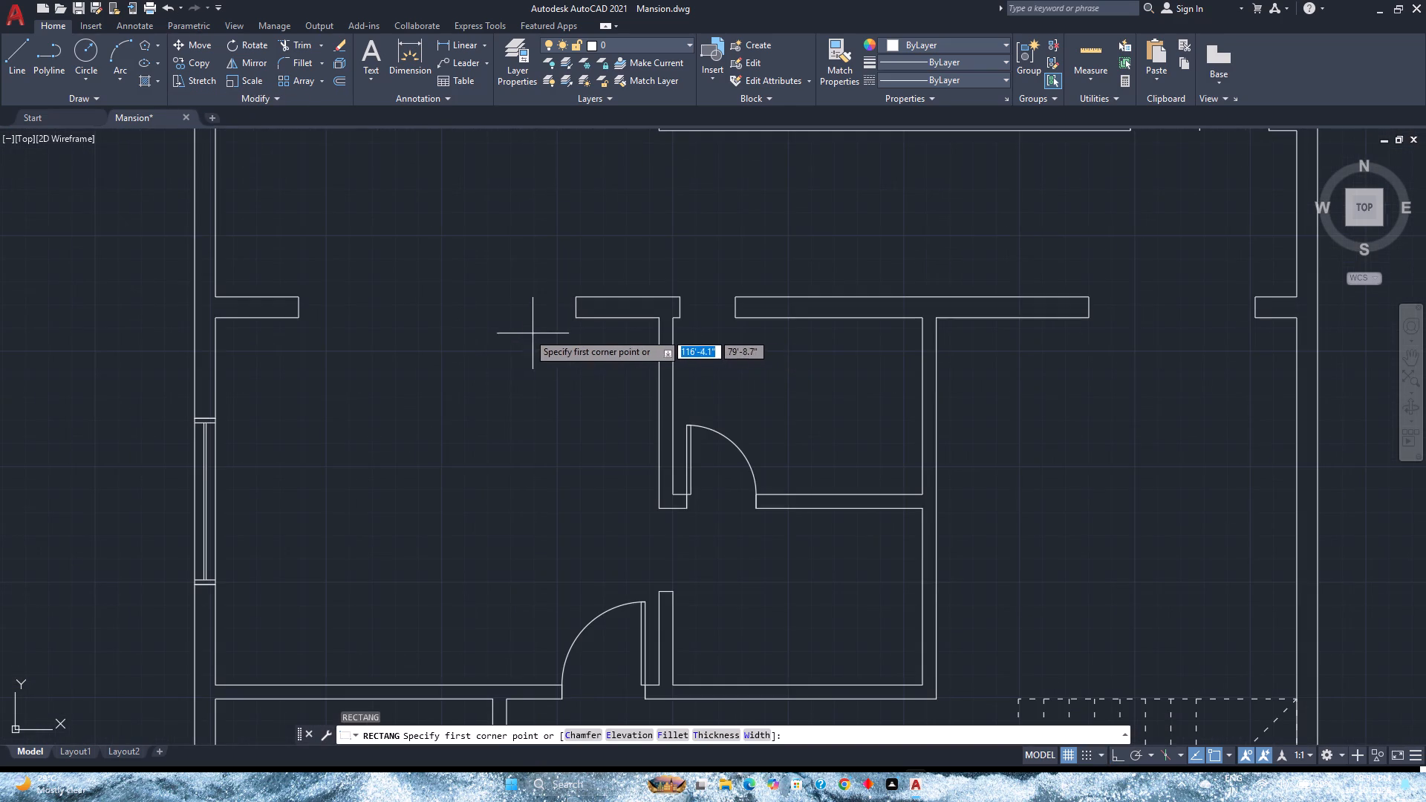
pyautogui.moveTo(527, 333); pyautogui.dragTo(626, 454, button='middle')
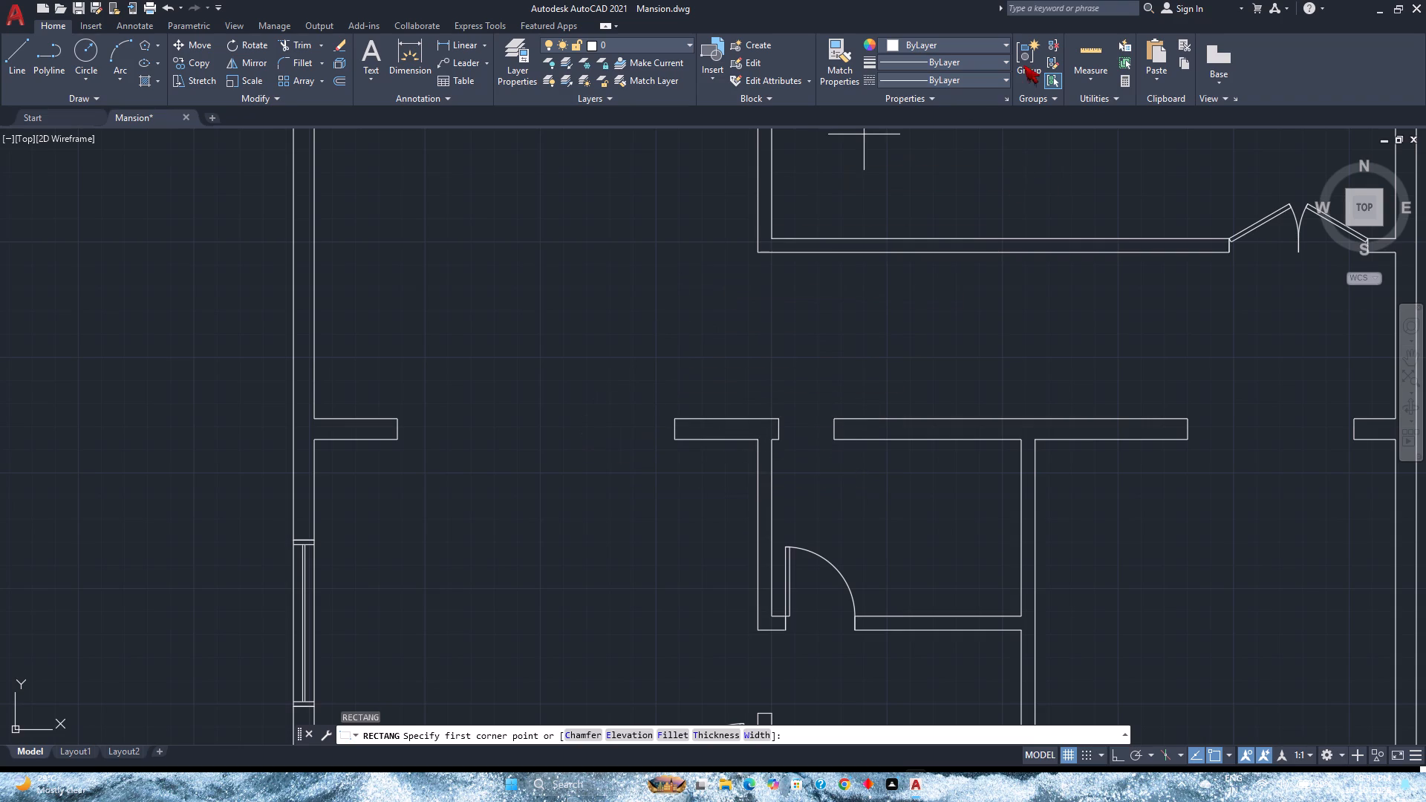
pyautogui.click(1073, 53)
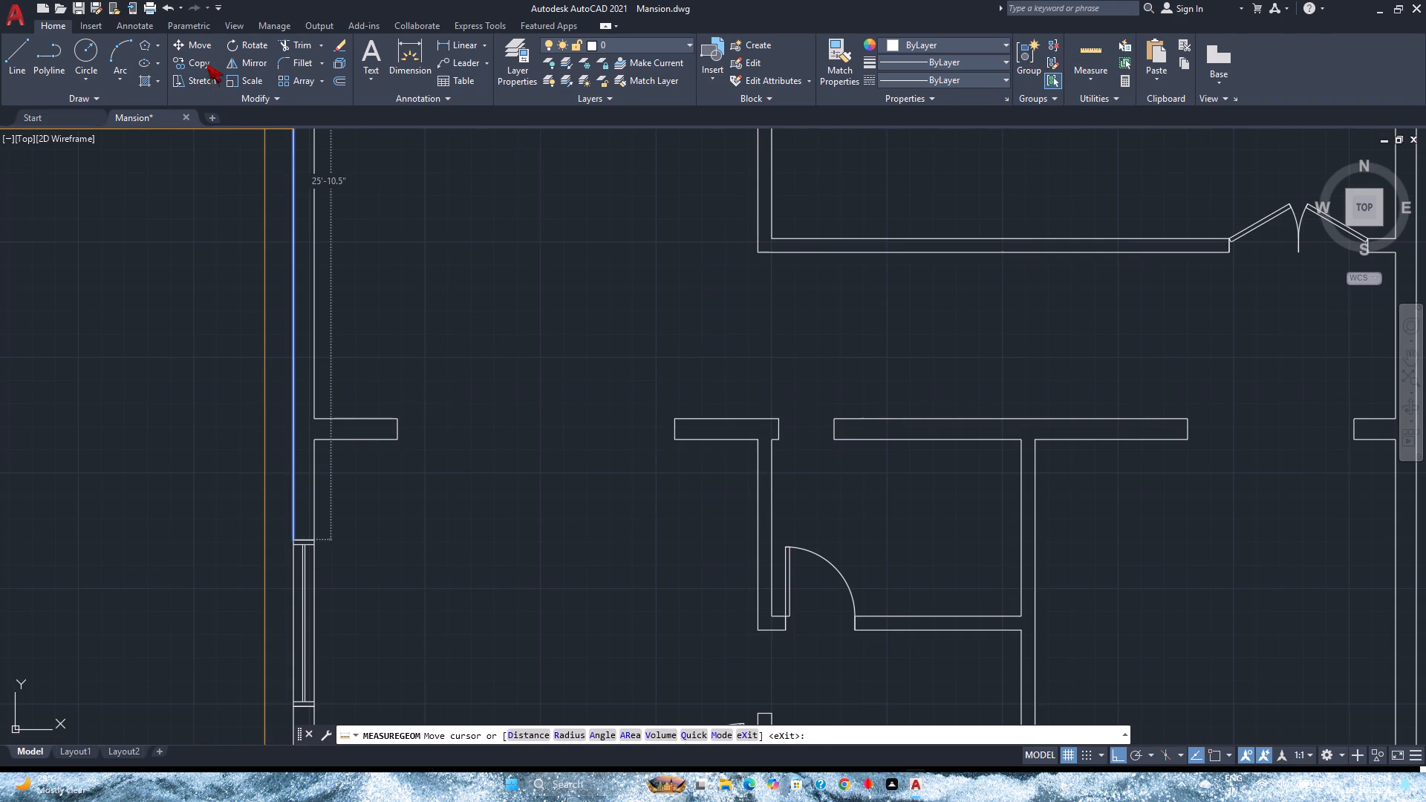
pyautogui.click(154, 49)
pyautogui.click(170, 78)
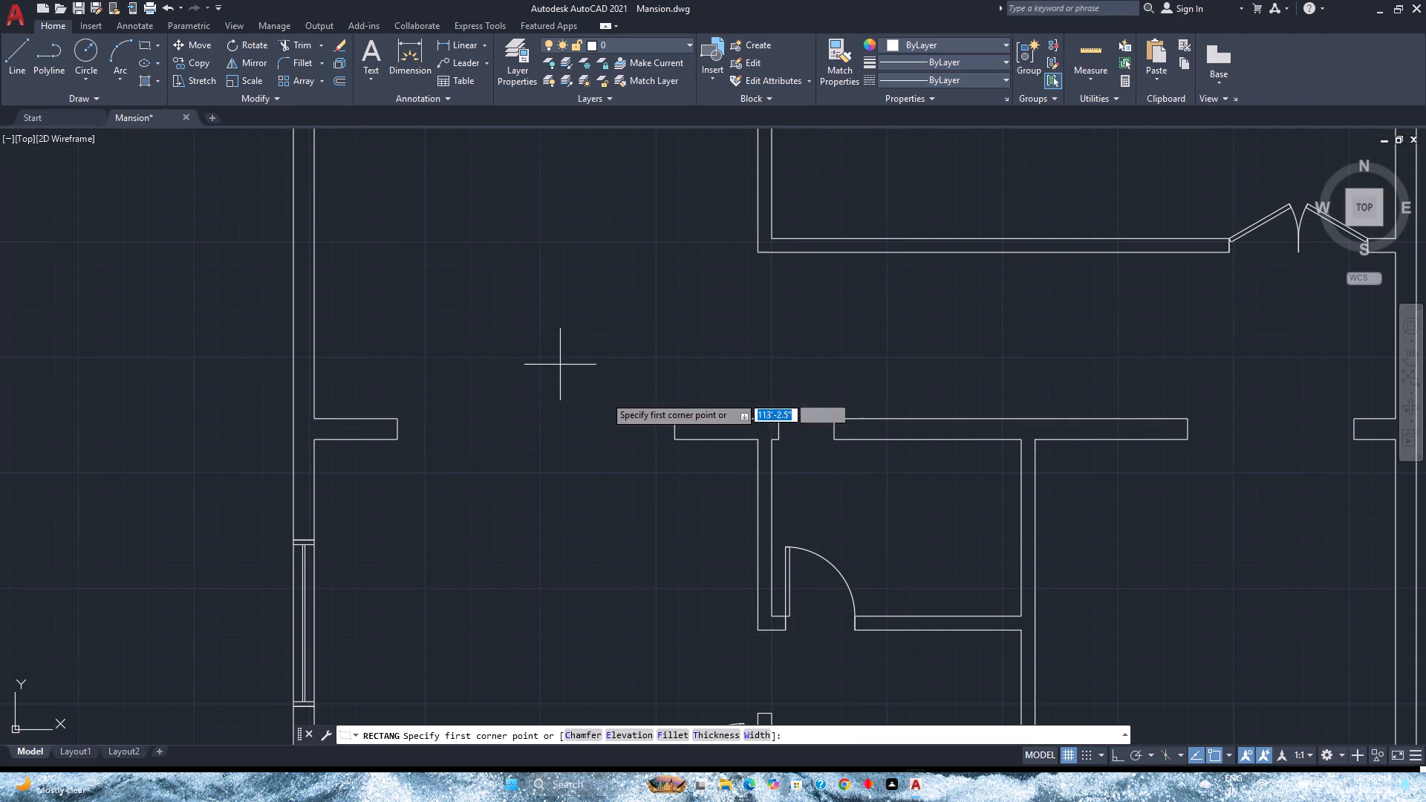
pyautogui.click(606, 397)
pyautogui.write("10'")
pyautogui.write(',9')
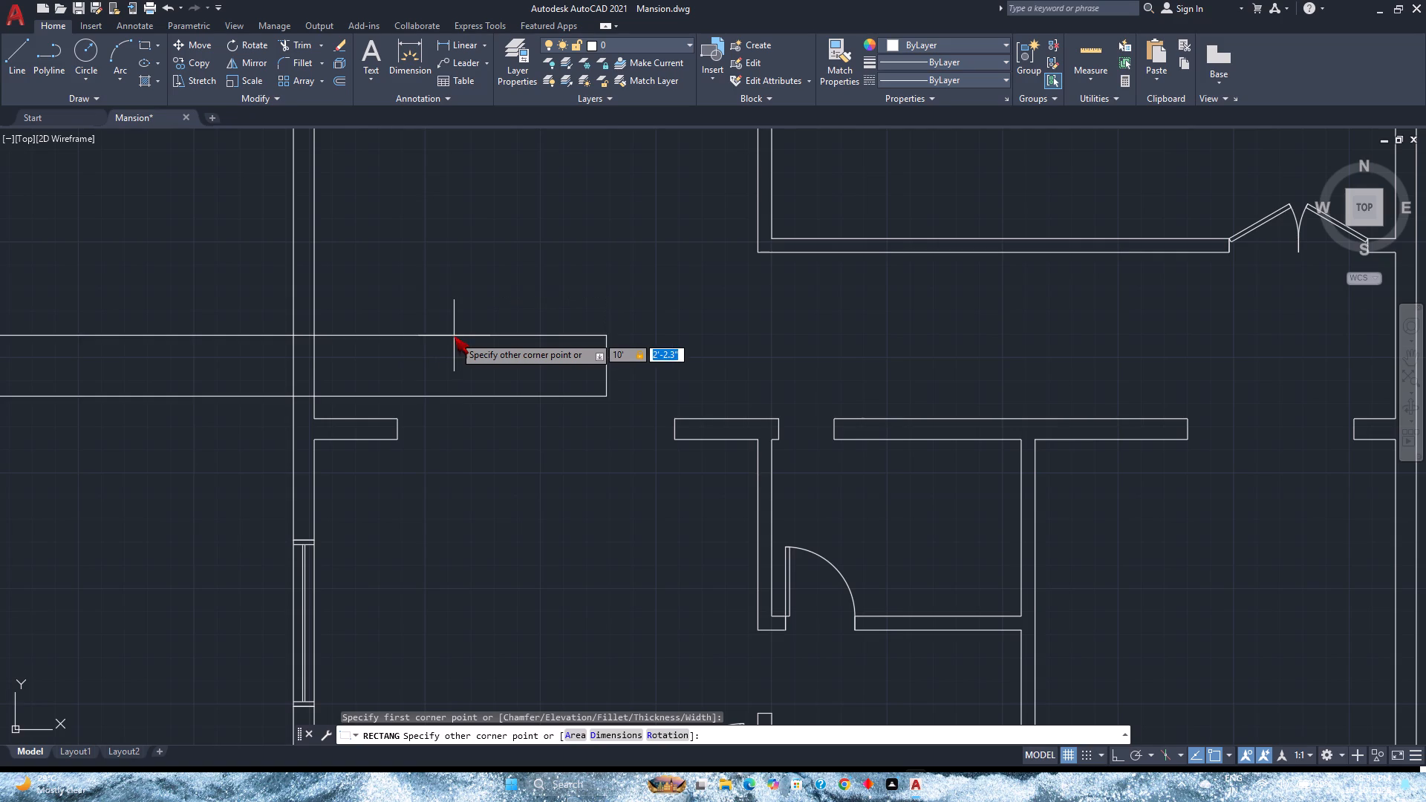
pyautogui.press('Return')
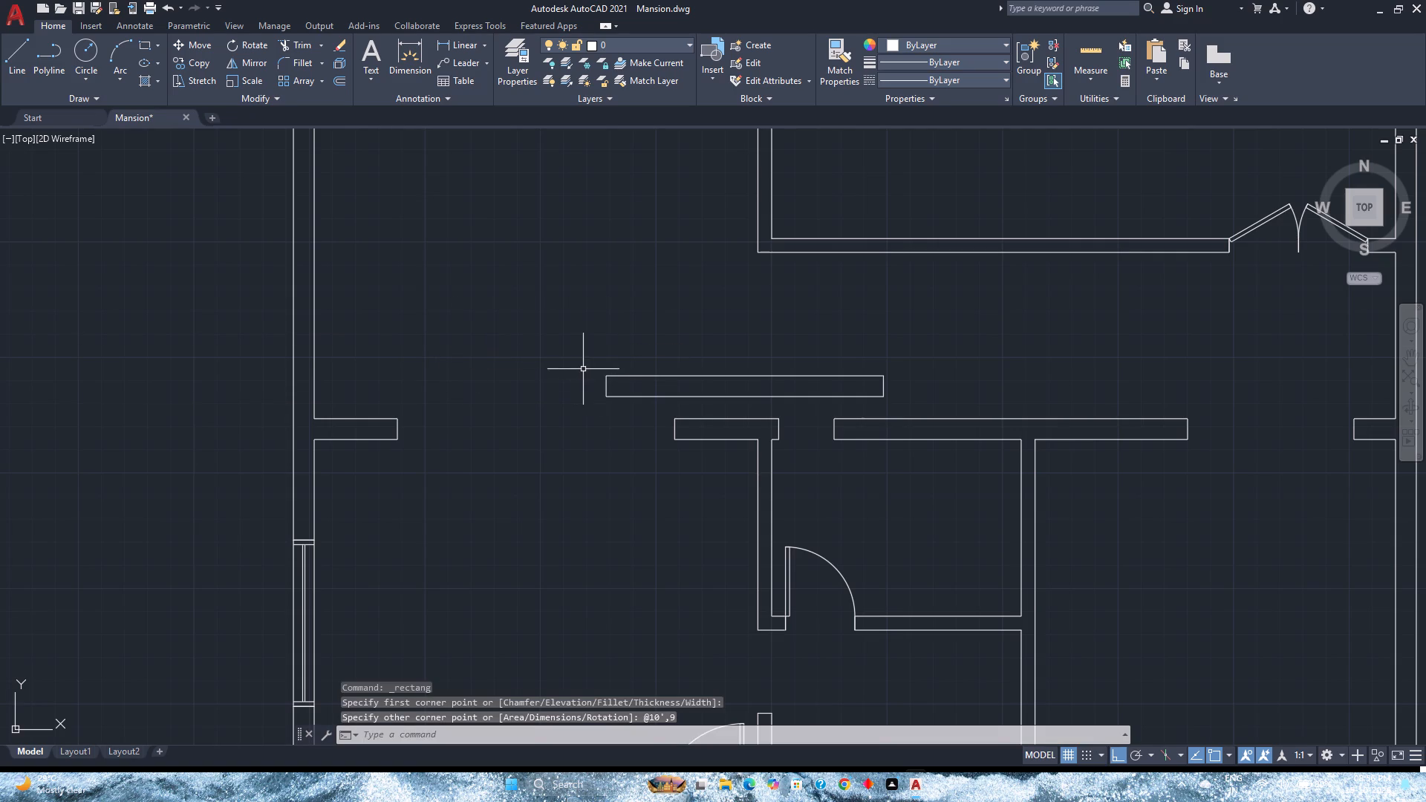
# Explode the 10' by 9" rectangle into separate lines.
pyautogui.click(614, 399)
pyautogui.click(602, 375)
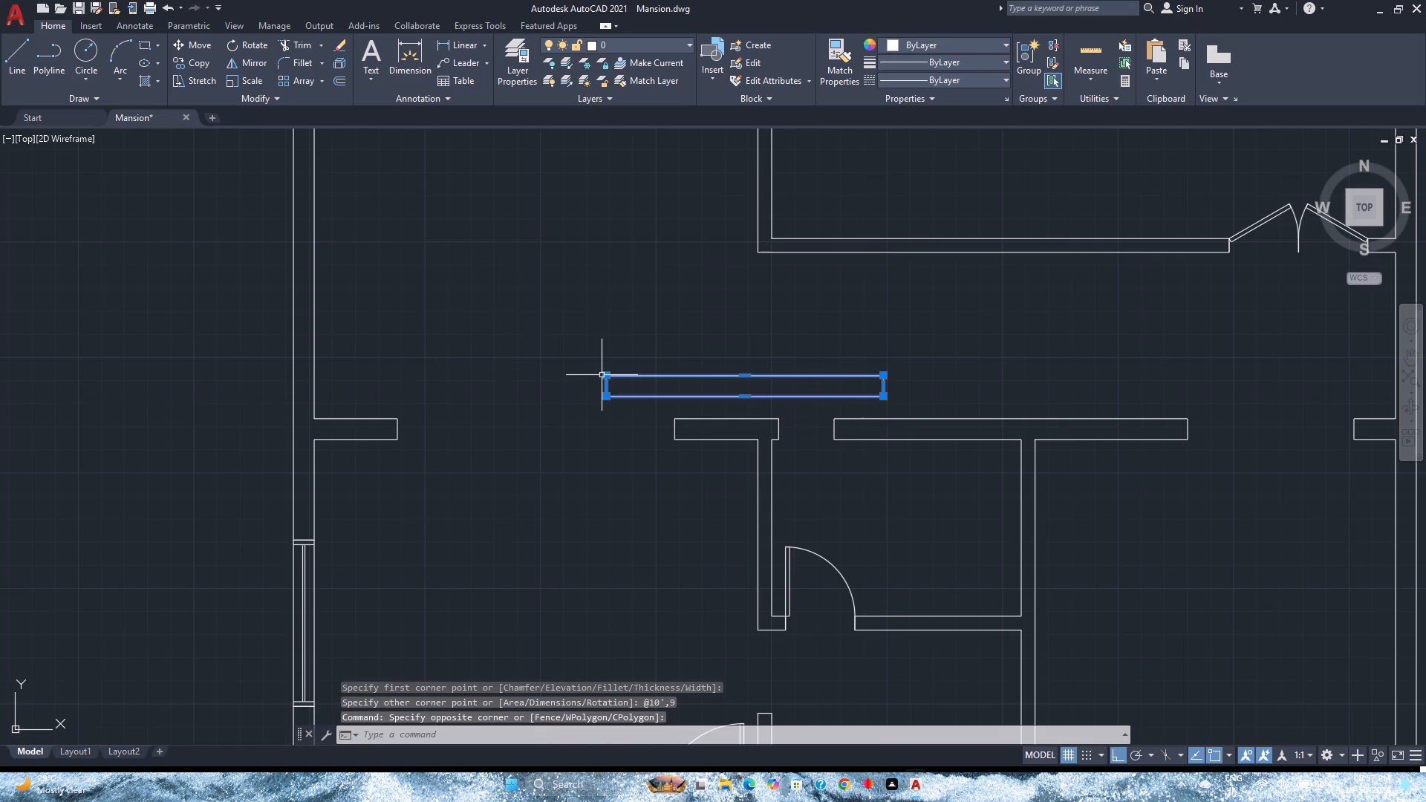
pyautogui.write('ex')
pyautogui.write('plo')
pyautogui.press('Return')
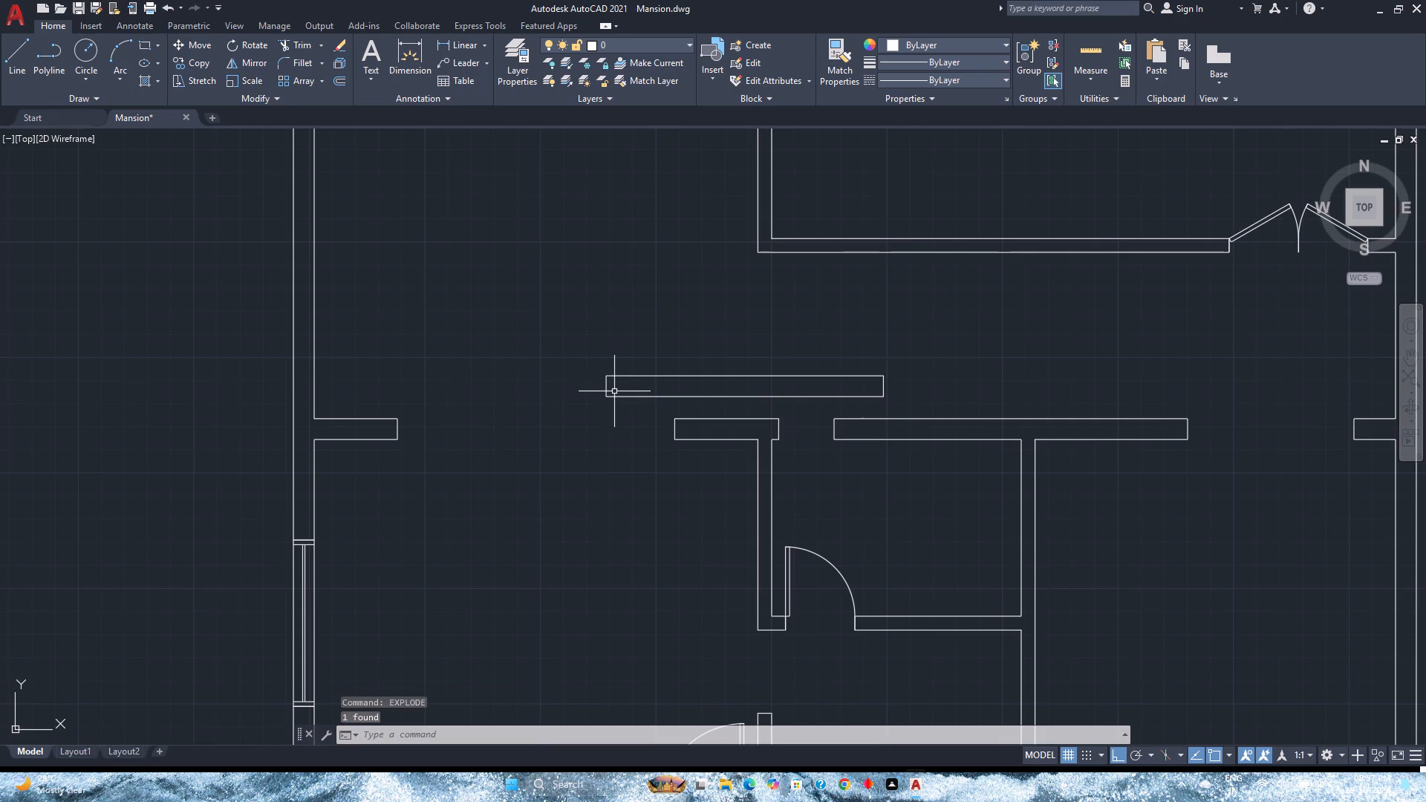
# Offset both short end lines of the exploded rectangle 2" inward.
pyautogui.moveTo(625, 432); pyautogui.dragTo(517, 457, button='middle')
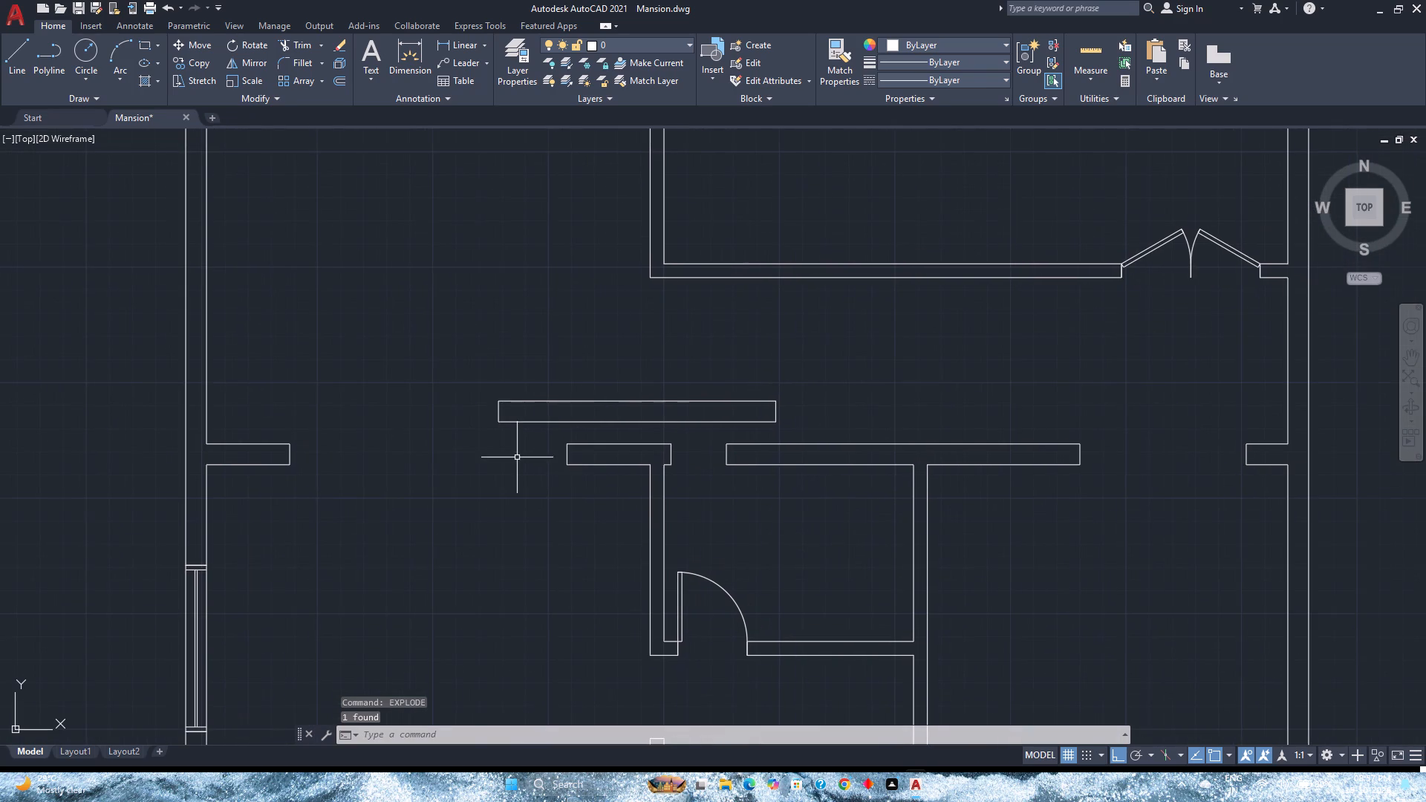
pyautogui.scroll(1, 765, 451)
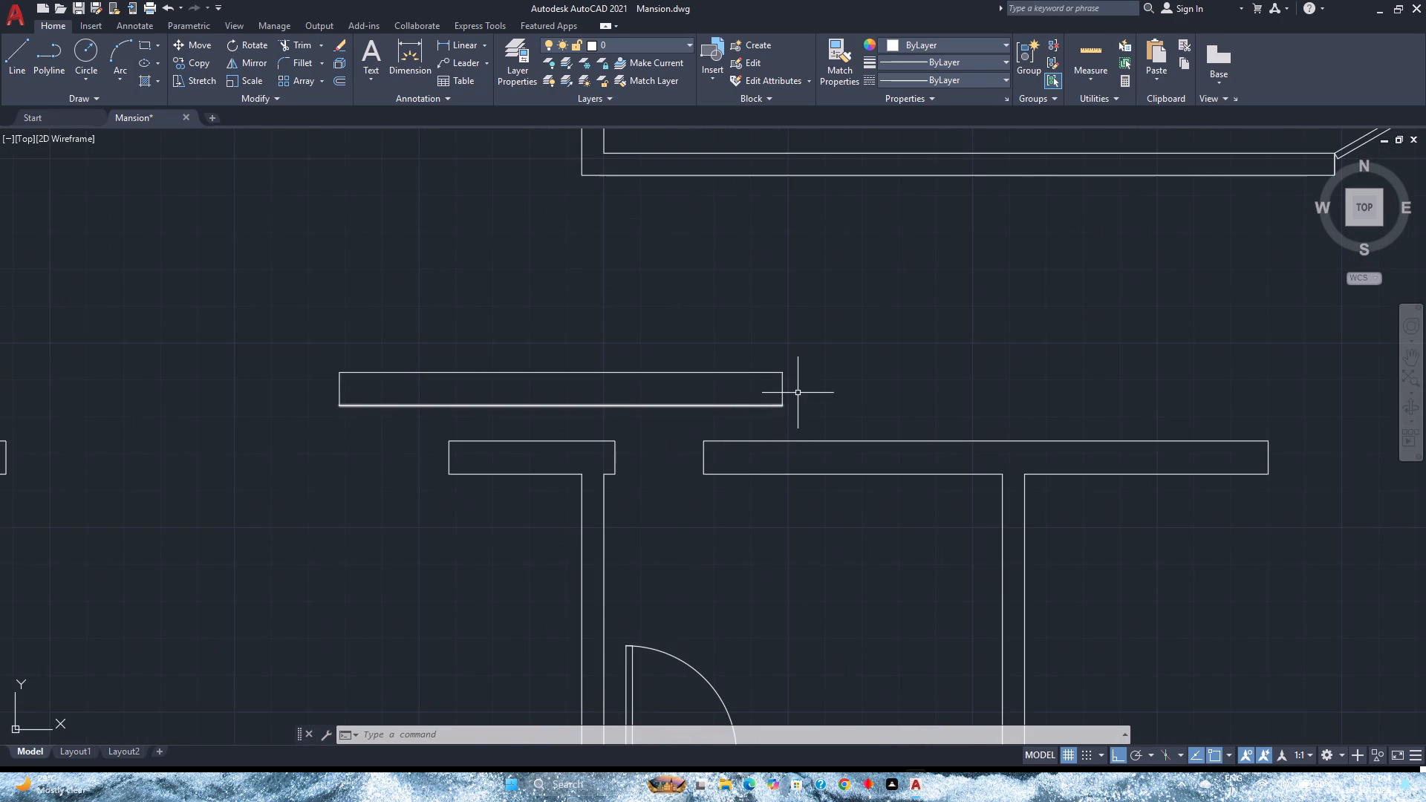
pyautogui.press('o')
pyautogui.press('Return')
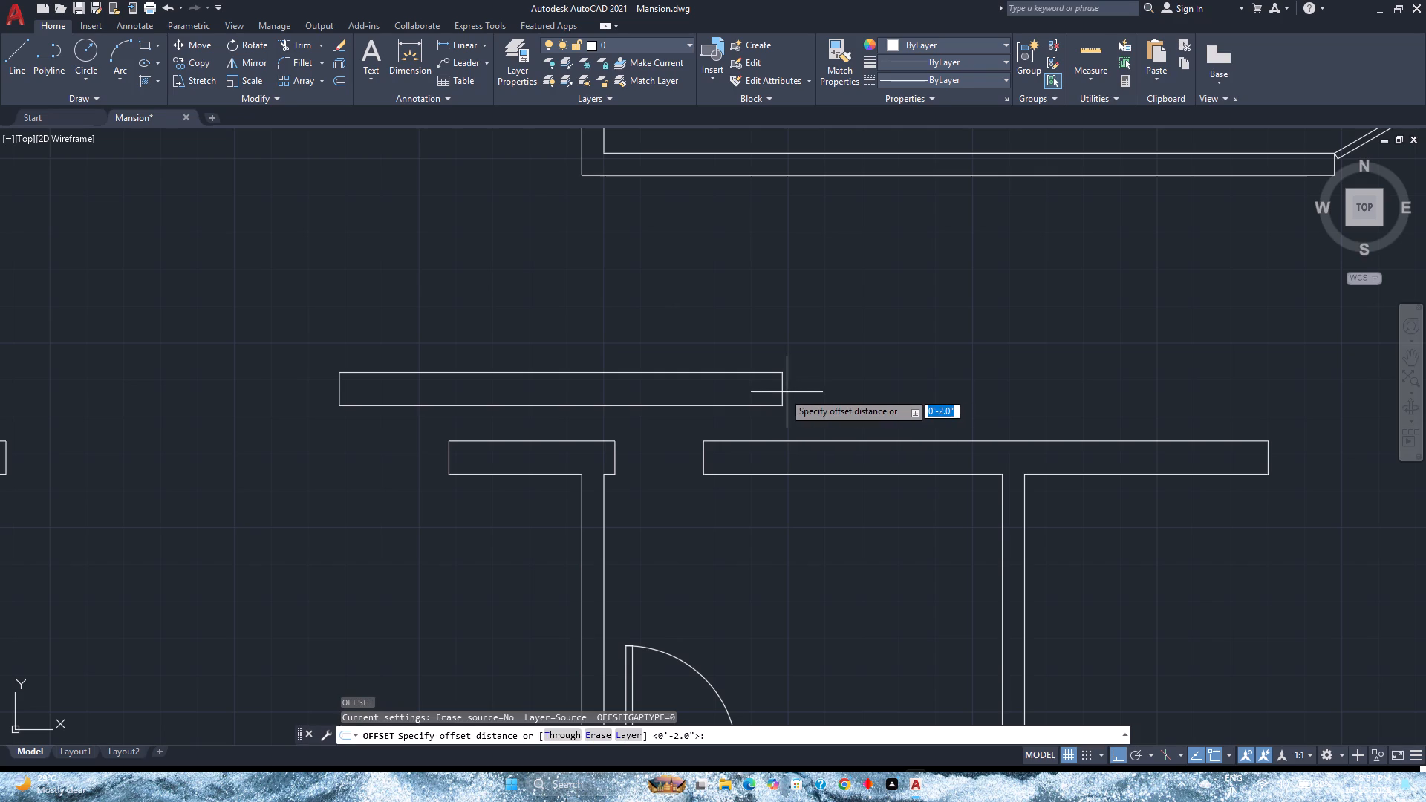
pyautogui.press('2')
pyautogui.press('Return')
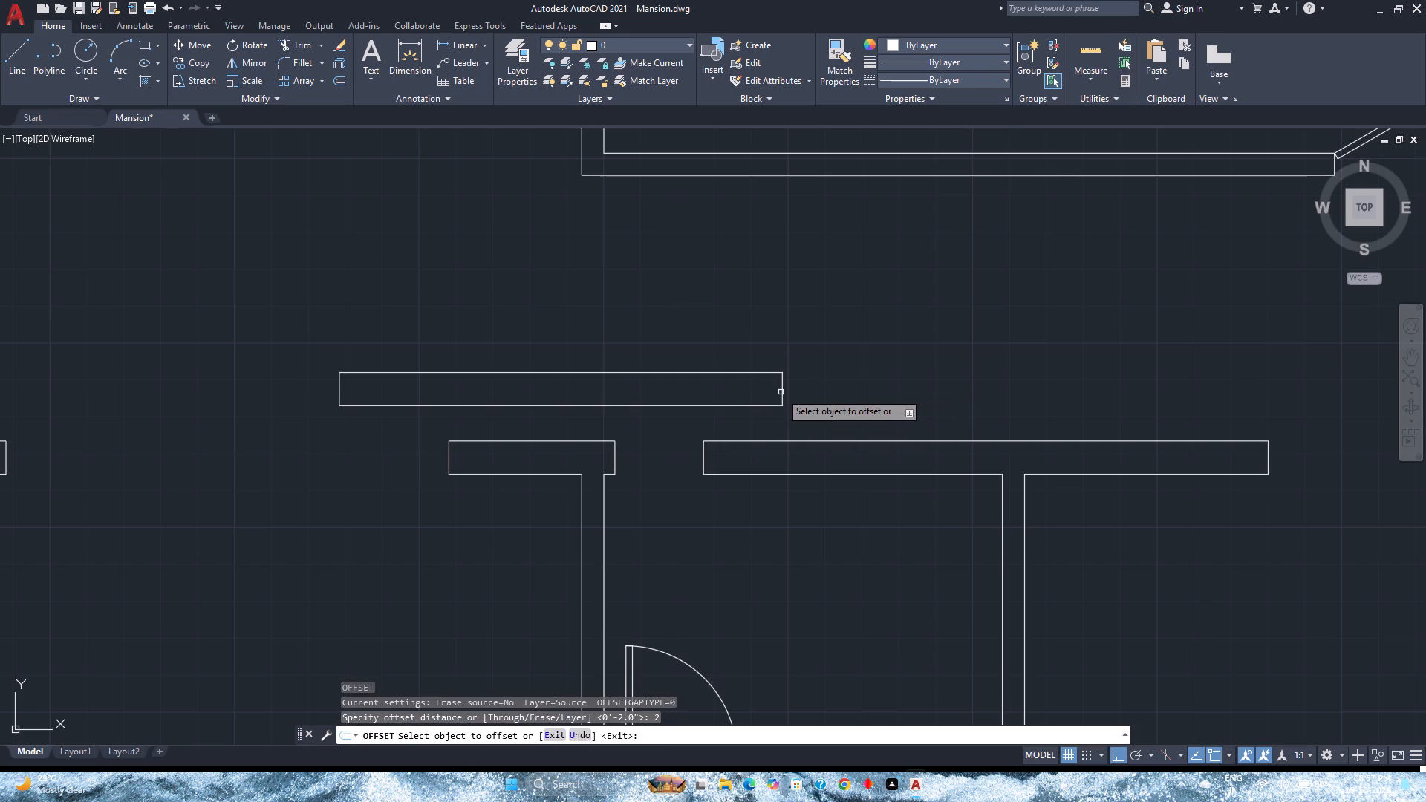
pyautogui.click(781, 392)
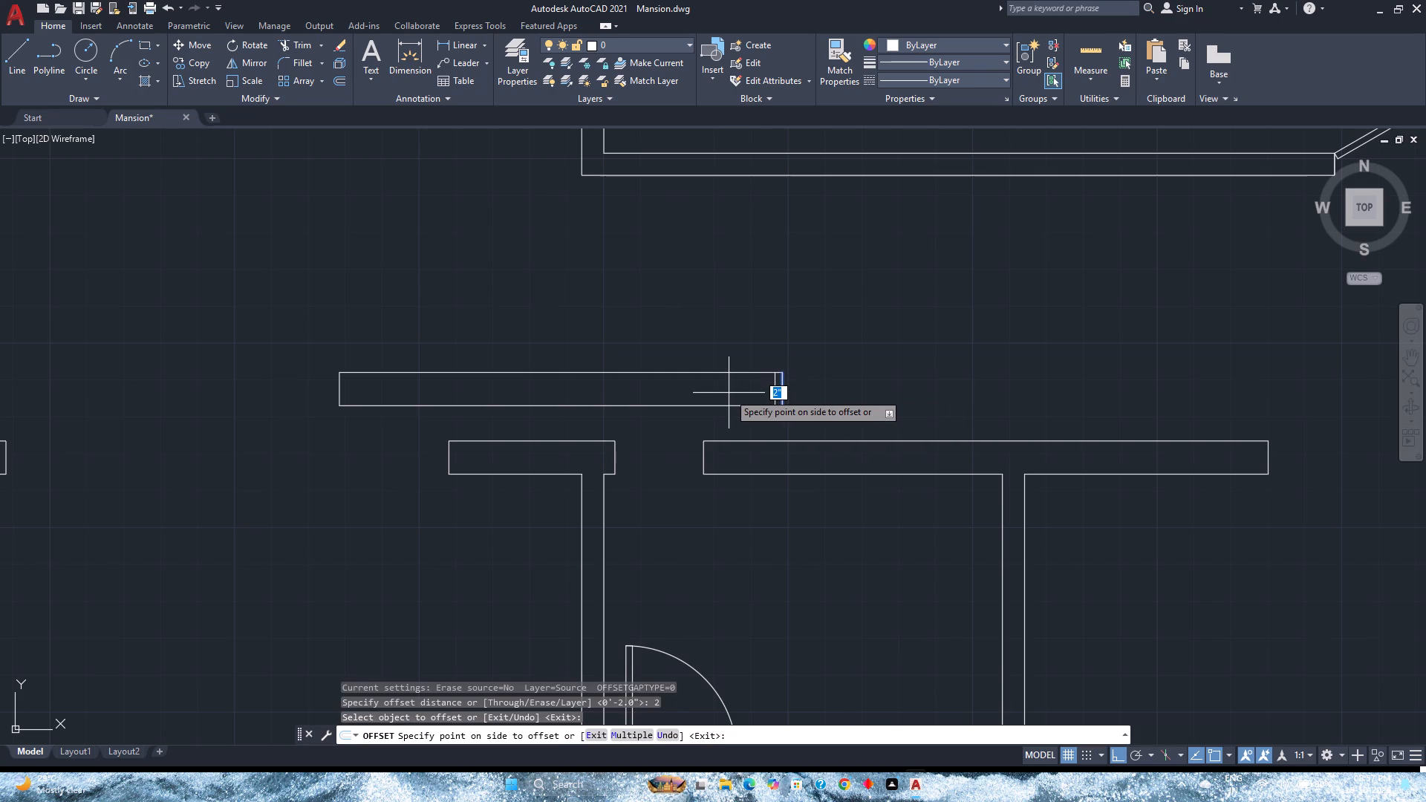
pyautogui.click(723, 393)
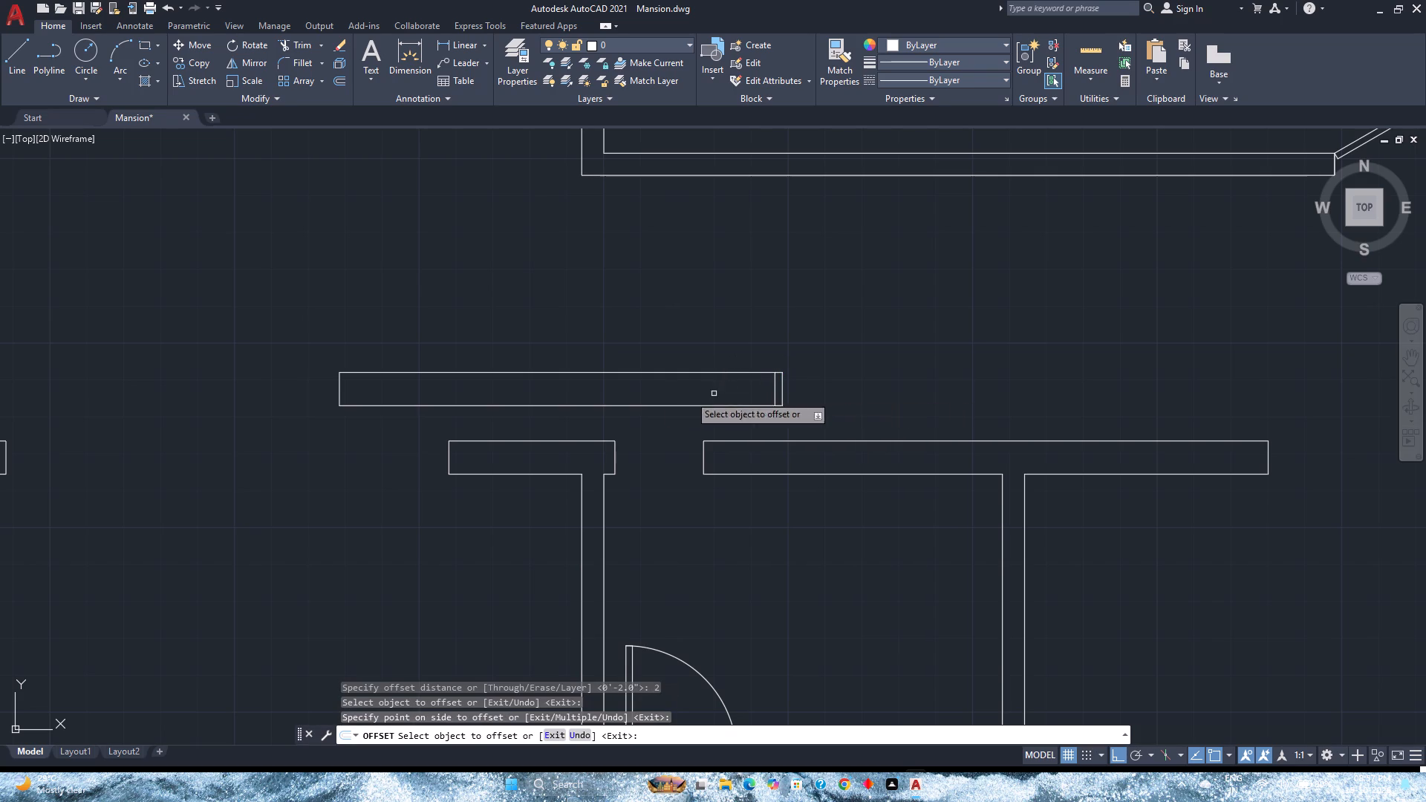
pyautogui.click(340, 393)
pyautogui.click(408, 396)
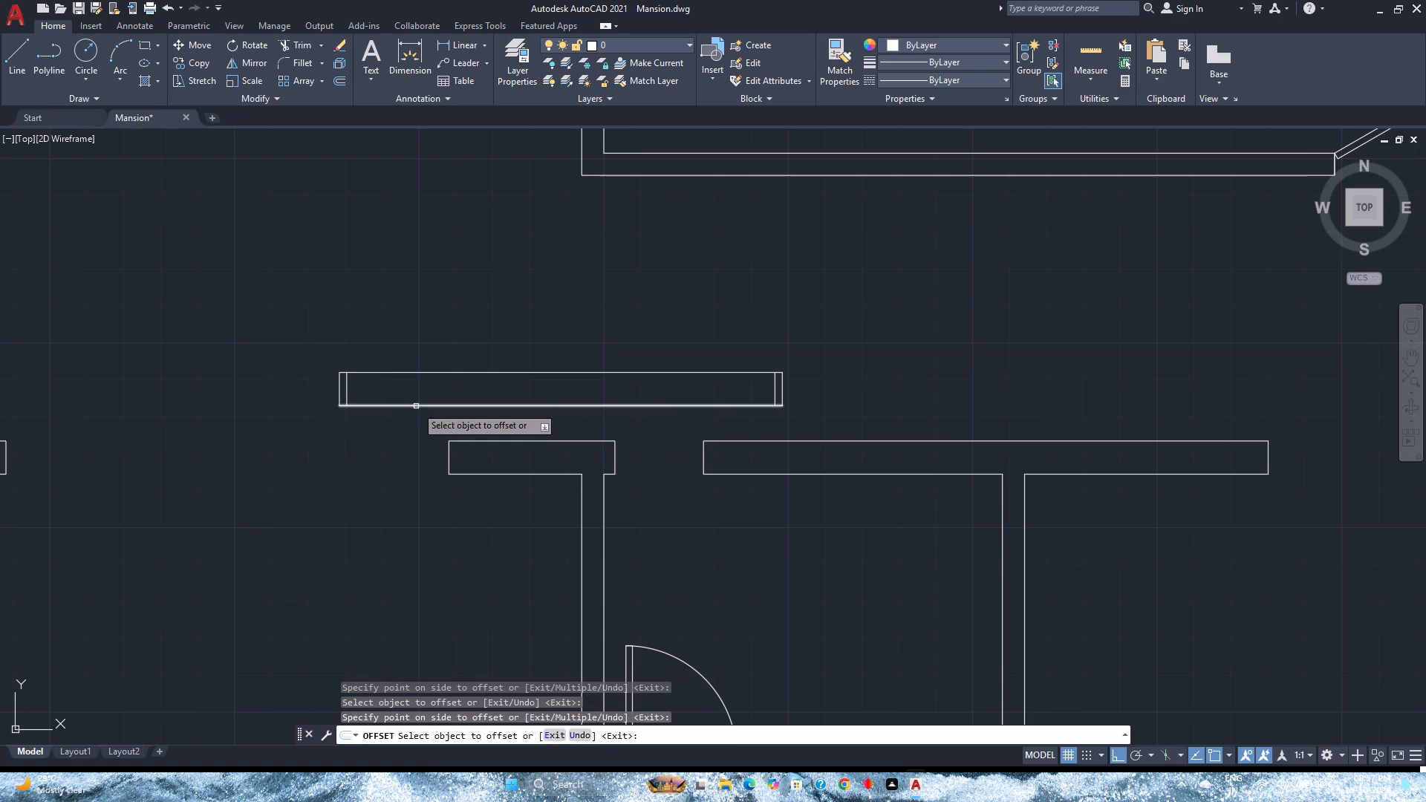
# Draw a 2" by 2" square starting where the left inner offset line meets the frame's top edge.
pyautogui.scroll(2, 358, 391)
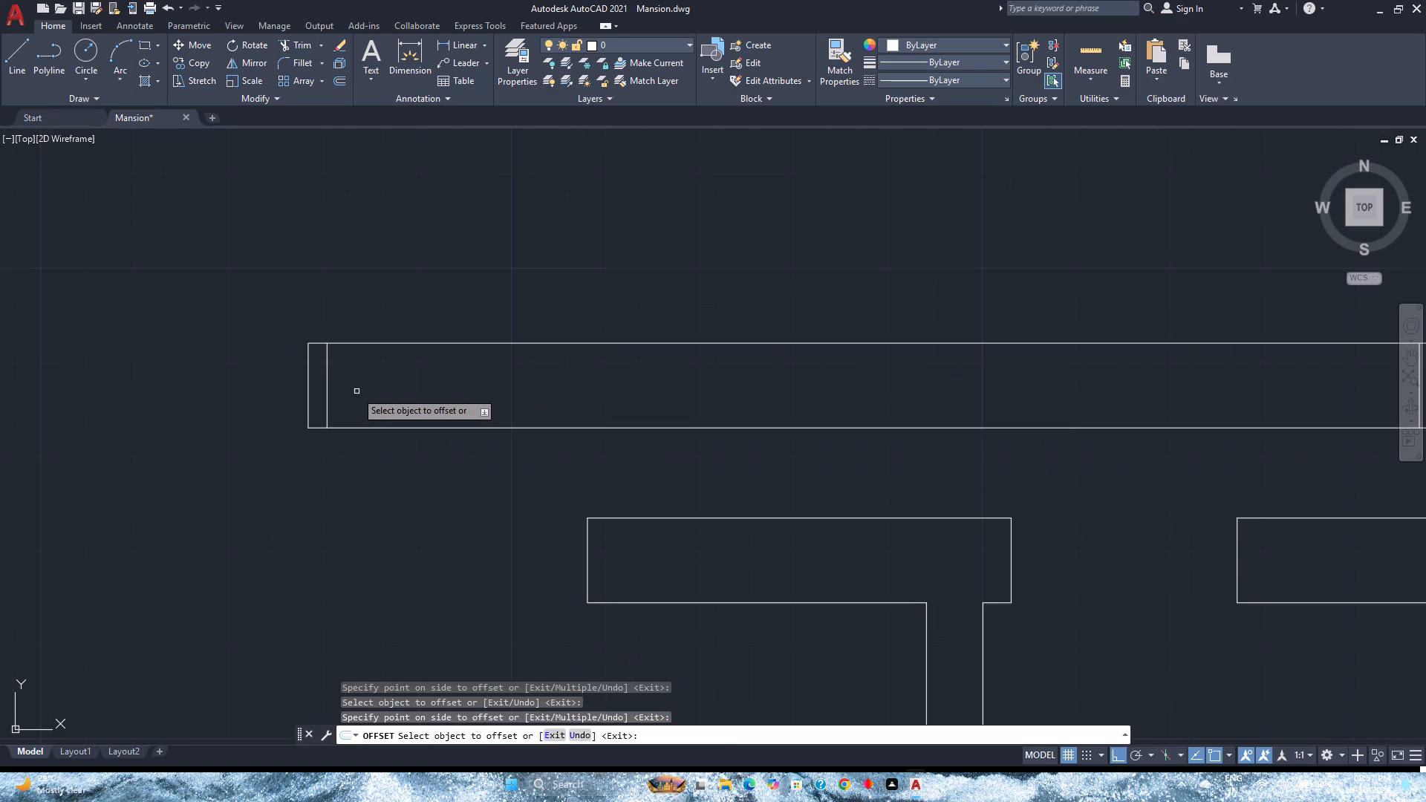
pyautogui.scroll(1, 333, 391)
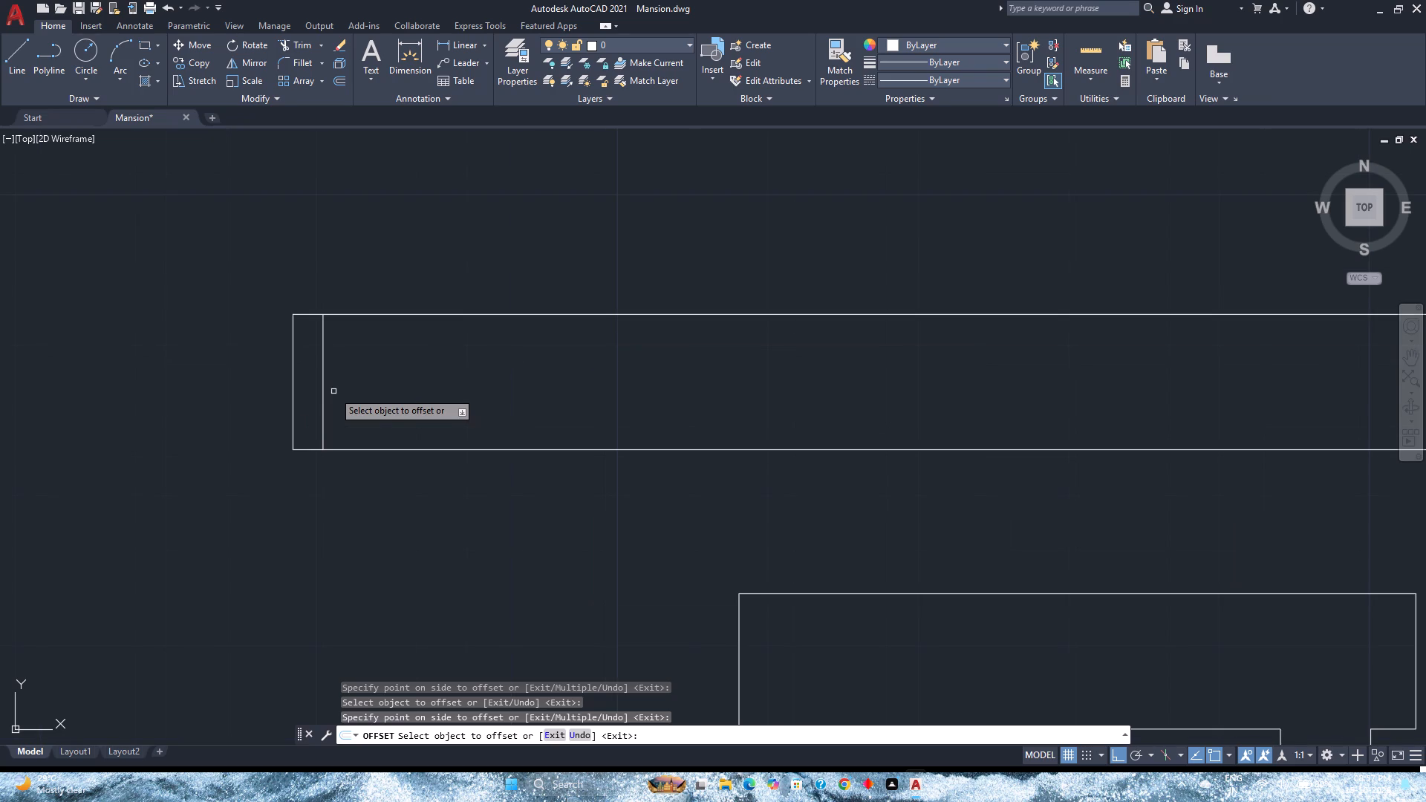
pyautogui.click(142, 44)
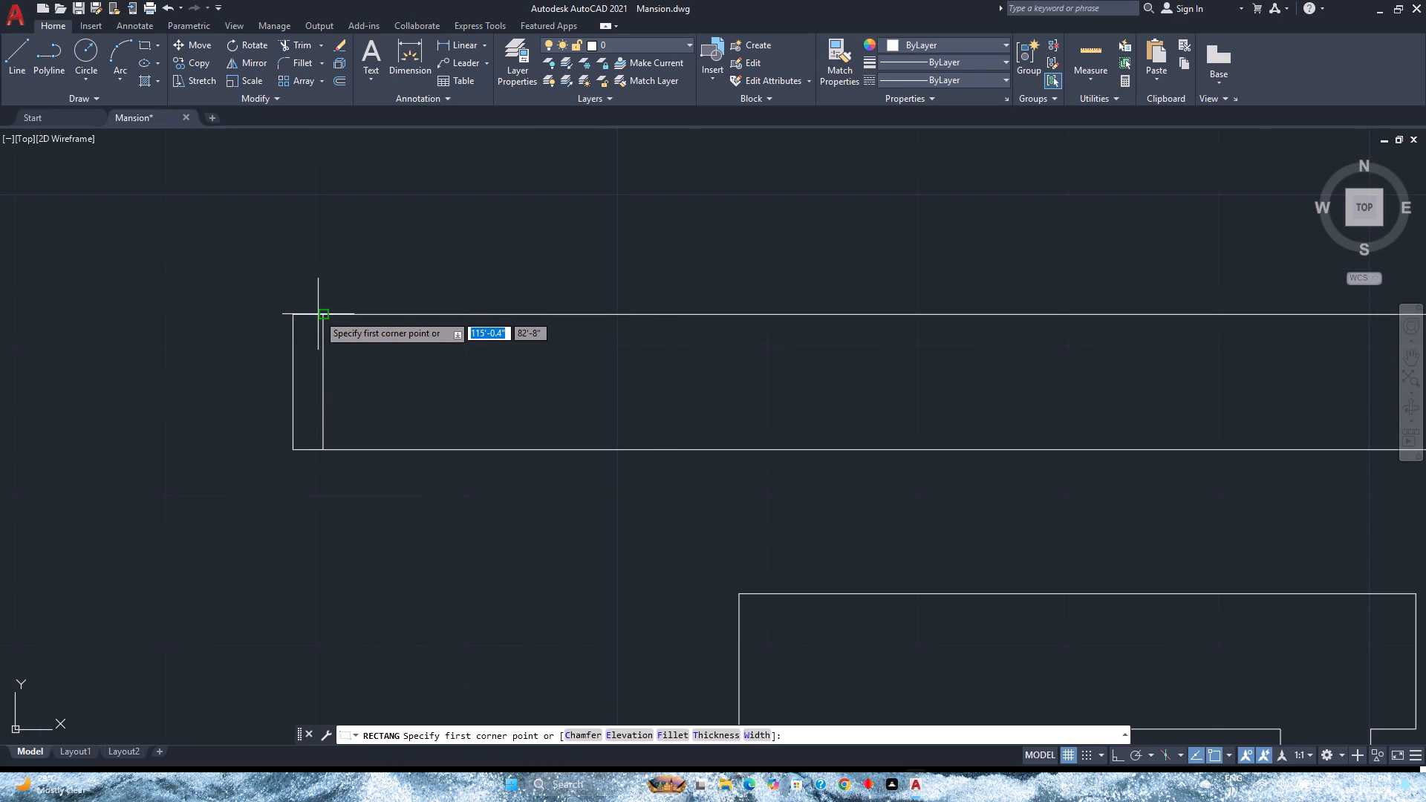
pyautogui.click(320, 315)
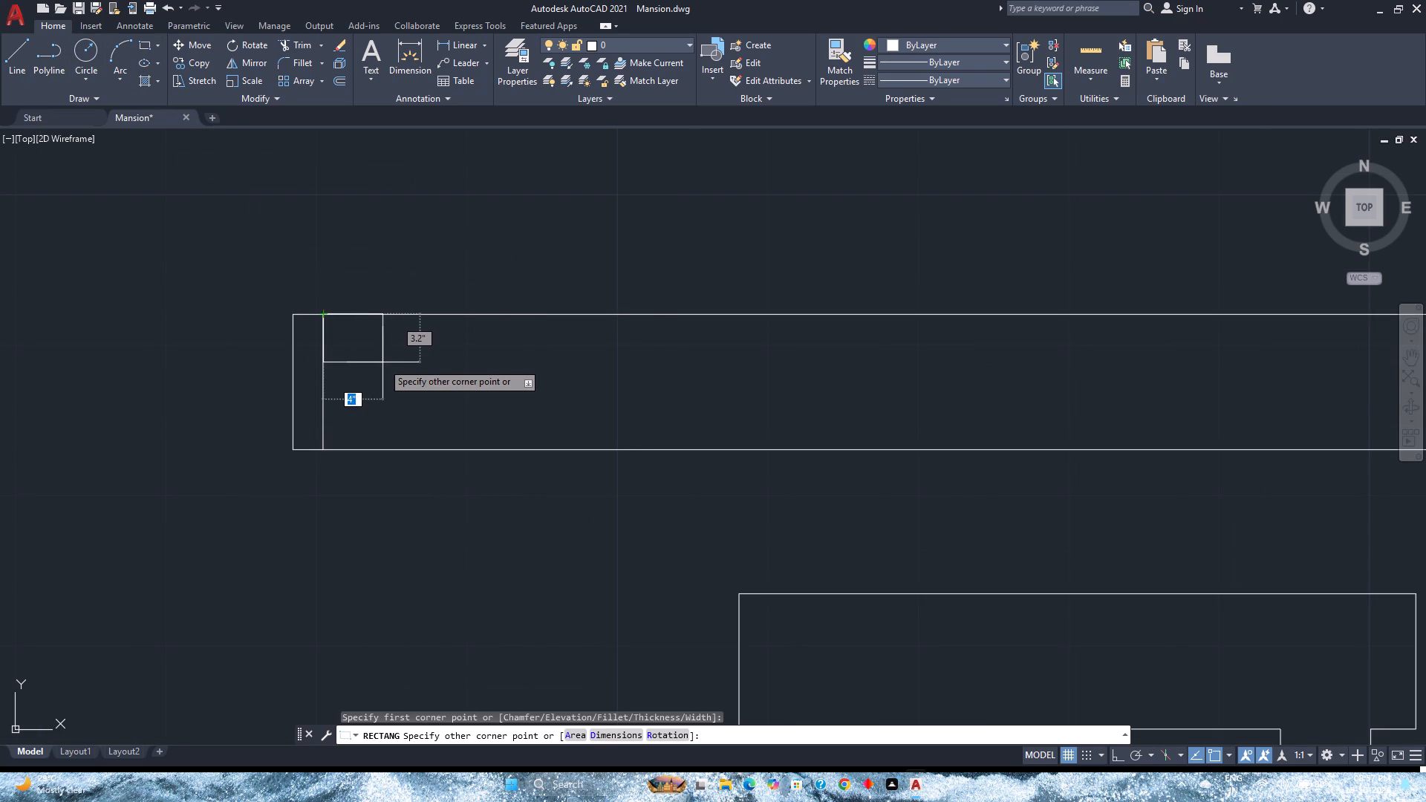
pyautogui.press('2')
pyautogui.press(',')
pyautogui.press('2')
pyautogui.press('Return')
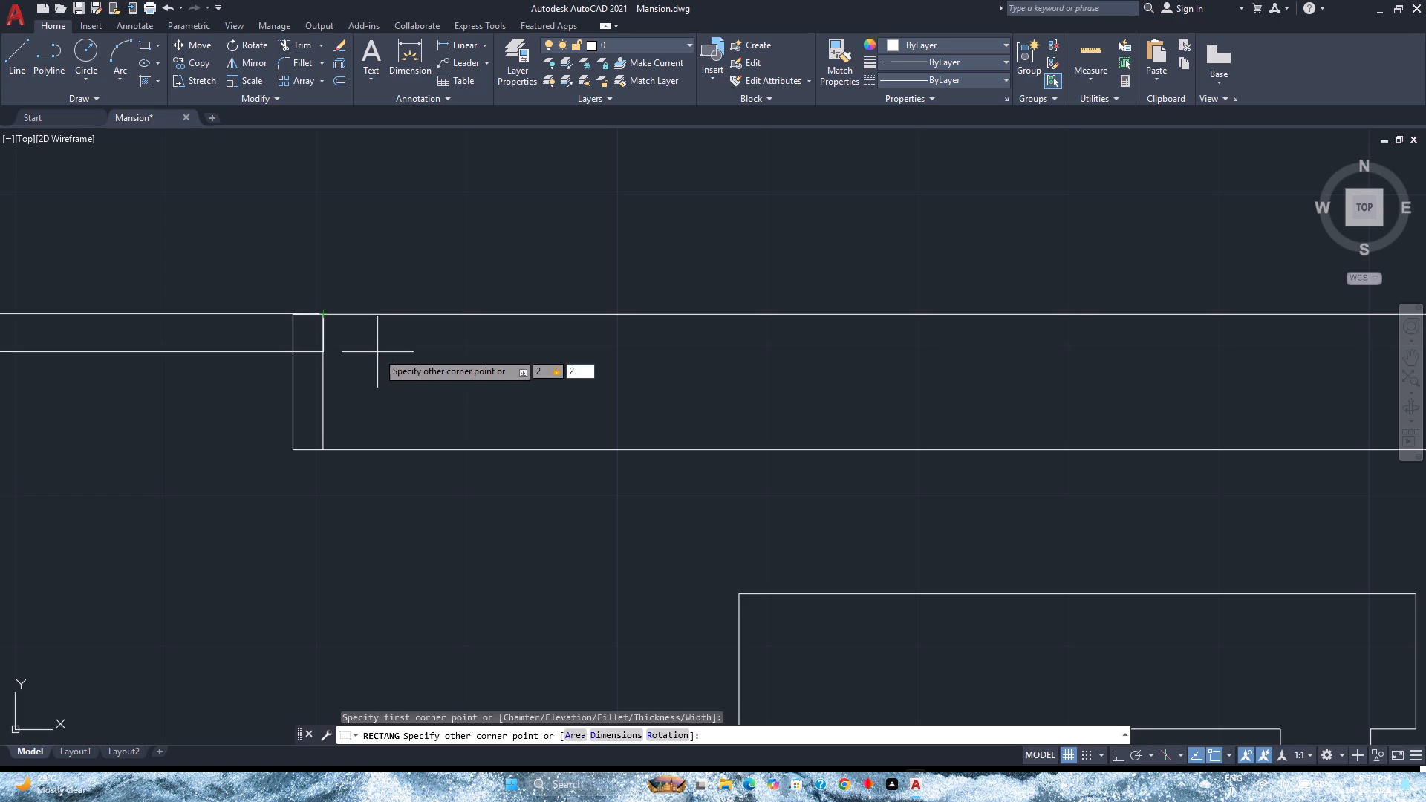
# Move the 2" square down by its top-left corner to where the left inner line meets the frame's top edge.
pyautogui.click(365, 286)
pyautogui.click(273, 248)
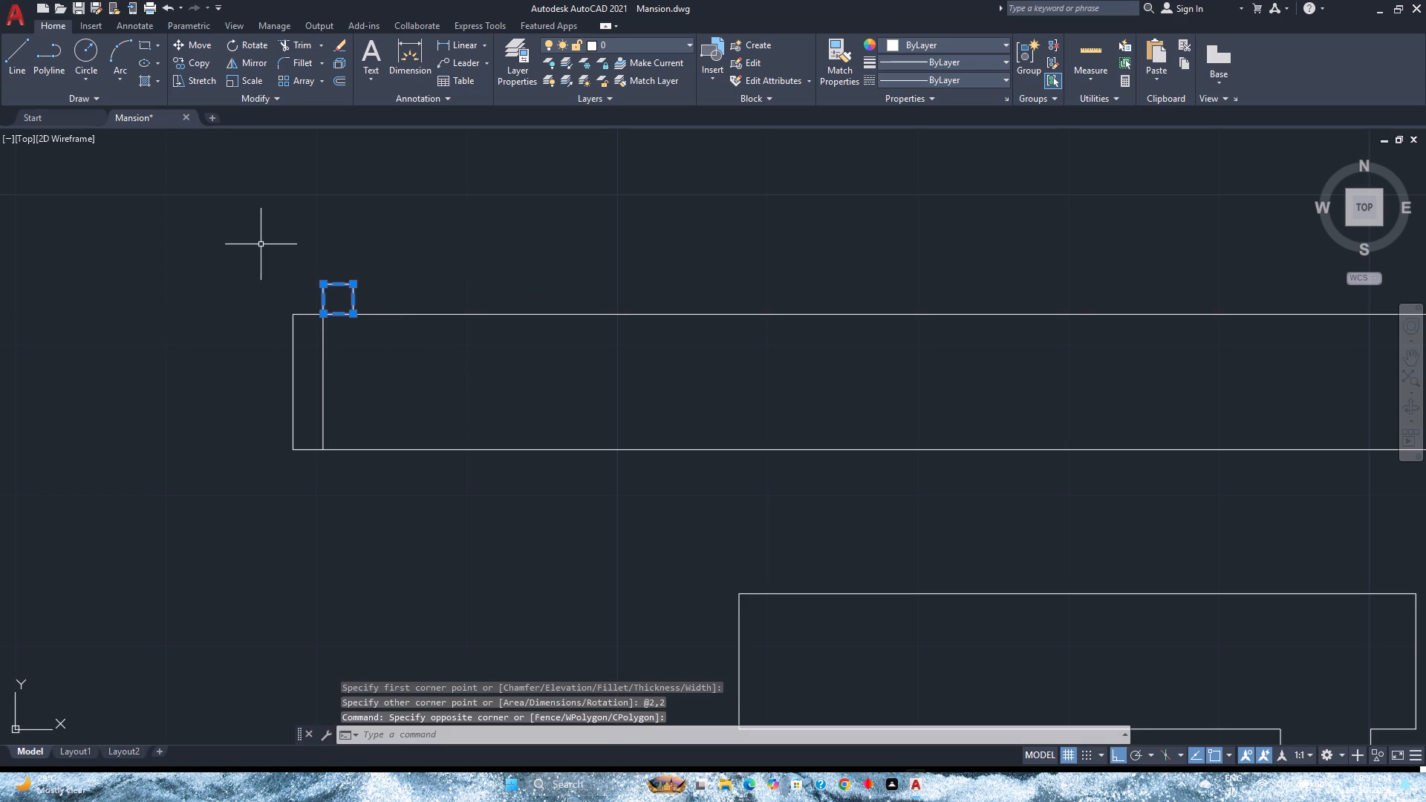
pyautogui.click(191, 46)
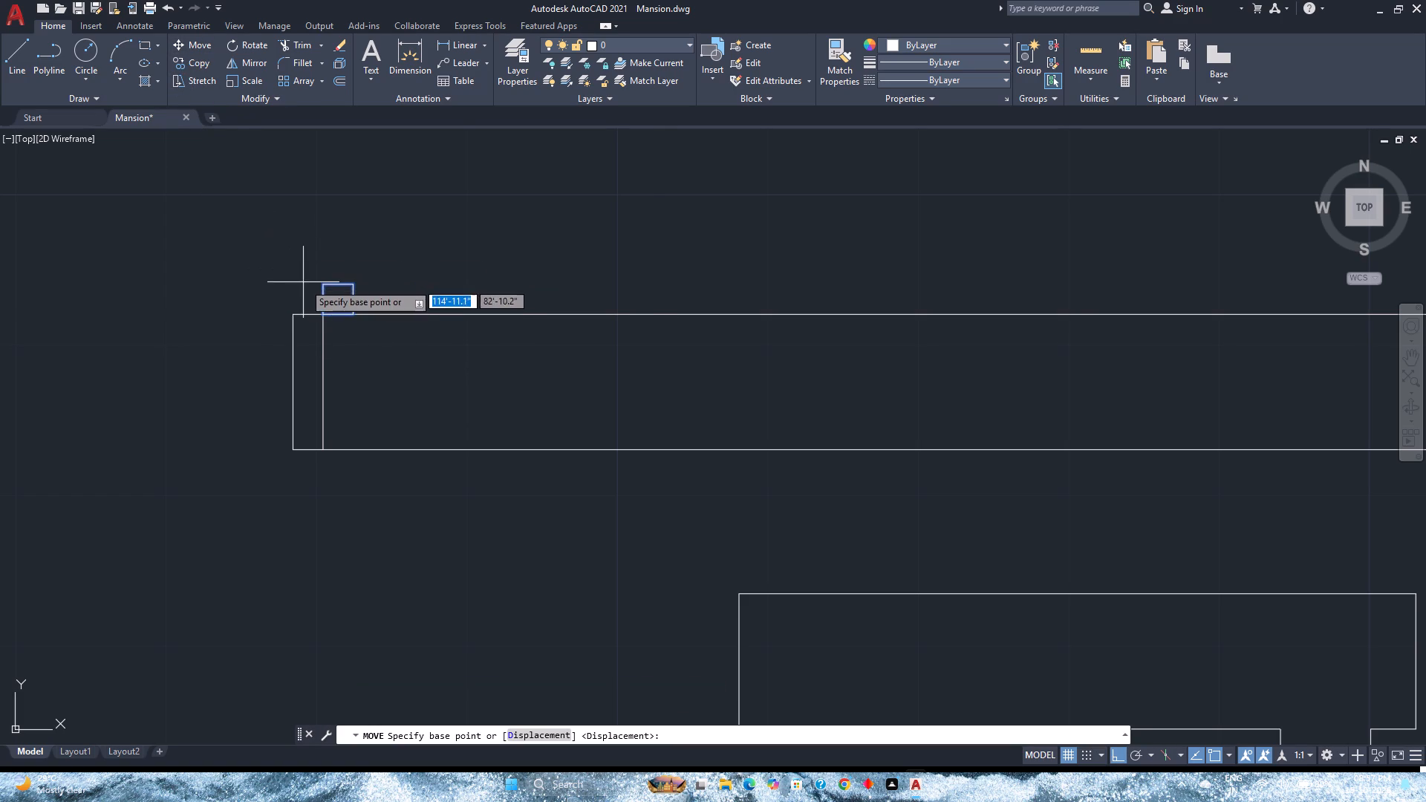
pyautogui.click(321, 285)
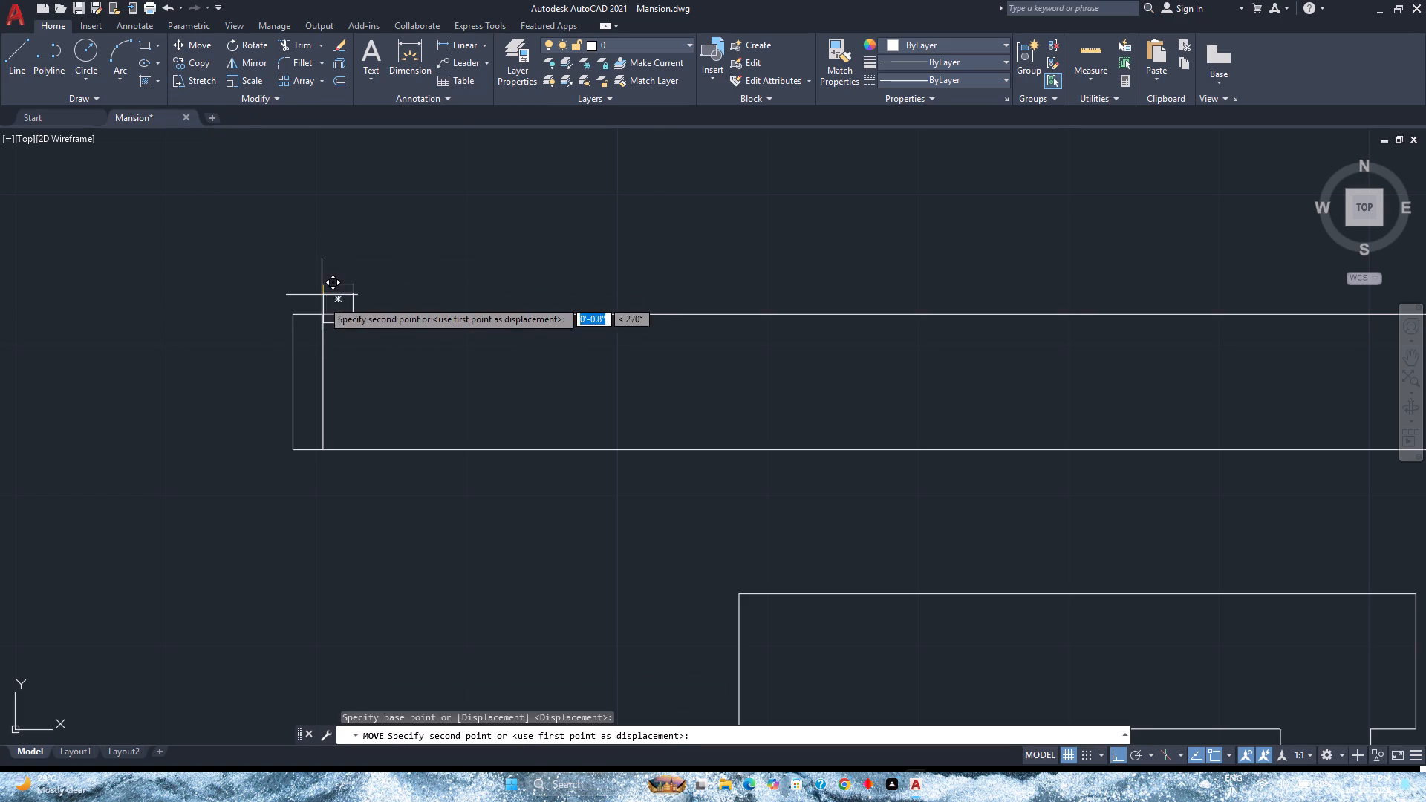
pyautogui.click(325, 316)
# Move the 2" square down by its top-left corner onto the intersection of the left inner line and the frame's top edge.
pyautogui.click(365, 348)
pyautogui.click(345, 327)
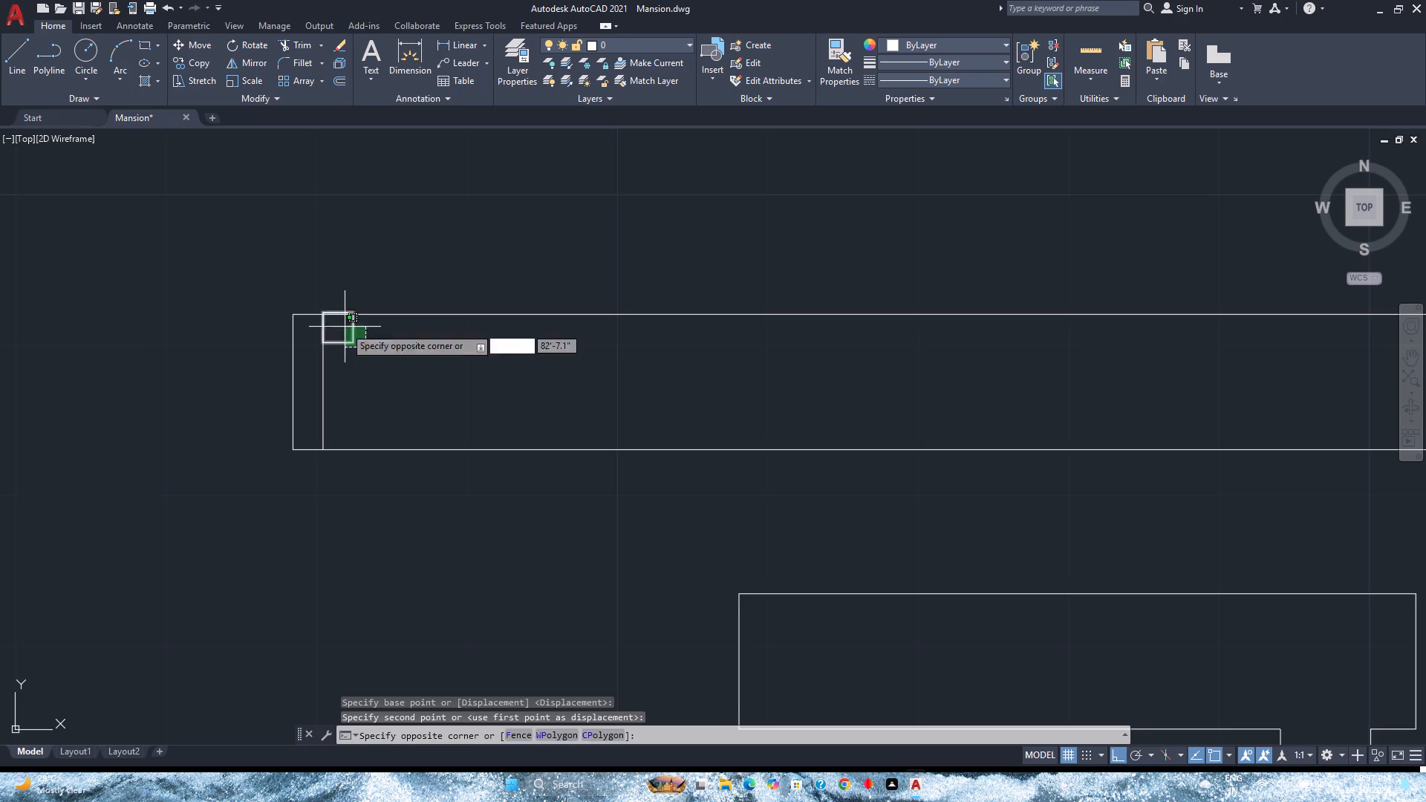
pyautogui.click(210, 40)
pyautogui.scroll(2, 388, 372)
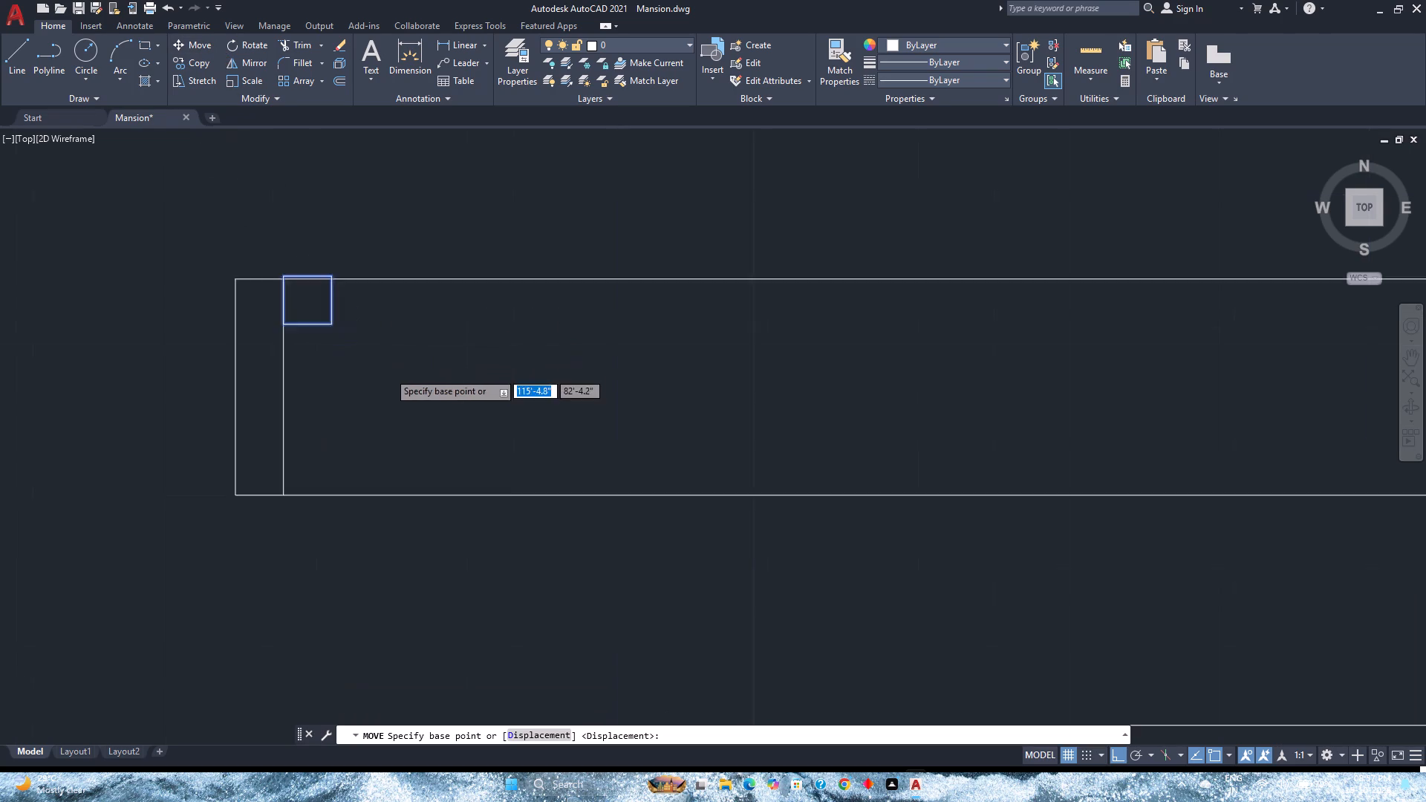
pyautogui.moveTo(289, 258); pyautogui.dragTo(339, 376, button='middle')
pyautogui.scroll(2, 319, 351)
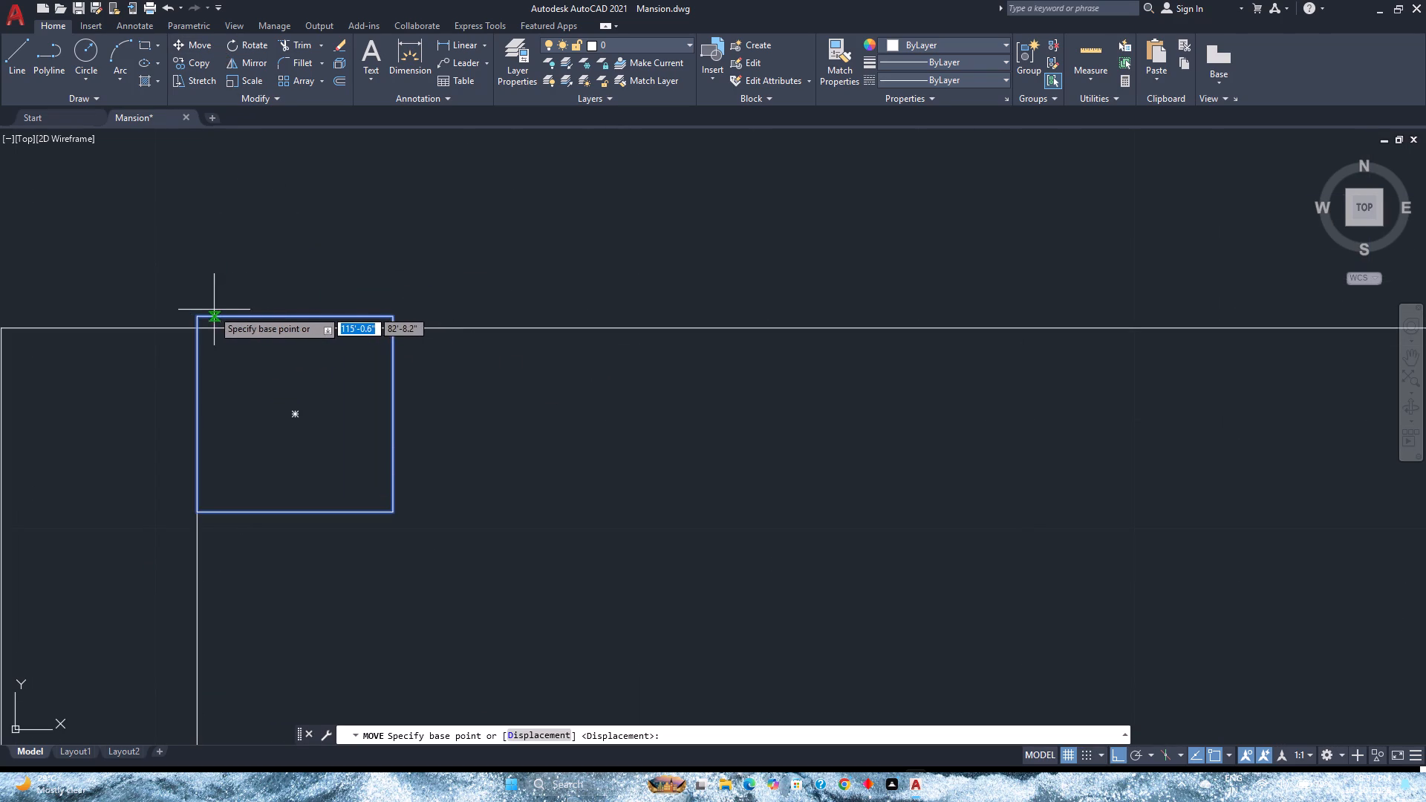
pyautogui.click(197, 315)
pyautogui.click(198, 332)
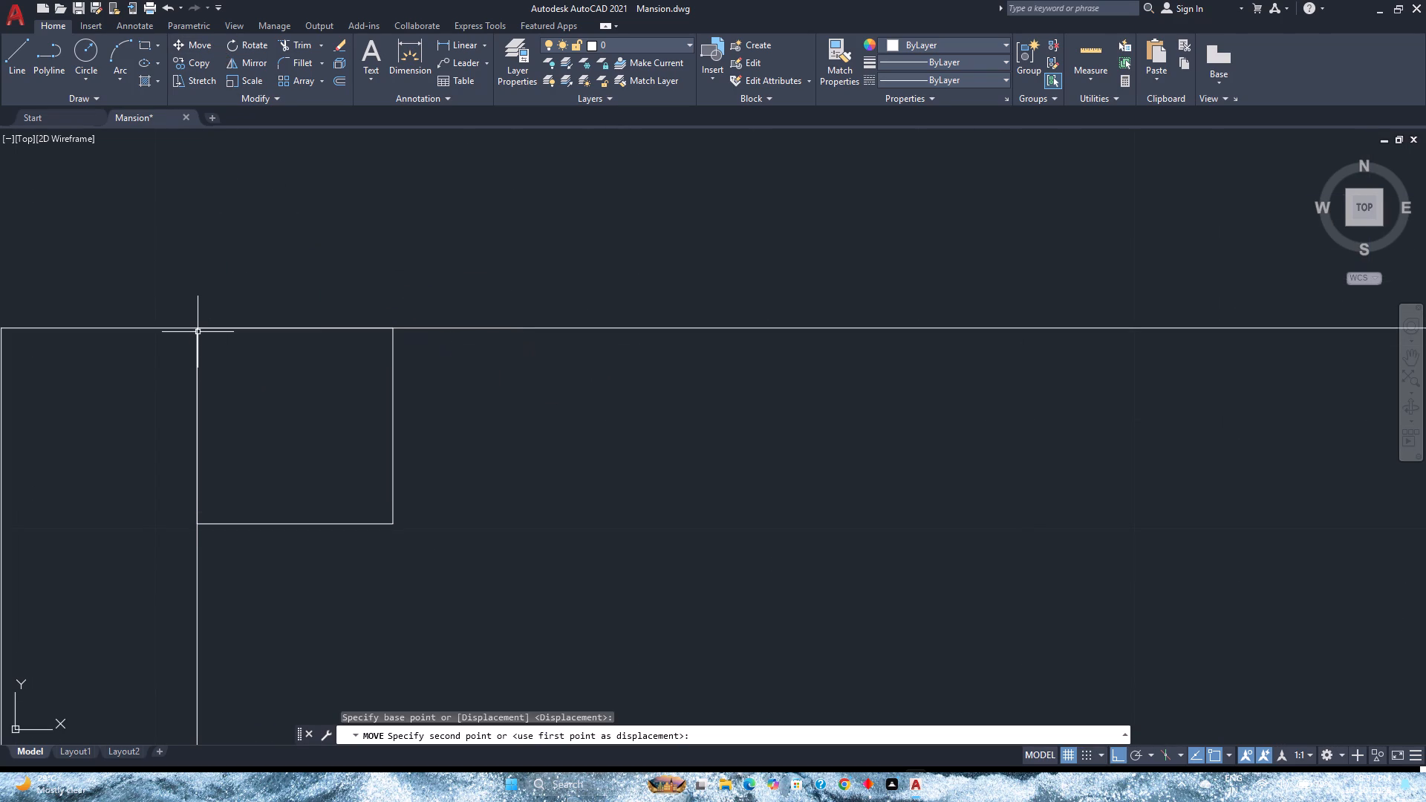
# Stretch the bottom edge of the 2" square down by 2".
pyautogui.scroll(-7, 198, 332)
pyautogui.click(258, 389)
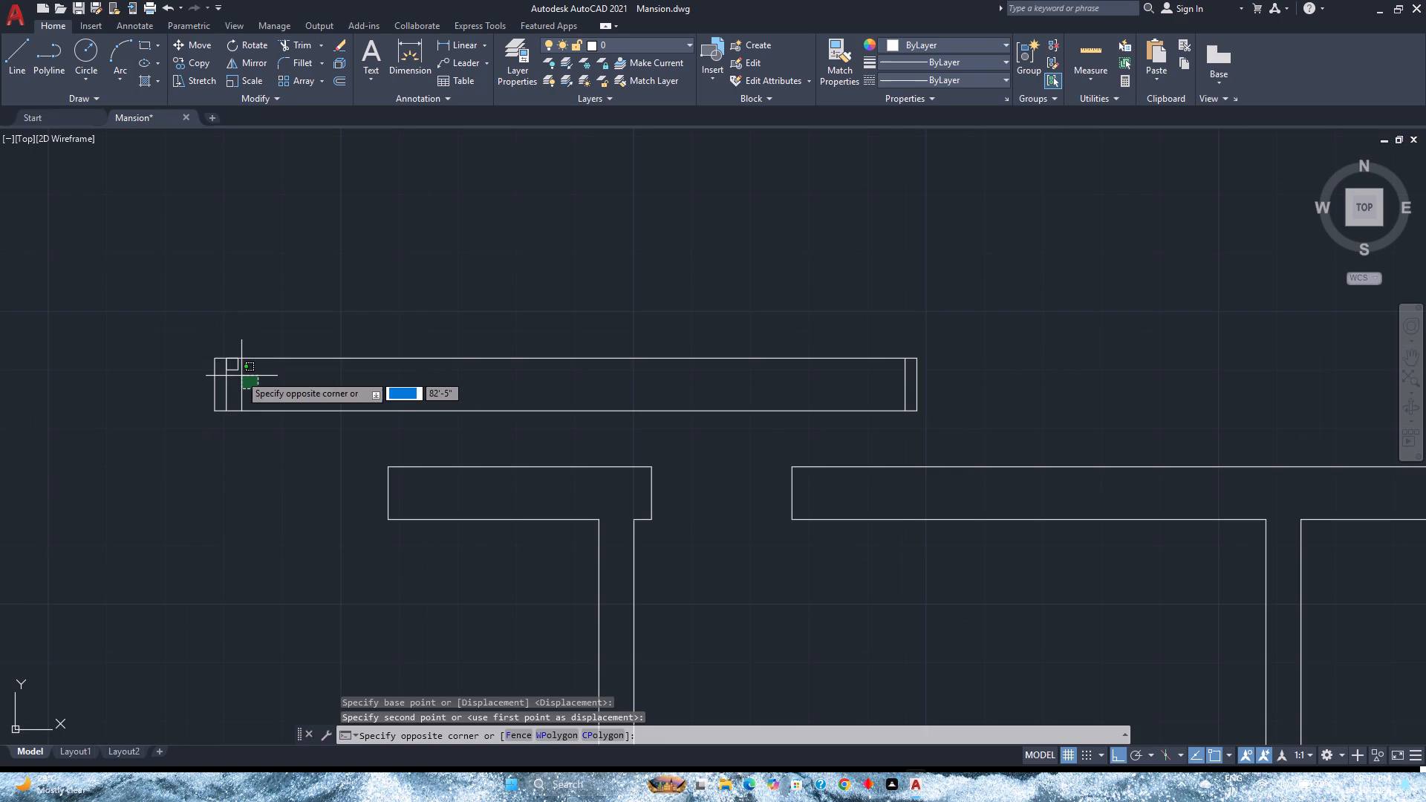
pyautogui.click(231, 366)
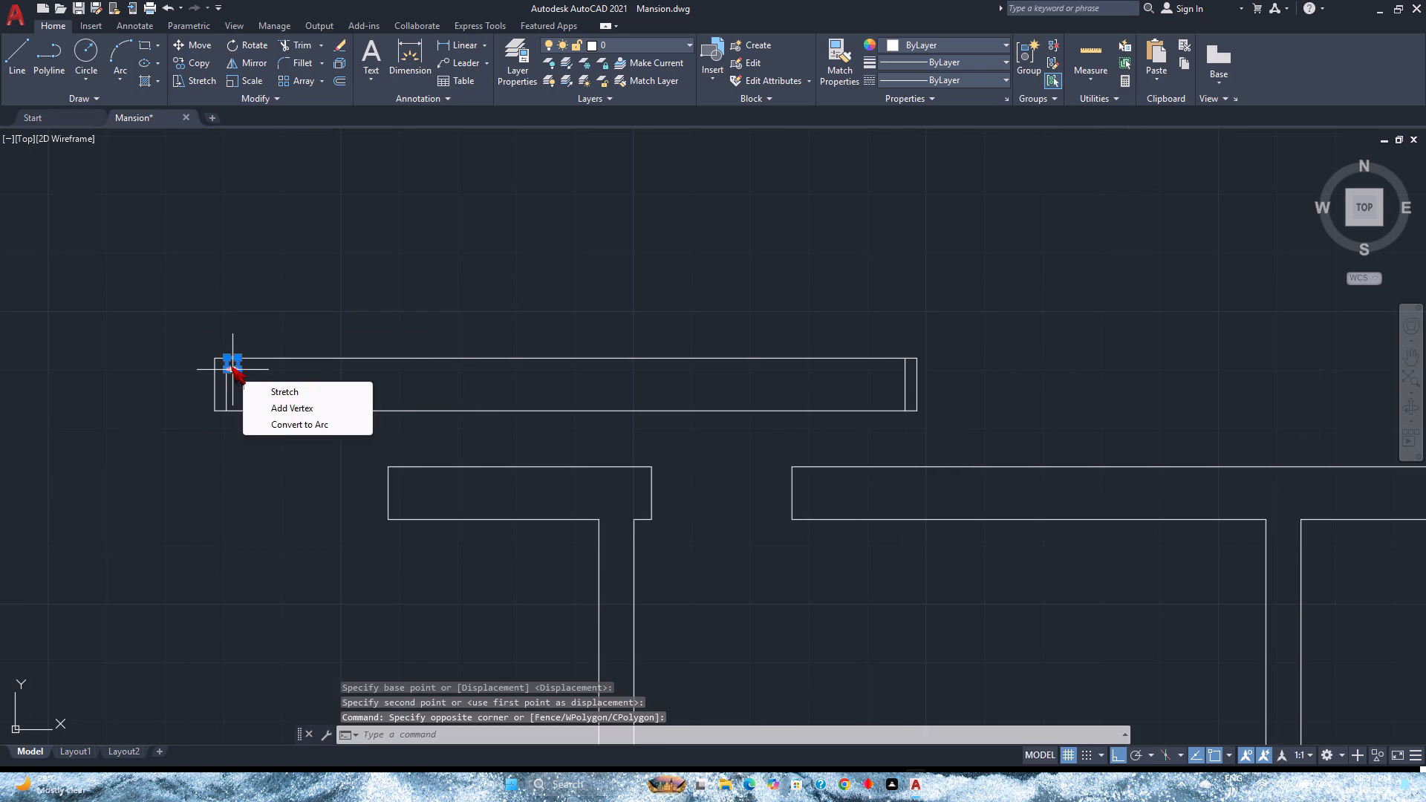
pyautogui.press('Escape')
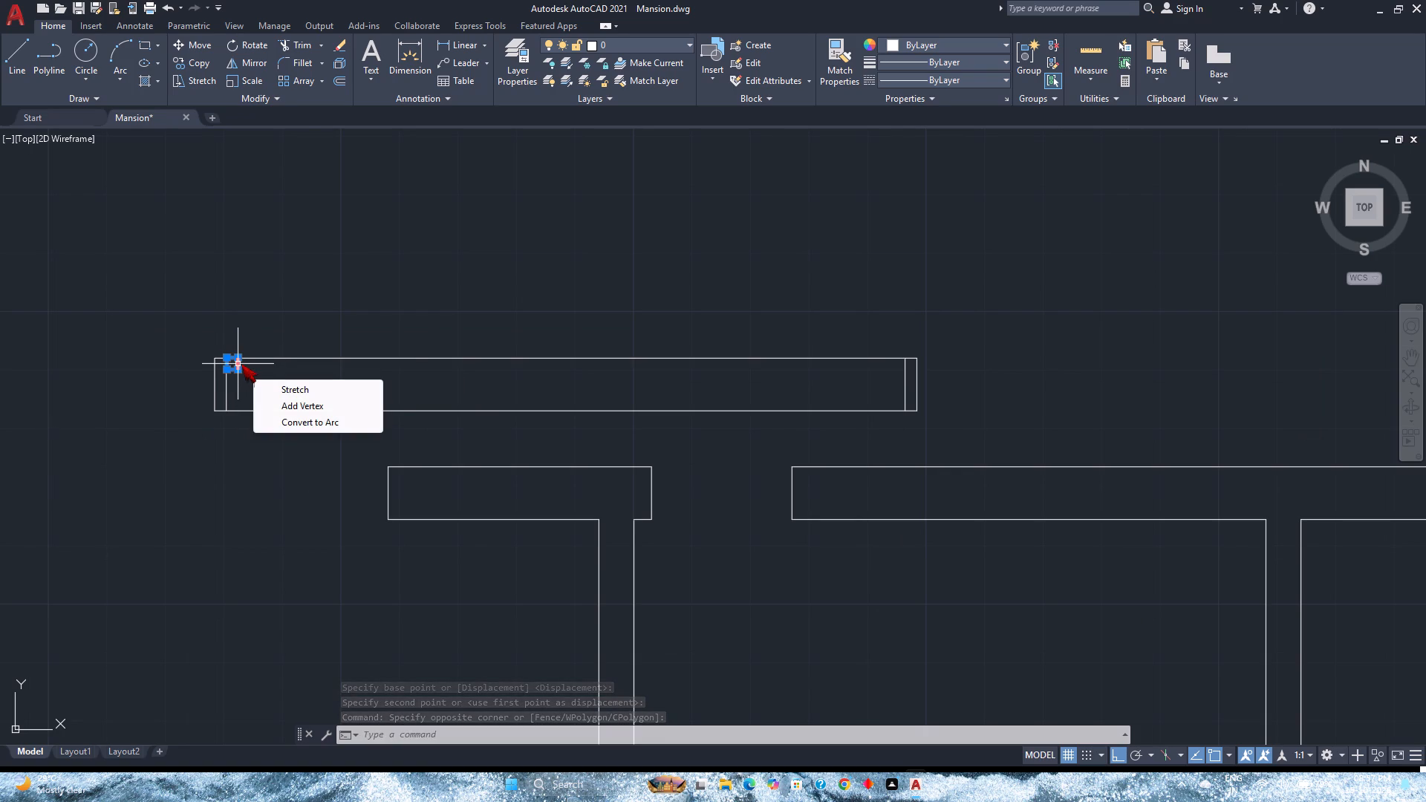
pyautogui.press('Escape')
pyautogui.scroll(4, 229, 376)
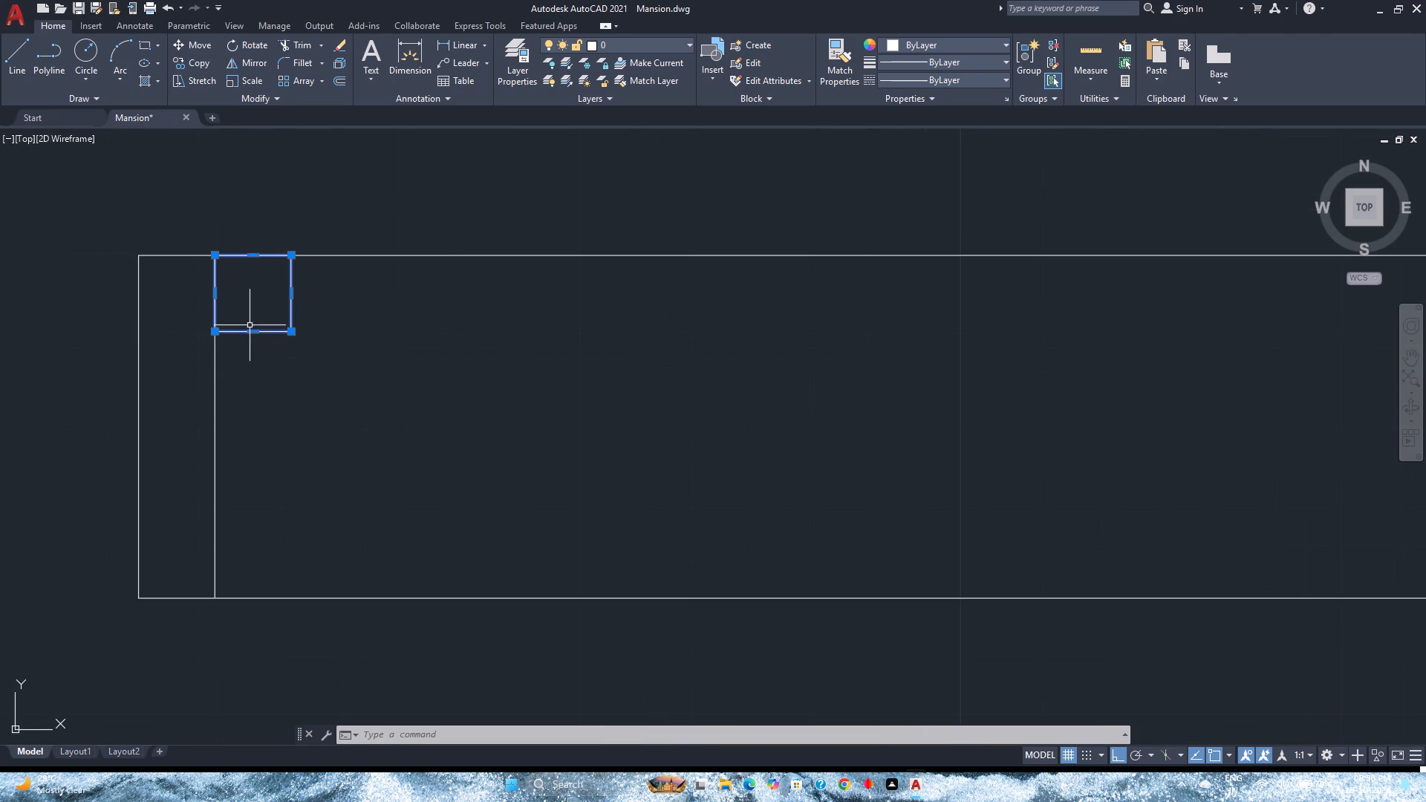
pyautogui.click(250, 332)
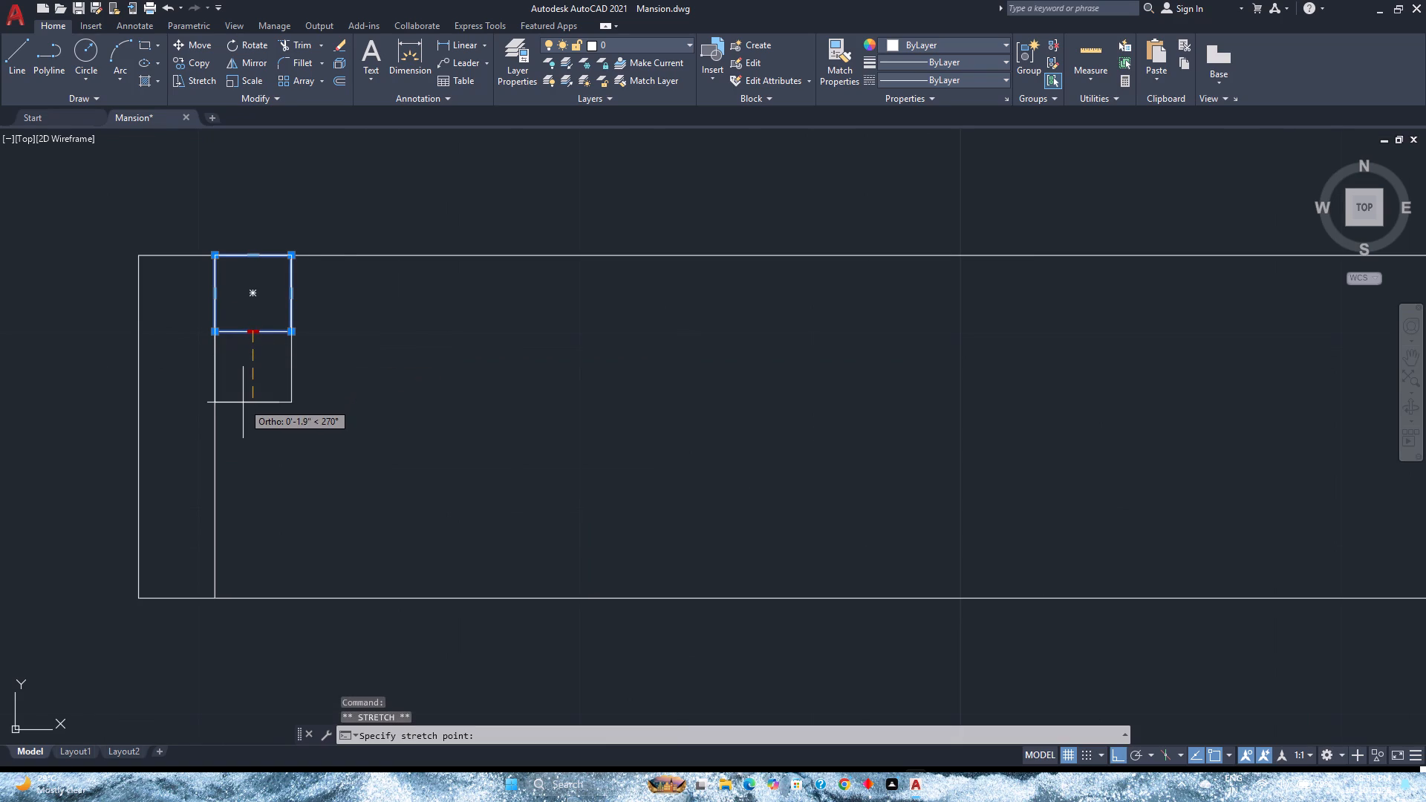
pyautogui.press('2')
pyautogui.press('Return')
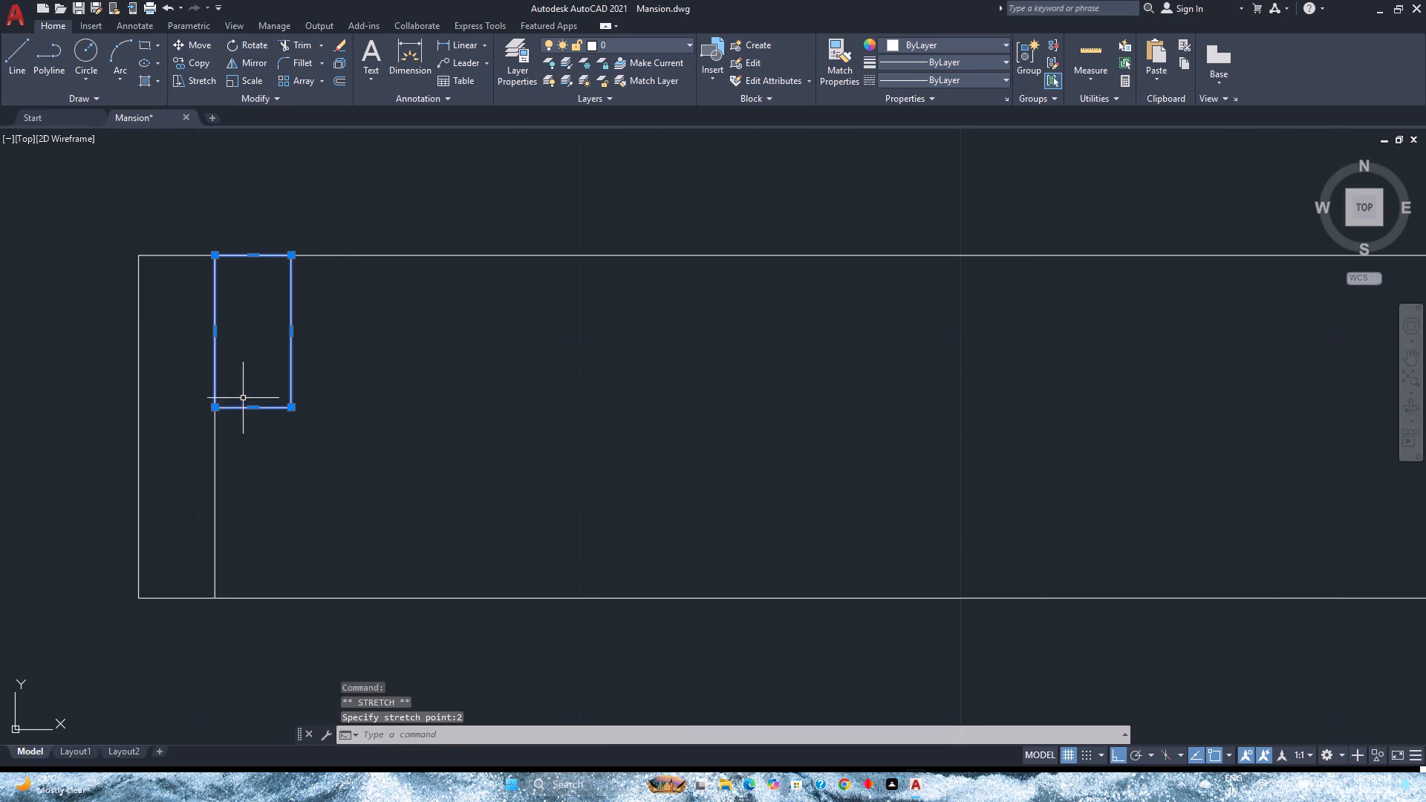
# Move the stretched block about 2" down along the left inner line by its top-left corner.
pyautogui.click(190, 49)
pyautogui.click(214, 252)
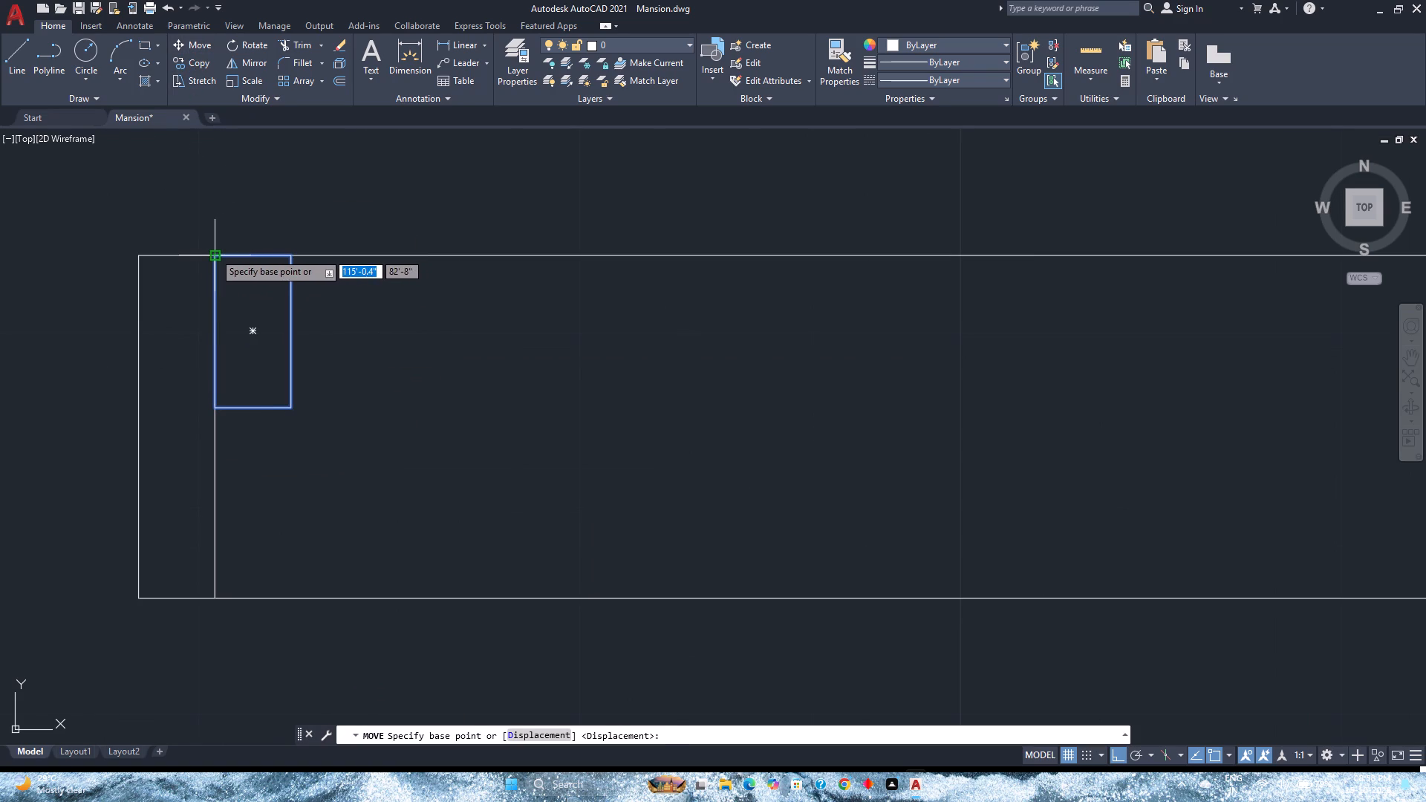
pyautogui.click(215, 330)
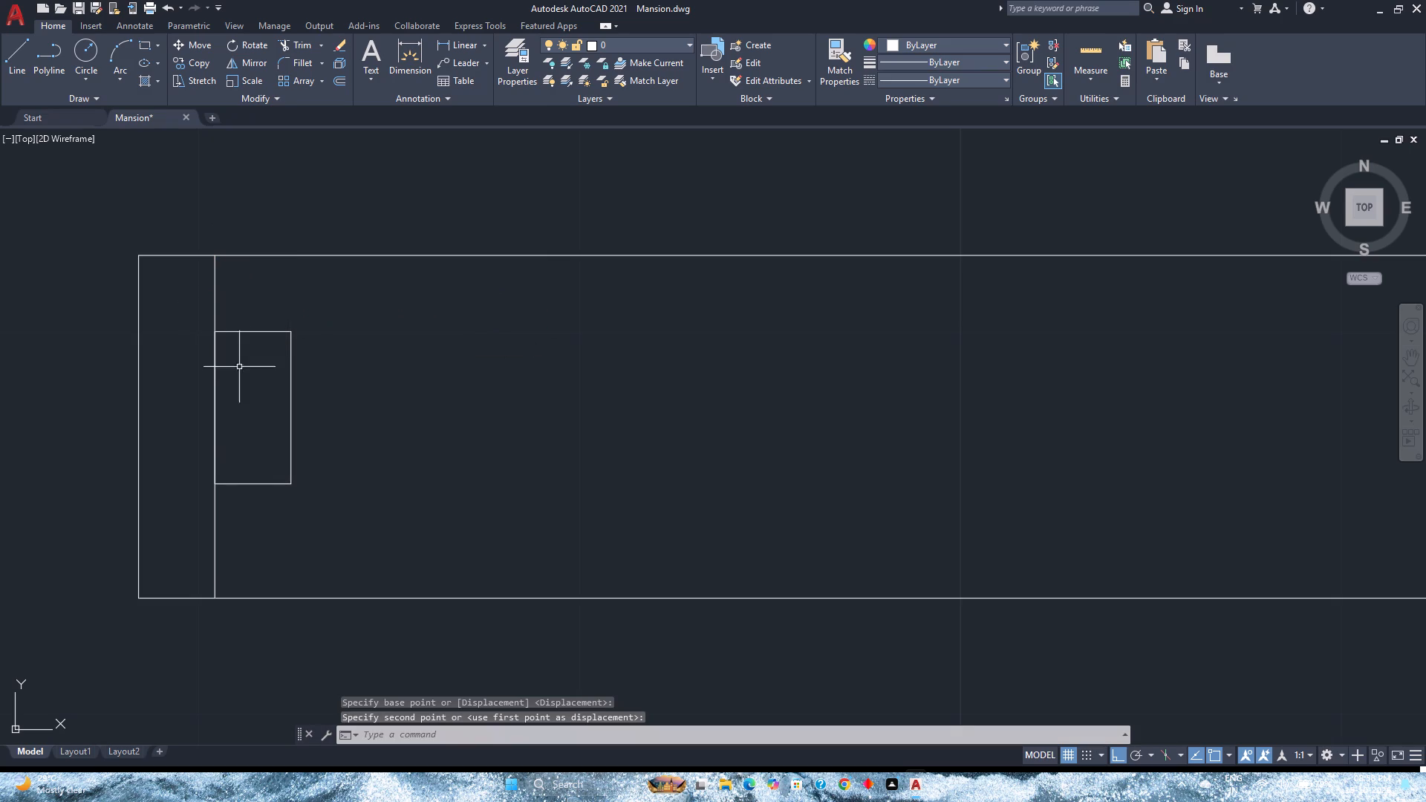
# Draw a 6' by 1.5" rectangle in the free space above the frame.
pyautogui.scroll(-2, 337, 502)
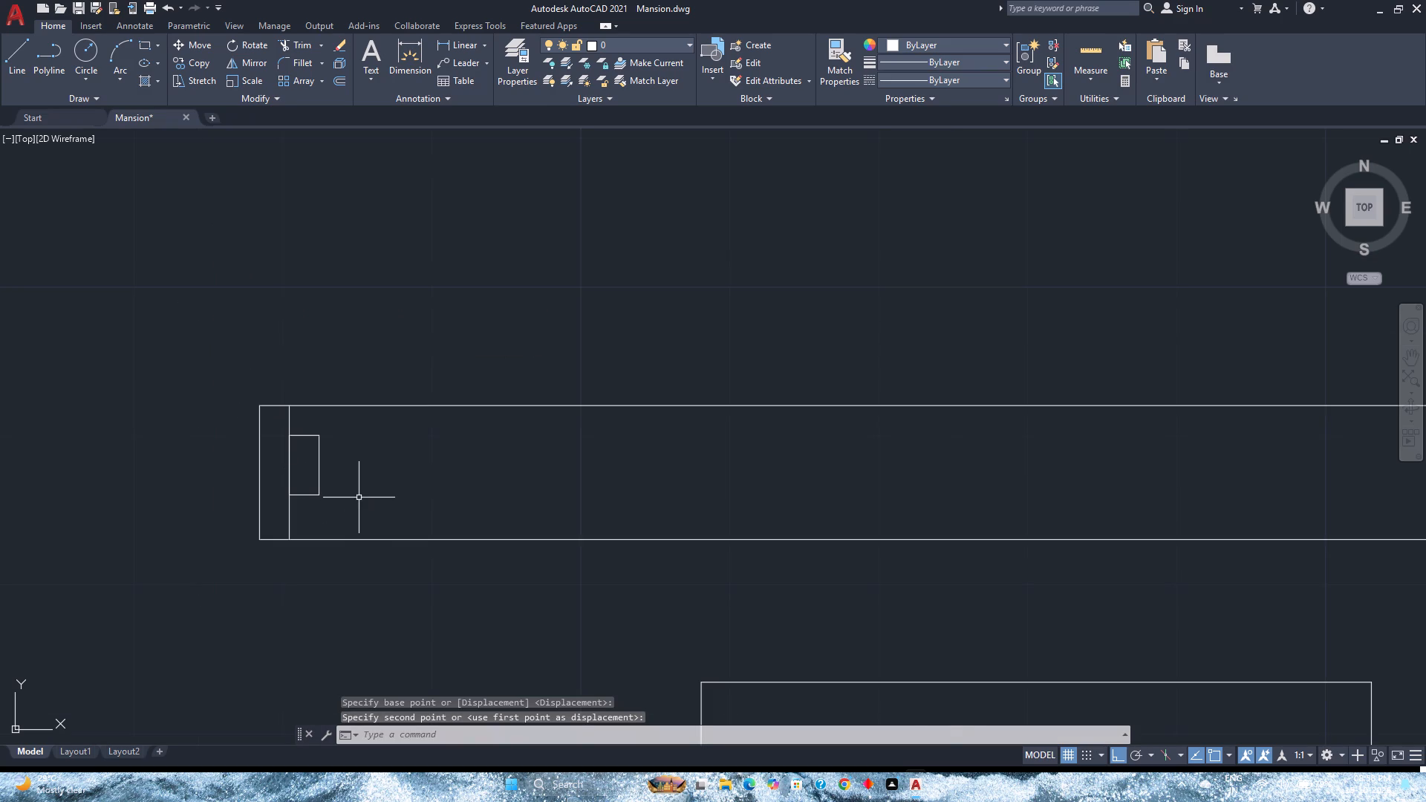
pyautogui.scroll(-1, 358, 497)
pyautogui.moveTo(358, 497); pyautogui.dragTo(183, 448, button='middle')
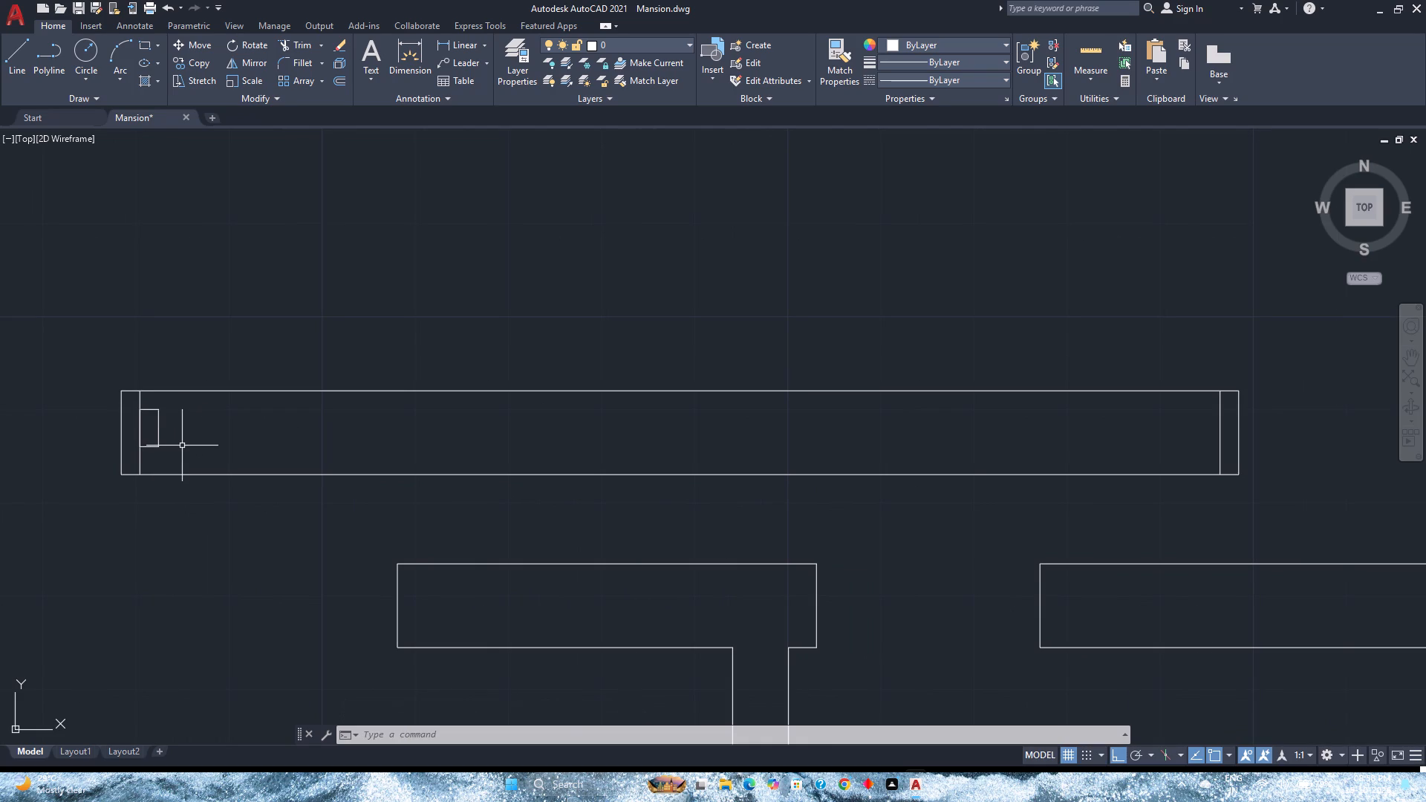
pyautogui.click(140, 48)
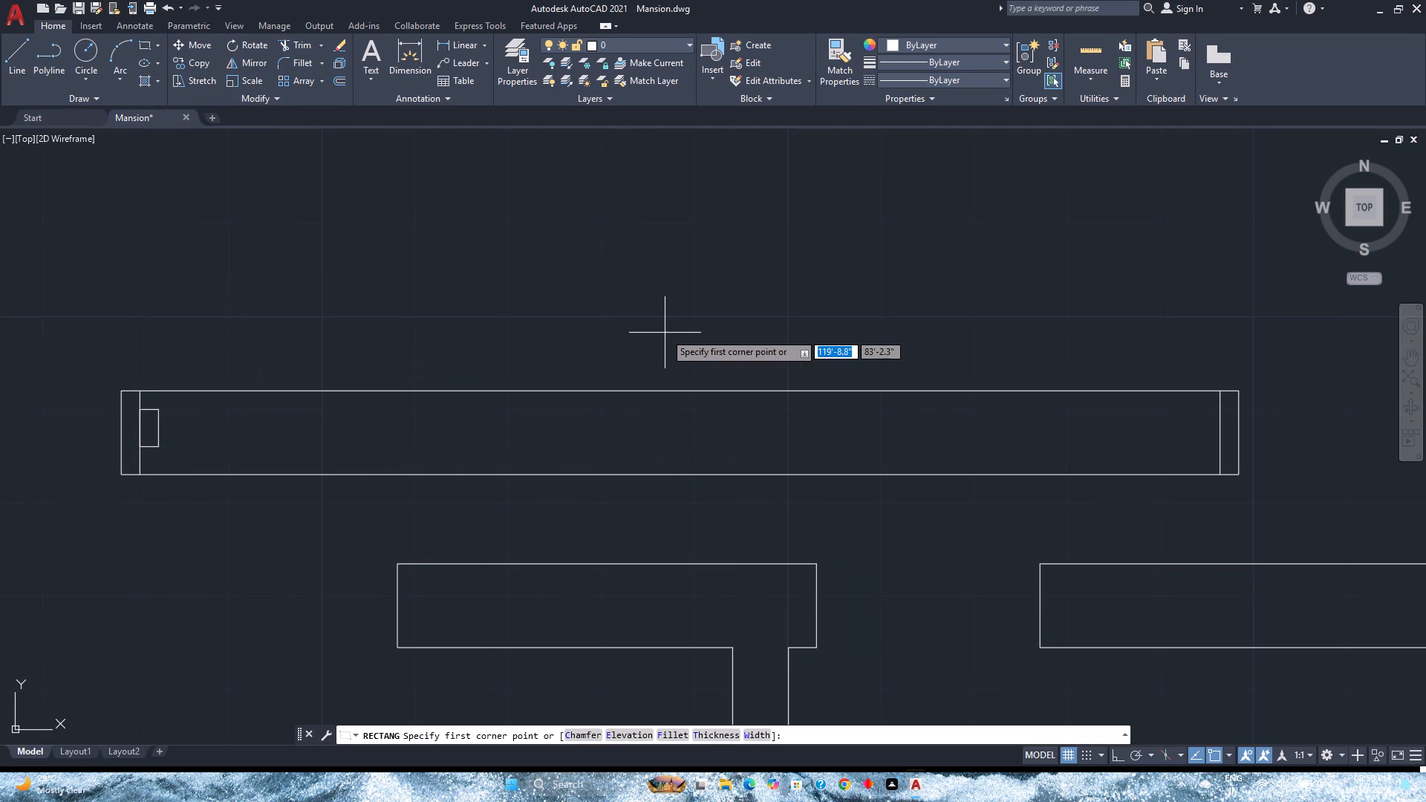
pyautogui.click(665, 333)
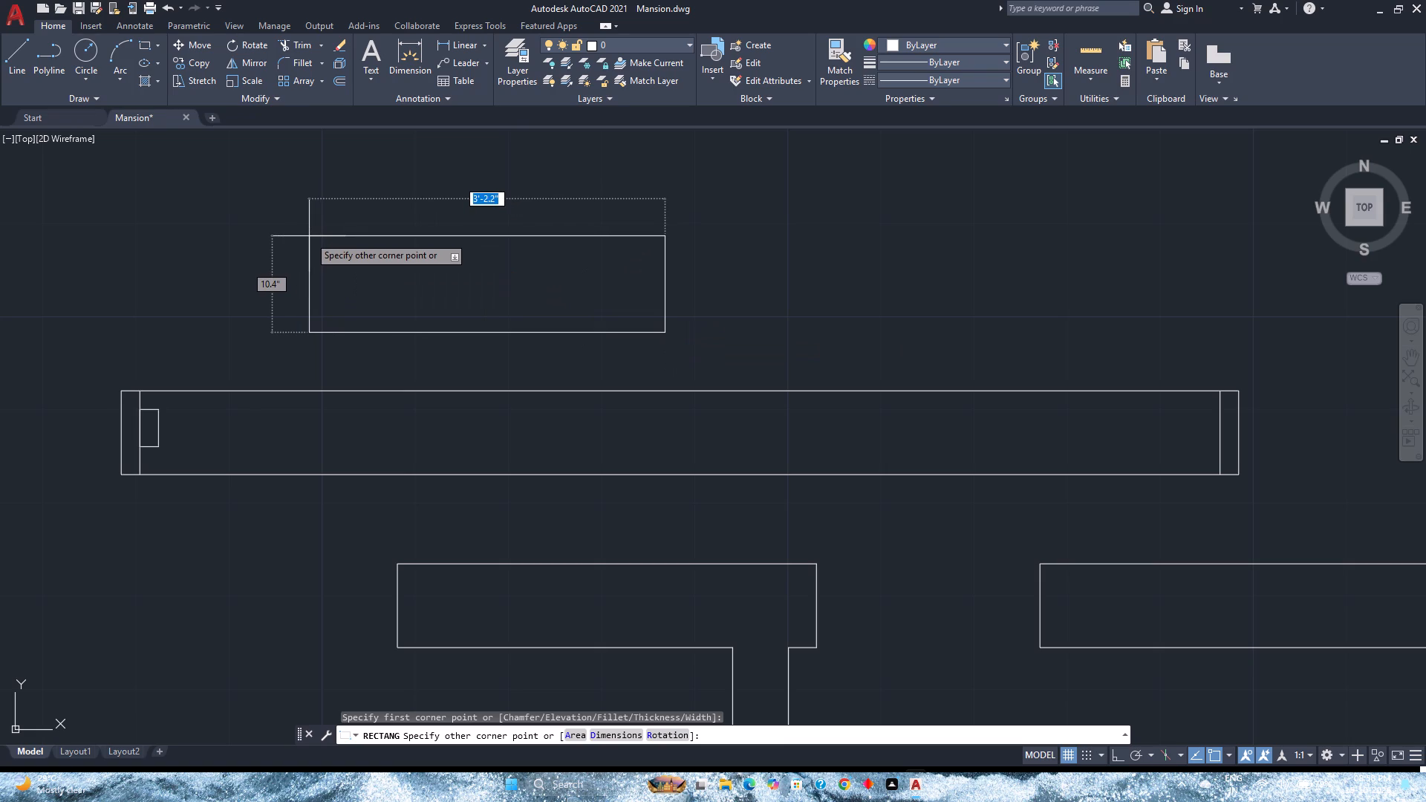
pyautogui.write("6',")
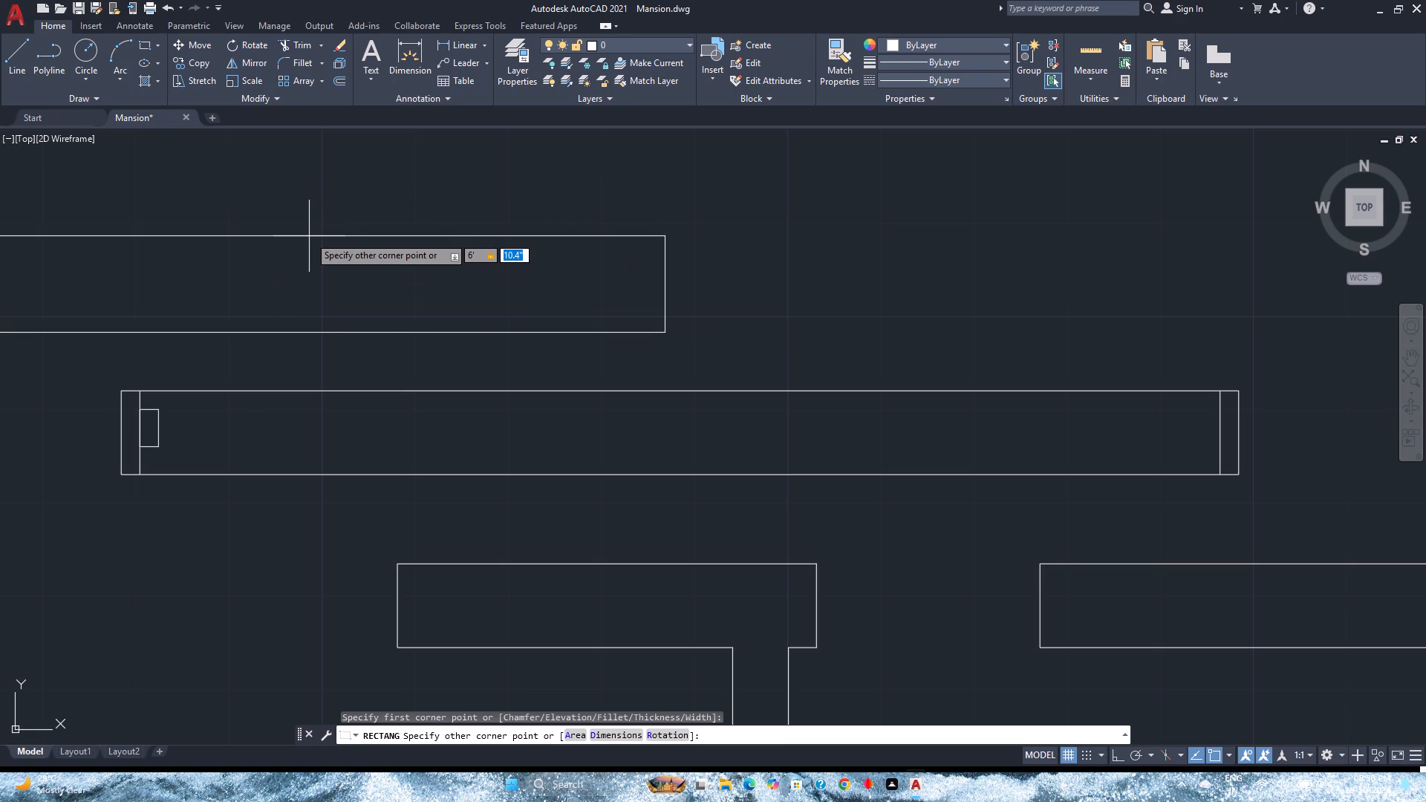
pyautogui.write('1.5')
pyautogui.press('Return')
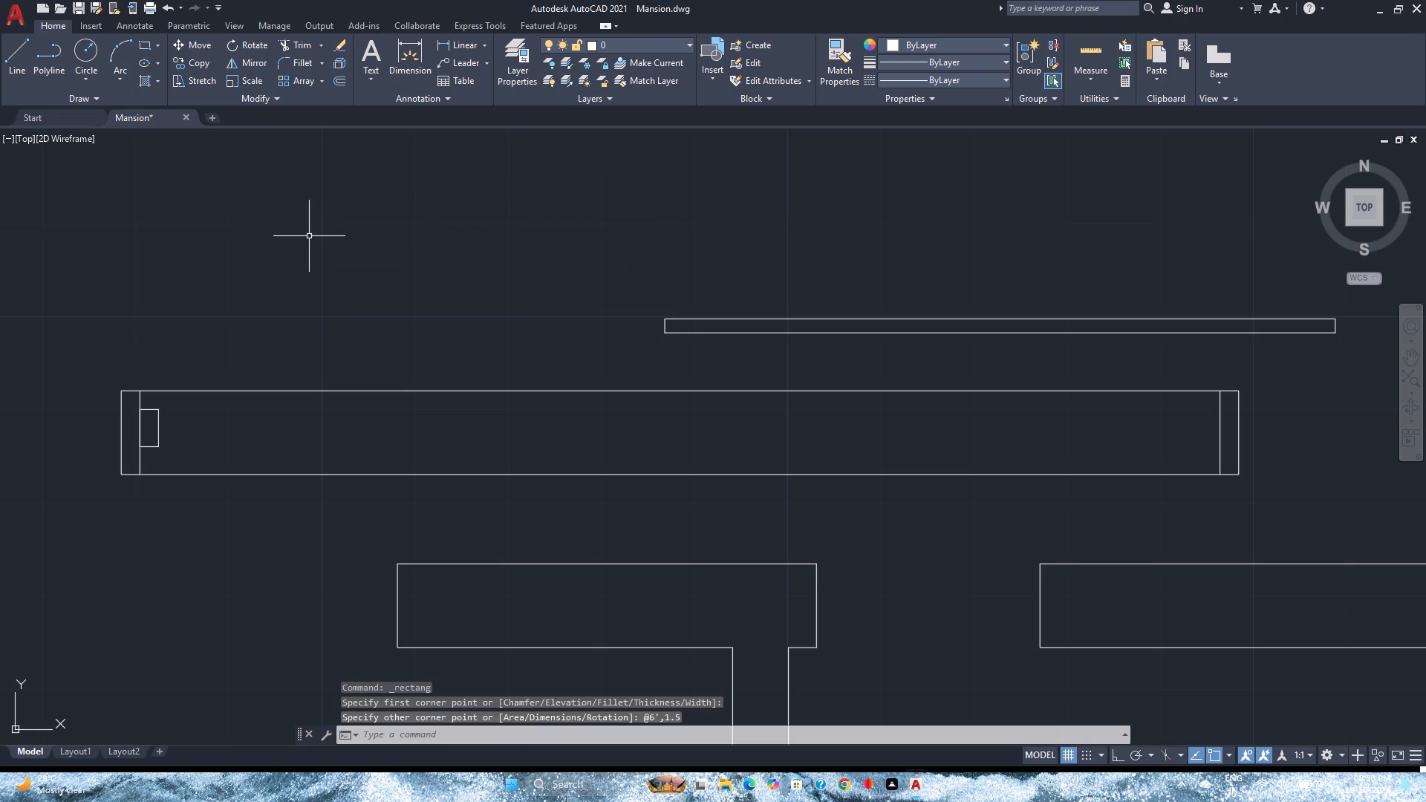
# Move the 6' by 1.5" rectangle by its left end's midpoint to the midpoint of the small block's right edge.
pyautogui.click(665, 333)
pyautogui.click(209, 50)
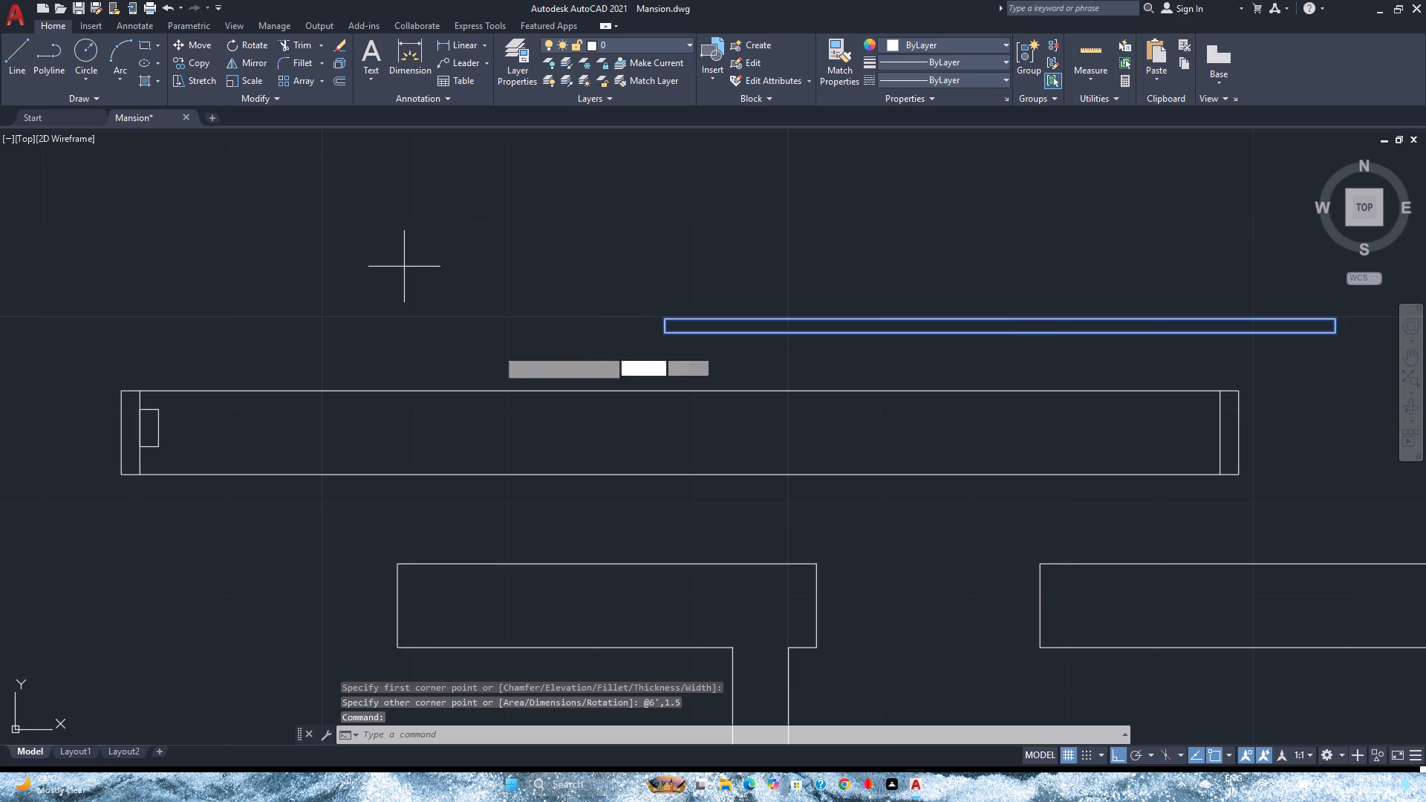
pyautogui.scroll(1, 678, 357)
pyautogui.click(655, 308)
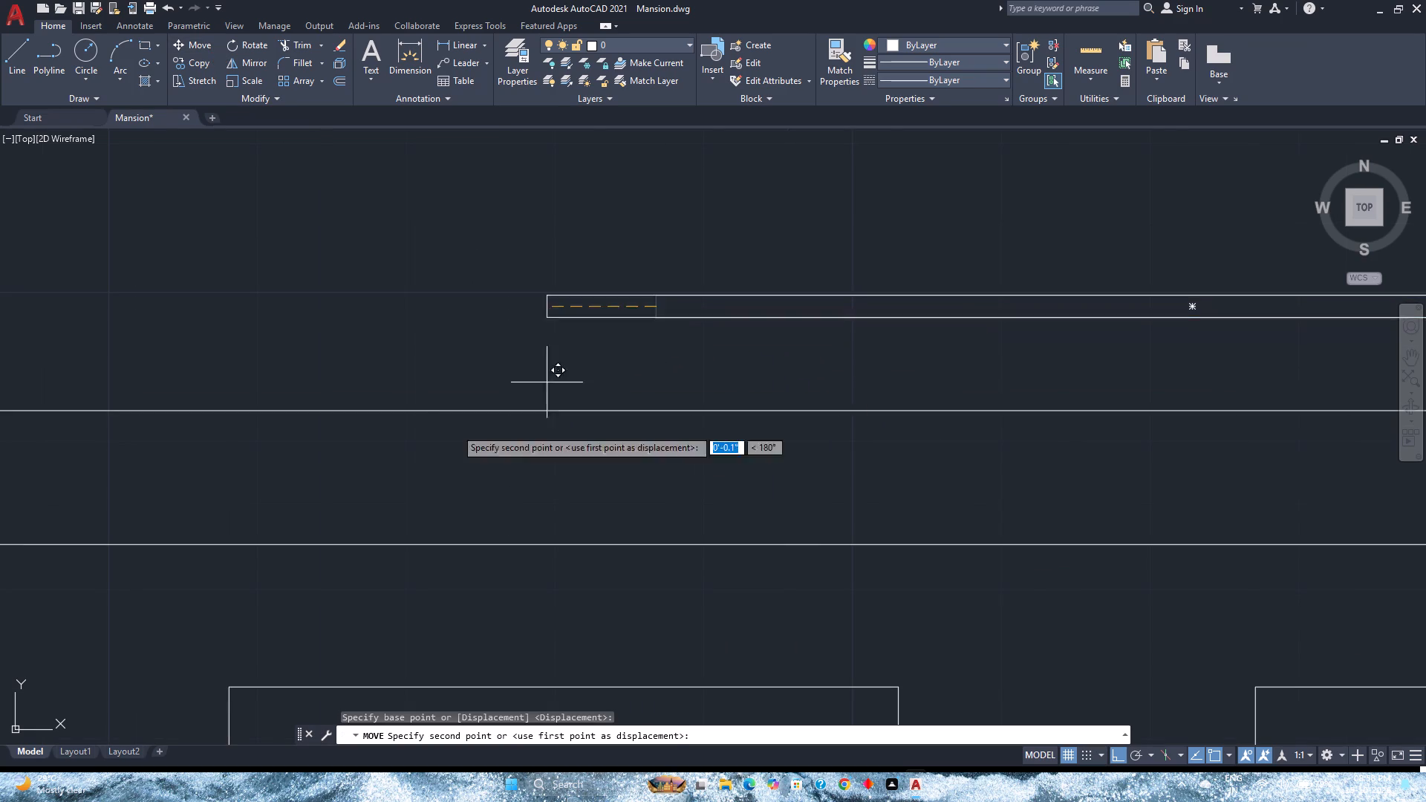
pyautogui.scroll(-3, 425, 440)
pyautogui.scroll(2, 302, 450)
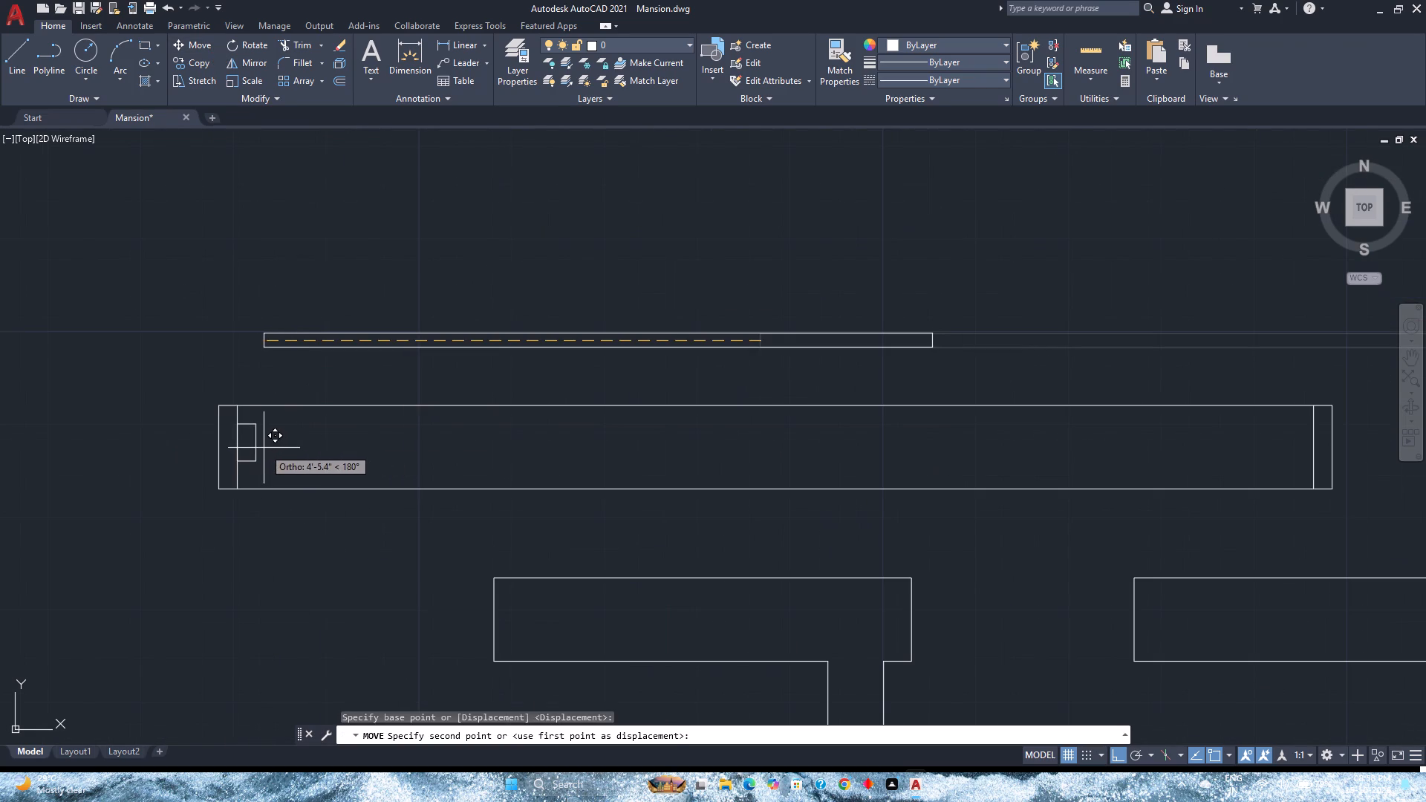
pyautogui.click(258, 444)
# Shorten the thin 1.5" rectangle by stretching its right end 8" back toward the small block.
pyautogui.scroll(-2, 374, 472)
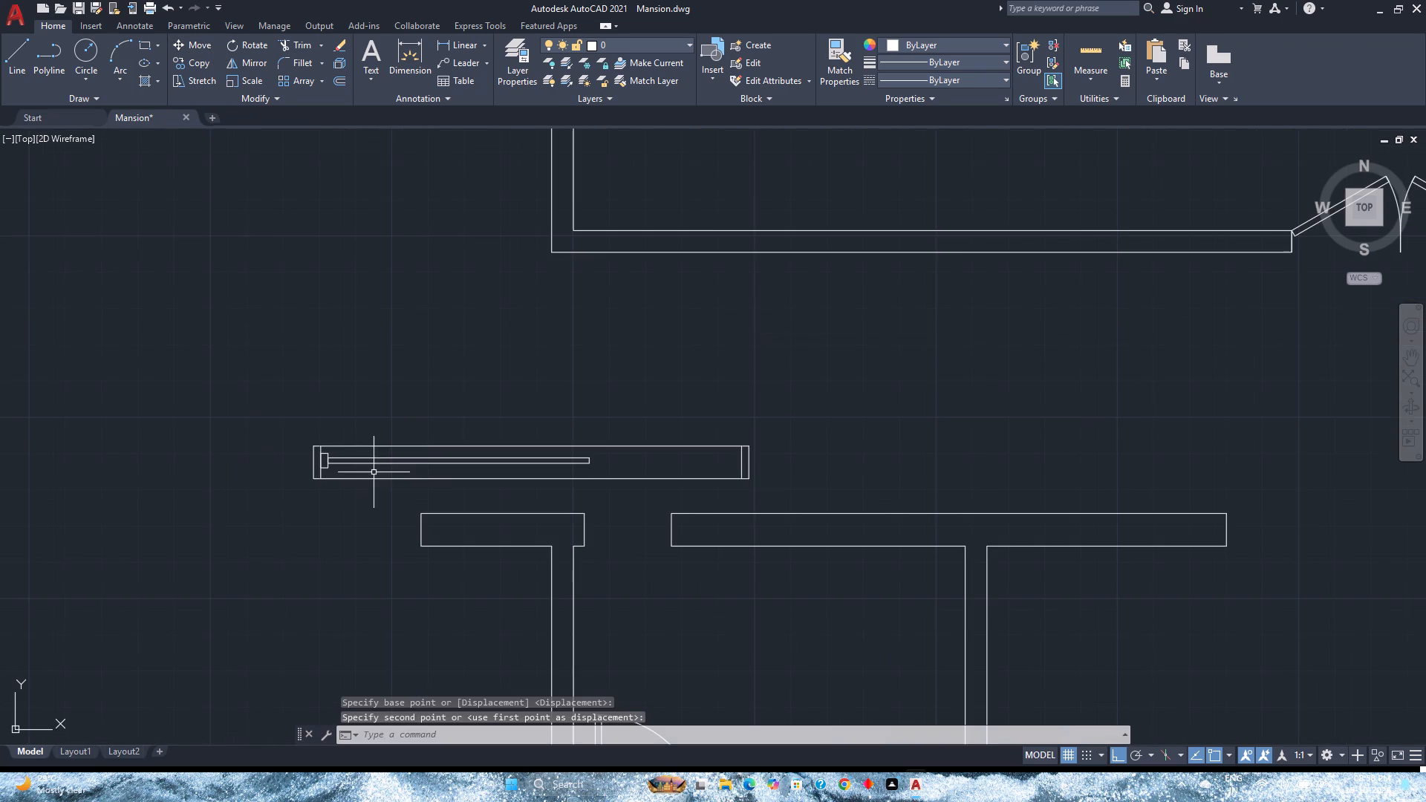
pyautogui.scroll(2, 590, 459)
pyautogui.click(586, 464)
pyautogui.scroll(4, 586, 464)
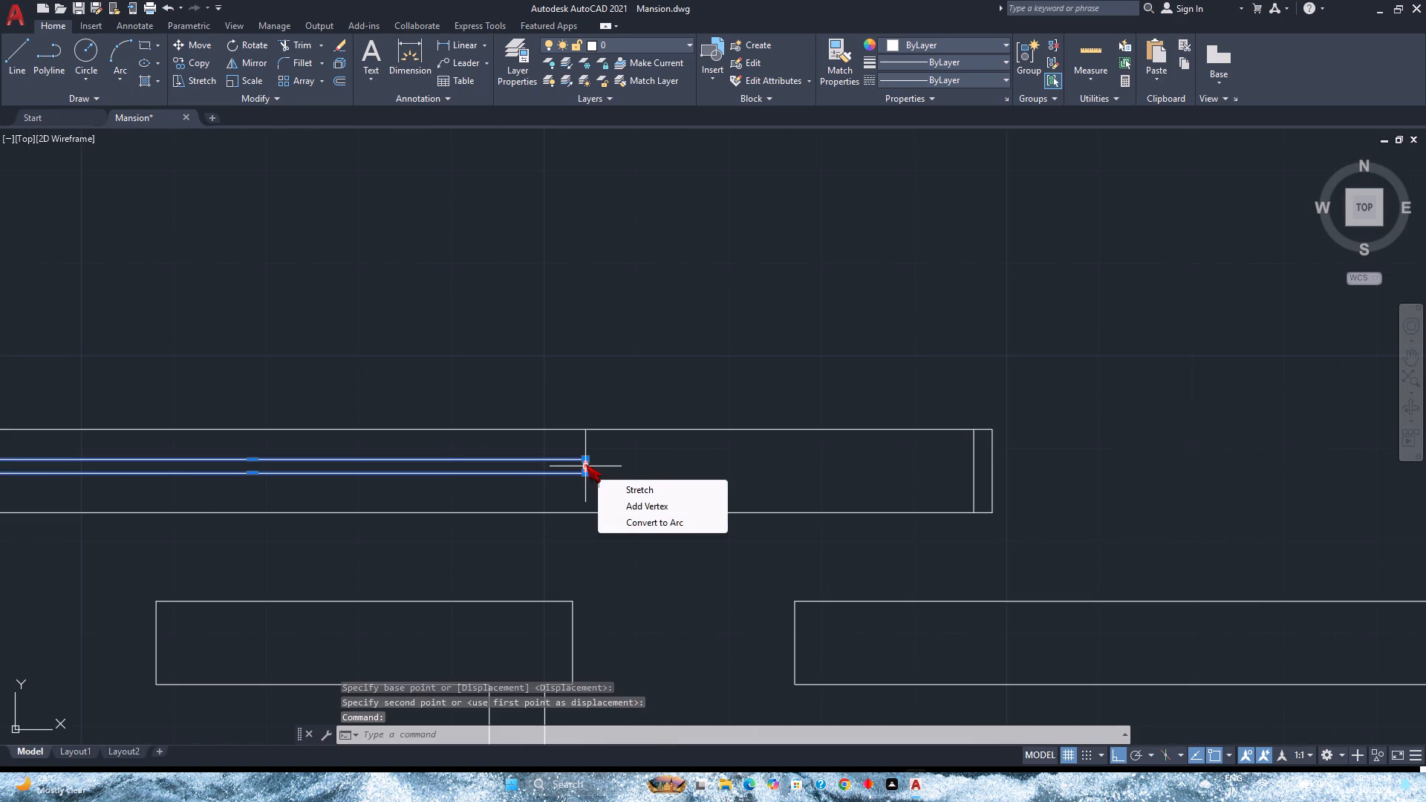
pyautogui.press('Escape')
pyautogui.scroll(2, 586, 467)
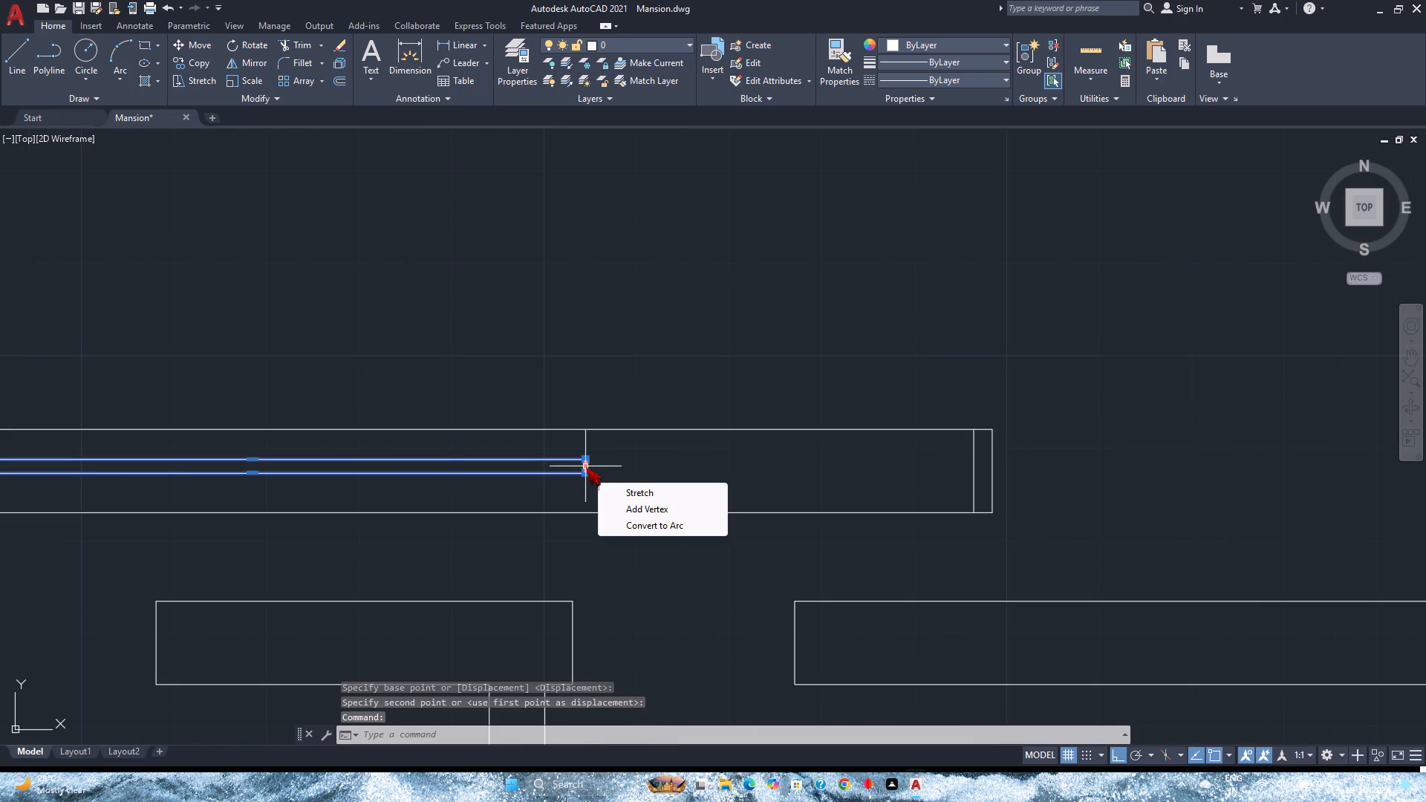
pyautogui.scroll(7, 597, 460)
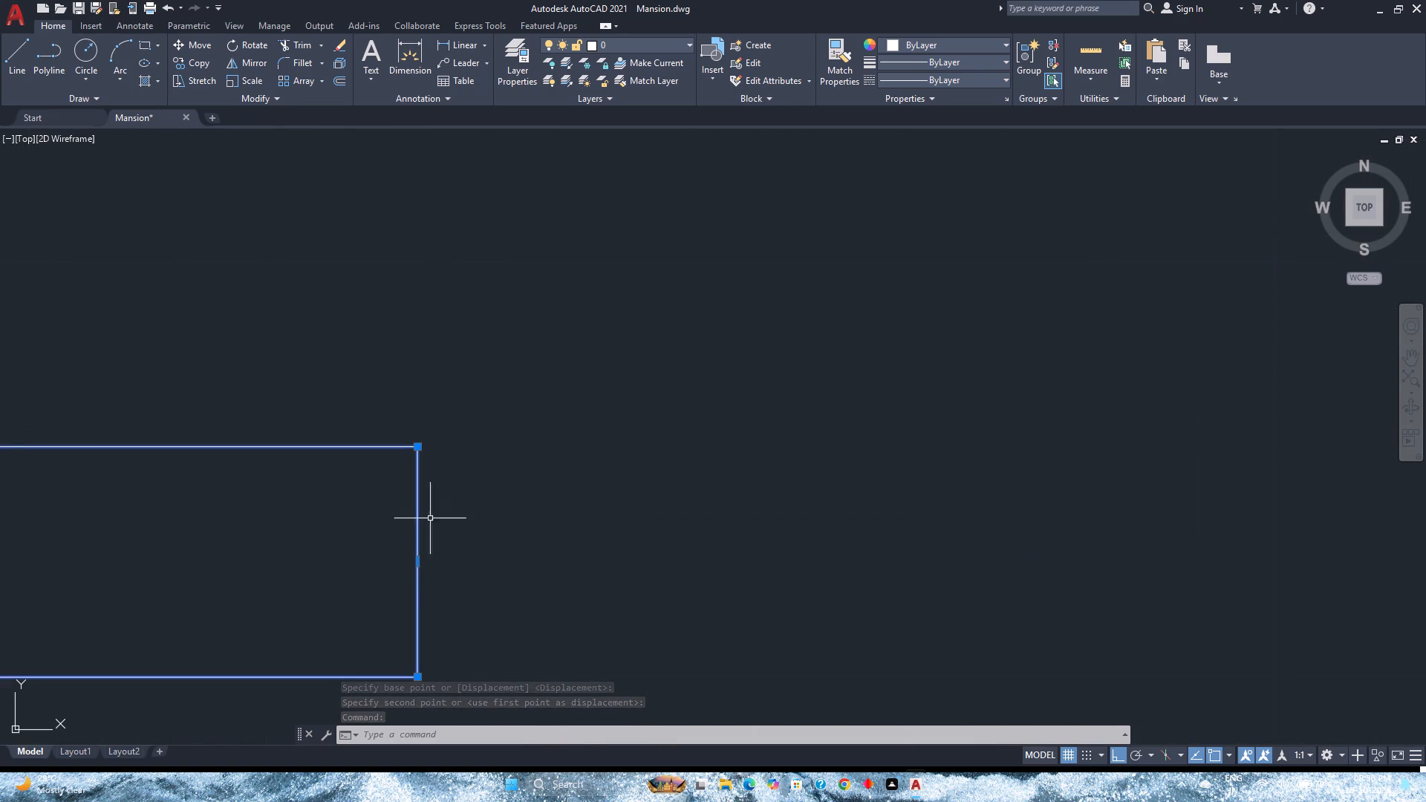
pyautogui.click(418, 564)
pyautogui.scroll(-2, 418, 564)
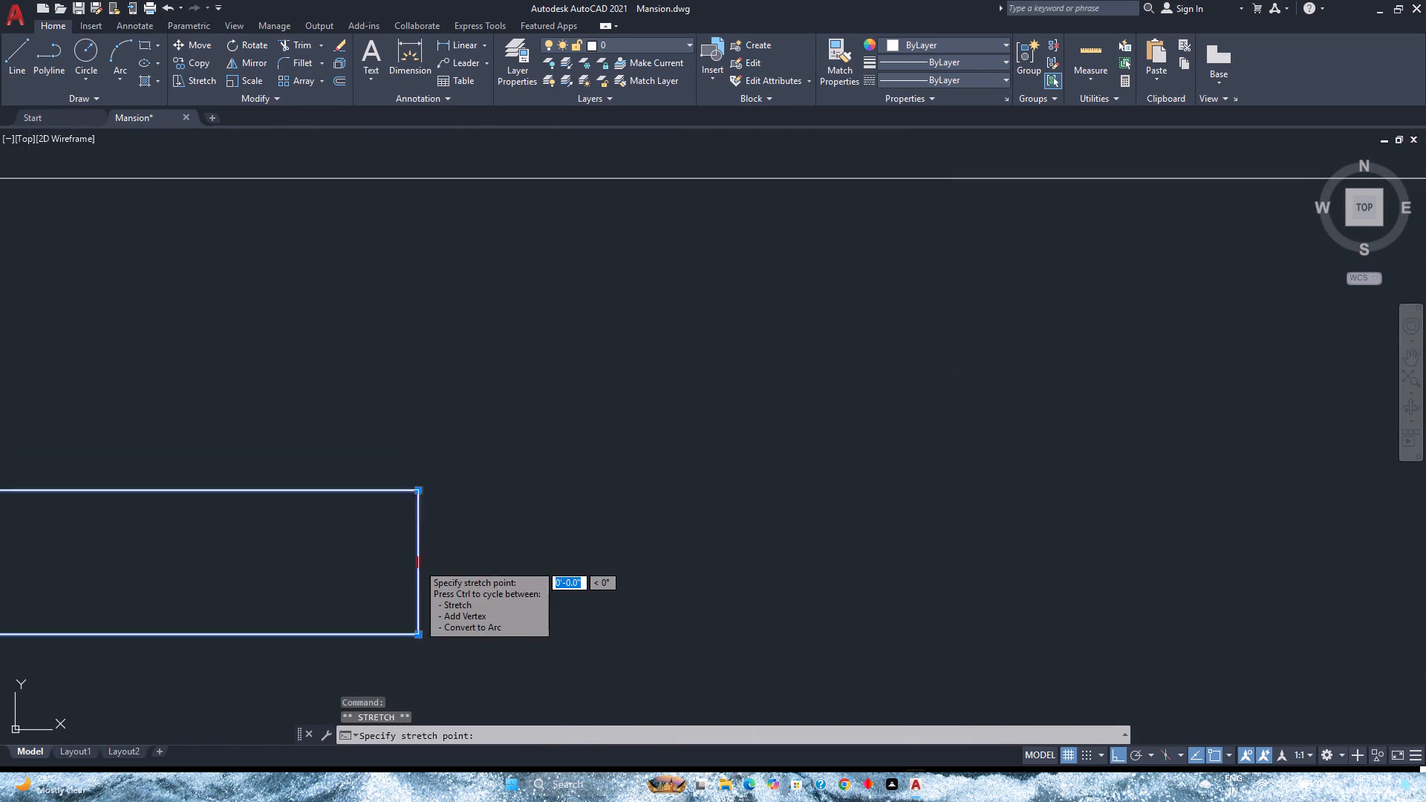
pyautogui.scroll(-5, 418, 564)
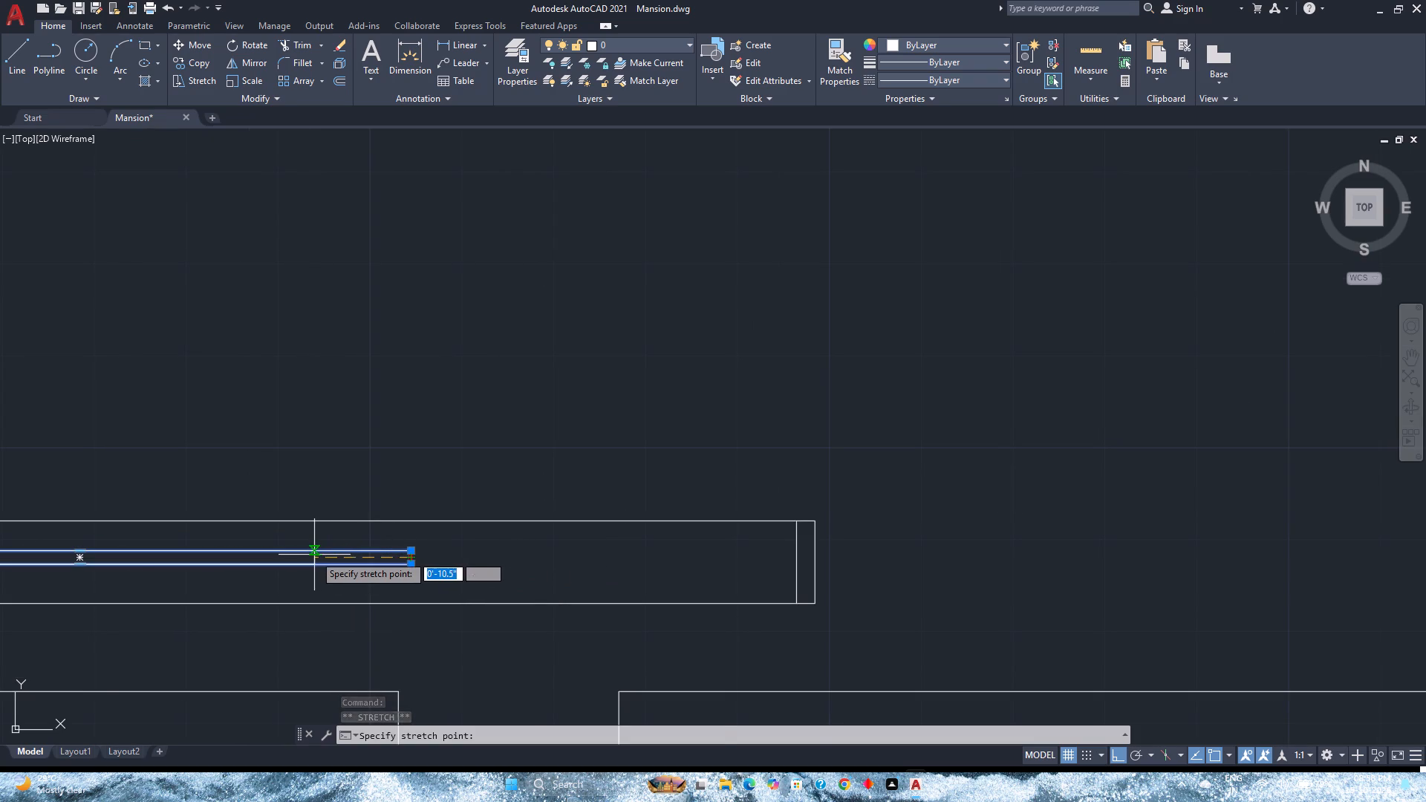
pyautogui.scroll(-2, 314, 555)
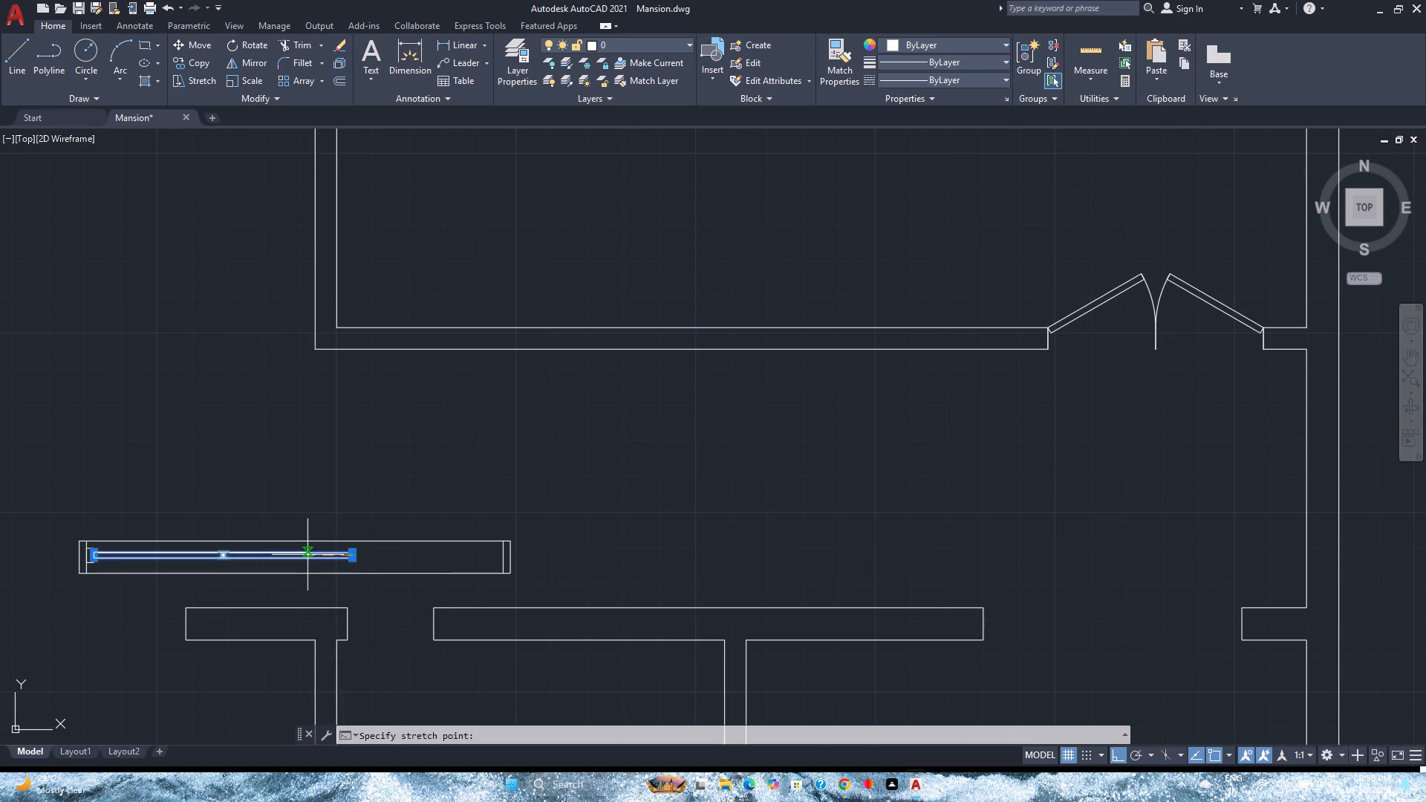
pyautogui.press('8')
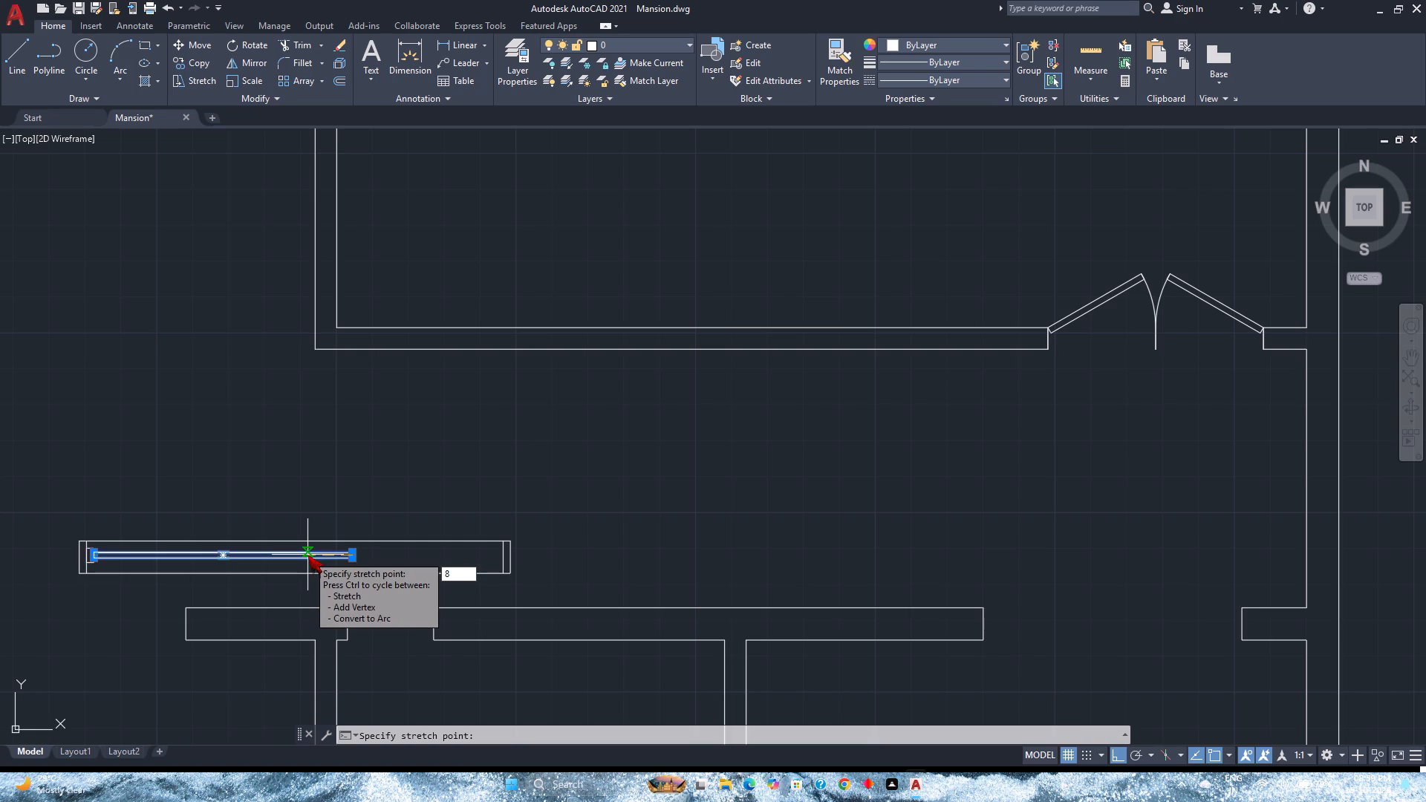
pyautogui.press('Return')
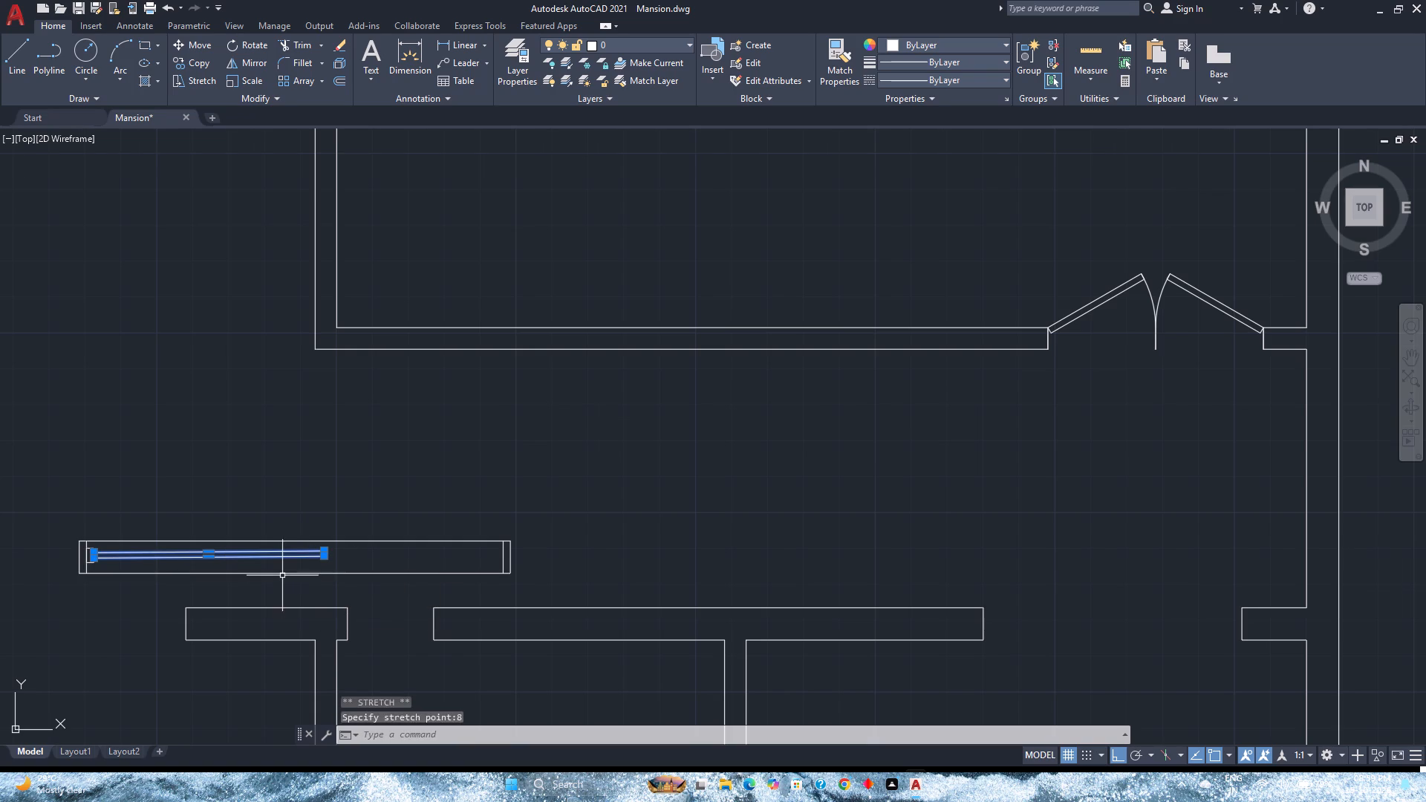
# Stretch the thin rectangle's right end a further 2" toward the small block and clear the selection.
pyautogui.scroll(4, 282, 576)
pyautogui.scroll(1, 382, 548)
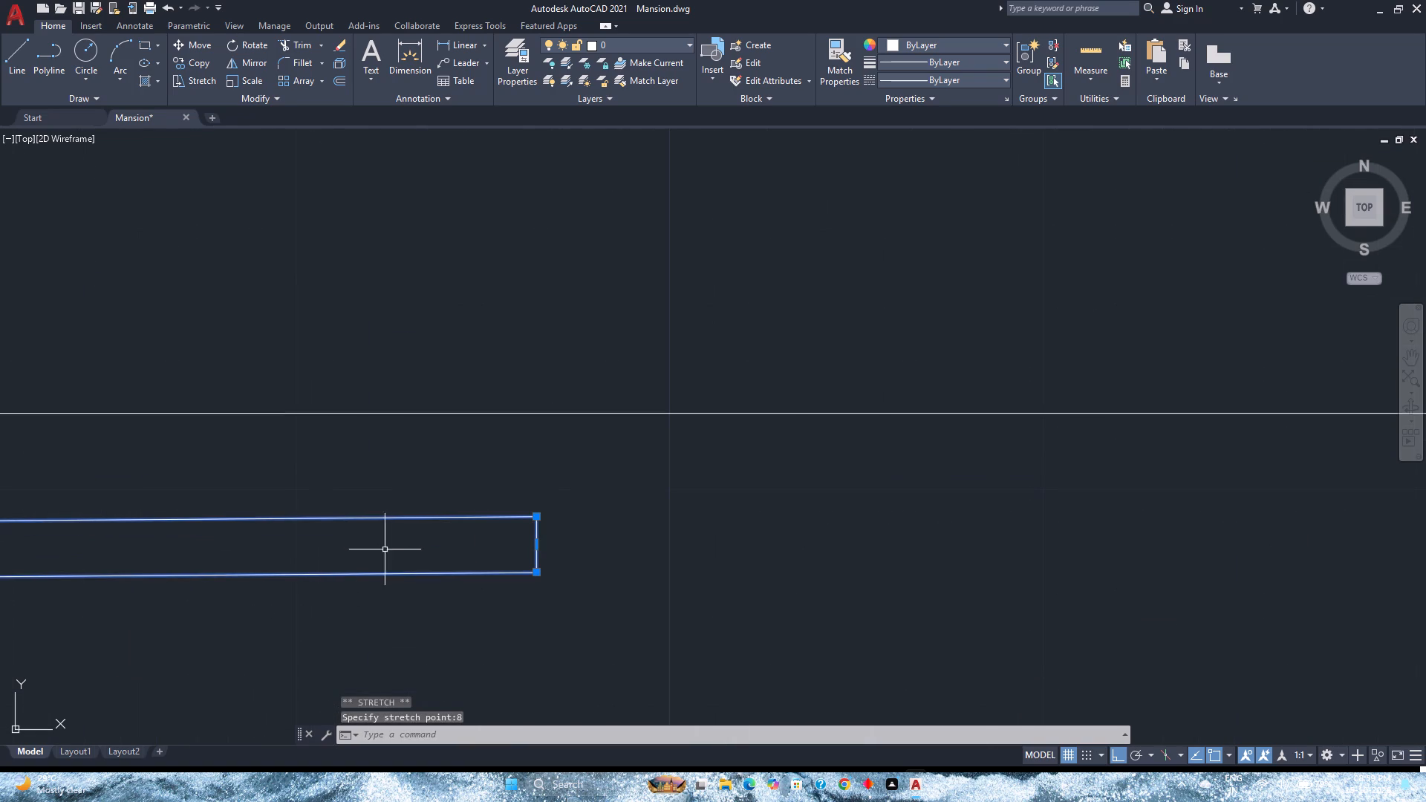
pyautogui.click(537, 544)
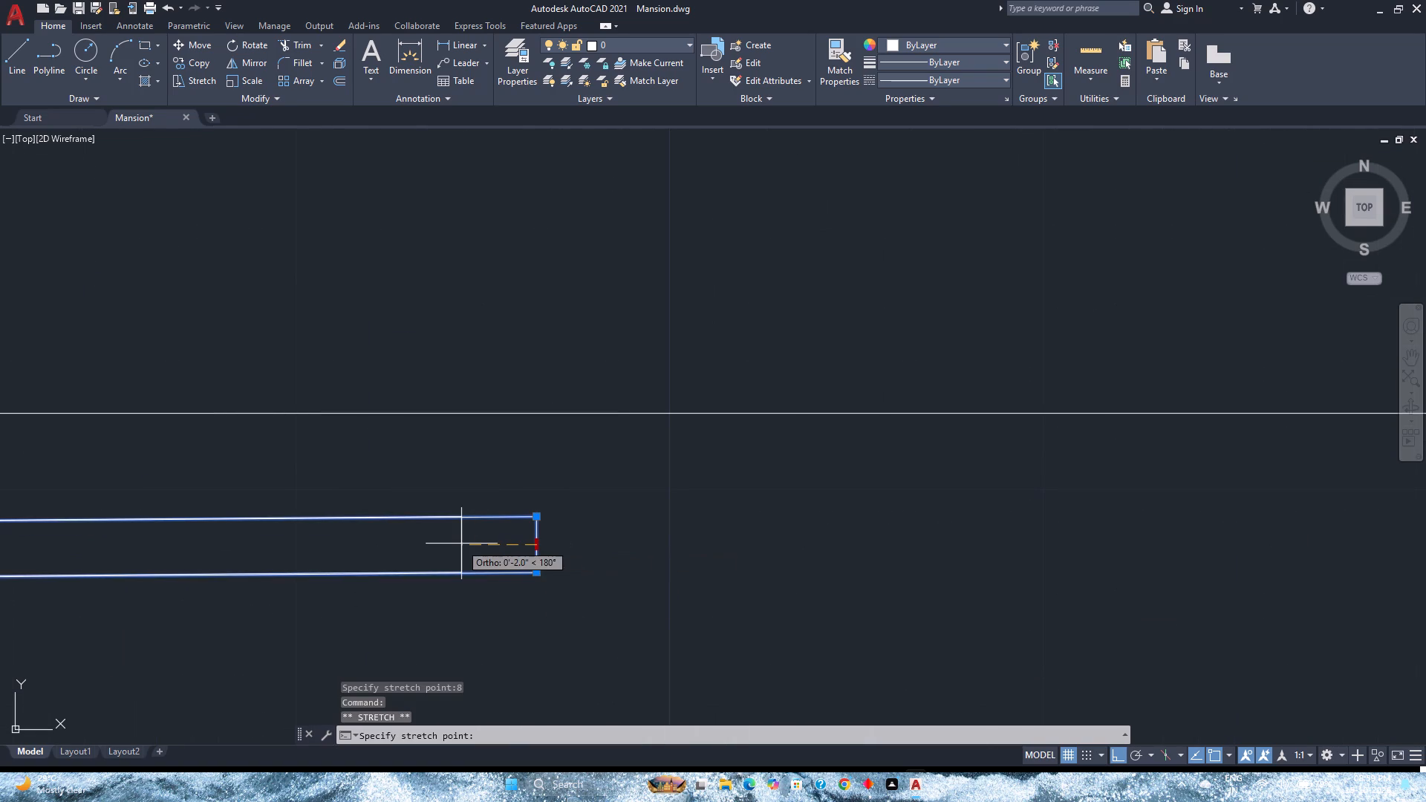
pyautogui.press('2')
pyautogui.press('Return')
pyautogui.scroll(-2, 458, 544)
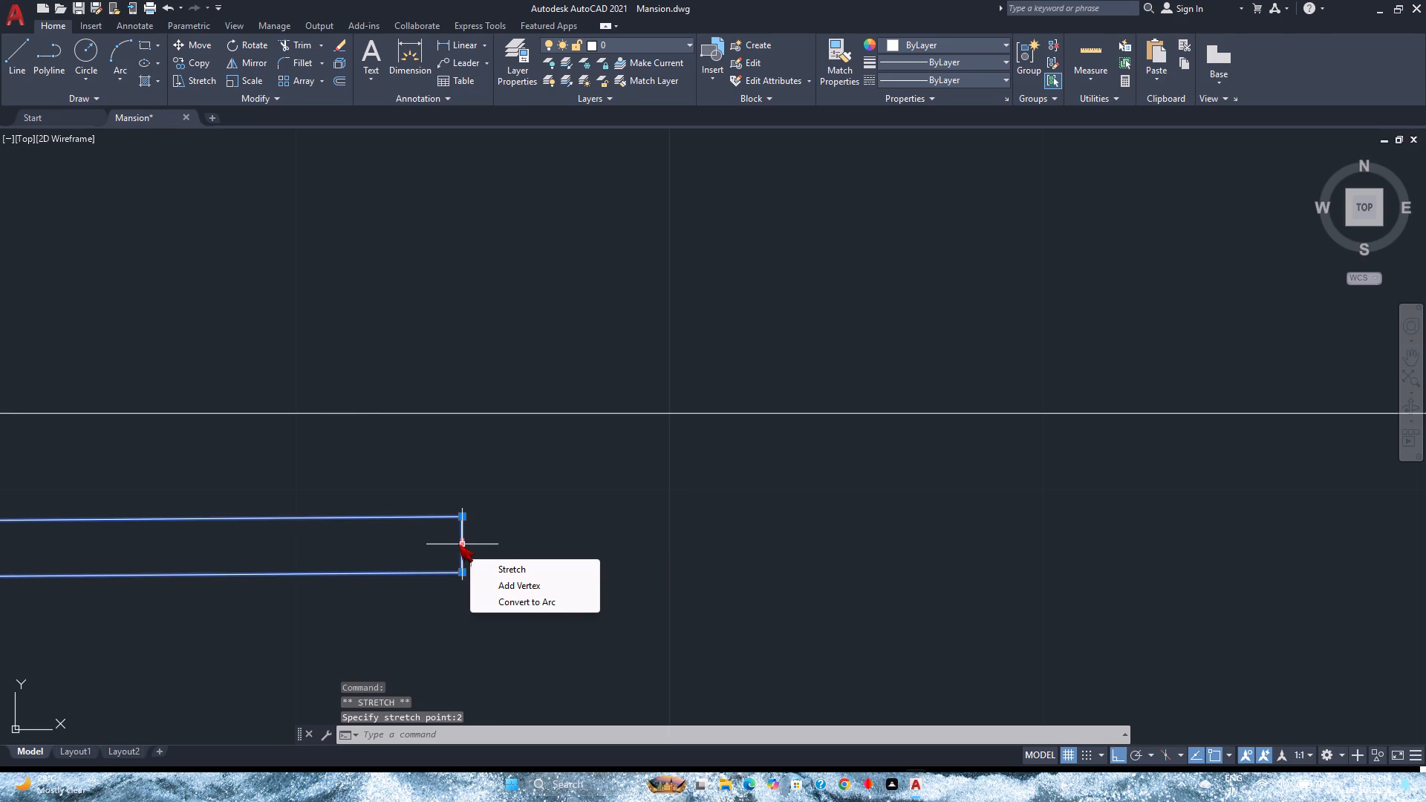
pyautogui.scroll(-1, 458, 544)
pyautogui.press('Escape')
pyautogui.scroll(-2, 381, 613)
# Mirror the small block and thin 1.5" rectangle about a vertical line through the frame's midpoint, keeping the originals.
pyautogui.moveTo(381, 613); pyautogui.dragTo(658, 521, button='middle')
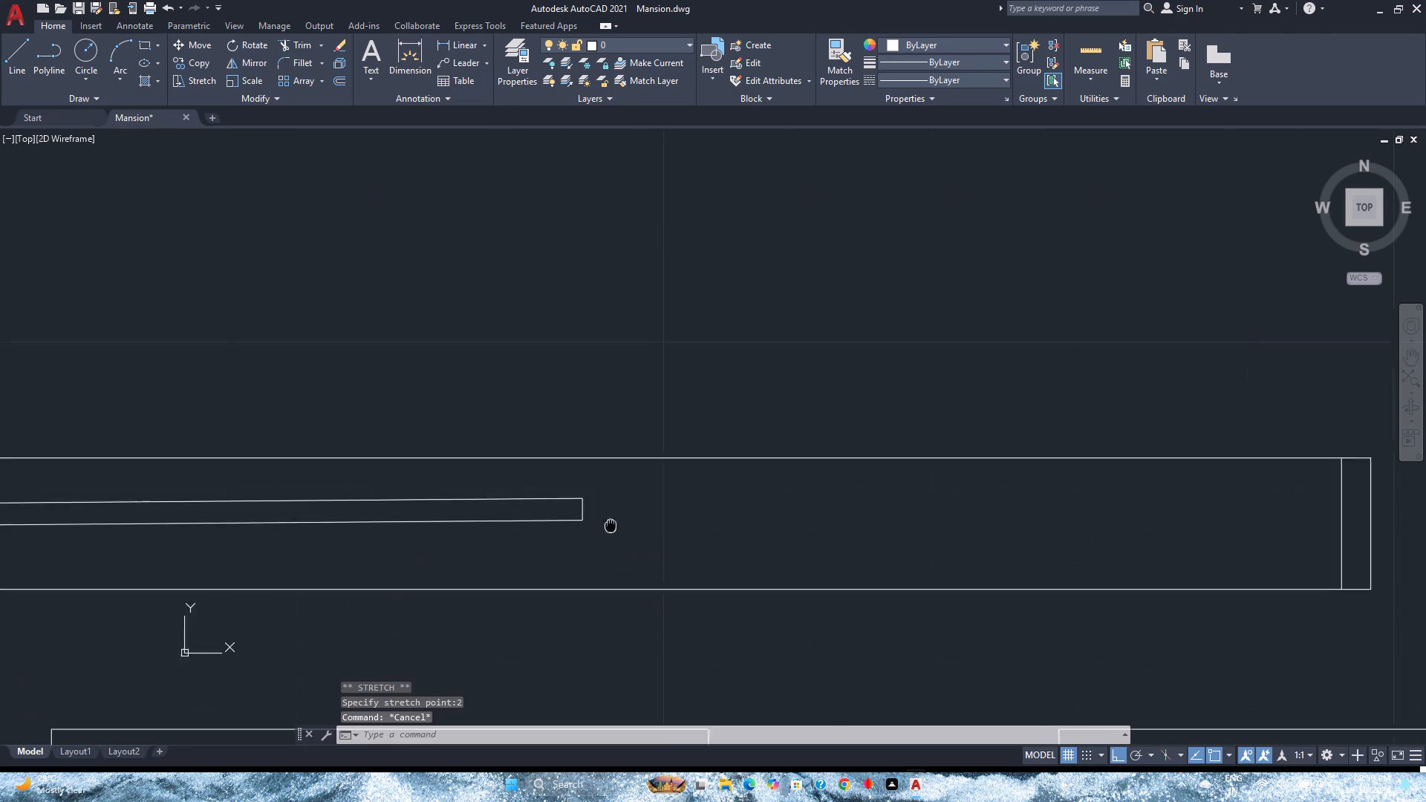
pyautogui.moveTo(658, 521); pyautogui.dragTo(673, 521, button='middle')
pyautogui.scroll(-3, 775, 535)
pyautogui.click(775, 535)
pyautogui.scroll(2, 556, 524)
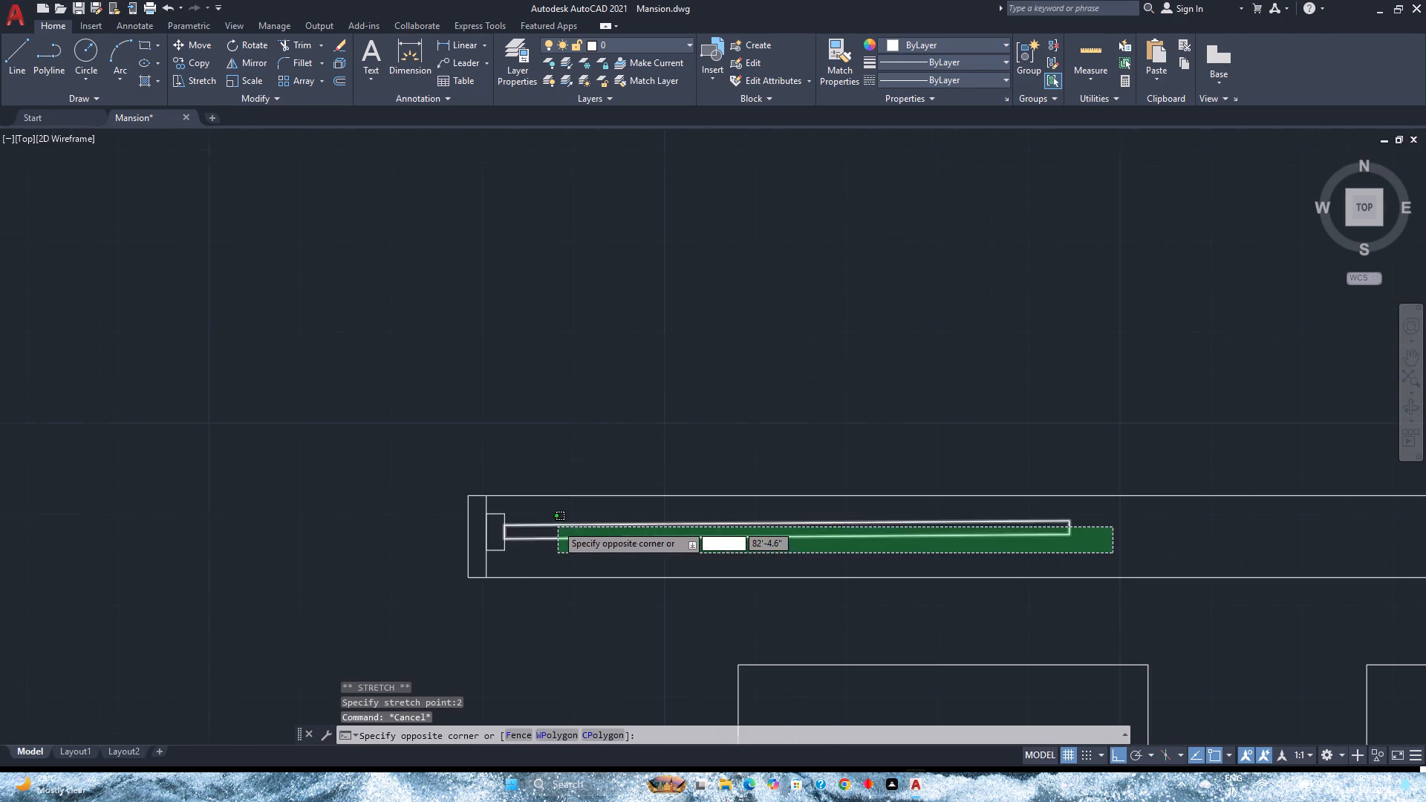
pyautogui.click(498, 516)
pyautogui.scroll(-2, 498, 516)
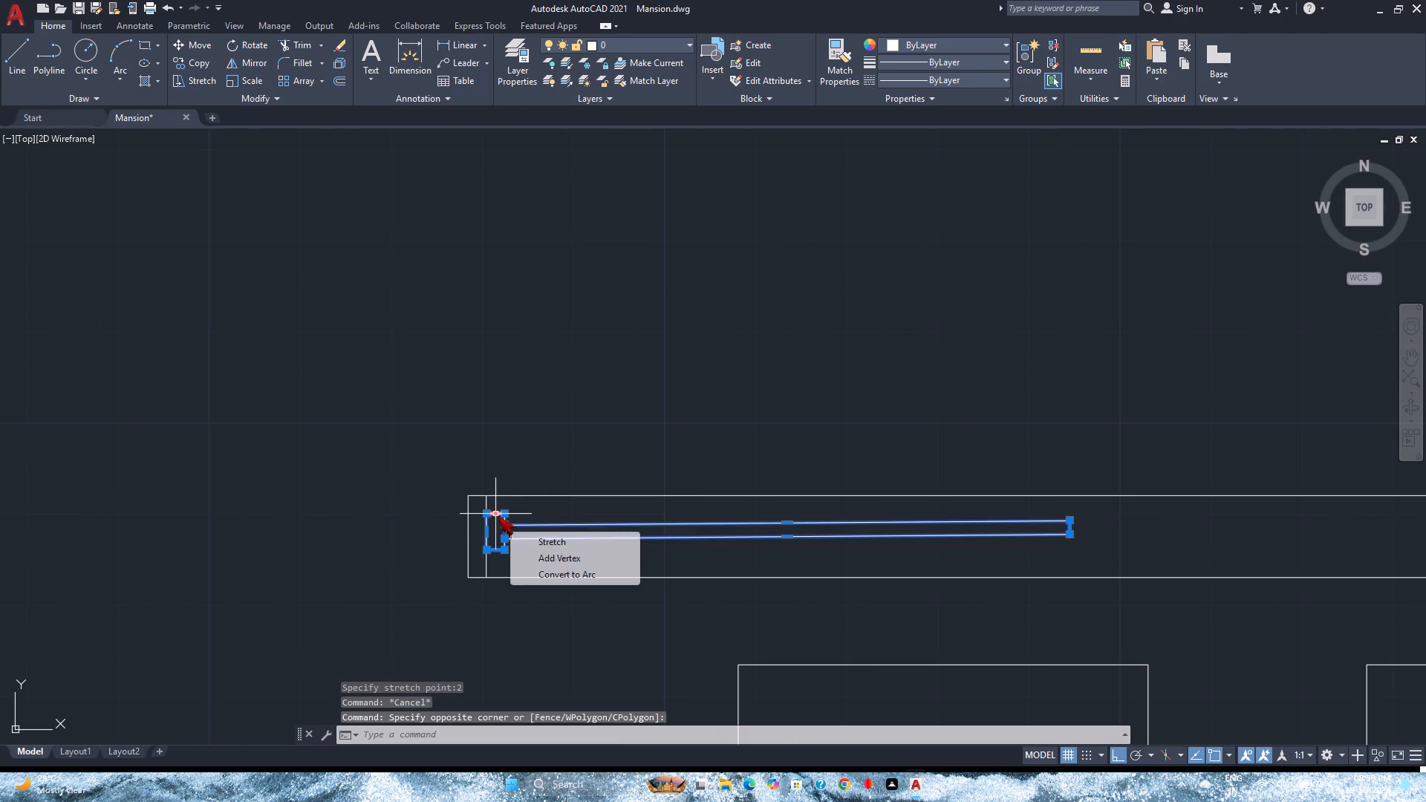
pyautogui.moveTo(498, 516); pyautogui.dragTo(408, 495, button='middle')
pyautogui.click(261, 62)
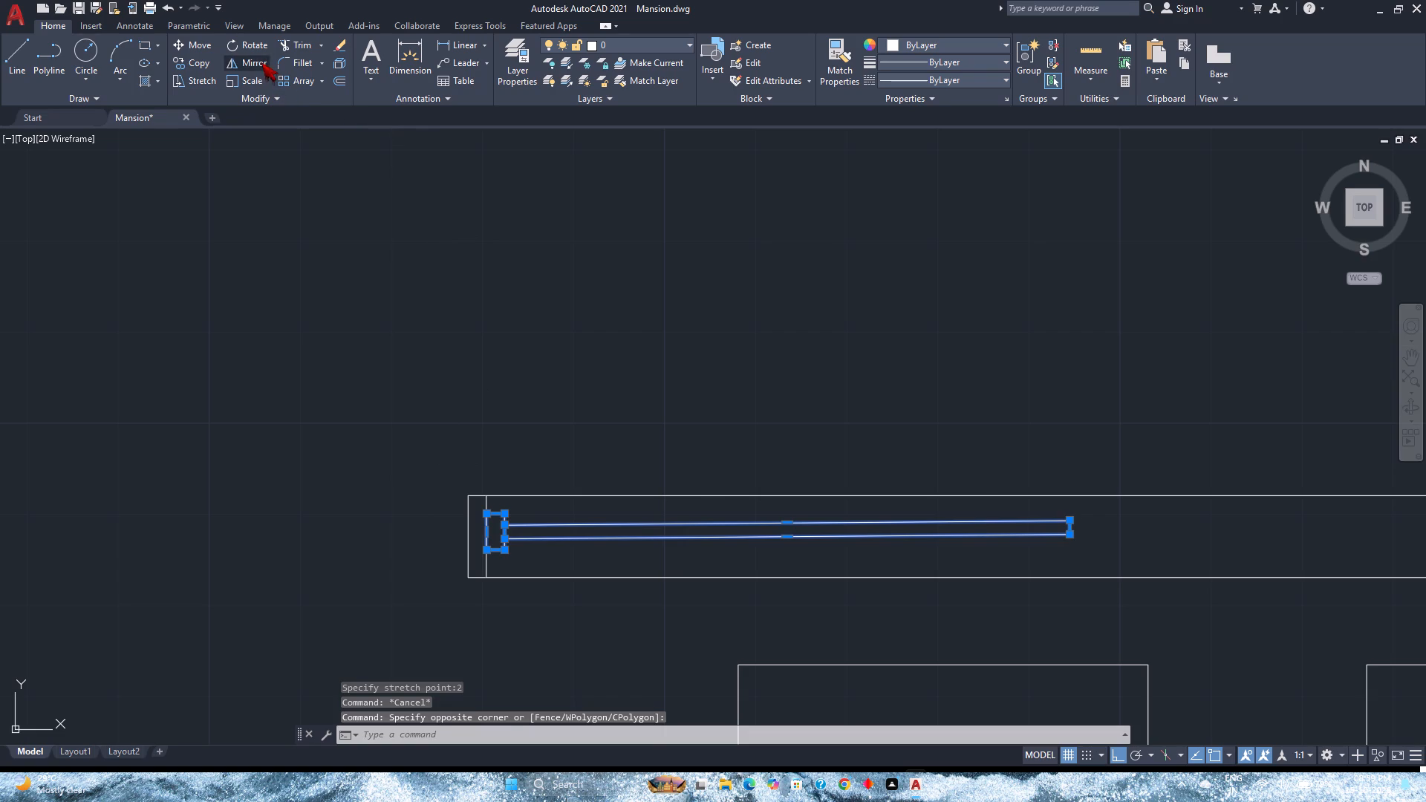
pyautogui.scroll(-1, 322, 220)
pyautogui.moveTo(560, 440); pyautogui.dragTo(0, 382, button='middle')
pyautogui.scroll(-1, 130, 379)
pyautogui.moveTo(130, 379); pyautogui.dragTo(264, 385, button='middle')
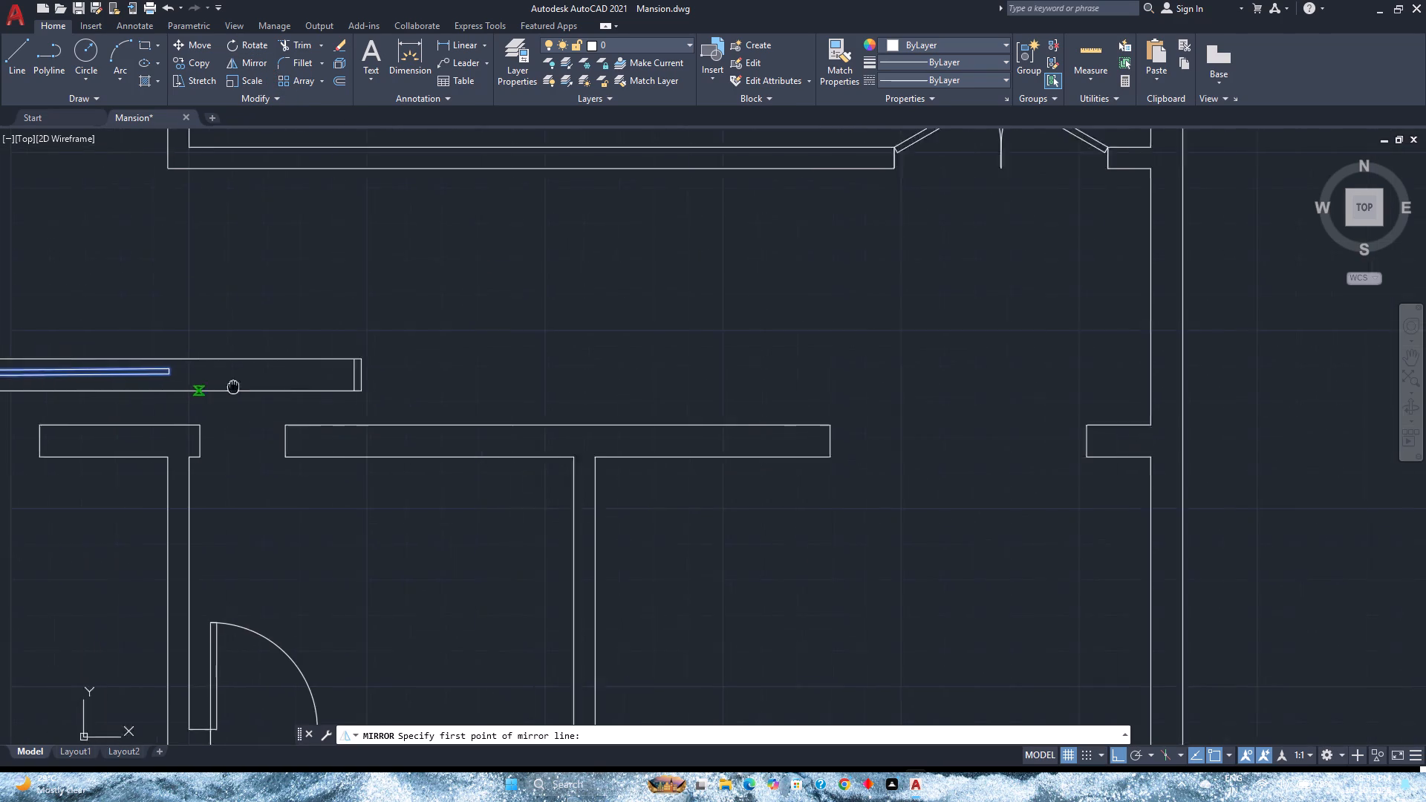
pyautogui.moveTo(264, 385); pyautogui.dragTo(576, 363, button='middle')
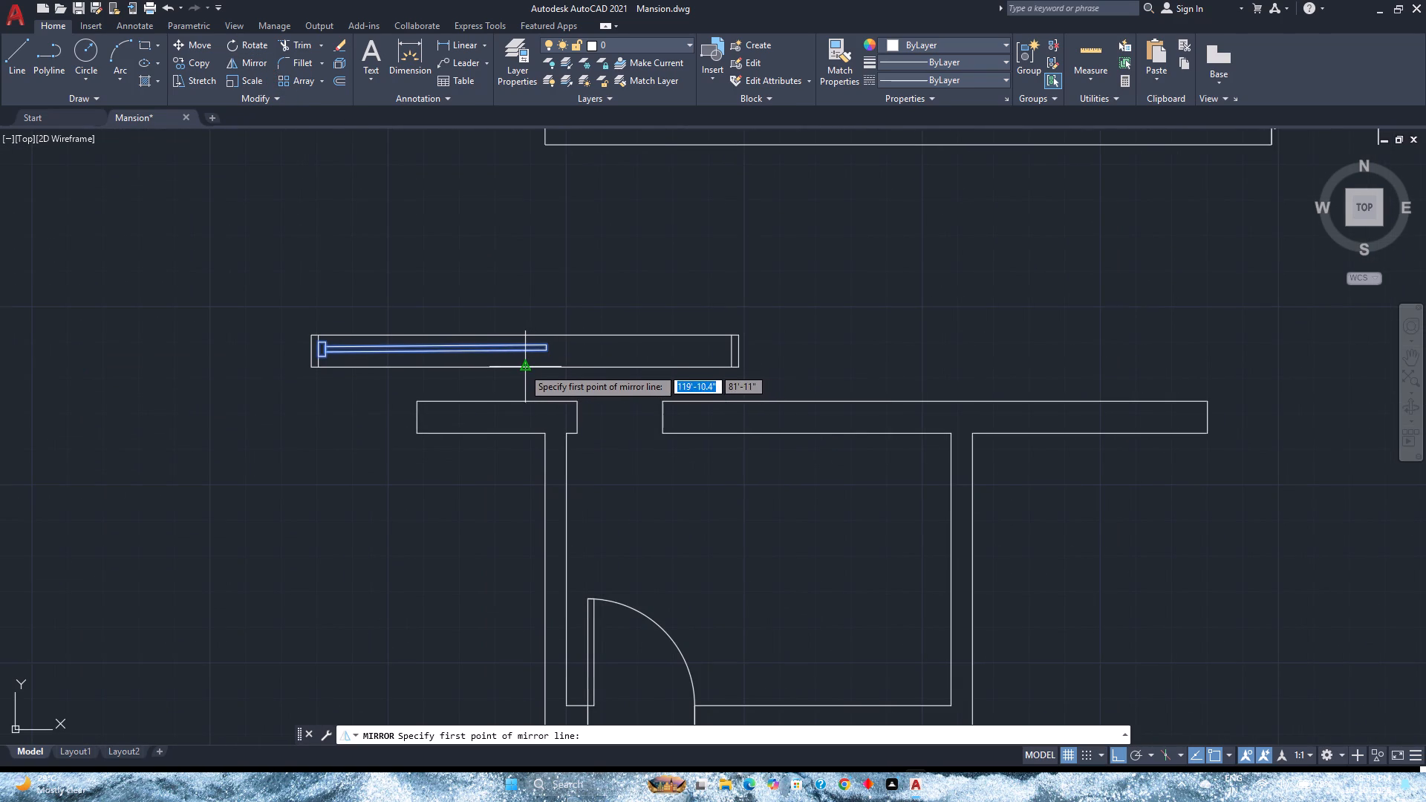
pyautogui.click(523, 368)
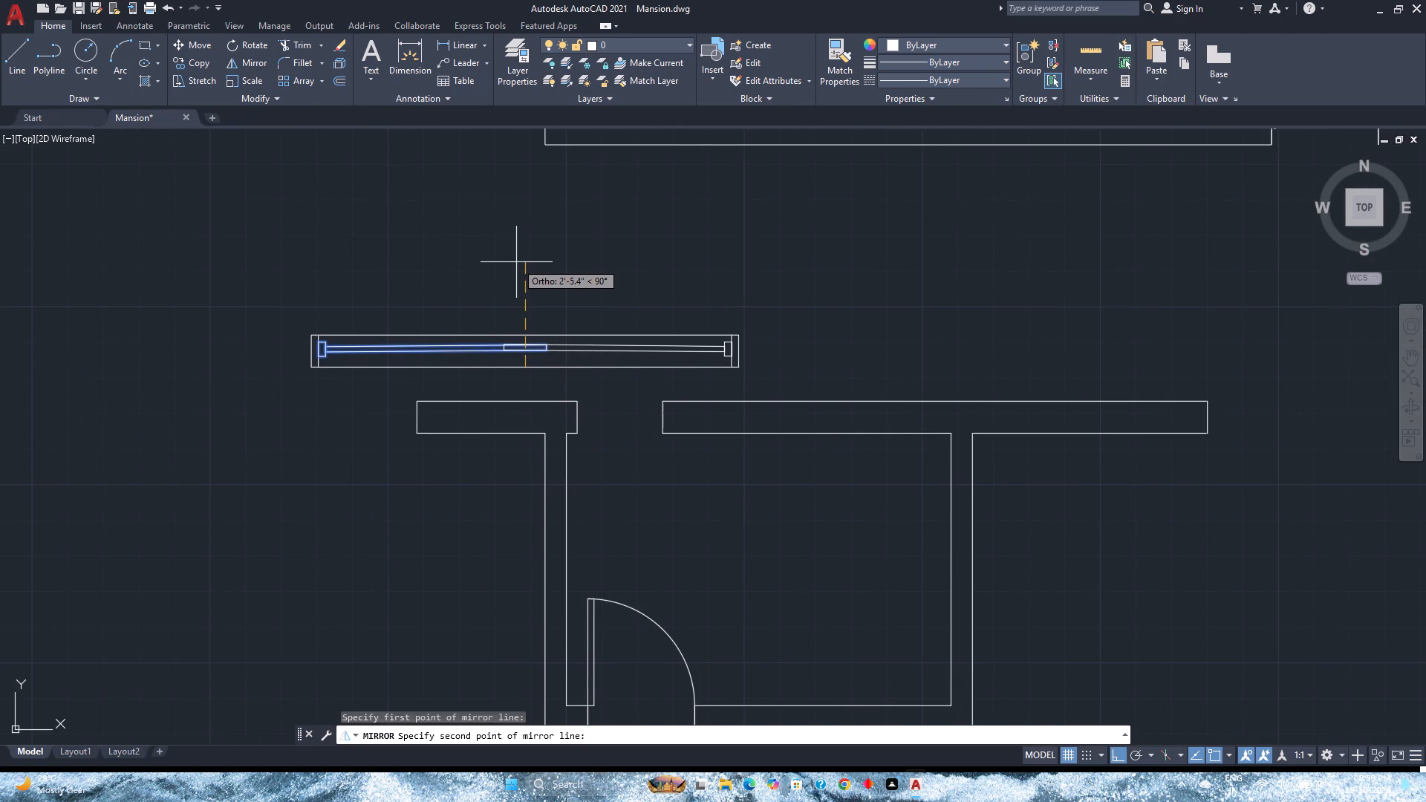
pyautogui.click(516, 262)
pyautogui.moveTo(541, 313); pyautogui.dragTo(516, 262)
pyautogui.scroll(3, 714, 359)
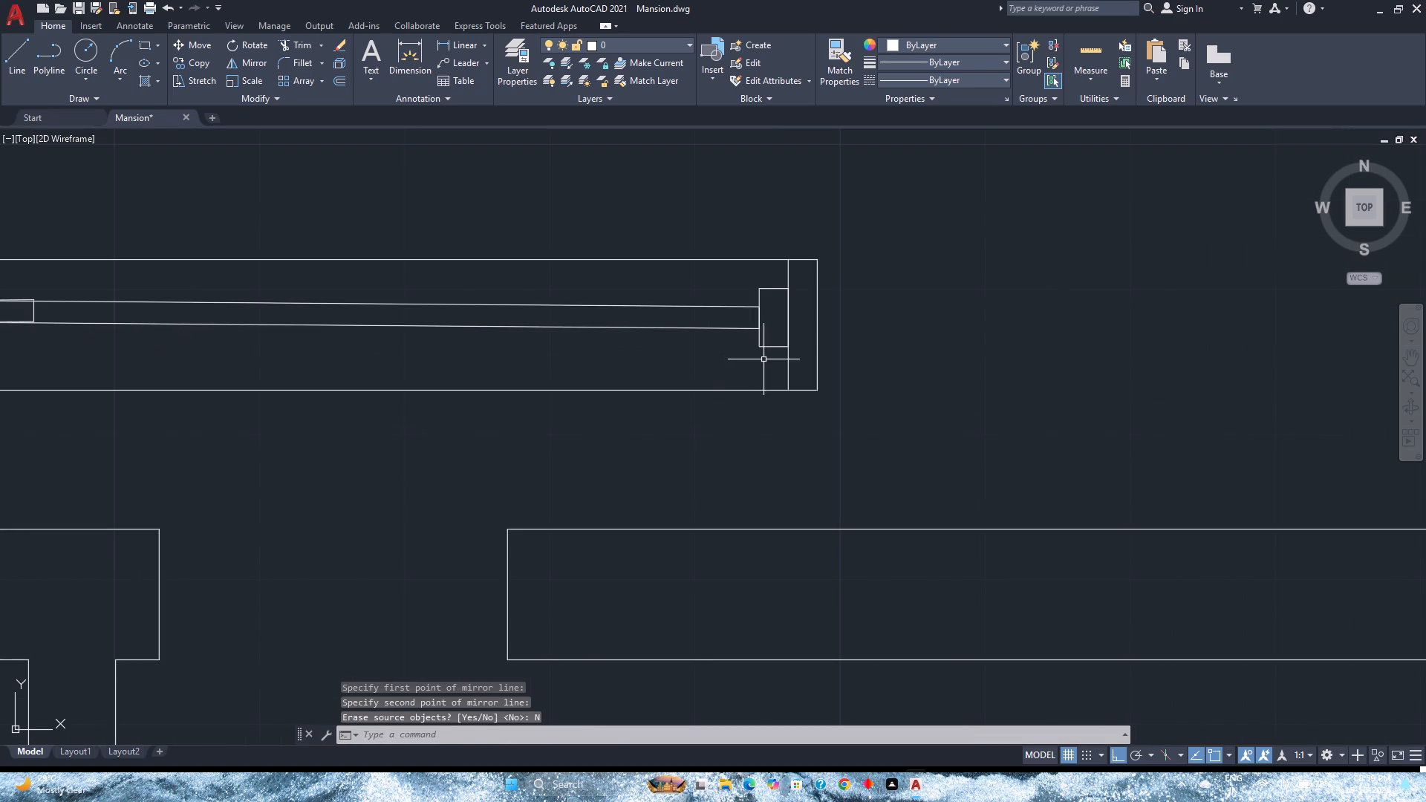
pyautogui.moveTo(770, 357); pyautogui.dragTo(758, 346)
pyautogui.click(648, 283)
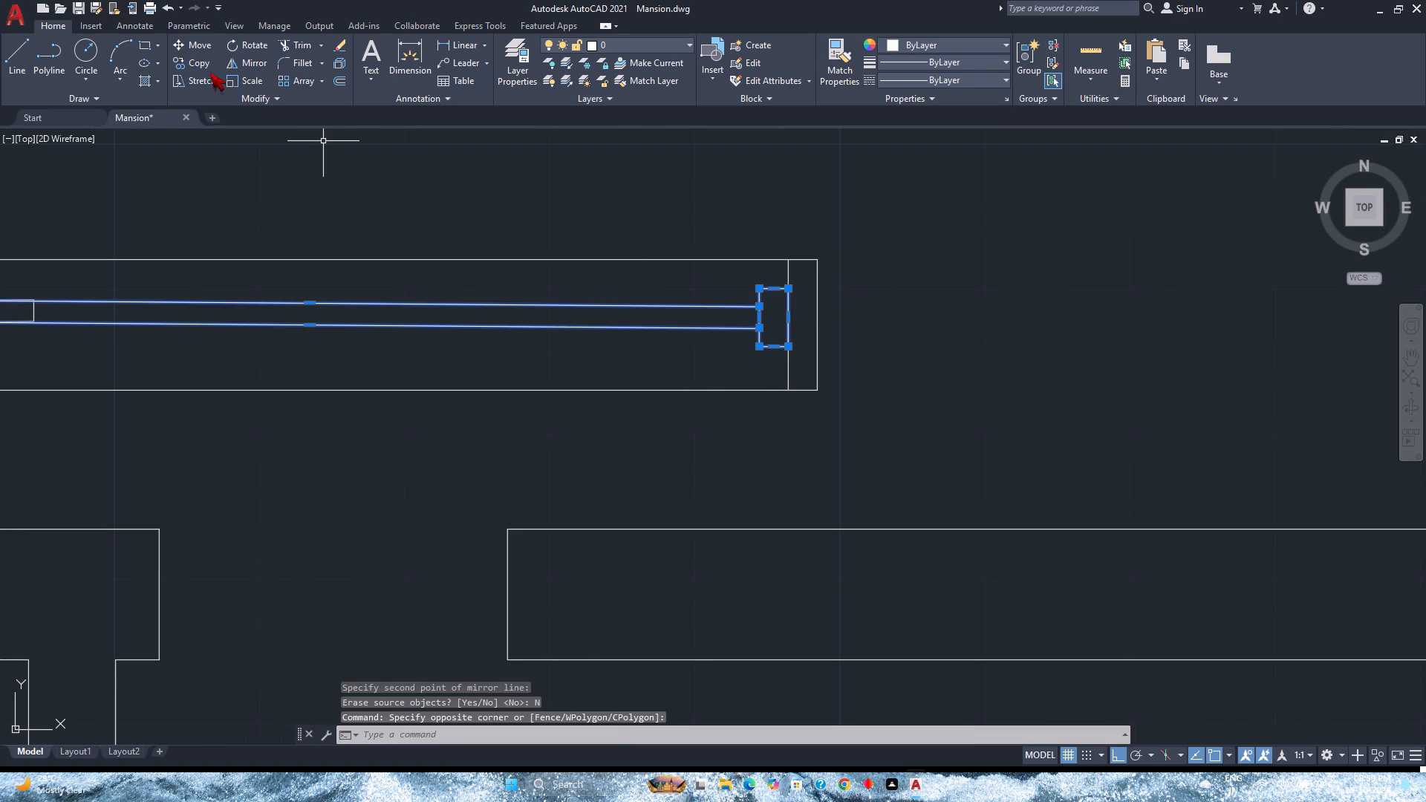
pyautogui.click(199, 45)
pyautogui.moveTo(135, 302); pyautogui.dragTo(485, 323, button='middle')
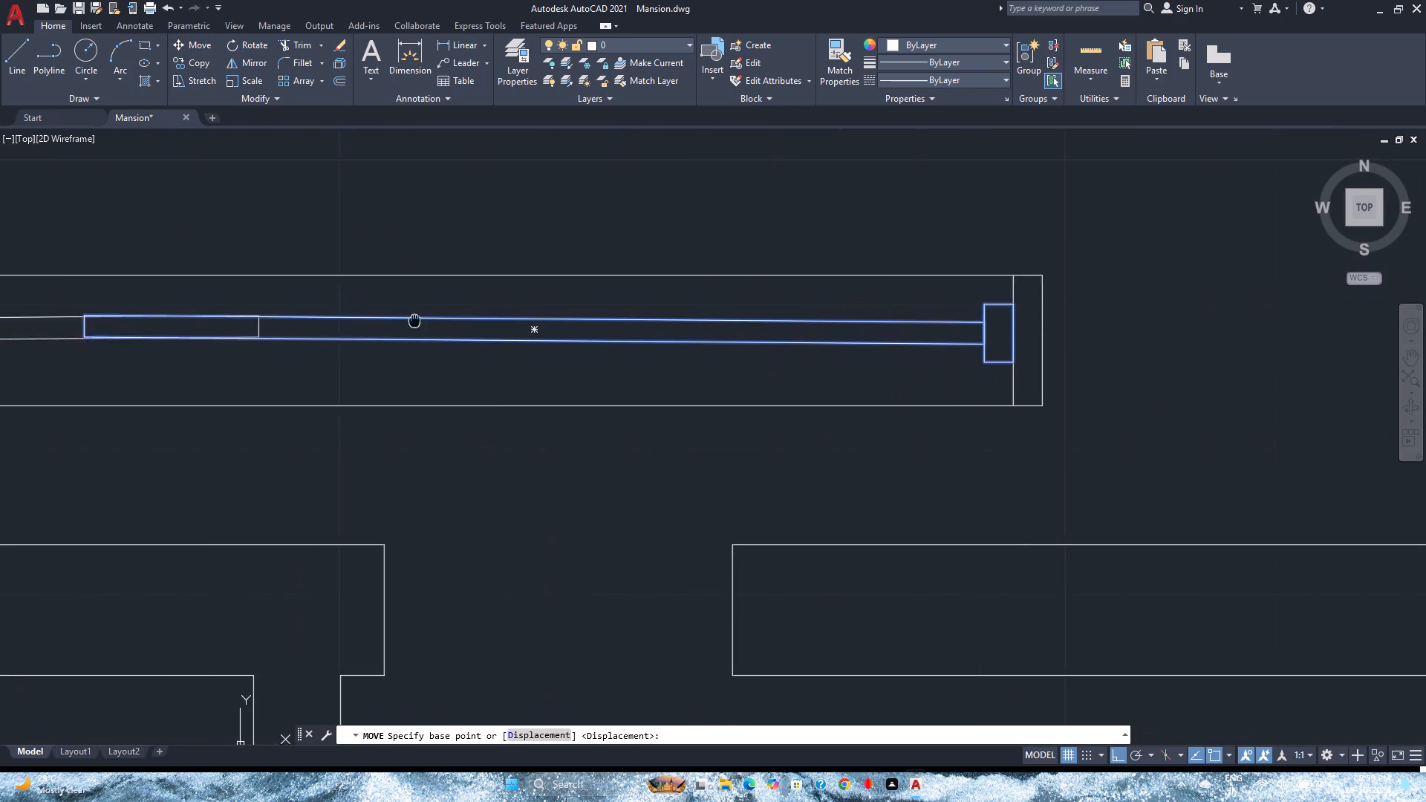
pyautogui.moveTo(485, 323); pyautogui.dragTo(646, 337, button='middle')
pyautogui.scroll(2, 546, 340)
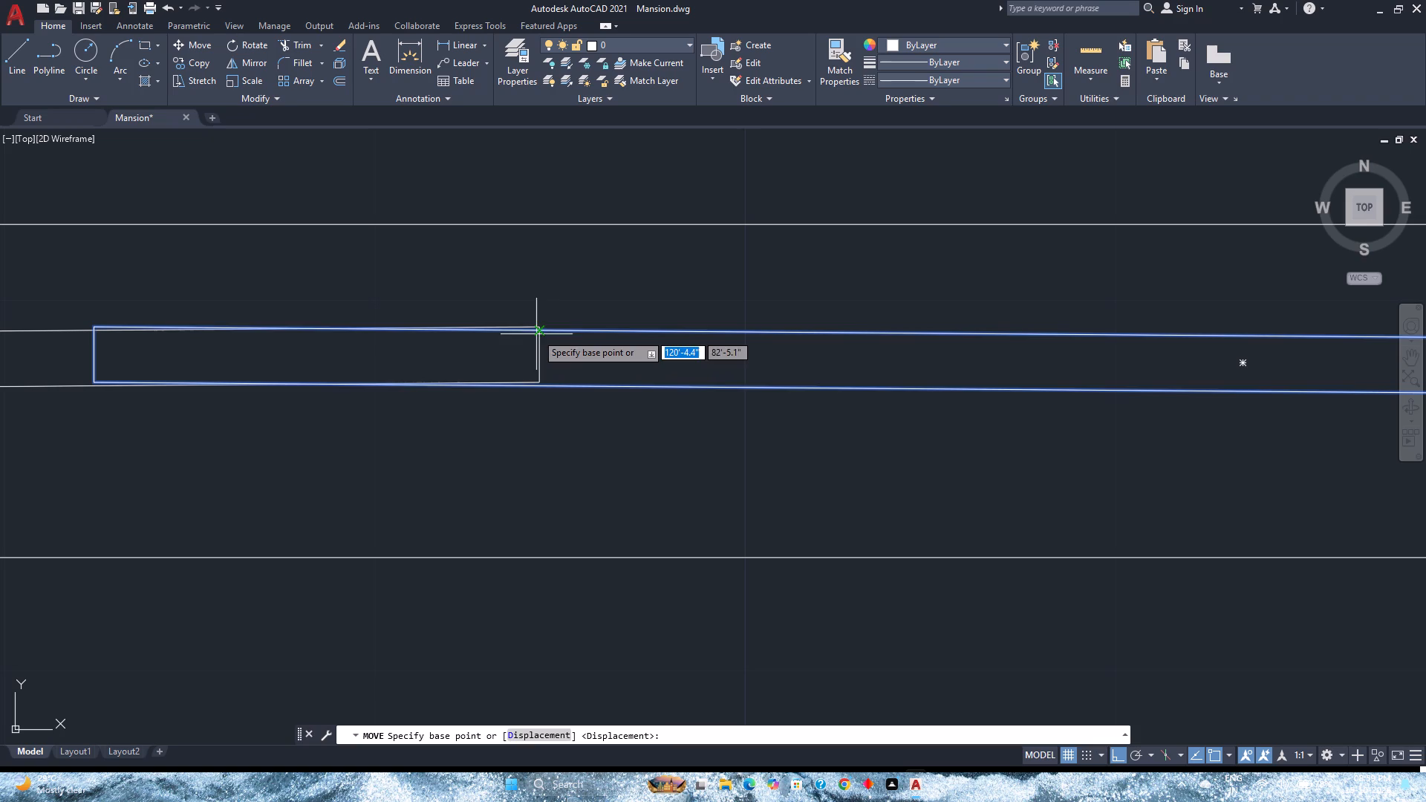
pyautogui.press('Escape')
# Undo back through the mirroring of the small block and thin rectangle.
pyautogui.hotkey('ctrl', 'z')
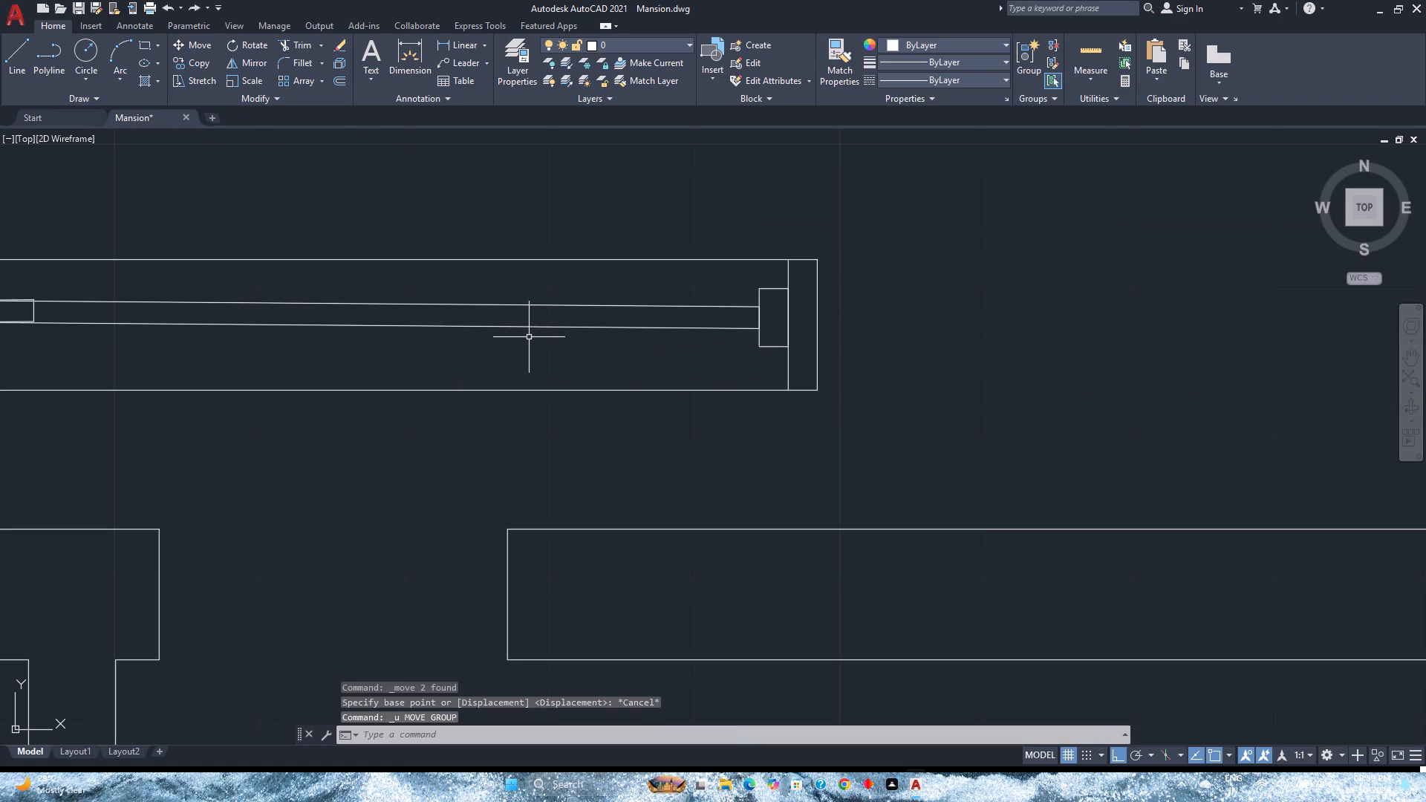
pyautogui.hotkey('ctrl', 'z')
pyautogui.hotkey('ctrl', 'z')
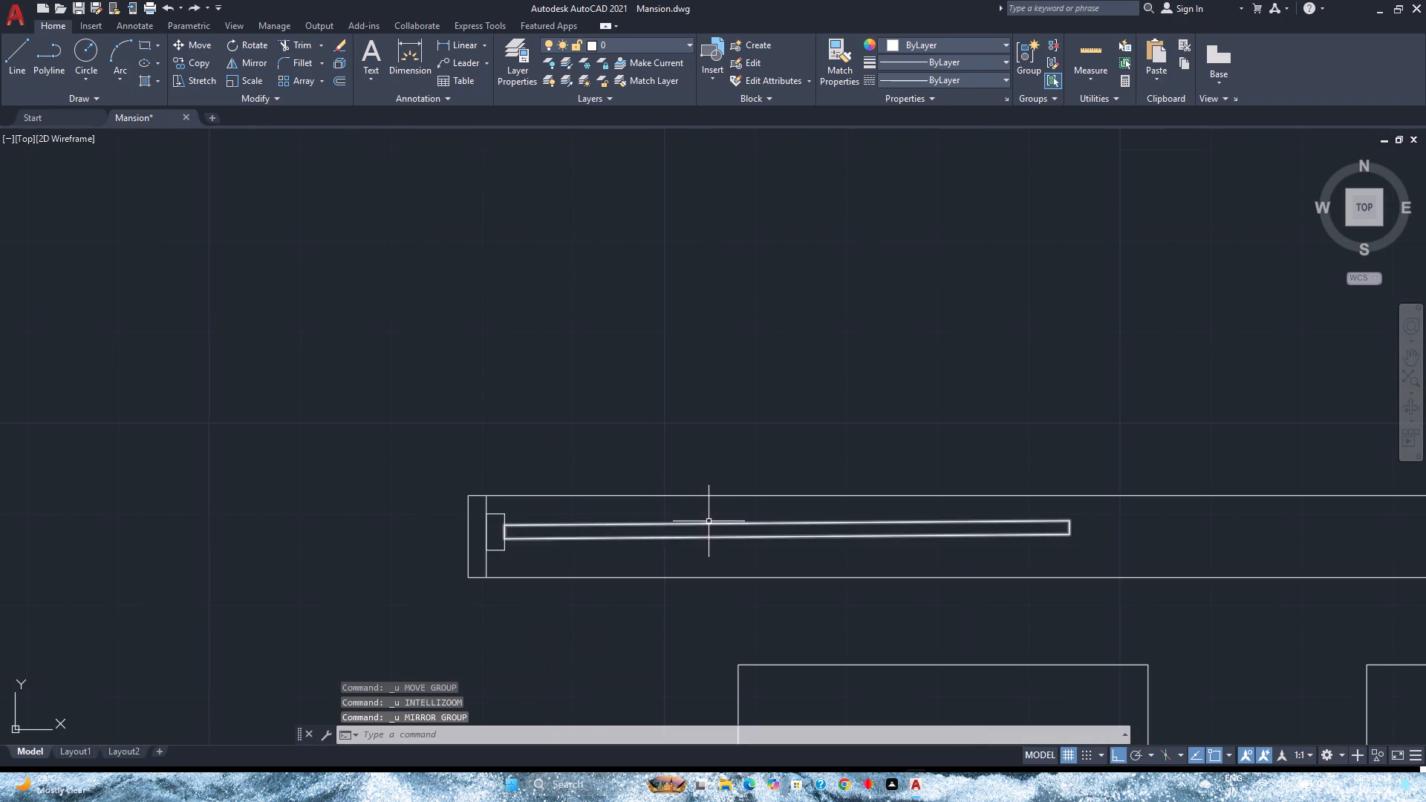
# Delete the slightly slanted thin 1.5" rectangle attached to the small block inside the frame.
pyautogui.scroll(3, 498, 532)
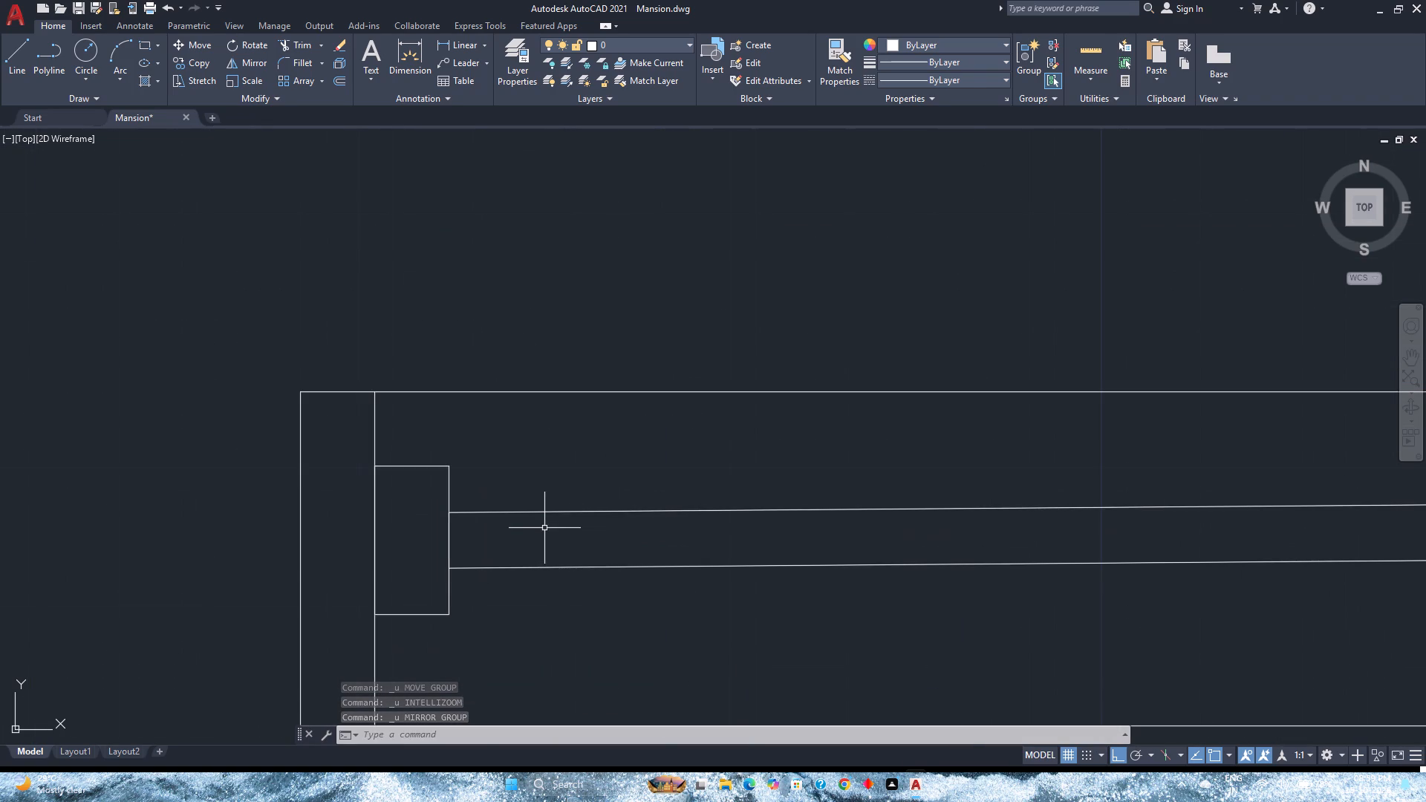
pyautogui.click(593, 577)
pyautogui.click(548, 457)
pyautogui.press('Delete')
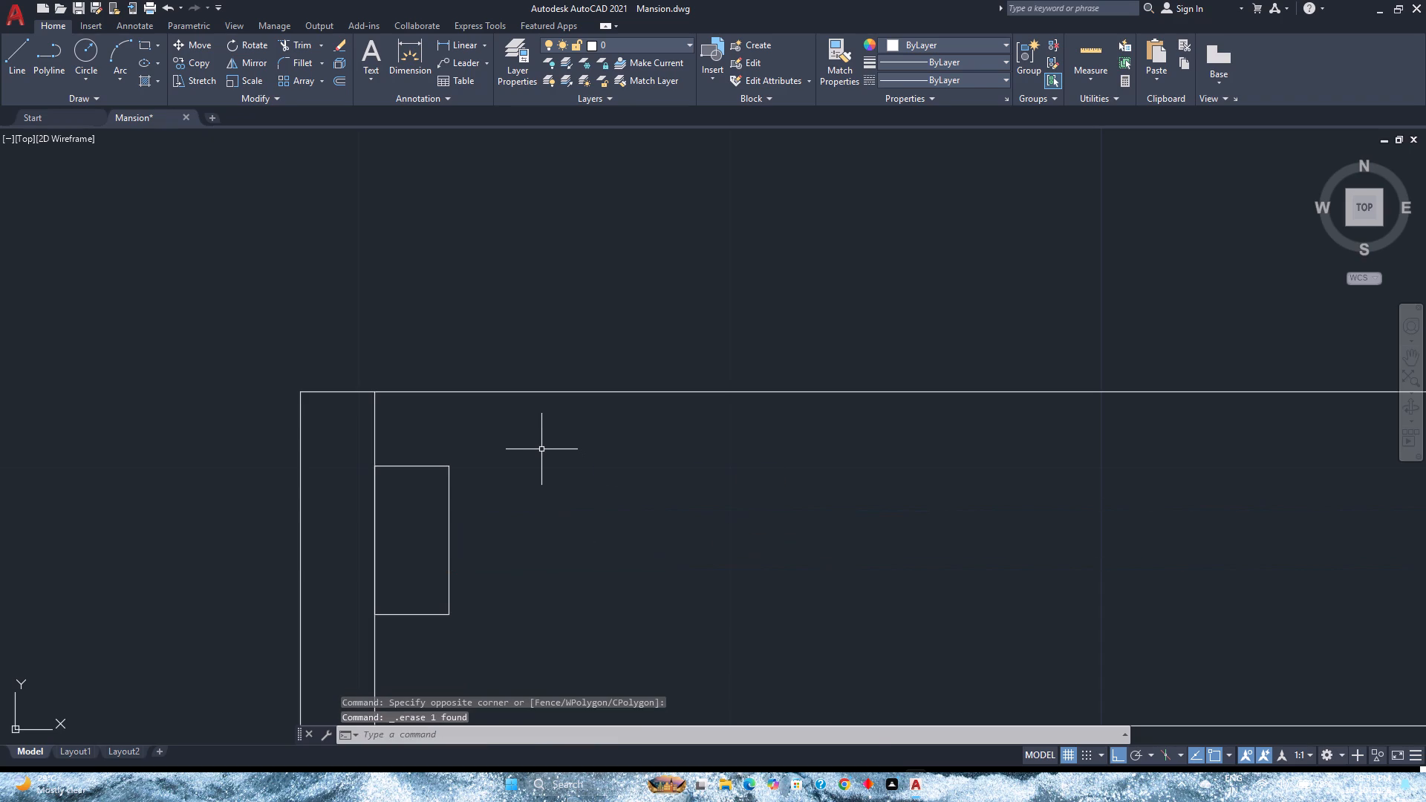
# Draw a 5'2" by 1" rectangle in the free space above the frame.
pyautogui.scroll(-2, 541, 449)
pyautogui.moveTo(541, 449); pyautogui.dragTo(242, 417, button='middle')
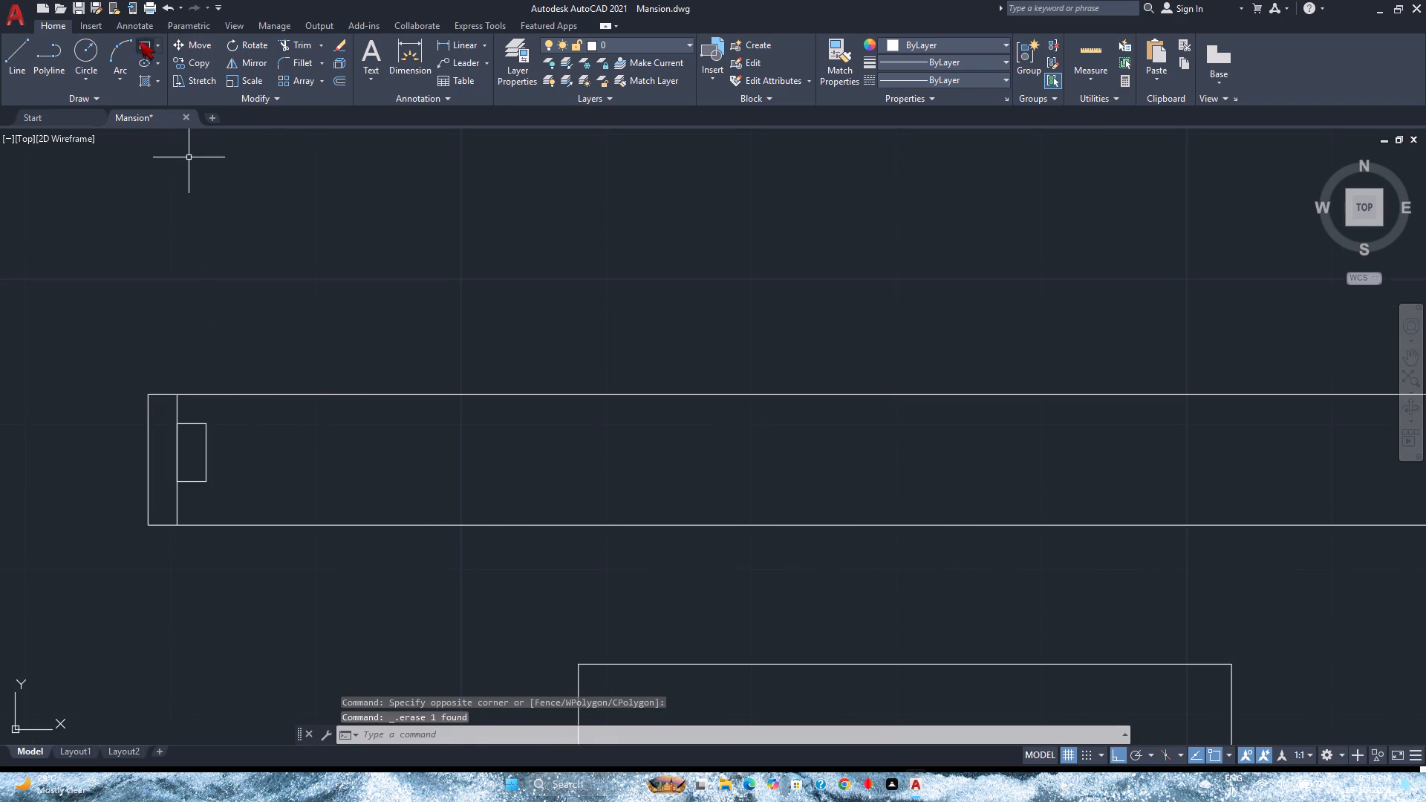
pyautogui.click(138, 48)
pyautogui.scroll(-2, 231, 335)
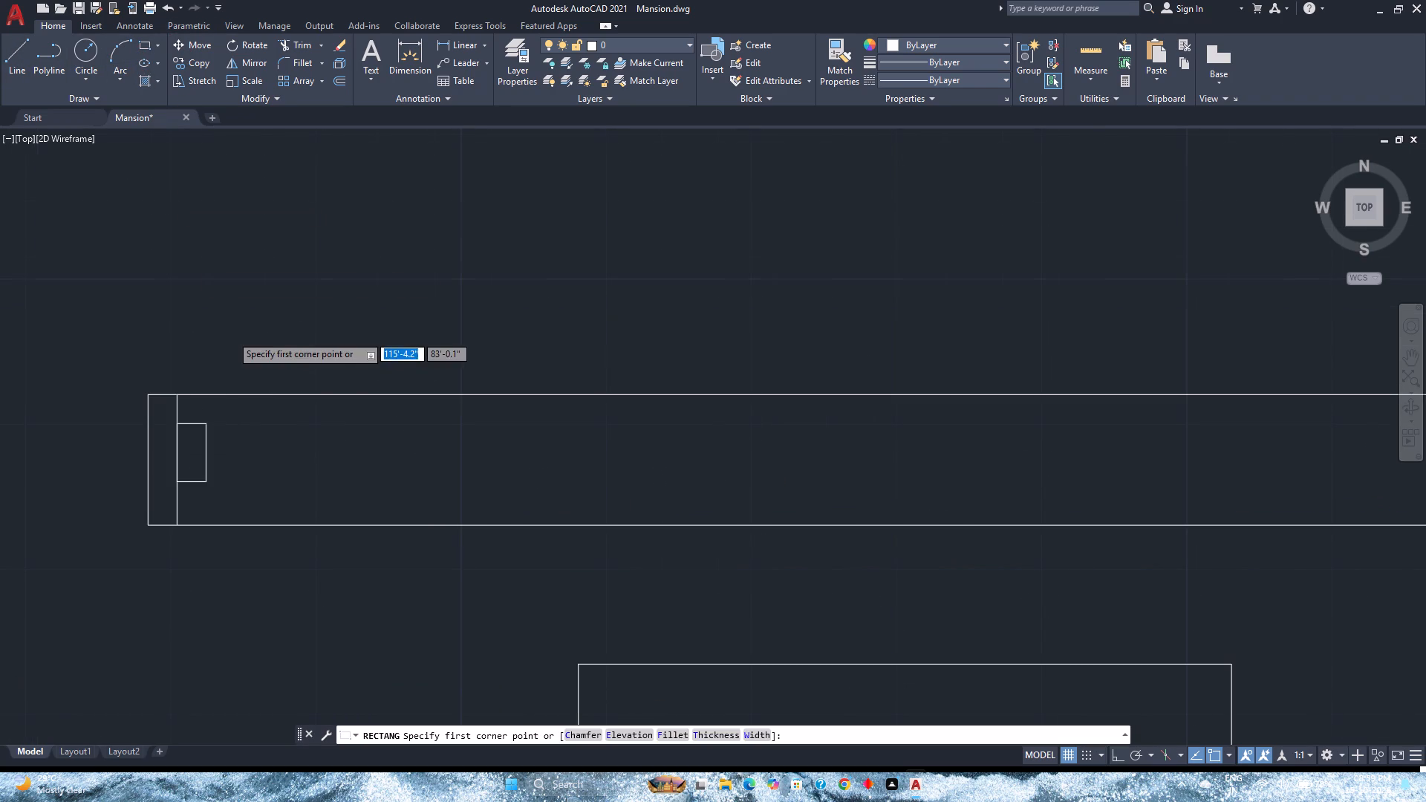
pyautogui.moveTo(230, 334); pyautogui.dragTo(219, 440, button='middle')
pyautogui.click(592, 423)
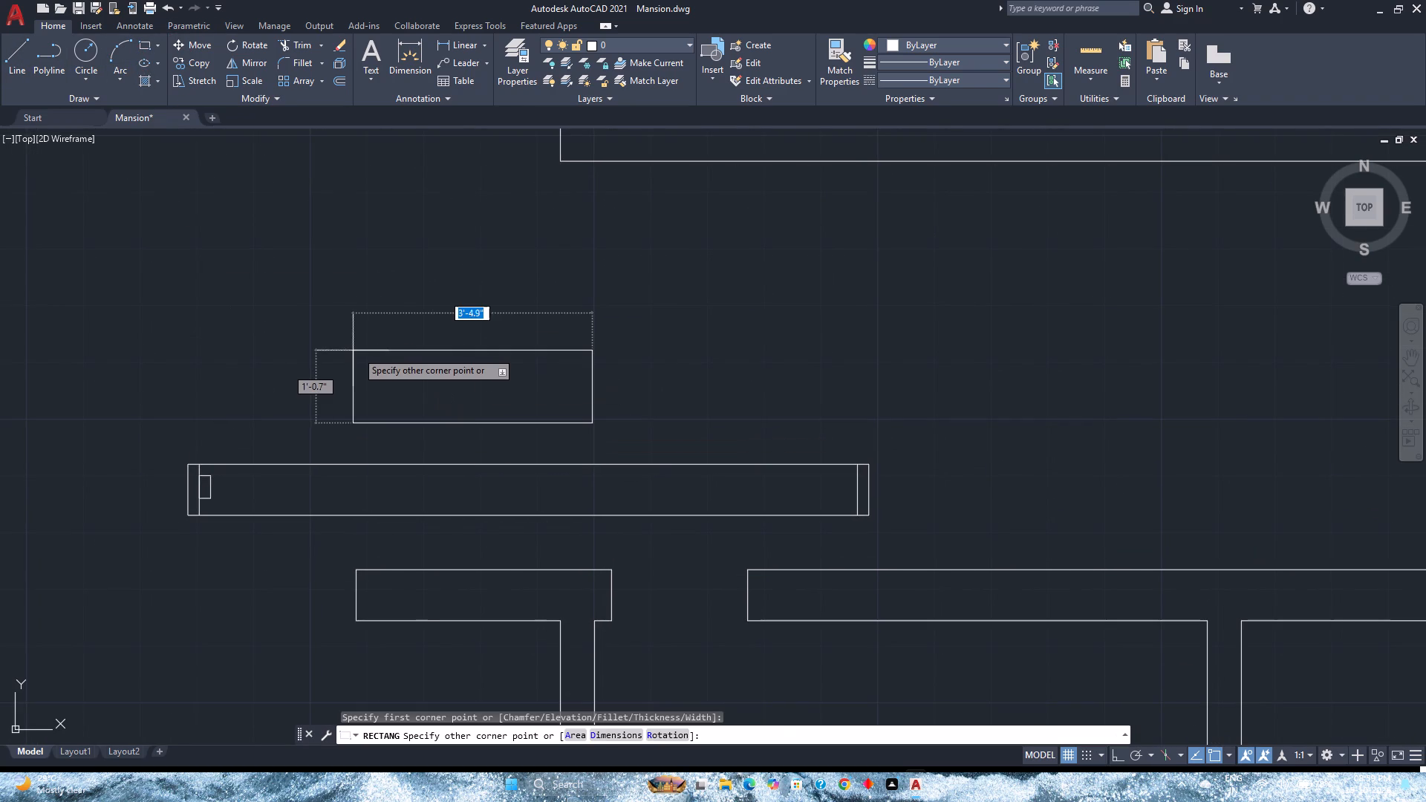
pyautogui.write("5'")
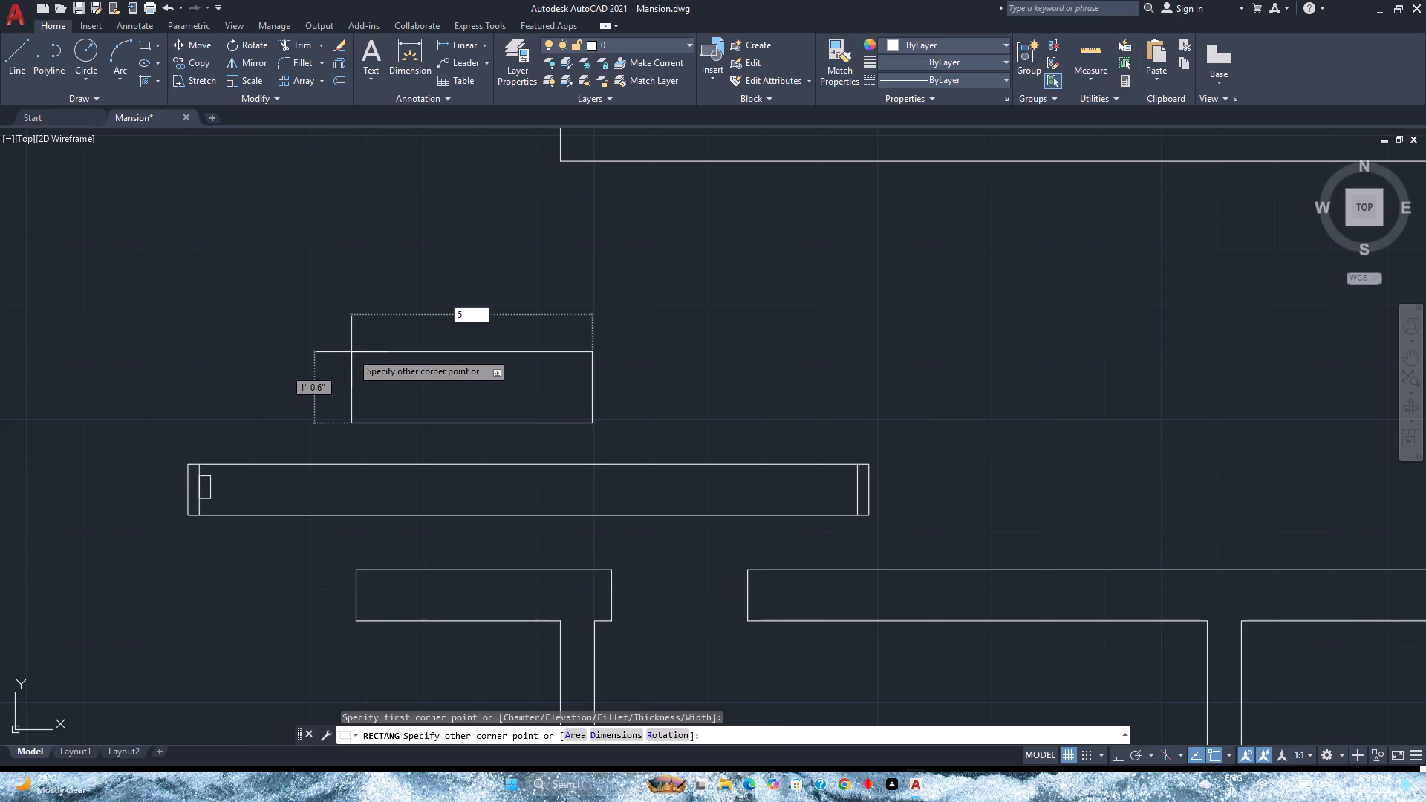
pyautogui.press('2')
pyautogui.press(',')
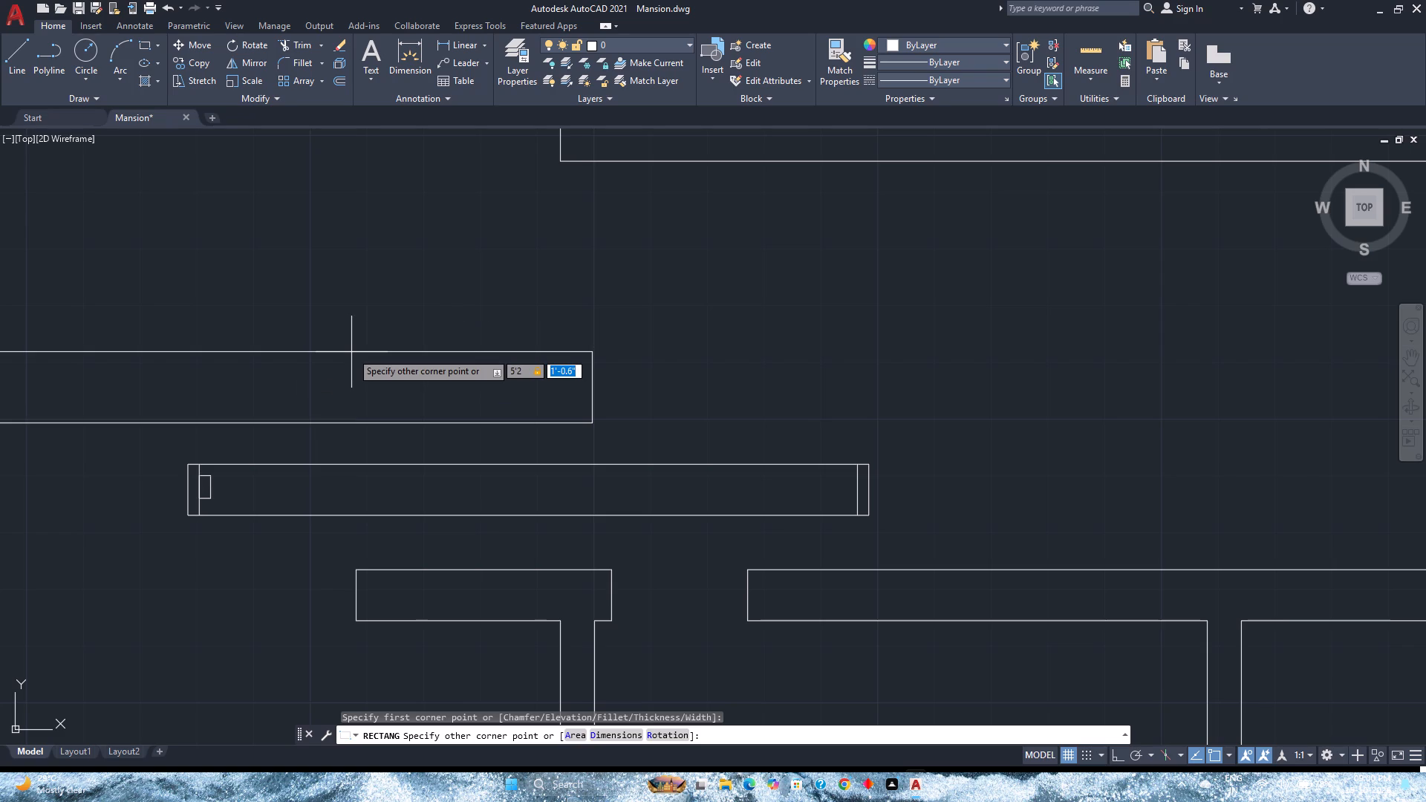
pyautogui.press('1')
pyautogui.press('Return')
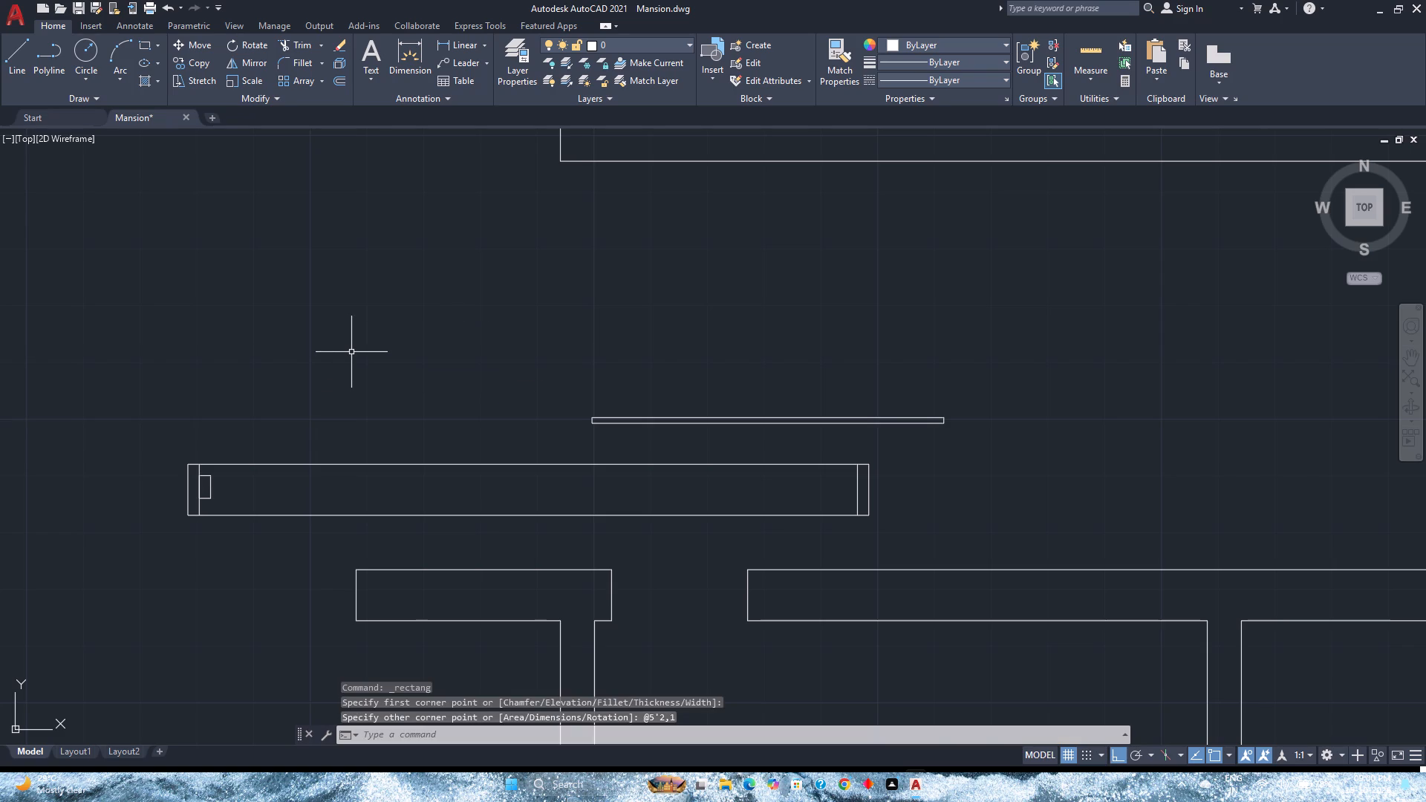
# Move the 5'2" by 1" rectangle by its left end's midpoint to the midpoint of the small block's right edge.
pyautogui.click(614, 441)
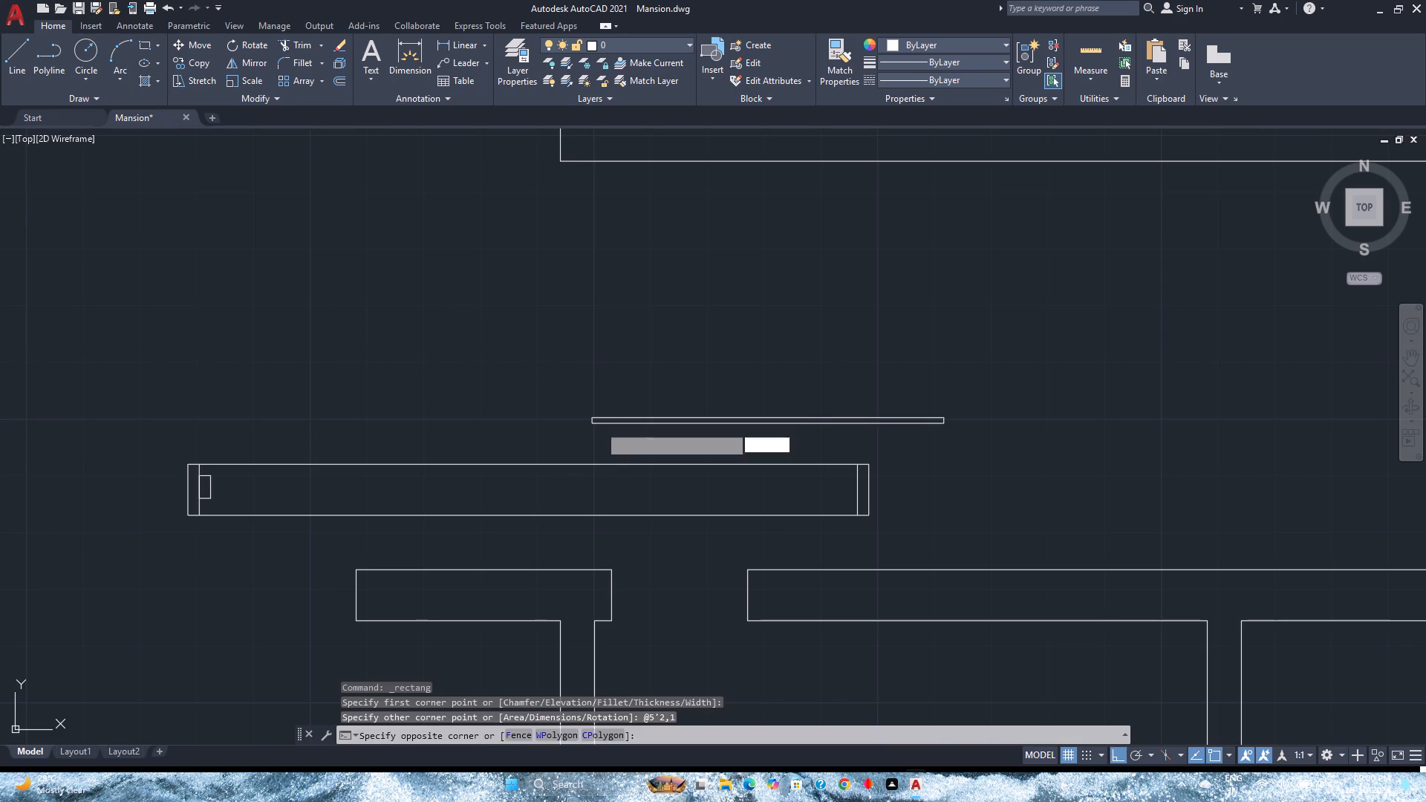
pyautogui.click(569, 402)
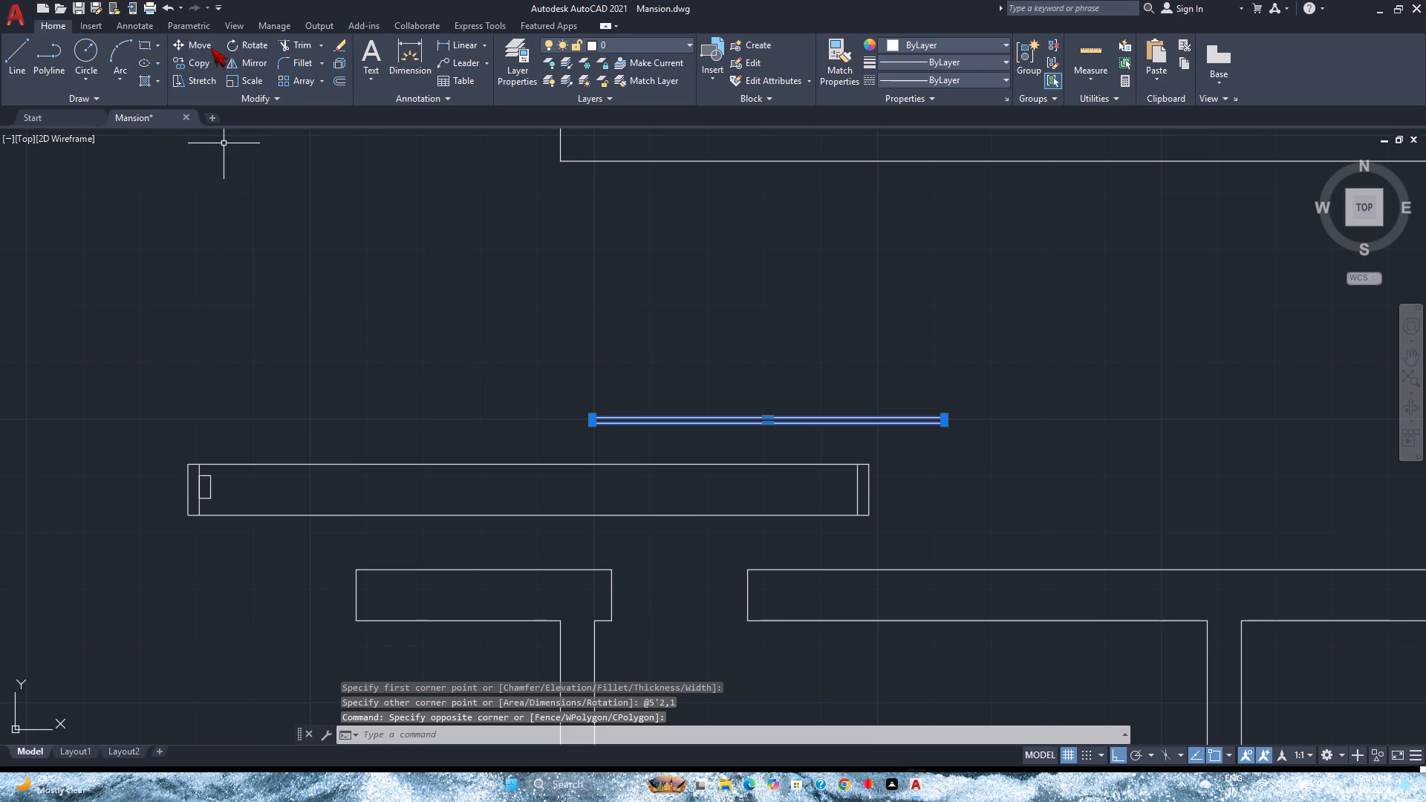
pyautogui.click(211, 48)
pyautogui.scroll(6, 589, 405)
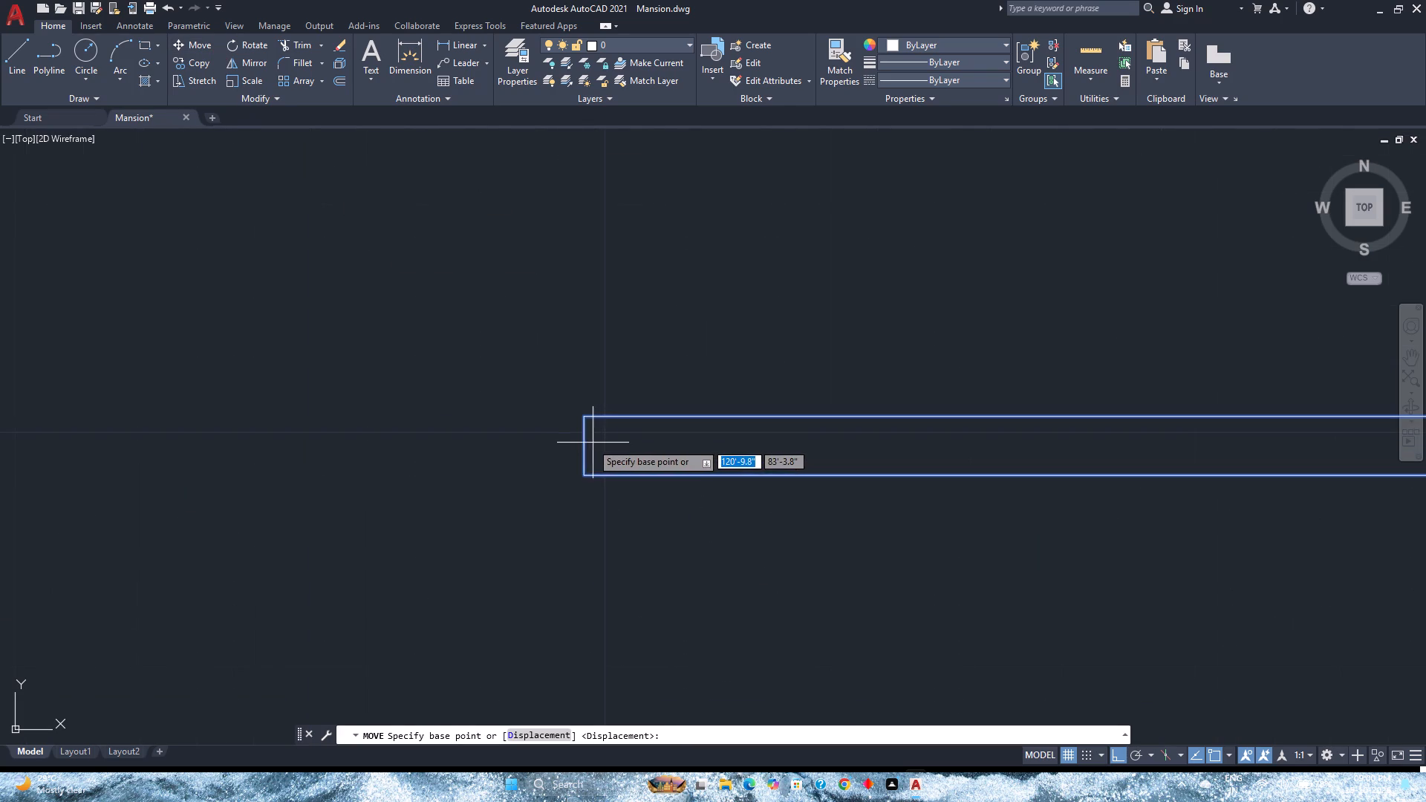
pyautogui.click(584, 443)
pyautogui.scroll(-13, 584, 443)
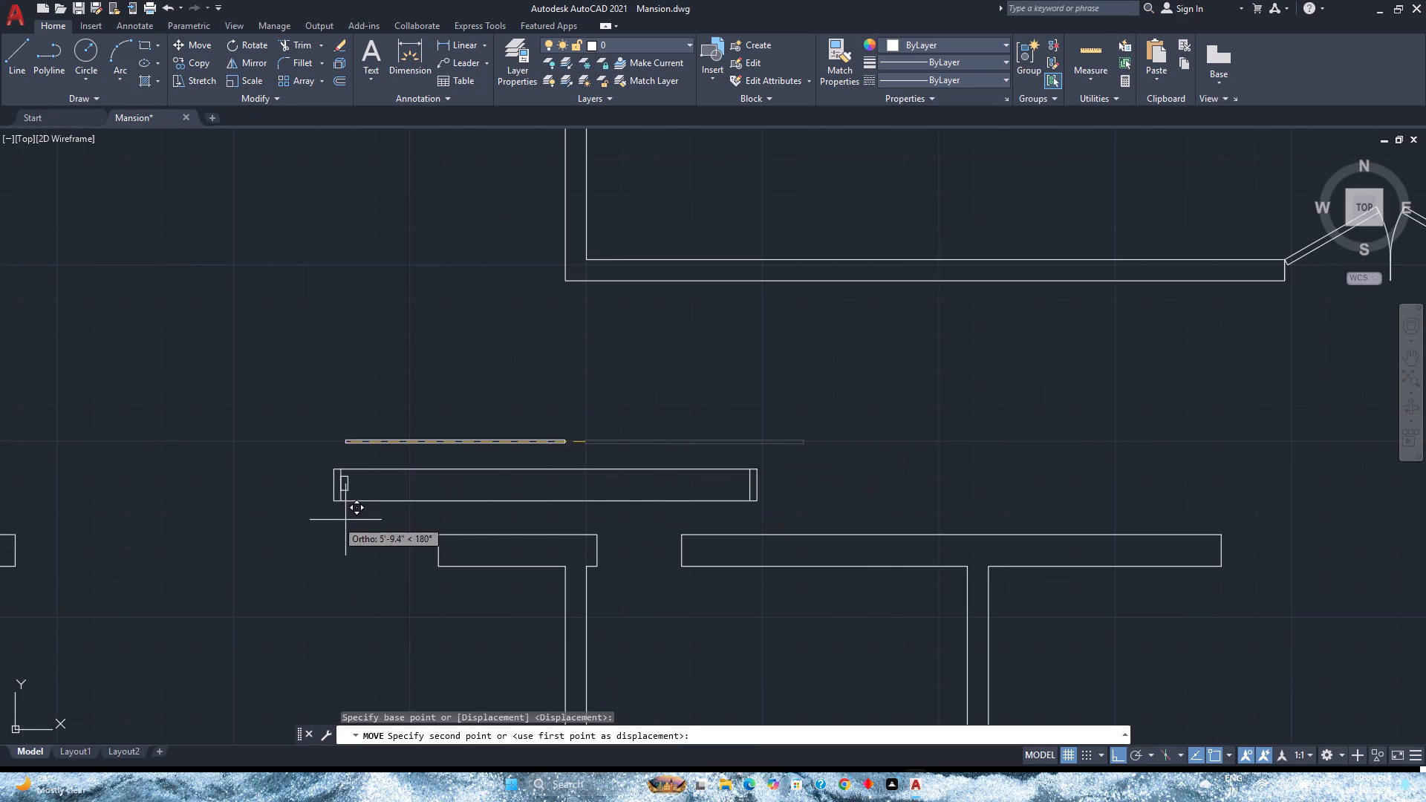
pyautogui.scroll(6, 342, 483)
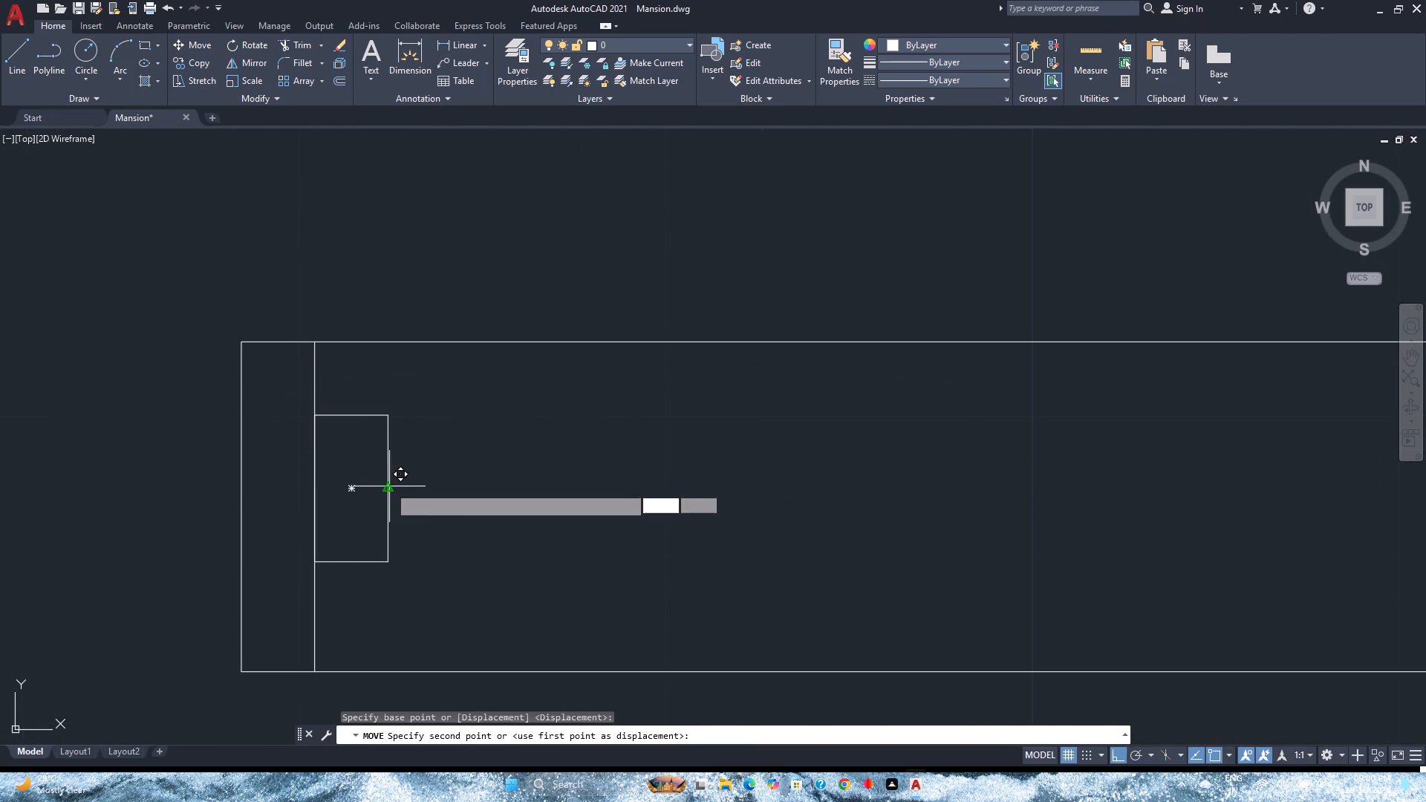
pyautogui.click(389, 486)
# Mirror the small block and 5'2" by 1" rectangle about a vertical line from the frame's bottom midpoint, entering 90 and keeping the originals.
pyautogui.scroll(-3, 389, 486)
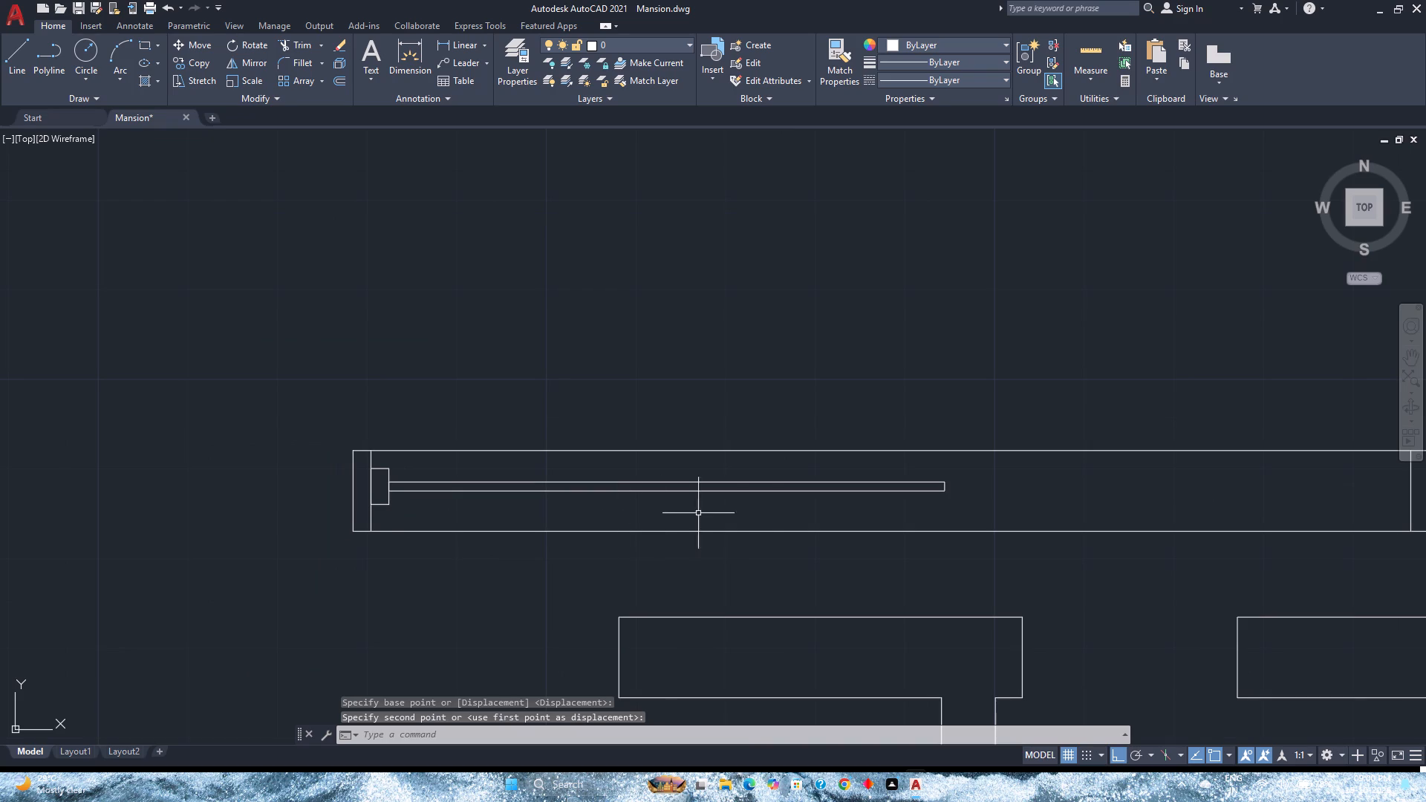
pyautogui.middleClick(800, 506)
pyautogui.click(530, 518)
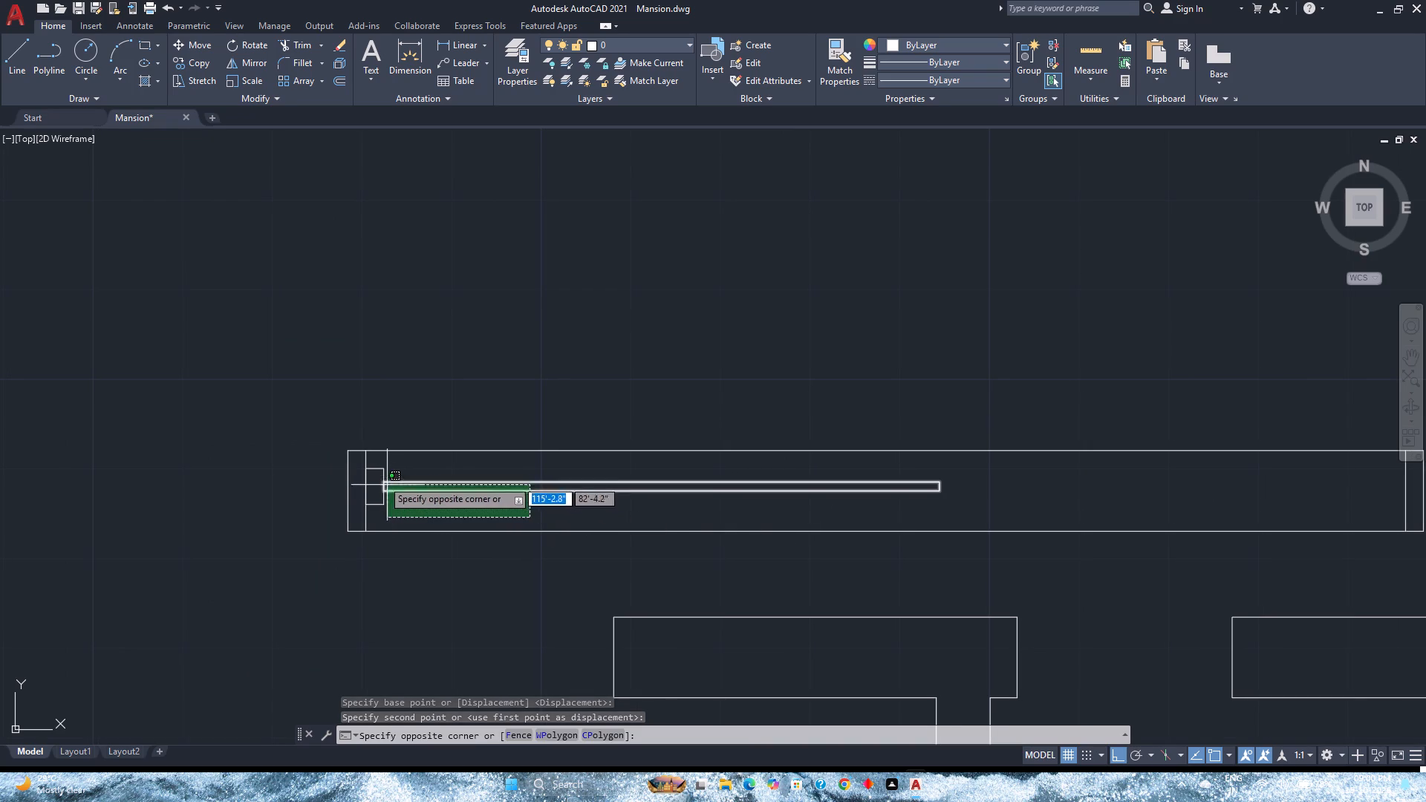
pyautogui.click(377, 472)
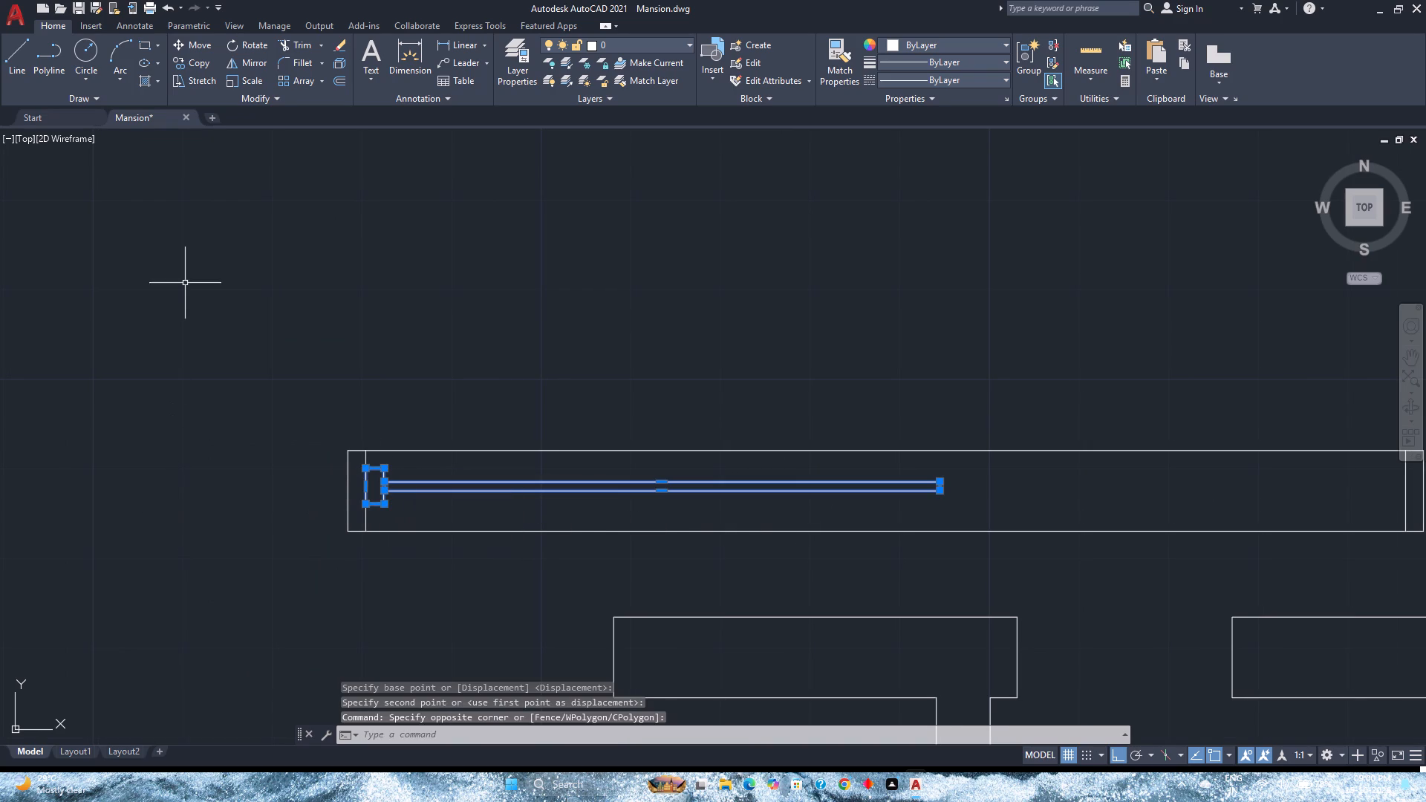
pyautogui.click(244, 61)
pyautogui.scroll(-2, 460, 362)
pyautogui.moveTo(460, 362); pyautogui.dragTo(450, 362, button='middle')
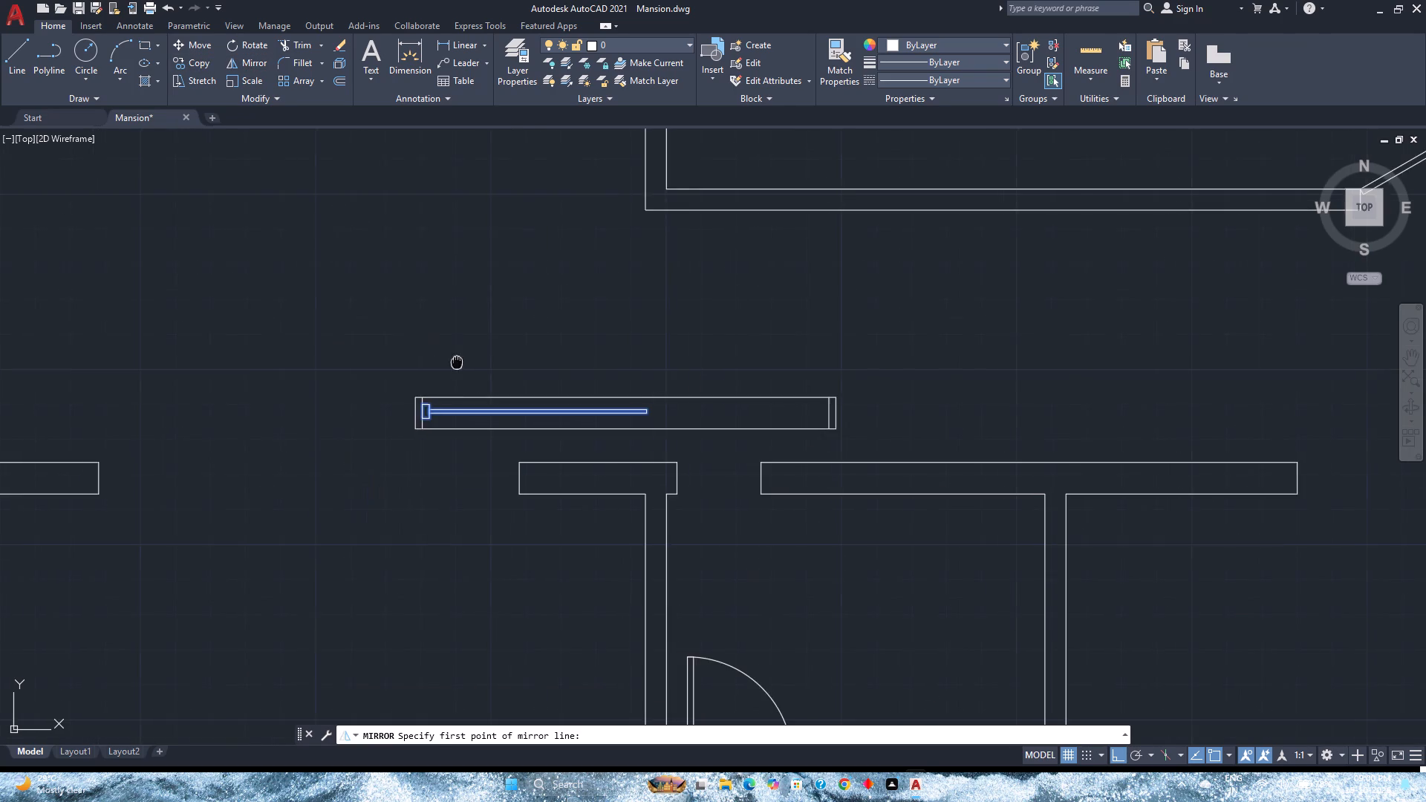
pyautogui.moveTo(450, 362); pyautogui.dragTo(313, 368, button='middle')
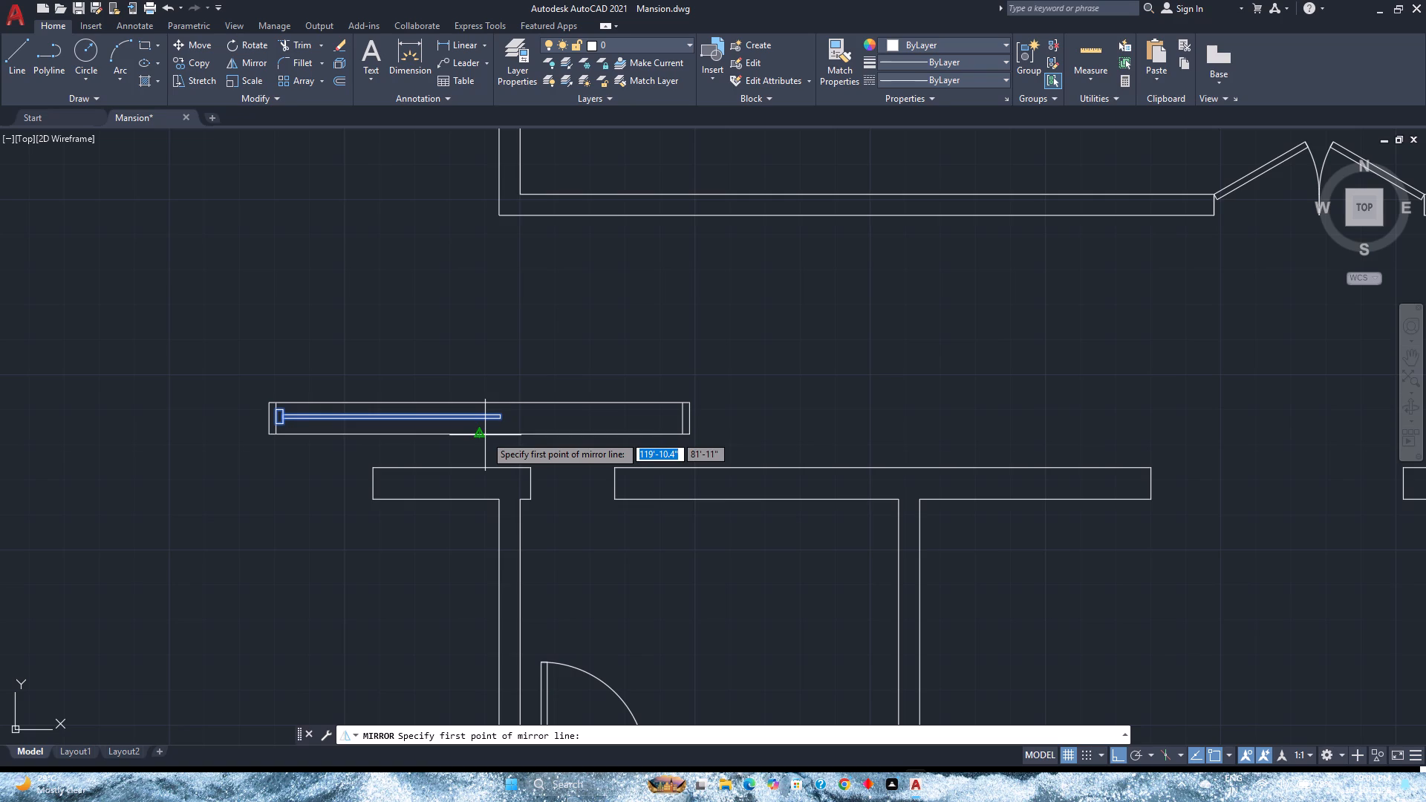
pyautogui.click(482, 434)
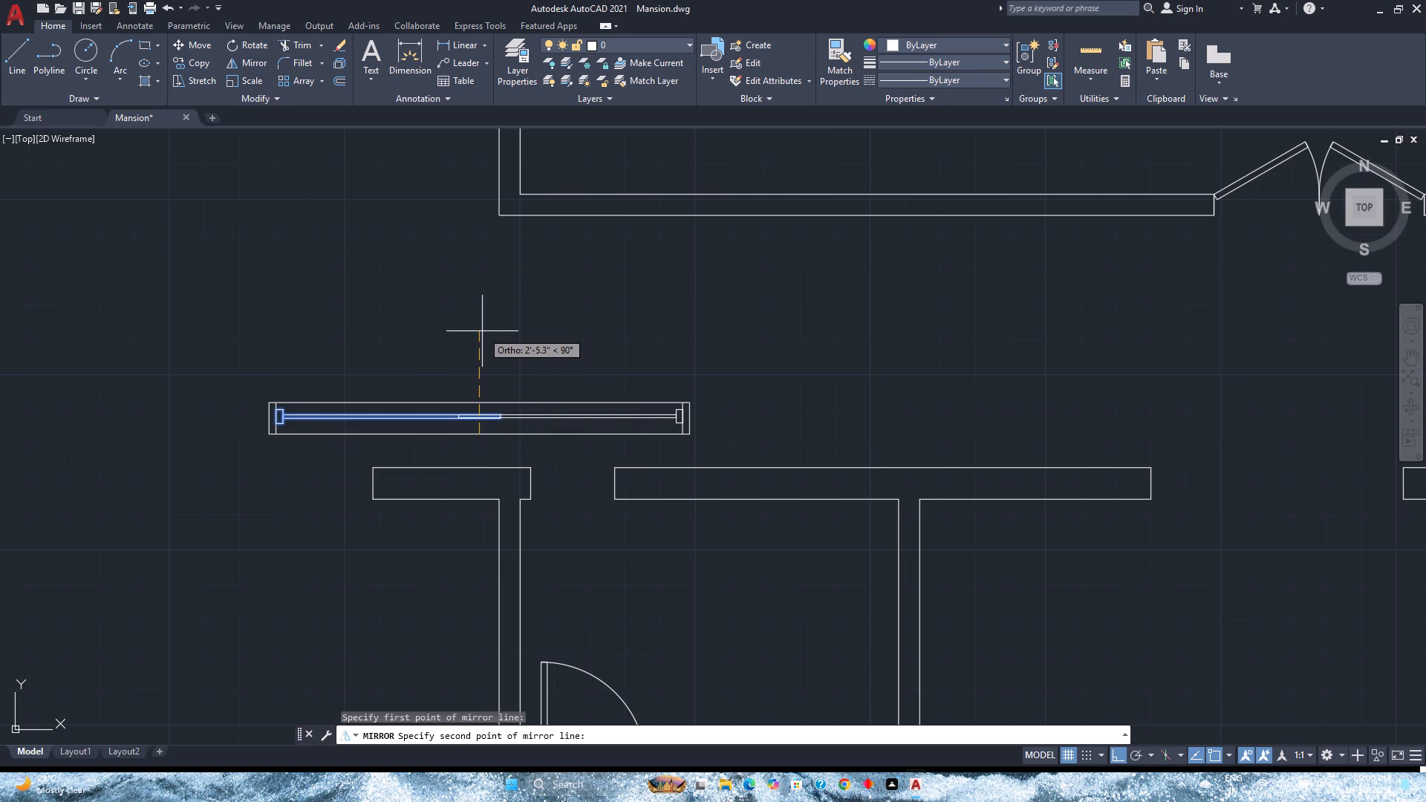
pyautogui.write('90')
pyautogui.press('Return')
pyautogui.moveTo(507, 379); pyautogui.dragTo(482, 327)
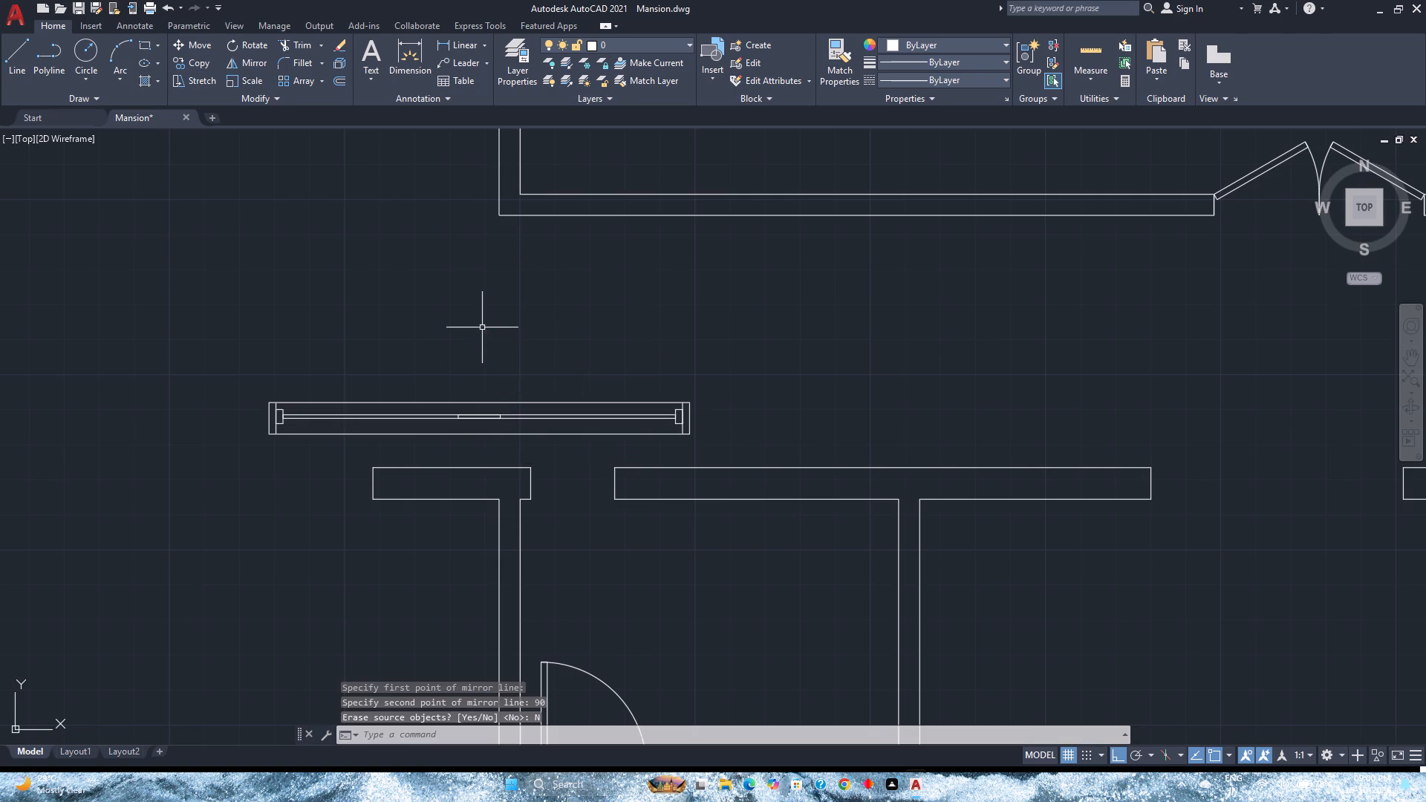
pyautogui.scroll(3, 492, 398)
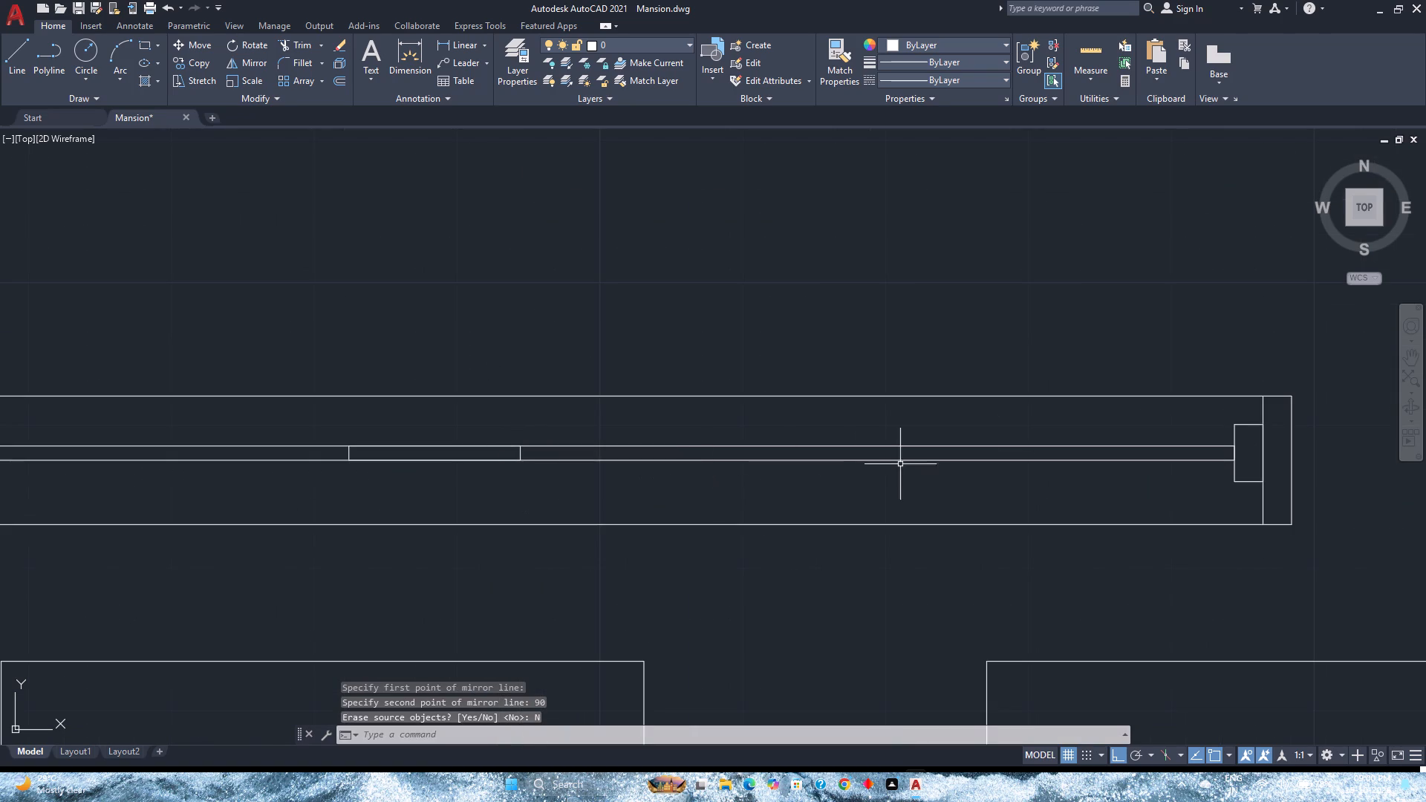
# Move the frame's right-hand block and panel down by the panel's 1" thickness, from the panel's upper-left corner to its lower-left corner.
pyautogui.click(1242, 490)
pyautogui.click(1164, 444)
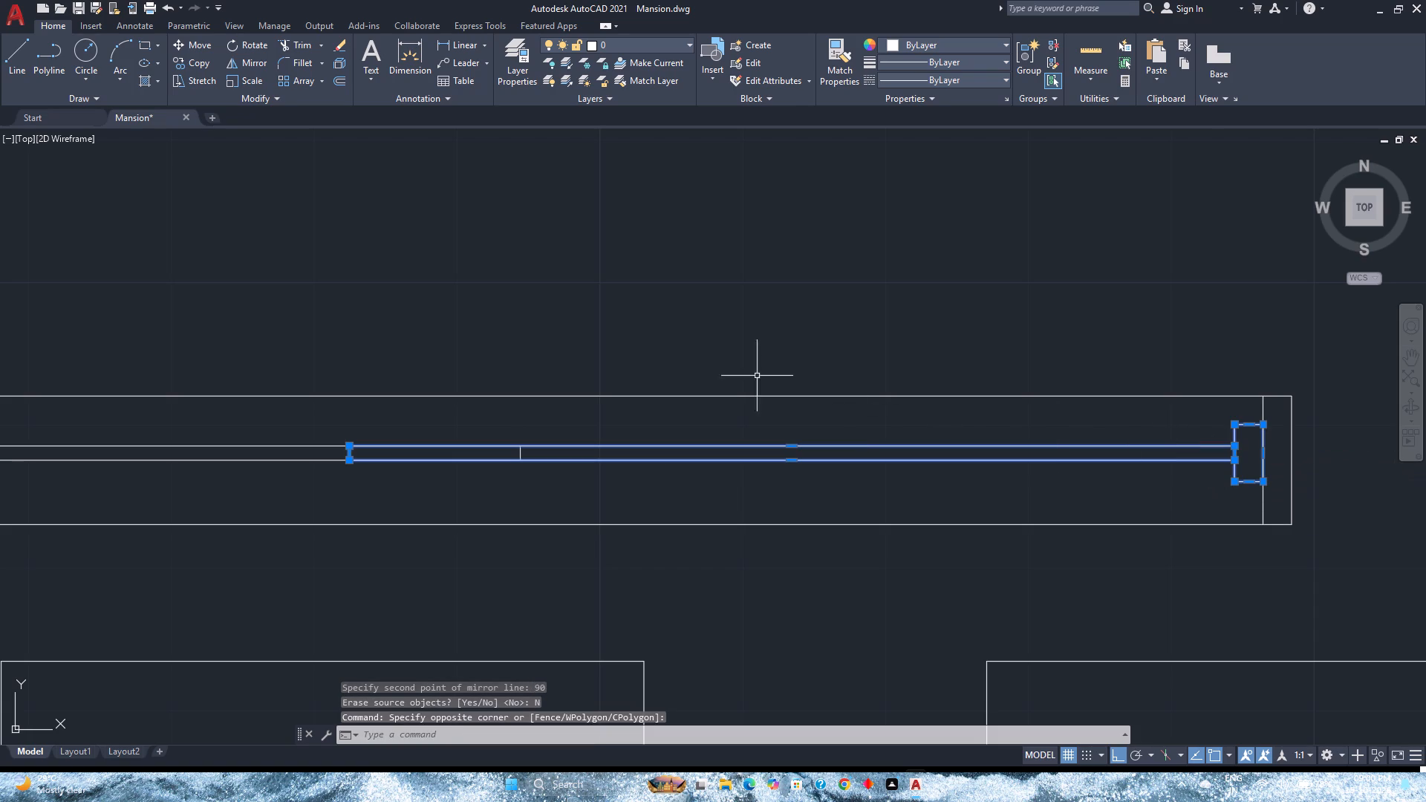
pyautogui.click(181, 52)
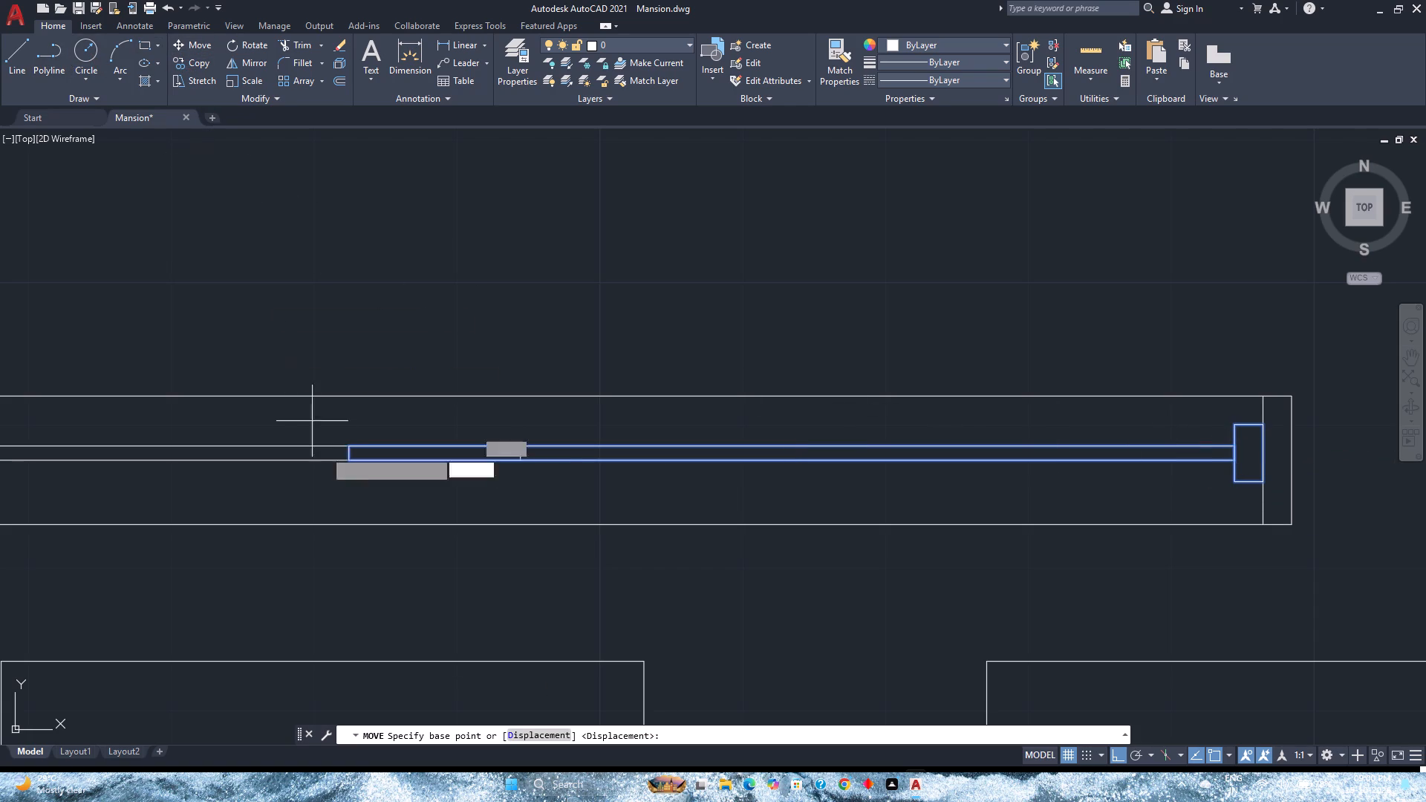
pyautogui.scroll(2, 362, 452)
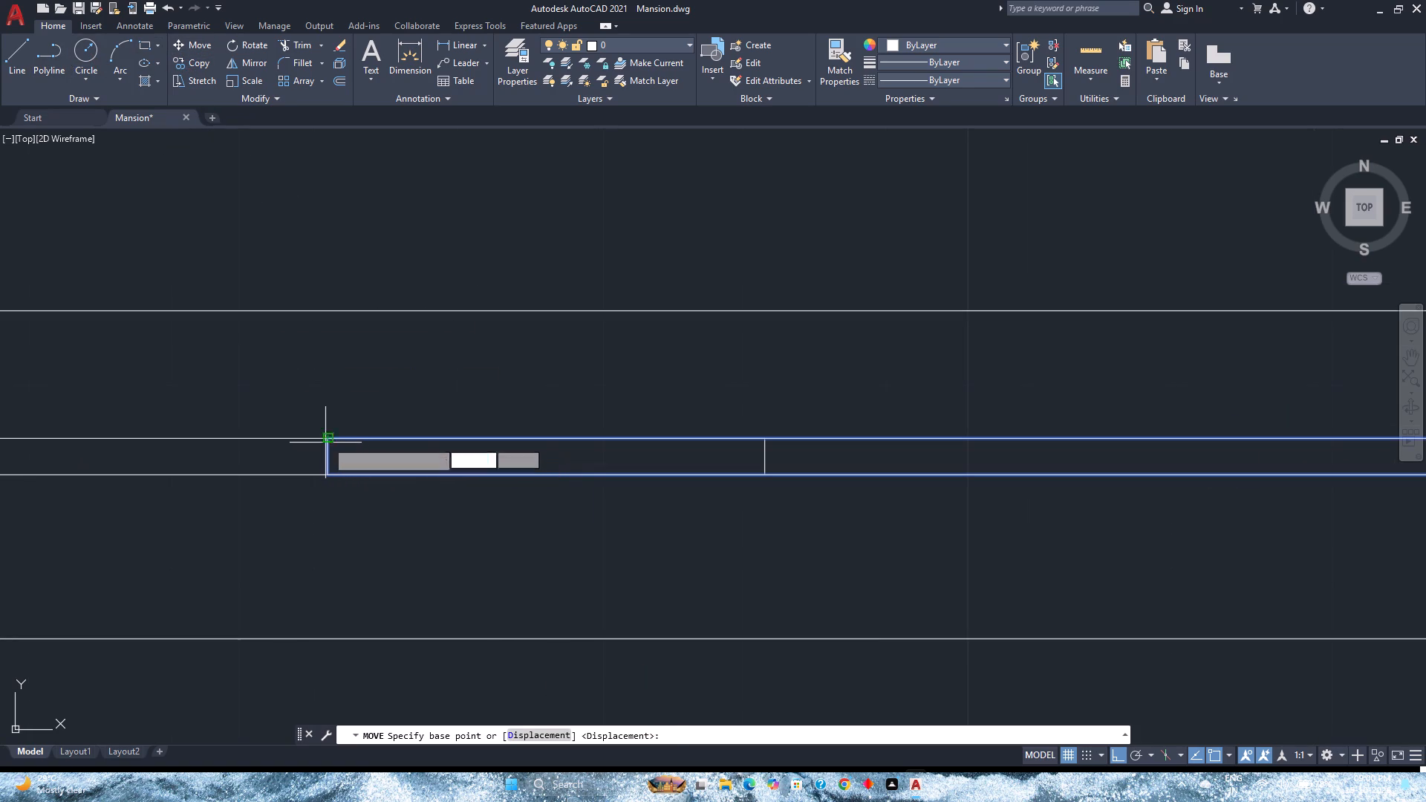
pyautogui.click(328, 441)
pyautogui.click(327, 474)
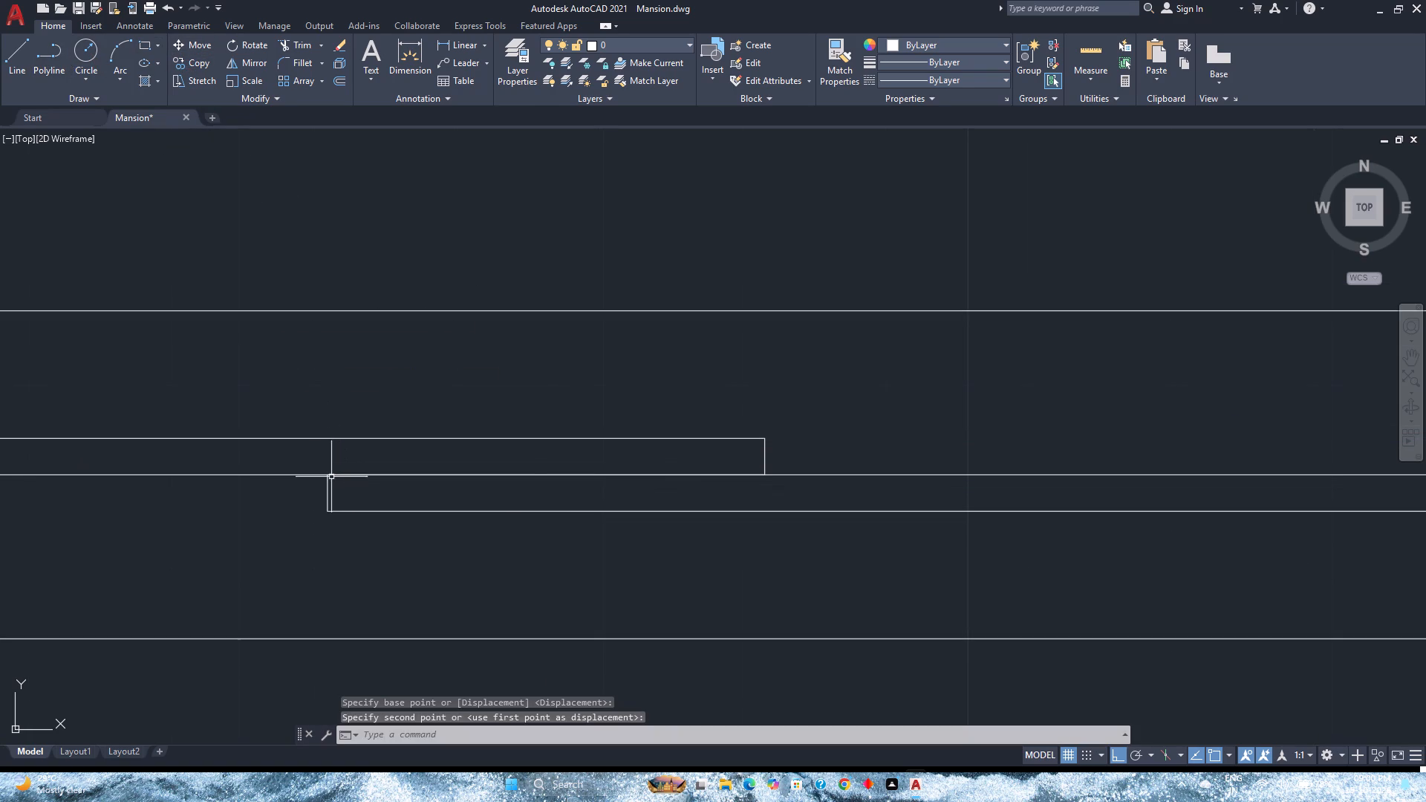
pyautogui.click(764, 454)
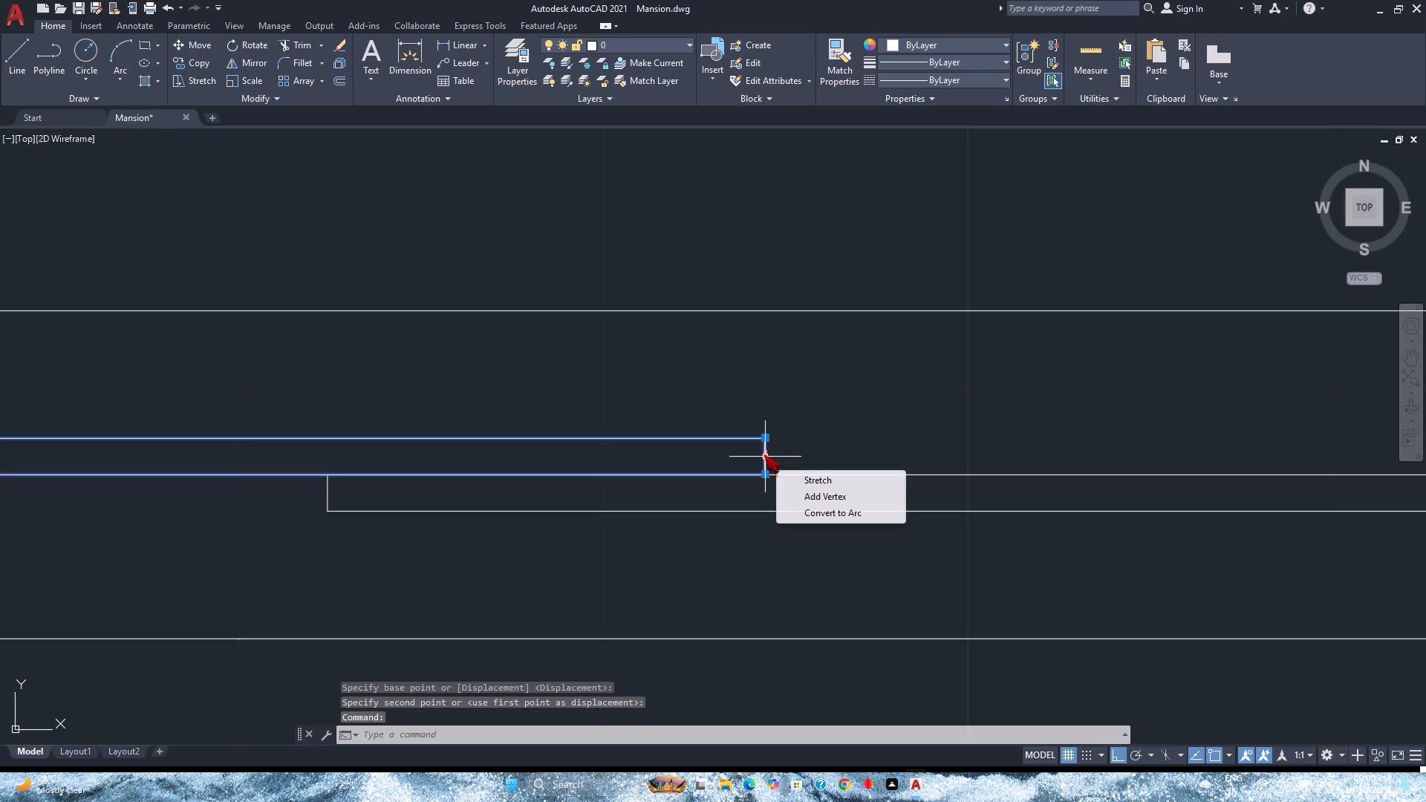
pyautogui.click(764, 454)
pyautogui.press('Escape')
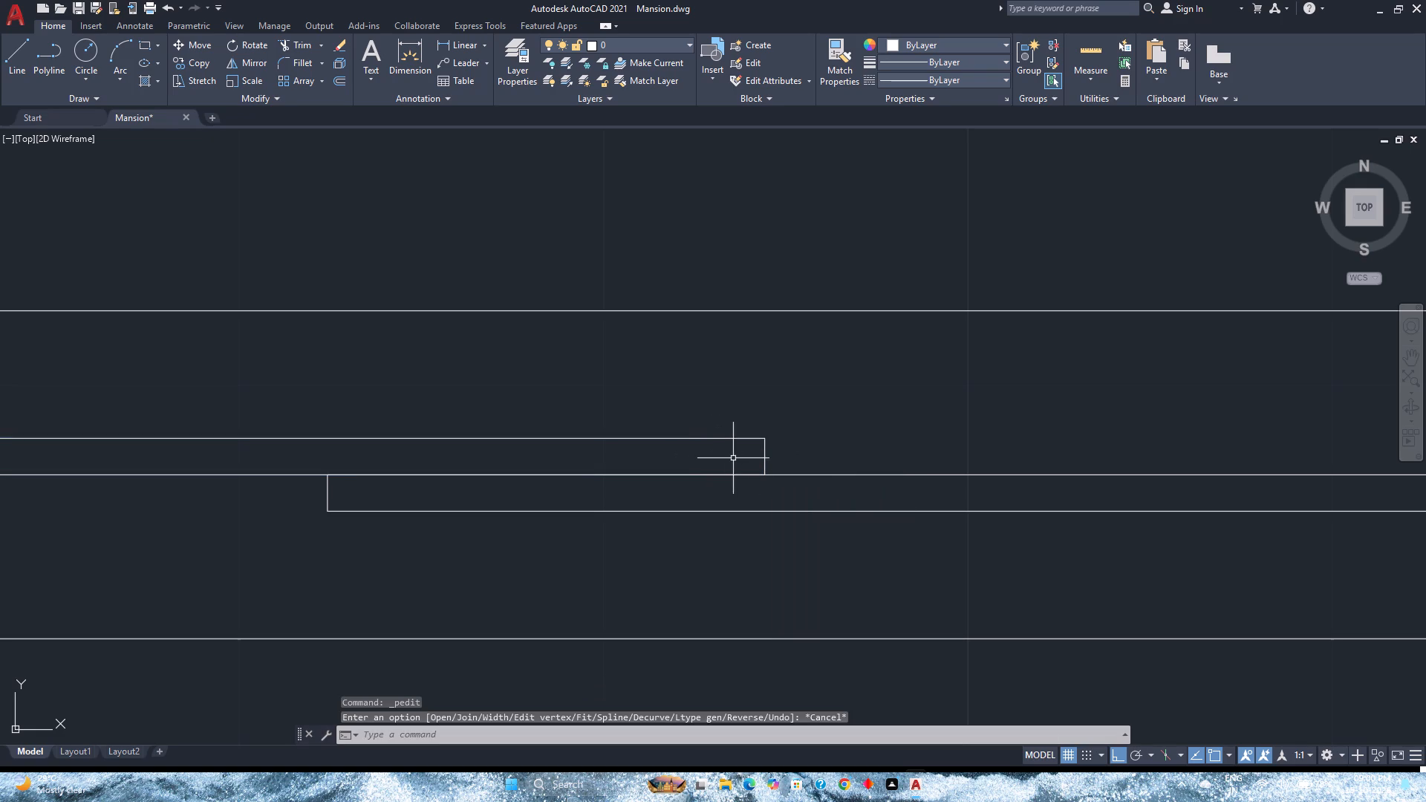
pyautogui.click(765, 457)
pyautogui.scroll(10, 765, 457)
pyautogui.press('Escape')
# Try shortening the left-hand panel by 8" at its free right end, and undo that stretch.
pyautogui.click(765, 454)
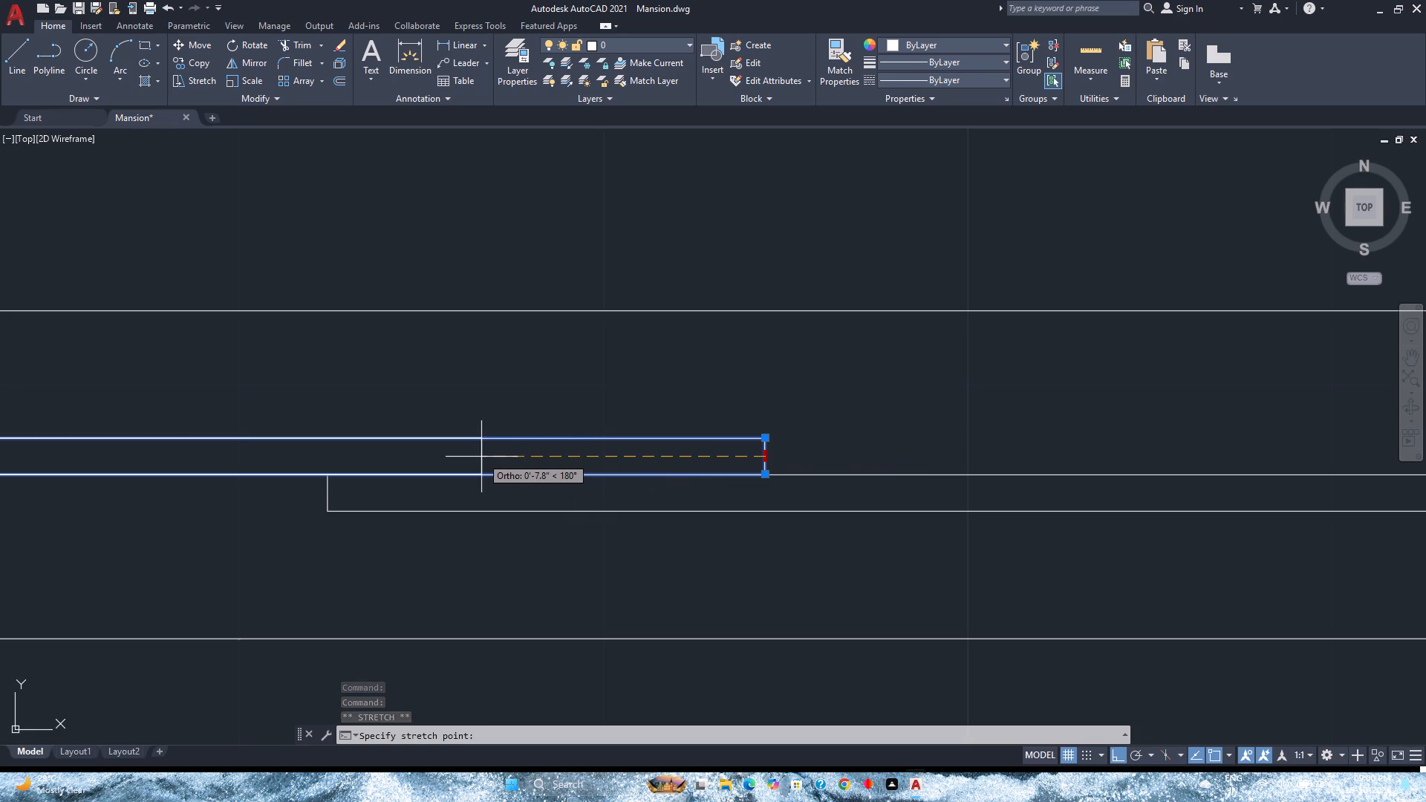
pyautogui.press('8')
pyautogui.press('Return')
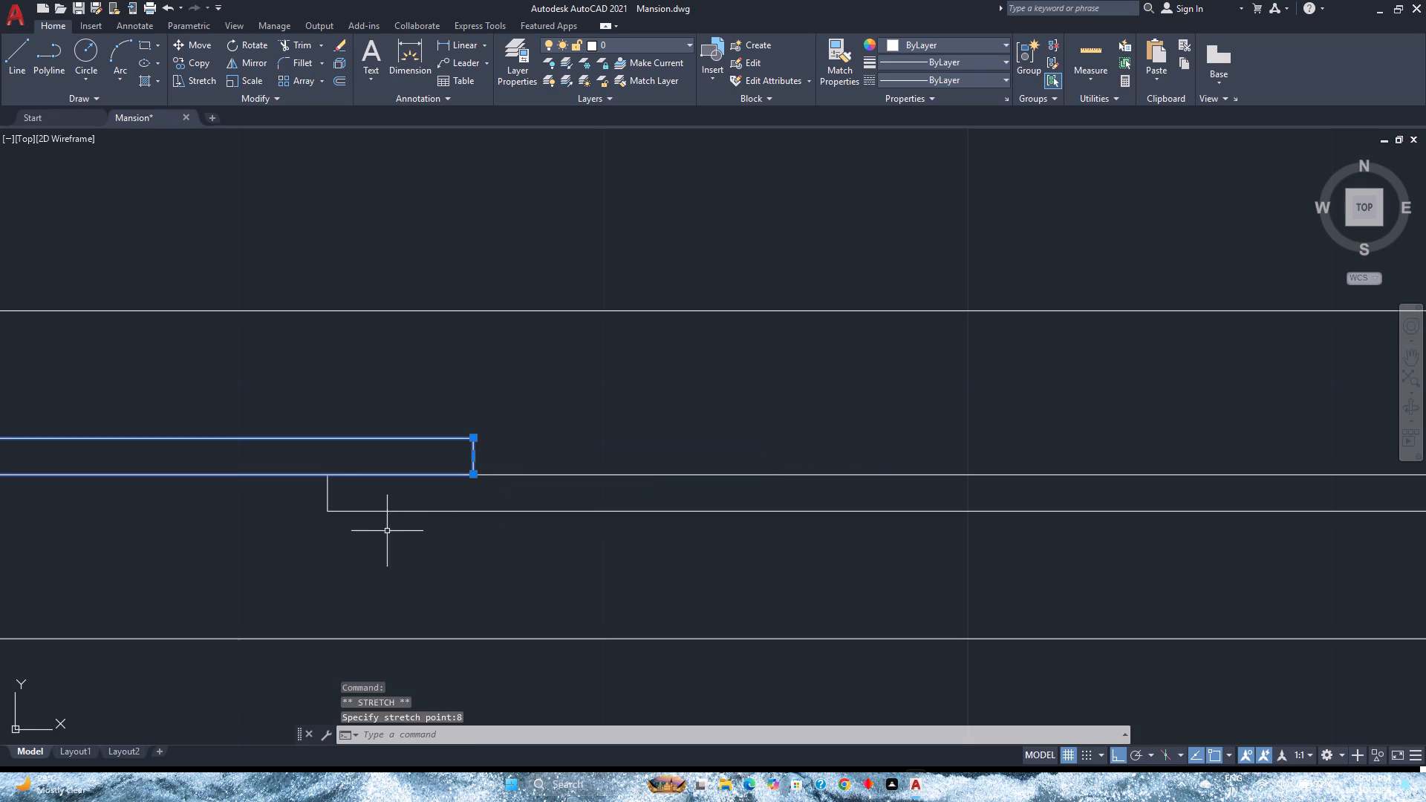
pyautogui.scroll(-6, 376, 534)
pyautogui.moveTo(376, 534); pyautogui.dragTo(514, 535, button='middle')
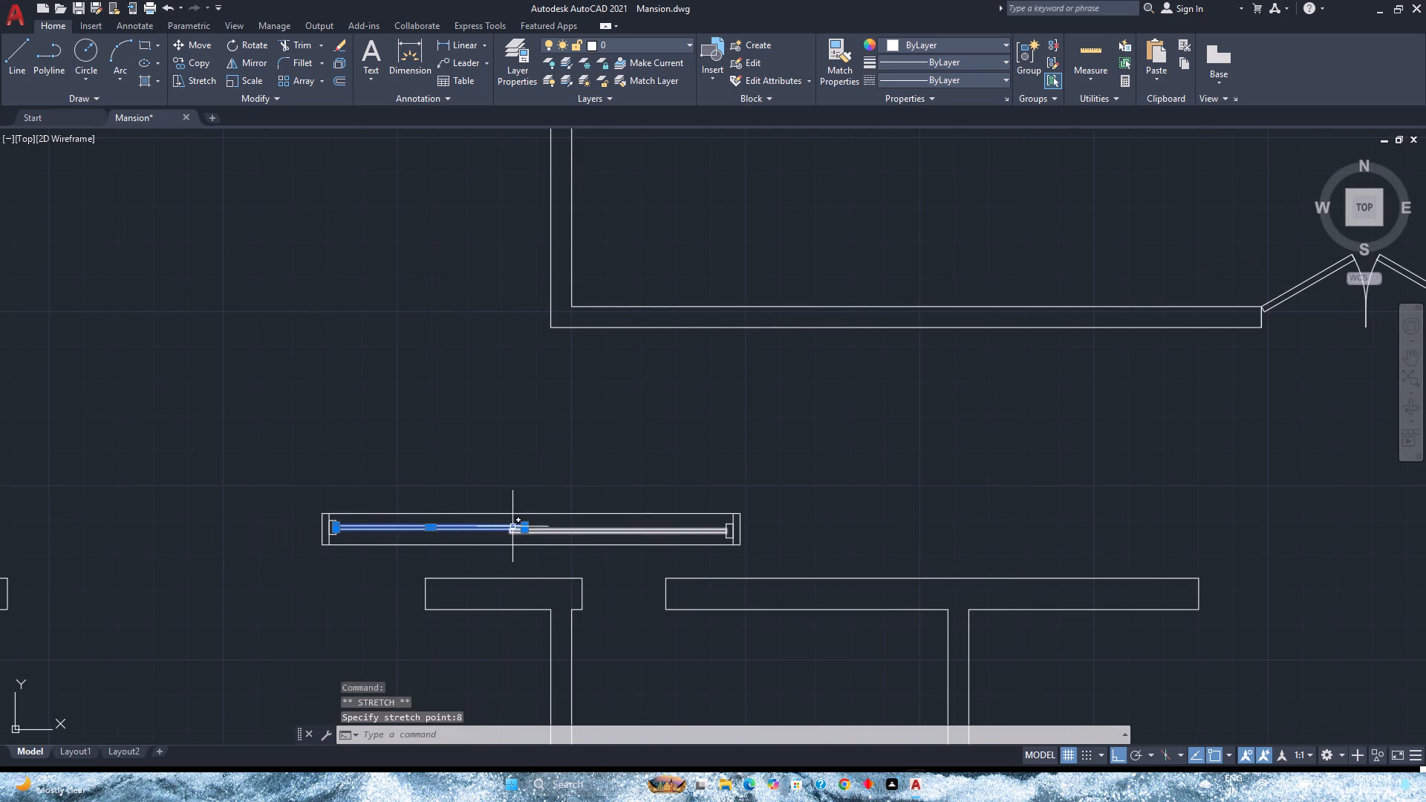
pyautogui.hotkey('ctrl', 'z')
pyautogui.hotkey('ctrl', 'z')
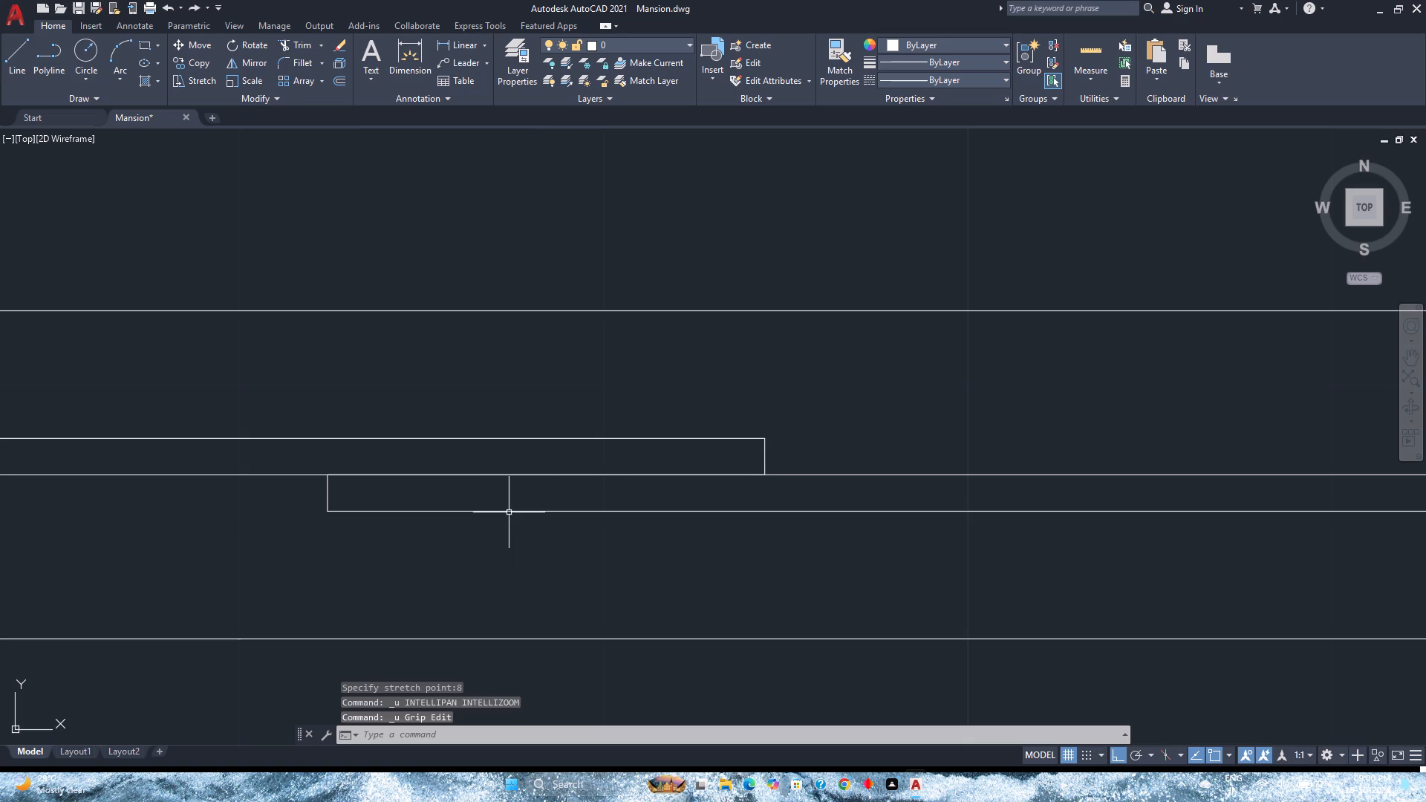
# Shorten the left-hand panel by 4" by stretching the midpoint of its free right end inward.
pyautogui.click(765, 454)
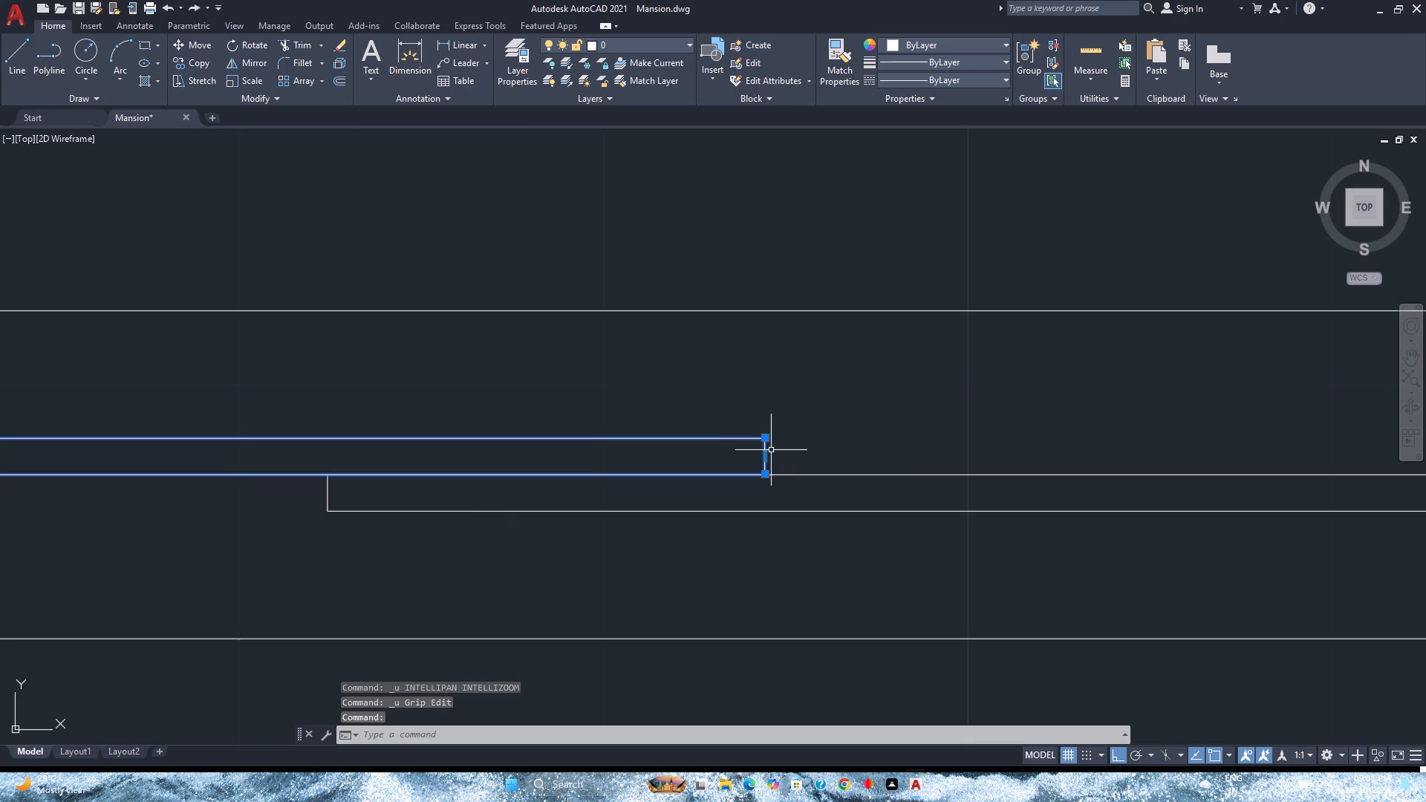
pyautogui.click(765, 453)
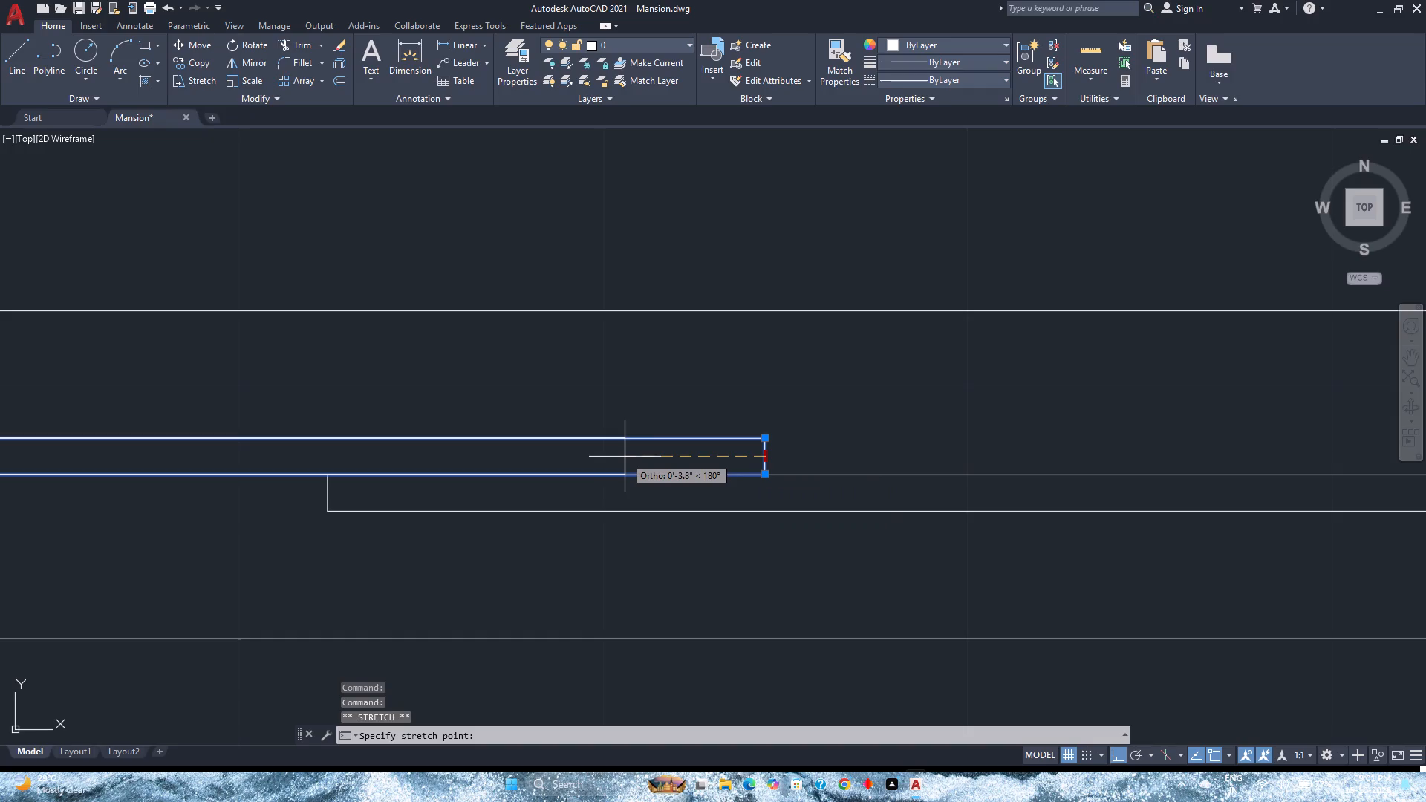
pyautogui.press('4')
pyautogui.press('Return')
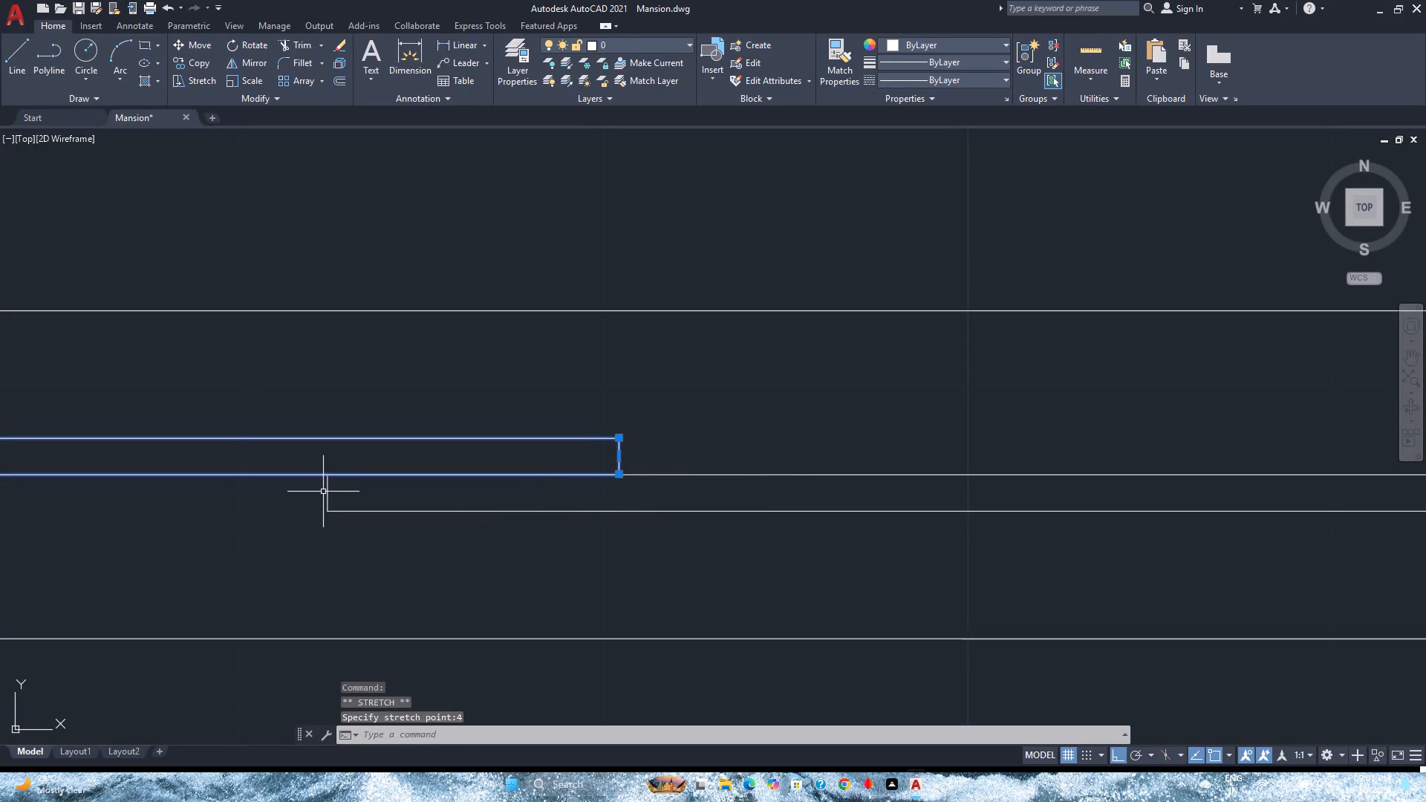
# Shorten the right-hand panel by 4" by stretching the midpoint of its free left end inward.
pyautogui.click(326, 492)
pyautogui.click(326, 492)
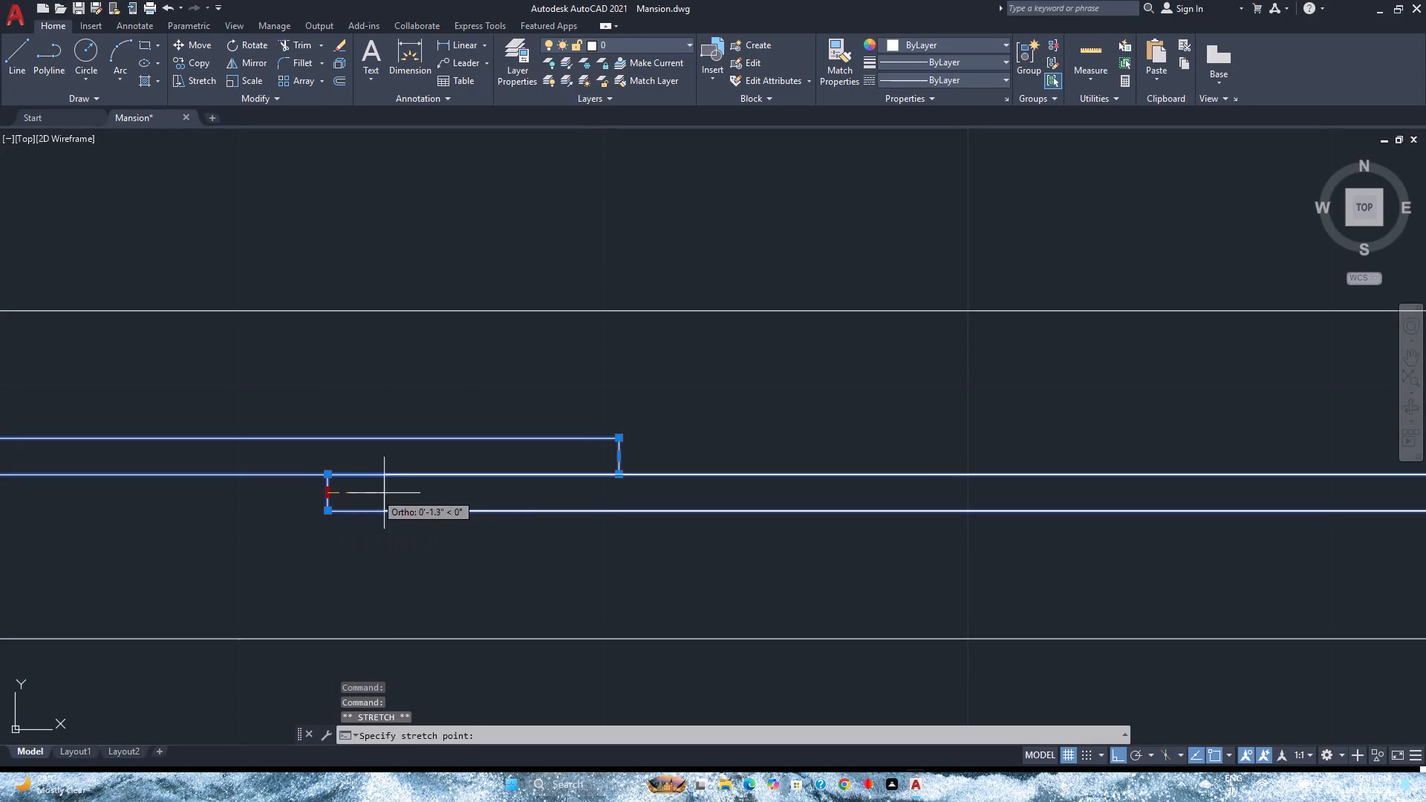
pyautogui.press('4')
pyautogui.press('Return')
pyautogui.scroll(-2, 429, 509)
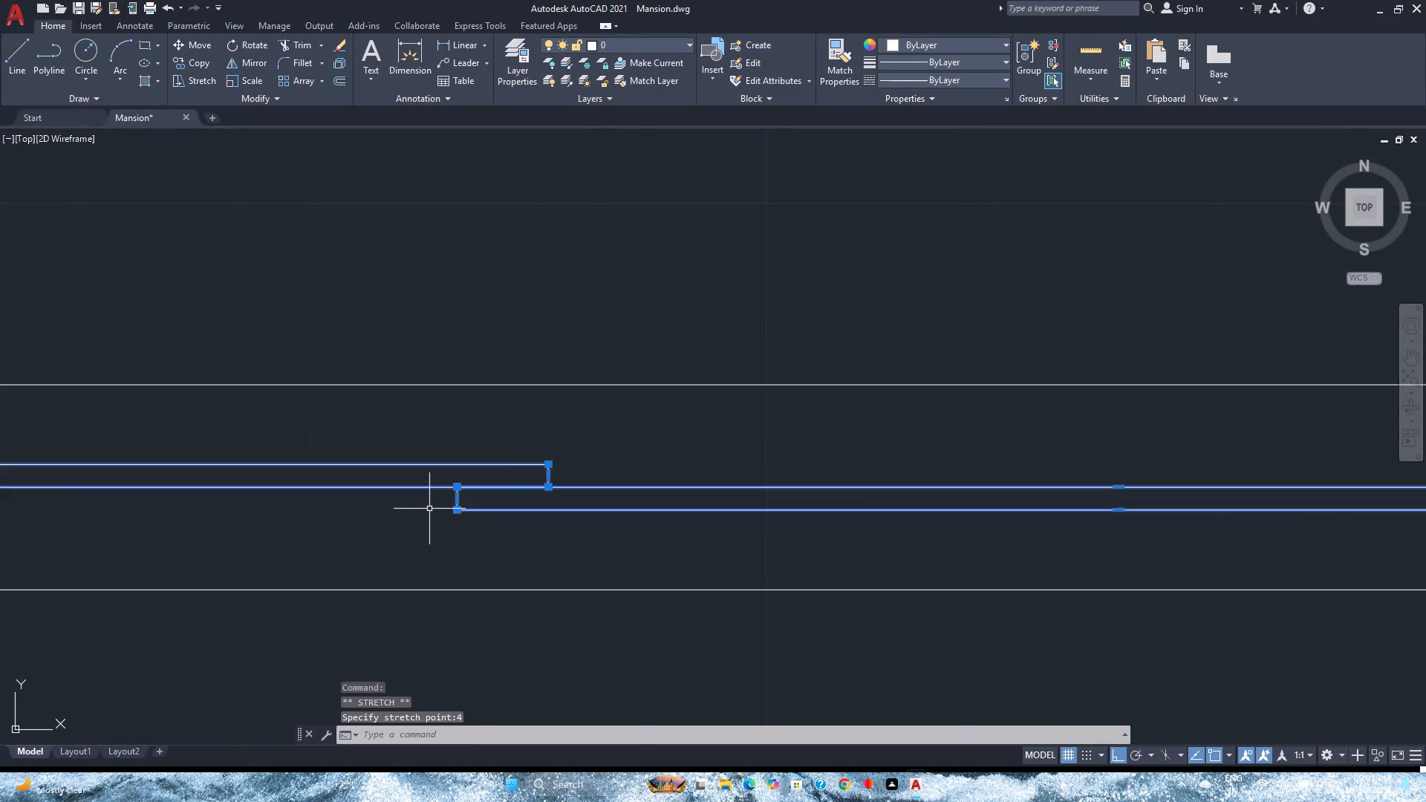
pyautogui.press('Escape')
pyautogui.scroll(-3, 429, 507)
pyautogui.moveTo(427, 510); pyautogui.dragTo(508, 503, button='middle')
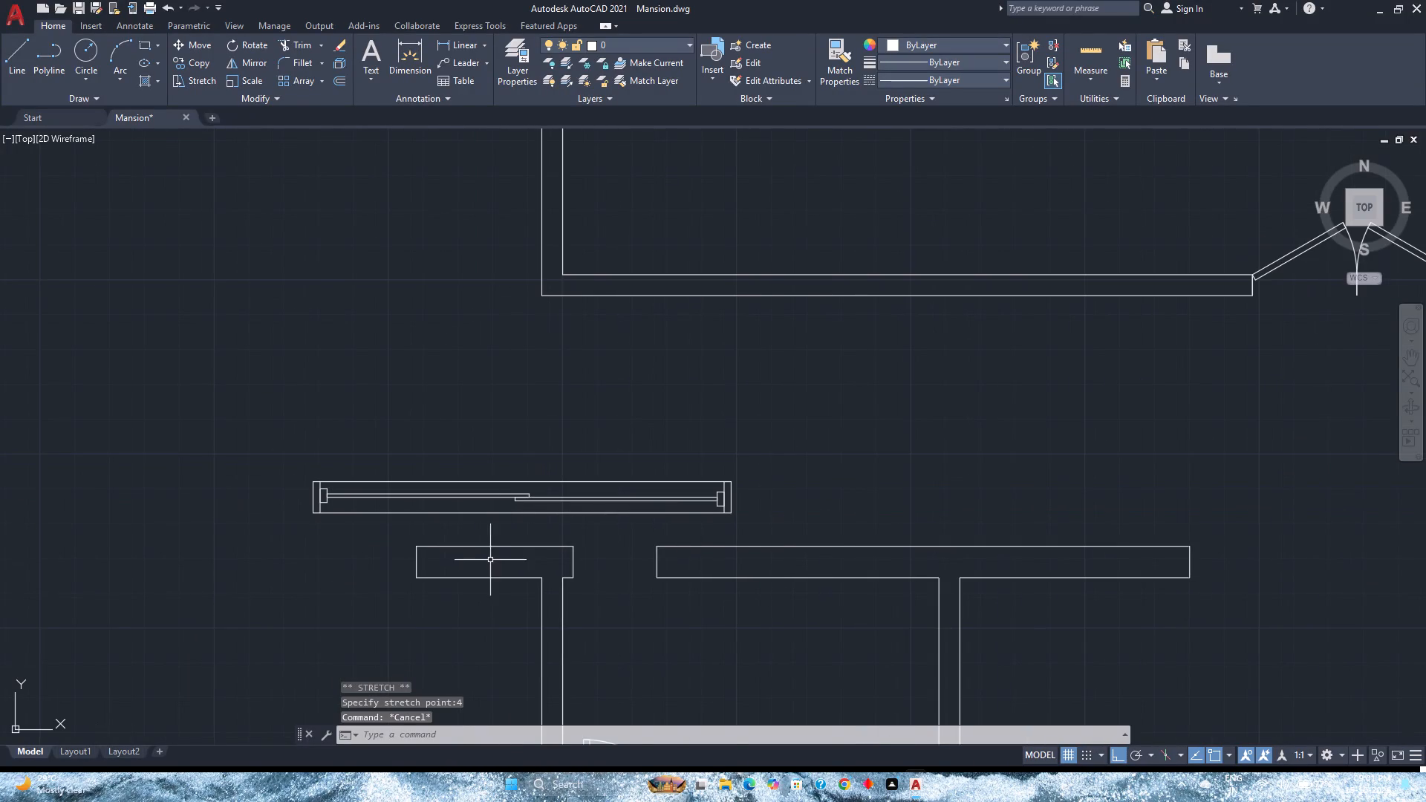
# Run Join on all the objects of the sliding-panel frame.
pyautogui.scroll(-2, 541, 520)
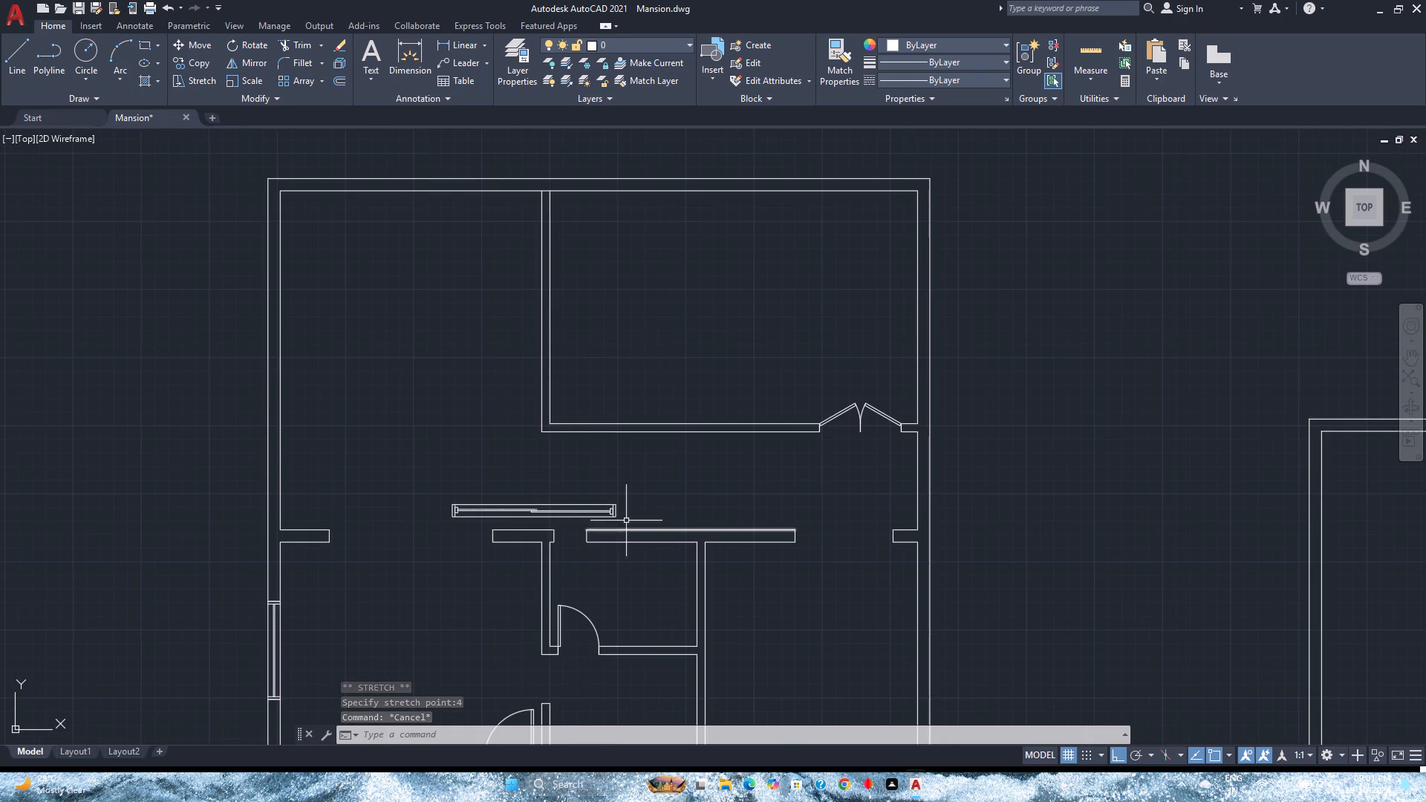
pyautogui.scroll(2, 626, 521)
pyautogui.click(626, 521)
pyautogui.click(137, 428)
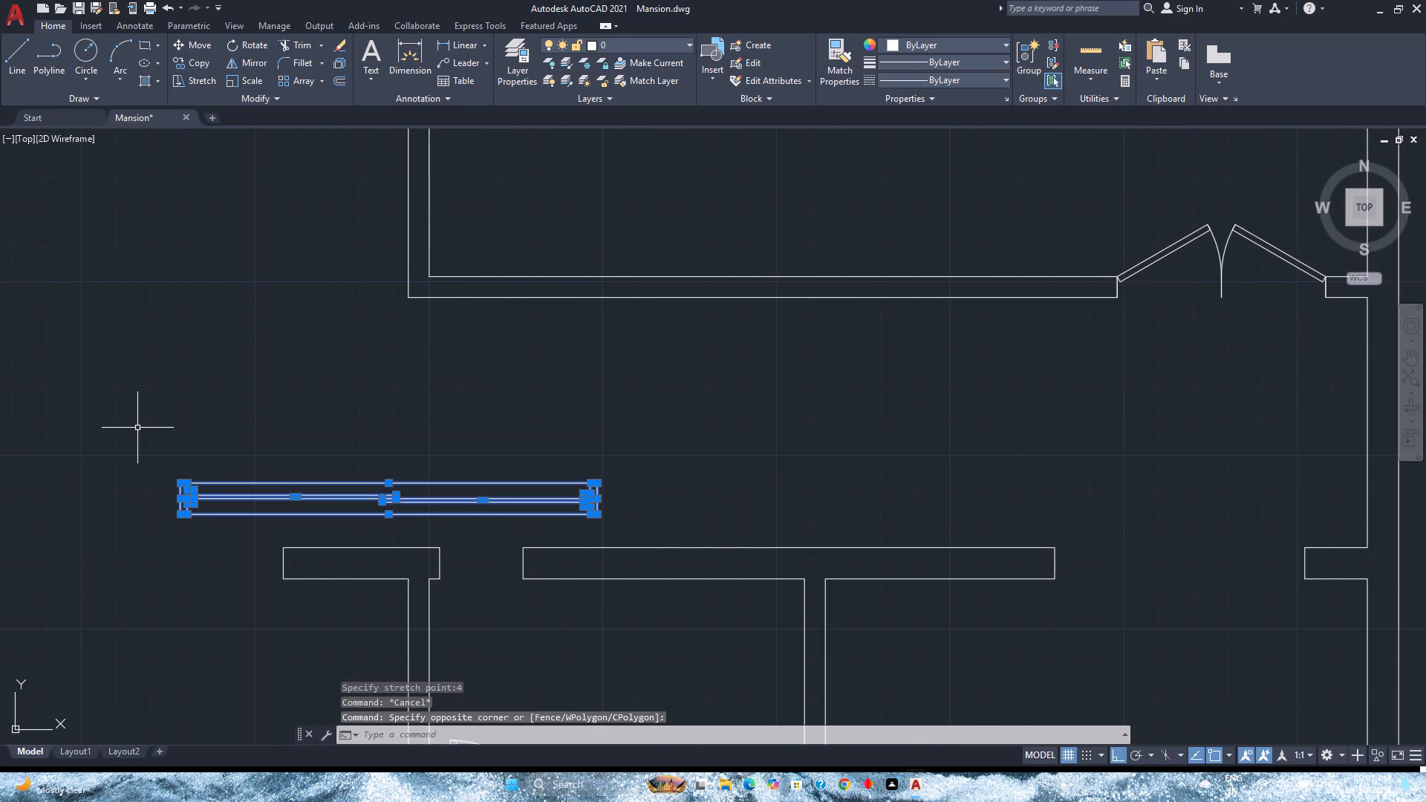
pyautogui.press('j')
pyautogui.press('Return')
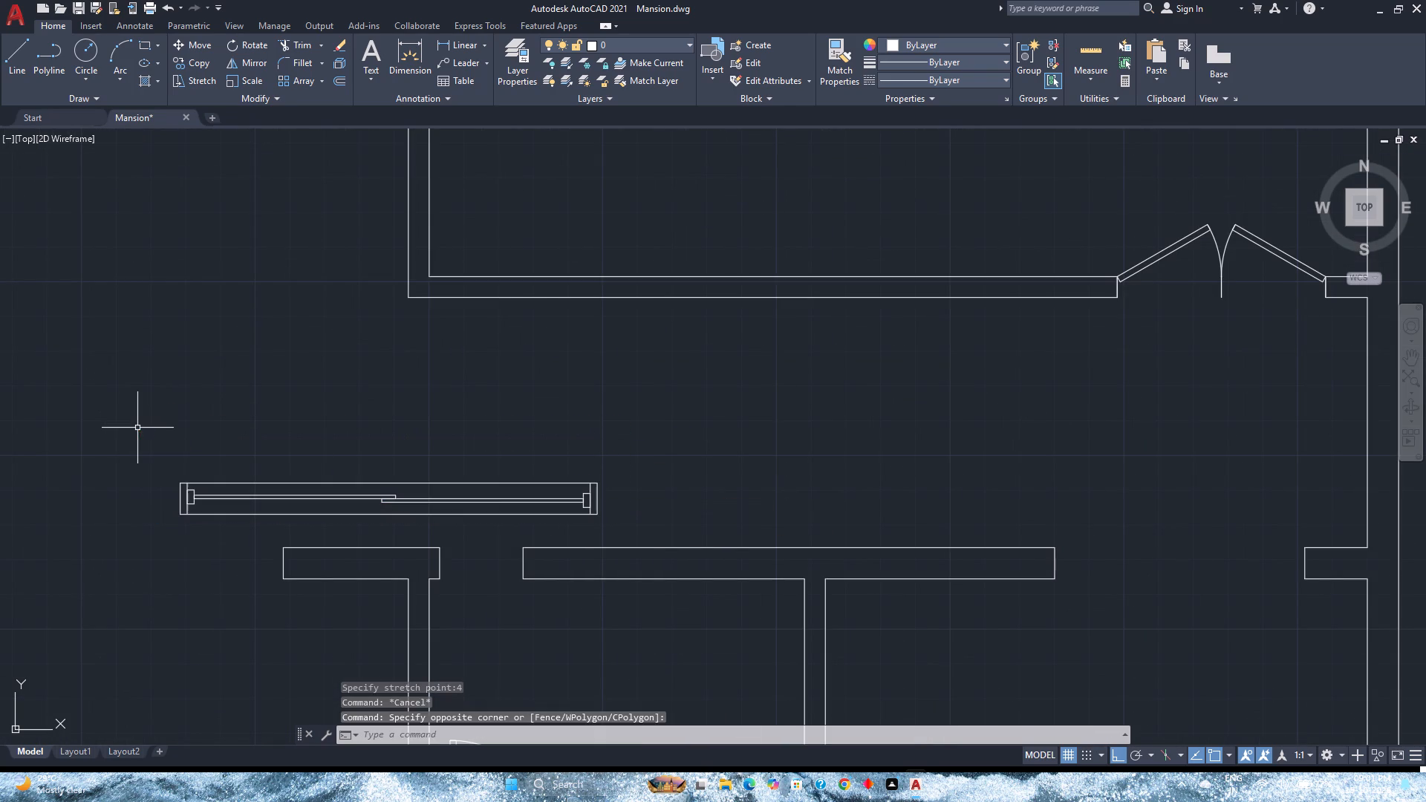
# Group all the objects of the sliding-panel frame.
pyautogui.click(603, 531)
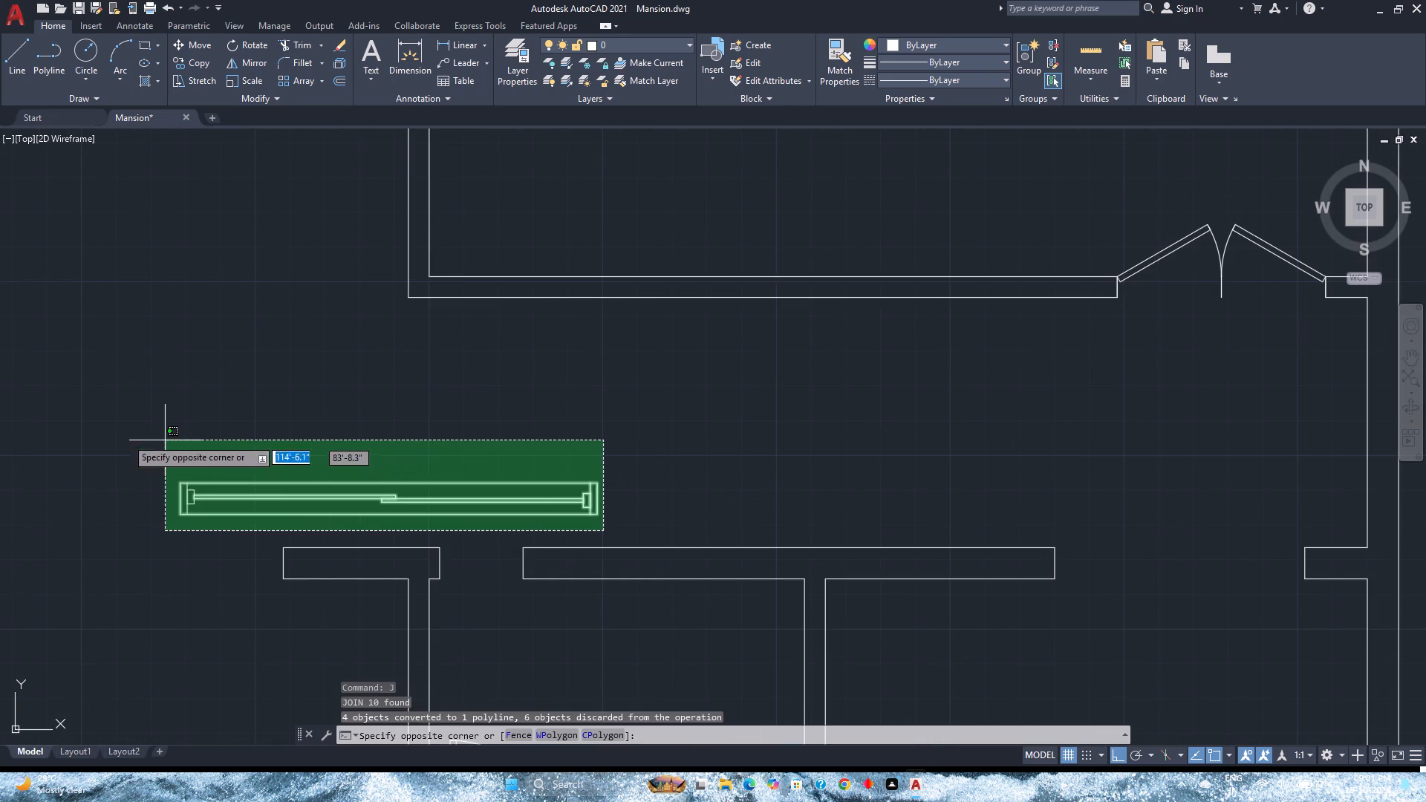
pyautogui.click(76, 434)
pyautogui.press('g')
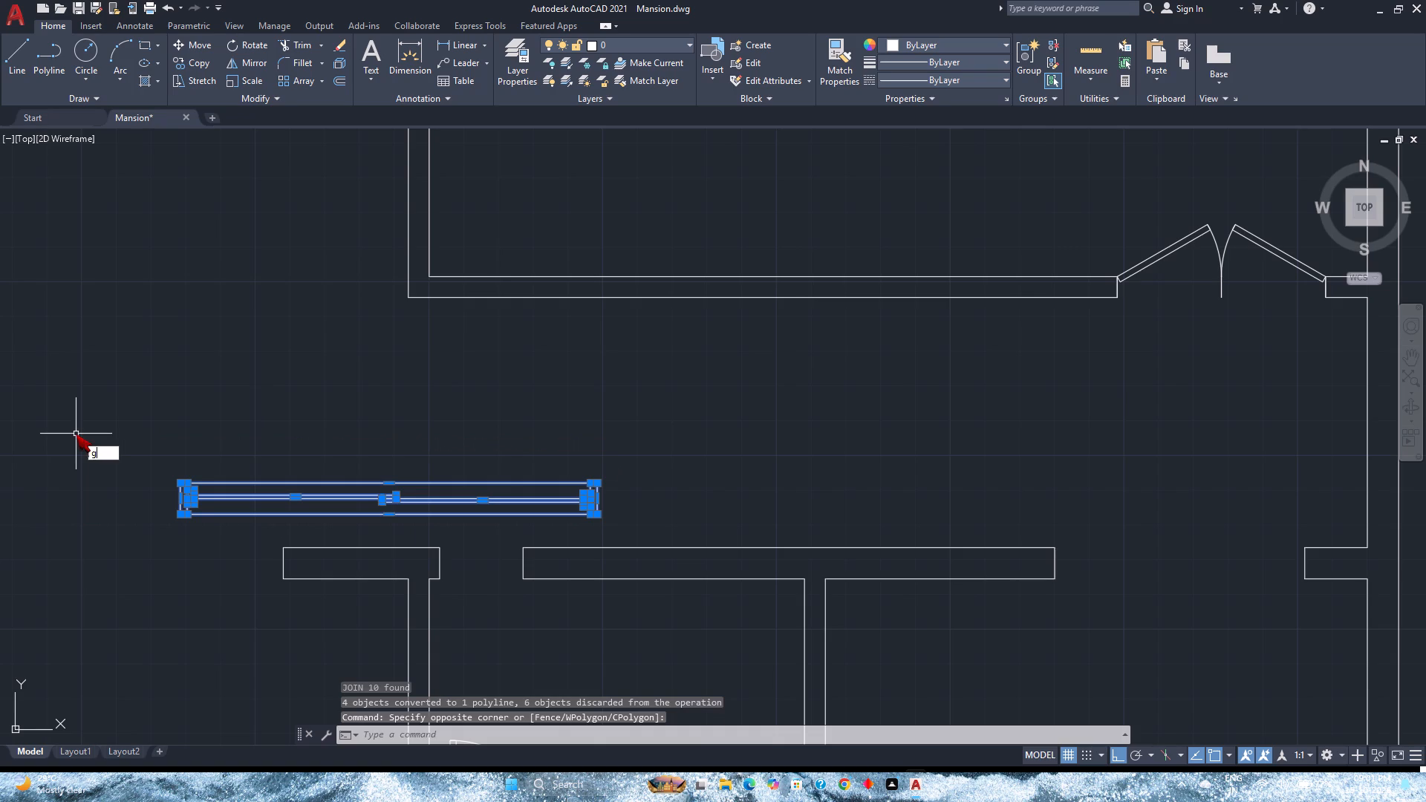
pyautogui.press('Return')
# Move the grouped frame by its upper-right corner to the upper-left corner of the short wall piece, filling the wide opening beside it.
pyautogui.click(254, 485)
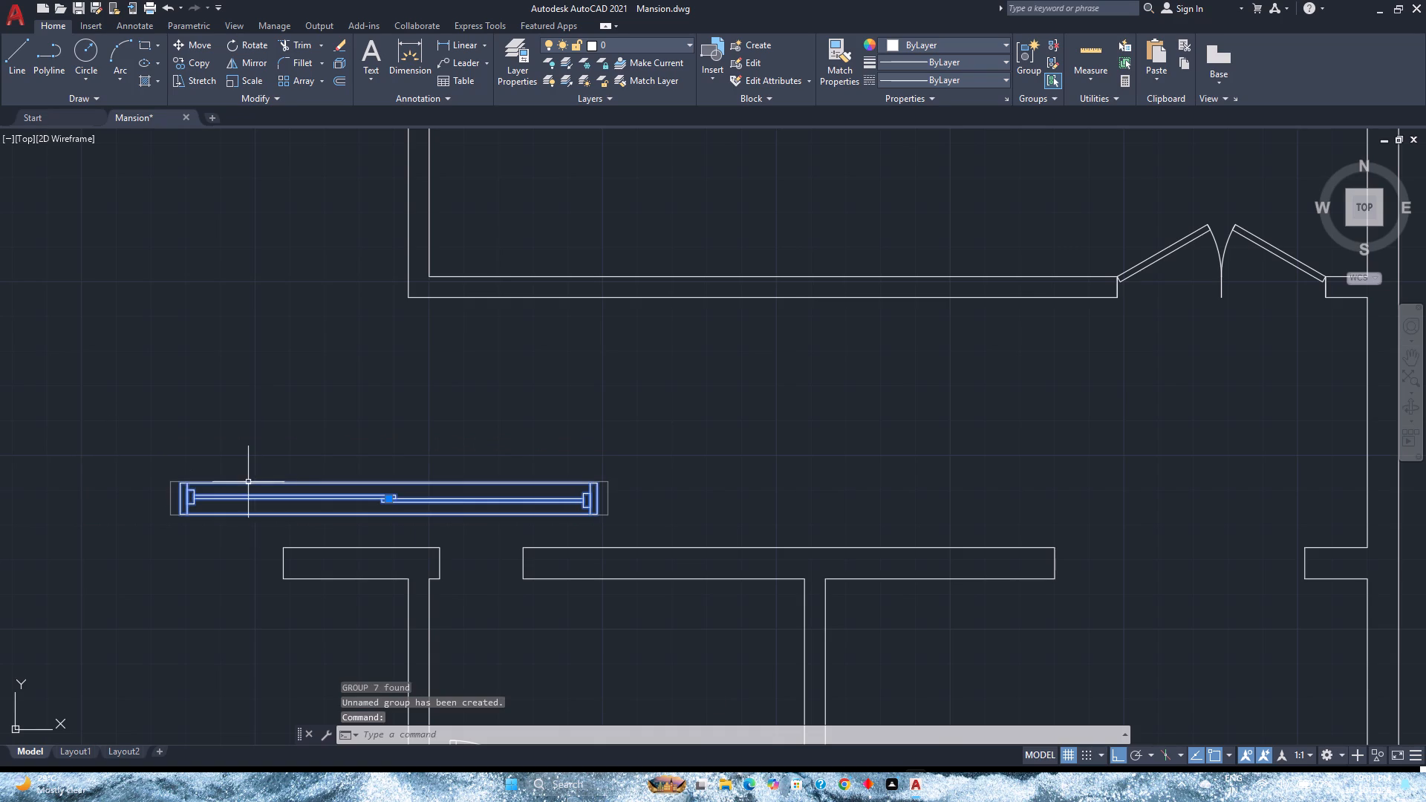
pyautogui.click(189, 43)
pyautogui.click(599, 482)
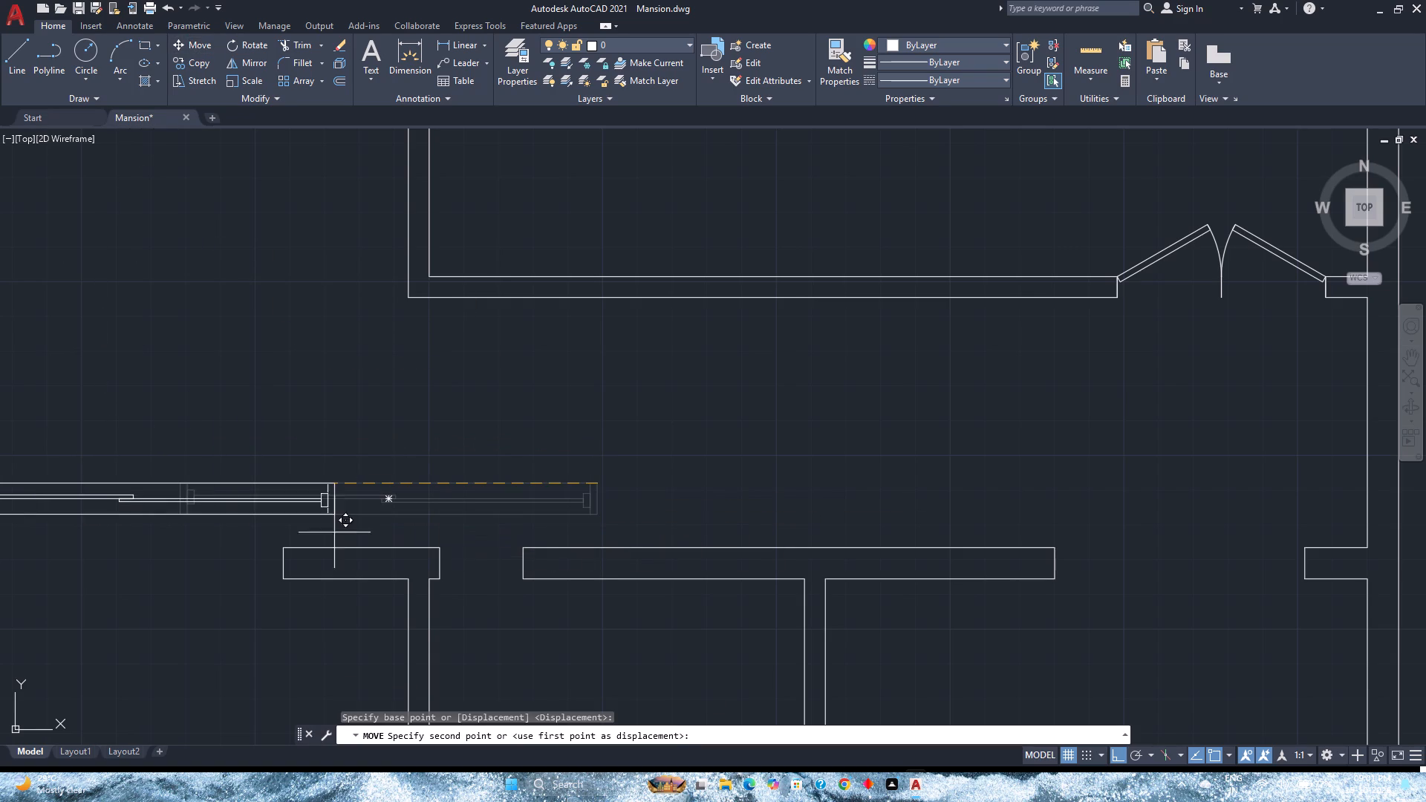
pyautogui.click(282, 550)
pyautogui.scroll(-2, 282, 550)
pyautogui.moveTo(282, 550); pyautogui.dragTo(428, 487, button='middle')
pyautogui.moveTo(440, 482); pyautogui.dragTo(449, 478, button='middle')
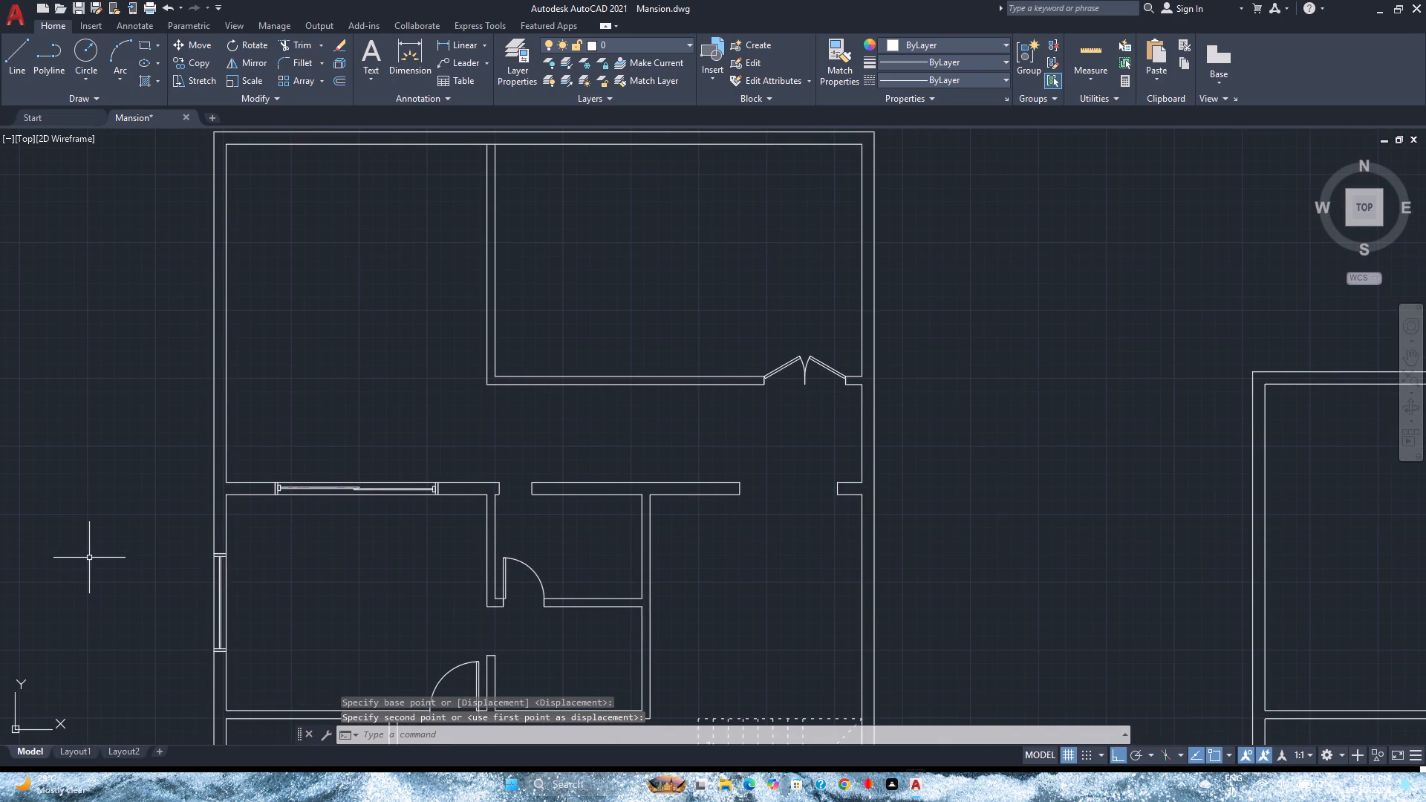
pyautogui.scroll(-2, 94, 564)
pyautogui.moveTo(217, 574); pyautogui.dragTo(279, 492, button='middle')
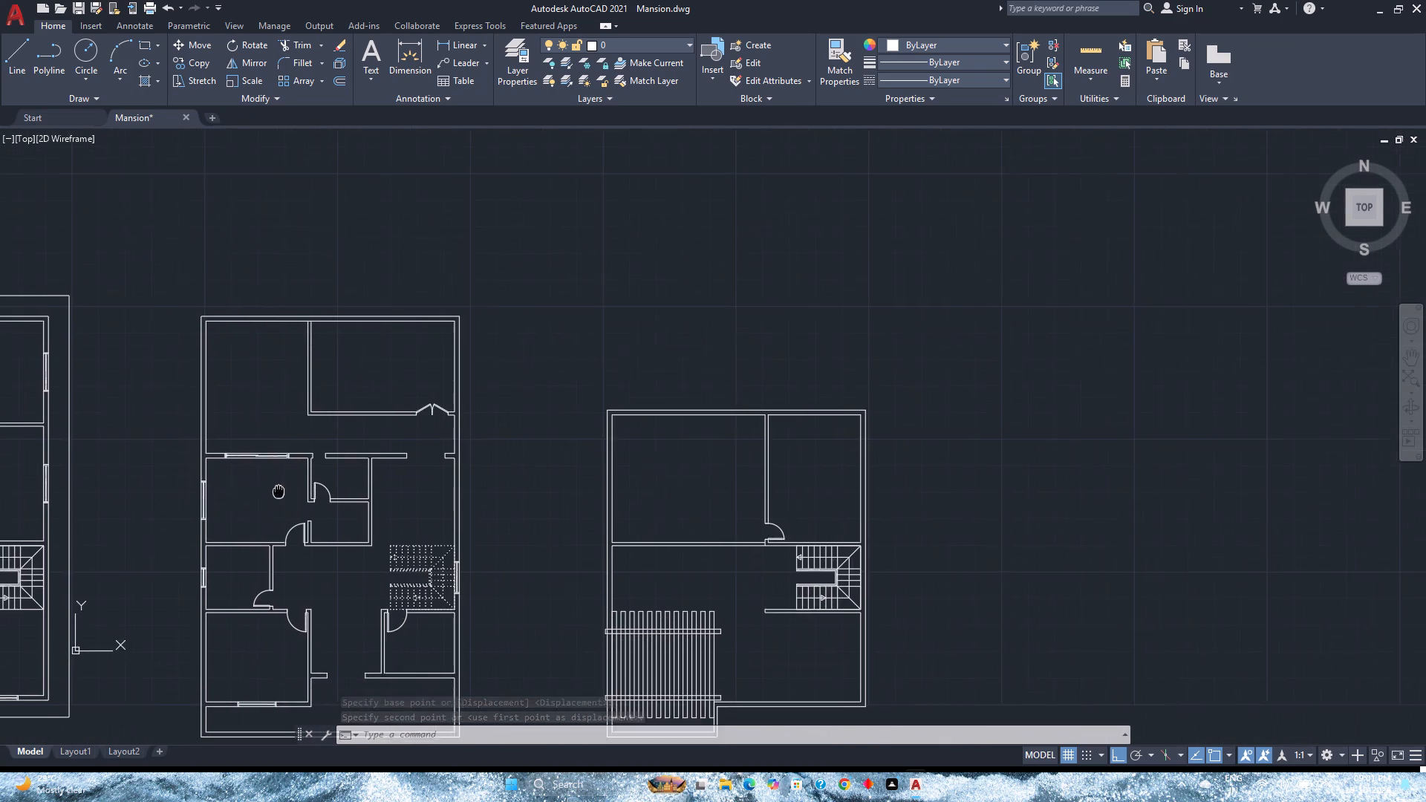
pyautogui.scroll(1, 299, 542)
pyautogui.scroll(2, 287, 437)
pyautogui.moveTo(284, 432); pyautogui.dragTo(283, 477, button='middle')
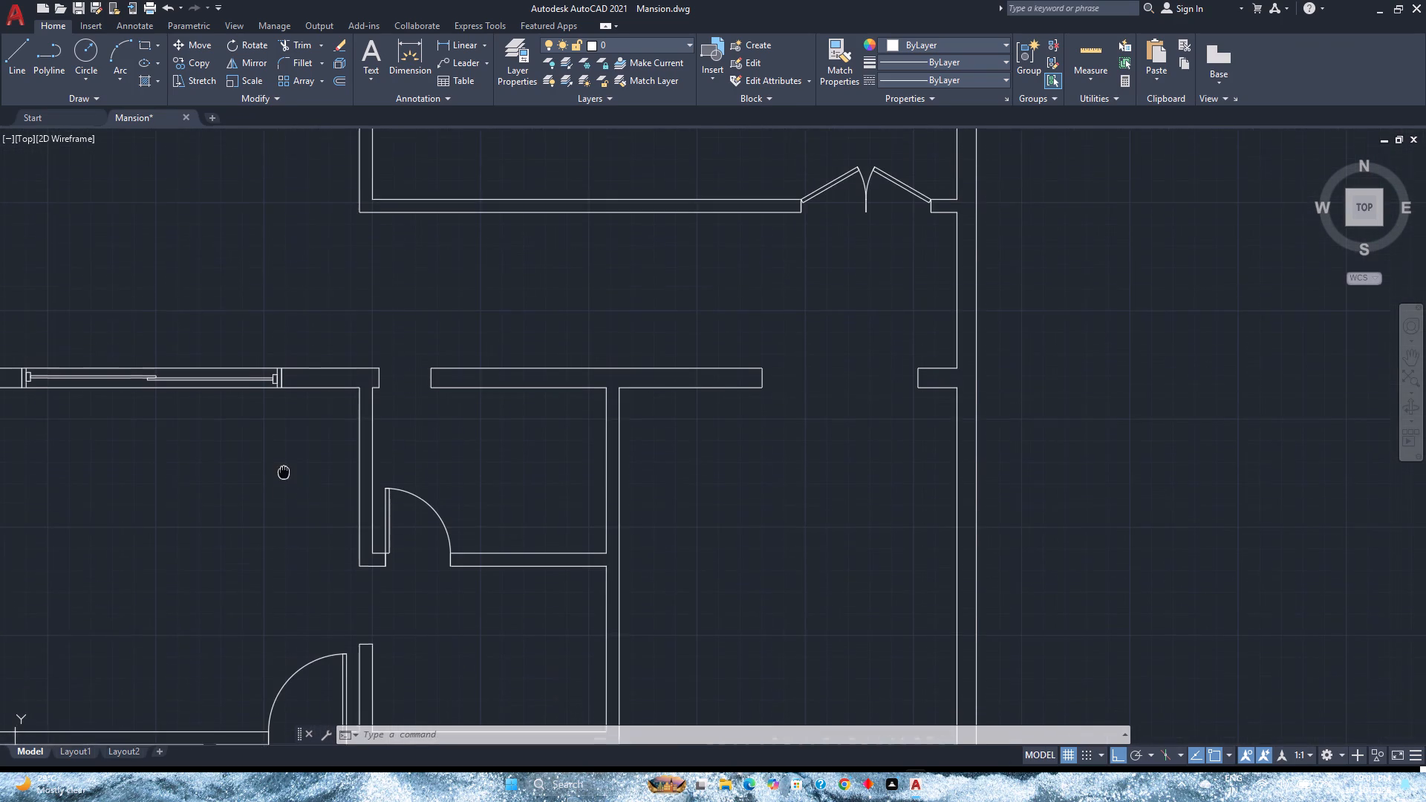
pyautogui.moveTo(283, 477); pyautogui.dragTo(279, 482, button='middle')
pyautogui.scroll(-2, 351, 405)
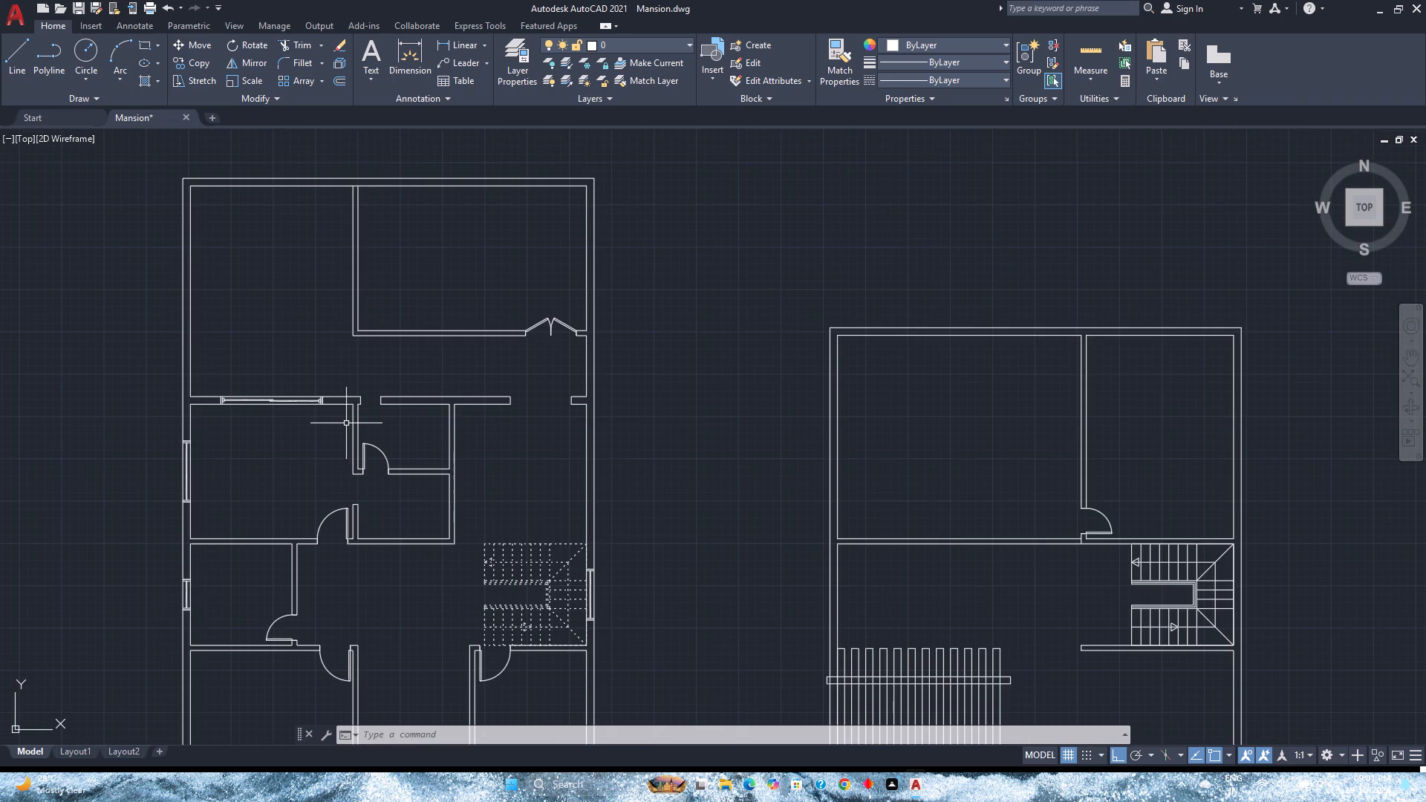
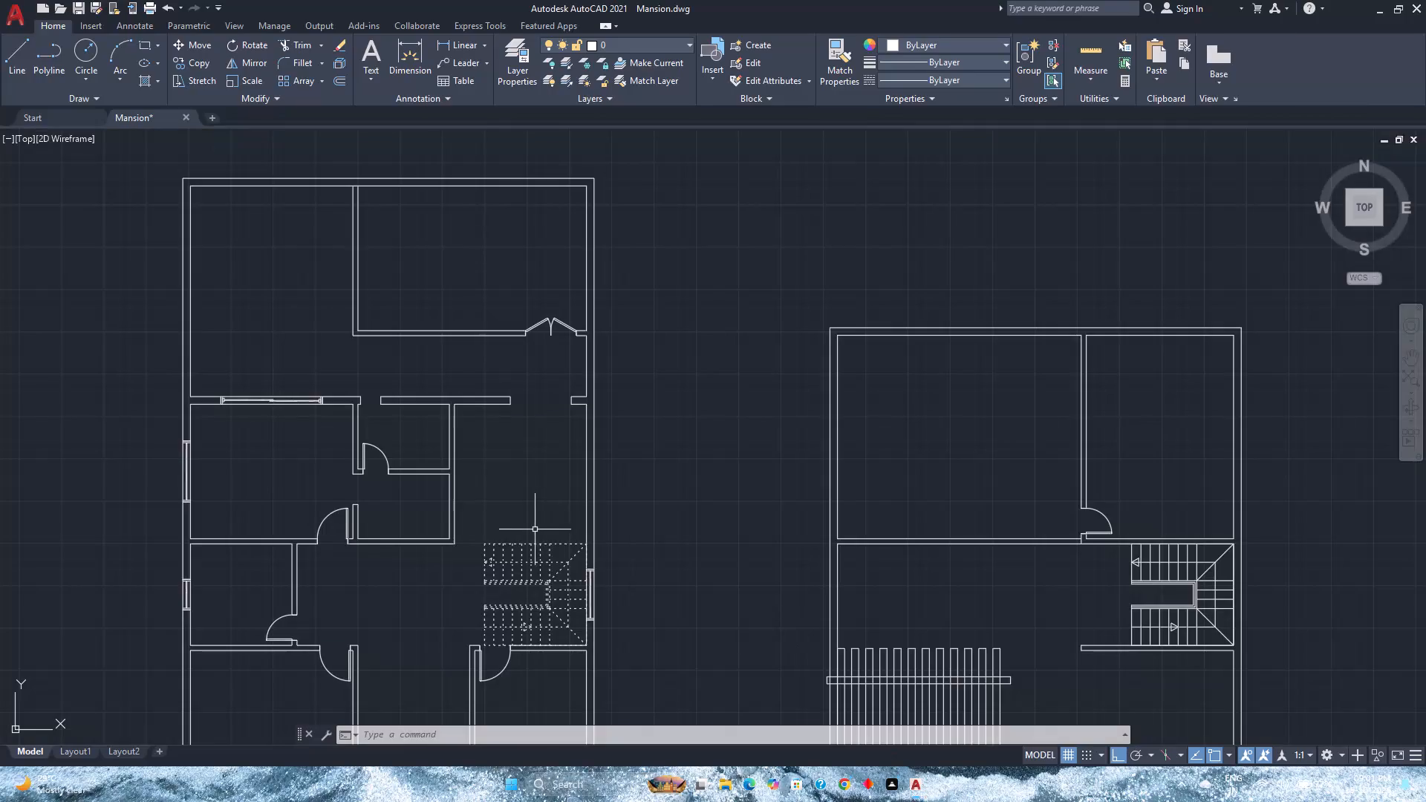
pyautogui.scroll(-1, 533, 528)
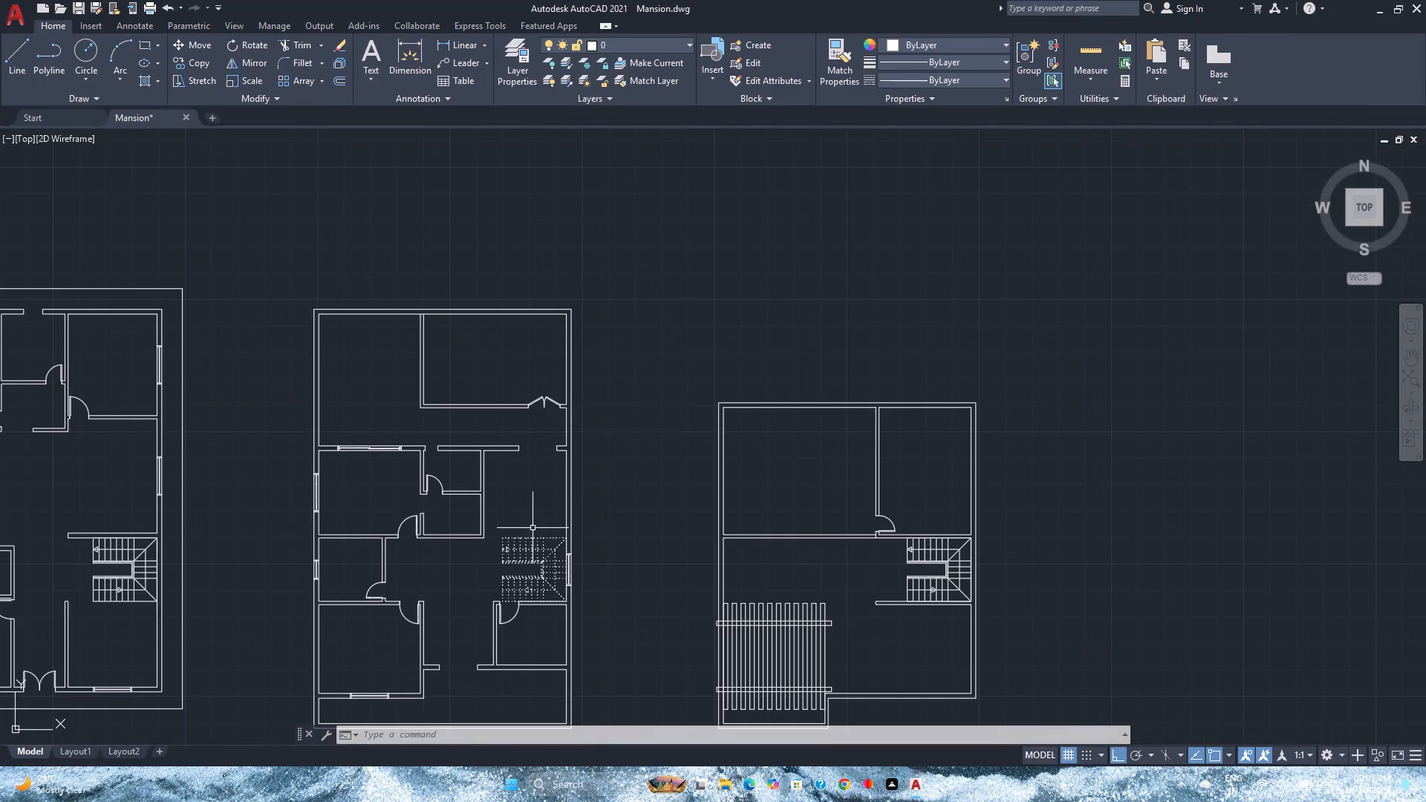
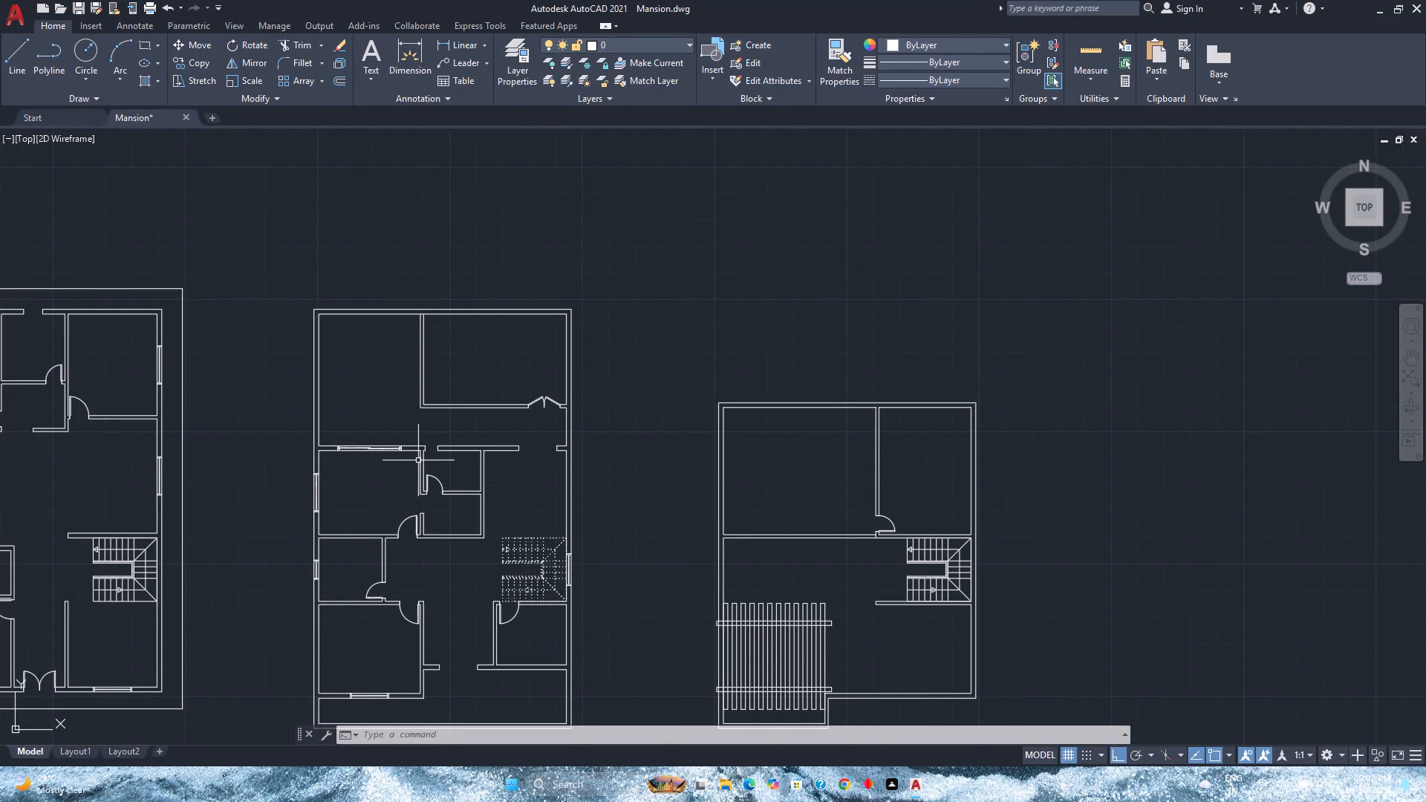
# Measure the narrow wall opening beside the sliding panel on the middle floor plan.
pyautogui.moveTo(432, 465); pyautogui.dragTo(779, 526, button='middle')
pyautogui.moveTo(779, 526); pyautogui.dragTo(738, 465, button='middle')
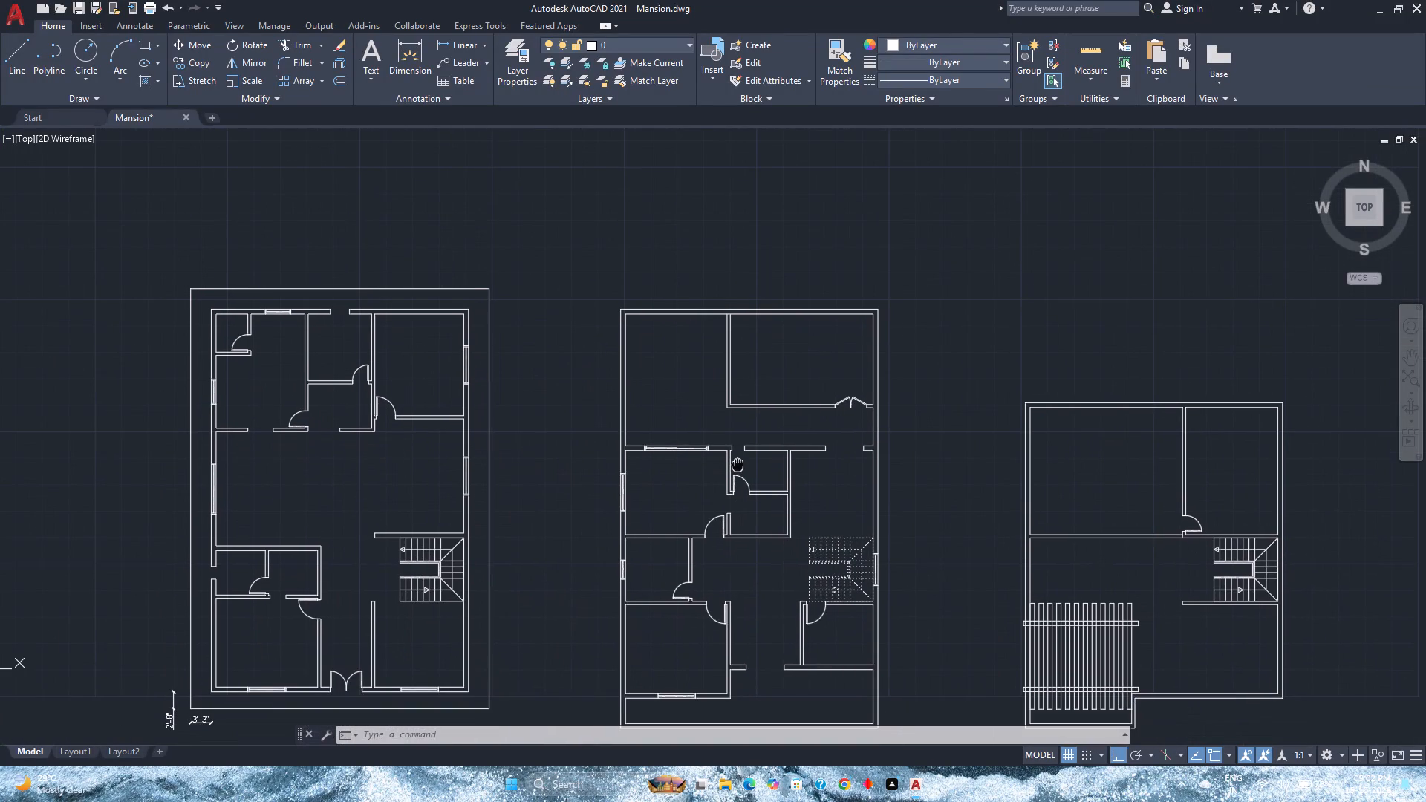
pyautogui.moveTo(738, 465); pyautogui.dragTo(662, 461, button='middle')
pyautogui.scroll(2, 662, 461)
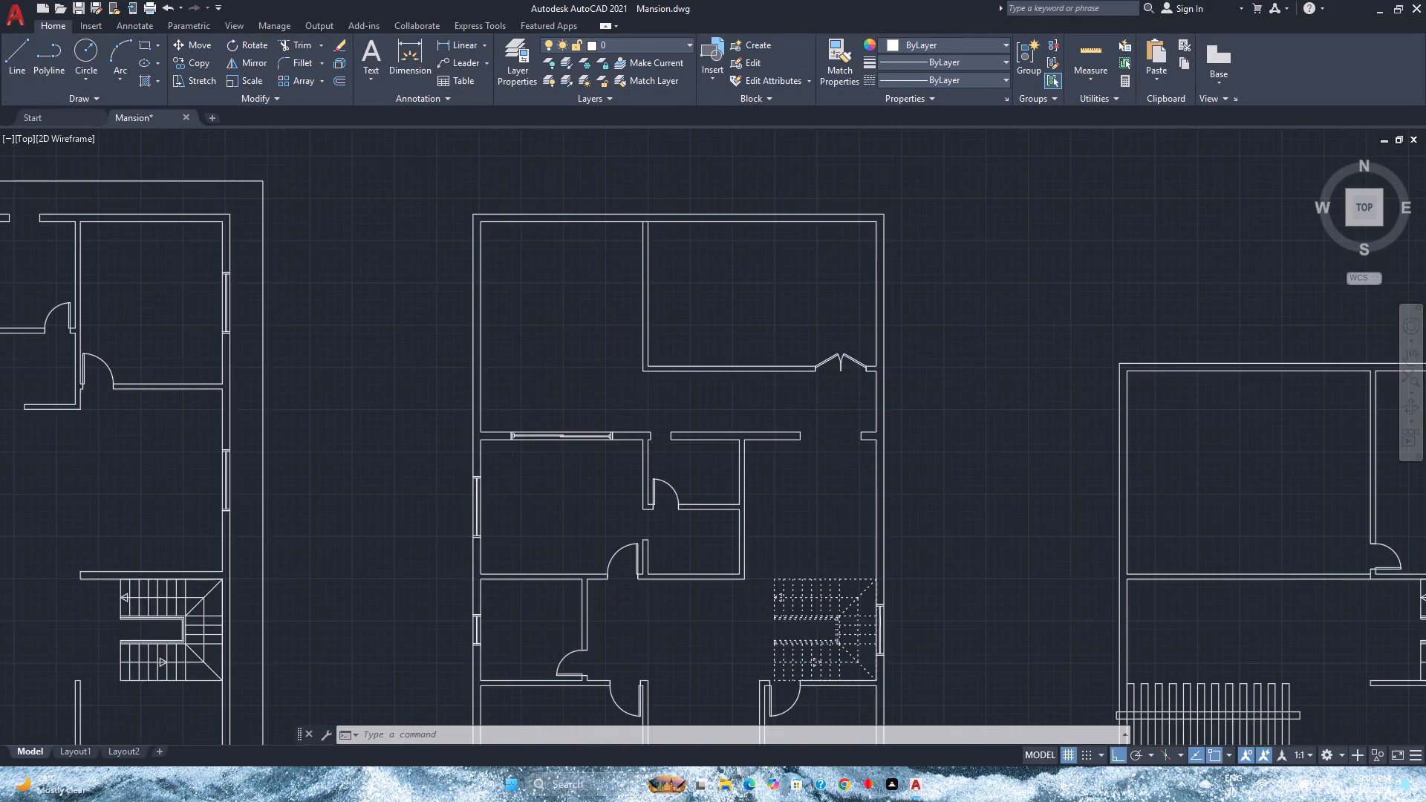
pyautogui.scroll(-1, 662, 461)
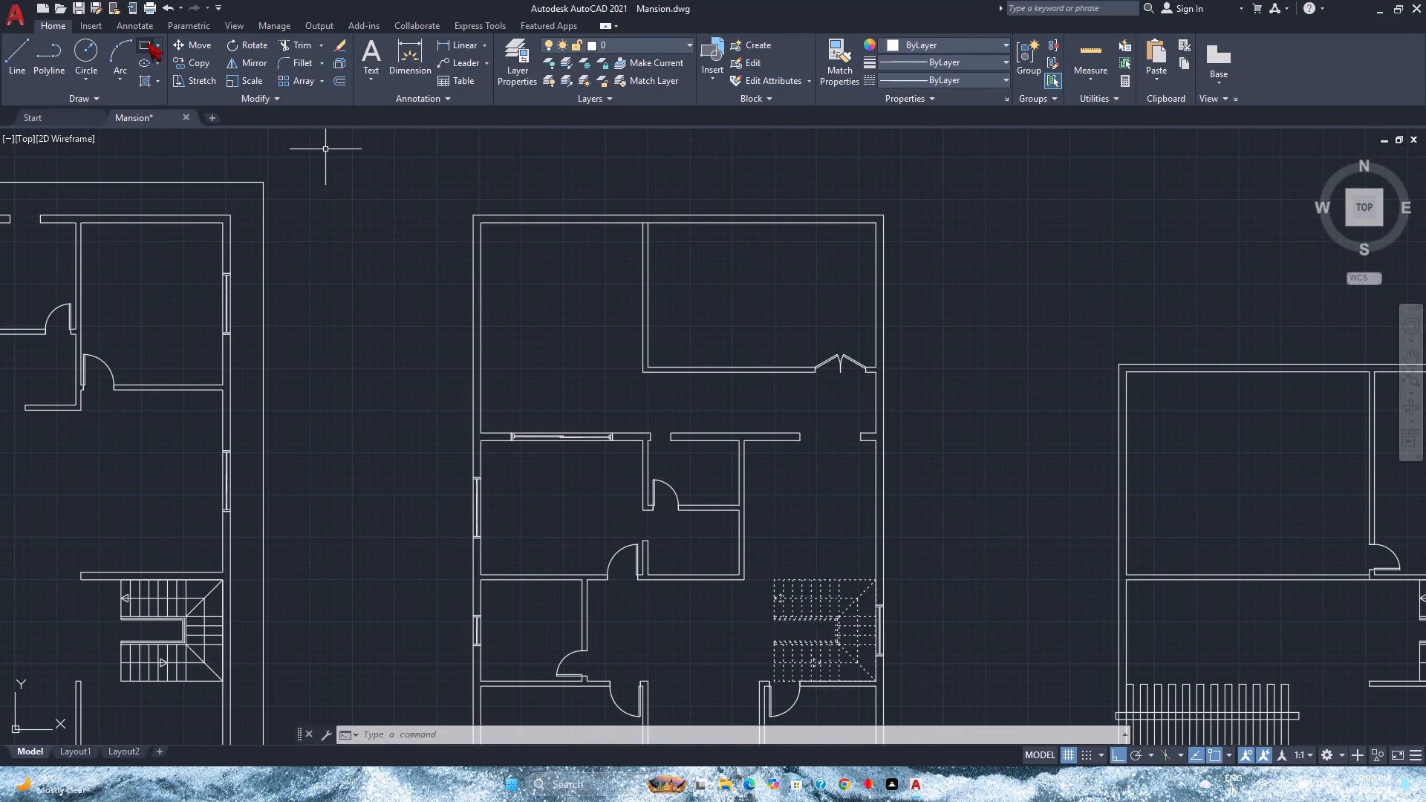
pyautogui.click(1080, 45)
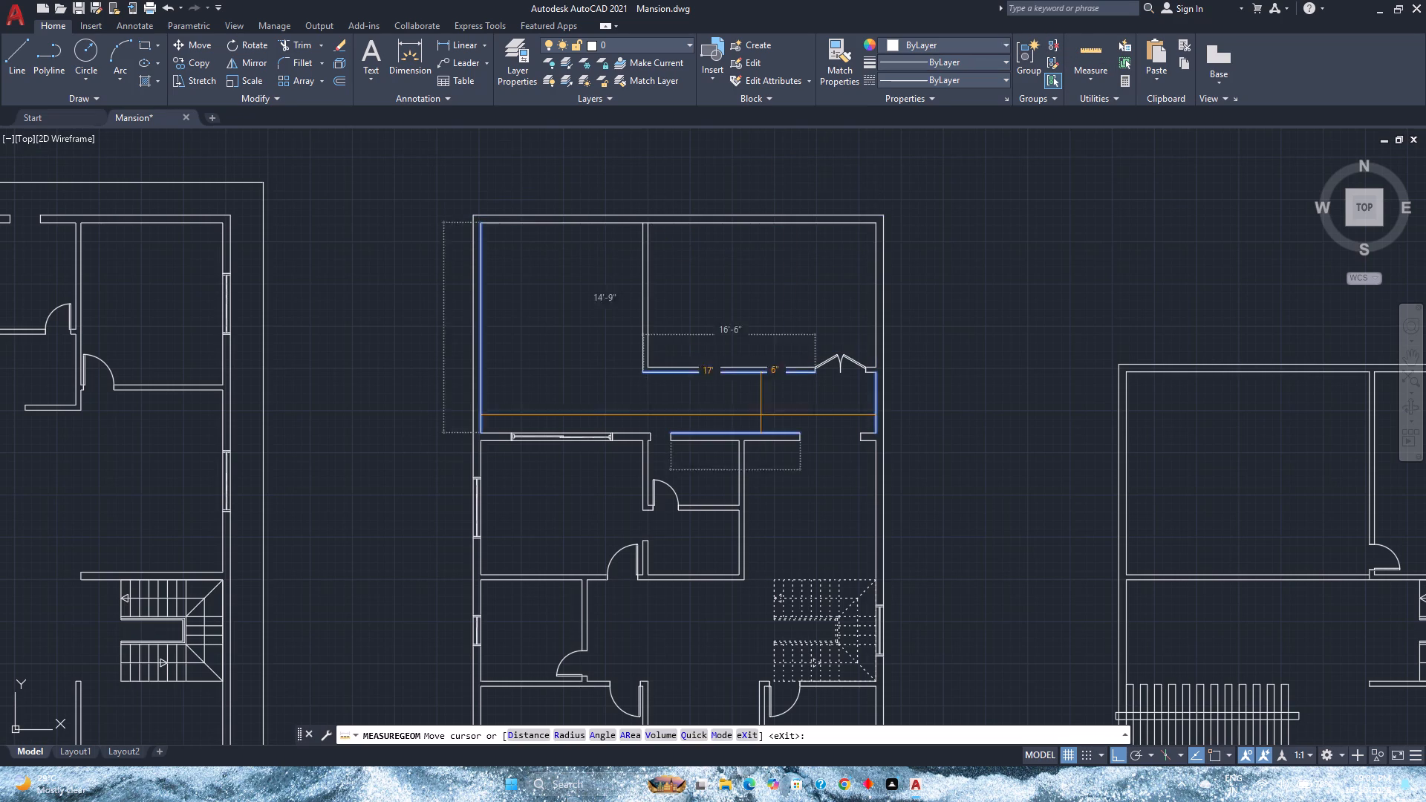
pyautogui.scroll(4, 680, 434)
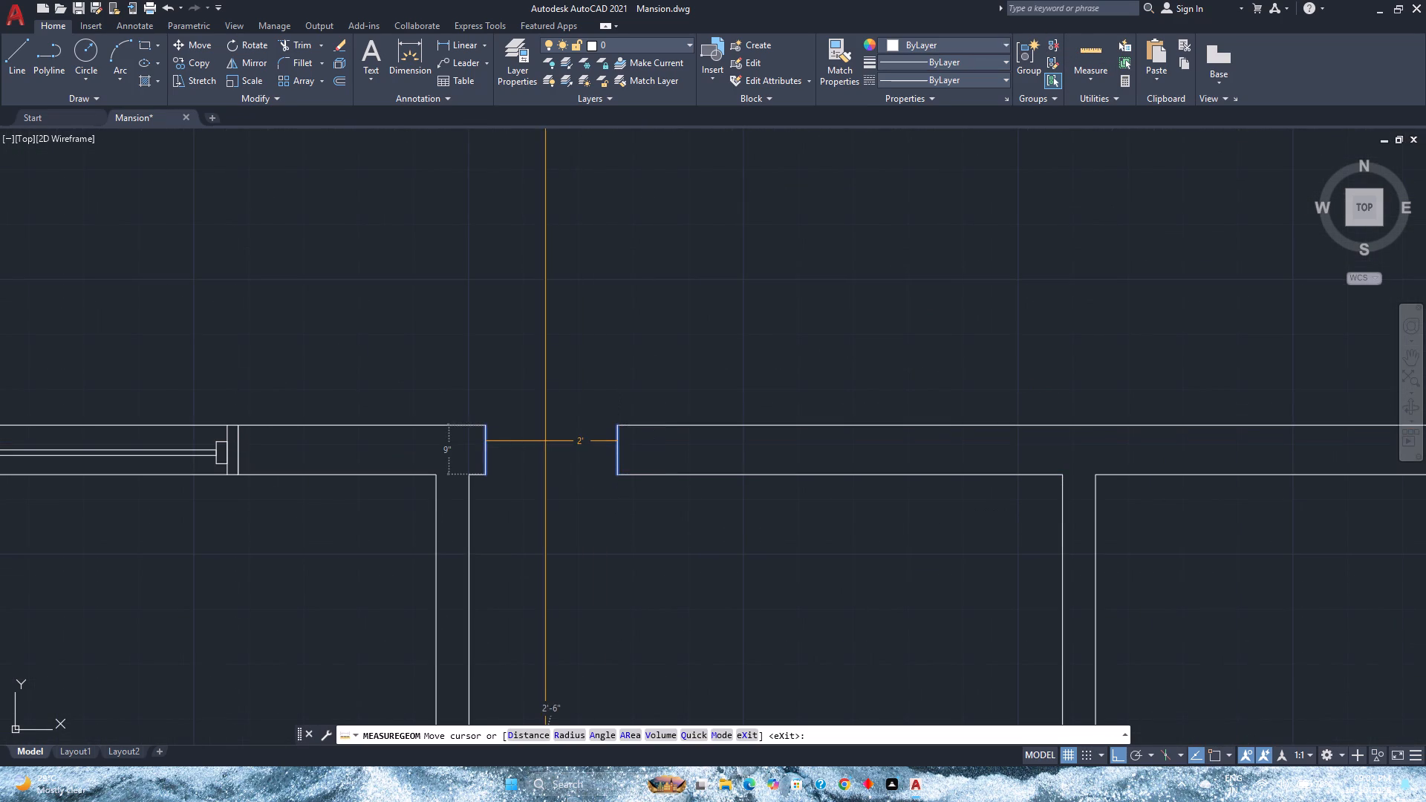
# Draw a 2' by 9" rectangle in the clear space just above the narrow wall opening.
pyautogui.click(143, 48)
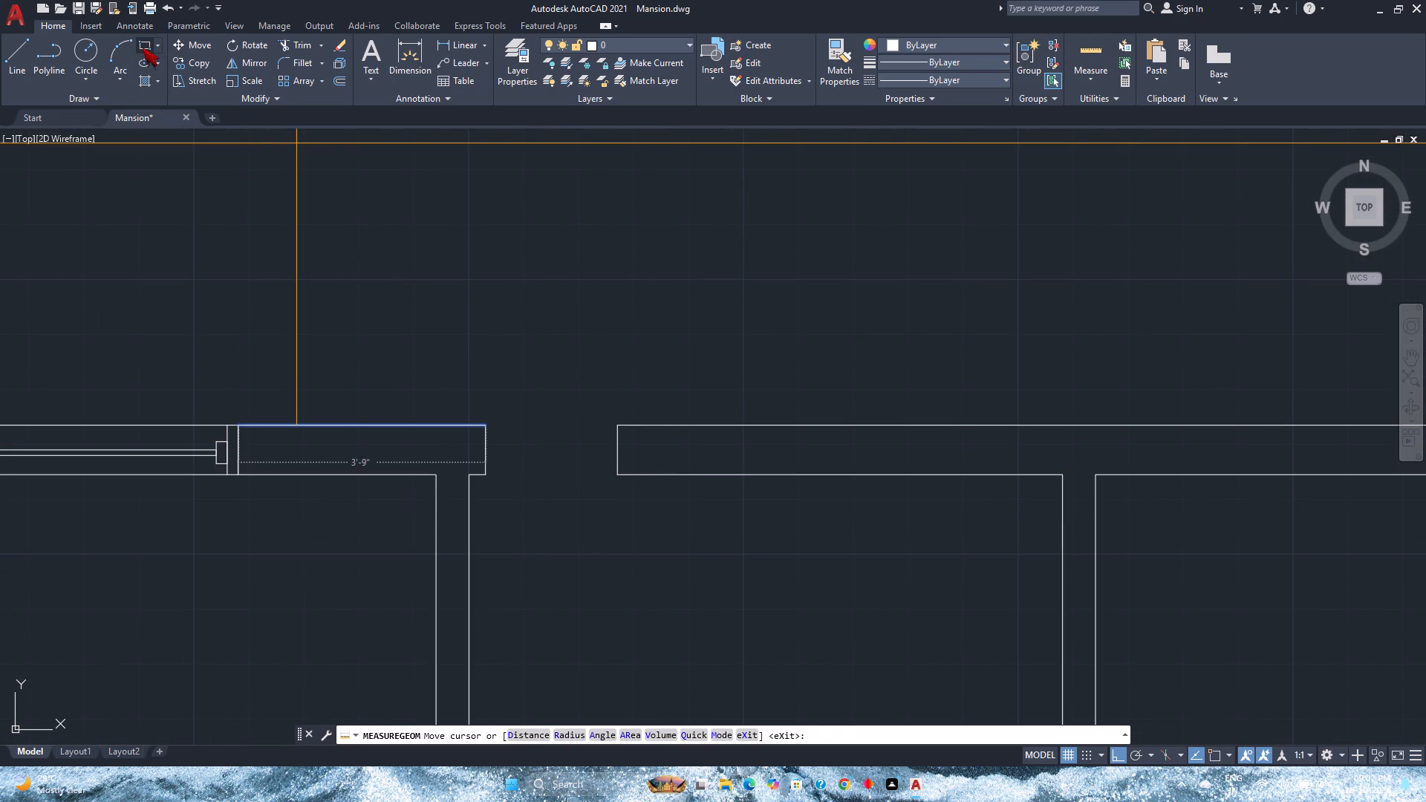
pyautogui.click(533, 279)
pyautogui.write("2',9")
pyautogui.press('Return')
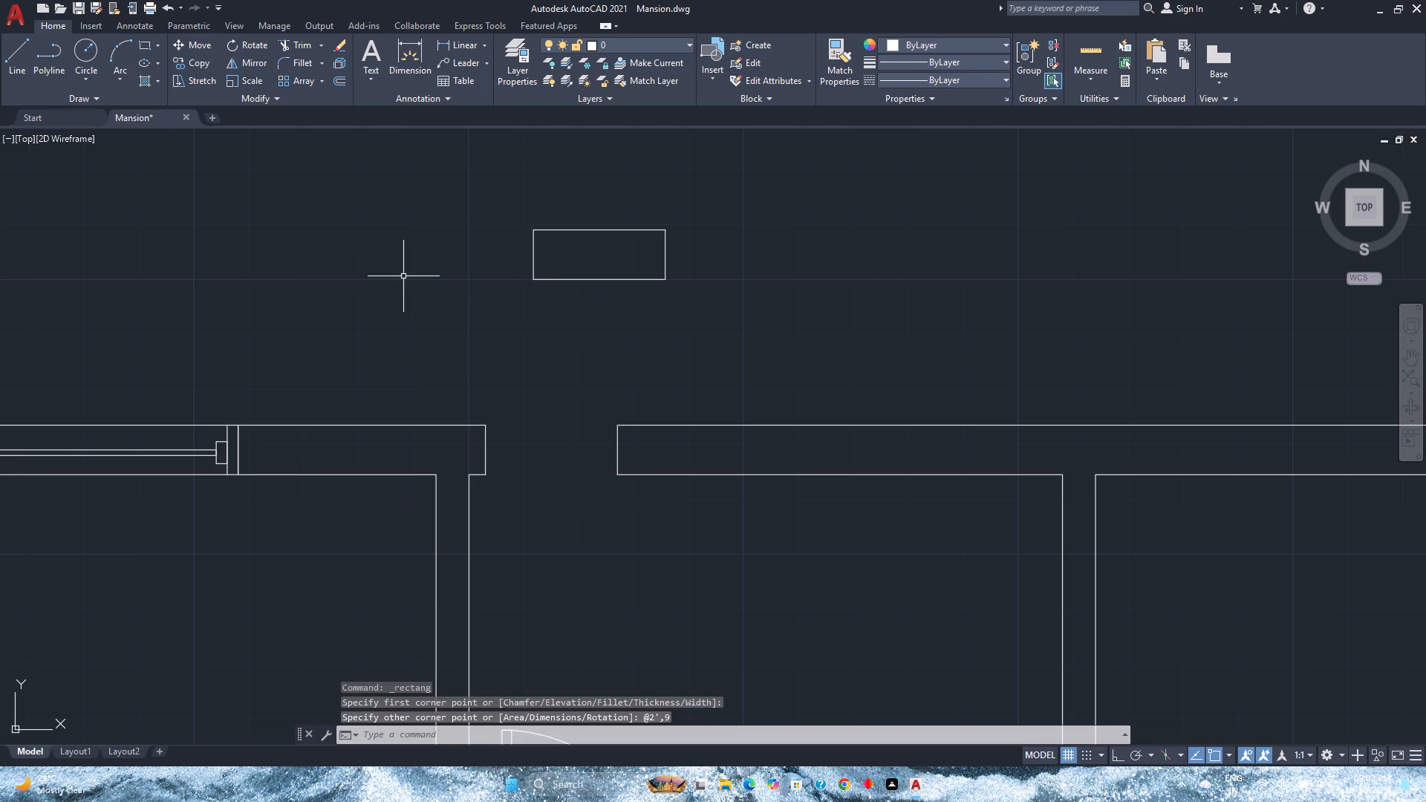
# Explode the new 2' by 9" rectangle into separate lines.
pyautogui.click(555, 285)
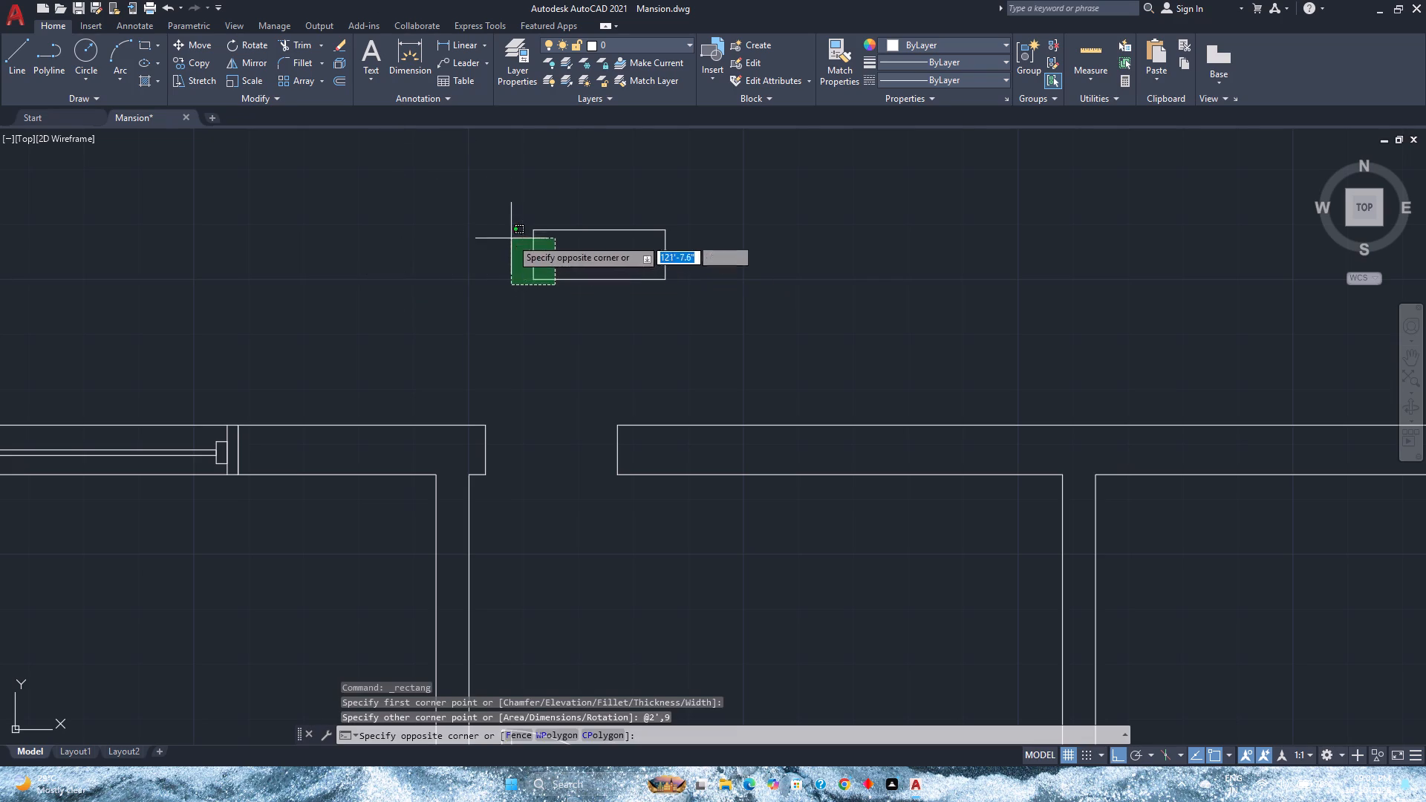
pyautogui.click(510, 238)
pyautogui.write('ex')
pyautogui.press('p')
pyautogui.press('l')
pyautogui.press('o')
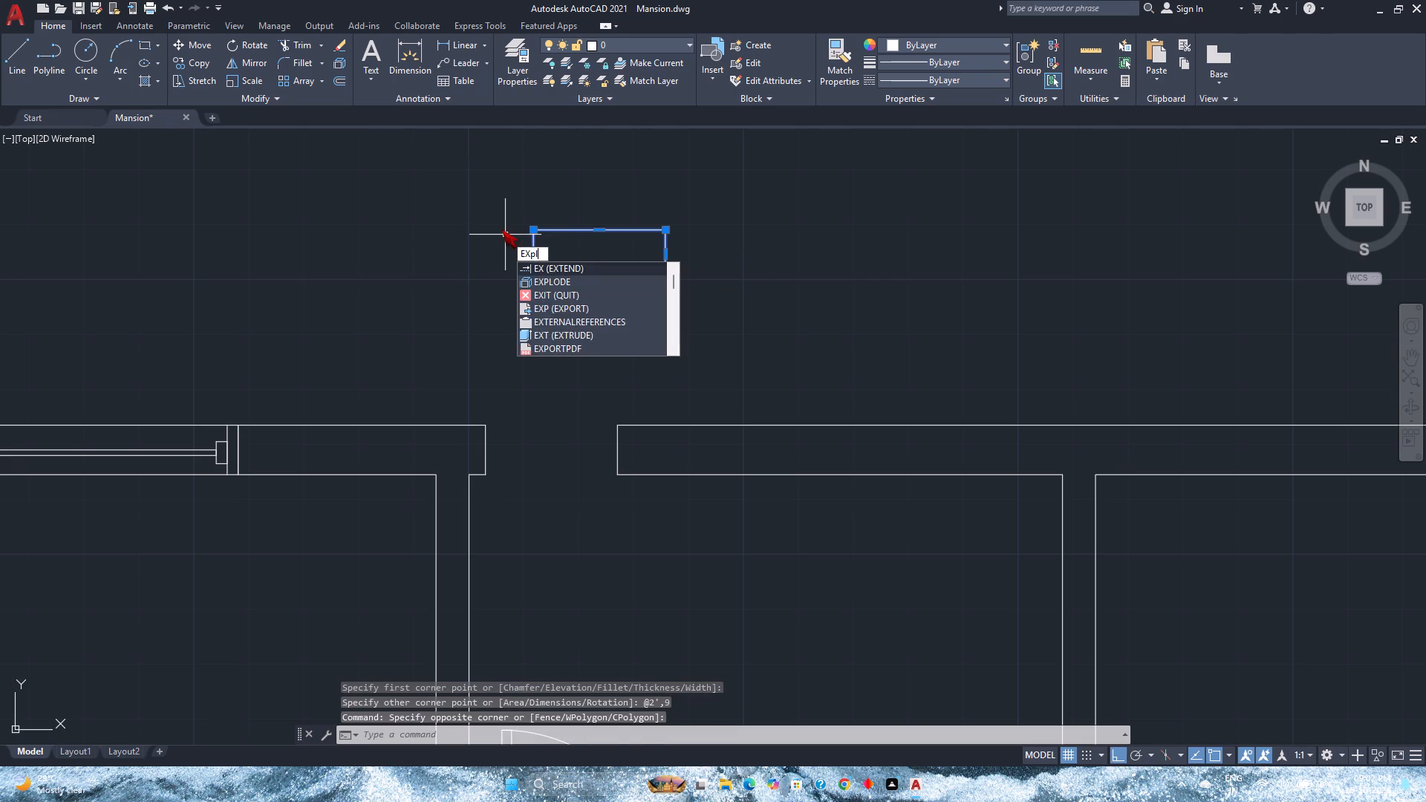
pyautogui.press('Return')
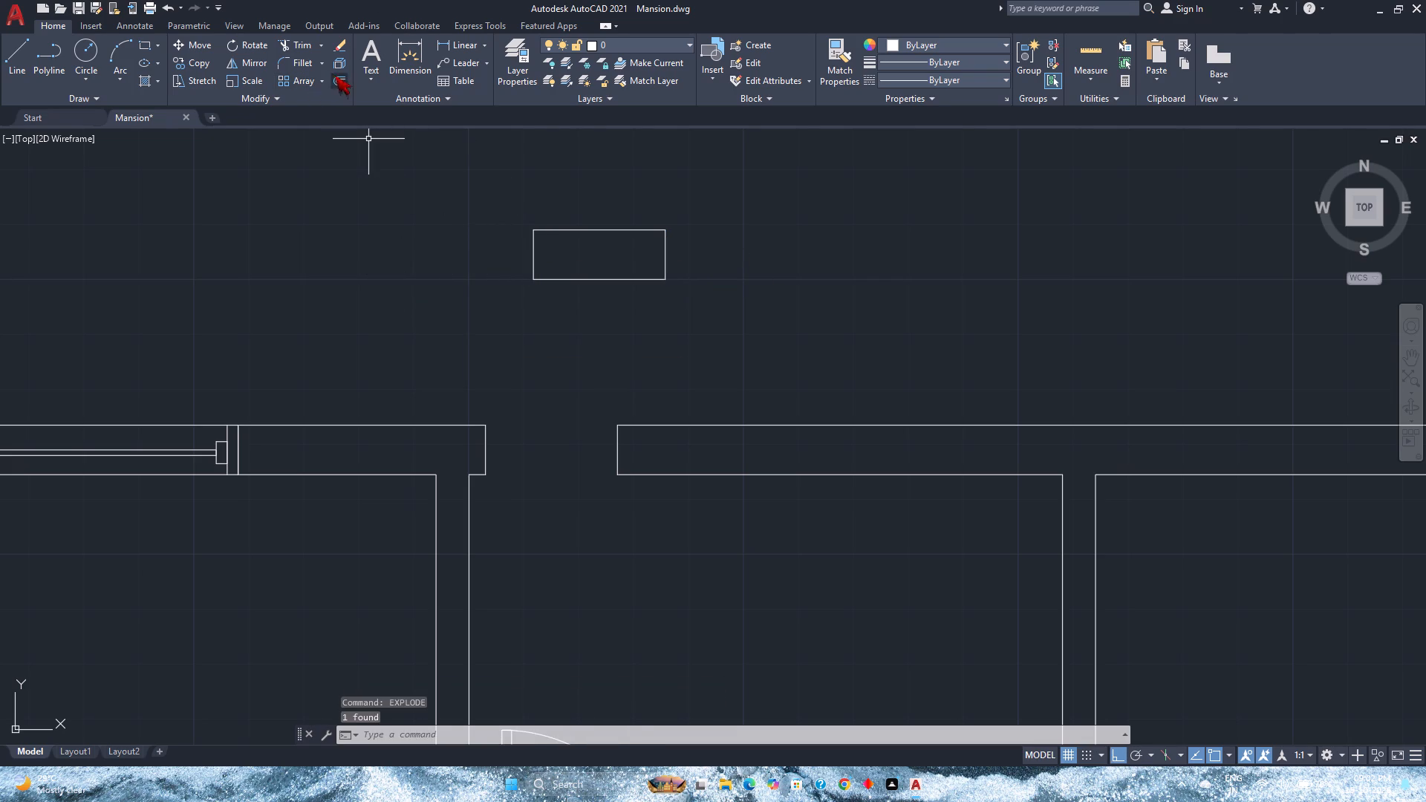
# Offset both short sides of the exploded rectangle inward by 2" to form the frame jambs.
pyautogui.click(336, 76)
pyautogui.press('2')
pyautogui.press('Return')
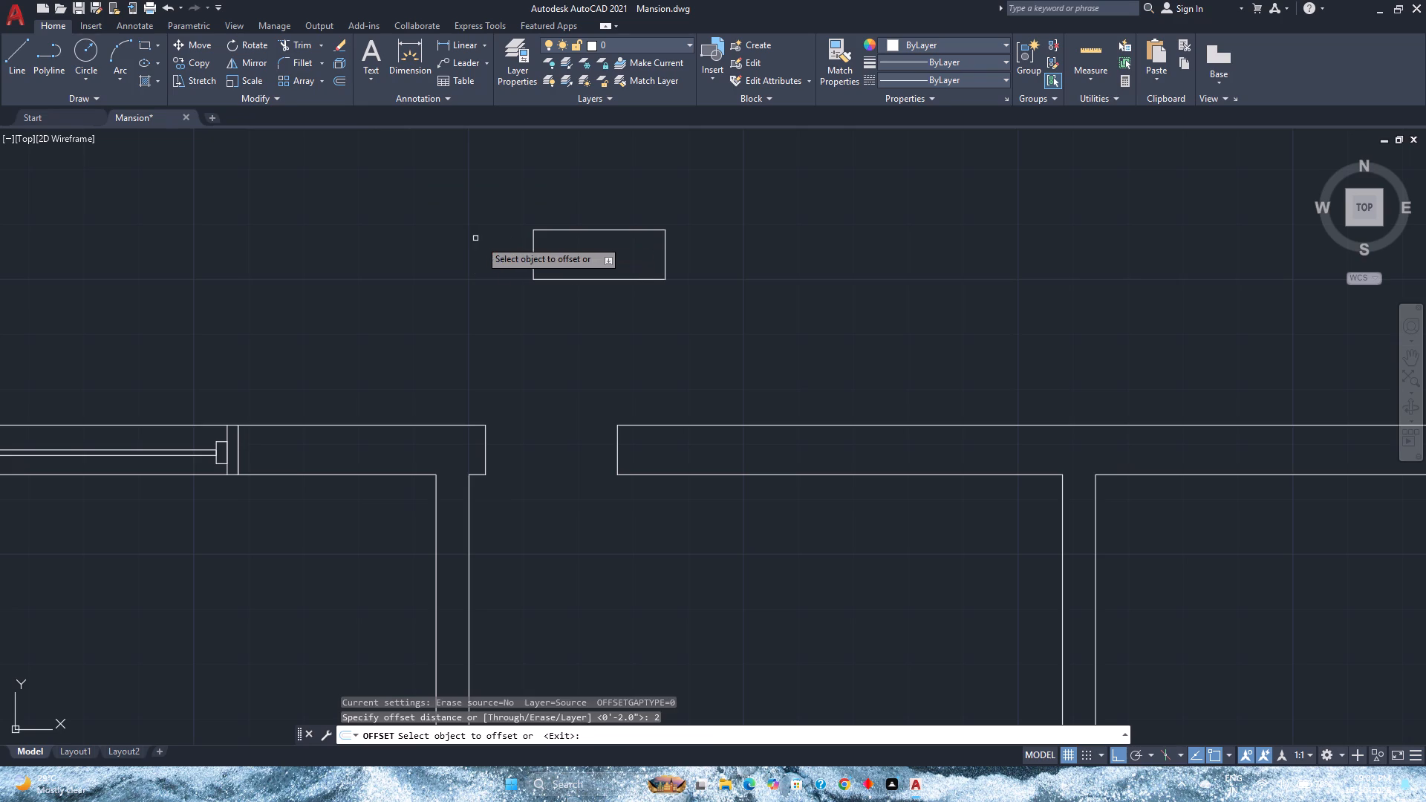
pyautogui.click(535, 256)
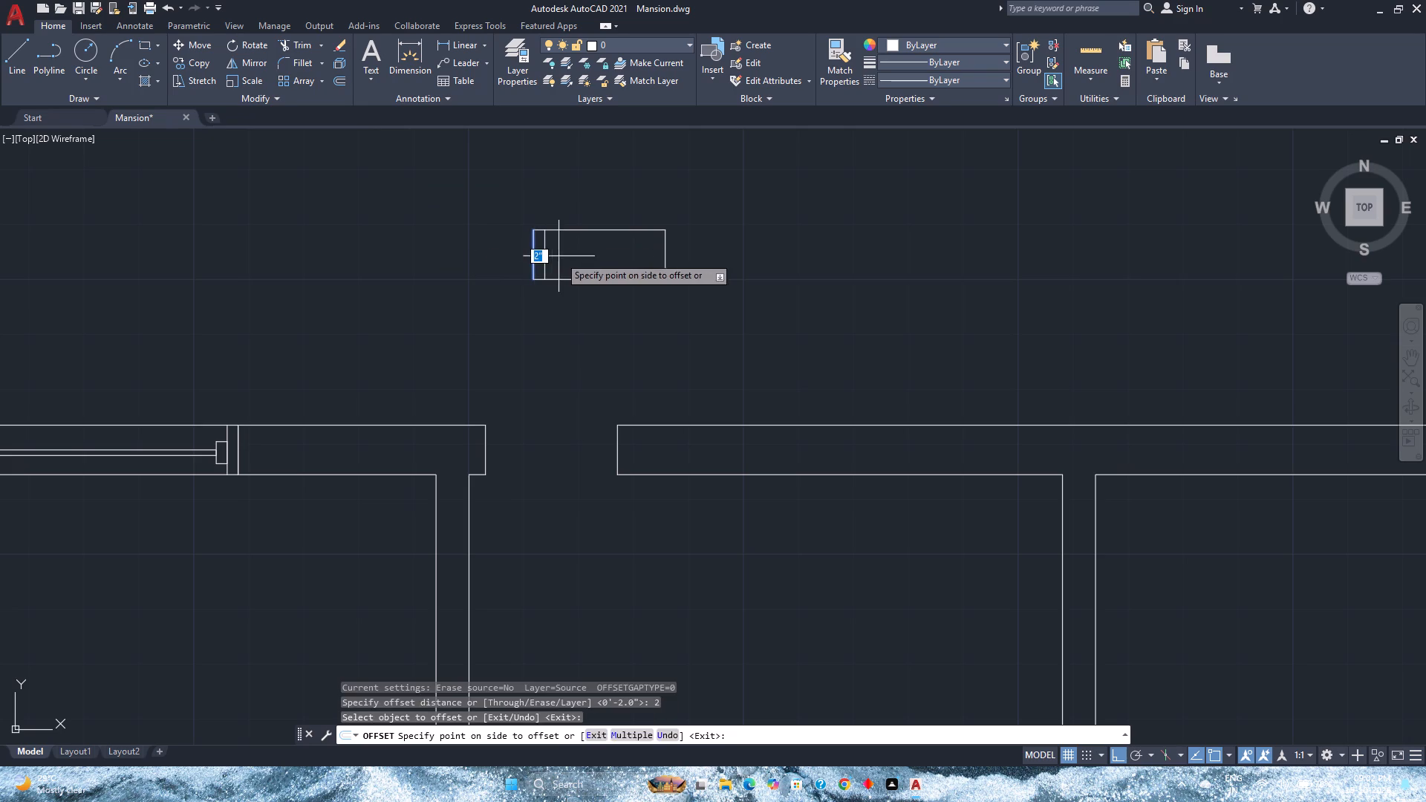
pyautogui.click(559, 256)
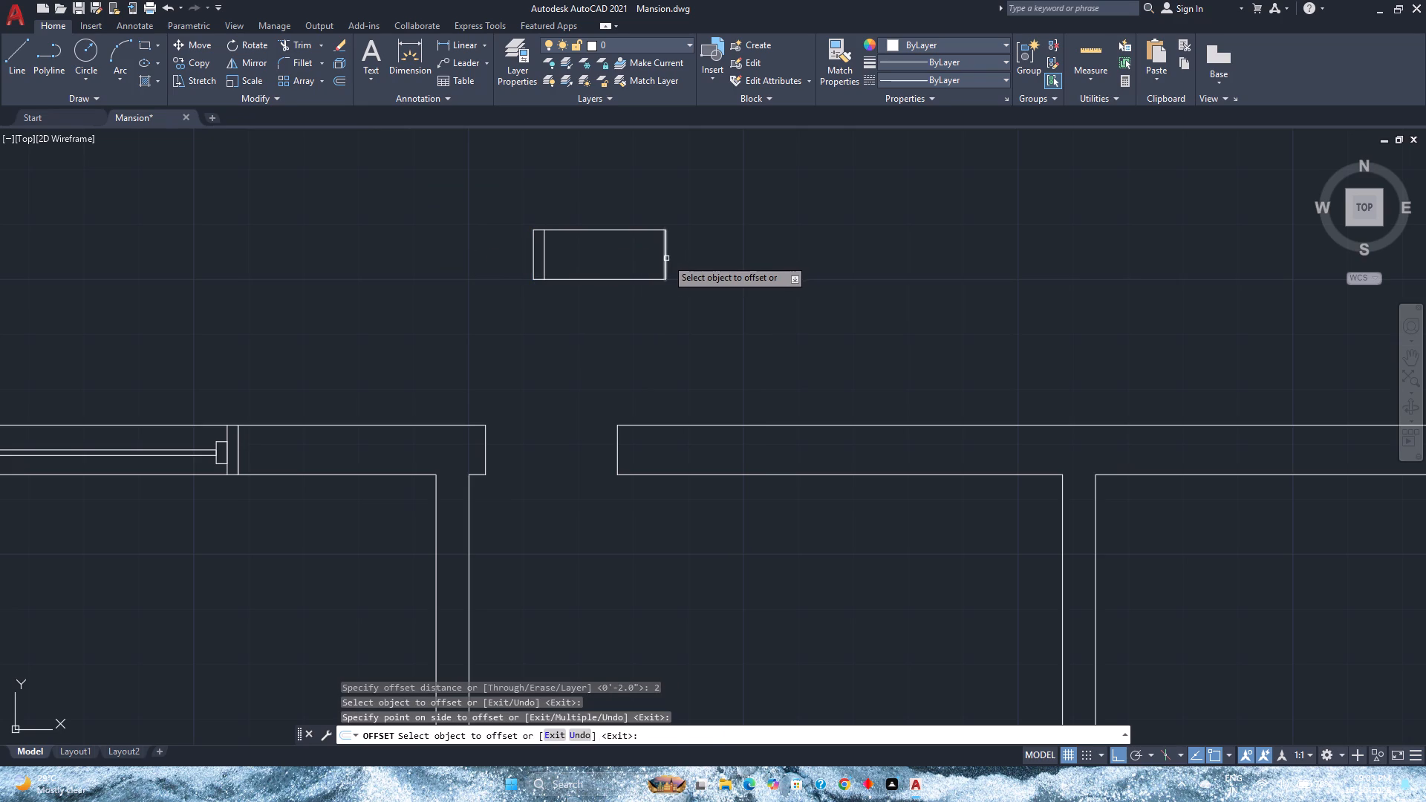
pyautogui.click(666, 258)
pyautogui.click(596, 258)
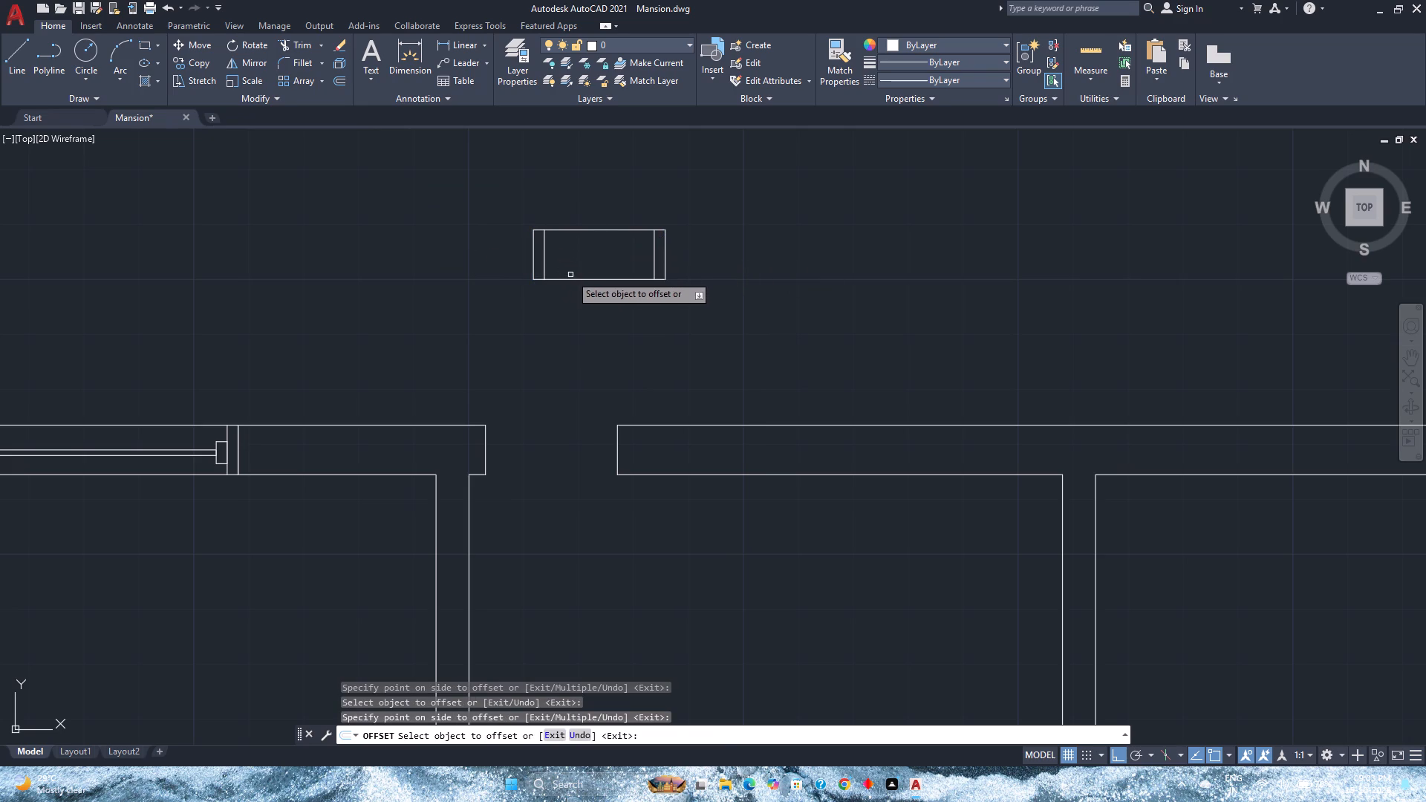
# Offset both long sides of the rectangle inward by 4" to form the pair of glass lines.
pyautogui.click(573, 280)
pyautogui.press('4')
pyautogui.press('Return')
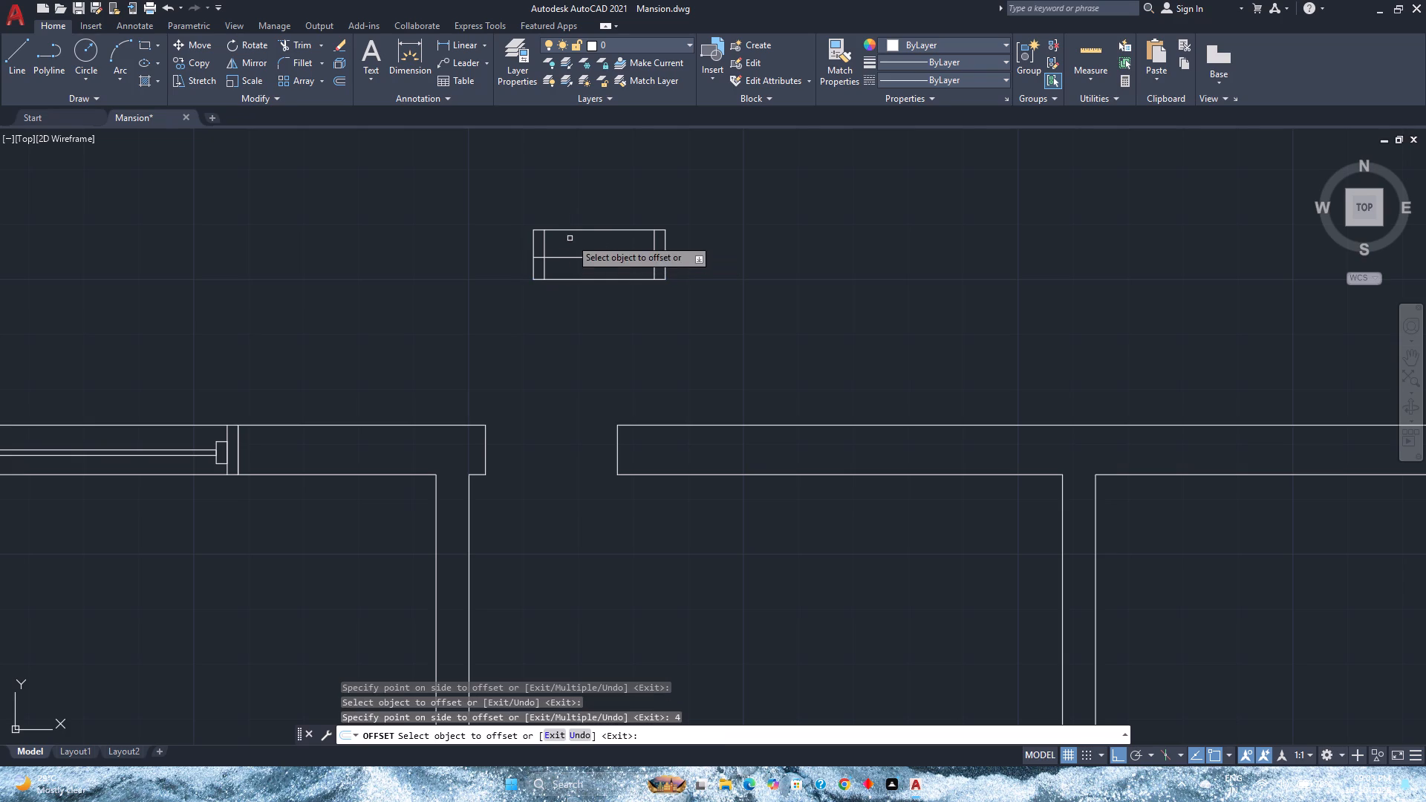
pyautogui.click(576, 231)
pyautogui.press('4')
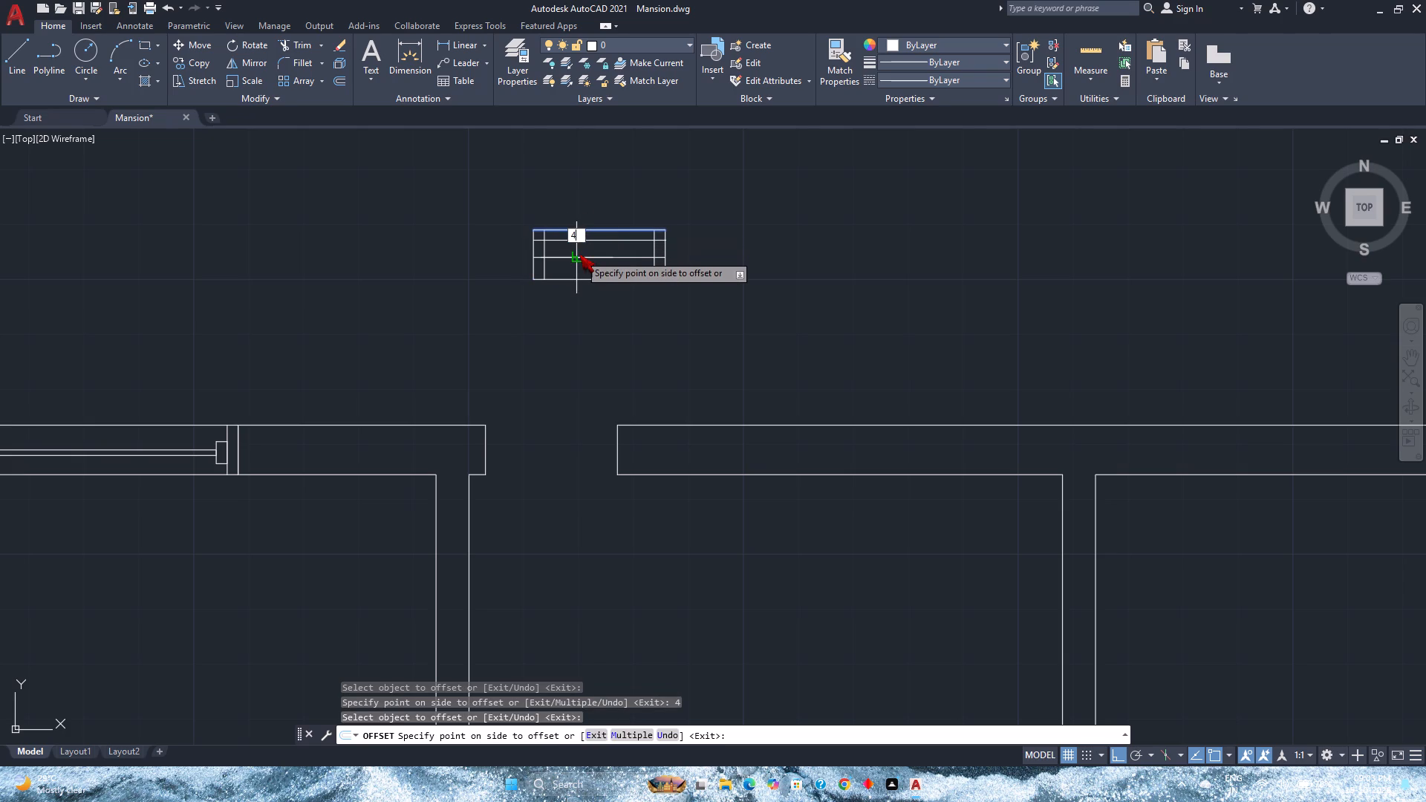
pyautogui.press('Return')
pyautogui.press('space')
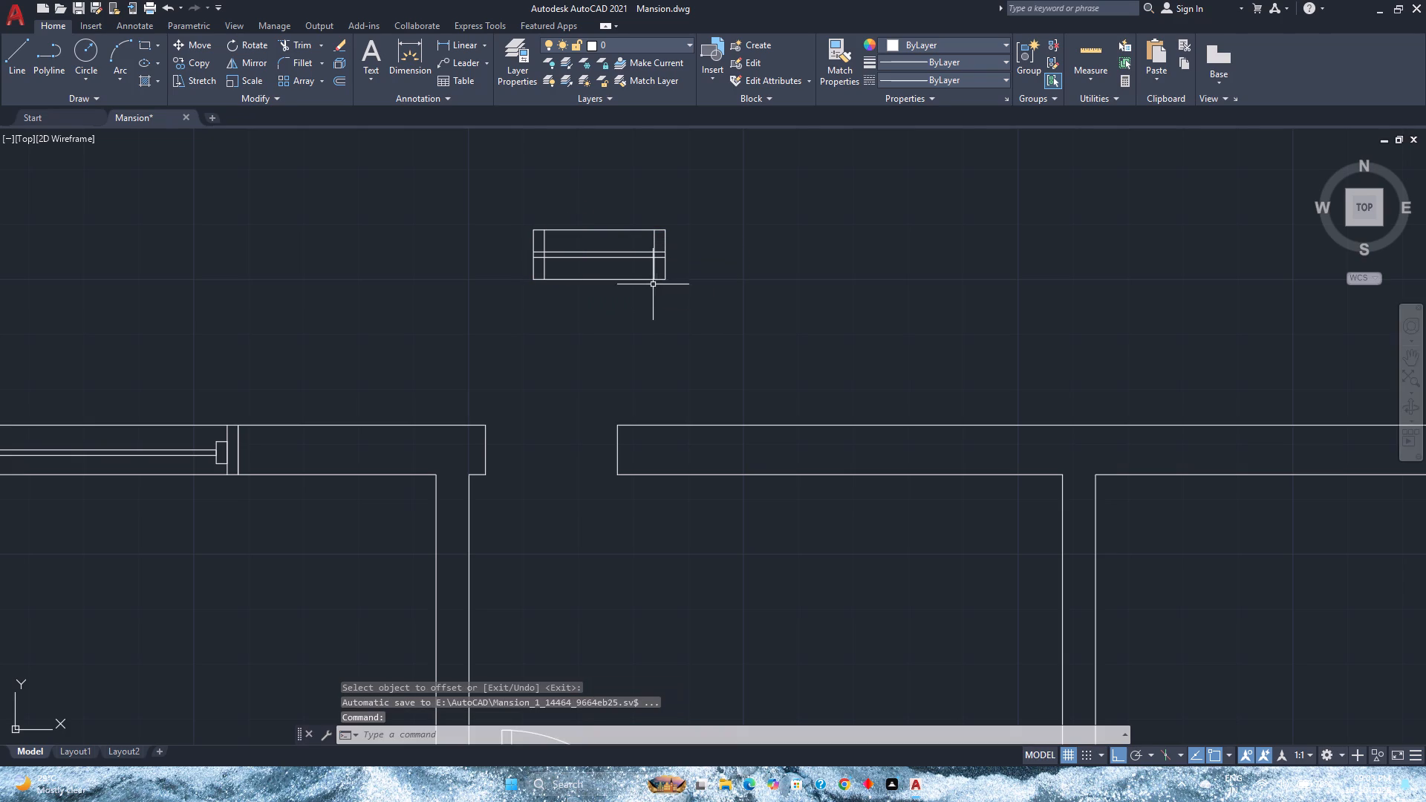
# Trim the two glass lines where they cross the jambs at both ends of the window.
pyautogui.press('t')
pyautogui.press('r')
pyautogui.press('Return')
pyautogui.scroll(2, 611, 250)
pyautogui.scroll(3, 460, 244)
pyautogui.scroll(-2, 405, 244)
pyautogui.moveTo(405, 244); pyautogui.dragTo(420, 278, button='middle')
pyautogui.click(395, 278)
pyautogui.click(396, 322)
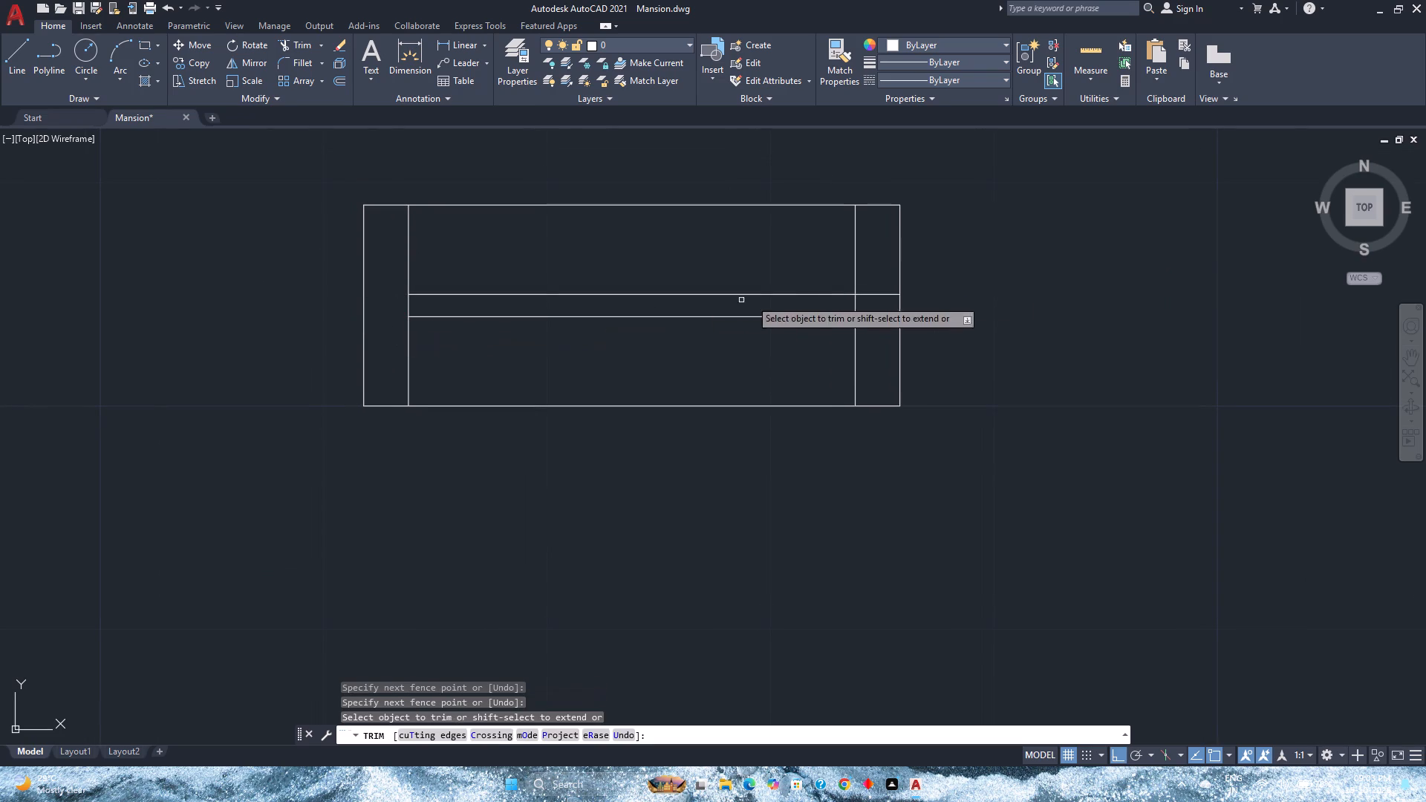
pyautogui.click(876, 275)
pyautogui.click(882, 325)
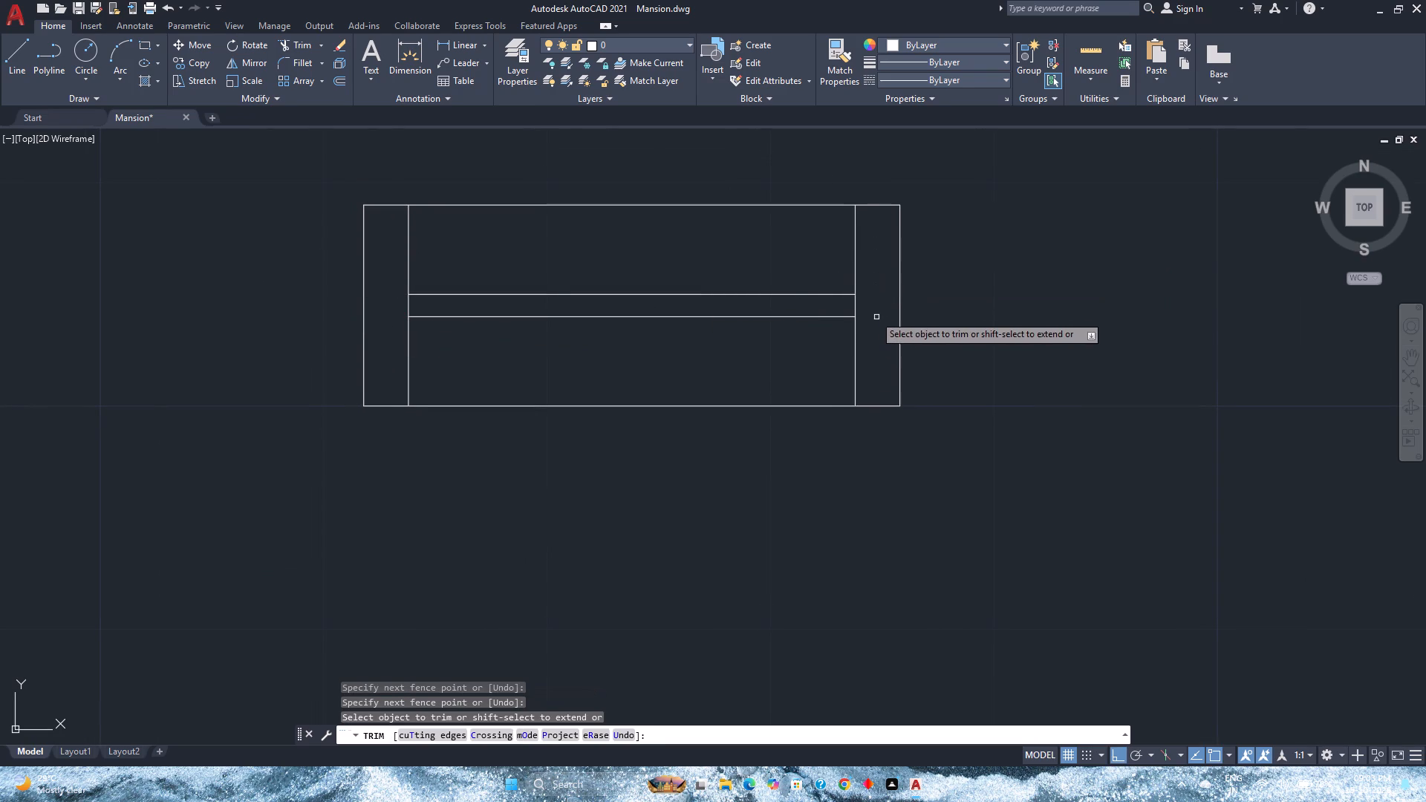
pyautogui.press('space')
# Join the lines of the whole window symbol.
pyautogui.scroll(-1, 855, 305)
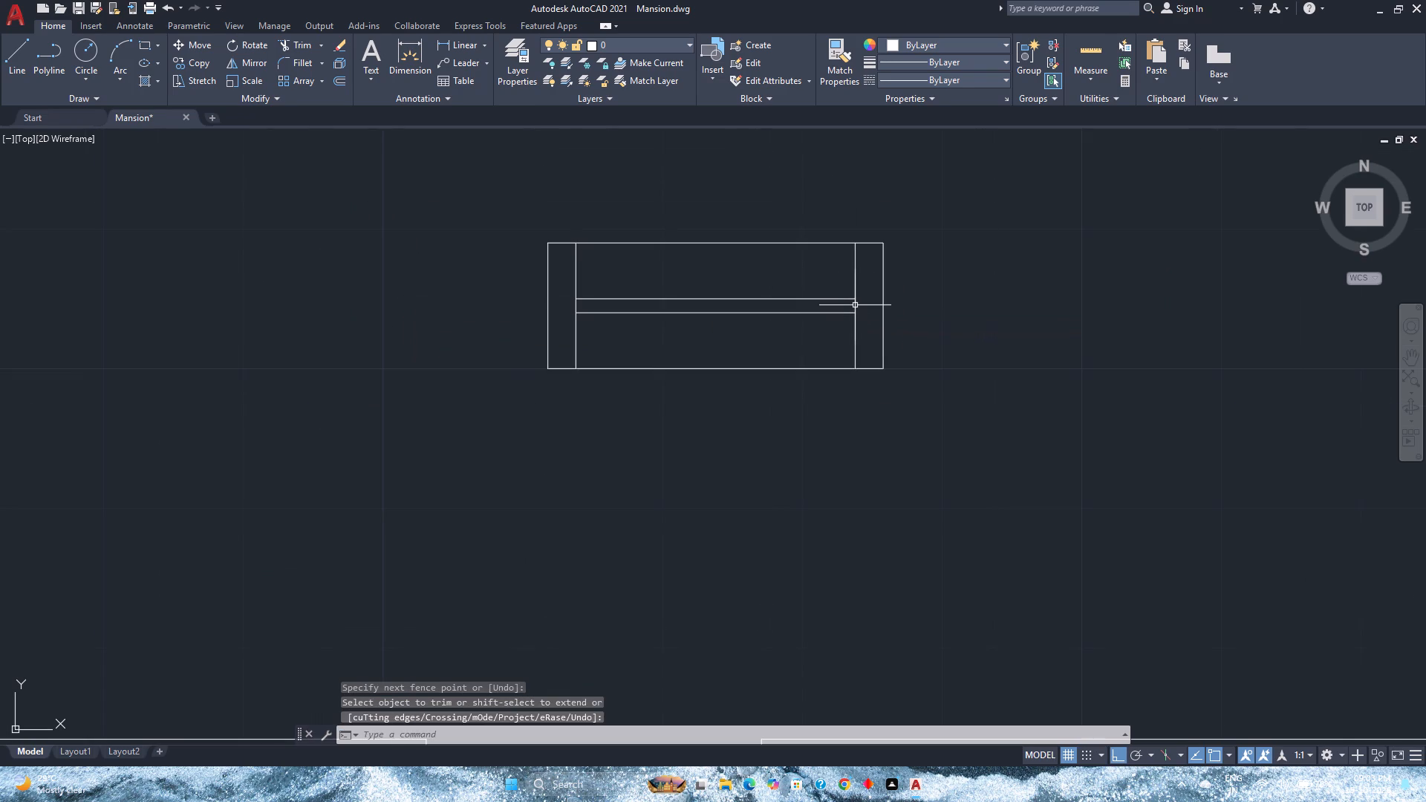
pyautogui.click(940, 413)
pyautogui.click(438, 224)
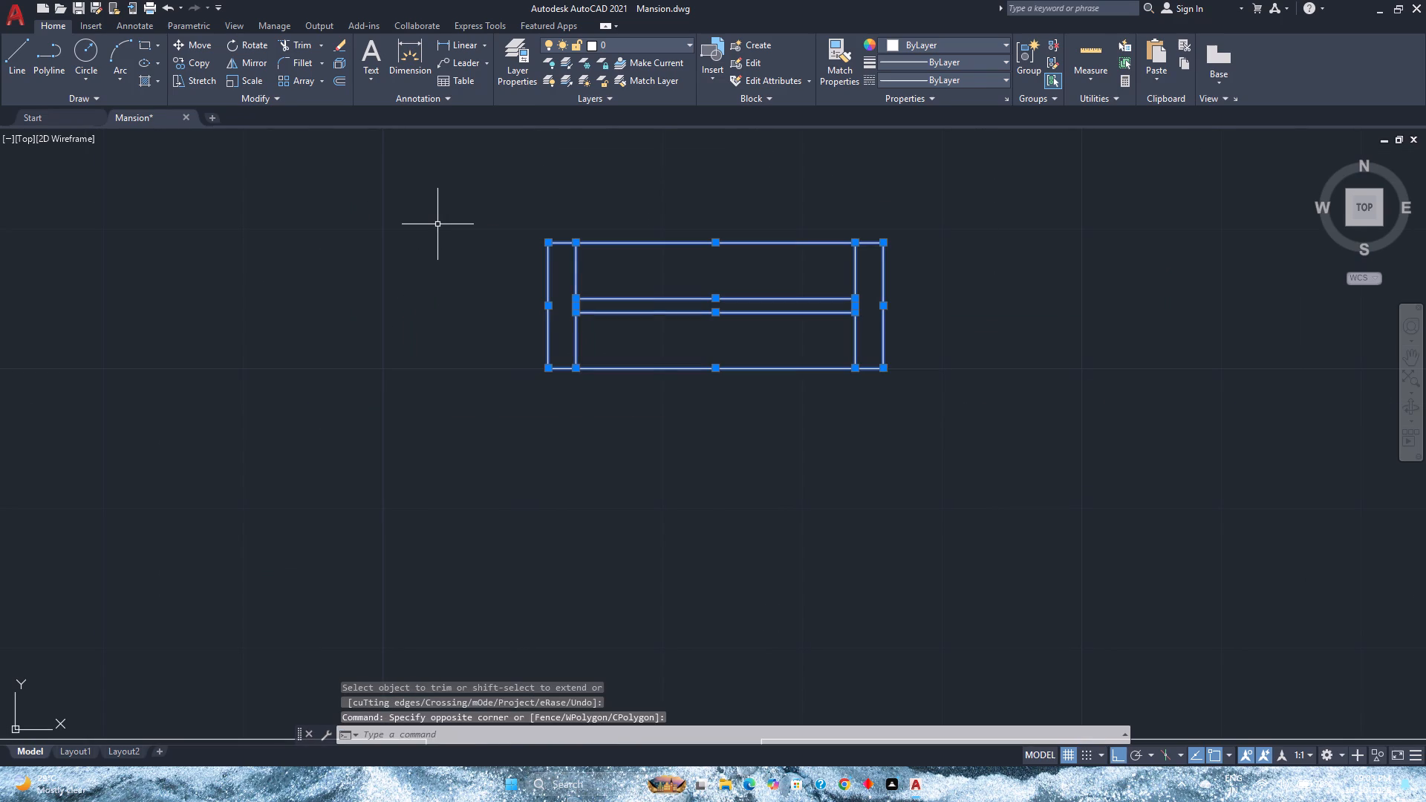
pyautogui.press('j')
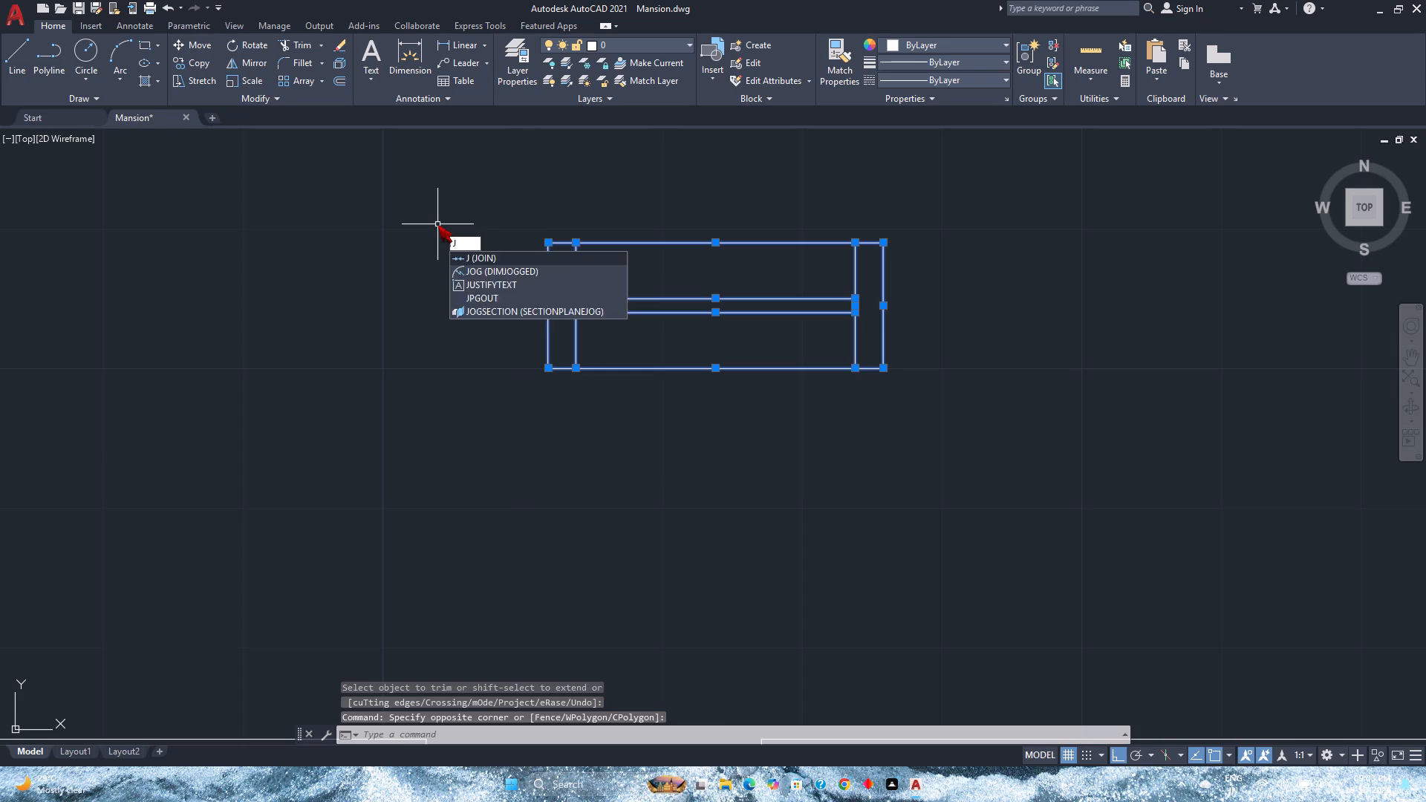
pyautogui.press('Return')
# Group all parts of the window symbol into one object.
pyautogui.click(974, 402)
pyautogui.click(427, 208)
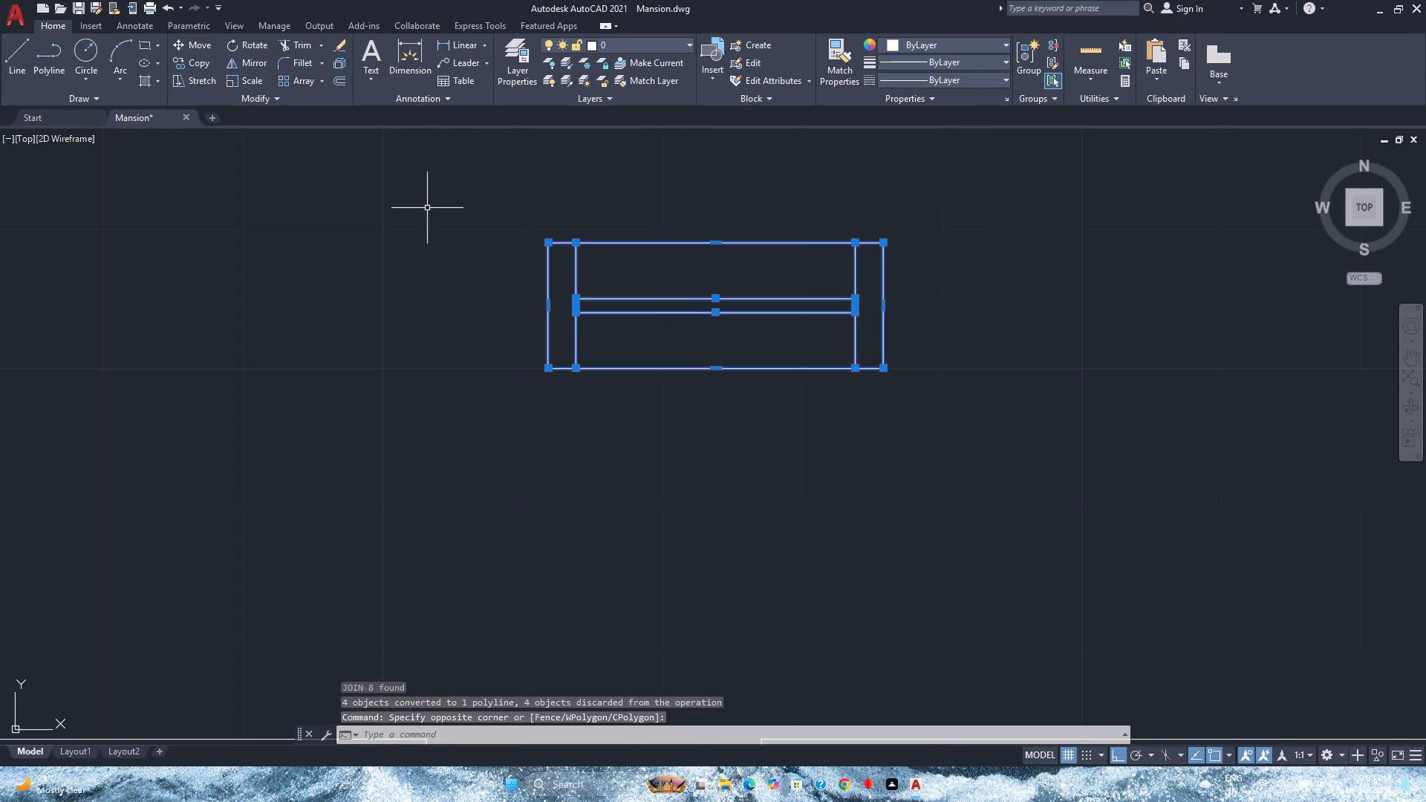
pyautogui.press('g')
pyautogui.press('Return')
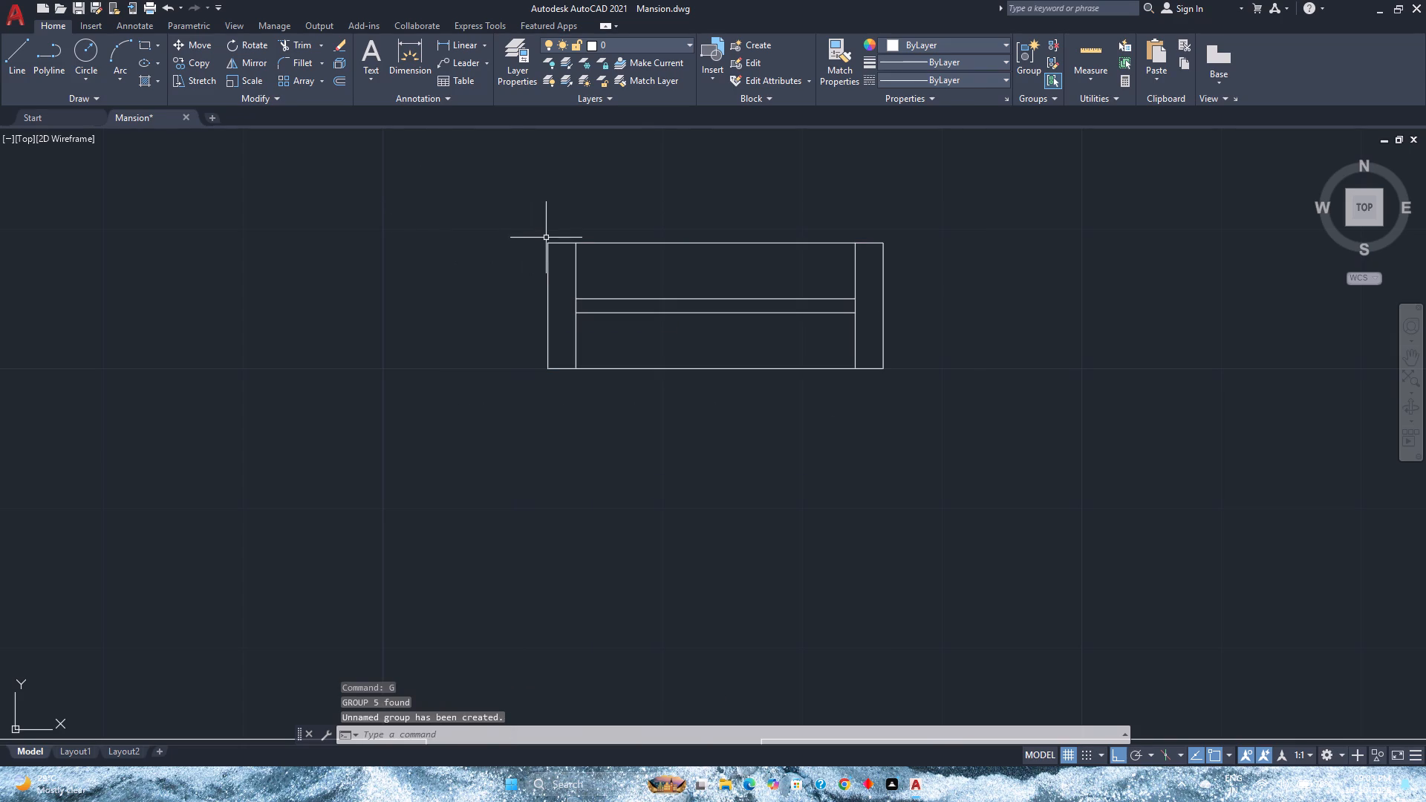
# Copy the grouped window from its upper-left corner into the narrow wall opening below it.
pyautogui.click(551, 246)
pyautogui.click(534, 233)
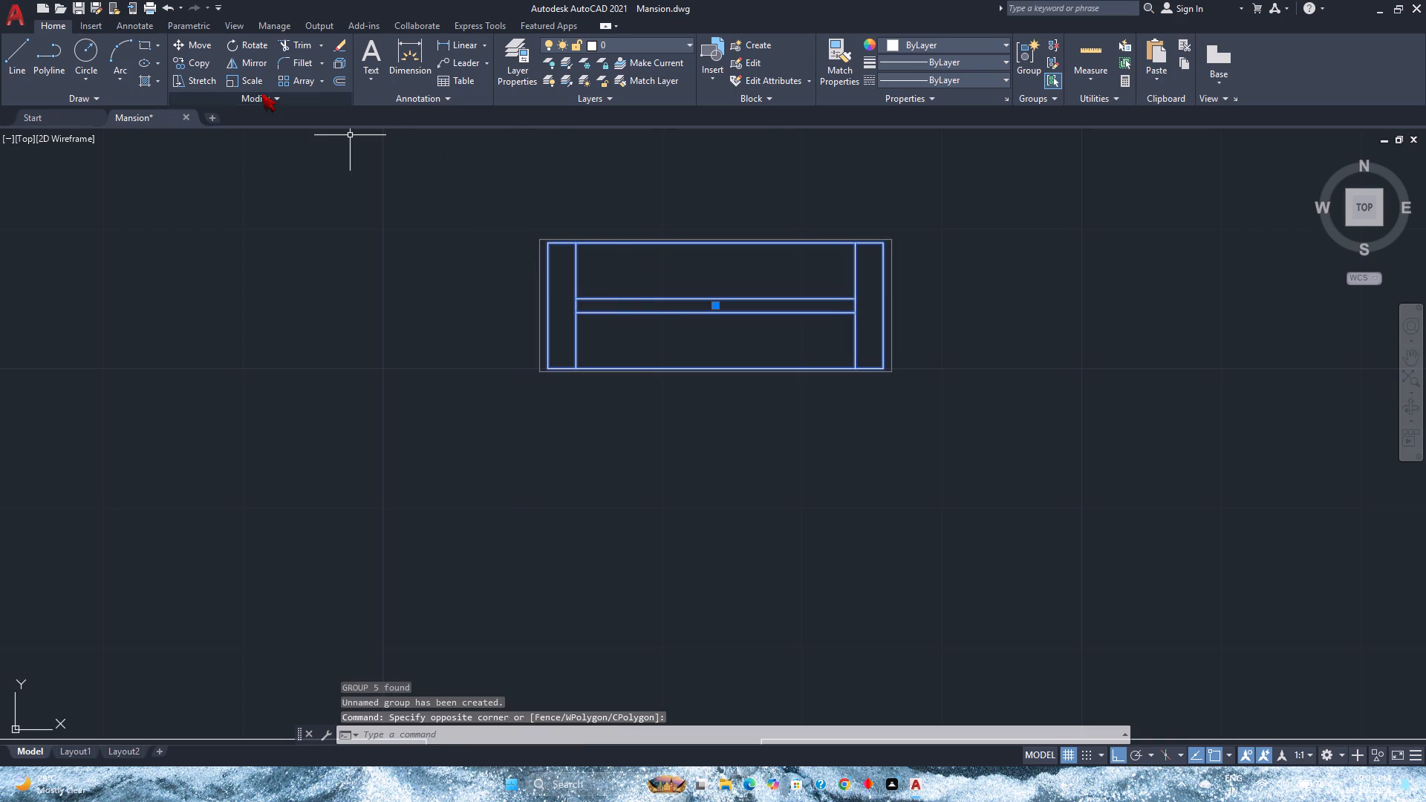
pyautogui.click(212, 65)
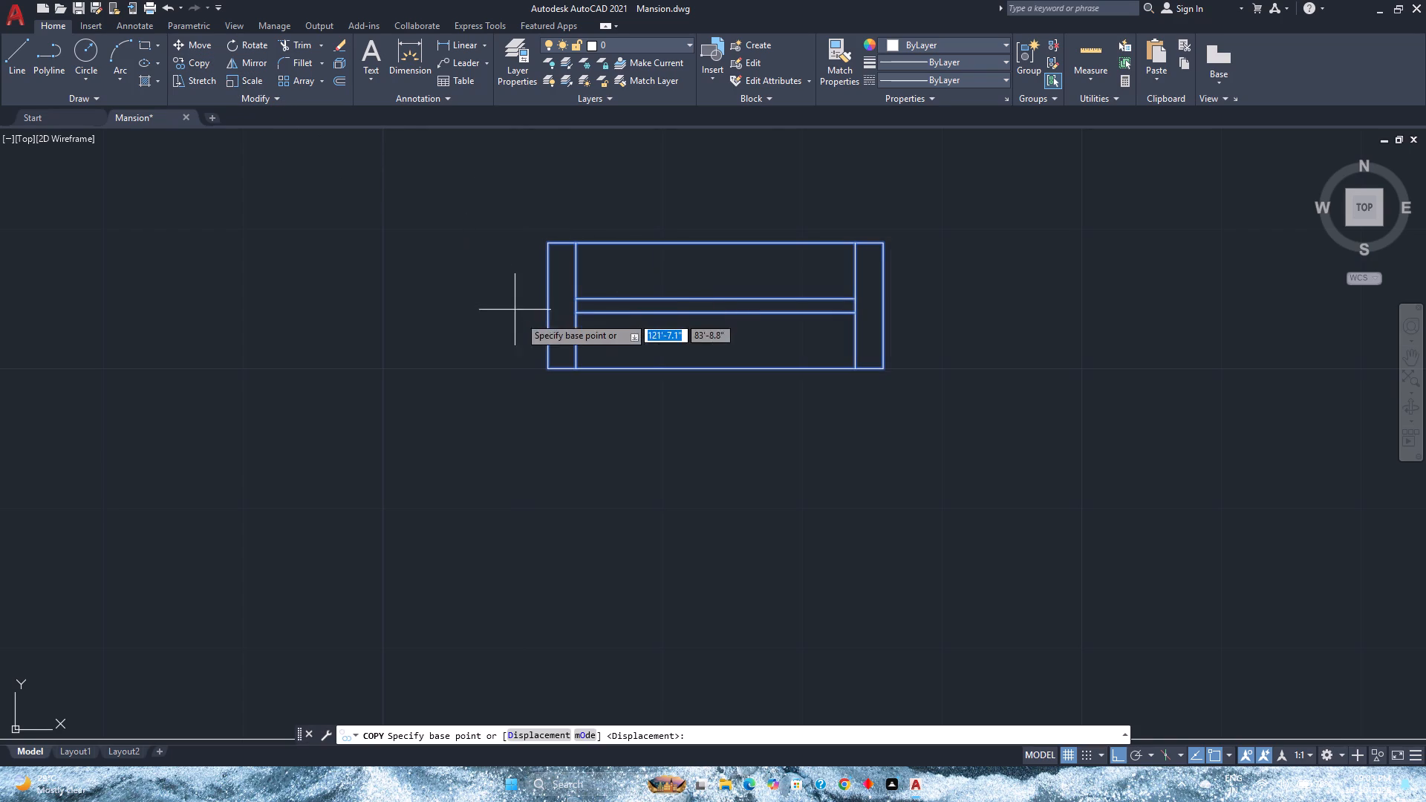
pyautogui.click(545, 241)
pyautogui.scroll(-4, 543, 244)
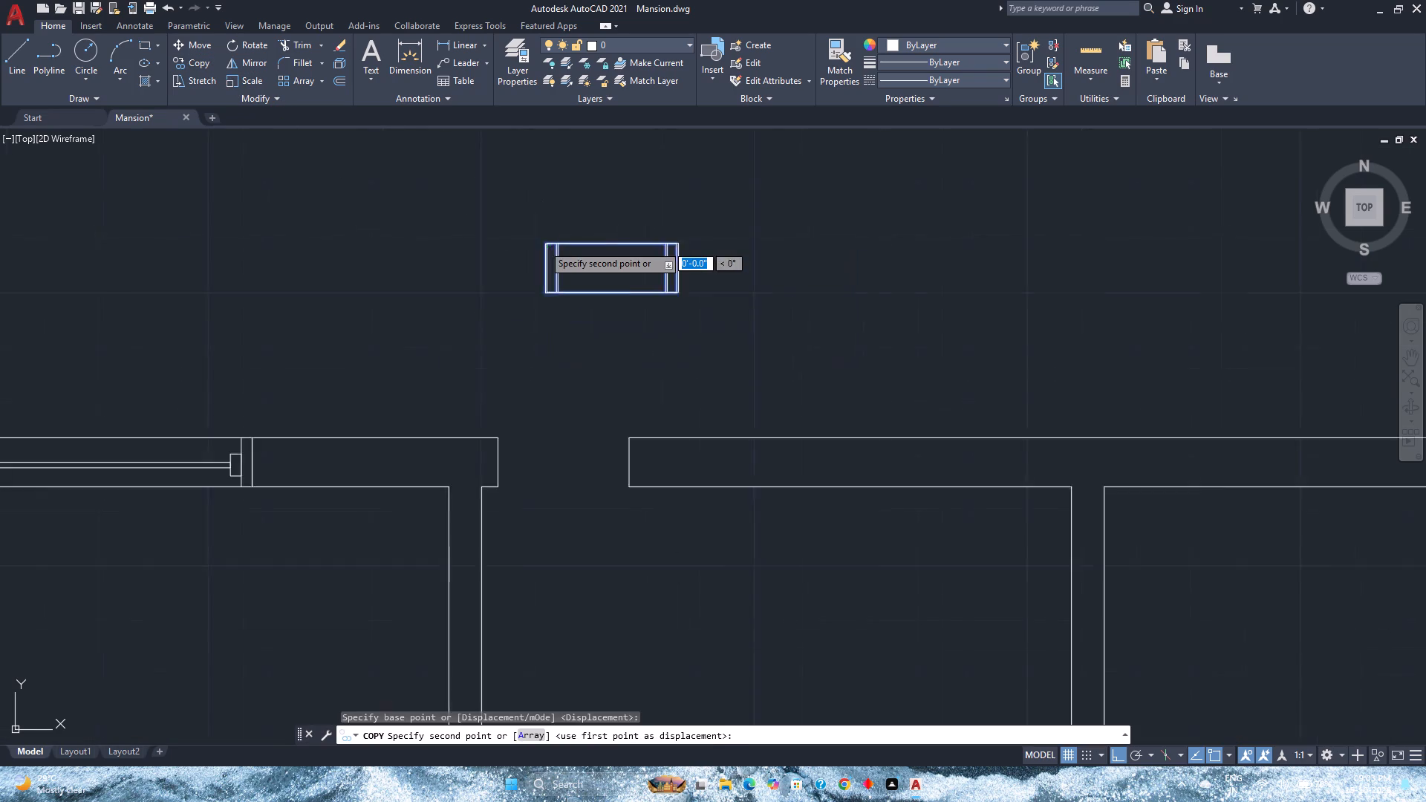
pyautogui.scroll(-1, 543, 244)
pyautogui.click(514, 362)
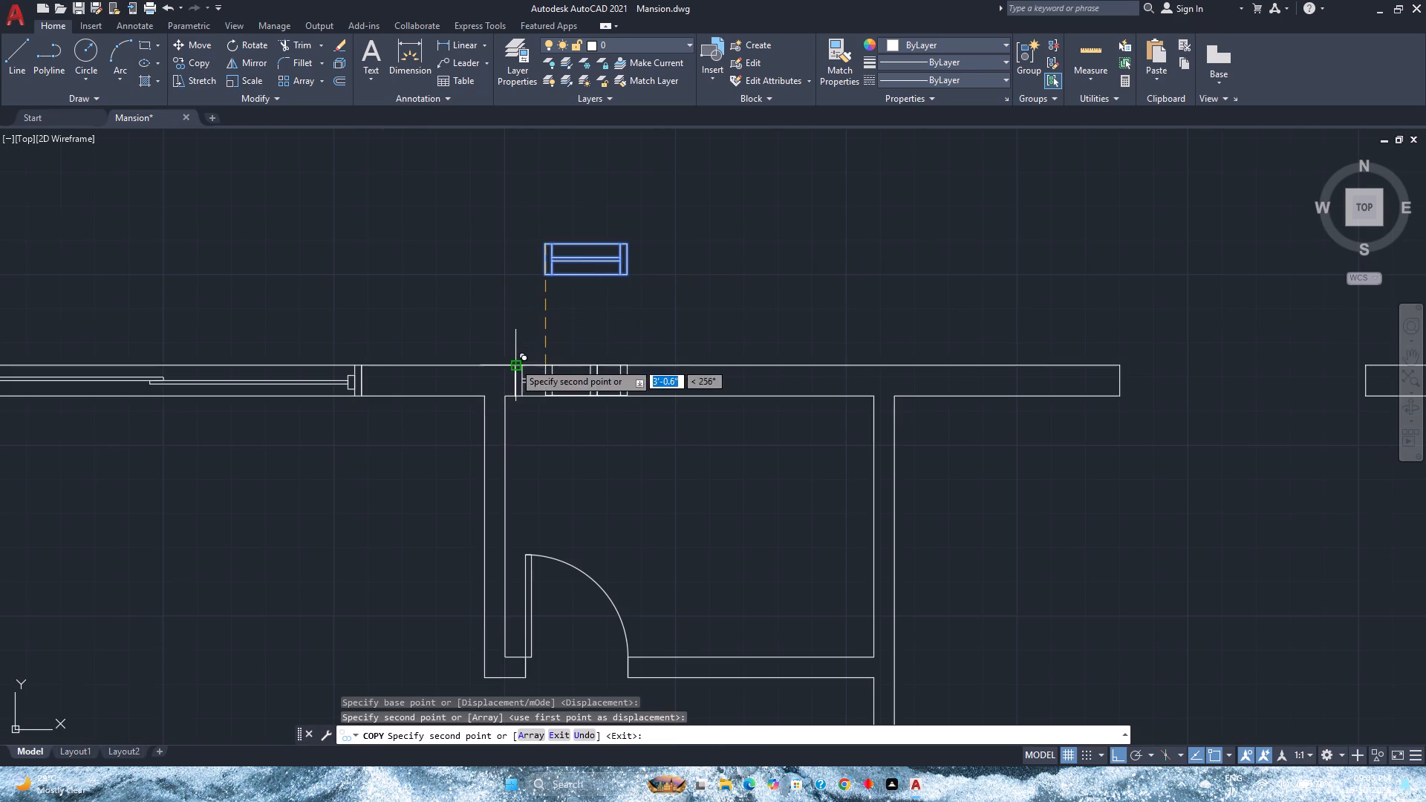
# Place another copy of the window at the opening in the north outer wall of the westernmost floor plan.
pyautogui.scroll(-3, 452, 325)
pyautogui.moveTo(379, 423); pyautogui.dragTo(411, 420, button='middle')
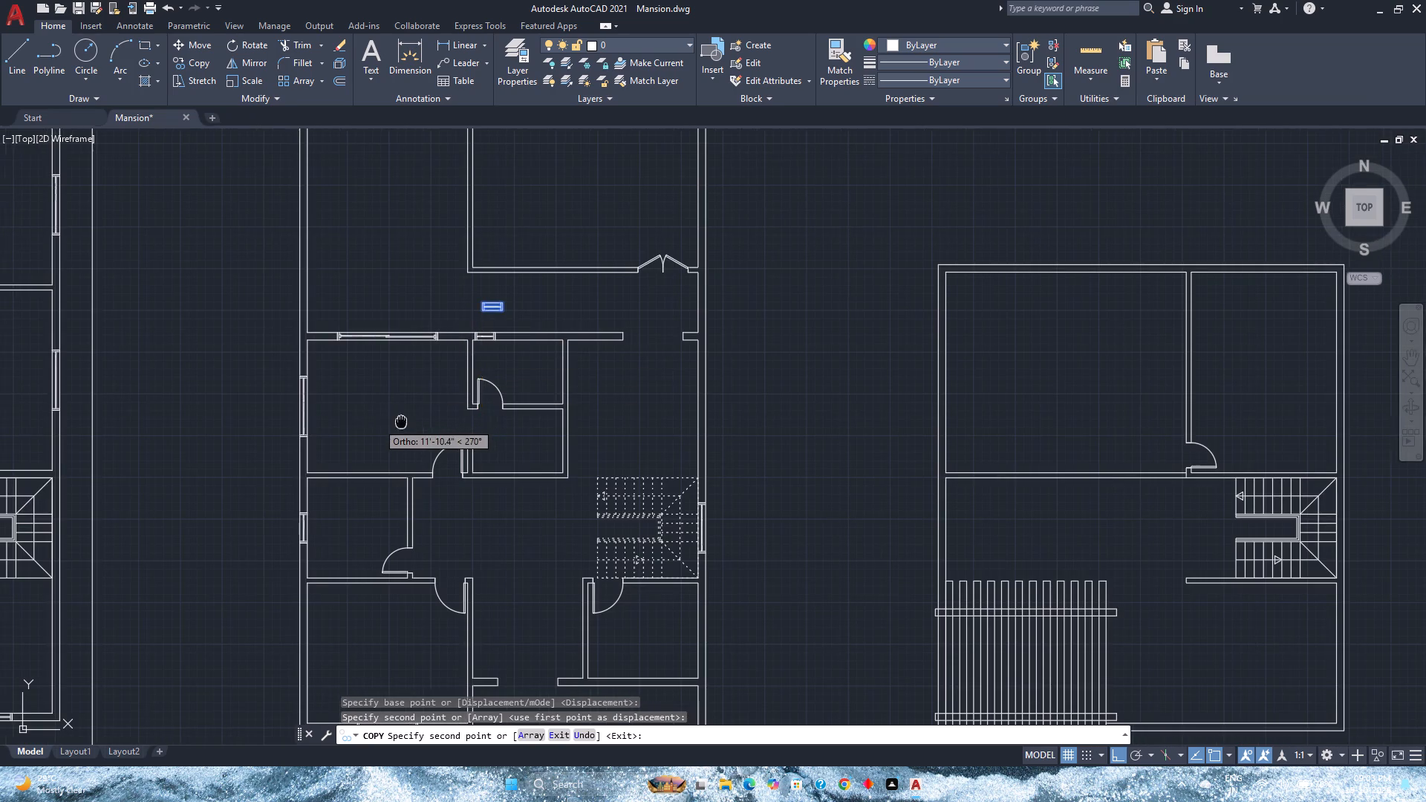
pyautogui.moveTo(411, 420); pyautogui.dragTo(732, 367, button='middle')
pyautogui.scroll(-2, 732, 367)
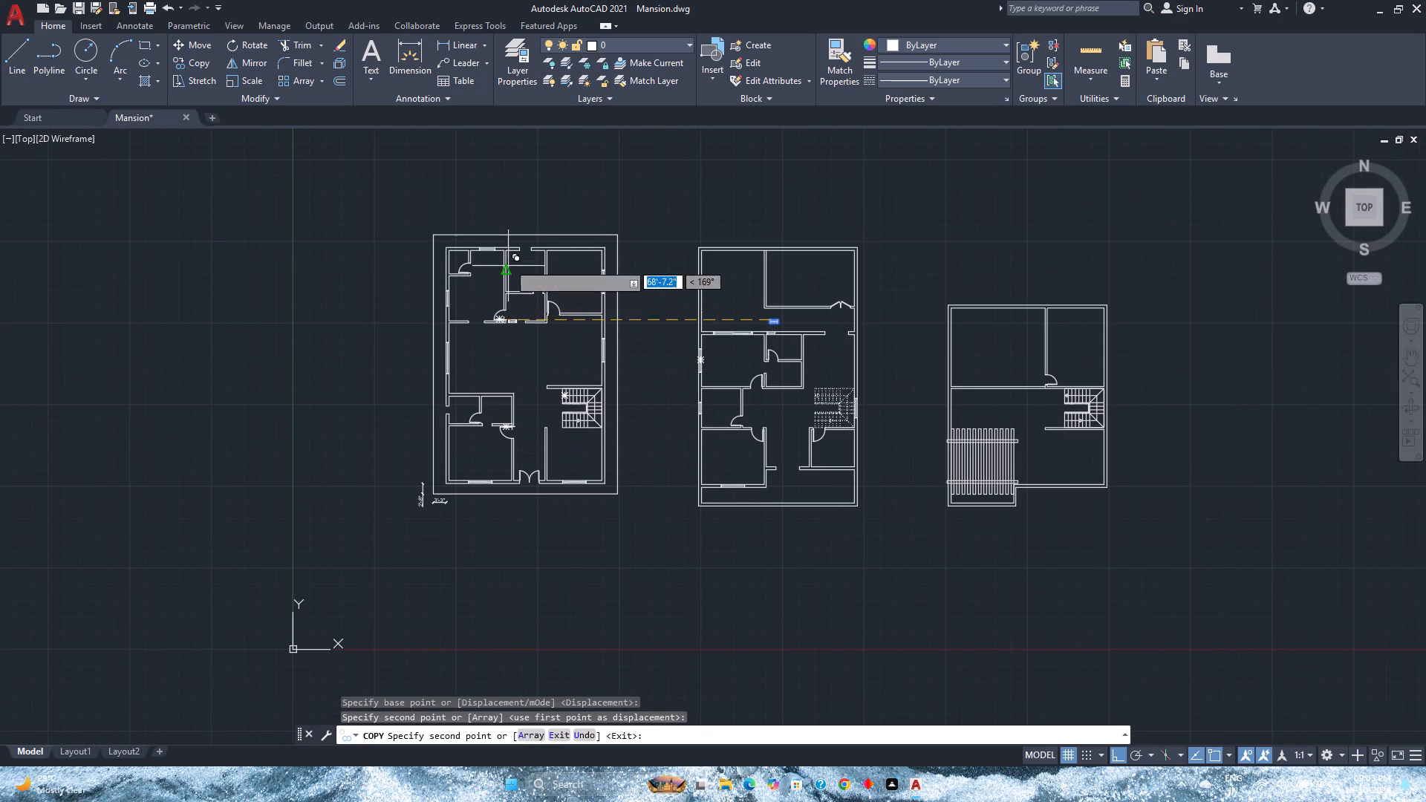
pyautogui.scroll(3, 511, 258)
pyautogui.click(544, 213)
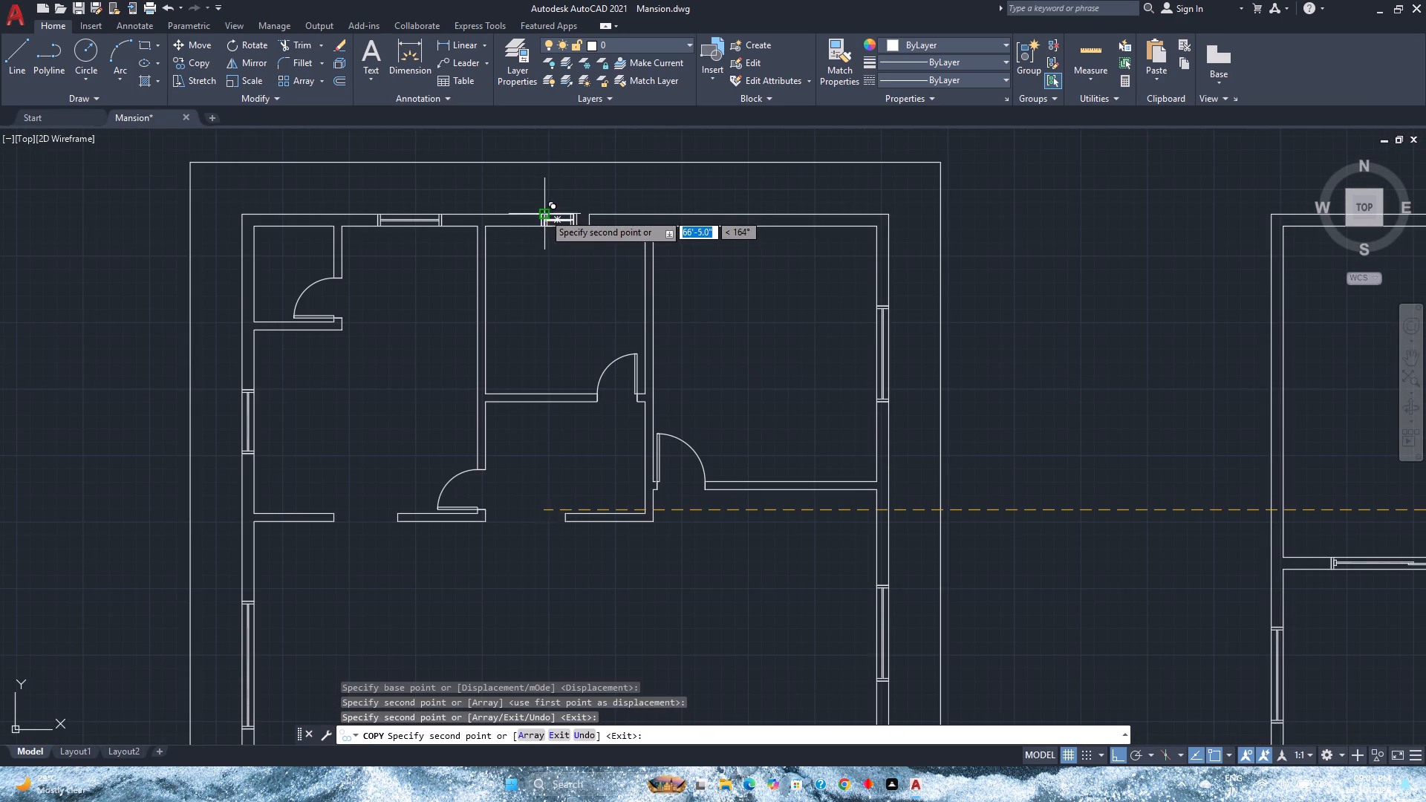
# Place another window copy at the top of the west outer wall opening in the small room below the large hall, ending the copying.
pyautogui.moveTo(395, 449); pyautogui.dragTo(486, 269, button='middle')
pyautogui.middleClick(486, 269)
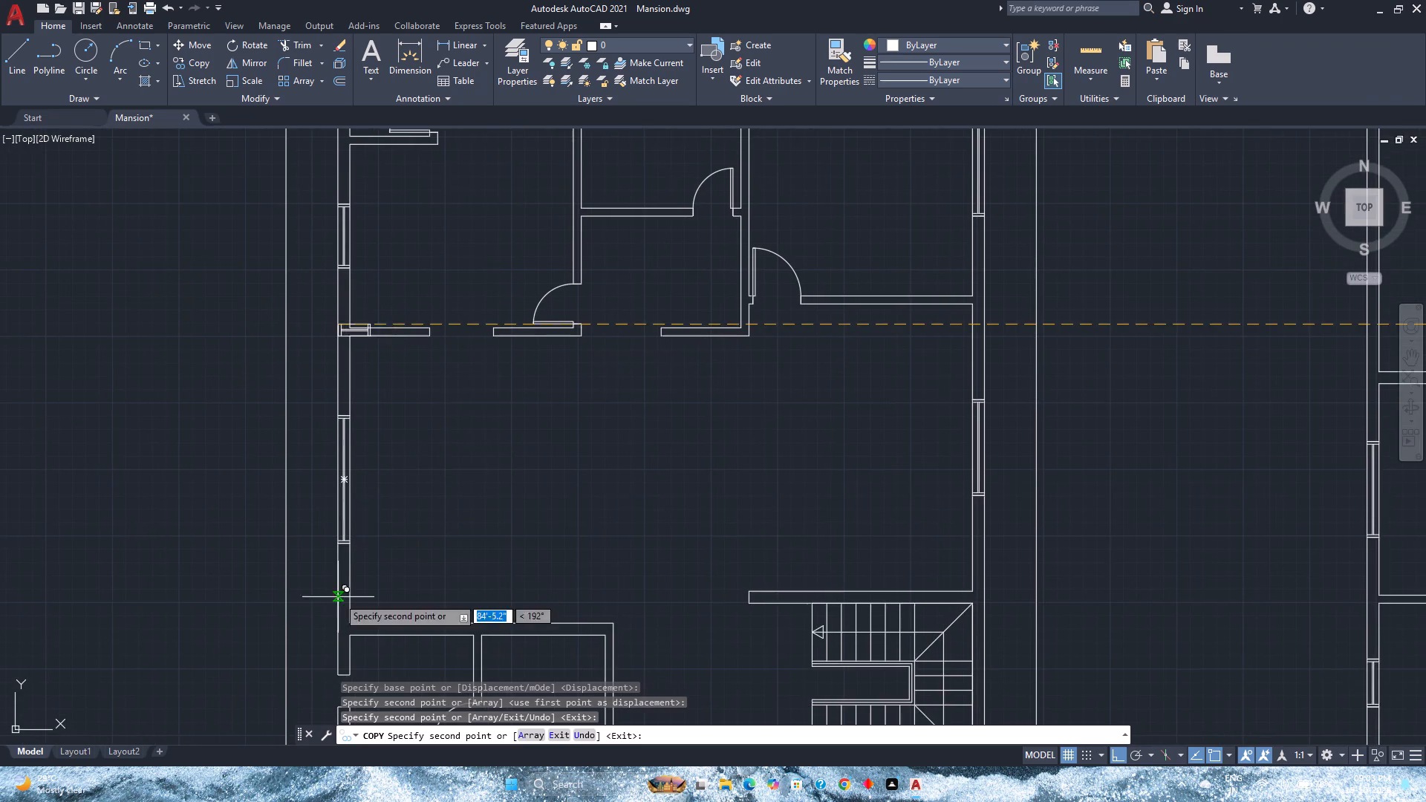
pyautogui.moveTo(338, 597); pyautogui.dragTo(394, 385, button='middle')
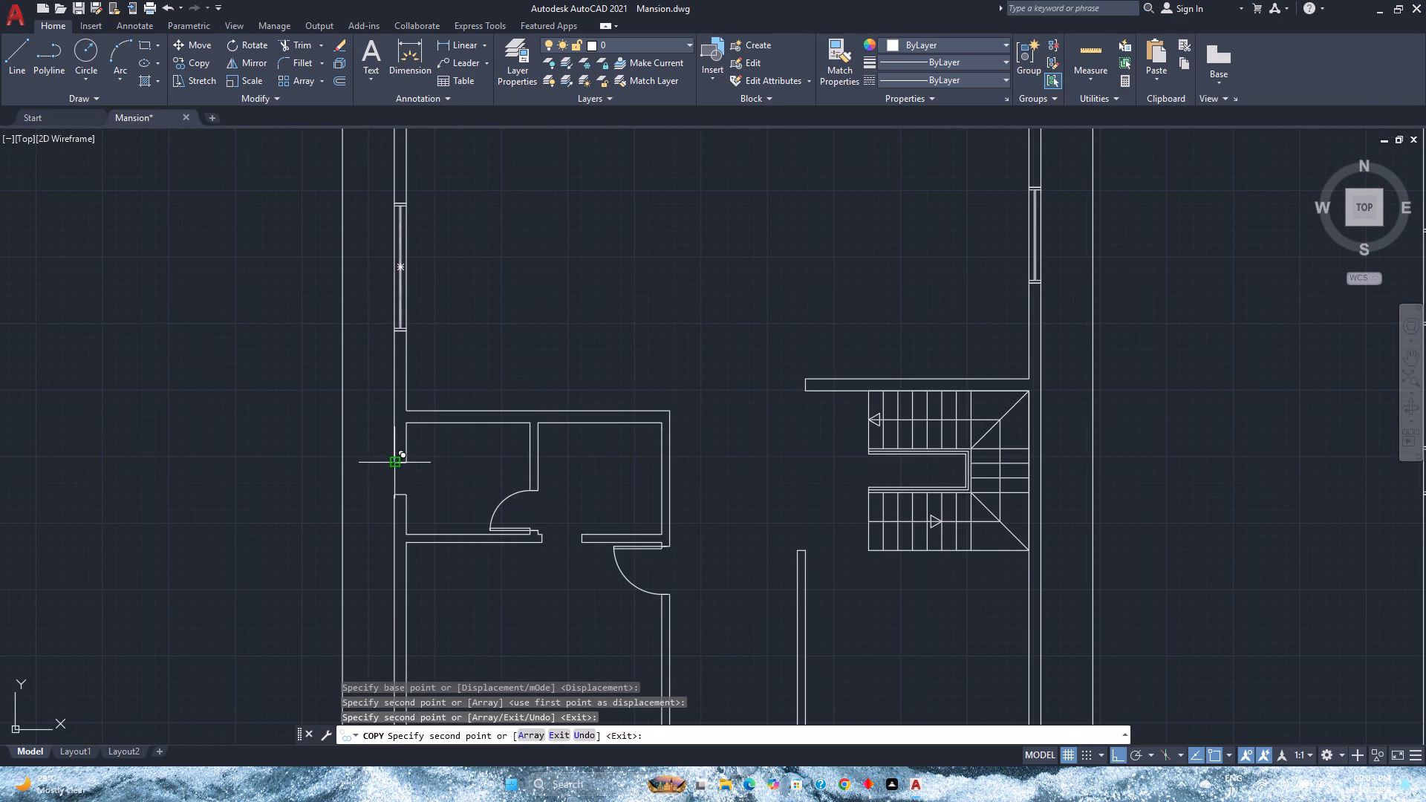
pyautogui.click(394, 464)
pyautogui.press('Escape')
# Rotate the west wall window copy a quarter turn clockwise about its upper-left corner so it runs along the wall.
pyautogui.scroll(3, 420, 473)
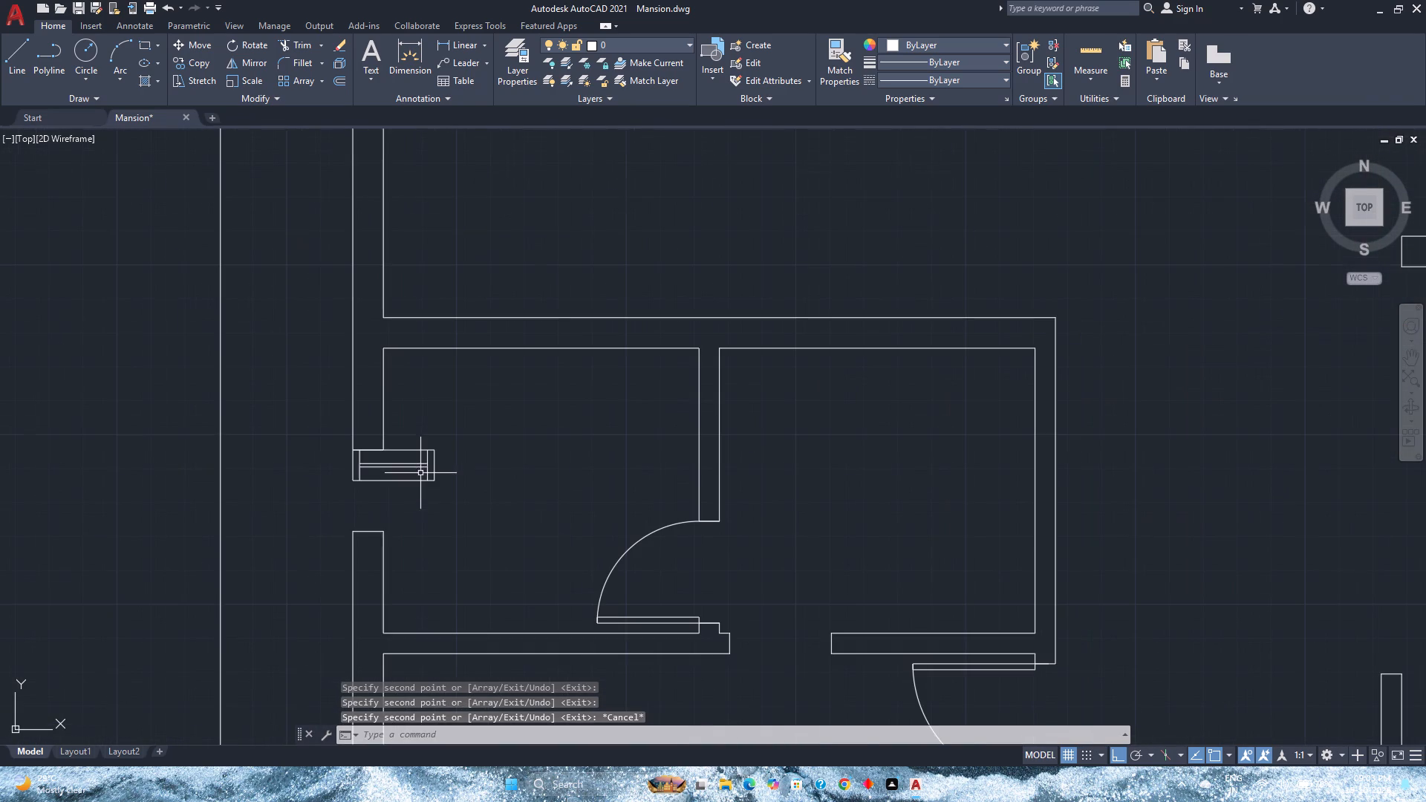
pyautogui.click(420, 479)
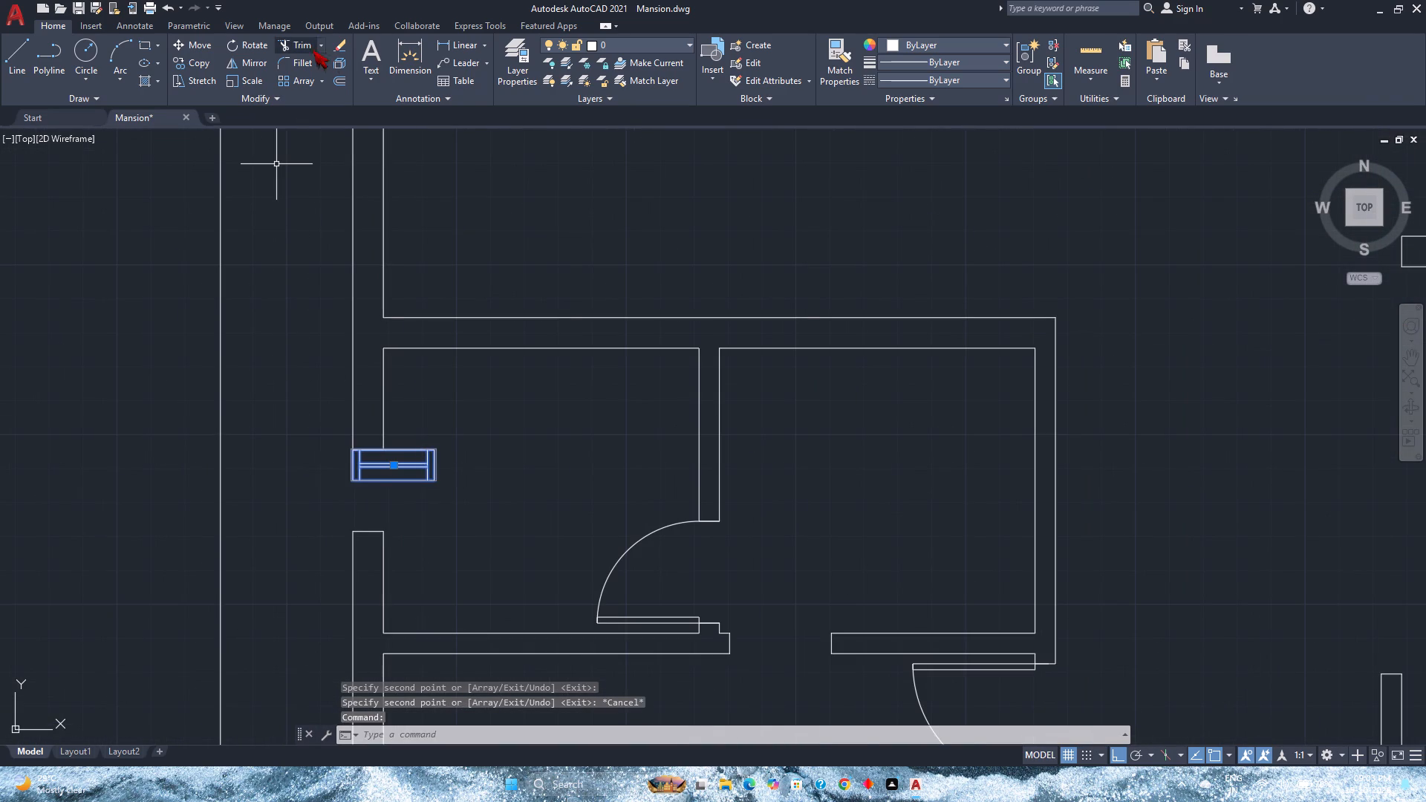
pyautogui.click(253, 45)
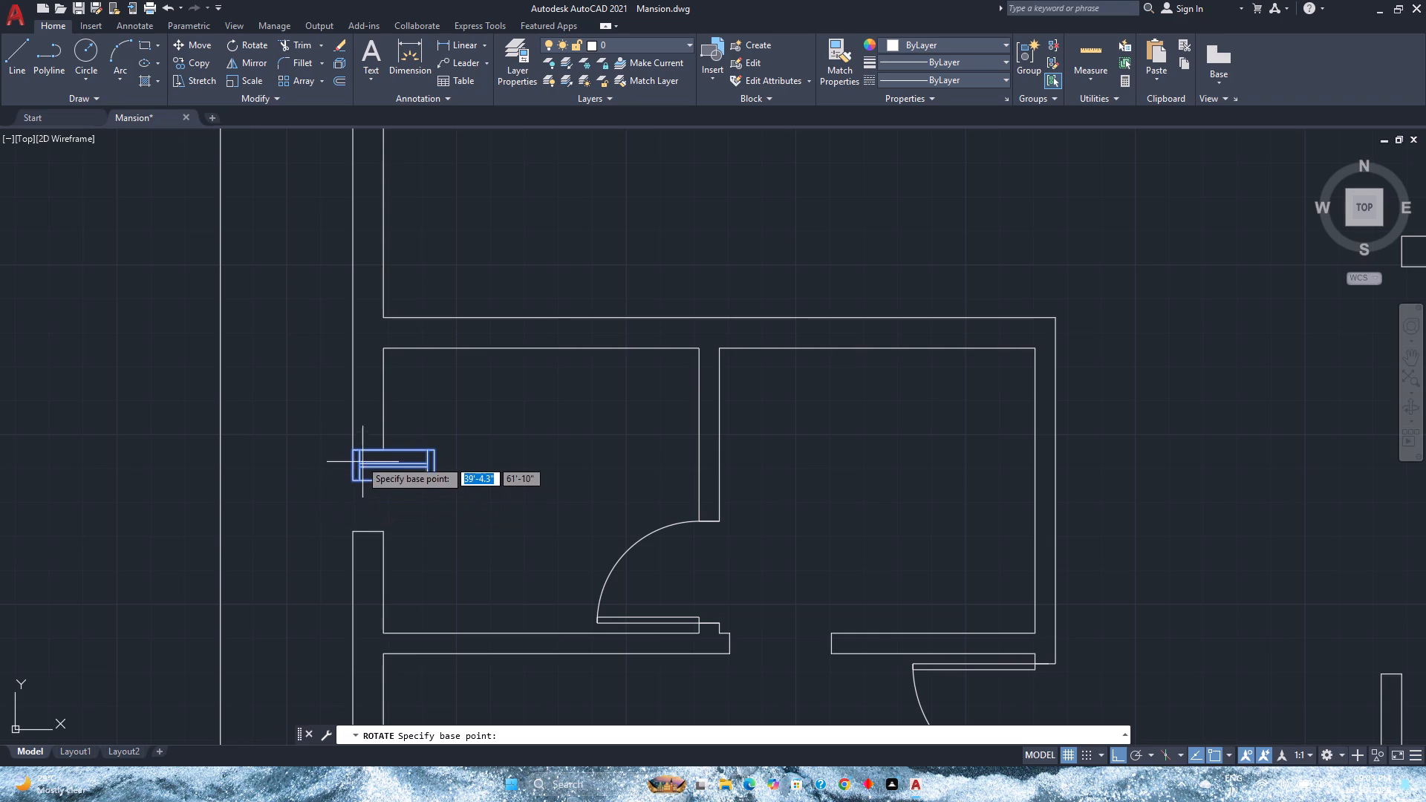
pyautogui.click(349, 451)
pyautogui.click(349, 501)
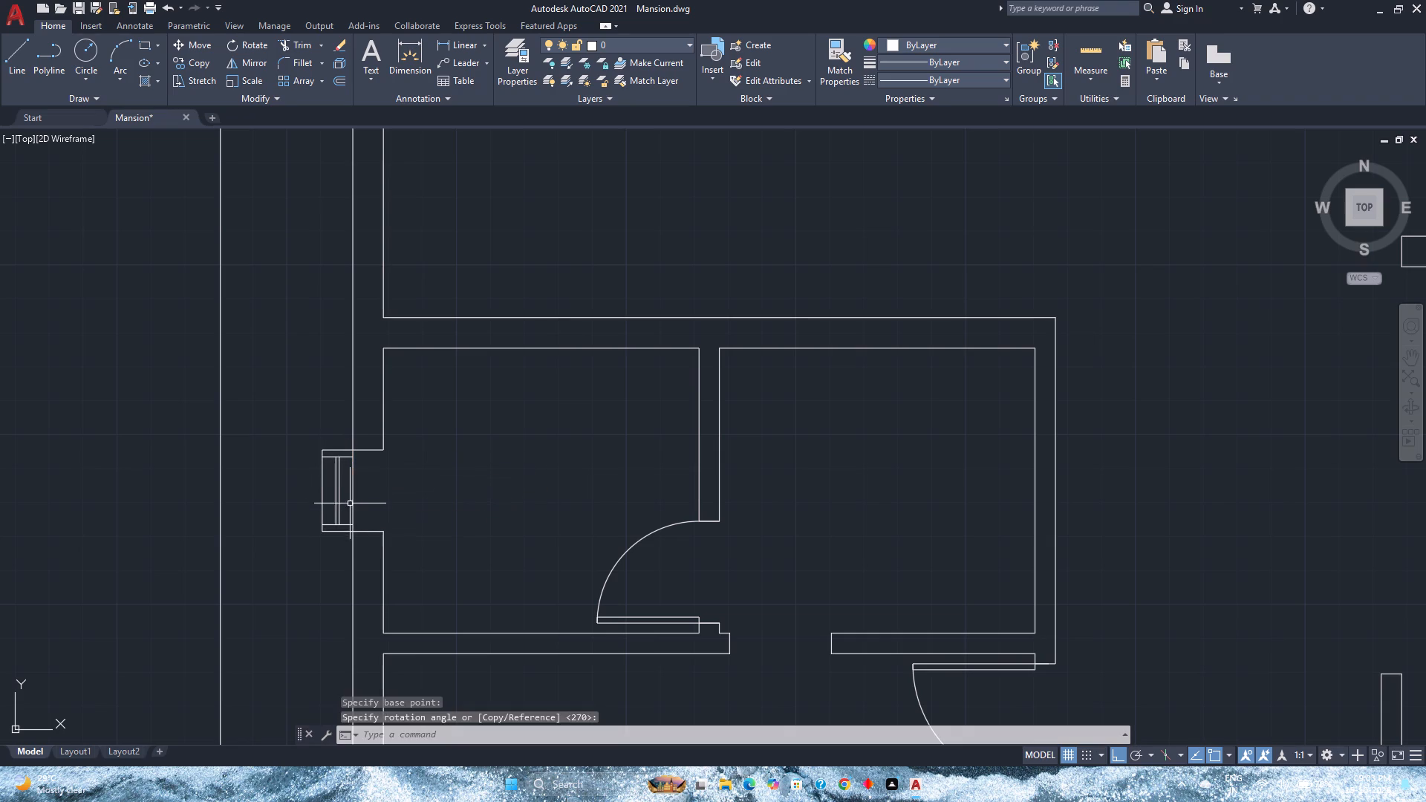
# Move the rotated window by its upper-left corner to the outer wall corner so it sits inside the west opening.
pyautogui.click(354, 509)
pyautogui.press('m')
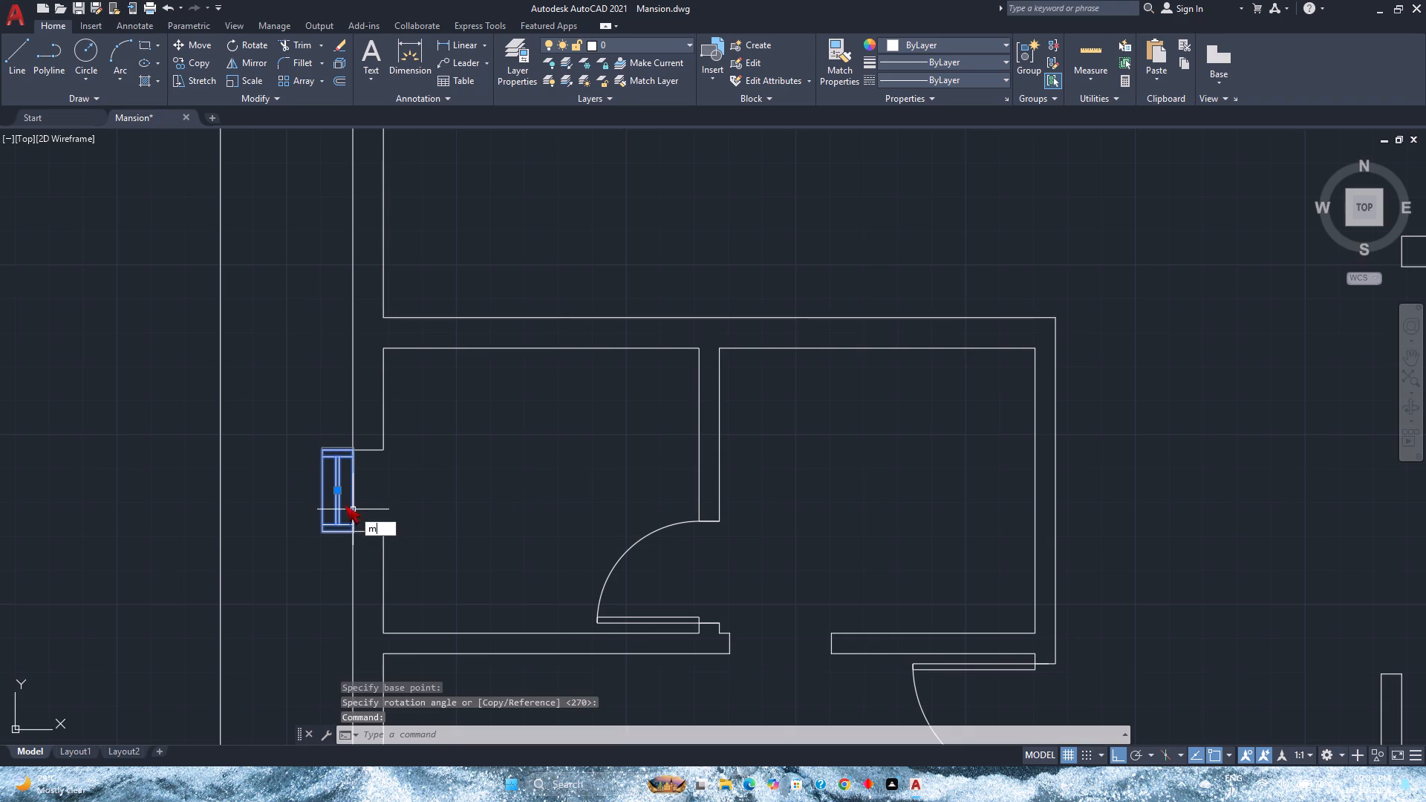
pyautogui.press('Return')
pyautogui.click(321, 452)
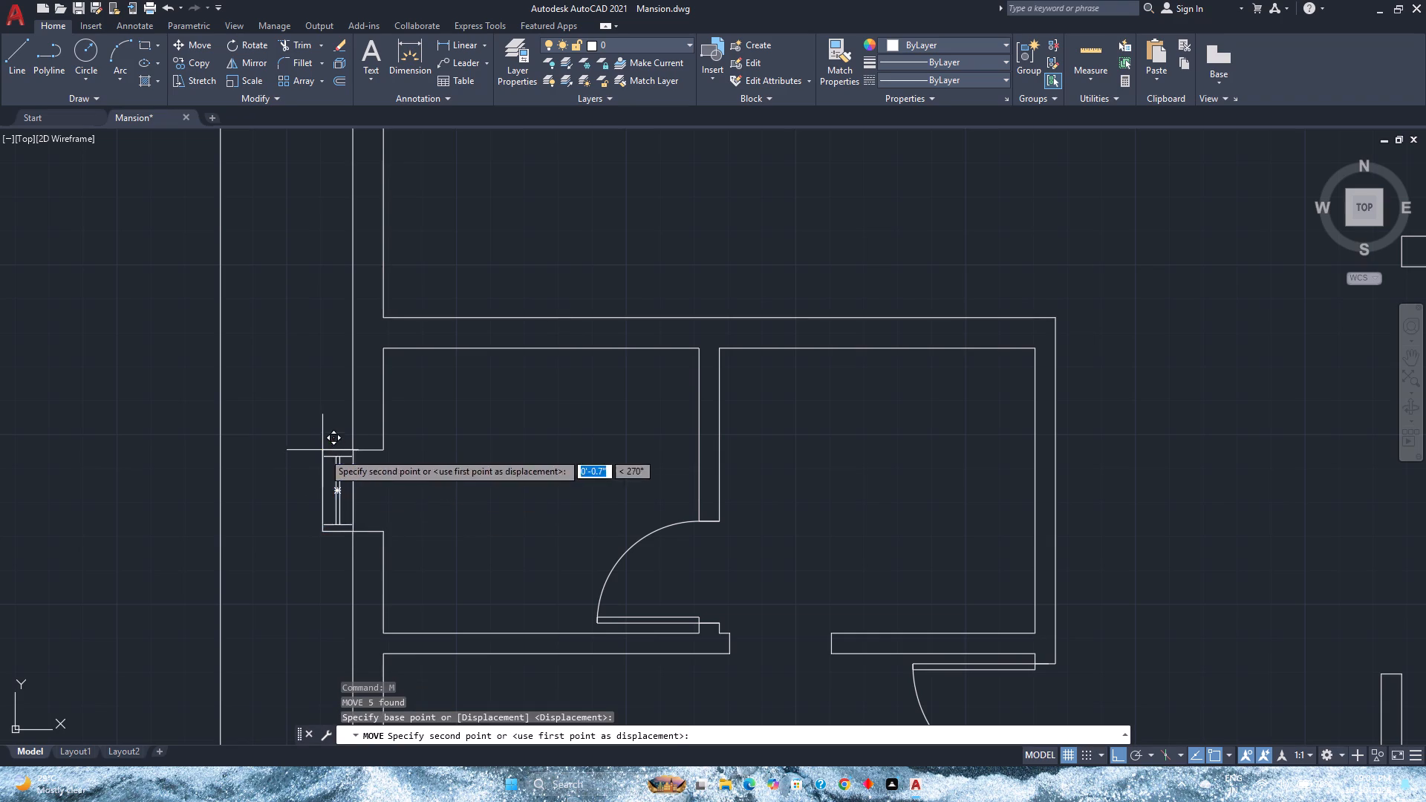
pyautogui.click(351, 453)
# Ungroup the window copy in the north outer wall of the westernmost floor plan.
pyautogui.scroll(-3, 504, 468)
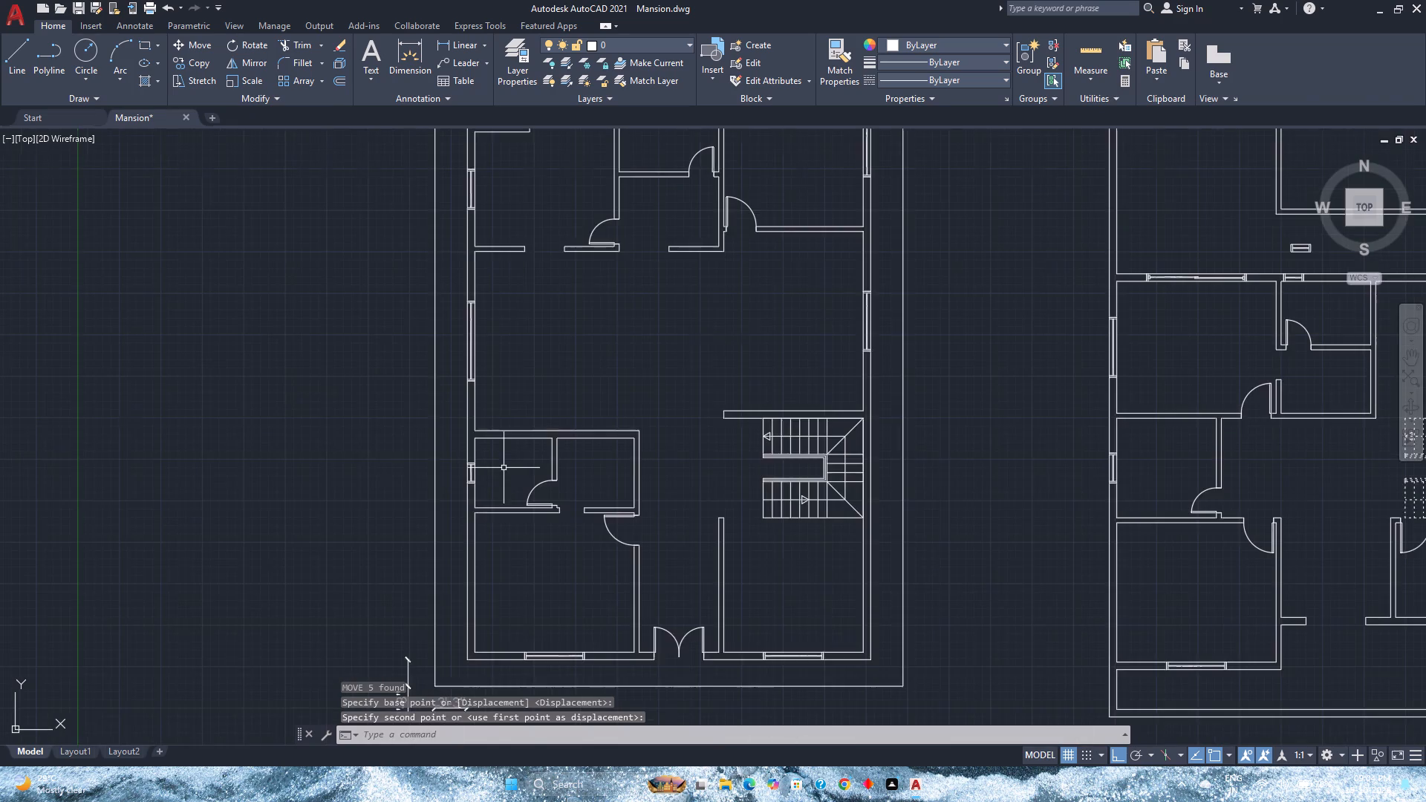
pyautogui.moveTo(504, 468); pyautogui.dragTo(362, 588, button='middle')
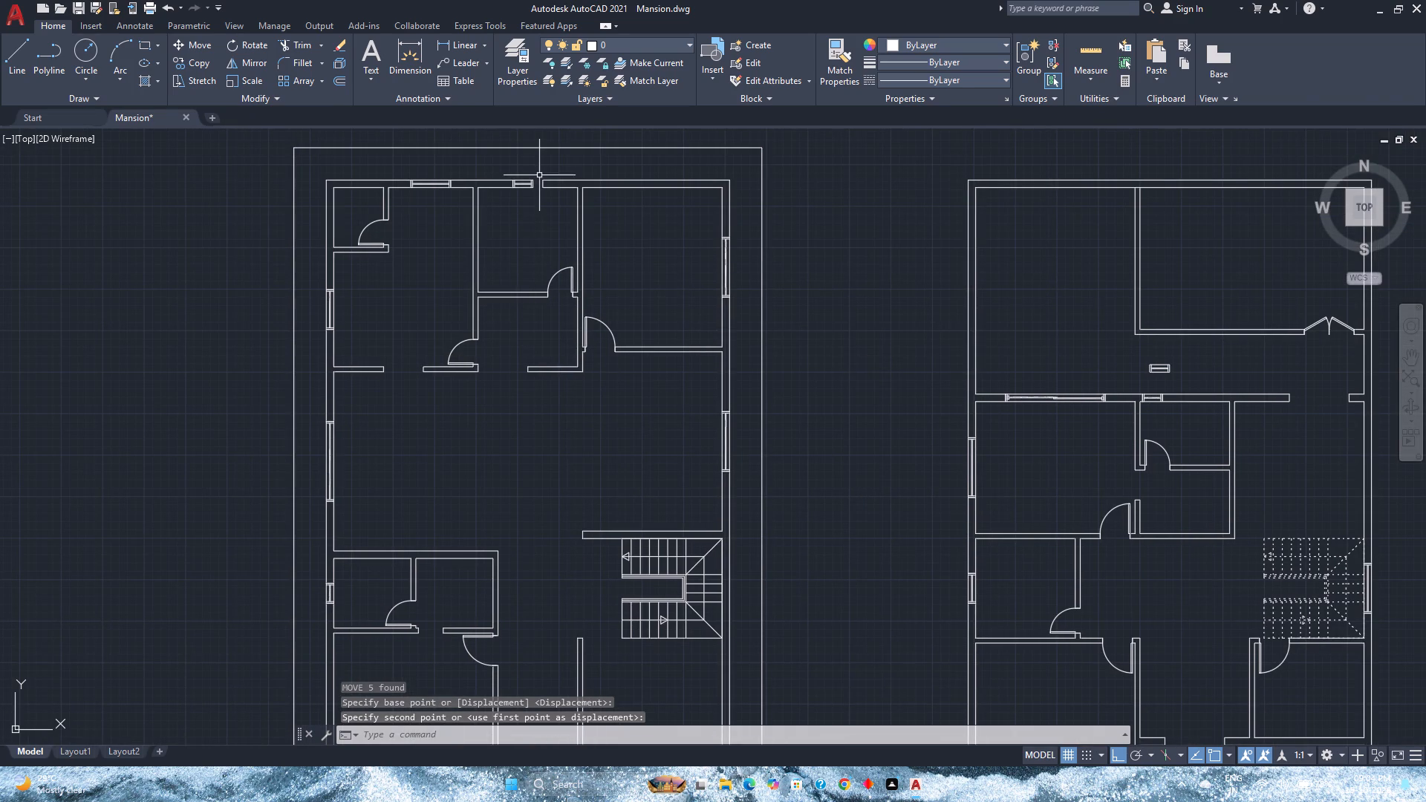
pyautogui.scroll(3, 539, 175)
pyautogui.click(512, 212)
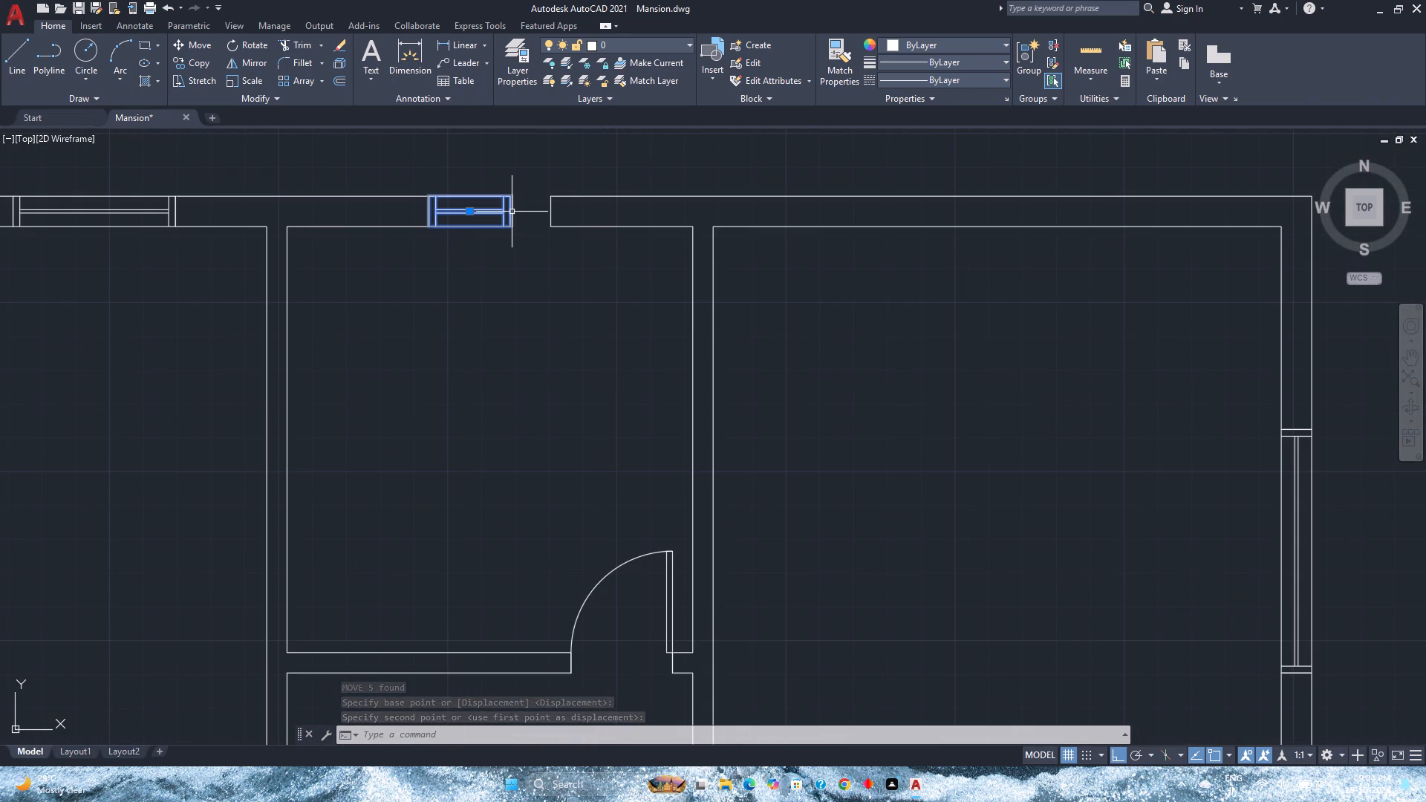
pyautogui.press('u')
pyautogui.press('n')
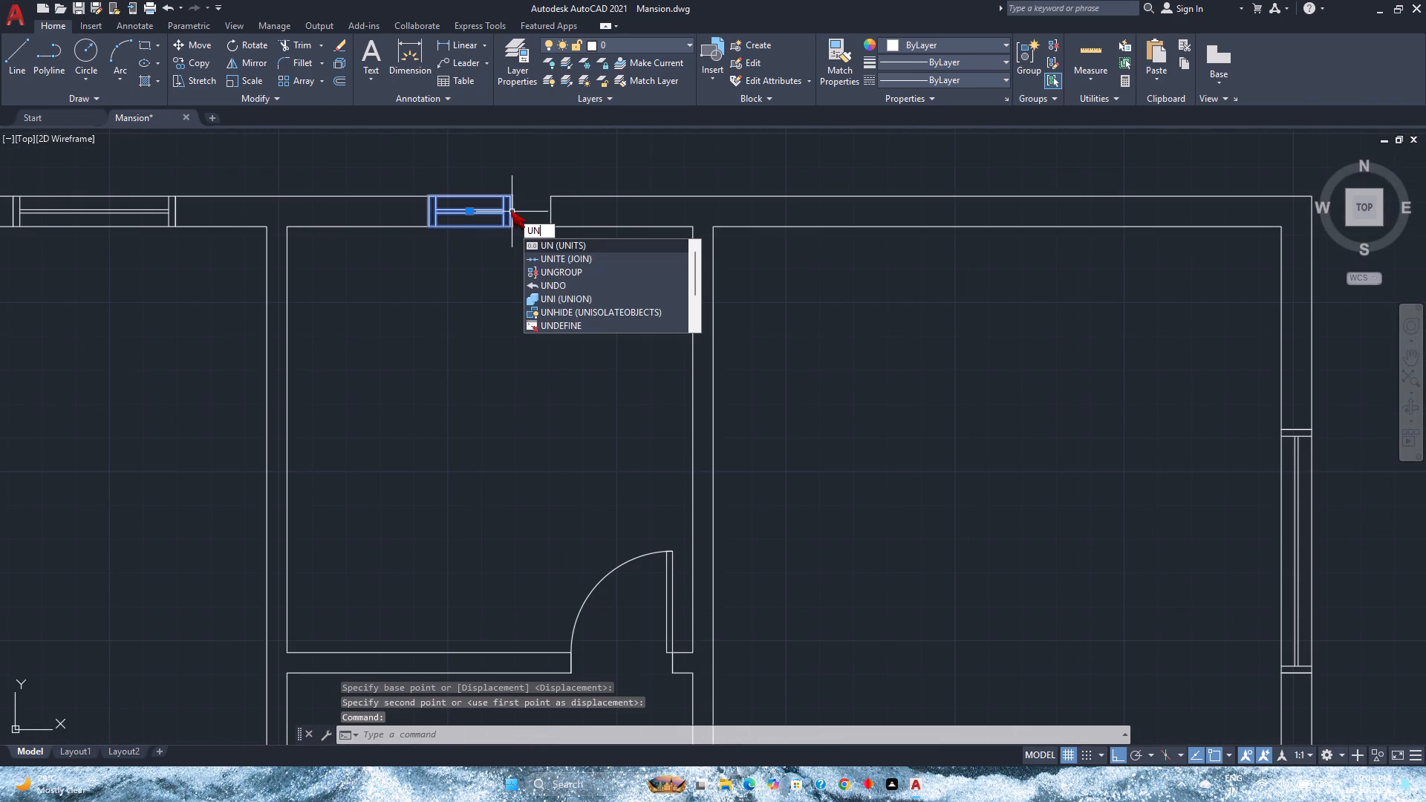
pyautogui.press('g')
pyautogui.press('Return')
# Stretch the east edge of the ungrouped window's outline to the far side of the wall opening.
pyautogui.scroll(3, 510, 206)
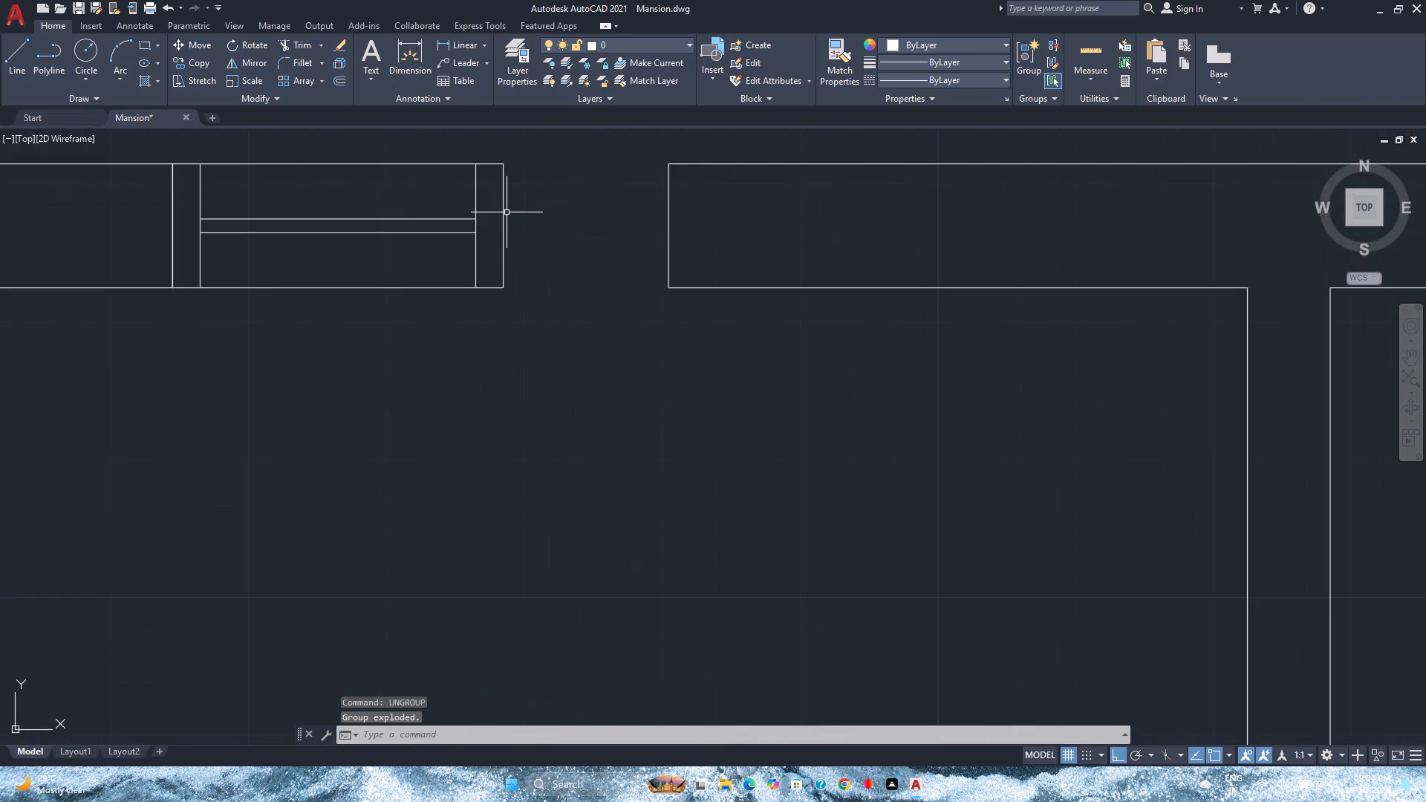
pyautogui.click(504, 218)
pyautogui.click(505, 224)
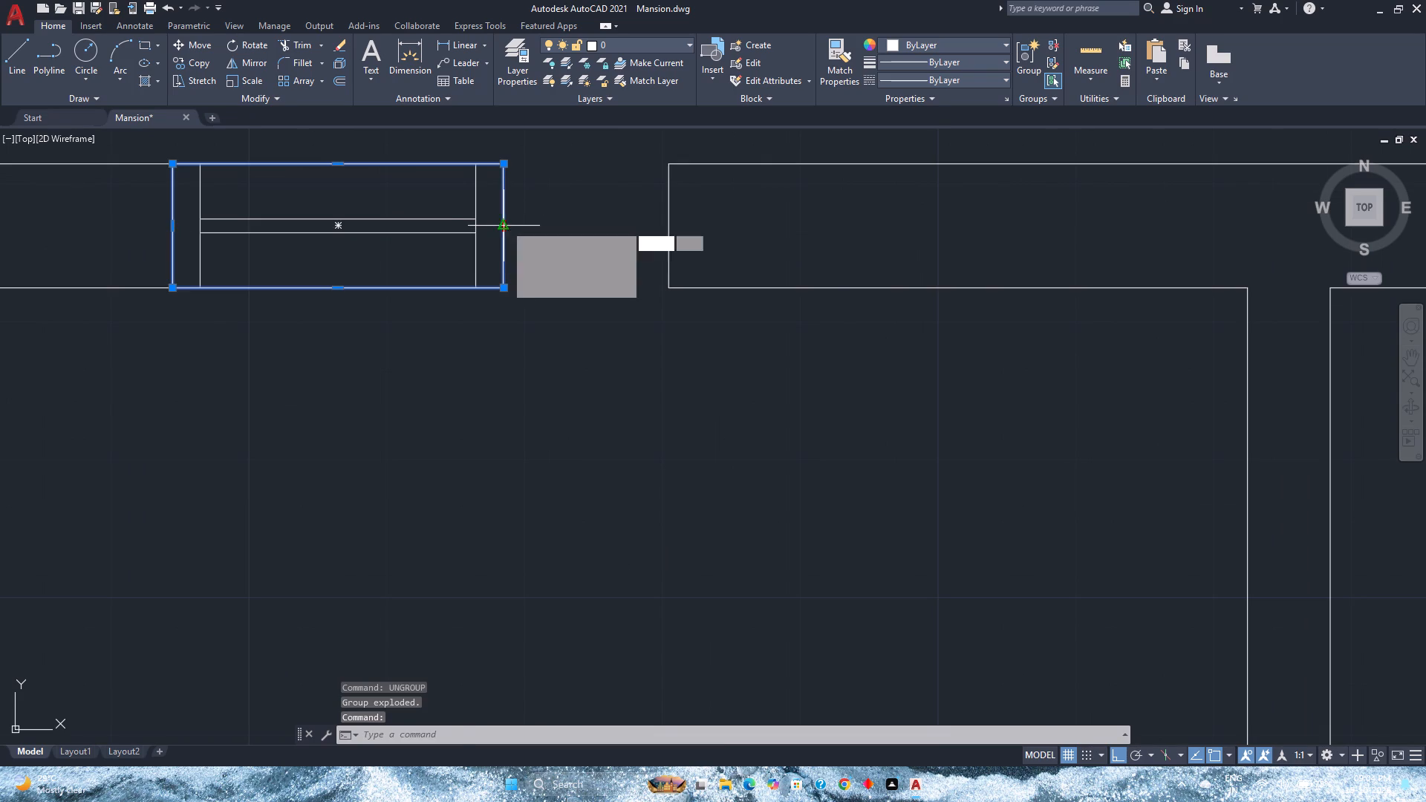
pyautogui.click(664, 225)
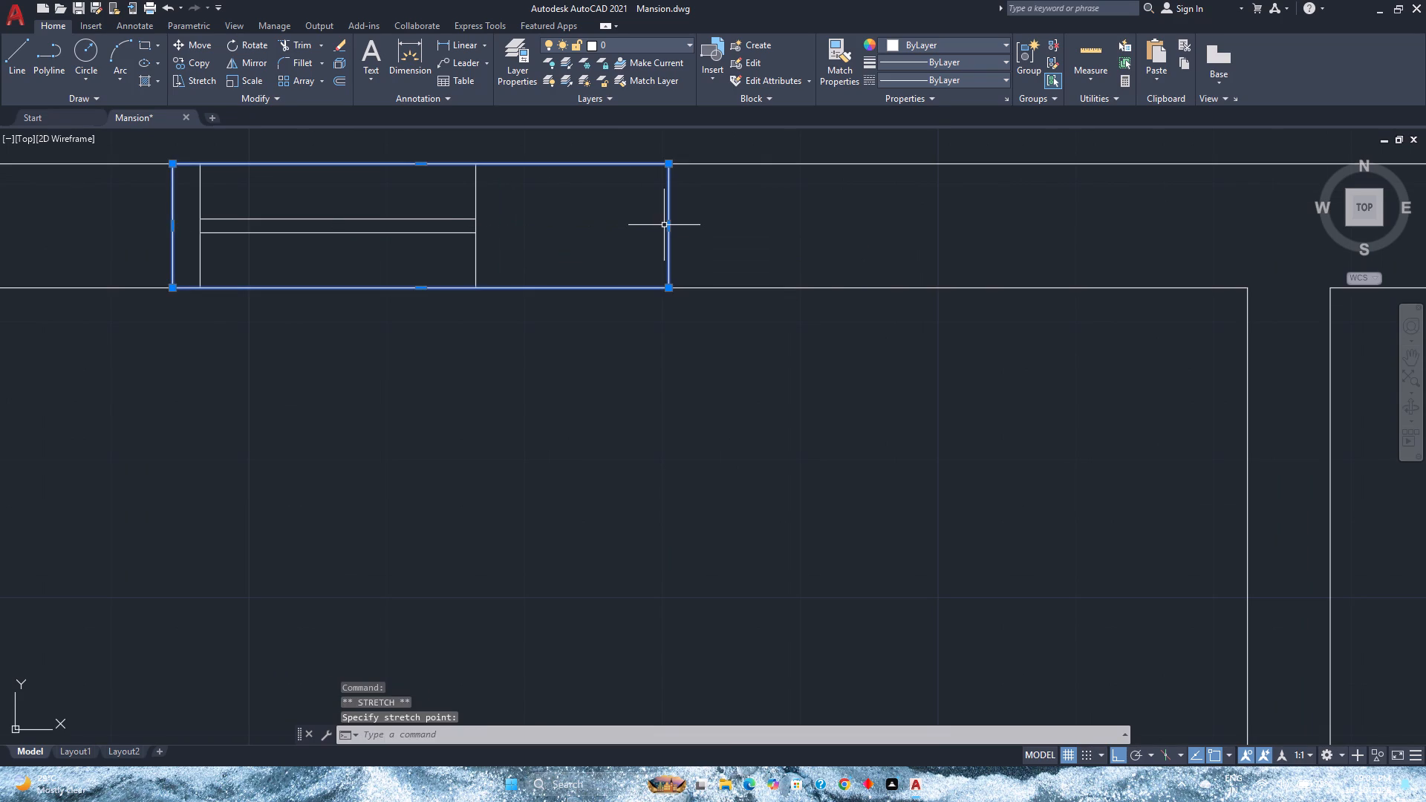
# Erase the window's inner vertical frame line at the east end of the glass lines.
pyautogui.click(529, 256)
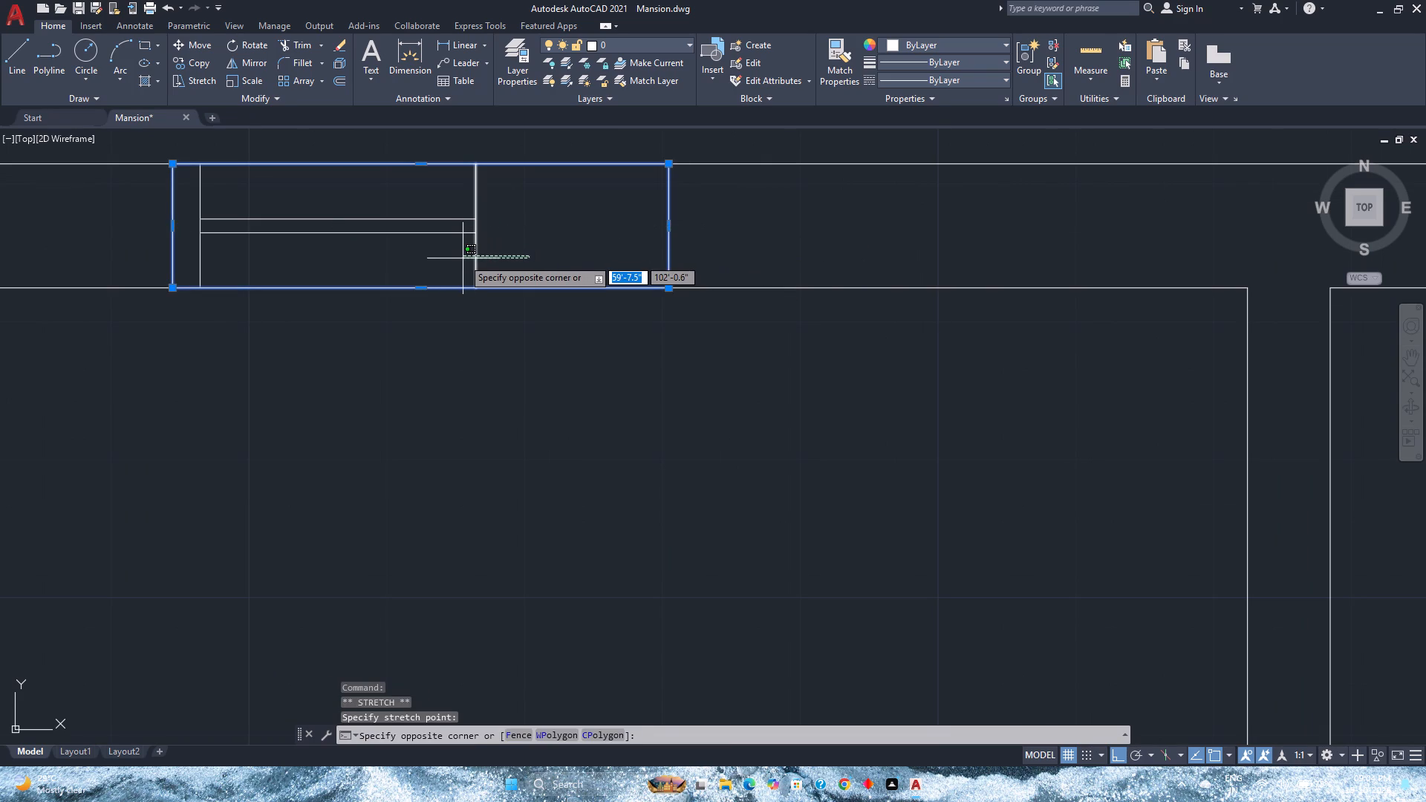
pyautogui.click(463, 258)
pyautogui.press('Escape')
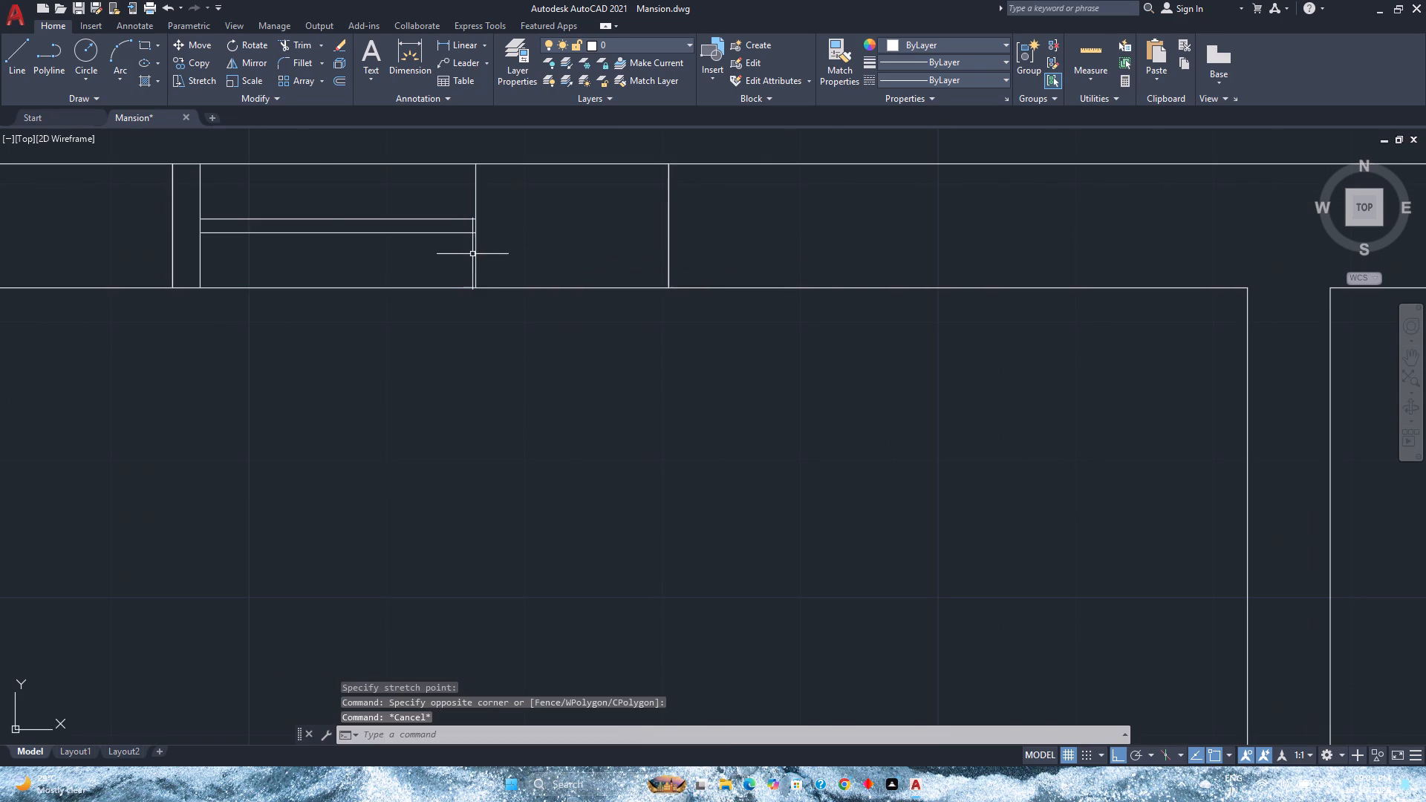
pyautogui.click(474, 254)
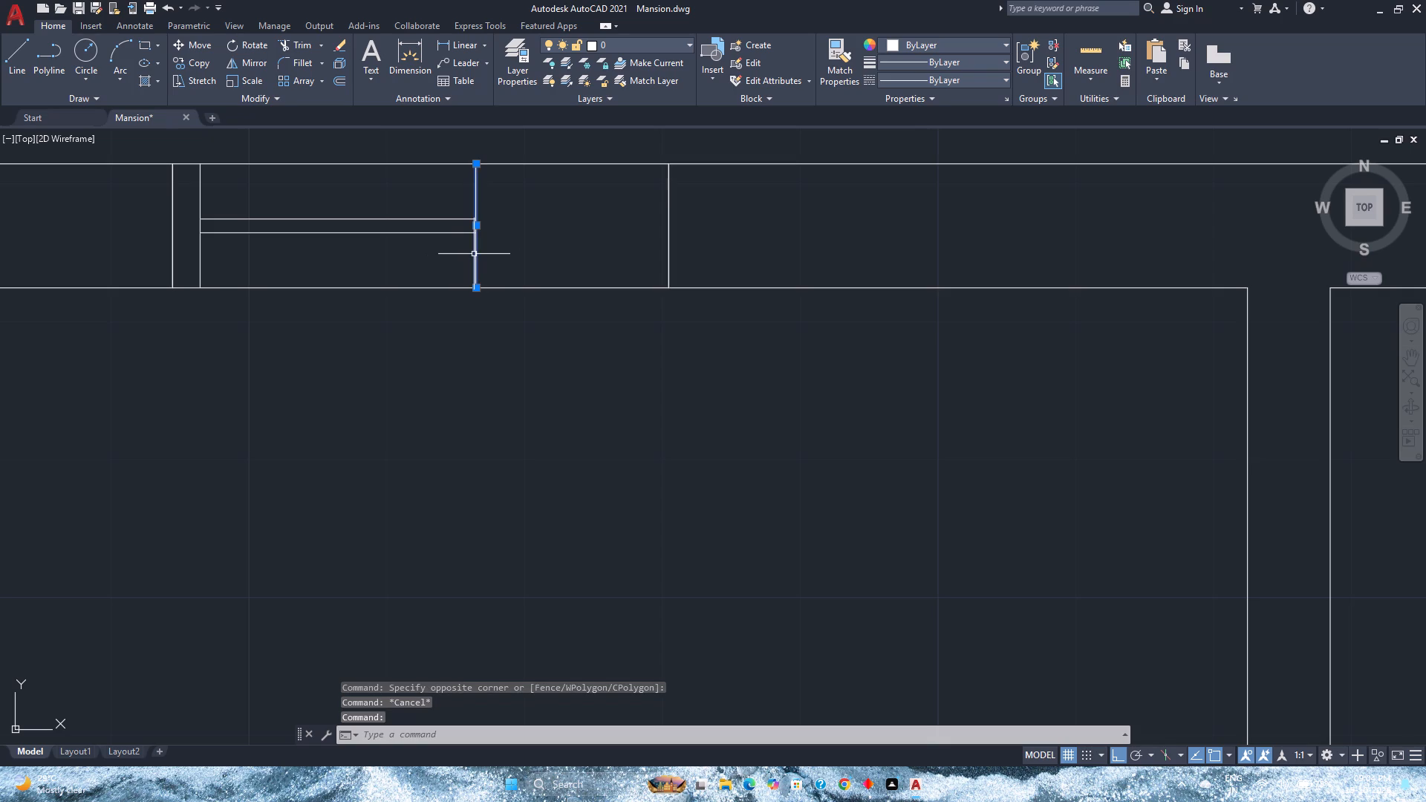
pyautogui.press('Delete')
# Mirror the west inner frame line about the window's vertical centre line, keeping the original.
pyautogui.click(242, 258)
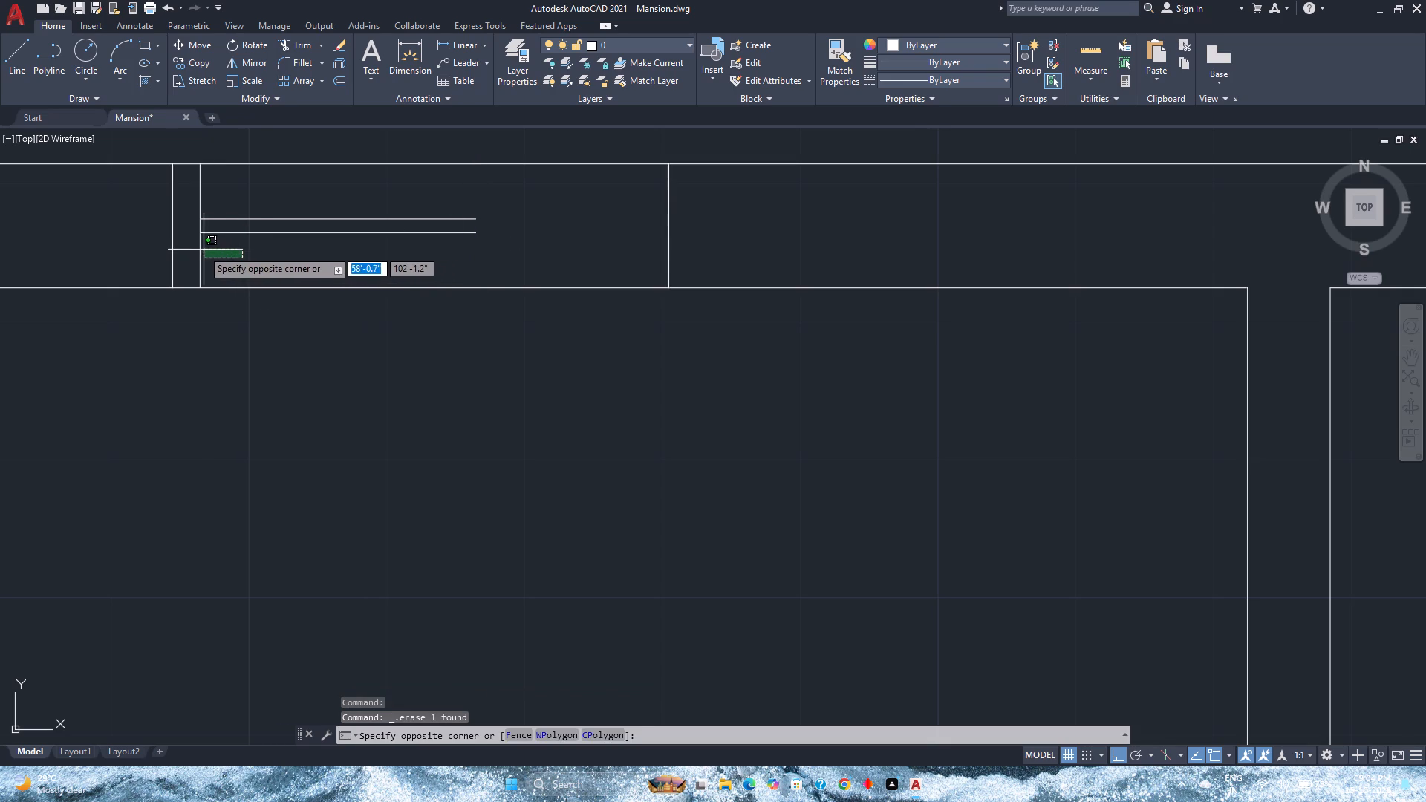
pyautogui.click(192, 250)
pyautogui.click(238, 65)
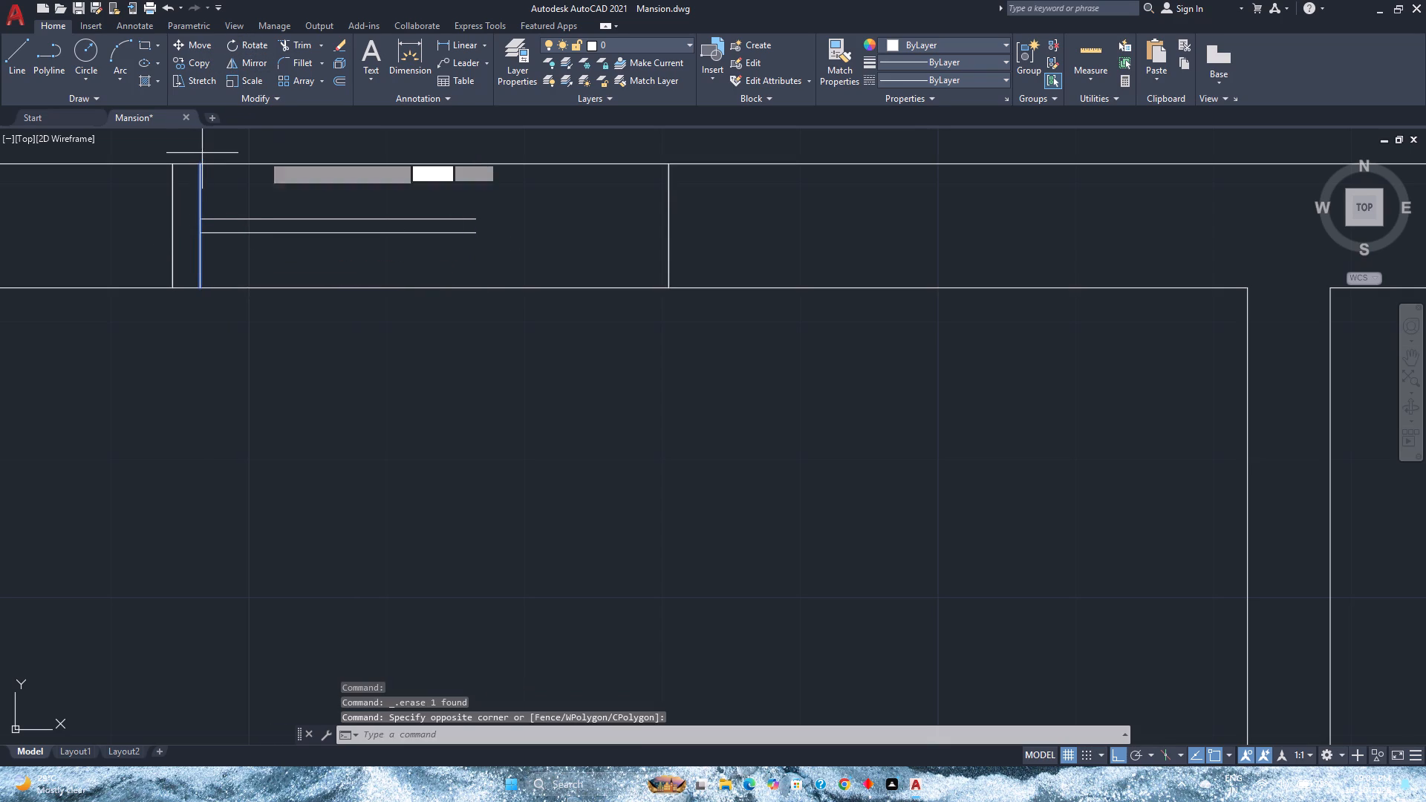
pyautogui.click(422, 287)
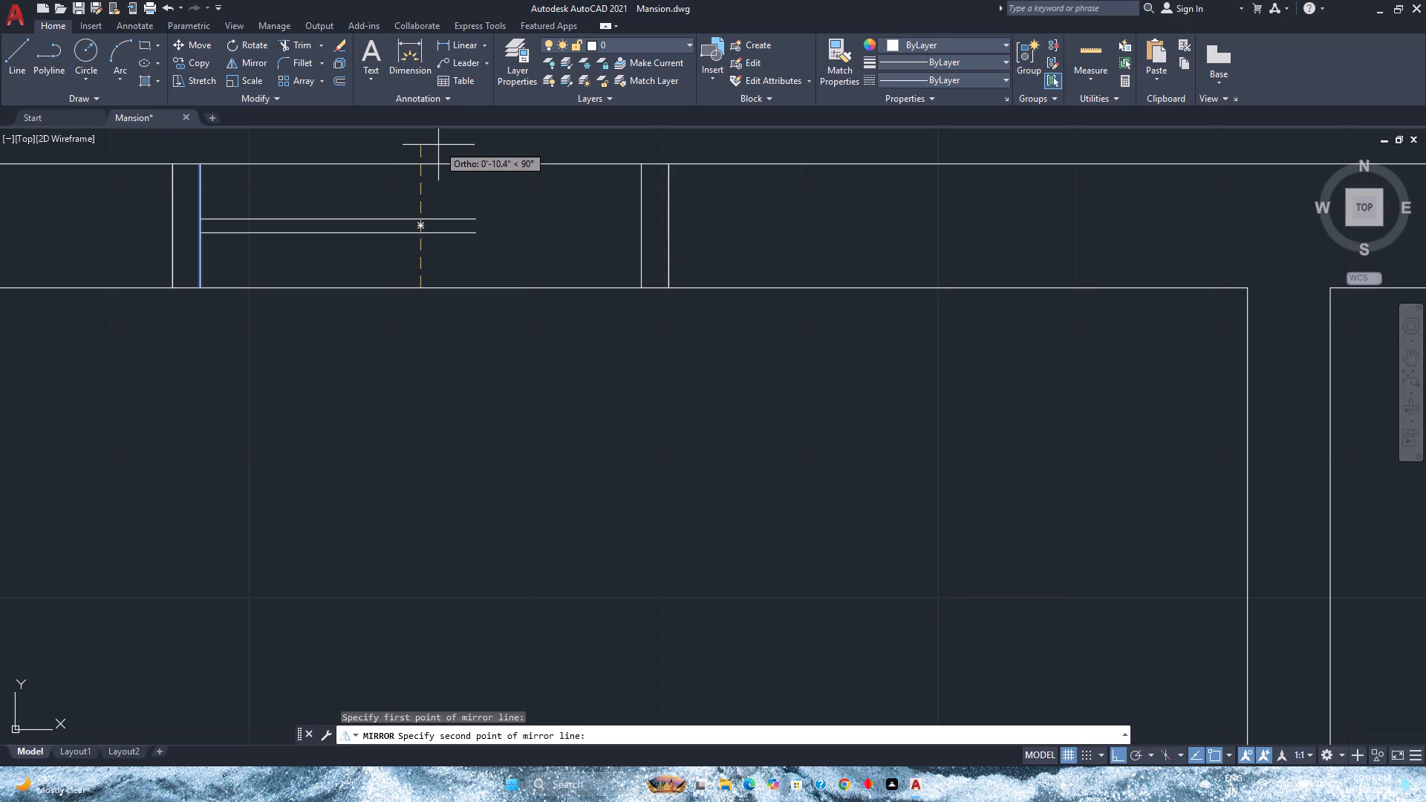
pyautogui.click(438, 145)
pyautogui.moveTo(468, 200); pyautogui.dragTo(438, 145)
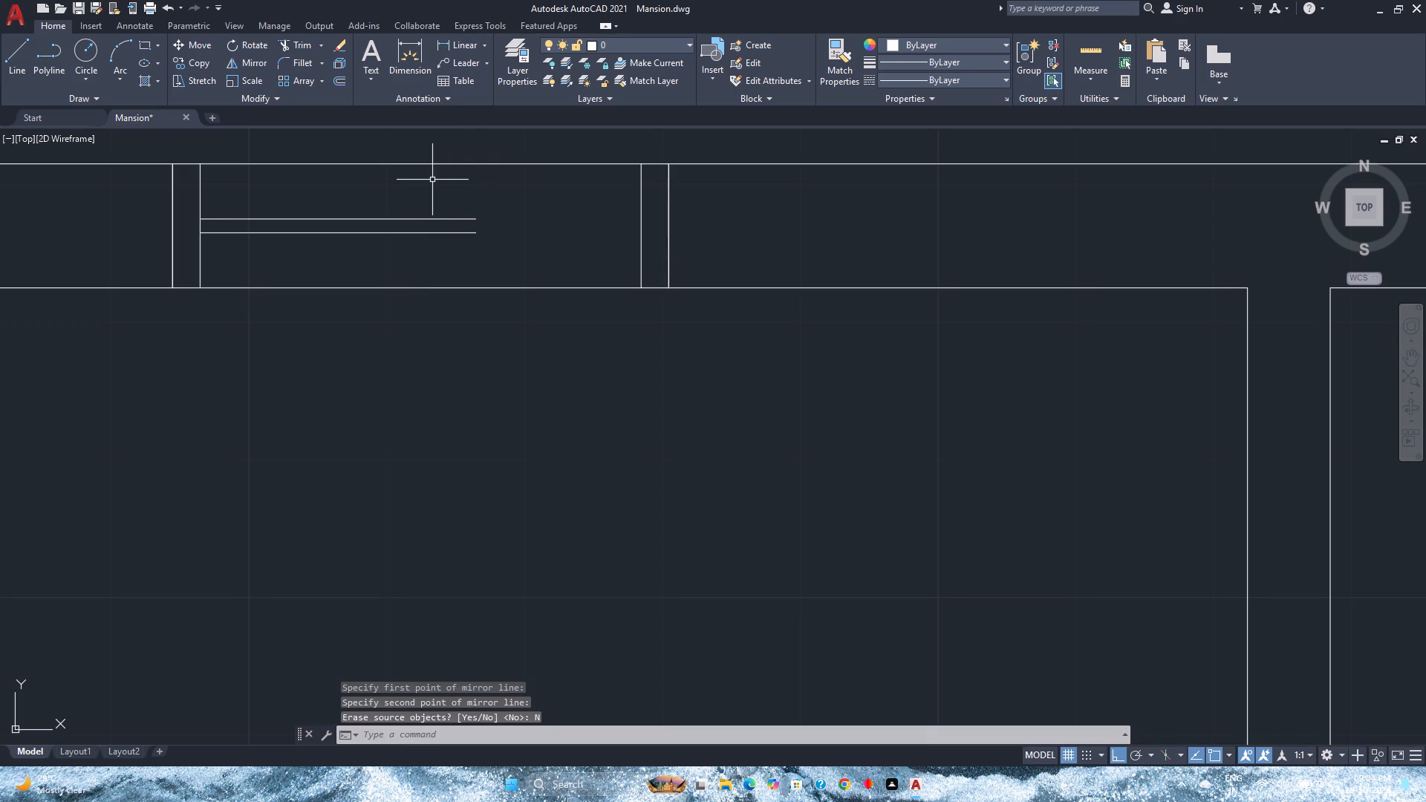
# Extend the window's two horizontal glass lines to the mirrored frame line.
pyautogui.press('e')
pyautogui.press('x')
pyautogui.press('Return')
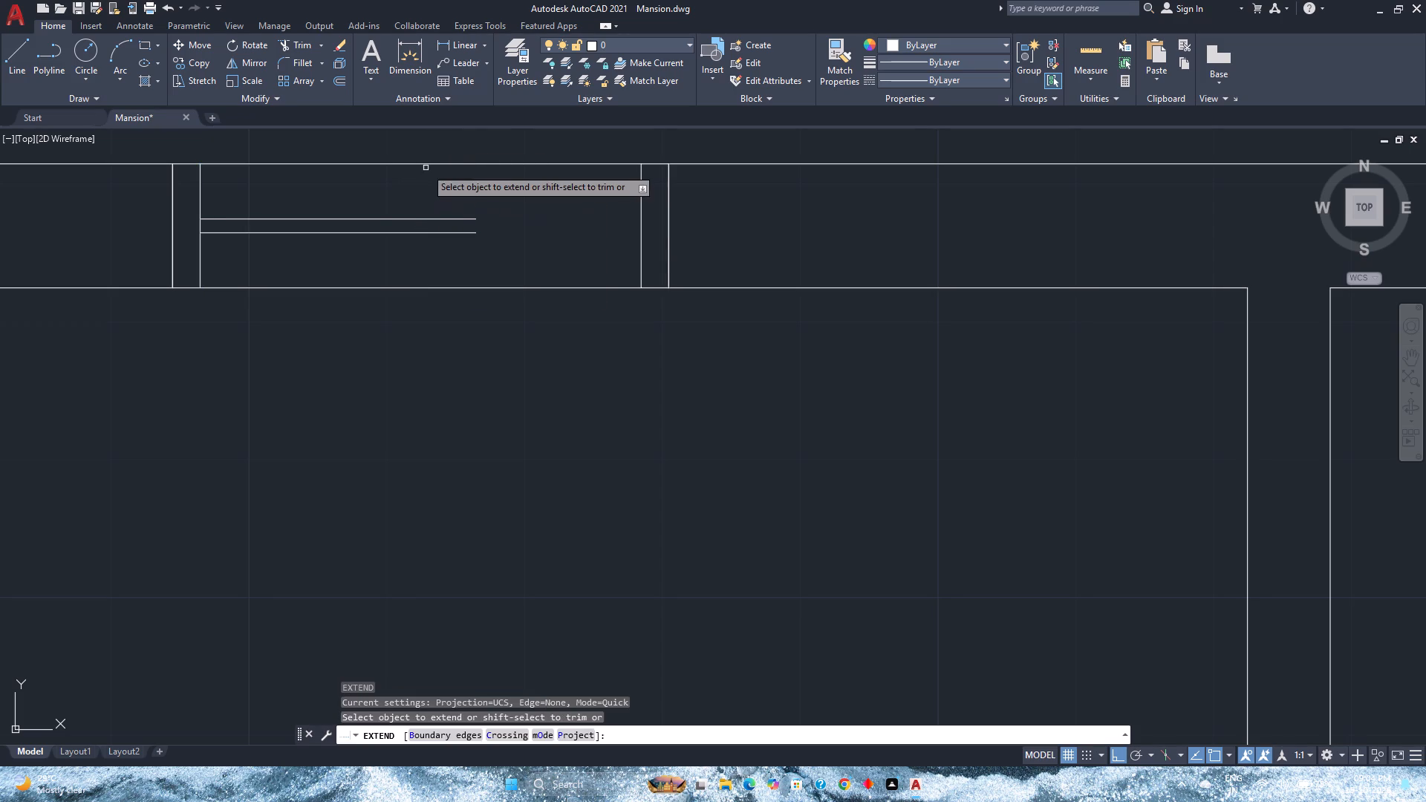
pyautogui.click(432, 189)
pyautogui.click(471, 273)
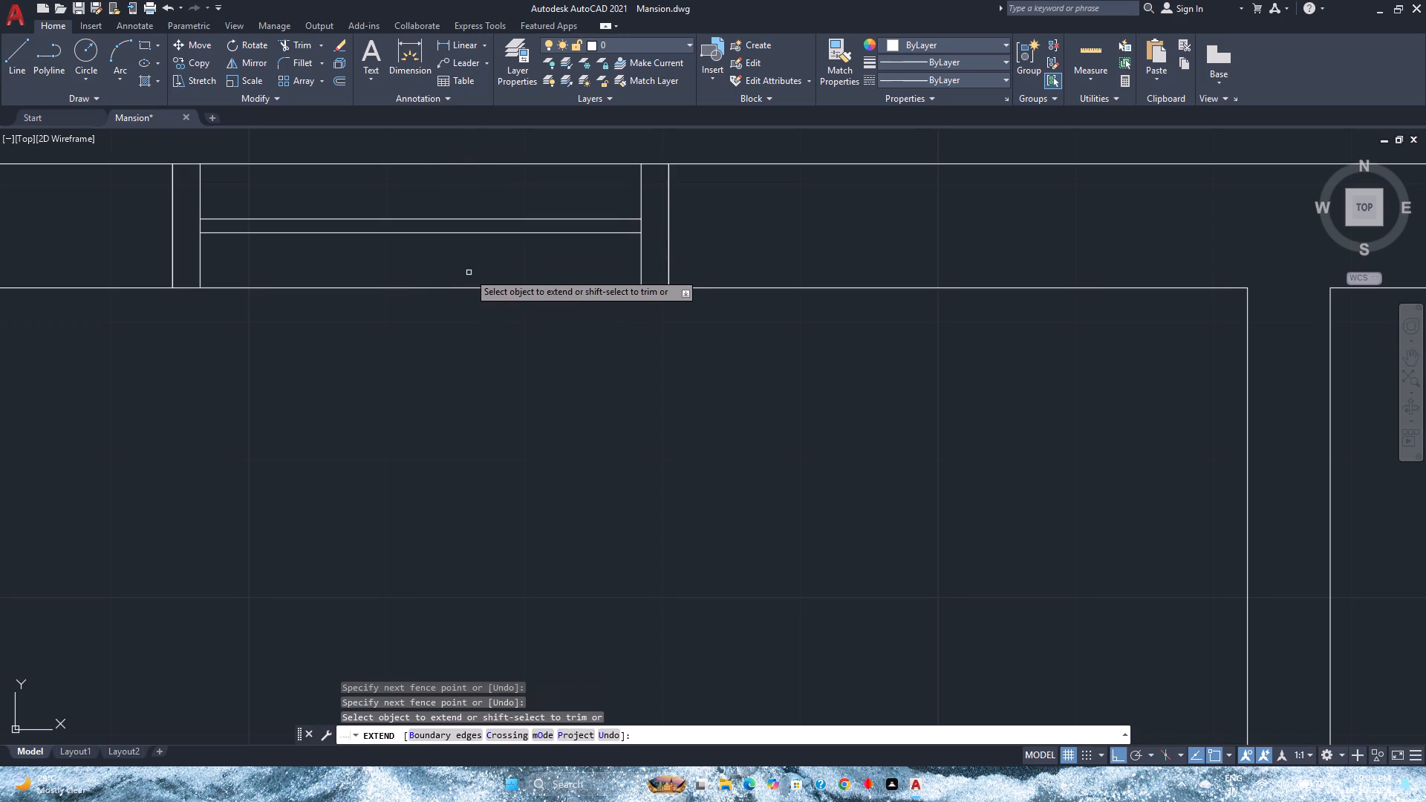
pyautogui.press('space')
# Group the widened window's outline, two inner frame lines and two glass lines into one object.
pyautogui.scroll(-2, 467, 272)
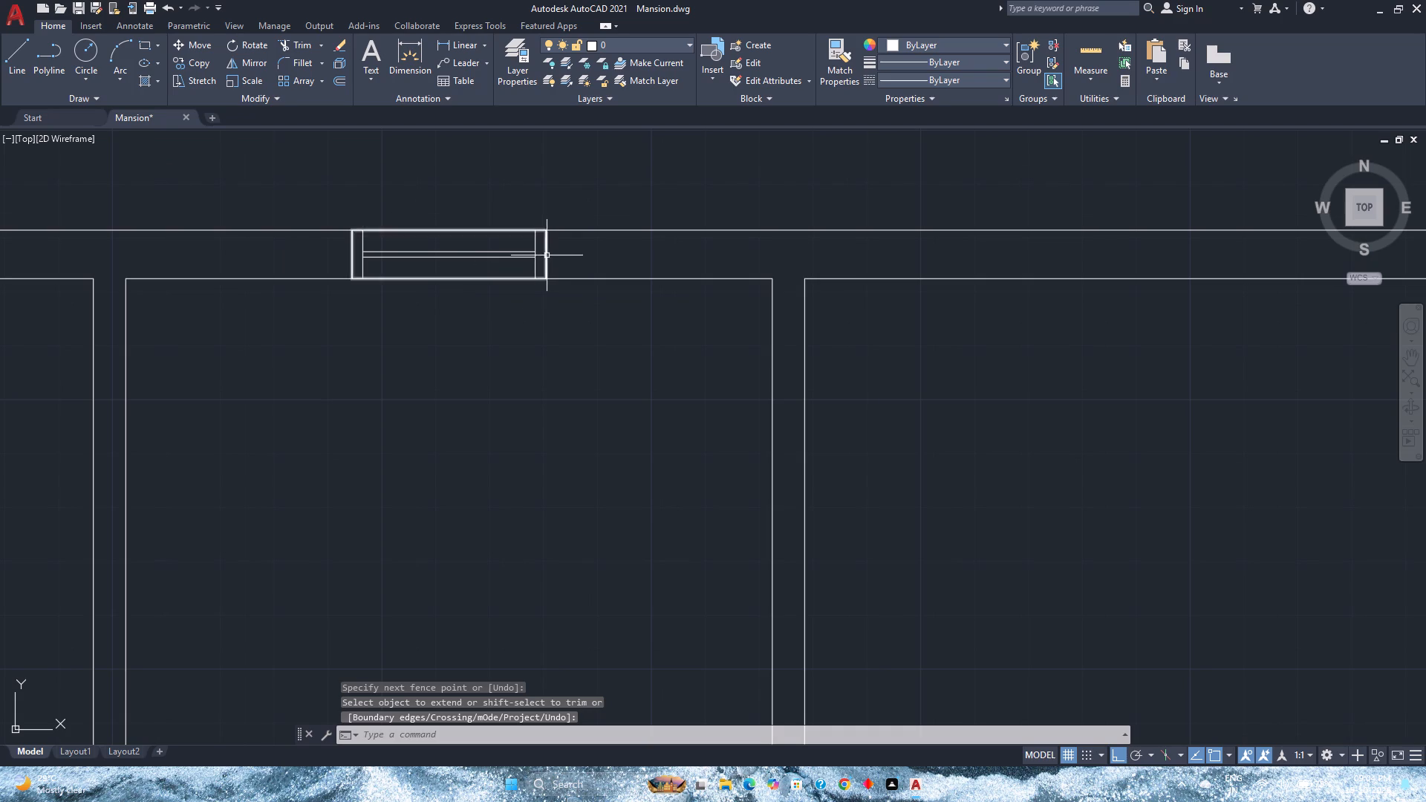
pyautogui.click(546, 254)
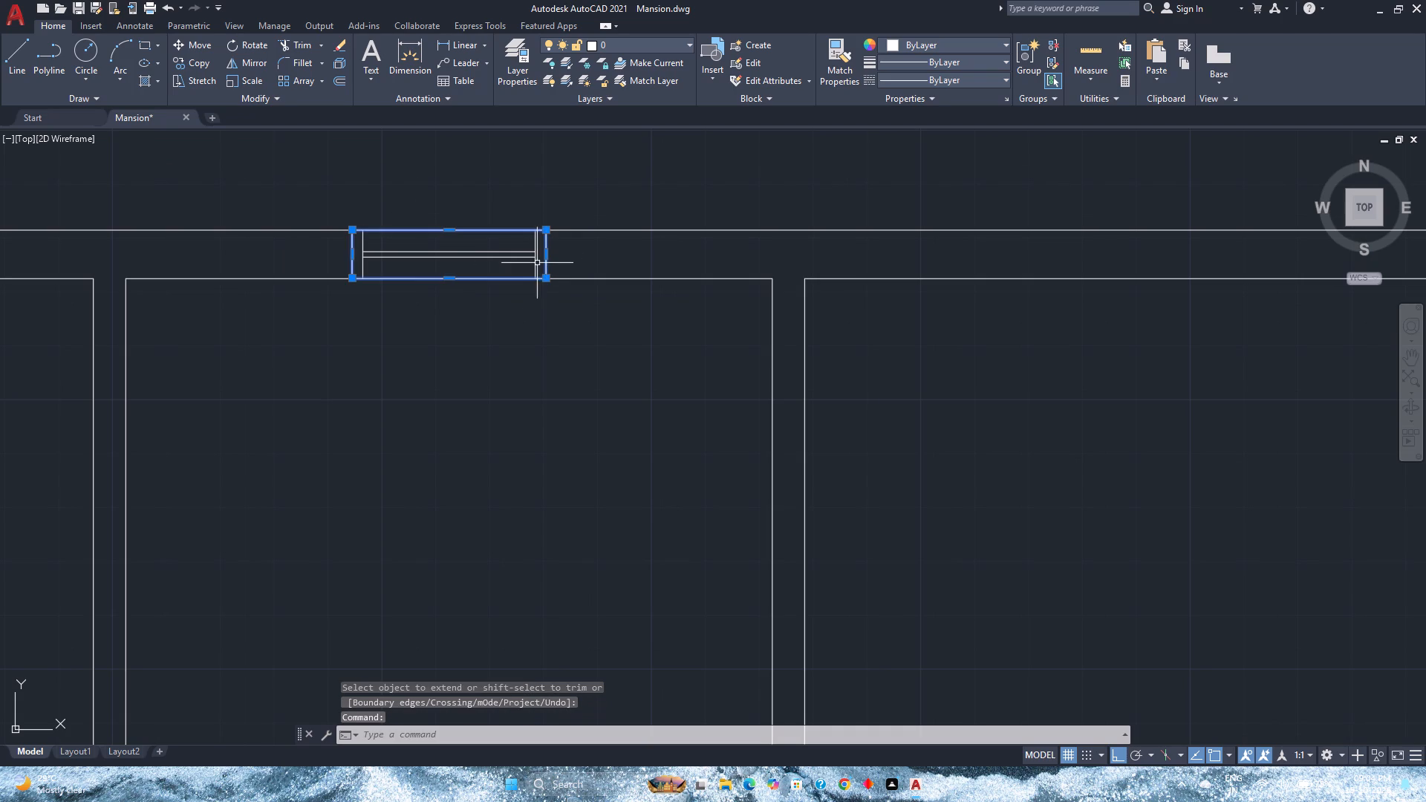
pyautogui.click(537, 264)
pyautogui.click(464, 266)
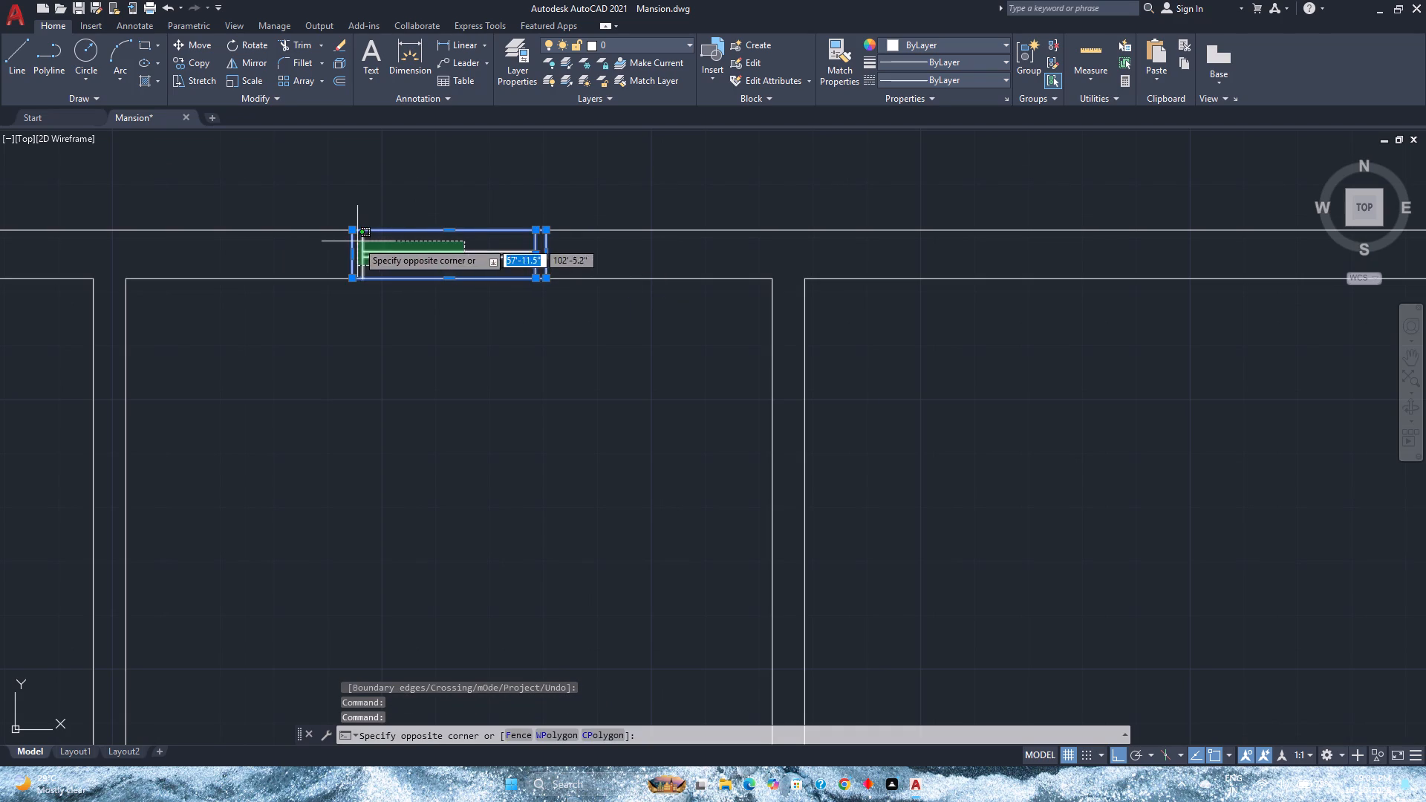
pyautogui.click(357, 241)
pyautogui.press('j')
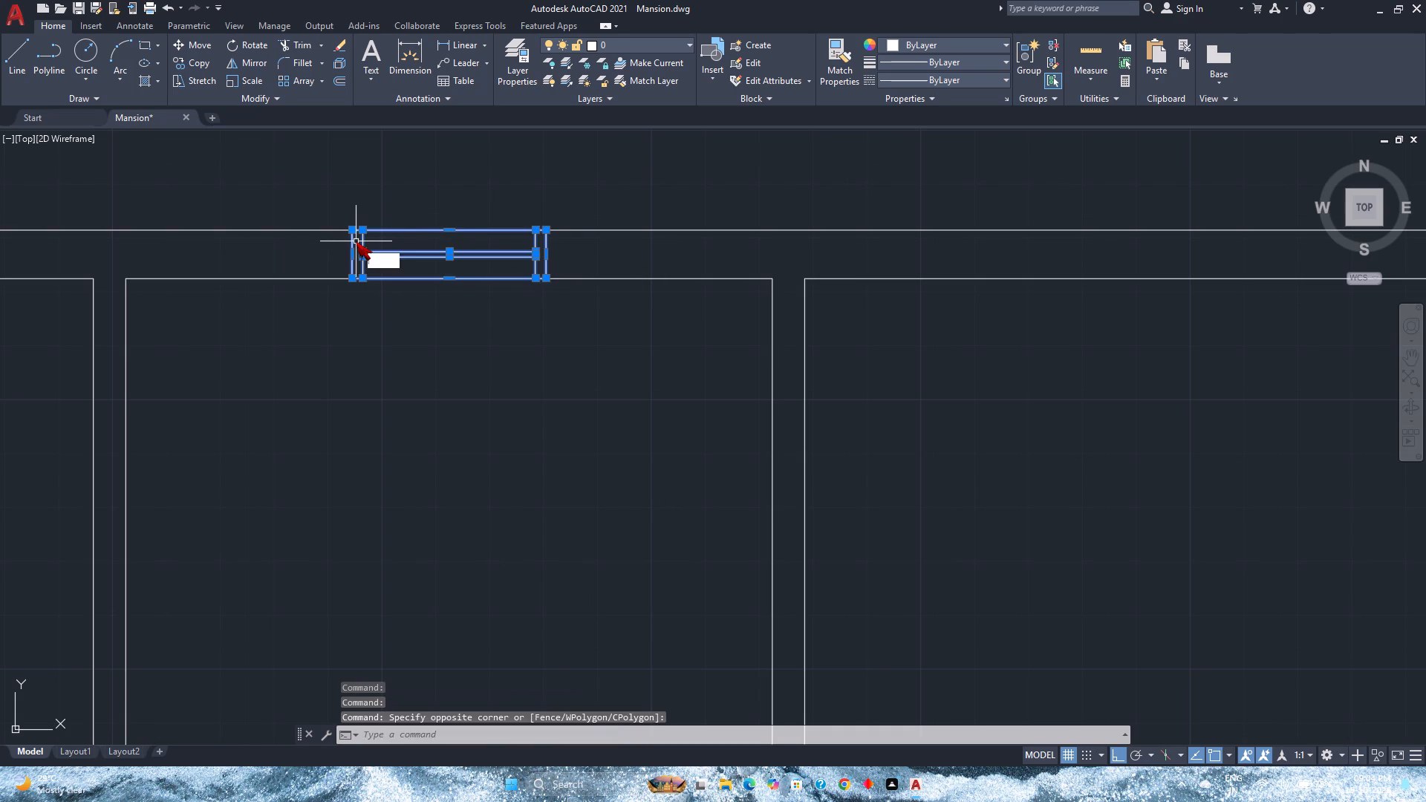
pyautogui.press('BackSpace')
pyautogui.press('g')
pyautogui.press('Return')
# Save the drawing.
pyautogui.scroll(-3, 356, 240)
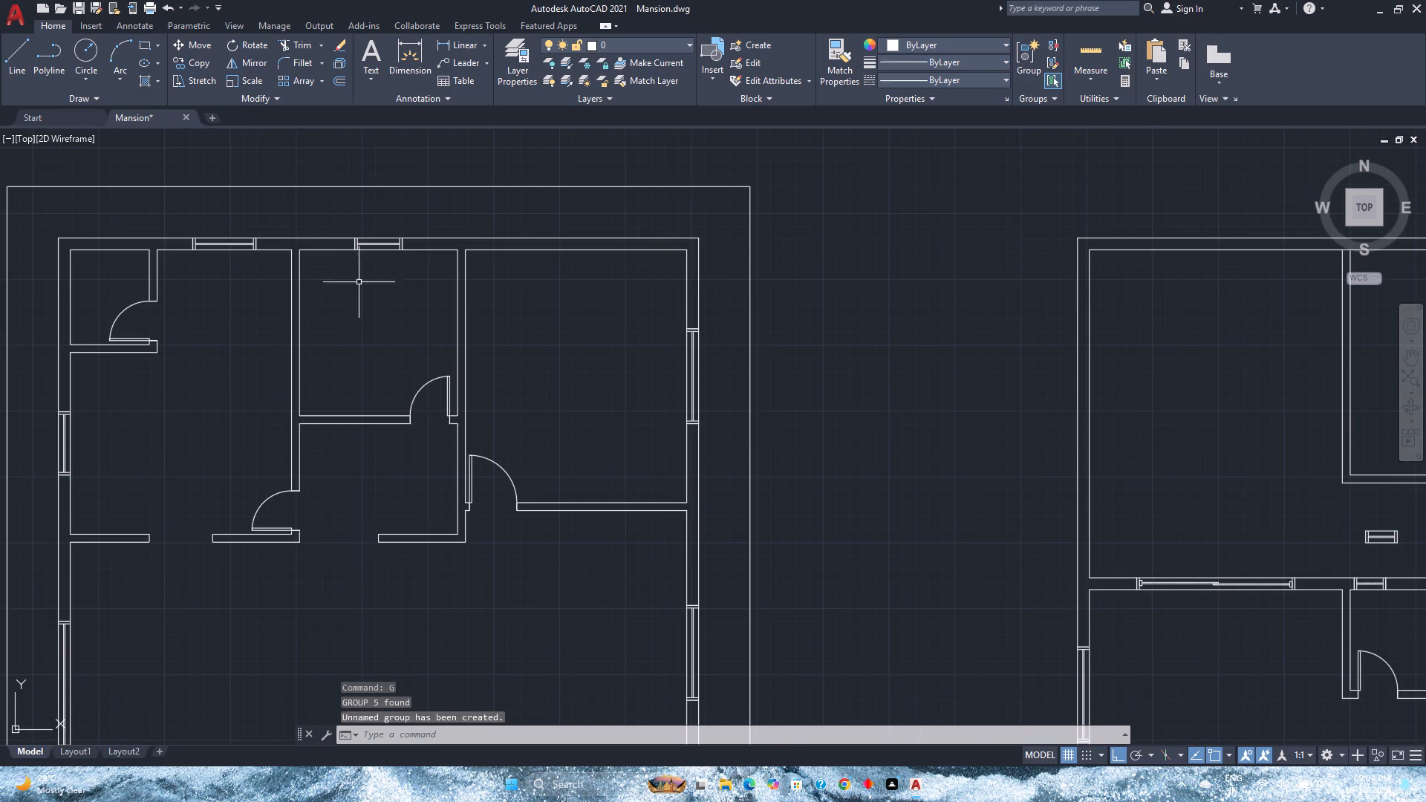
pyautogui.hotkey('ctrl', 's')
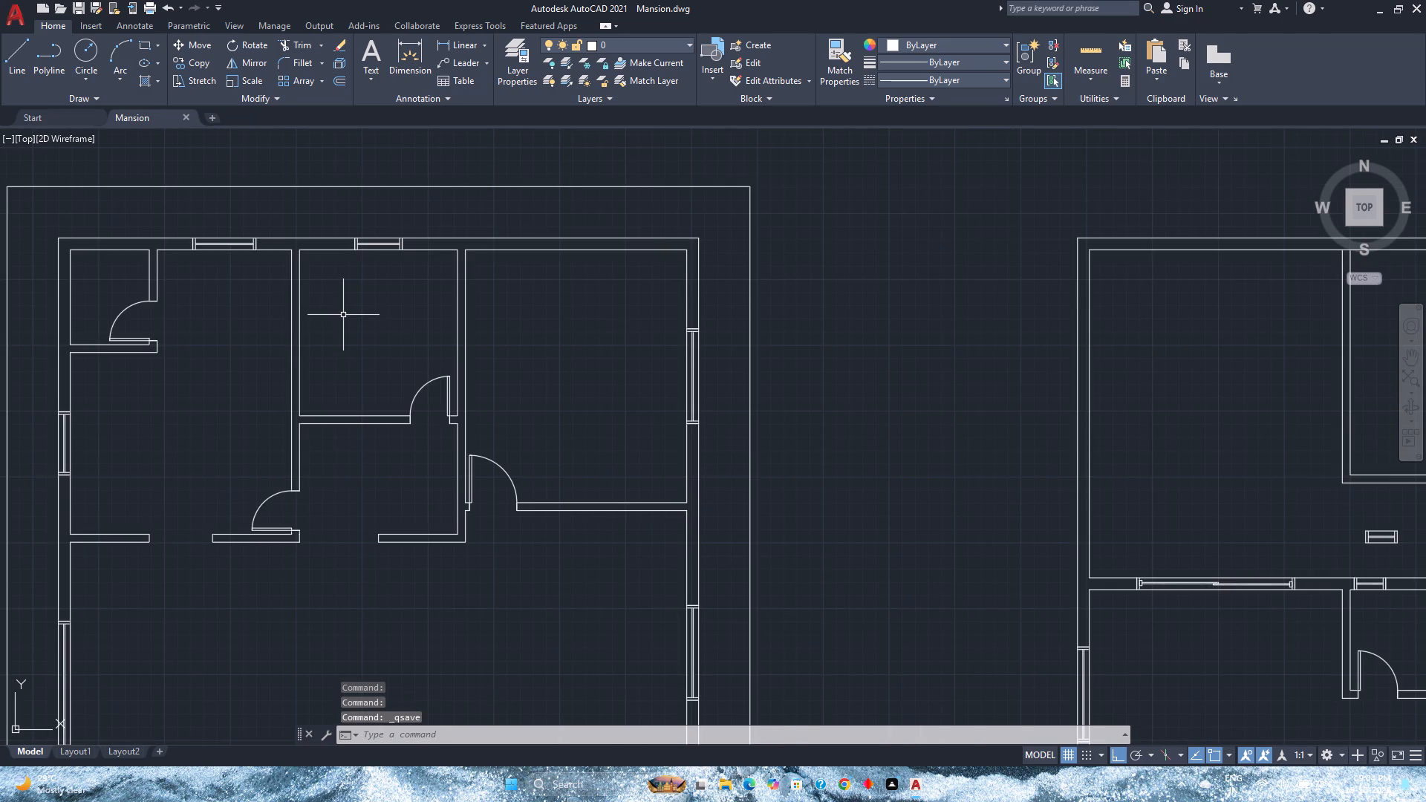
# Delete the spare window symbol lying above the narrow wall opening in the middle floor plan.
pyautogui.scroll(-1, 343, 313)
pyautogui.scroll(-2, 515, 546)
pyautogui.moveTo(515, 546); pyautogui.dragTo(385, 371, button='middle')
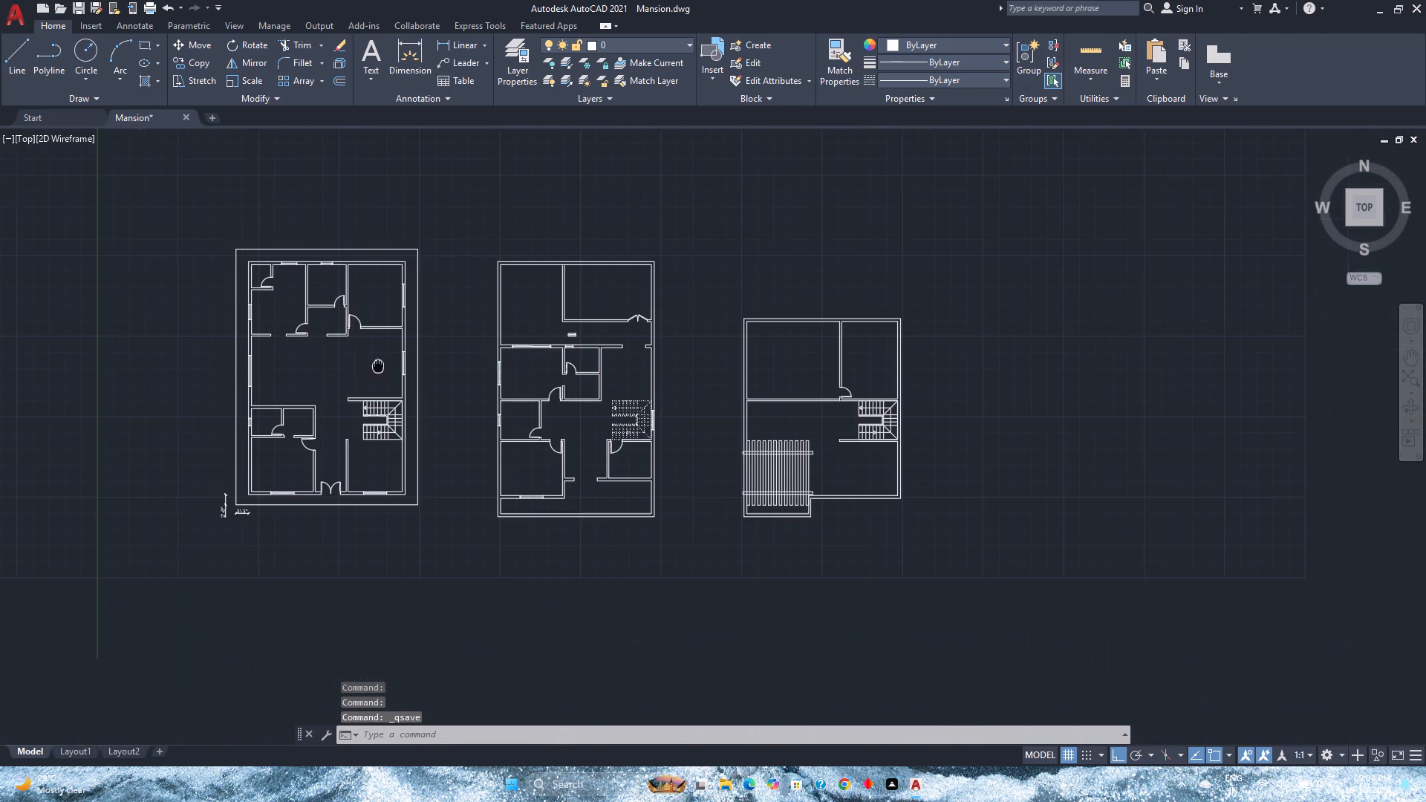
pyautogui.scroll(4, 575, 335)
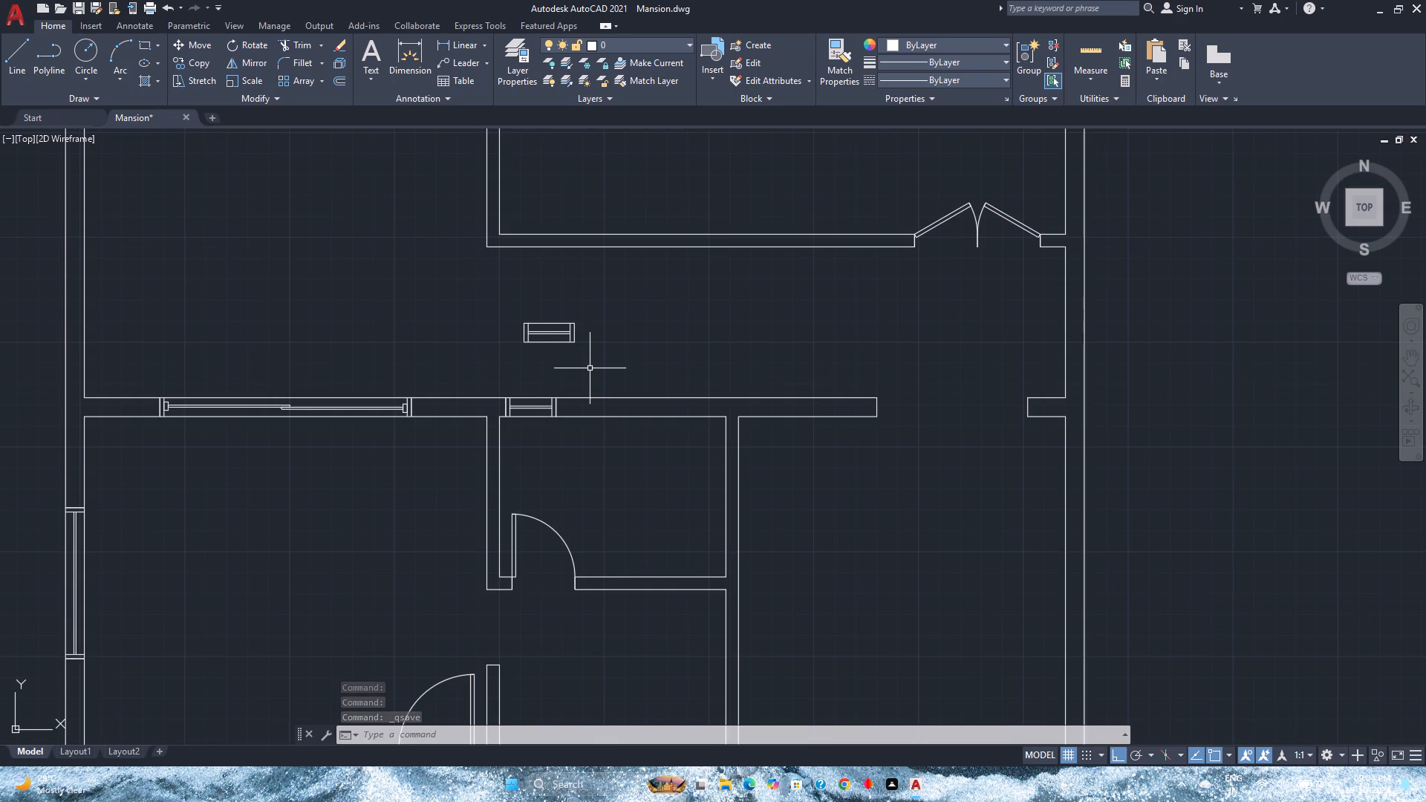
pyautogui.scroll(-3, 590, 368)
pyautogui.moveTo(590, 368); pyautogui.dragTo(546, 357, button='middle')
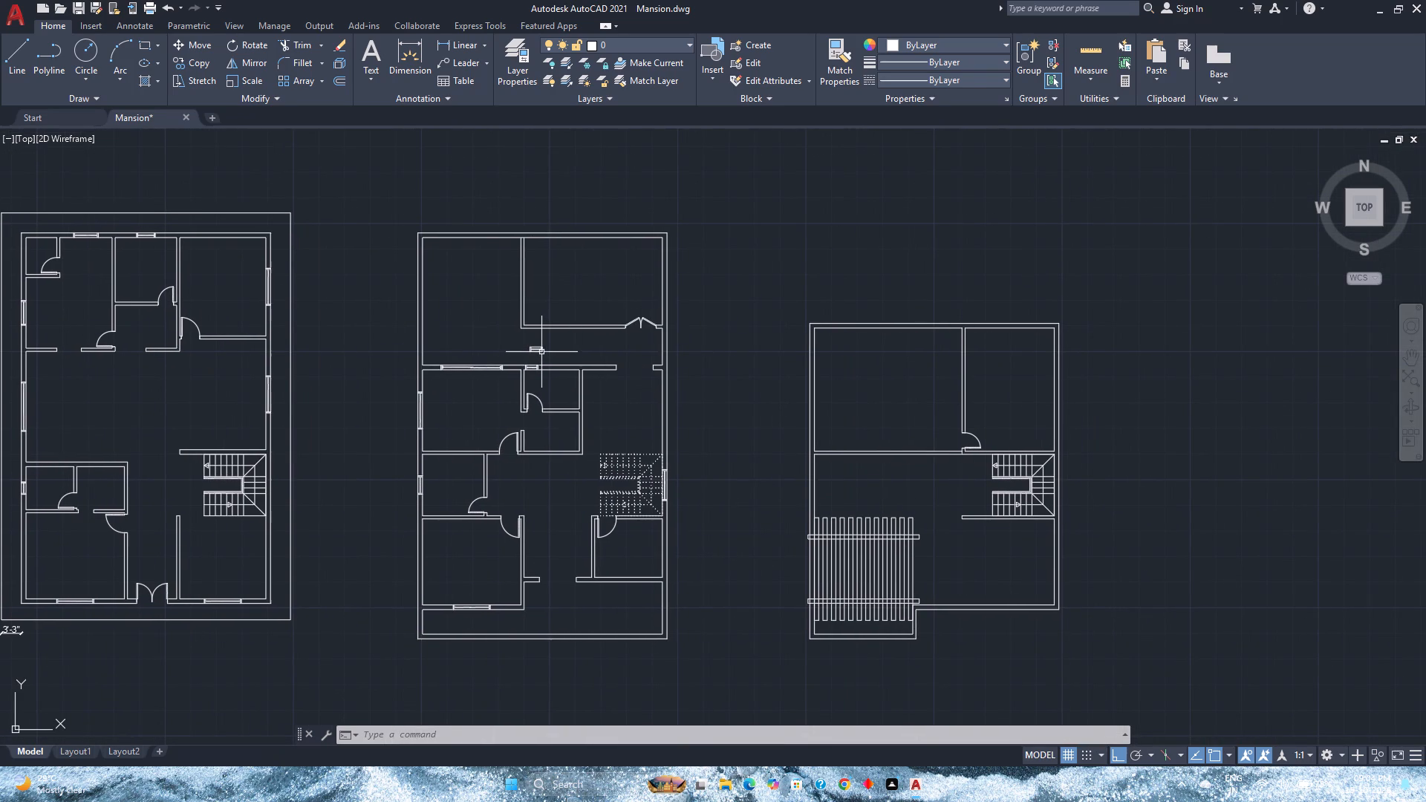
pyautogui.click(541, 352)
pyautogui.press('Delete')
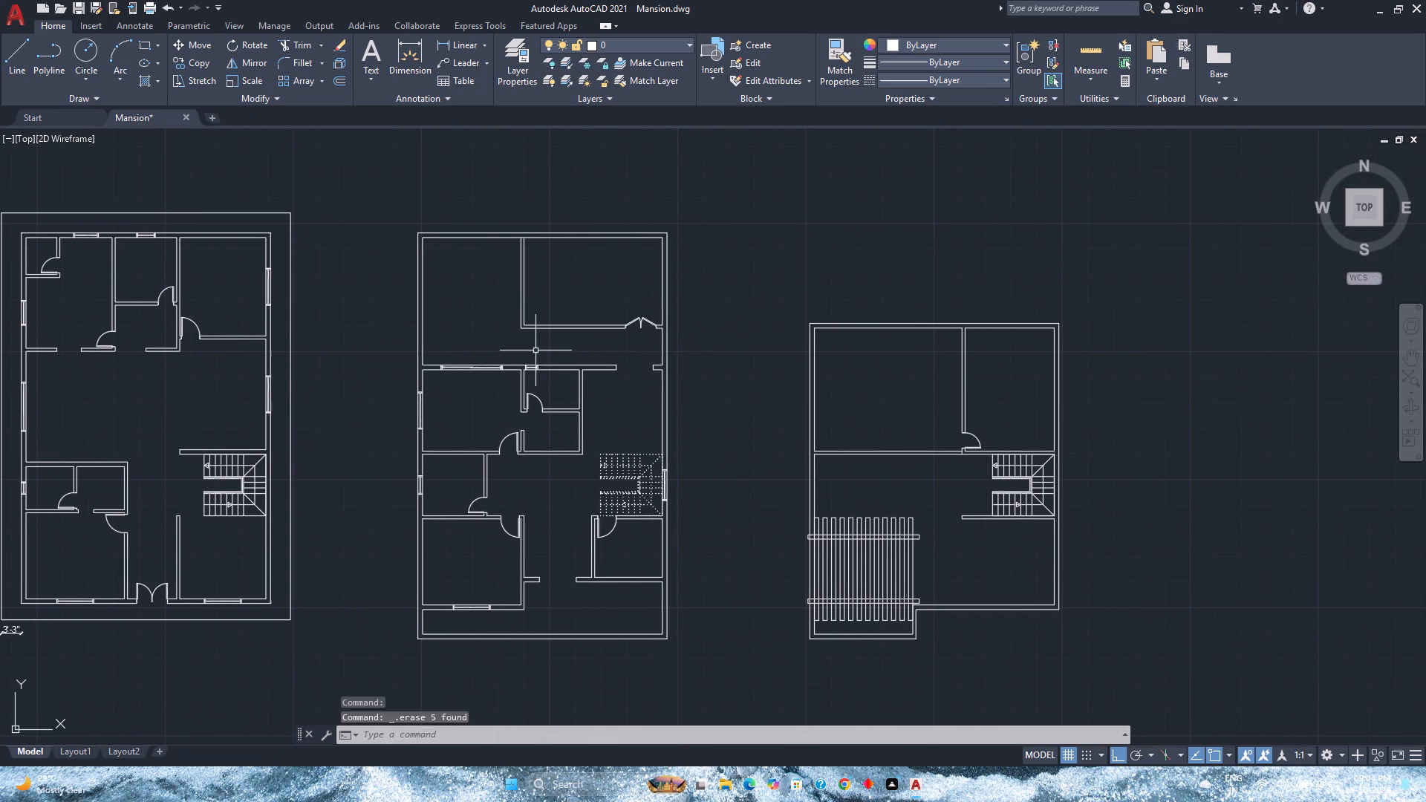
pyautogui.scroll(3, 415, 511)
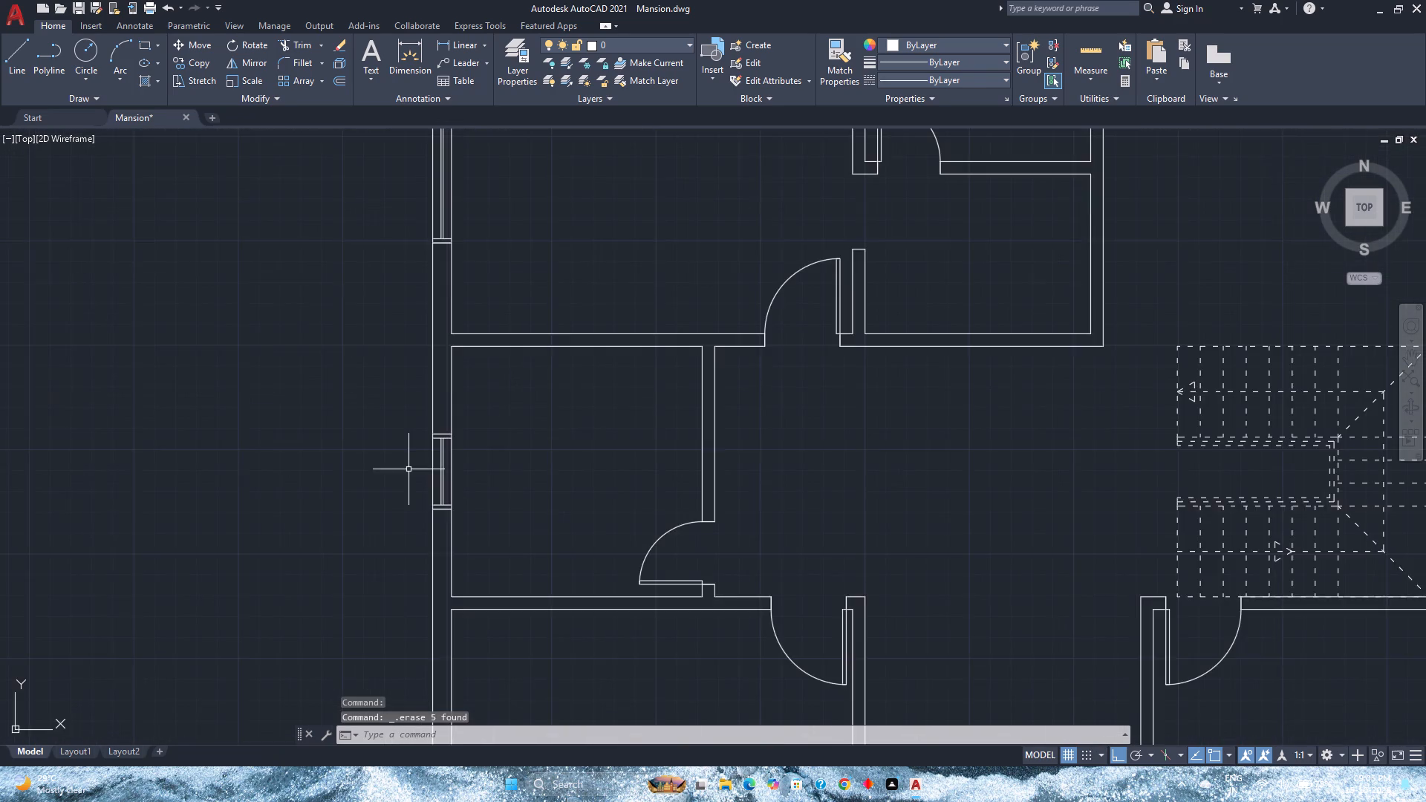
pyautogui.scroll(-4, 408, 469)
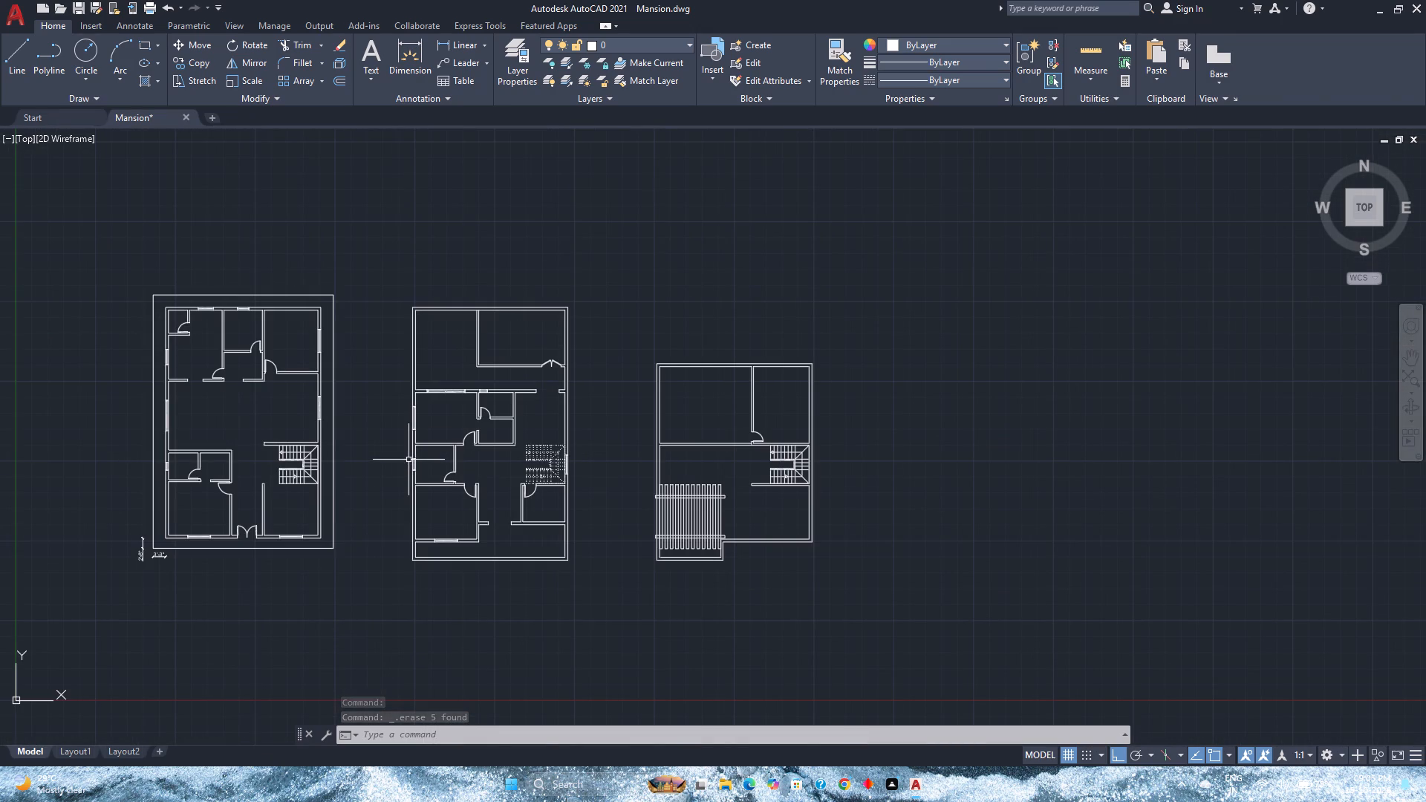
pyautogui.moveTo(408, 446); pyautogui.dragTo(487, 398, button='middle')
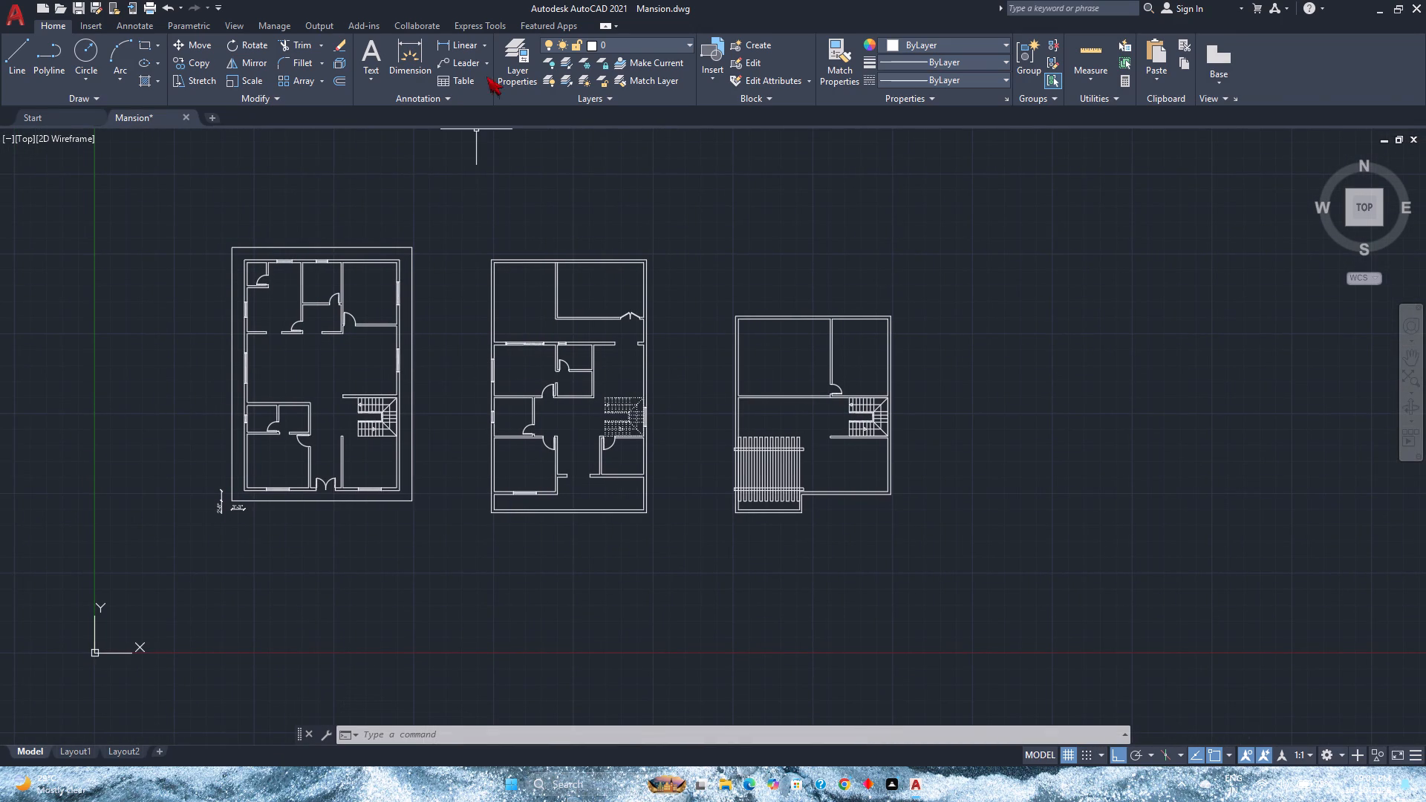
# Create two new drawing layers named Dimensions and Doors.
pyautogui.click(512, 71)
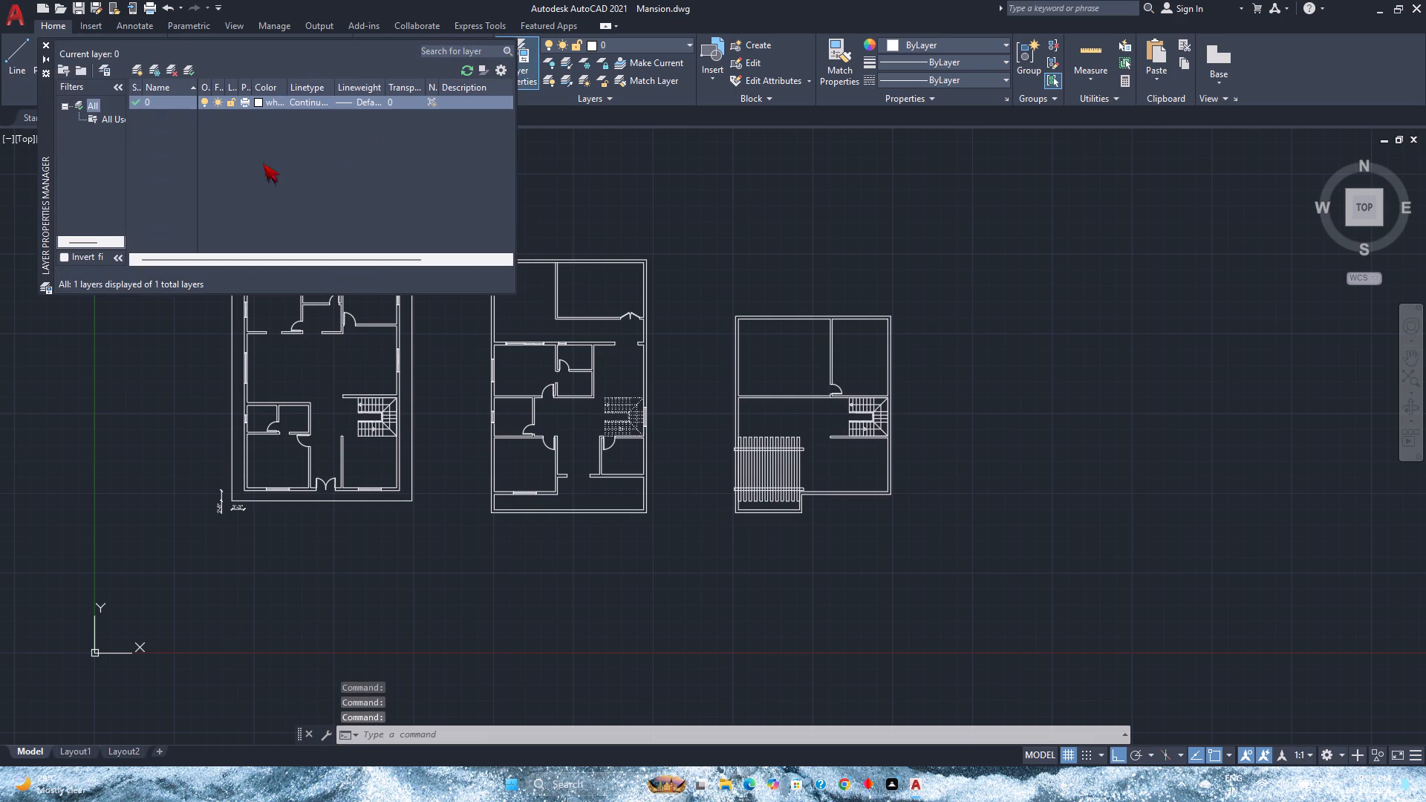
pyautogui.click(162, 102)
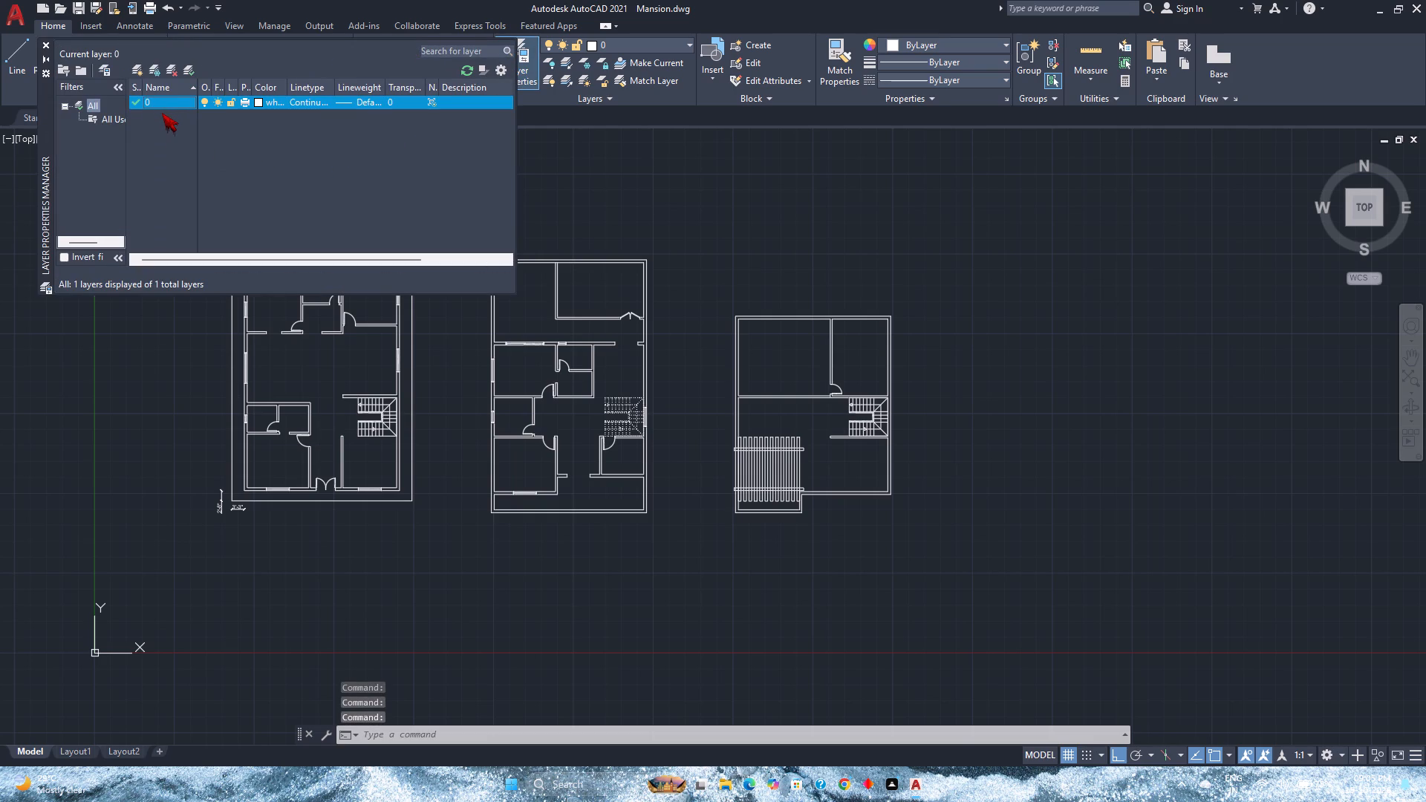
pyautogui.press('n')
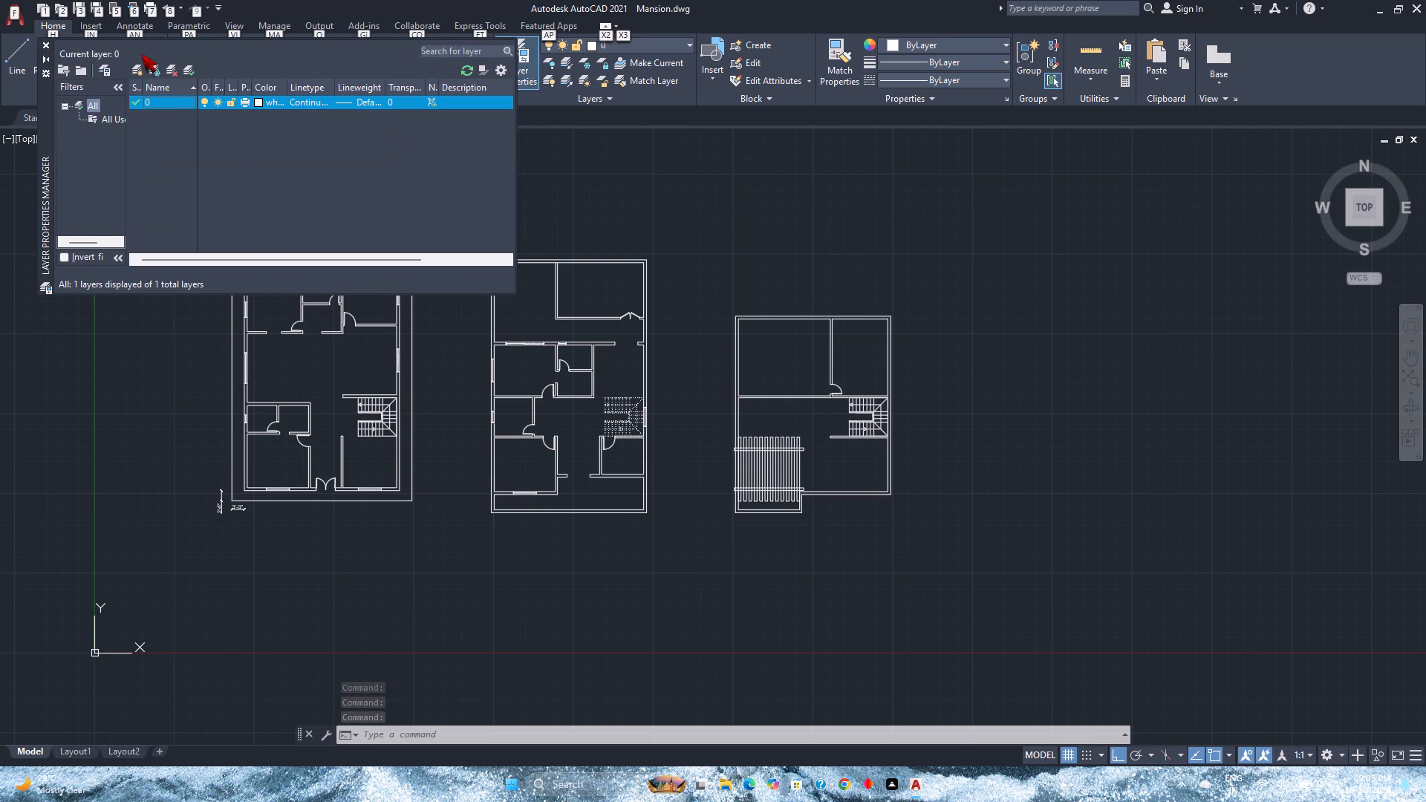
pyautogui.click(154, 207)
pyautogui.hotkey('alt', 'n')
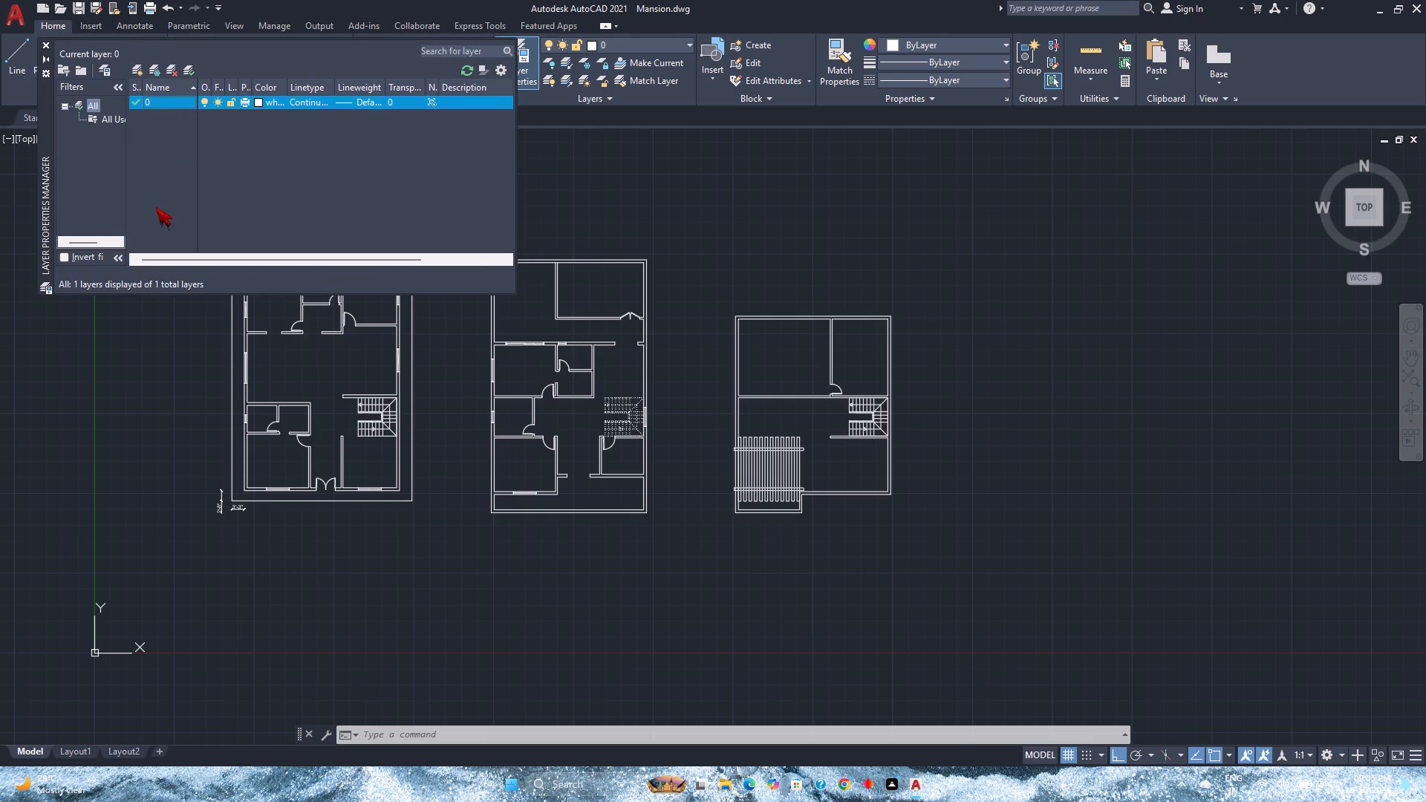
pyautogui.write('Dime')
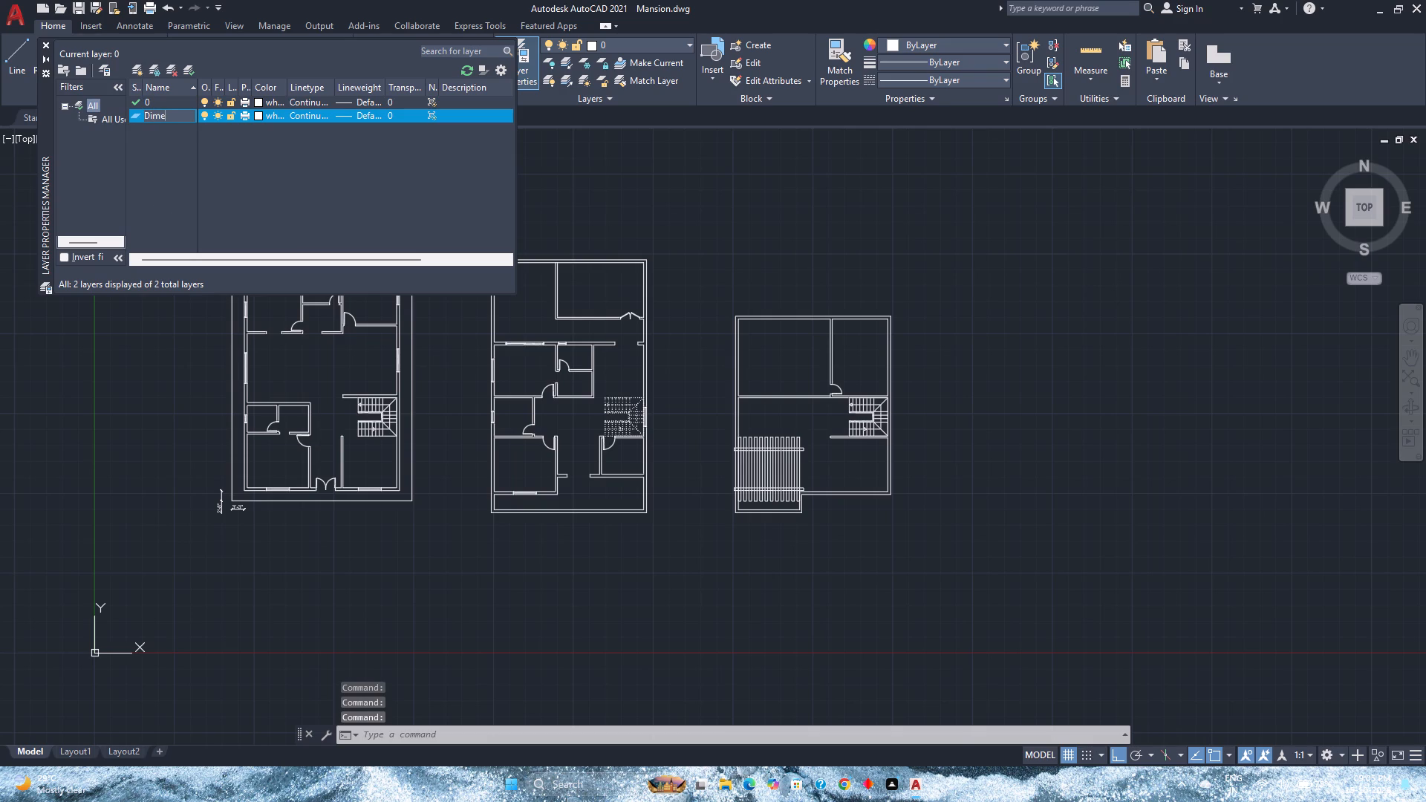
pyautogui.write('nsions')
pyautogui.press('Return')
pyautogui.hotkey('alt', 'n')
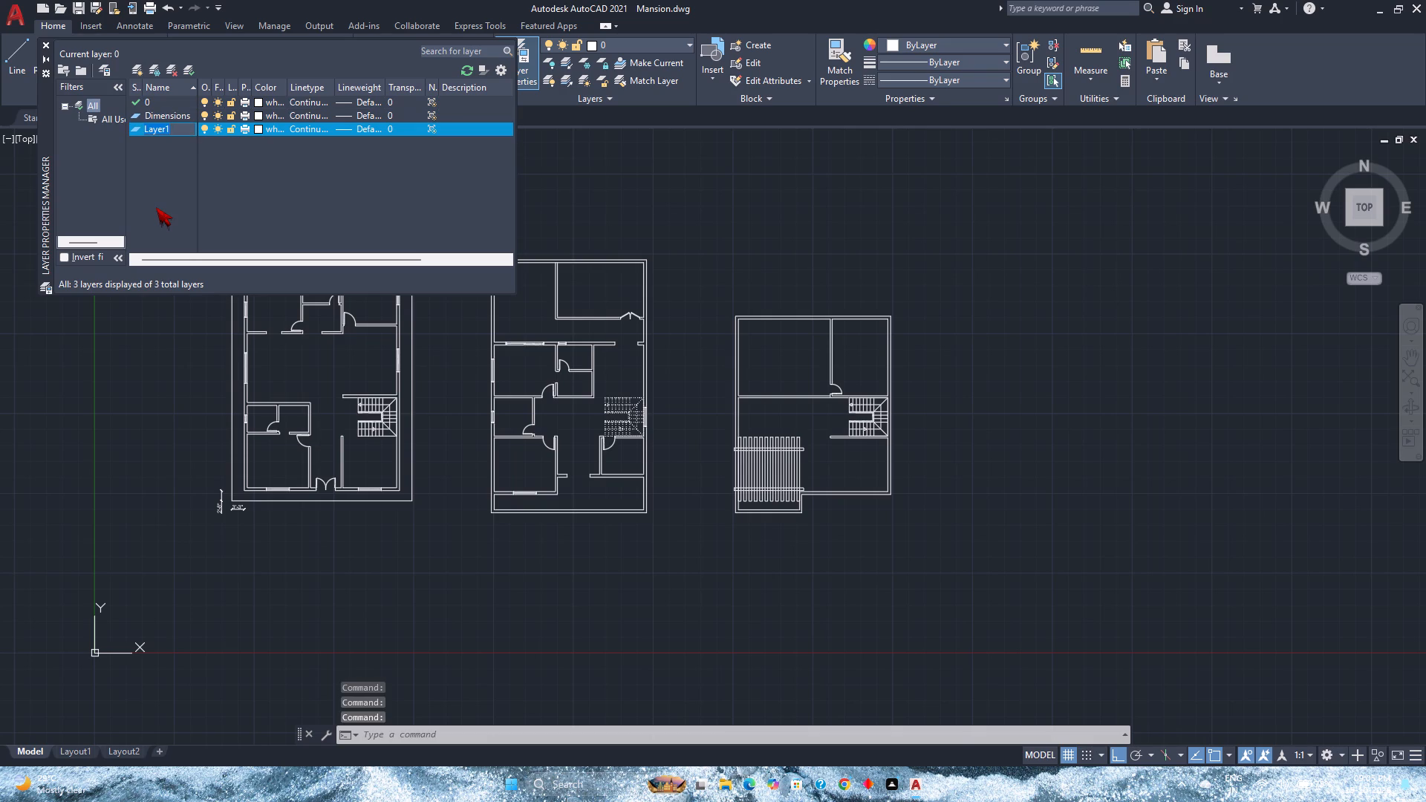
pyautogui.write('Doors')
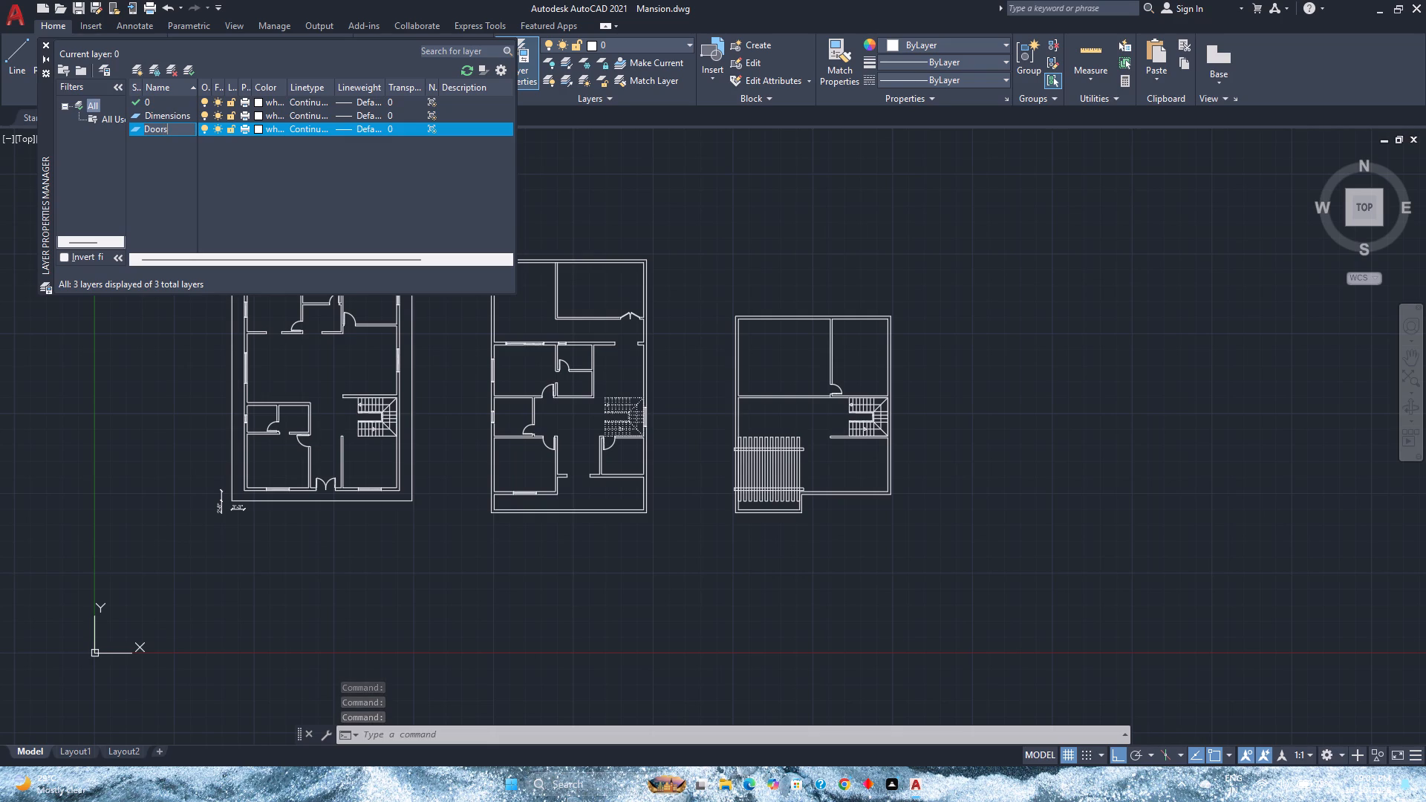
pyautogui.press('Return')
# Add two more layers named WIndows and Walls.
pyautogui.hotkey('alt', 'n')
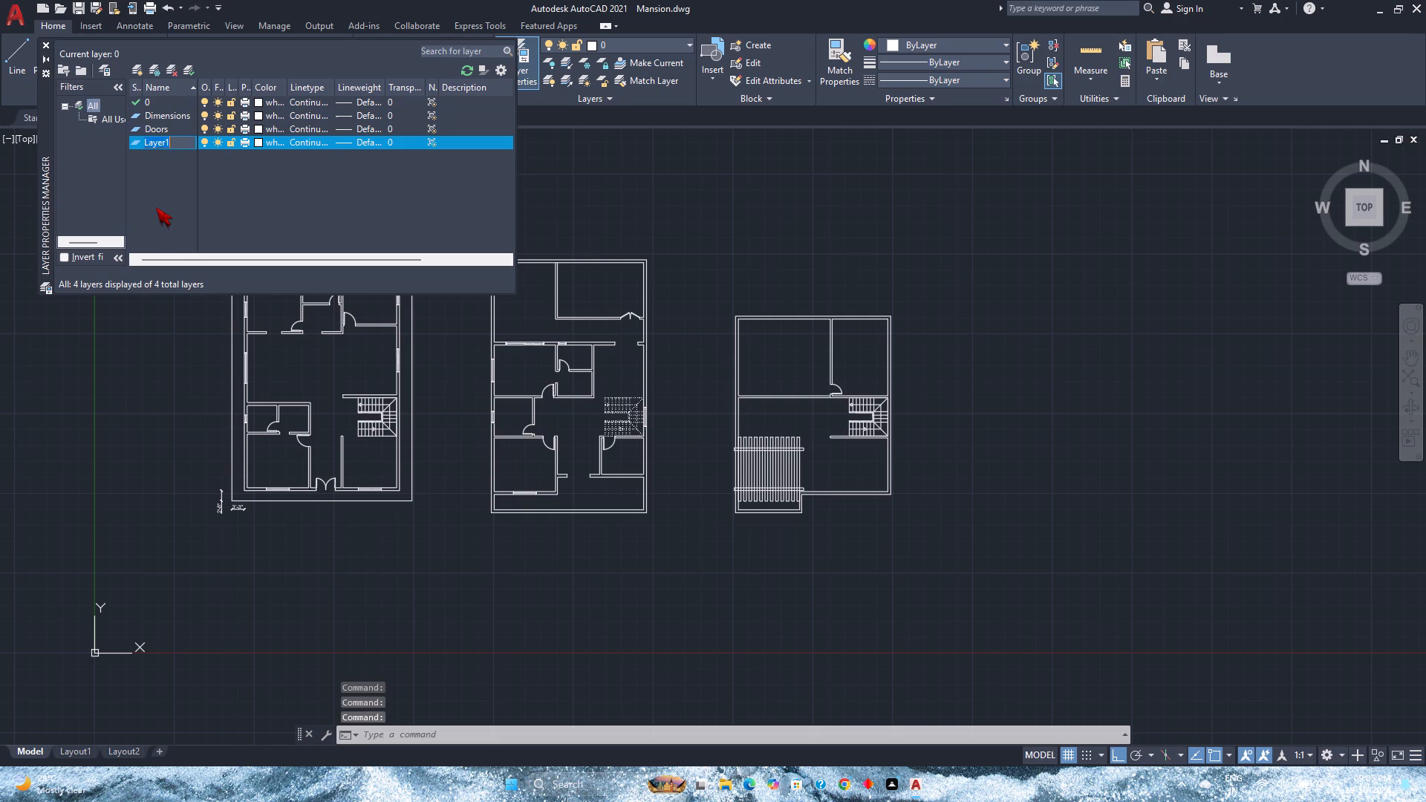
pyautogui.write('WIndowa')
pyautogui.press('BackSpace')
pyautogui.press('s')
pyautogui.press('Return')
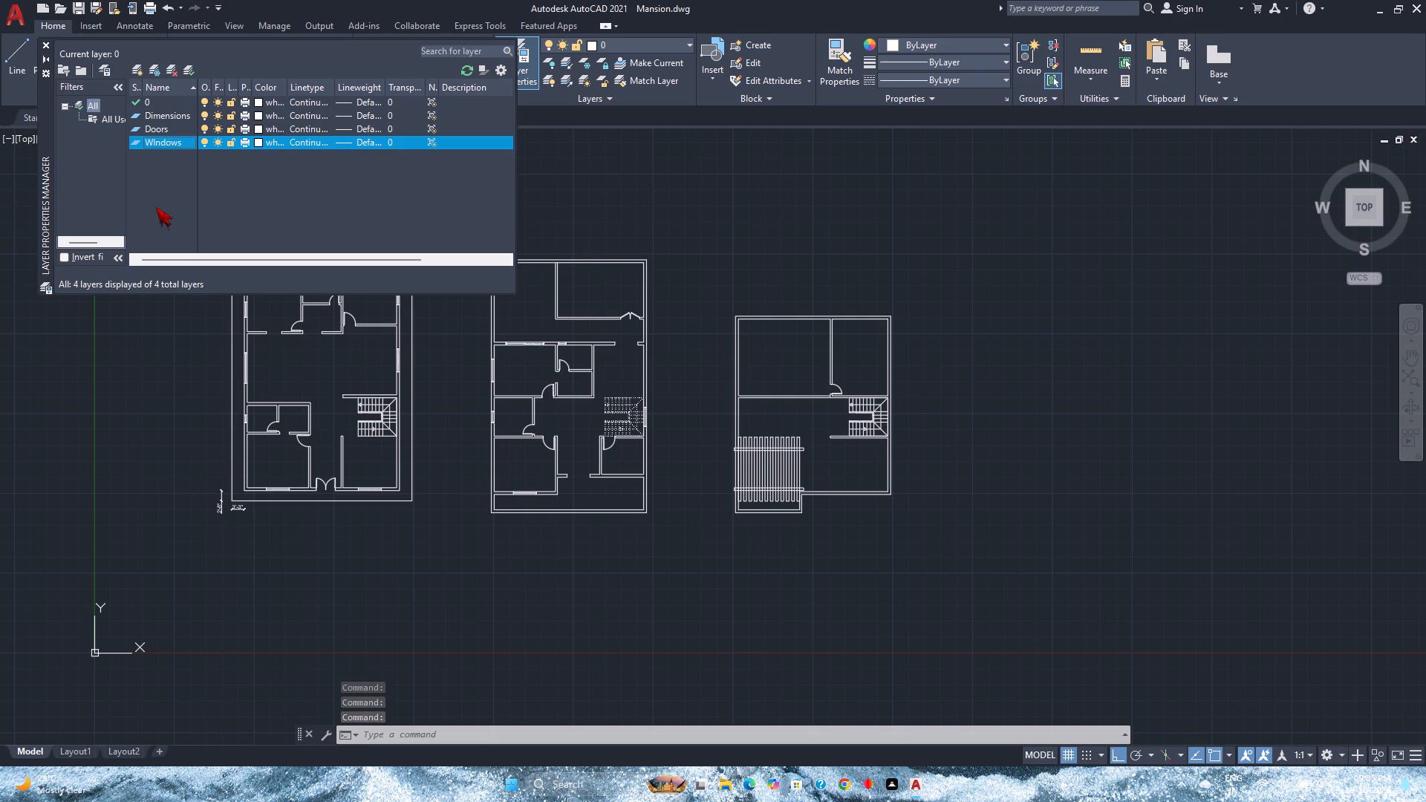
pyautogui.hotkey('alt', 'n')
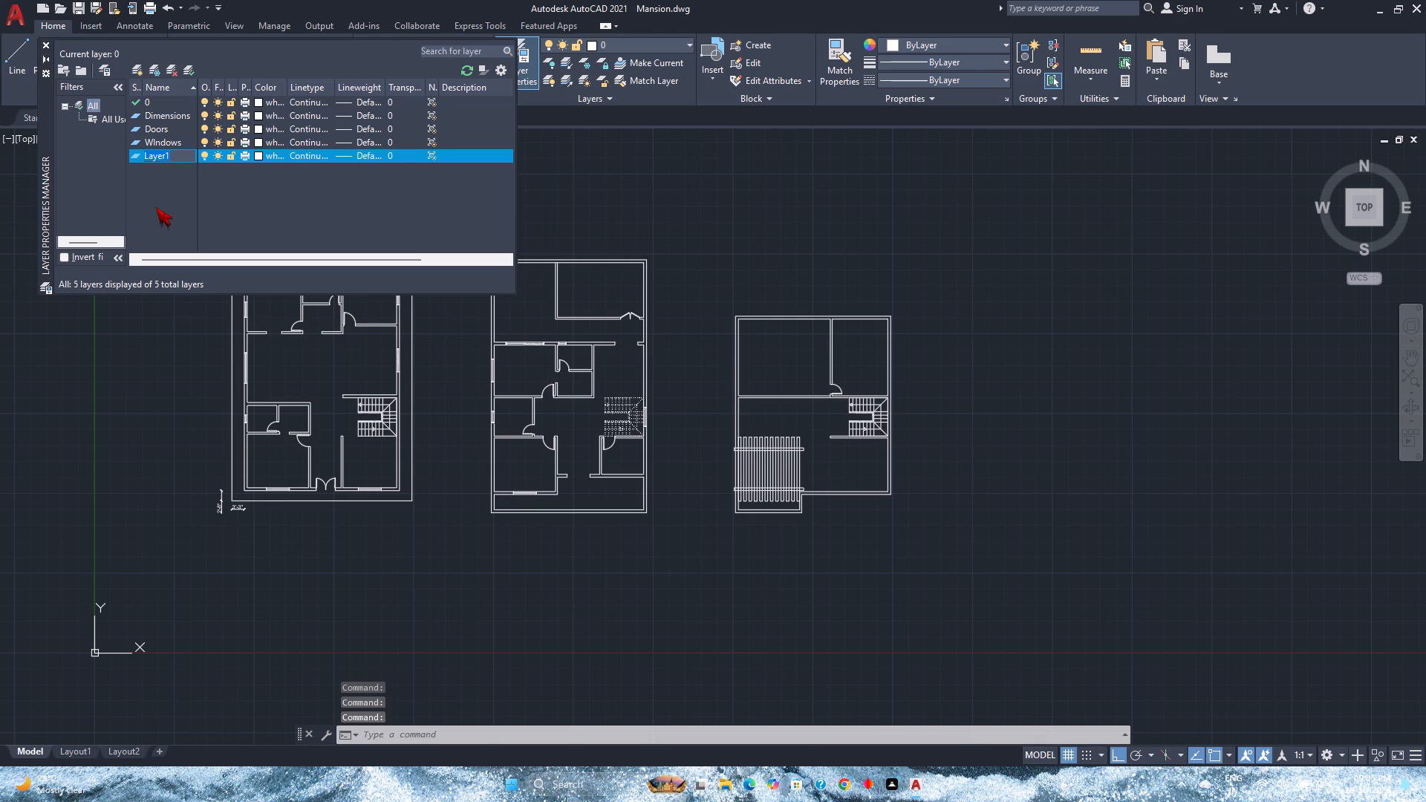
pyautogui.write('Walla')
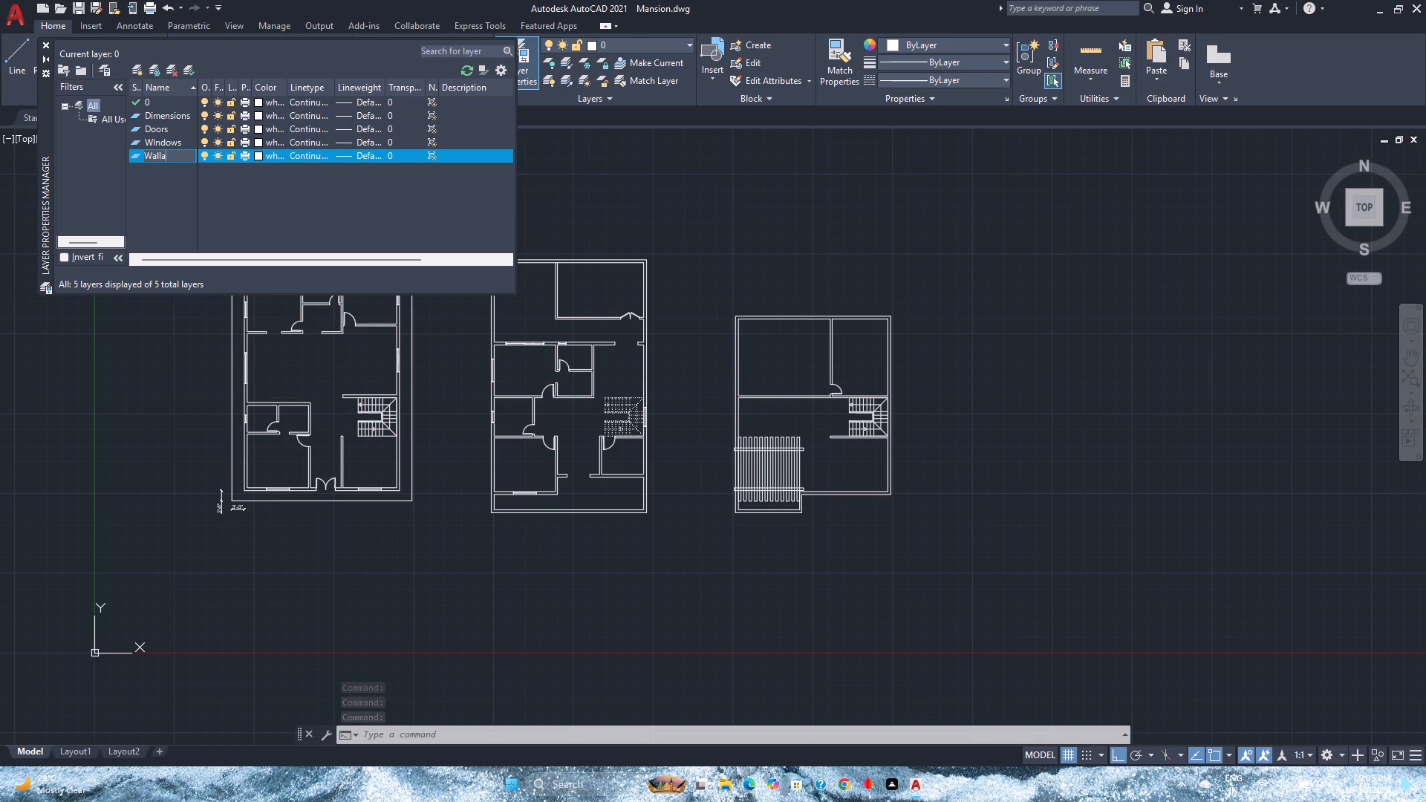
pyautogui.press('BackSpace')
pyautogui.press('s')
pyautogui.press('Return')
# Add a layer named Stairs and close the layer manager.
pyautogui.hotkey('alt', 'n')
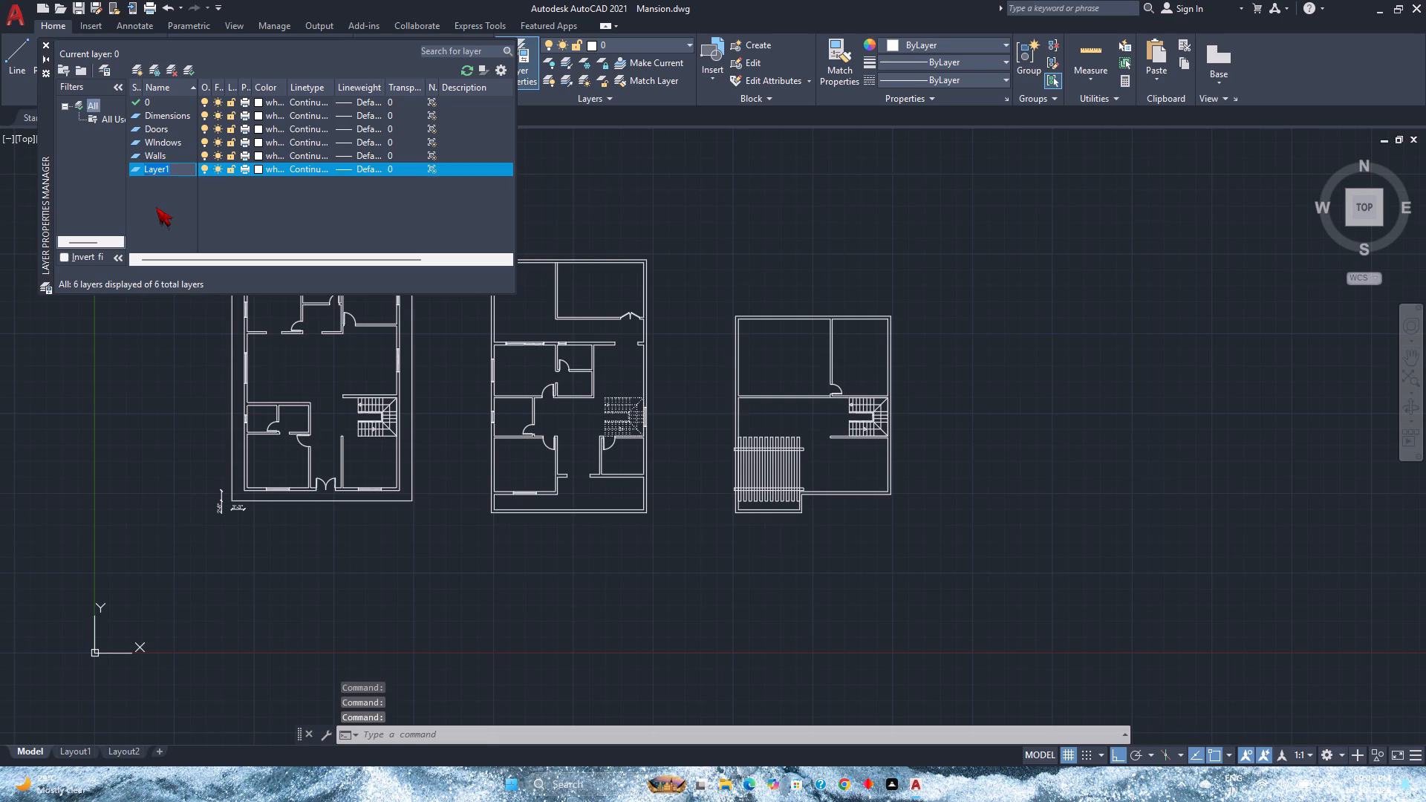
pyautogui.write('Sta')
pyautogui.write('irs')
pyautogui.press('Return')
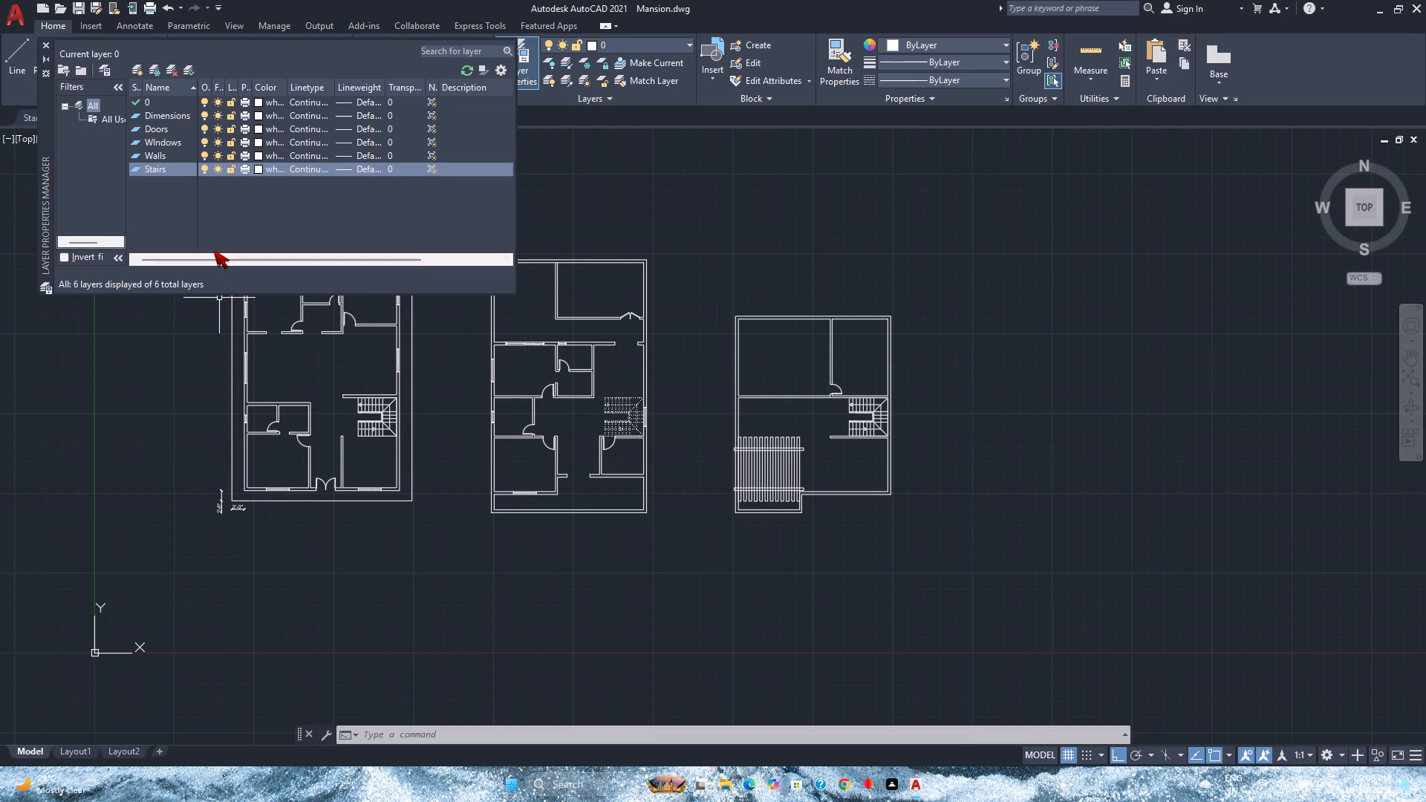
pyautogui.click(44, 45)
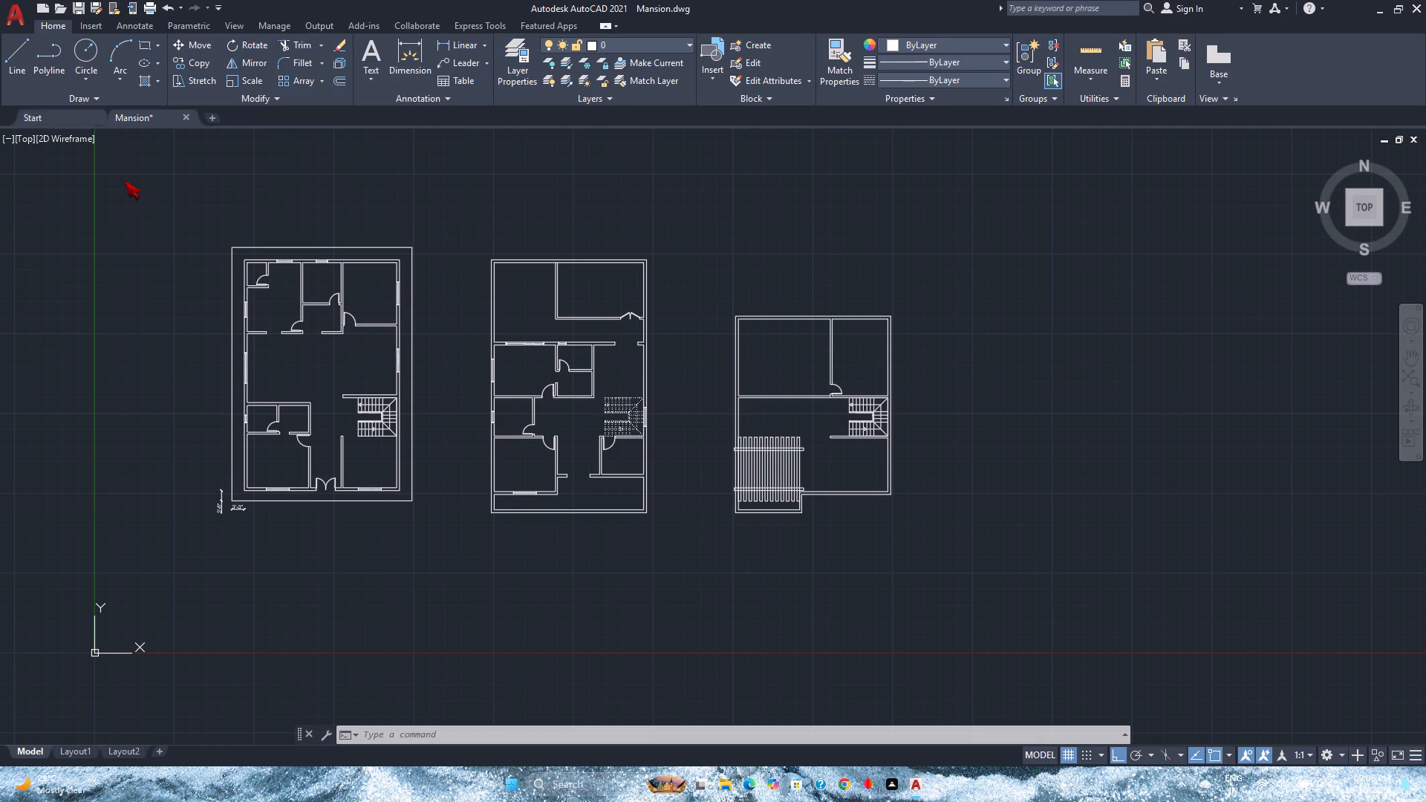
# Move the staircases in all three floor plans to the Stairs layer.
pyautogui.click(622, 419)
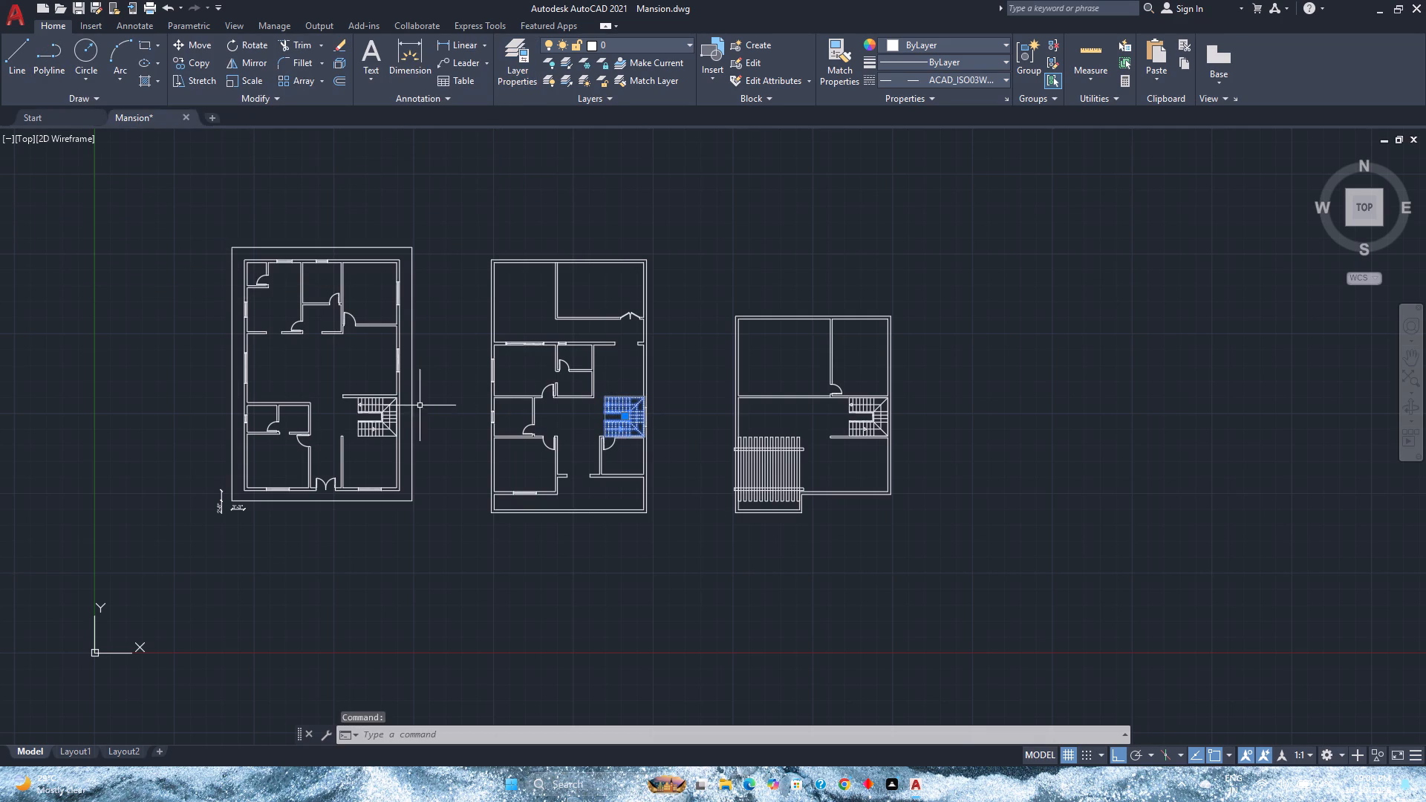
pyautogui.click(373, 412)
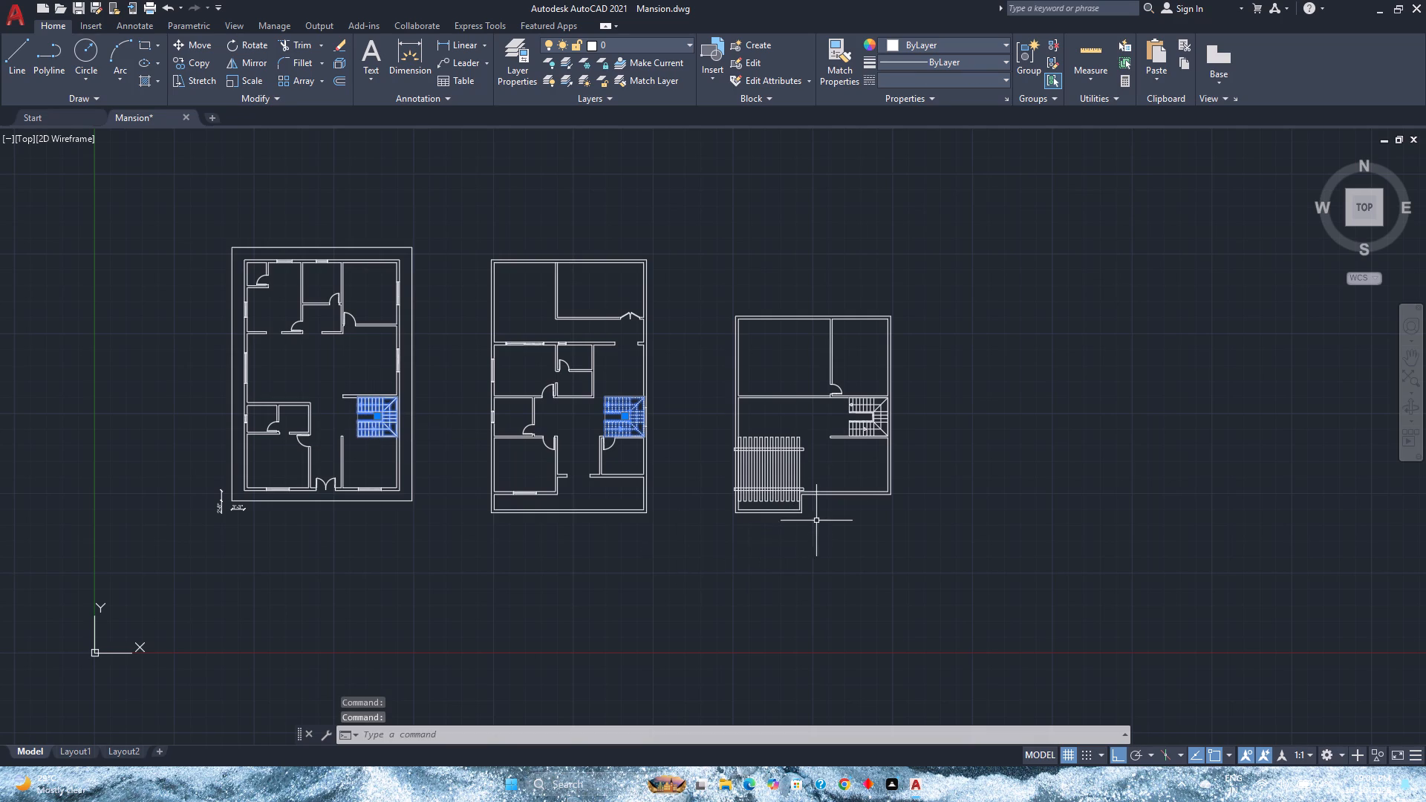
pyautogui.click(856, 433)
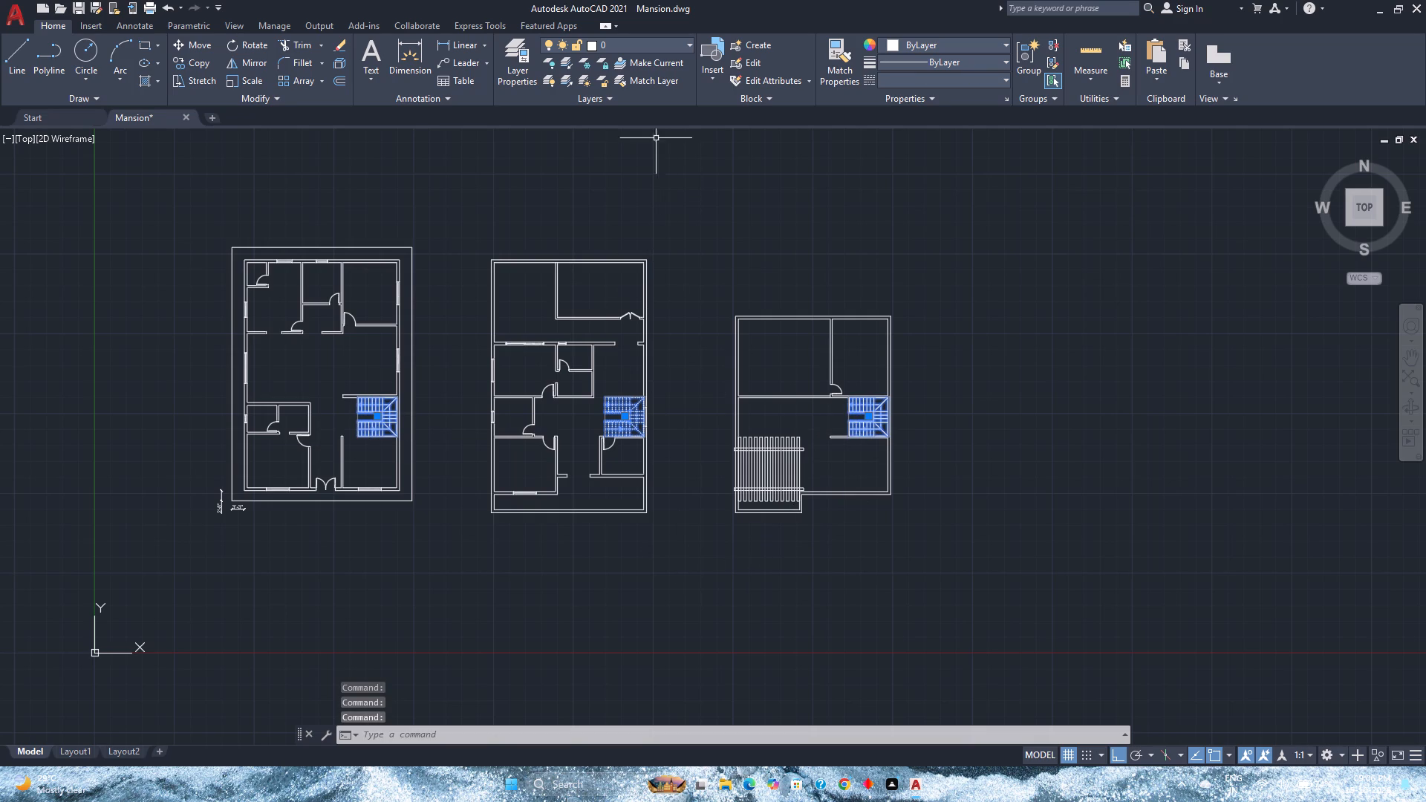
pyautogui.click(648, 47)
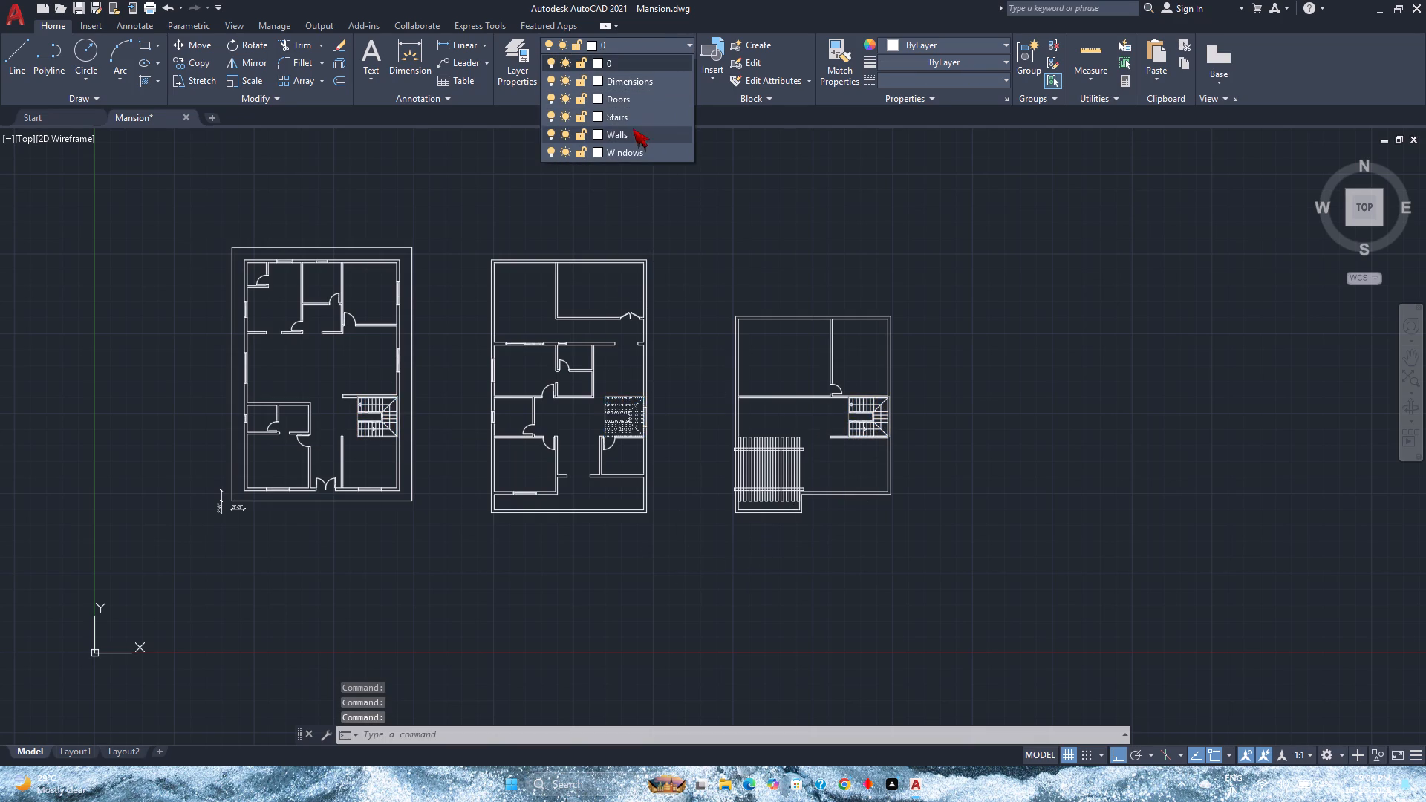
pyautogui.click(634, 117)
# Set the Stairs layer's colour to index colour 42 and close the layer manager.
pyautogui.click(515, 85)
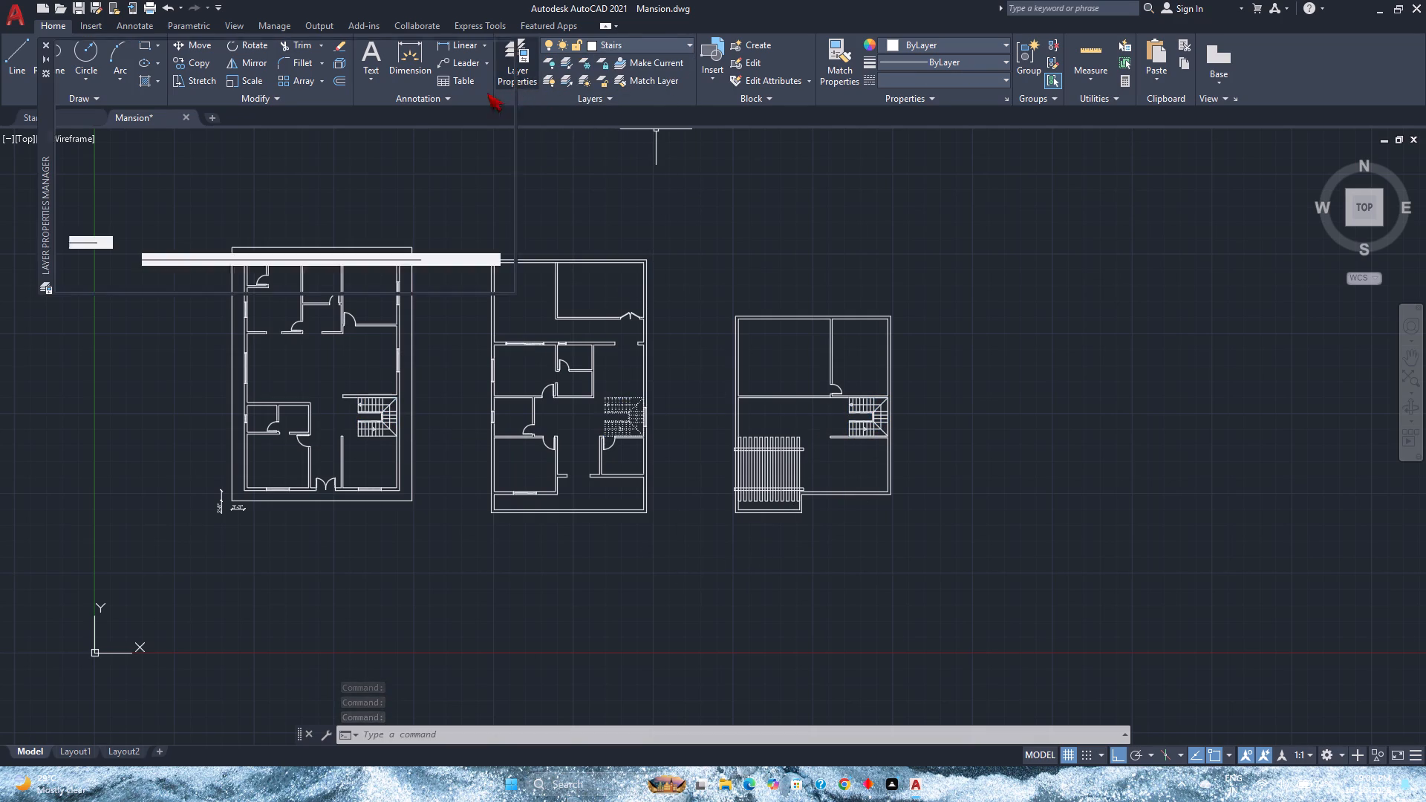
pyautogui.click(259, 143)
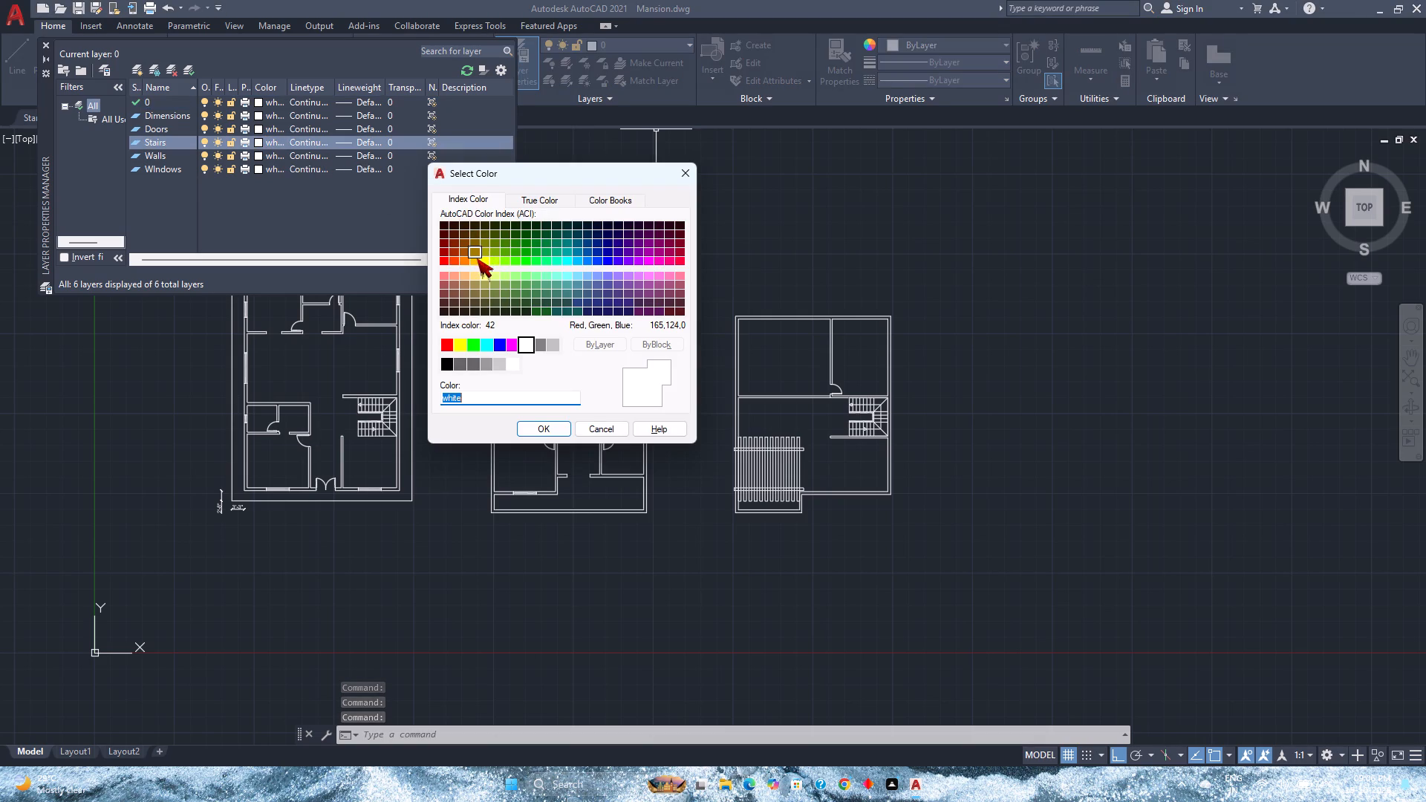
pyautogui.click(474, 252)
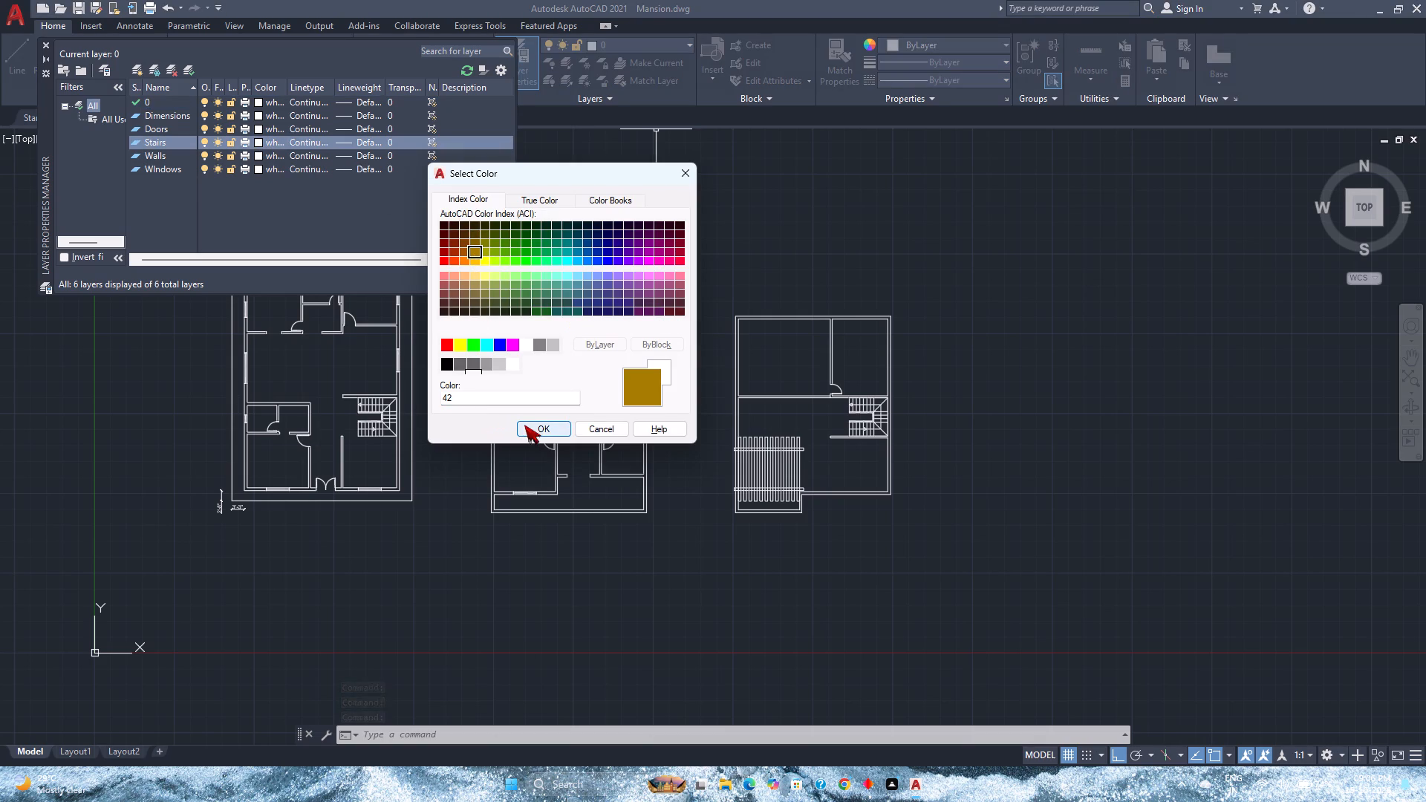
pyautogui.click(524, 428)
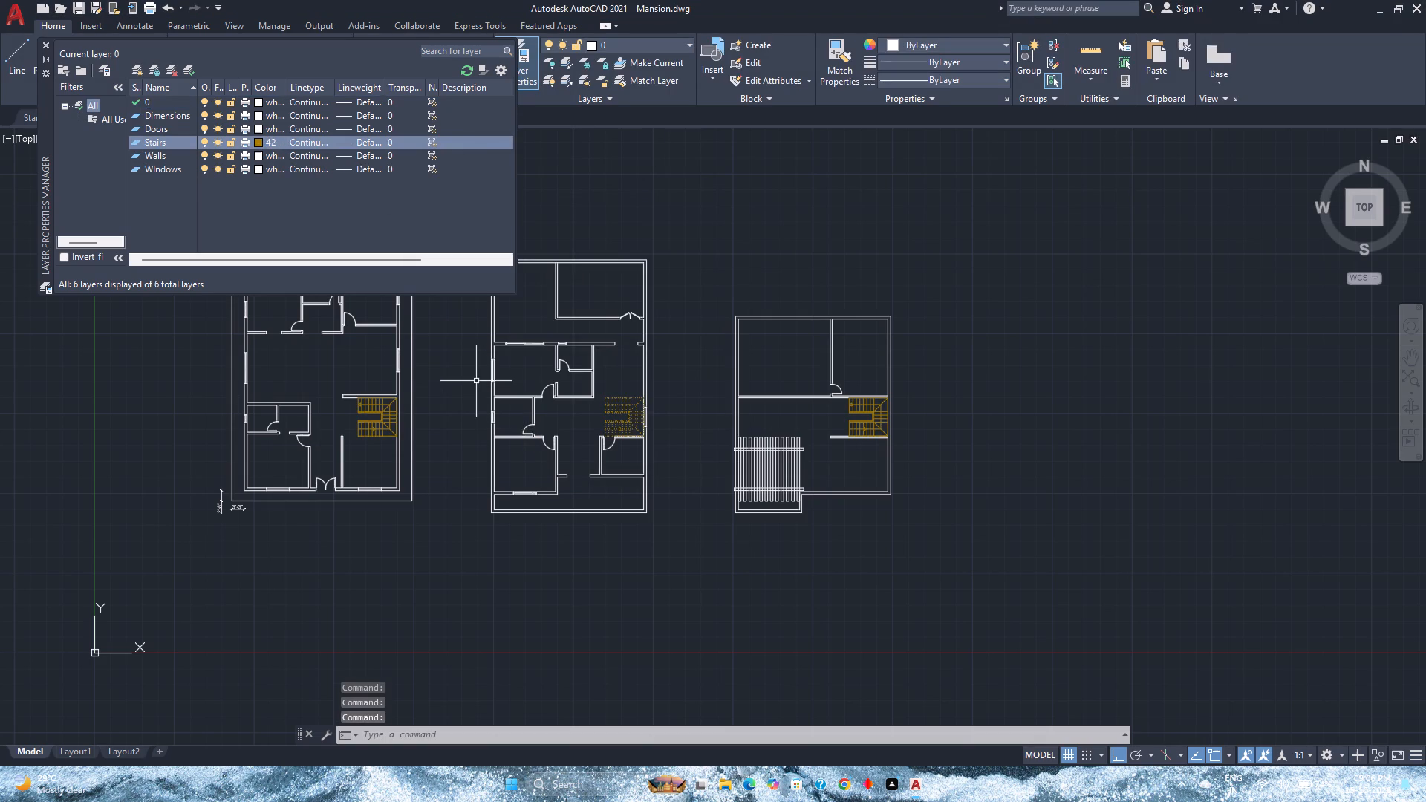
pyautogui.click(48, 45)
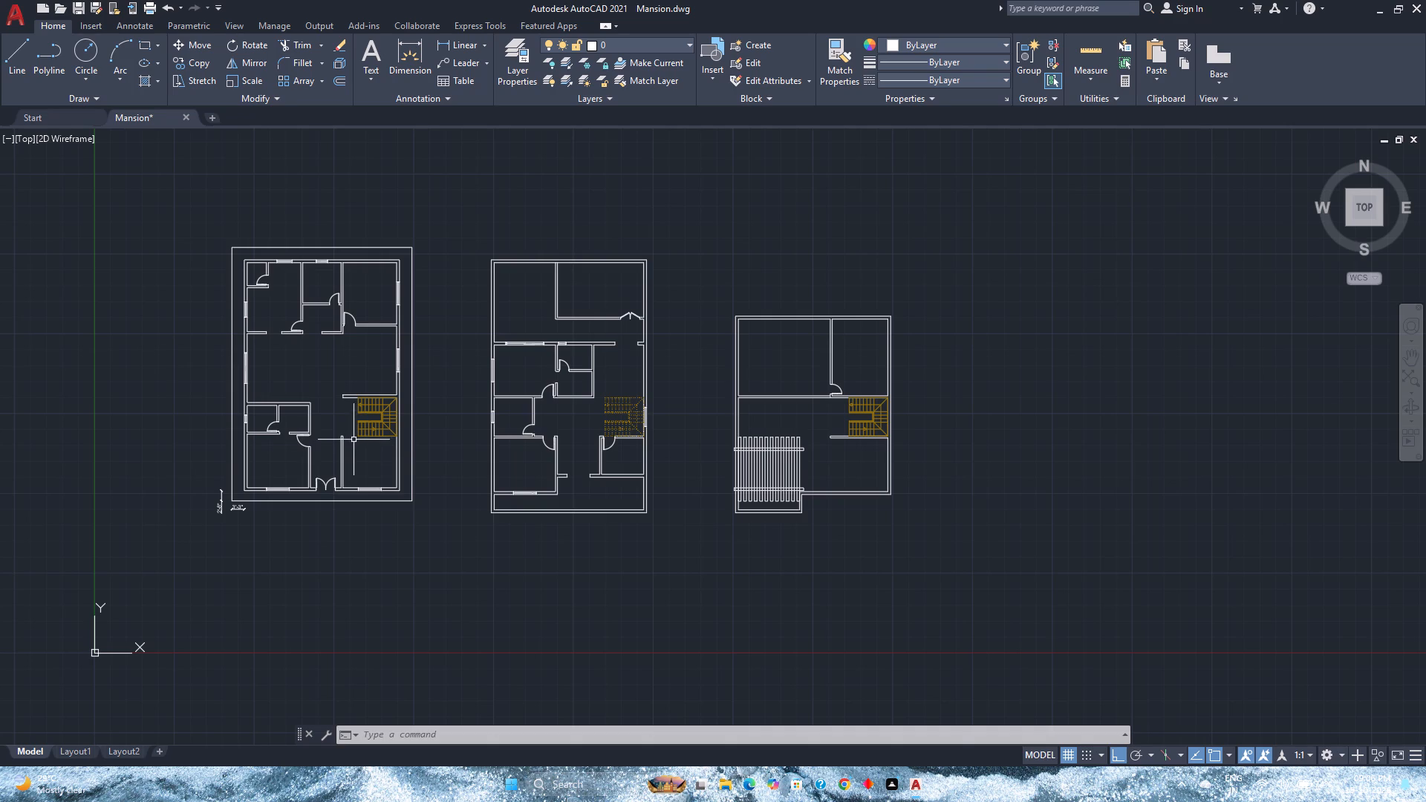
# Quick-measure the small room directly below the dashed staircase in the middle floor plan.
pyautogui.scroll(2, 616, 452)
pyautogui.scroll(-1, 616, 452)
pyautogui.scroll(4, 623, 421)
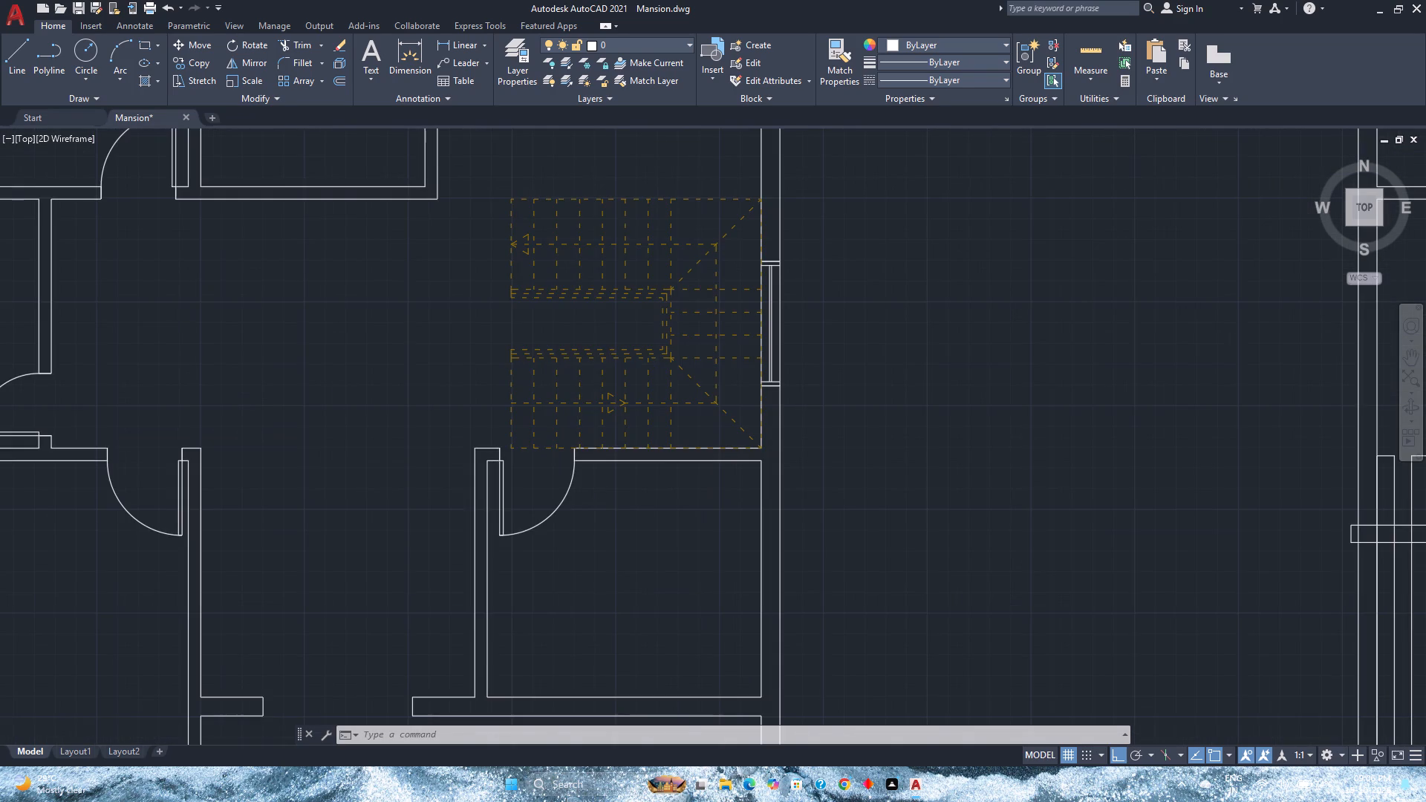
pyautogui.scroll(-1, 623, 421)
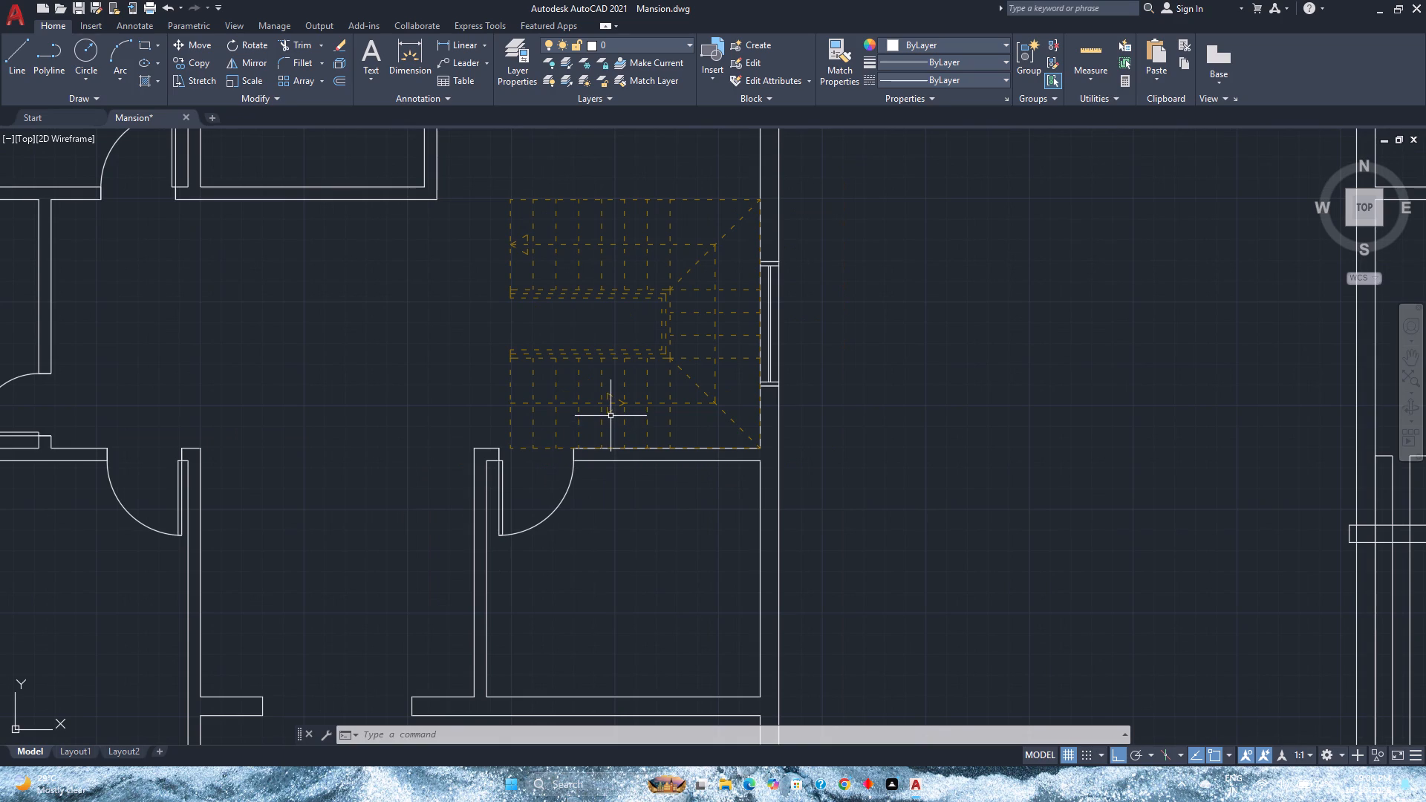
pyautogui.click(1095, 39)
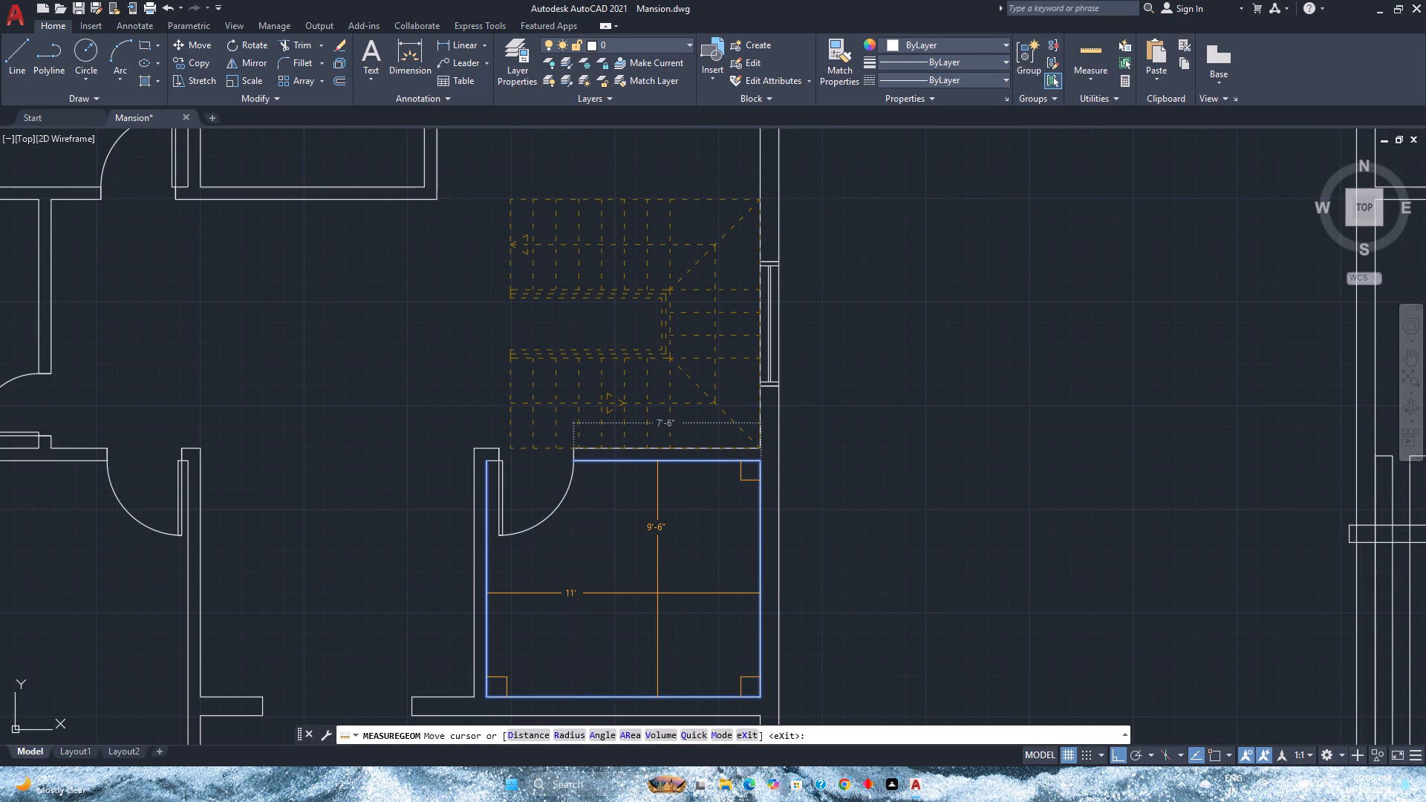
pyautogui.press('Escape')
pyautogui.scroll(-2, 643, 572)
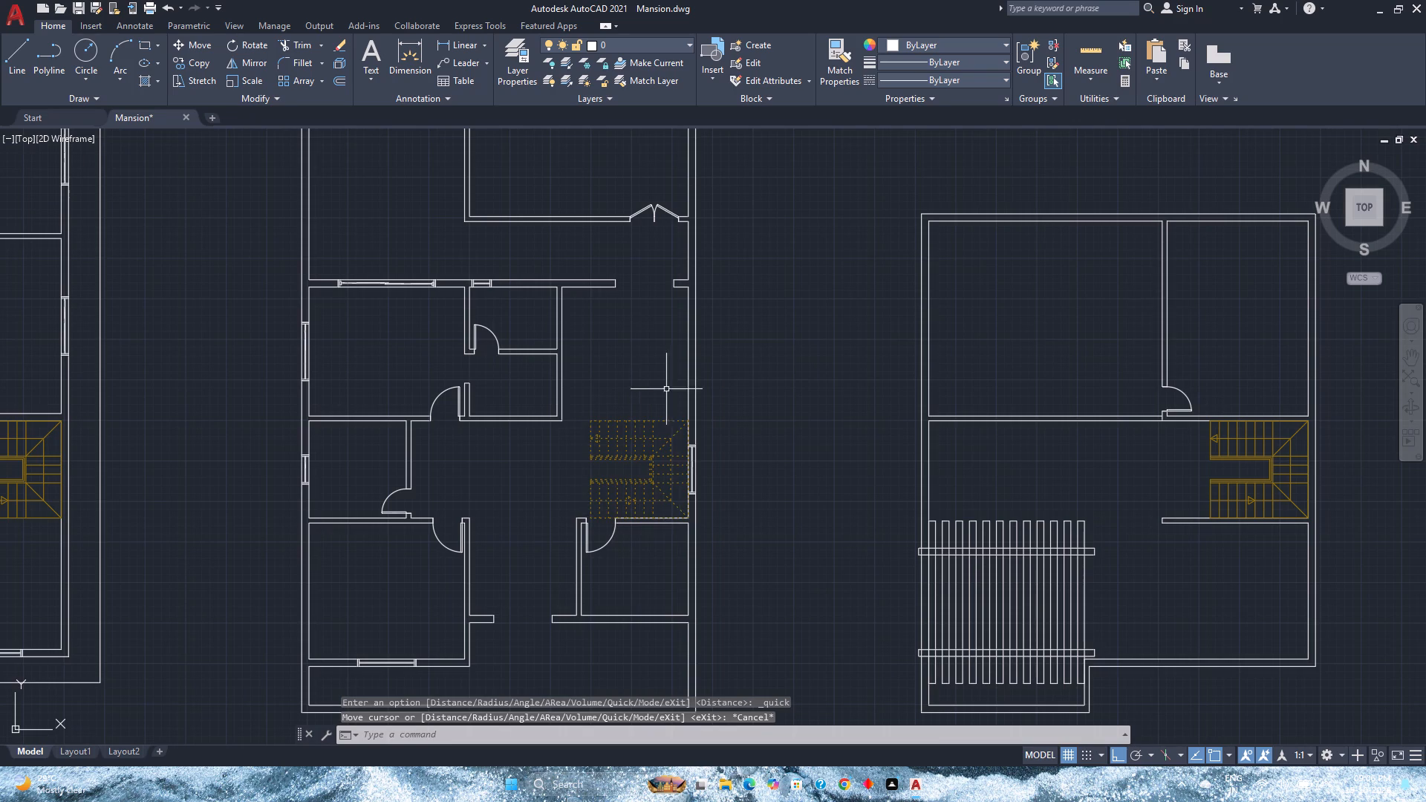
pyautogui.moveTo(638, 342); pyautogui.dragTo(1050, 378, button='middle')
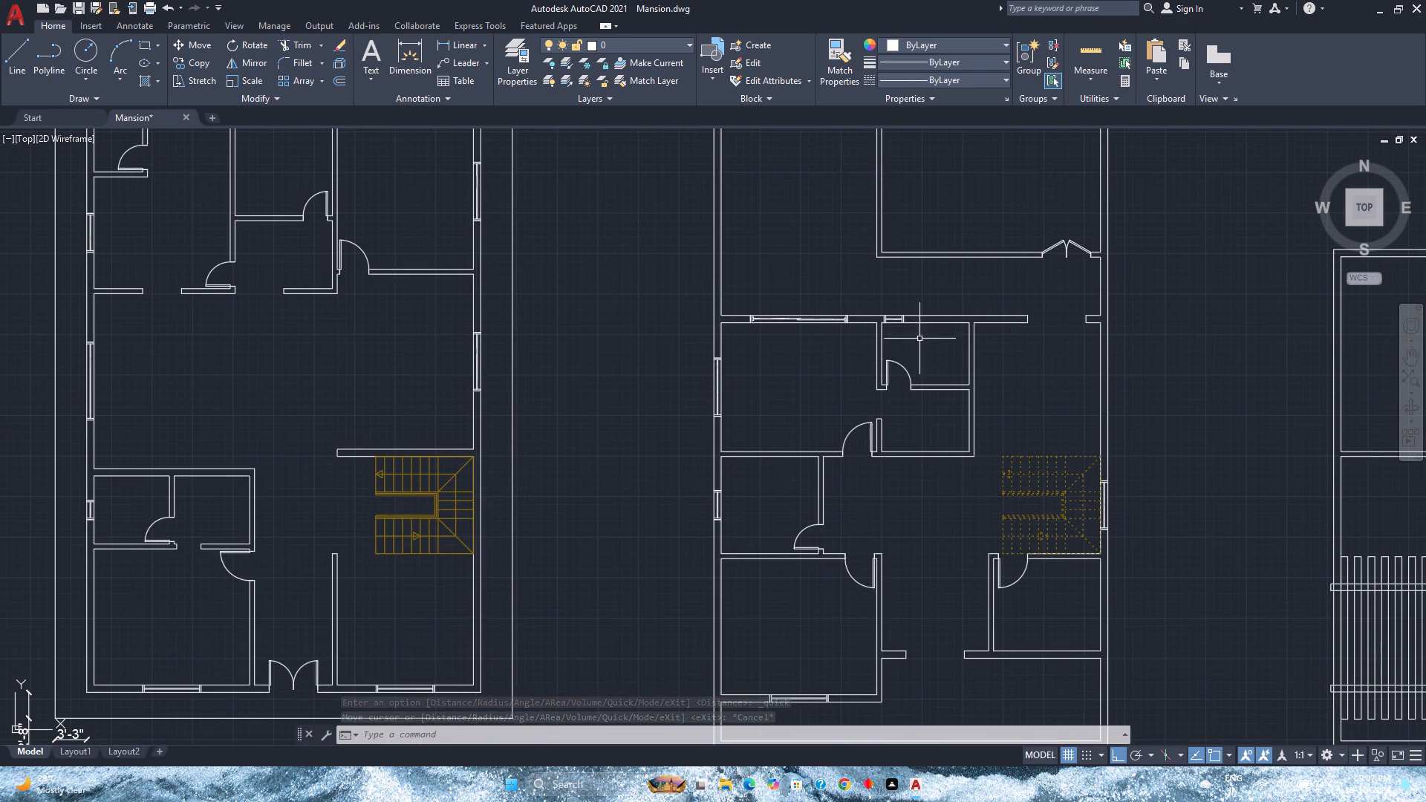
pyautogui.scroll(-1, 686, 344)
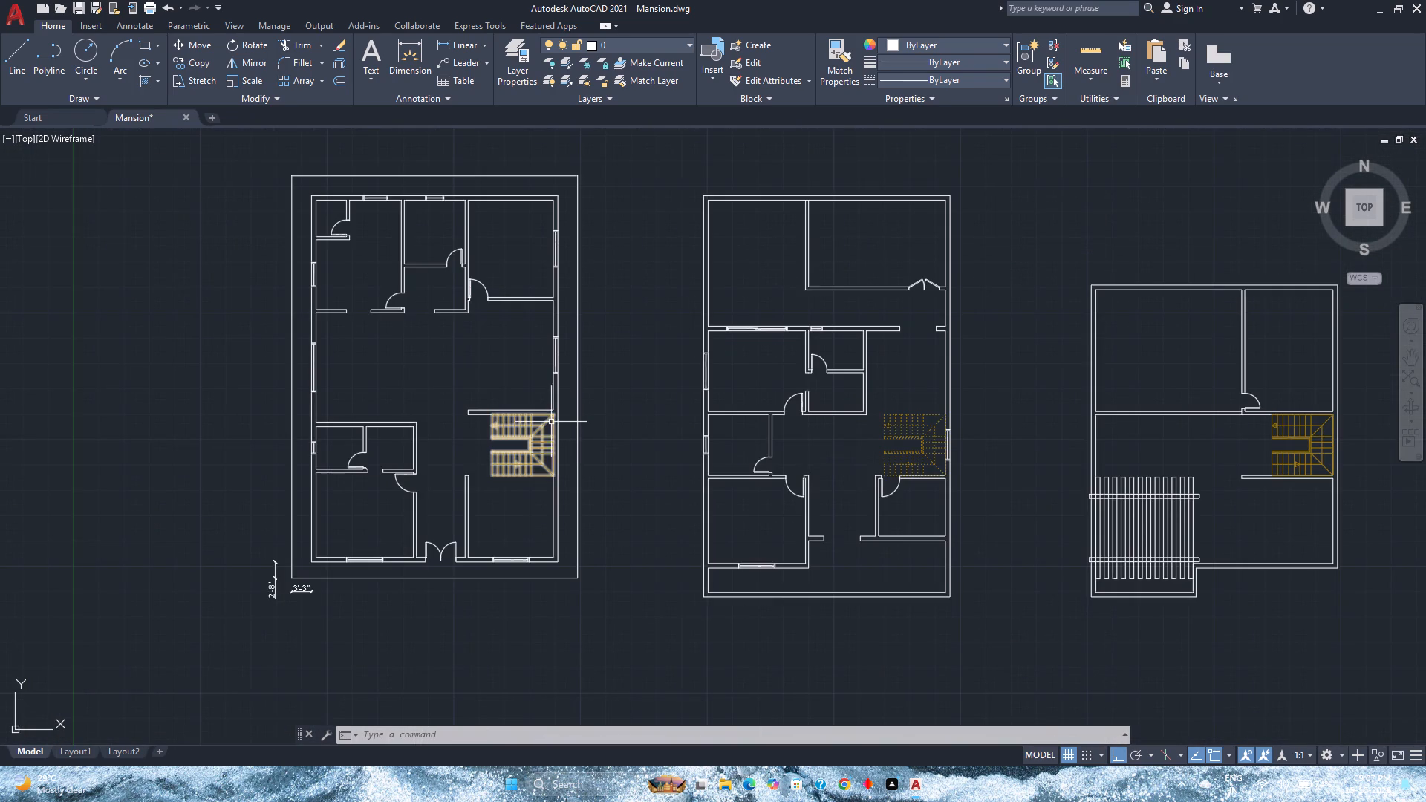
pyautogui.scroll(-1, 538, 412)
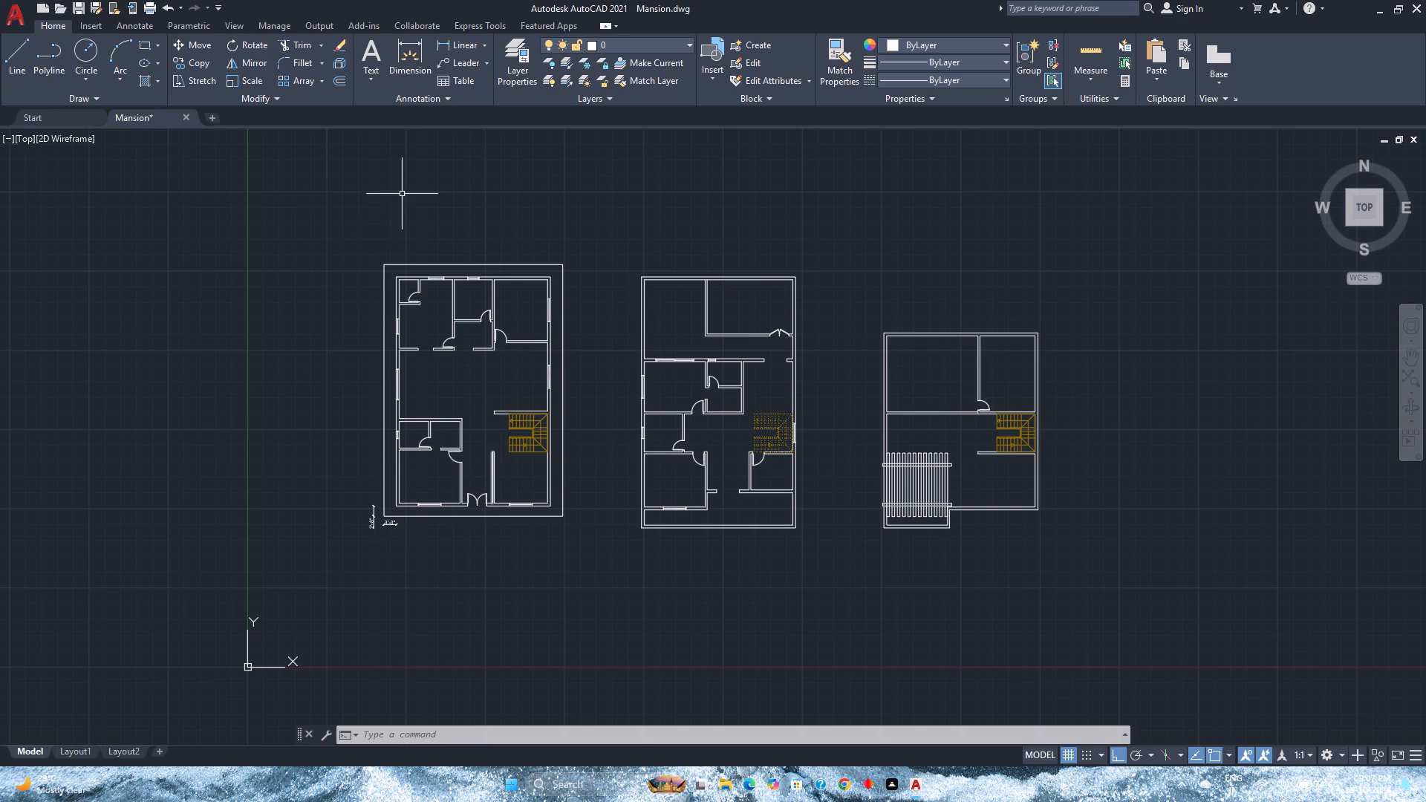
# Add a new layer named Wall Hatch.
pyautogui.click(519, 82)
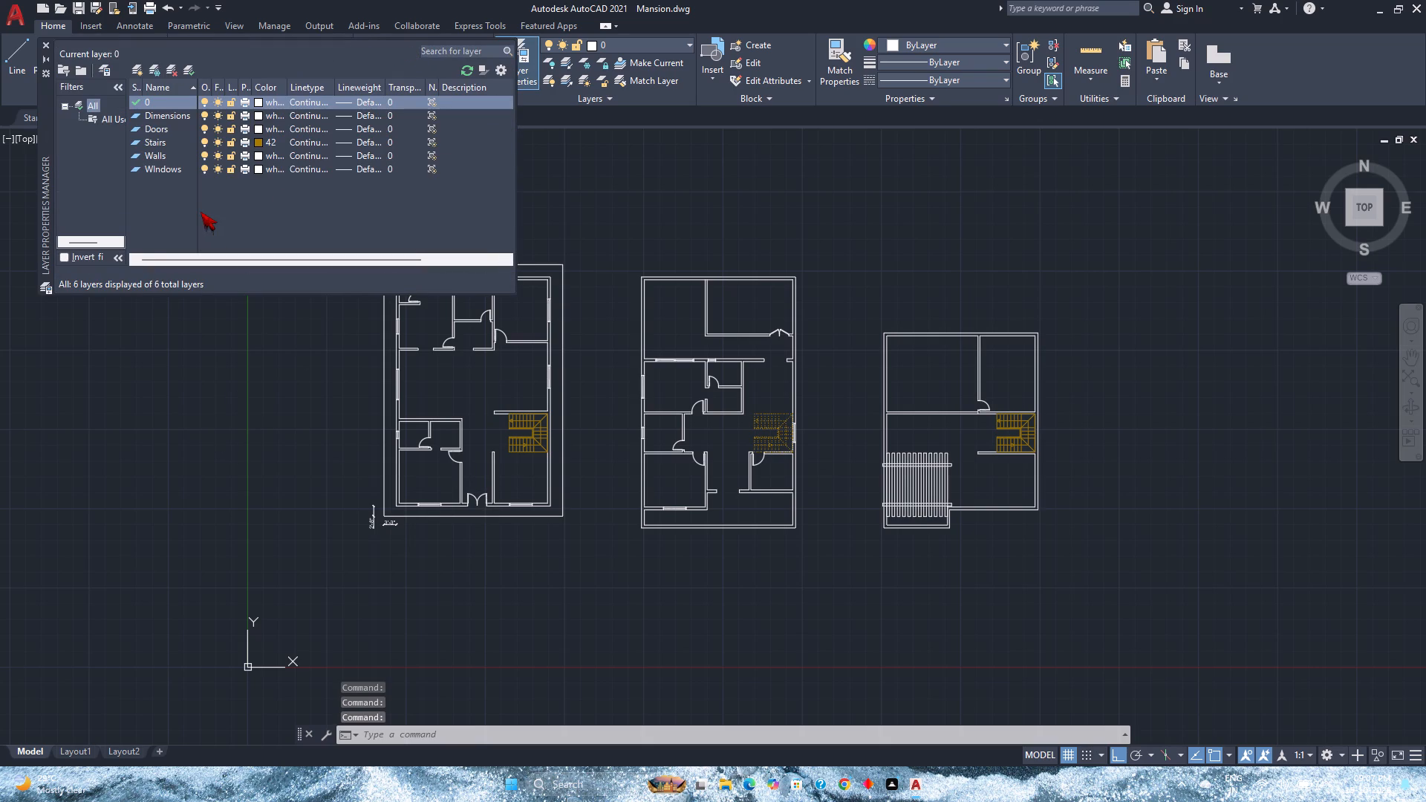
pyautogui.click(178, 198)
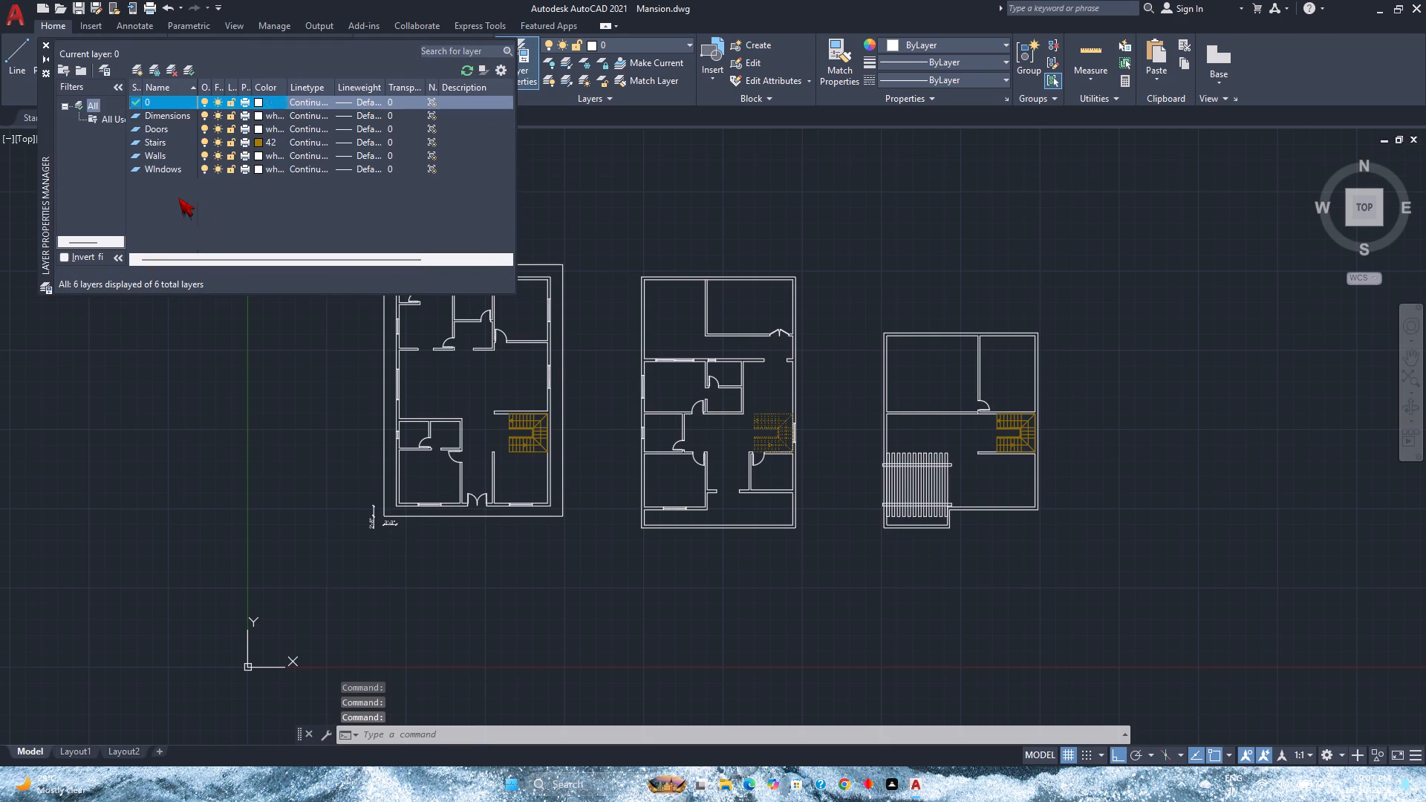
pyautogui.hotkey('alt', 'n')
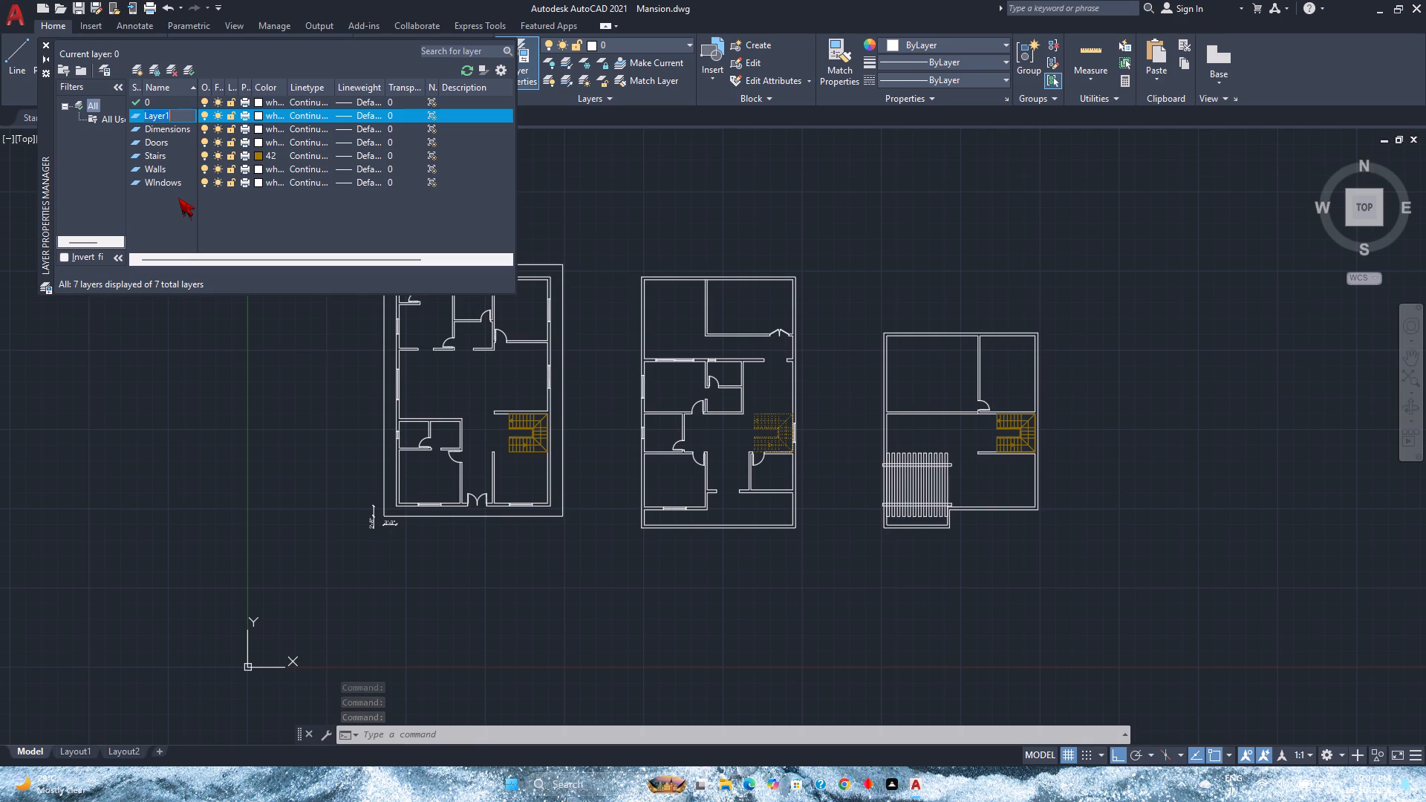
pyautogui.write('Watch')
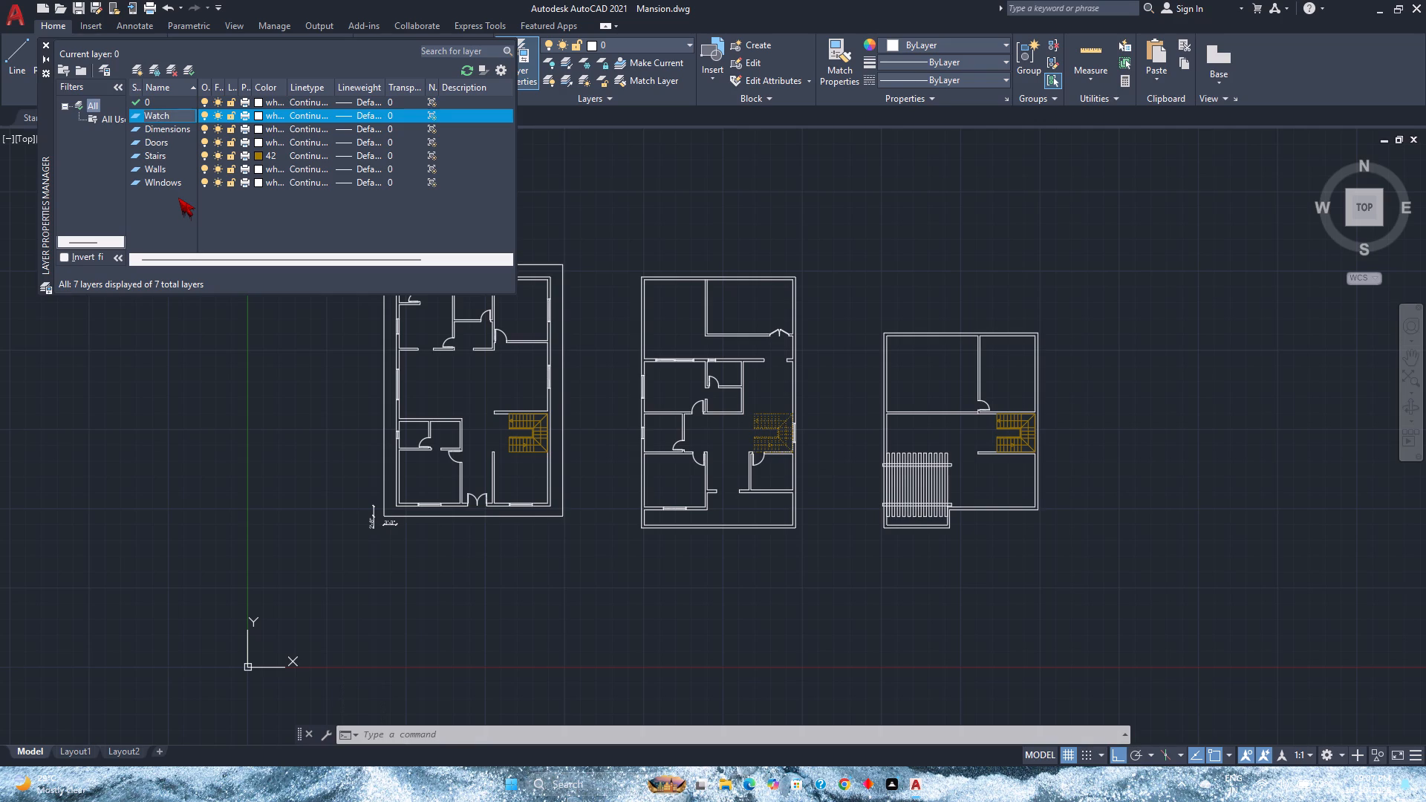
pyautogui.press('BackSpace')
pyautogui.press('BackSpace')
pyautogui.press('BackSpace')
pyautogui.write('LL')
pyautogui.press('space')
pyautogui.press('BackSpace')
pyautogui.press('BackSpace')
pyautogui.press('BackSpace')
pyautogui.write('ll Hatch')
pyautogui.press('Return')
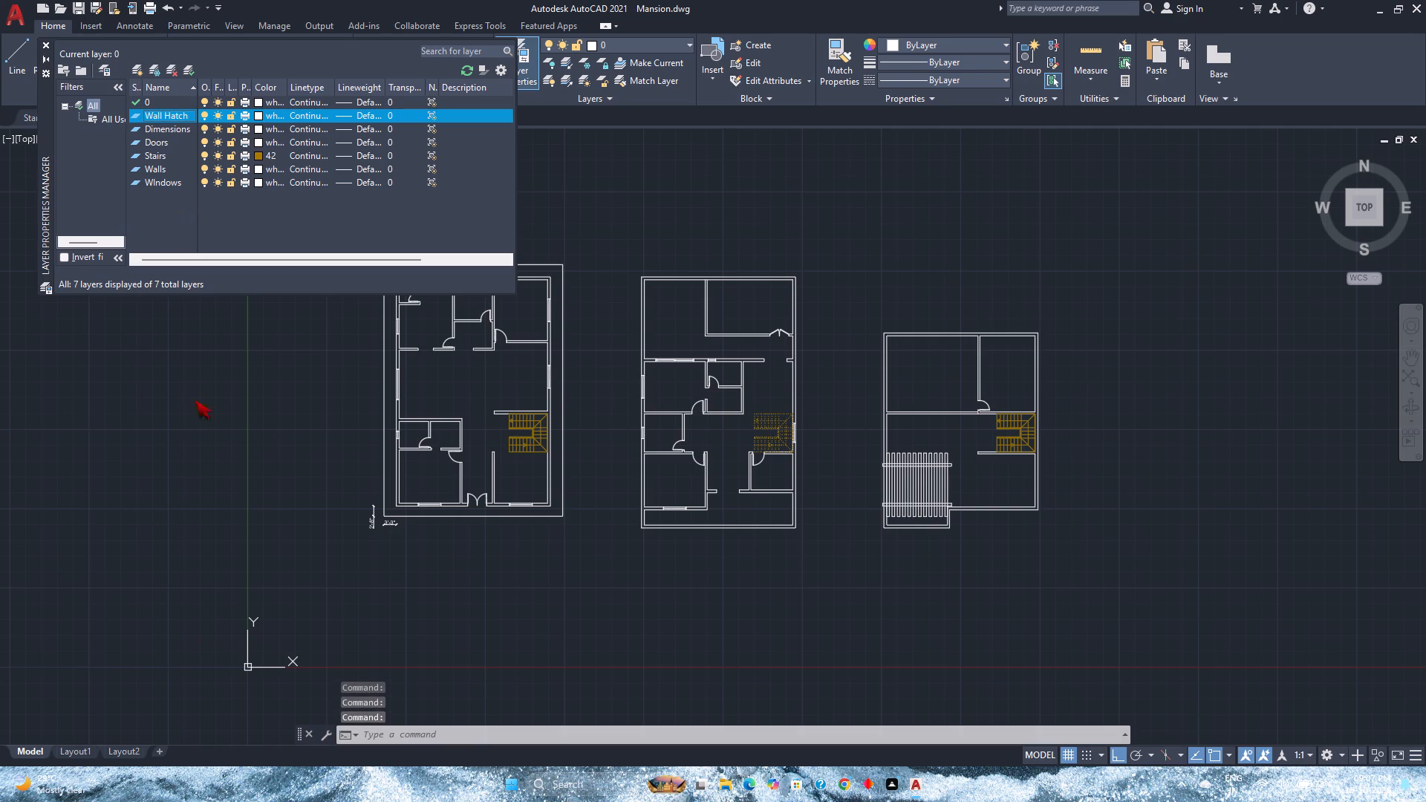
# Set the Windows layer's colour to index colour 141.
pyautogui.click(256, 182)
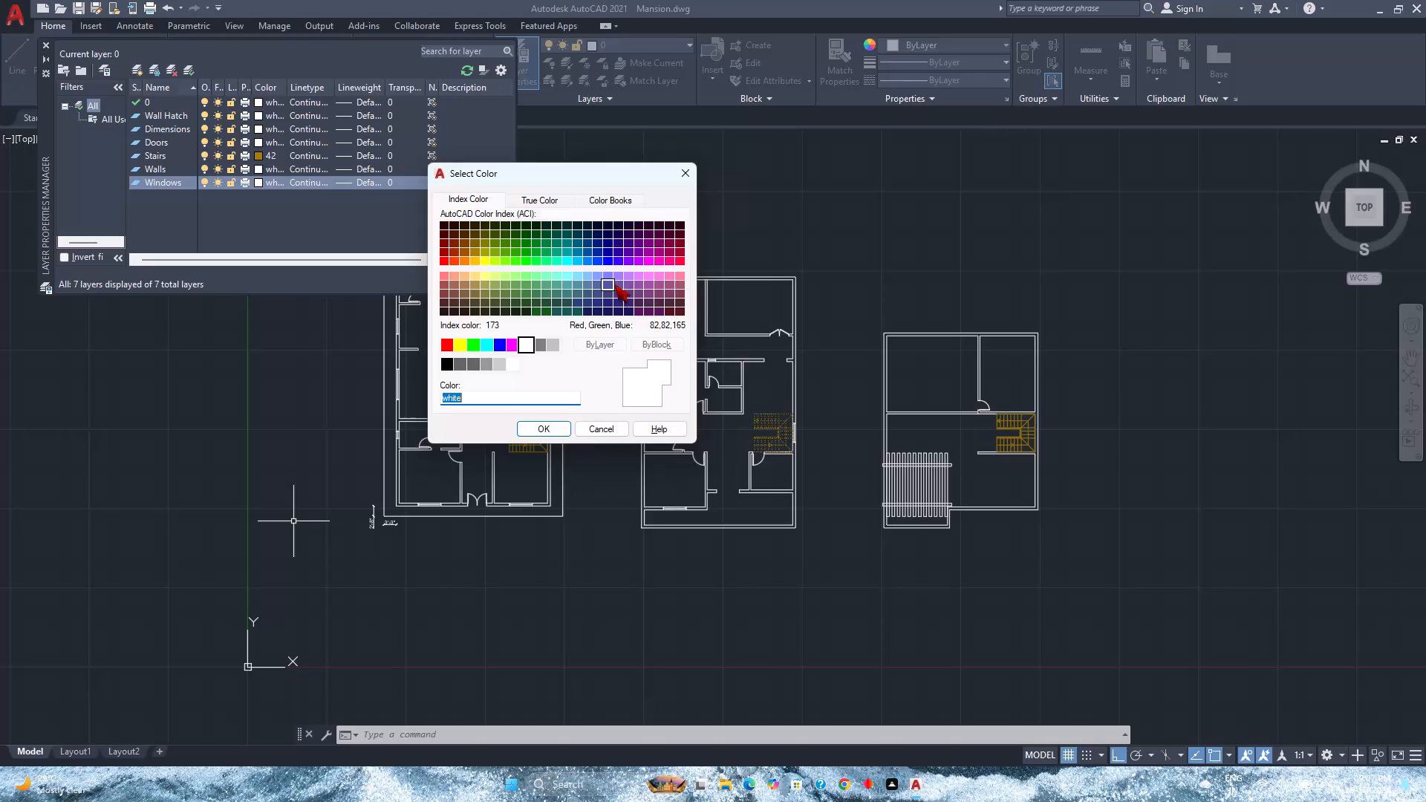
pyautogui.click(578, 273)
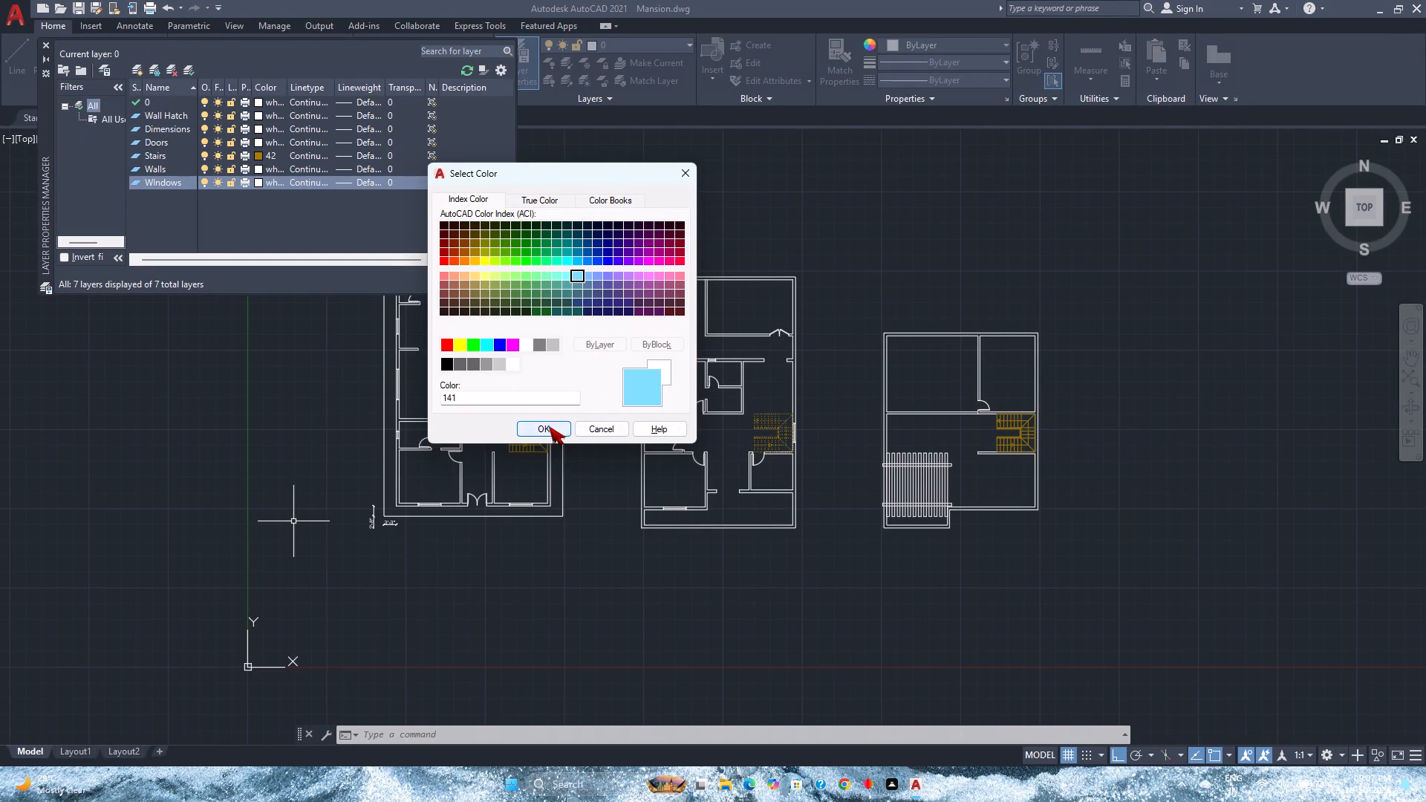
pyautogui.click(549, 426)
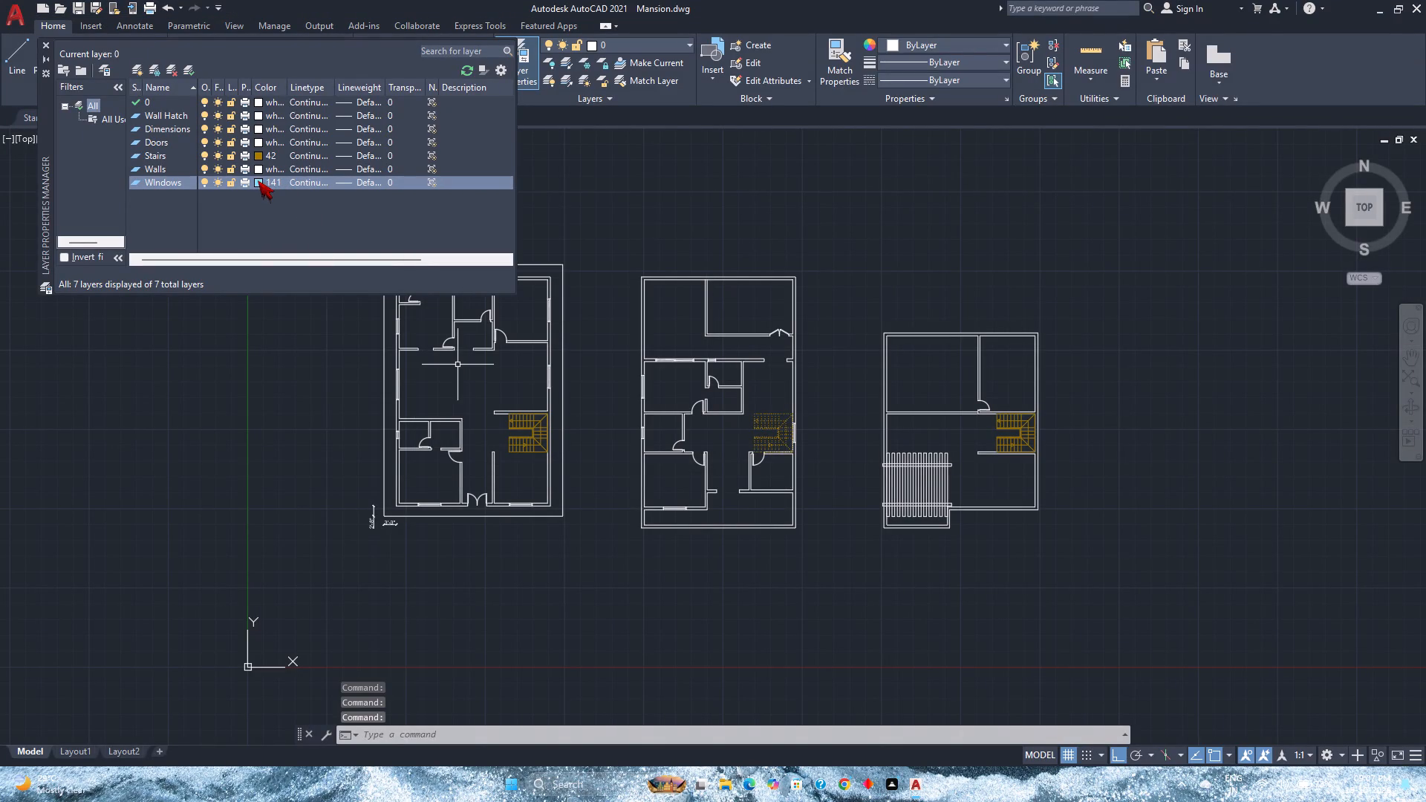
# Set the Windows layer's colour to index colour 140.
pyautogui.click(258, 180)
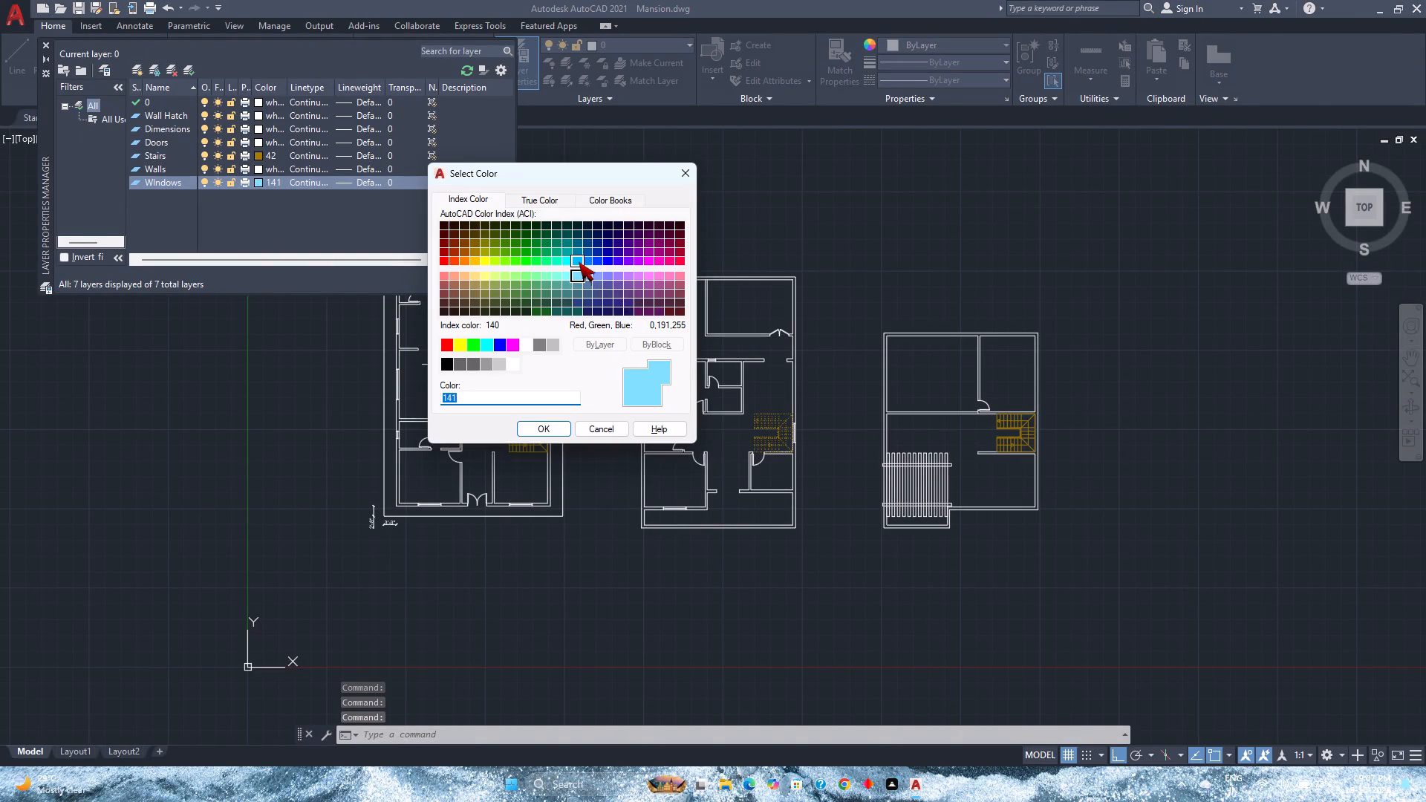
pyautogui.click(579, 261)
pyautogui.click(554, 429)
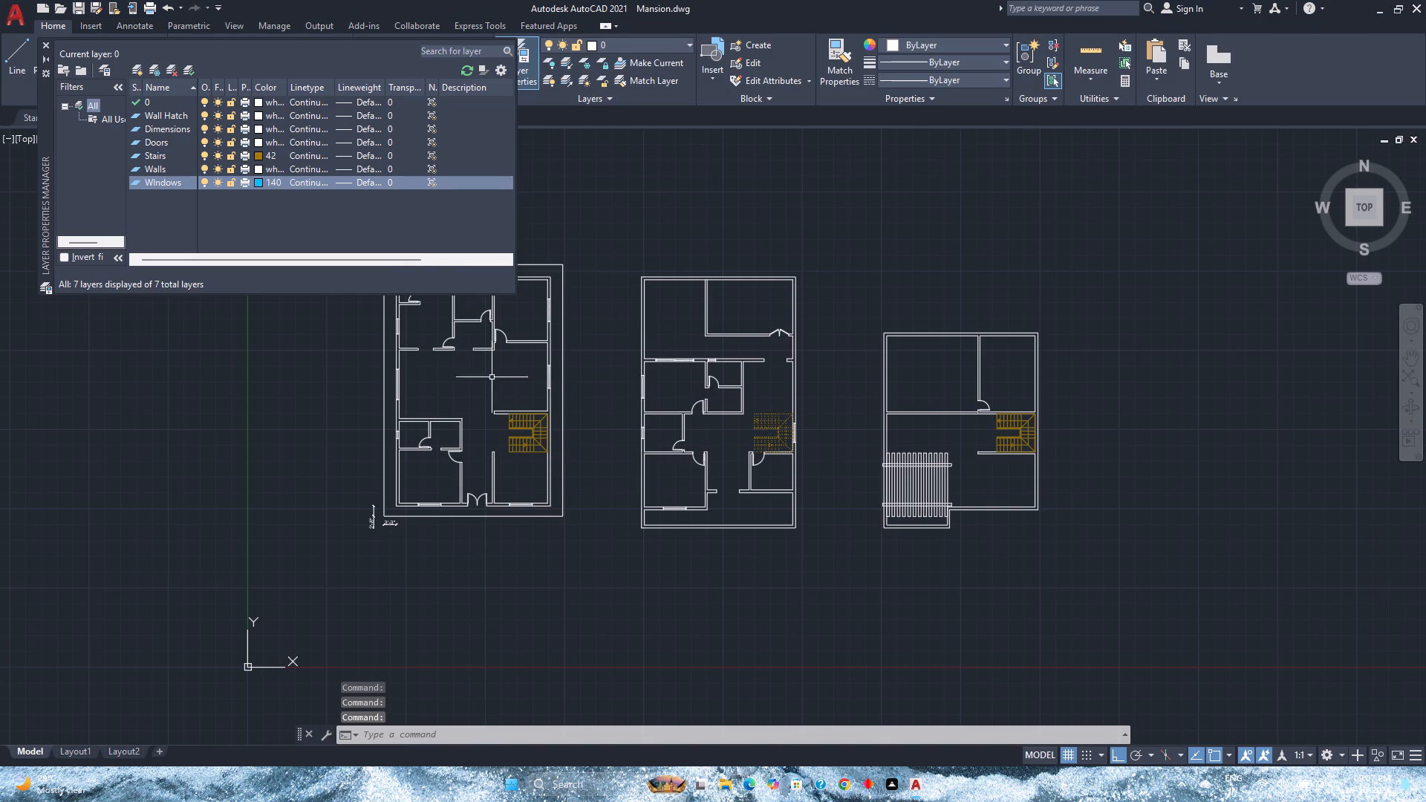
# Set the Walls layer's colour to index colour 21.
pyautogui.click(263, 169)
pyautogui.click(261, 169)
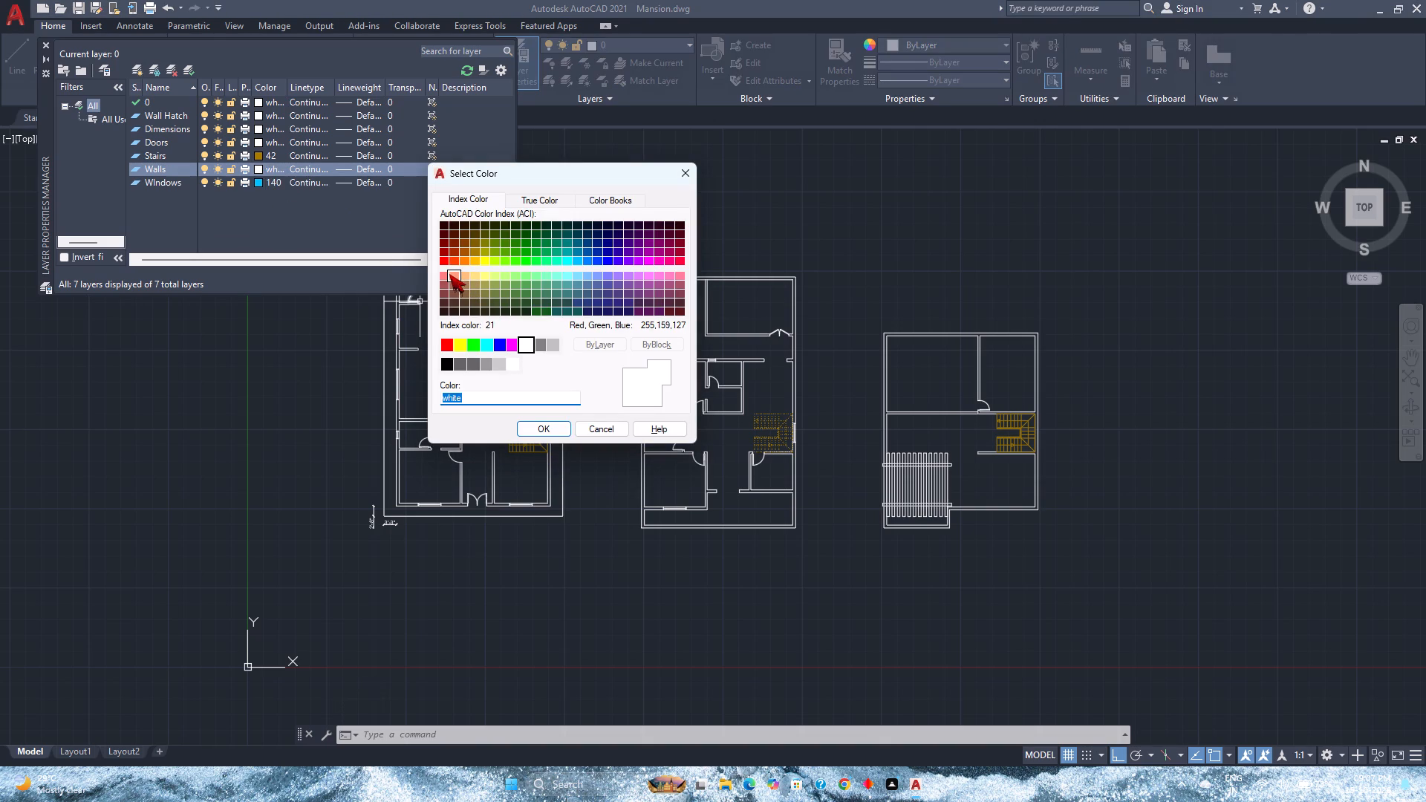
pyautogui.click(451, 274)
pyautogui.click(527, 426)
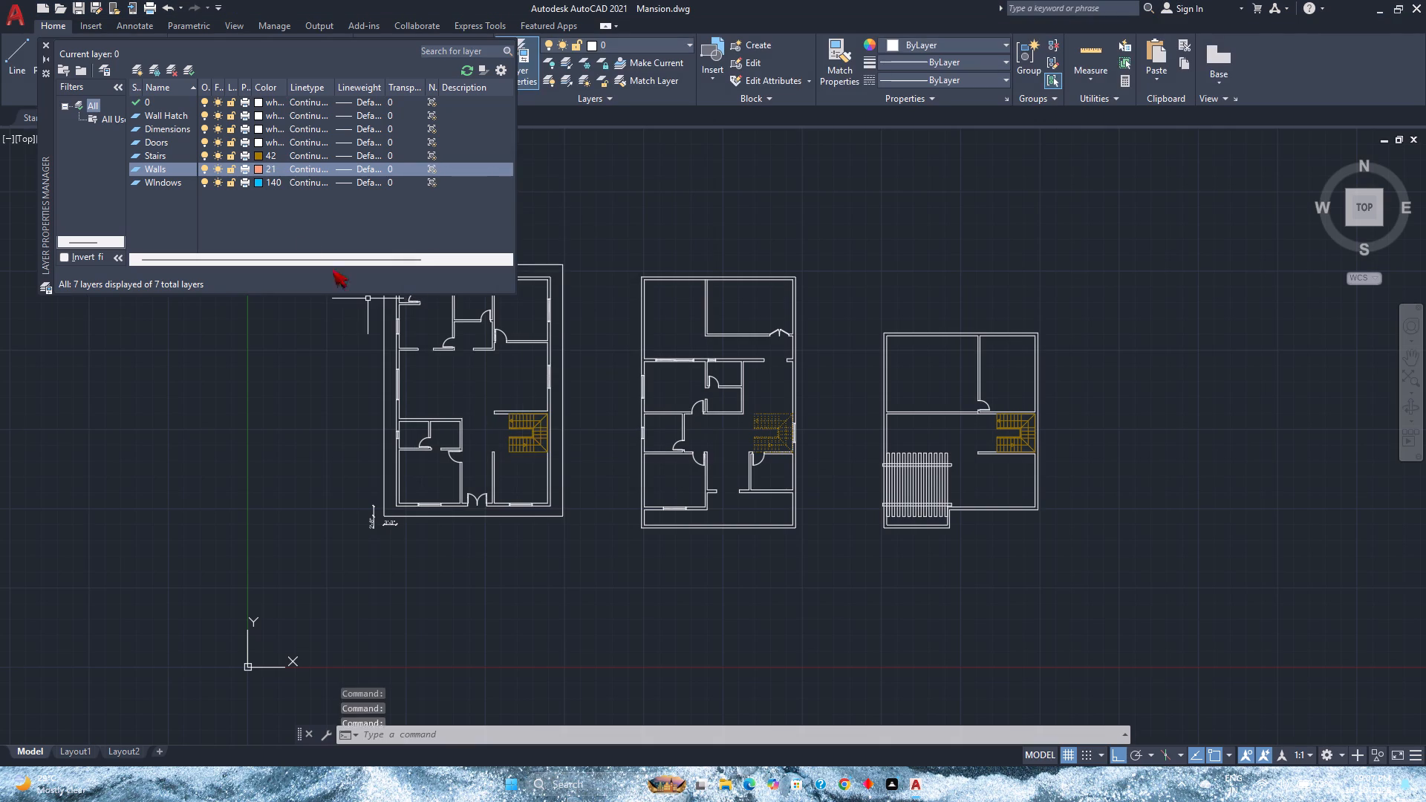
# Set the Doors layer's colour to index colour 160.
pyautogui.click(258, 143)
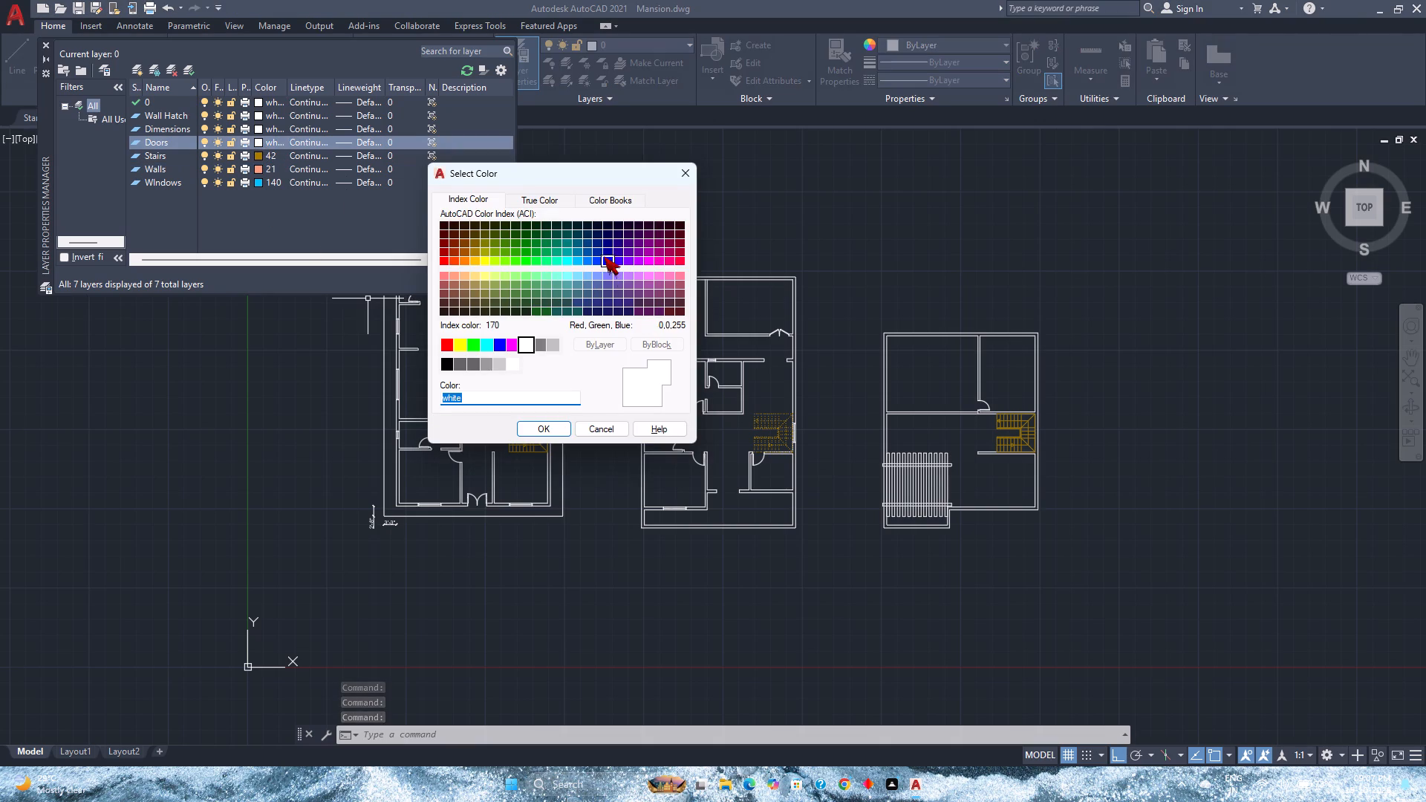
pyautogui.click(596, 261)
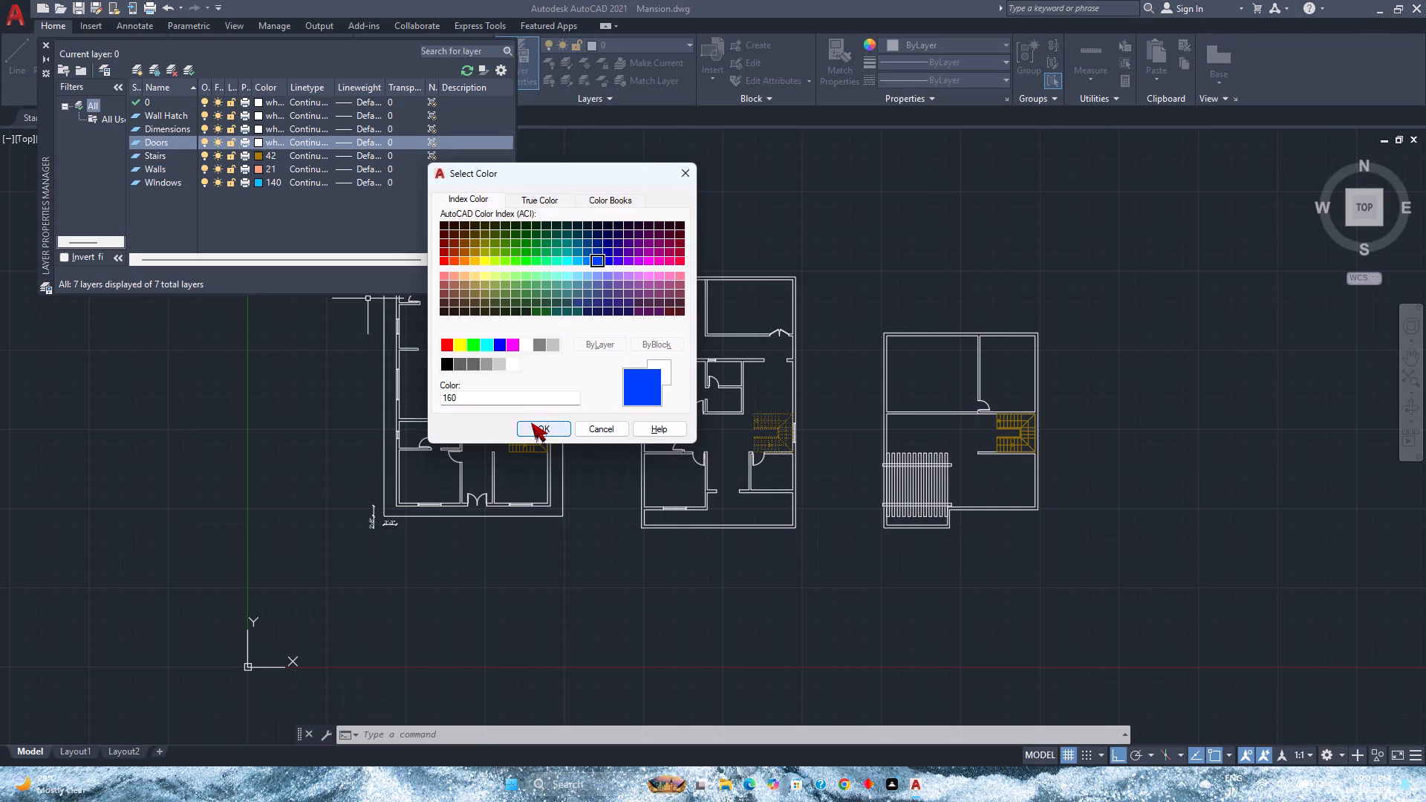
pyautogui.click(531, 423)
# Set the Dimensions layer's colour to index colour 130.
pyautogui.click(256, 131)
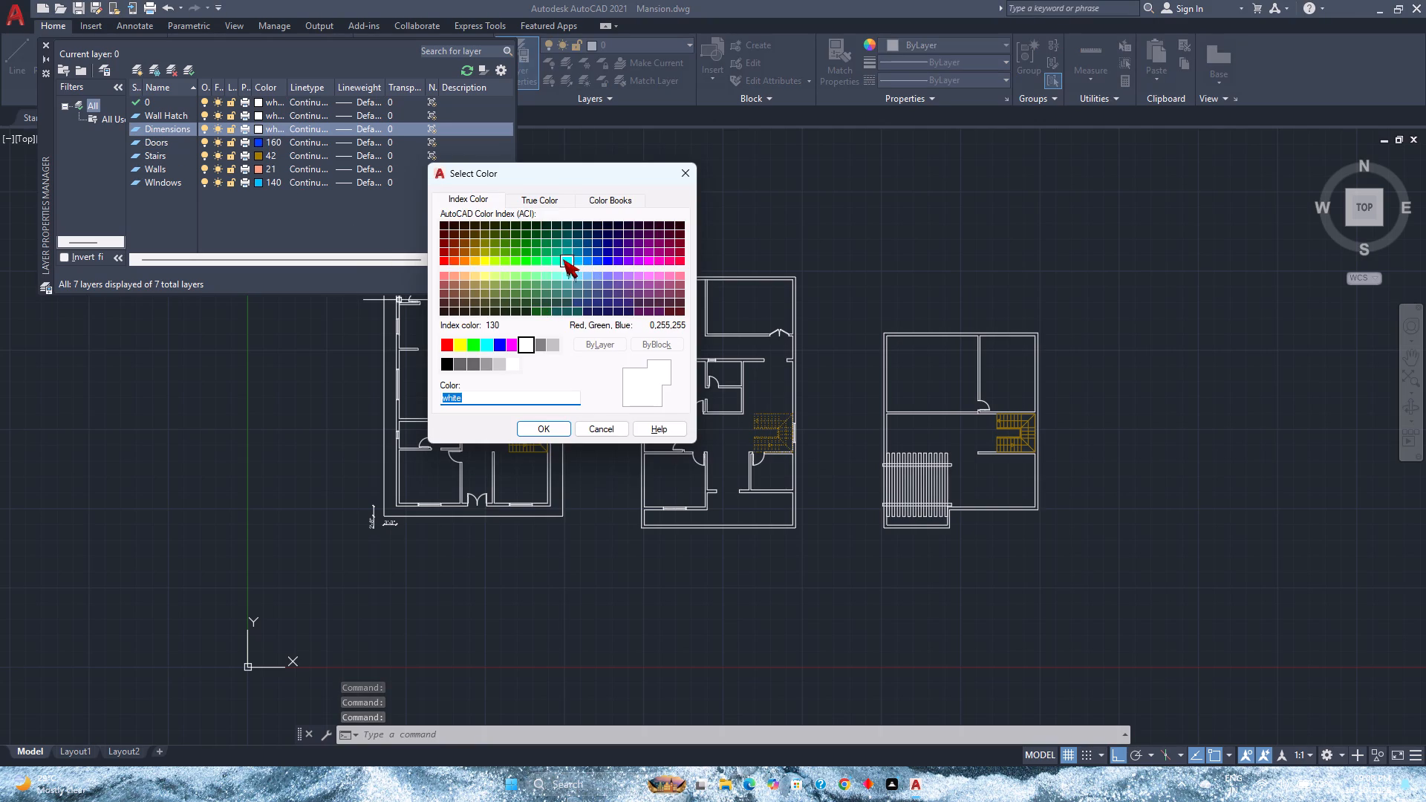
pyautogui.click(563, 259)
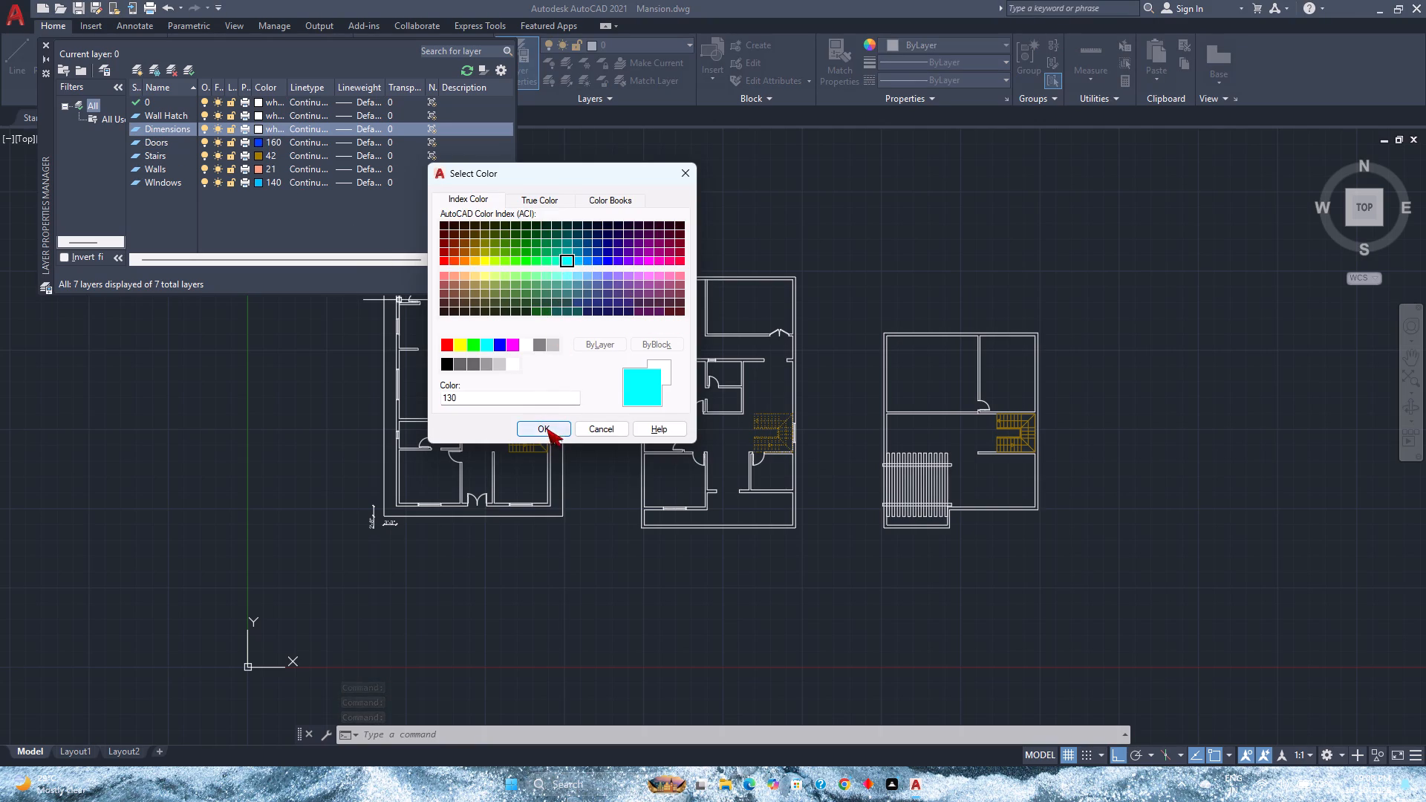
pyautogui.click(547, 428)
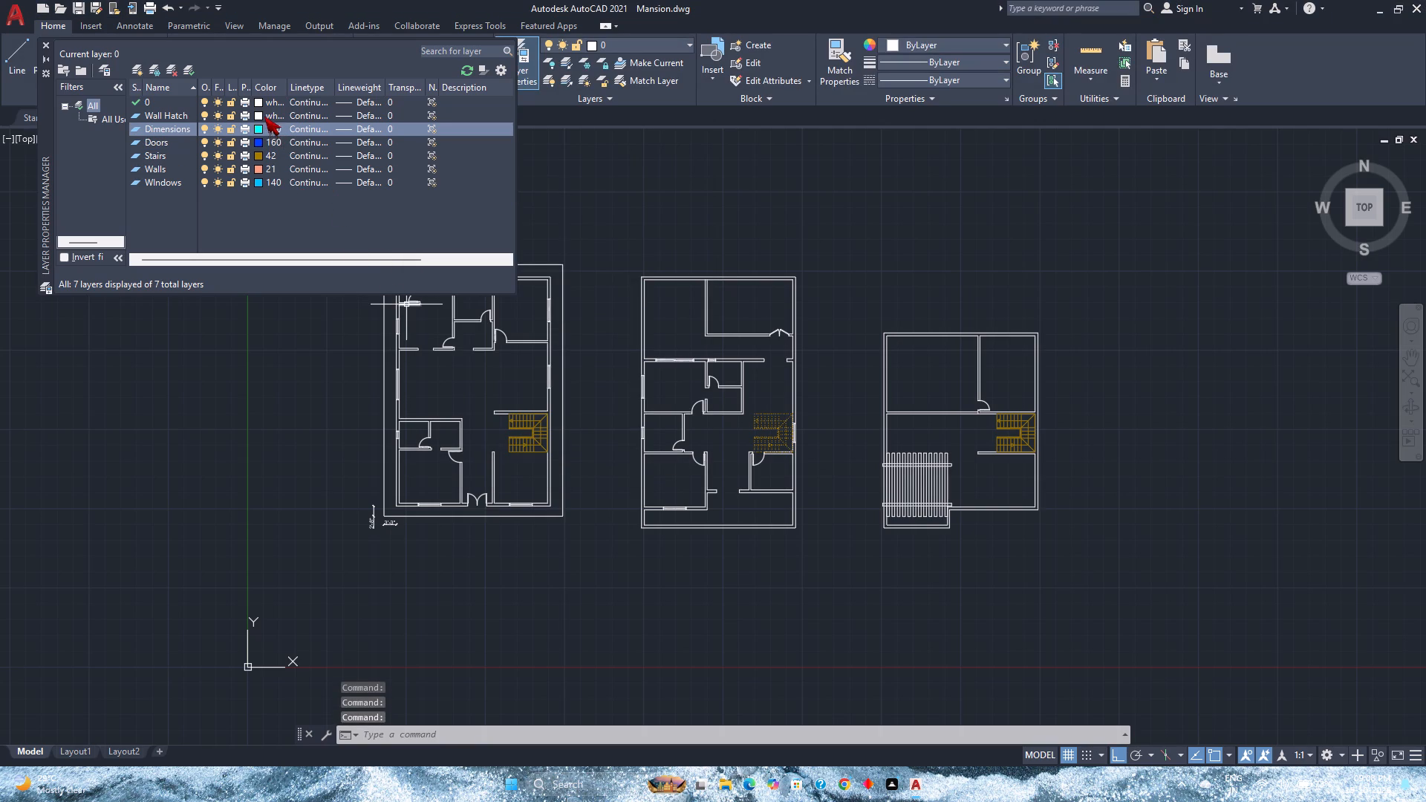
# Set the Wall Hatch layer's colour to index colour 23 and close the layer manager.
pyautogui.click(257, 113)
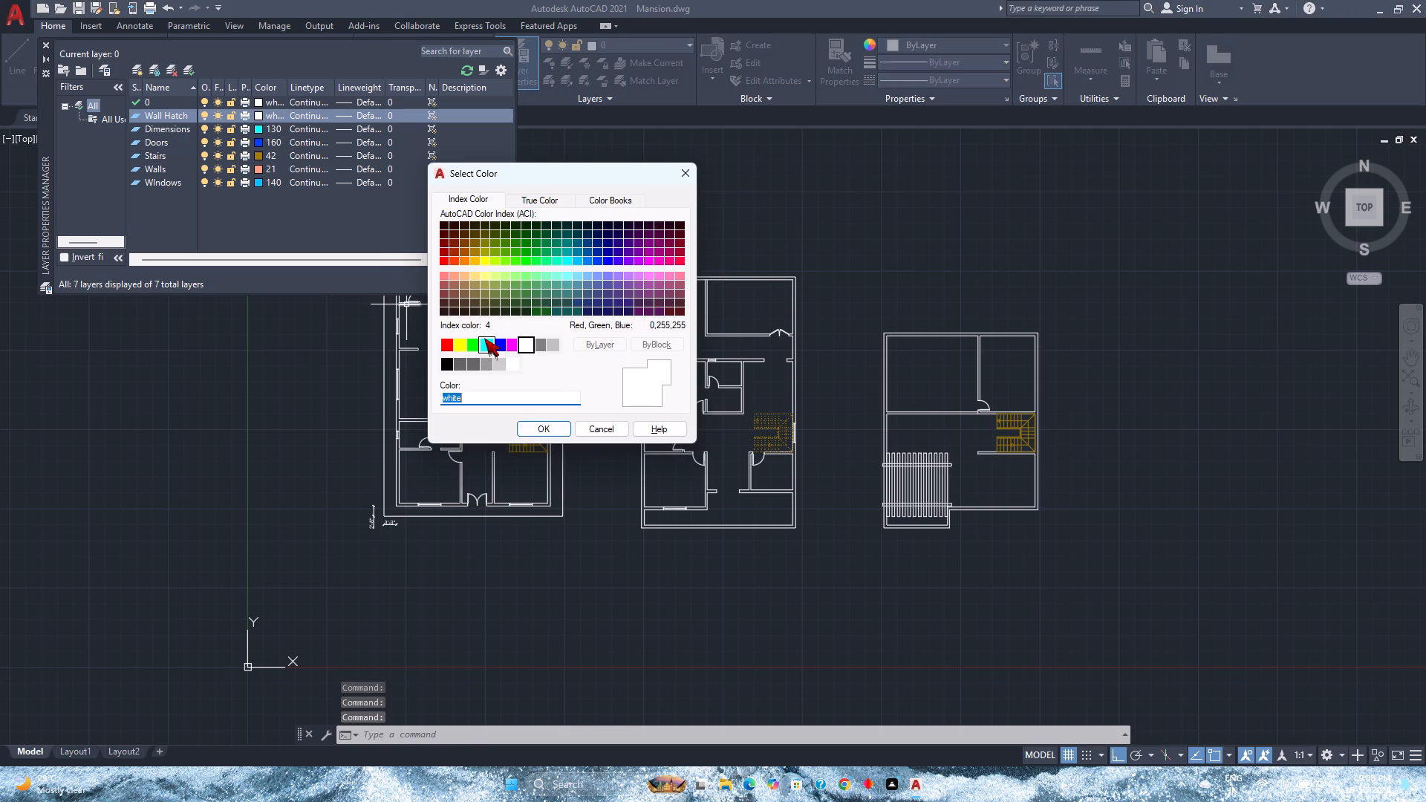
pyautogui.click(455, 282)
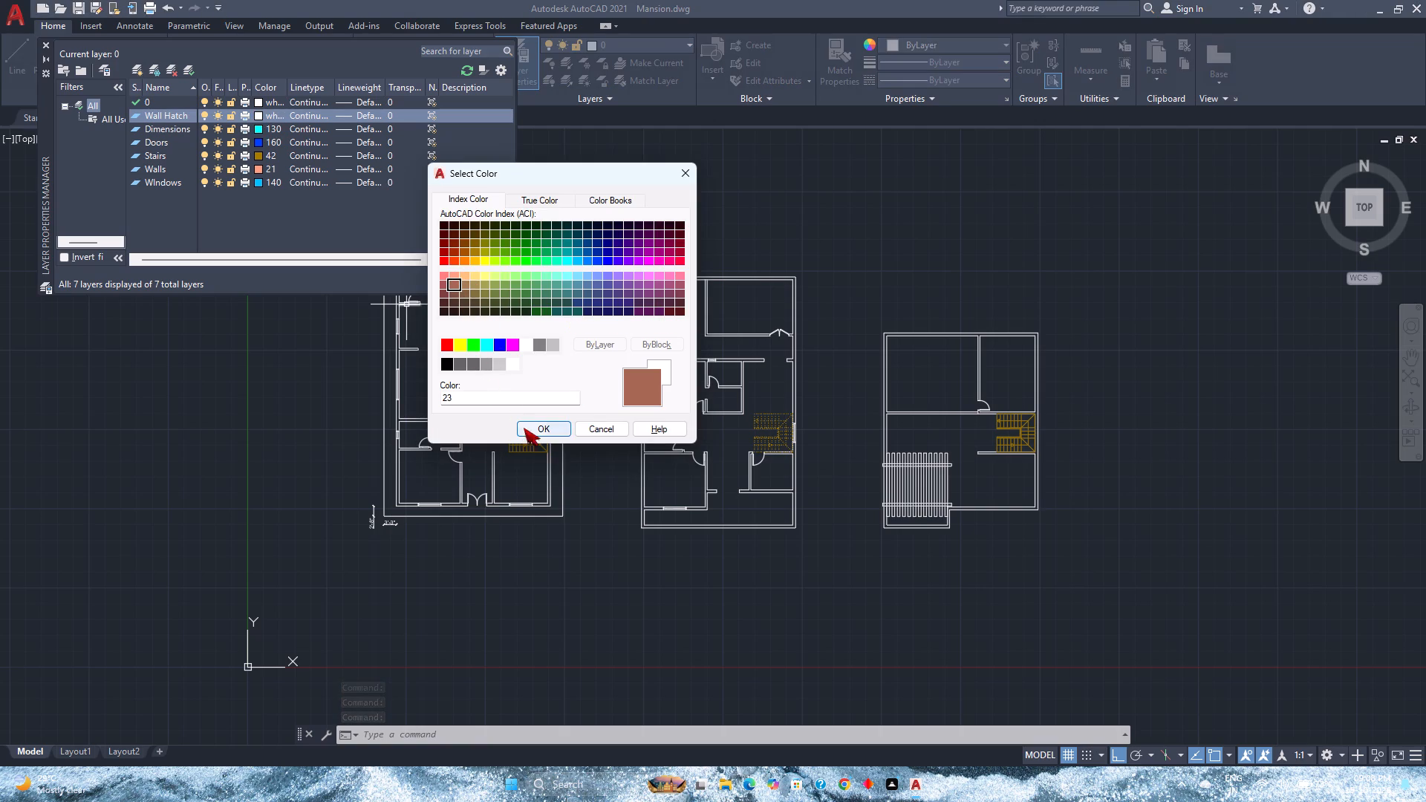
pyautogui.click(524, 428)
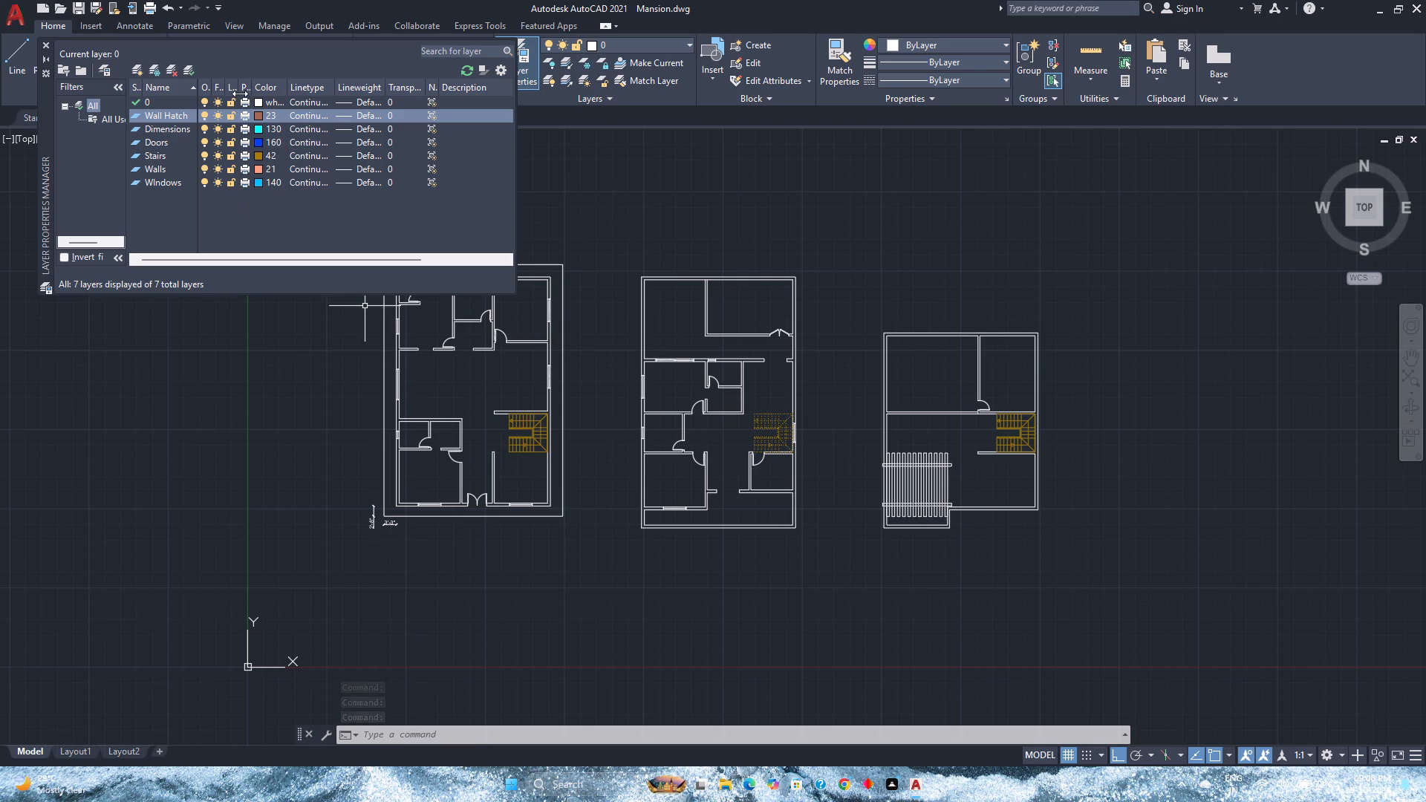
pyautogui.click(185, 102)
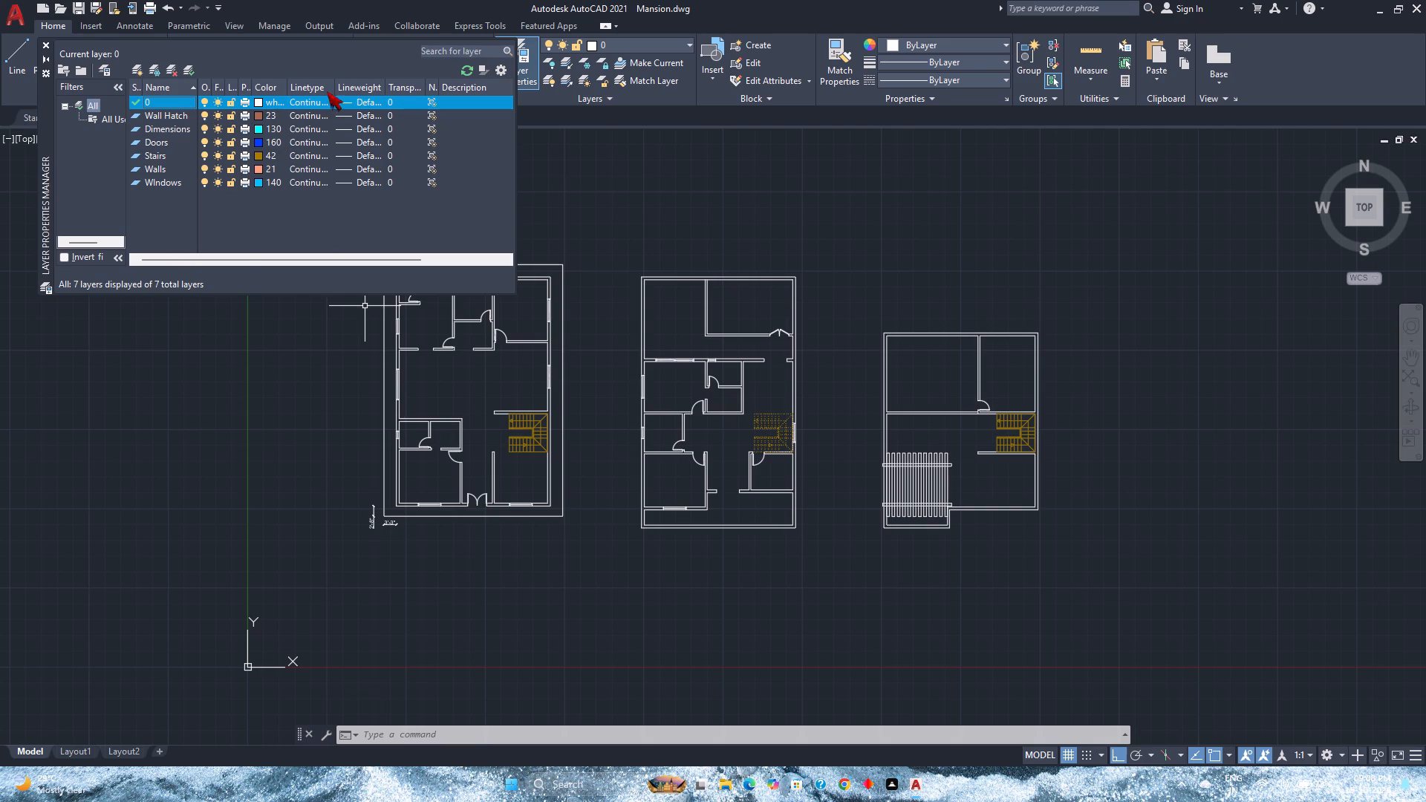
pyautogui.click(42, 43)
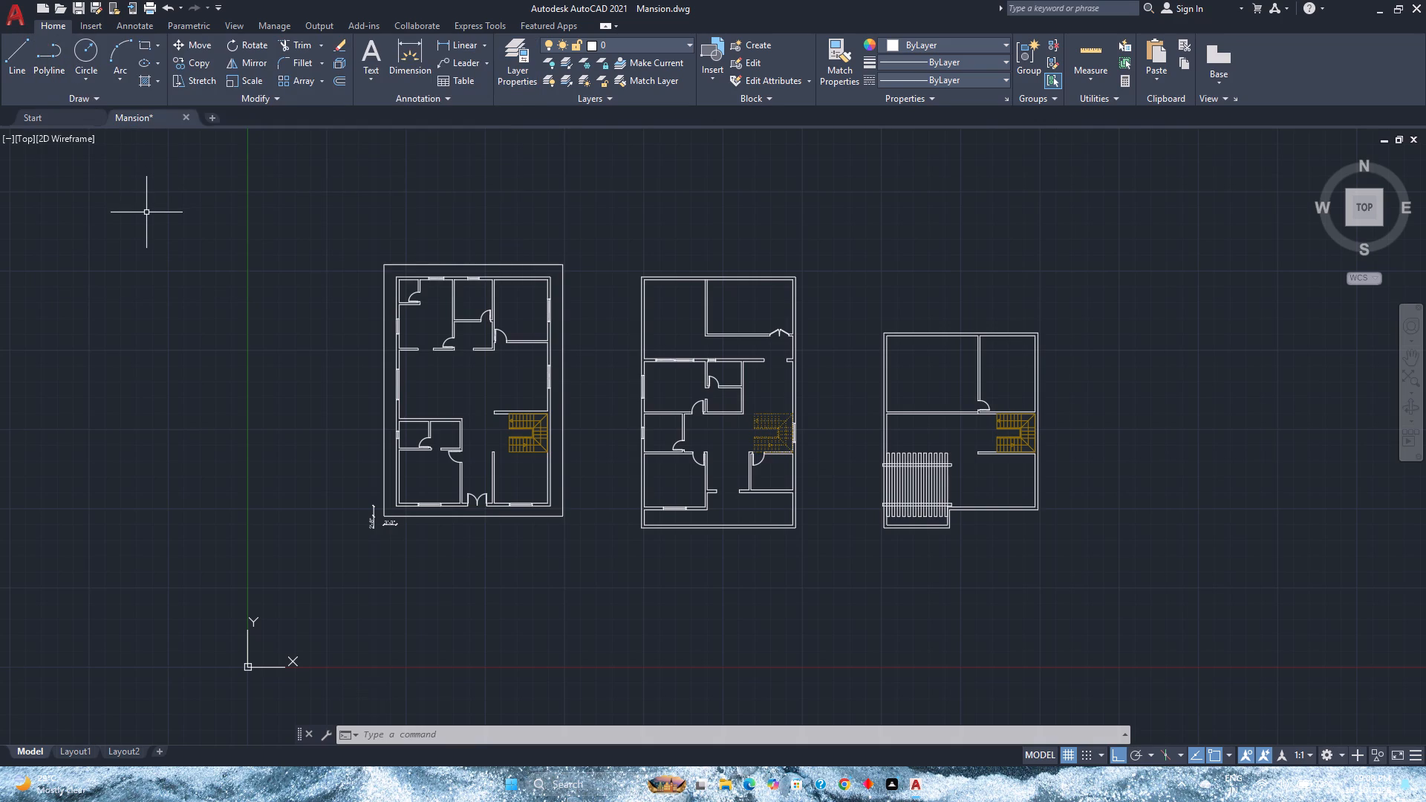
# Save the drawing.
pyautogui.hotkey('ctrl', 's')
# Select all similar door blocks across the three floor plans, move them to the Doors layer and clear the selection.
pyautogui.scroll(2, 420, 448)
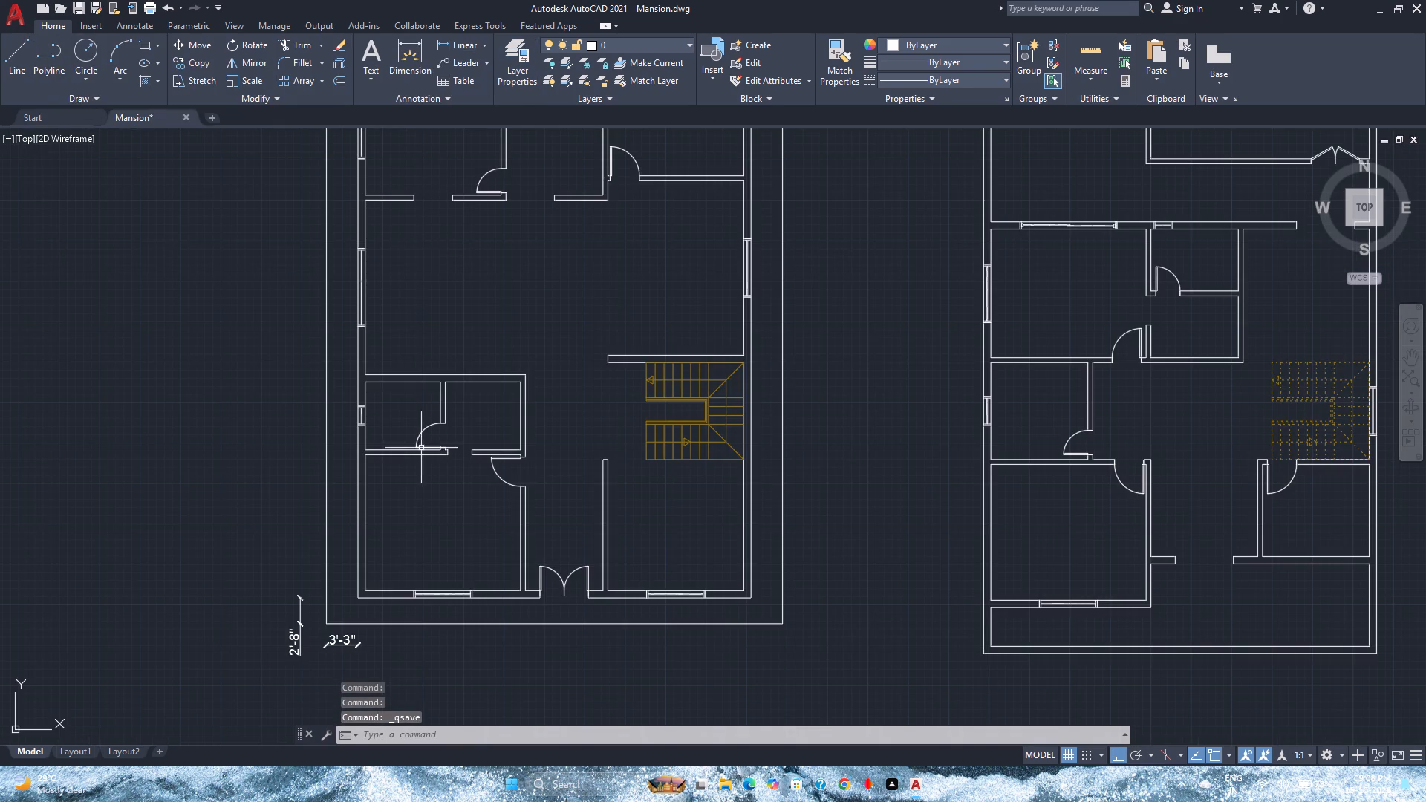
pyautogui.click(420, 434)
pyautogui.rightClick(420, 434)
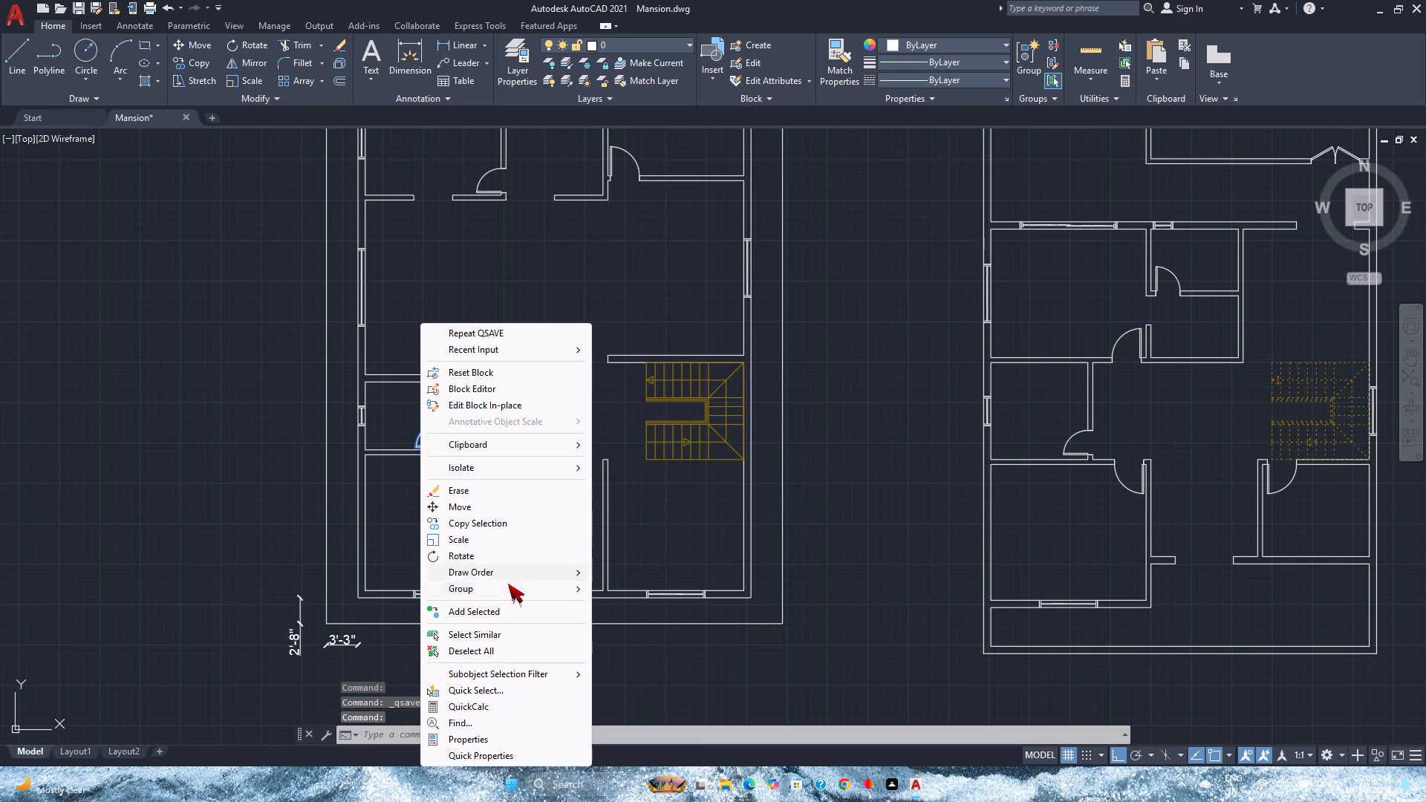
pyautogui.click(502, 632)
pyautogui.scroll(-2, 502, 478)
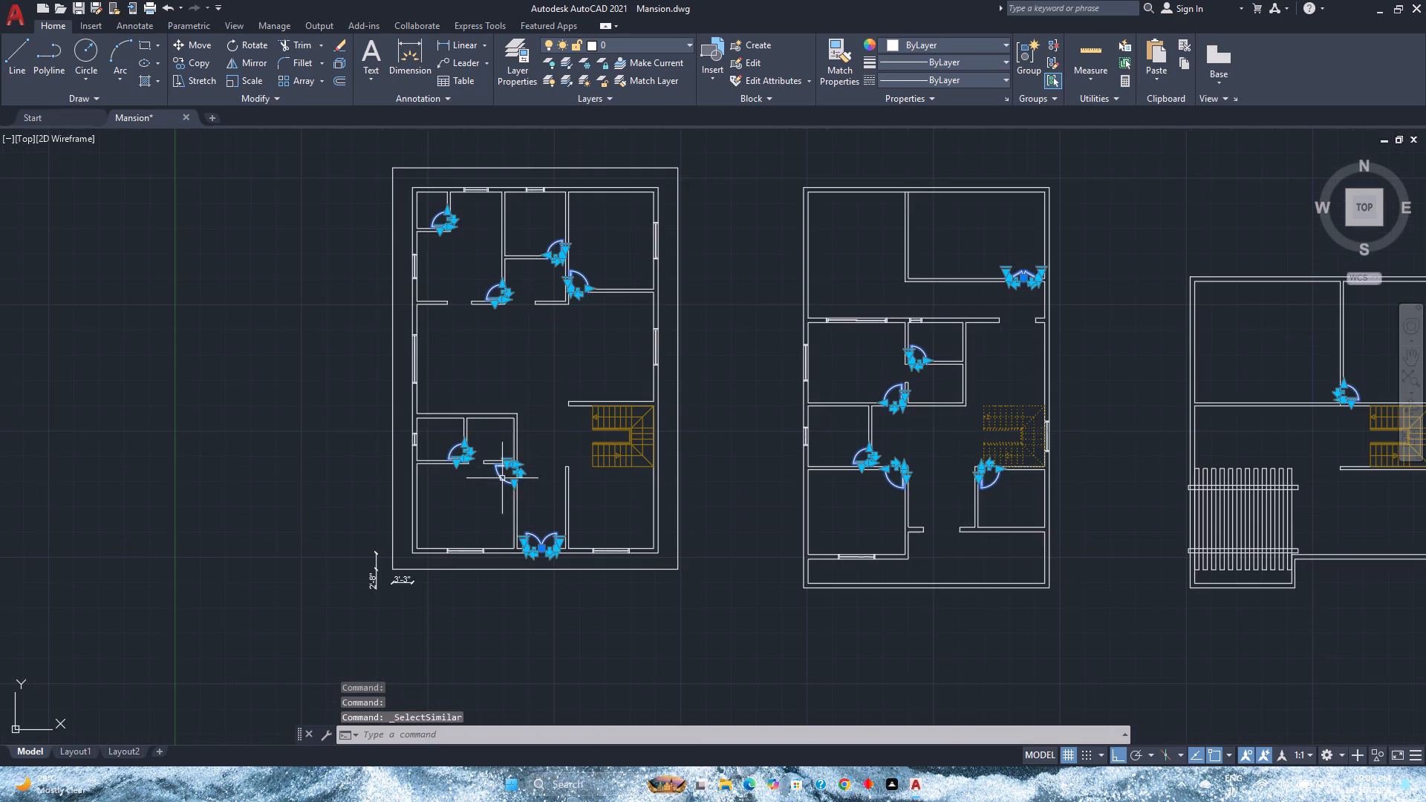
pyautogui.click(620, 48)
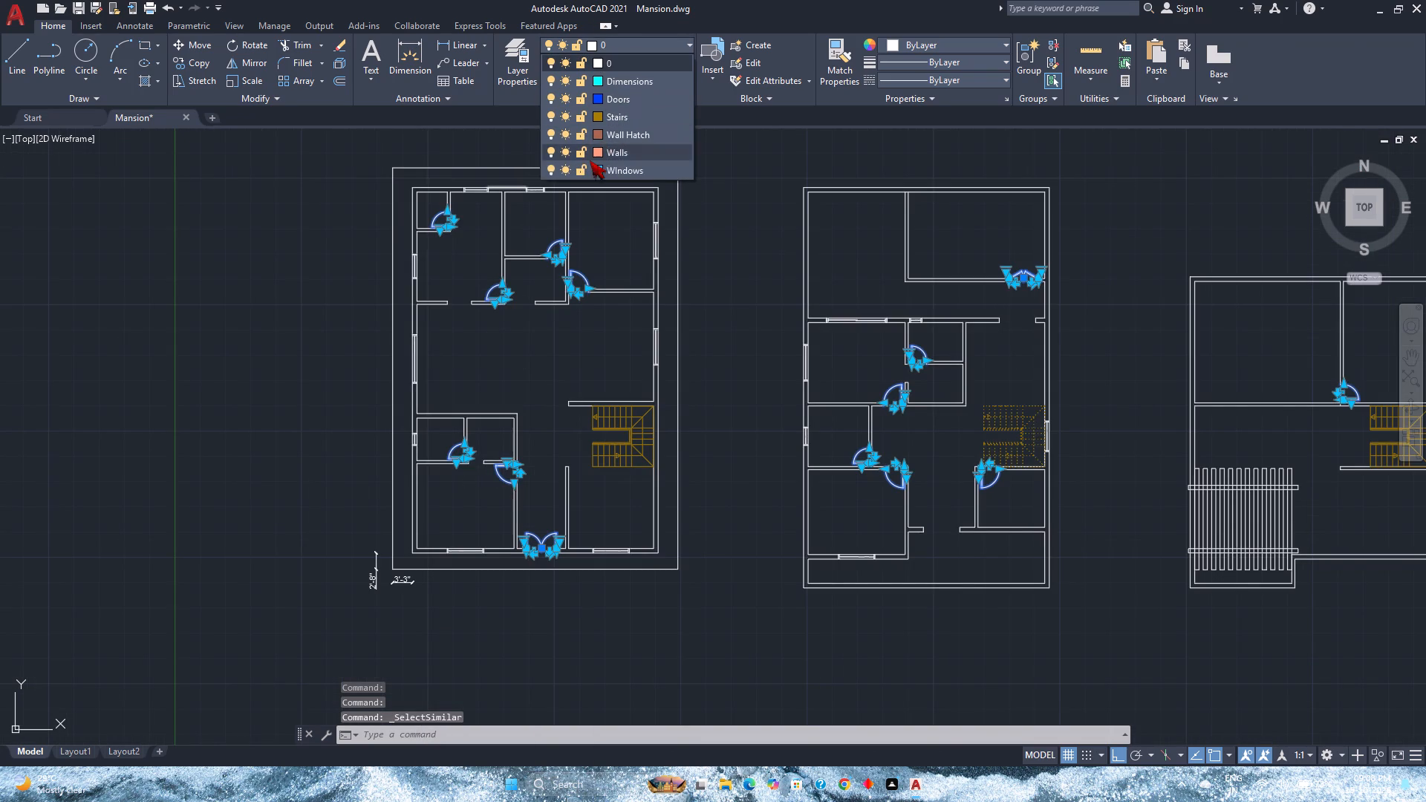
pyautogui.click(628, 103)
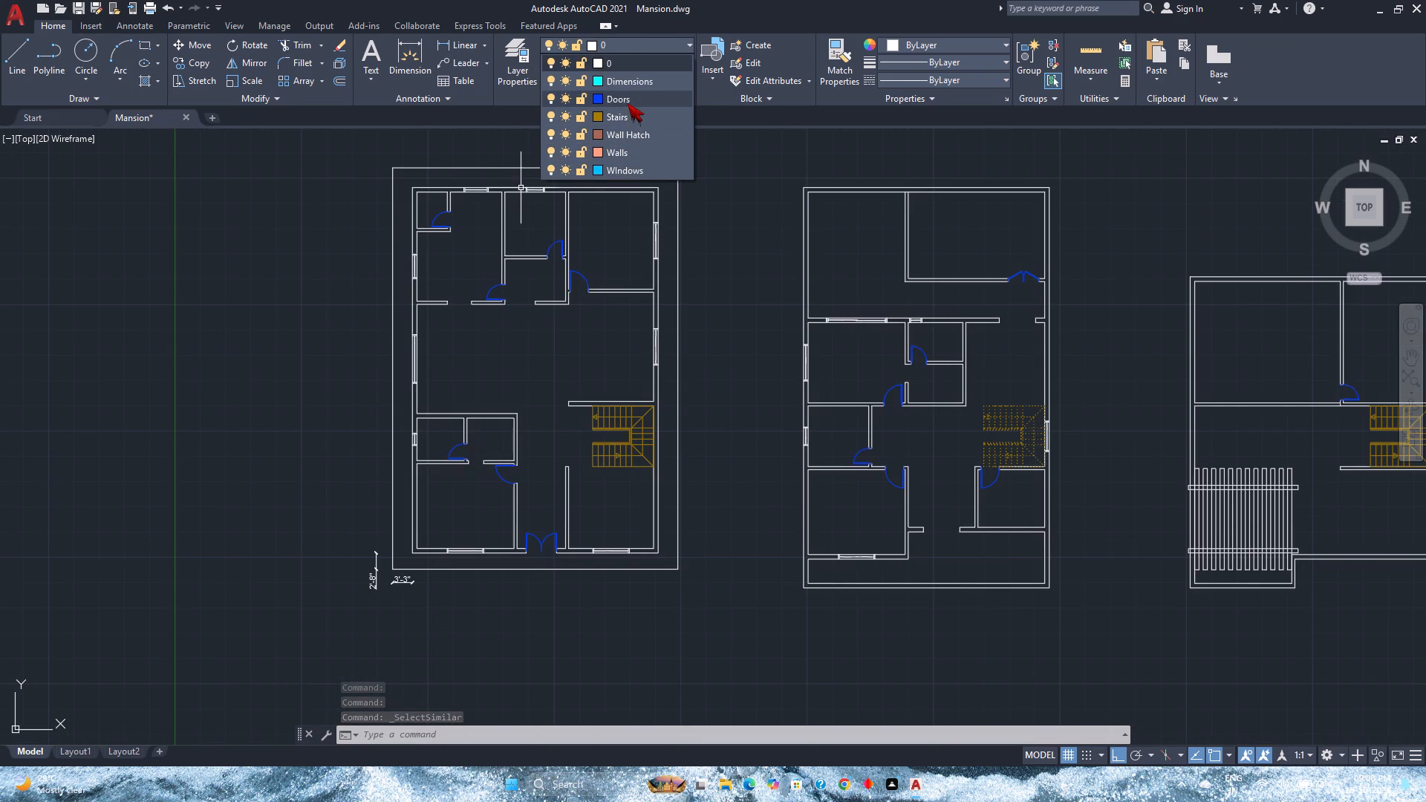
pyautogui.click(536, 186)
pyautogui.press('Escape')
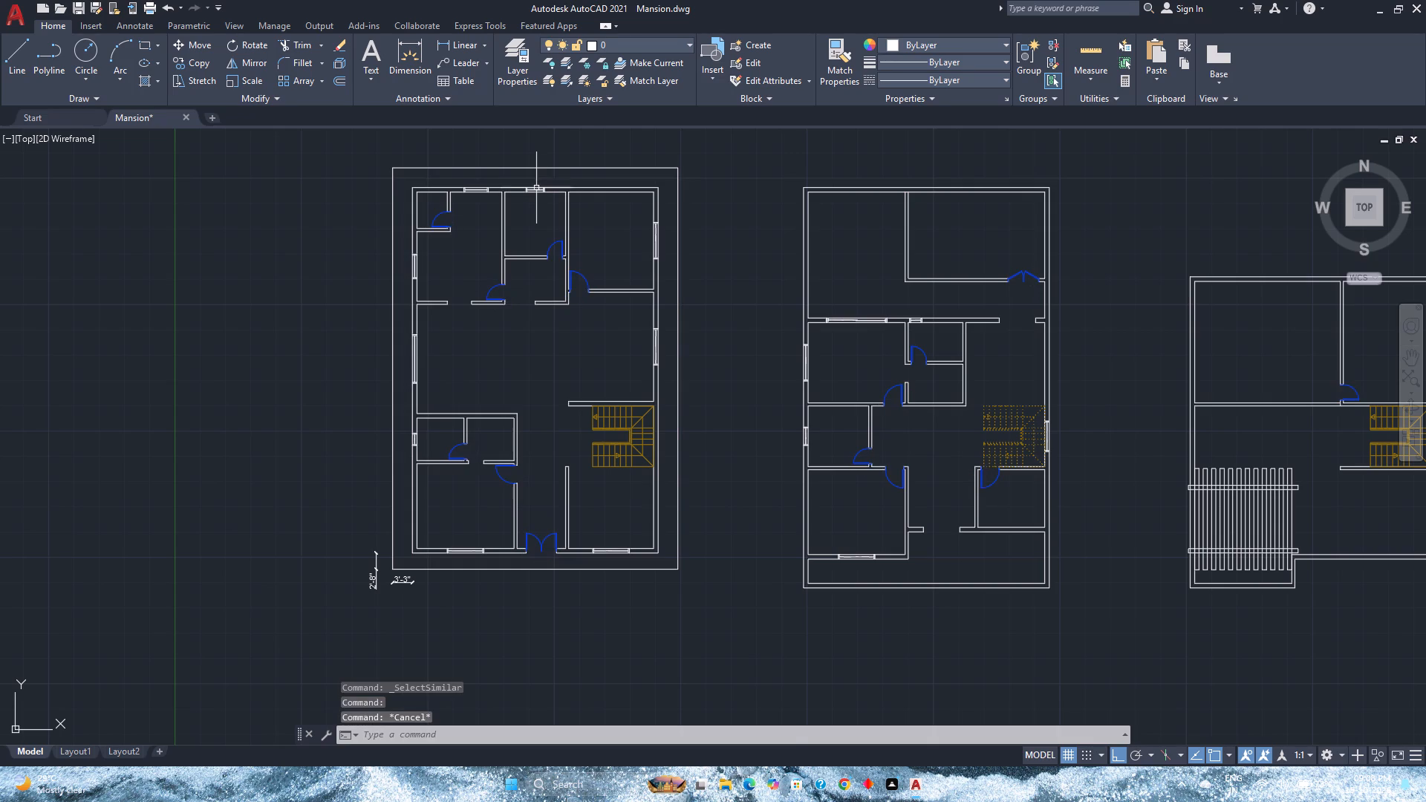
# Move the first plan's north, west and south wall windows and the second plan's five windows to the Windows layer, clearing the selection.
pyautogui.click(536, 192)
pyautogui.click(479, 187)
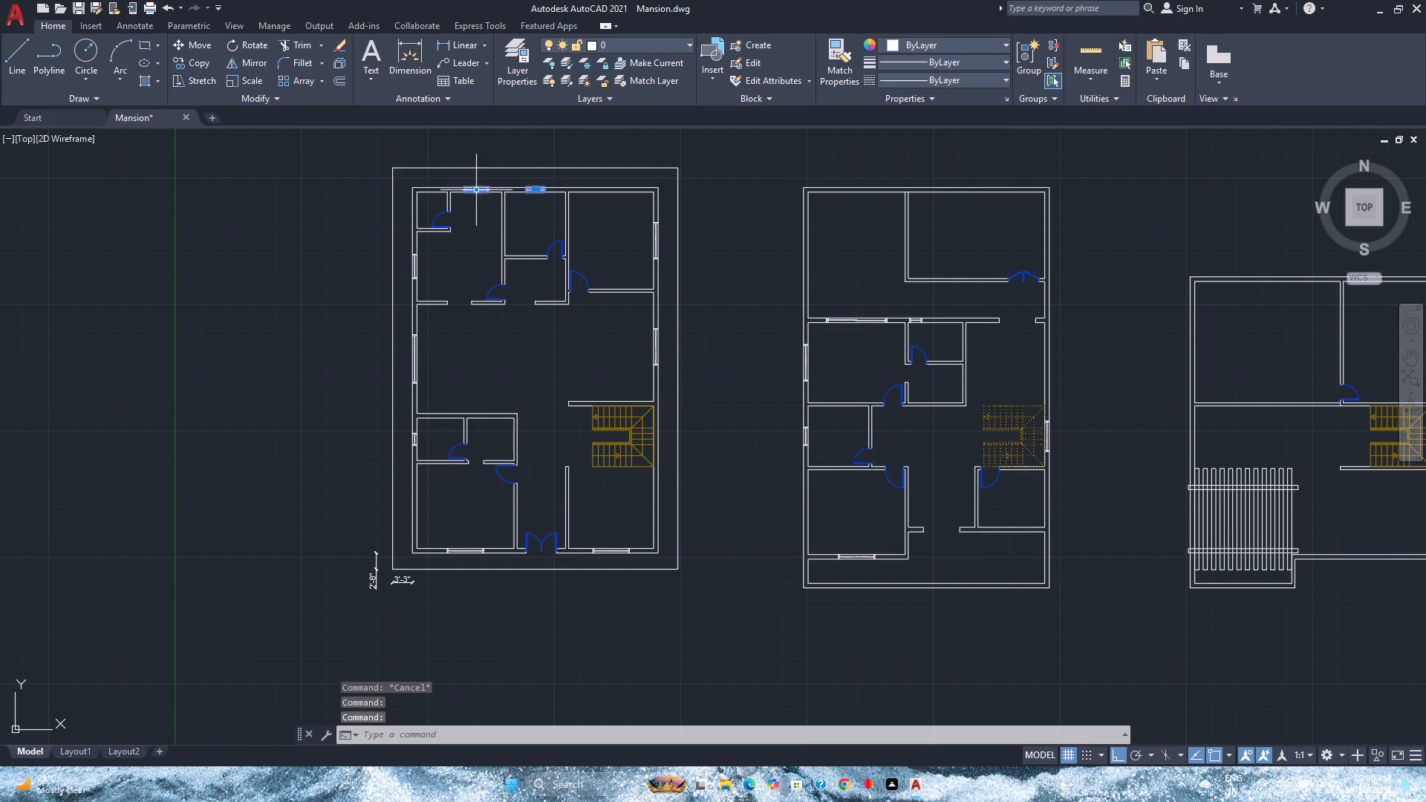
pyautogui.click(414, 267)
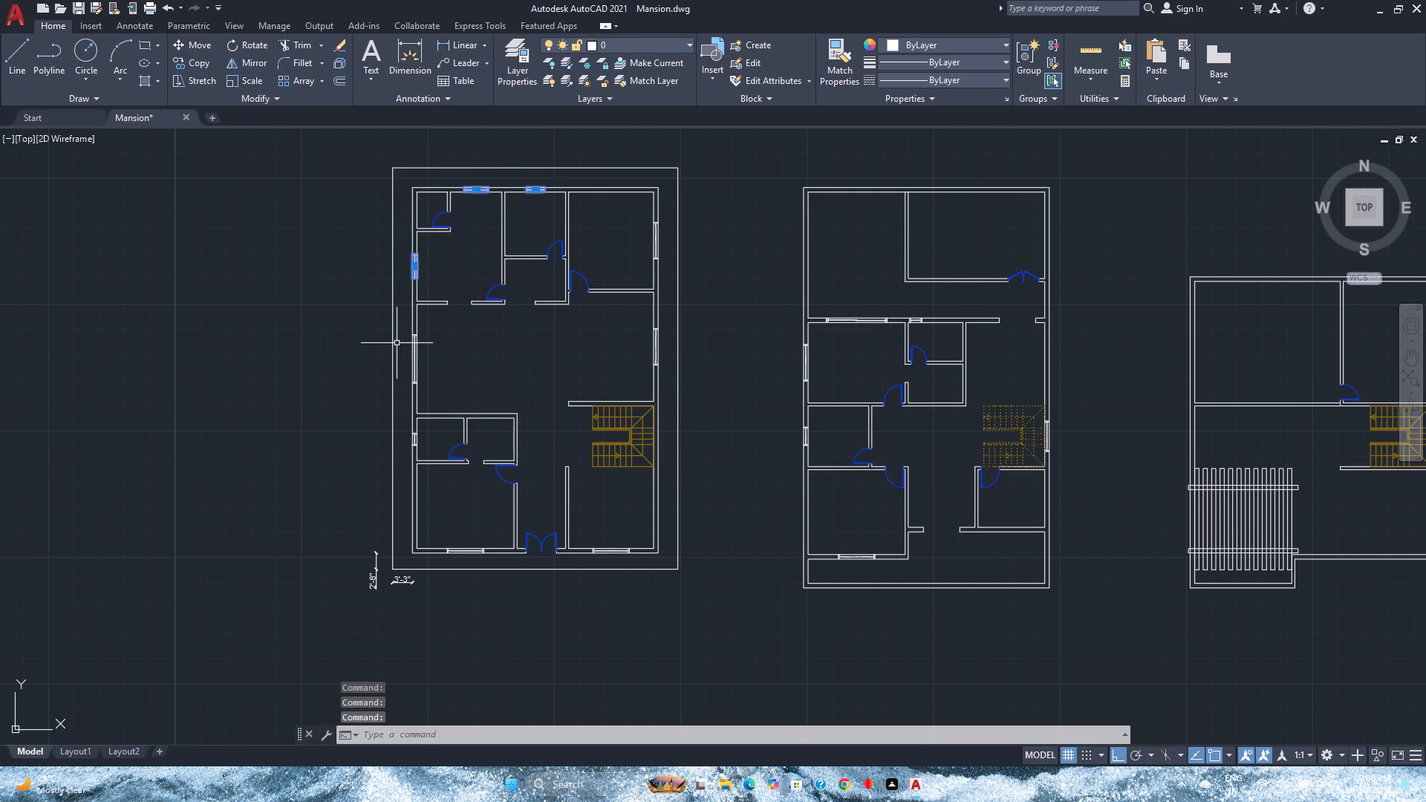
pyautogui.click(420, 356)
pyautogui.click(413, 356)
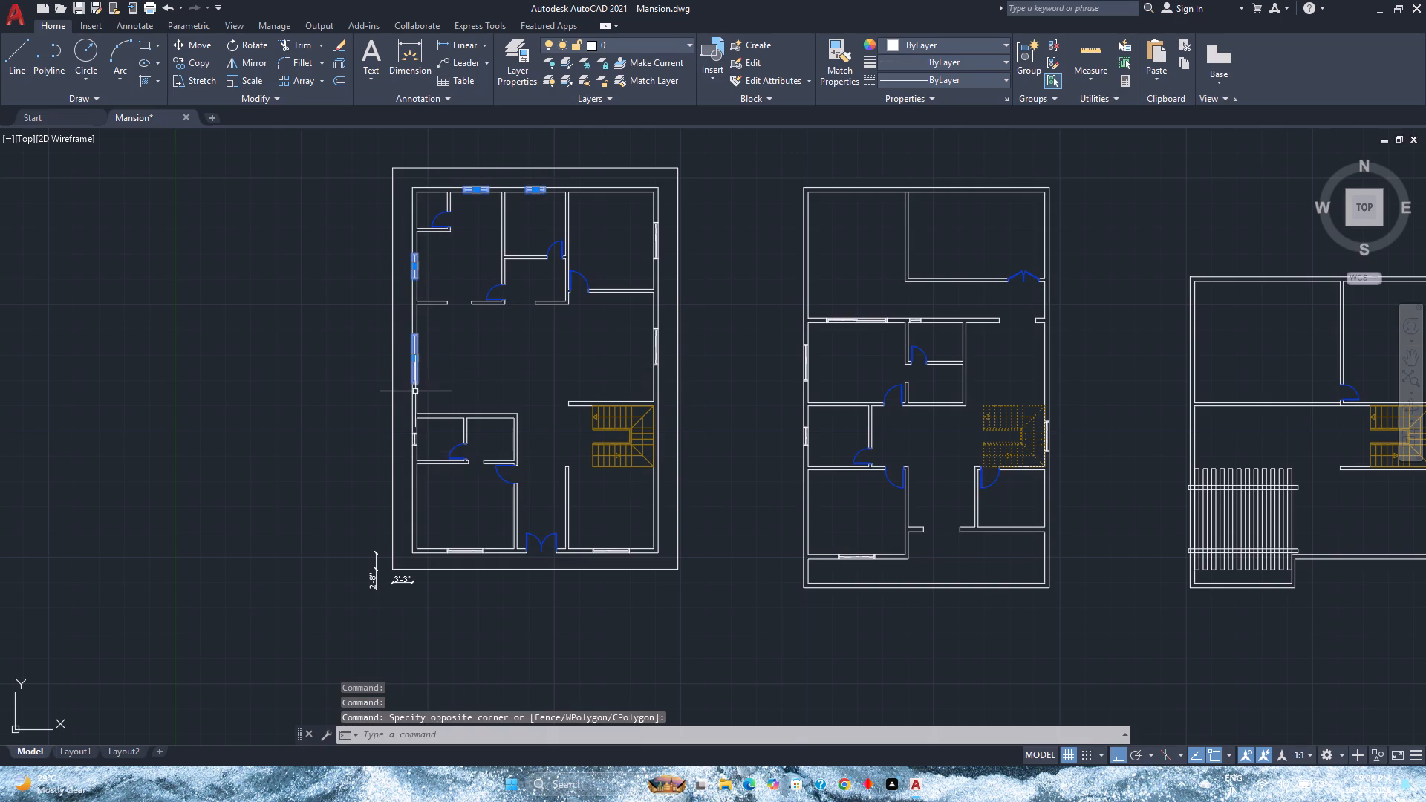
pyautogui.scroll(2, 412, 444)
pyautogui.click(419, 434)
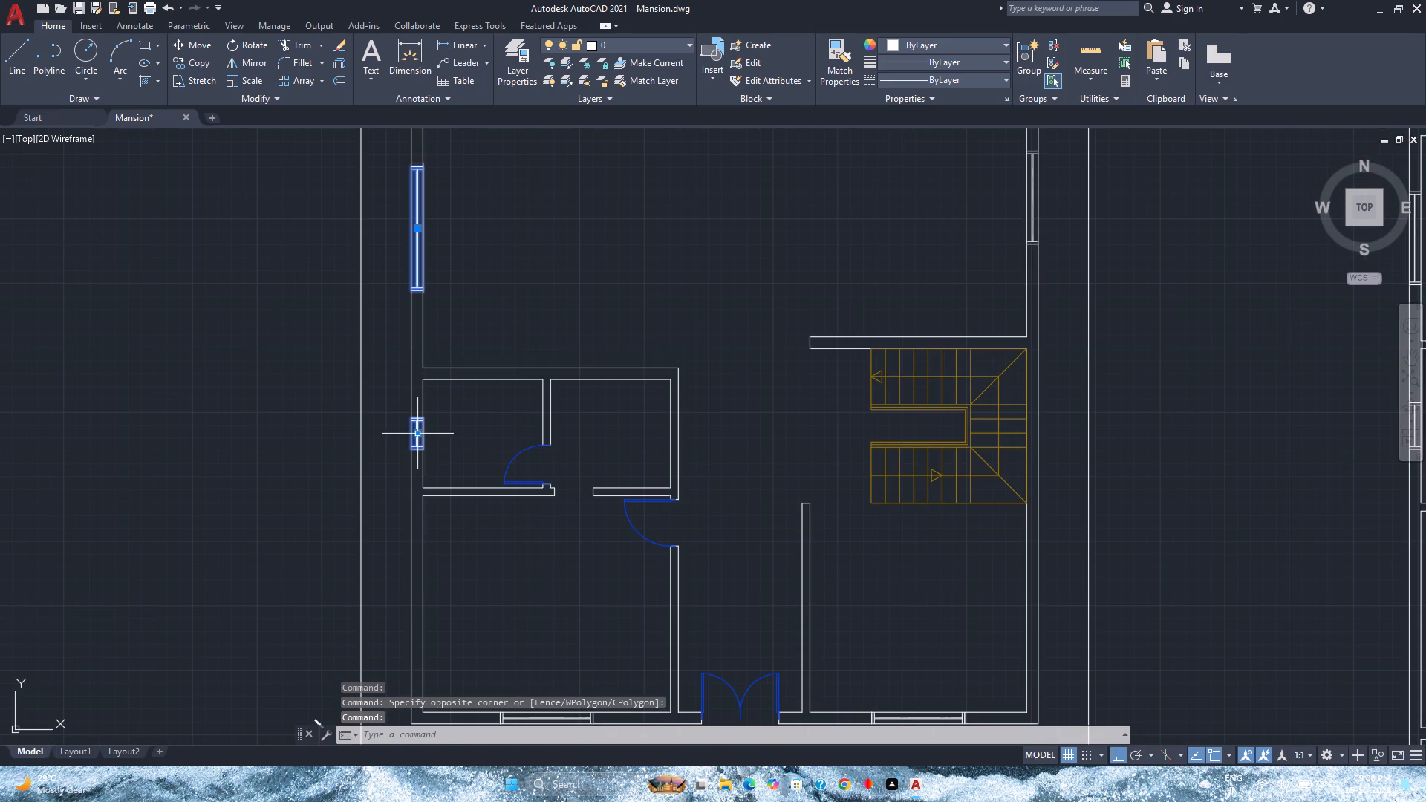
pyautogui.scroll(-1, 419, 433)
pyautogui.moveTo(576, 293); pyautogui.dragTo(510, 338, button='middle')
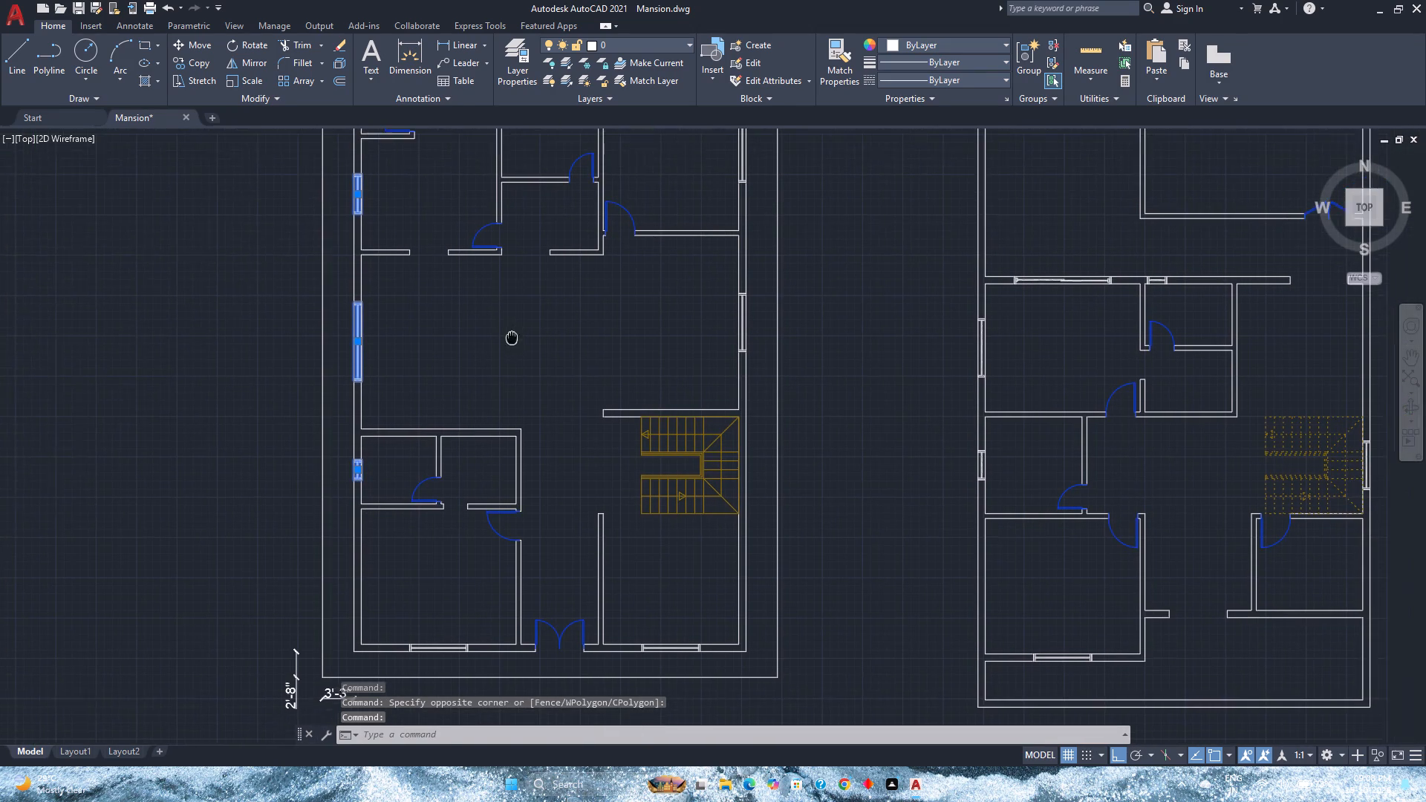
pyautogui.moveTo(510, 338); pyautogui.dragTo(509, 339, button='middle')
pyautogui.middleClick(509, 339)
pyautogui.scroll(-1, 513, 293)
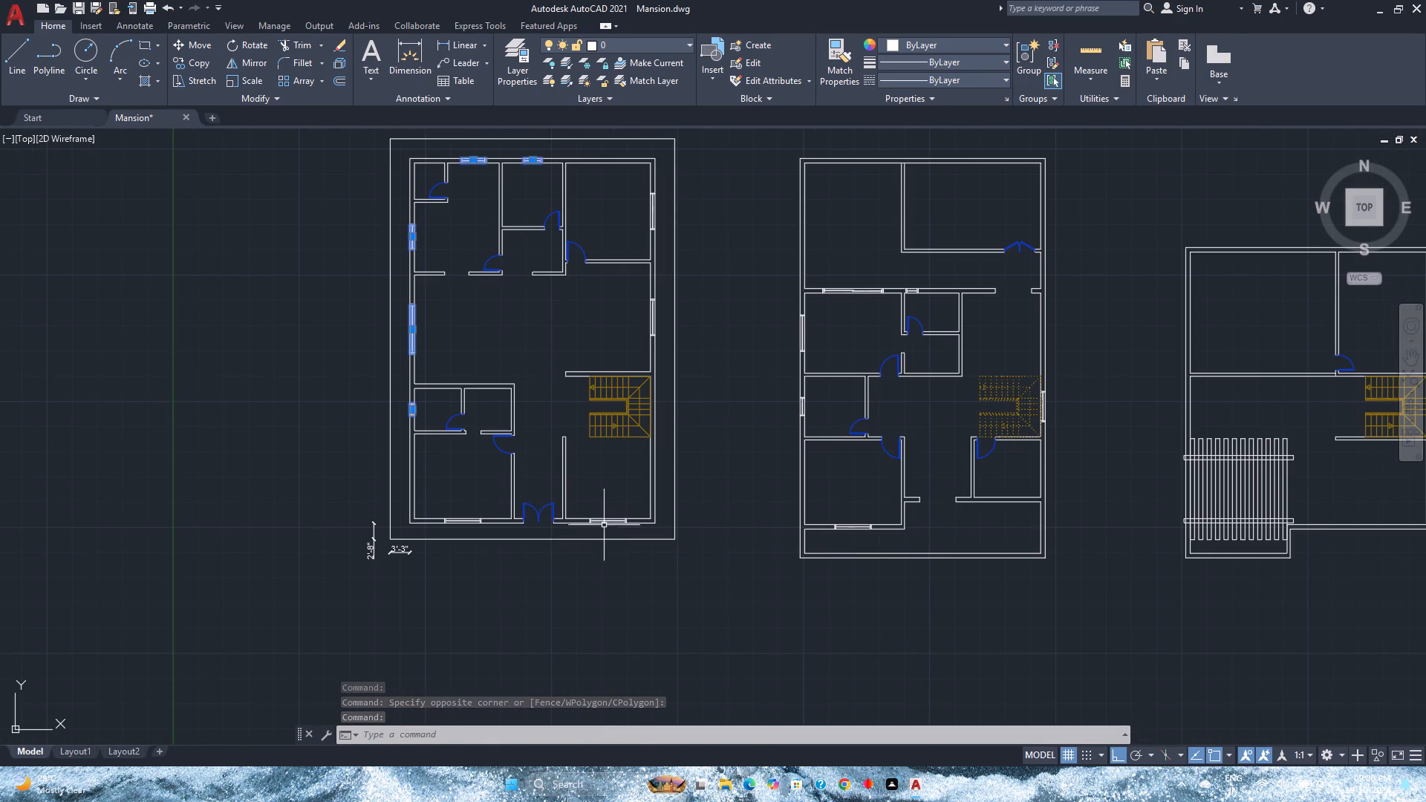
pyautogui.click(604, 522)
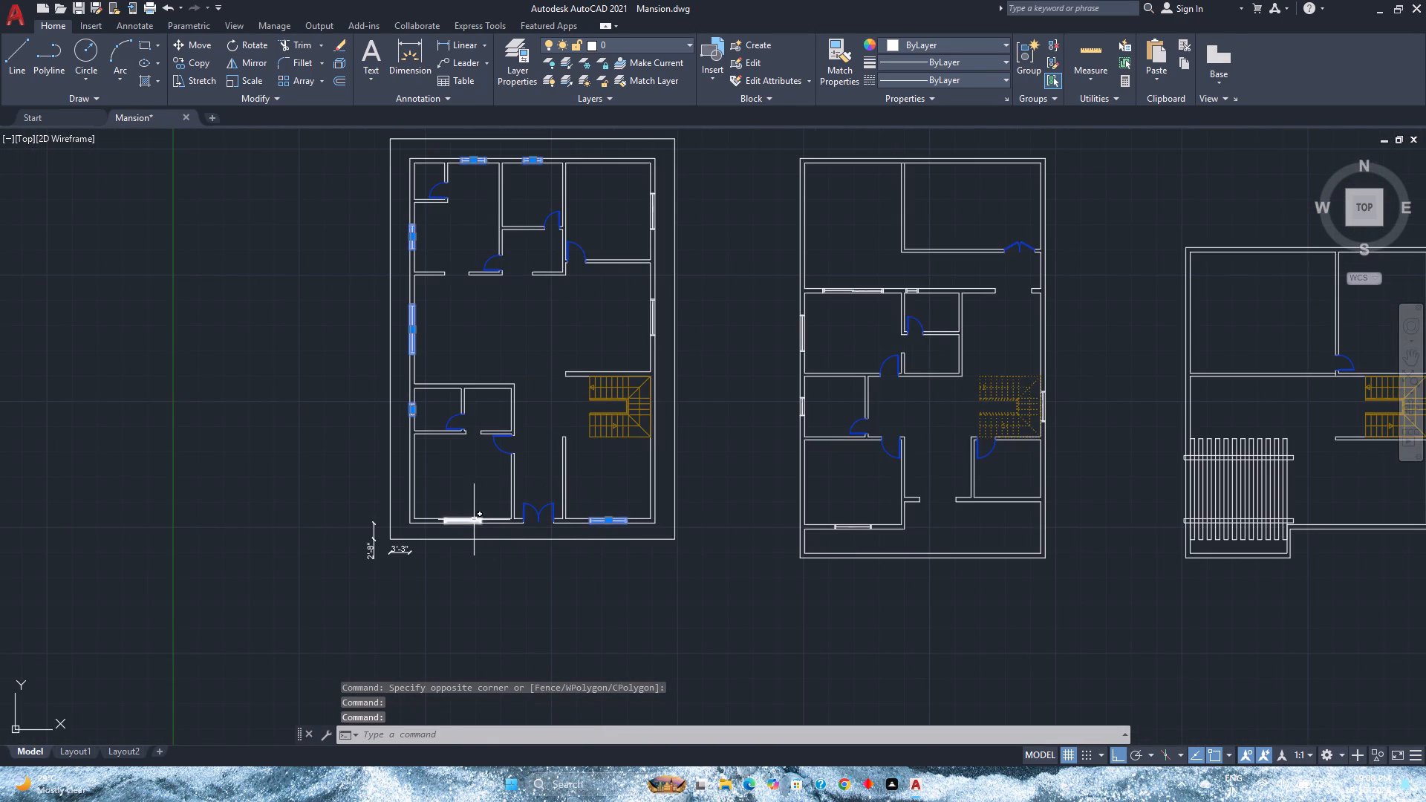
pyautogui.click(474, 520)
pyautogui.click(802, 408)
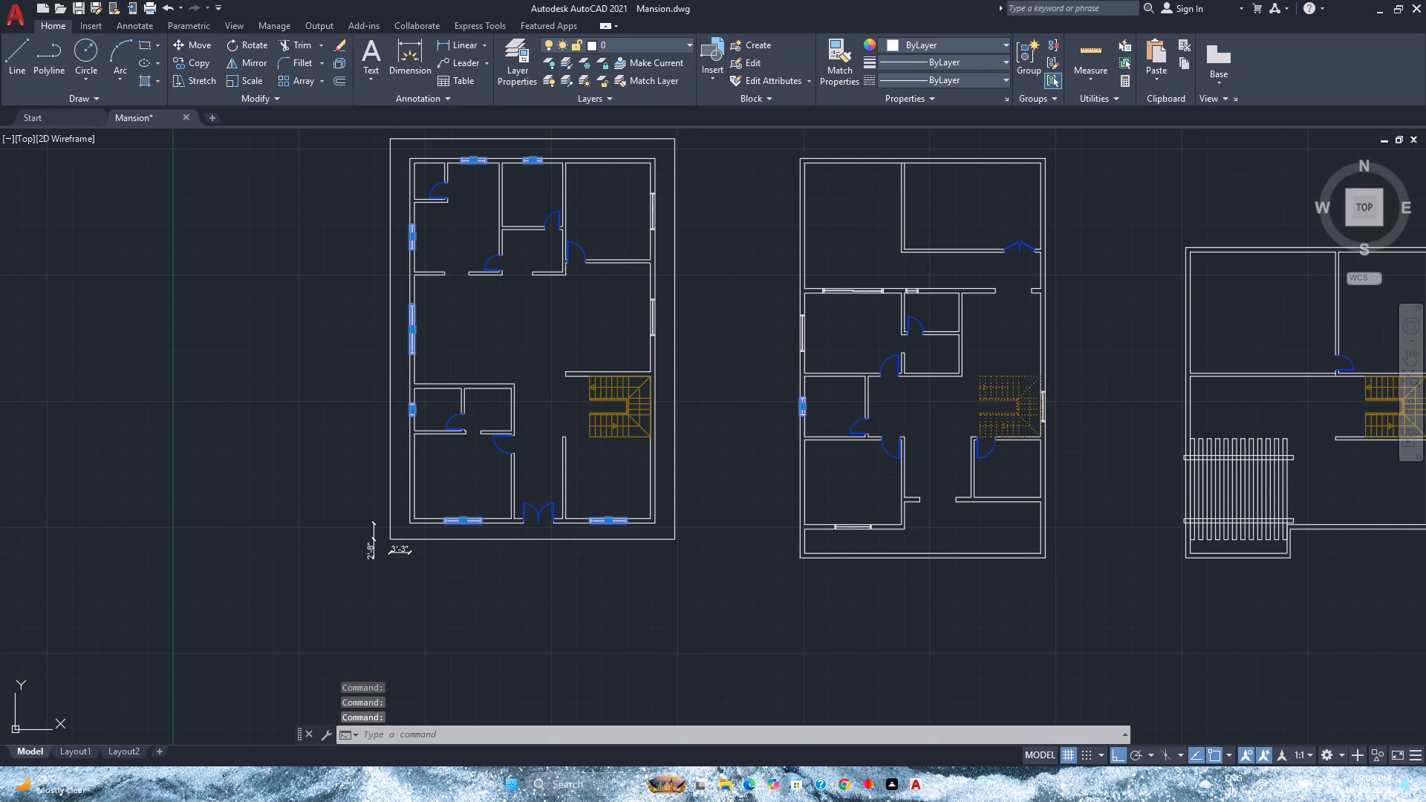
pyautogui.click(802, 337)
pyautogui.click(846, 527)
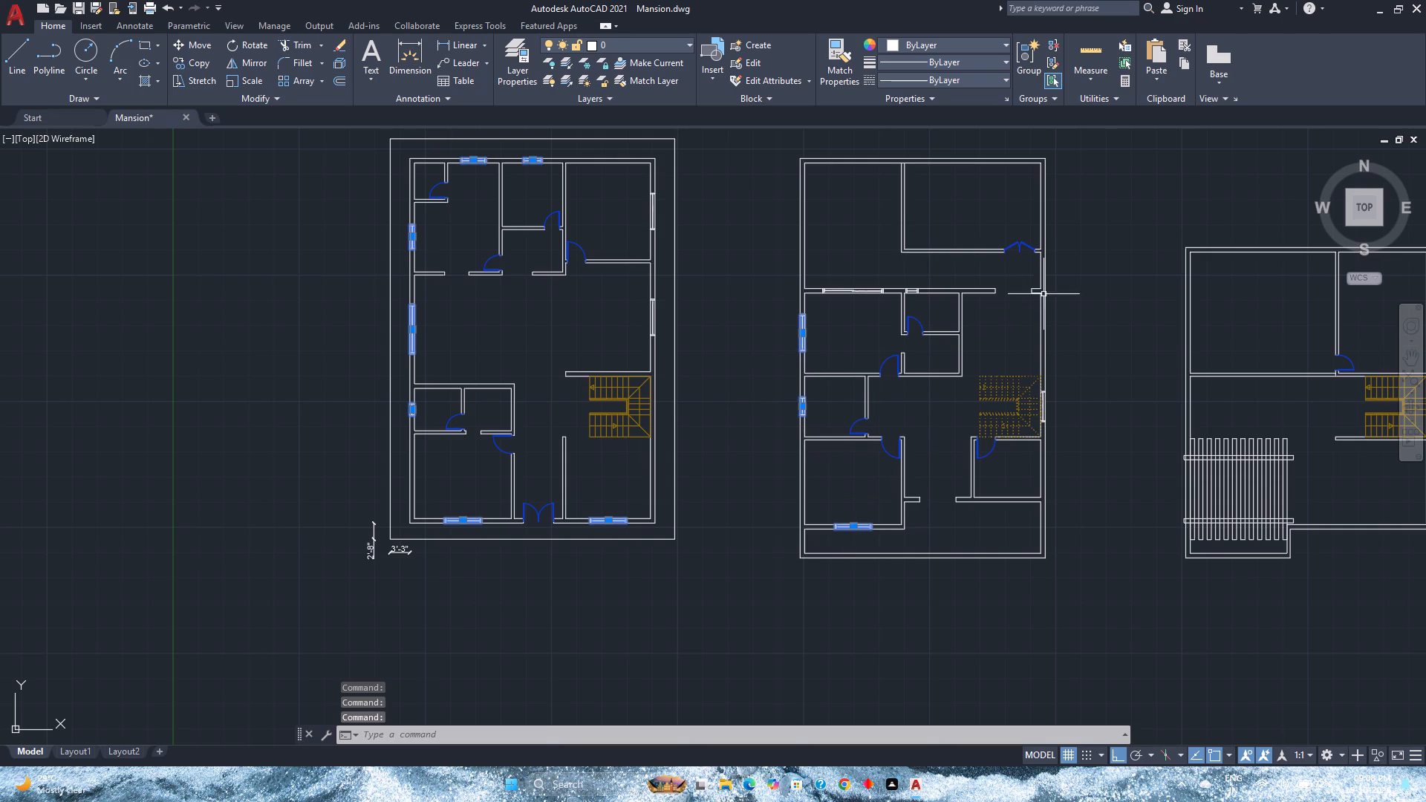
pyautogui.click(911, 290)
pyautogui.click(1044, 404)
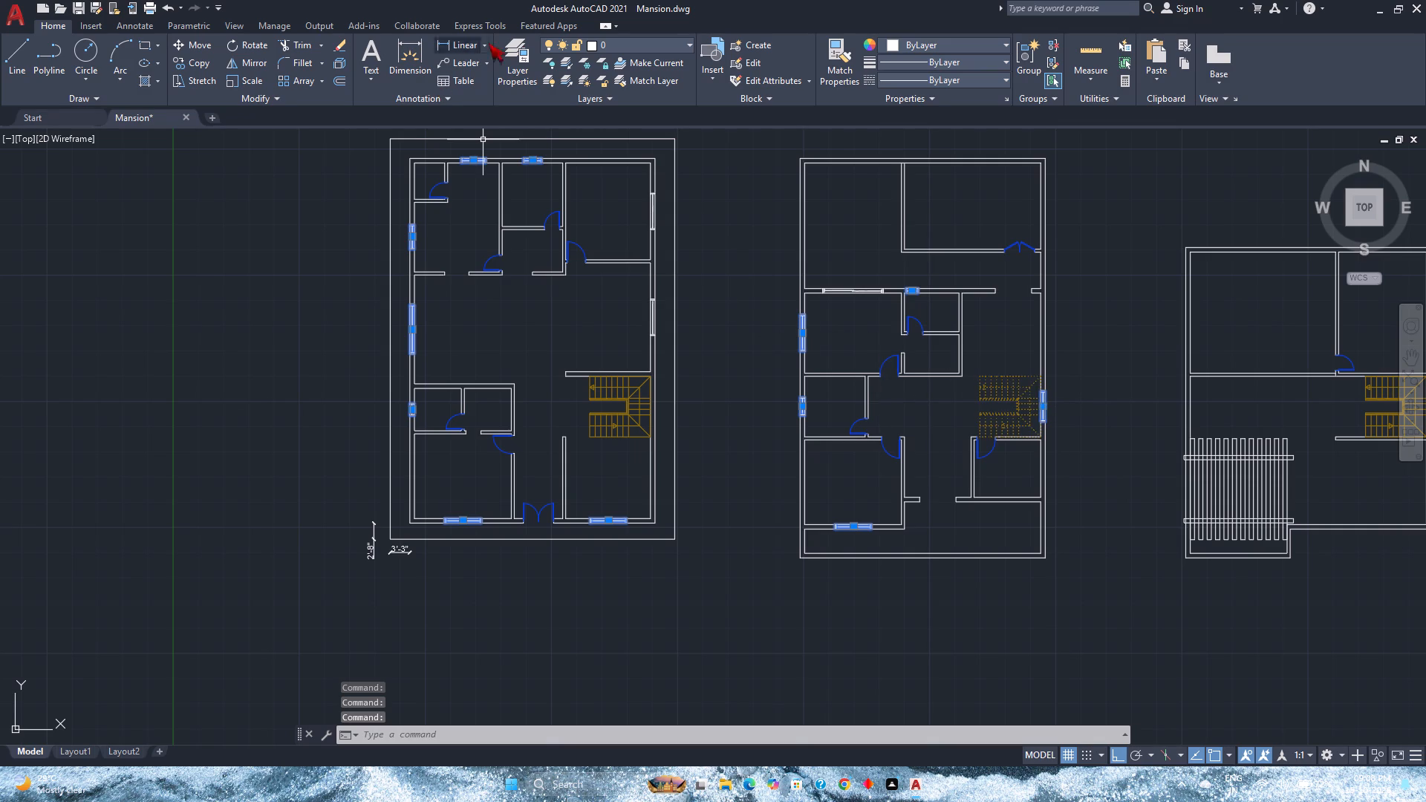
pyautogui.click(628, 40)
pyautogui.click(655, 166)
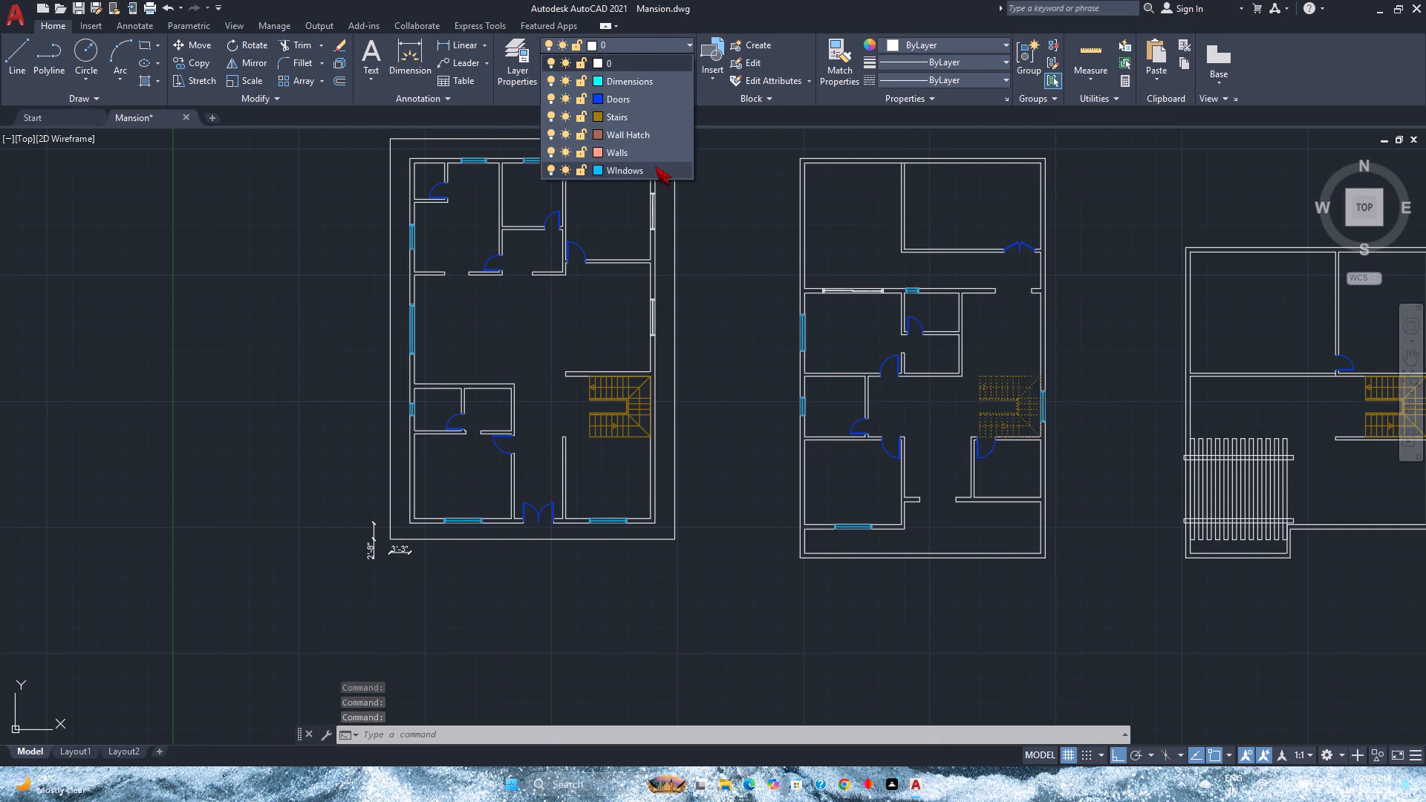
pyautogui.press('Escape')
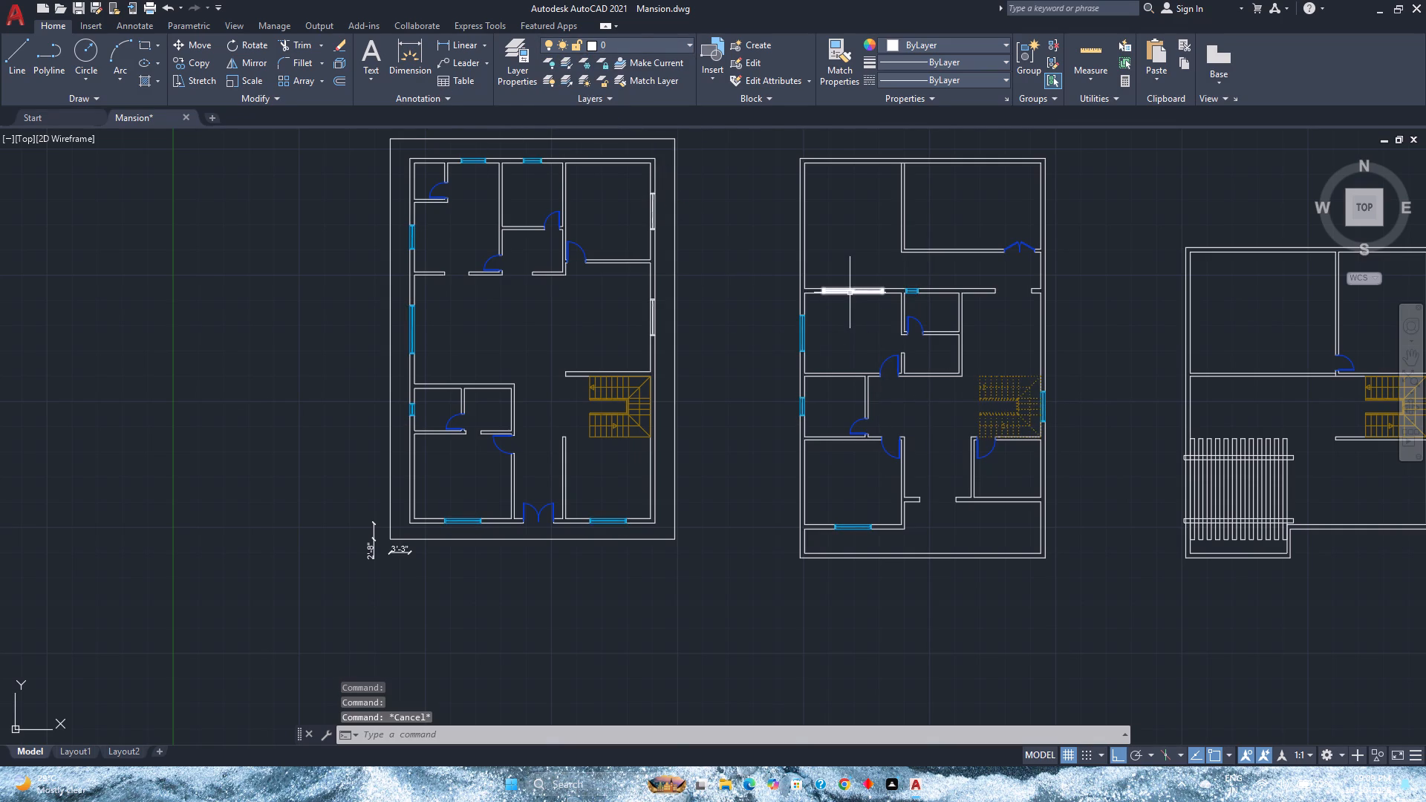
# Move the wide sliding door block on the second plan's upper interior wall to the Doors layer and clear the selection.
pyautogui.click(850, 293)
pyautogui.click(639, 45)
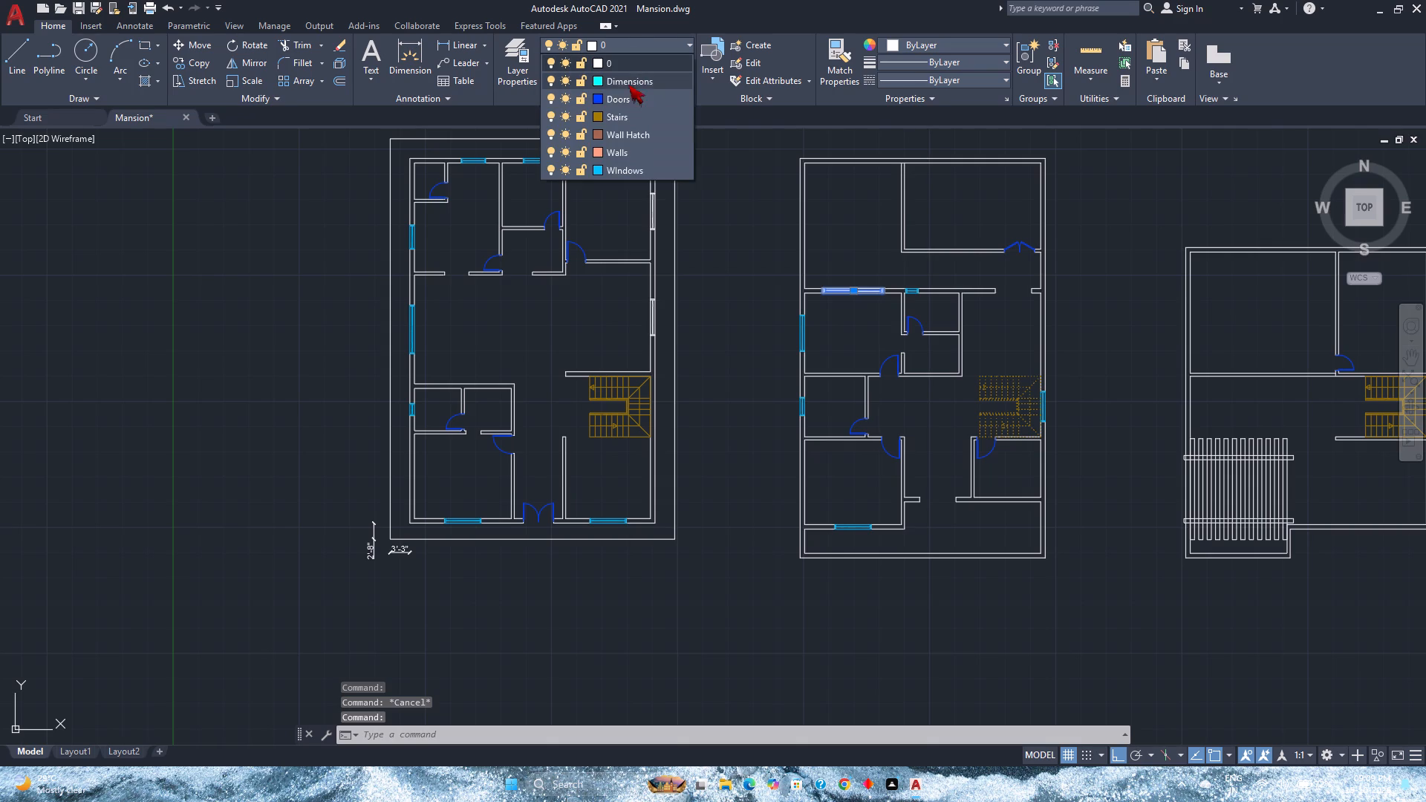
pyautogui.click(639, 99)
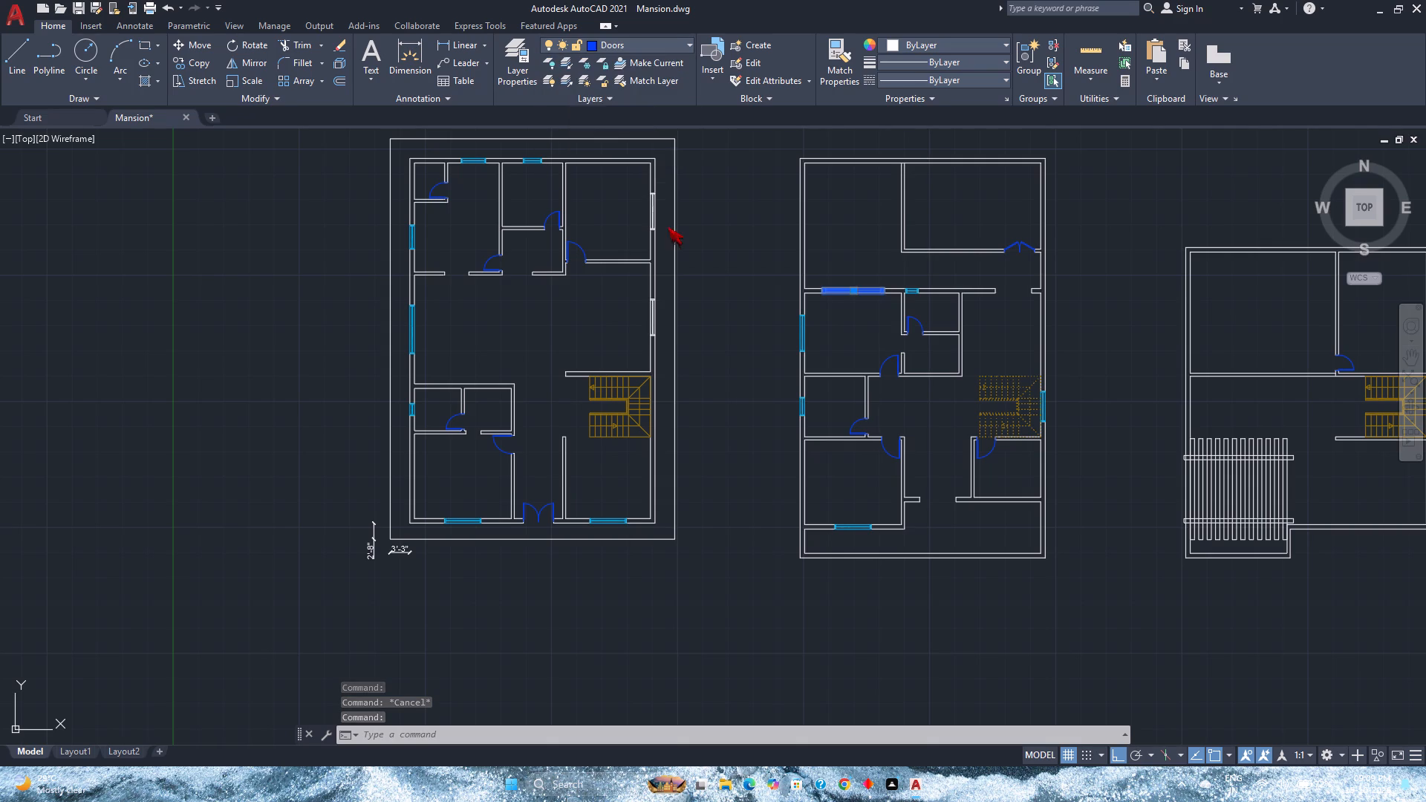
pyautogui.press('Escape')
# Measure the width of the empty wall opening north of the stairs on the second plan.
pyautogui.scroll(2, 981, 311)
pyautogui.moveTo(981, 310); pyautogui.dragTo(977, 310, button='middle')
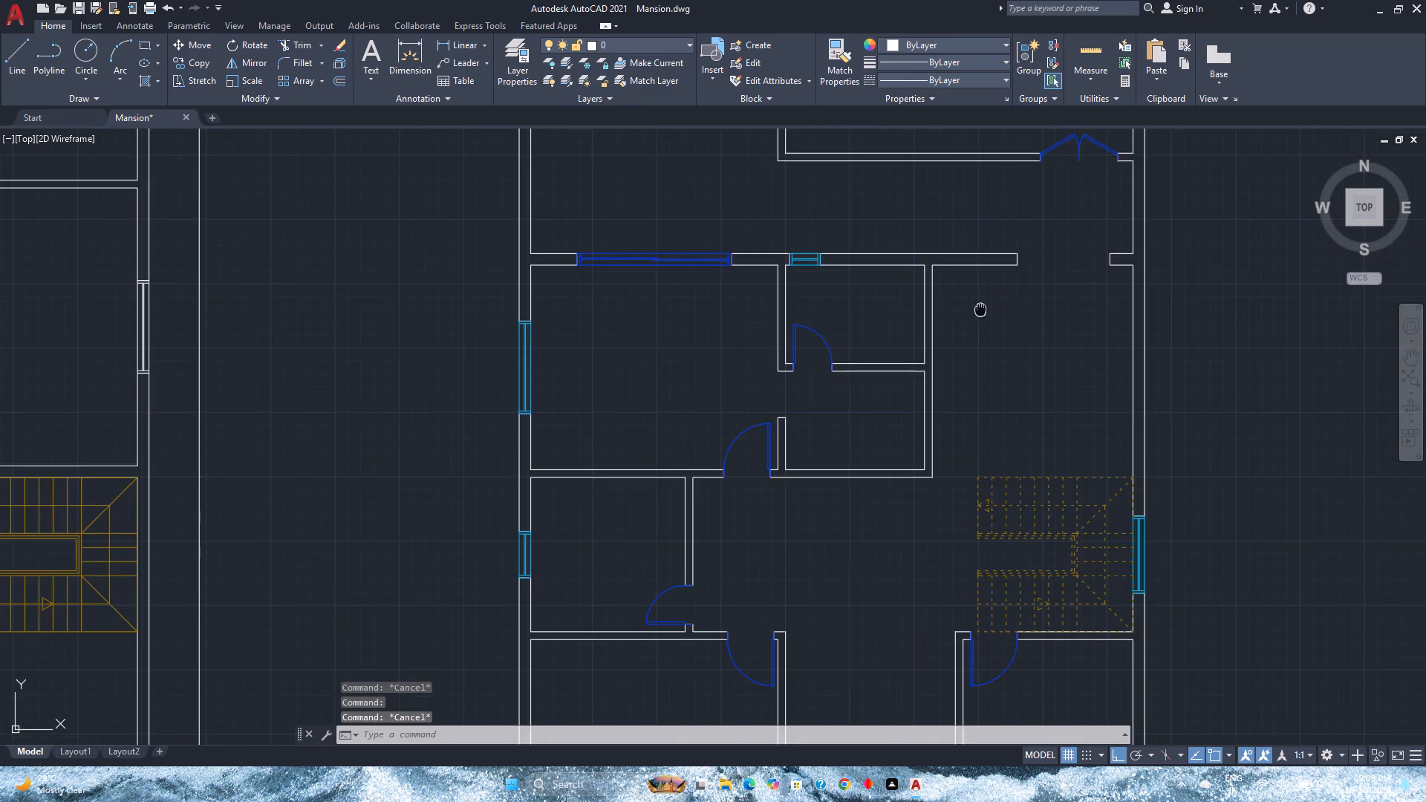
pyautogui.moveTo(977, 310); pyautogui.dragTo(604, 331, button='middle')
pyautogui.click(1087, 41)
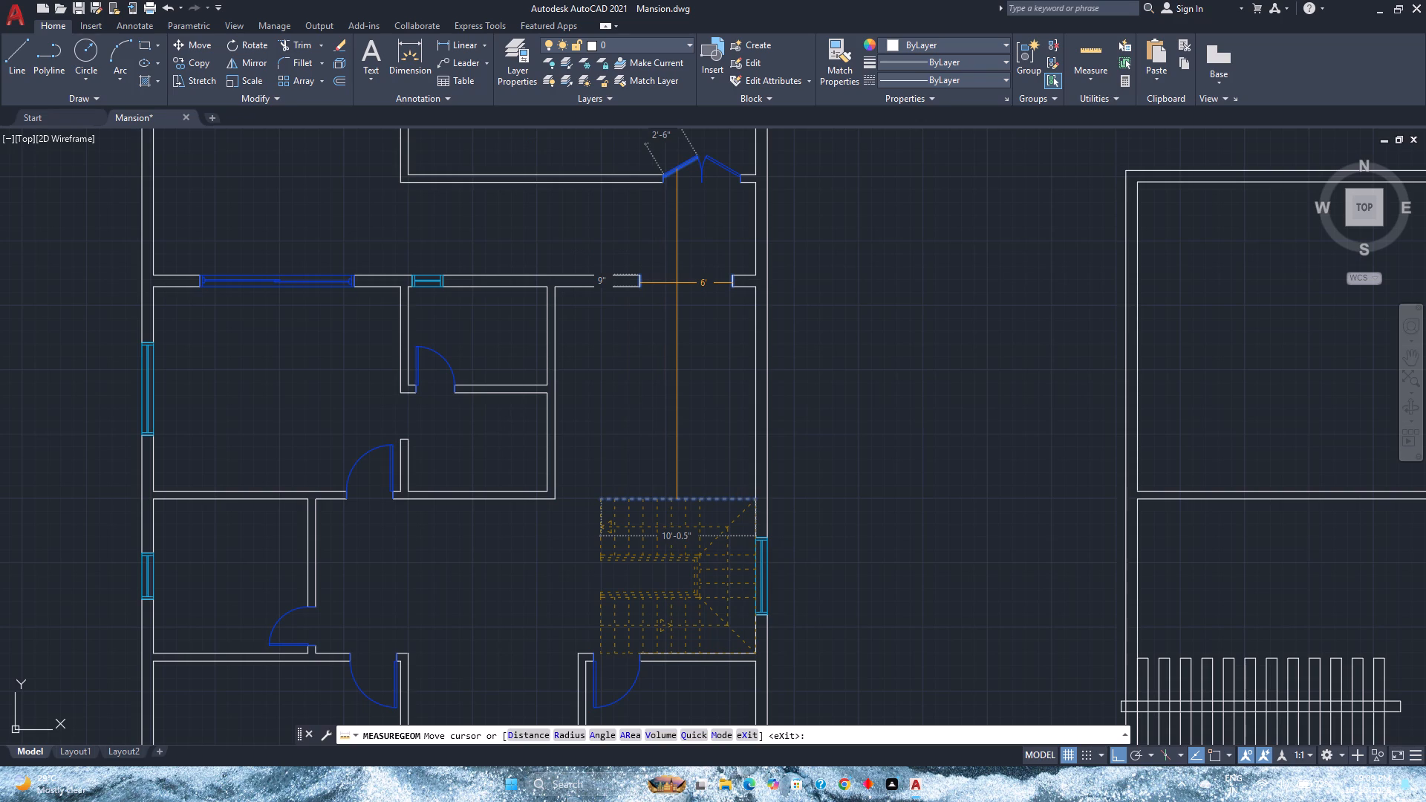
pyautogui.press('Escape')
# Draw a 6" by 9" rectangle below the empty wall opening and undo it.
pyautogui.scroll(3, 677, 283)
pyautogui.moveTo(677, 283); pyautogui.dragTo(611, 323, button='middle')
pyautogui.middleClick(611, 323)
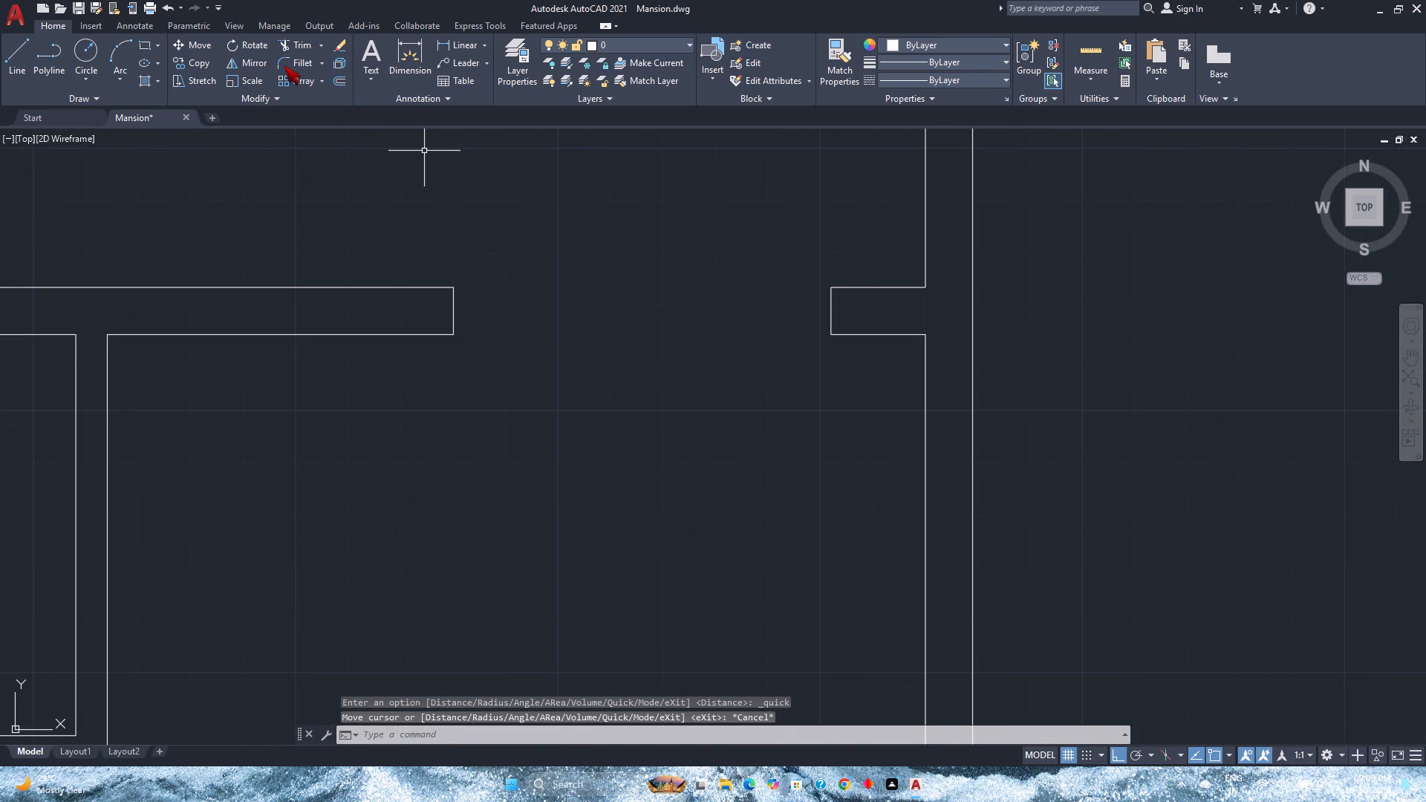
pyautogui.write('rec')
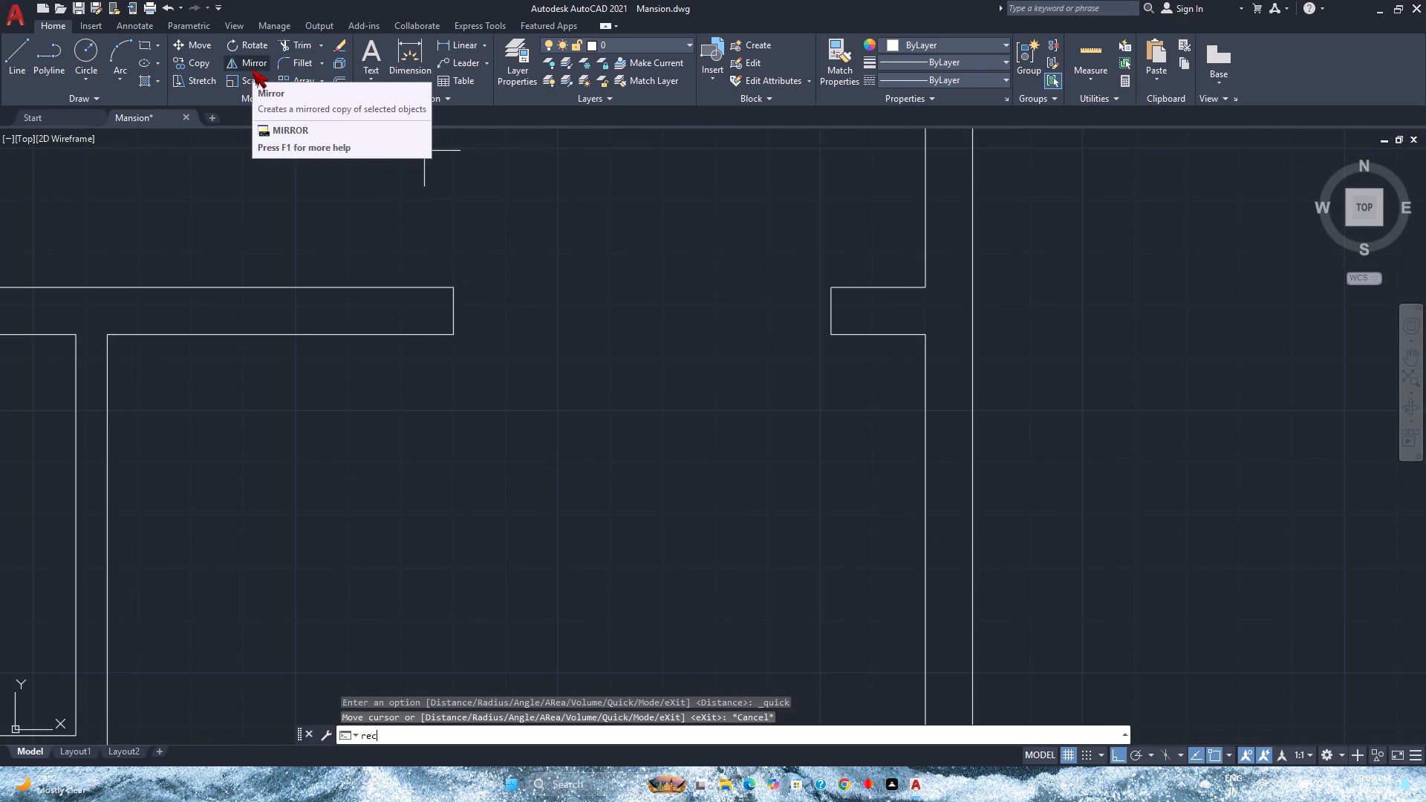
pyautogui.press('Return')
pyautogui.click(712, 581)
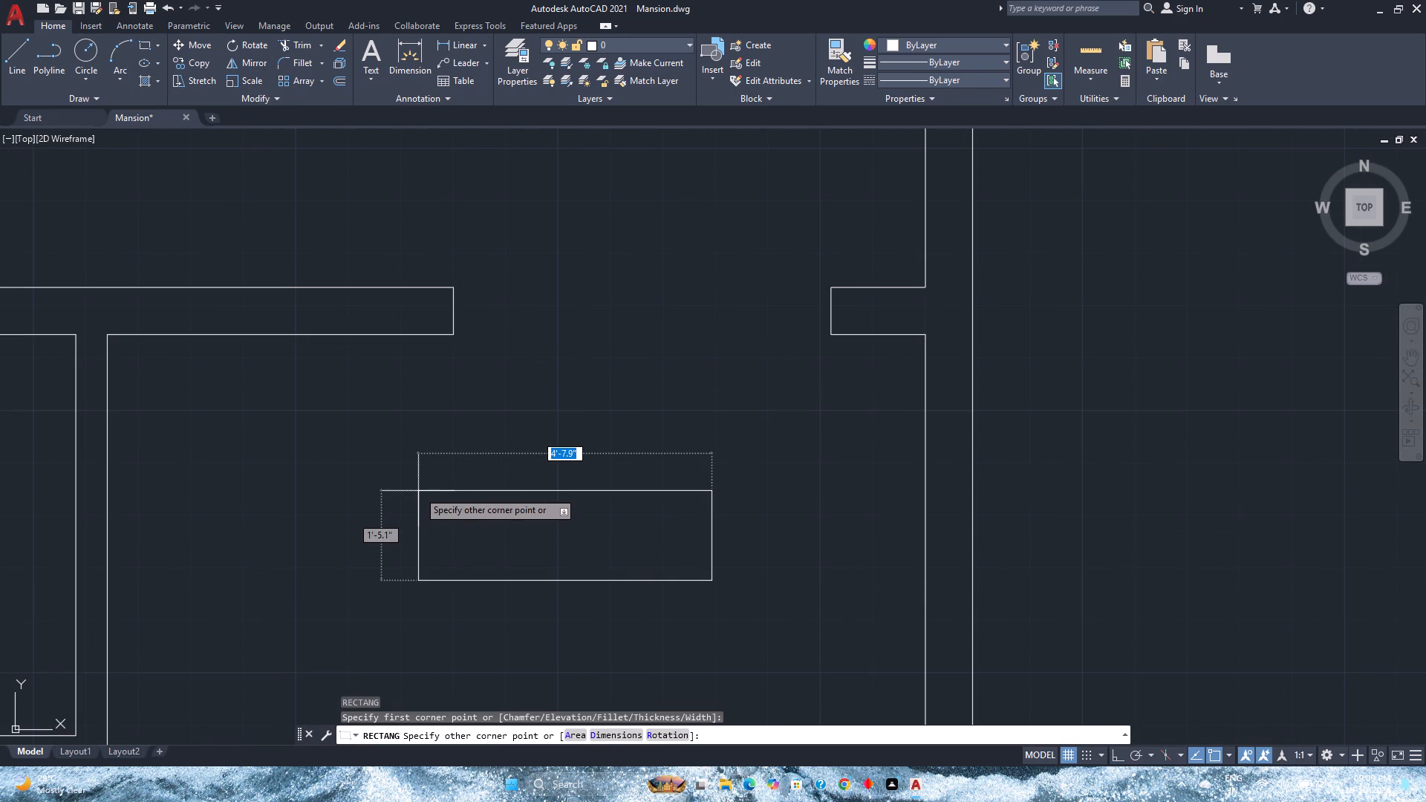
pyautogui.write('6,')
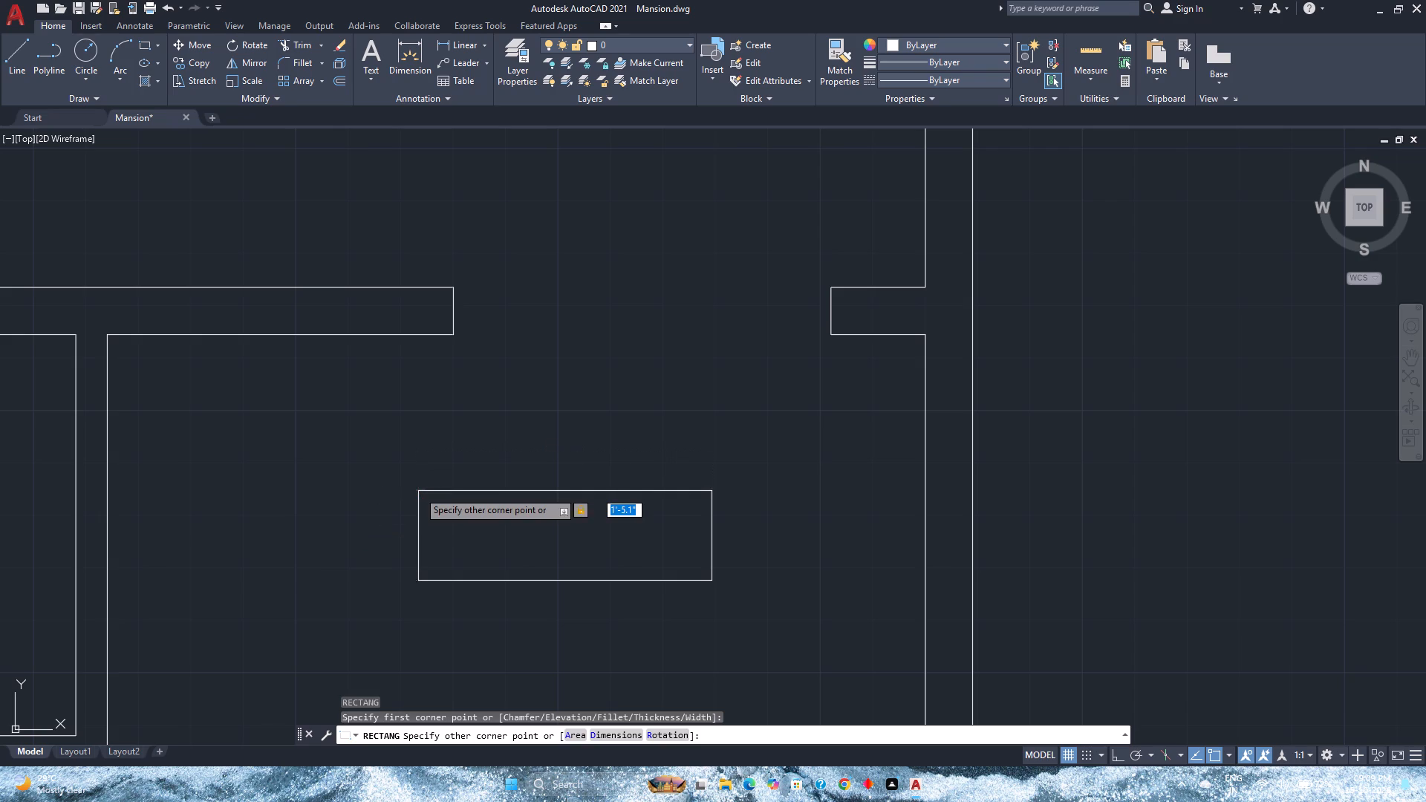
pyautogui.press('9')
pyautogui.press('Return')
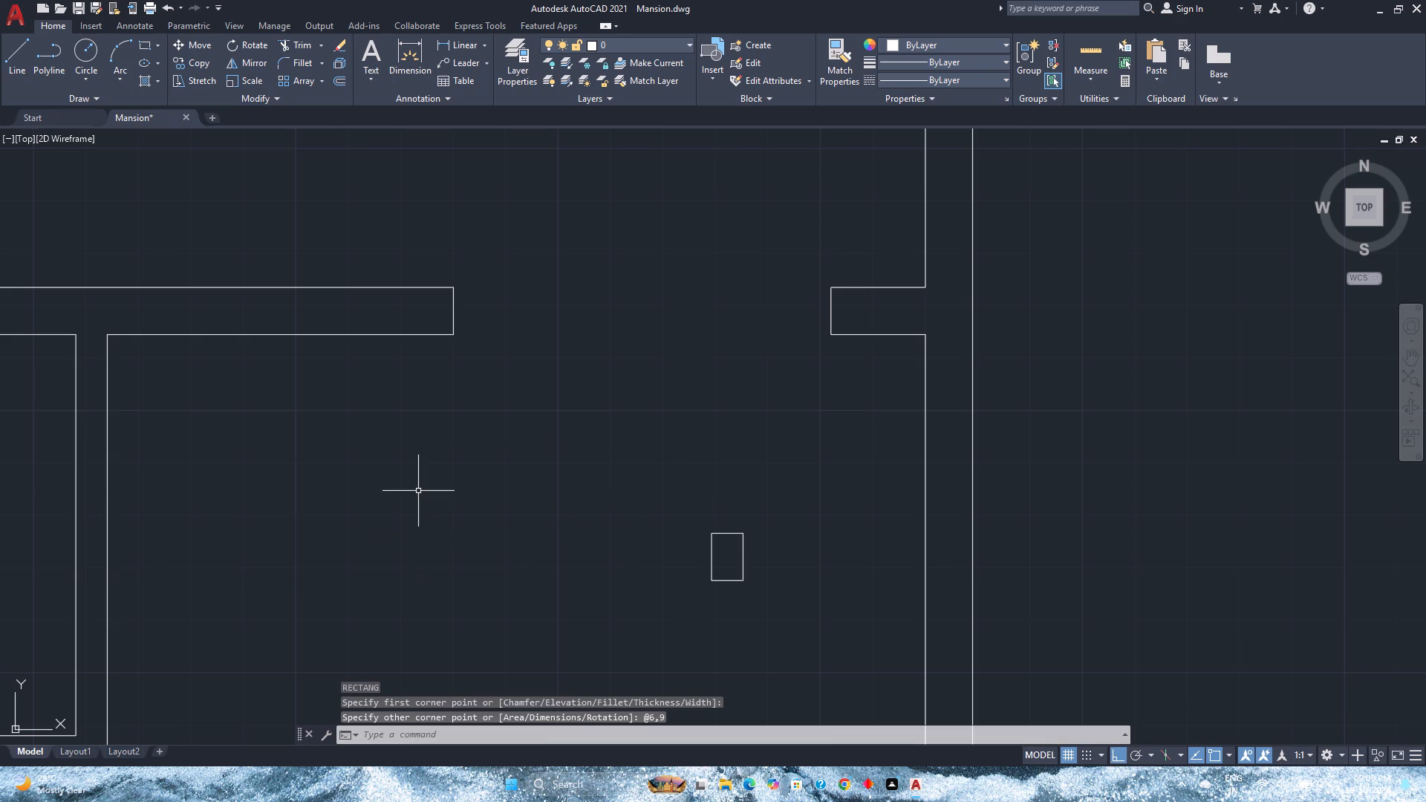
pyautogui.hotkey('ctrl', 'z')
# Draw a rectangle 6' wide and 9" high just south of the empty wall opening.
pyautogui.write('re')
pyautogui.press('c')
pyautogui.press('Return')
pyautogui.click(764, 567)
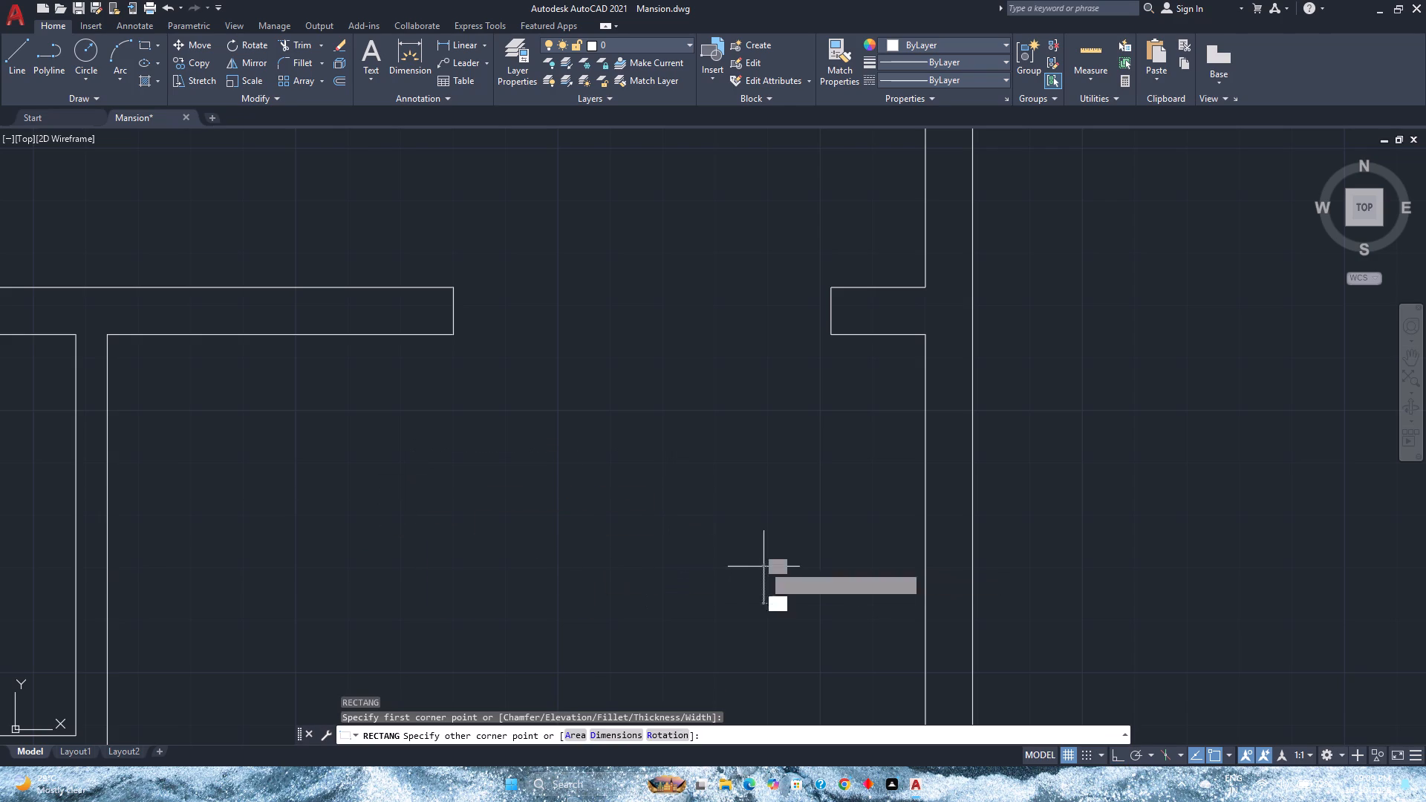
pyautogui.write("6',9")
pyautogui.press('Return')
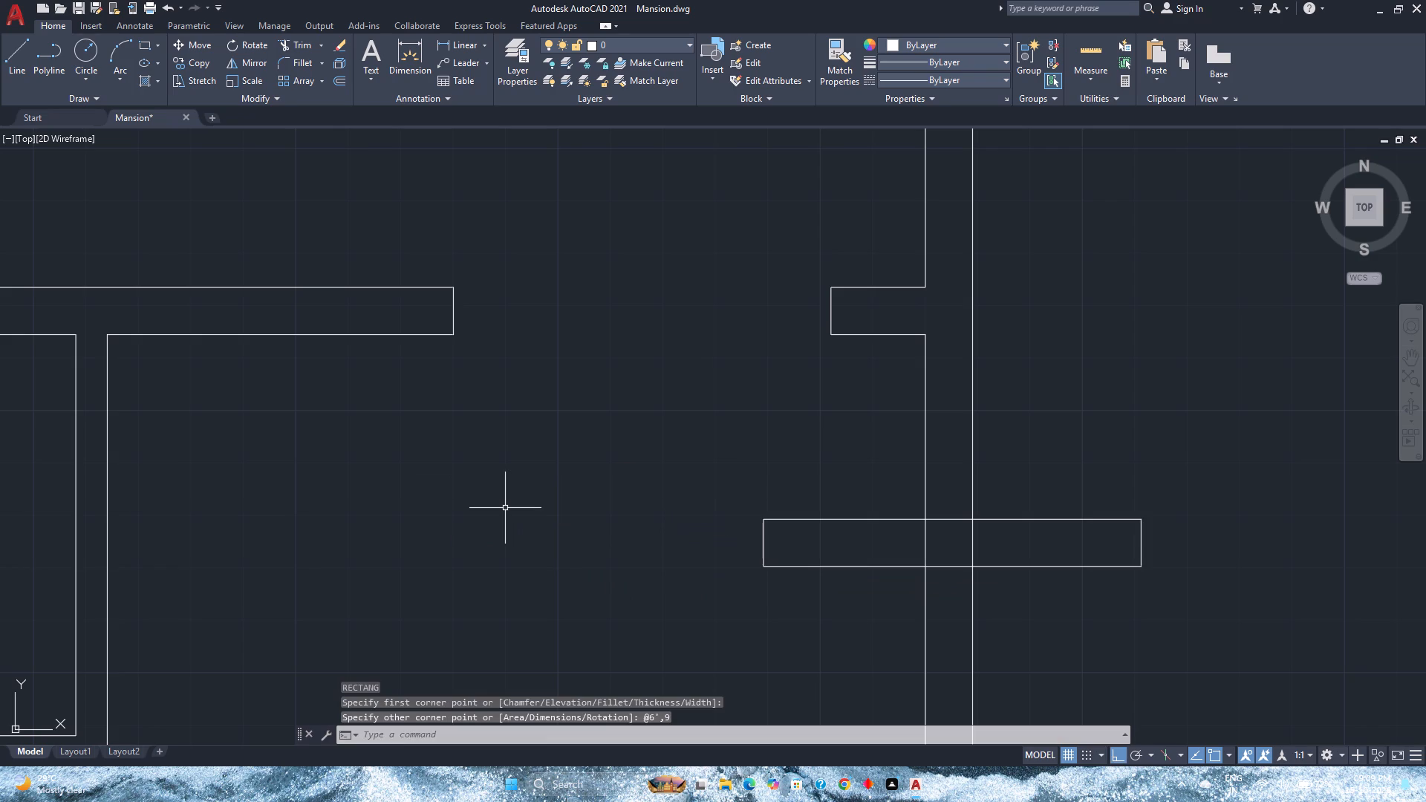
# Move the 6' by 9" rectangle horizontally off the east outer wall into the clear space south of the opening.
pyautogui.click(812, 527)
pyautogui.click(700, 521)
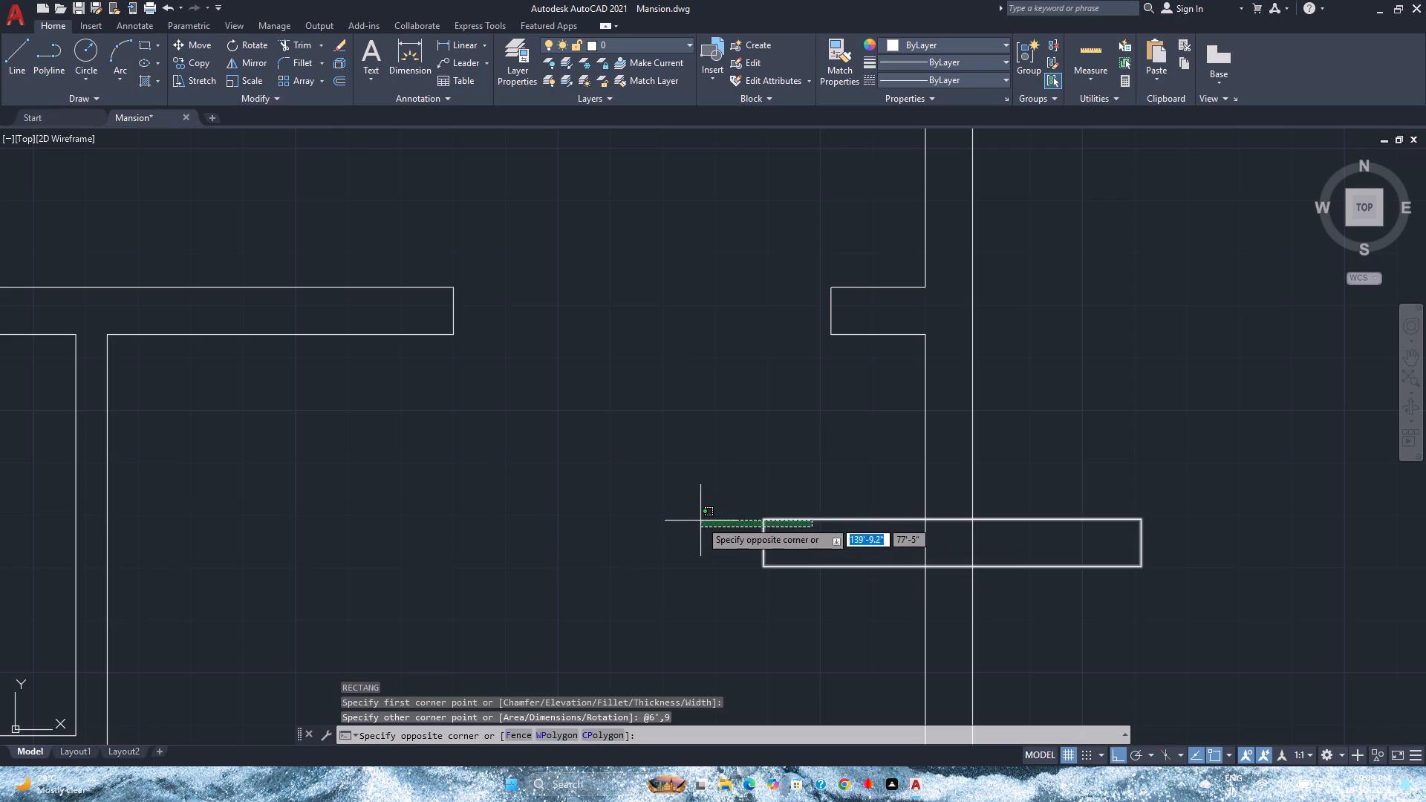
pyautogui.press('m')
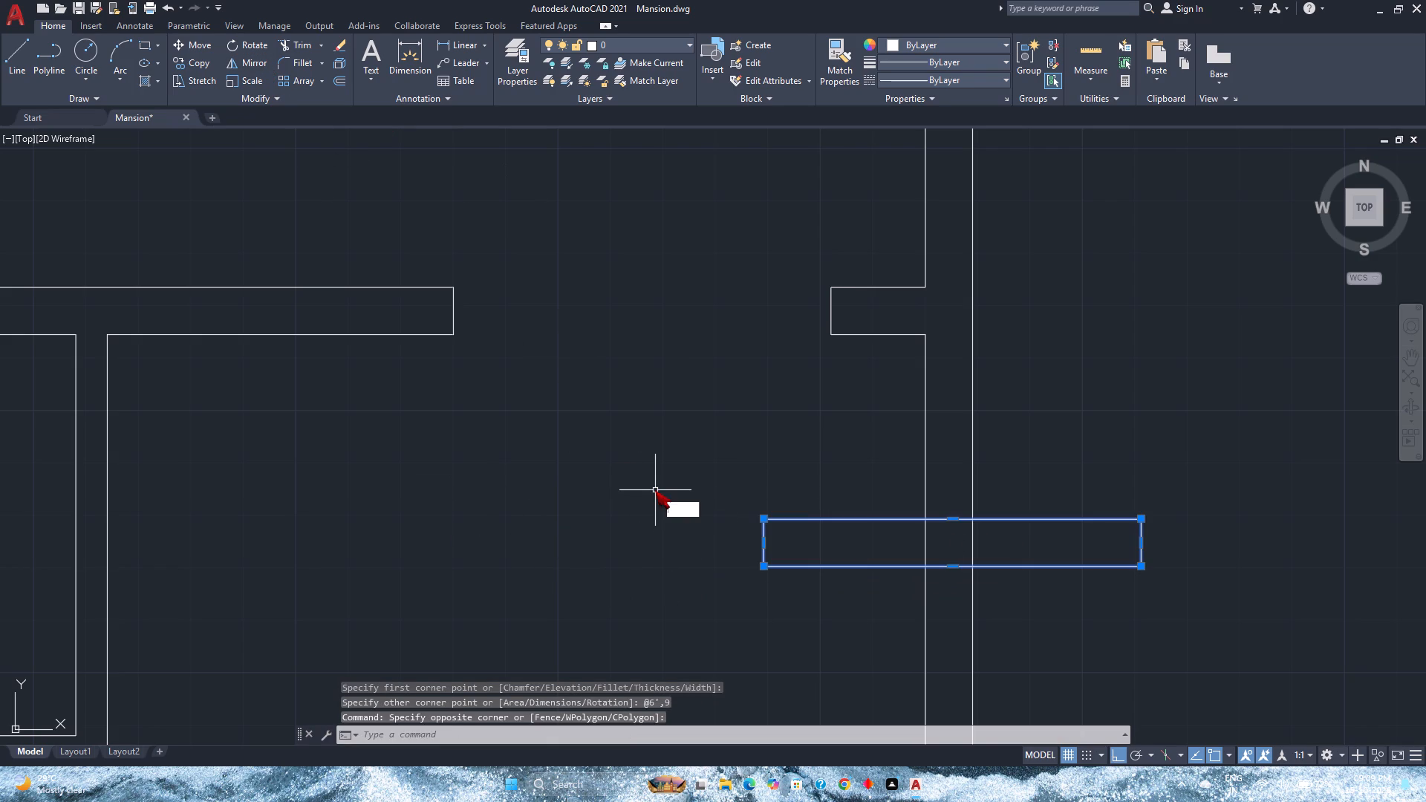
pyautogui.press('Return')
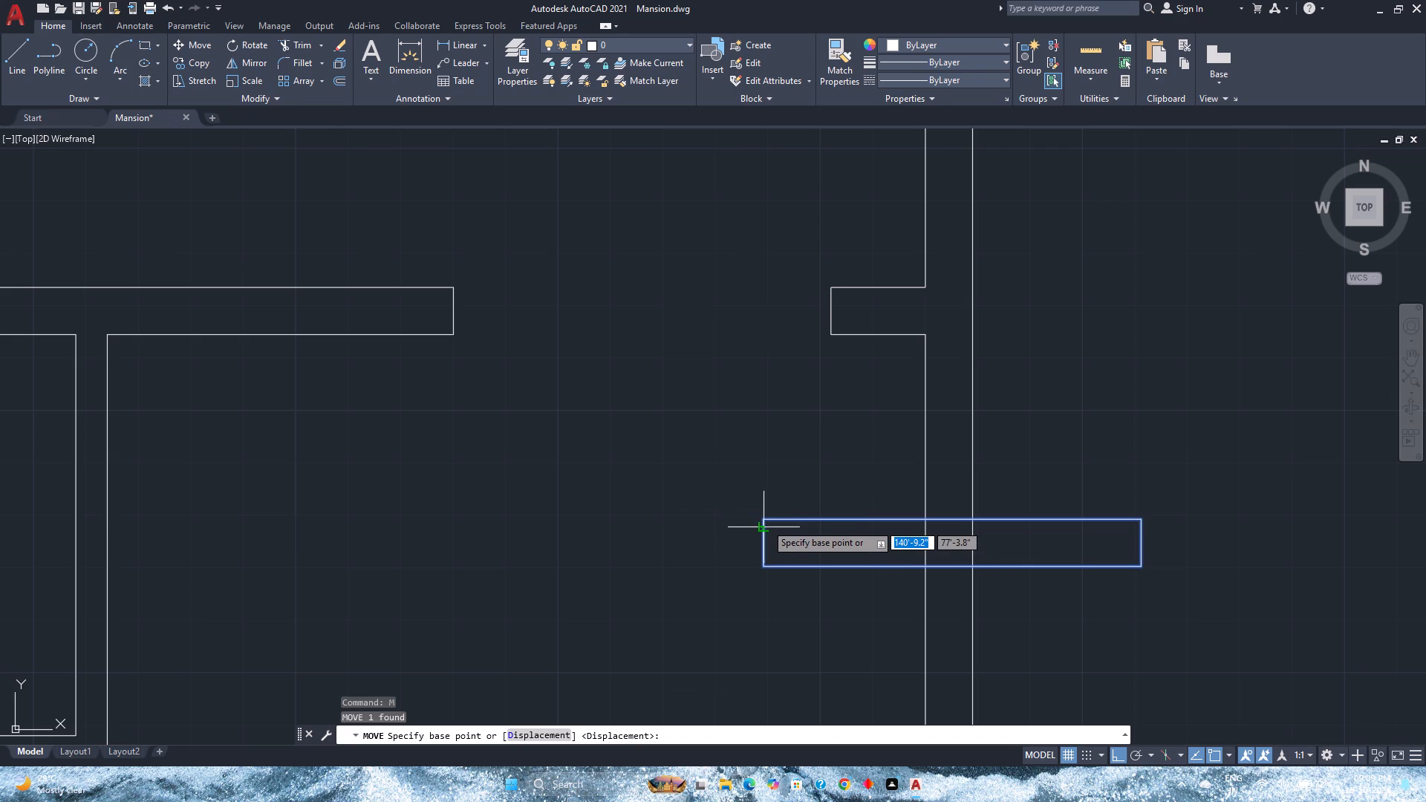
pyautogui.click(764, 516)
pyautogui.click(343, 512)
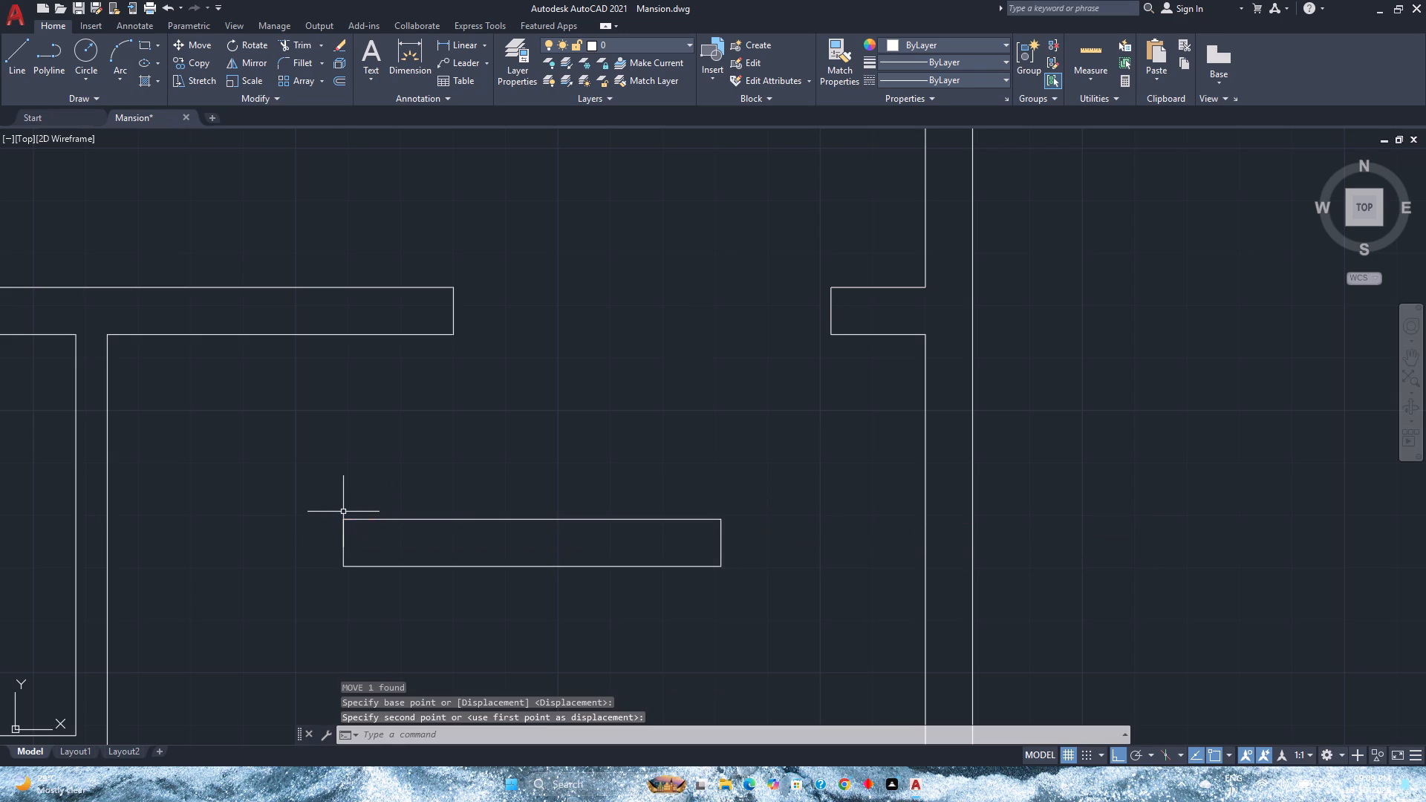
# Explode the 6' by 9" rectangle into separate lines.
pyautogui.click(486, 567)
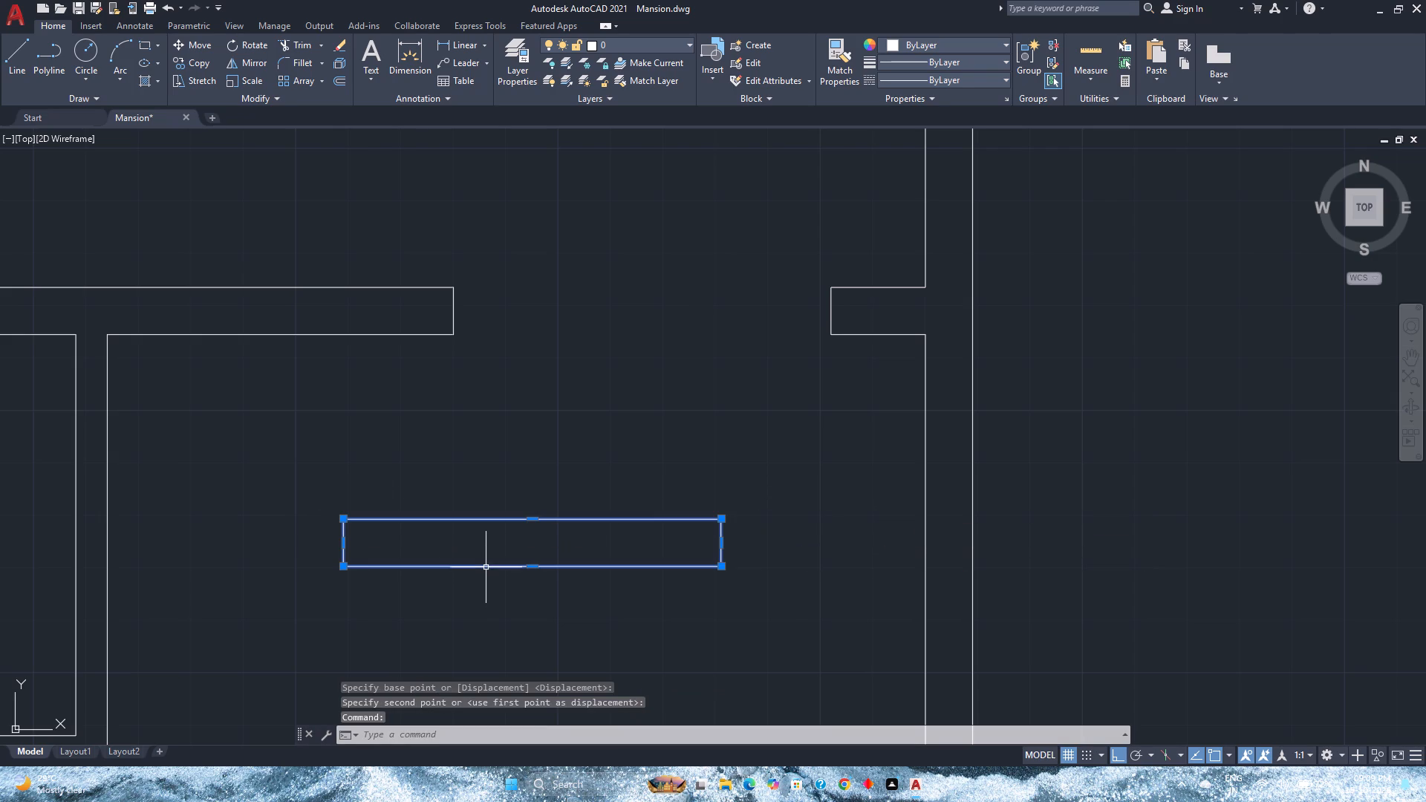
pyautogui.write('explo')
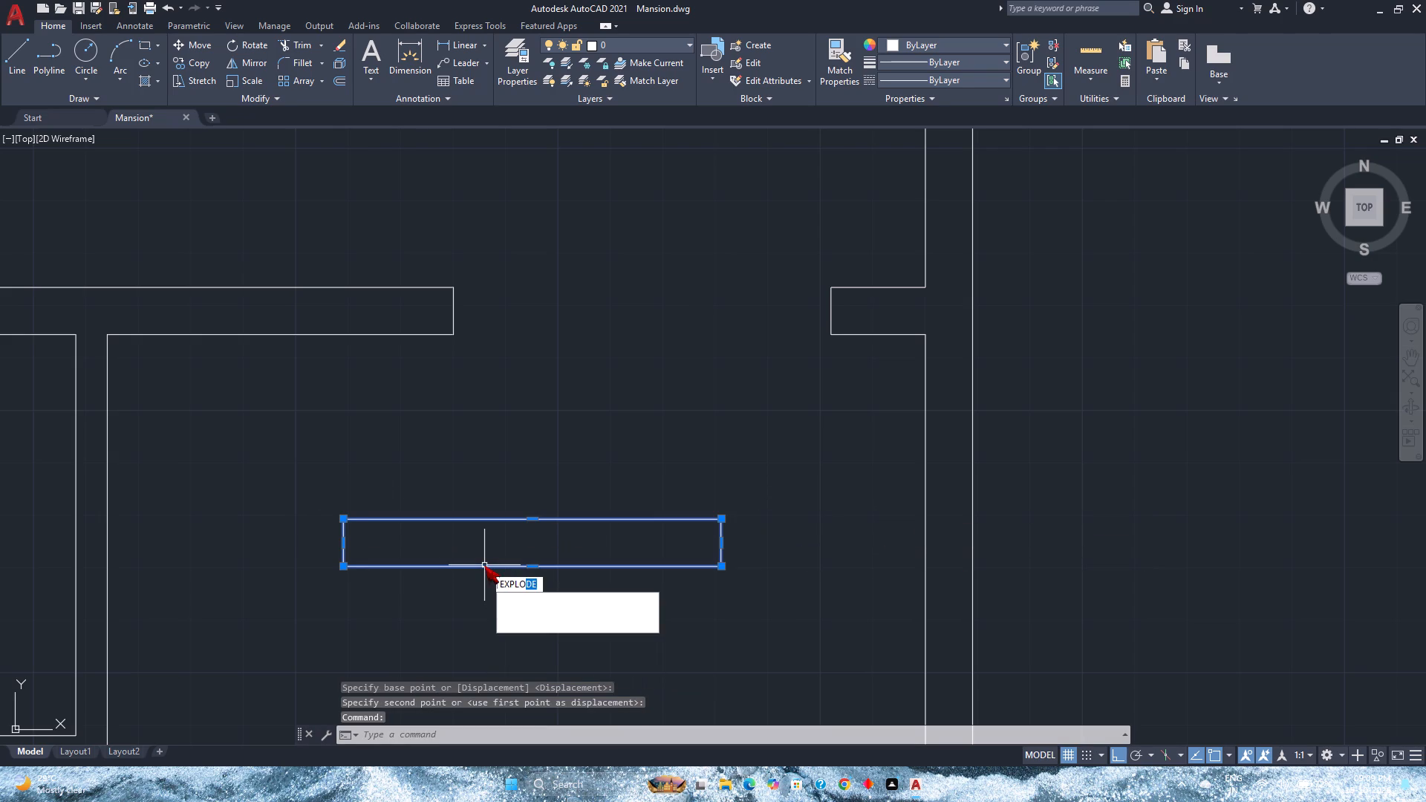
pyautogui.press('Return')
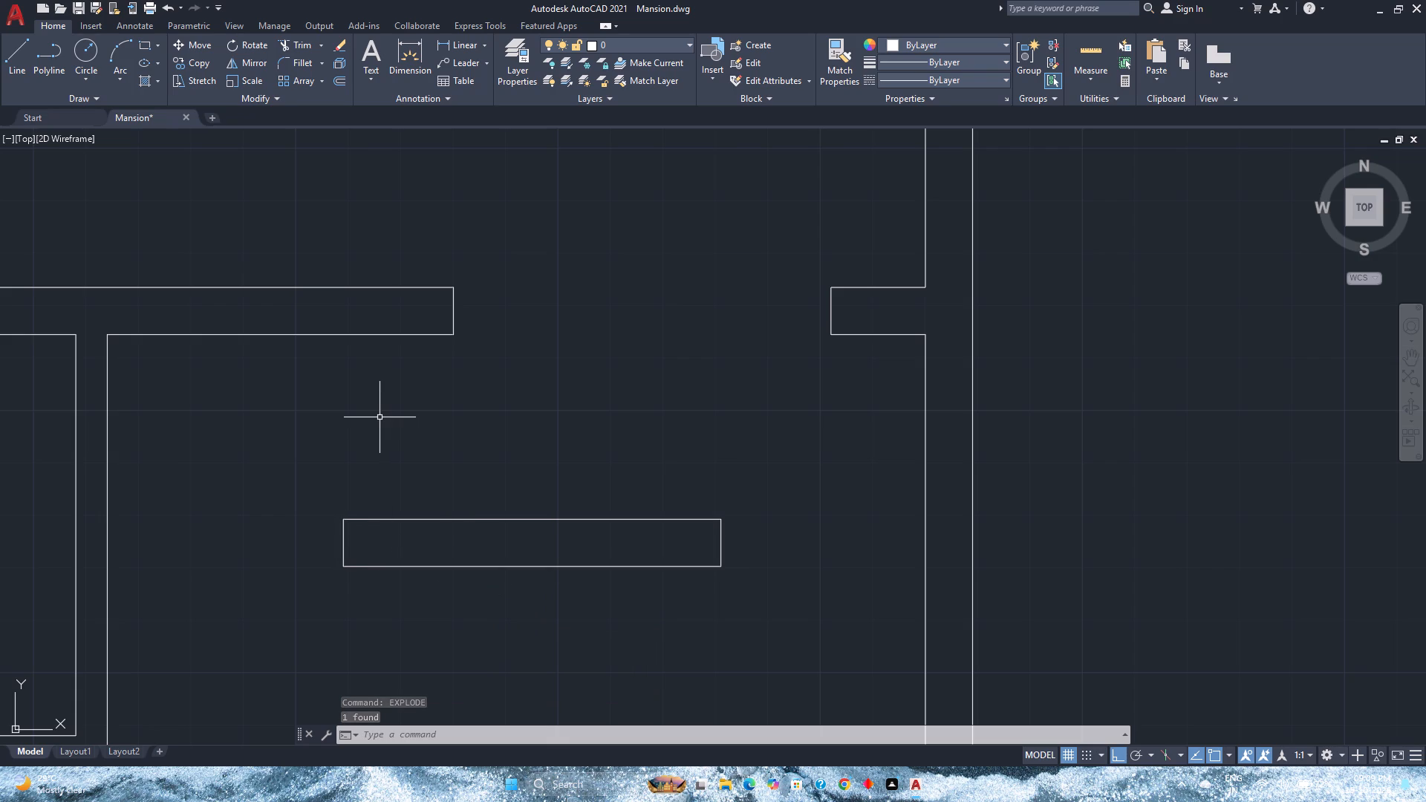
# Offset both short end lines of the exploded rectangle 2" inward and end the Offset command.
pyautogui.press('o')
pyautogui.press('Return')
pyautogui.press('2')
pyautogui.press('Return')
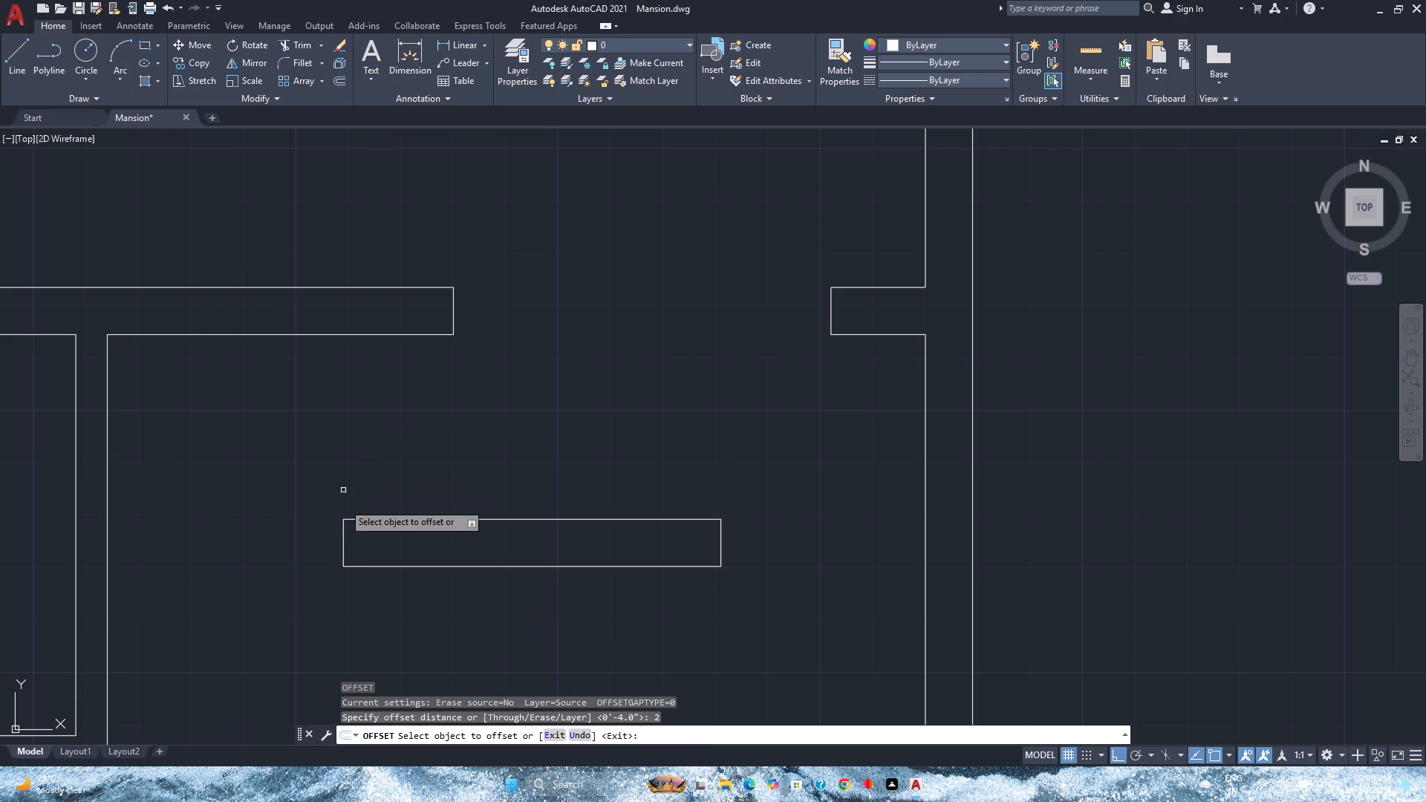
pyautogui.click(342, 541)
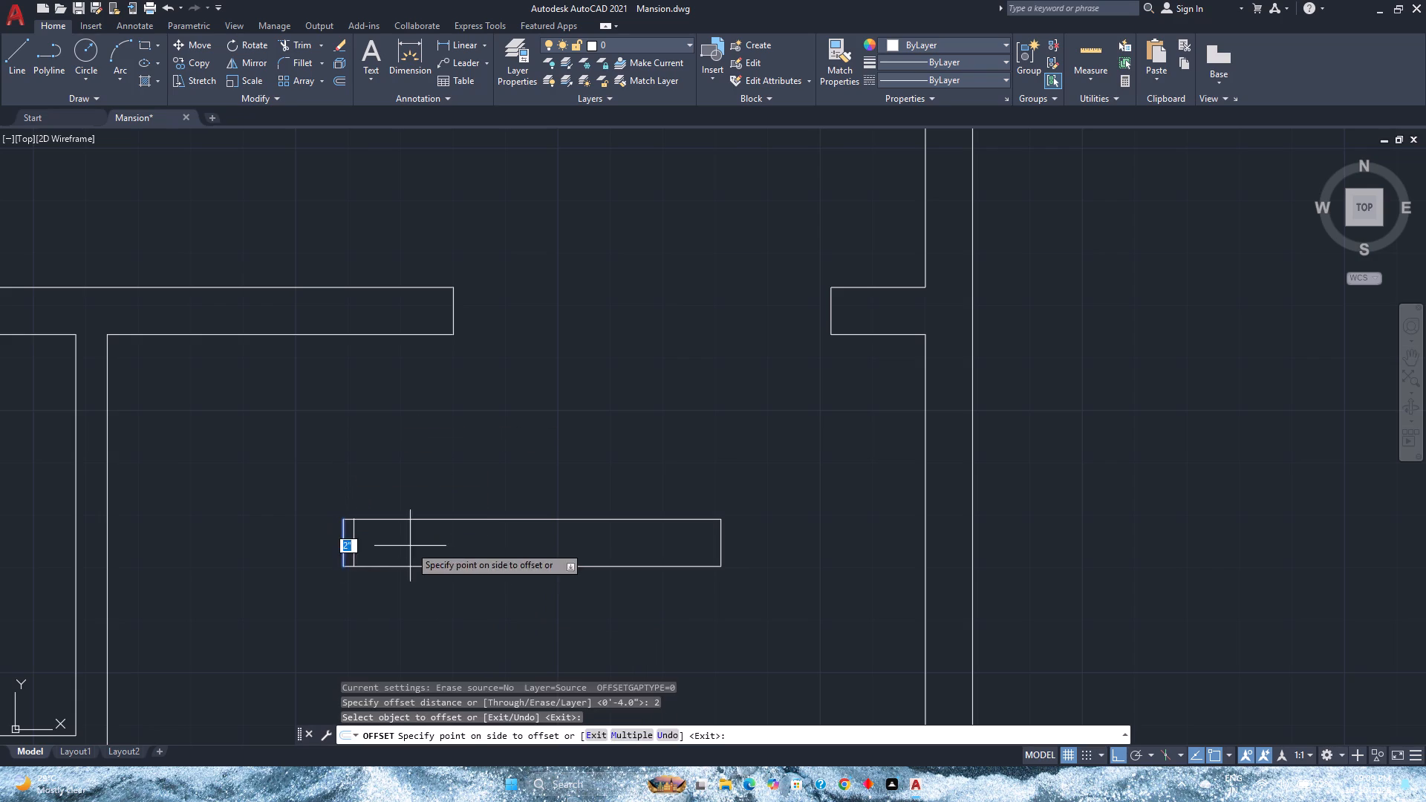
pyautogui.click(410, 546)
pyautogui.click(721, 542)
pyautogui.click(628, 540)
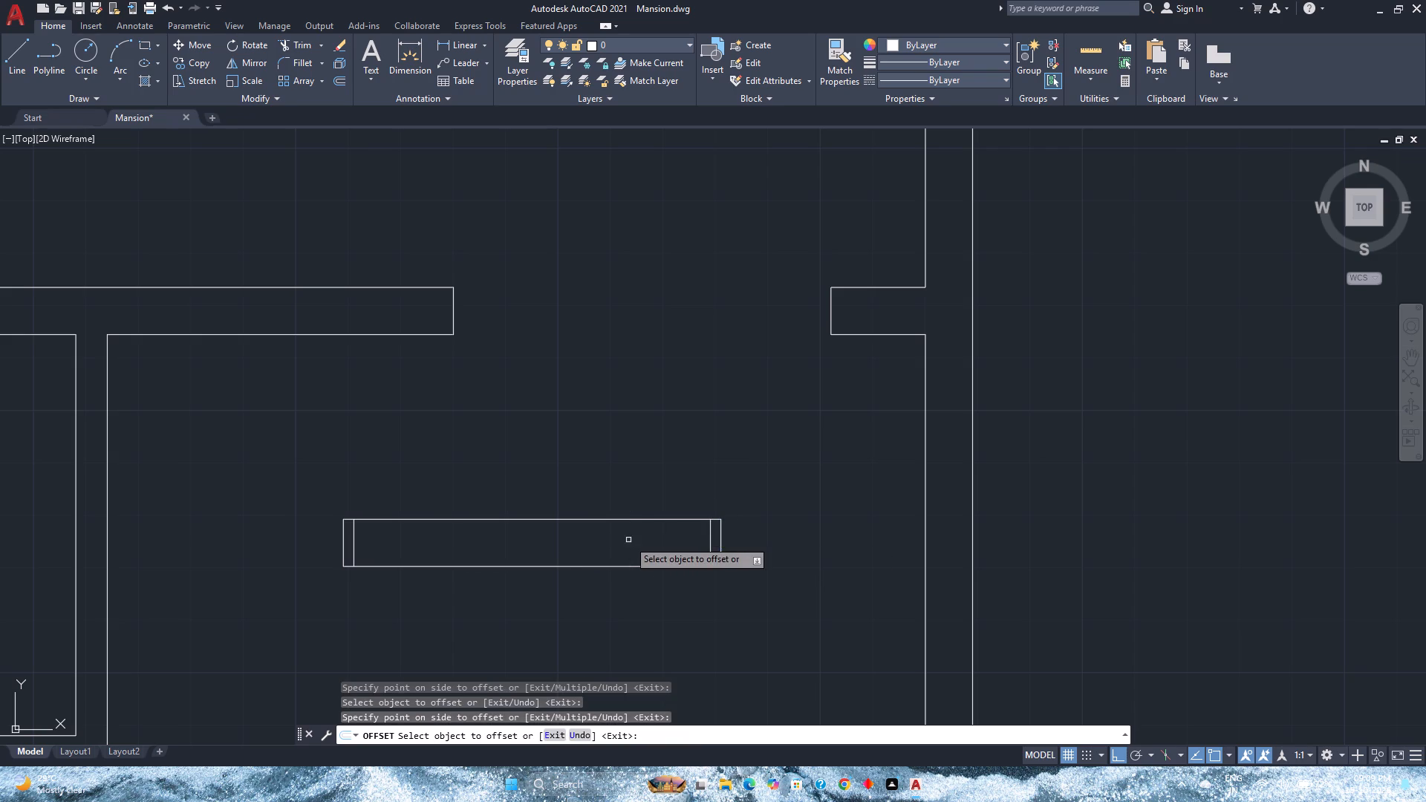
pyautogui.press('Escape')
# Draw a rectangle 2" wide and 3" high from the top end of the frame's west inner line.
pyautogui.write('rec')
pyautogui.press('Return')
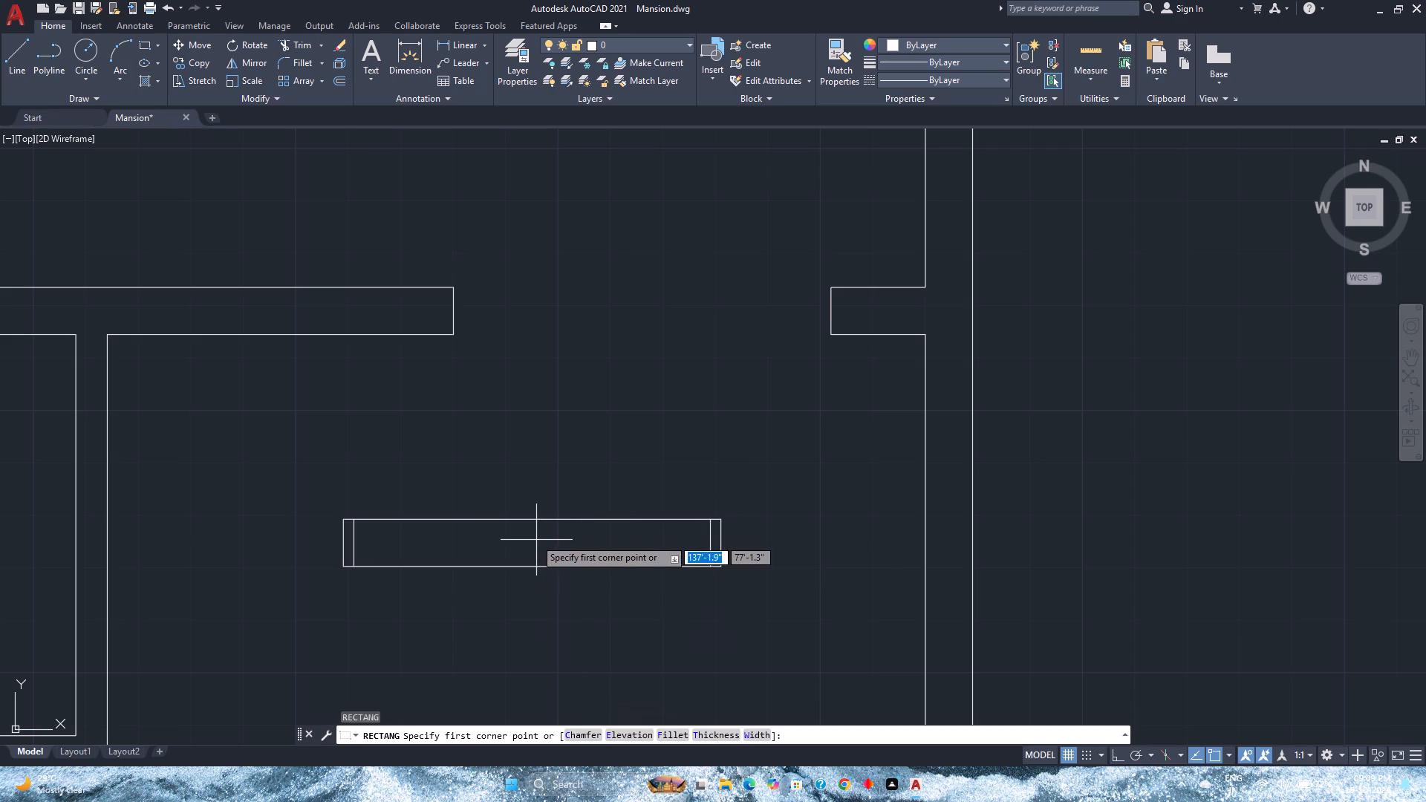
pyautogui.scroll(5, 371, 524)
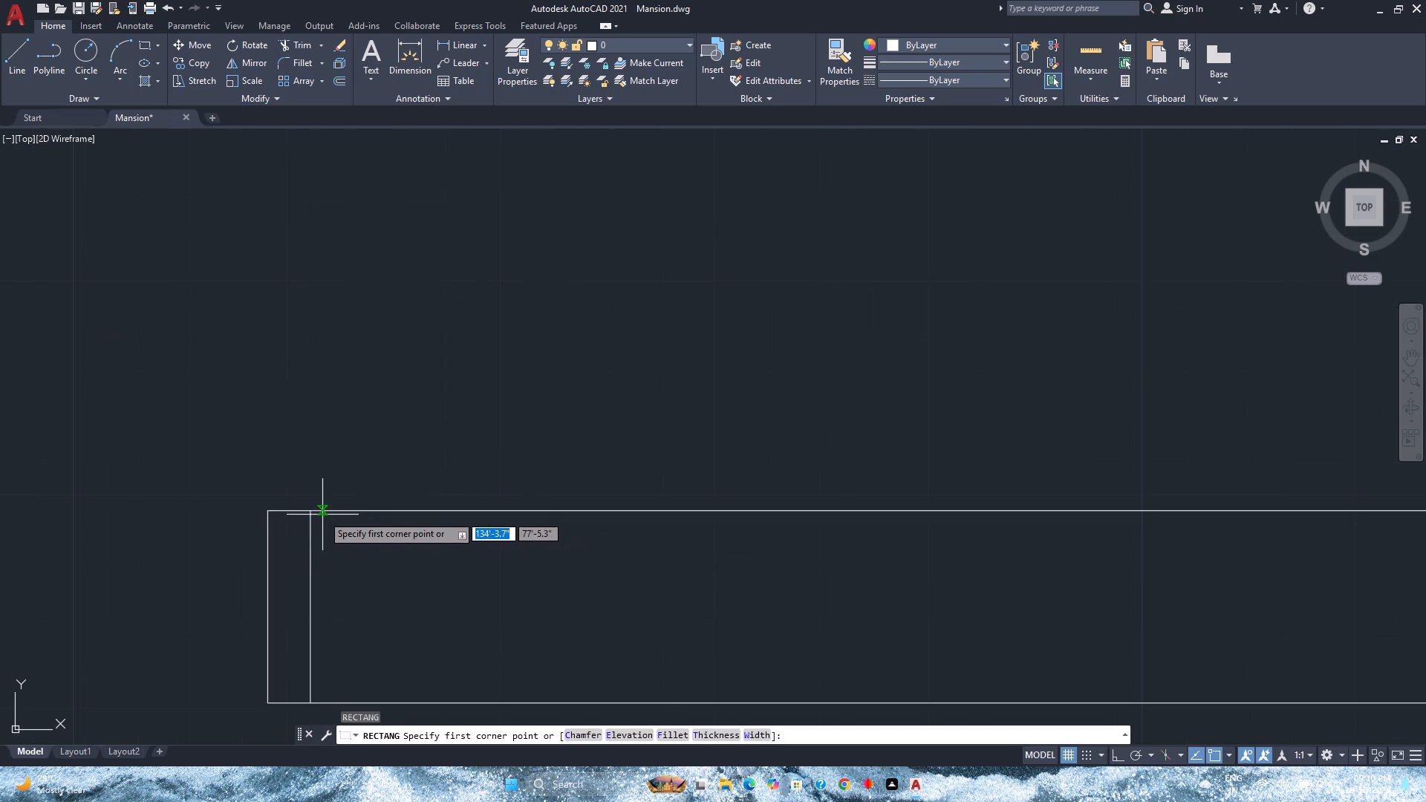
pyautogui.click(313, 512)
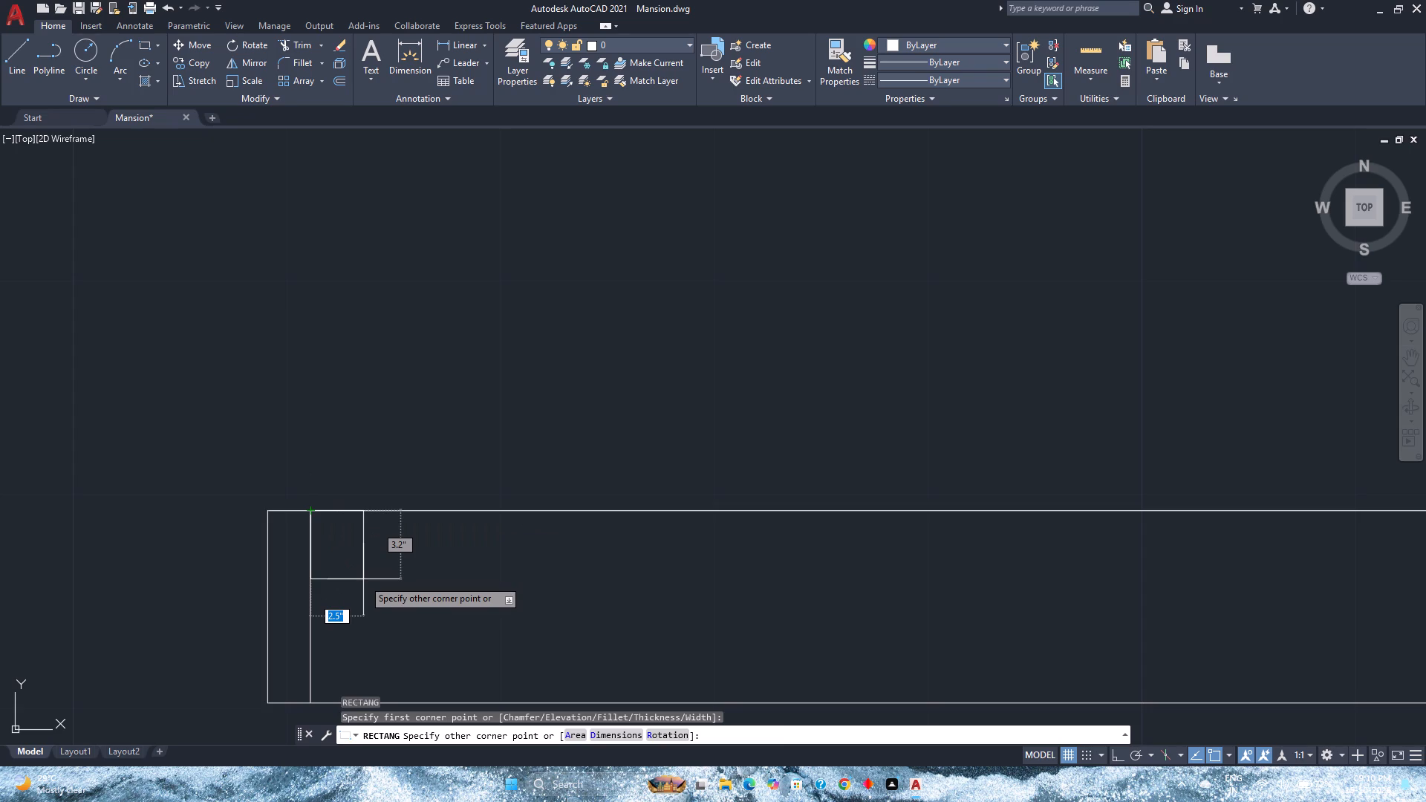
pyautogui.press('2')
pyautogui.press(',')
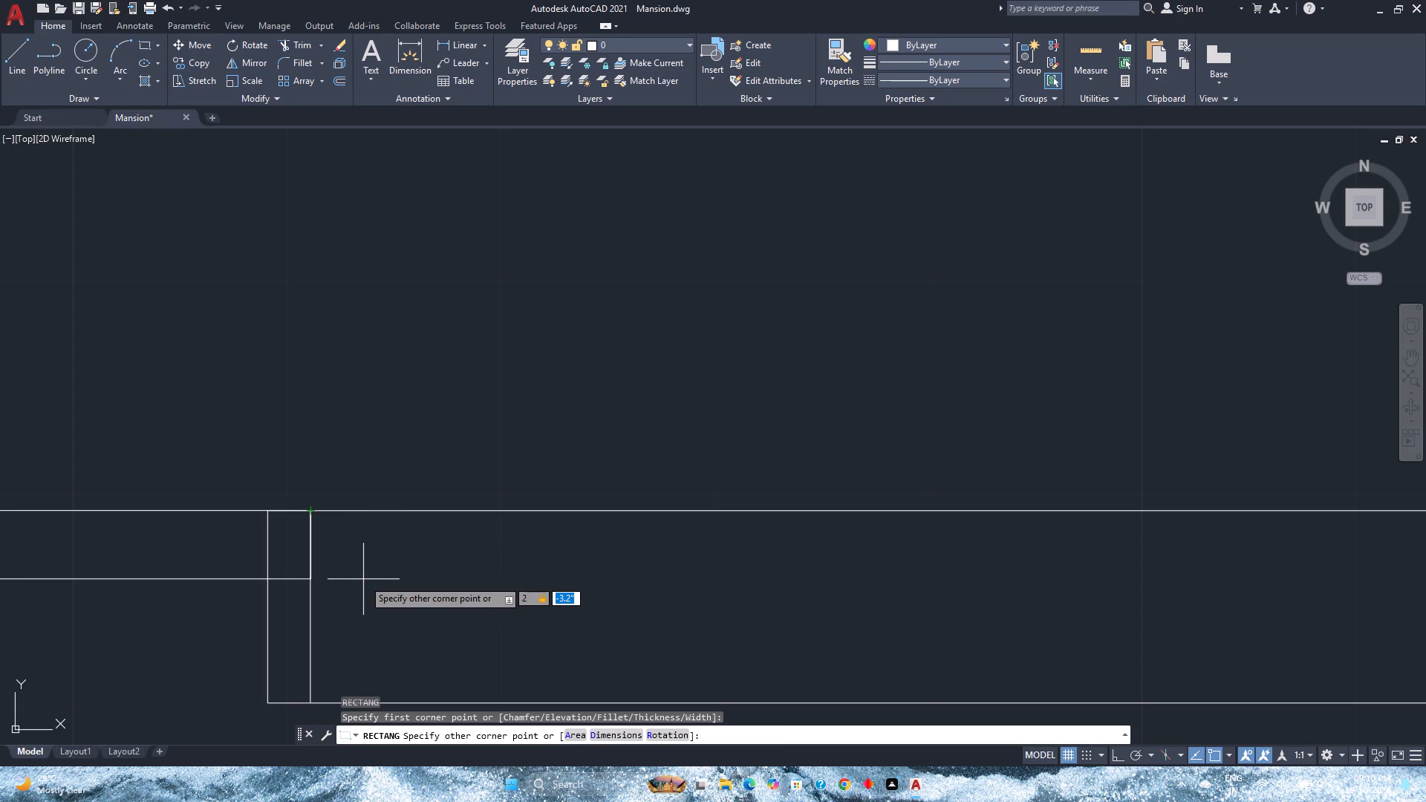
pyautogui.press('3')
pyautogui.press('Return')
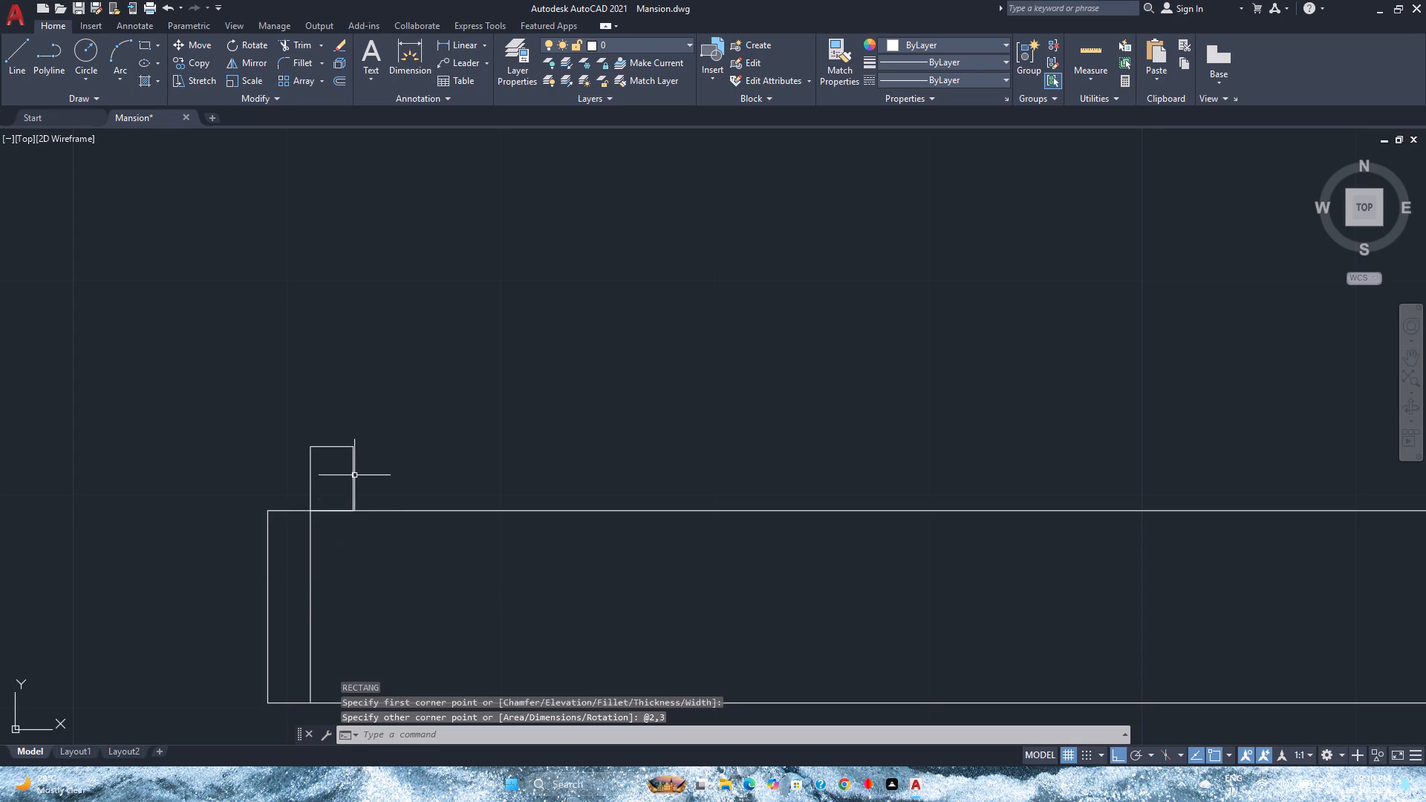
# Move the 2" by 3" rectangle down along the west inner line so it is centred on the frame's depth.
pyautogui.click(354, 474)
pyautogui.press('m')
pyautogui.press('Return')
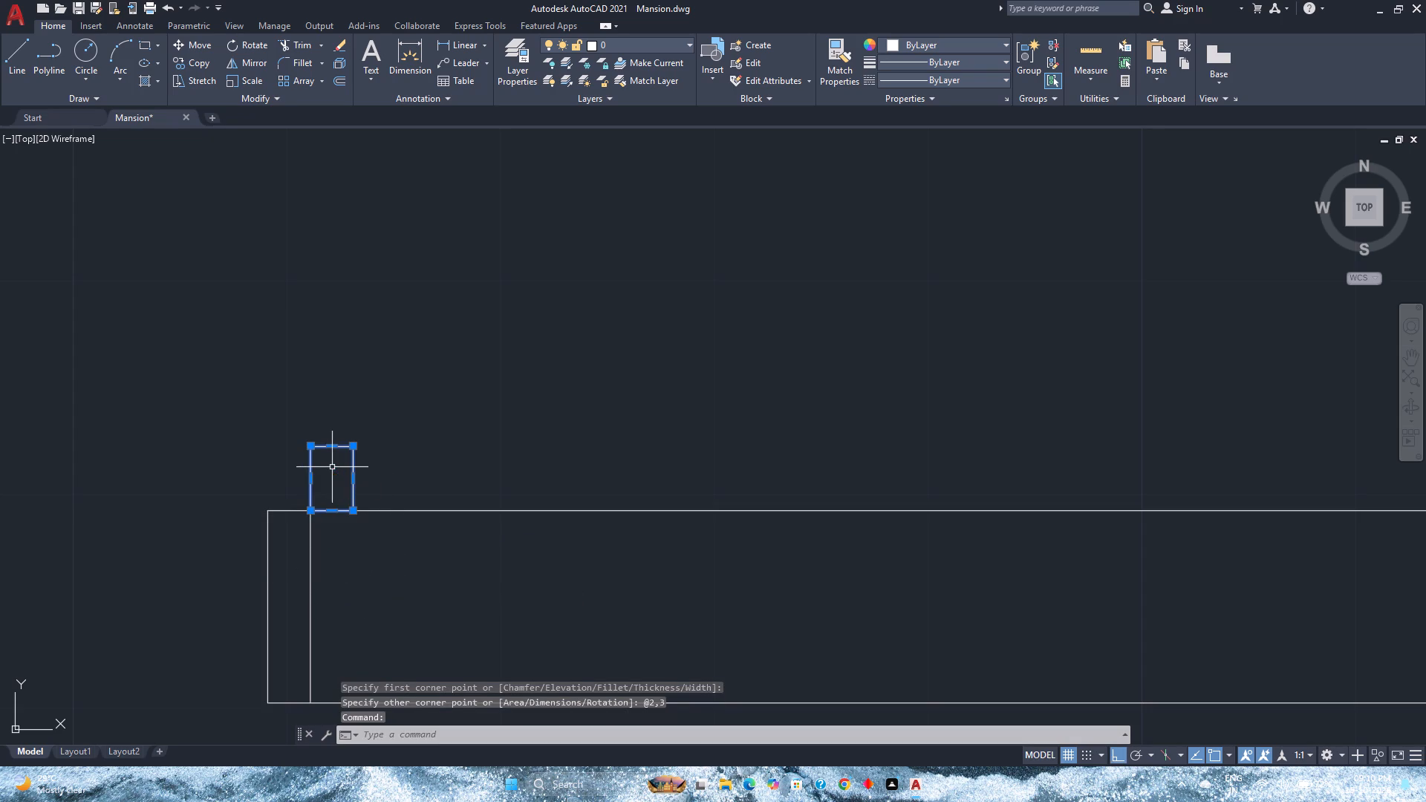
pyautogui.click(312, 483)
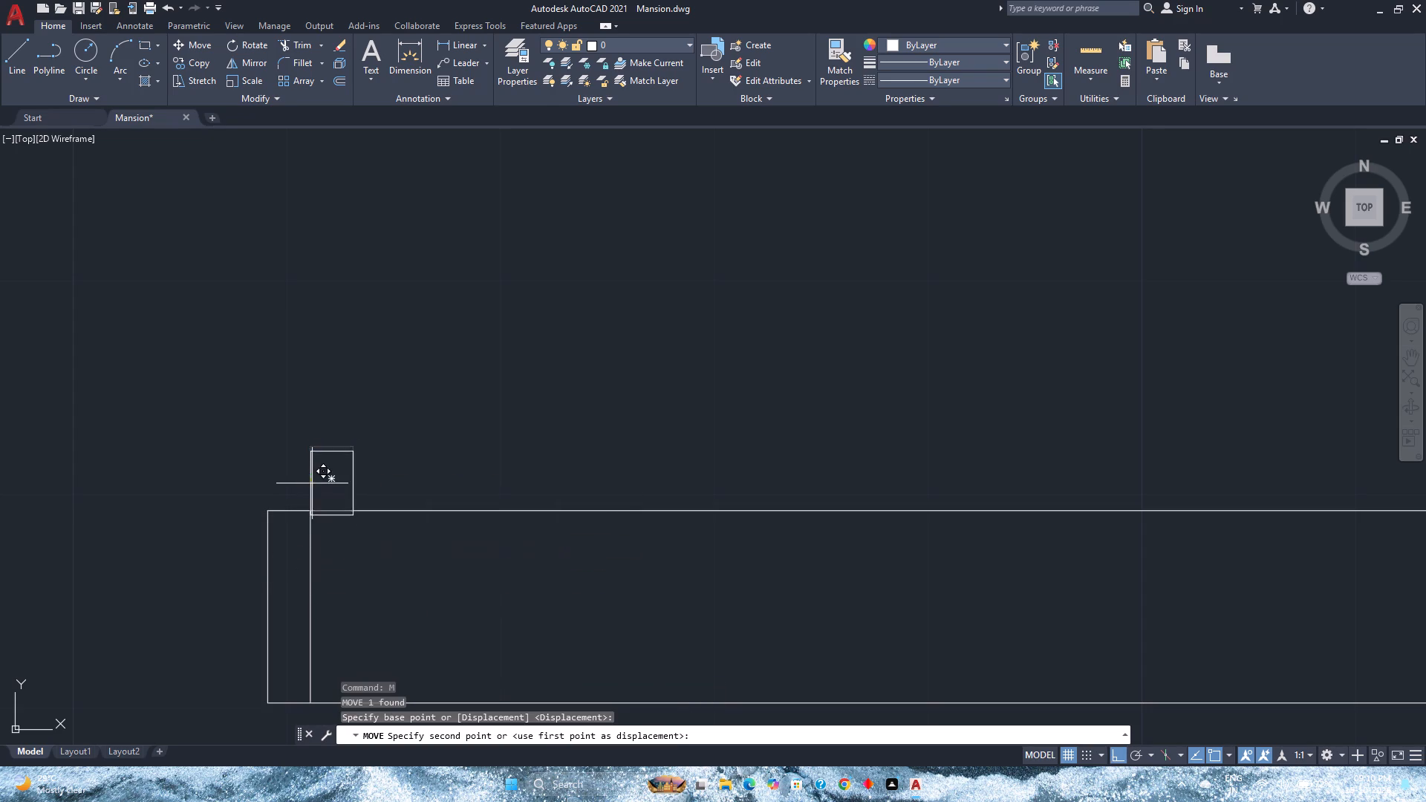
pyautogui.click(310, 604)
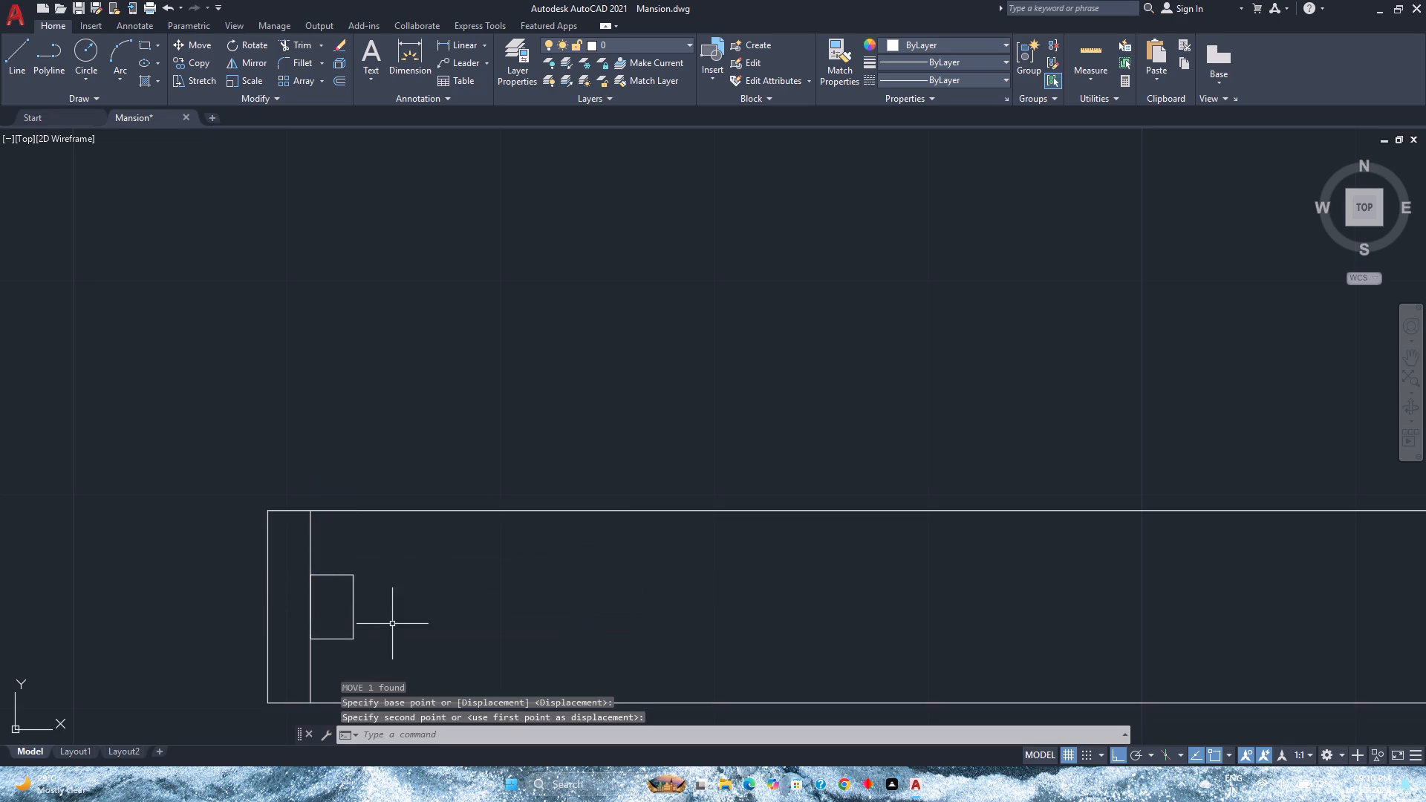
# Stretch the small rectangle's east edge 1" west to the rectangle's centre and clear the selection.
pyautogui.scroll(-2, 420, 630)
pyautogui.moveTo(420, 630); pyautogui.dragTo(400, 601, button='middle')
pyautogui.click(374, 596)
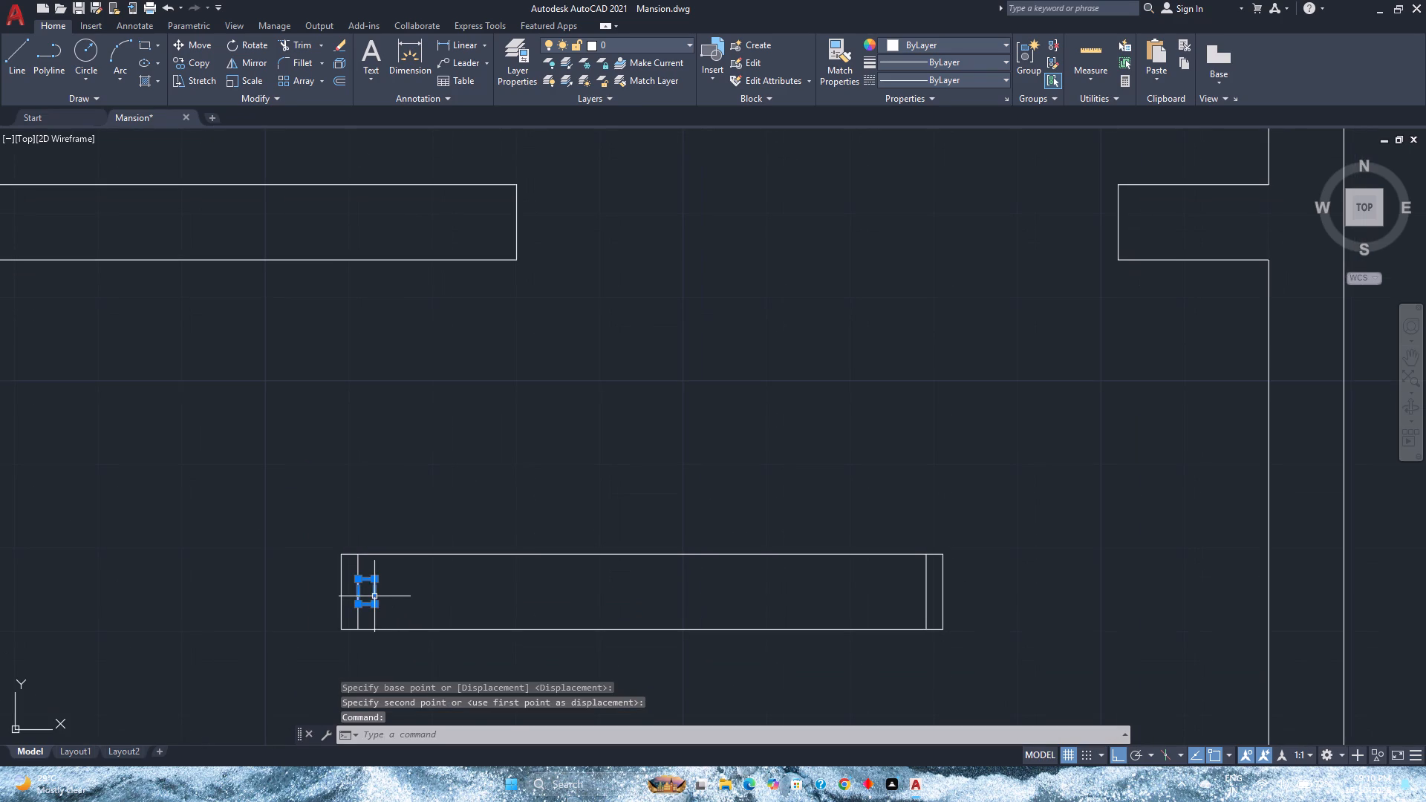
pyautogui.scroll(3, 374, 596)
pyautogui.click(372, 582)
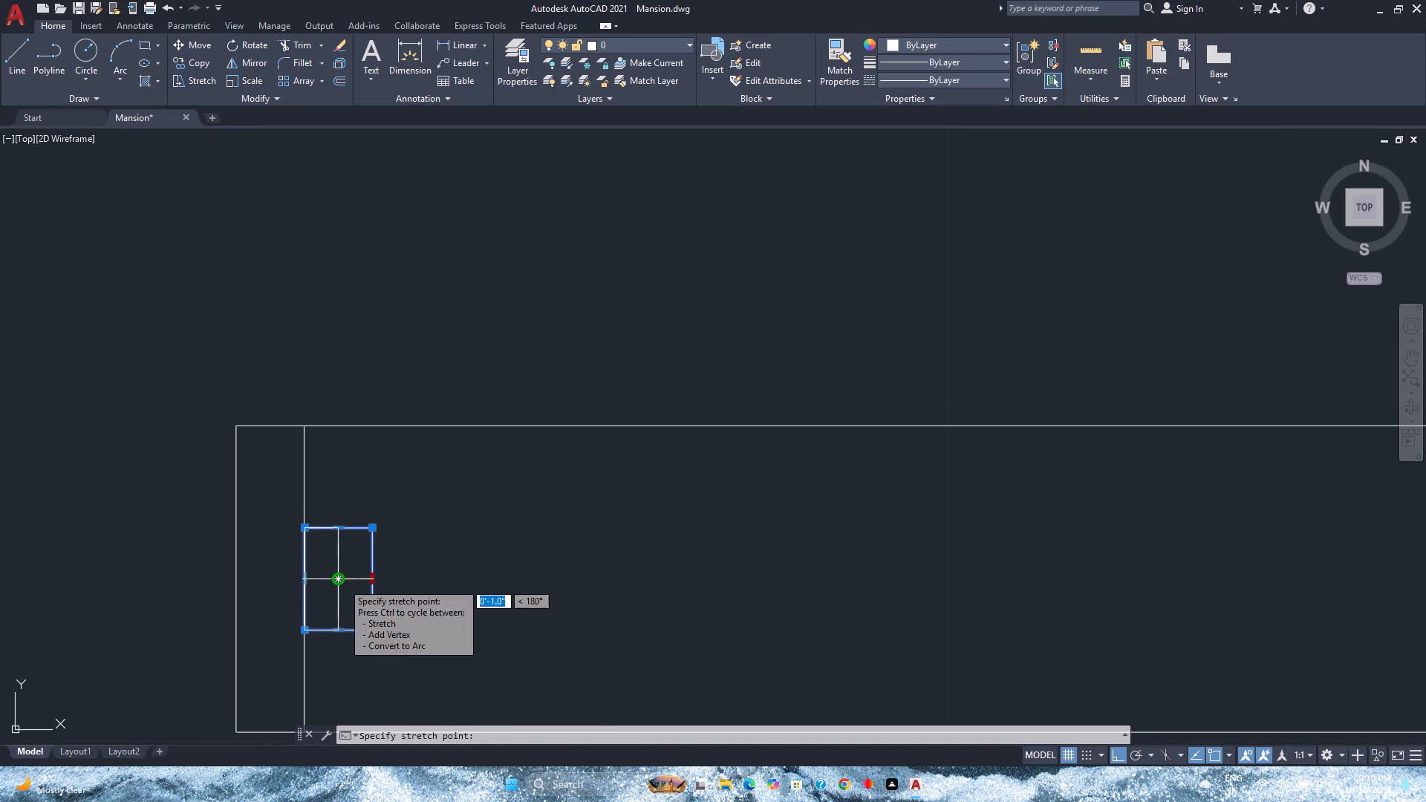
pyautogui.click(342, 582)
pyautogui.press('Escape')
pyautogui.scroll(-3, 344, 584)
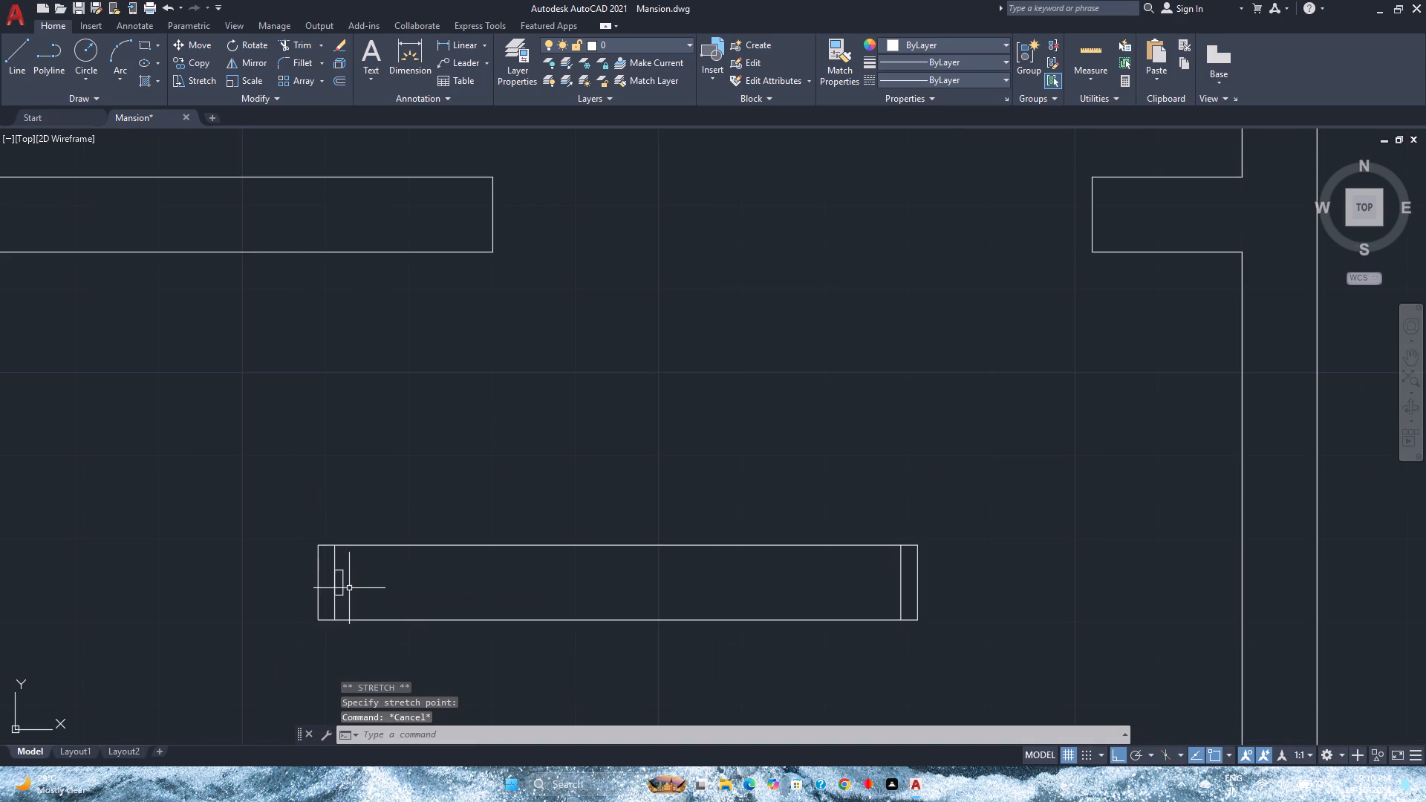
# Draw a door leaf rectangle 2'6" long and 1" thick in the clear space just north of the door frame.
pyautogui.write('rec')
pyautogui.press('Return')
pyautogui.click(709, 489)
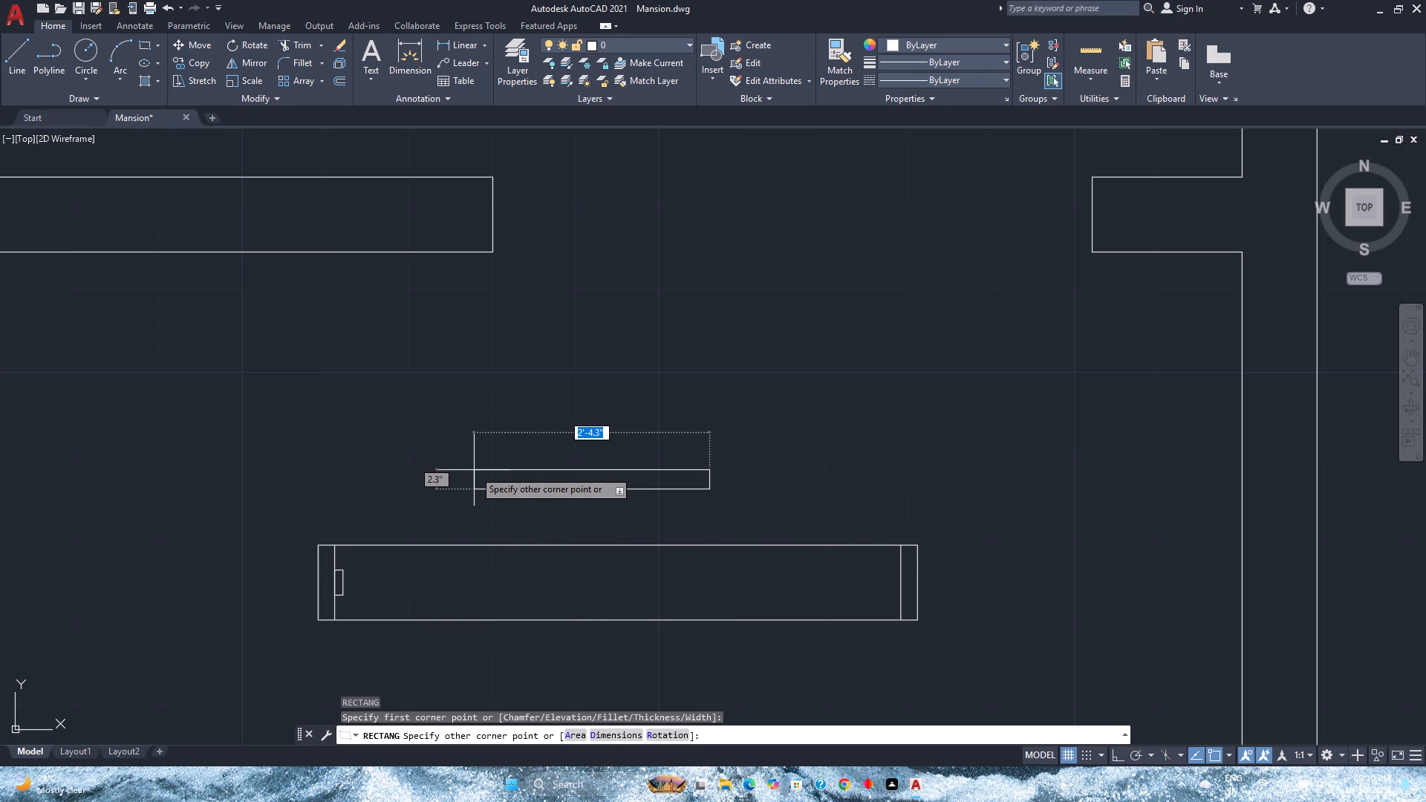
pyautogui.press('2')
pyautogui.press("'")
pyautogui.press('6')
pyautogui.write('",1')
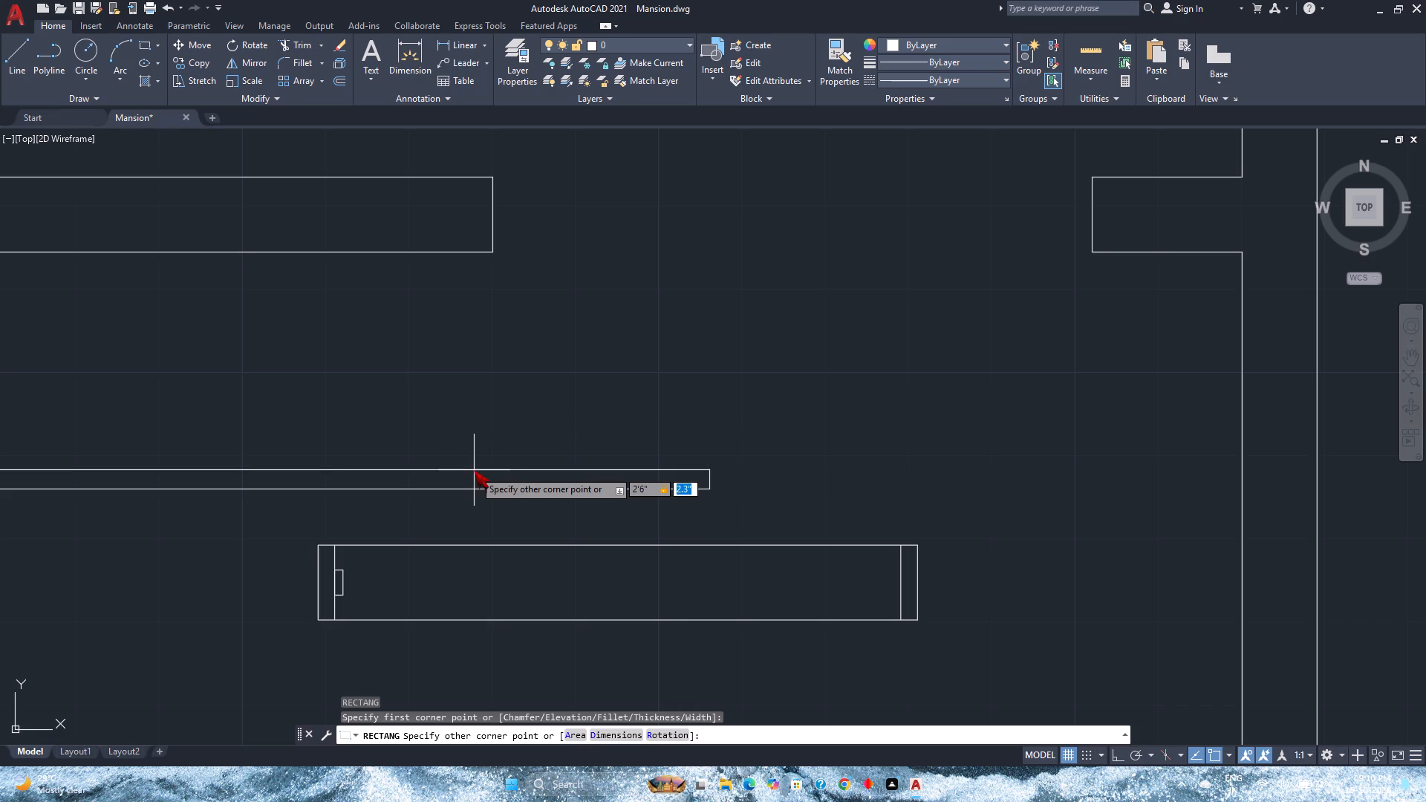
pyautogui.press('Return')
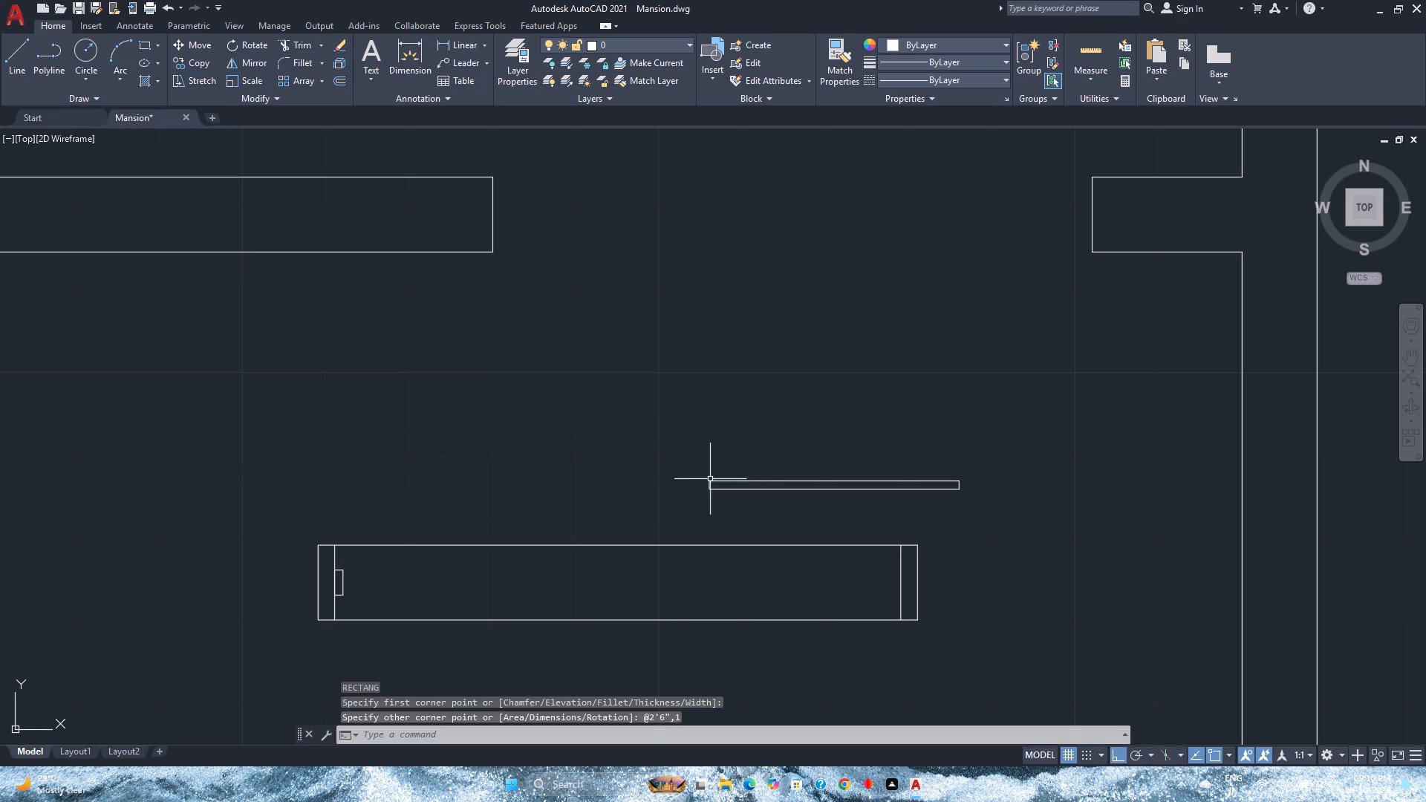
# Move the door leaf so its west end's midpoint meets the midpoint of the small jamb rectangle's east edge.
pyautogui.click(735, 483)
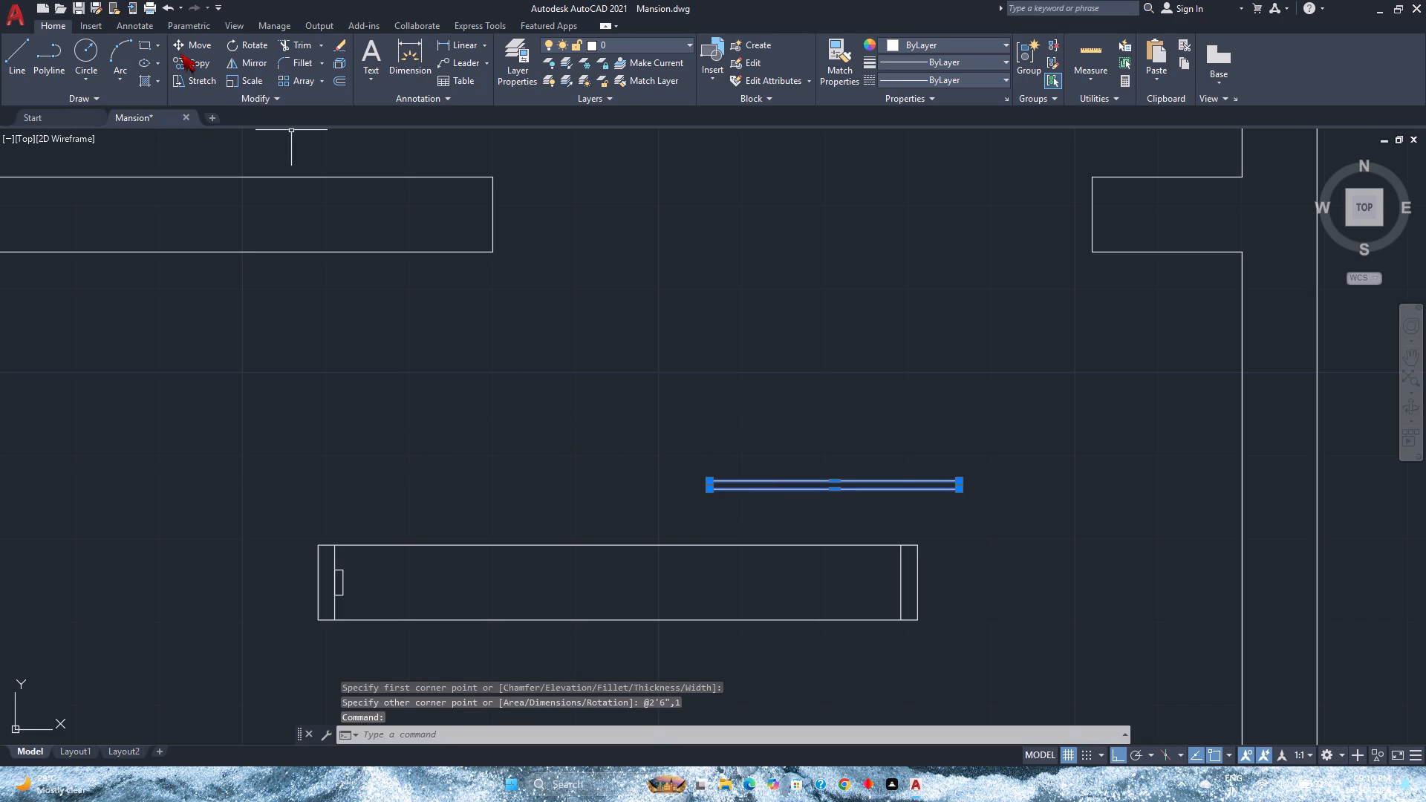
pyautogui.click(187, 39)
pyautogui.scroll(5, 732, 495)
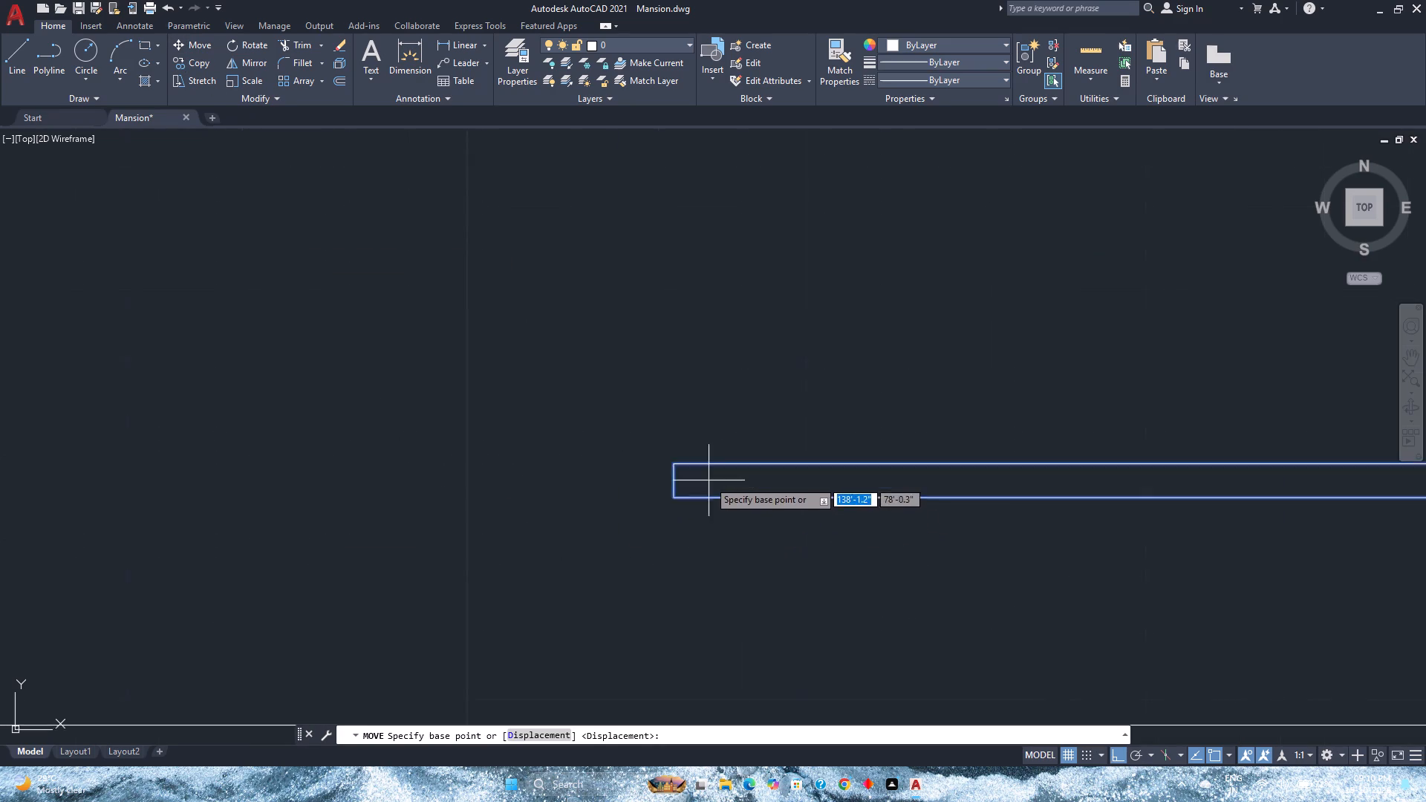
pyautogui.scroll(3, 706, 478)
pyautogui.click(625, 489)
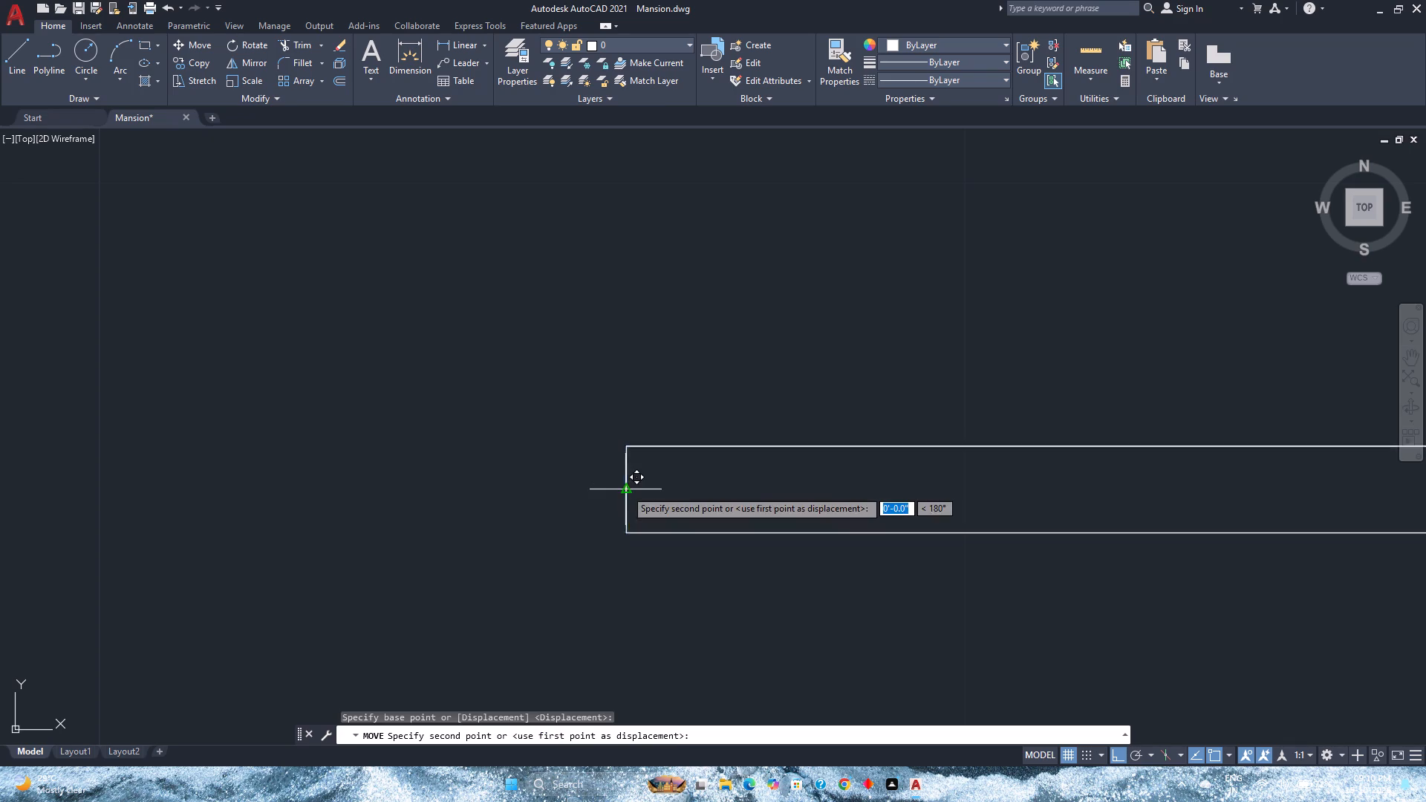
pyautogui.scroll(-9, 626, 489)
pyautogui.scroll(2, 498, 526)
pyautogui.scroll(2, 563, 508)
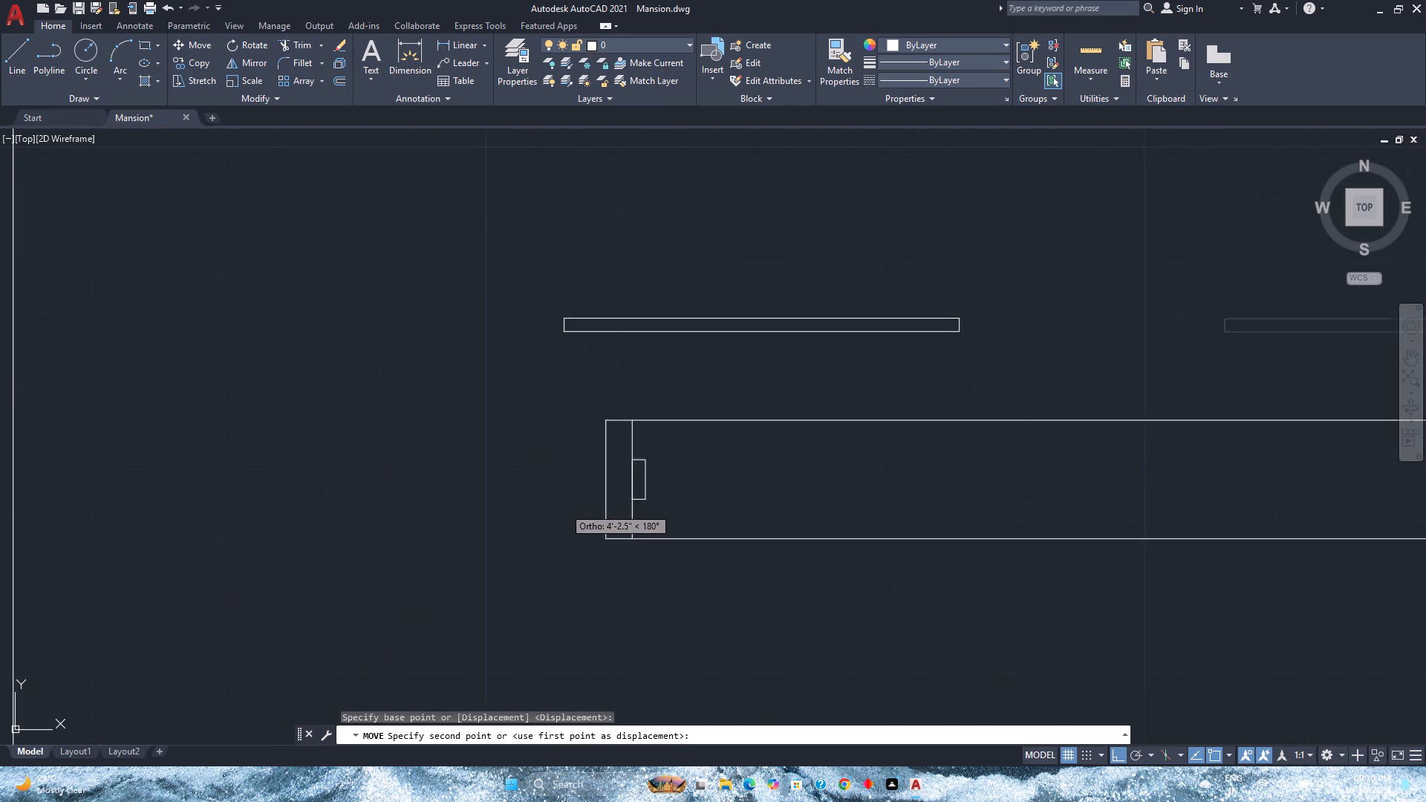
pyautogui.scroll(2, 564, 507)
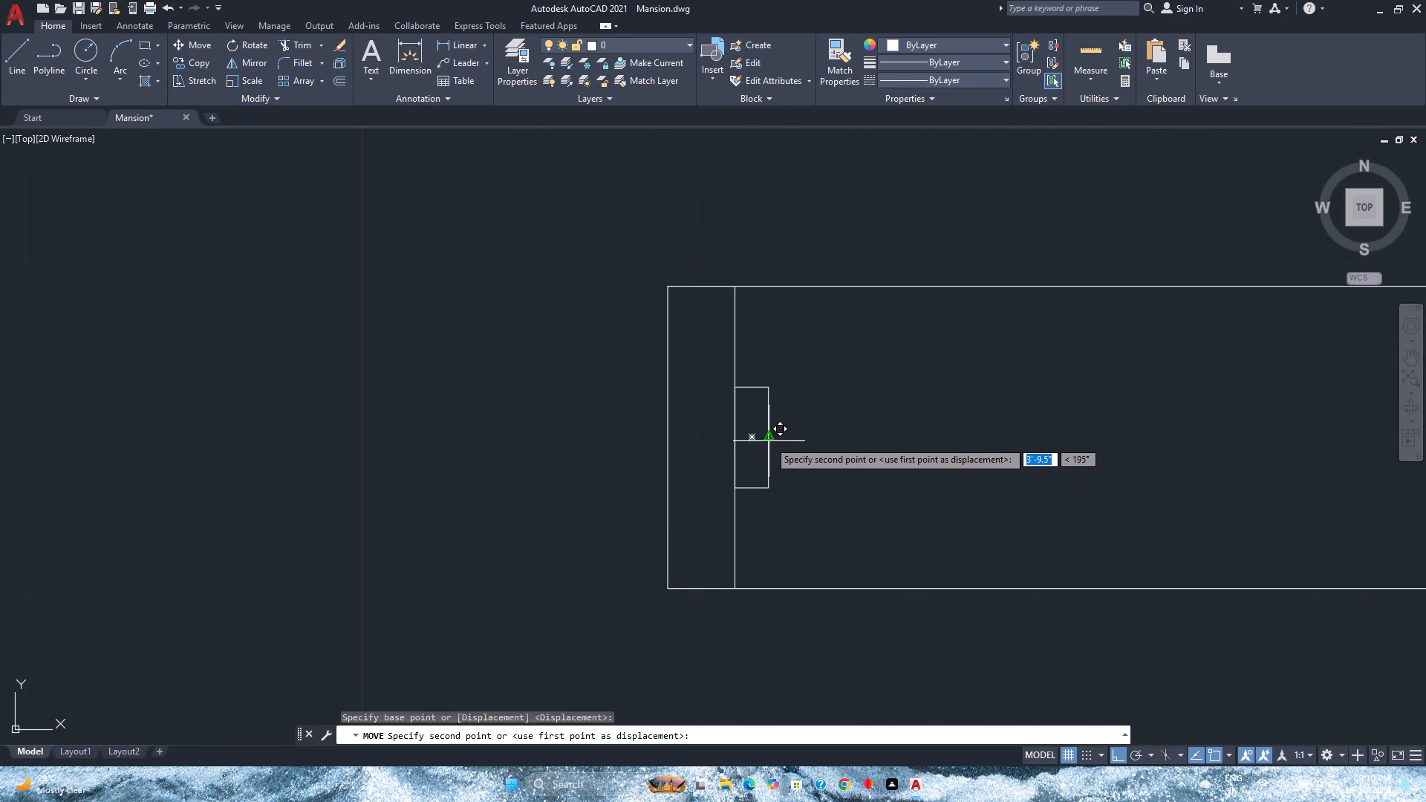
pyautogui.click(769, 438)
# Mirror the door leaf and small jamb rectangle about the frame's vertical centre line, keeping the originals.
pyautogui.scroll(-3, 769, 438)
pyautogui.click(794, 471)
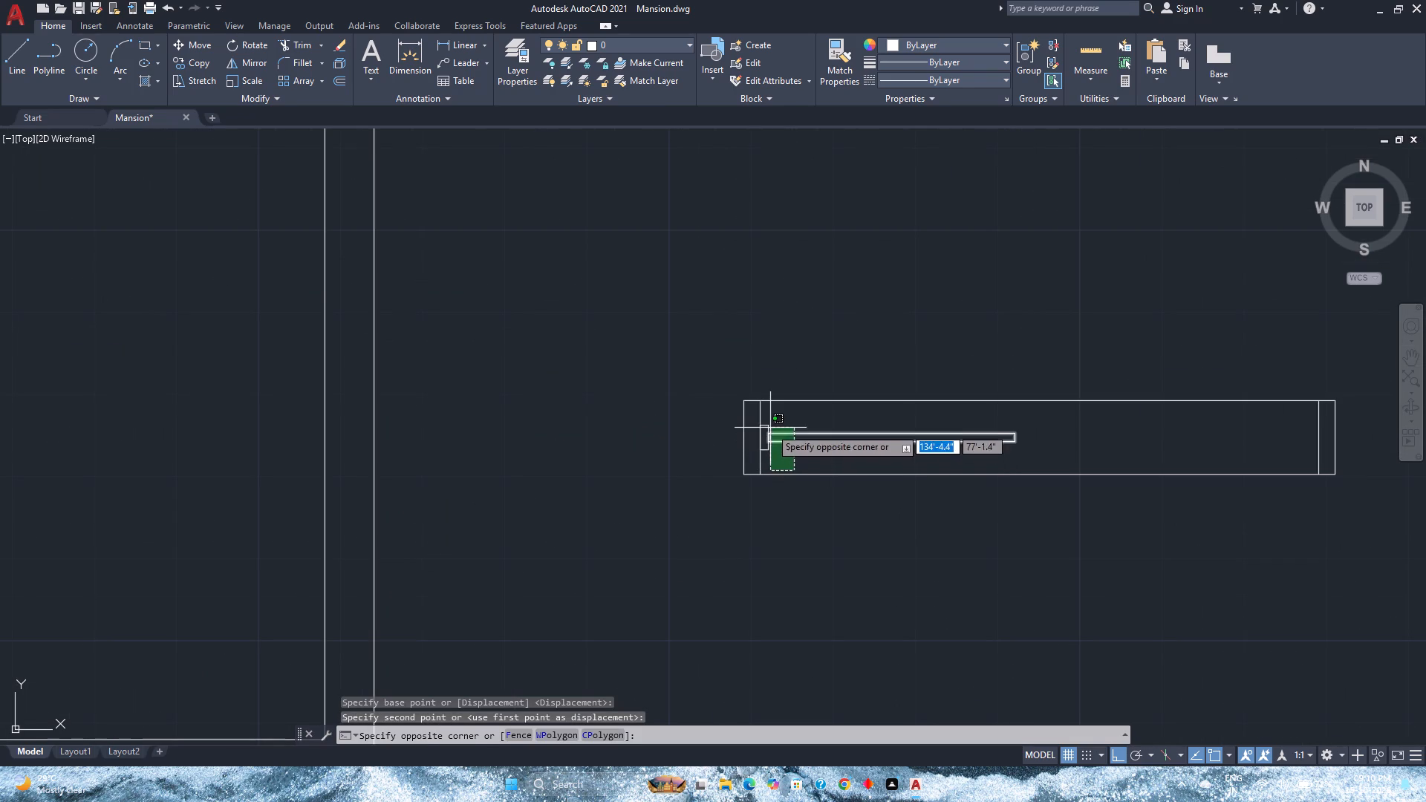
pyautogui.click(766, 422)
pyautogui.moveTo(892, 417); pyautogui.dragTo(515, 397, button='middle')
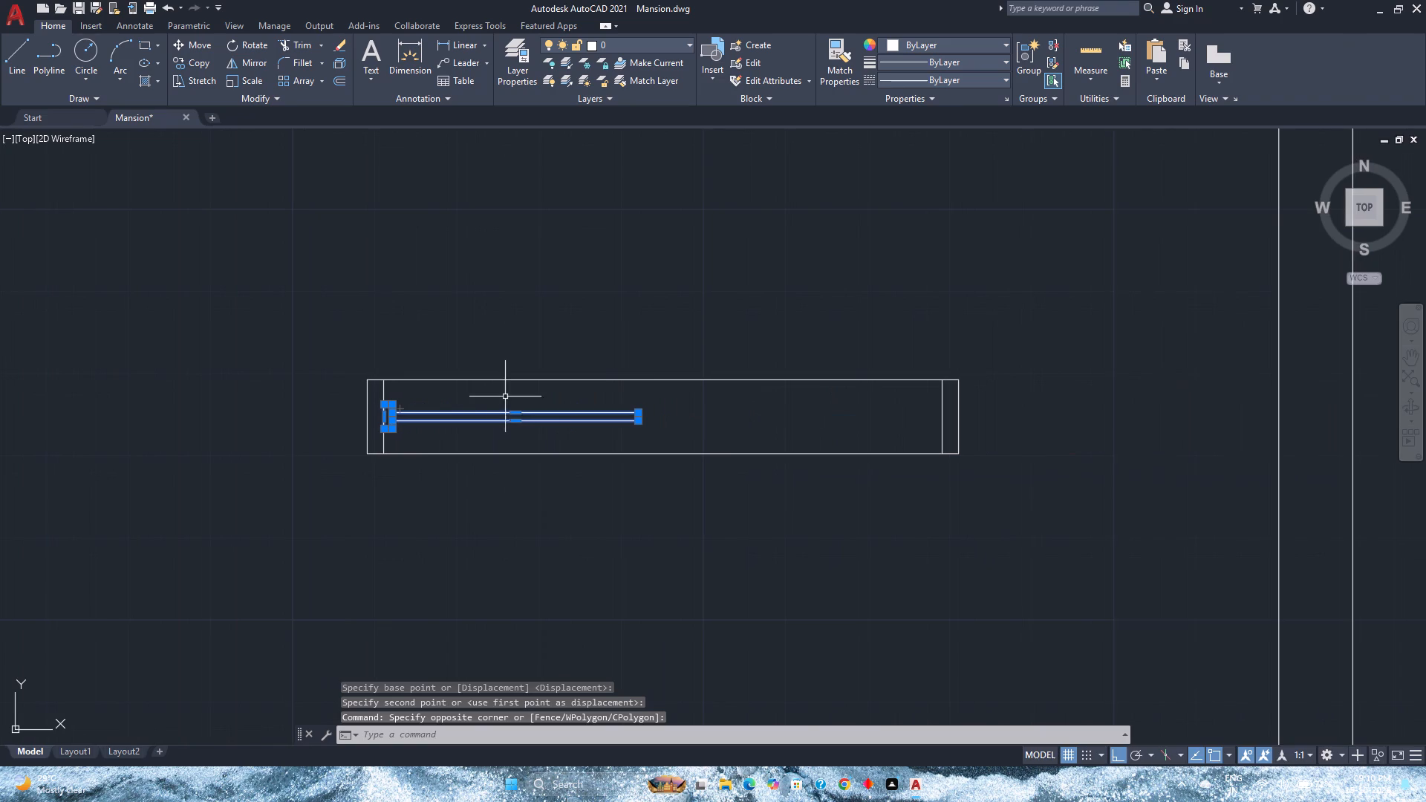
pyautogui.click(239, 60)
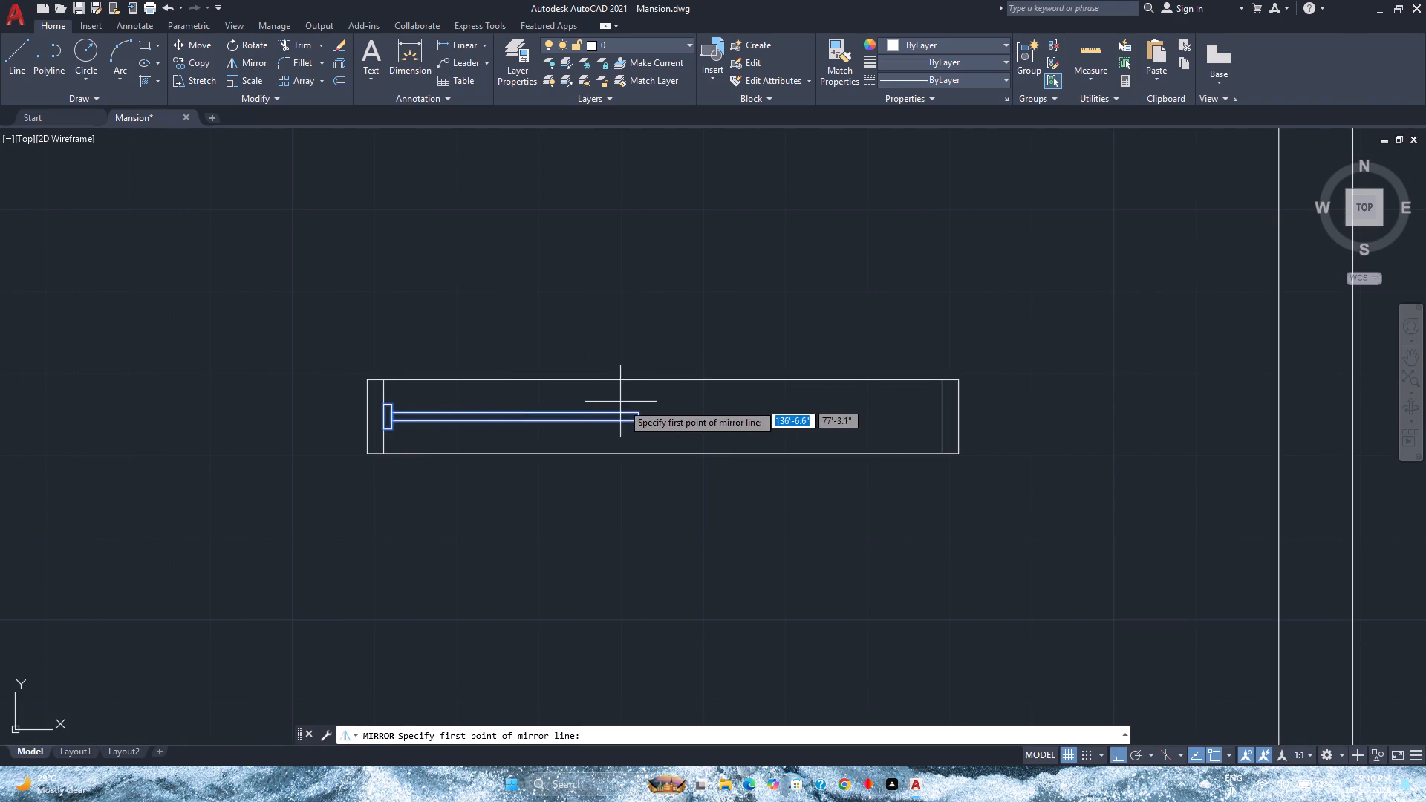
pyautogui.click(664, 454)
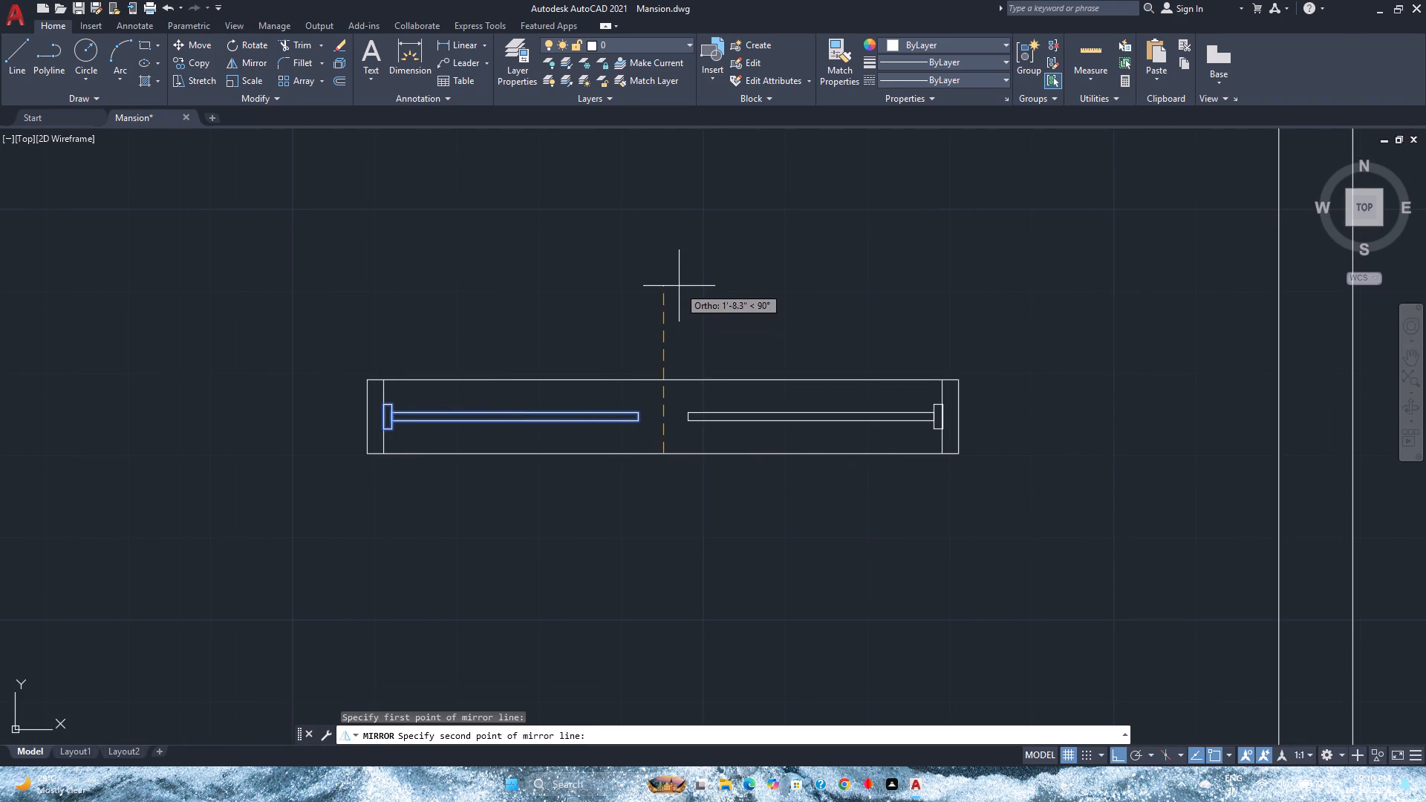
pyautogui.click(679, 286)
pyautogui.click(706, 336)
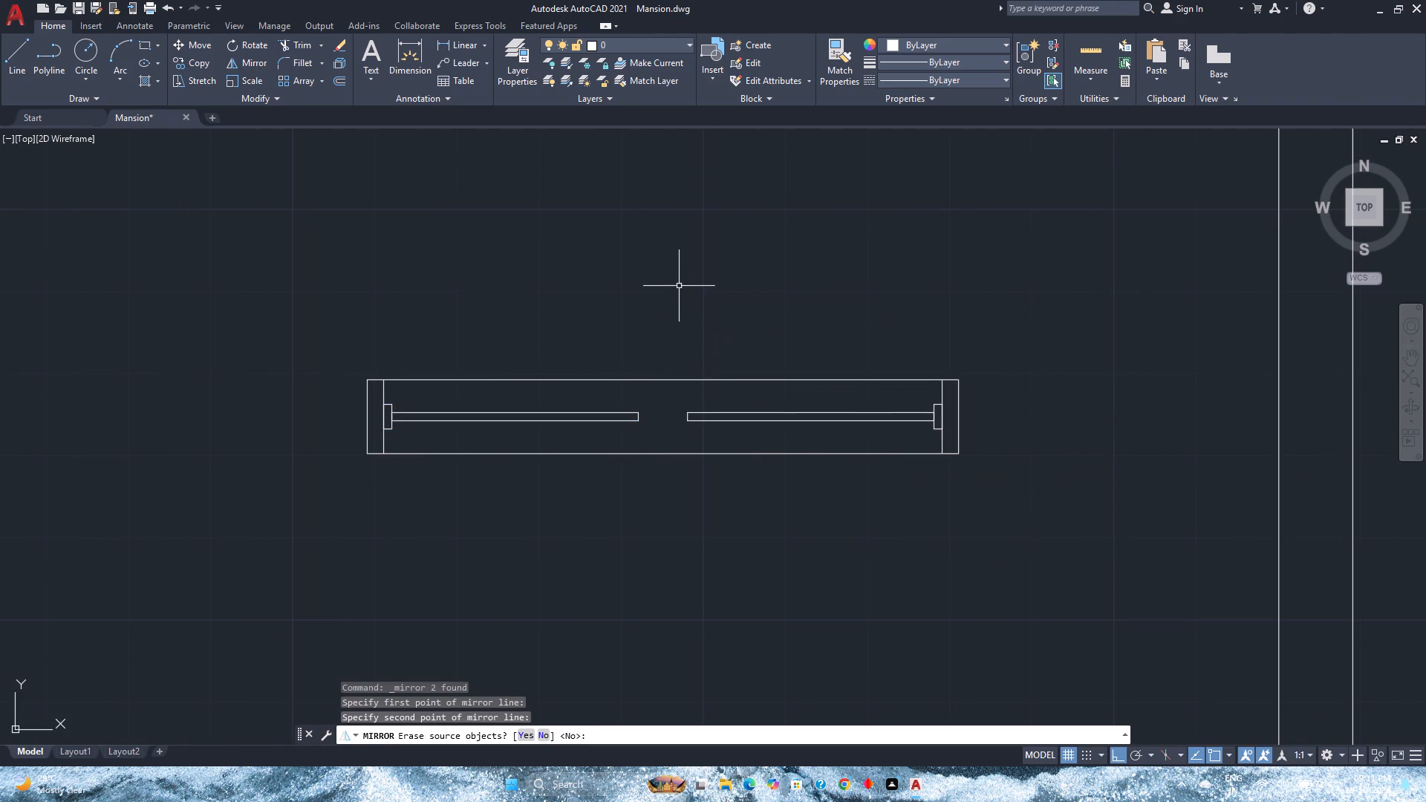
# Stretch the west door leaf's free end 2" east toward the frame's centre.
pyautogui.scroll(3, 648, 420)
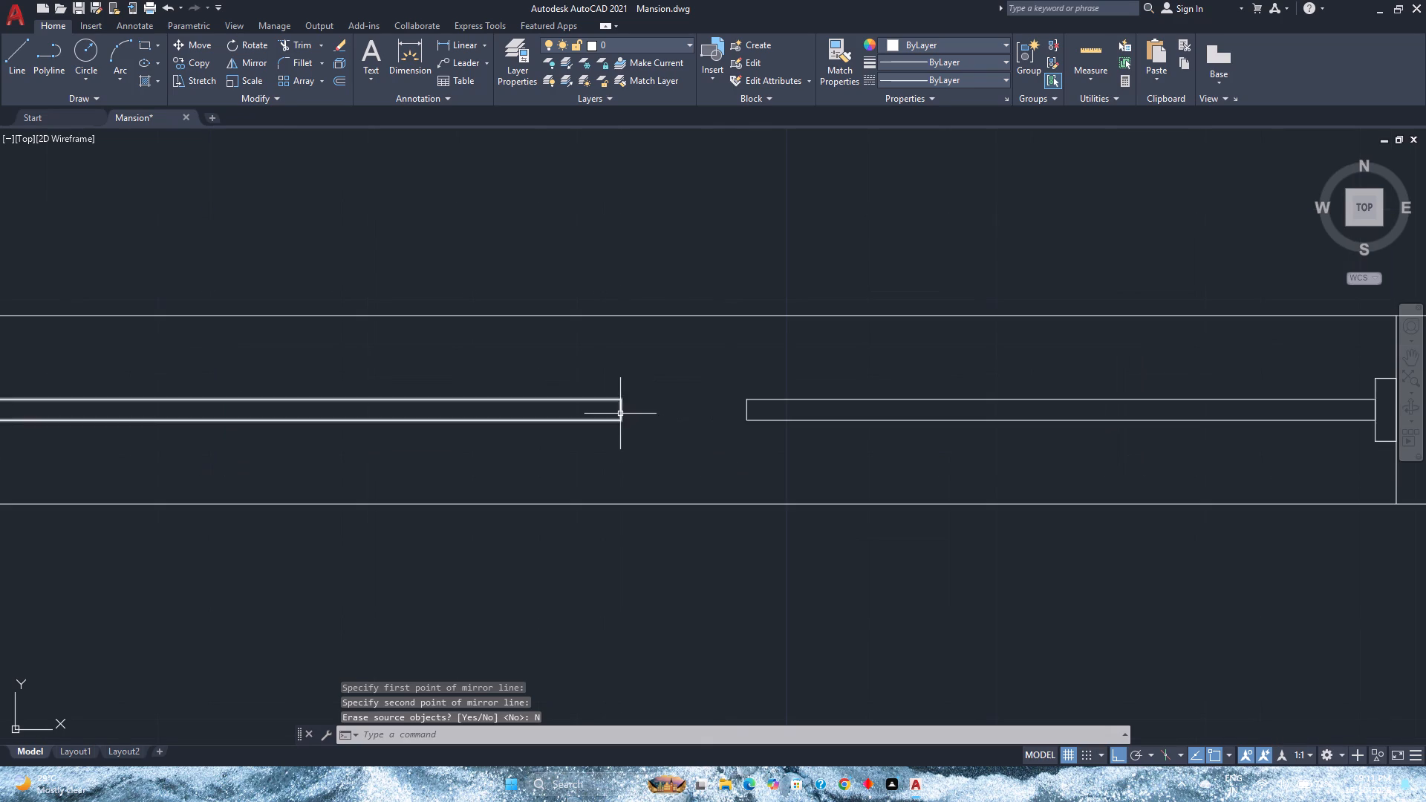
pyautogui.click(620, 414)
pyautogui.click(623, 411)
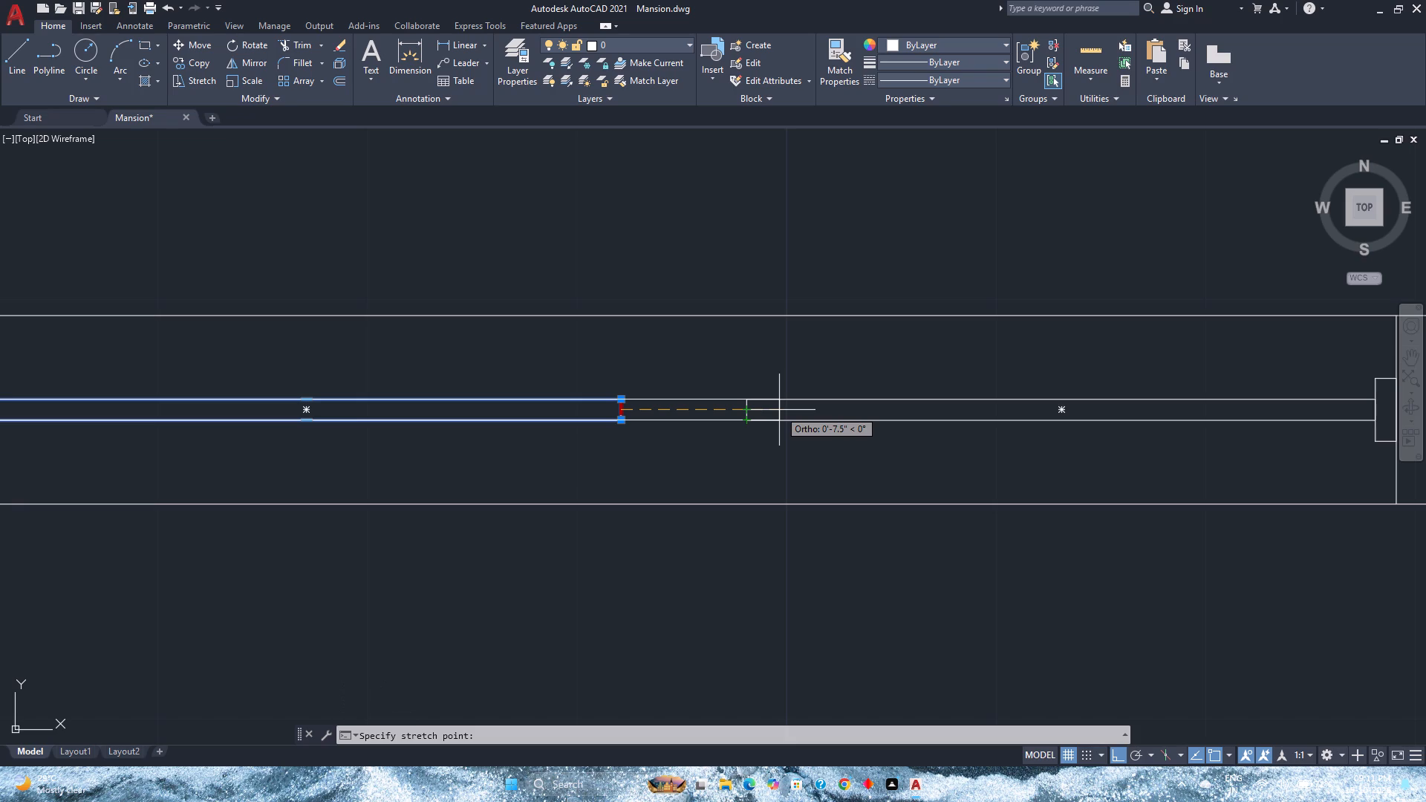
pyautogui.press('2')
pyautogui.press('Return')
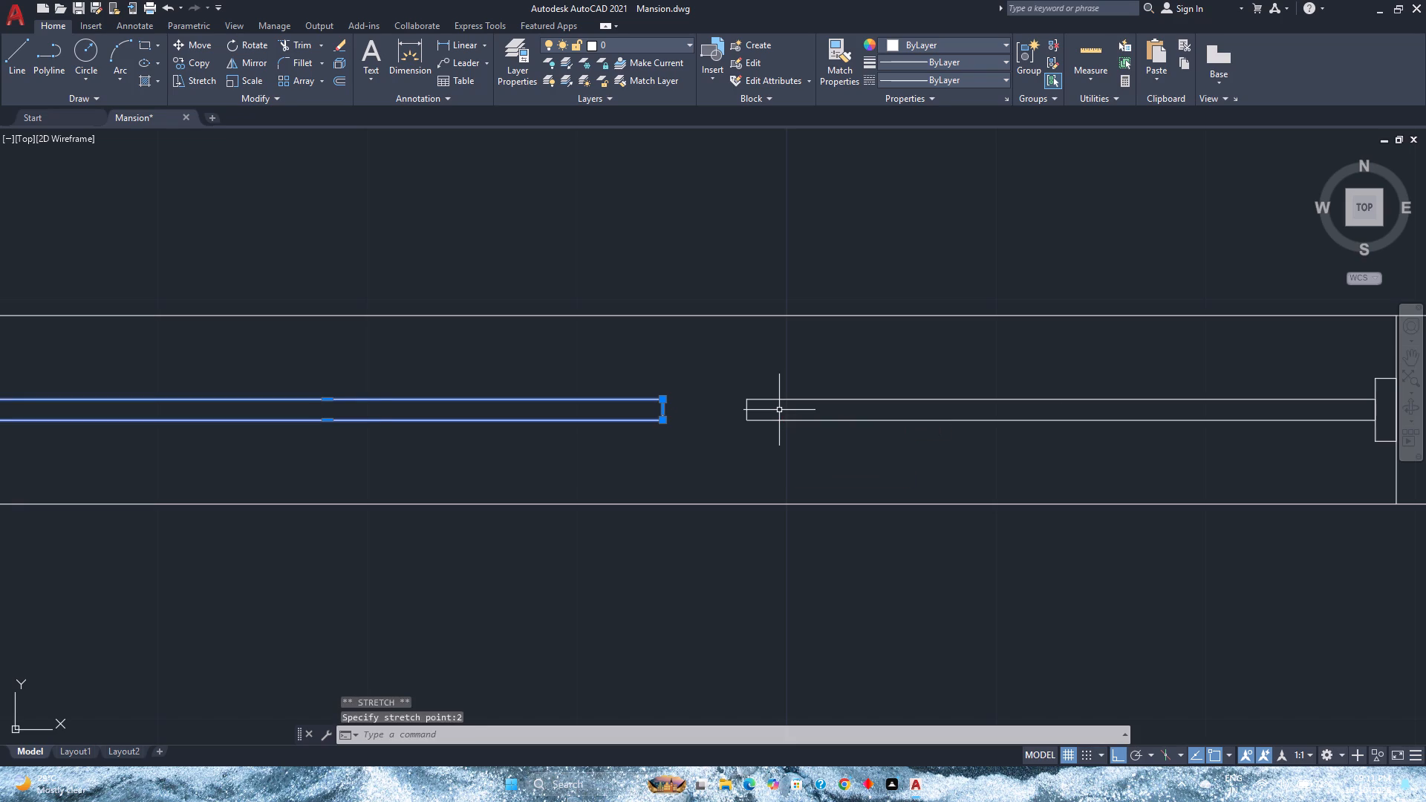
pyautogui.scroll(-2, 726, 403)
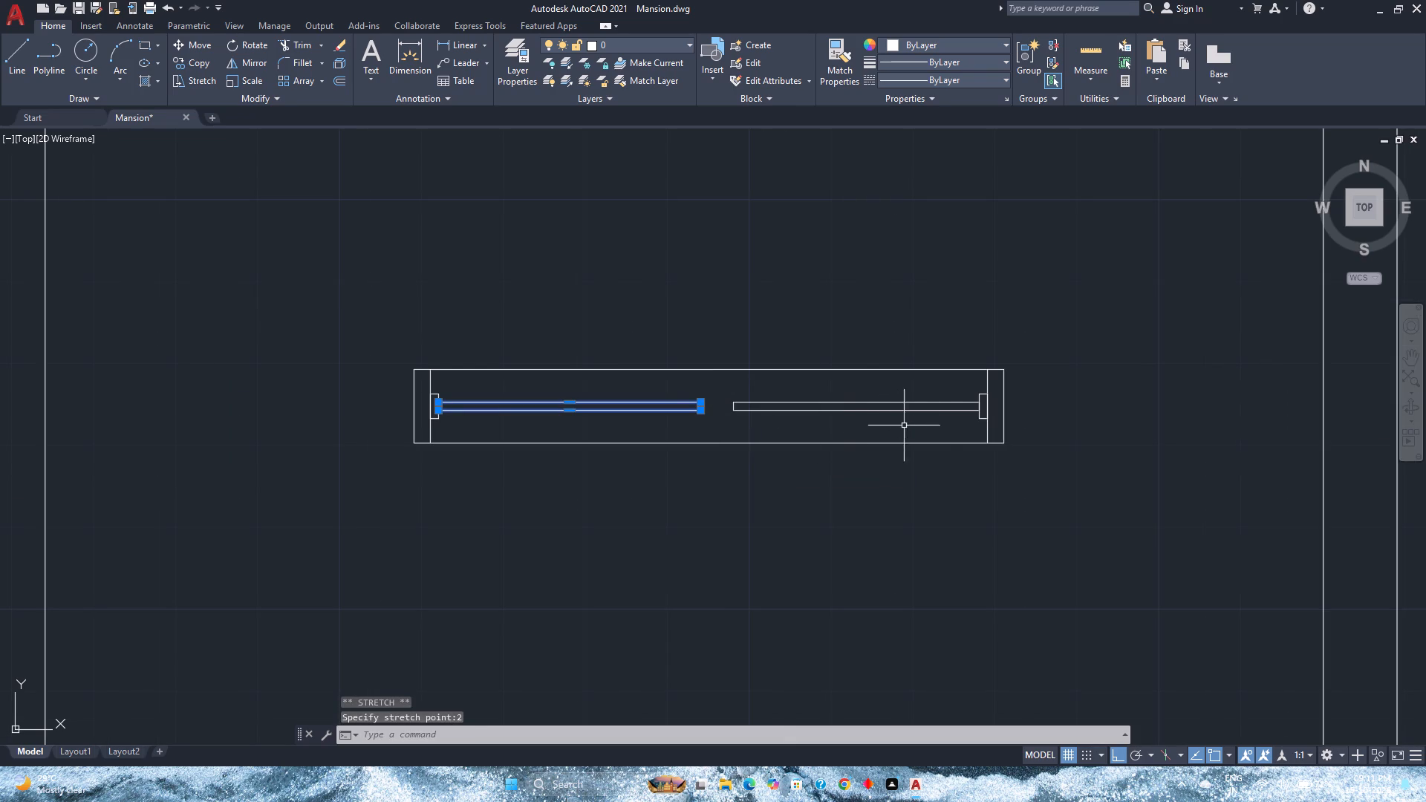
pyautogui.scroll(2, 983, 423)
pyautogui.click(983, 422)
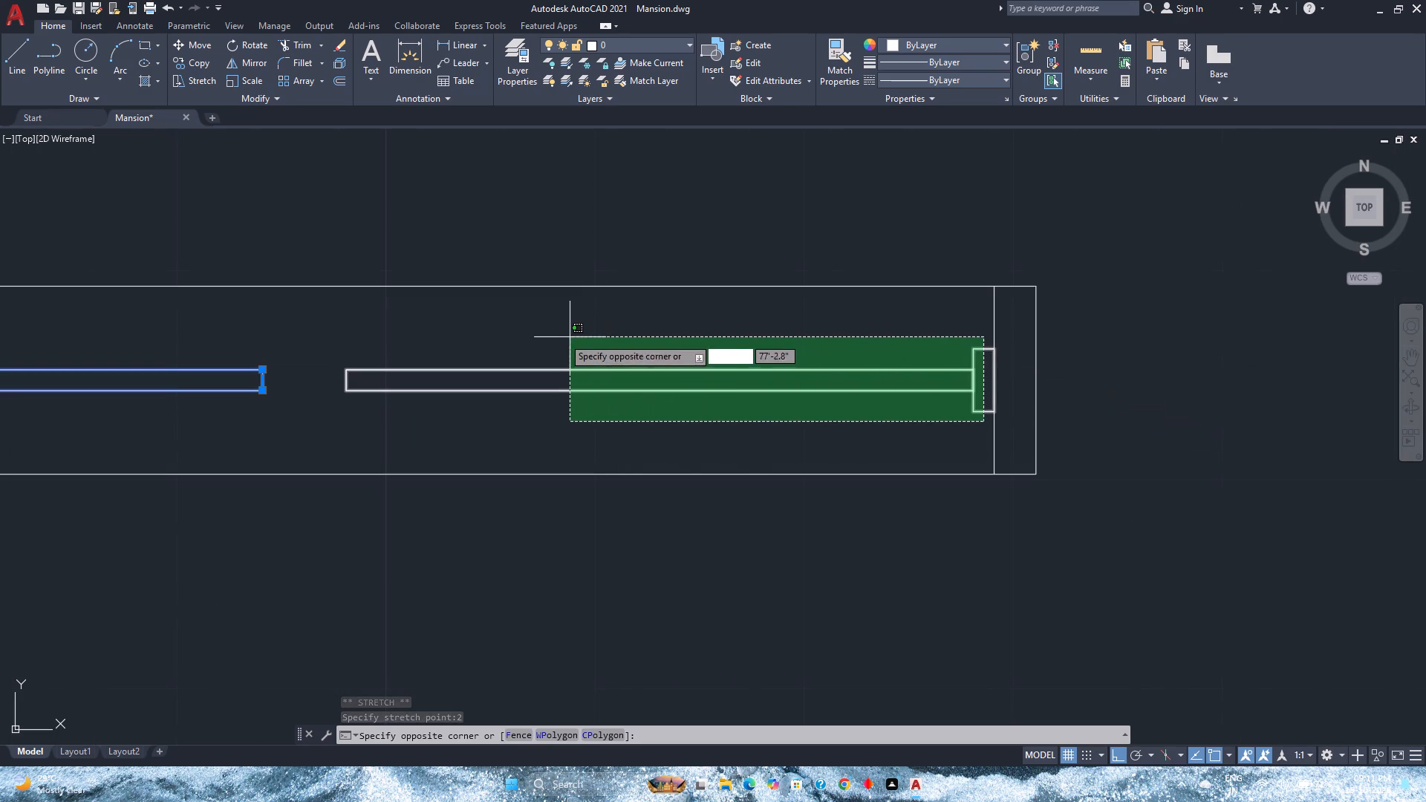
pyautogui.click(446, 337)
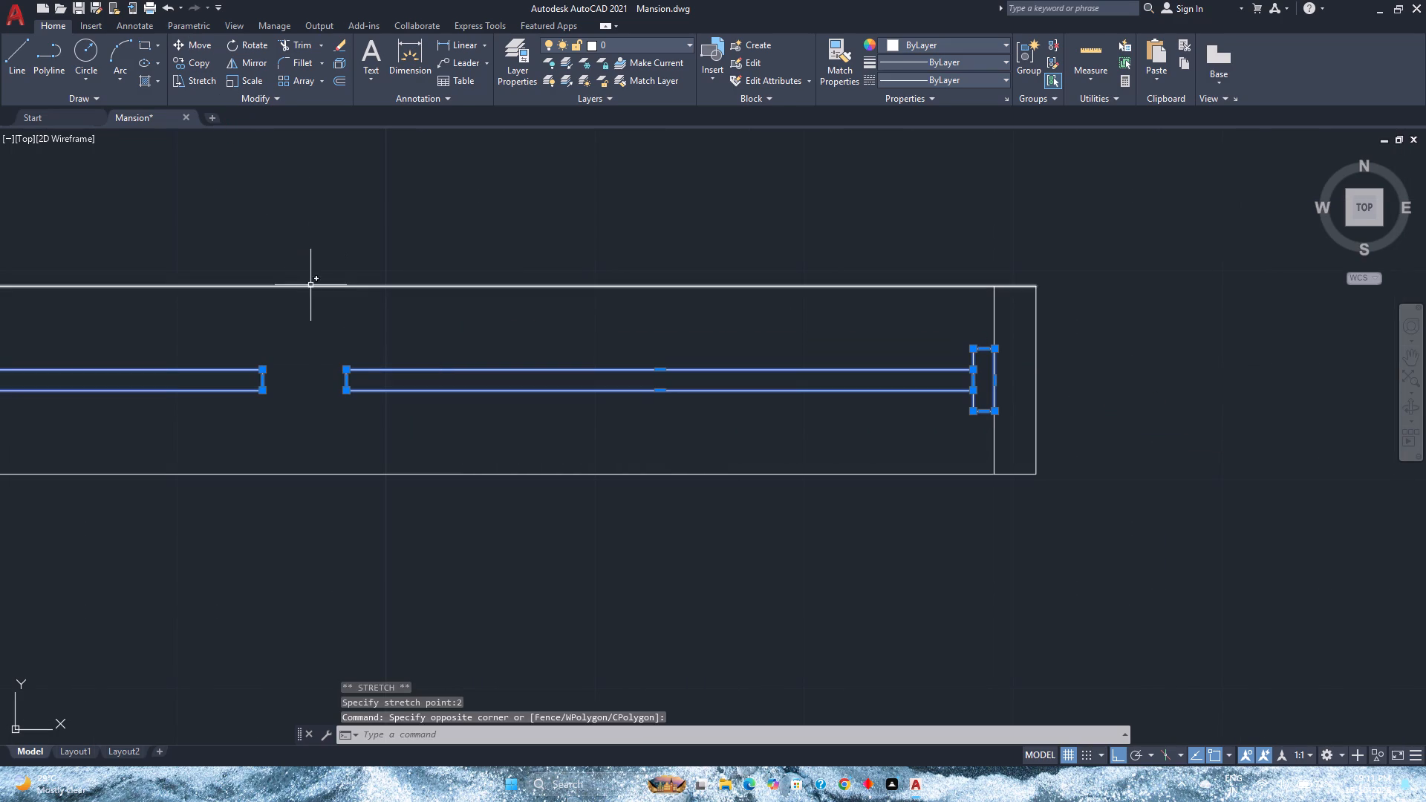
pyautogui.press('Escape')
# Stretch the east door leaf's free end 2" west toward the frame's centre.
pyautogui.click(347, 379)
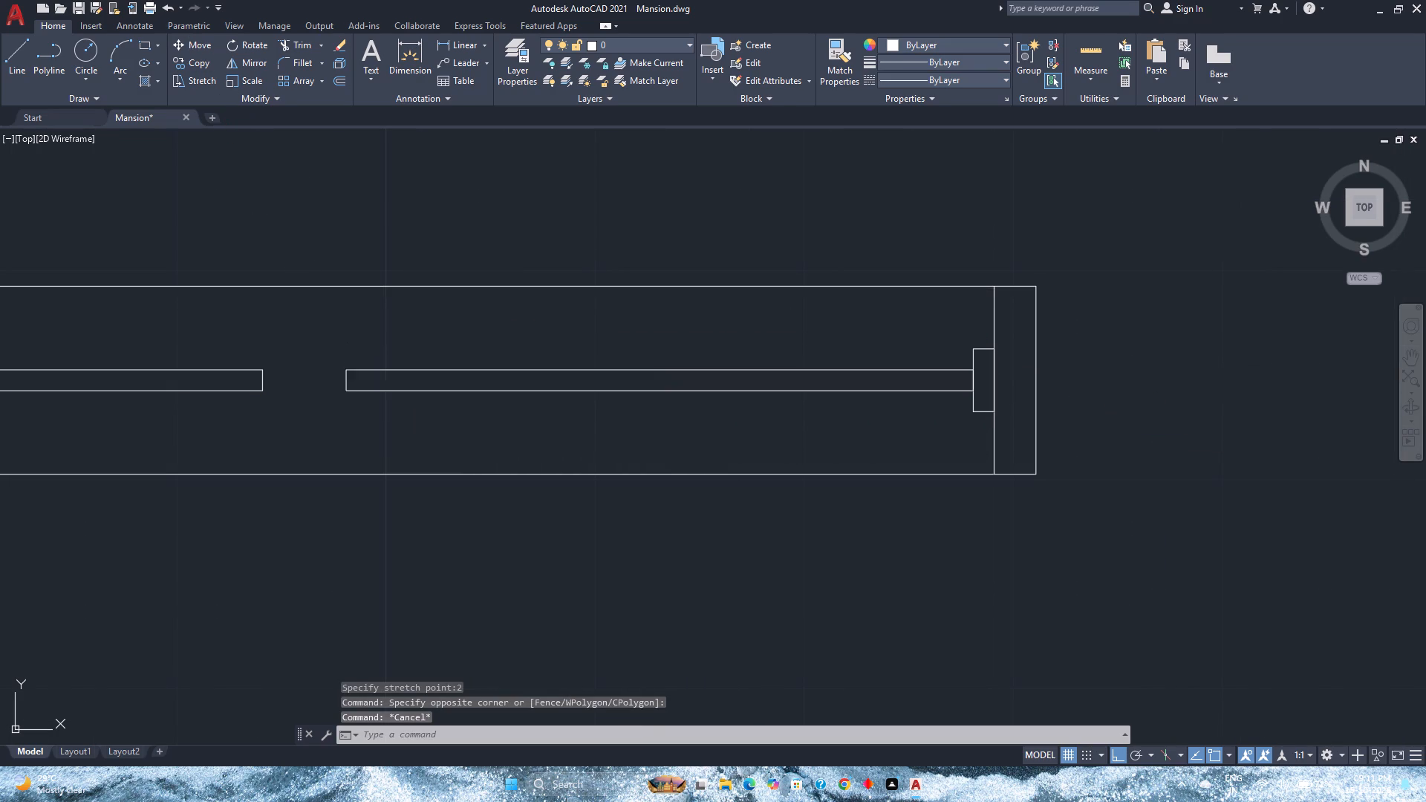
pyautogui.scroll(3, 345, 380)
pyautogui.click(345, 380)
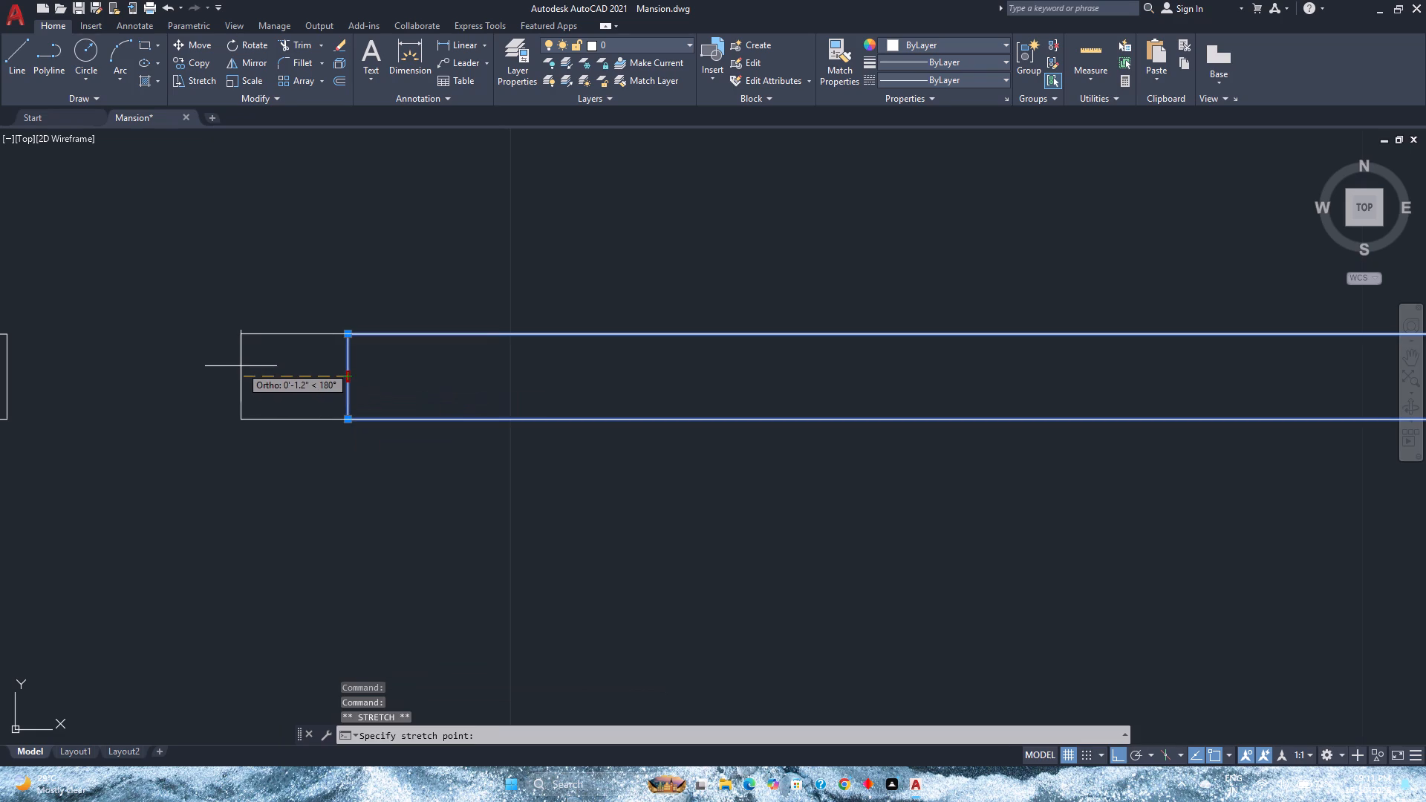
pyautogui.press('2')
pyautogui.press('Return')
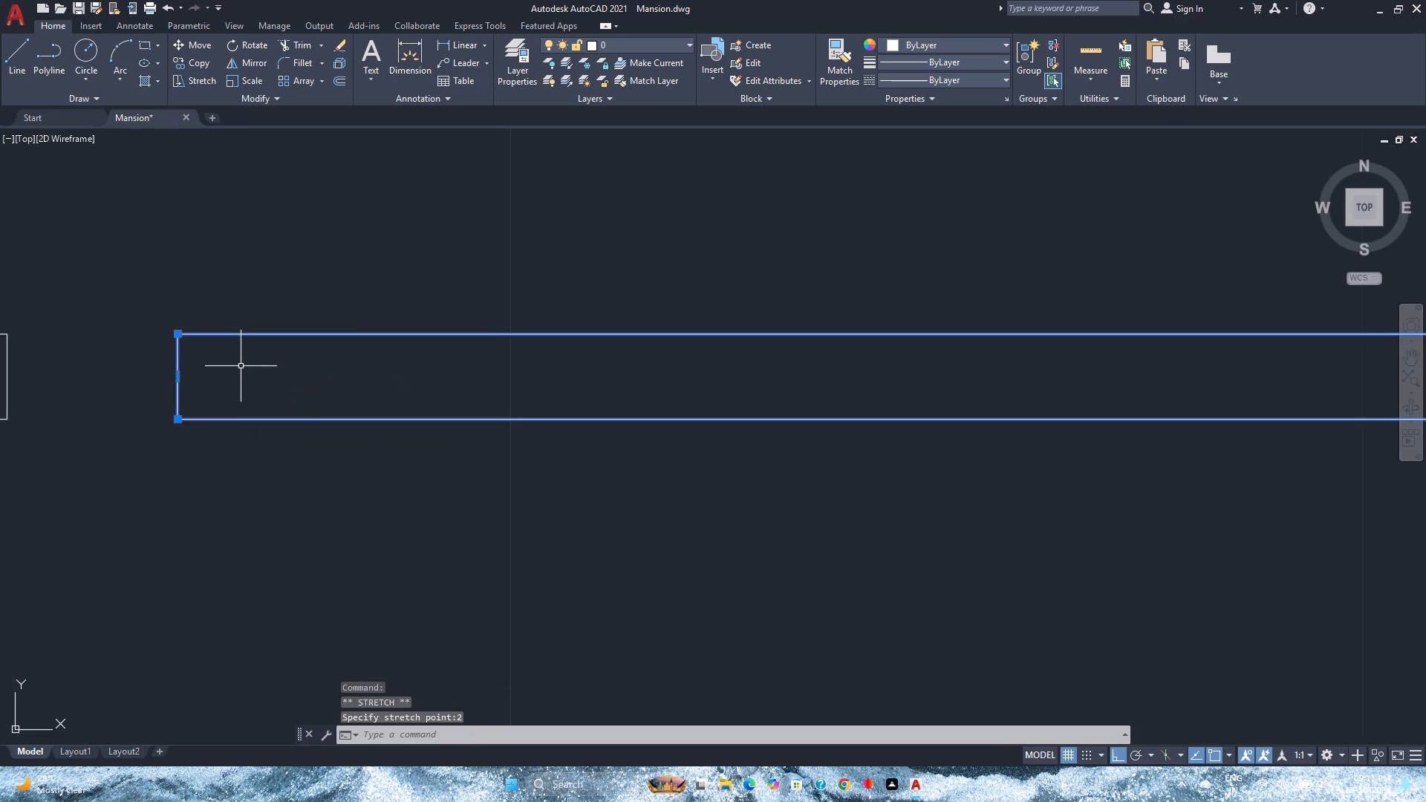
# Stretch the west door leaf's free end east to the midpoint of the east leaf's free end.
pyautogui.scroll(-4, 204, 352)
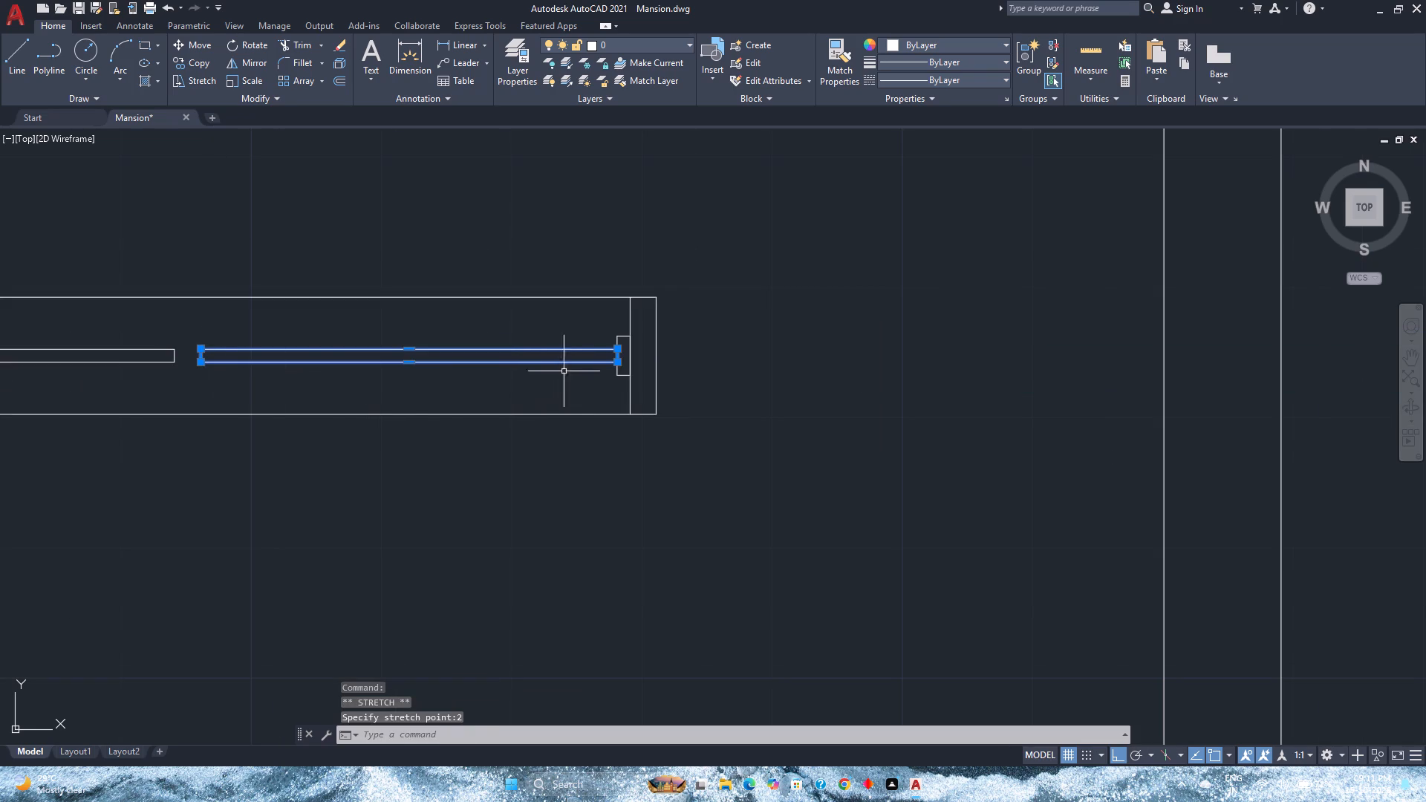
pyautogui.press('Escape')
pyautogui.scroll(2, 203, 372)
pyautogui.moveTo(197, 365); pyautogui.dragTo(200, 365, button='middle')
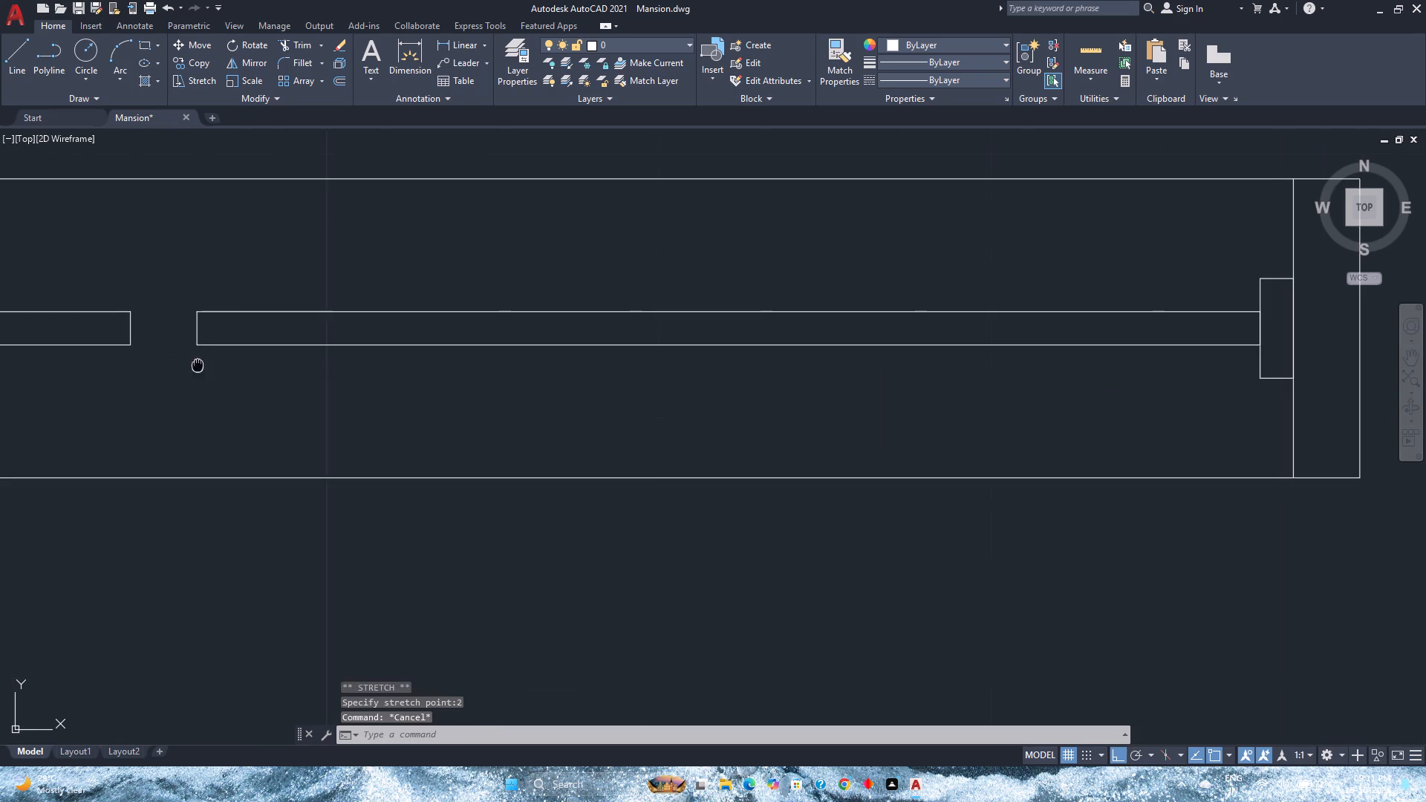
pyautogui.moveTo(200, 365); pyautogui.dragTo(462, 408, button='middle')
pyautogui.middleClick(462, 408)
pyautogui.click(394, 374)
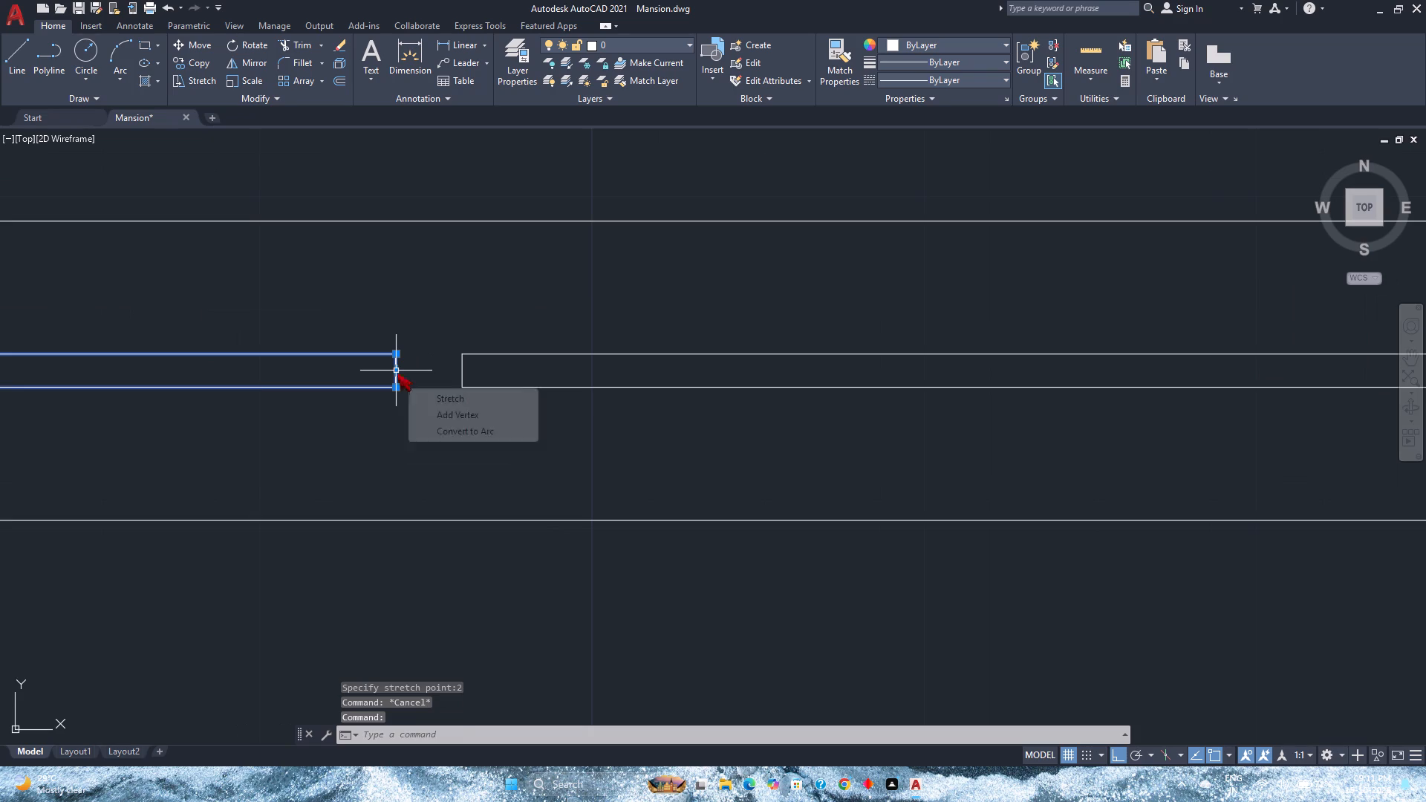
pyautogui.click(397, 373)
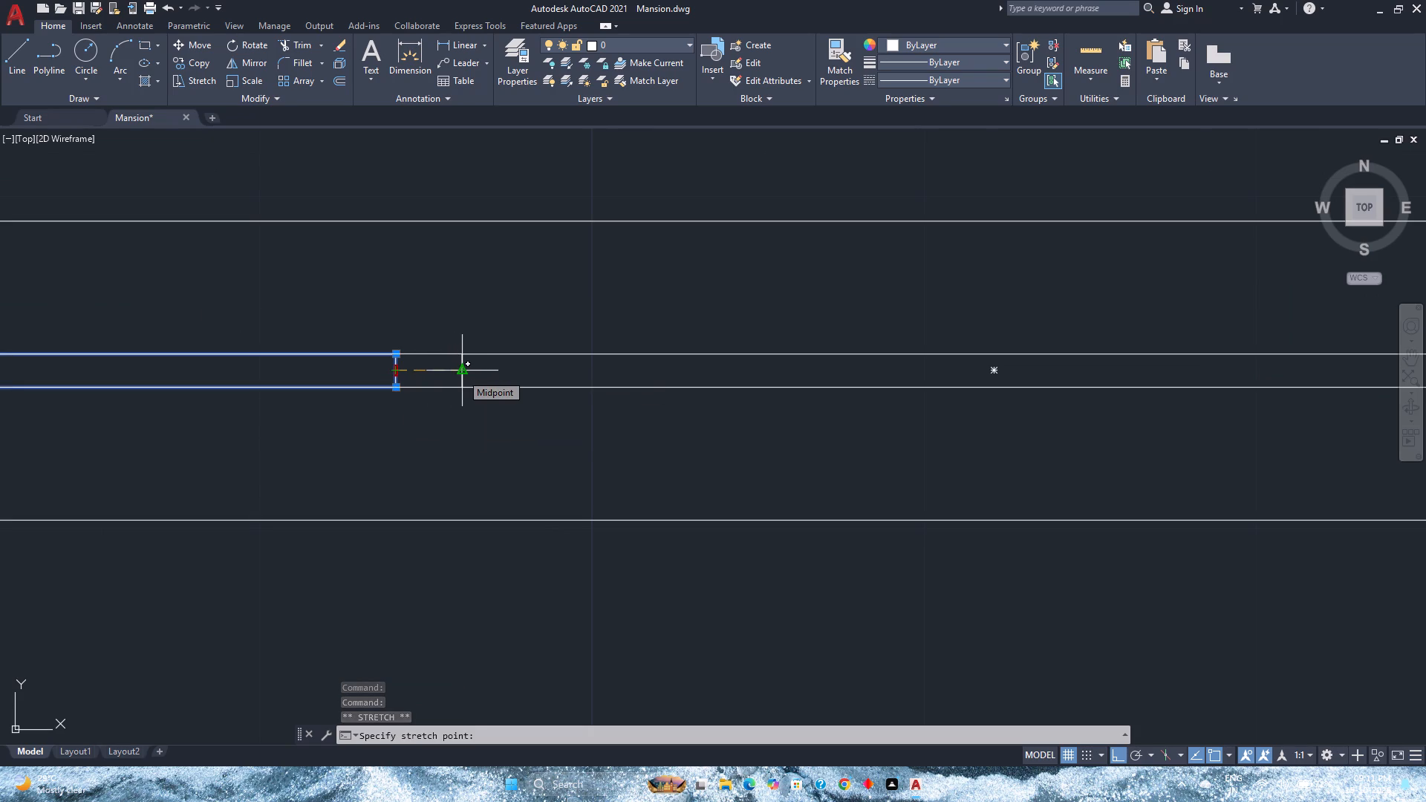
pyautogui.click(461, 374)
pyautogui.press('Escape')
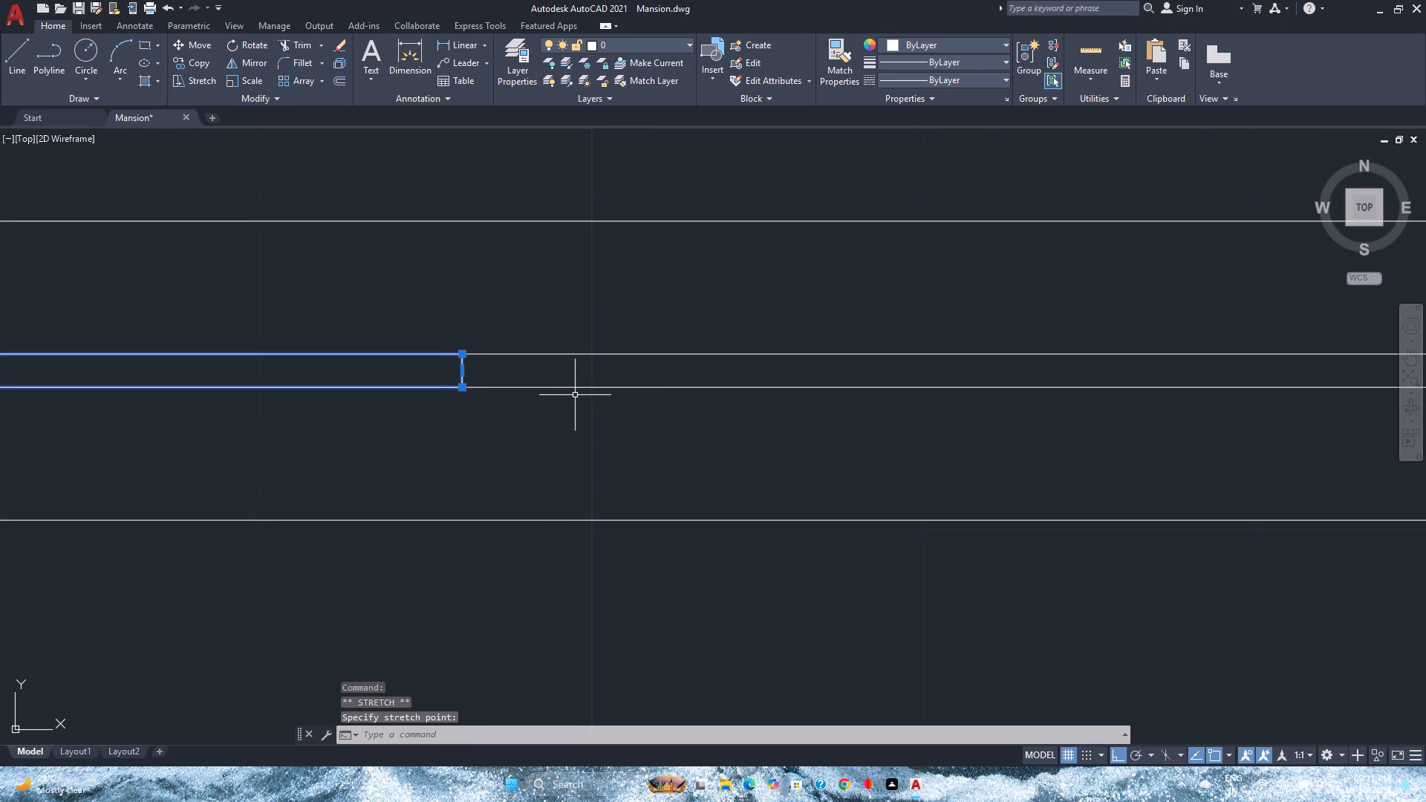
pyautogui.press('Escape')
# Stretch the east door leaf's free end 2" west so it overlaps the west leaf.
pyautogui.click(575, 388)
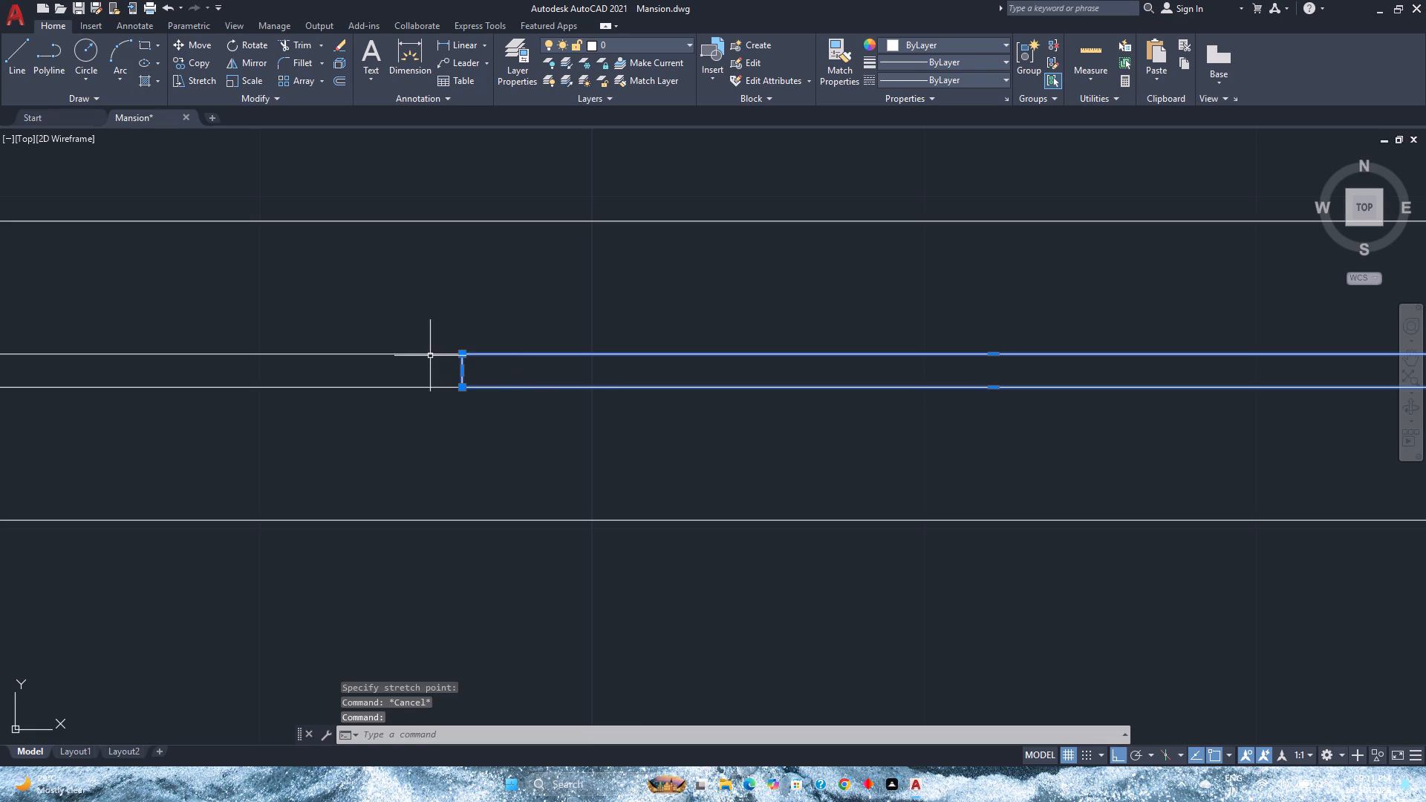
pyautogui.click(465, 369)
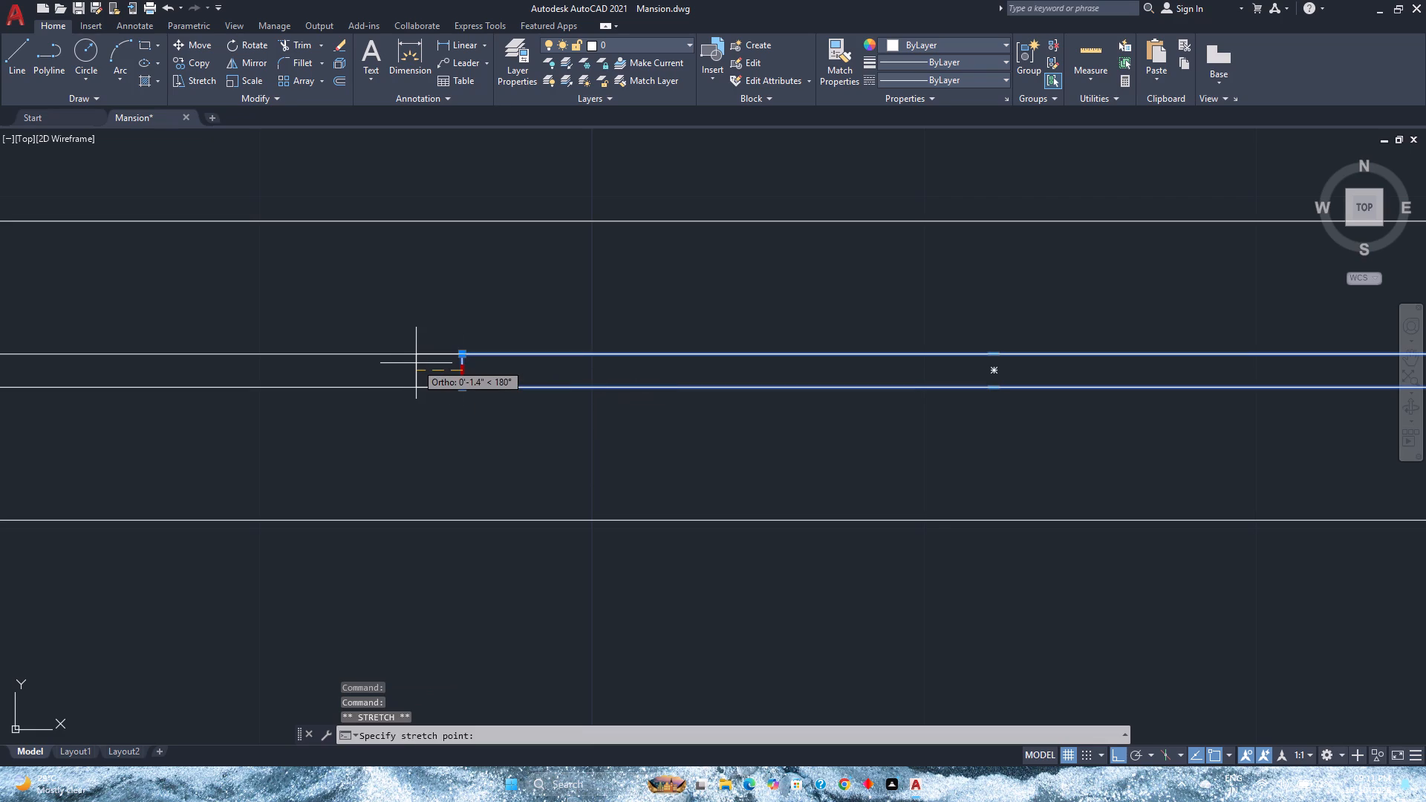
pyautogui.press('2')
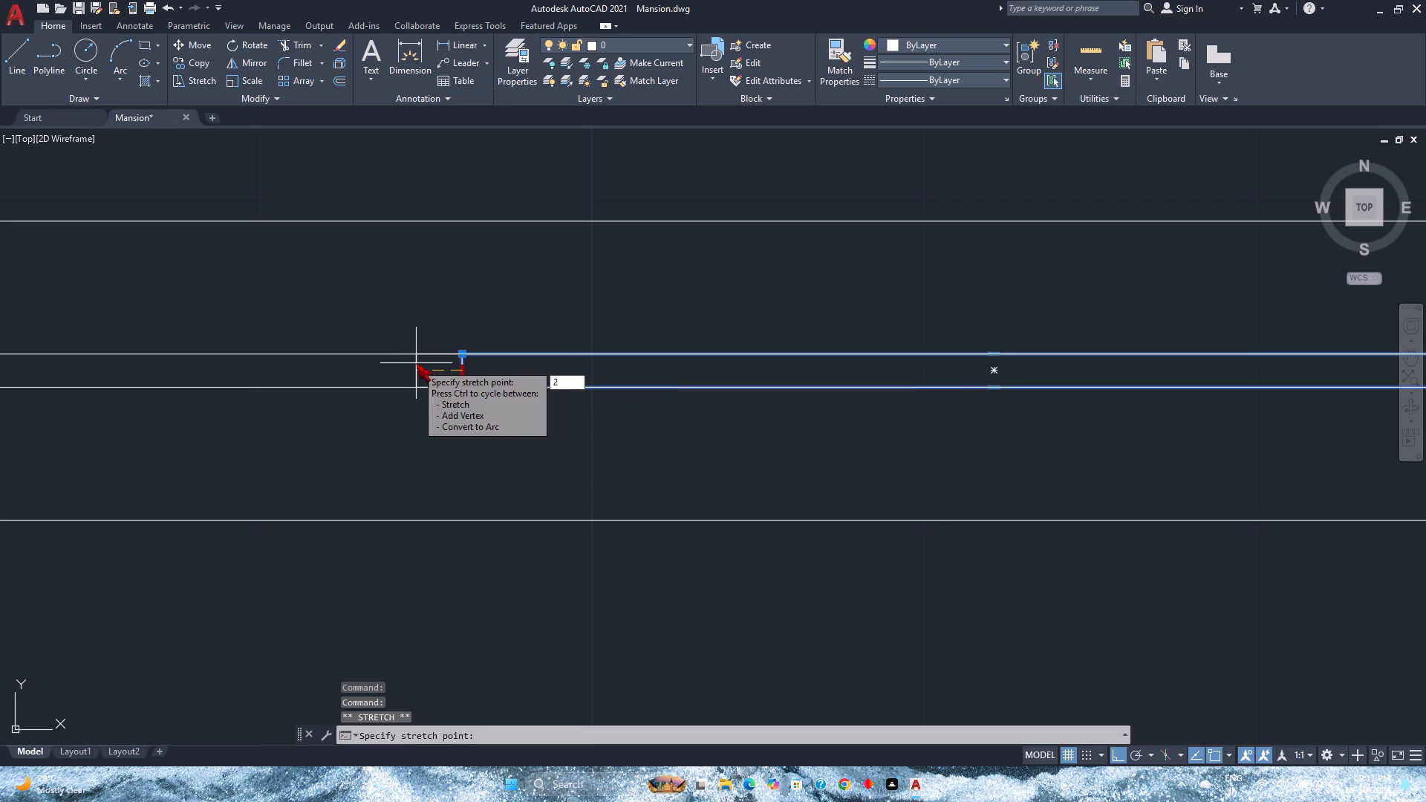
pyautogui.press('Return')
pyautogui.scroll(-2, 192, 347)
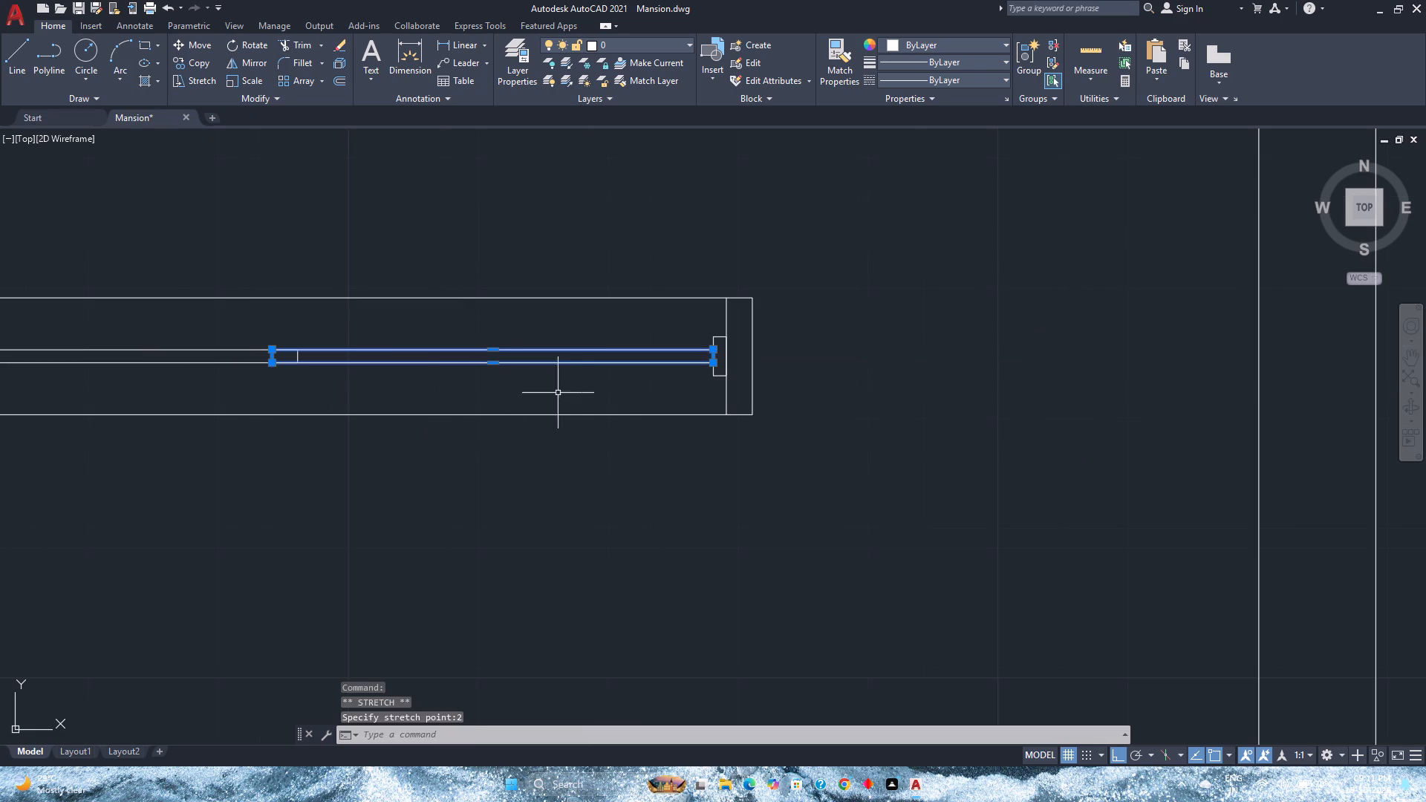
# Move the east door leaf and its small jamb rectangle 1" south, so the leaf sits directly below the west leaf's line.
pyautogui.scroll(3, 697, 379)
pyautogui.click(761, 373)
pyautogui.click(746, 350)
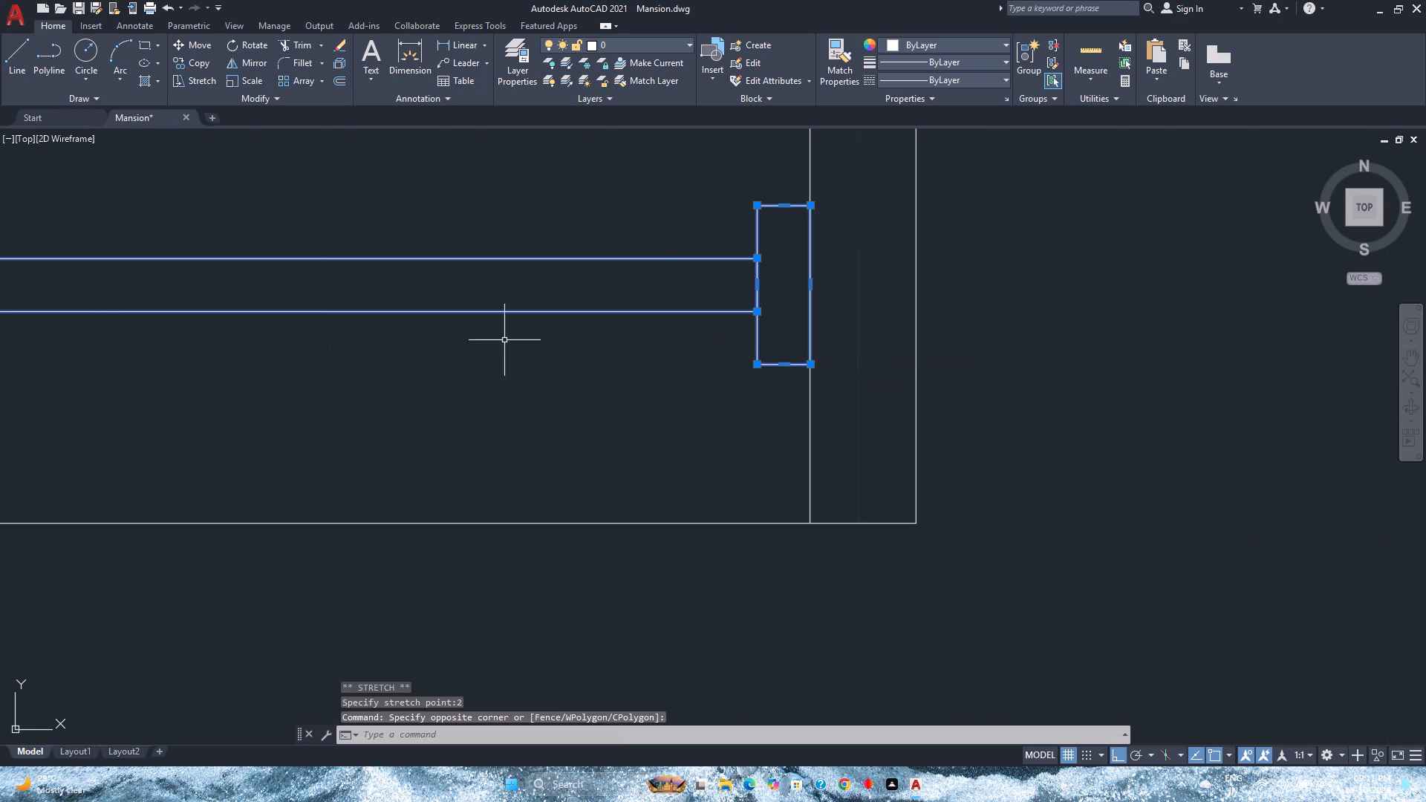
pyautogui.scroll(-1, 504, 340)
pyautogui.moveTo(504, 340); pyautogui.dragTo(1069, 388, button='middle')
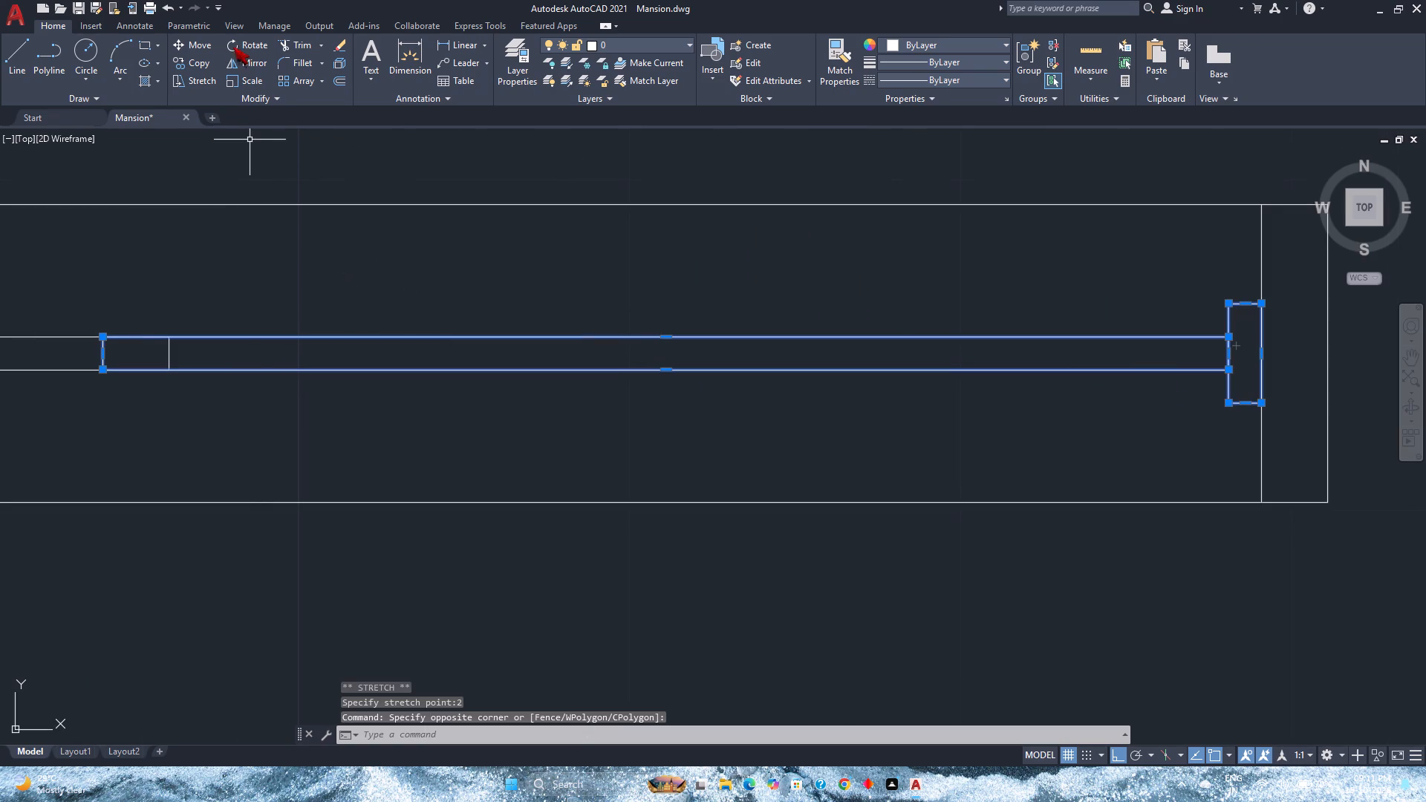
pyautogui.click(205, 45)
pyautogui.scroll(2, 97, 332)
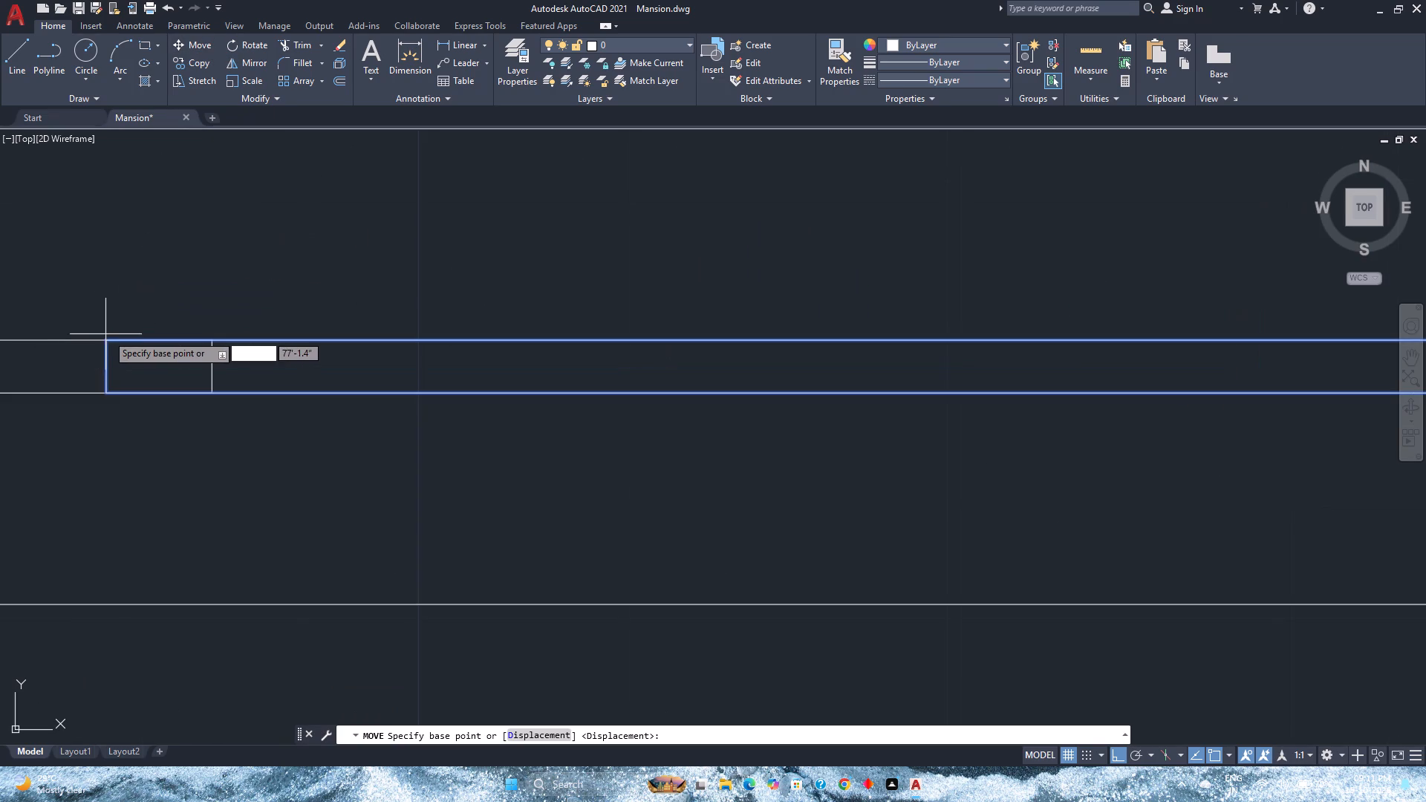
pyautogui.click(107, 338)
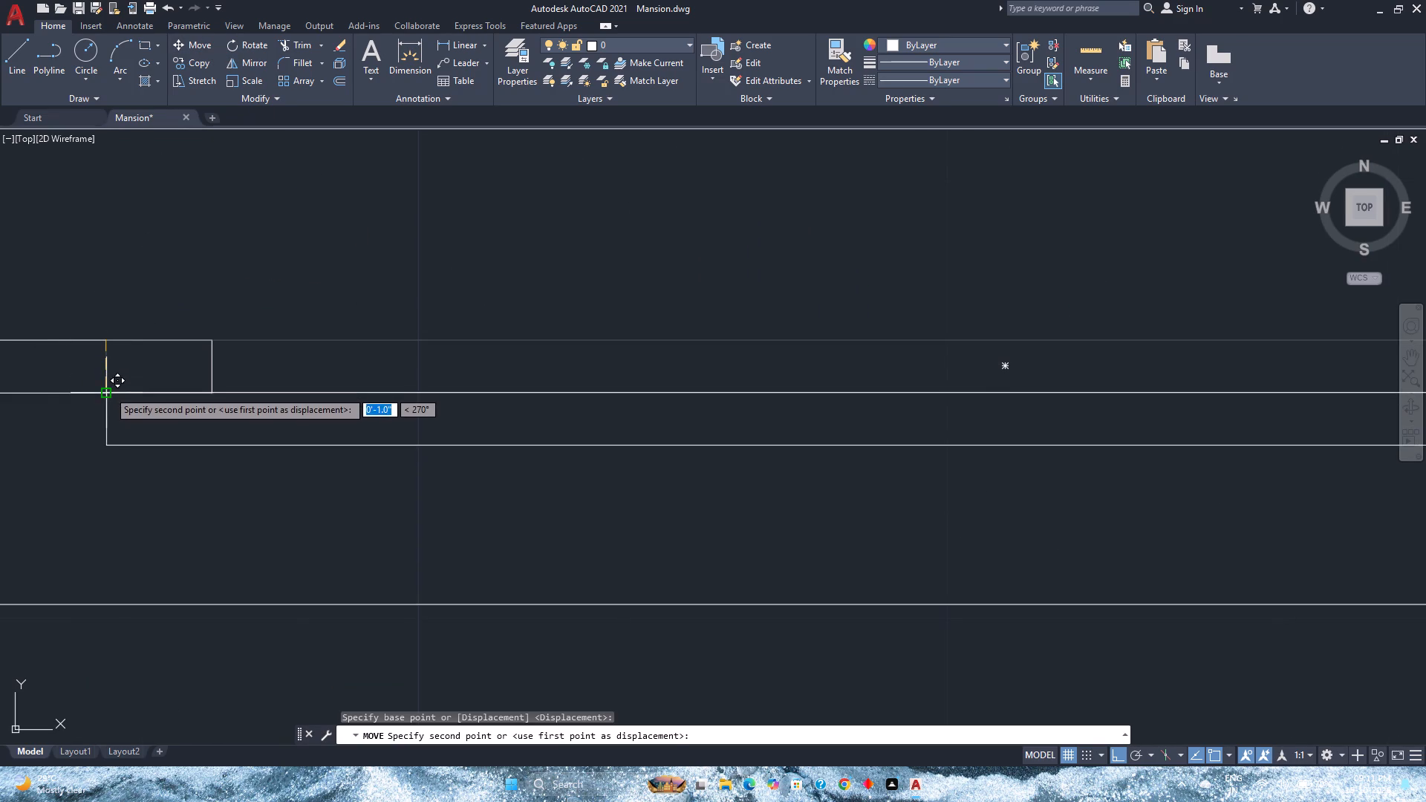
pyautogui.click(108, 391)
pyautogui.scroll(-5, 108, 391)
pyautogui.moveTo(108, 396); pyautogui.dragTo(676, 417, button='middle')
pyautogui.middleClick(676, 417)
pyautogui.scroll(-3, 676, 417)
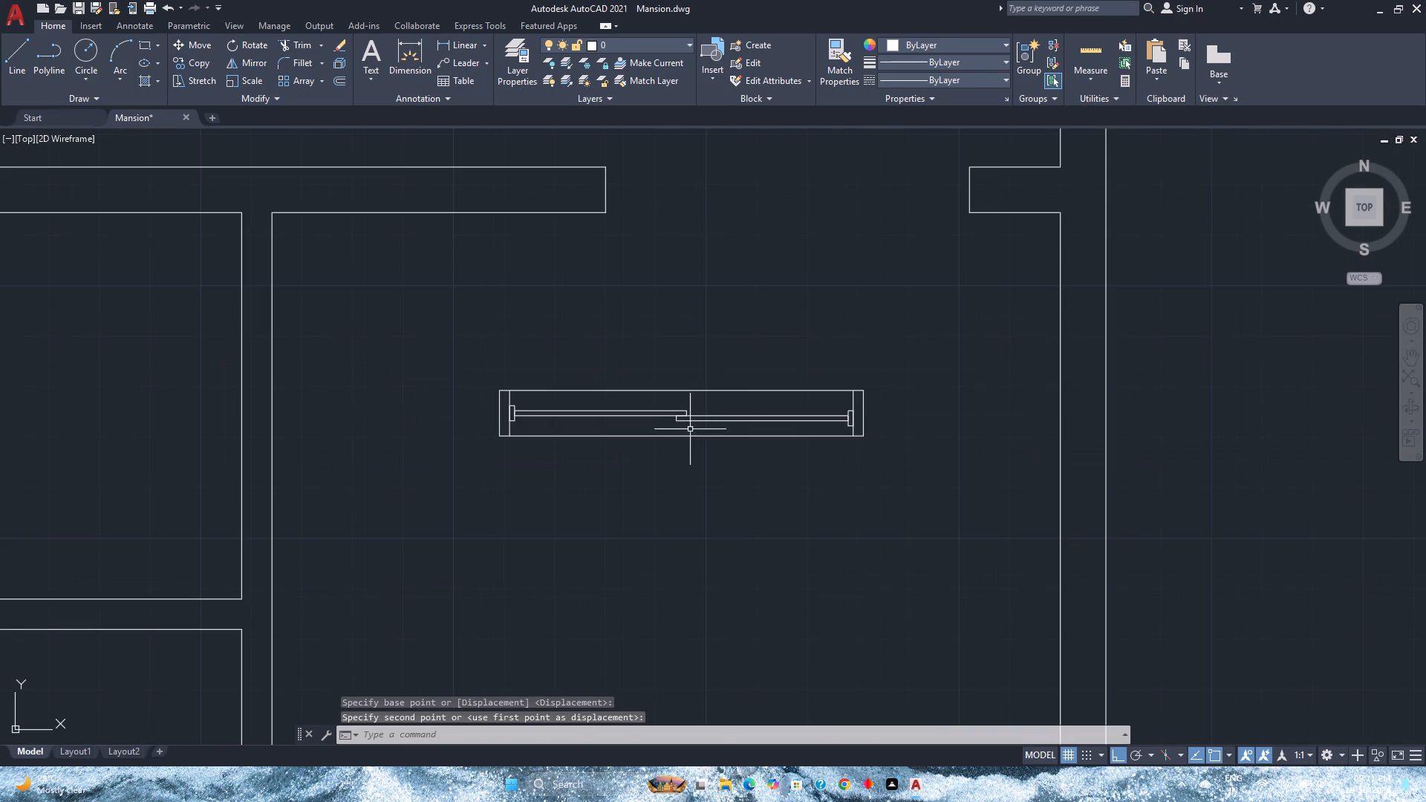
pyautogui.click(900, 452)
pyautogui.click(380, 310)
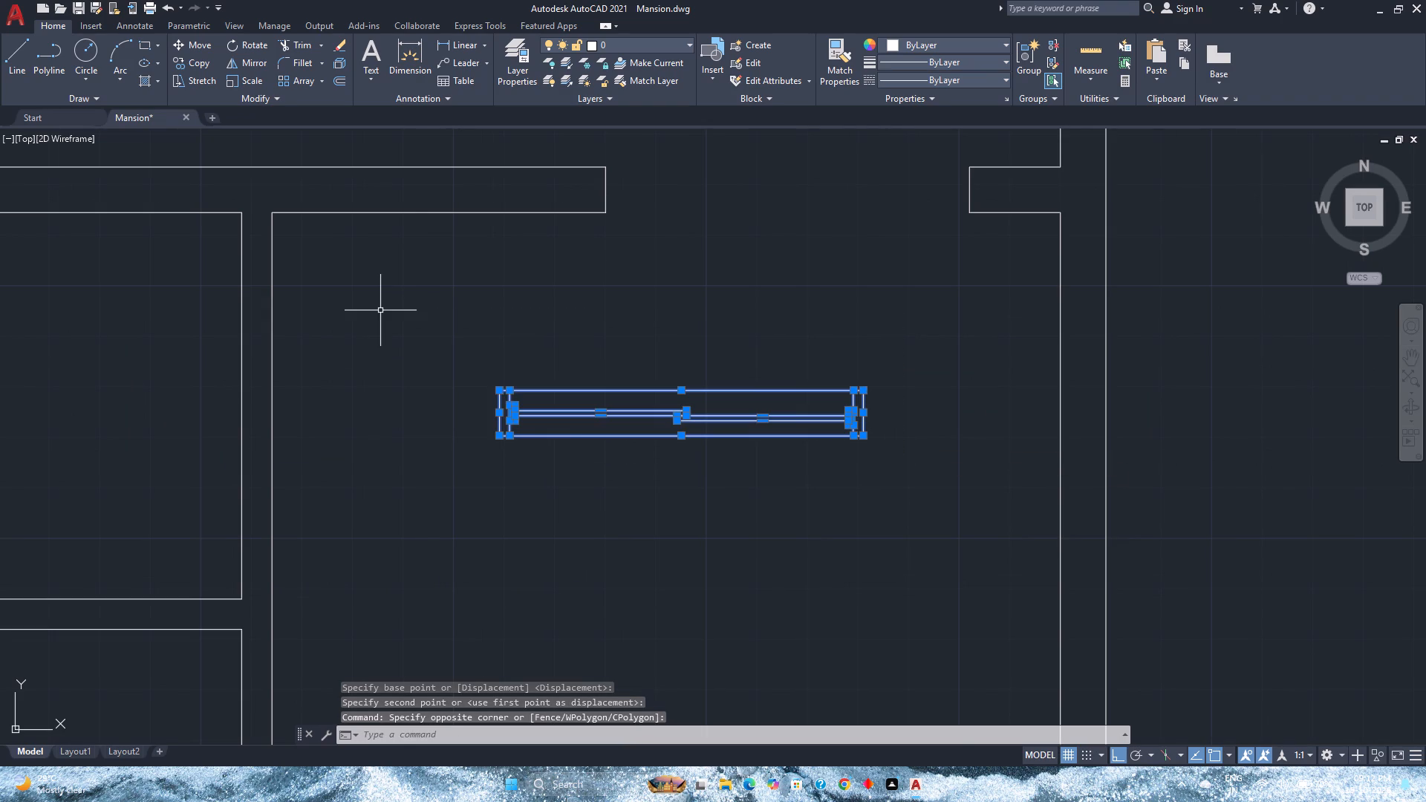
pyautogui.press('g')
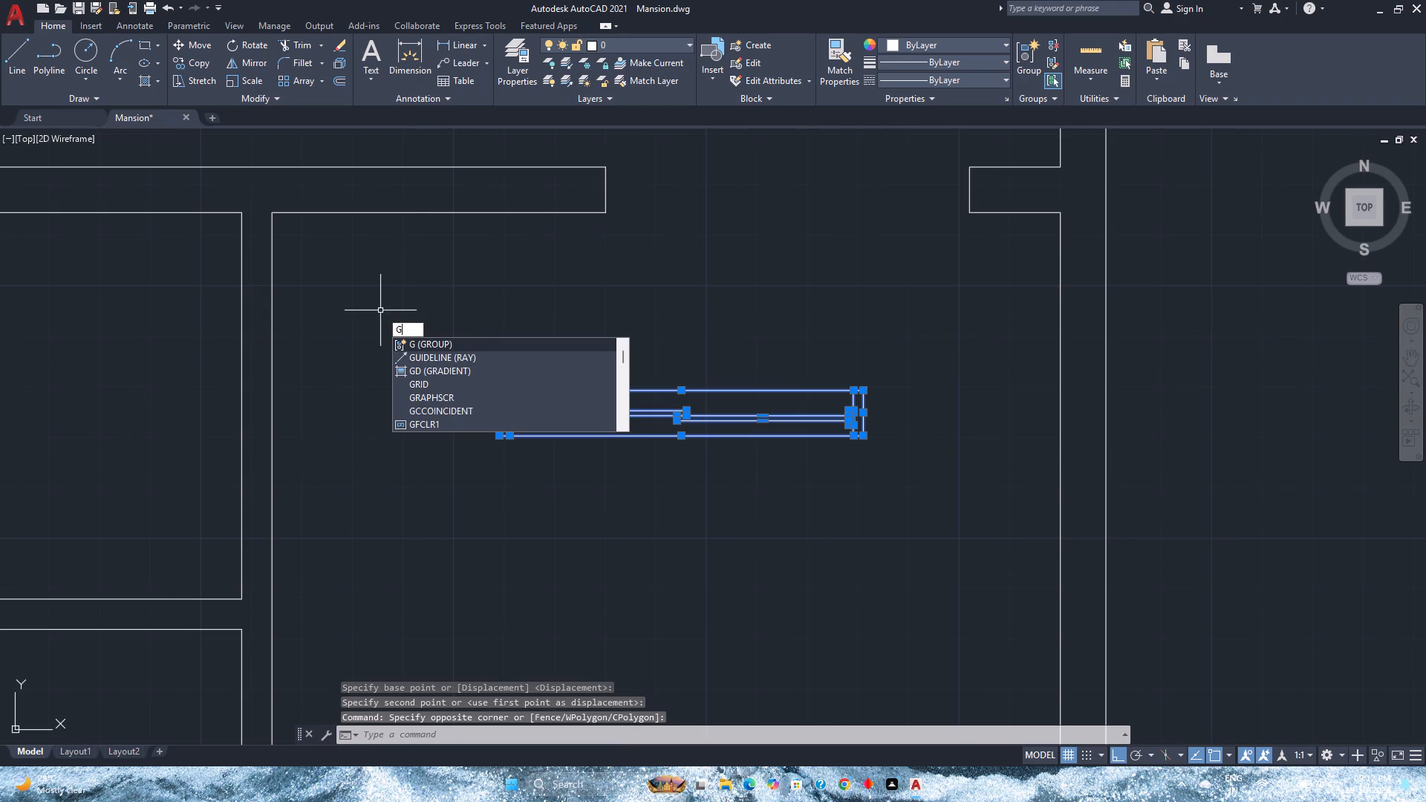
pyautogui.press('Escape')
# Join the whole door assembly's frame, jamb and leaf objects.
pyautogui.click(901, 460)
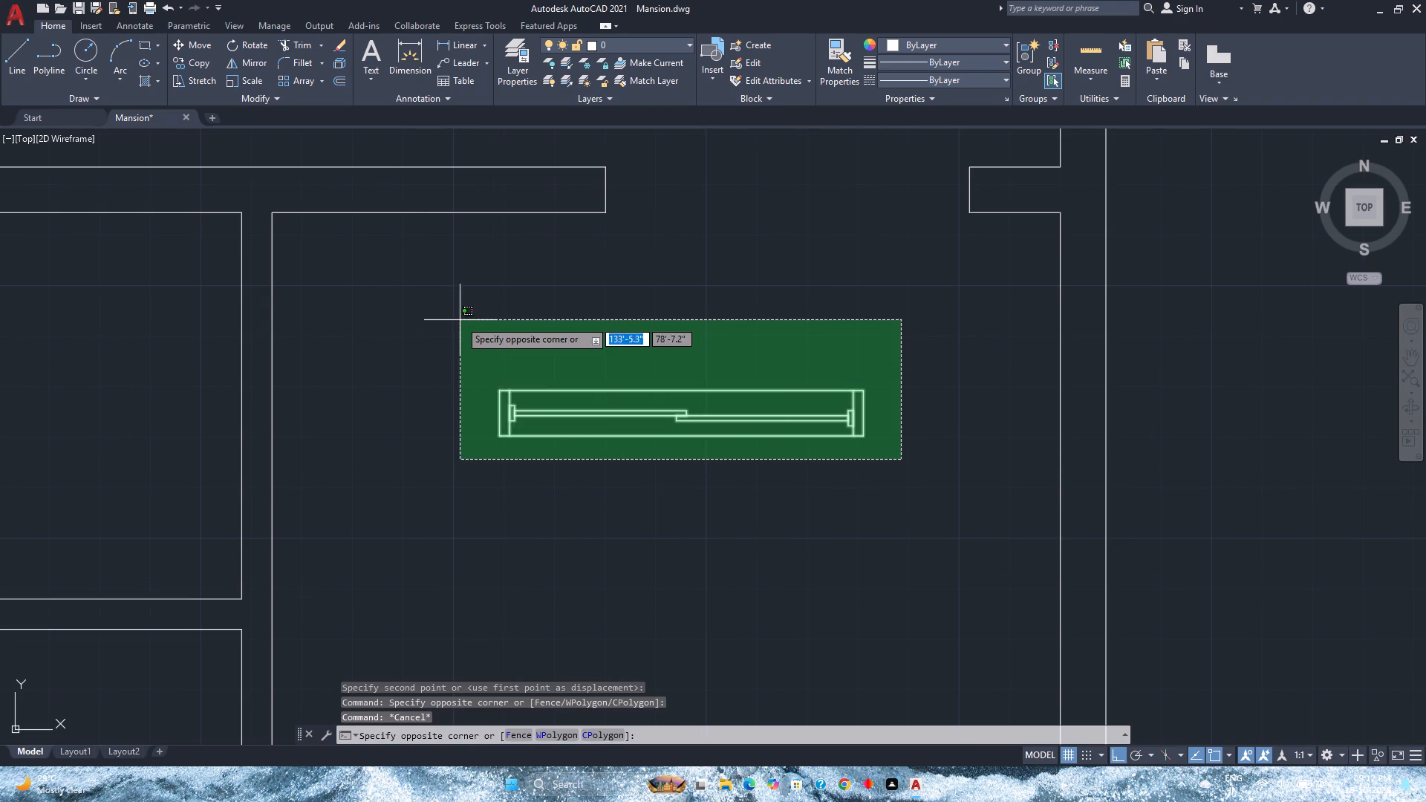
pyautogui.click(460, 320)
pyautogui.press('j')
pyautogui.press('Return')
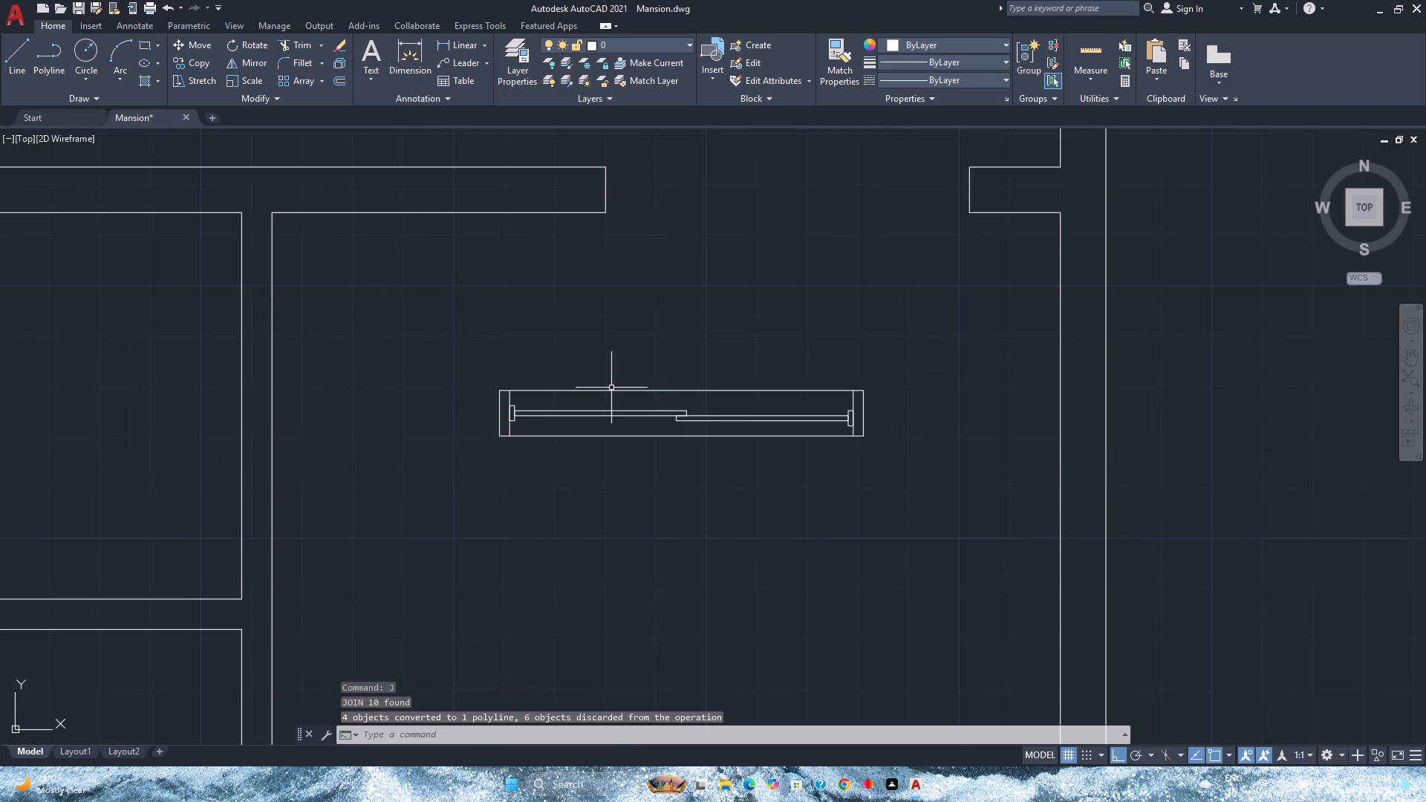
# Group all parts of the door assembly into a single unnamed group.
pyautogui.moveTo(908, 483); pyautogui.dragTo(902, 476)
pyautogui.click(468, 342)
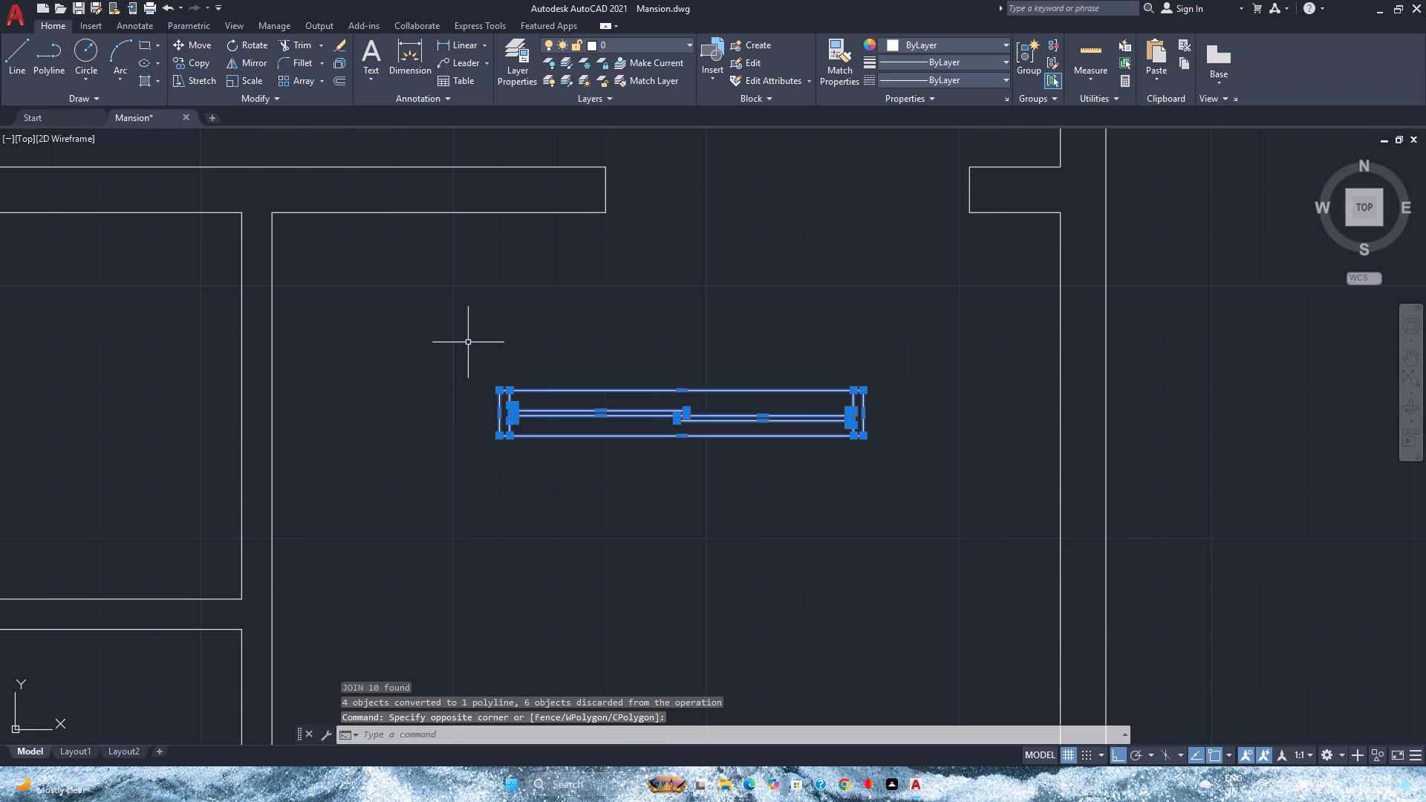
pyautogui.press('g')
pyautogui.press('Return')
# Move the door group by its frame's northwest corner onto the northwest corner of the wall opening above it.
pyautogui.click(509, 388)
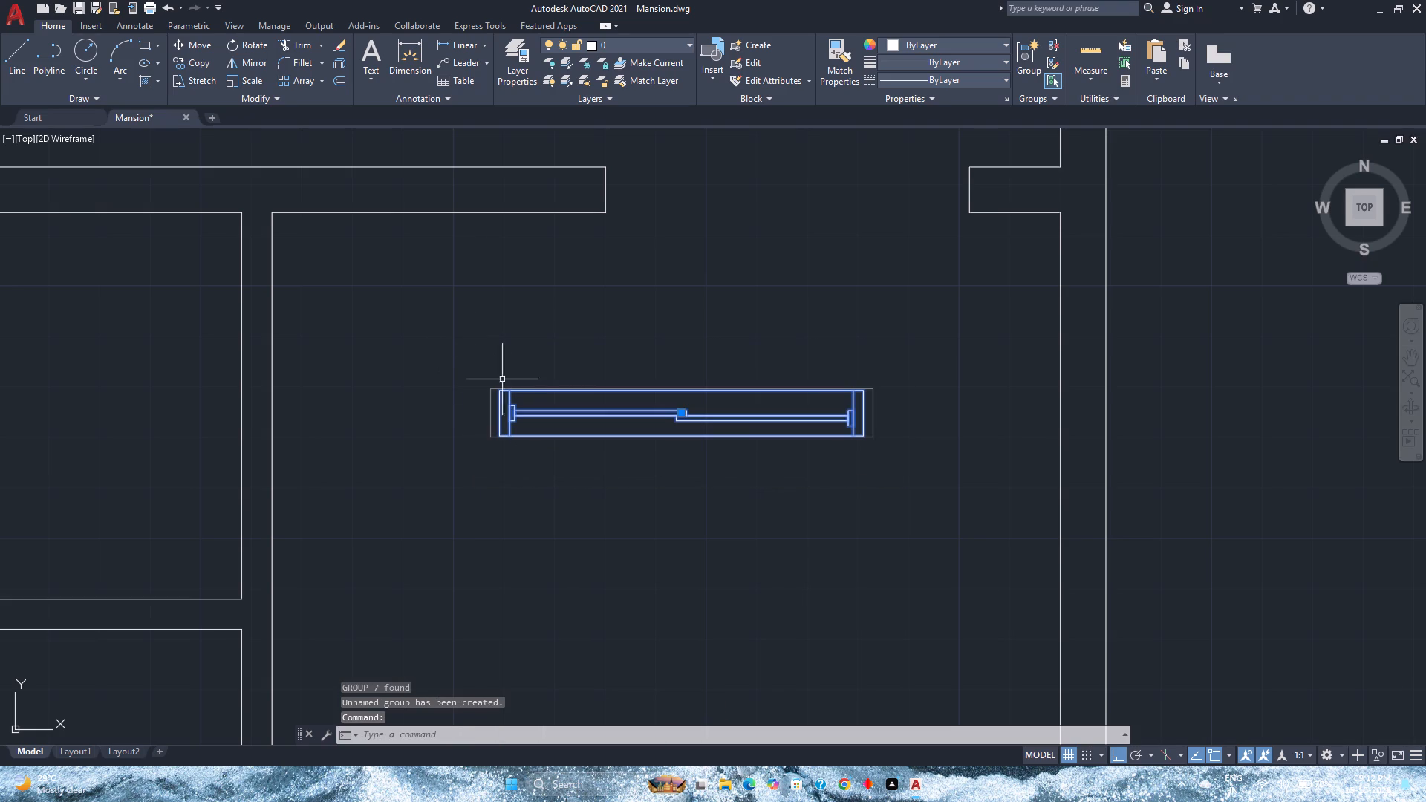
pyautogui.click(181, 45)
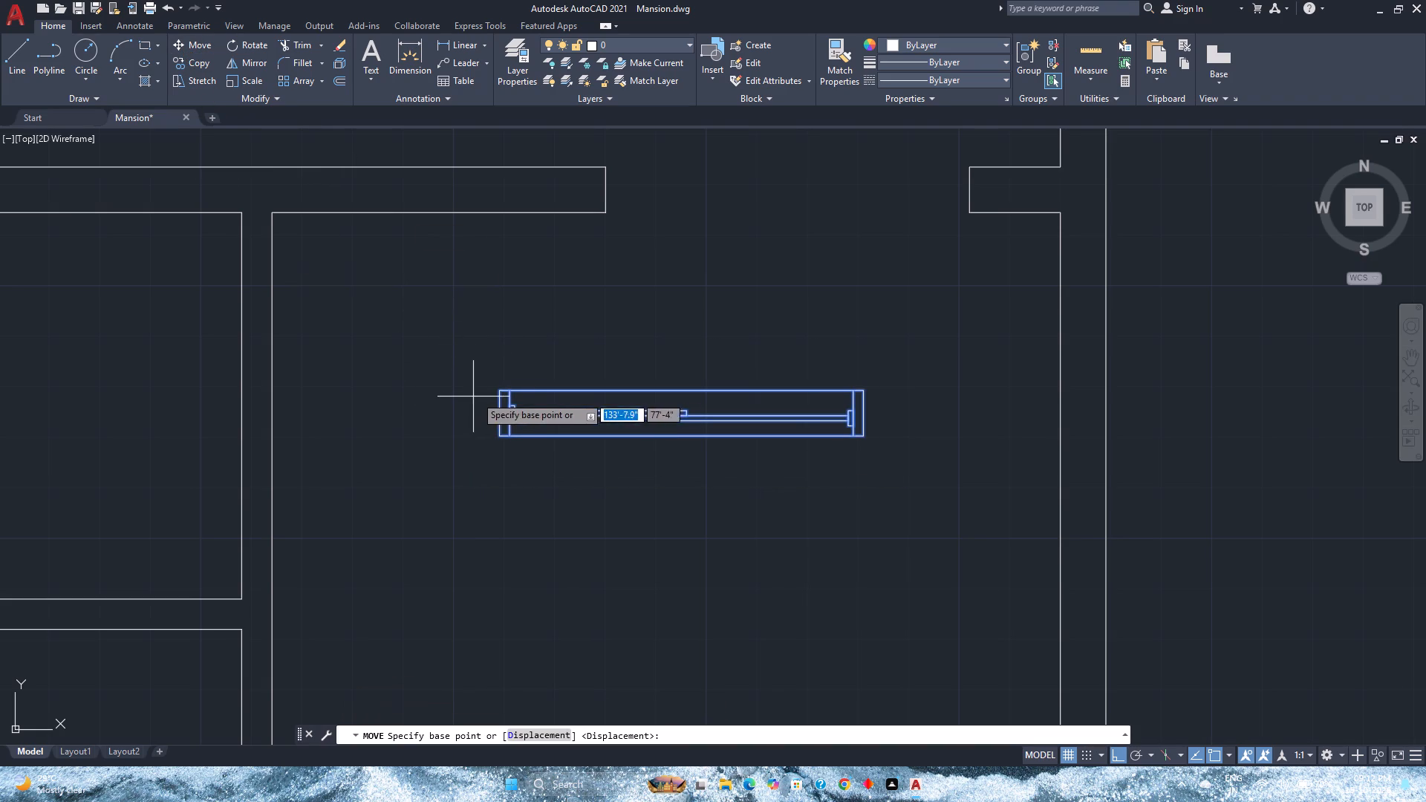
pyautogui.click(498, 389)
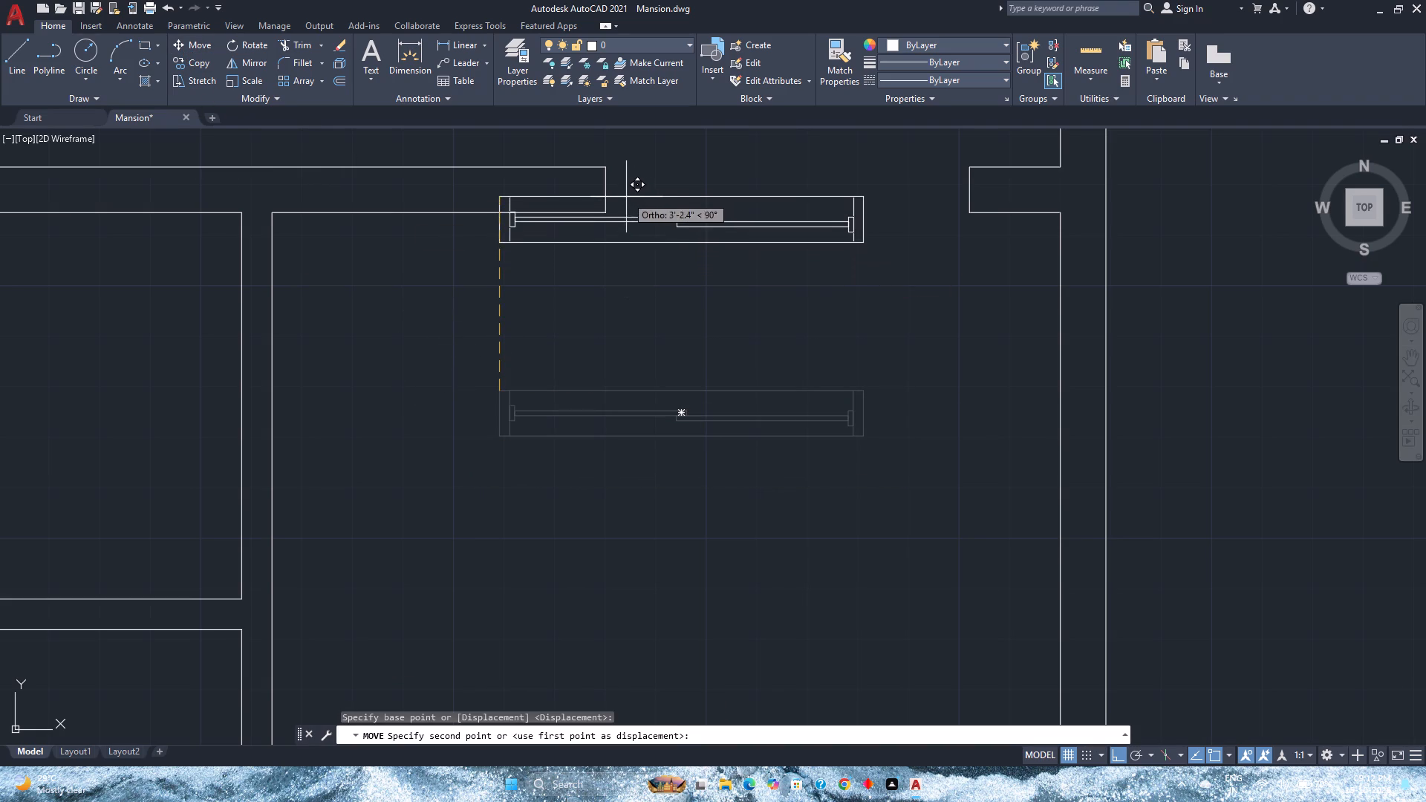
pyautogui.click(607, 169)
pyautogui.scroll(-2, 642, 371)
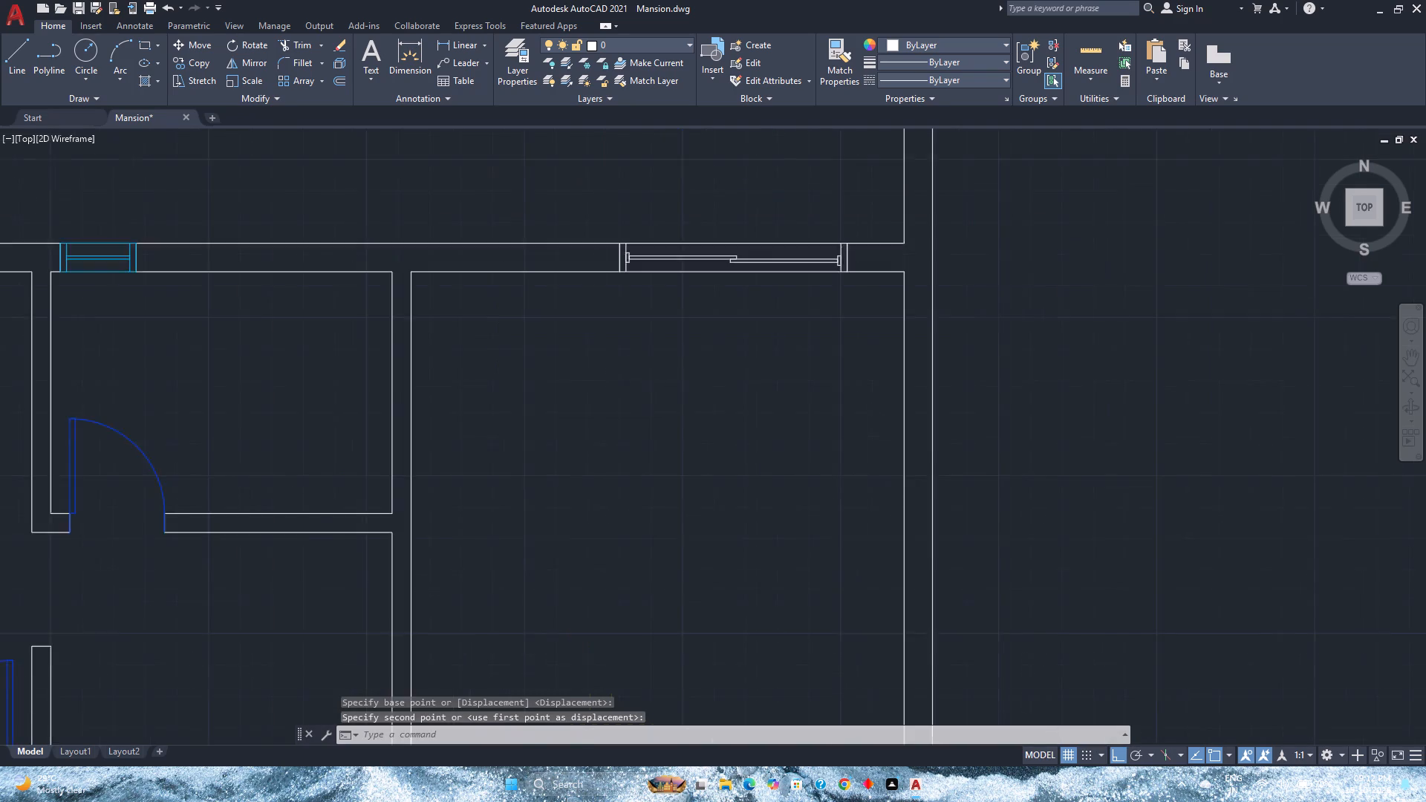
# Assign the newly placed door group in the second plan to the Doors layer.
pyautogui.scroll(-1, 642, 371)
pyautogui.click(677, 332)
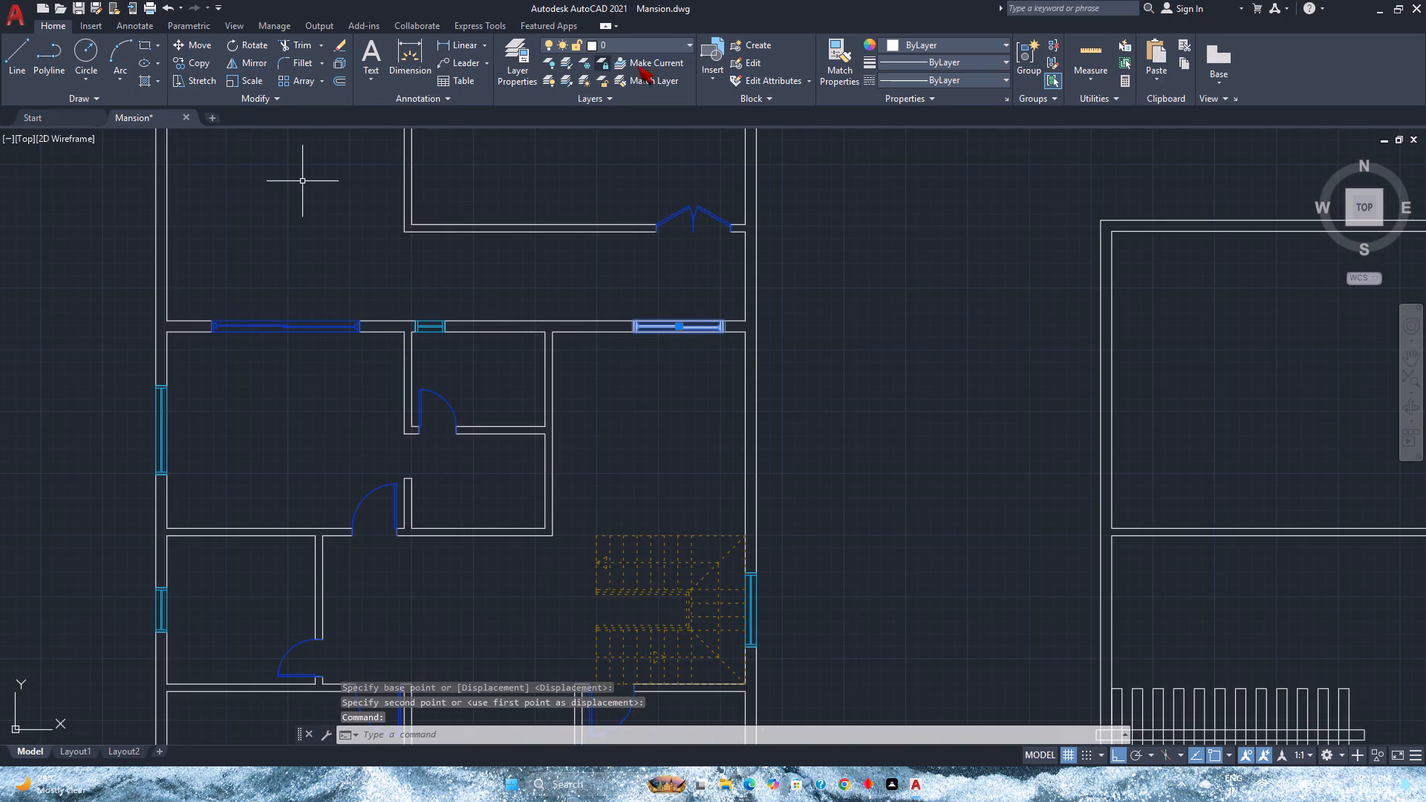
pyautogui.click(650, 40)
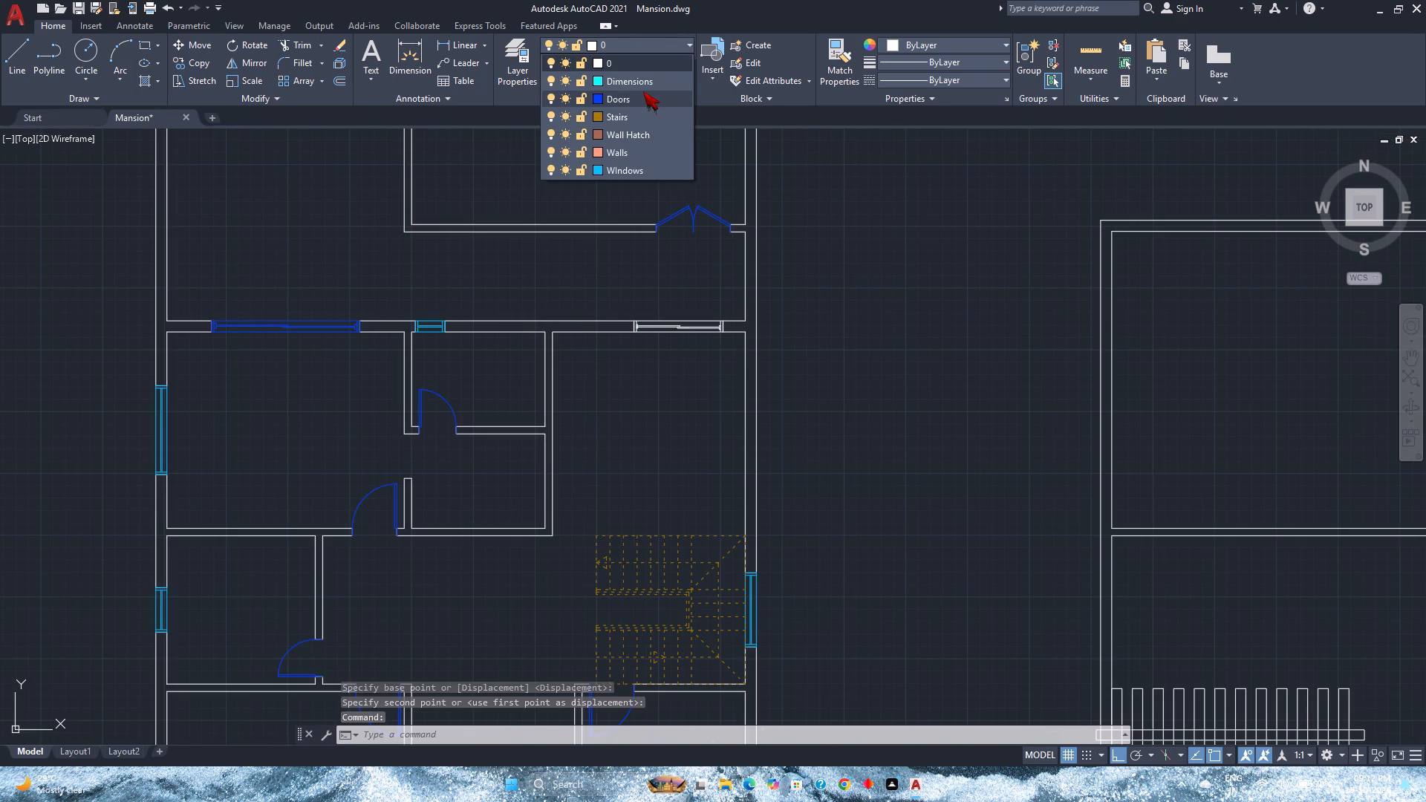
pyautogui.click(643, 91)
pyautogui.scroll(-1, 543, 395)
pyautogui.moveTo(543, 395); pyautogui.dragTo(673, 356, button='middle')
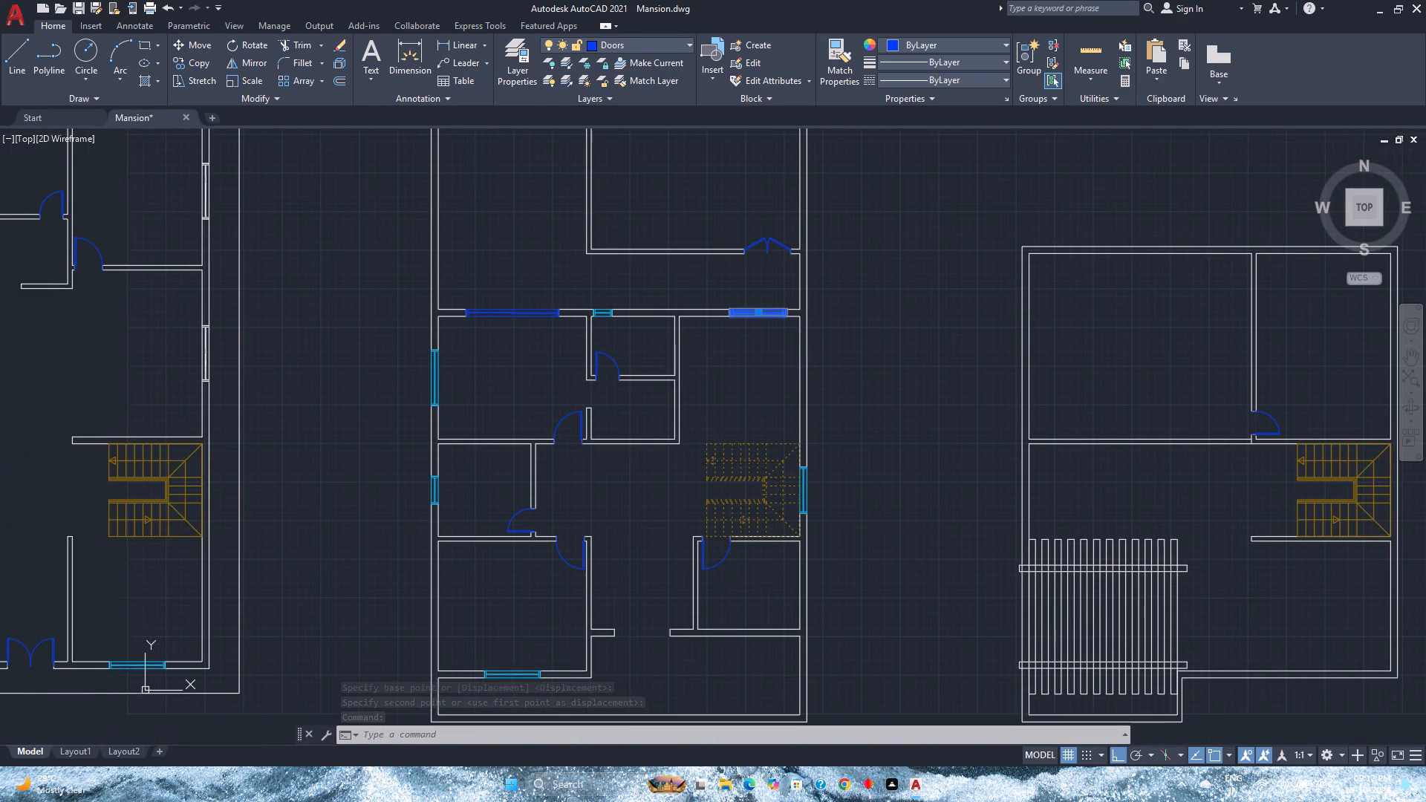
pyautogui.press('Escape')
# Save the drawing.
pyautogui.hotkey('ctrl', 's')
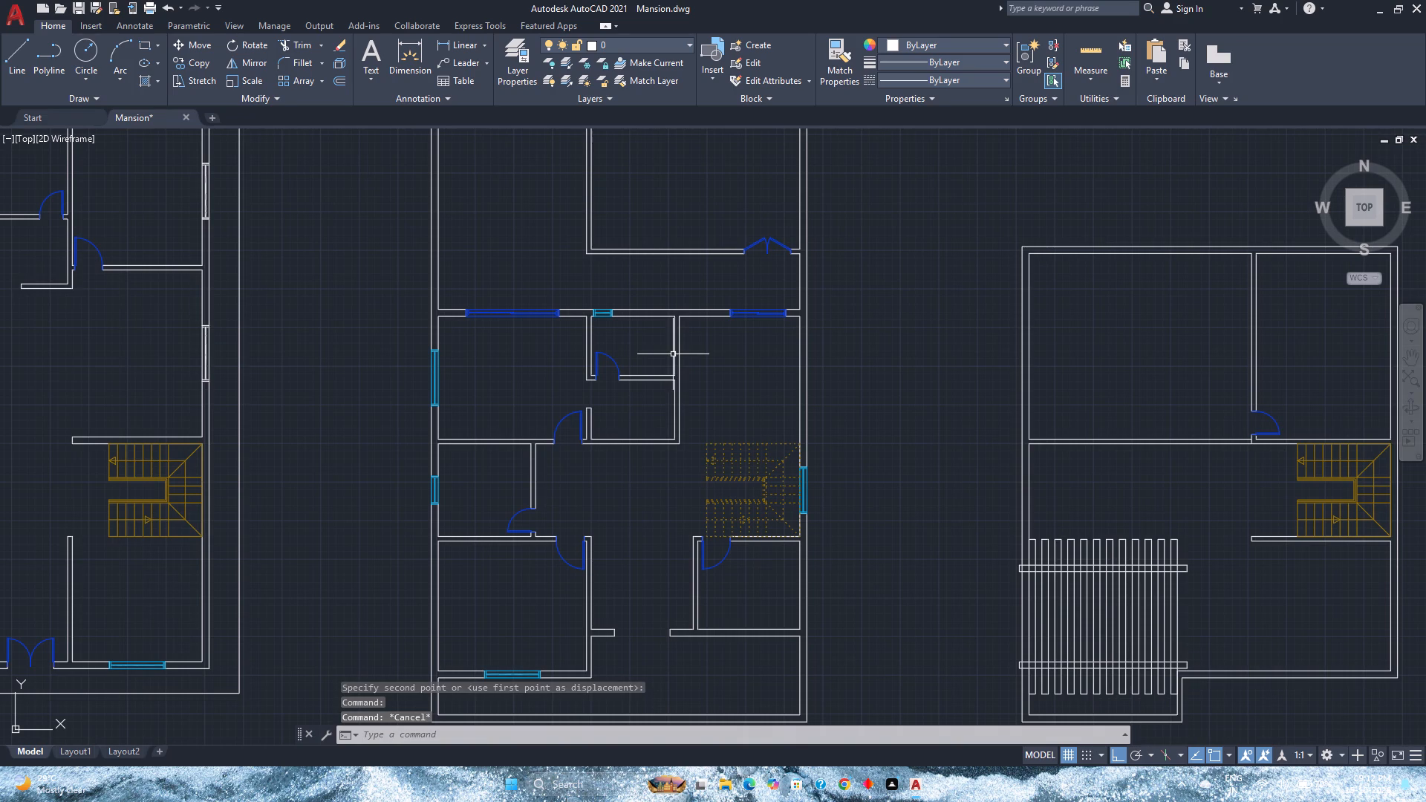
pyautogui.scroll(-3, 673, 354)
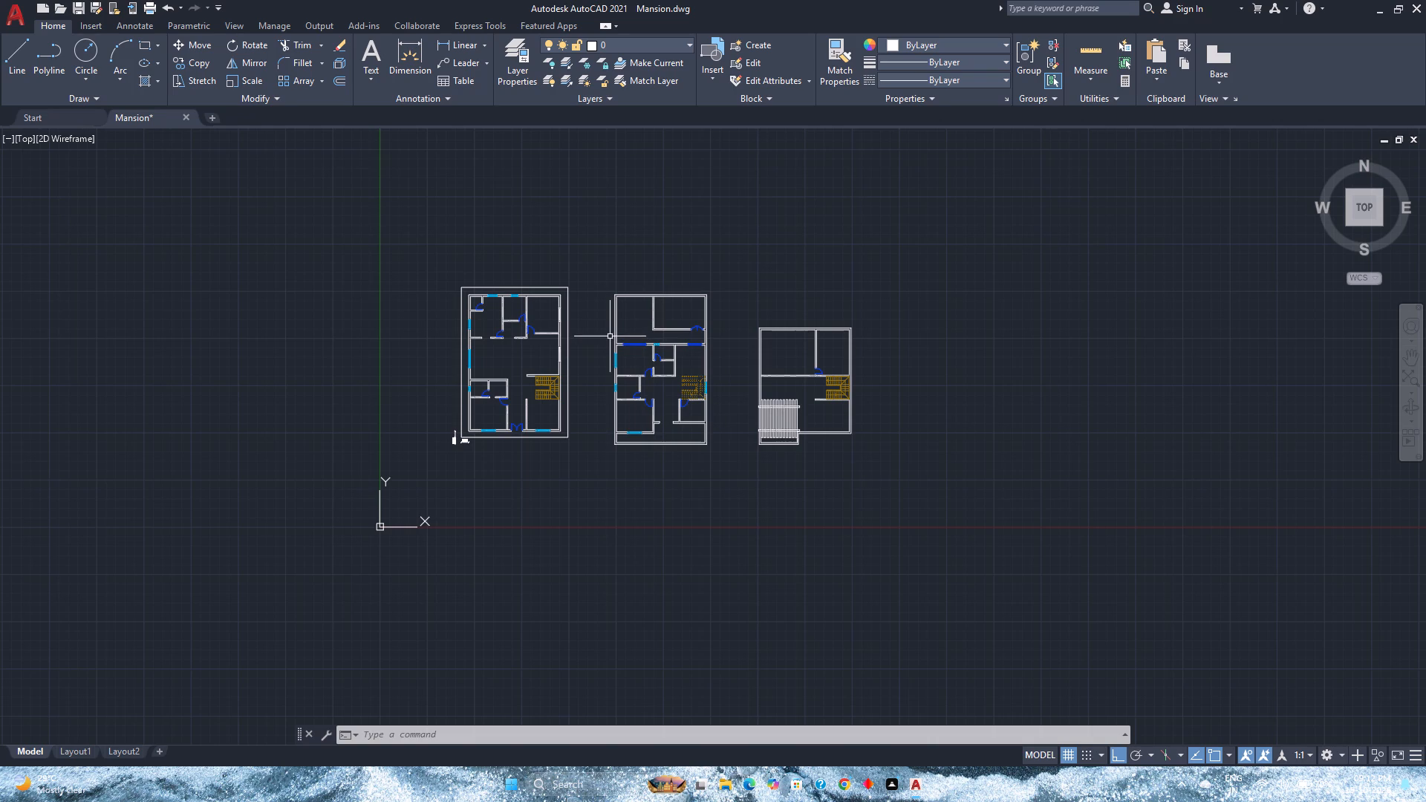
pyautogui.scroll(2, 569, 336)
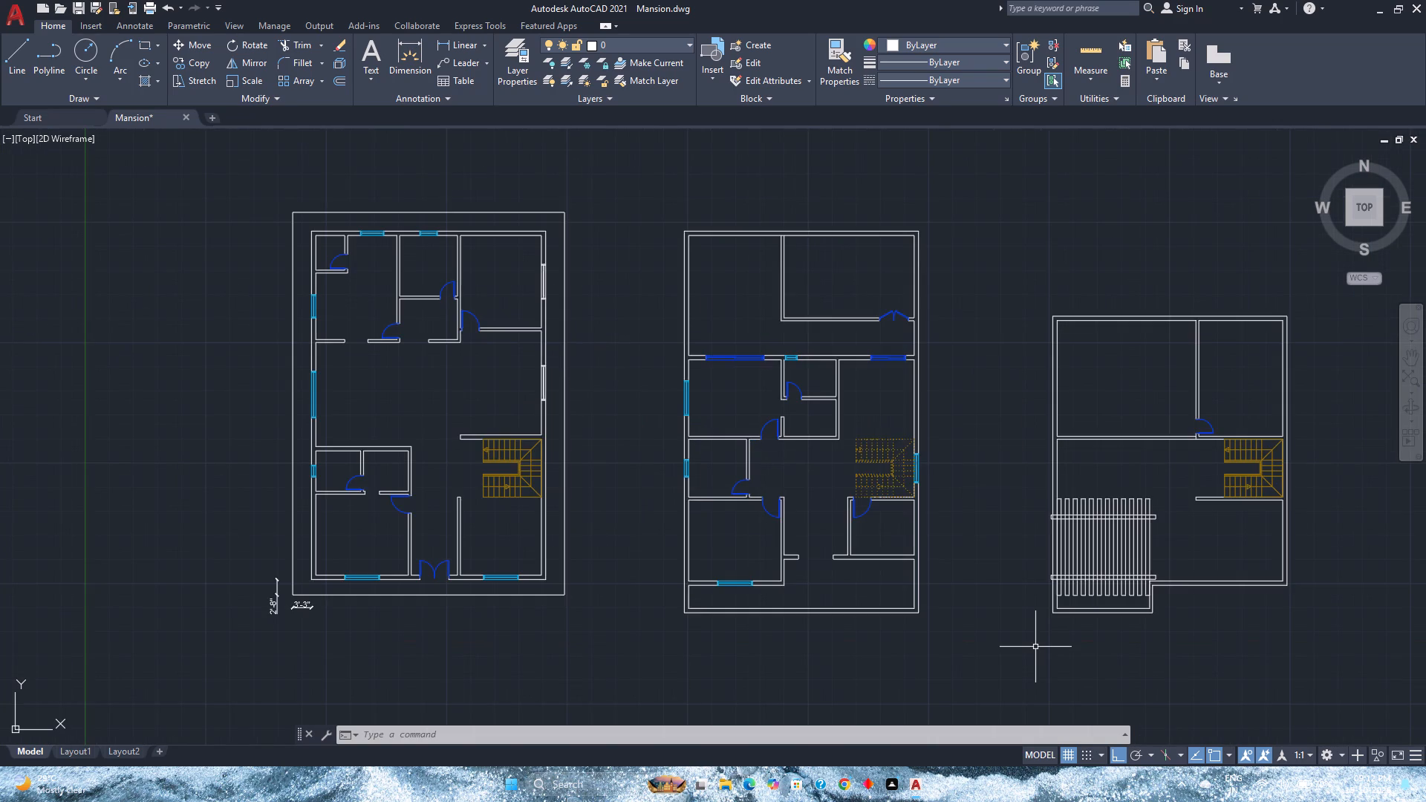